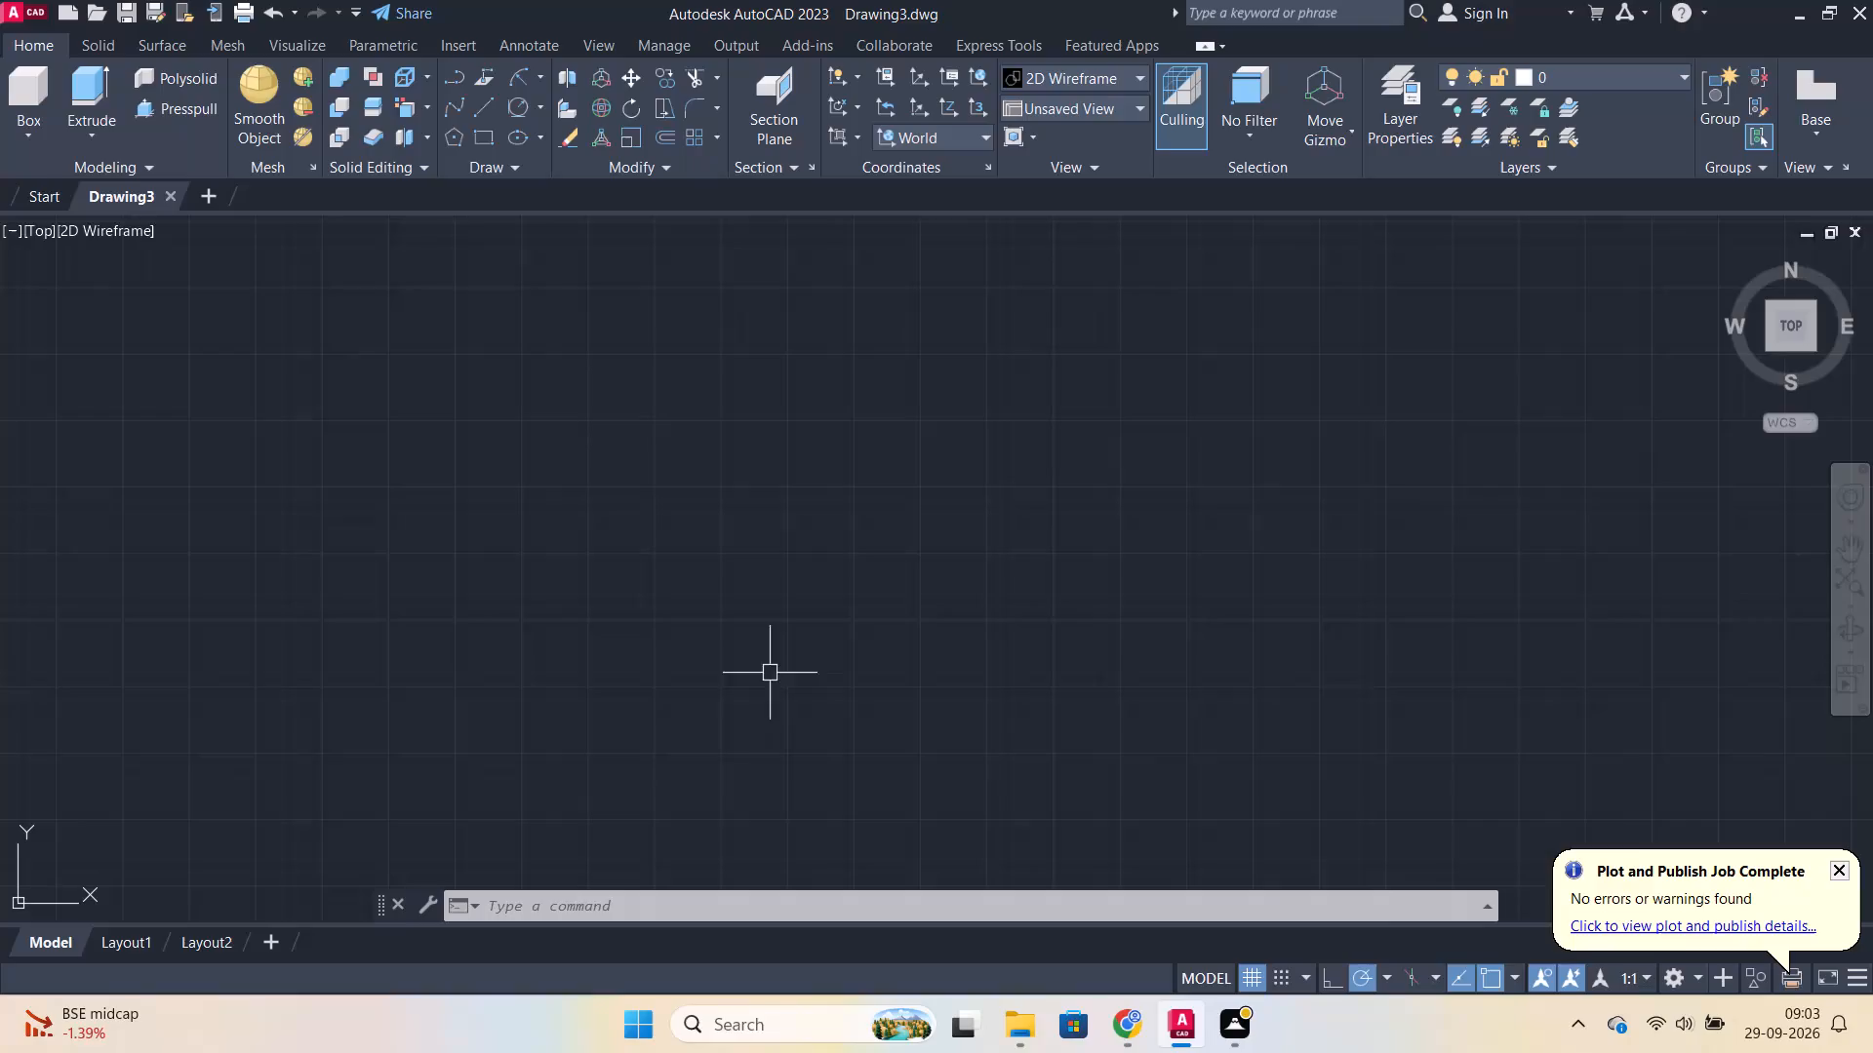
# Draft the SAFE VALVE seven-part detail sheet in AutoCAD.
# Switch the workspace to Drafting & Annotation.
pyautogui.click(1678, 968)
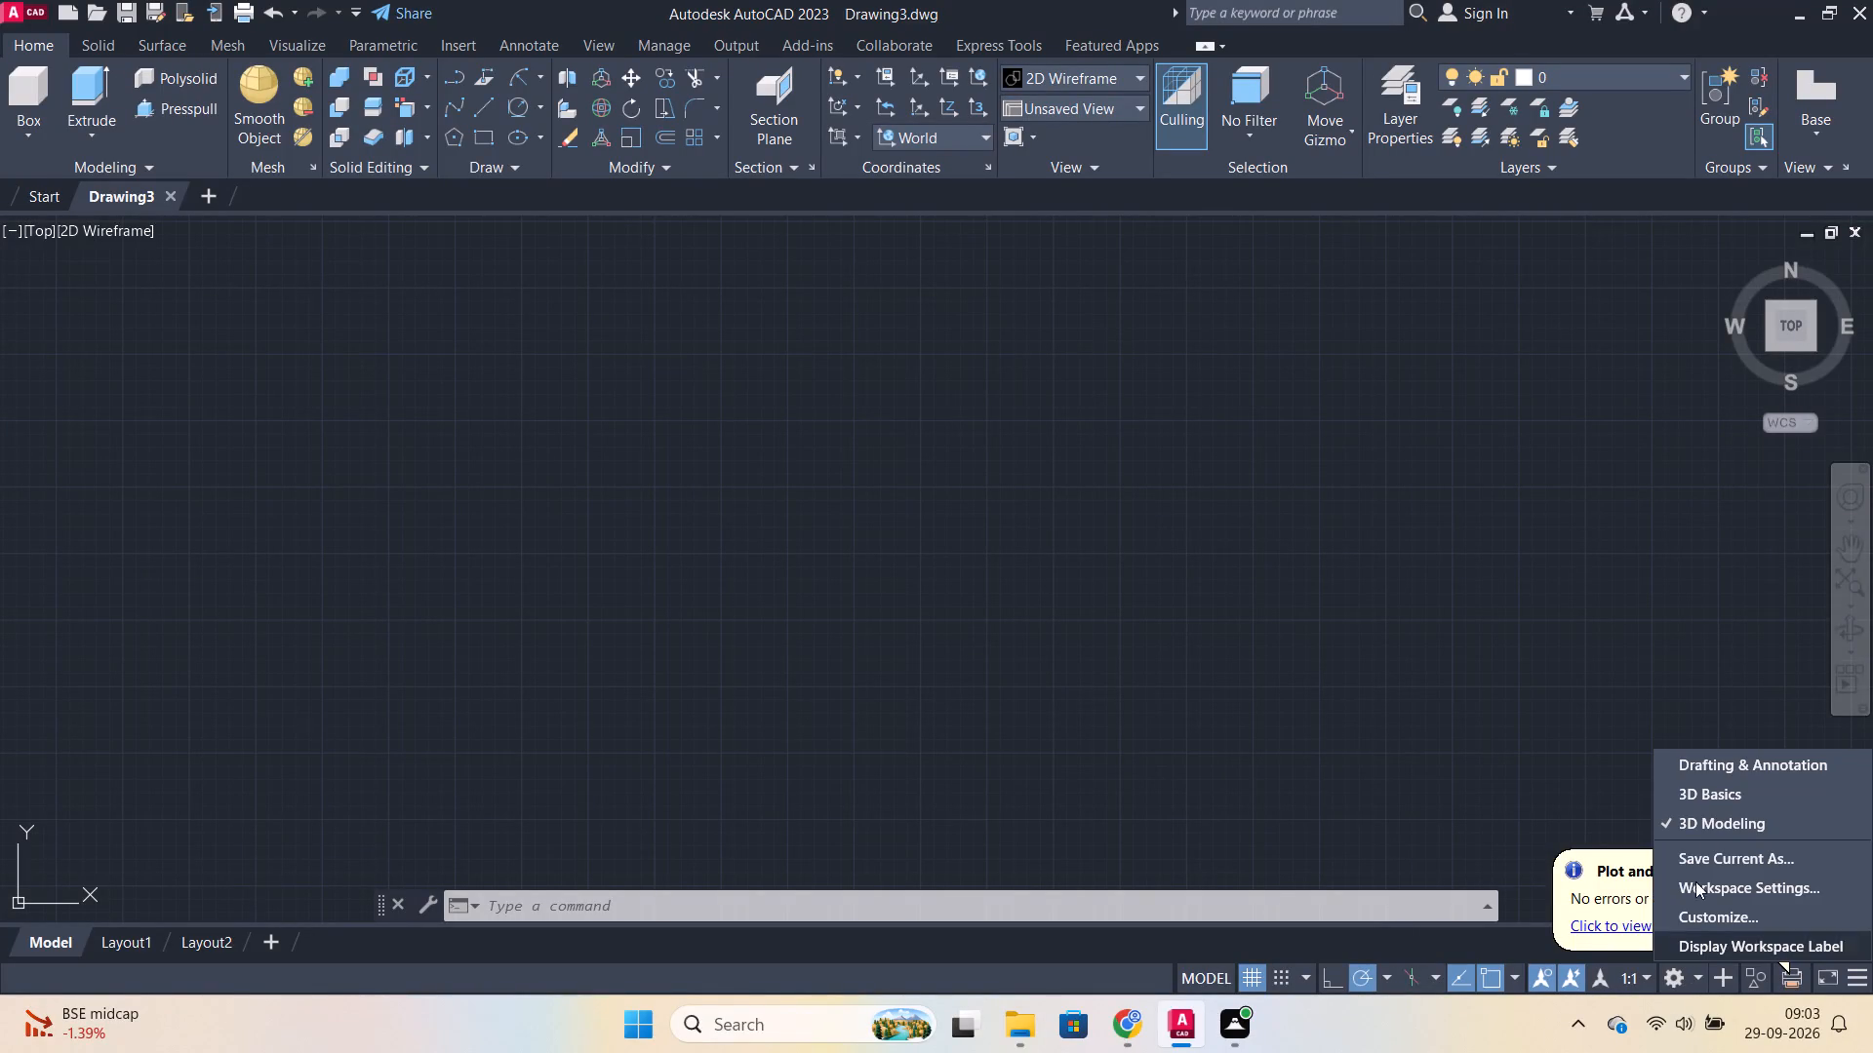
pyautogui.click(1696, 758)
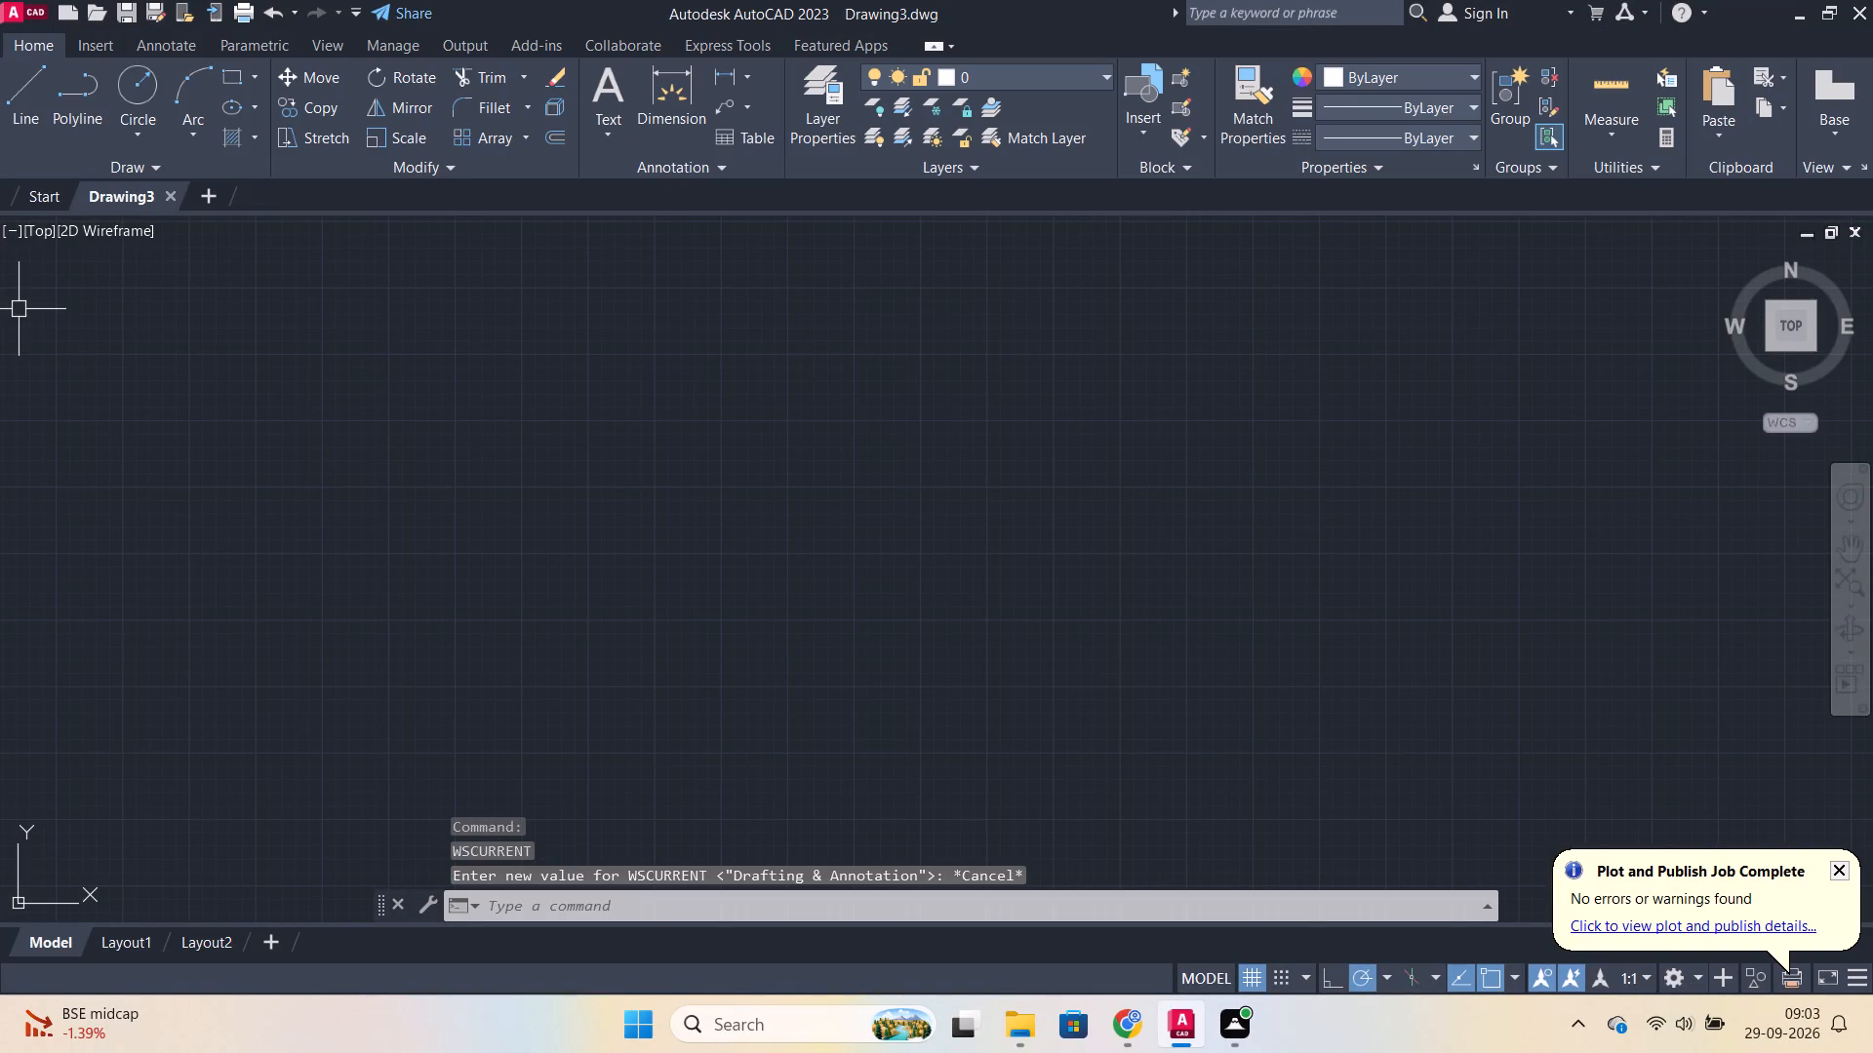
# Turn on command history logging with LOGFILEON.
pyautogui.click(550, 906)
pyautogui.write('lo')
pyautogui.click(562, 691)
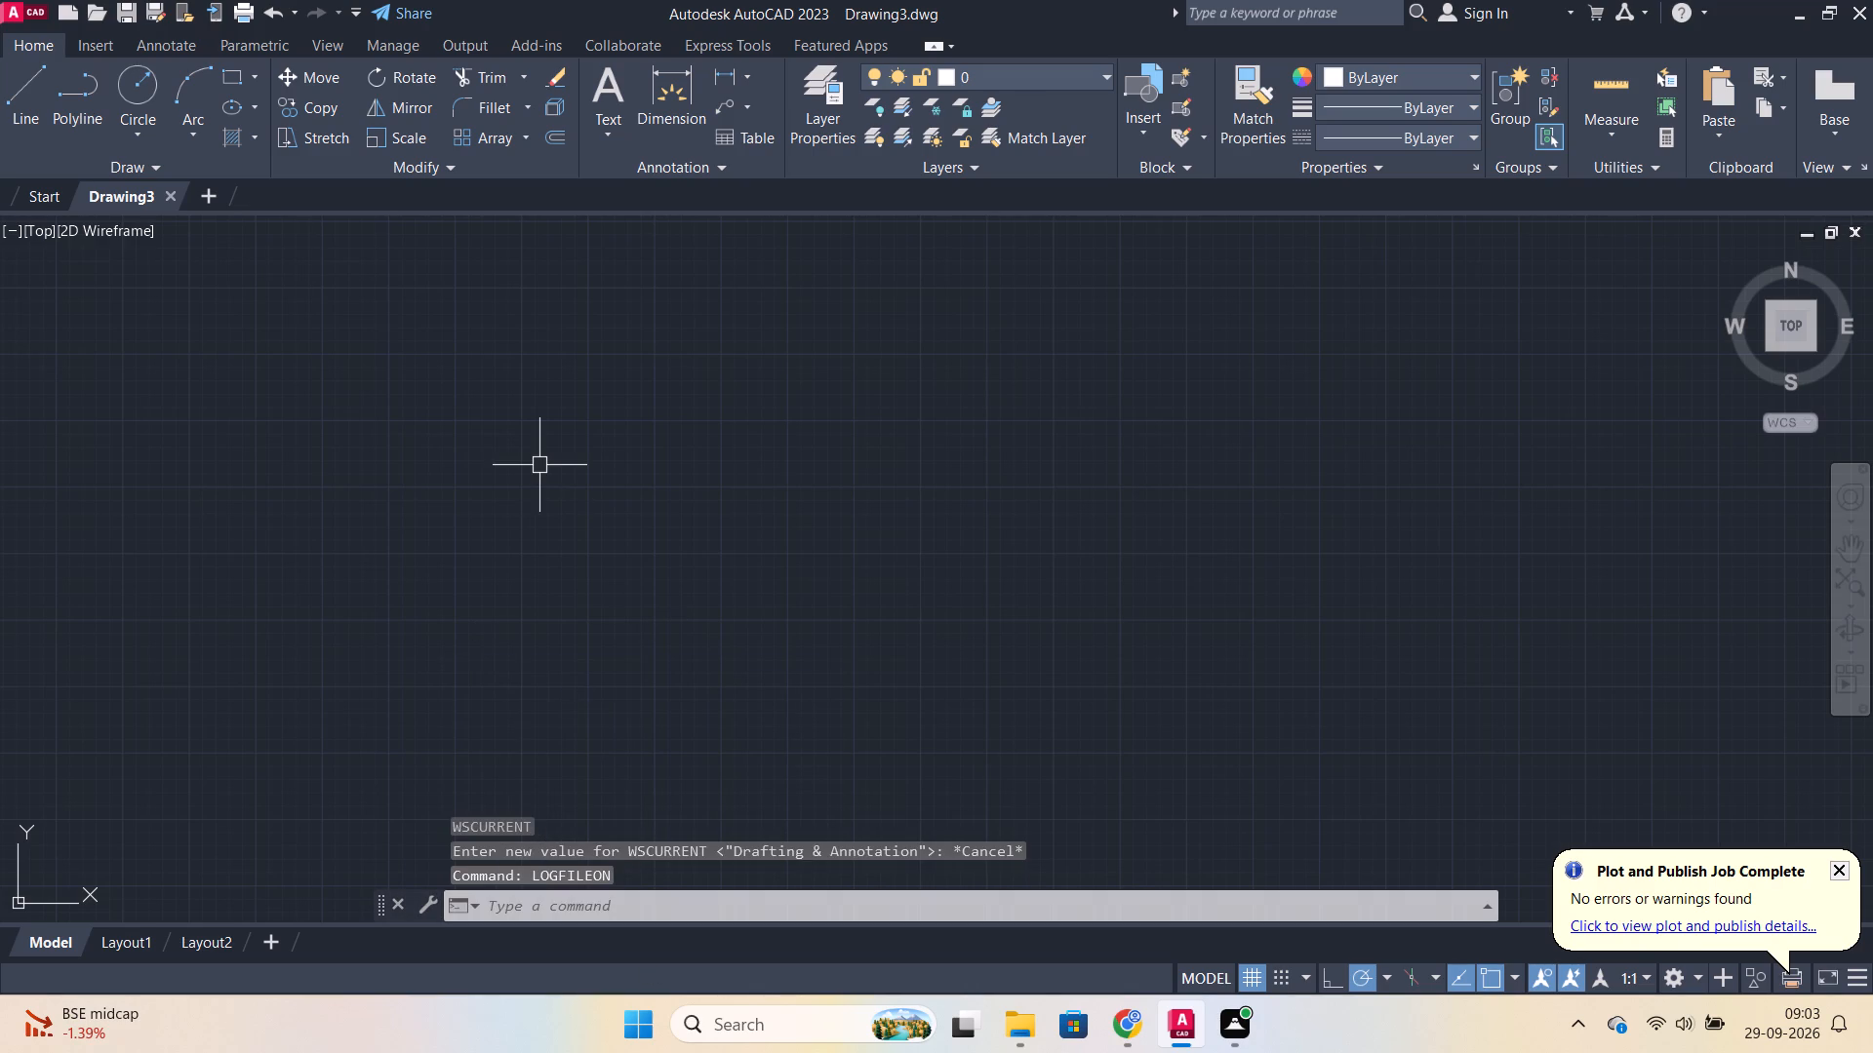
# Set the model space limits from 0,0 to 1000,1000.
pyautogui.write('limits')
pyautogui.press('Return')
pyautogui.write('0,0')
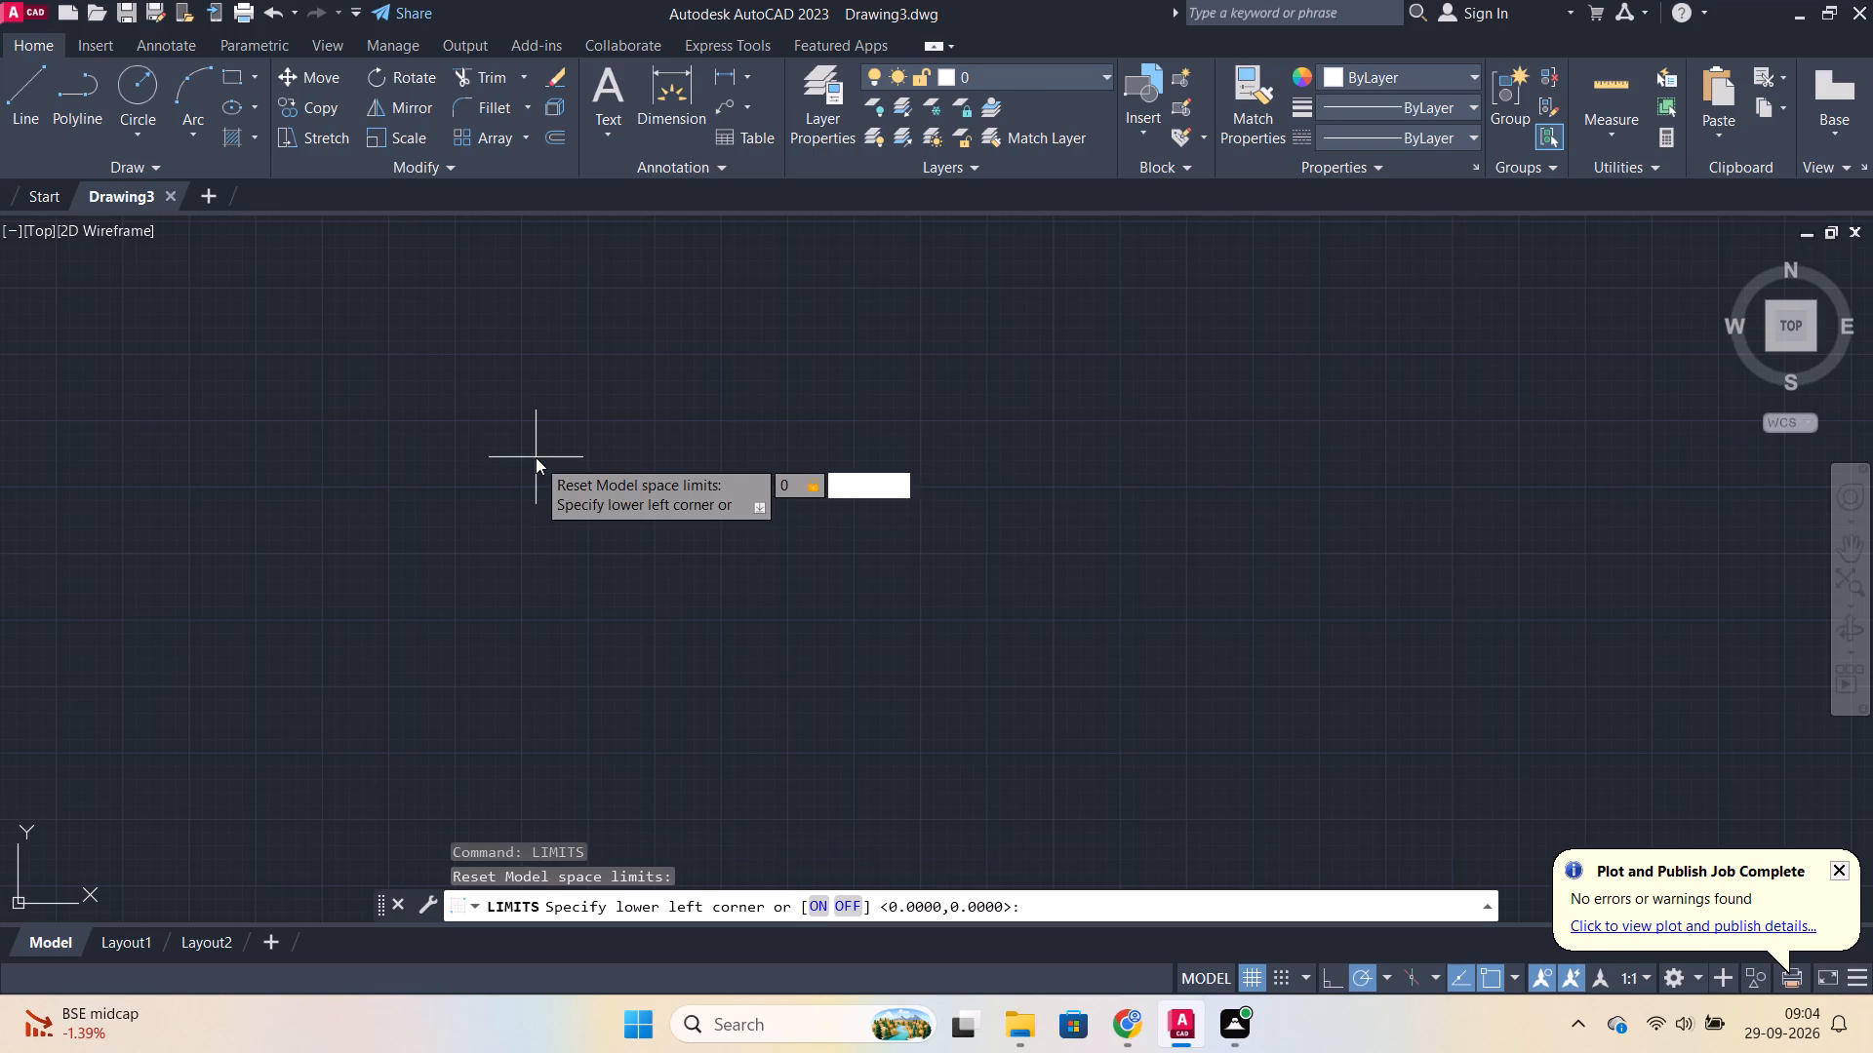
pyautogui.press('Return')
pyautogui.write('1000')
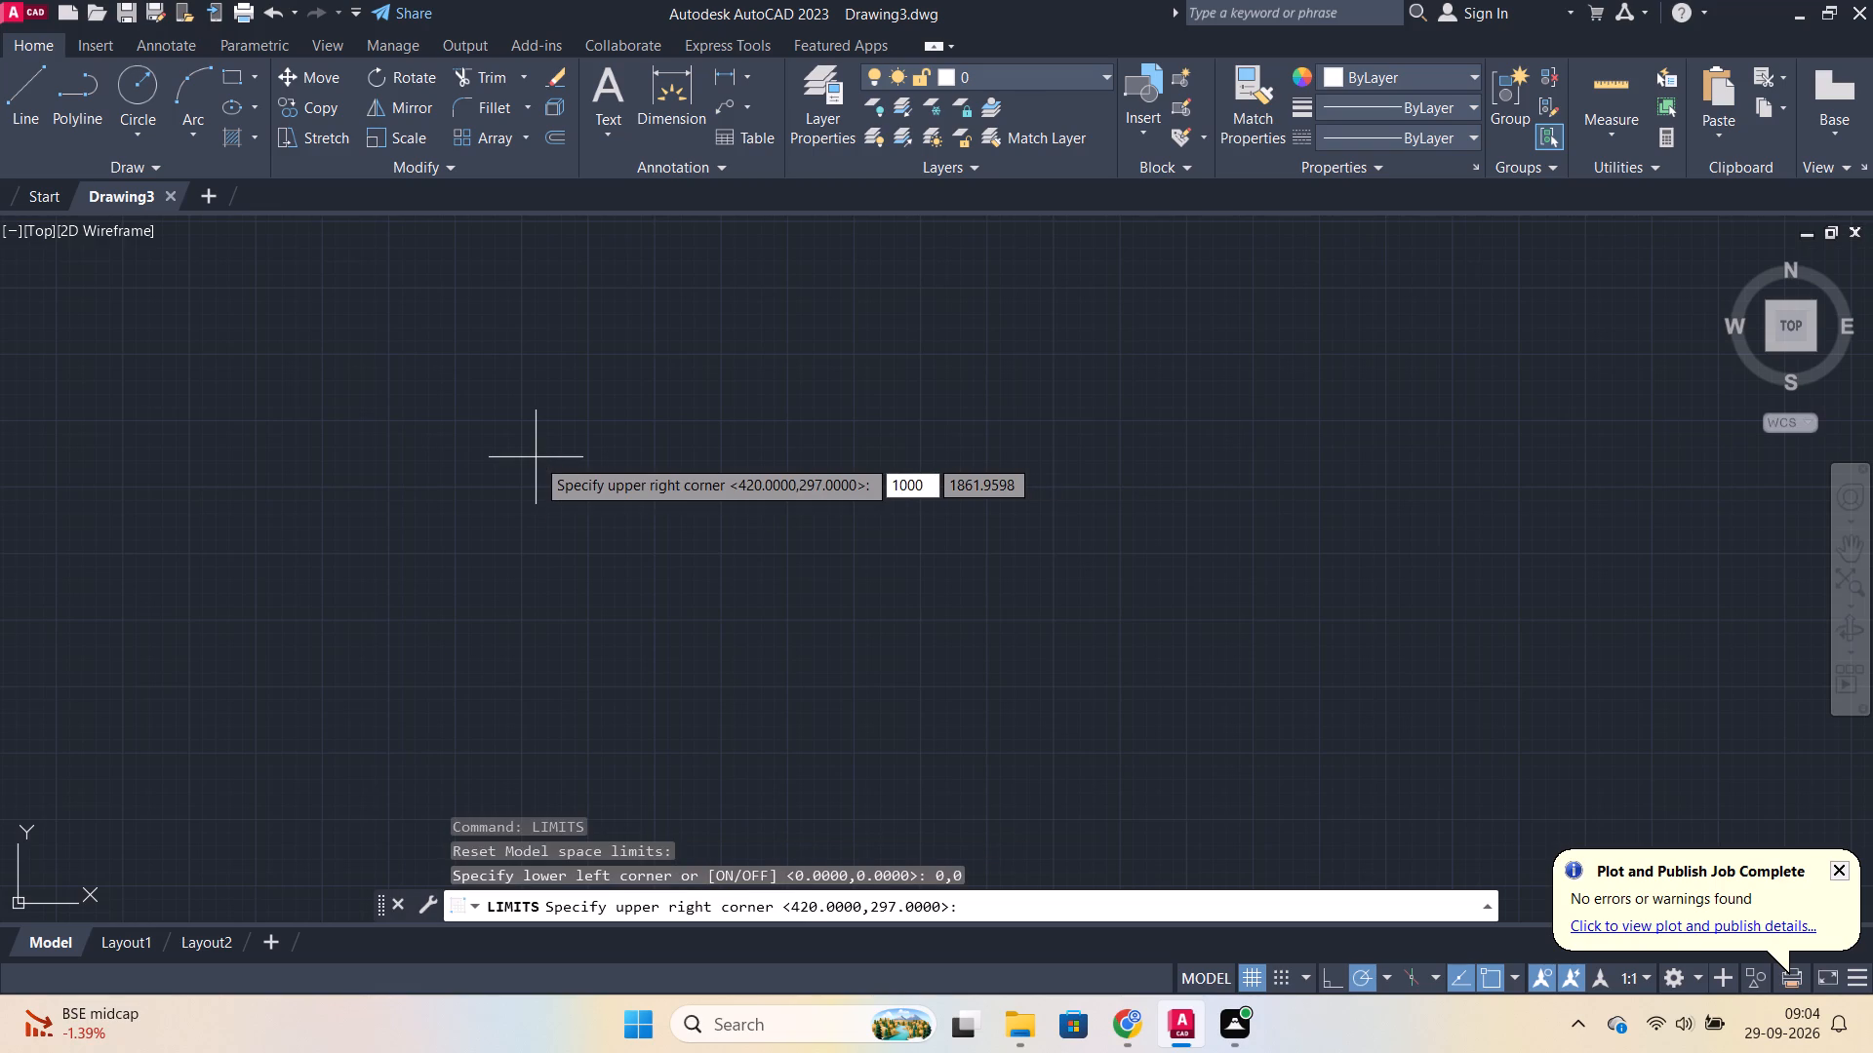
pyautogui.write(',1000')
pyautogui.press('Return')
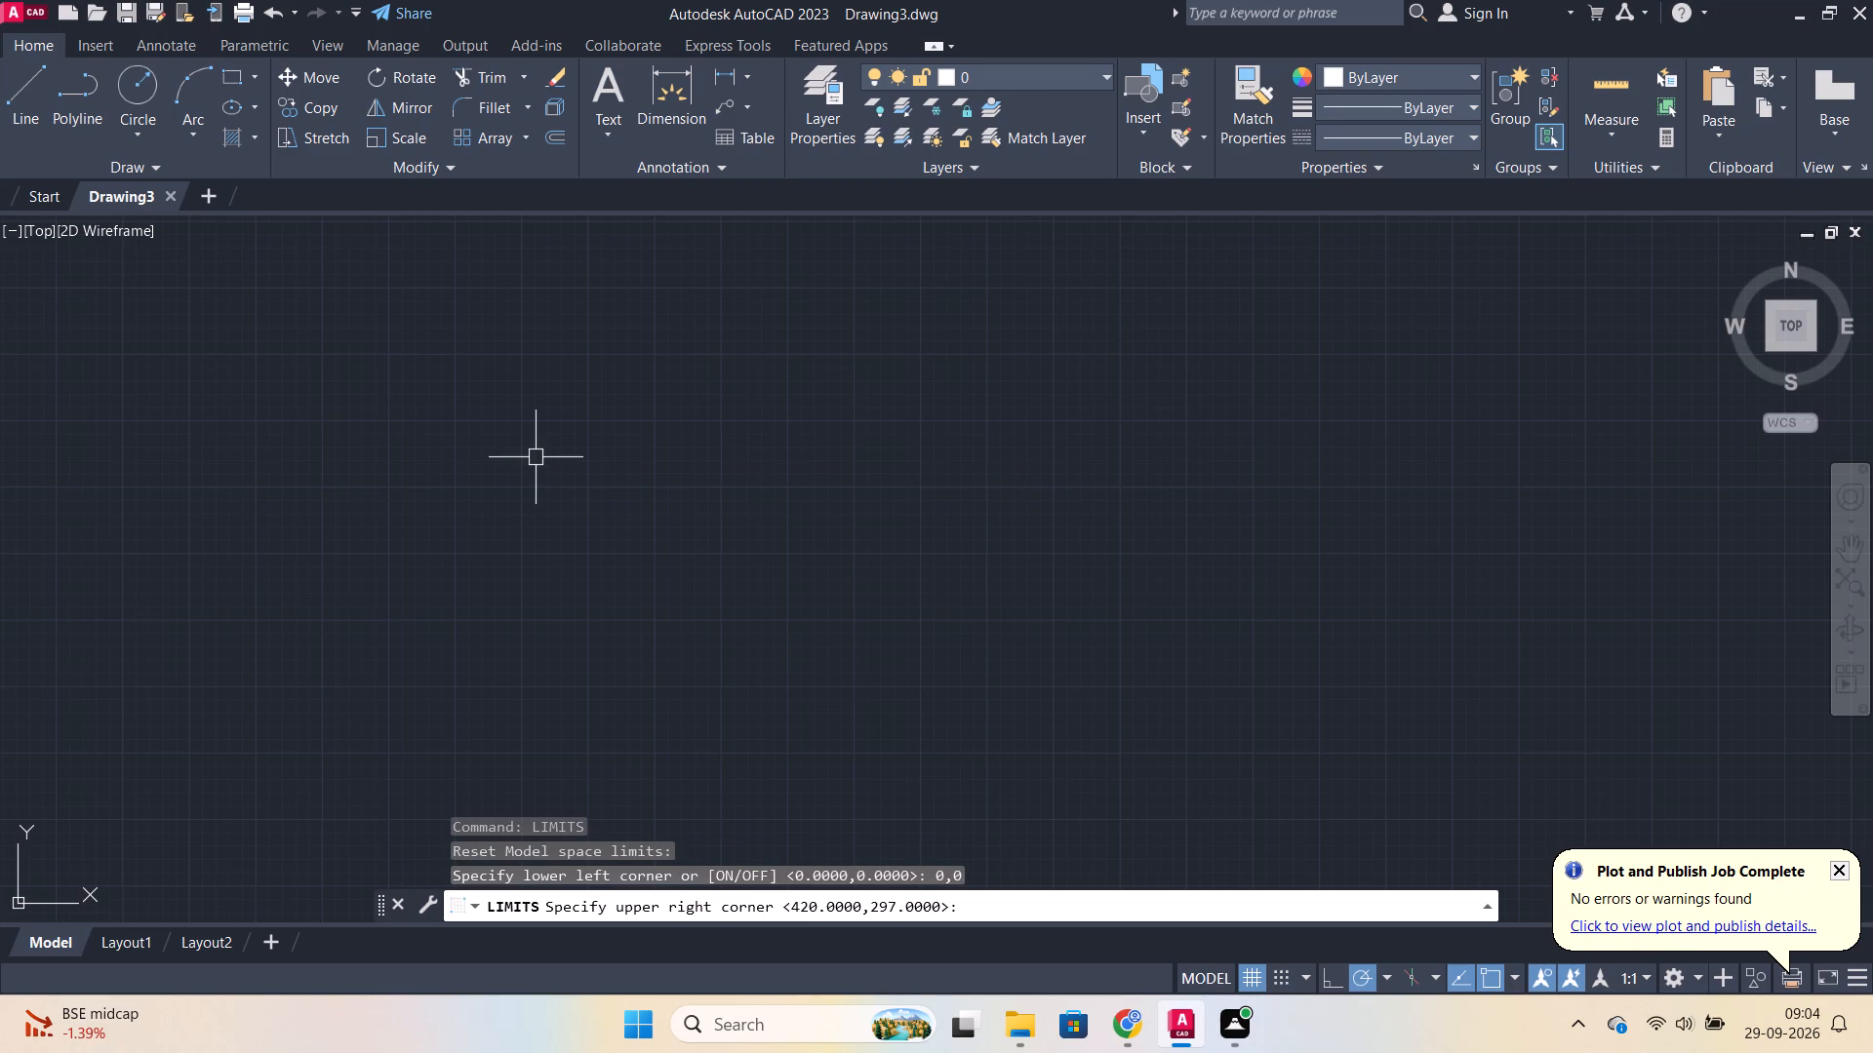
# Draw a circle with a diameter of 20 in the open area above and to the right of the origin.
pyautogui.press('z')
pyautogui.press('Return')
pyautogui.press('e')
pyautogui.press('Return')
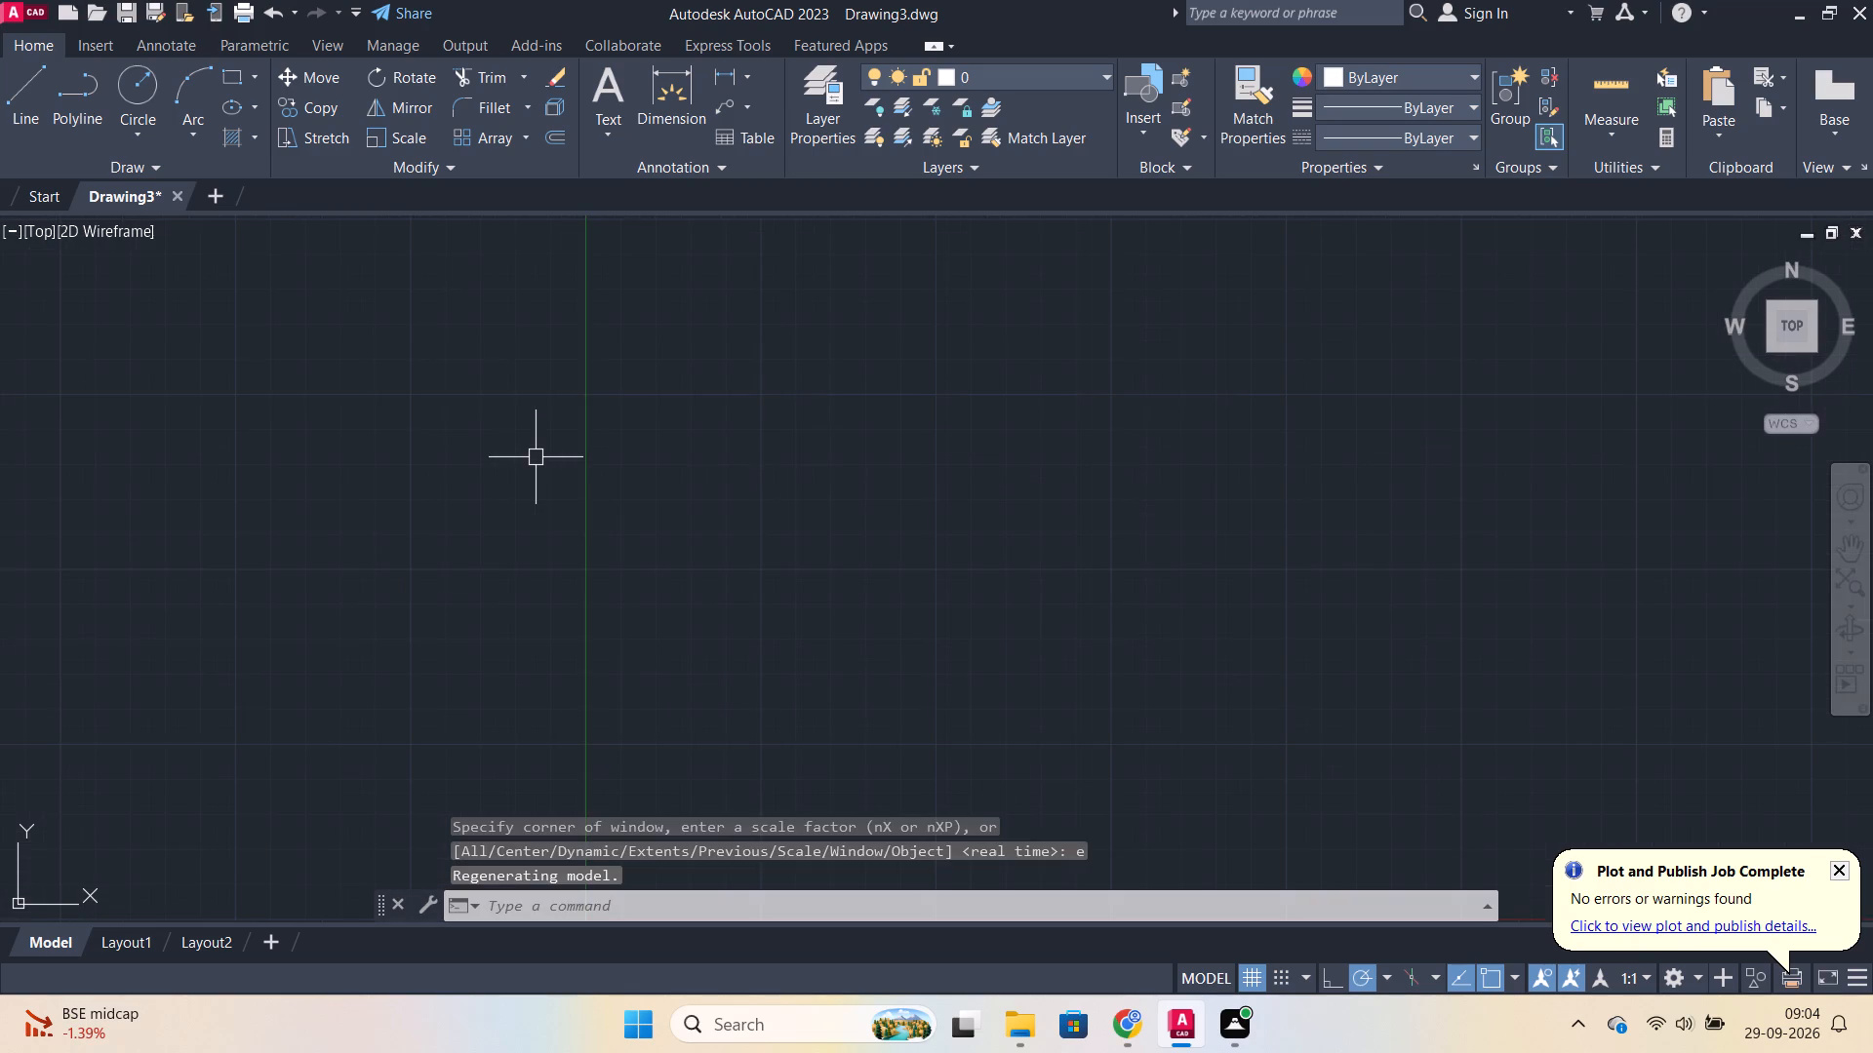
pyautogui.scroll(-4, 809, 449)
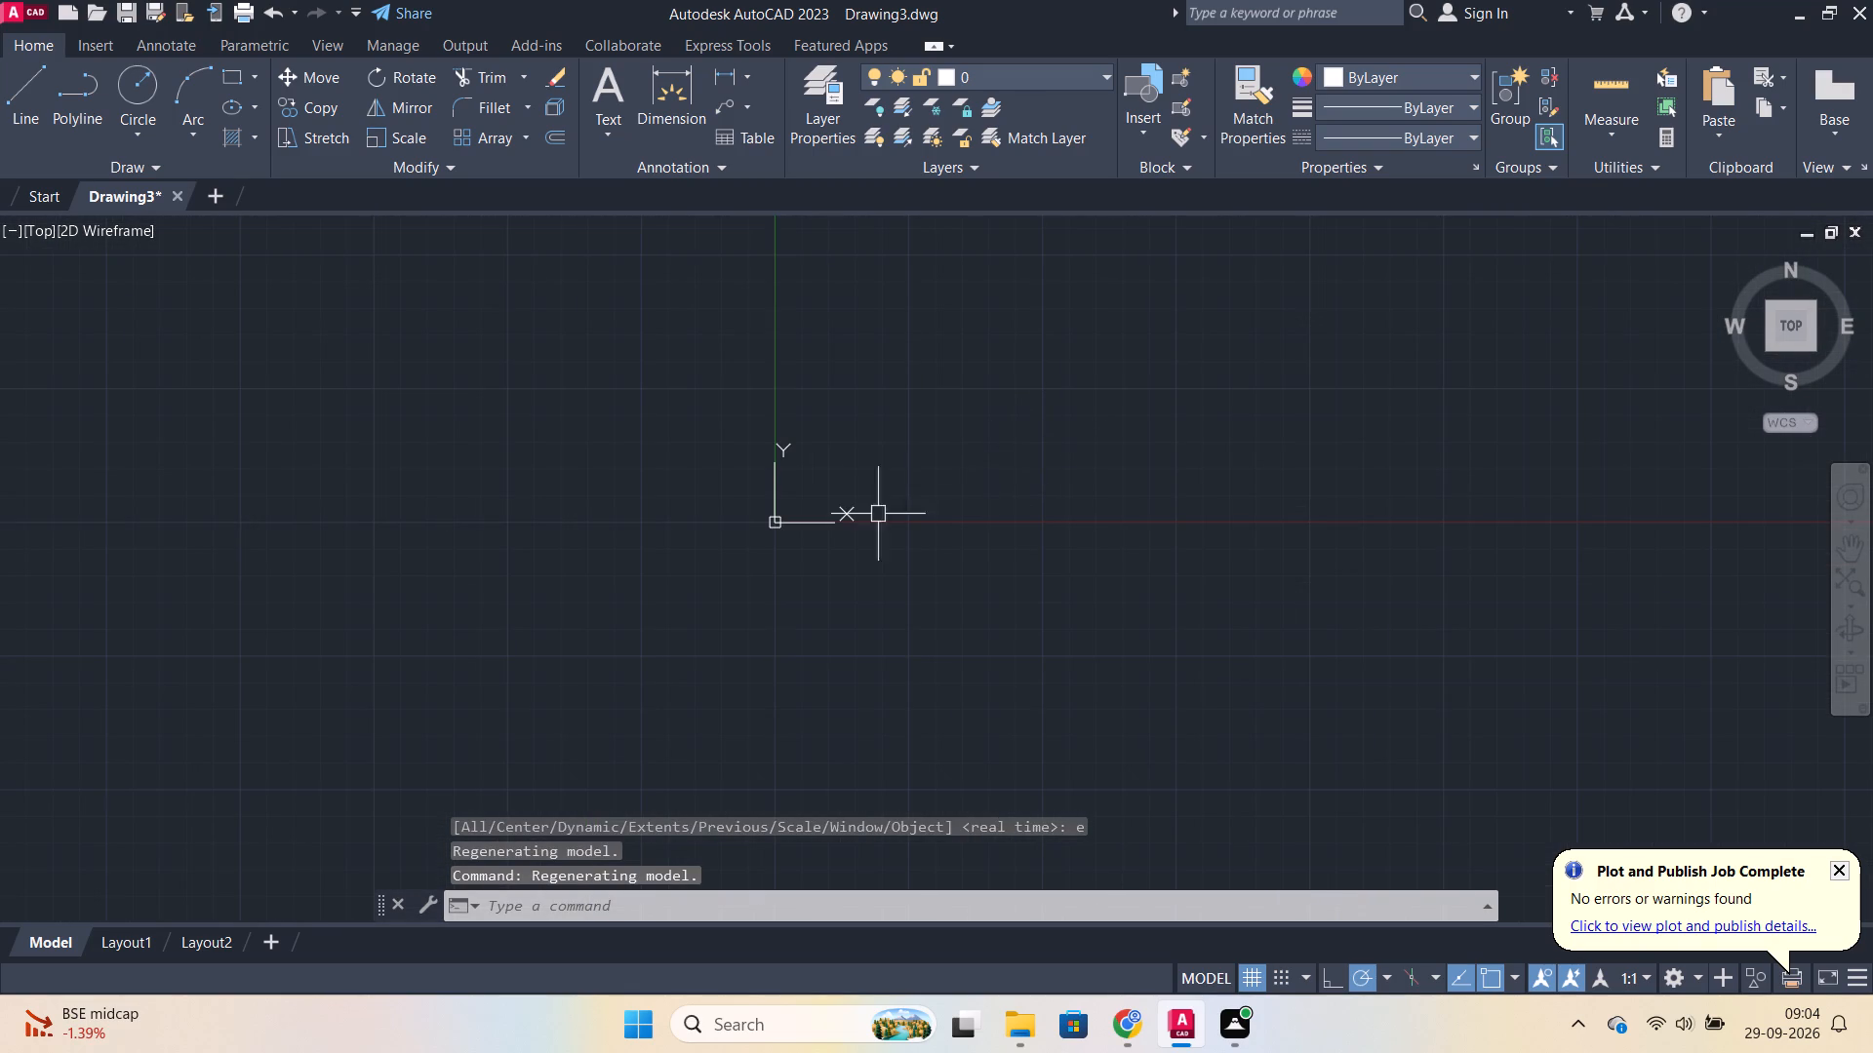
pyautogui.scroll(-1, 897, 295)
pyautogui.moveTo(986, 380); pyautogui.dragTo(645, 663, button='middle')
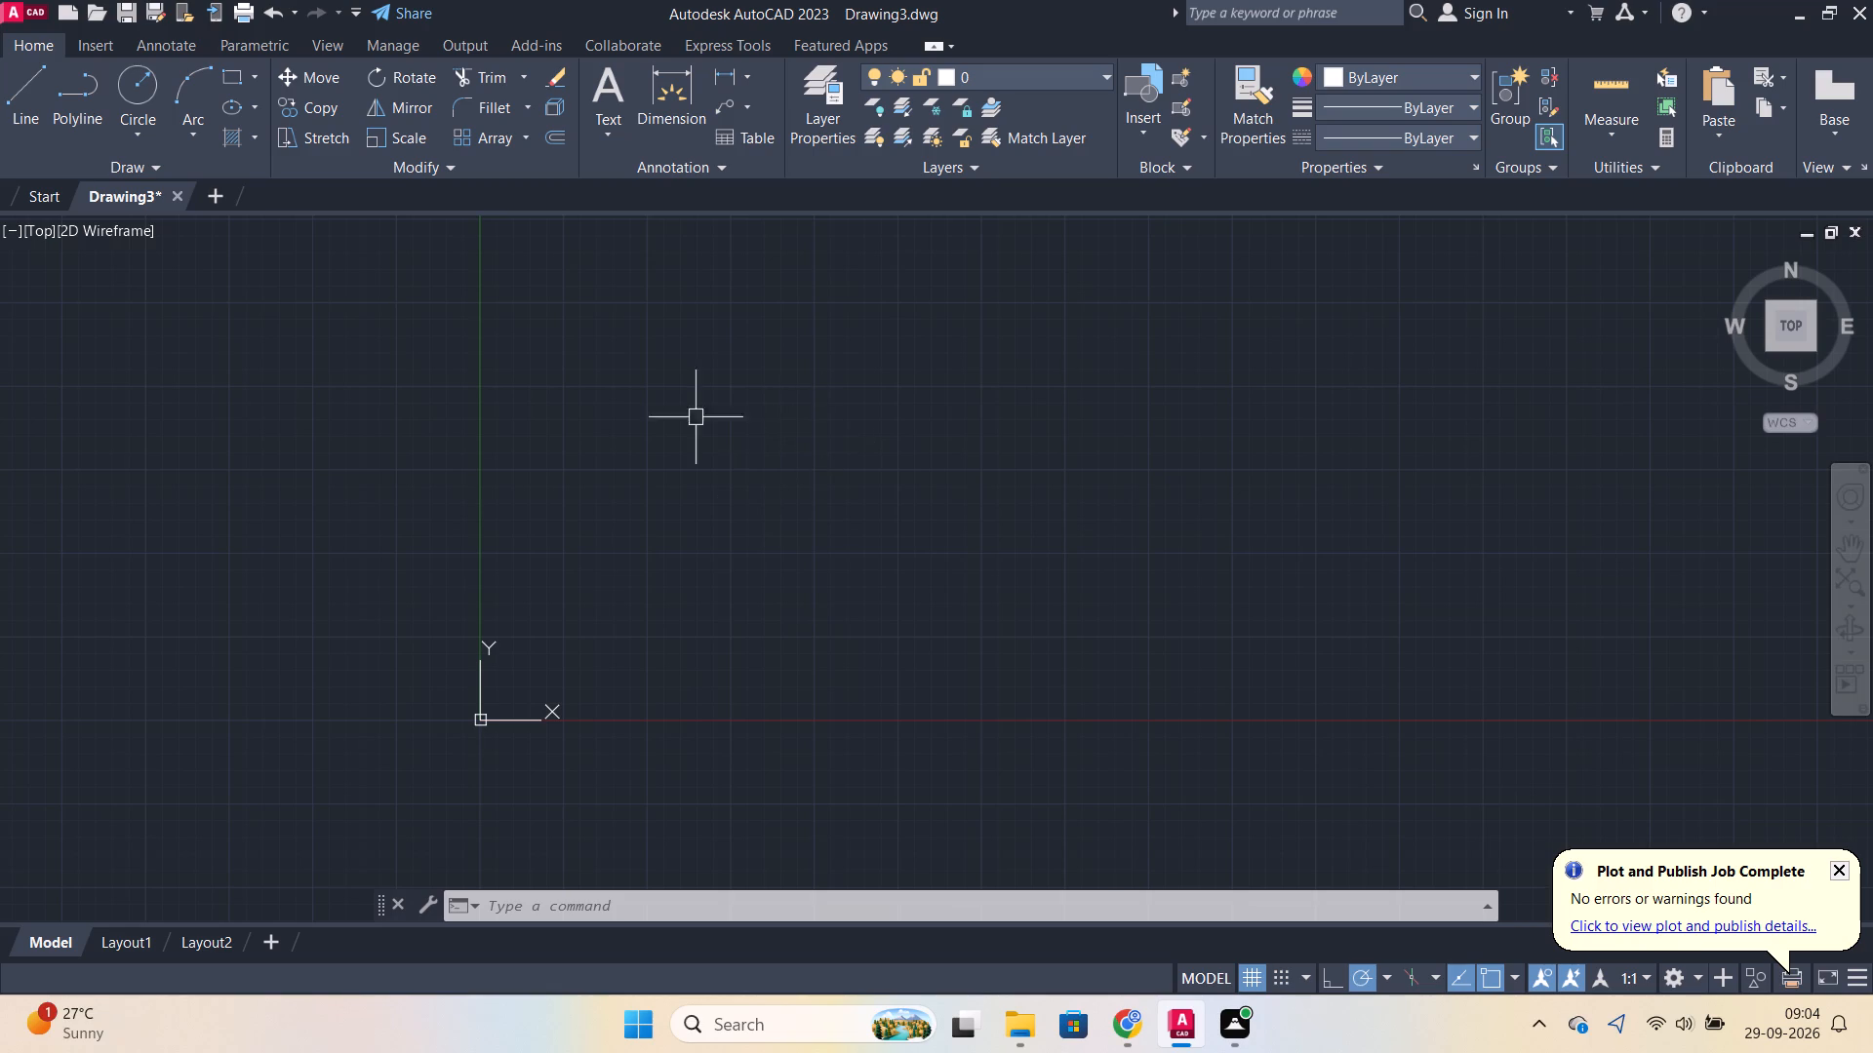
pyautogui.press('c')
pyautogui.press('Return')
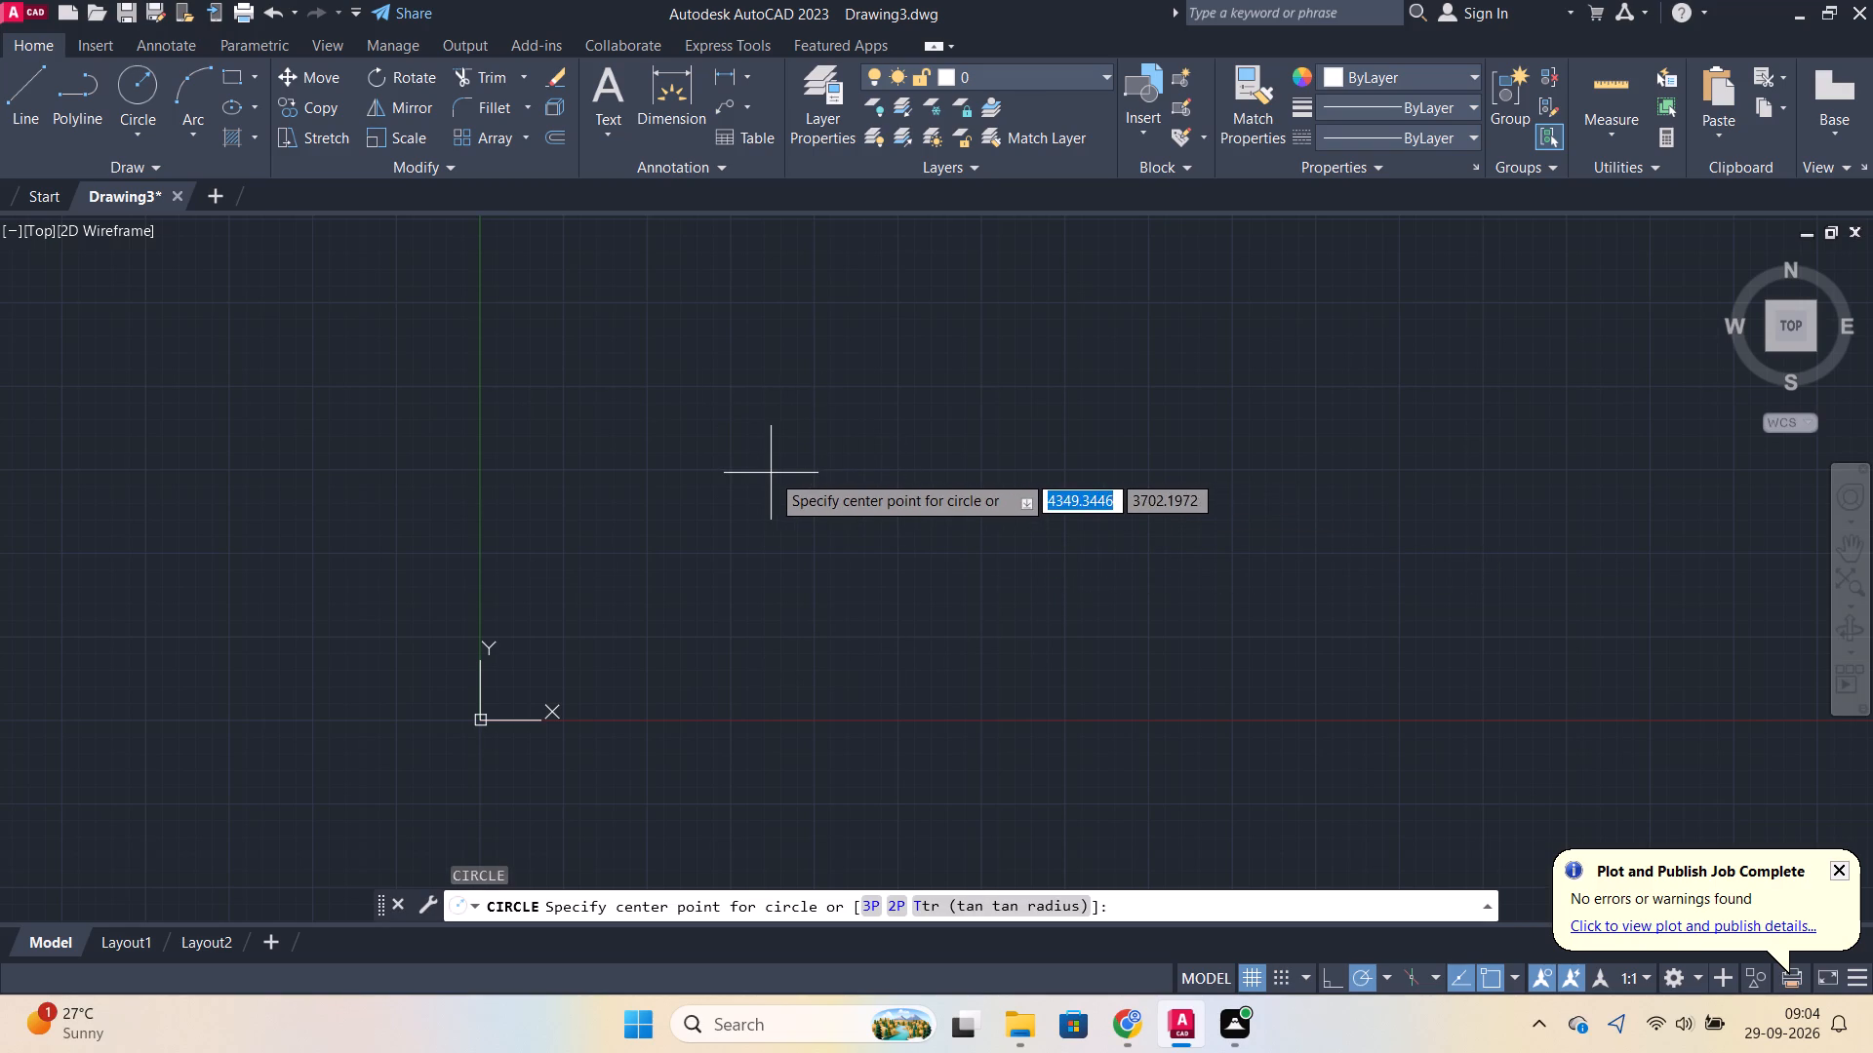
pyautogui.click(765, 450)
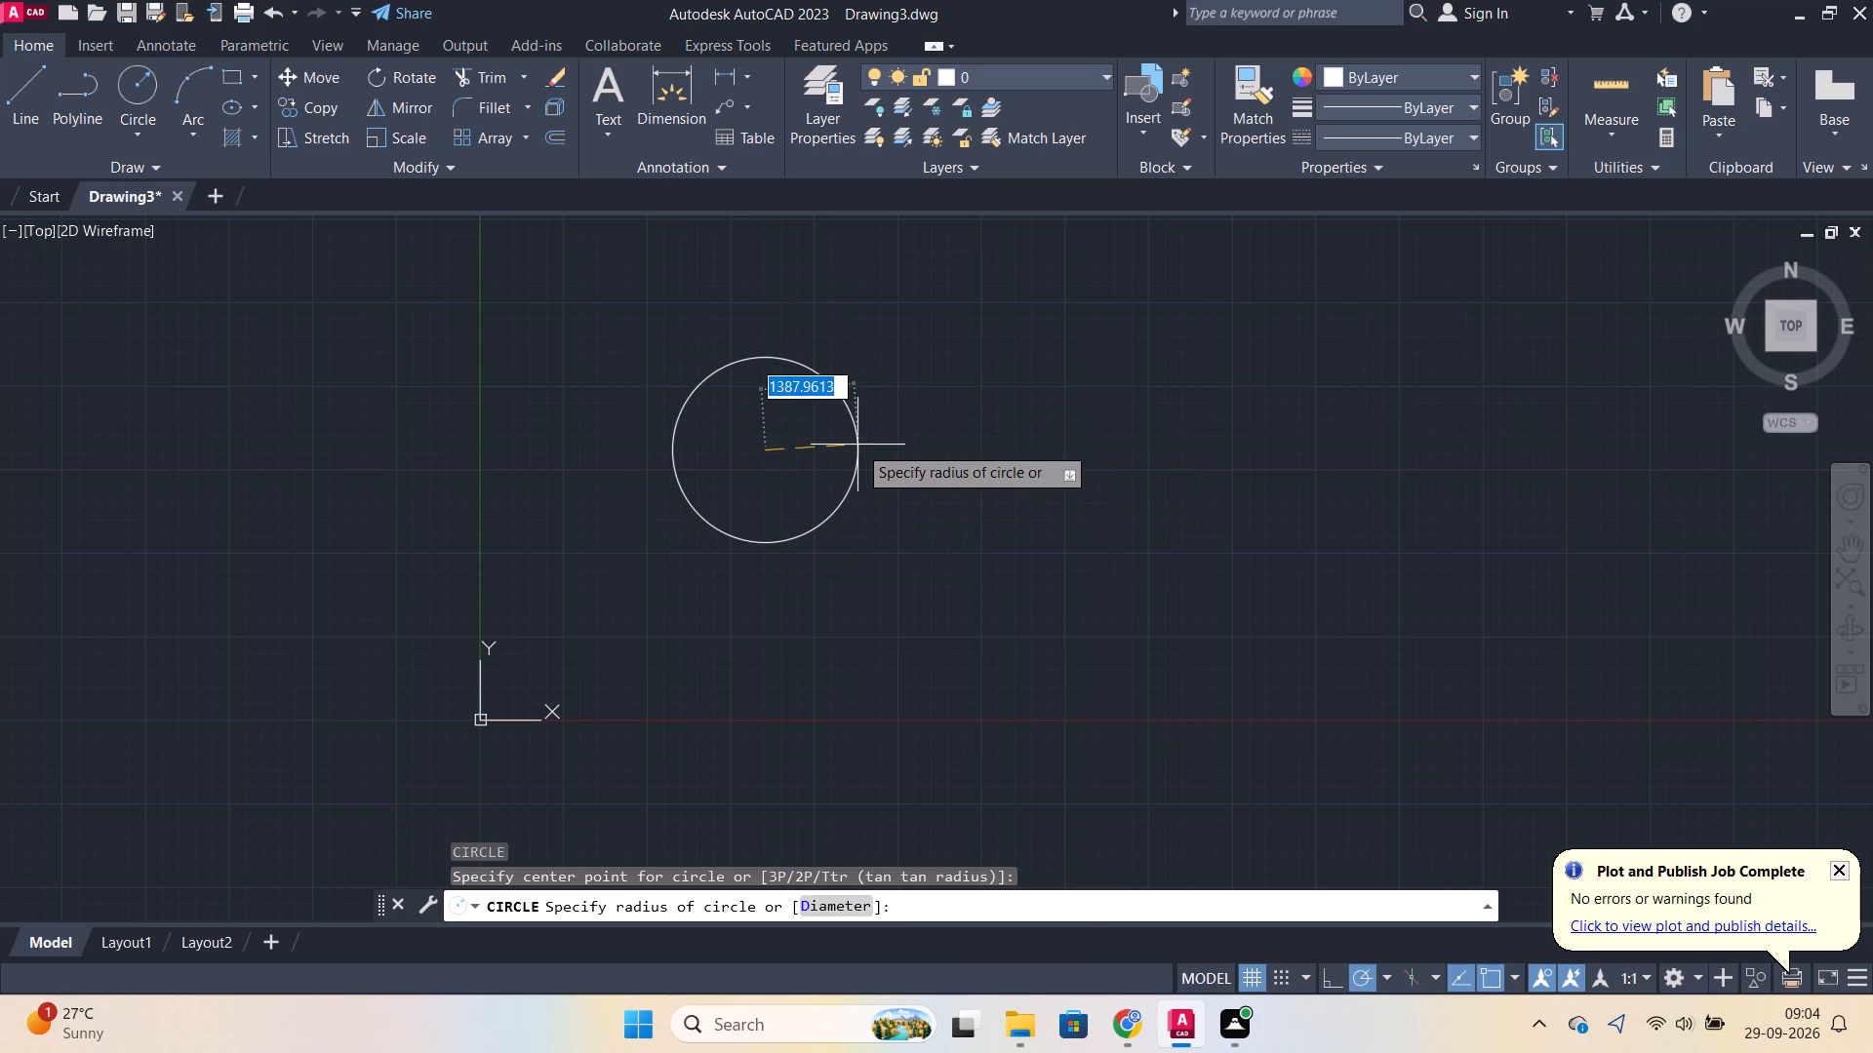
pyautogui.press('d')
pyautogui.press('Return')
pyautogui.write('20')
pyautogui.press('Return')
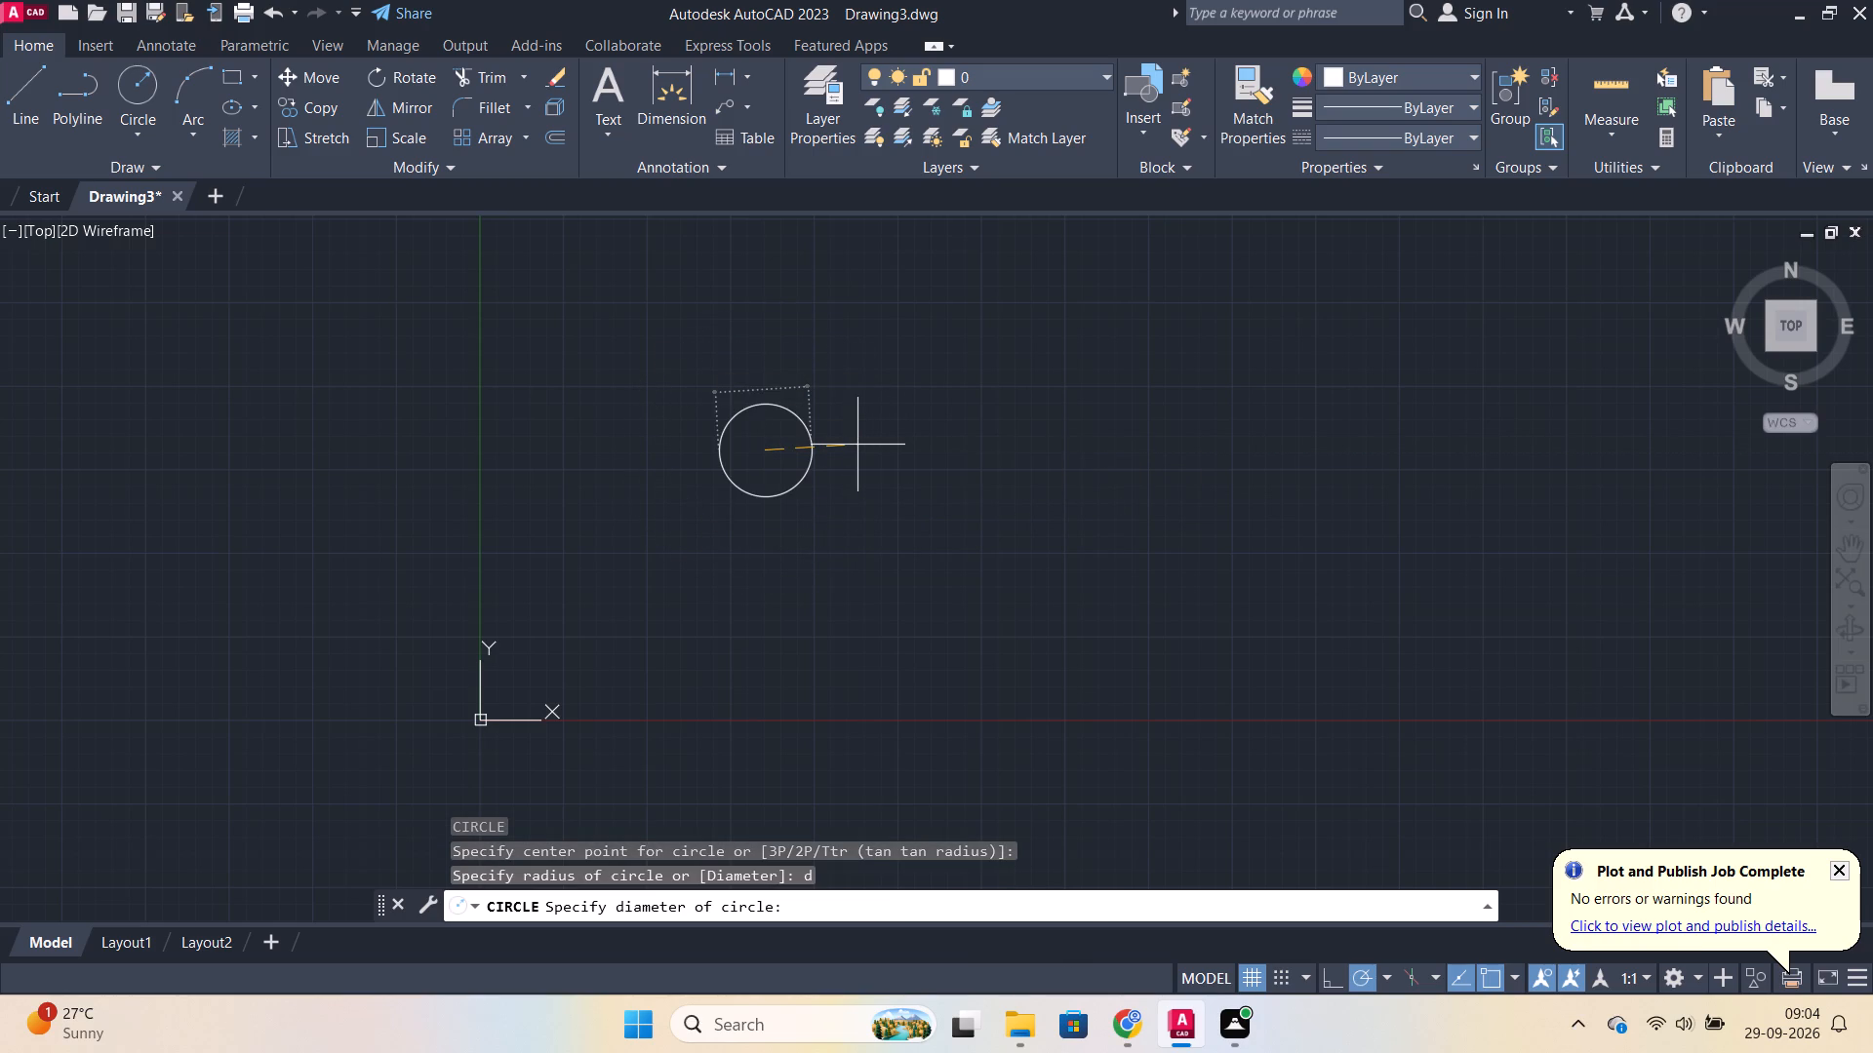
# Copy the 20-diameter circle horizontally to the right by 115, using its center as the base point.
pyautogui.press('z')
pyautogui.press('Return')
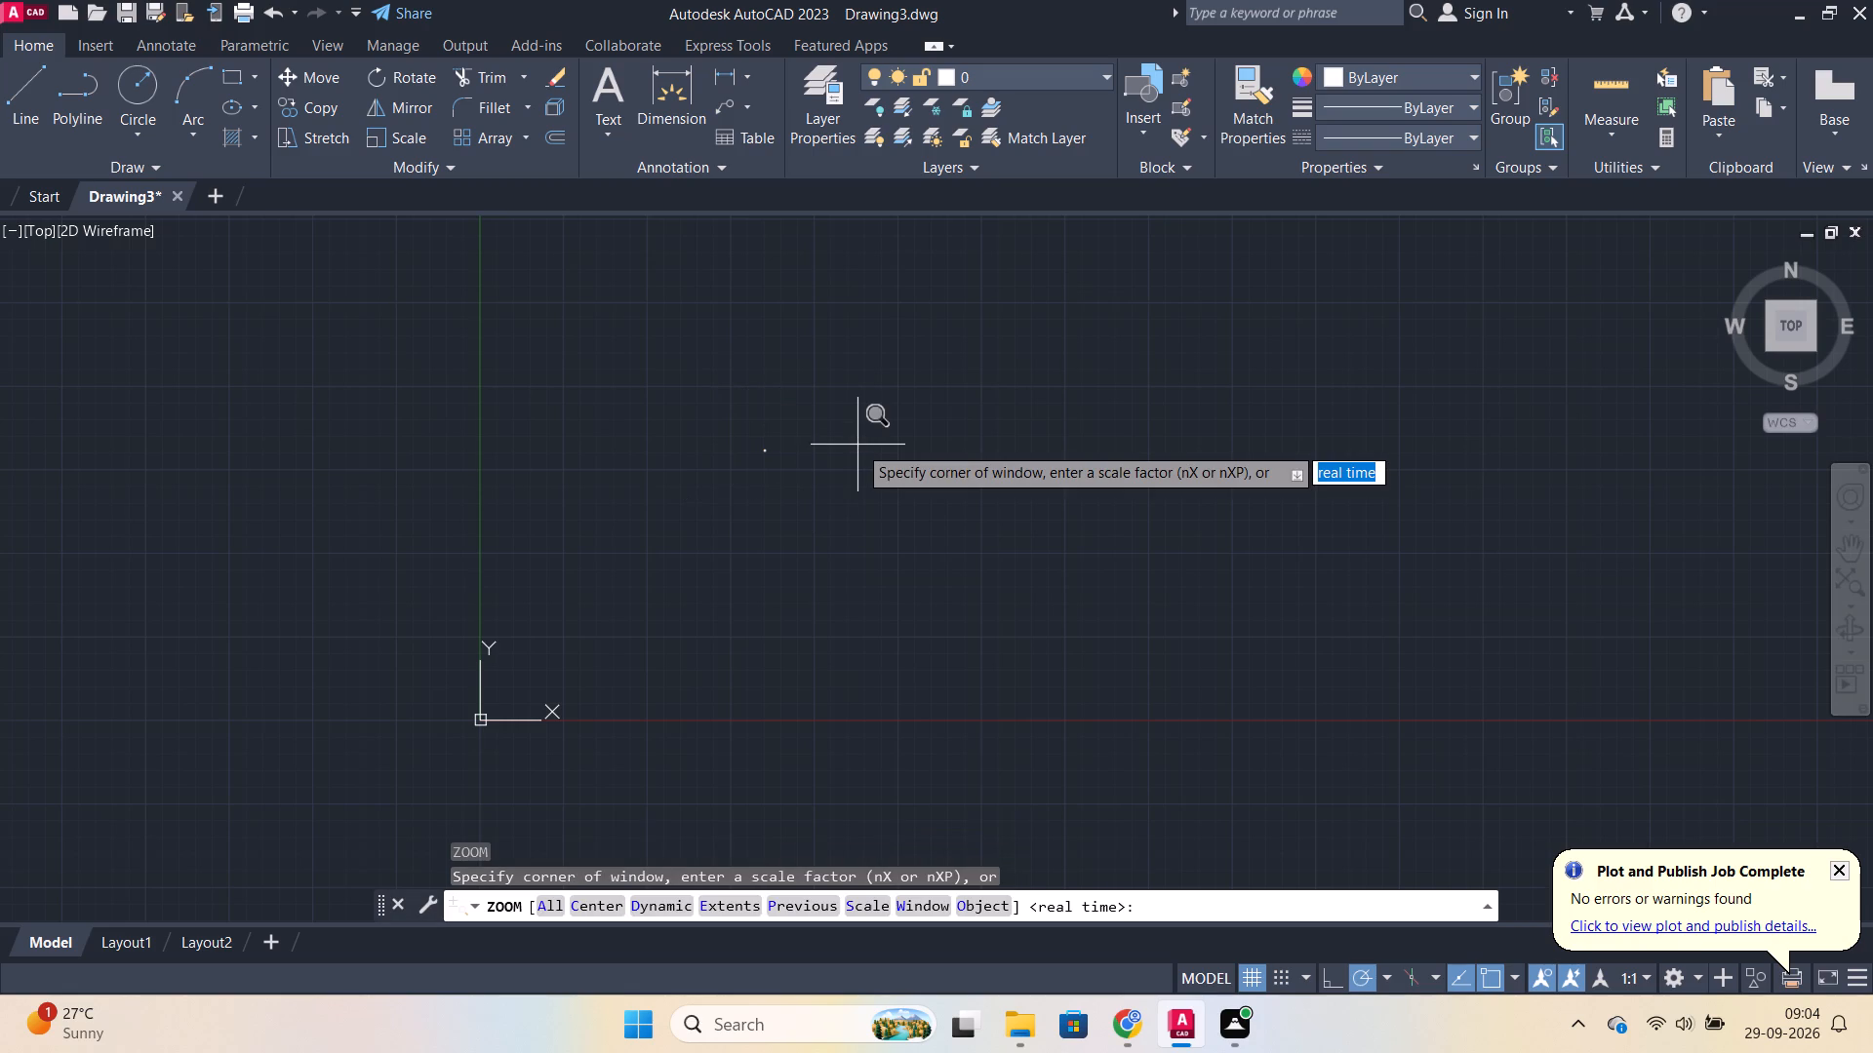
pyautogui.press('a')
pyautogui.press('Return')
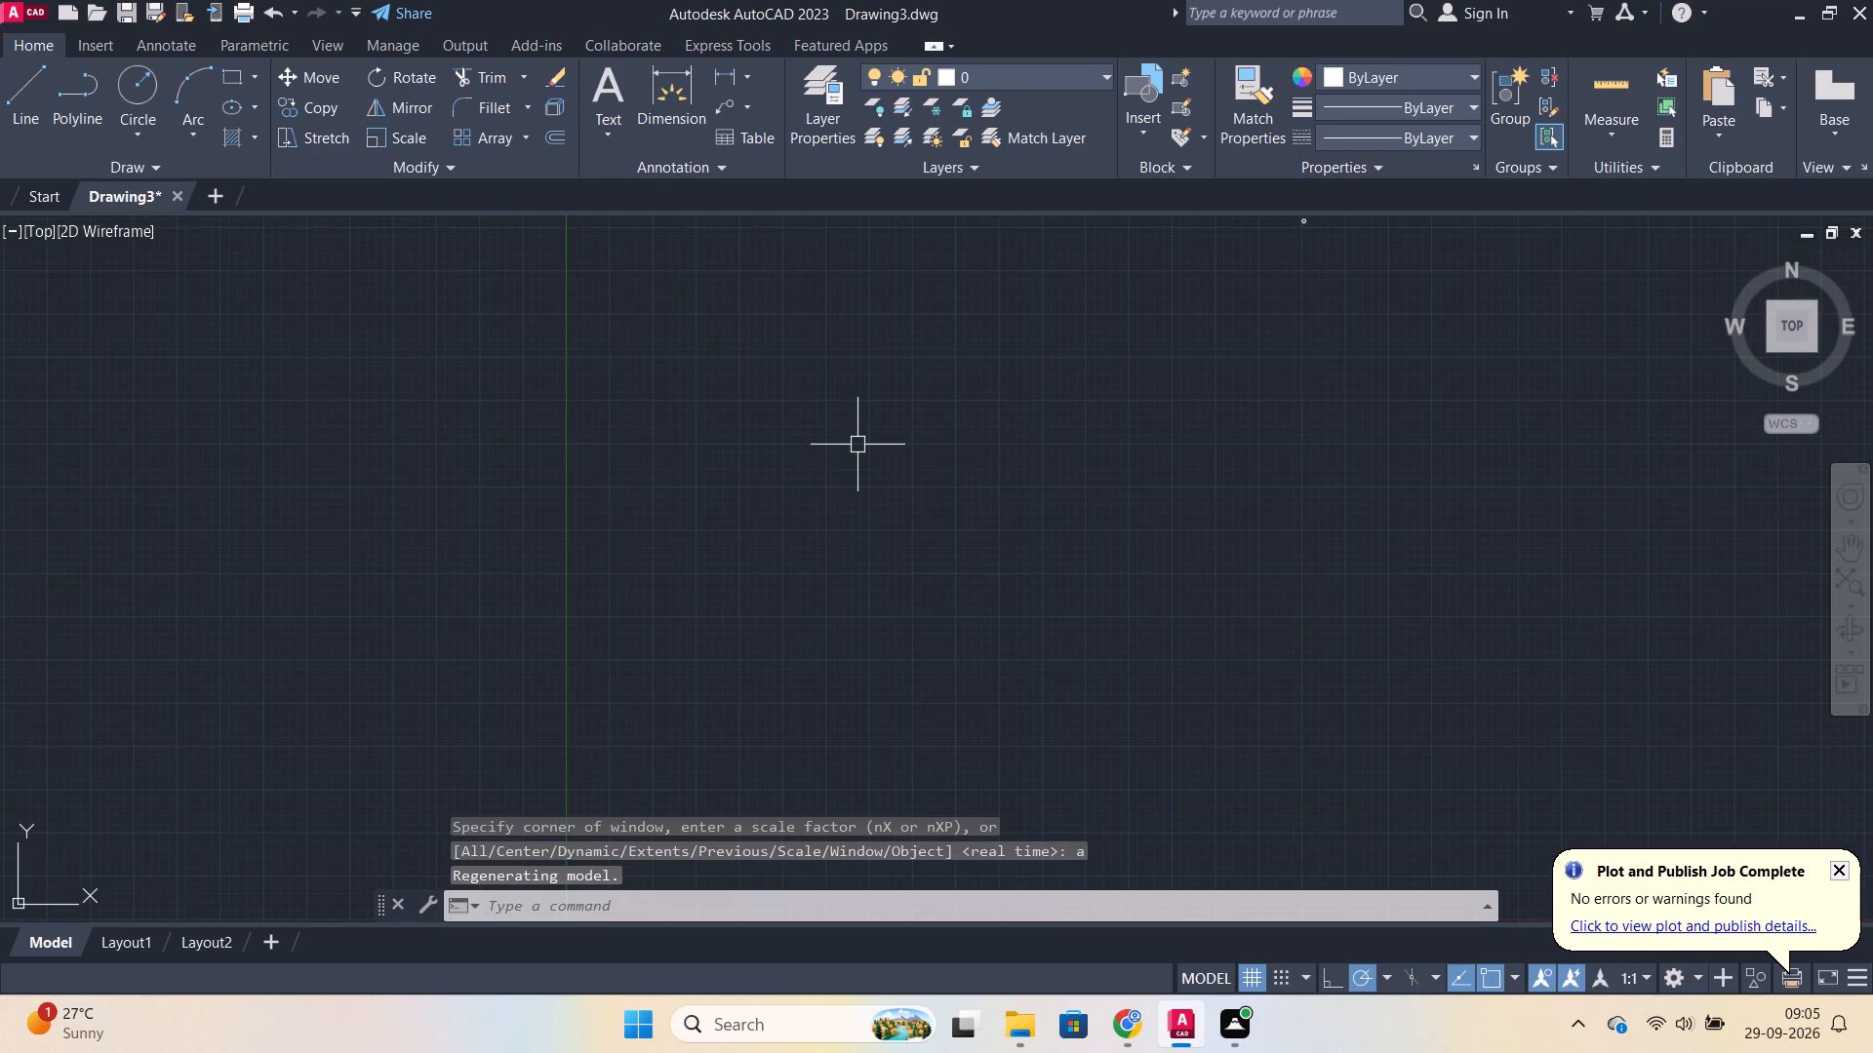
pyautogui.press('x')
pyautogui.press('BackSpace')
pyautogui.press('z')
pyautogui.press('Return')
pyautogui.press('e')
pyautogui.press('Return')
pyautogui.scroll(-1, 1605, 633)
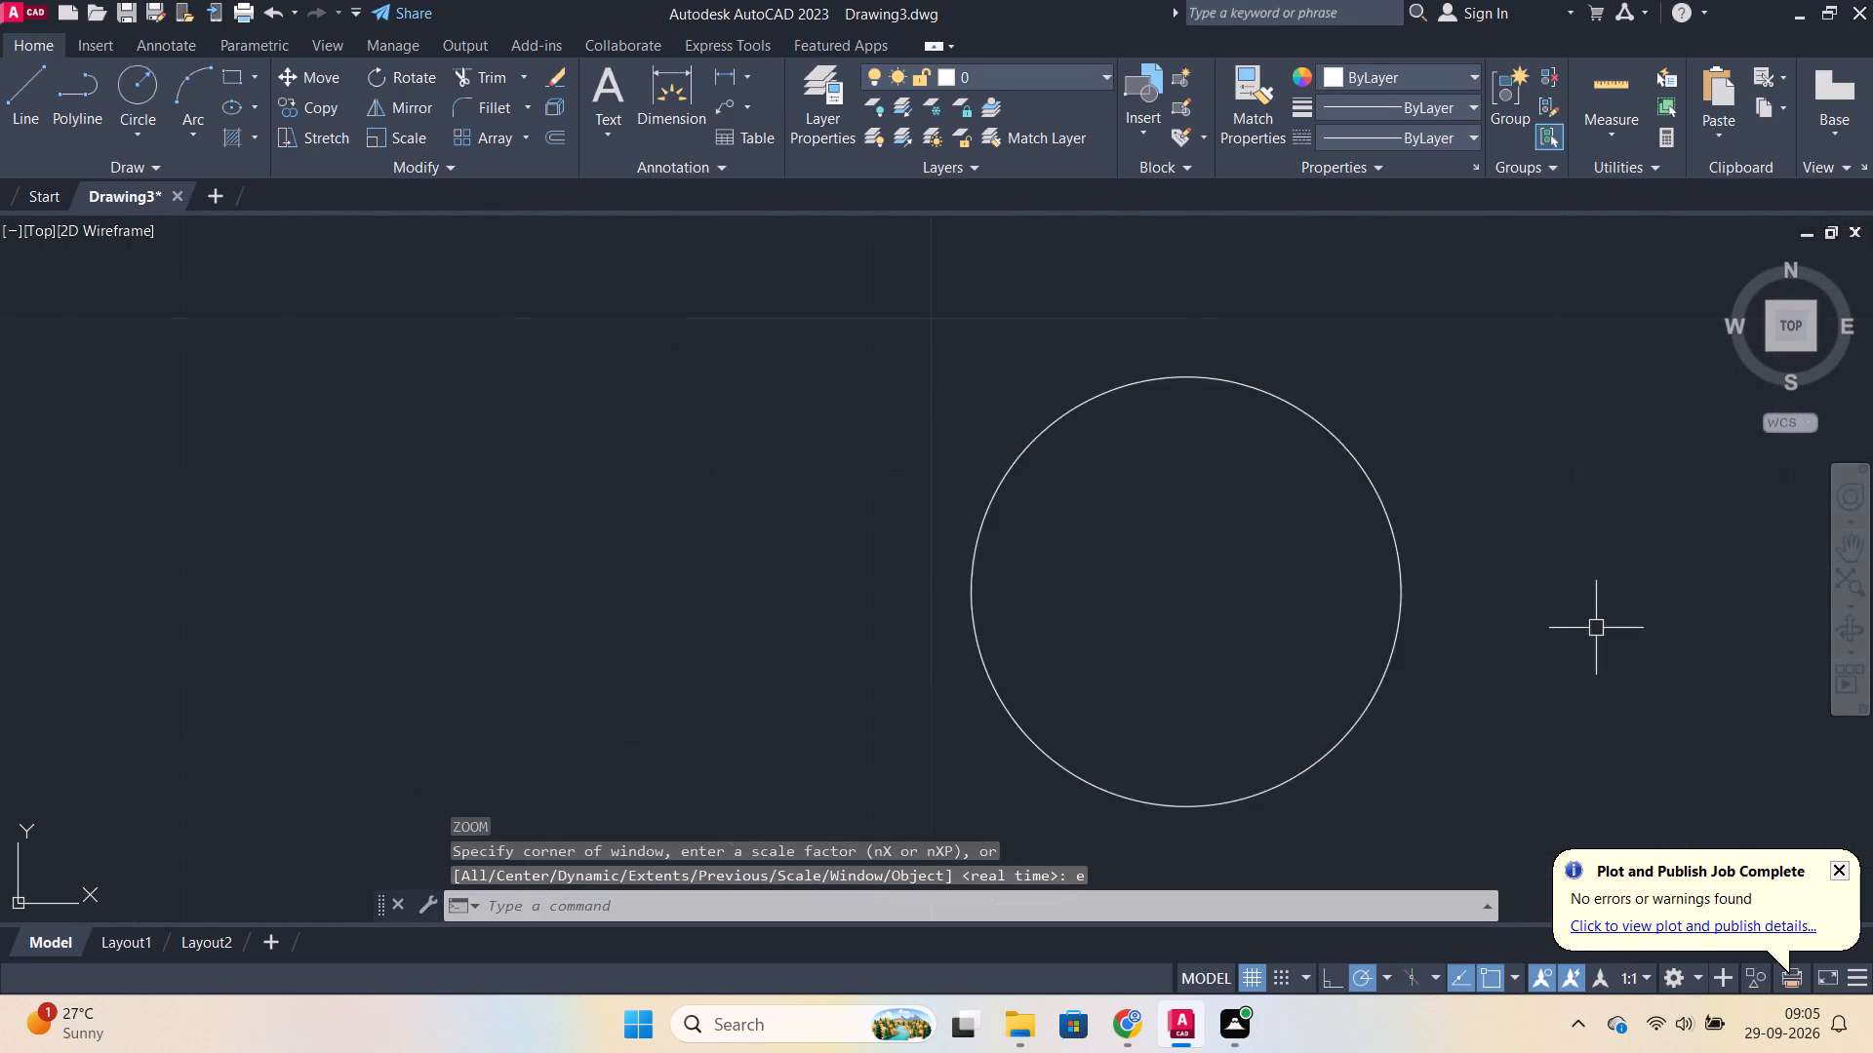
pyautogui.scroll(-2, 1593, 626)
pyautogui.moveTo(1570, 616); pyautogui.dragTo(945, 556, button='middle')
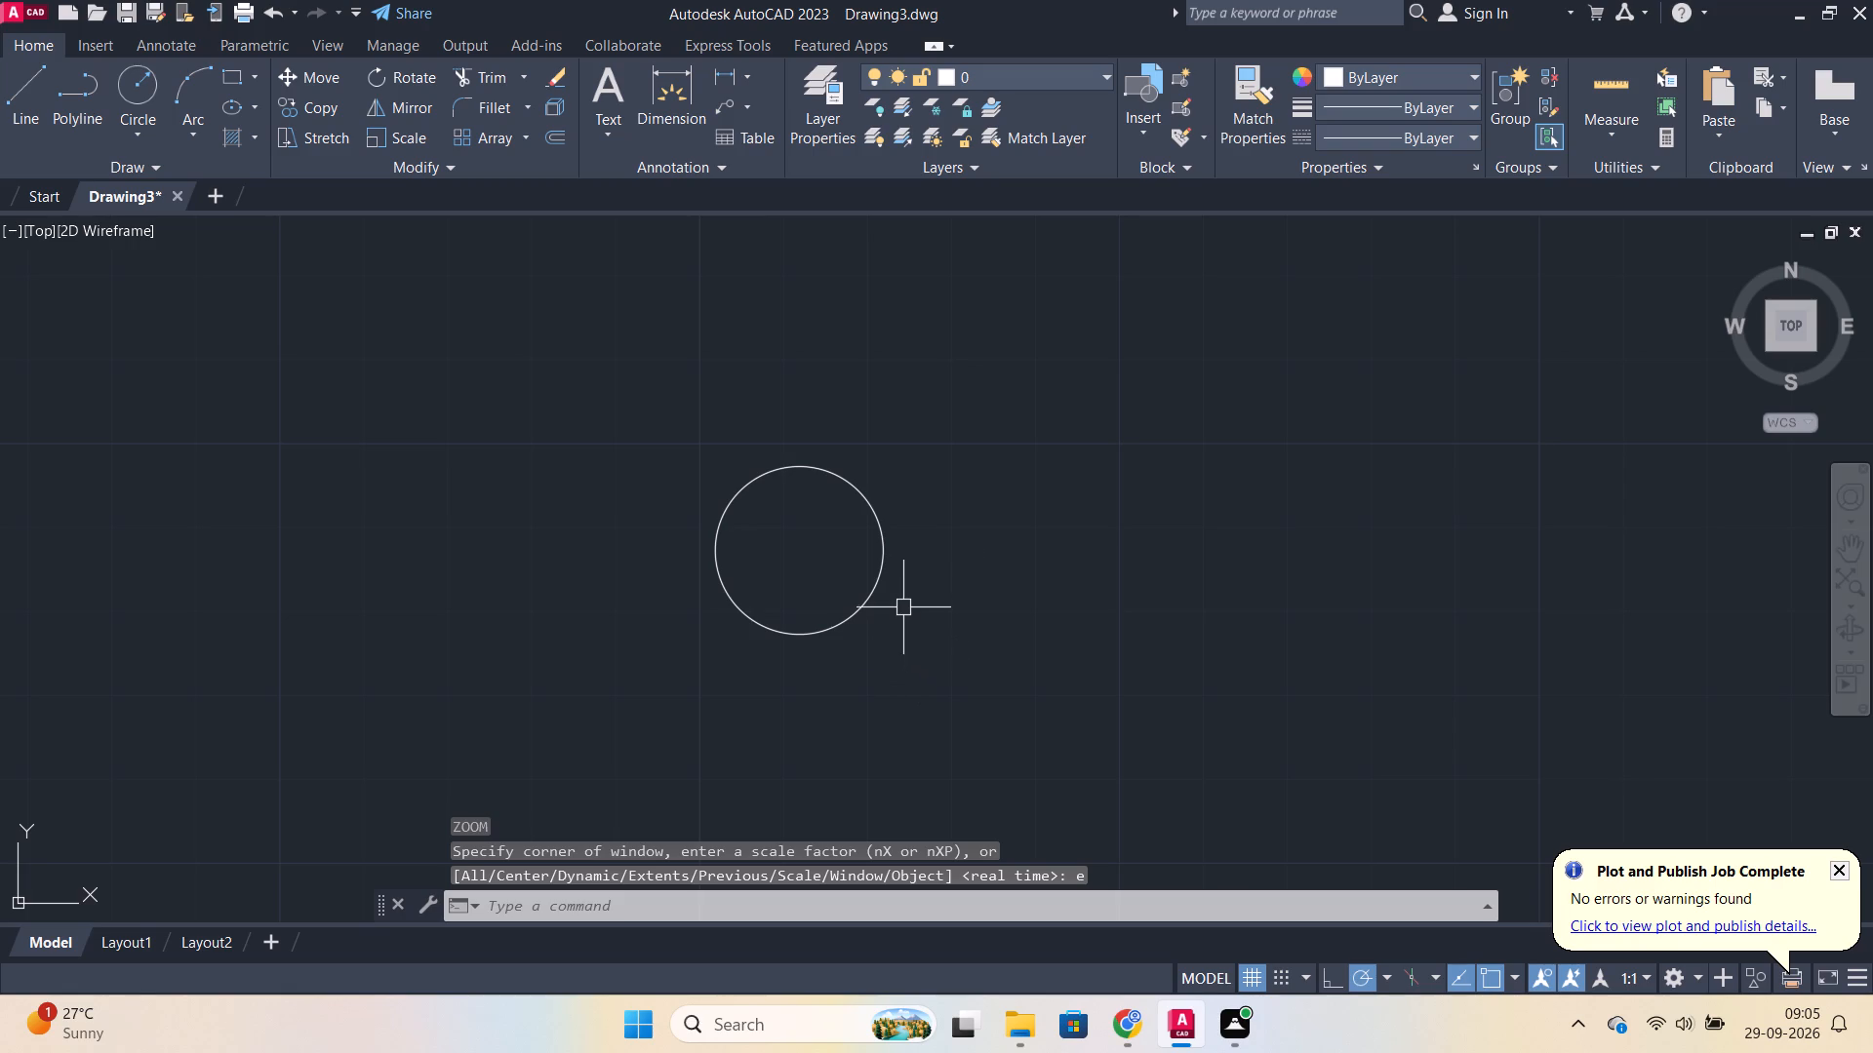
pyautogui.click(876, 598)
pyautogui.write('co')
pyautogui.press('Return')
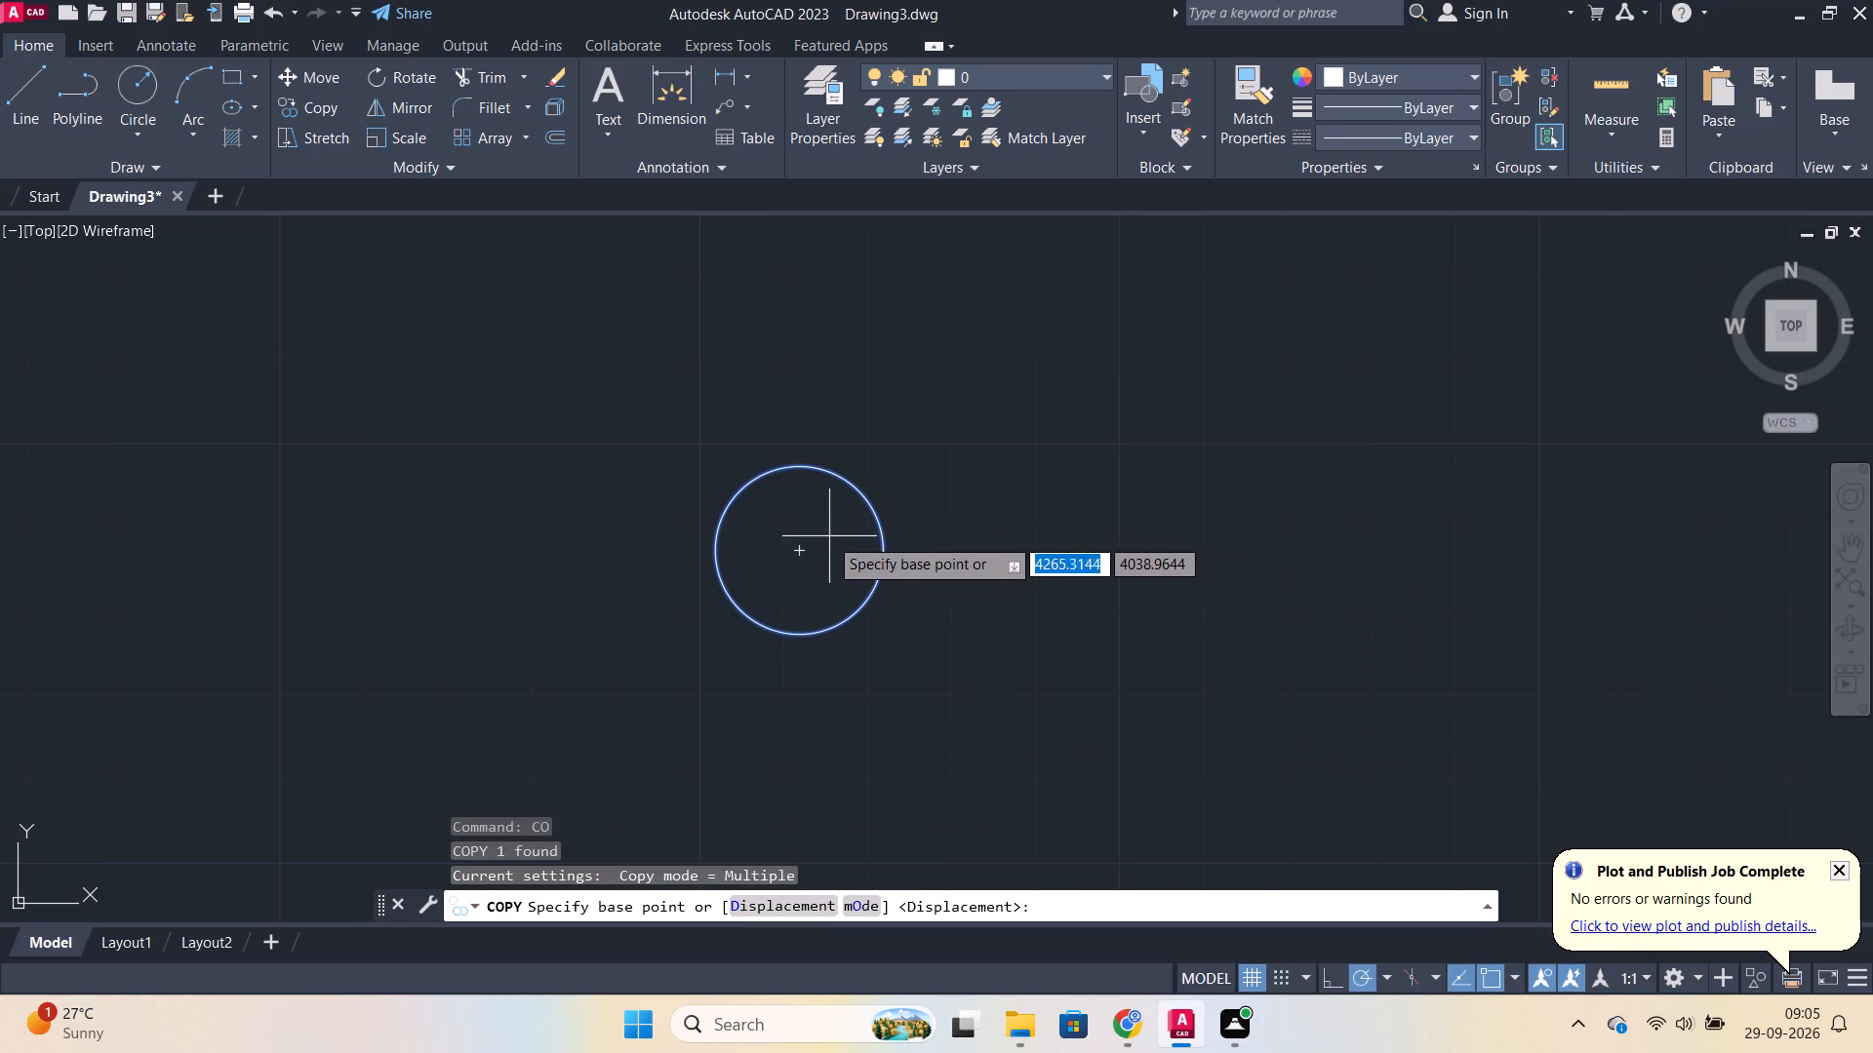
pyautogui.click(797, 554)
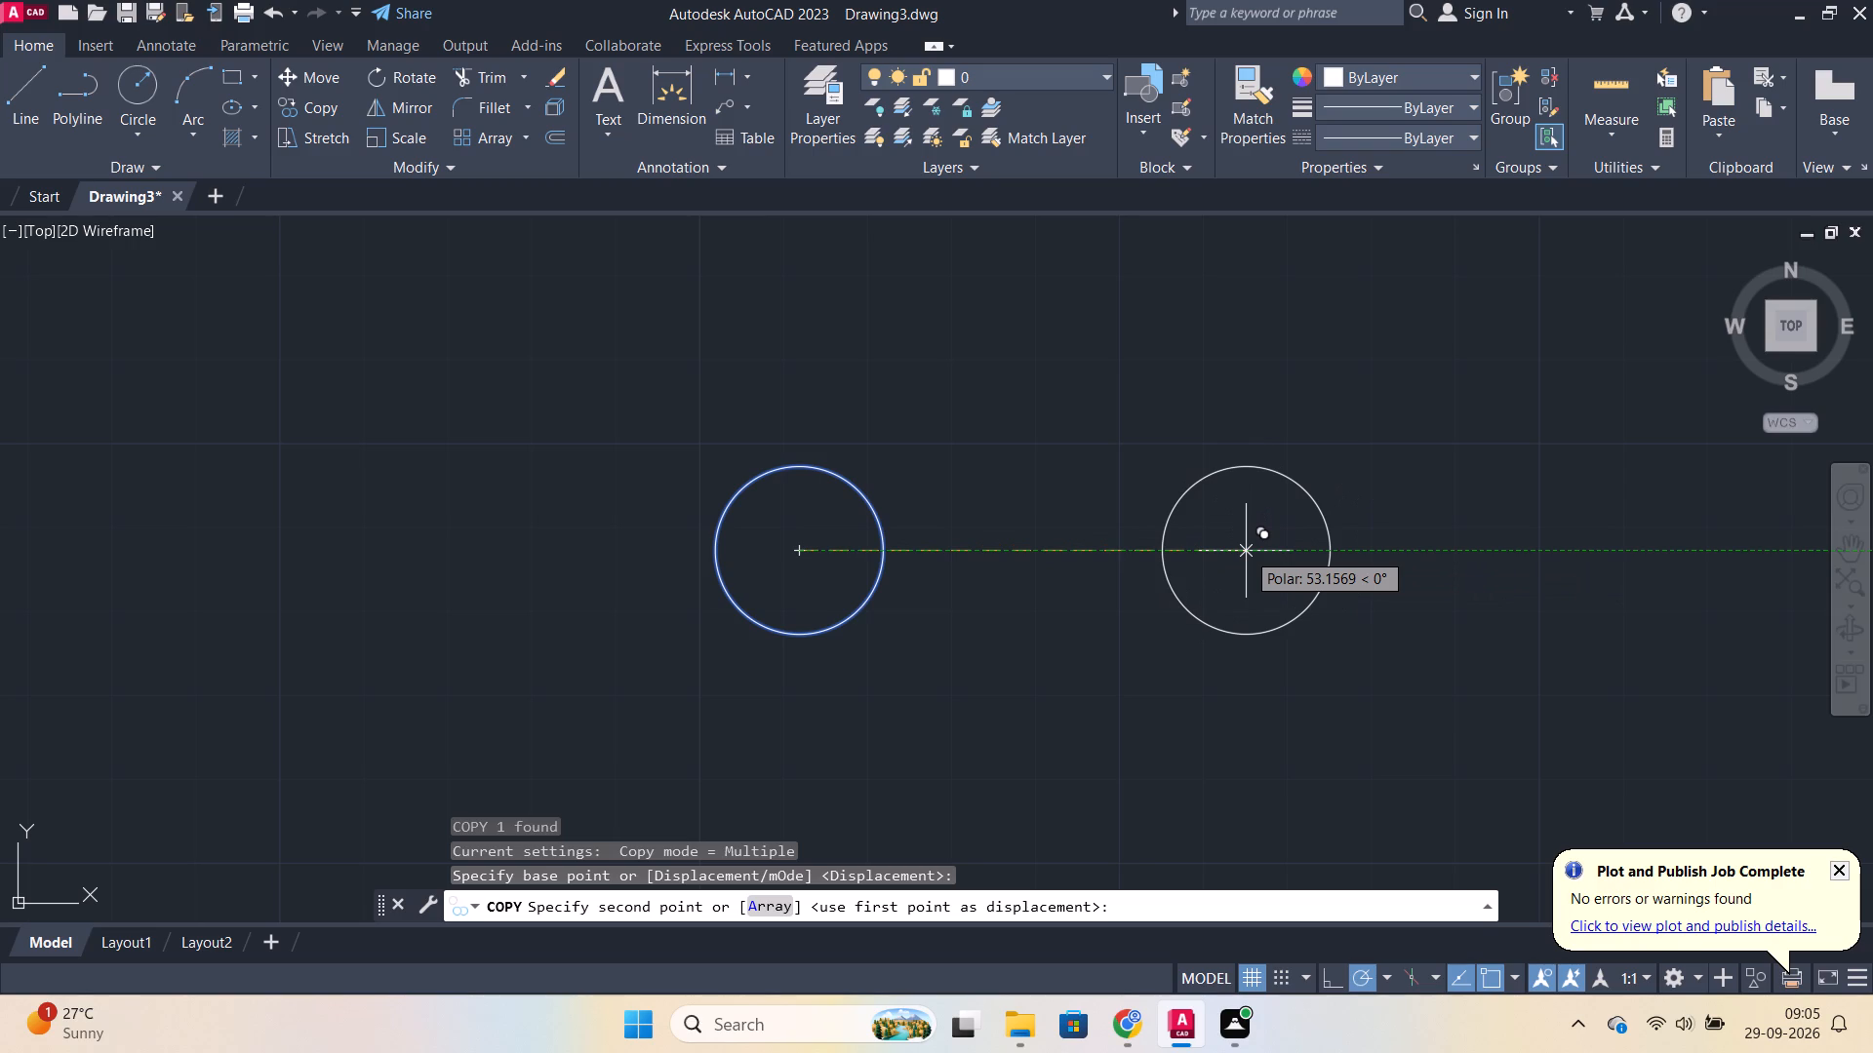
pyautogui.write('115')
pyautogui.press('Return')
pyautogui.scroll(-2, 1259, 551)
pyautogui.moveTo(1259, 551); pyautogui.dragTo(1126, 588, button='middle')
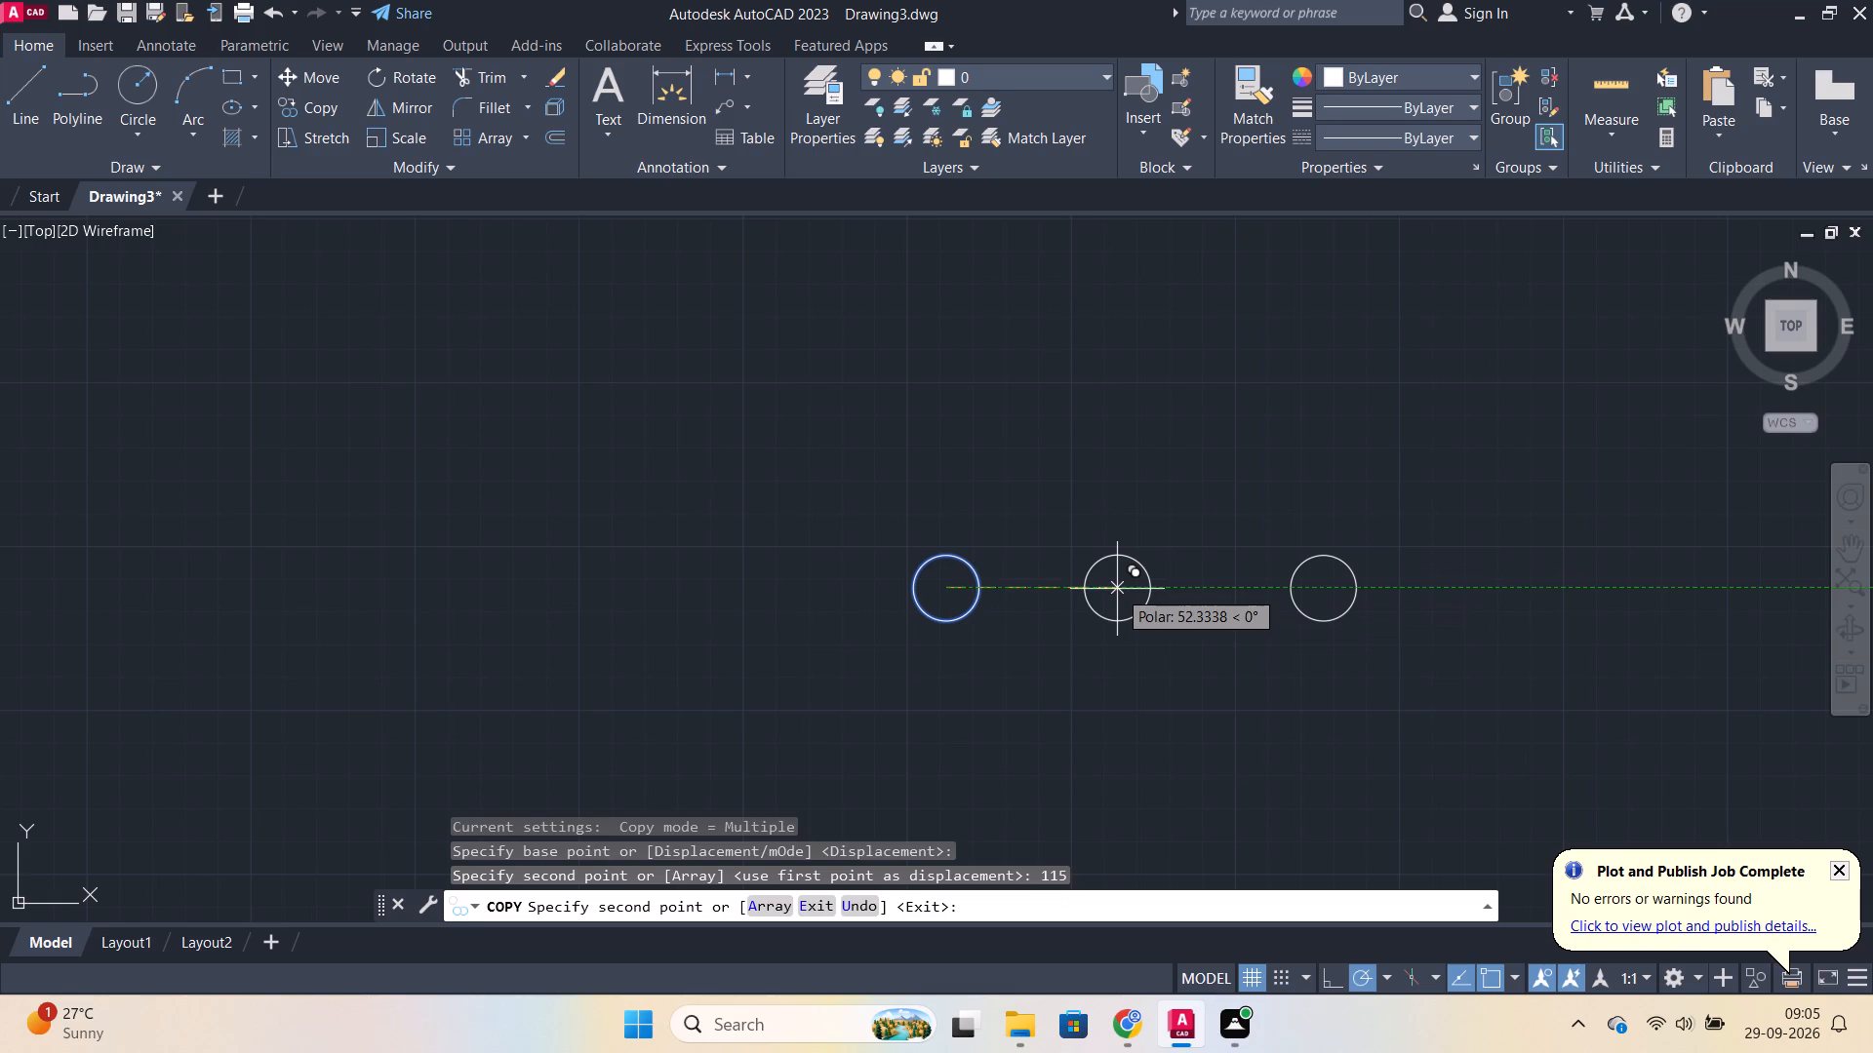
pyautogui.scroll(1, 1117, 589)
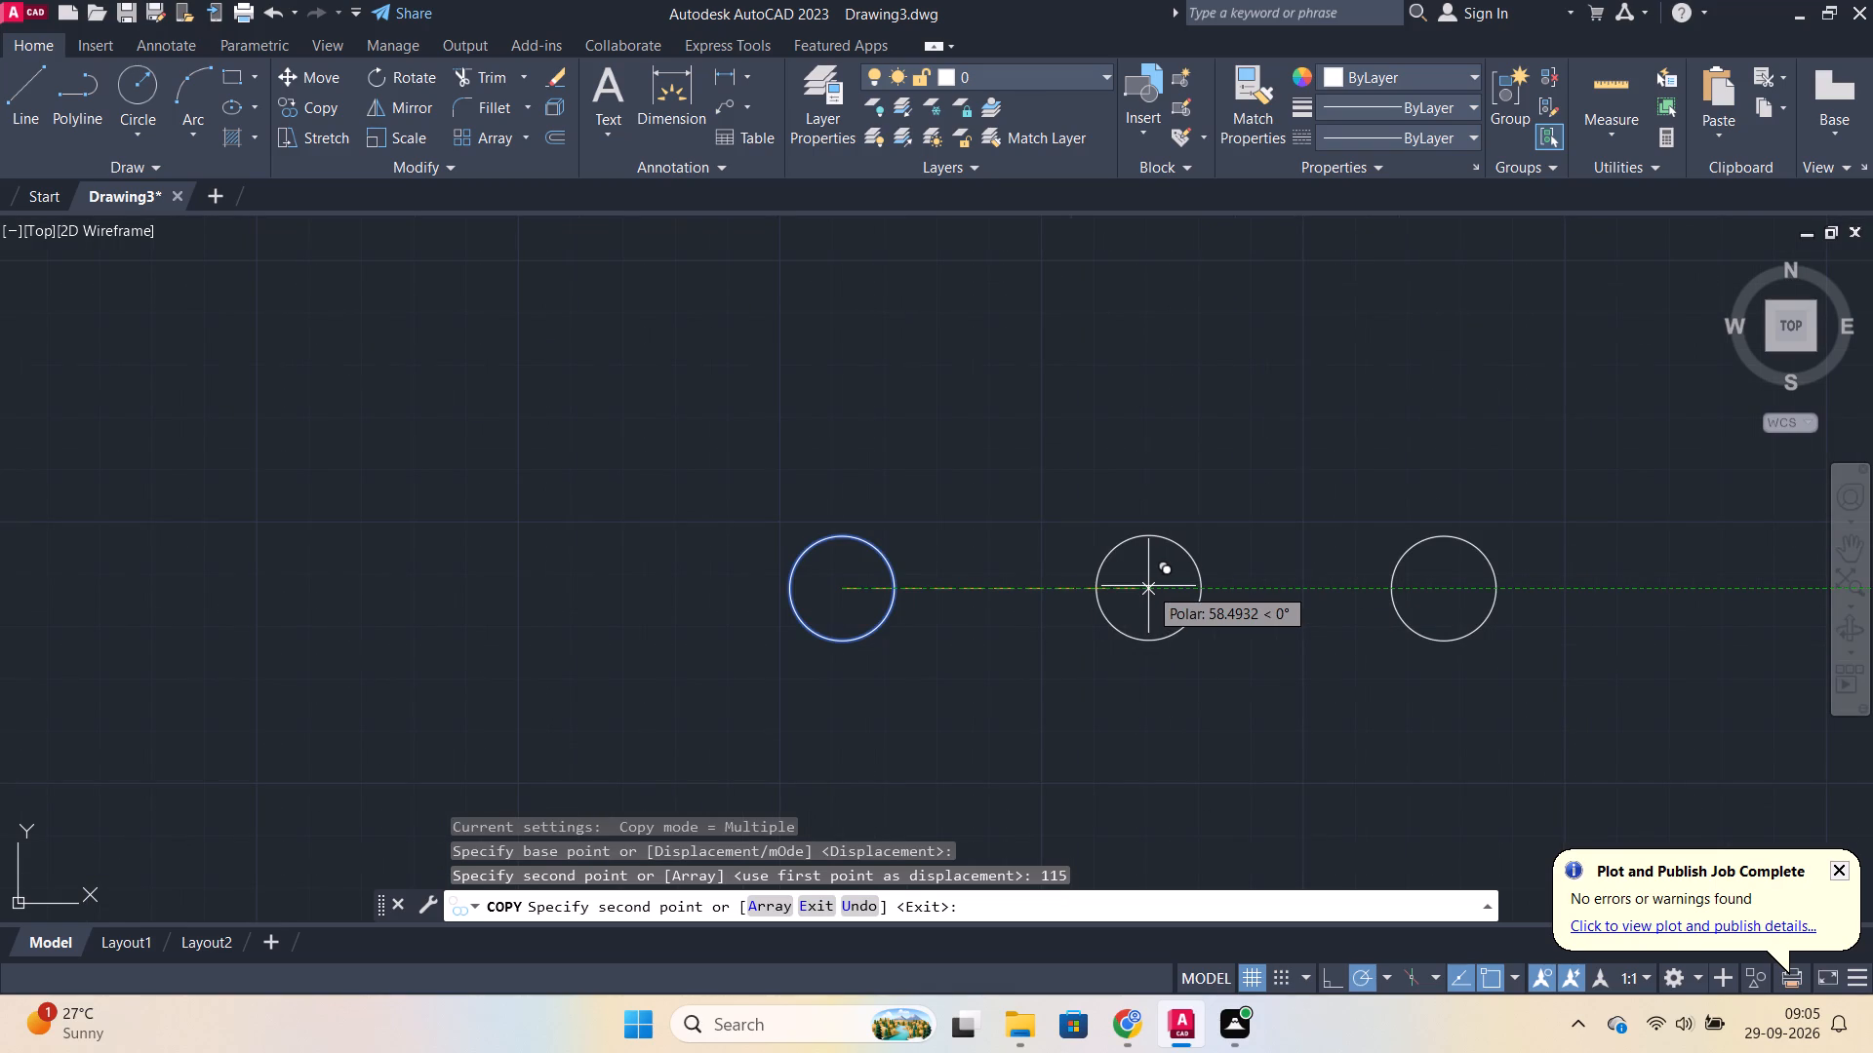
pyautogui.press('Escape')
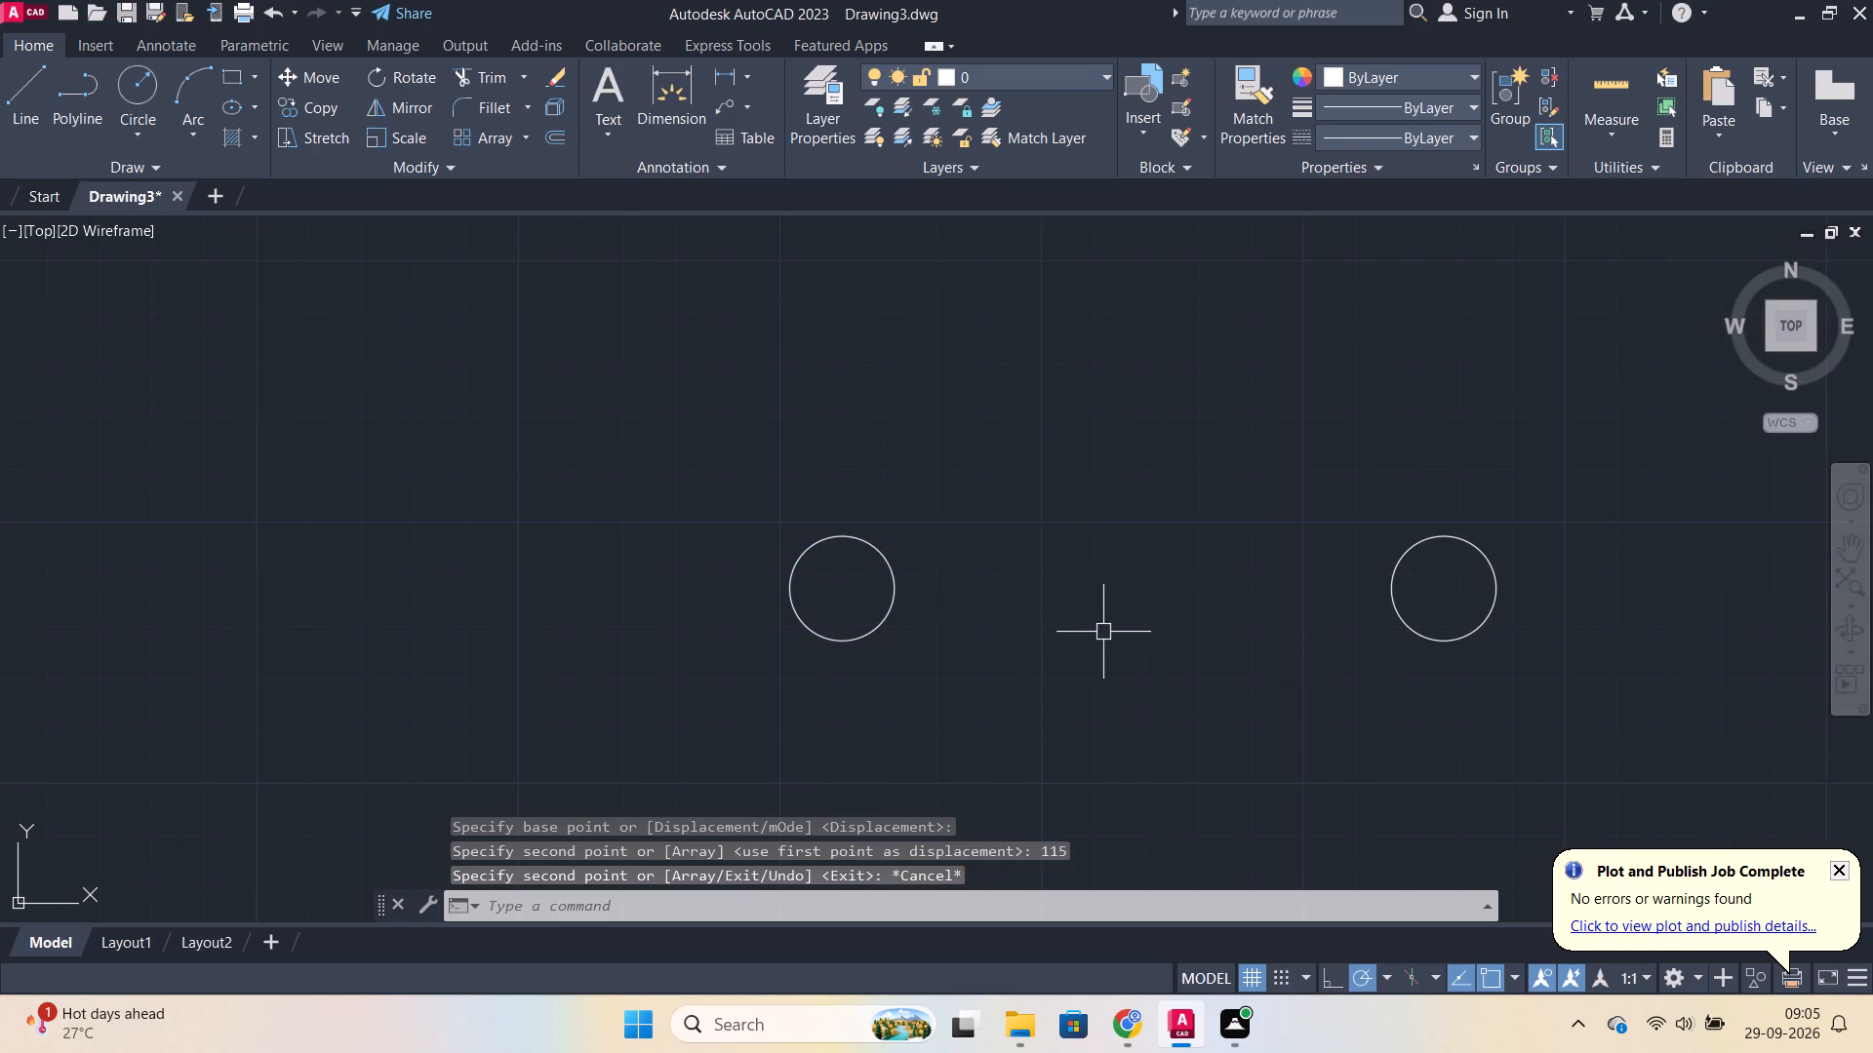
# Draw a horizontal line connecting the centers of the two small circles.
pyautogui.press('l')
pyautogui.press('Return')
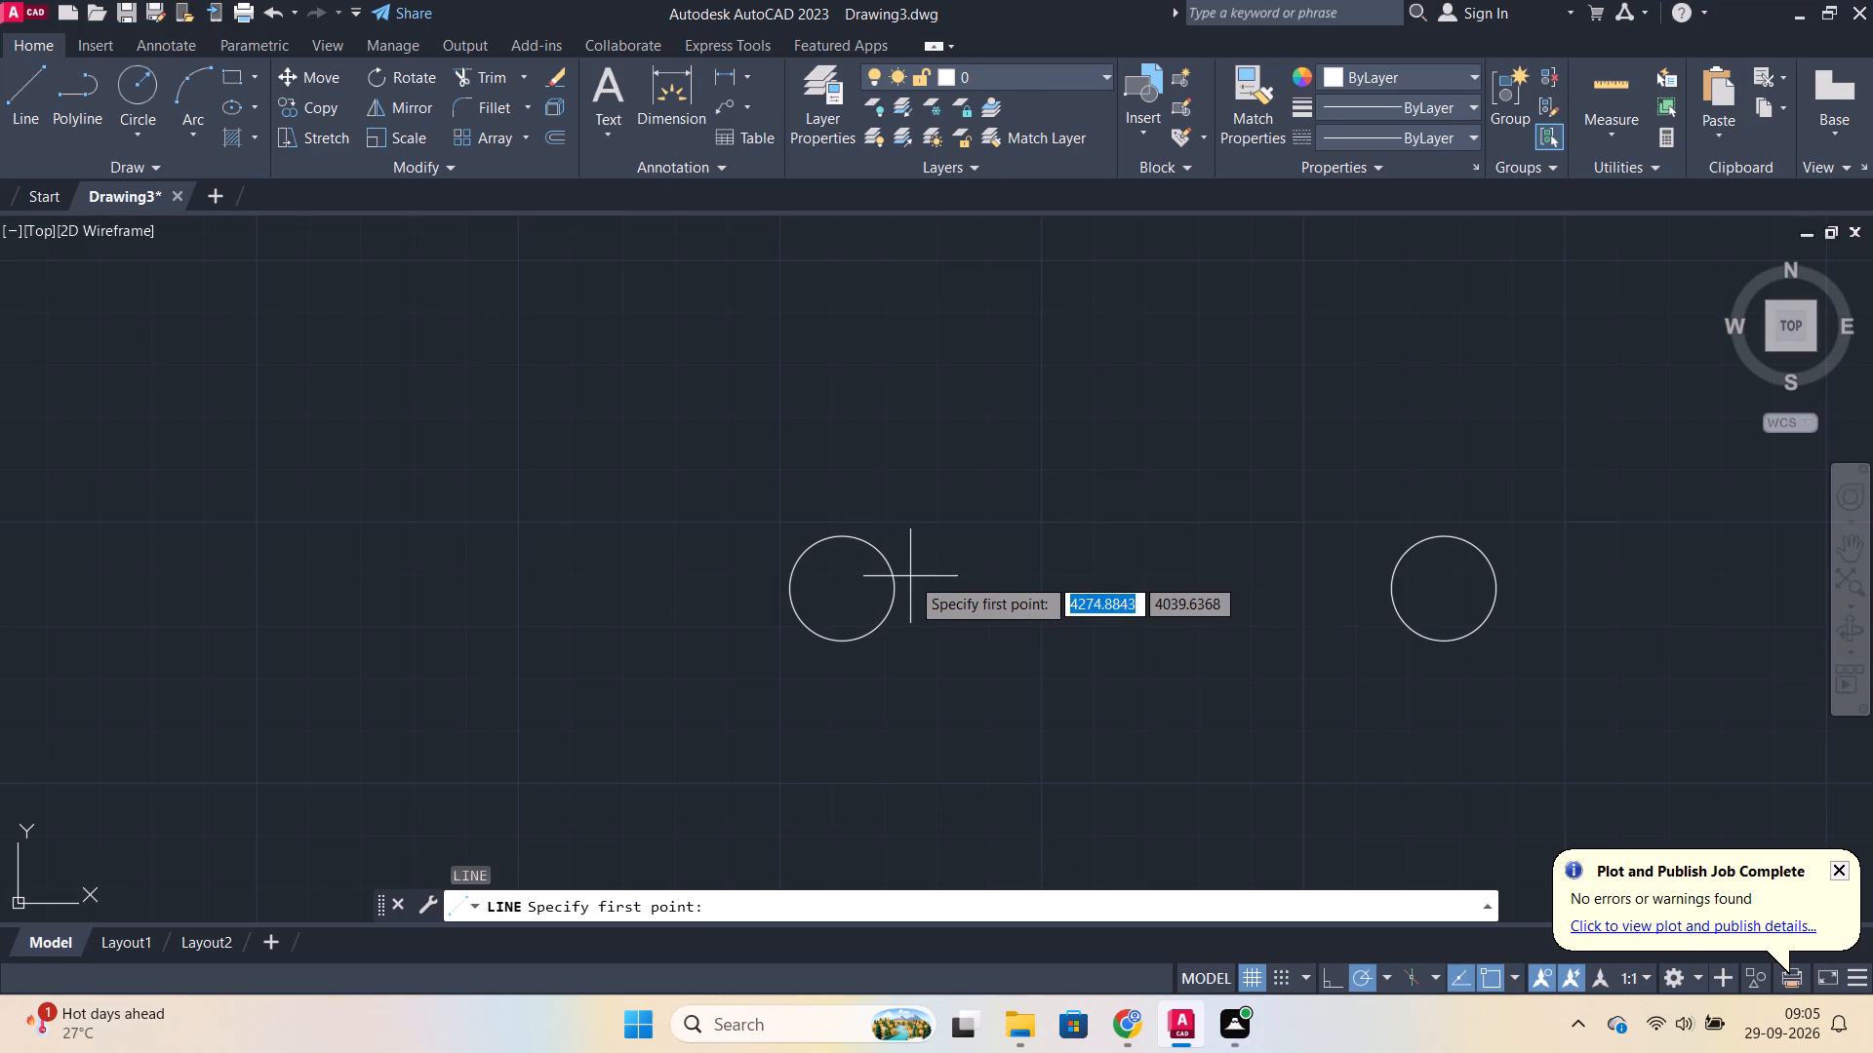
pyautogui.click(839, 591)
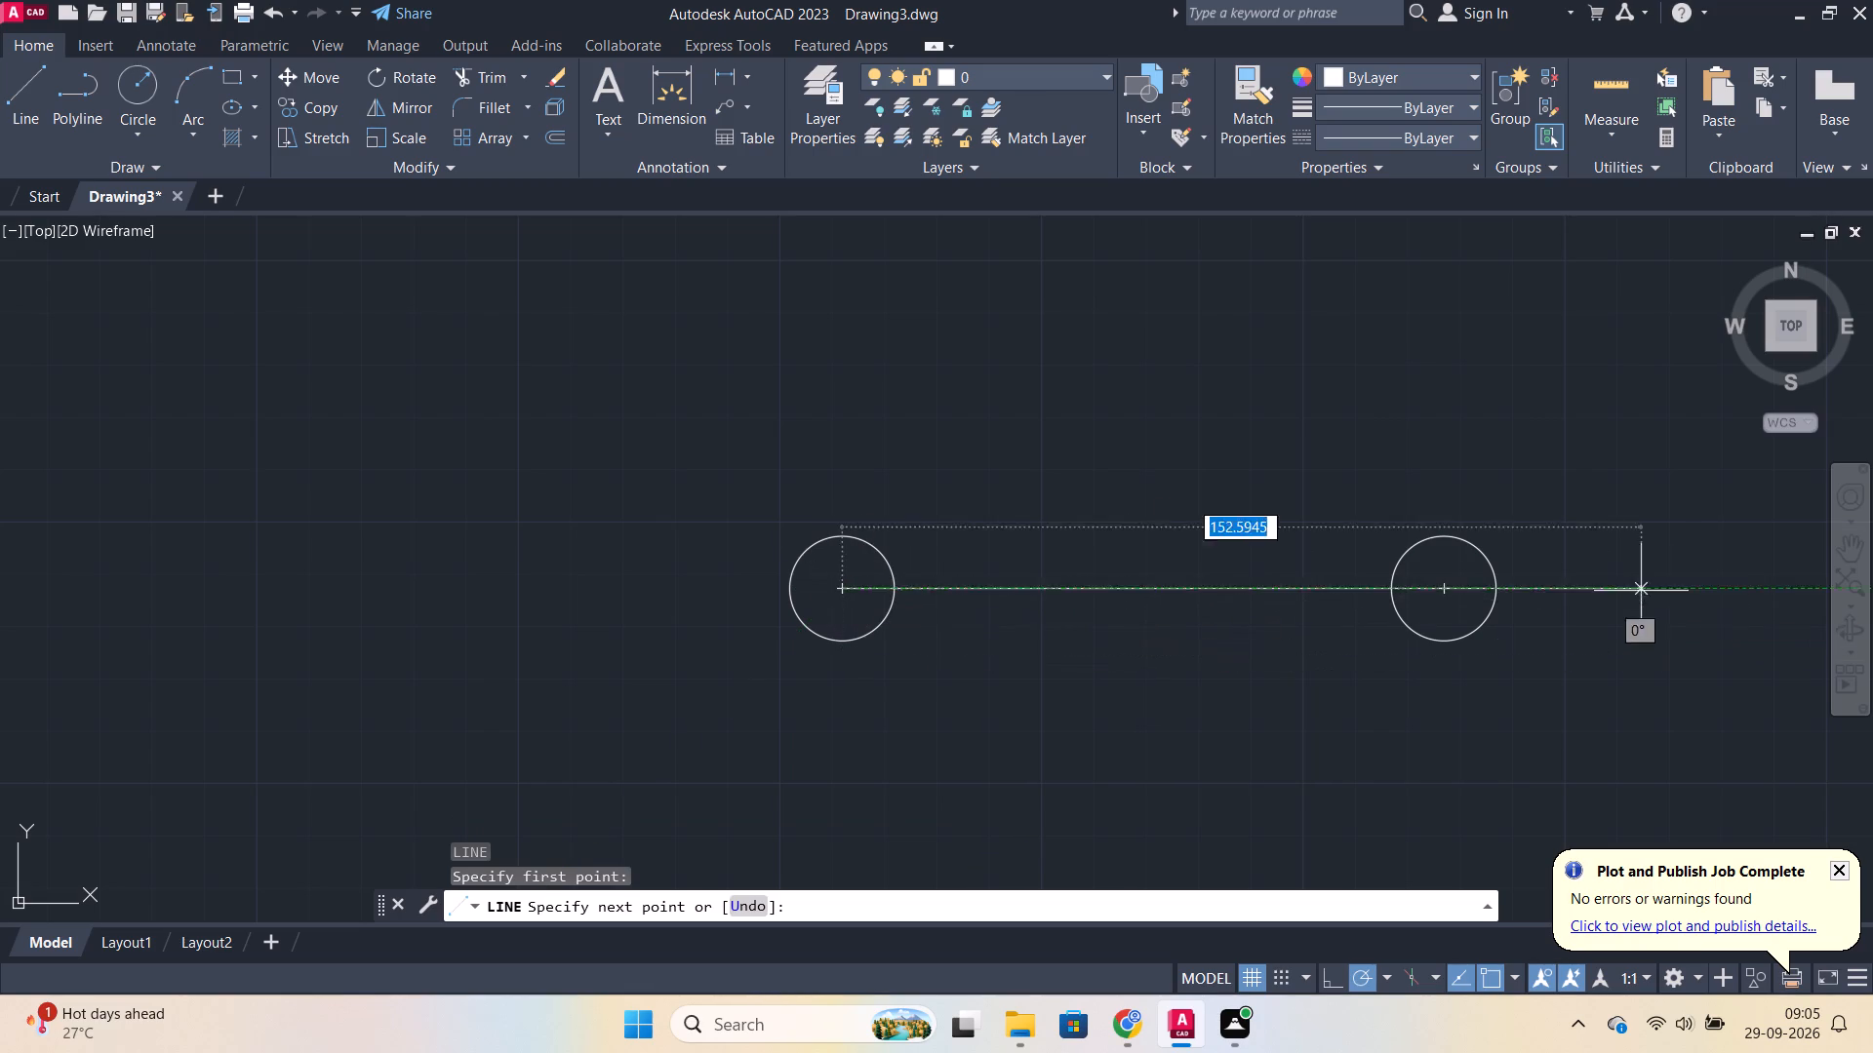
pyautogui.click(1442, 588)
pyautogui.press('Escape')
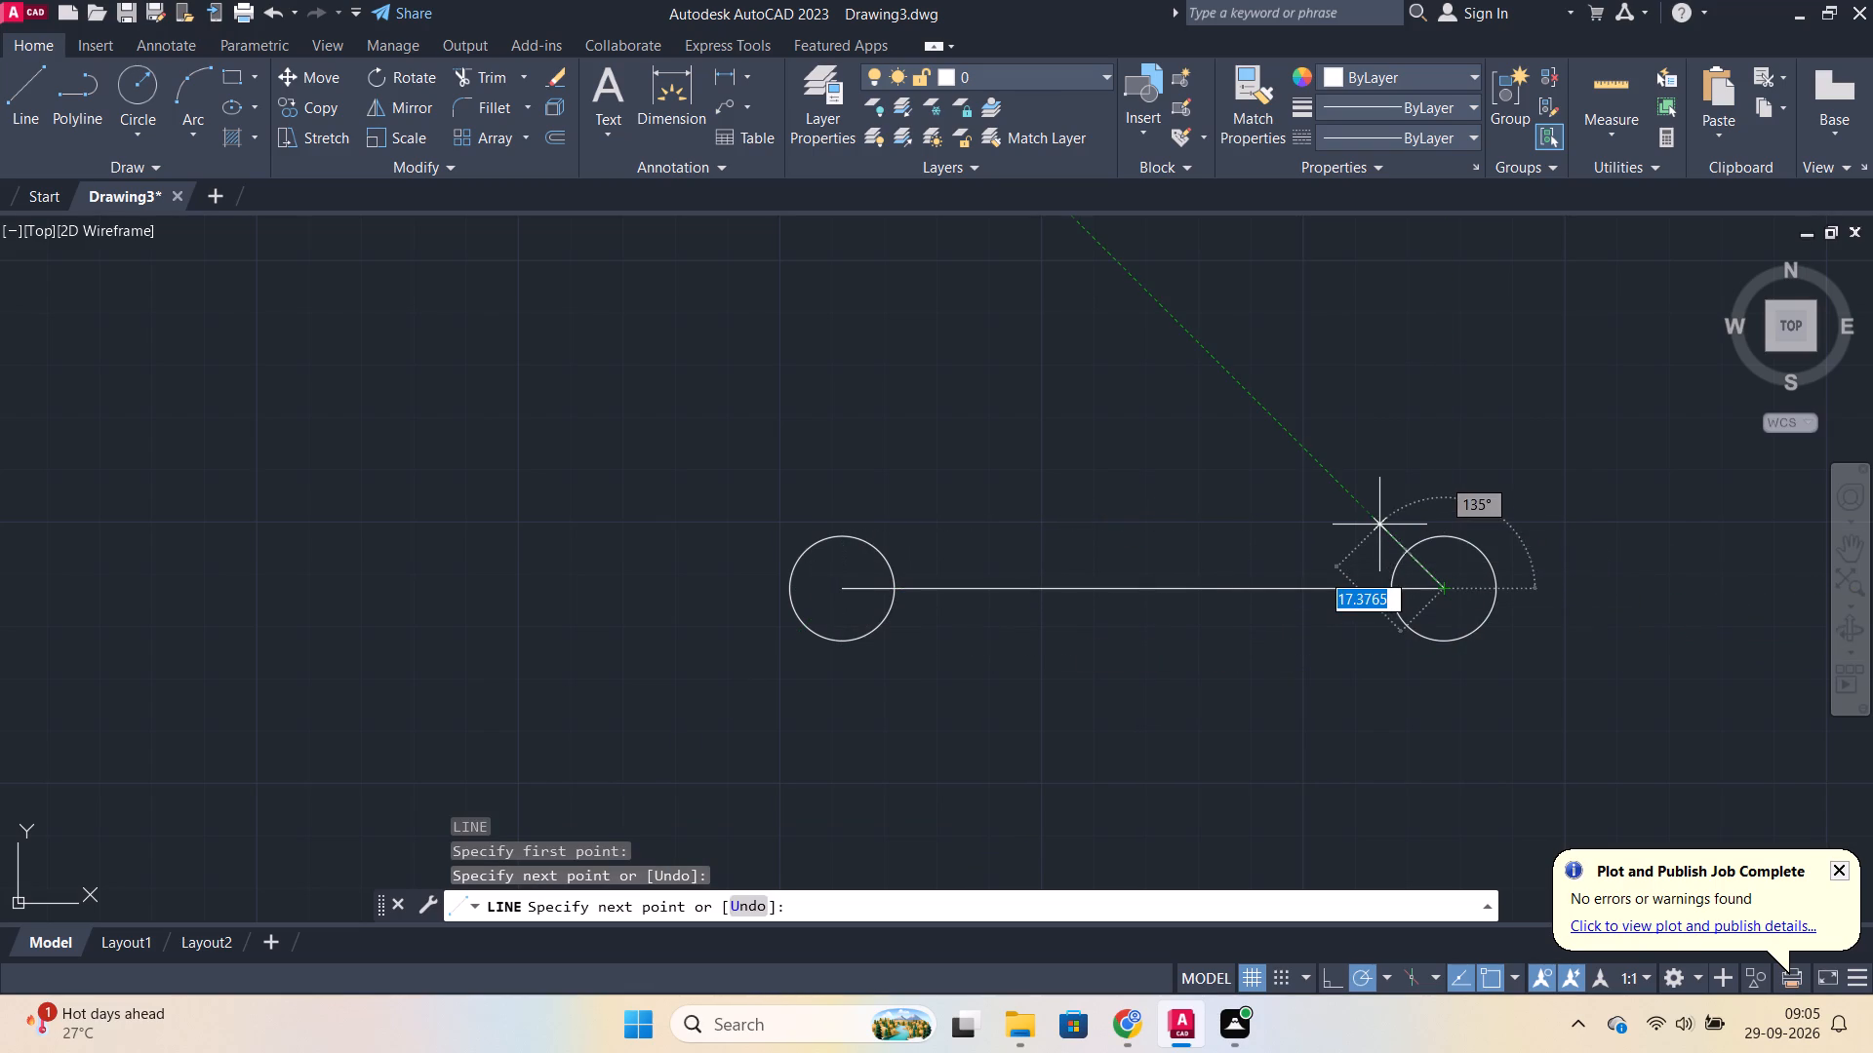
pyautogui.press('v')
pyautogui.press('Escape')
# Draw a circle with a diameter of 75 centered on the midpoint of the connecting line.
pyautogui.press('c')
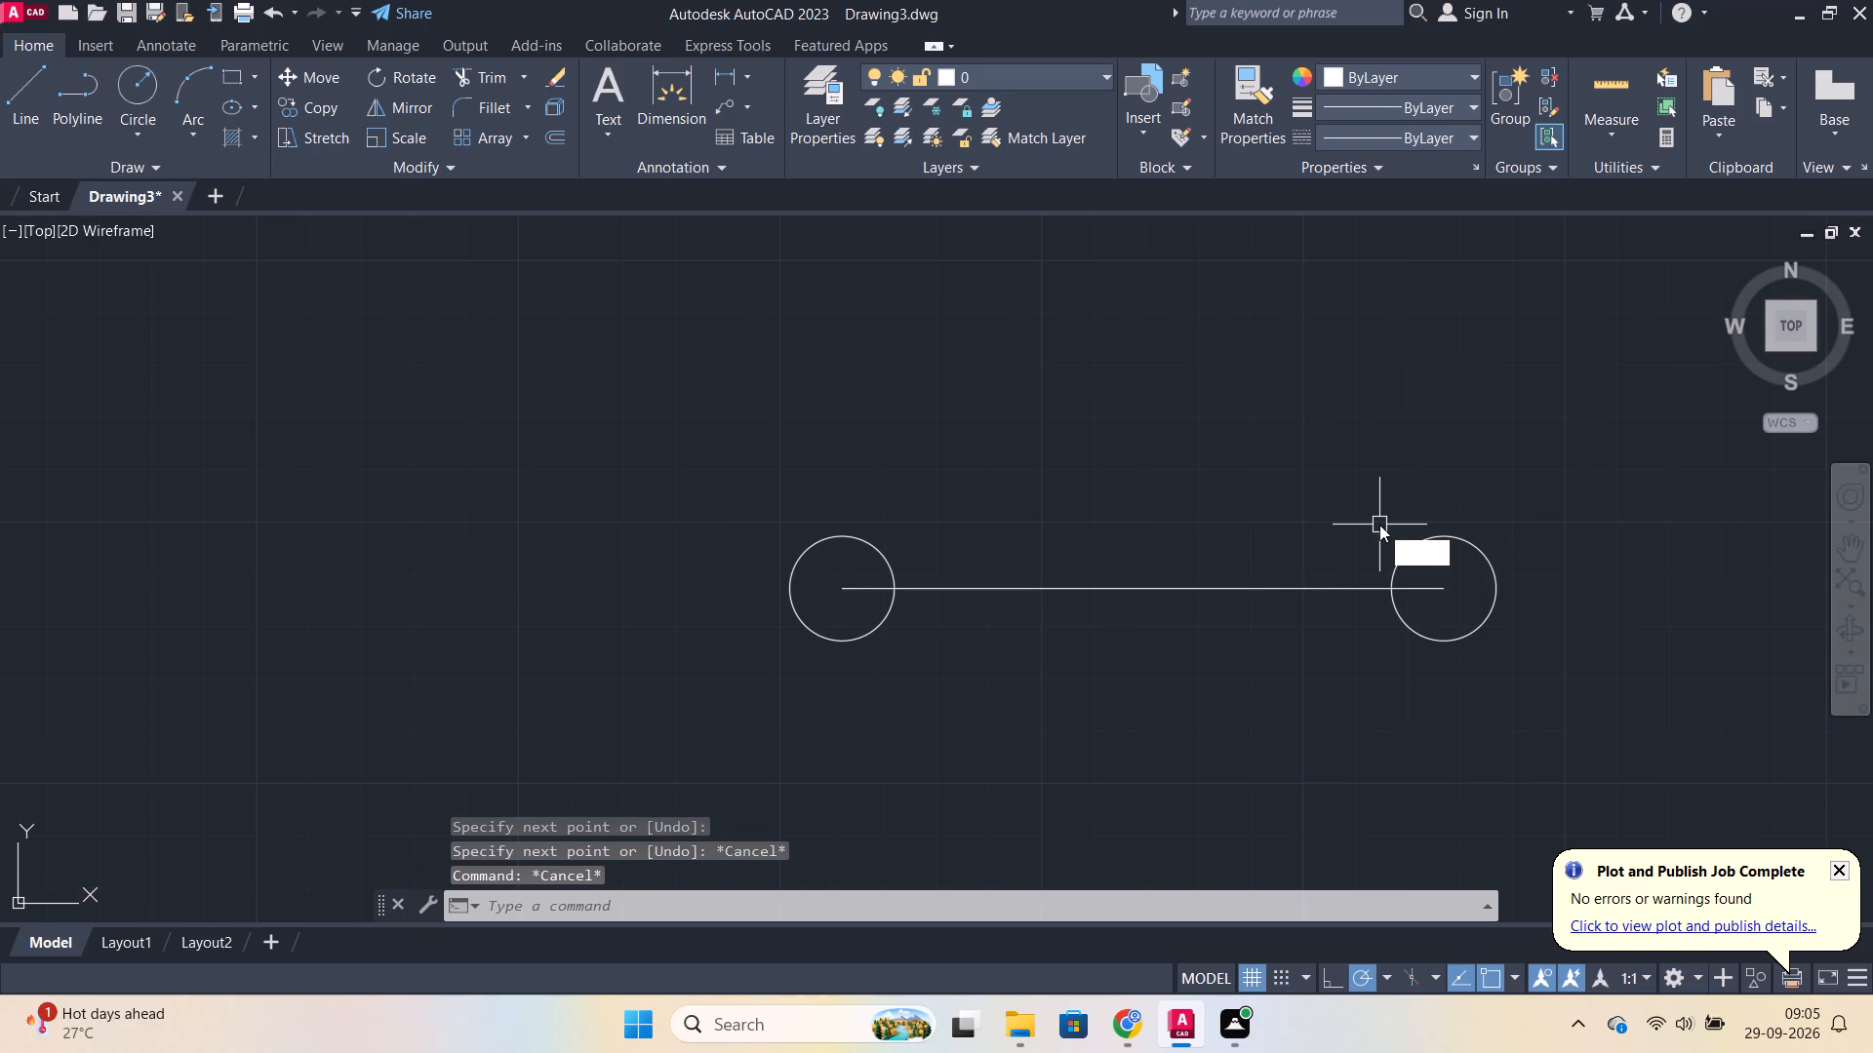
pyautogui.press('Return')
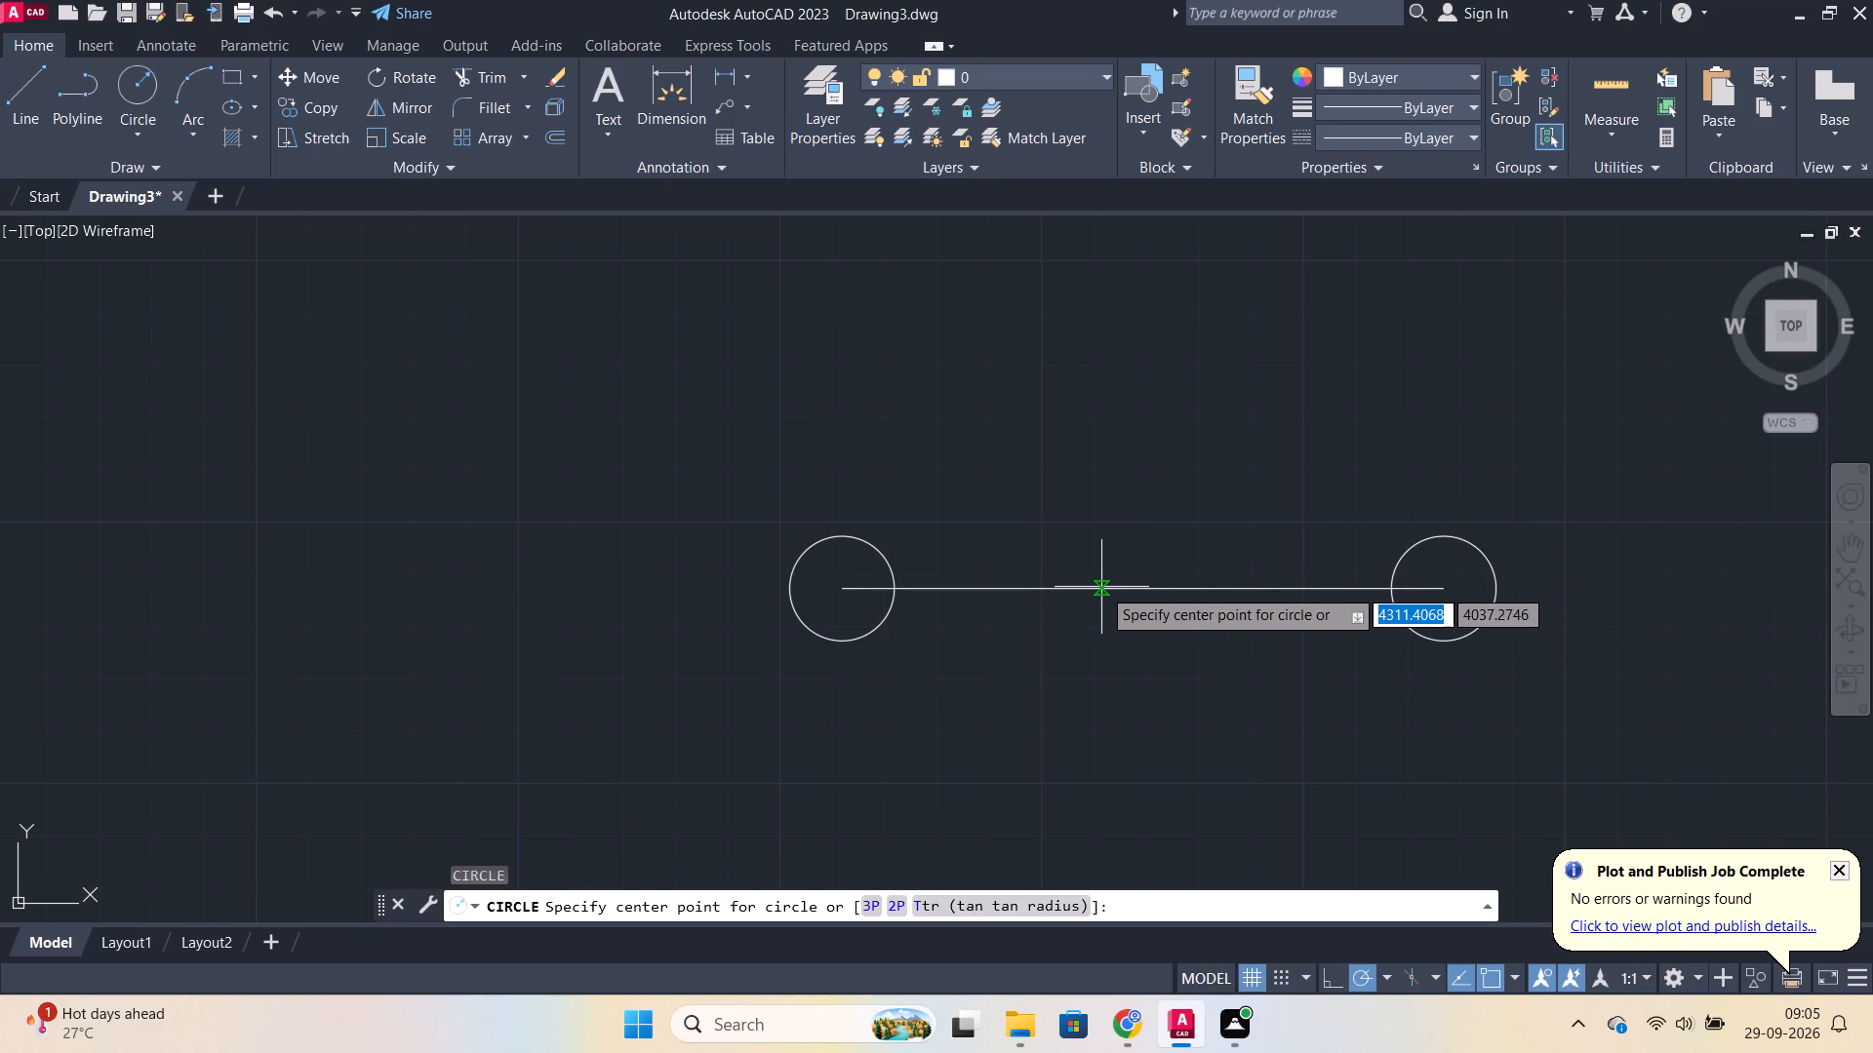
pyautogui.click(1142, 587)
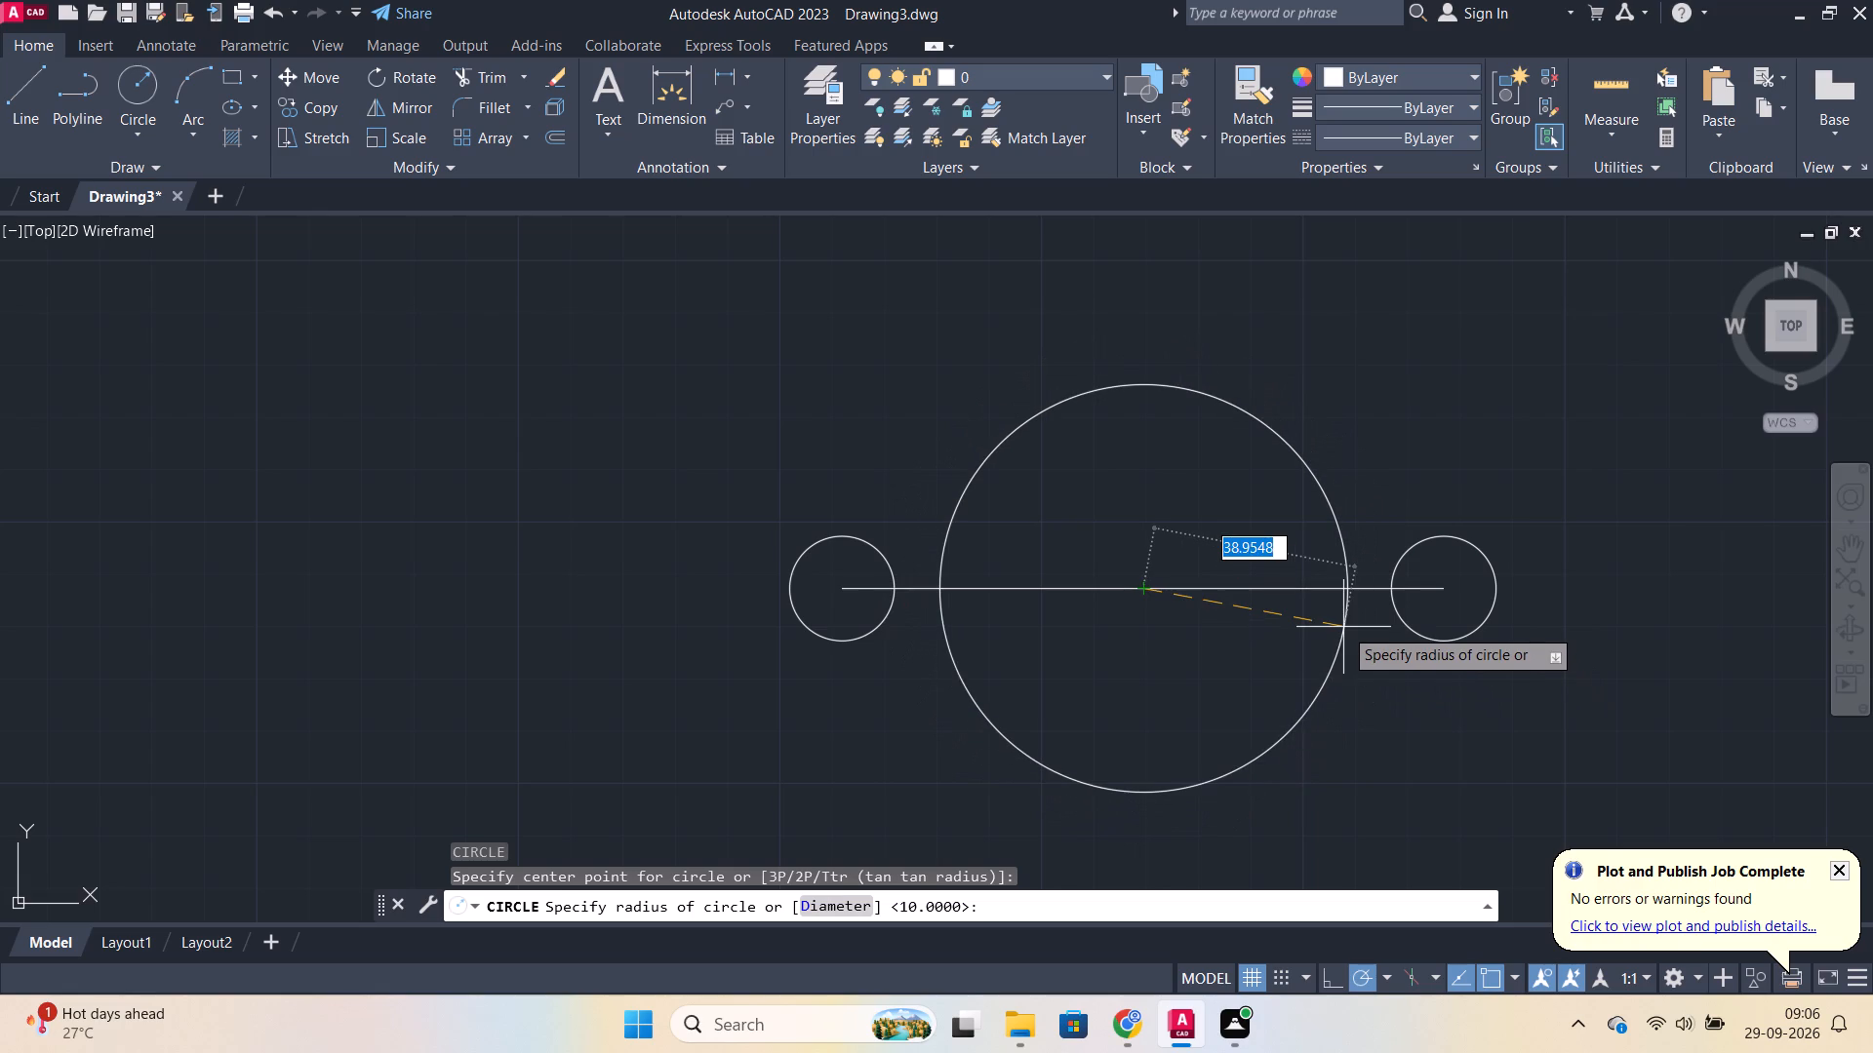
pyautogui.press('d')
pyautogui.press('Return')
pyautogui.write('75')
pyautogui.press('Return')
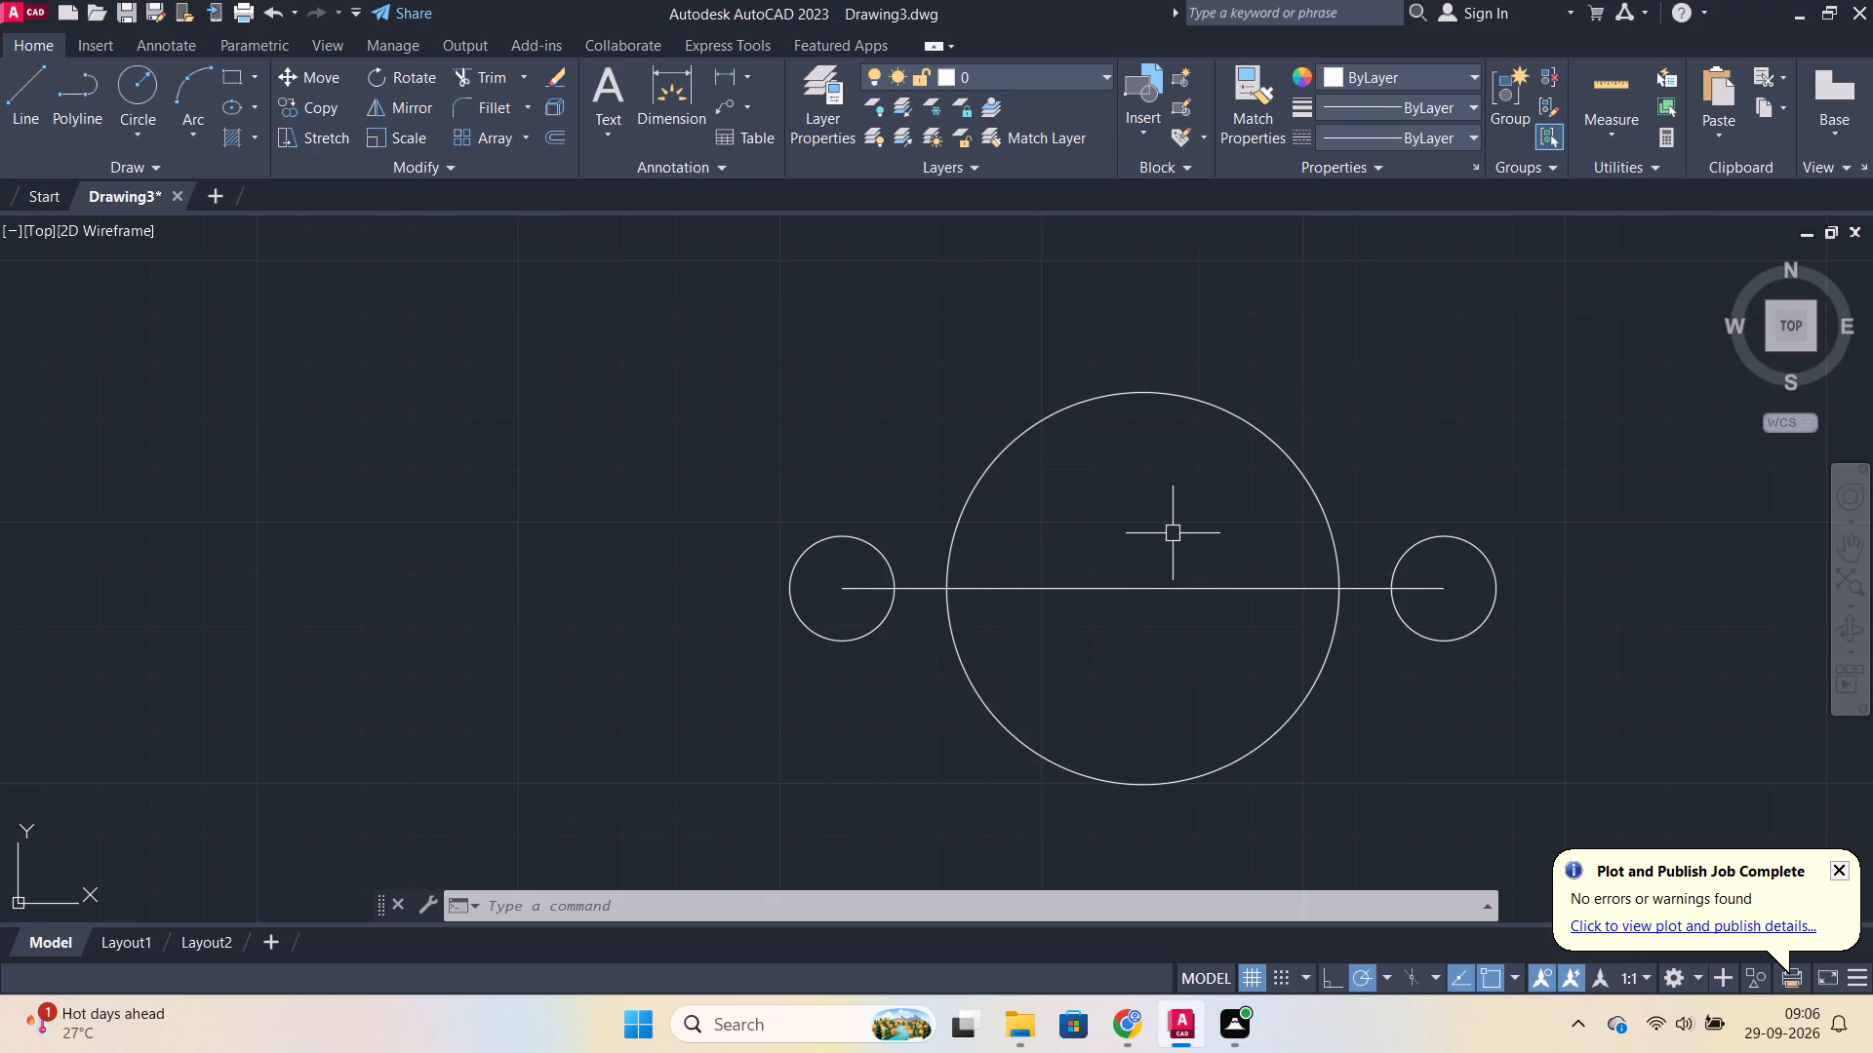
# Draw a line tangent to the upper side of the 75-diameter circle and the upper side of the left small circle.
pyautogui.scroll(-1, 1133, 555)
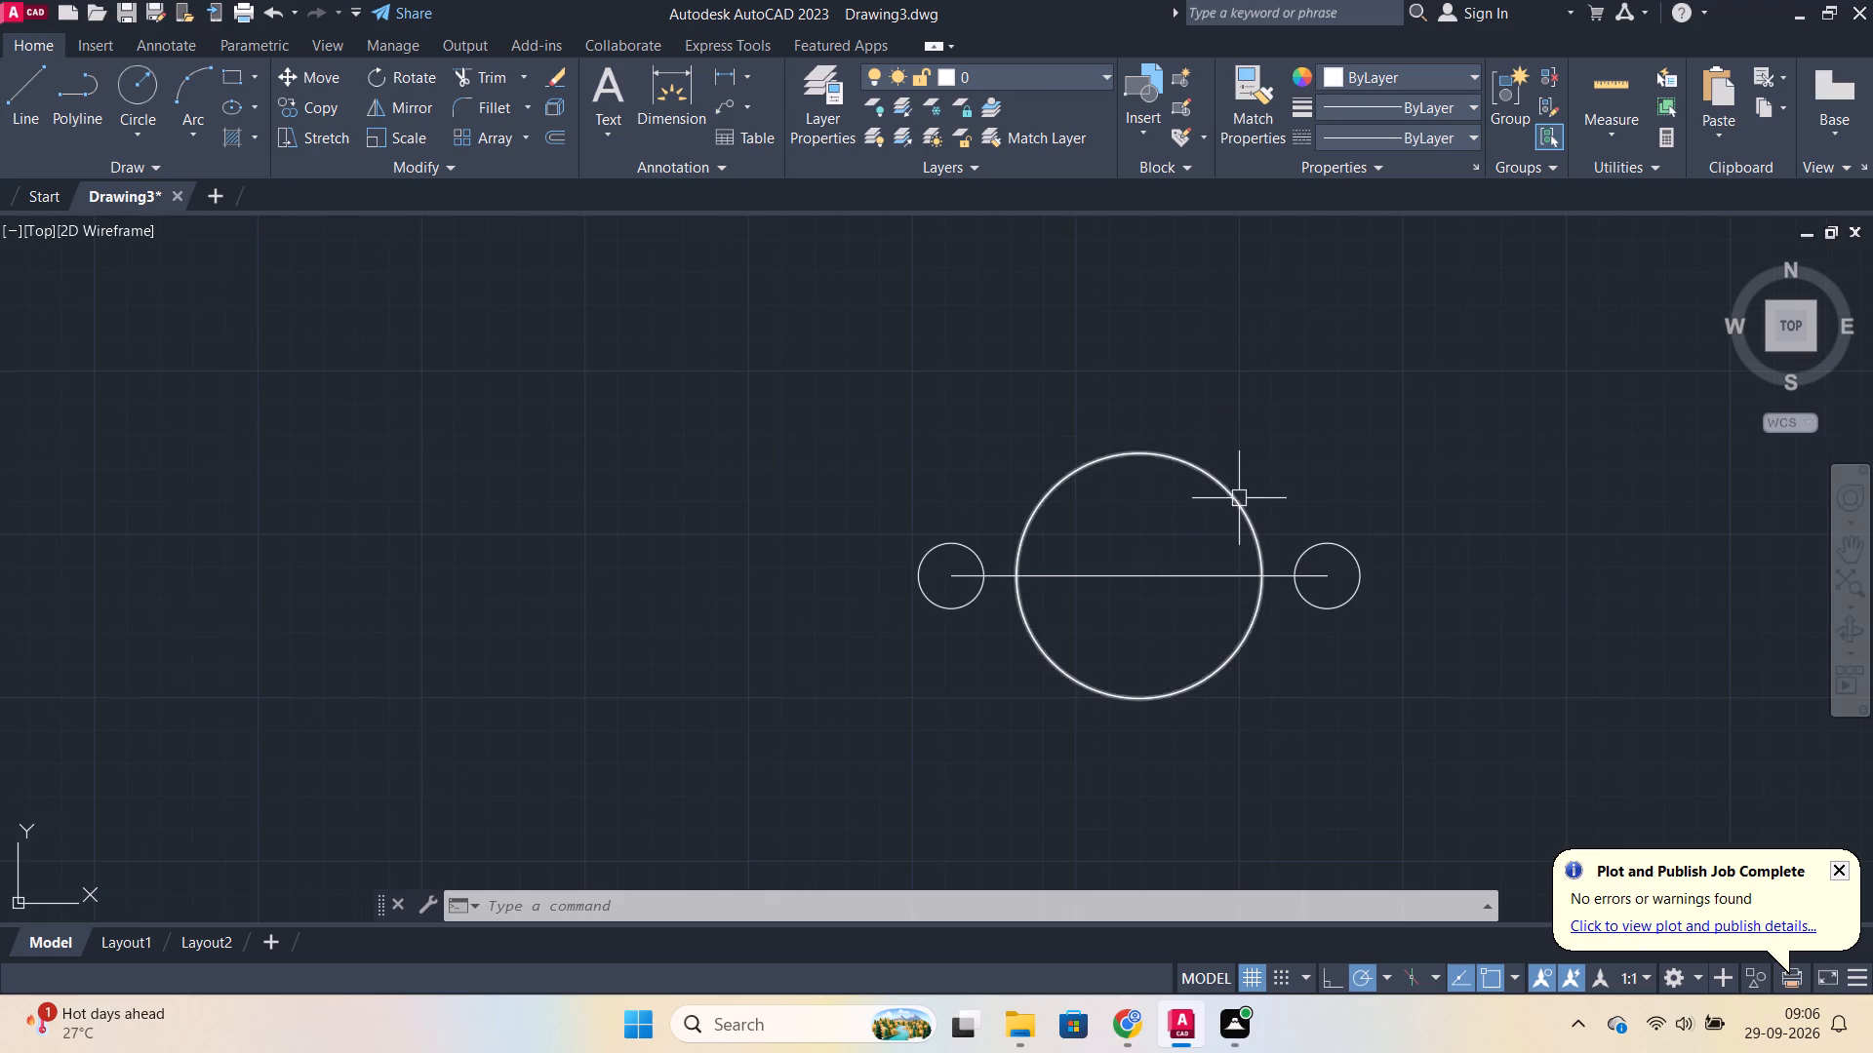
pyautogui.moveTo(1239, 496); pyautogui.dragTo(1018, 571, button='middle')
pyautogui.press('l')
pyautogui.press('Return')
pyautogui.write('tan')
pyautogui.press('Return')
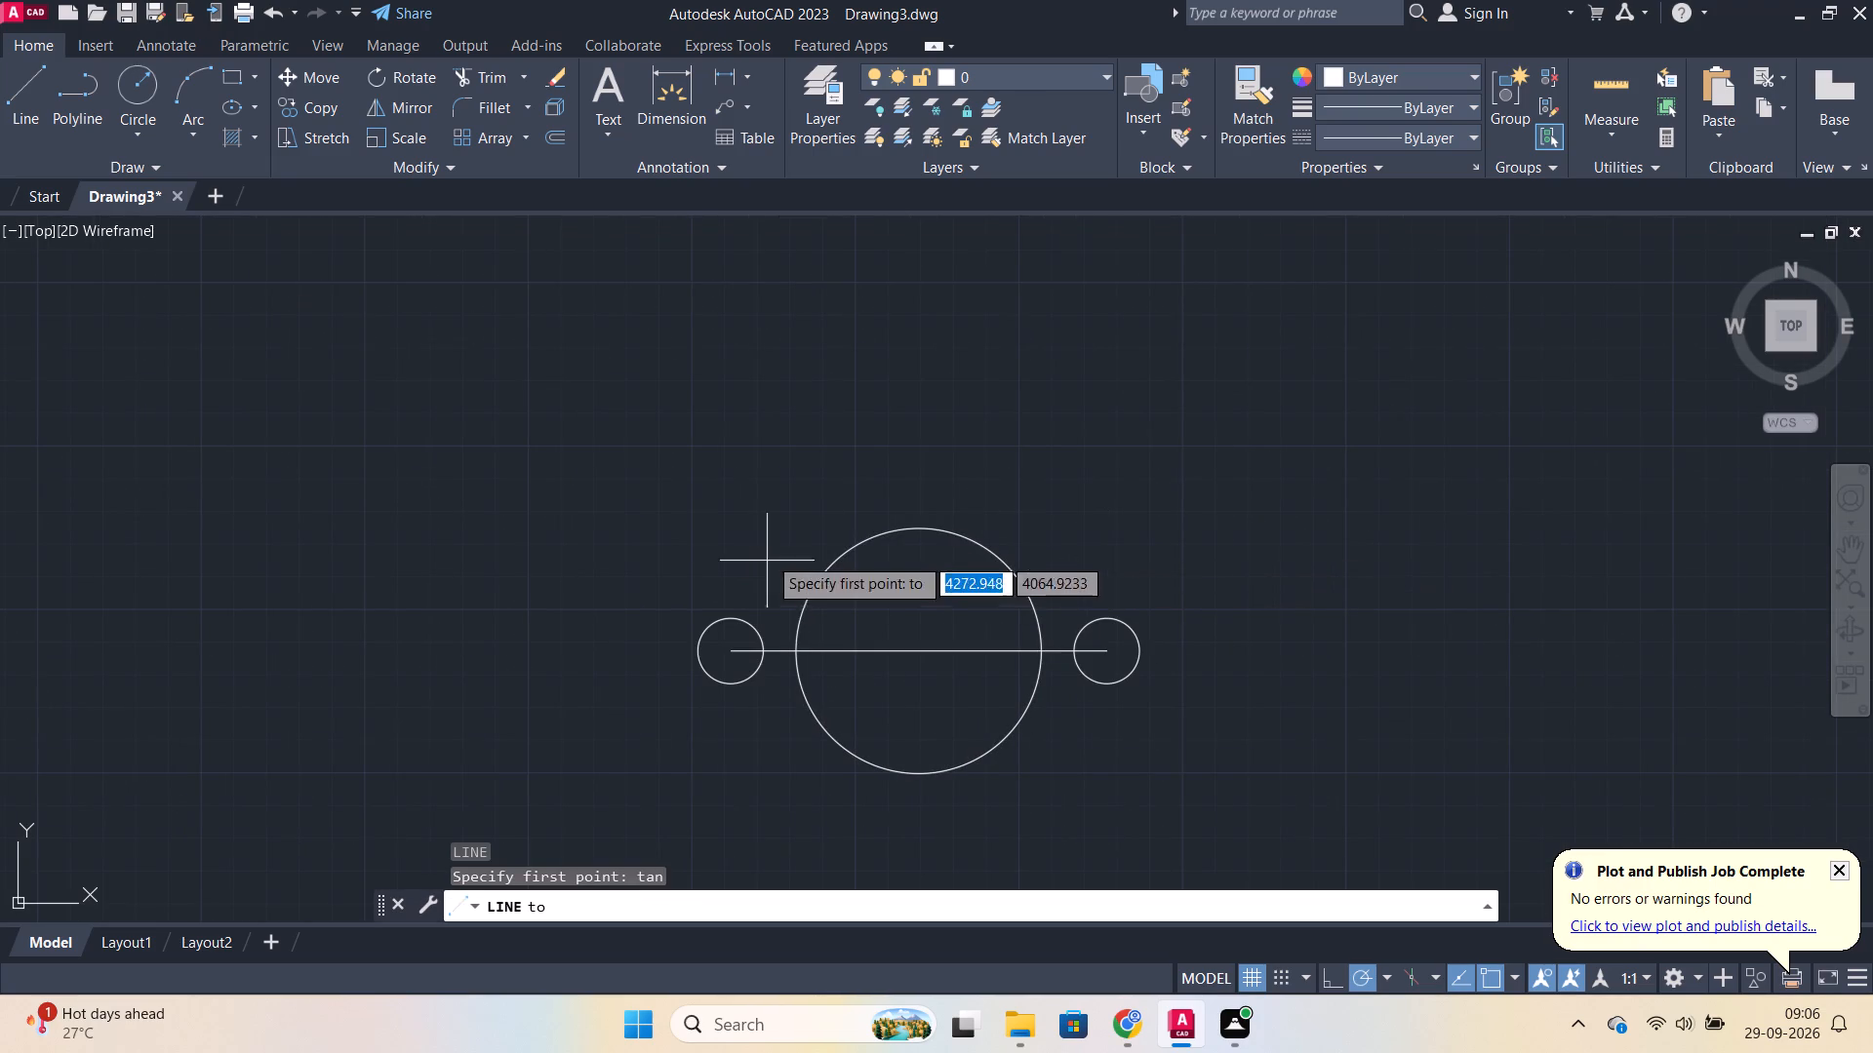
pyautogui.click(911, 533)
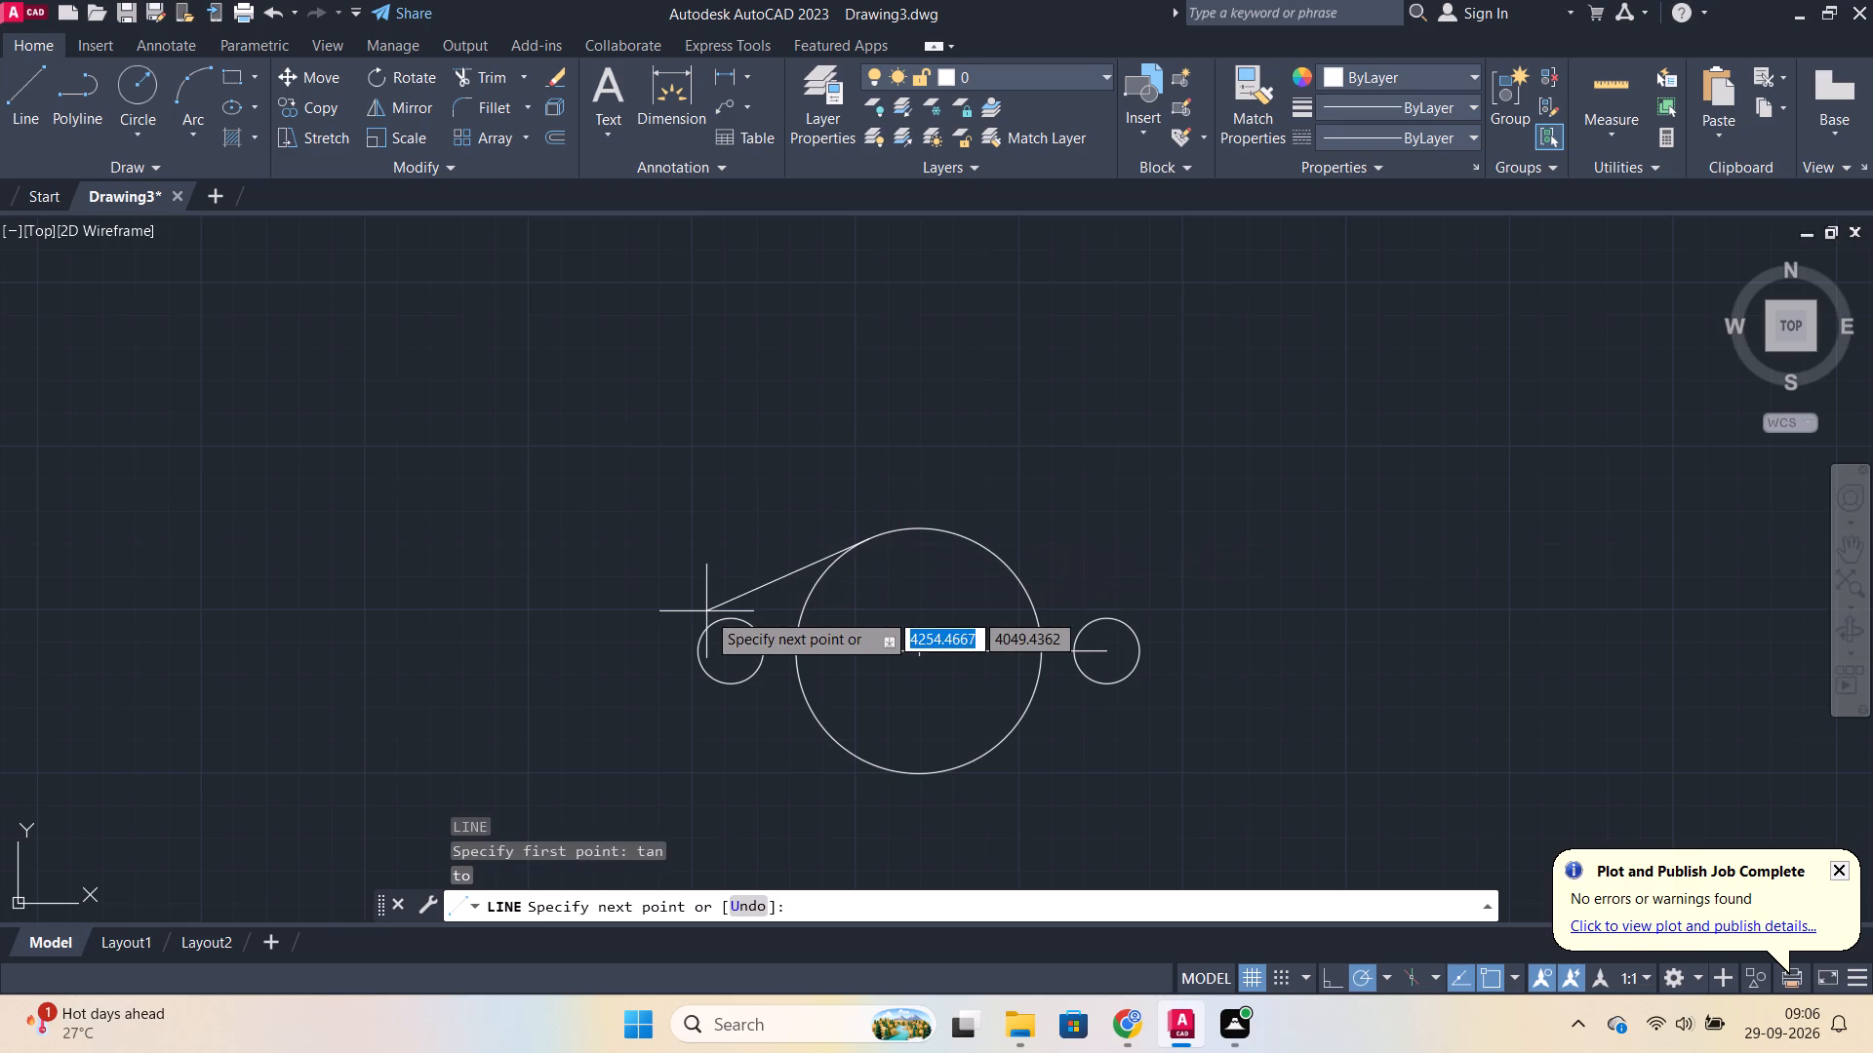
pyautogui.write('tan')
pyautogui.press('Return')
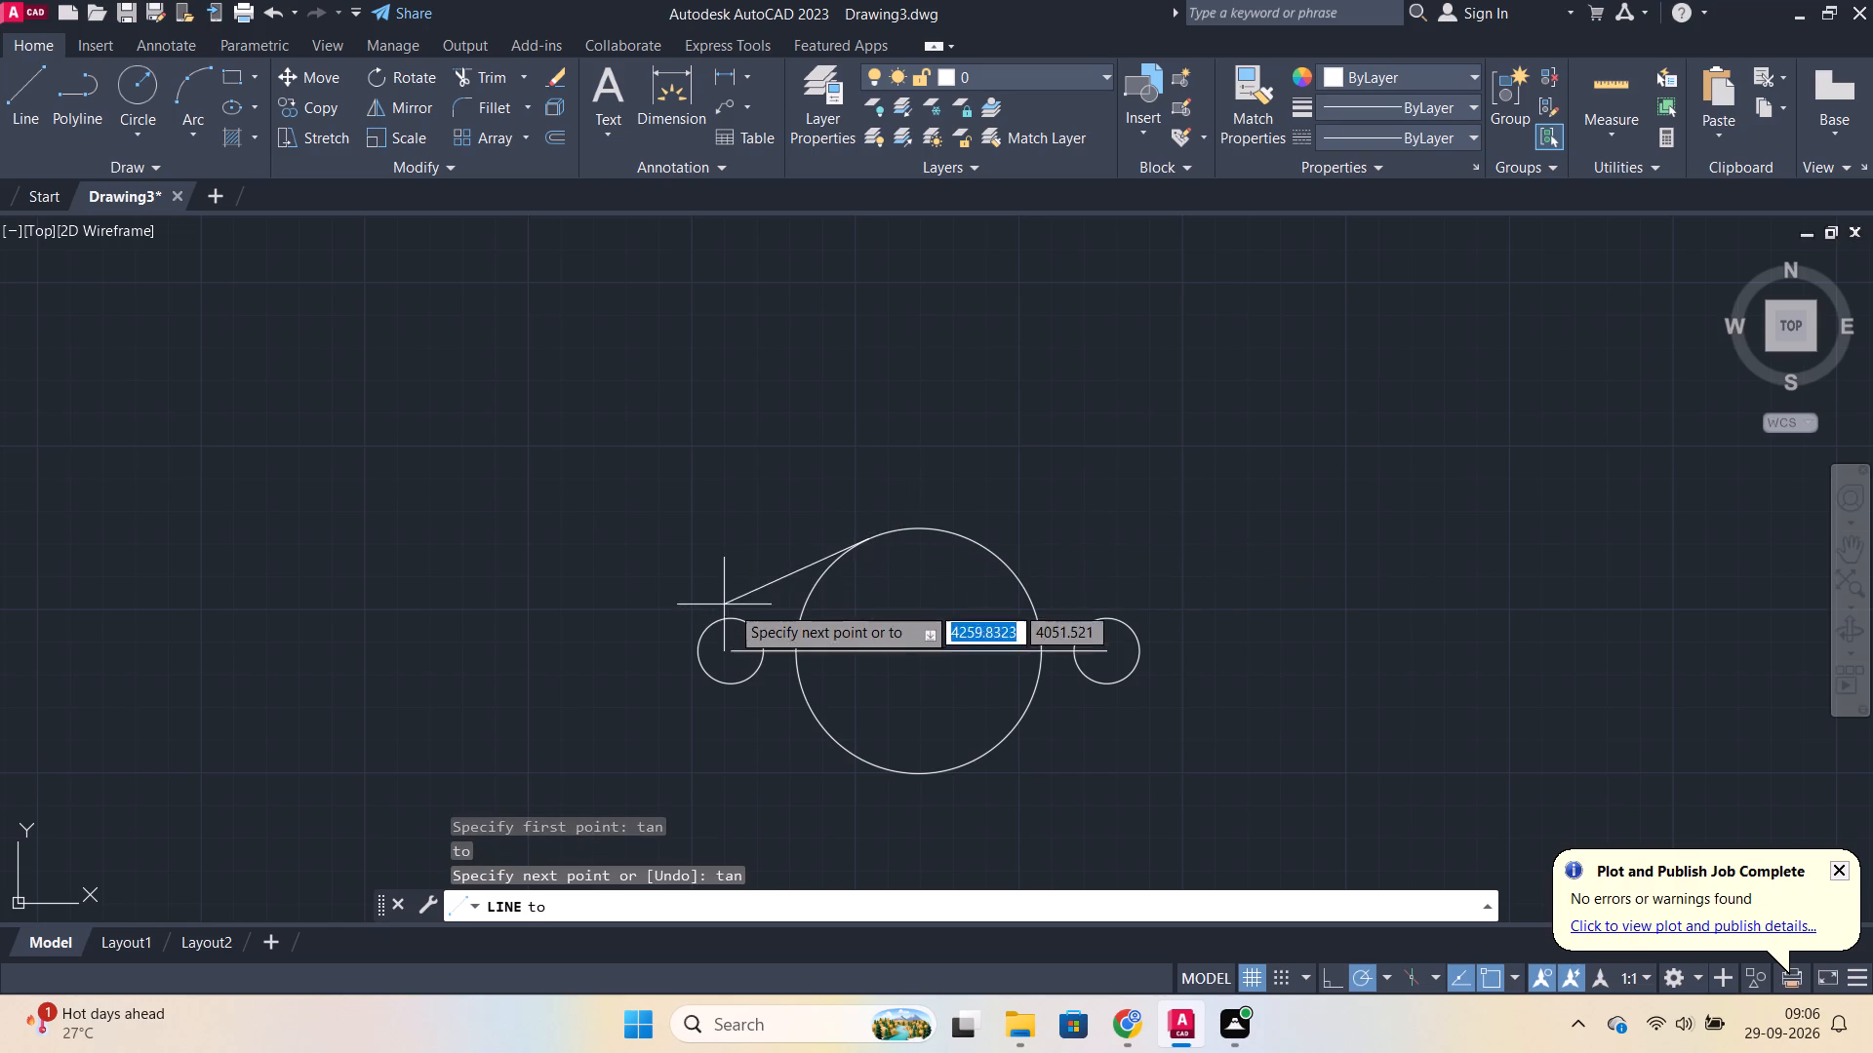
pyautogui.click(718, 623)
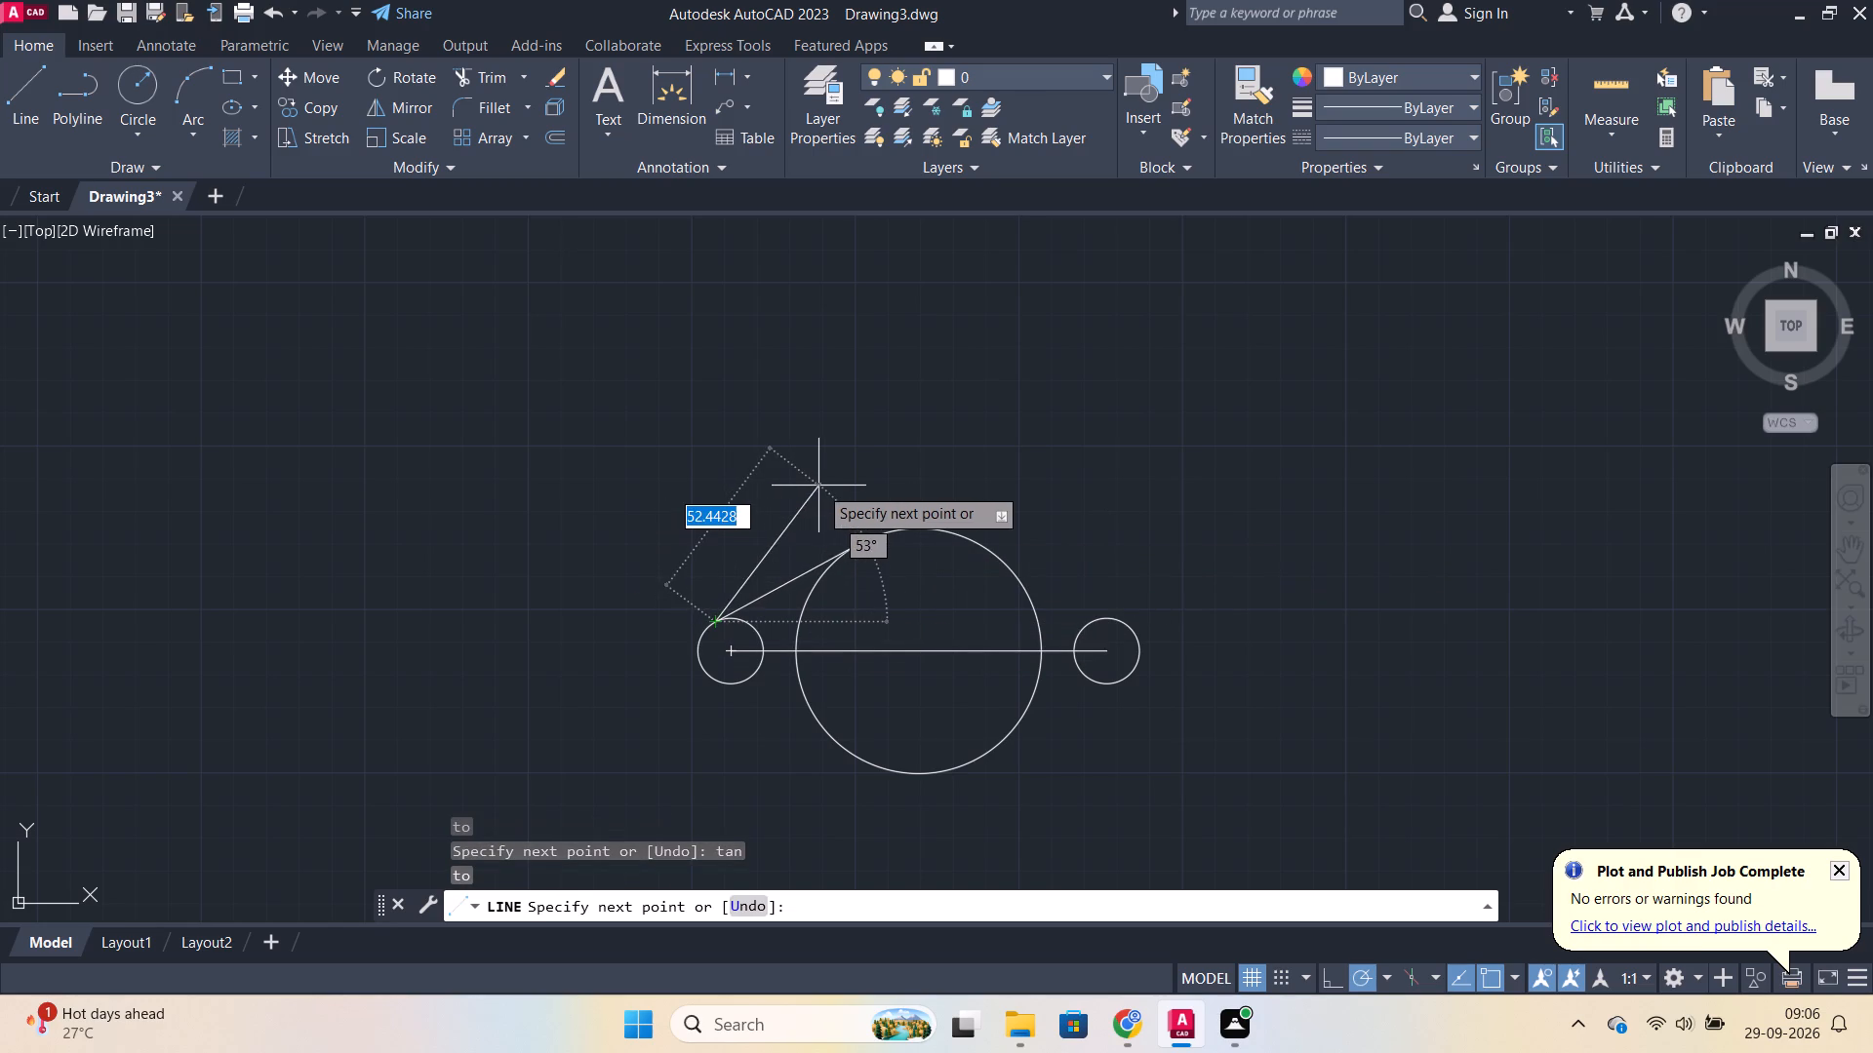
pyautogui.press('Escape')
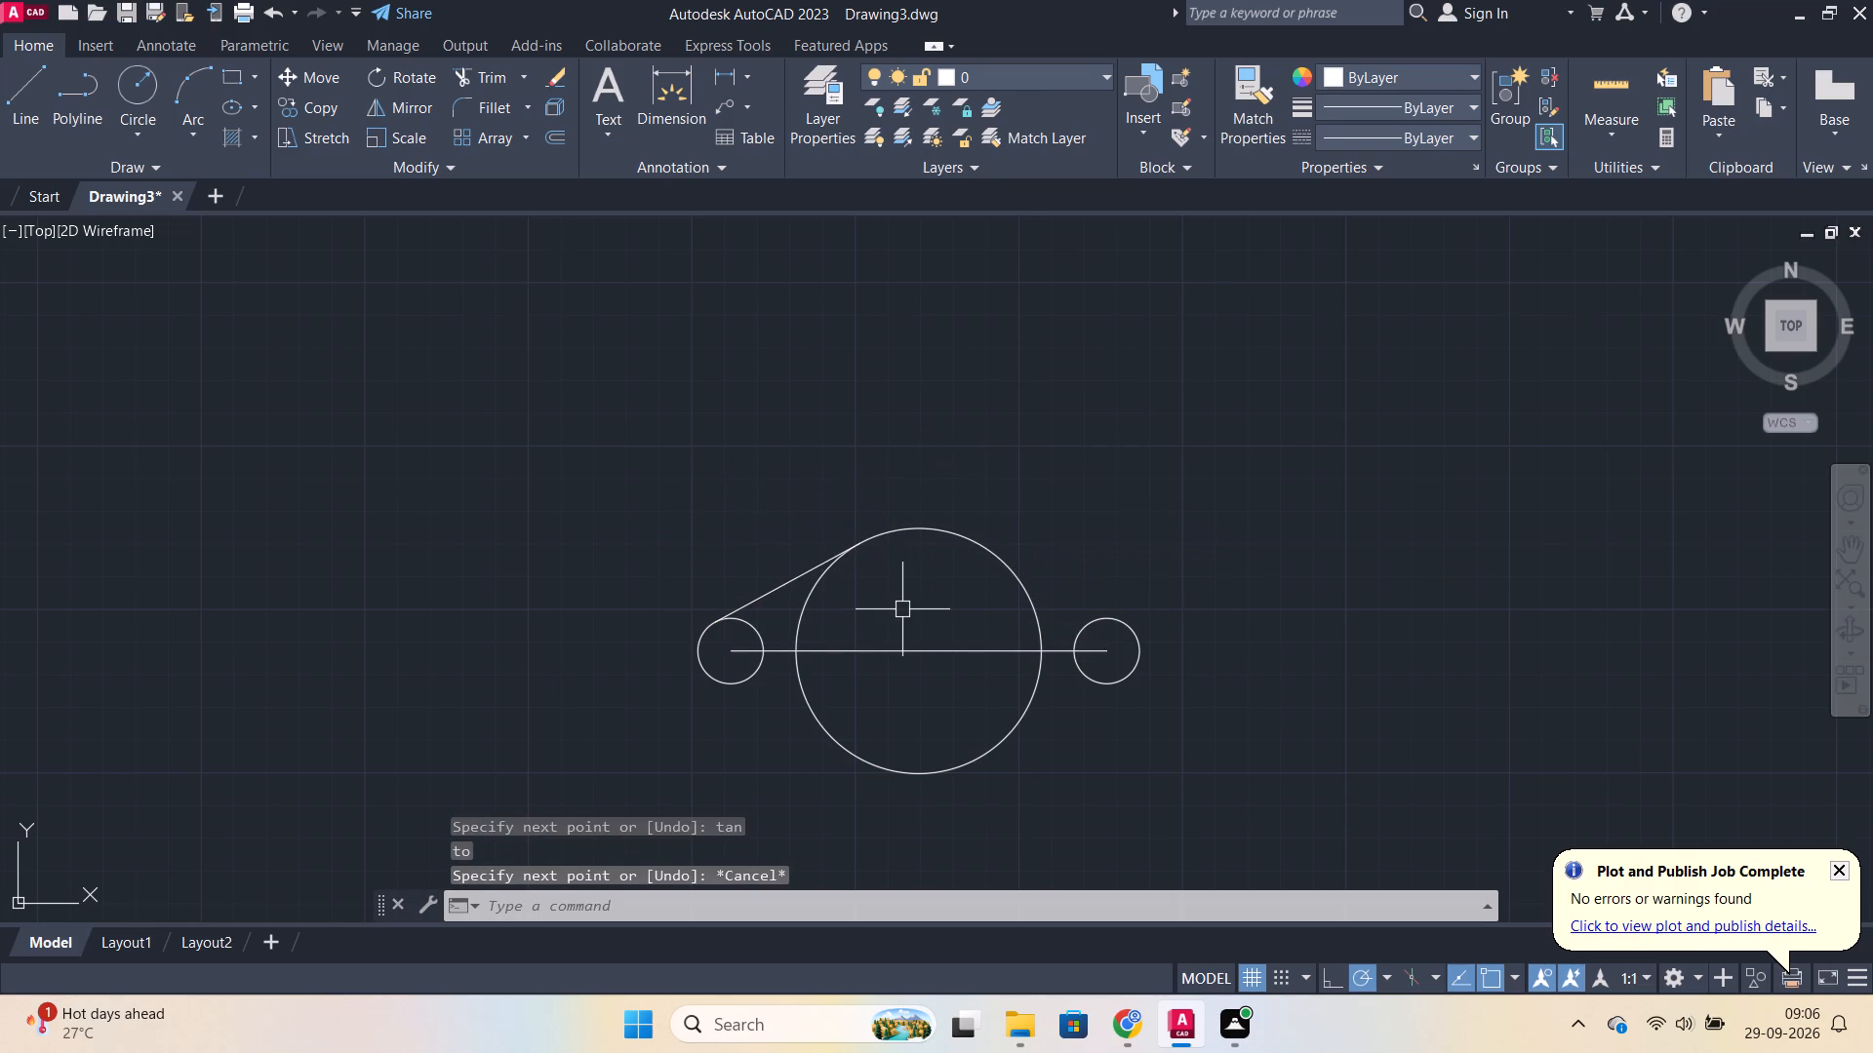
# Draw a line tangent to the underside of the 75-diameter circle and the underside of the left small circle.
pyautogui.press('l')
pyautogui.press('Return')
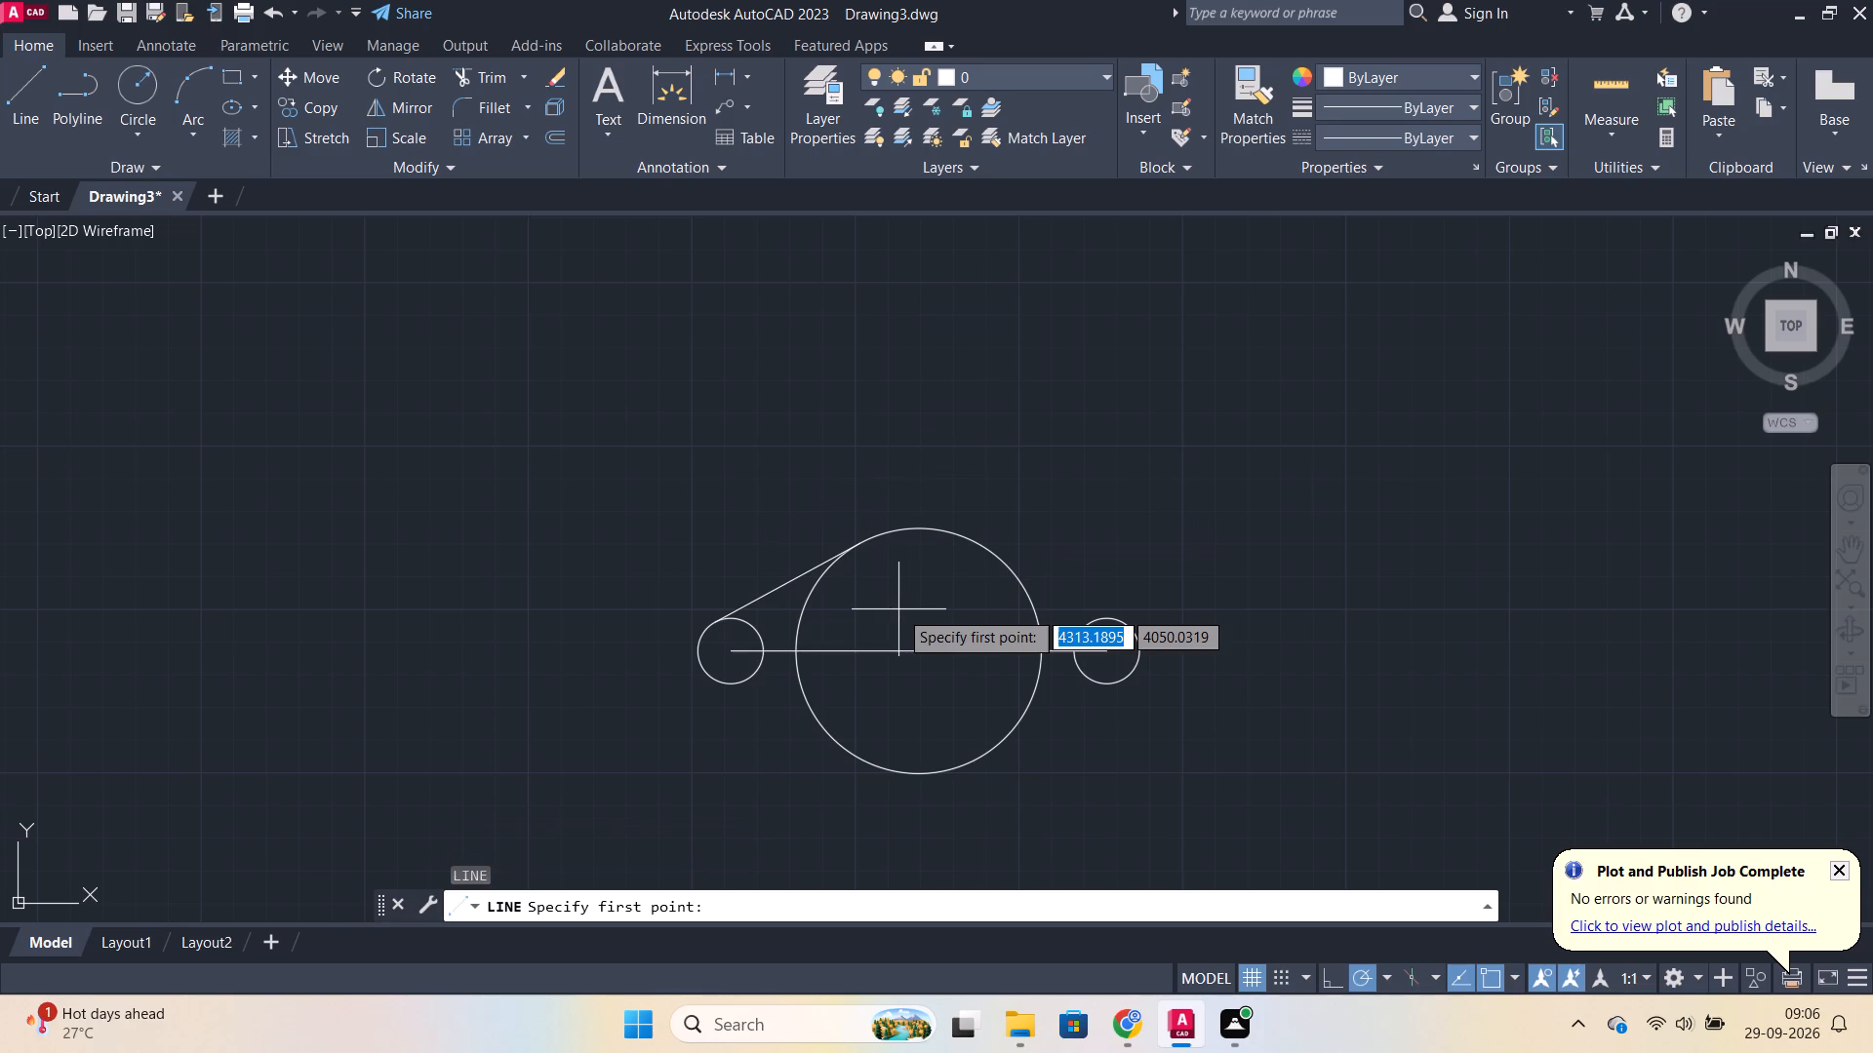
pyautogui.write('tan')
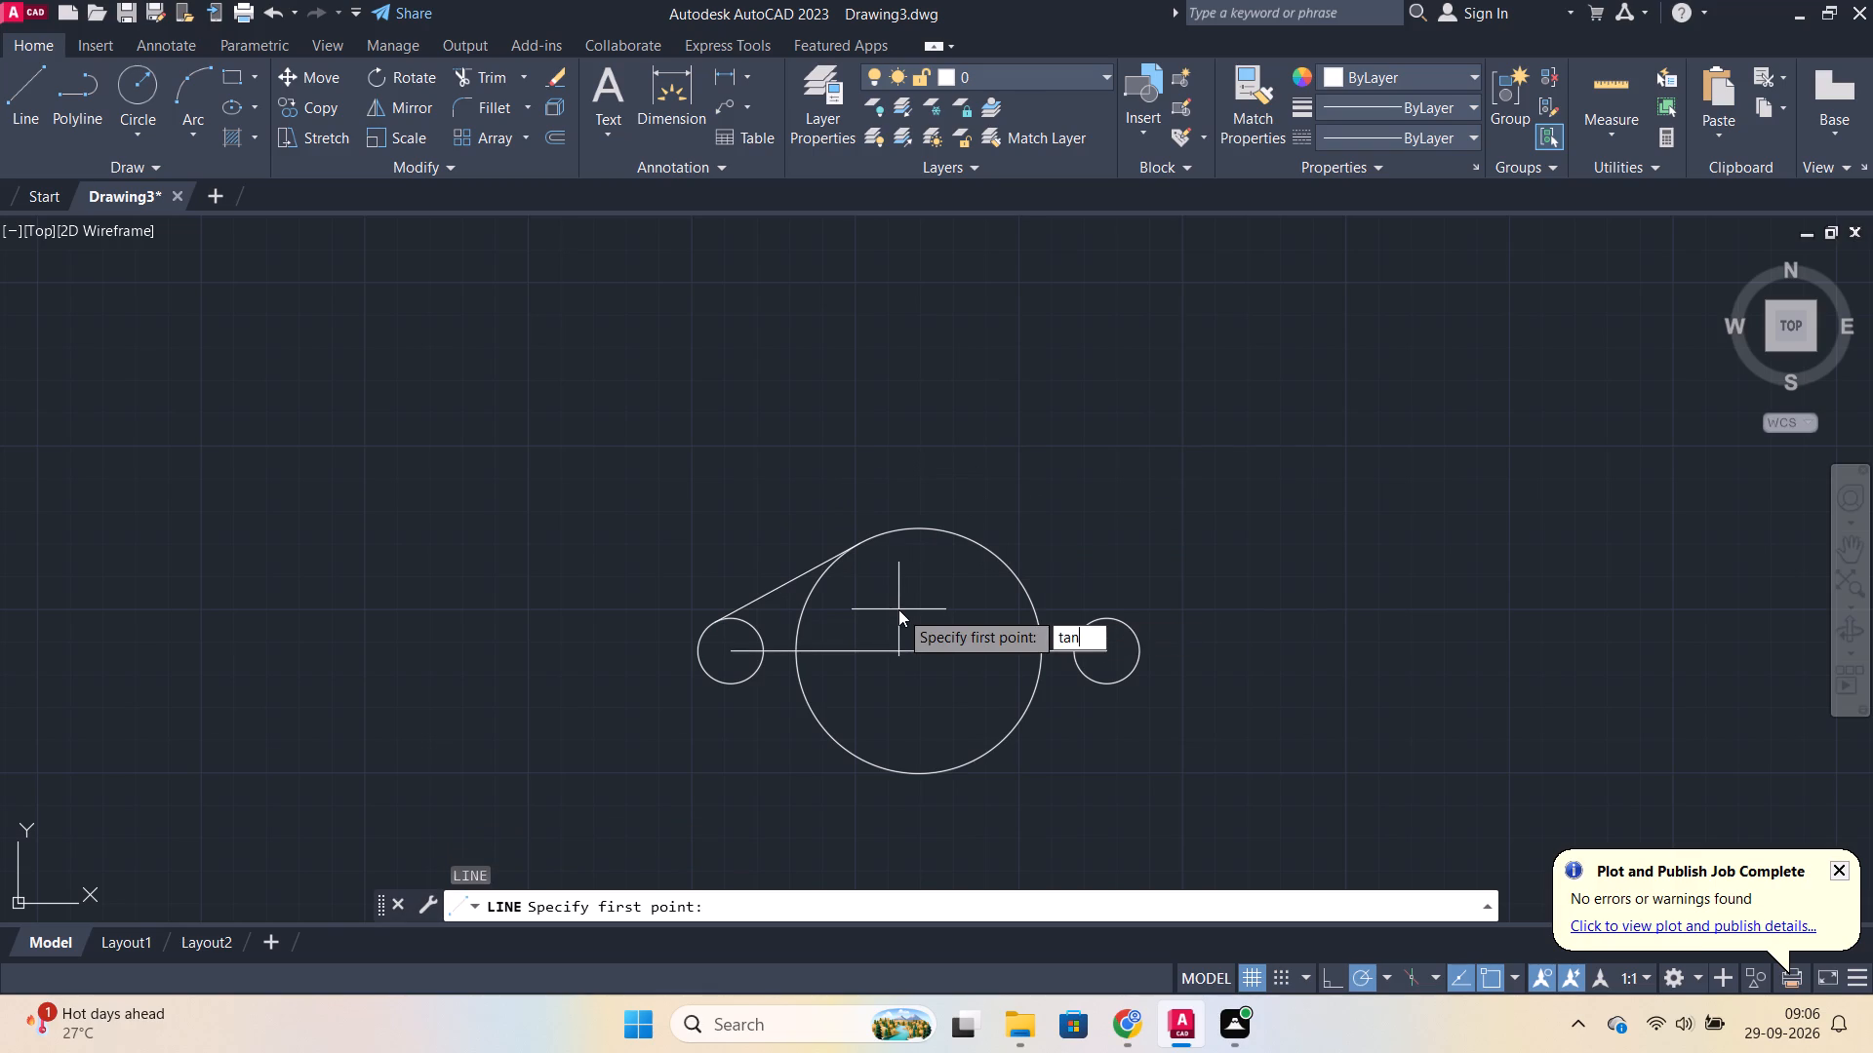
pyautogui.press('Return')
pyautogui.click(900, 775)
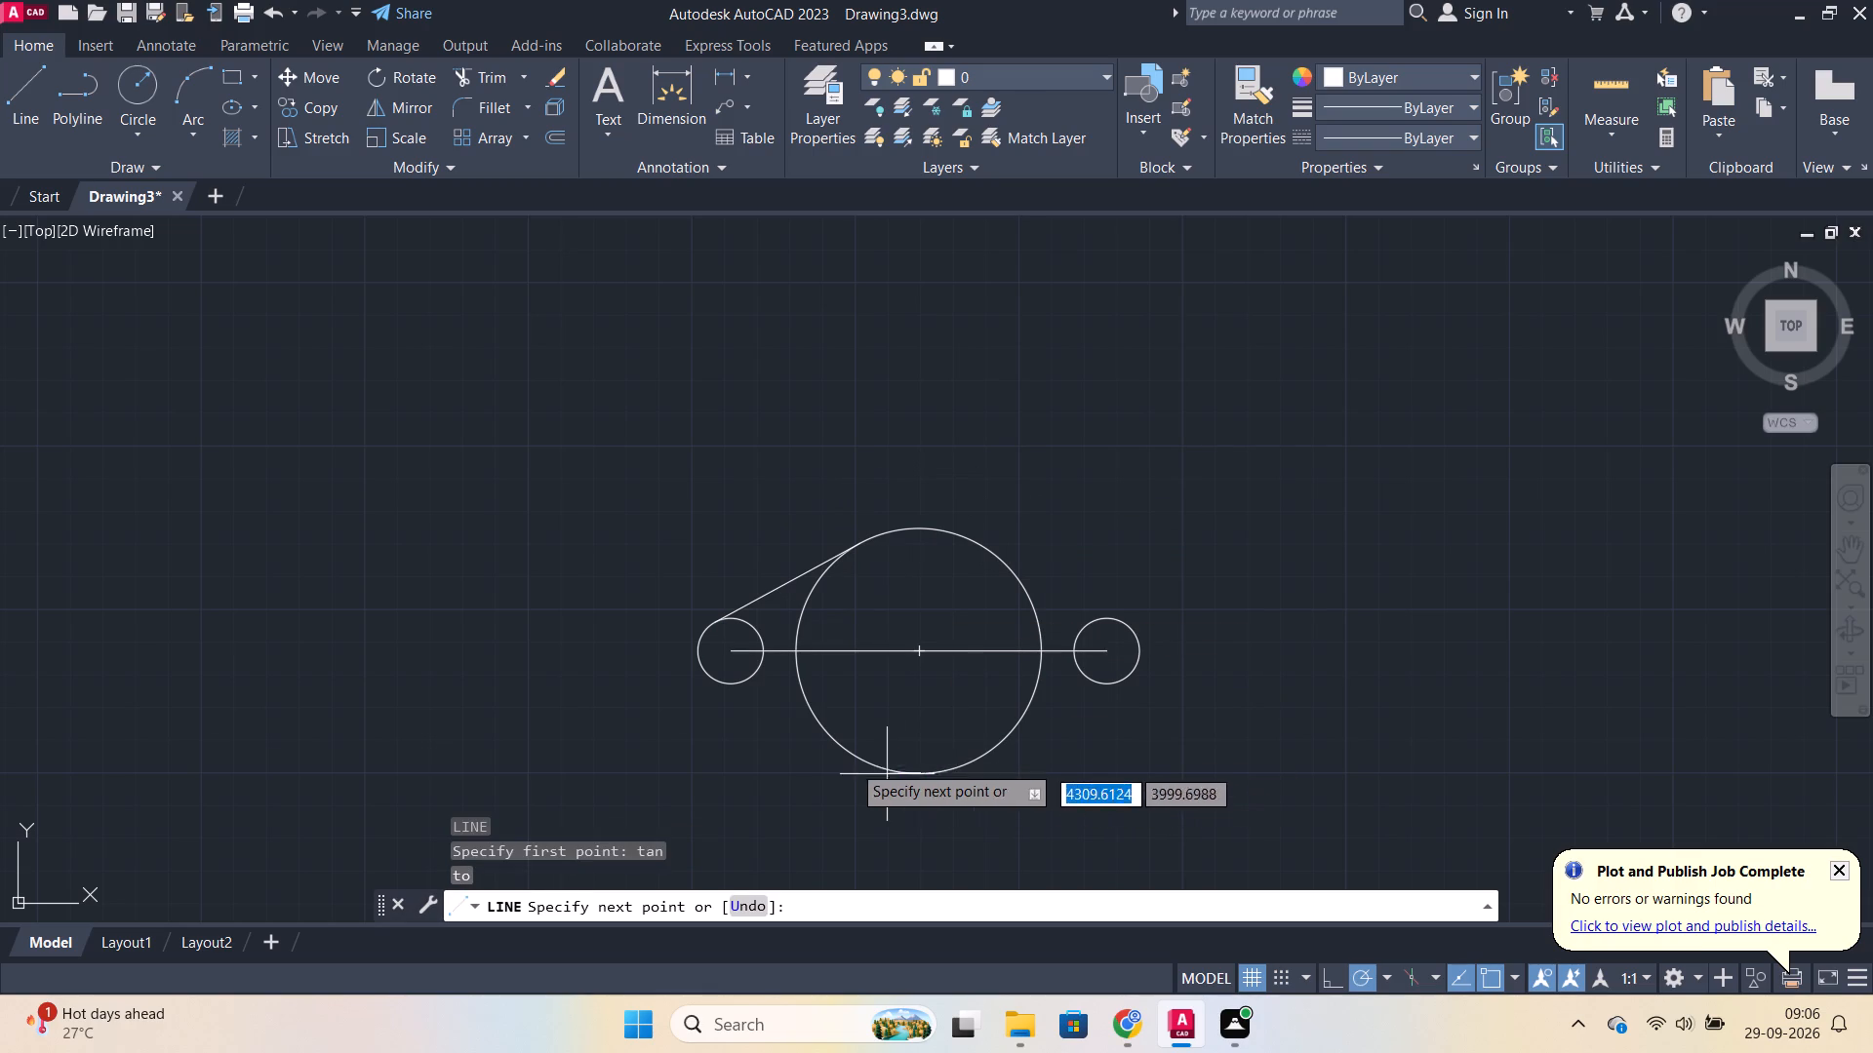
pyautogui.click(711, 682)
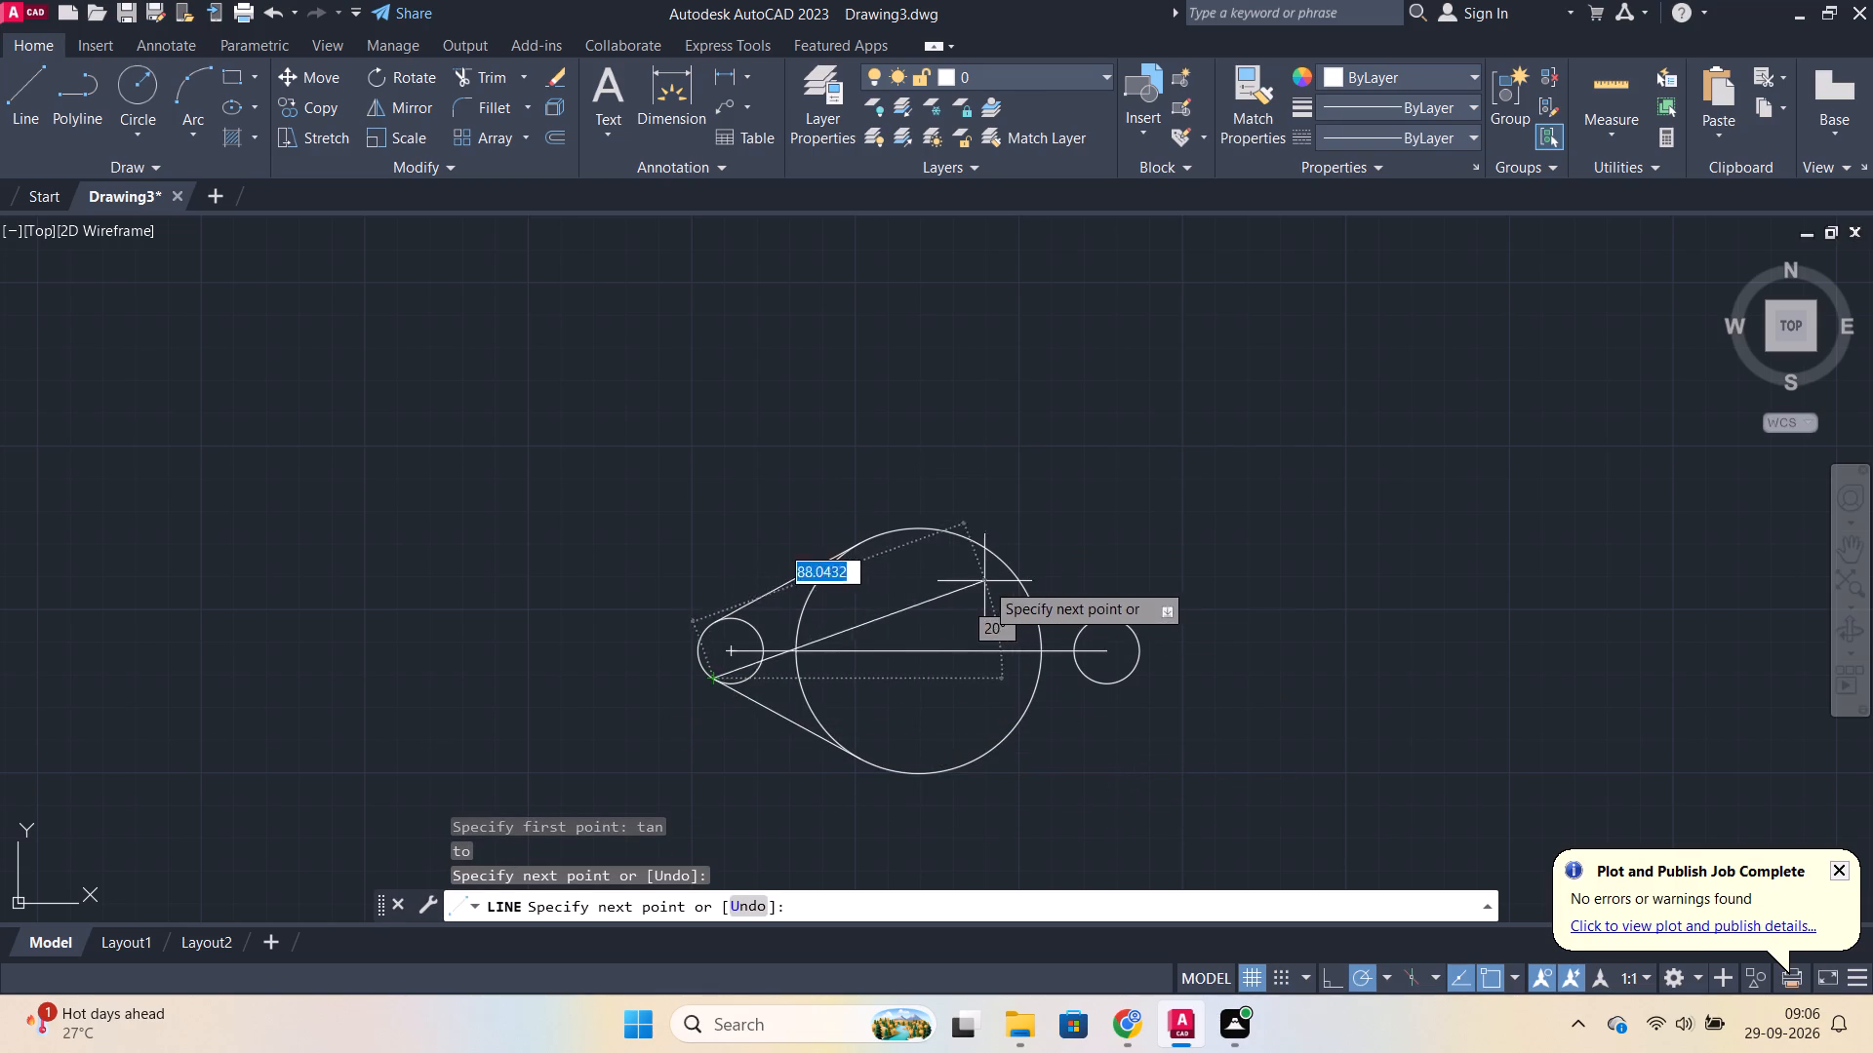
pyautogui.press('Escape')
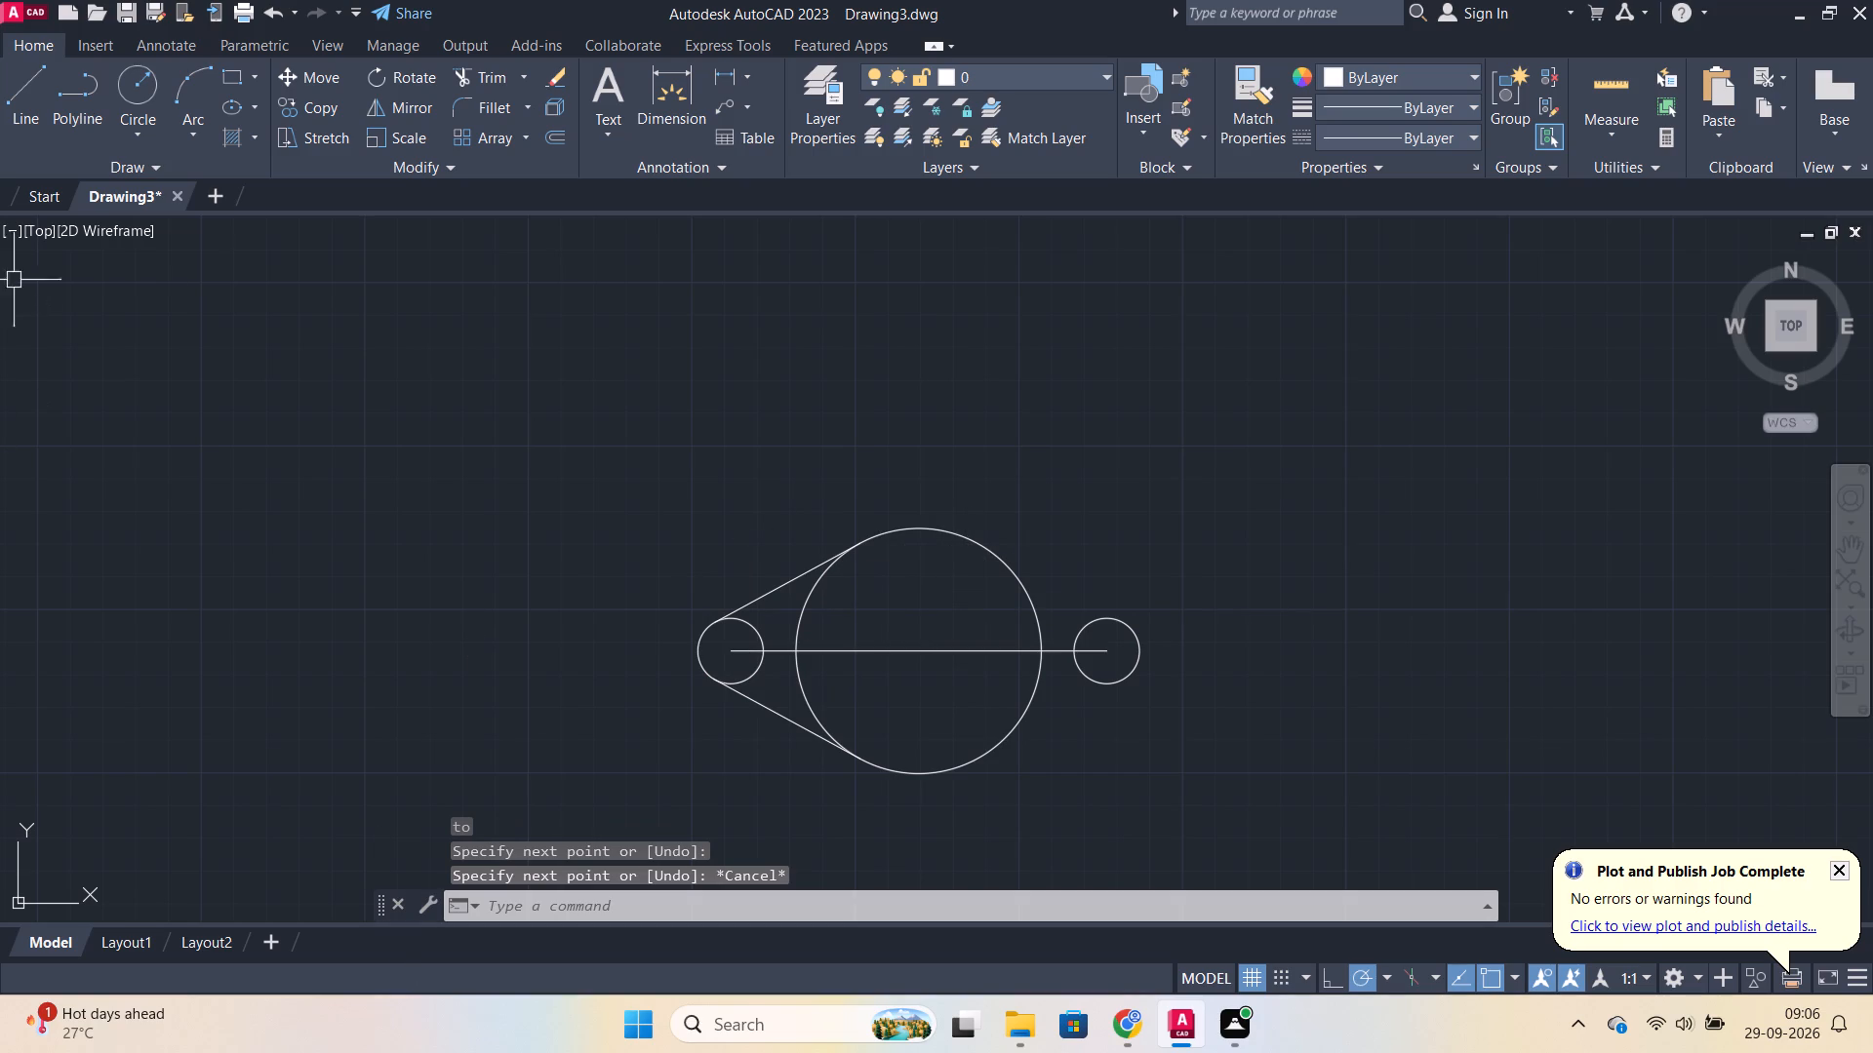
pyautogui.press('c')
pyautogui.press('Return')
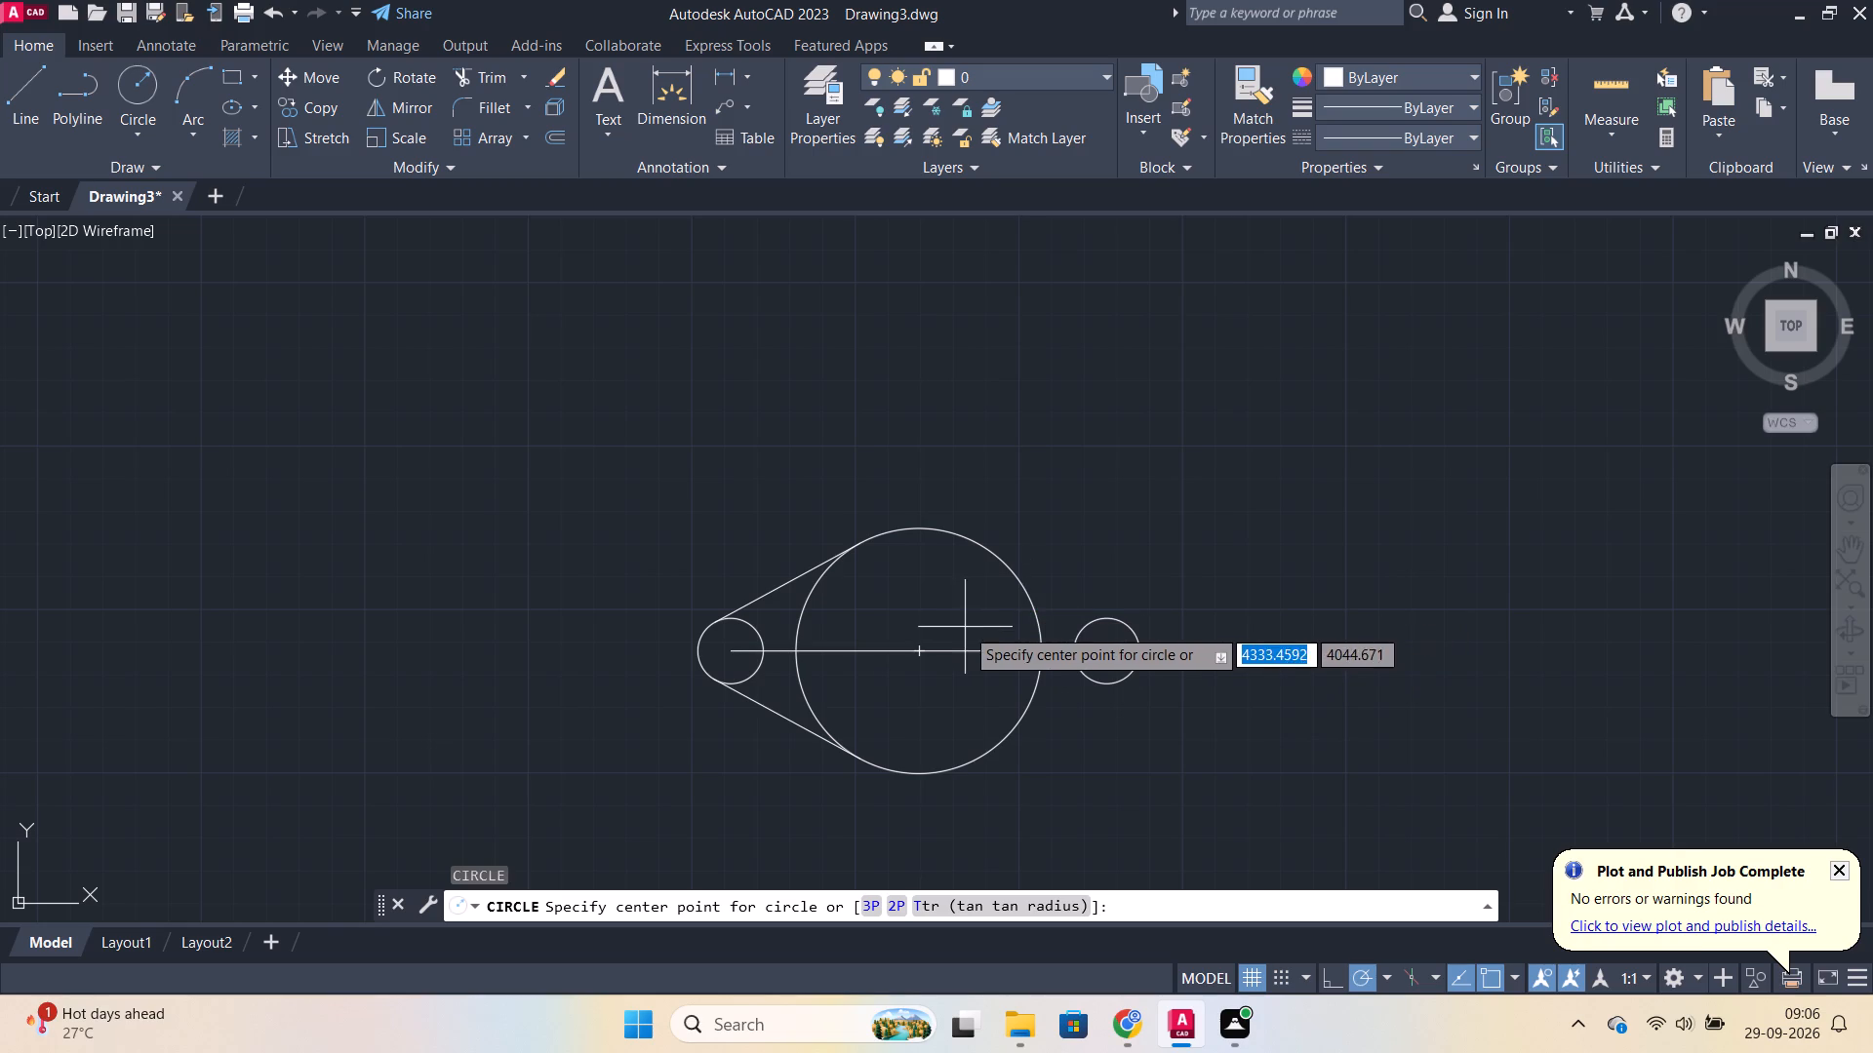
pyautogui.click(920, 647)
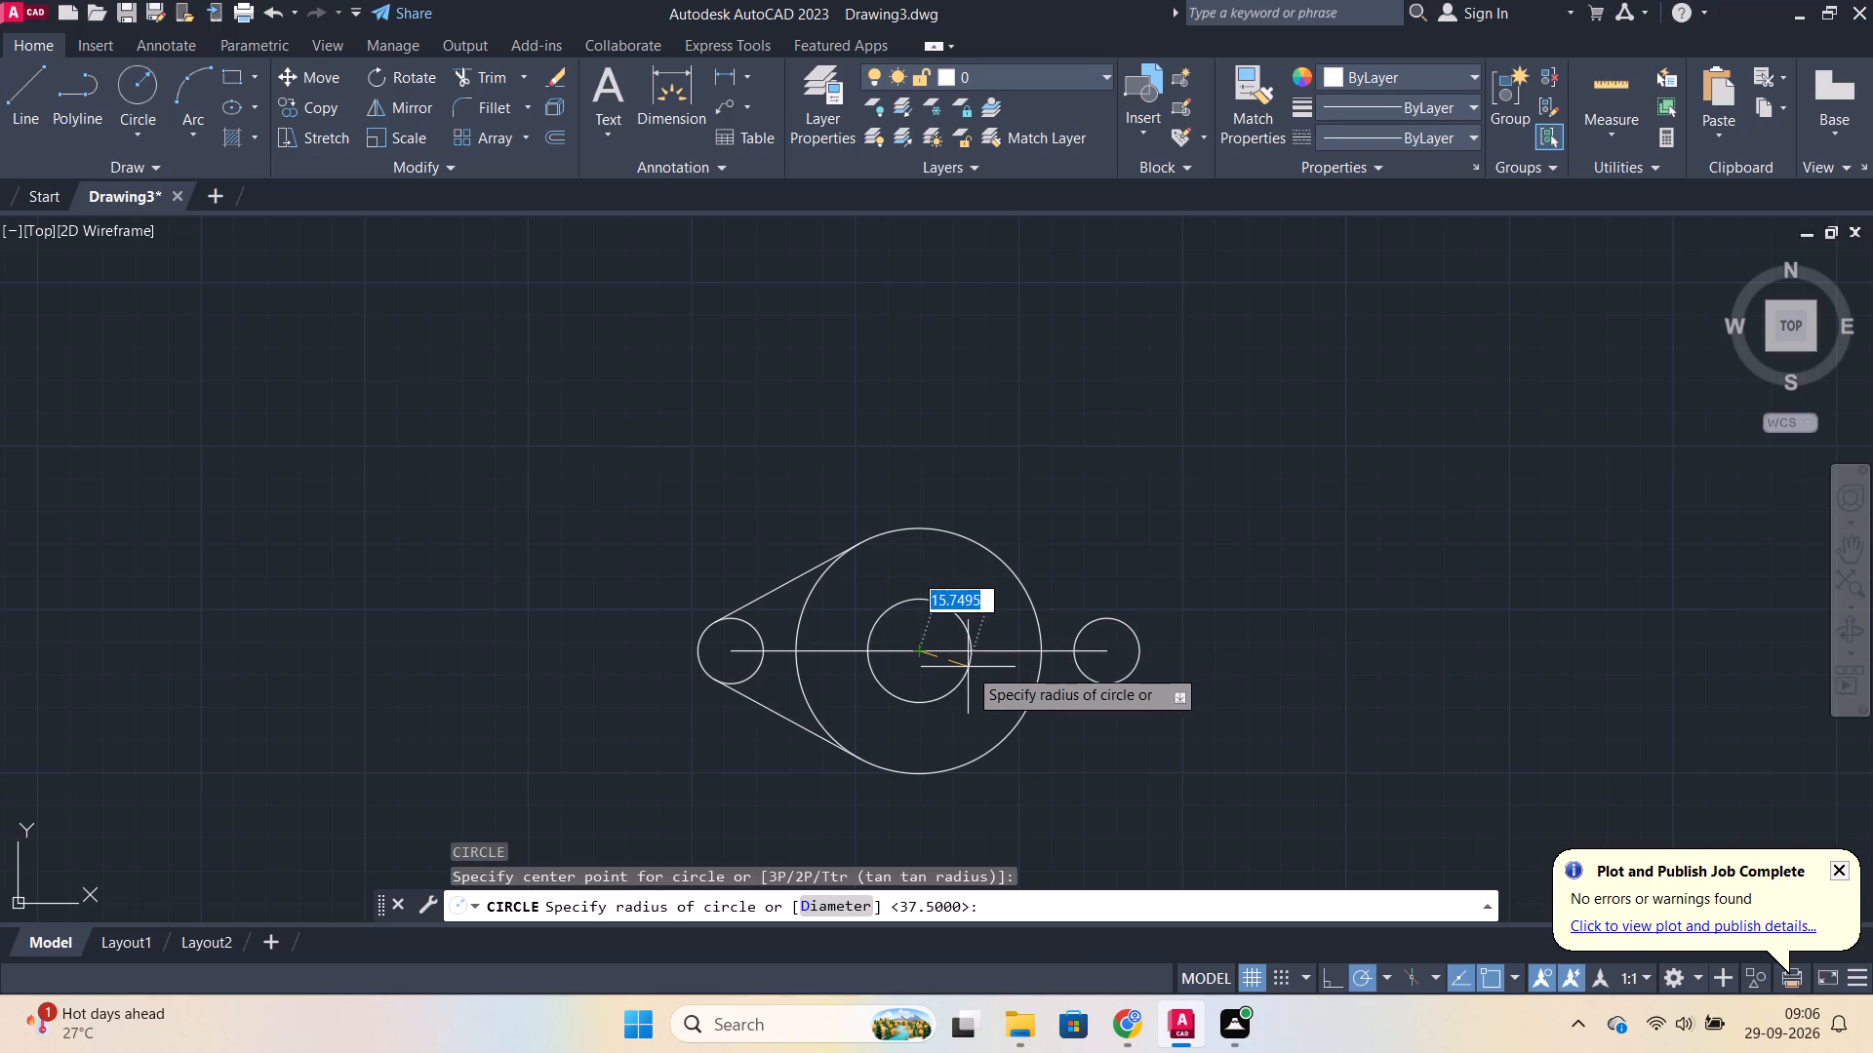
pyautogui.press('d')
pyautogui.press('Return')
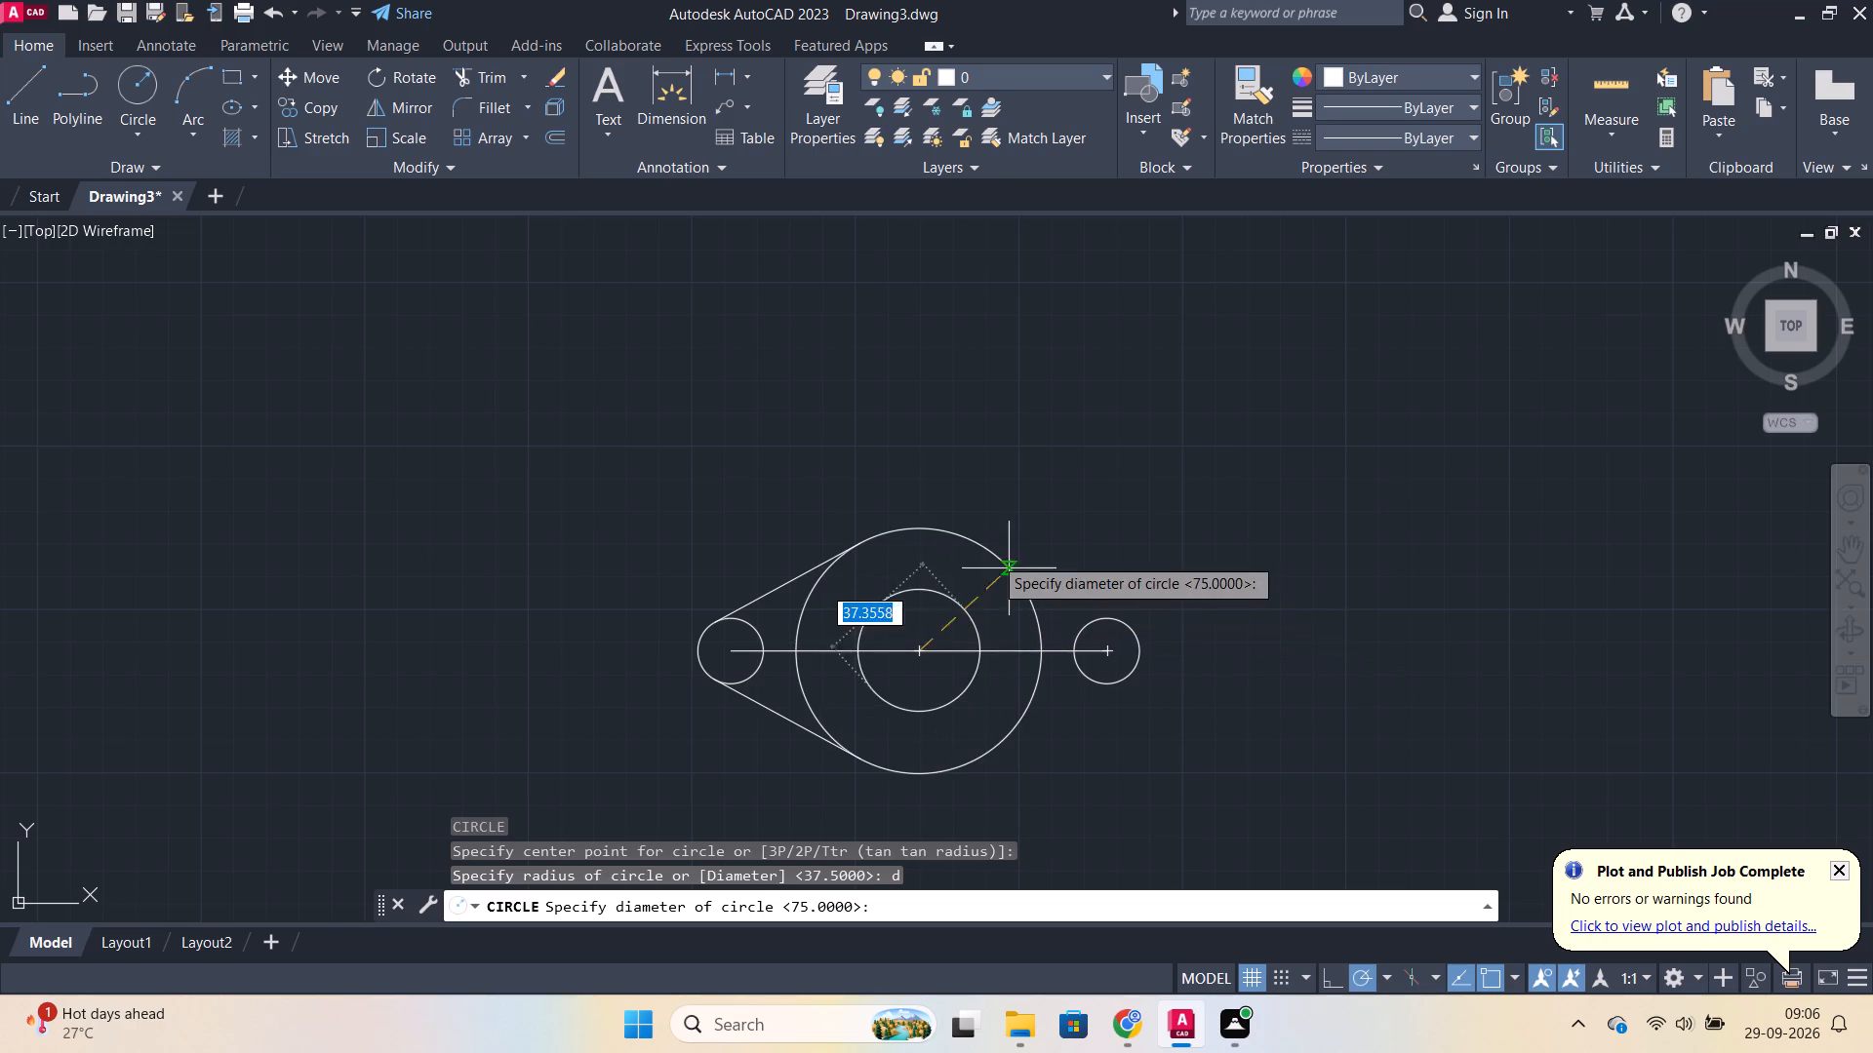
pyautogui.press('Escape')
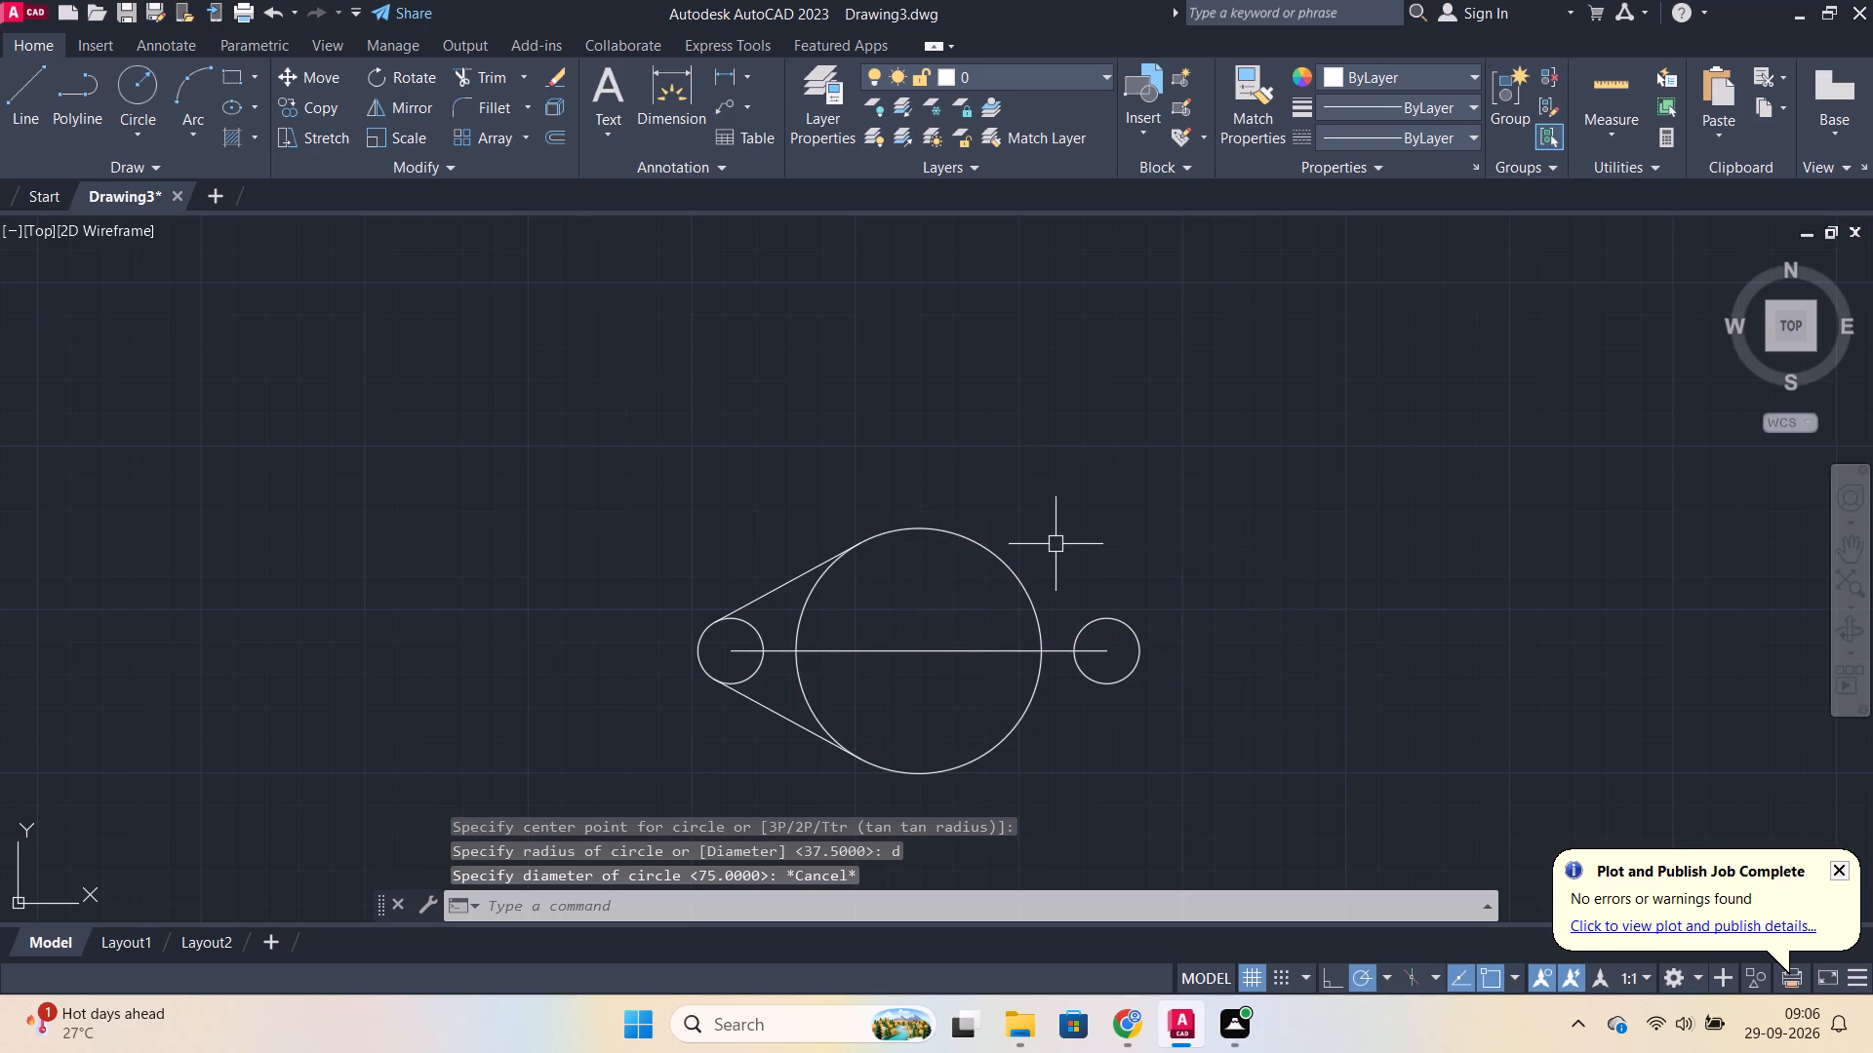
# Draw a line tangent to the upper side of the 75-diameter circle and the upper side of the right small circle.
pyautogui.press('l')
pyautogui.press('Return')
pyautogui.write('tan')
pyautogui.press('Return')
pyautogui.click(979, 548)
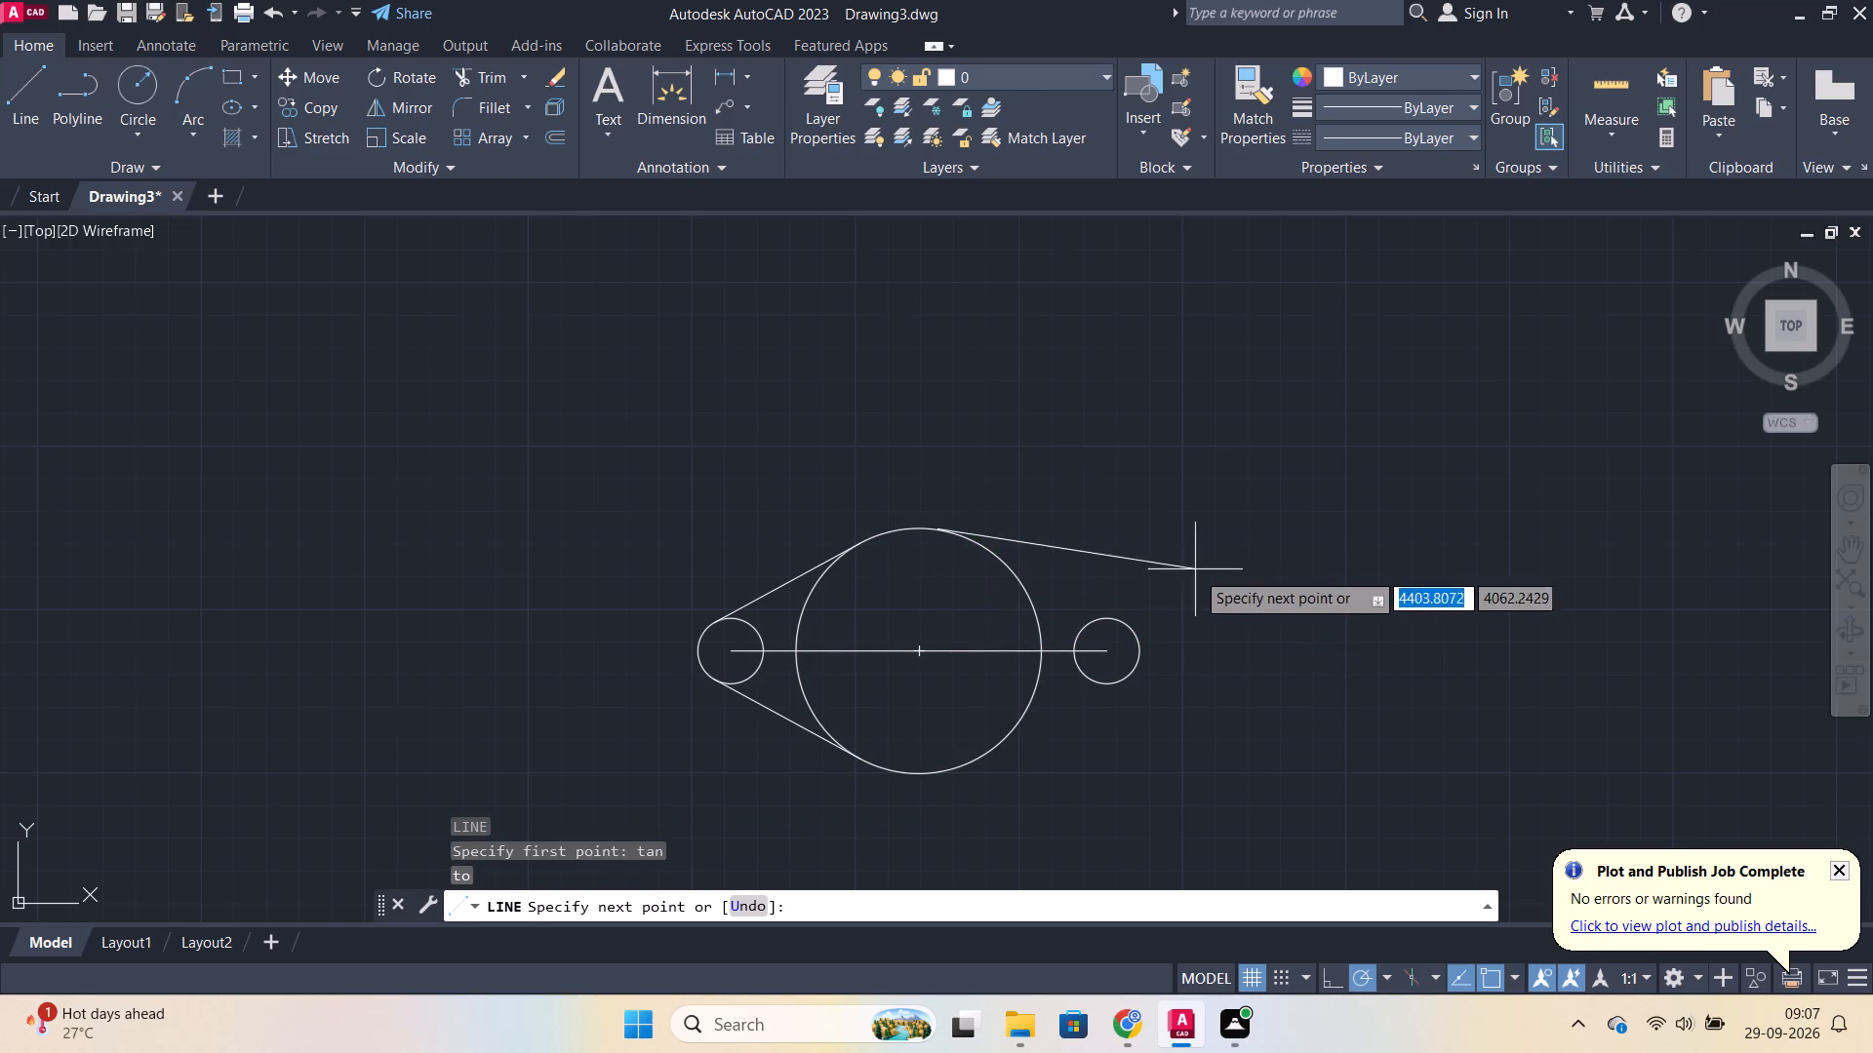
pyautogui.write('tan')
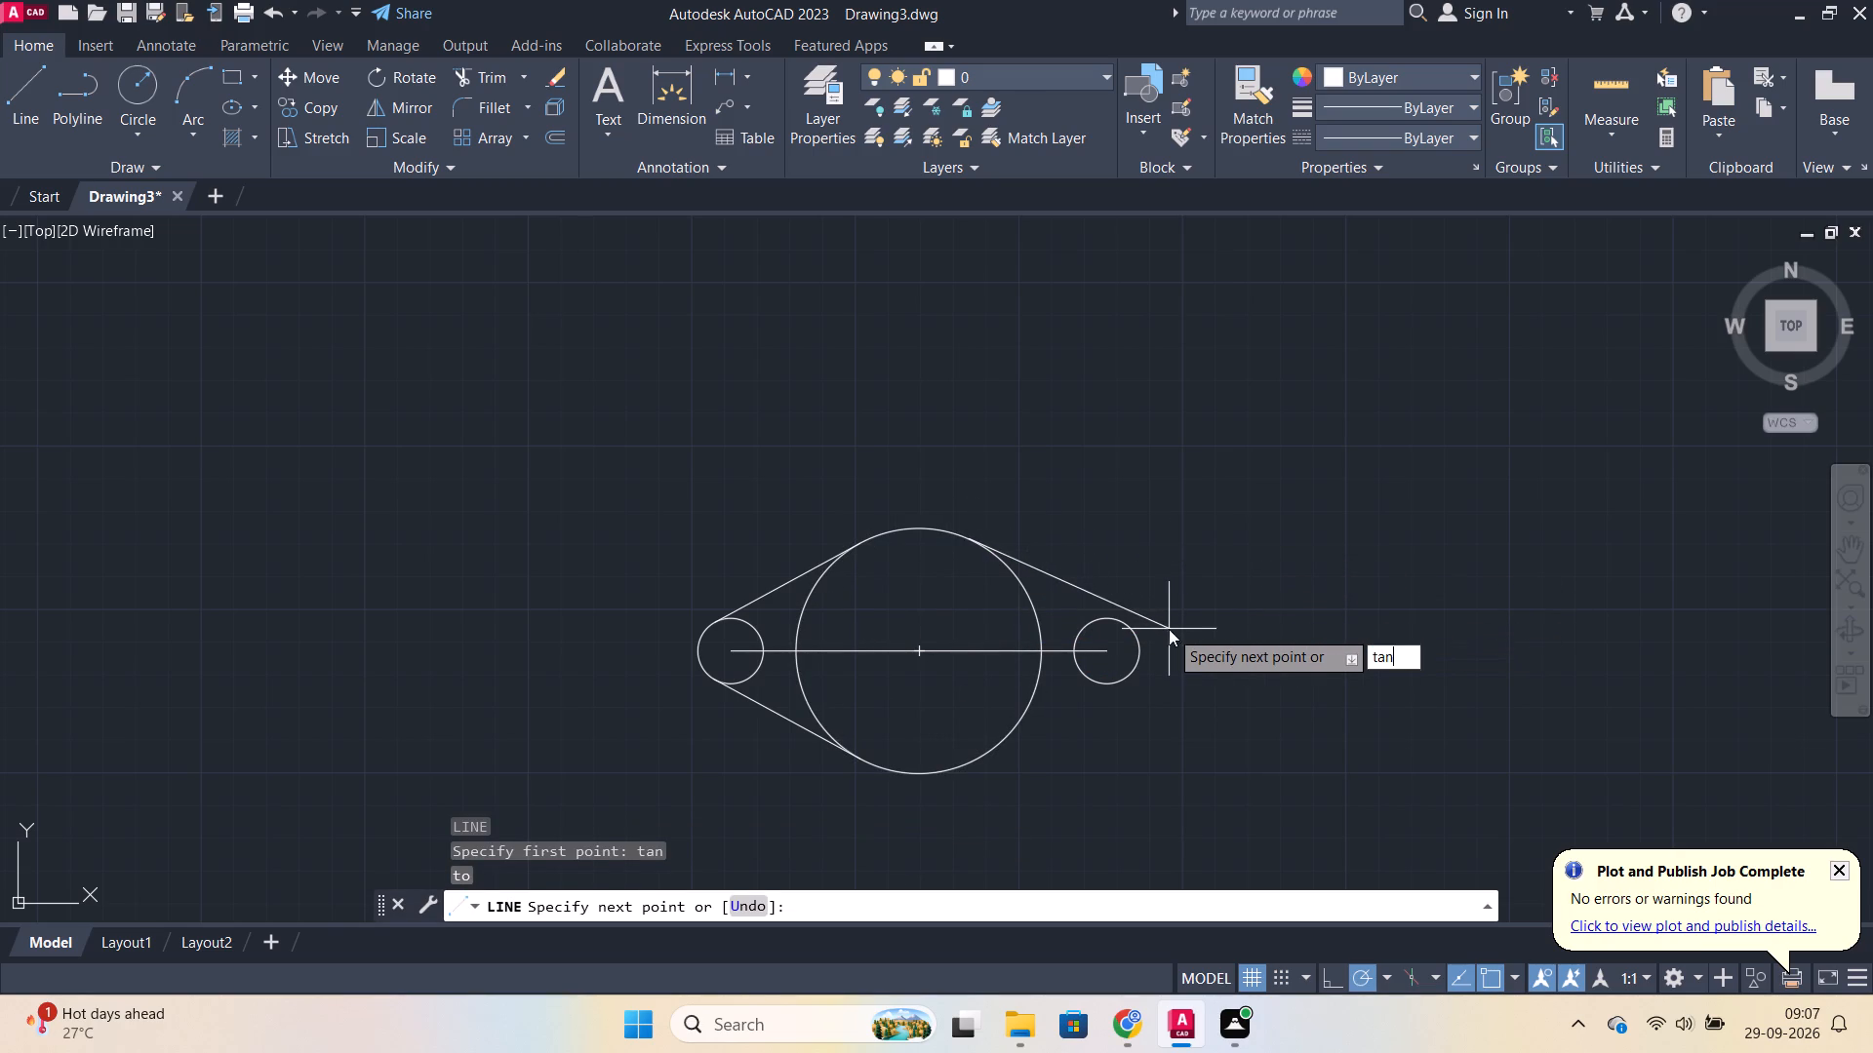
pyautogui.press('Return')
pyautogui.click(1115, 621)
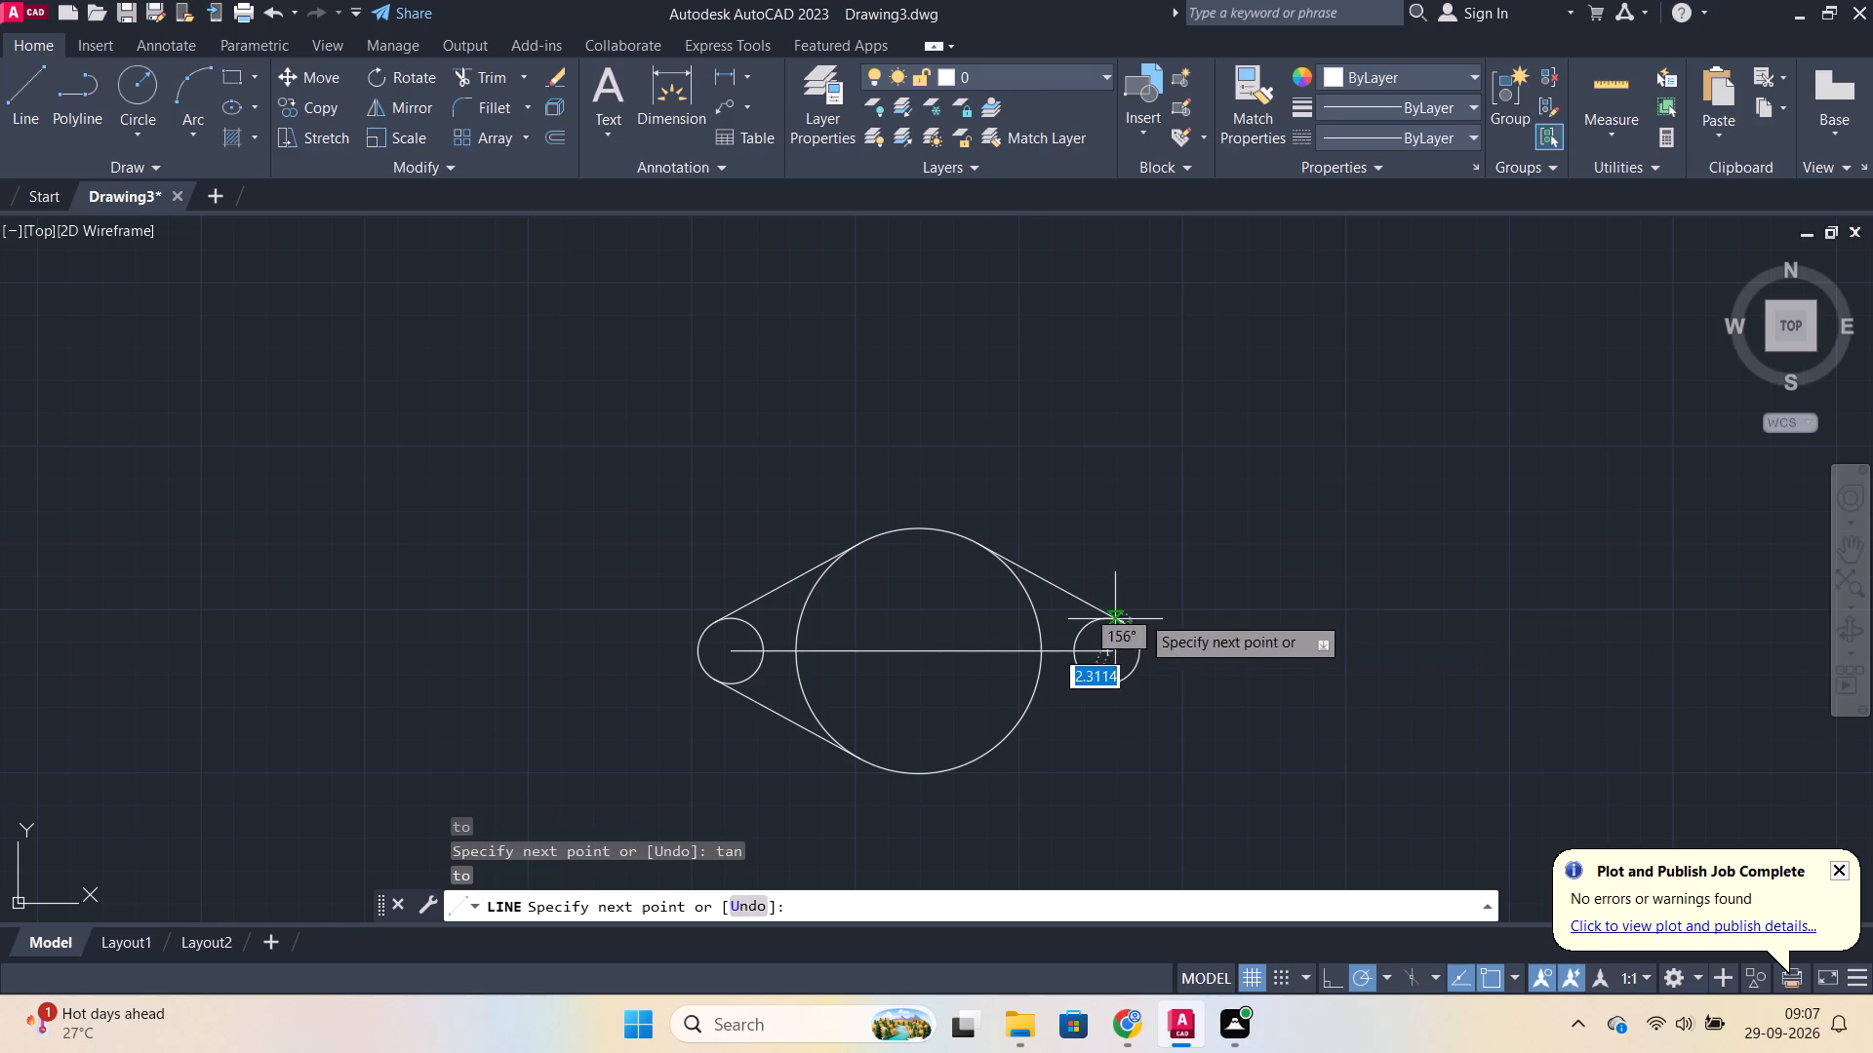
pyautogui.press('Escape')
# Draw a line tangent to the underside of the 75-diameter circle, ending on the underside of the right small circle.
pyautogui.press('l')
pyautogui.press('Return')
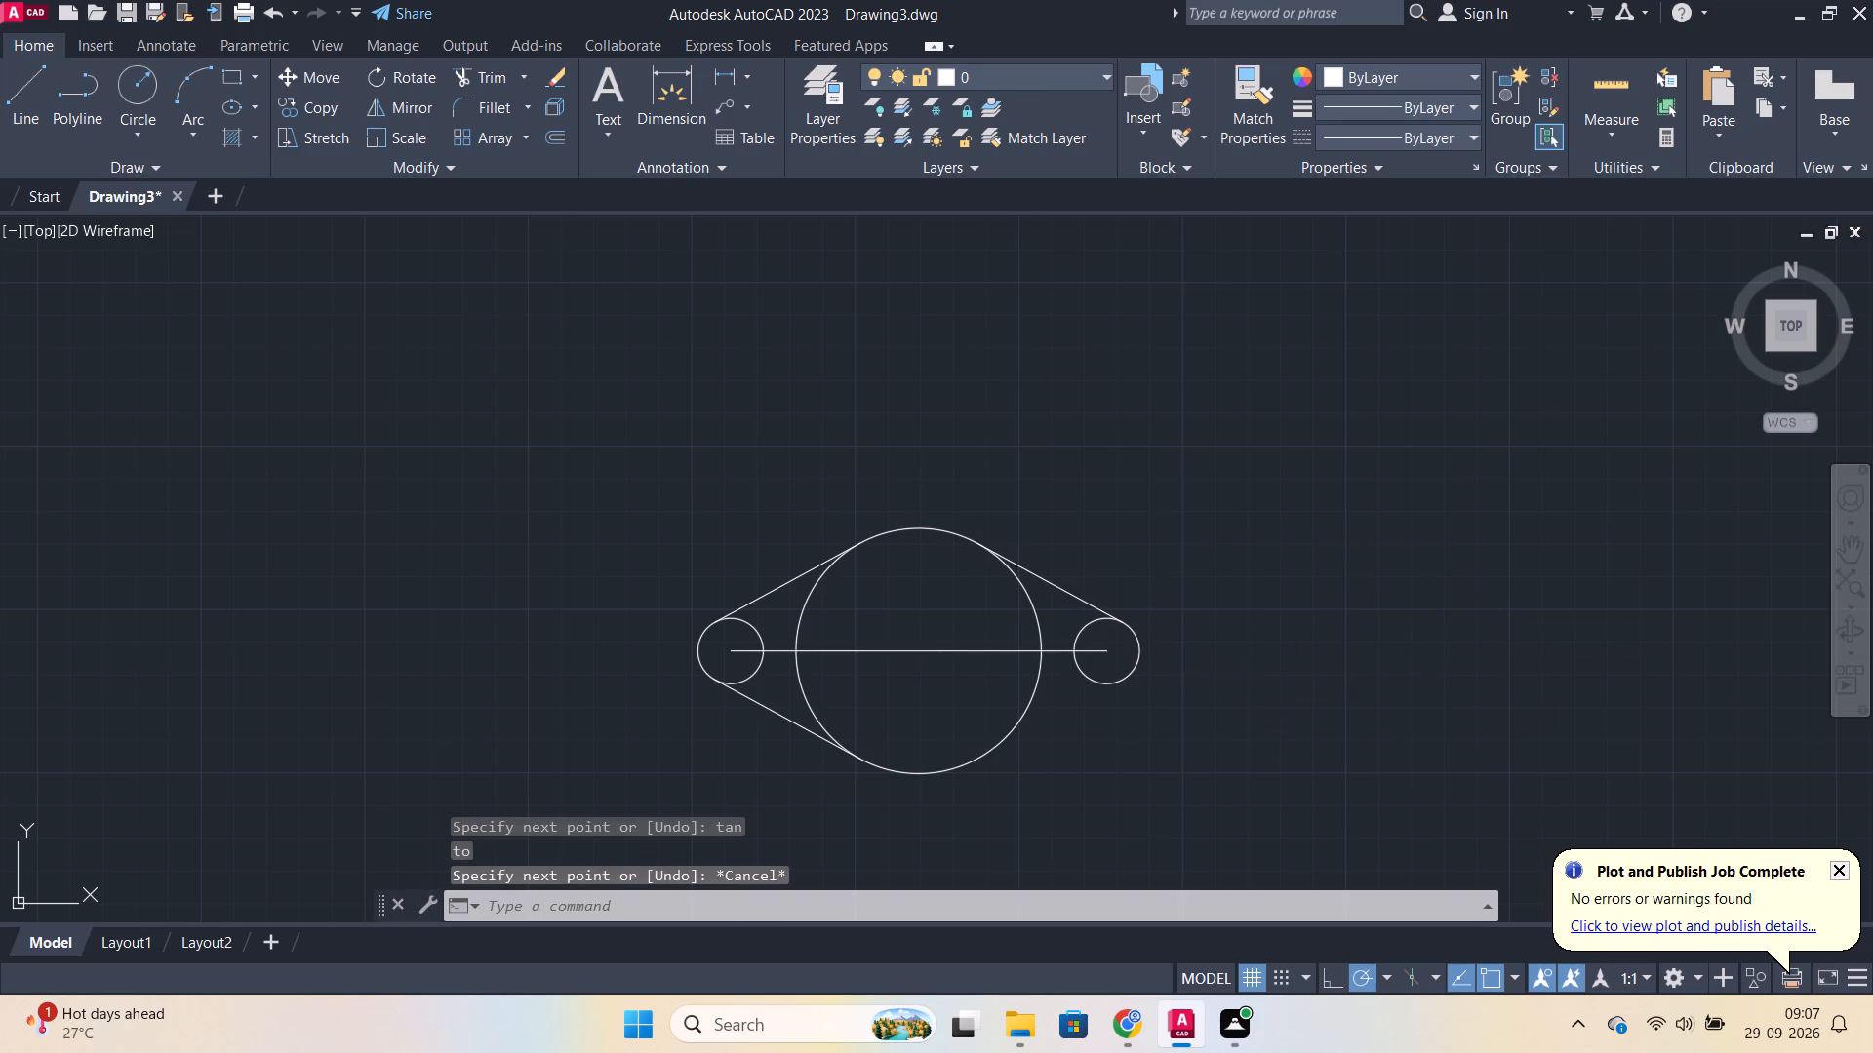
pyautogui.write('tan')
pyautogui.press('Return')
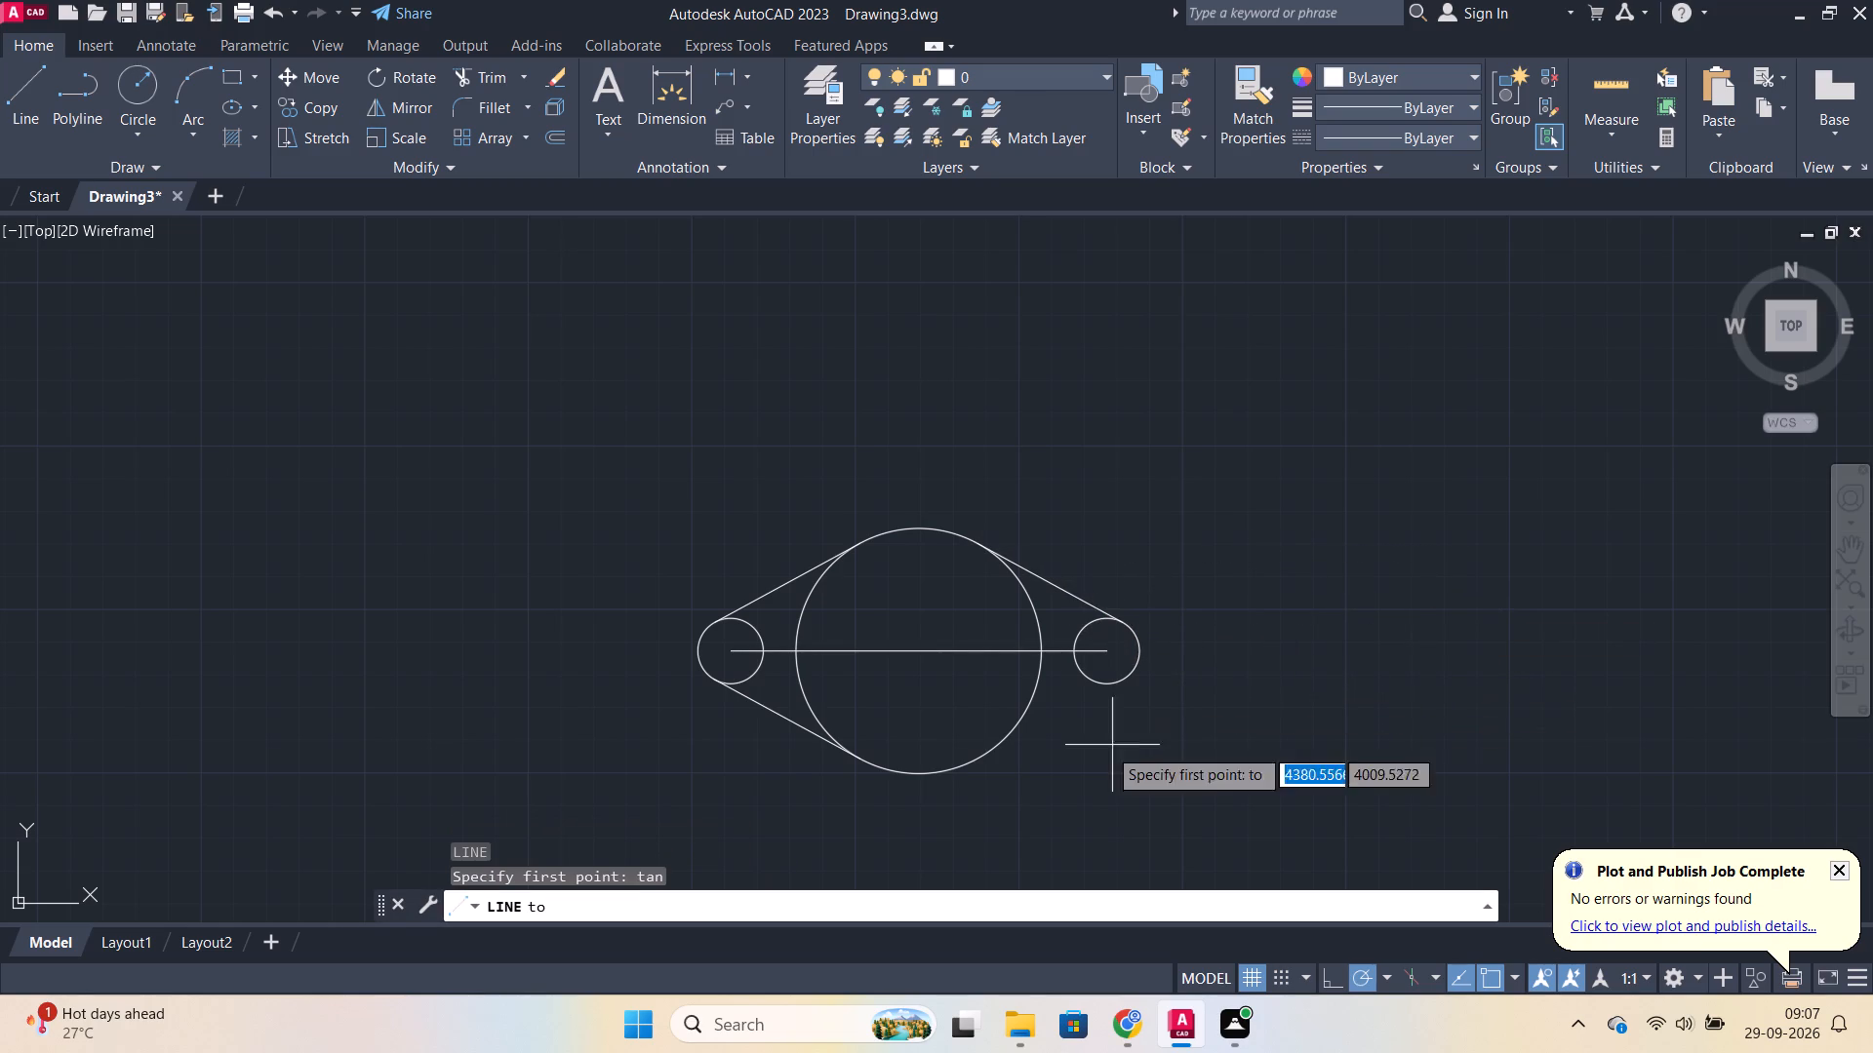
pyautogui.click(998, 752)
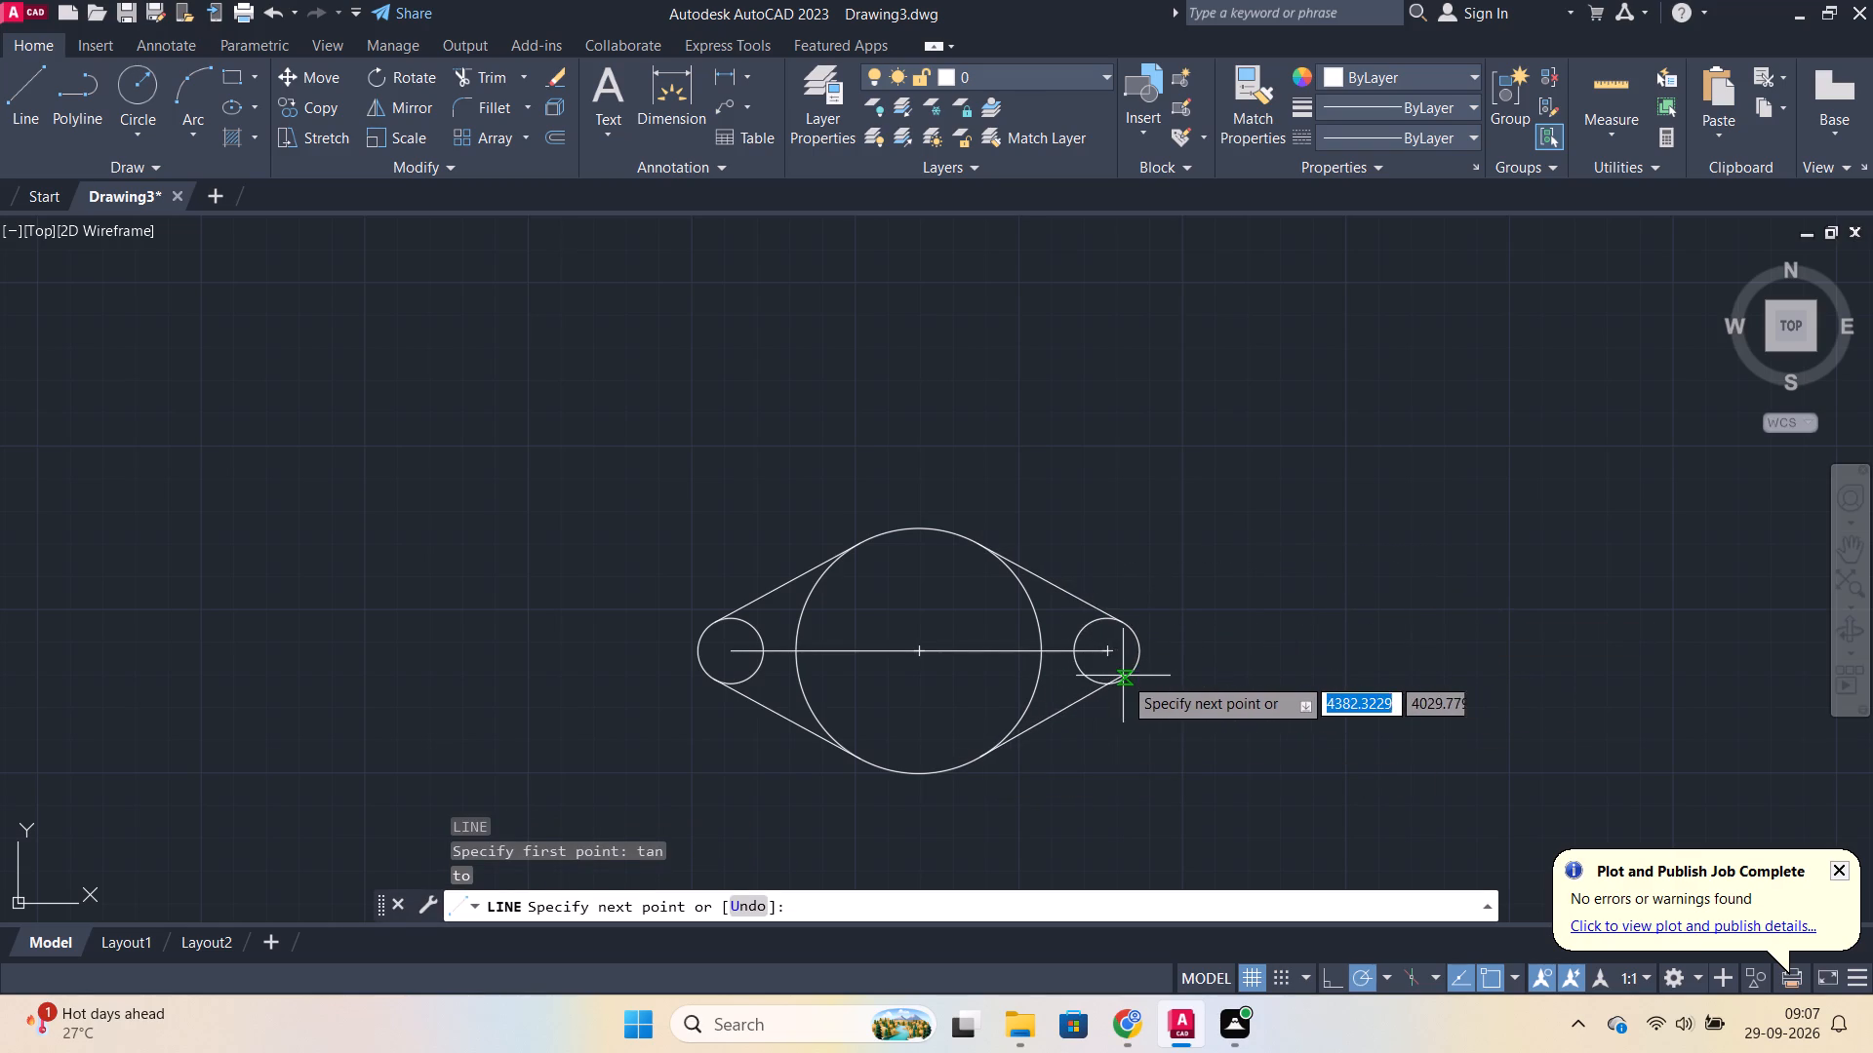
pyautogui.click(1123, 676)
pyautogui.press('Escape')
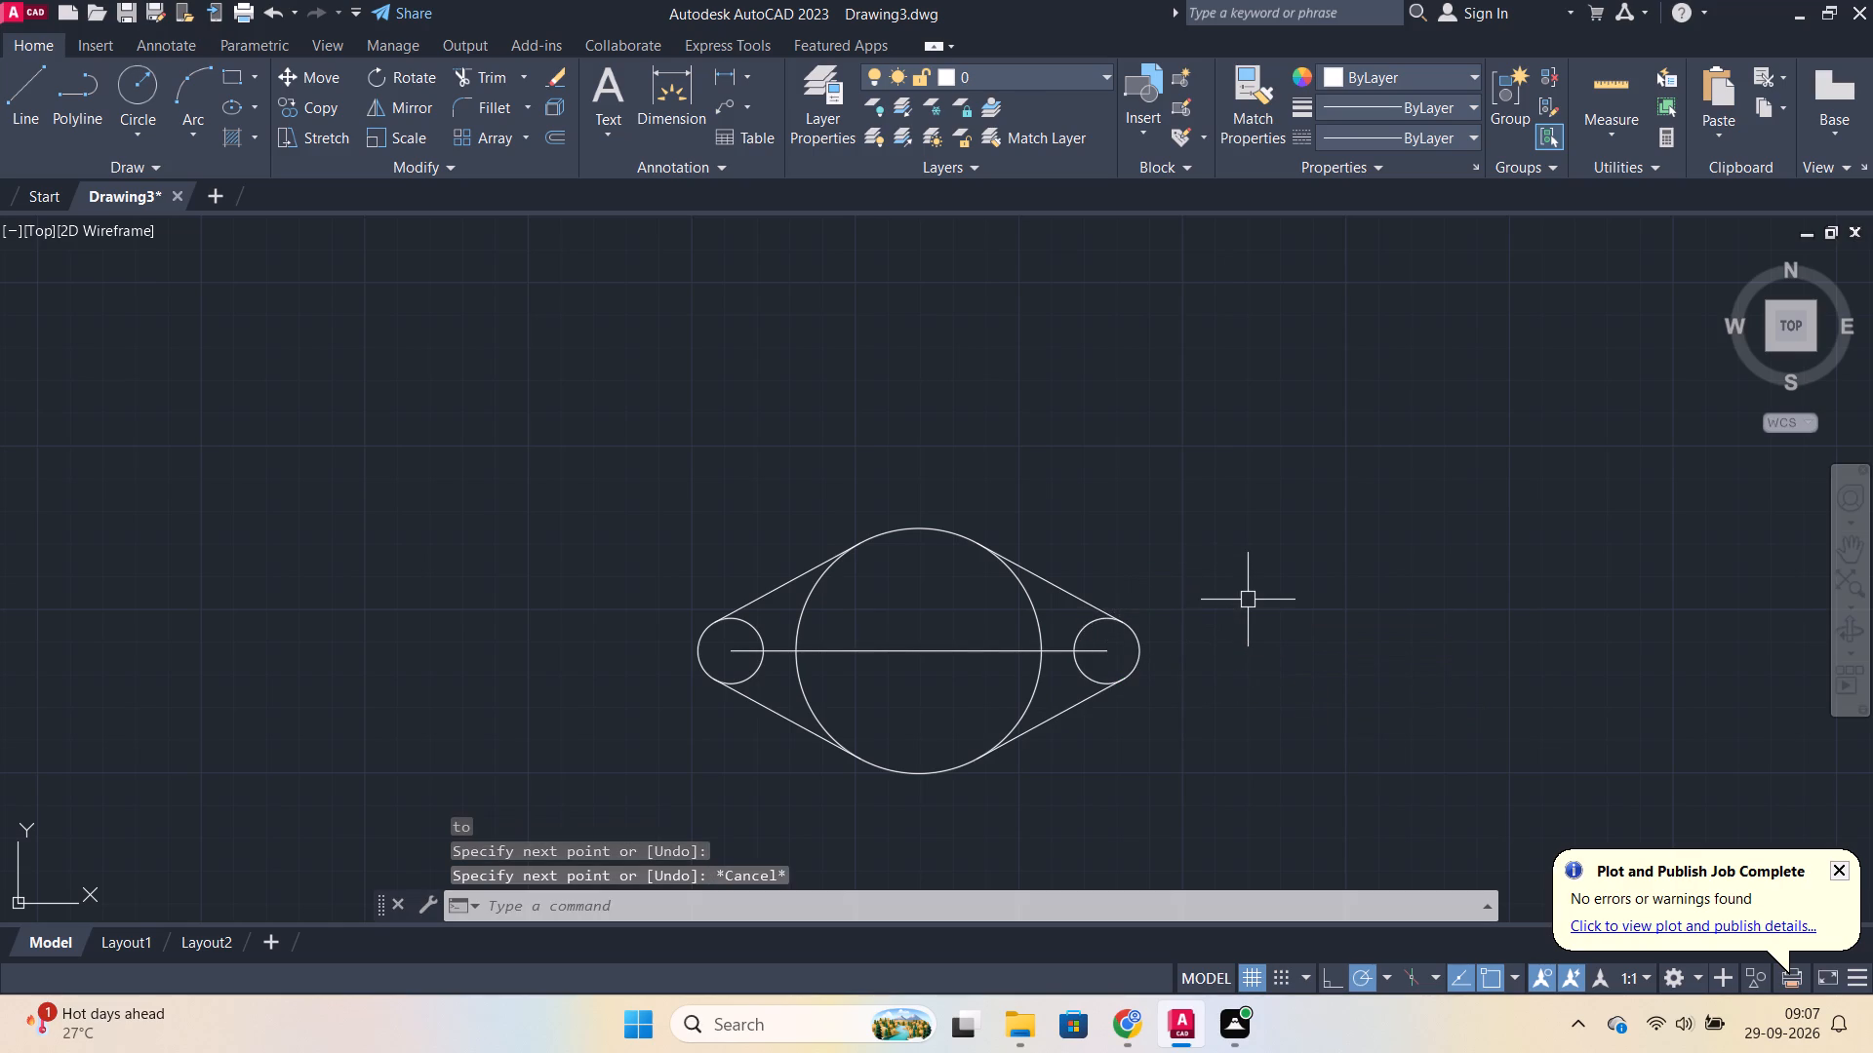
# Draw a circle with a diameter of 56 concentric with the 75-diameter circle.
pyautogui.press('c')
pyautogui.press('Return')
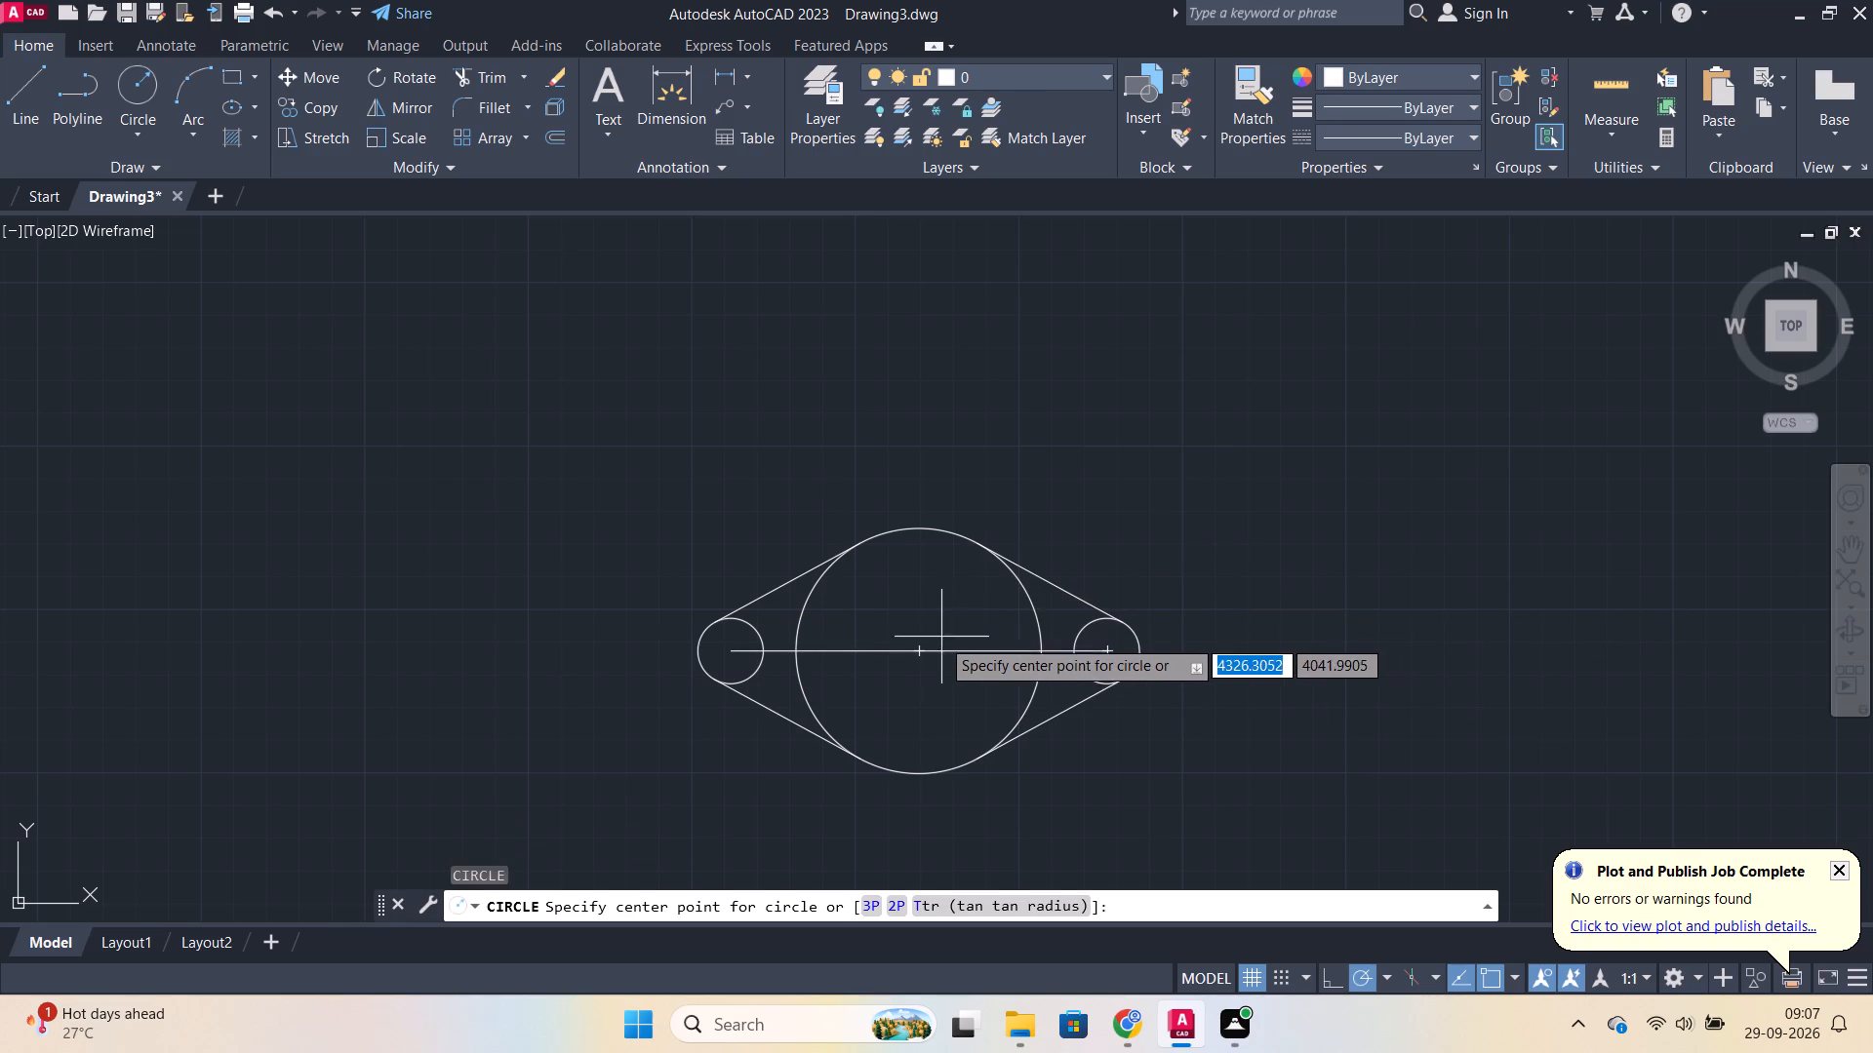
pyautogui.click(916, 649)
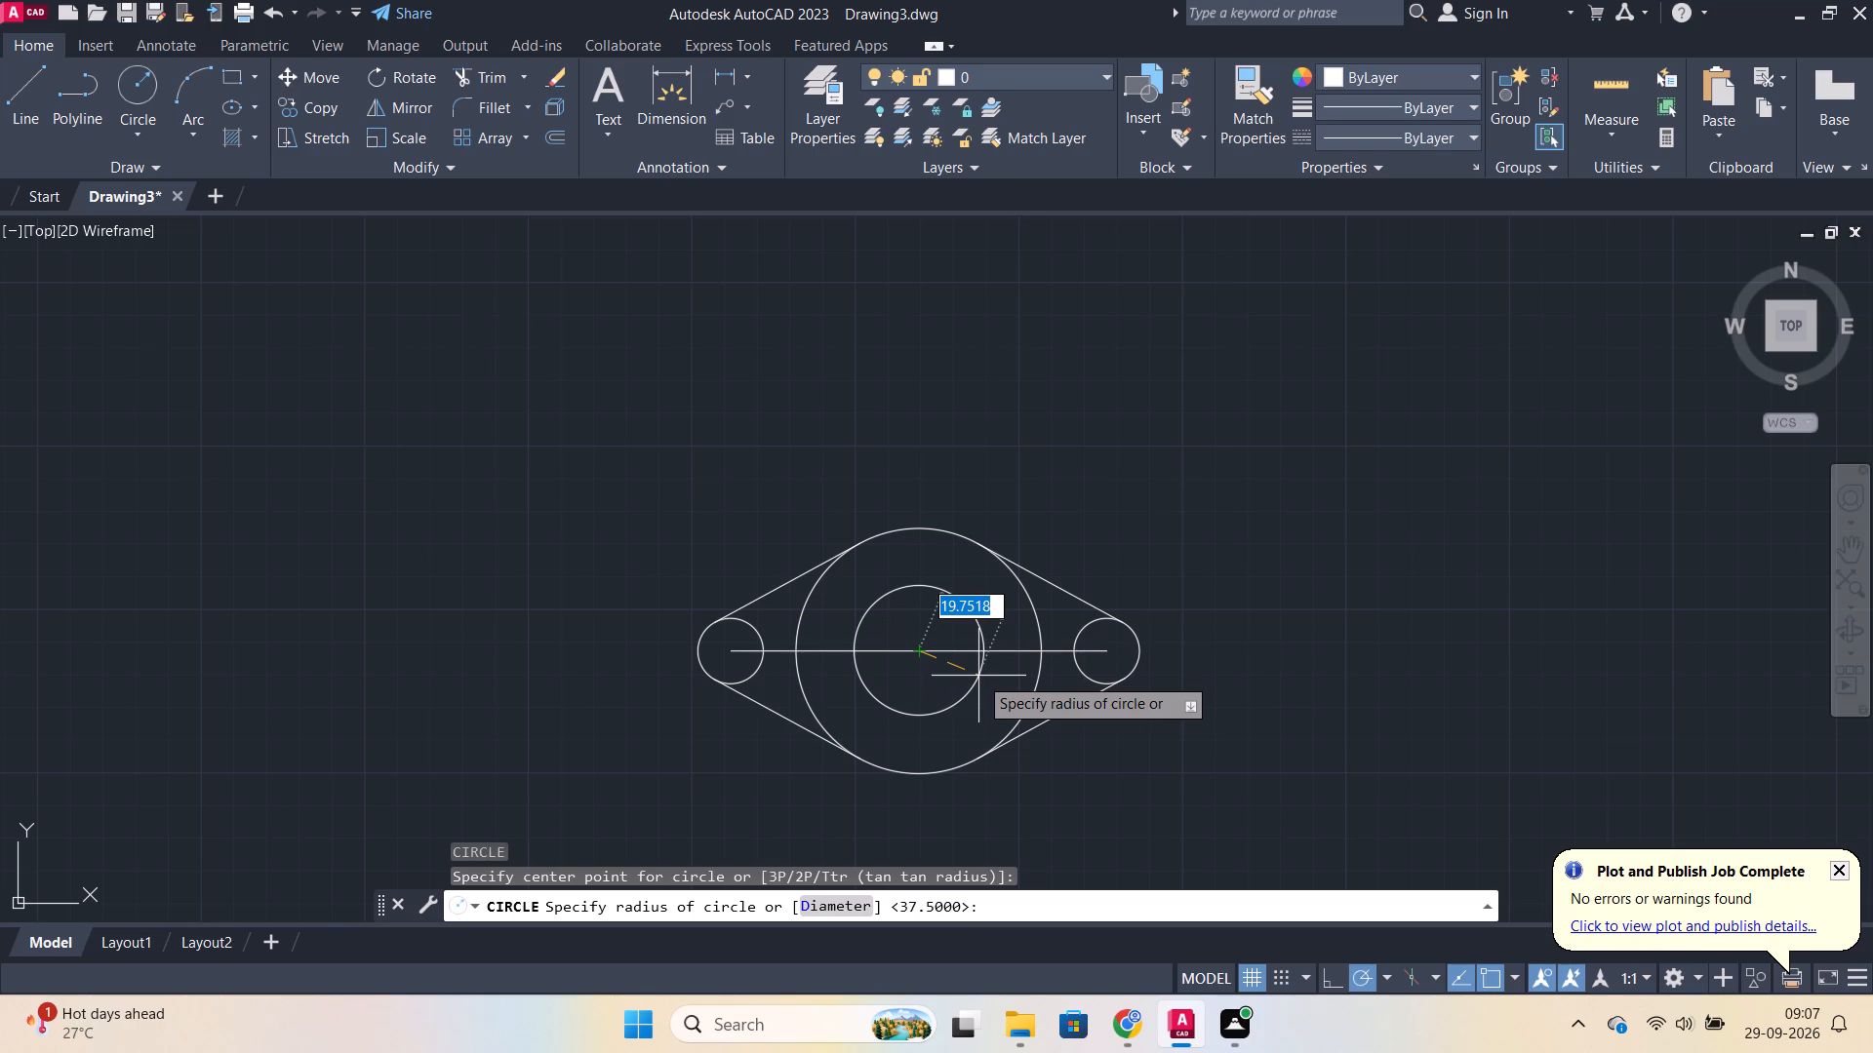
pyautogui.press('d')
pyautogui.press('Return')
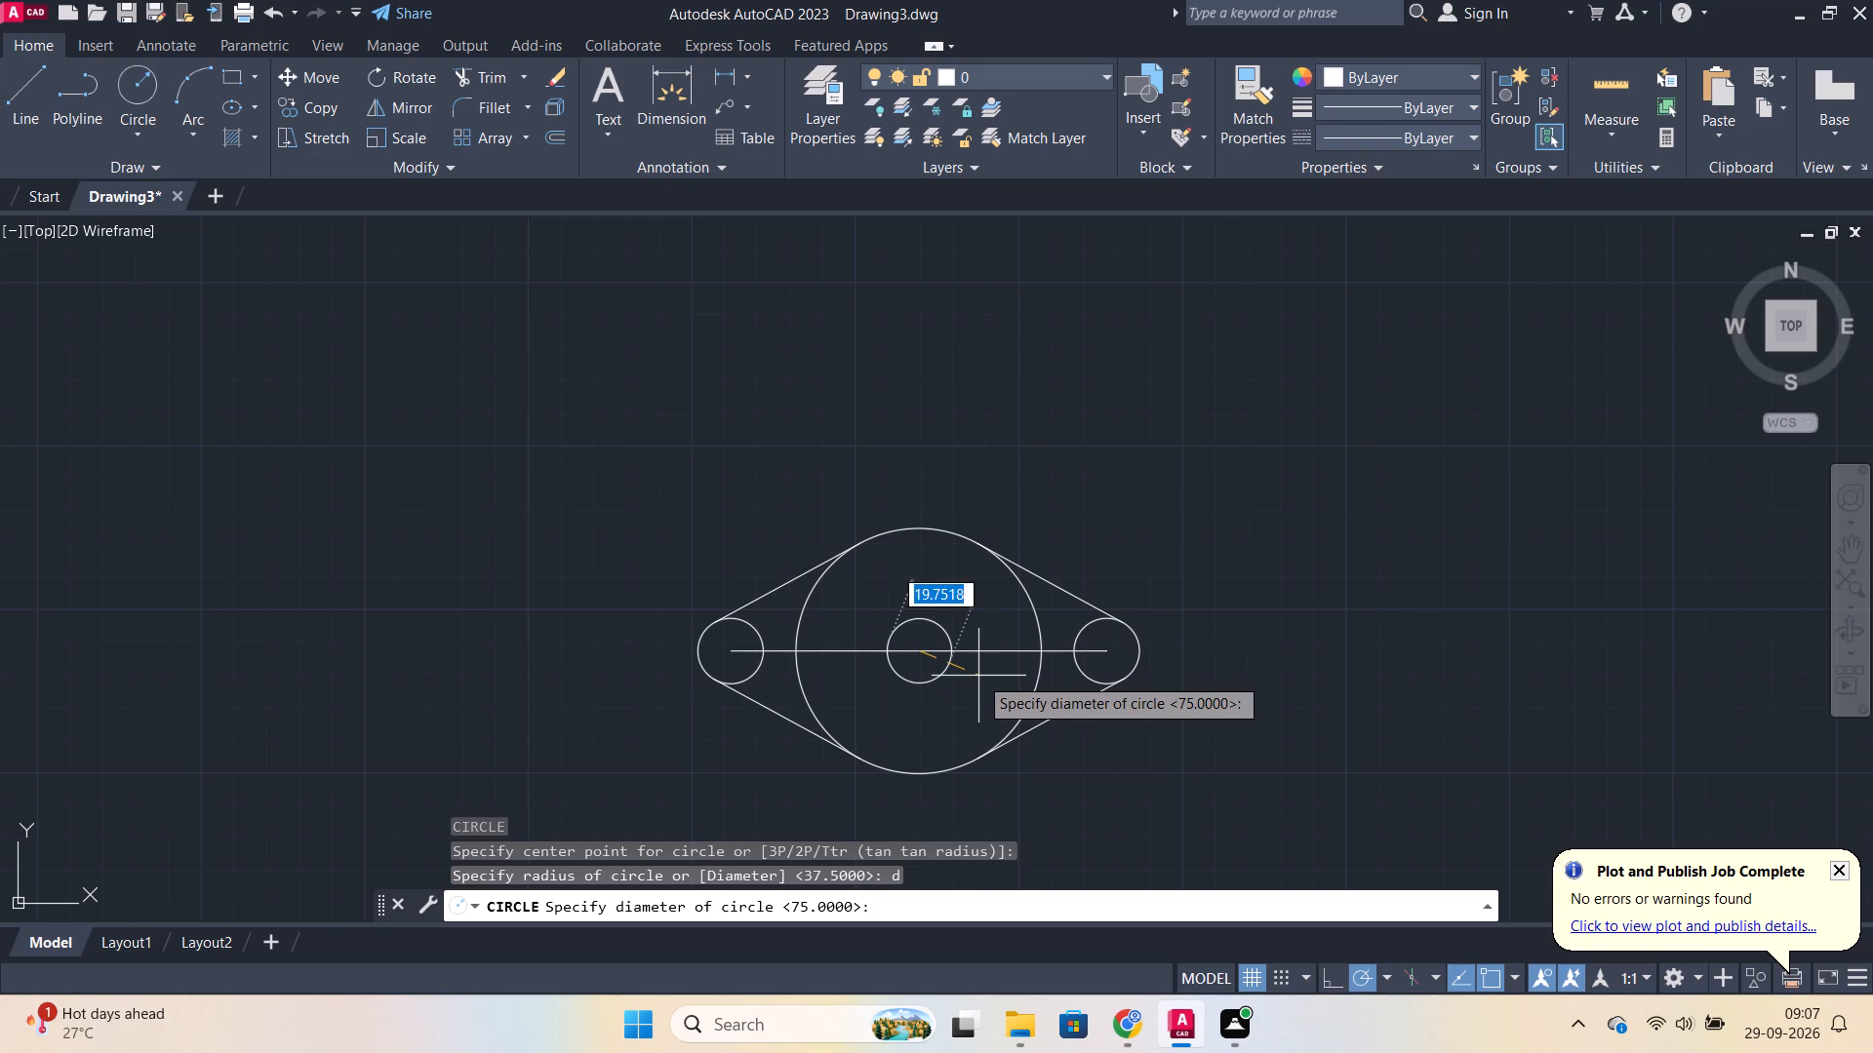
pyautogui.write('56')
pyautogui.press('Return')
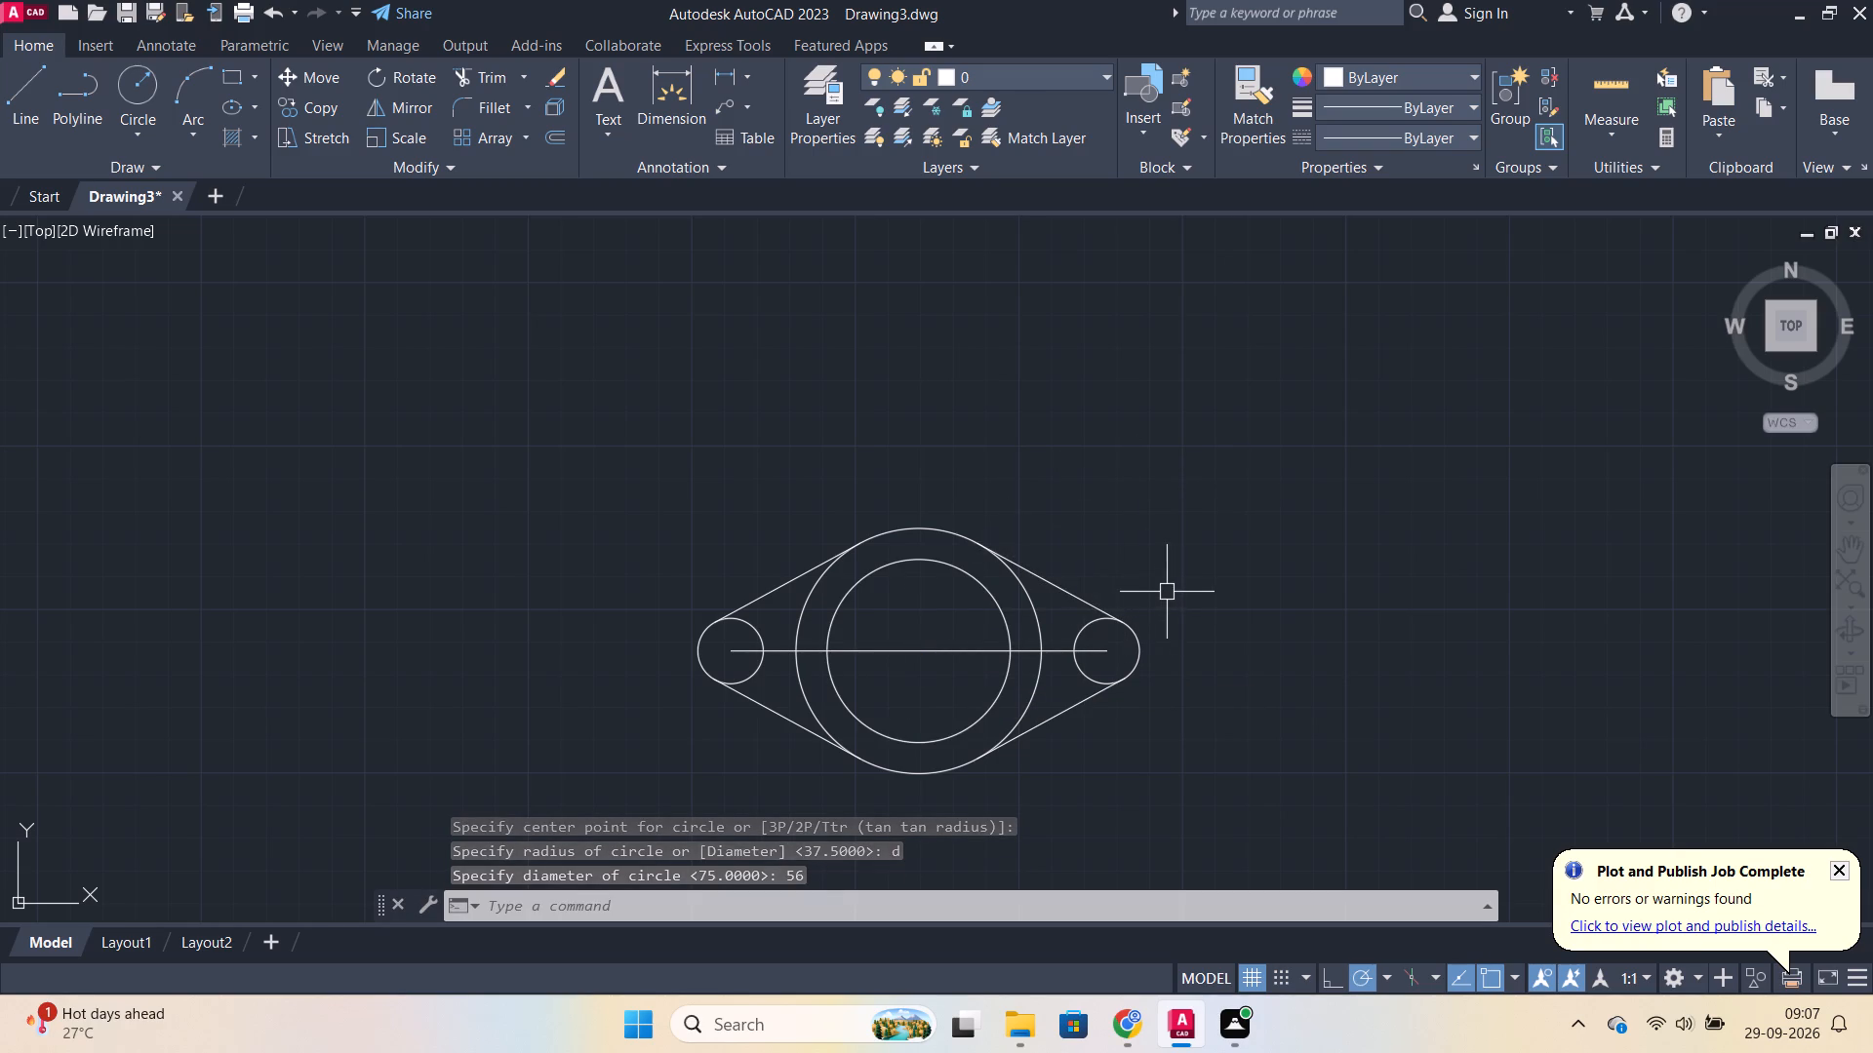
# Draw a circle with a diameter of 45 at the same center as the 75-diameter circle.
pyautogui.press('space')
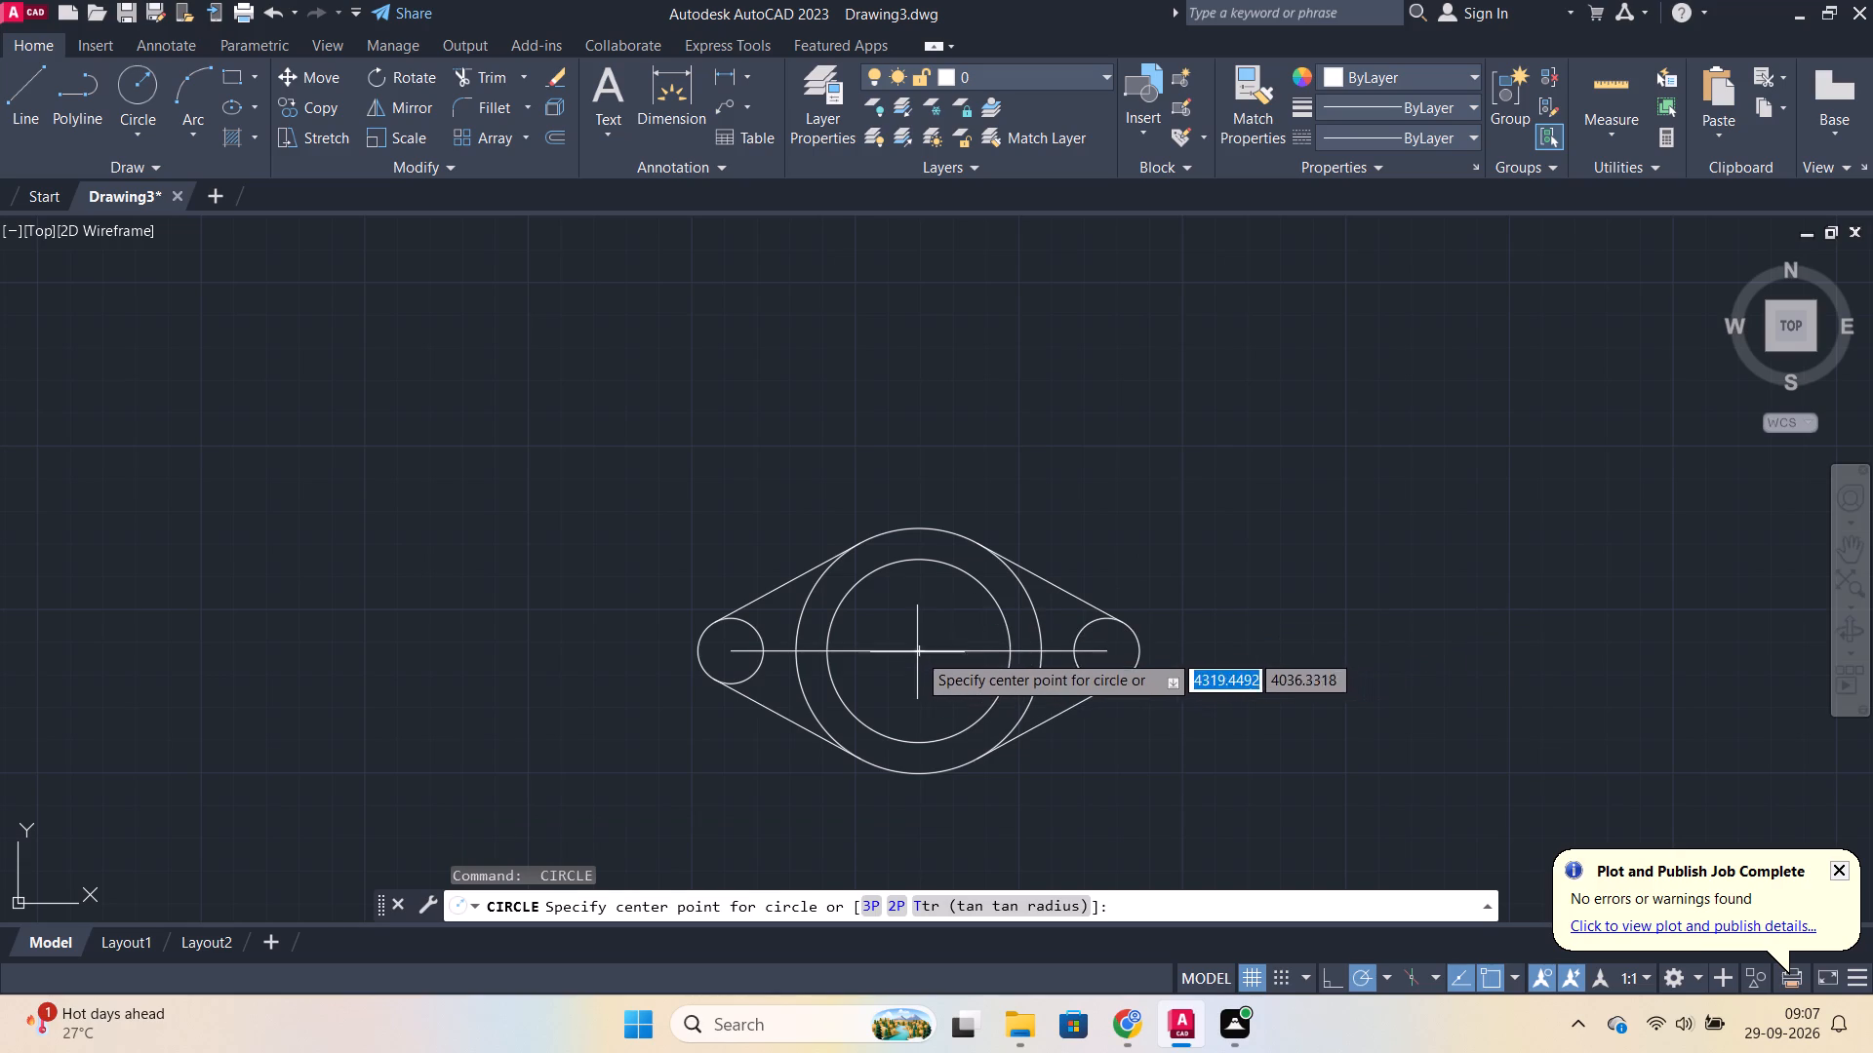
pyautogui.click(917, 648)
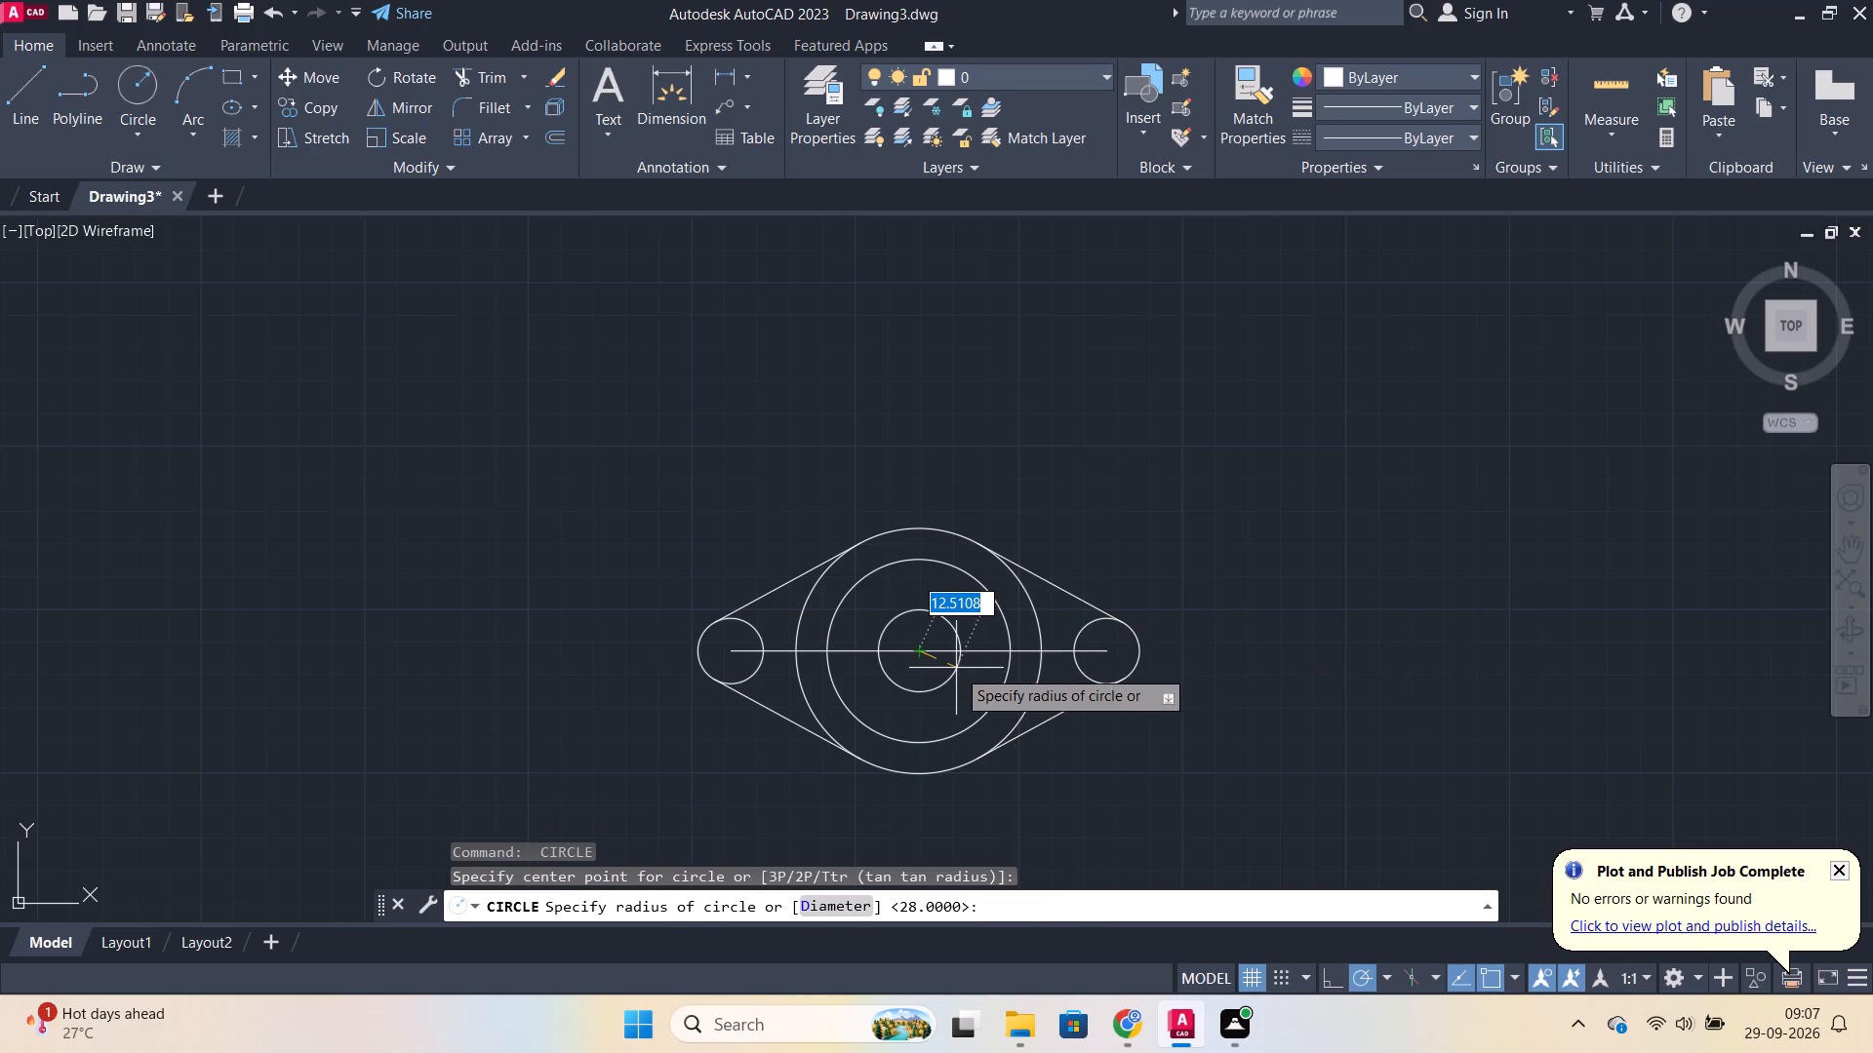
pyautogui.press('d')
pyautogui.press('Return')
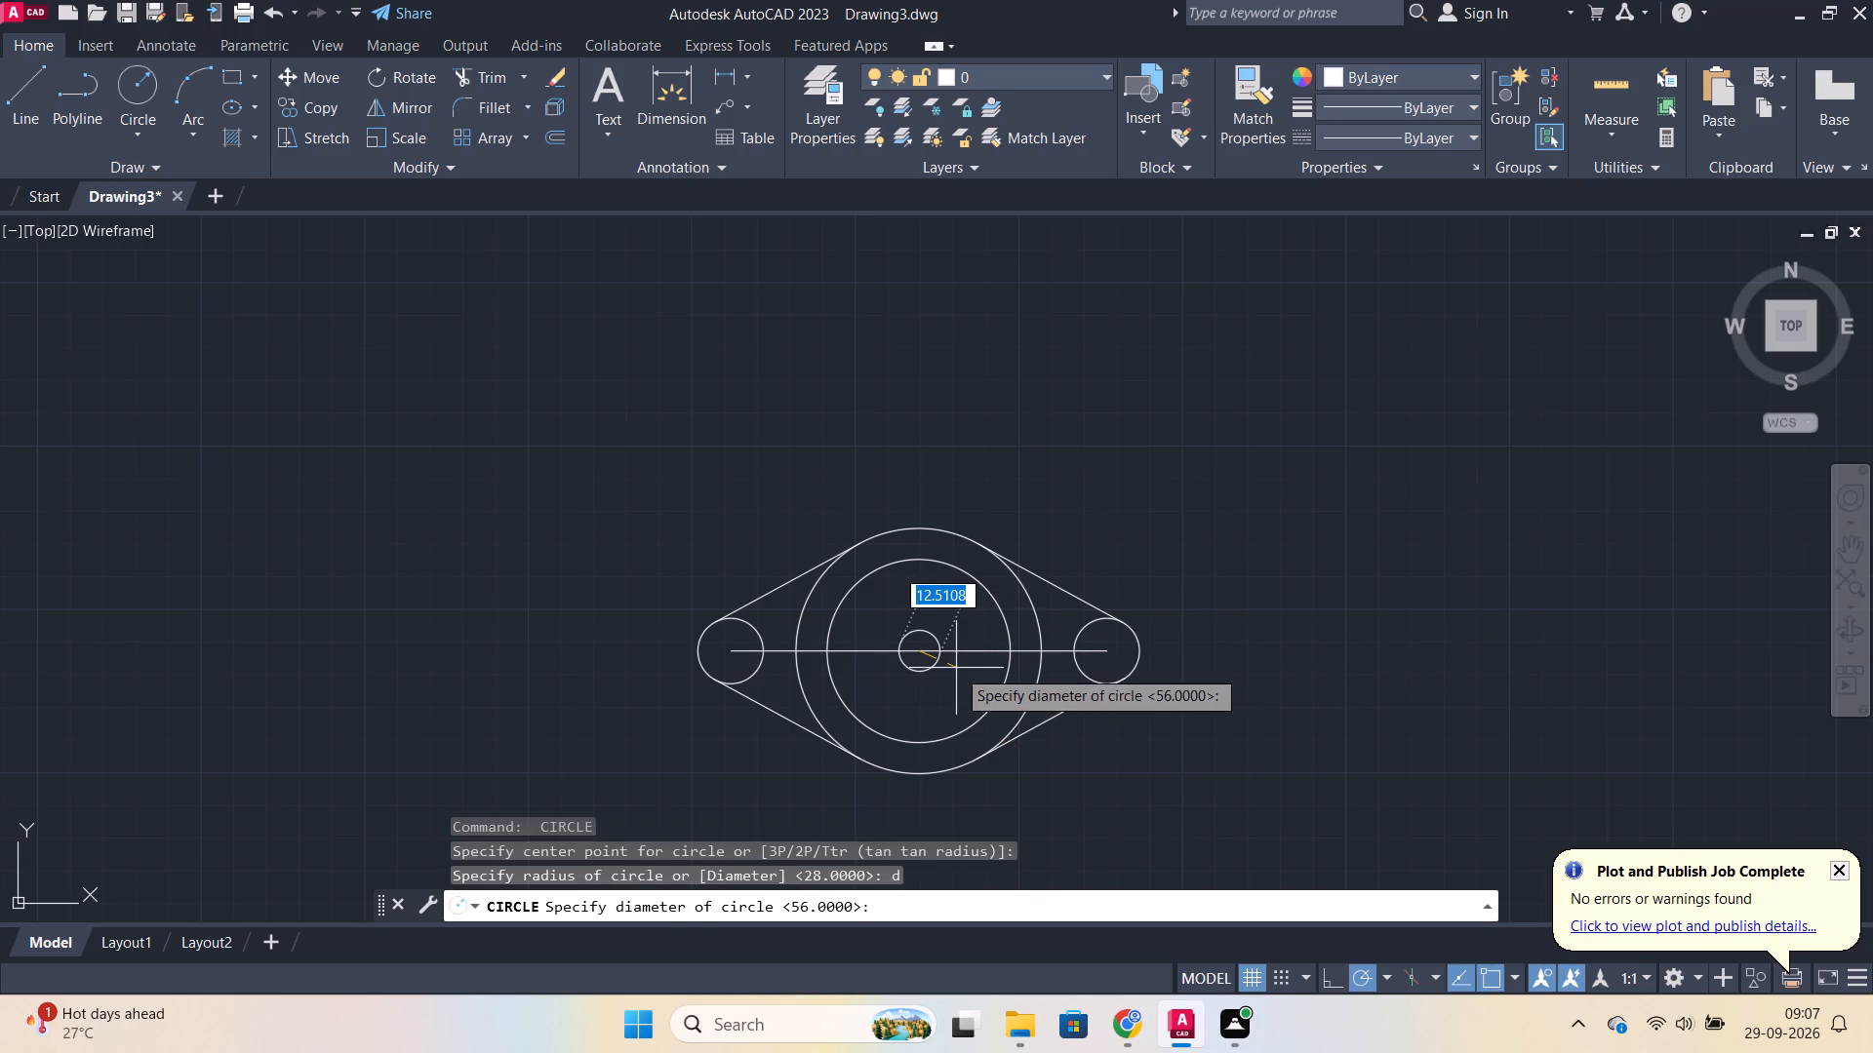
pyautogui.write('45')
pyautogui.press('Return')
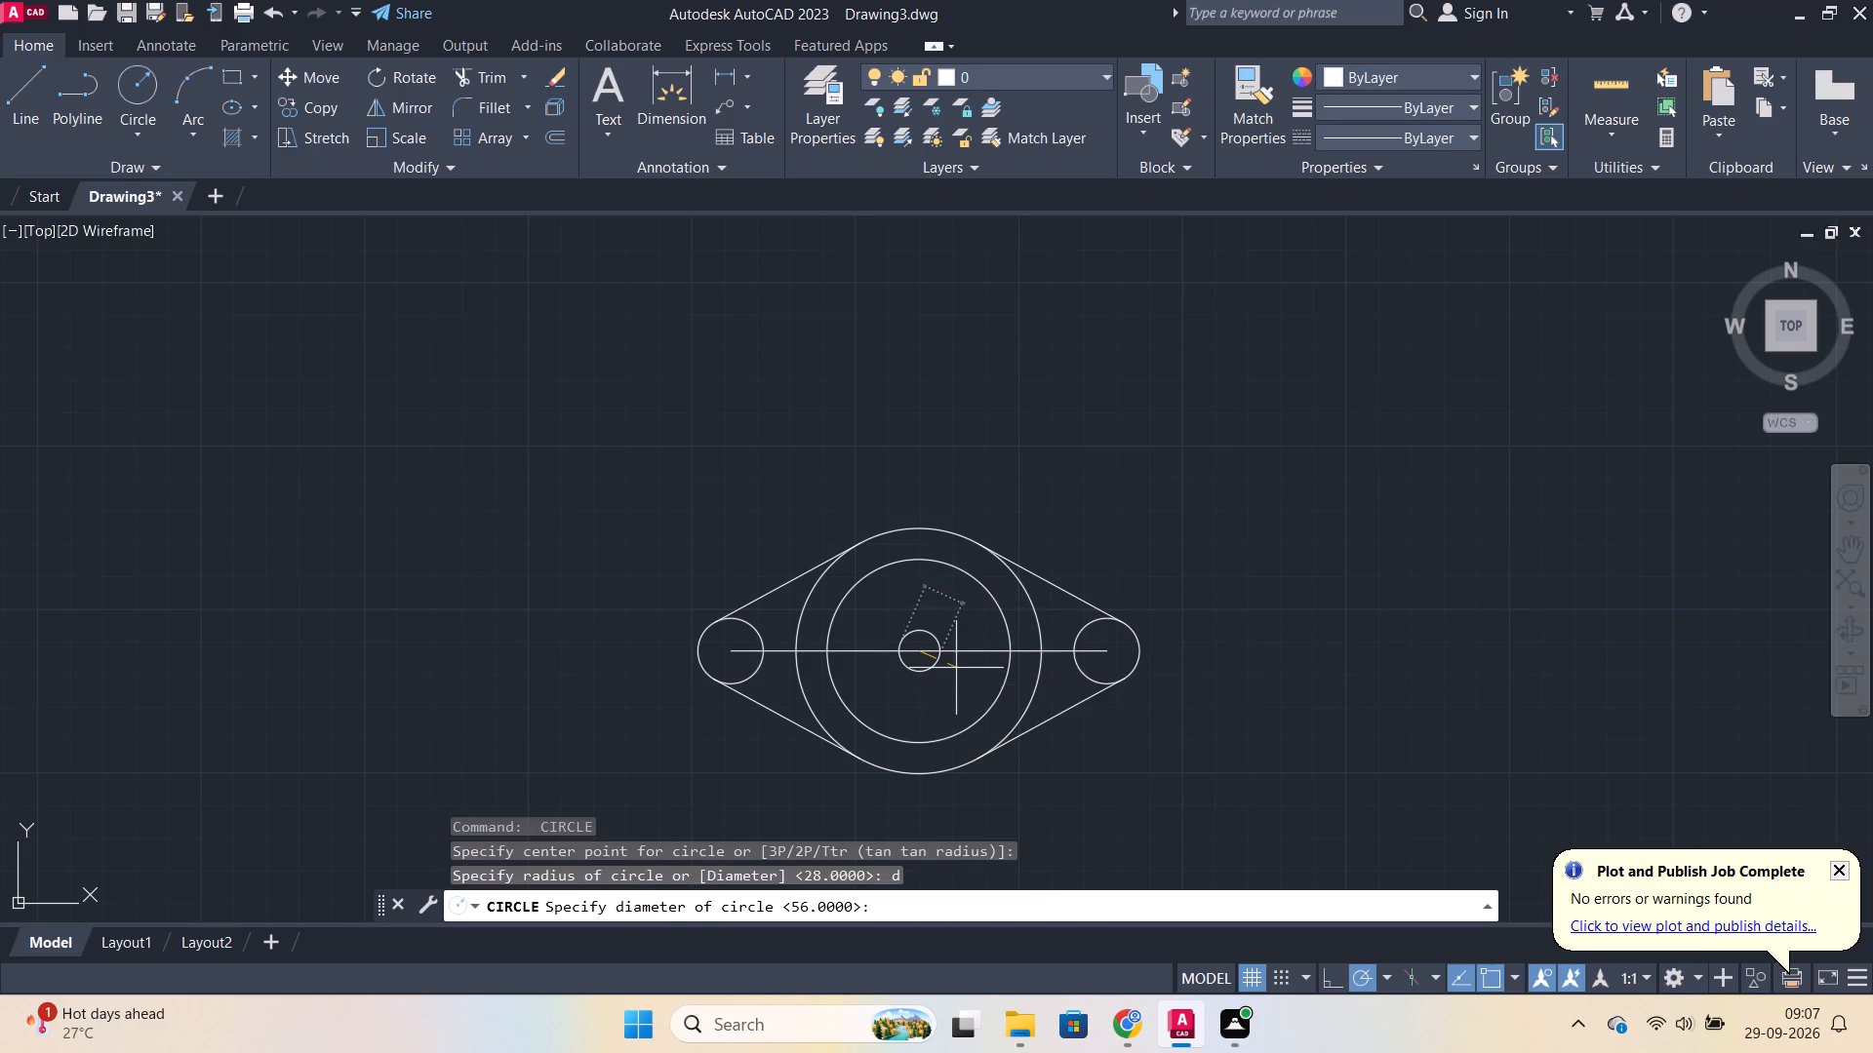
# Draw a circle with a diameter of 38 at the shared center of the large concentric circles.
pyautogui.press('space')
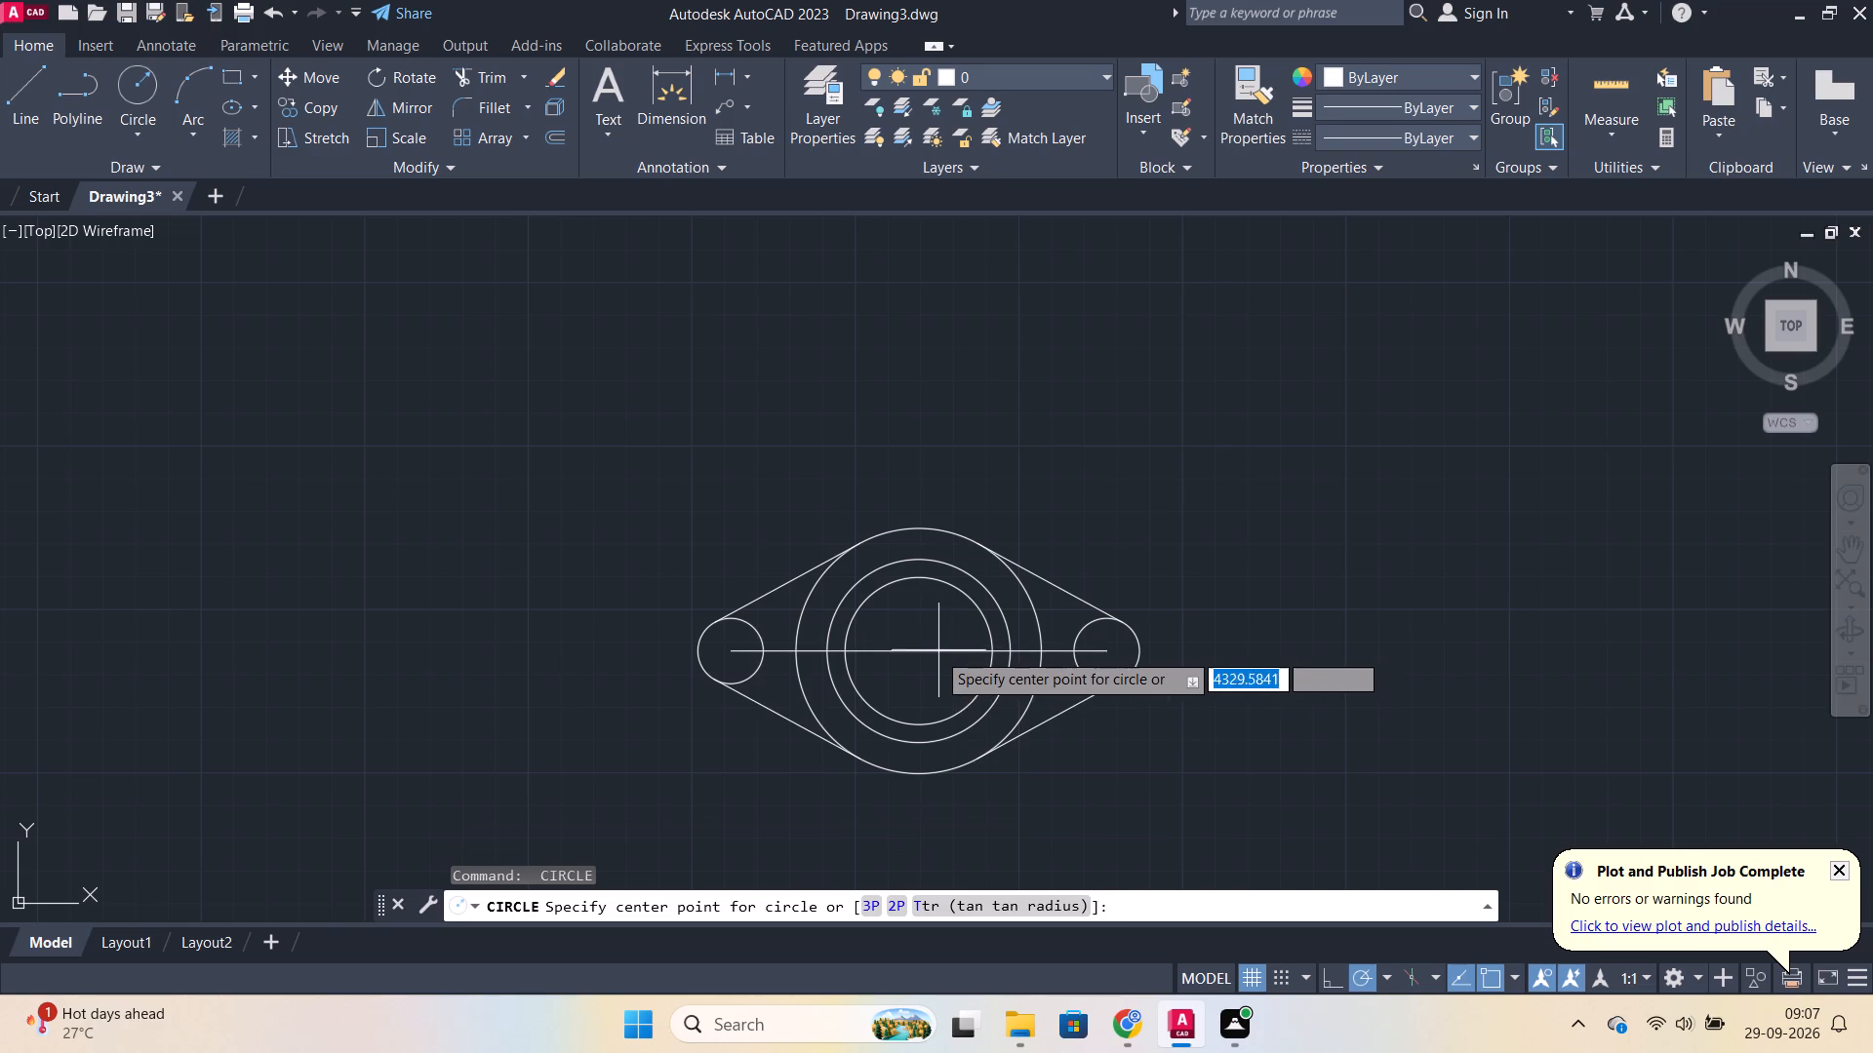
pyautogui.click(916, 649)
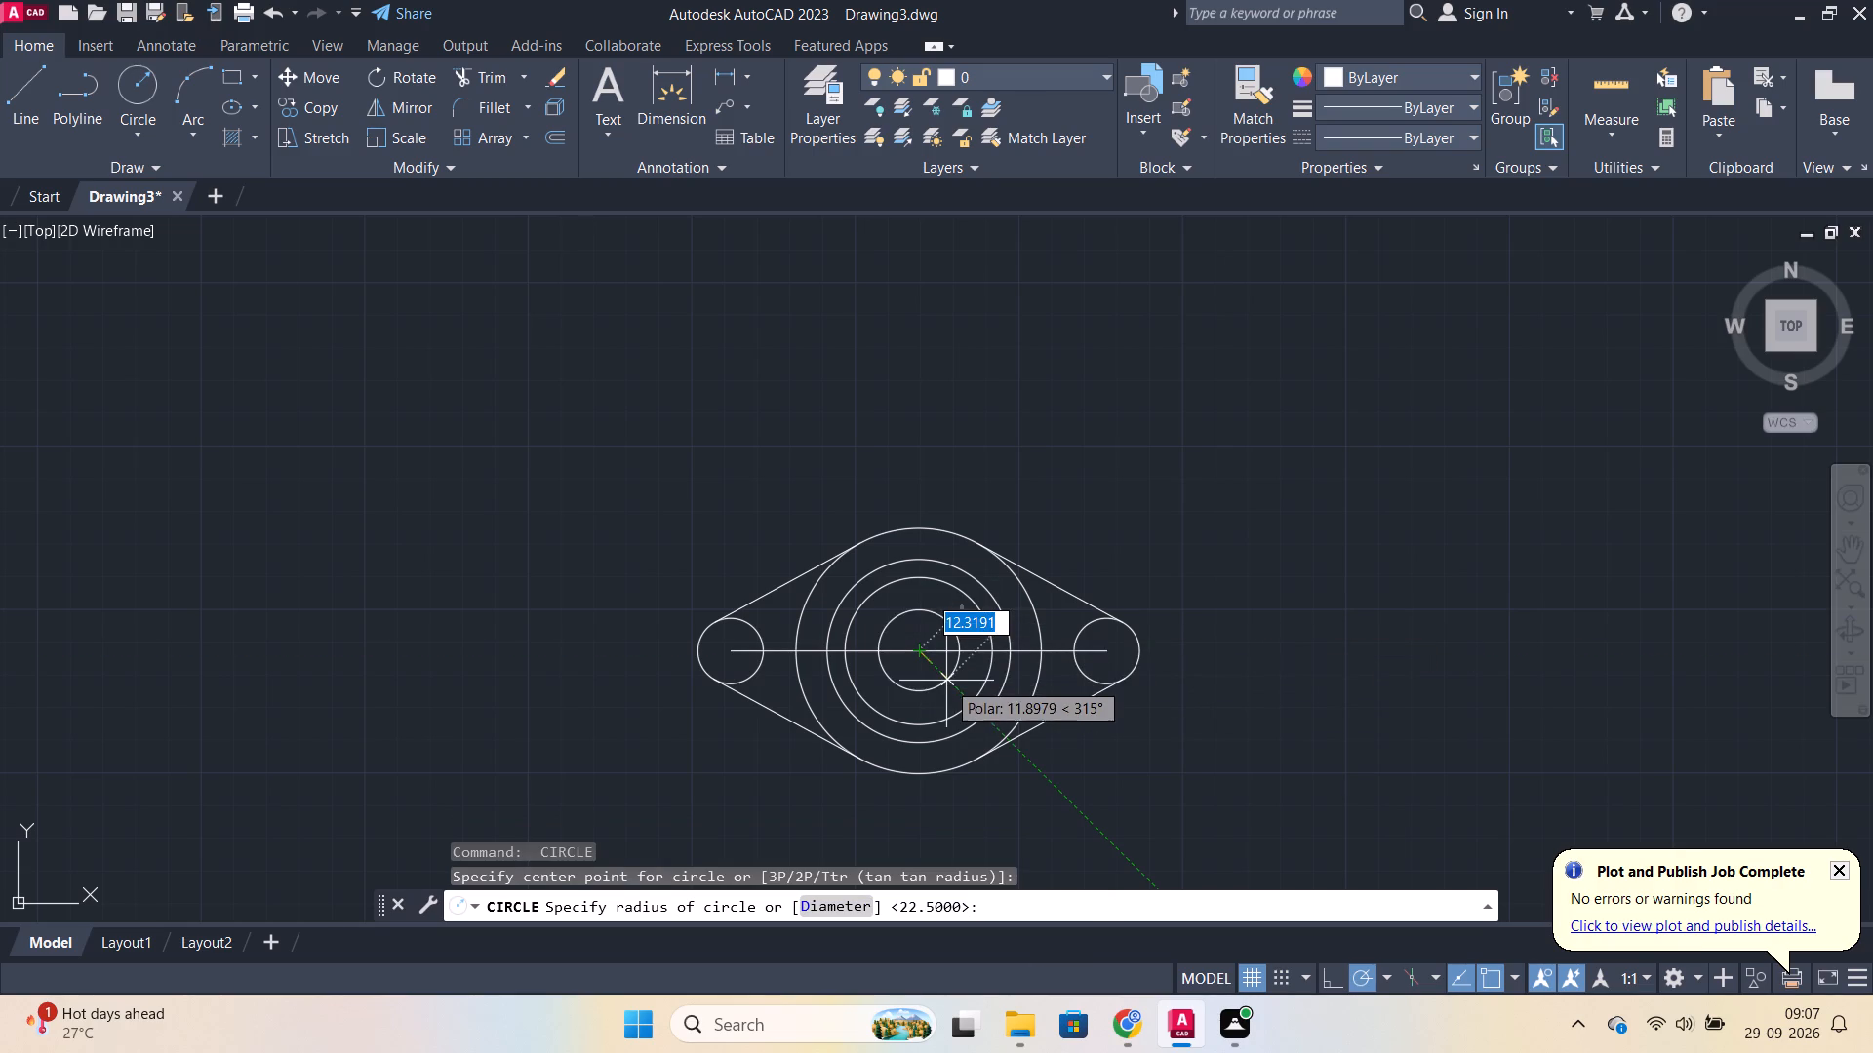
pyautogui.press('d')
pyautogui.press('Return')
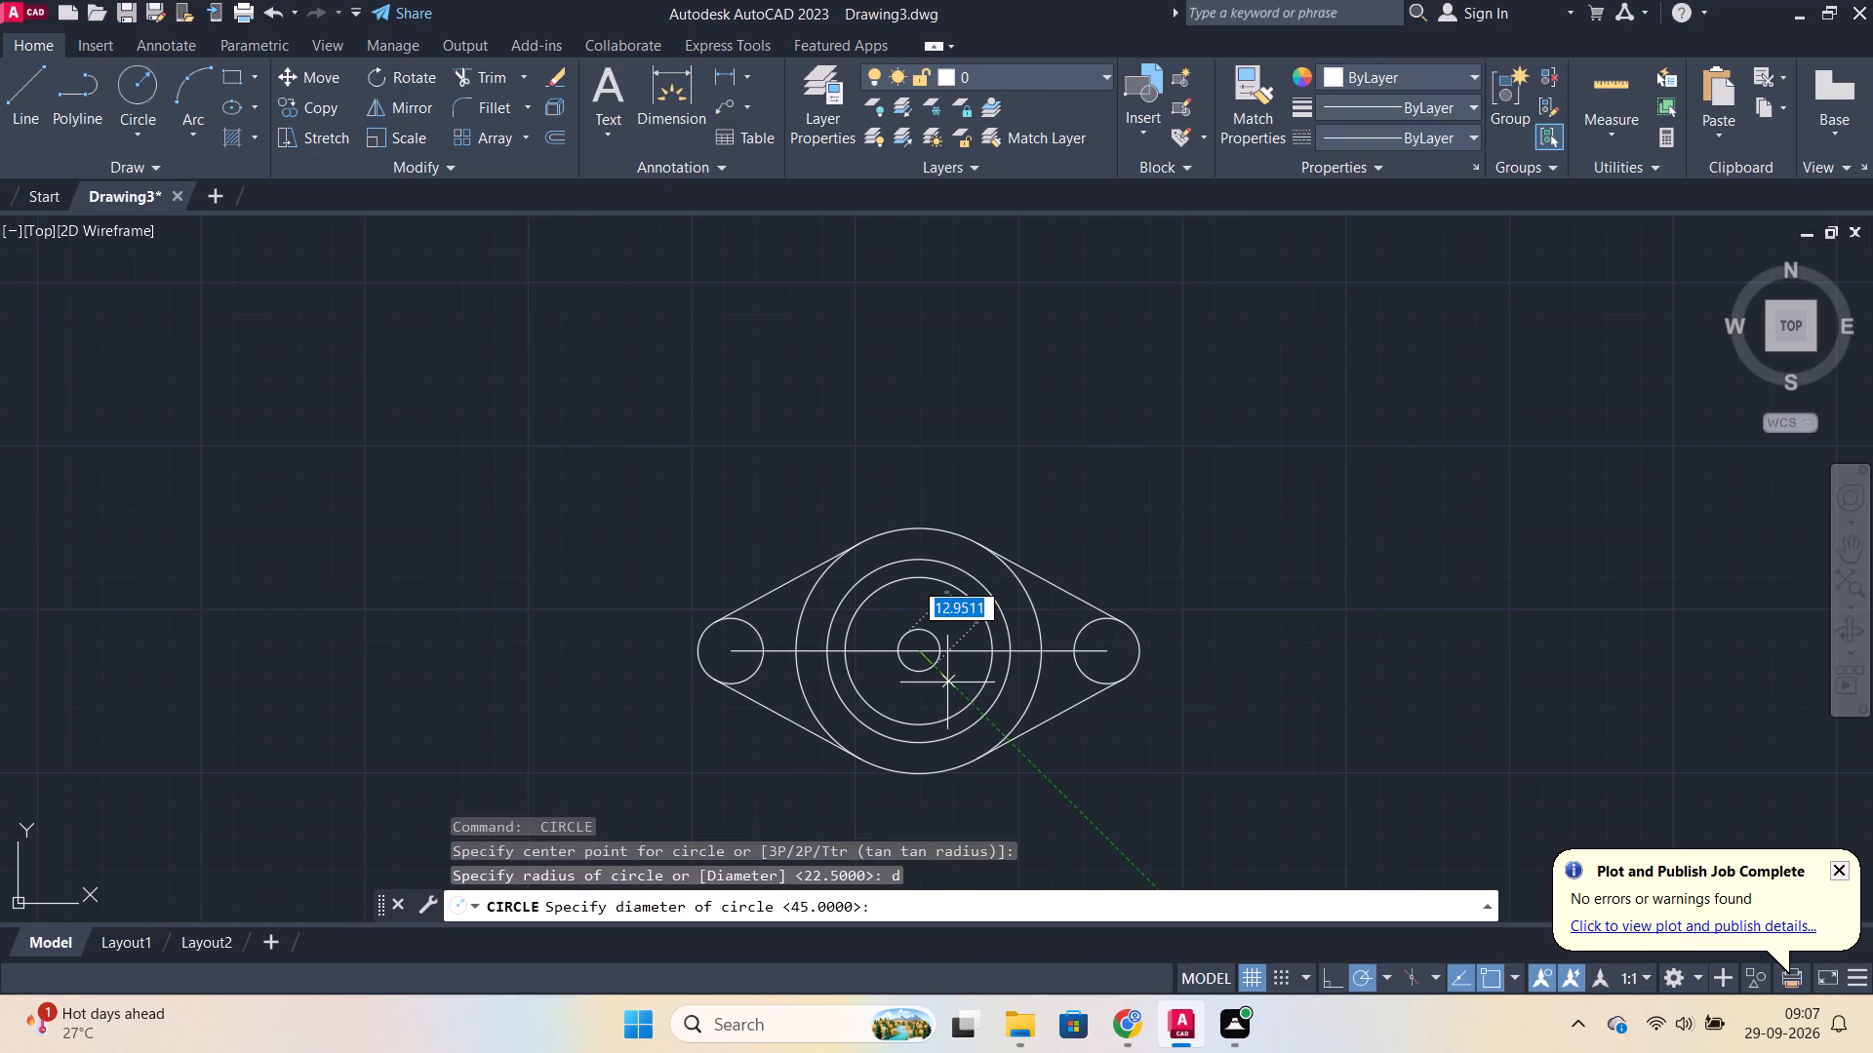
pyautogui.write('38')
pyautogui.press('Return')
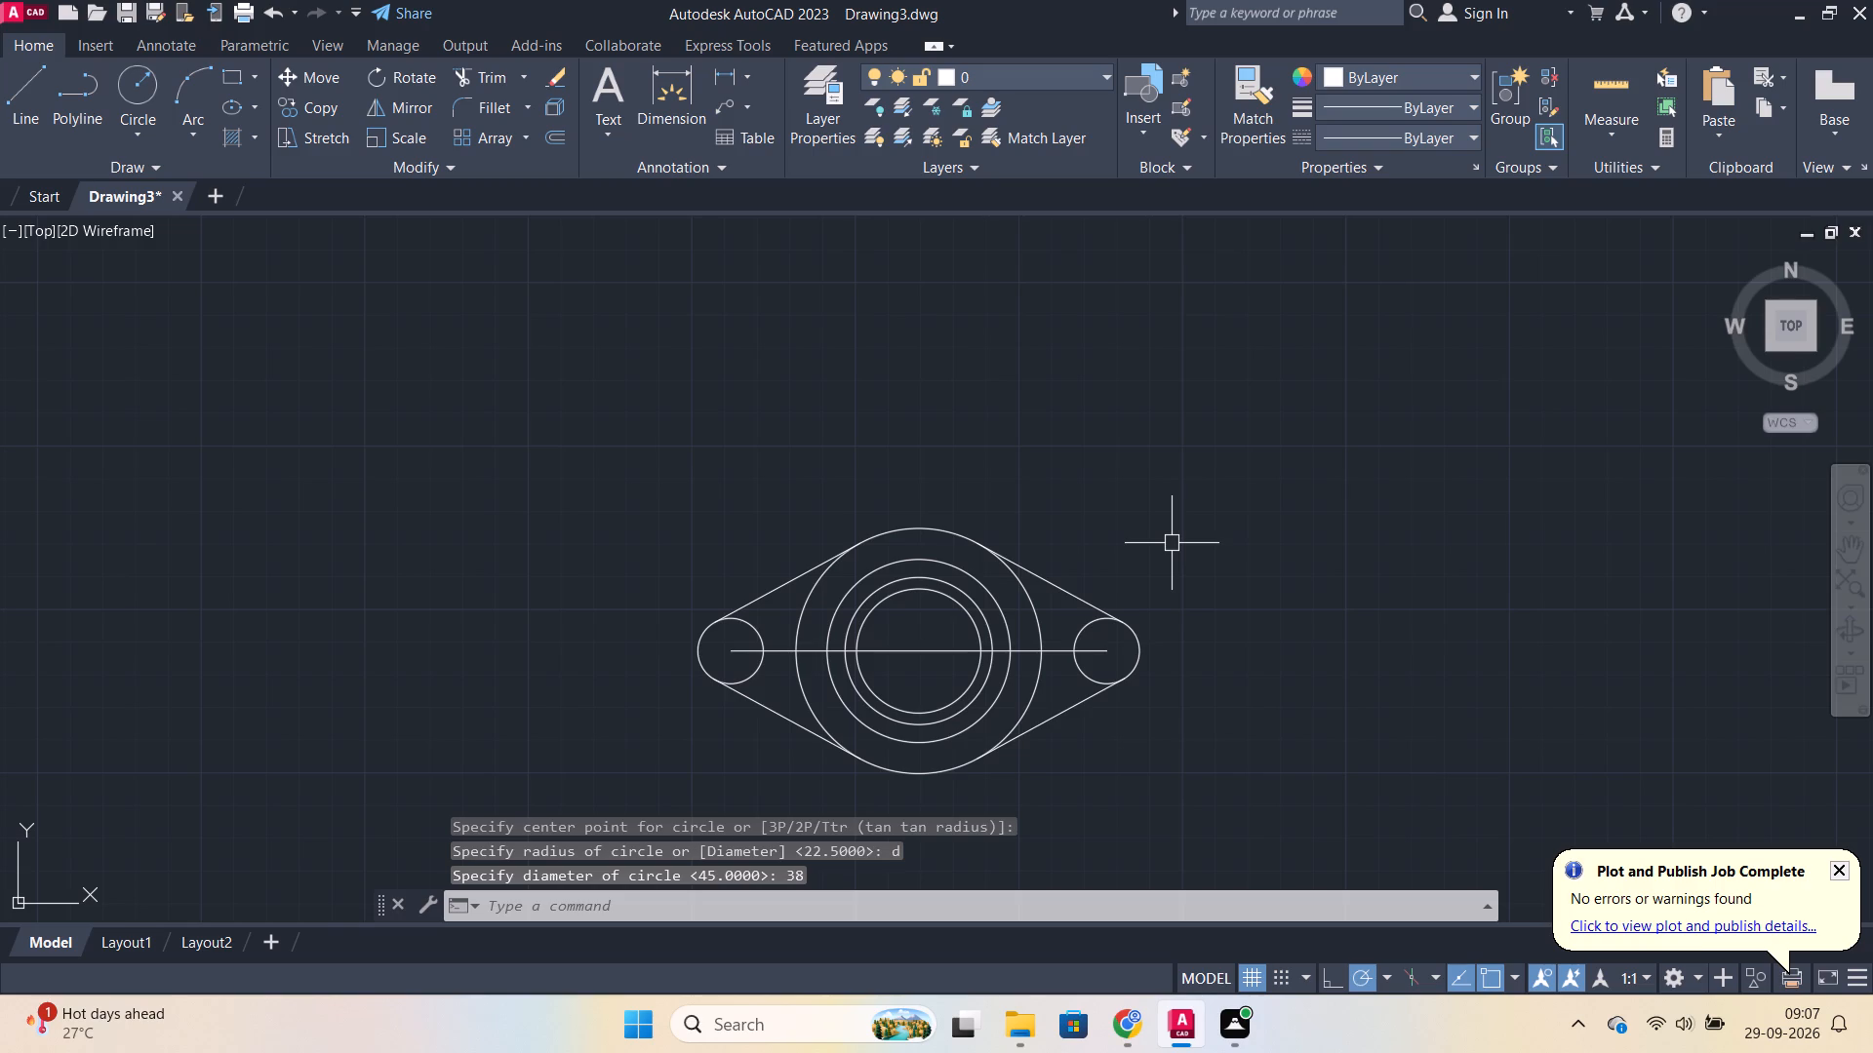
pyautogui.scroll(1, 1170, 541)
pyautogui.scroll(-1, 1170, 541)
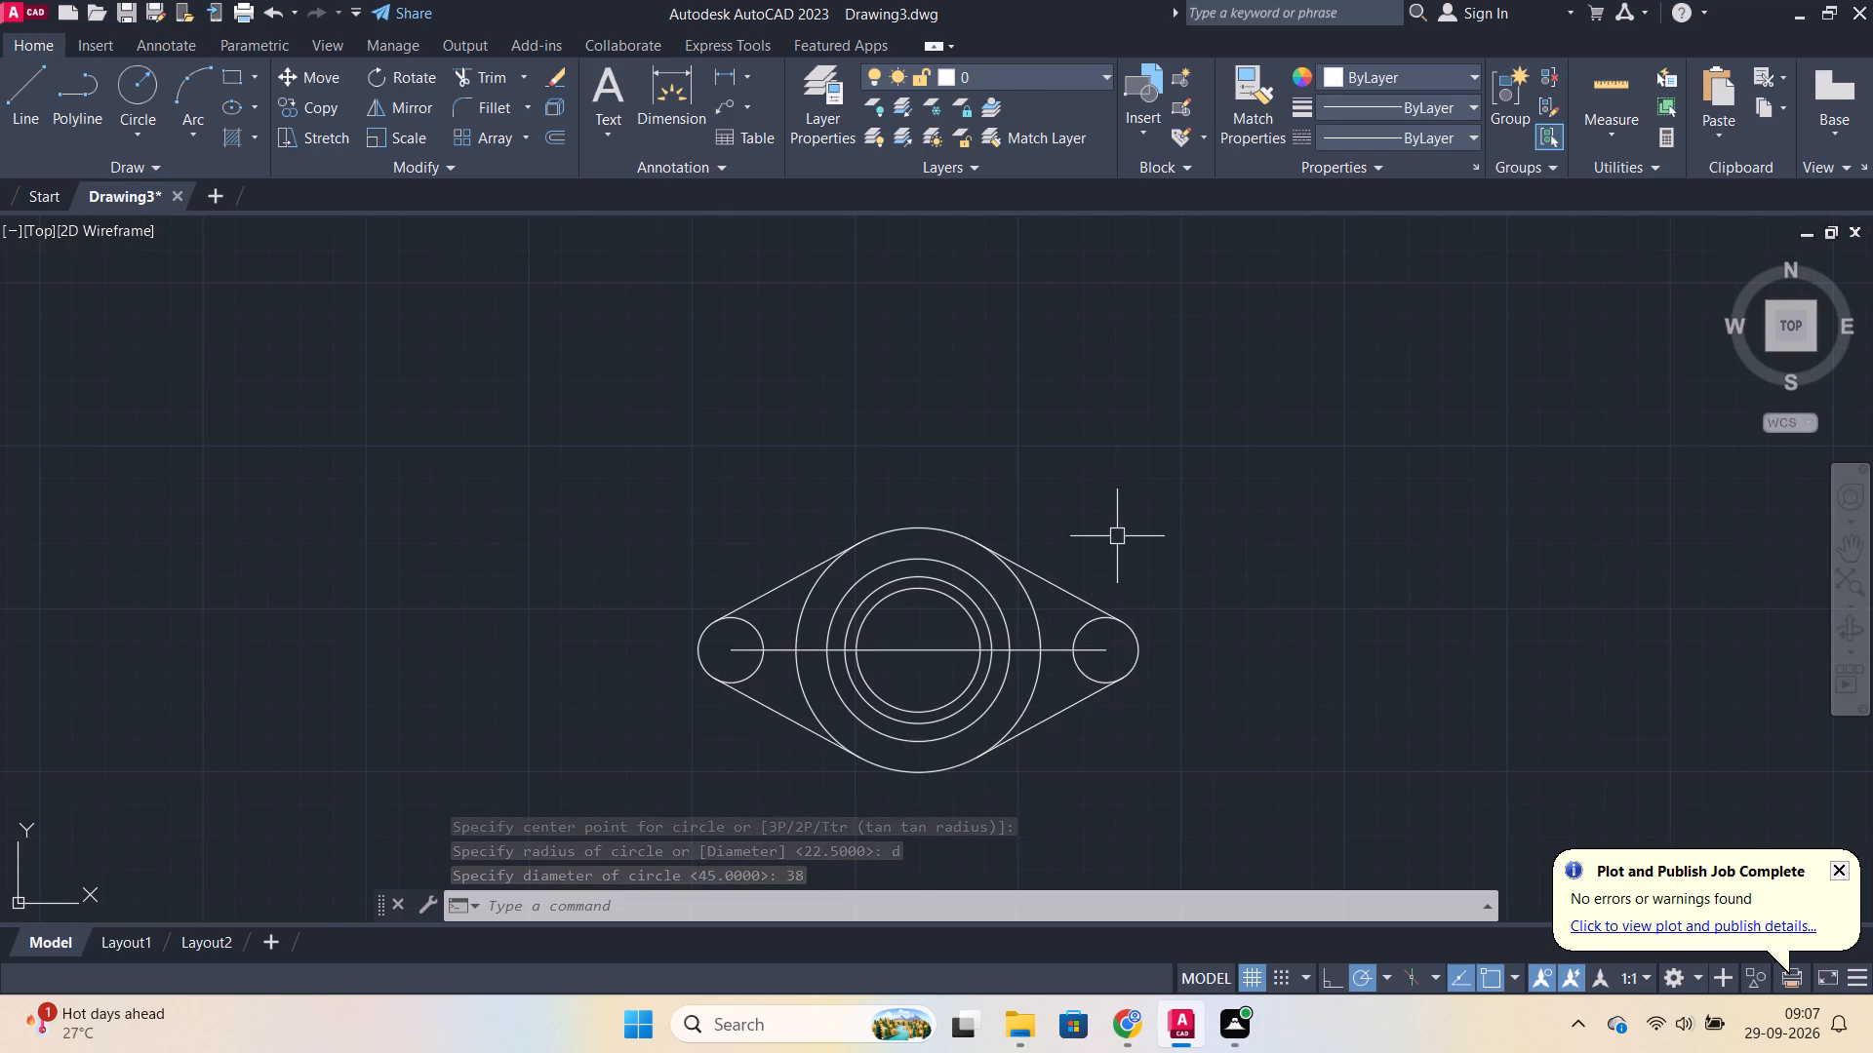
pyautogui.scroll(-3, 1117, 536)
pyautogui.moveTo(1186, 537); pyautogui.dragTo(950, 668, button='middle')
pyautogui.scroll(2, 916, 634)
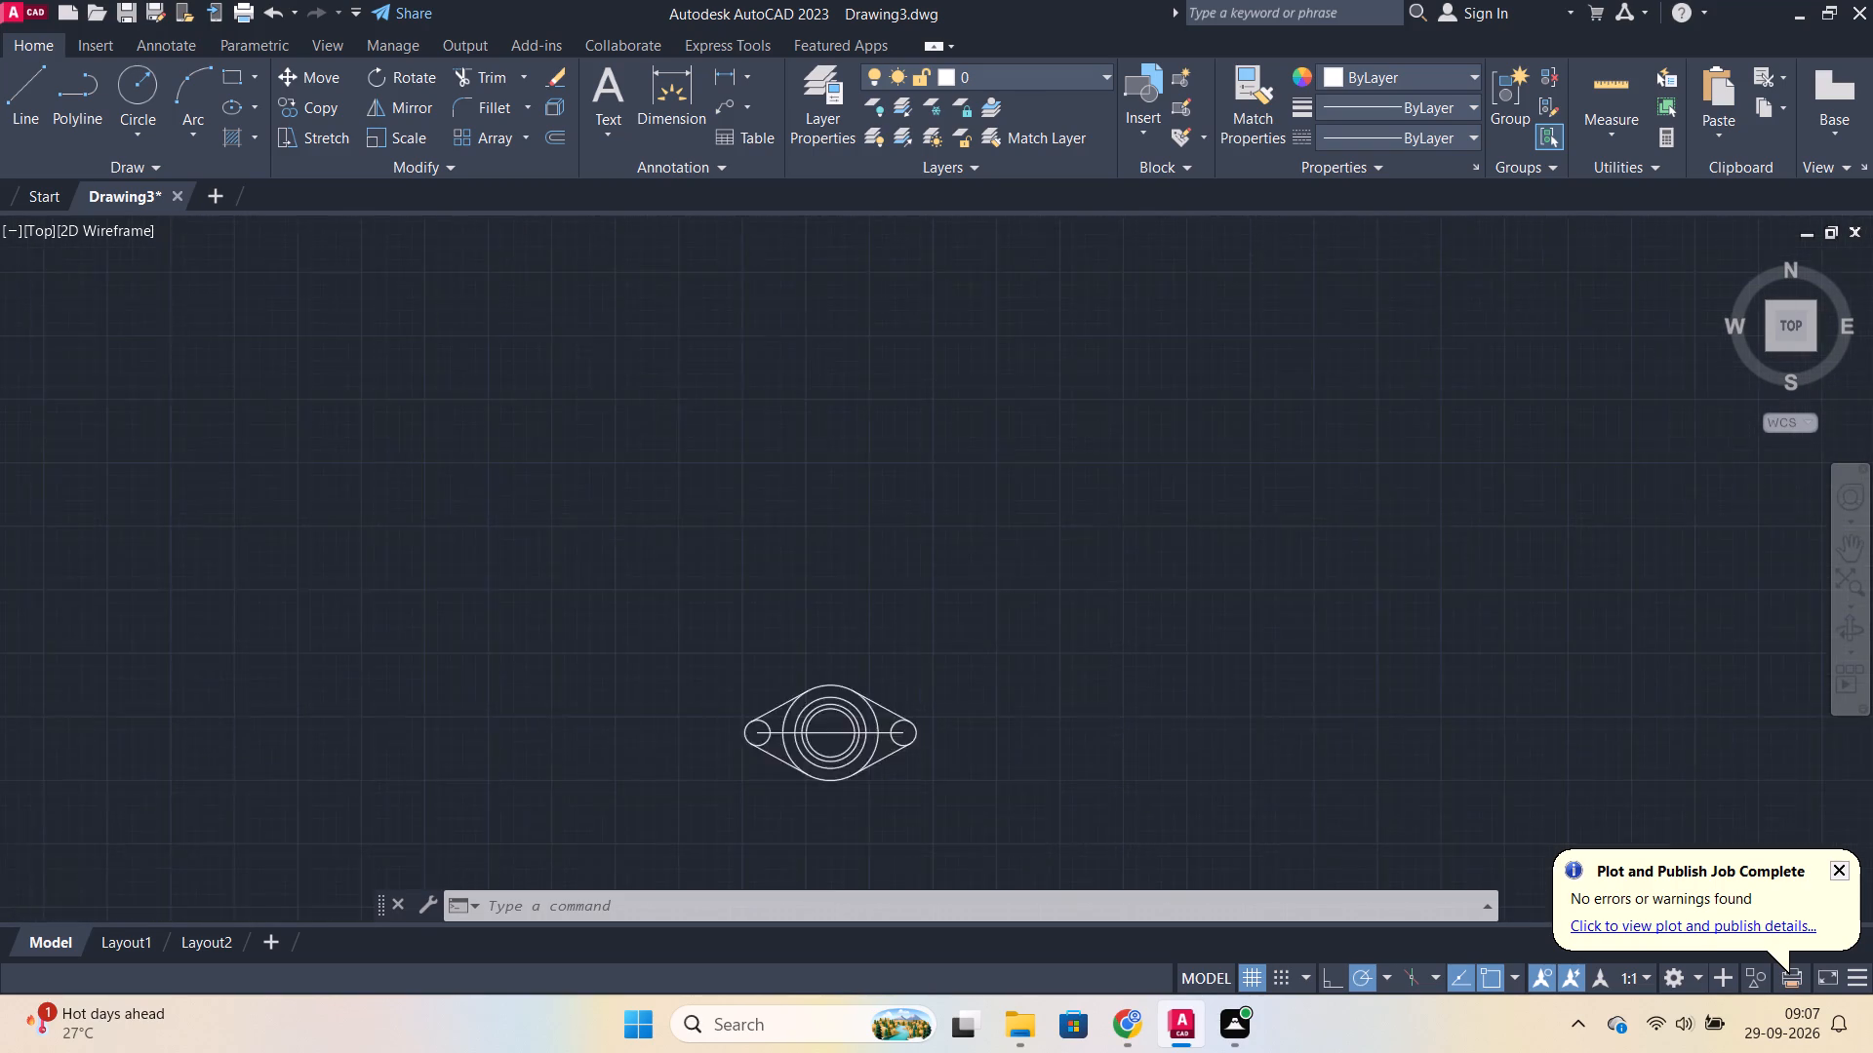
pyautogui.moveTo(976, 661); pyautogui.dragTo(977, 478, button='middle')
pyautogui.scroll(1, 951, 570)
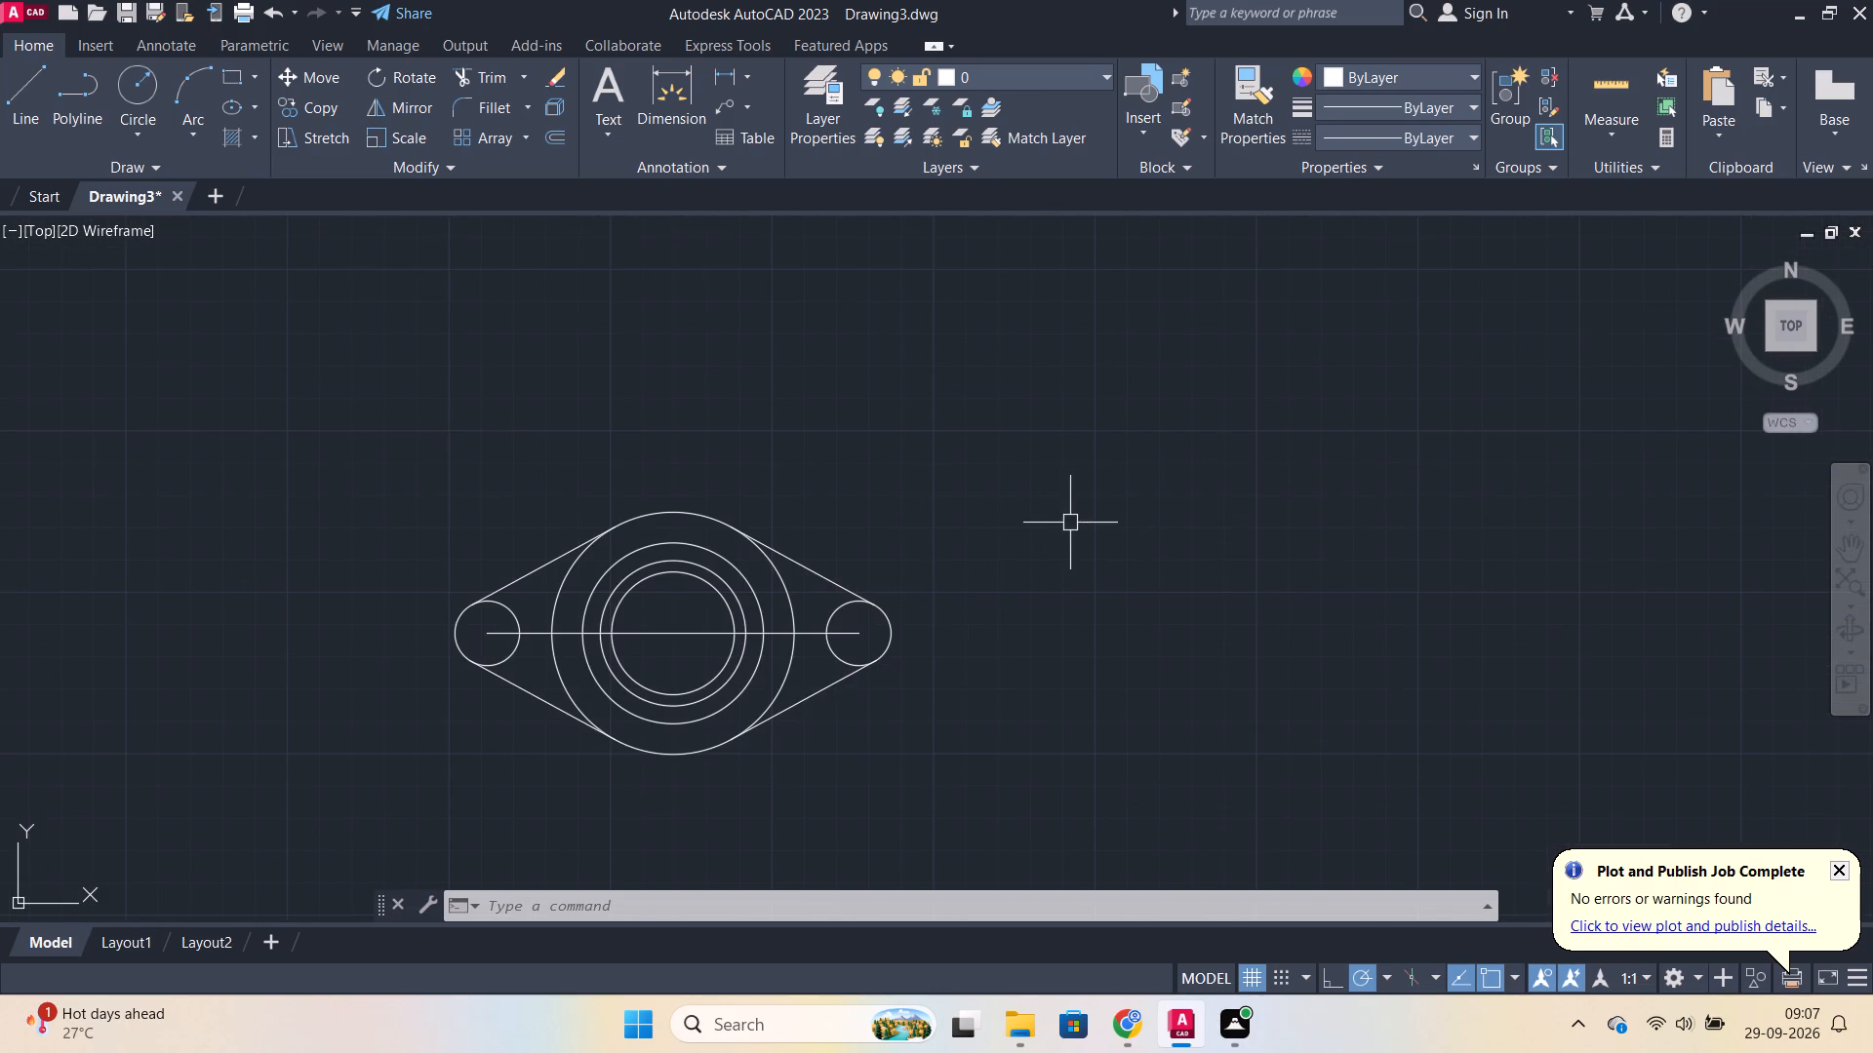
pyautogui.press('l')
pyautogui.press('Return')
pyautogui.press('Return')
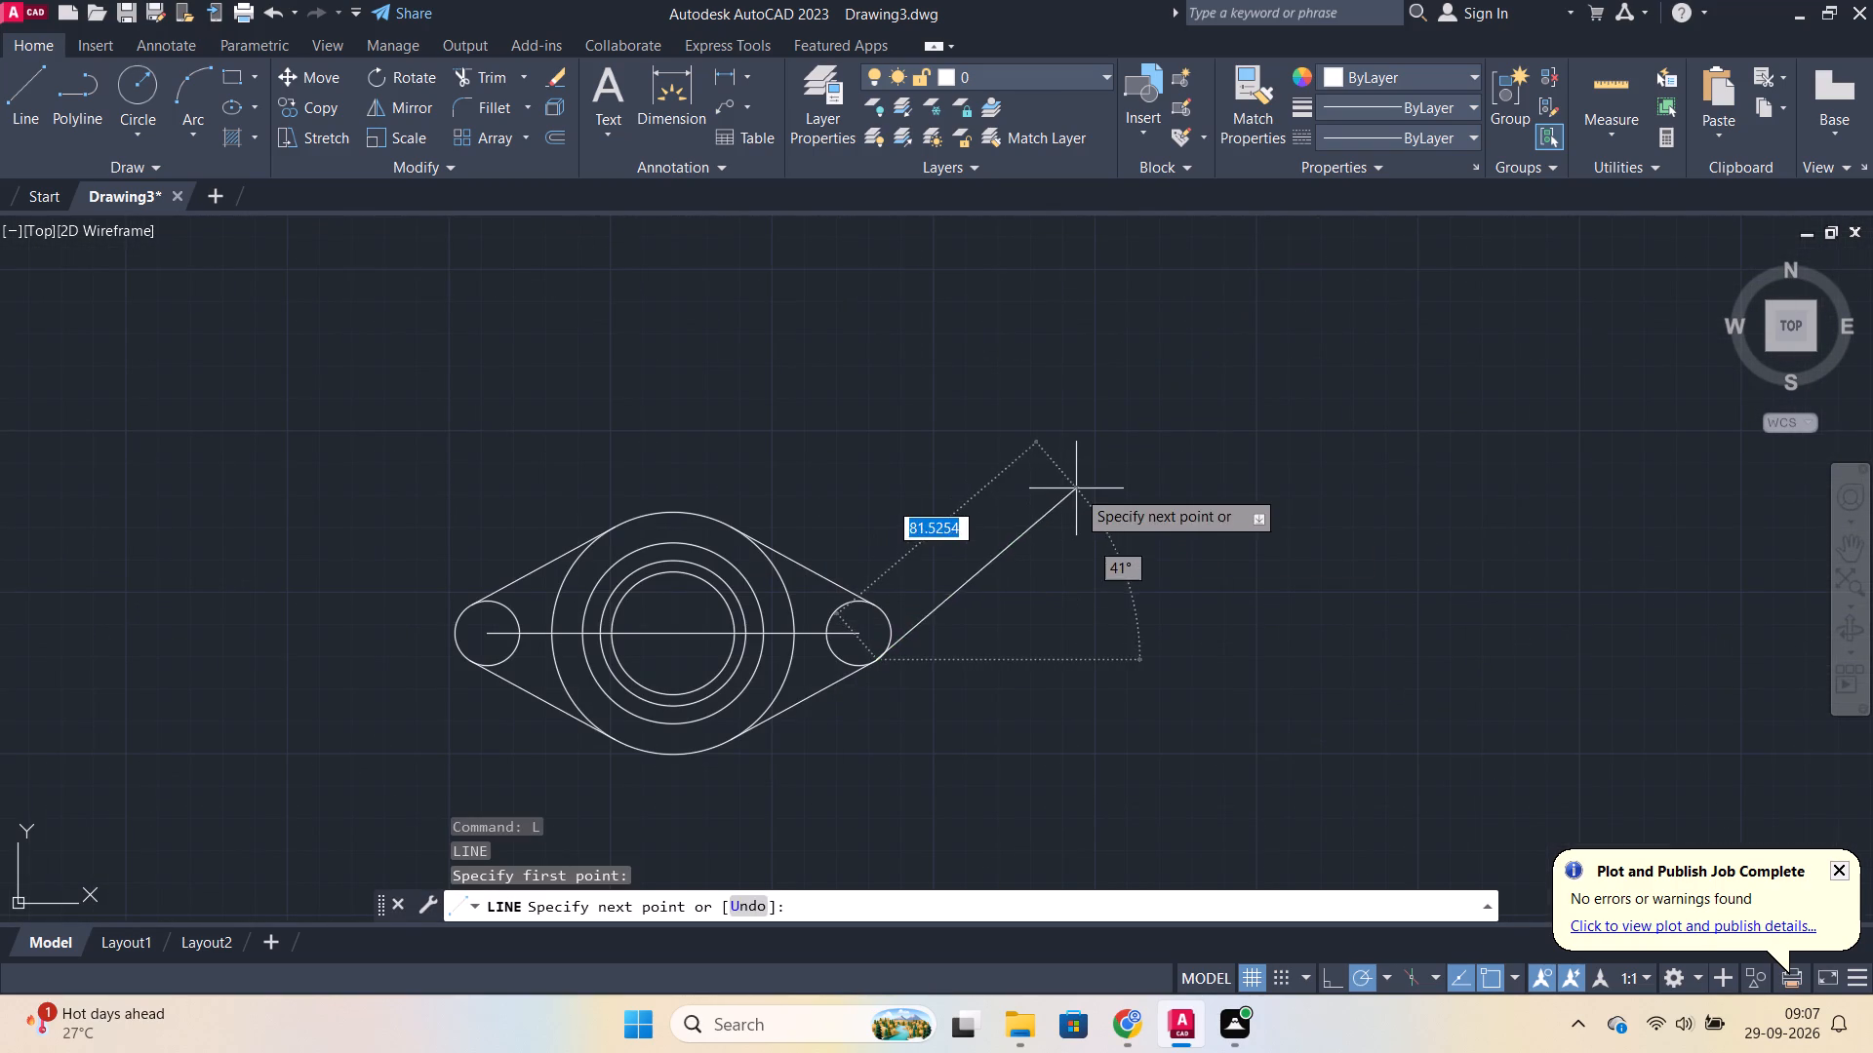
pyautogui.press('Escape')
# Draw a vertical line upward from the outer quadrant of the left small circle to the space above the flange.
pyautogui.press('l')
pyautogui.press('Return')
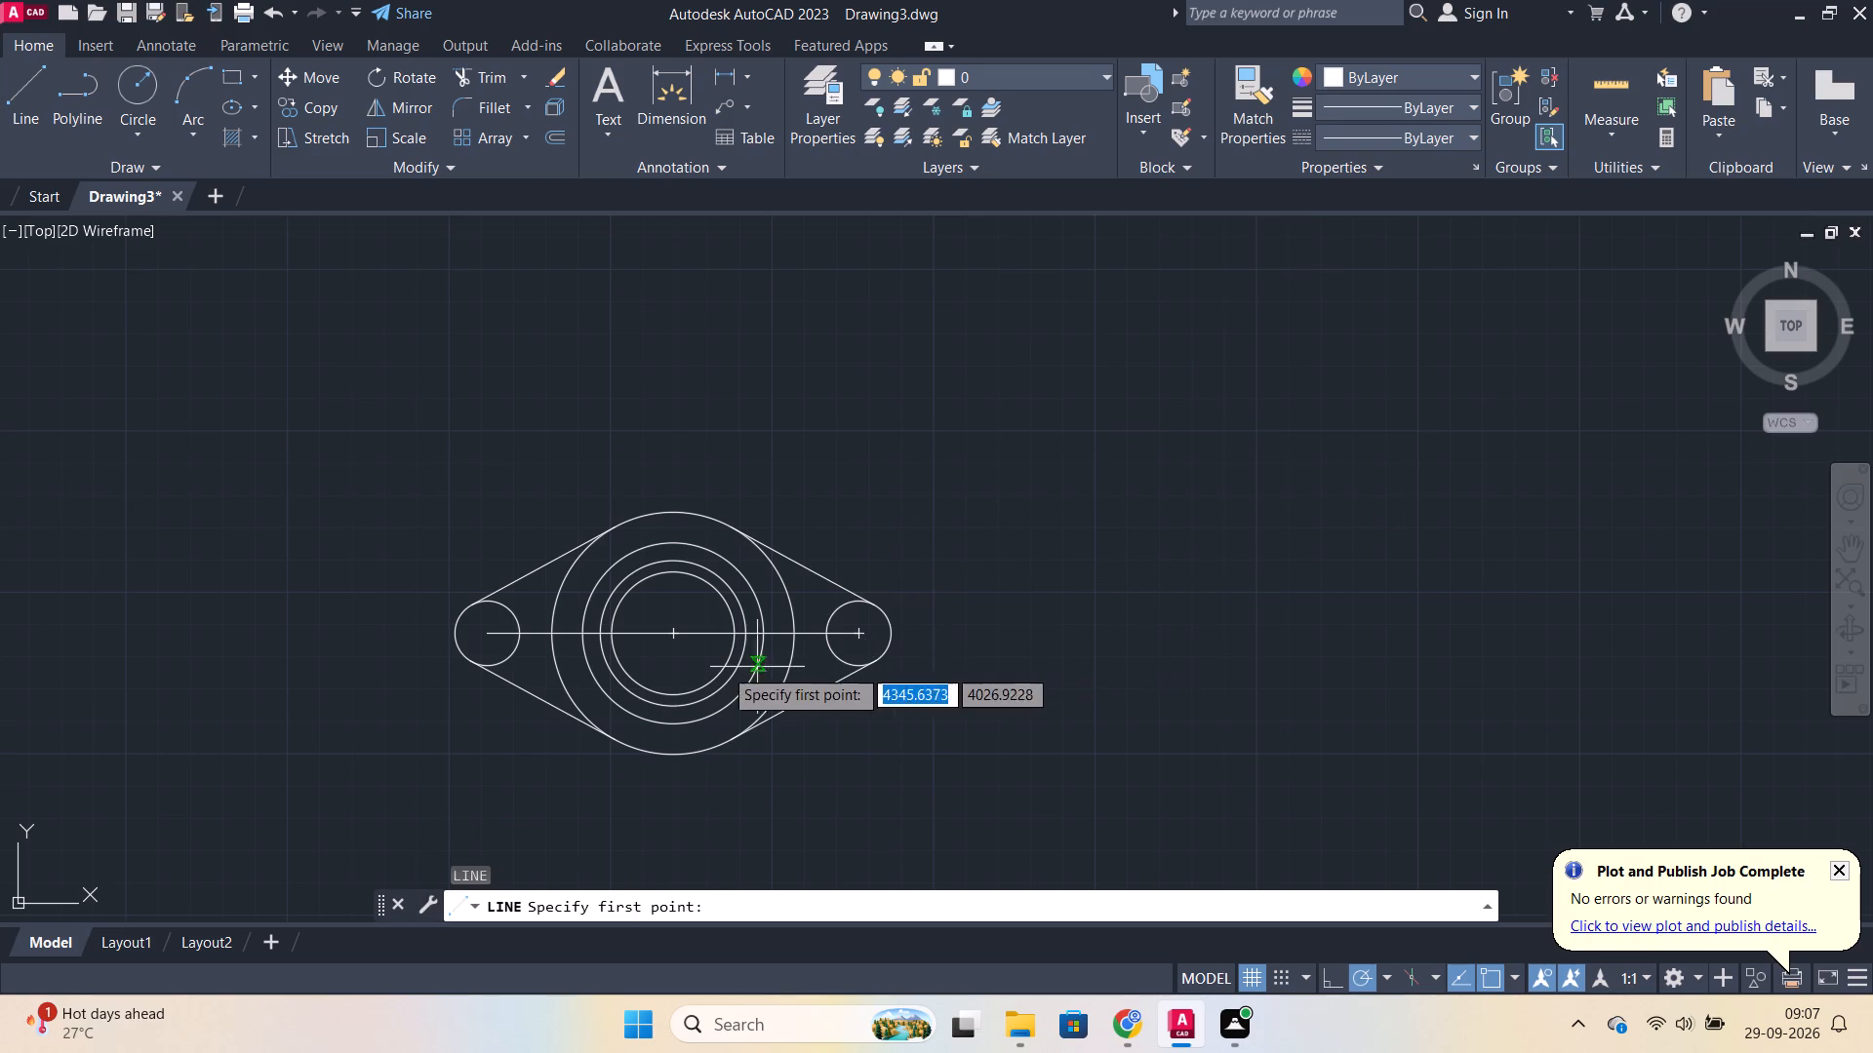
pyautogui.click(458, 629)
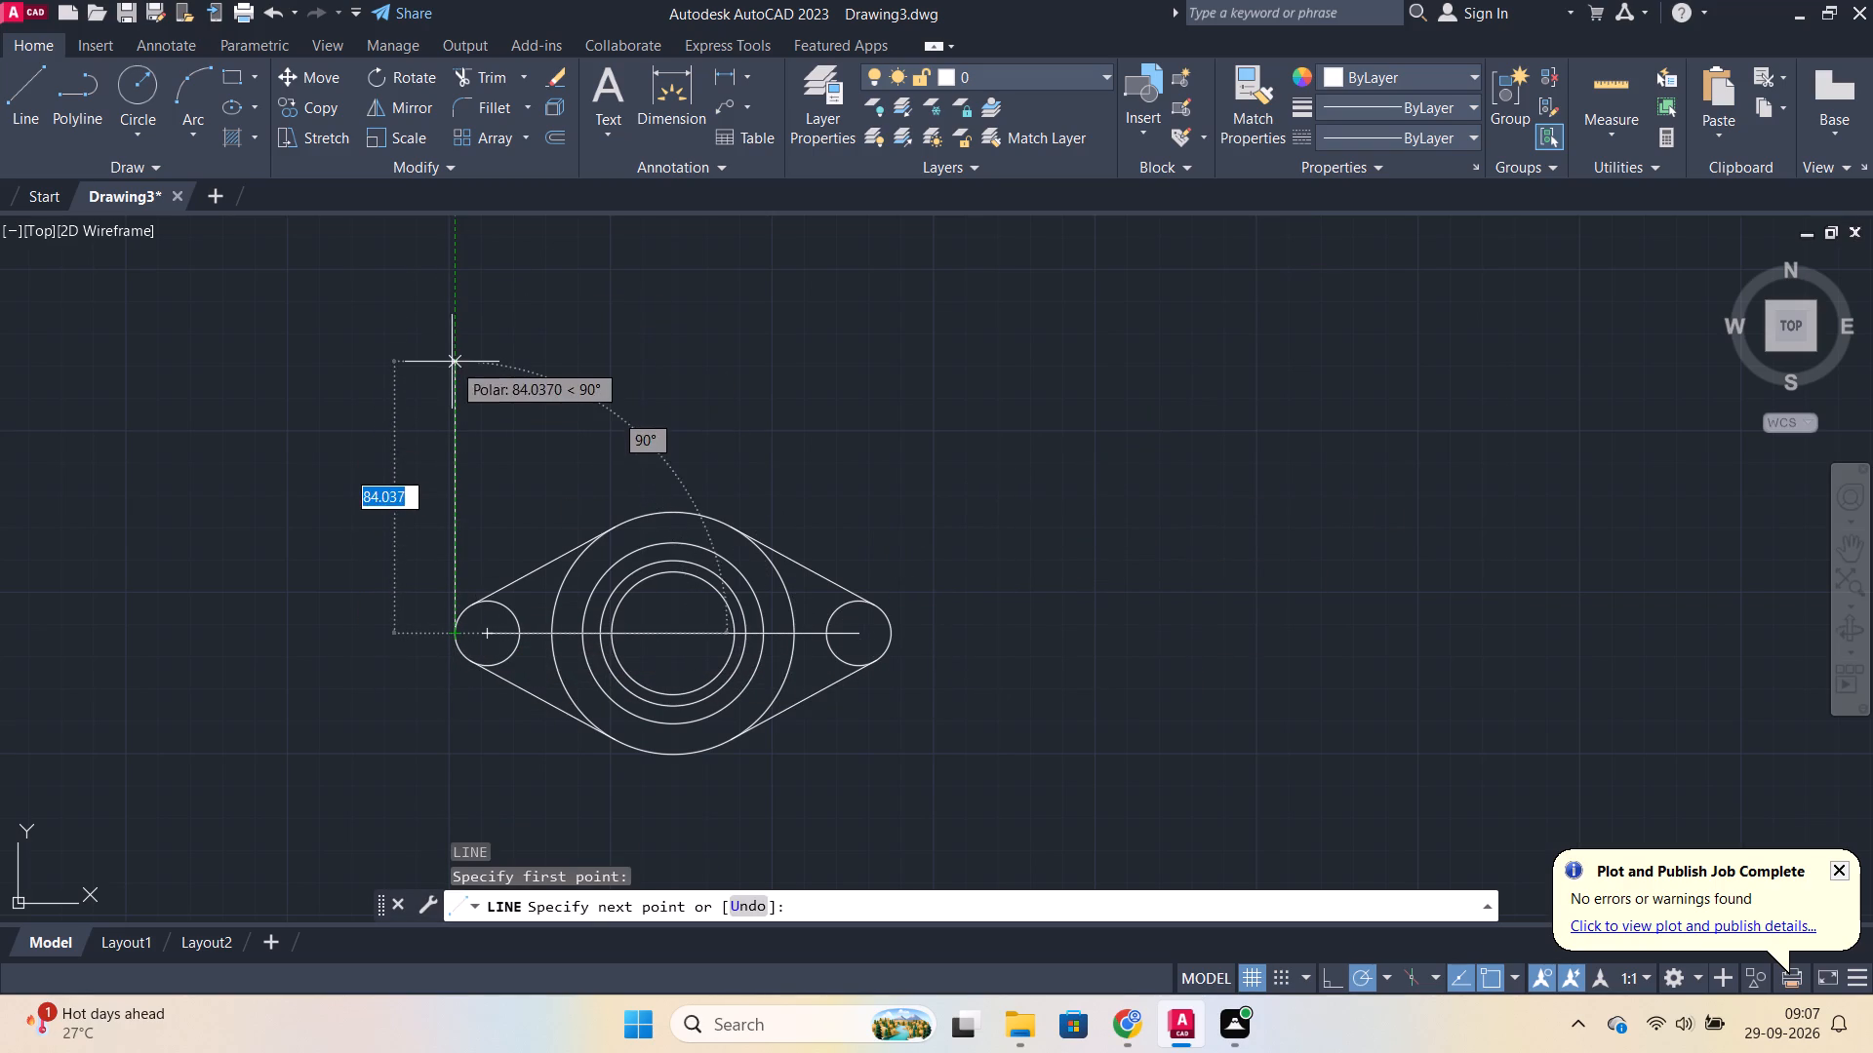
pyautogui.click(455, 344)
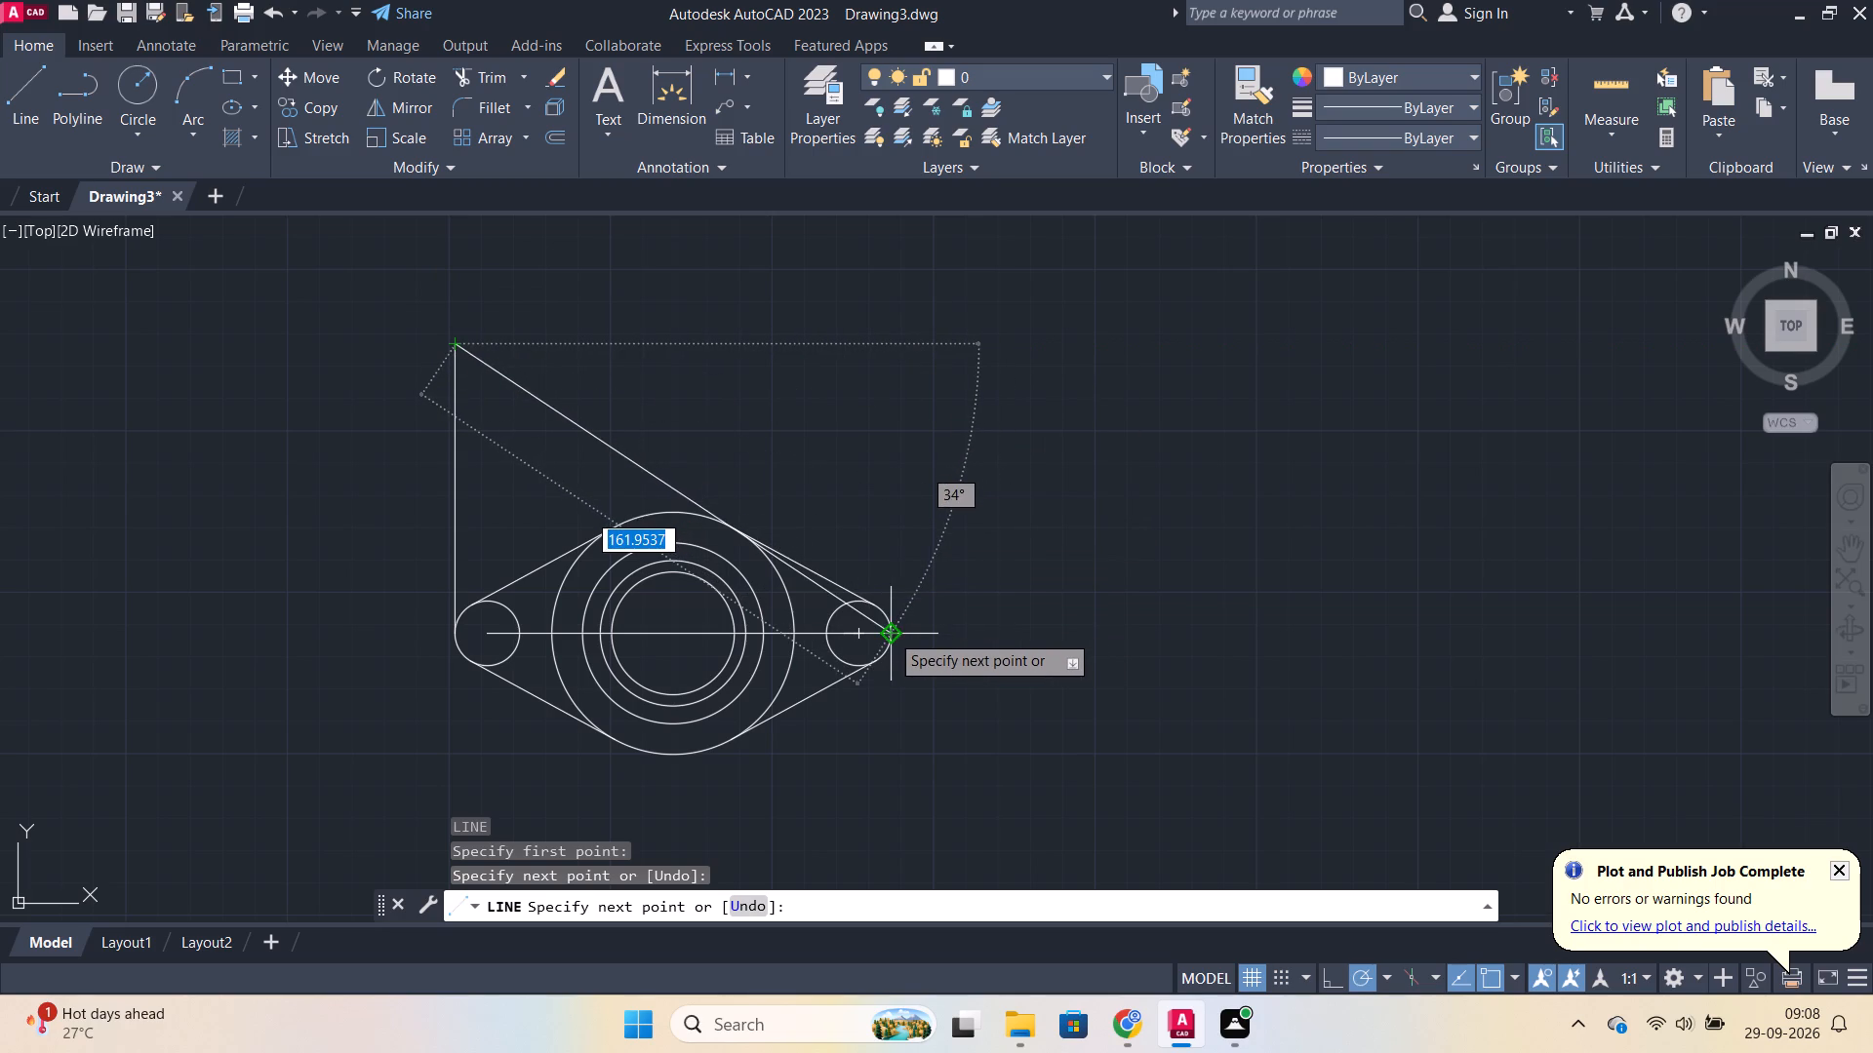
# Continue the line into a closed 135 by 16 rectangle above the flange, ending in line with the right small circle's outer quadrant.
pyautogui.click(893, 345)
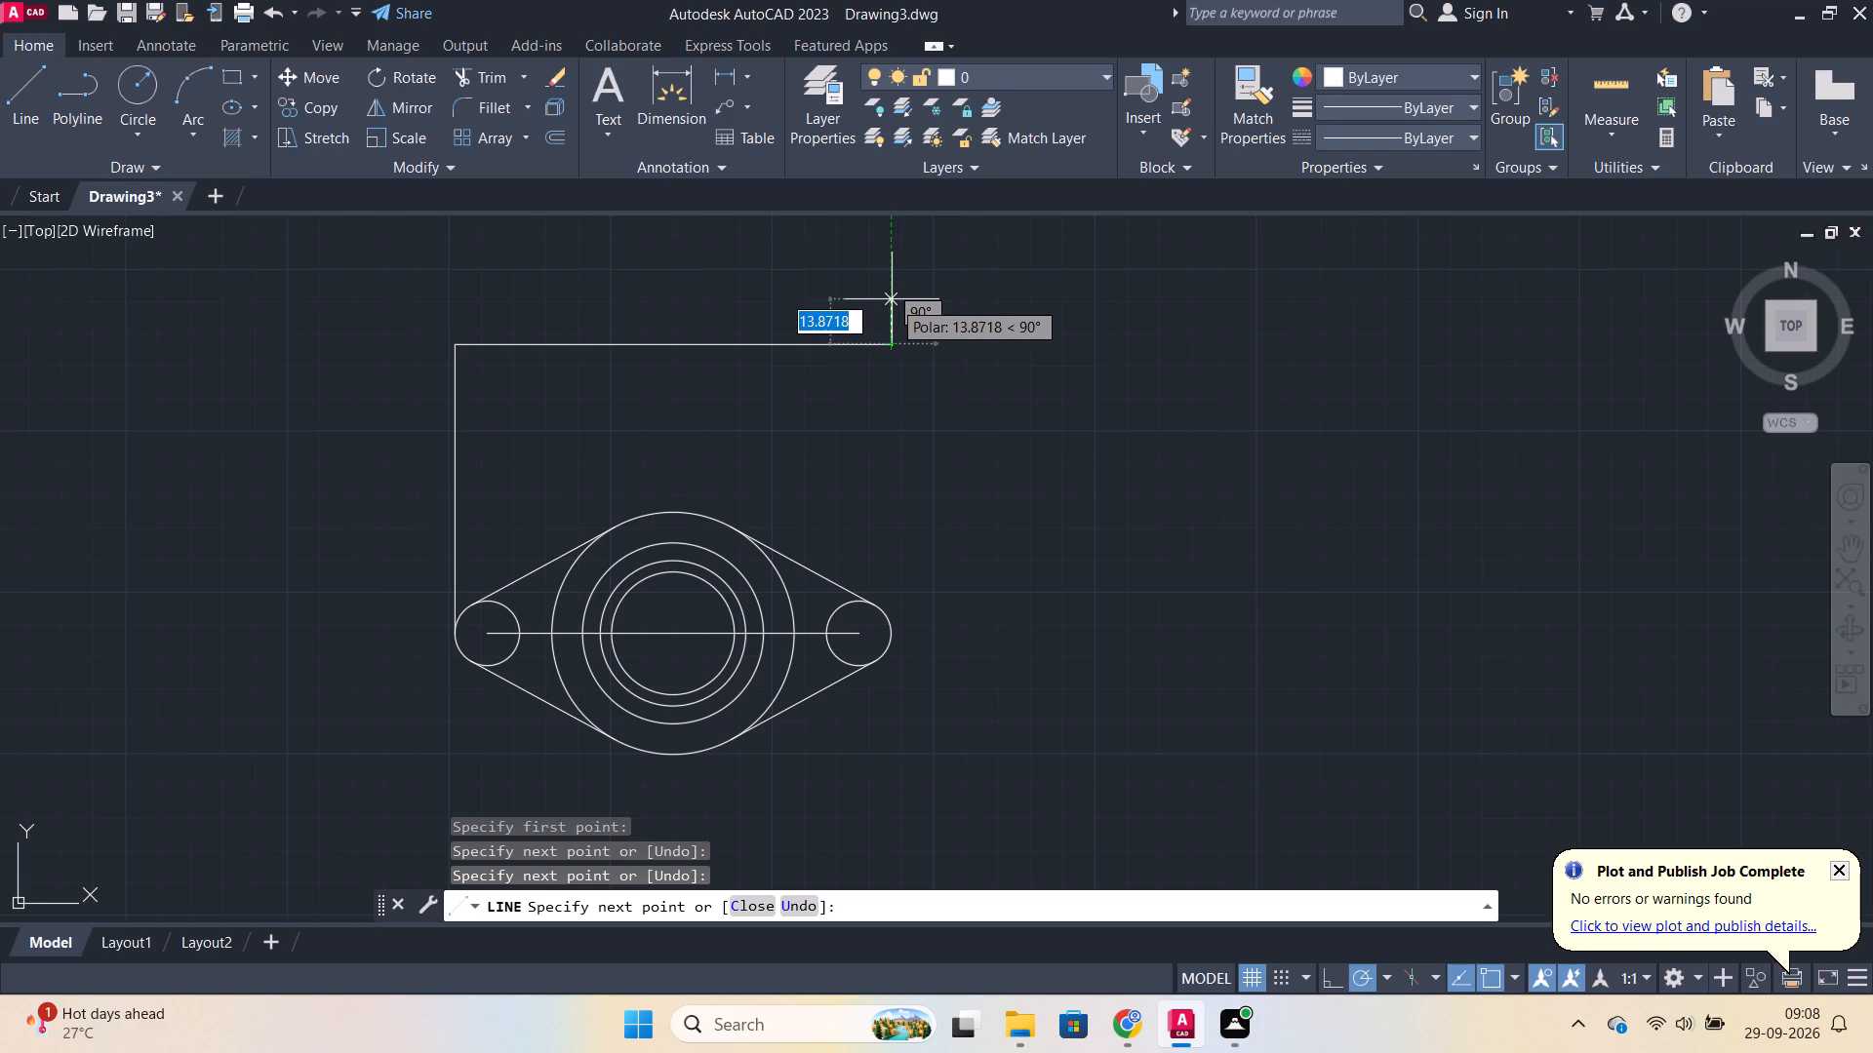
pyautogui.write('16')
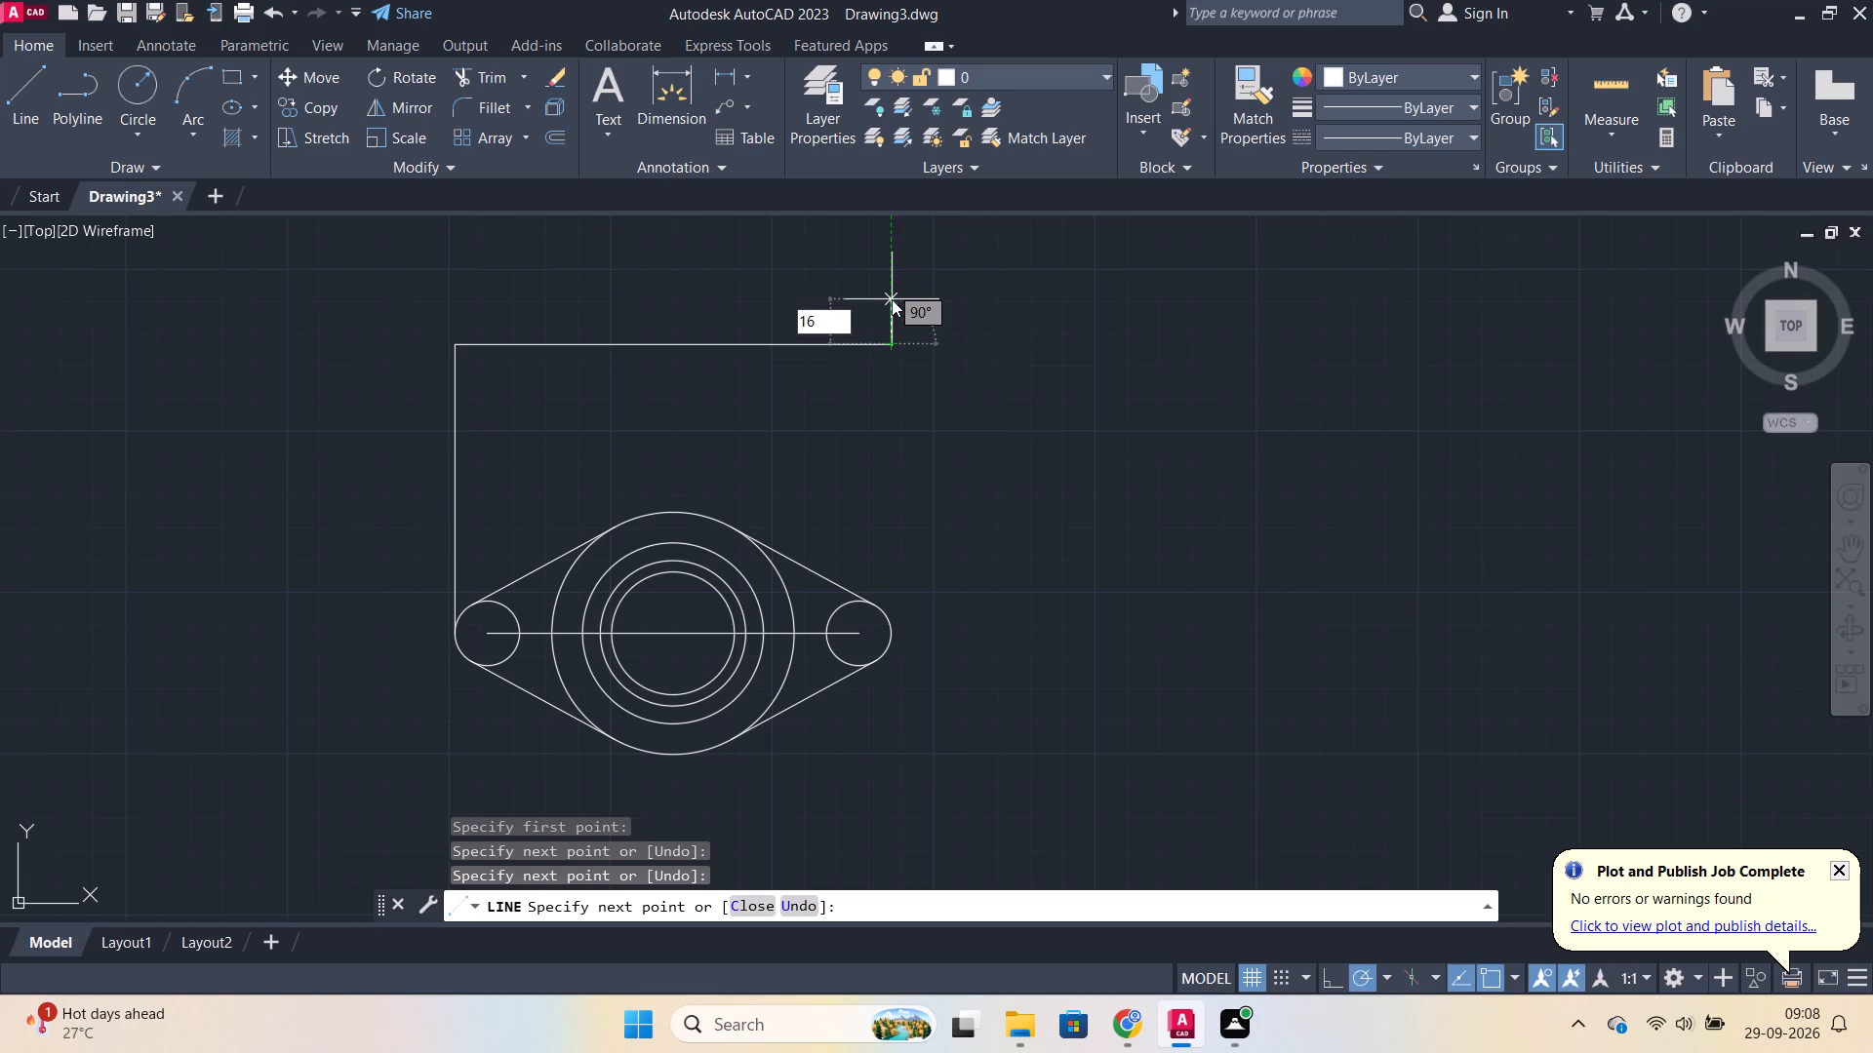
pyautogui.press('Return')
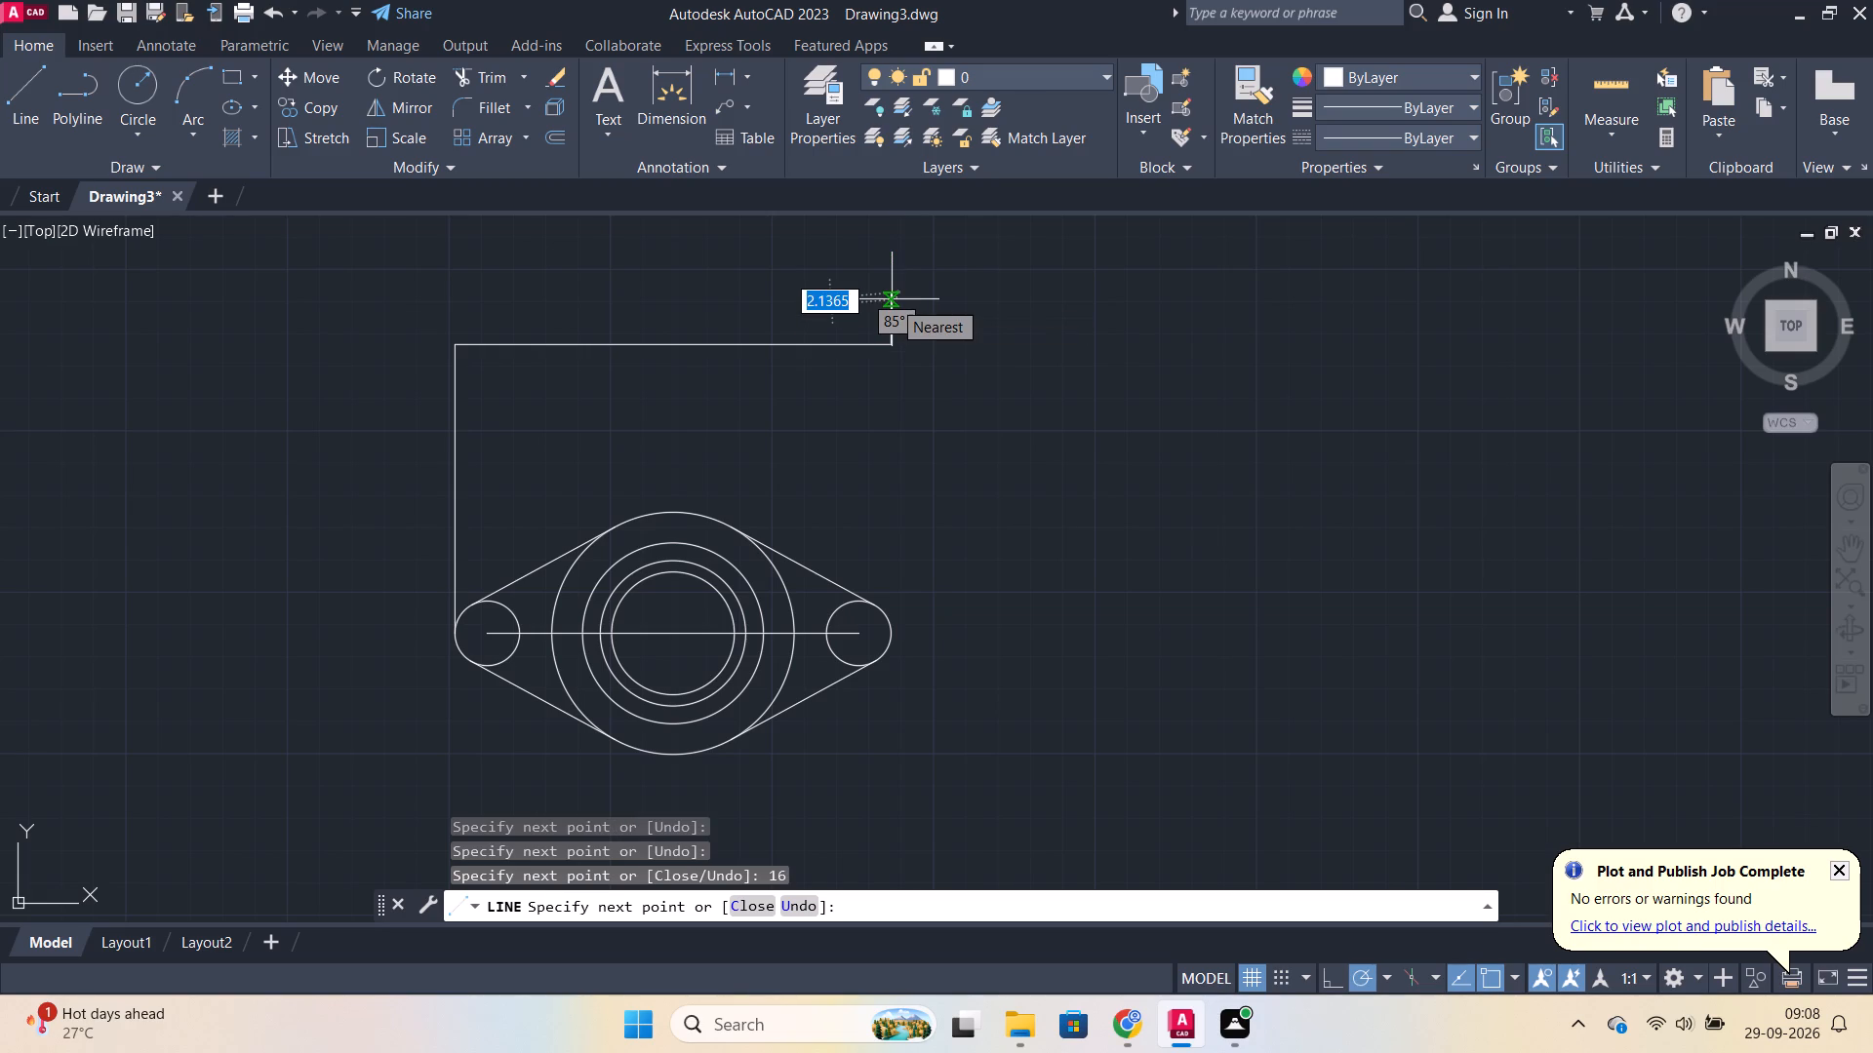
pyautogui.click(453, 296)
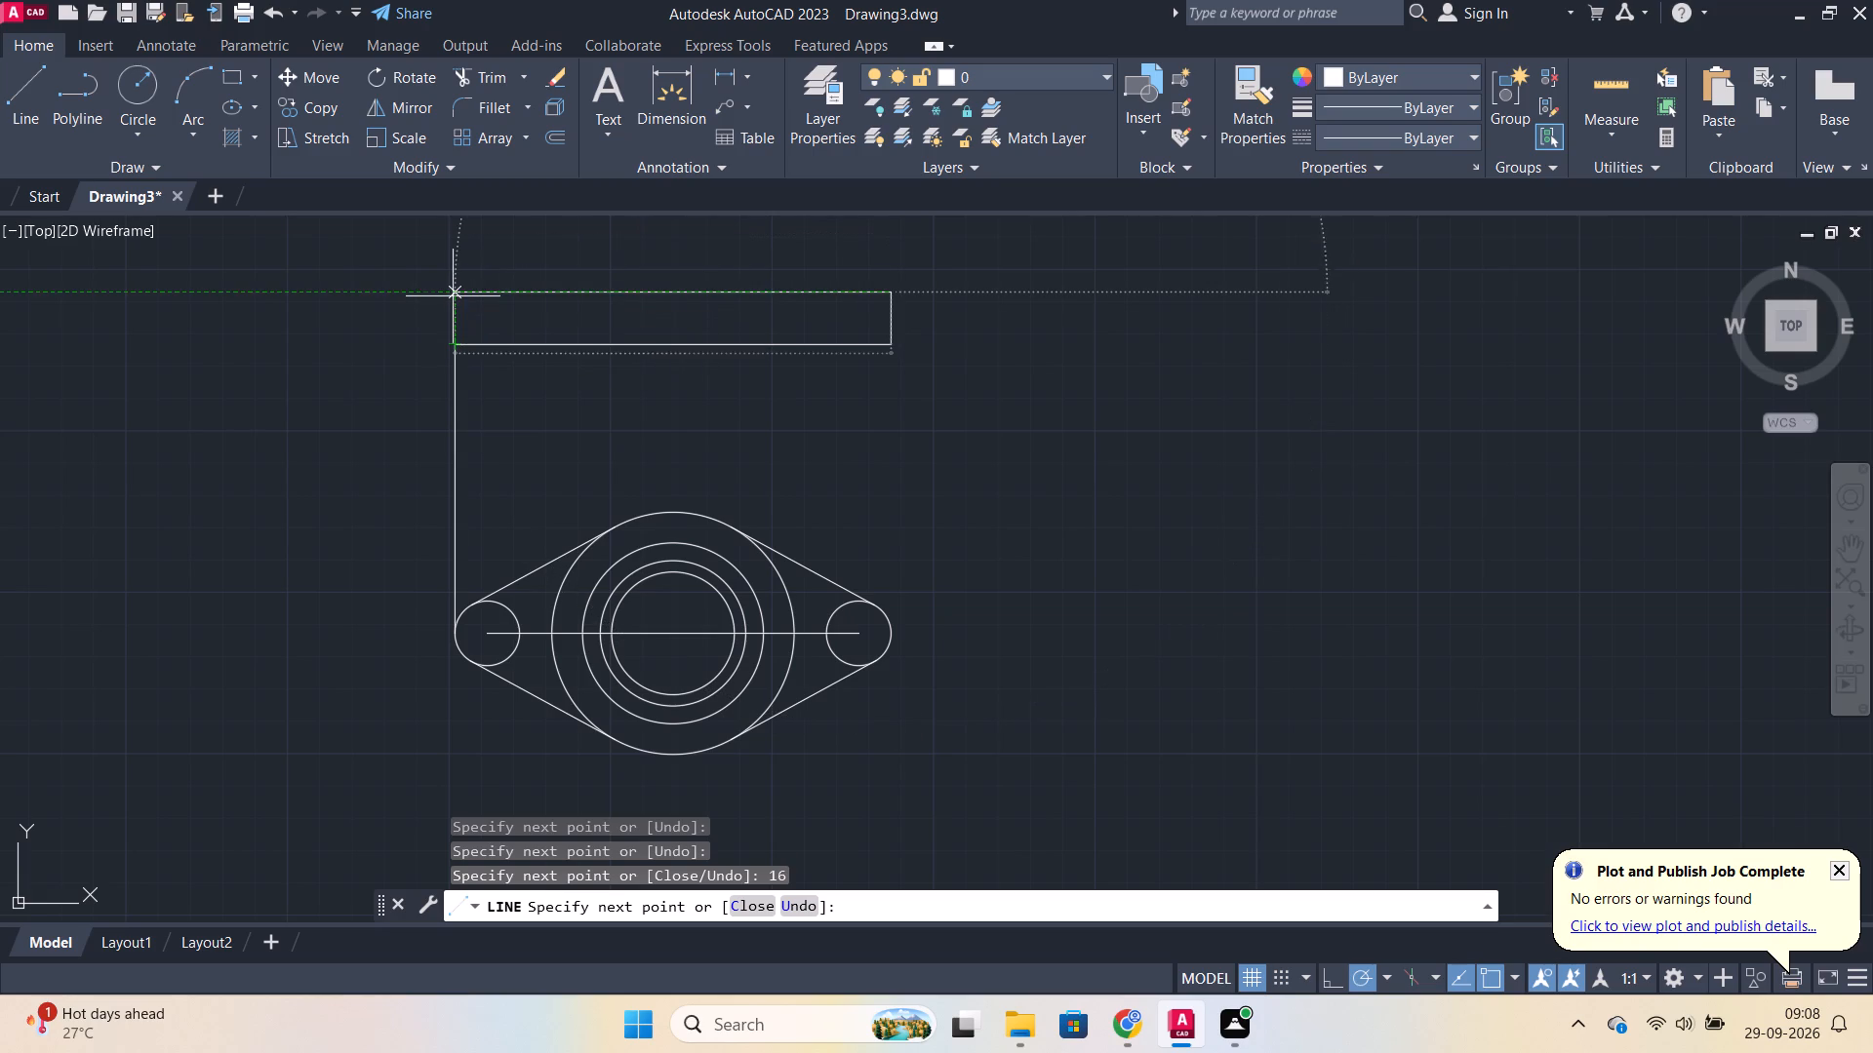
pyautogui.click(454, 347)
pyautogui.press('Escape')
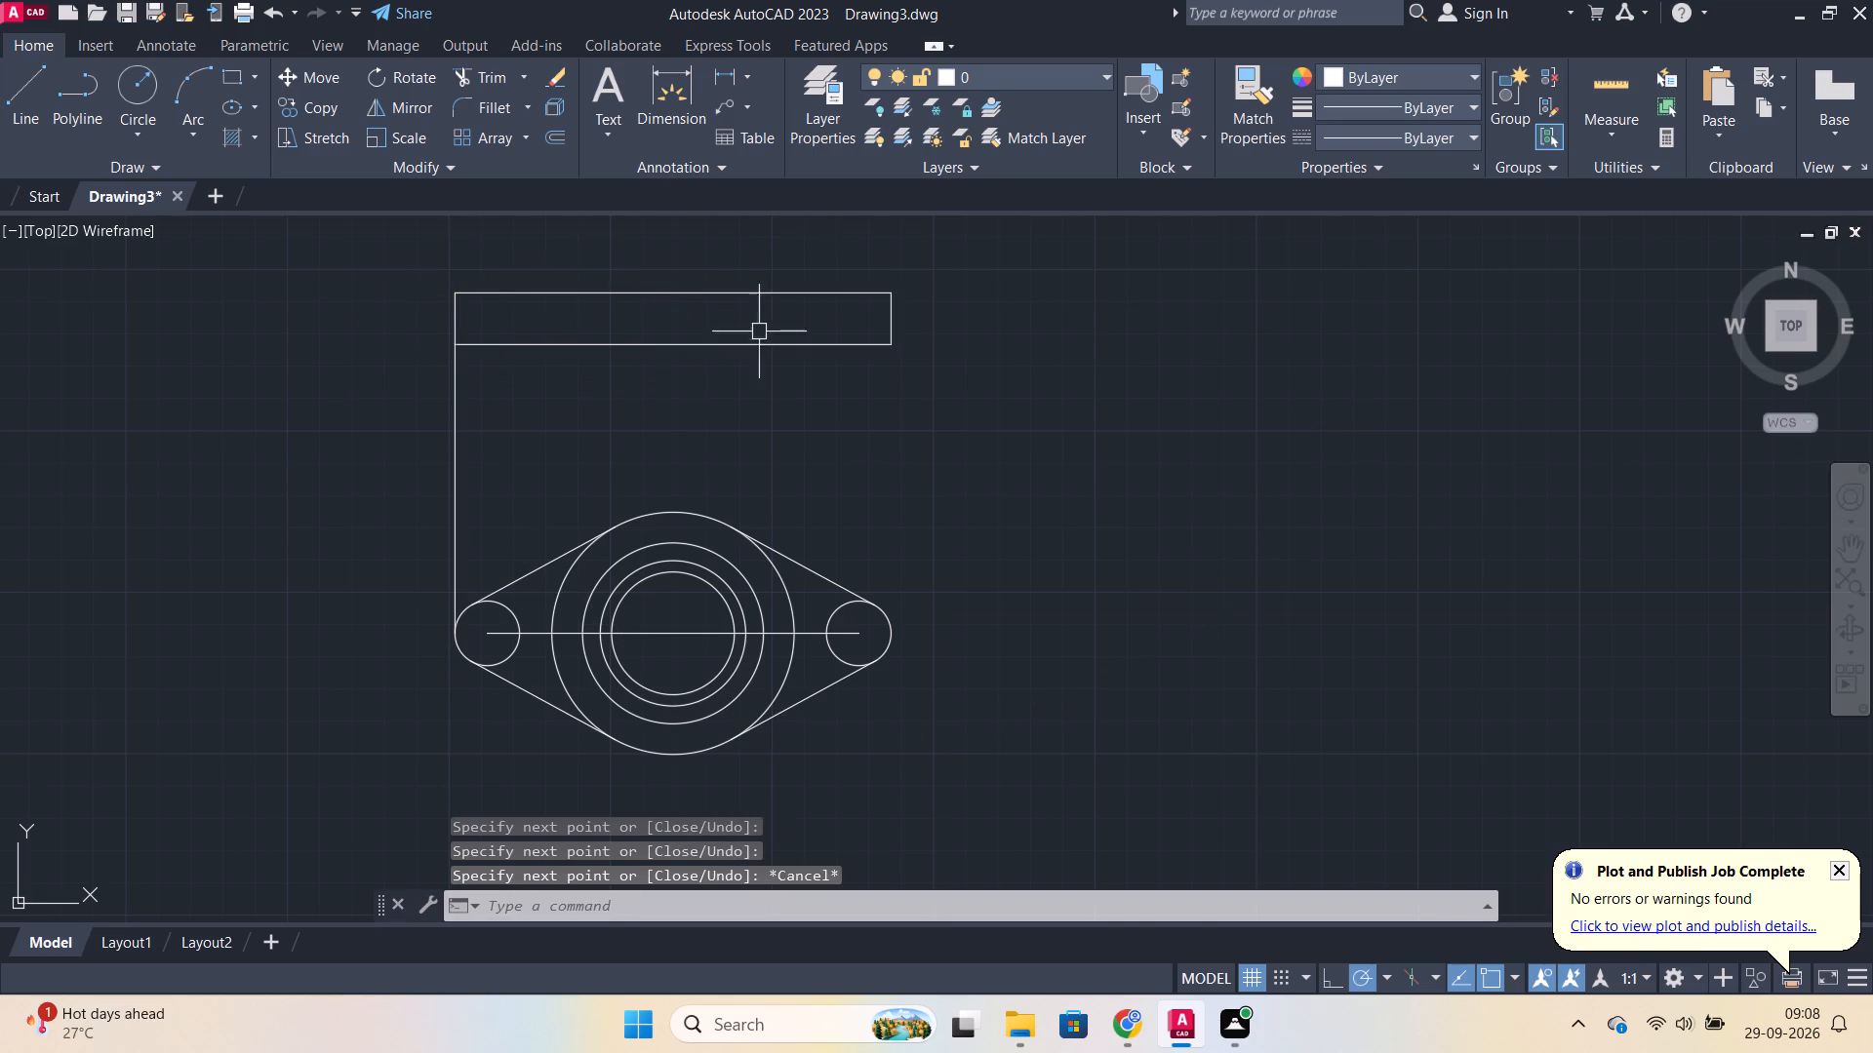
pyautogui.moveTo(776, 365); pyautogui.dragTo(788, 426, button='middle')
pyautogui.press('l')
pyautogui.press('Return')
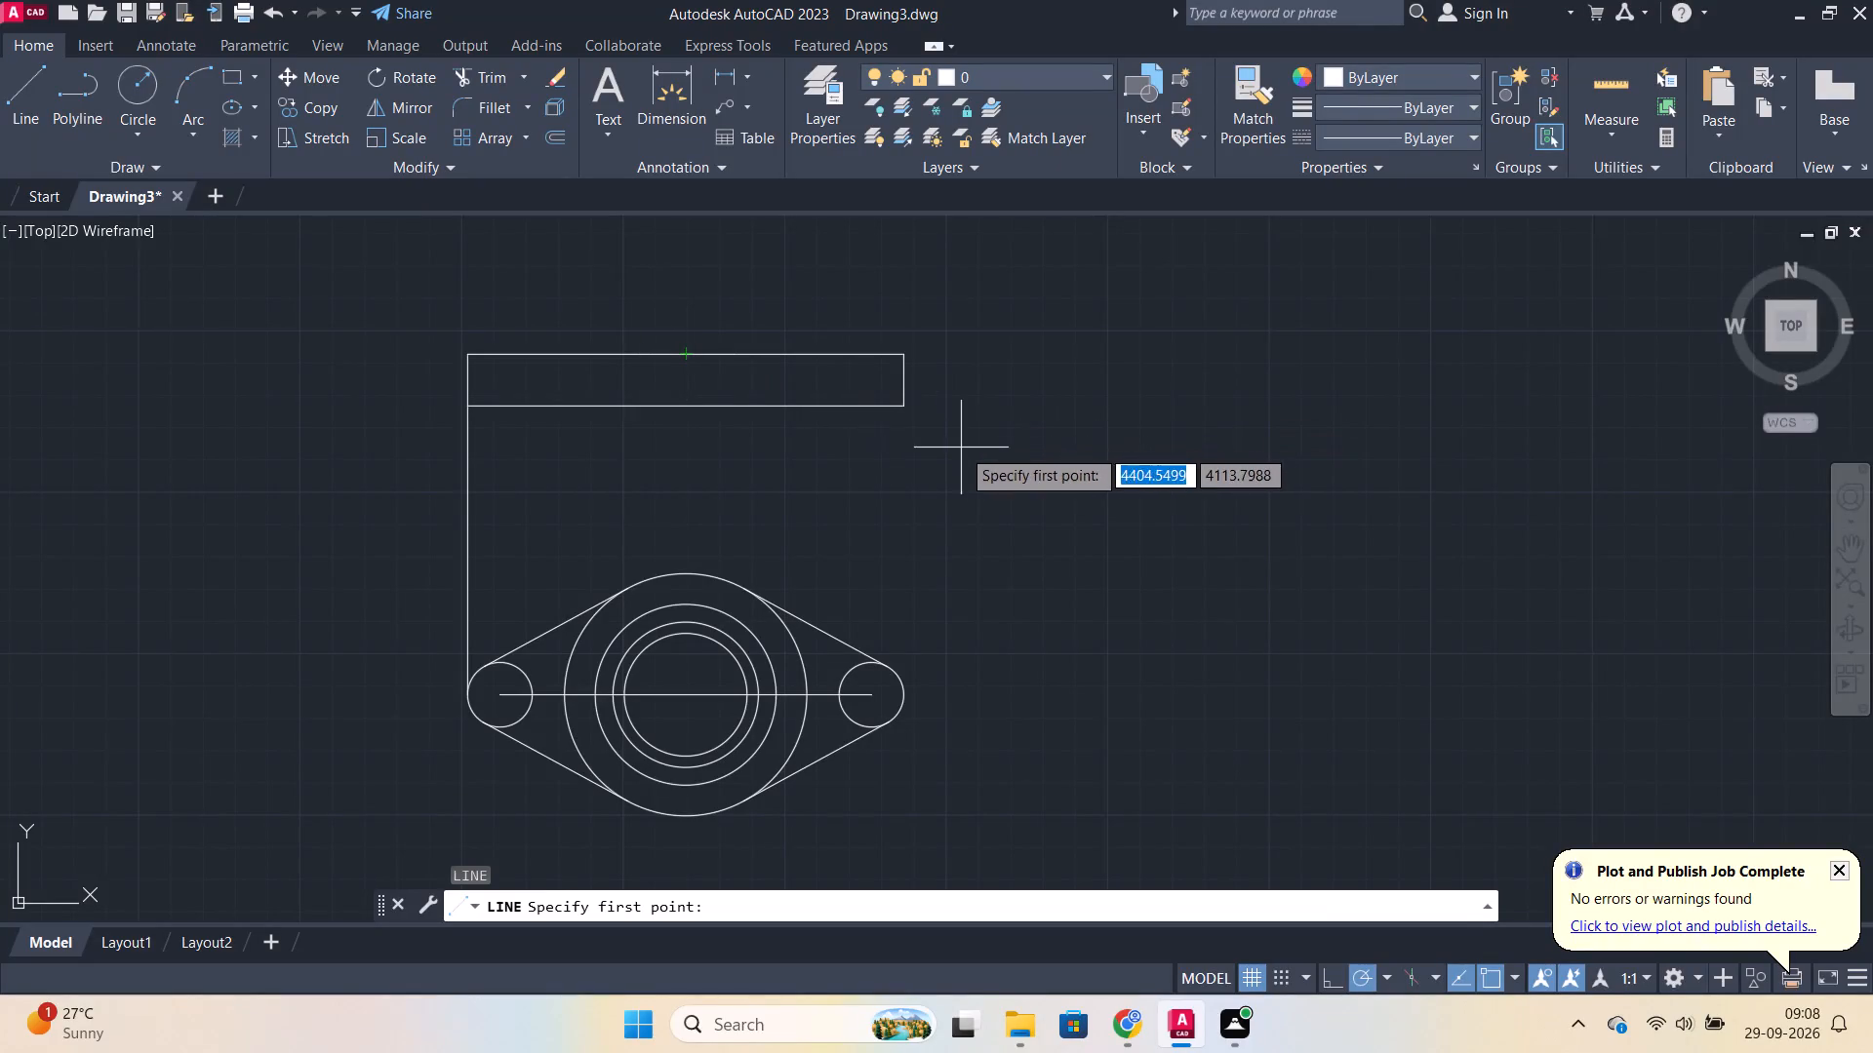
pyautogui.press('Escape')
# Offset the rectangle's bottom edge upward by 104.
pyautogui.click(837, 410)
pyautogui.press('o')
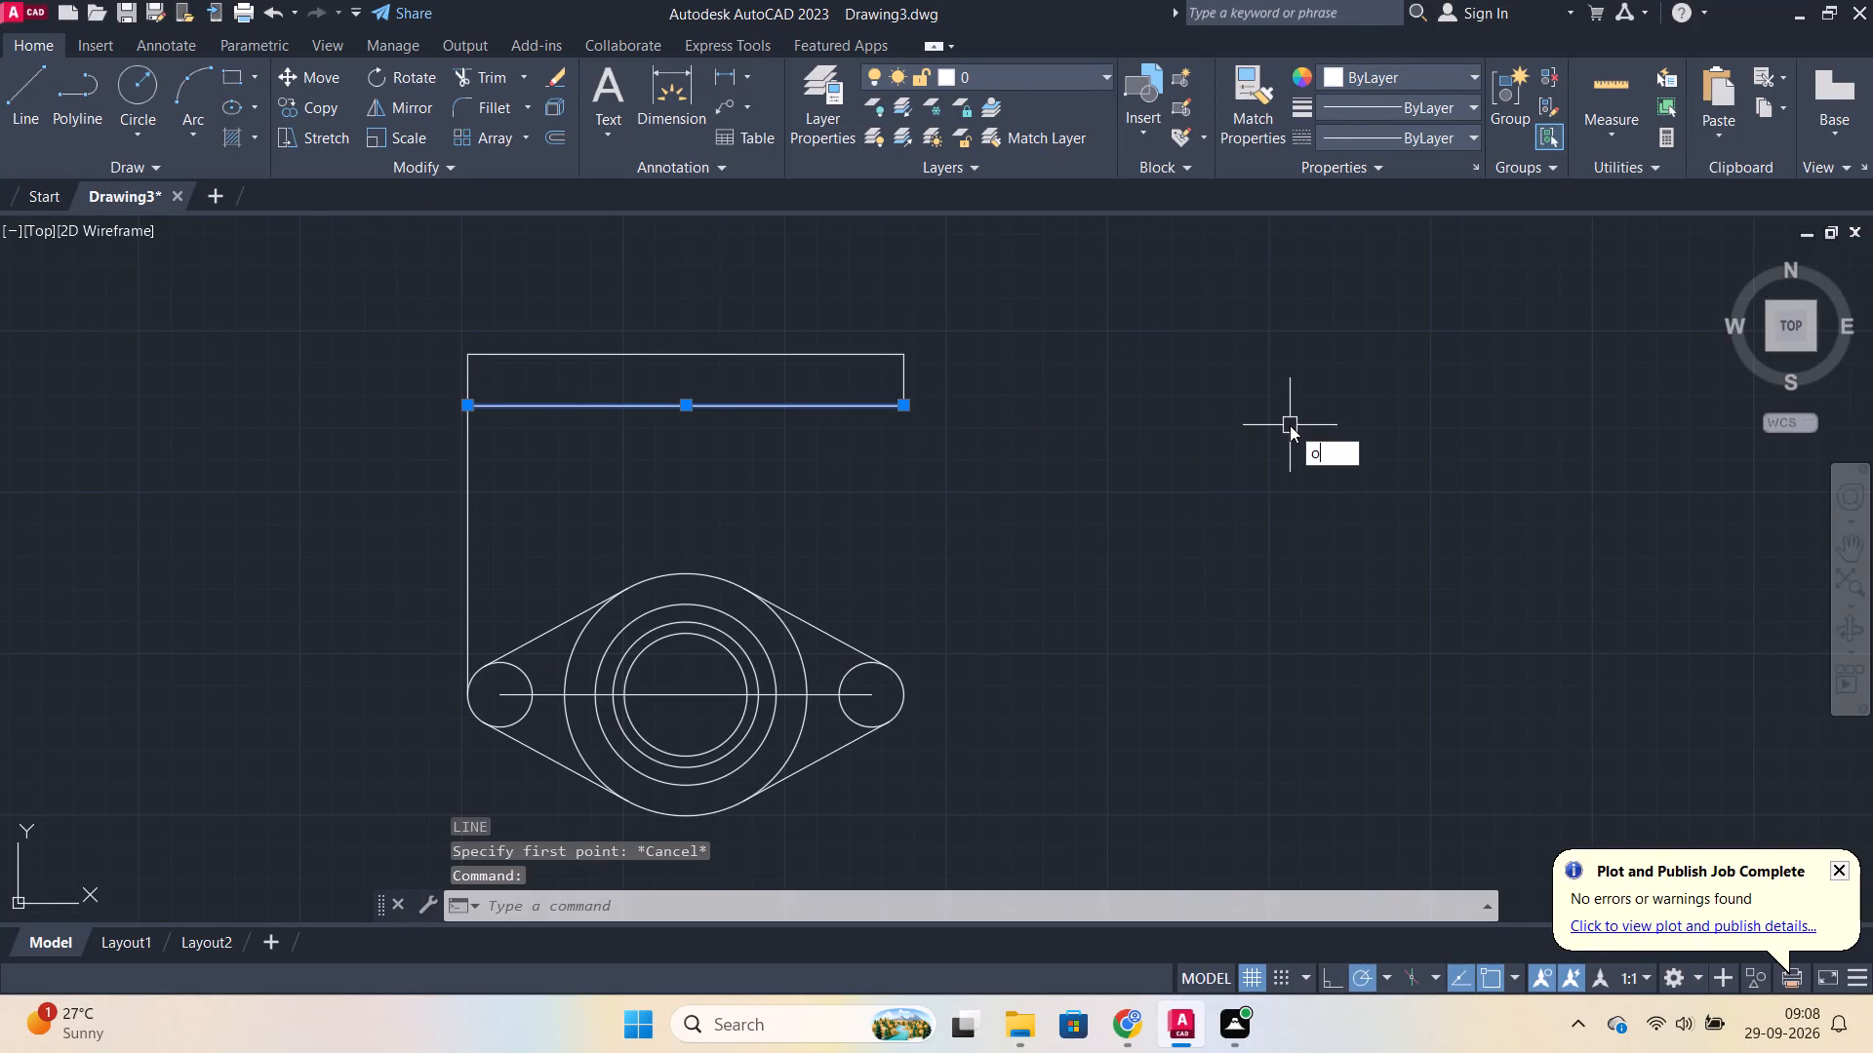
pyautogui.press('Return')
pyautogui.press('Return')
pyautogui.moveTo(1076, 394); pyautogui.dragTo(1015, 487, button='middle')
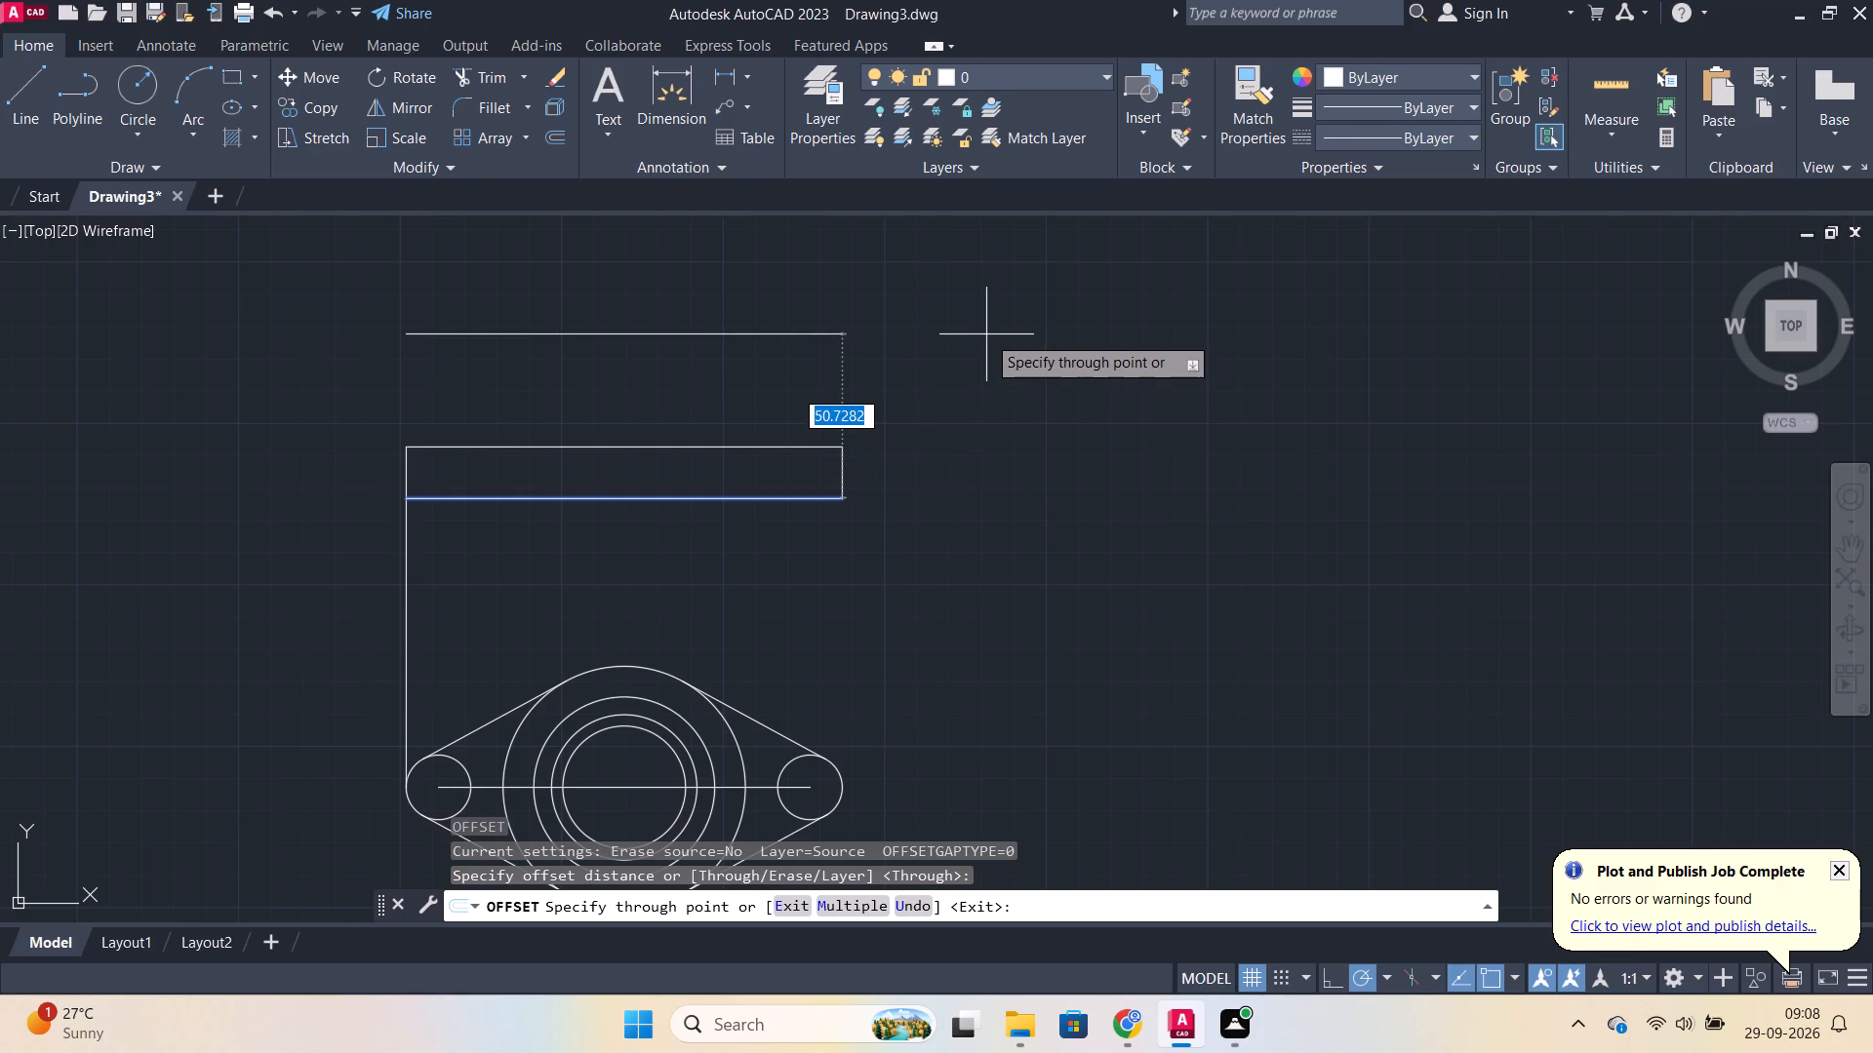
pyautogui.write('104')
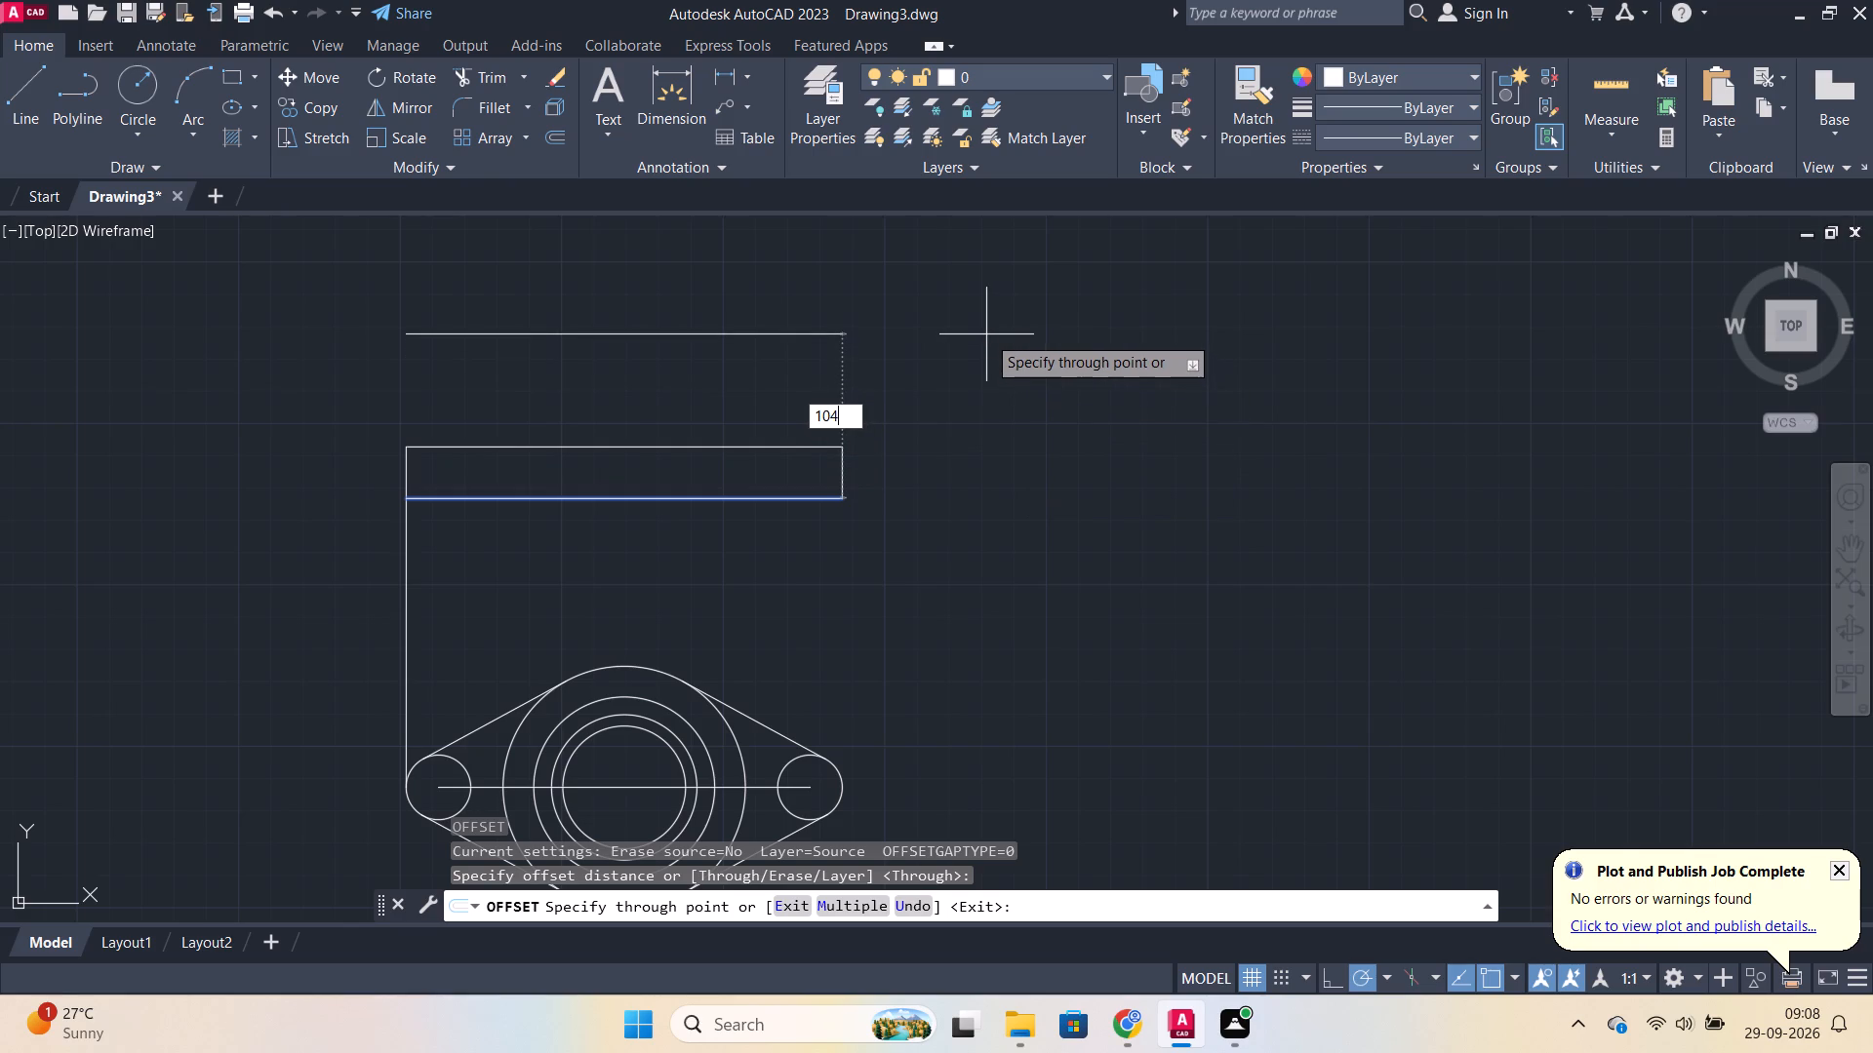
pyautogui.press('Return')
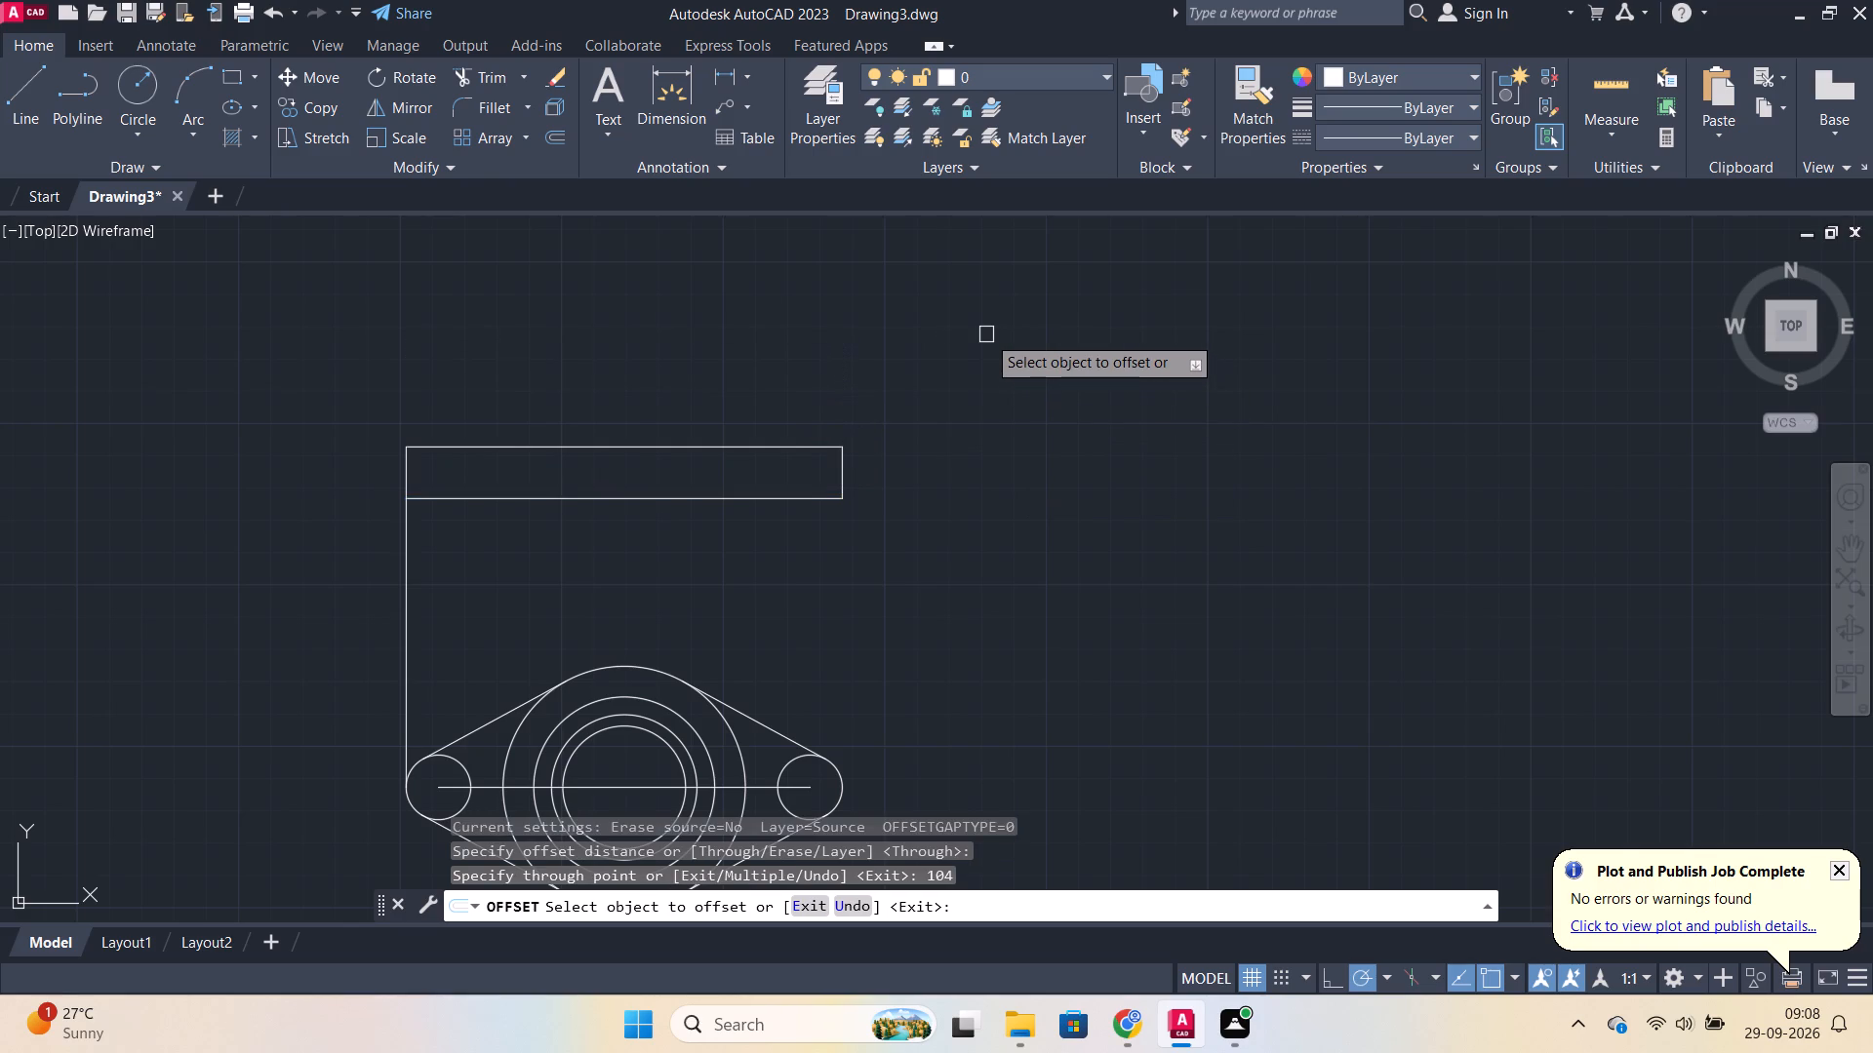
pyautogui.scroll(-2, 986, 334)
pyautogui.moveTo(986, 334); pyautogui.dragTo(996, 338, button='middle')
pyautogui.scroll(1, 993, 349)
pyautogui.moveTo(993, 363); pyautogui.dragTo(1041, 492, button='middle')
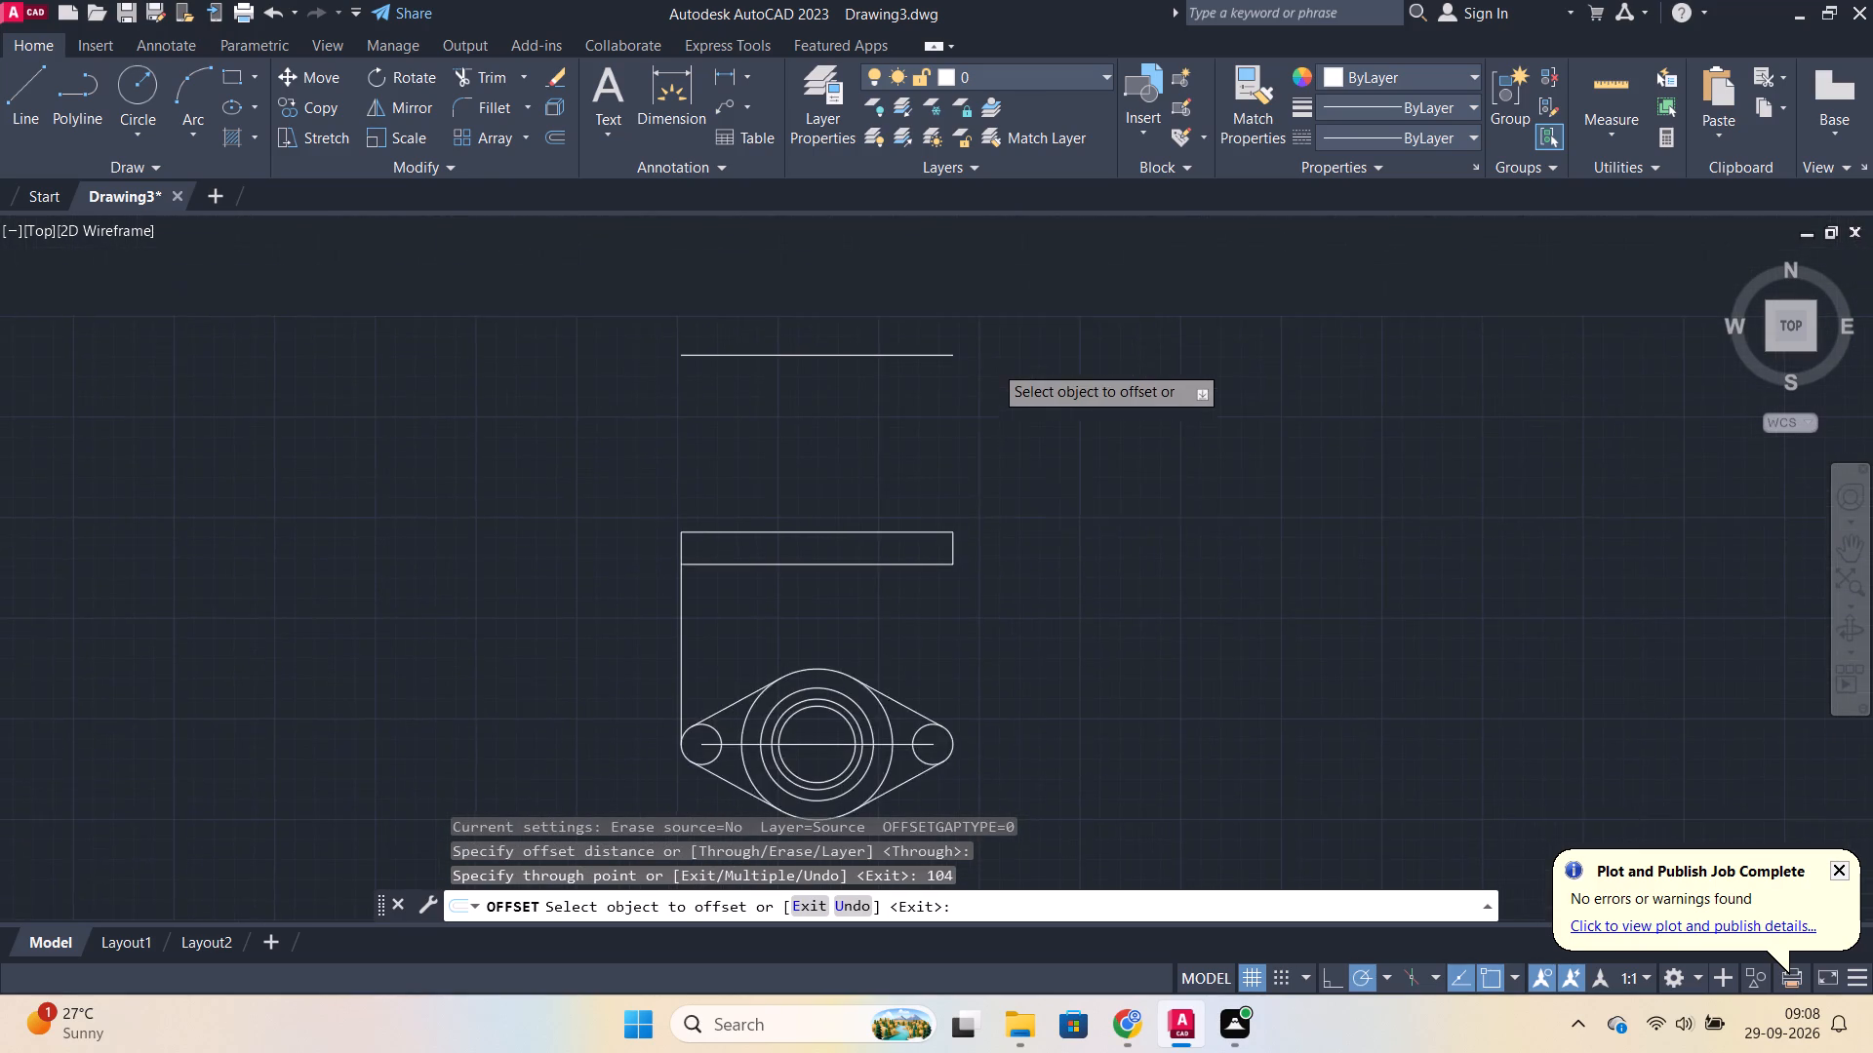
pyautogui.scroll(1, 1041, 492)
pyautogui.press('Escape')
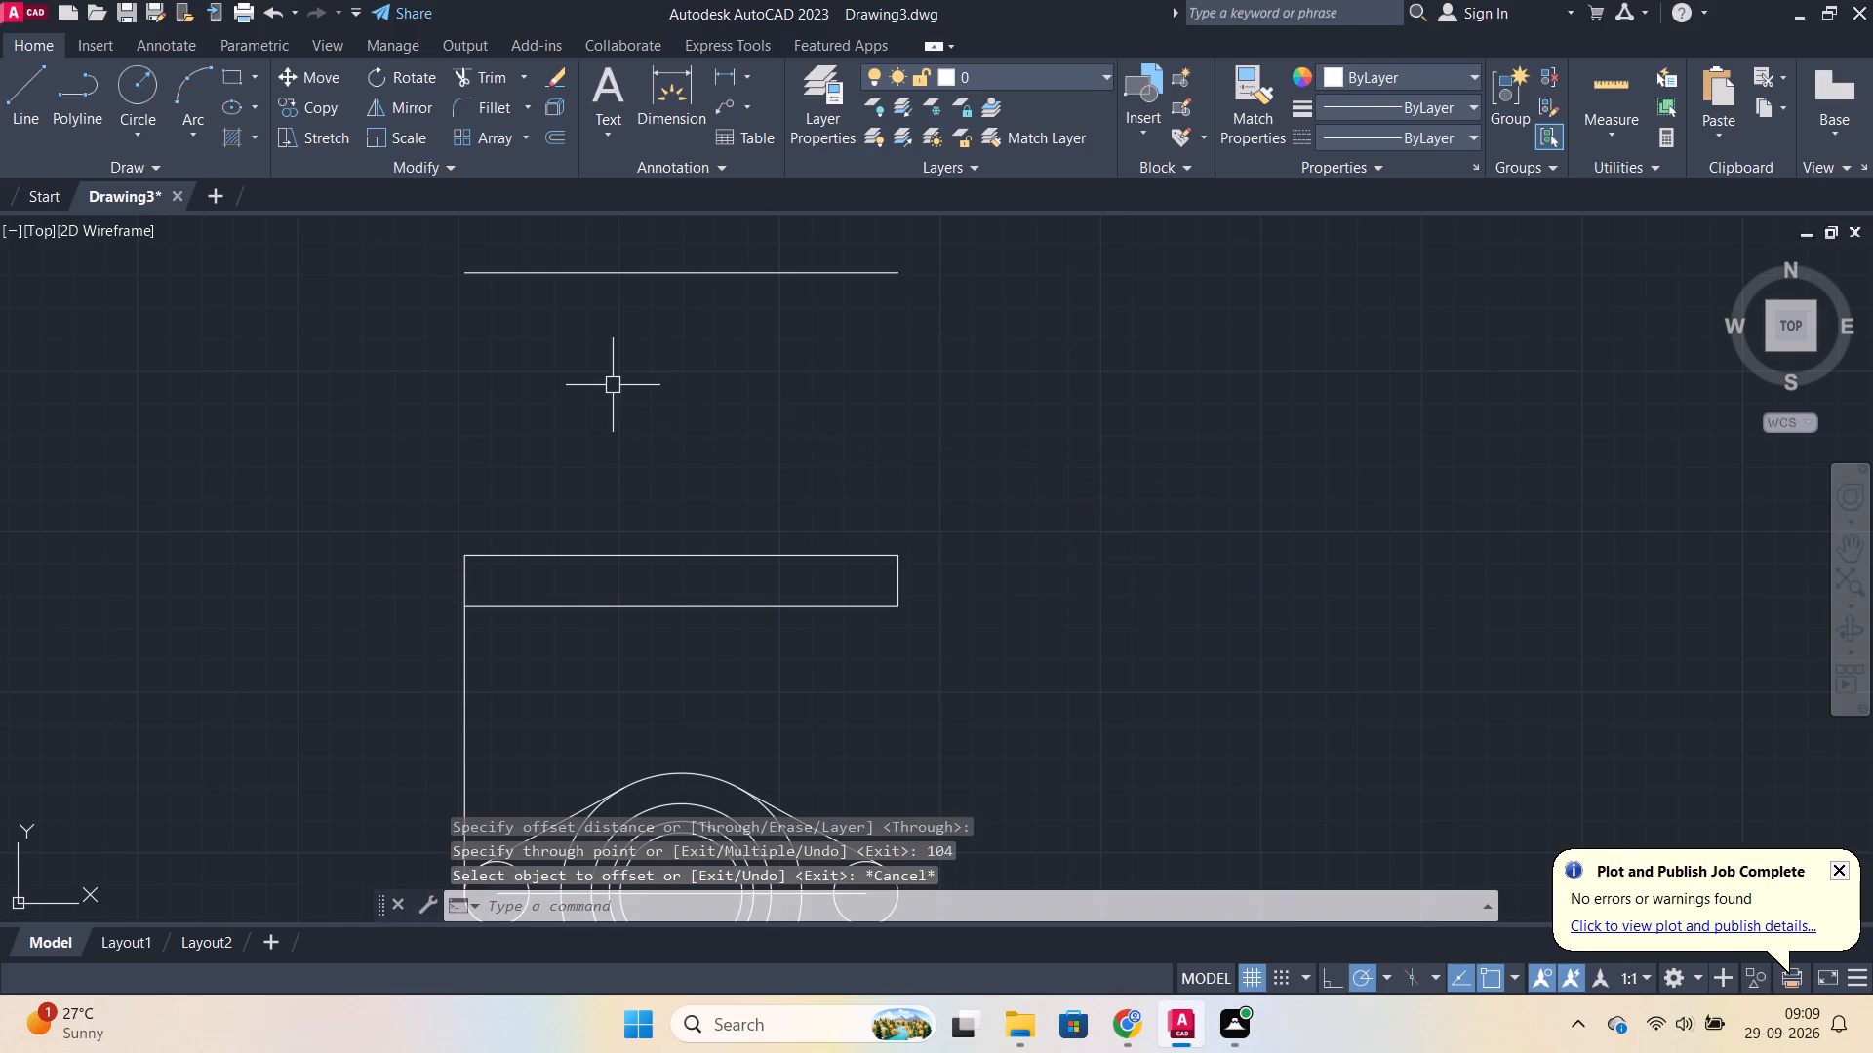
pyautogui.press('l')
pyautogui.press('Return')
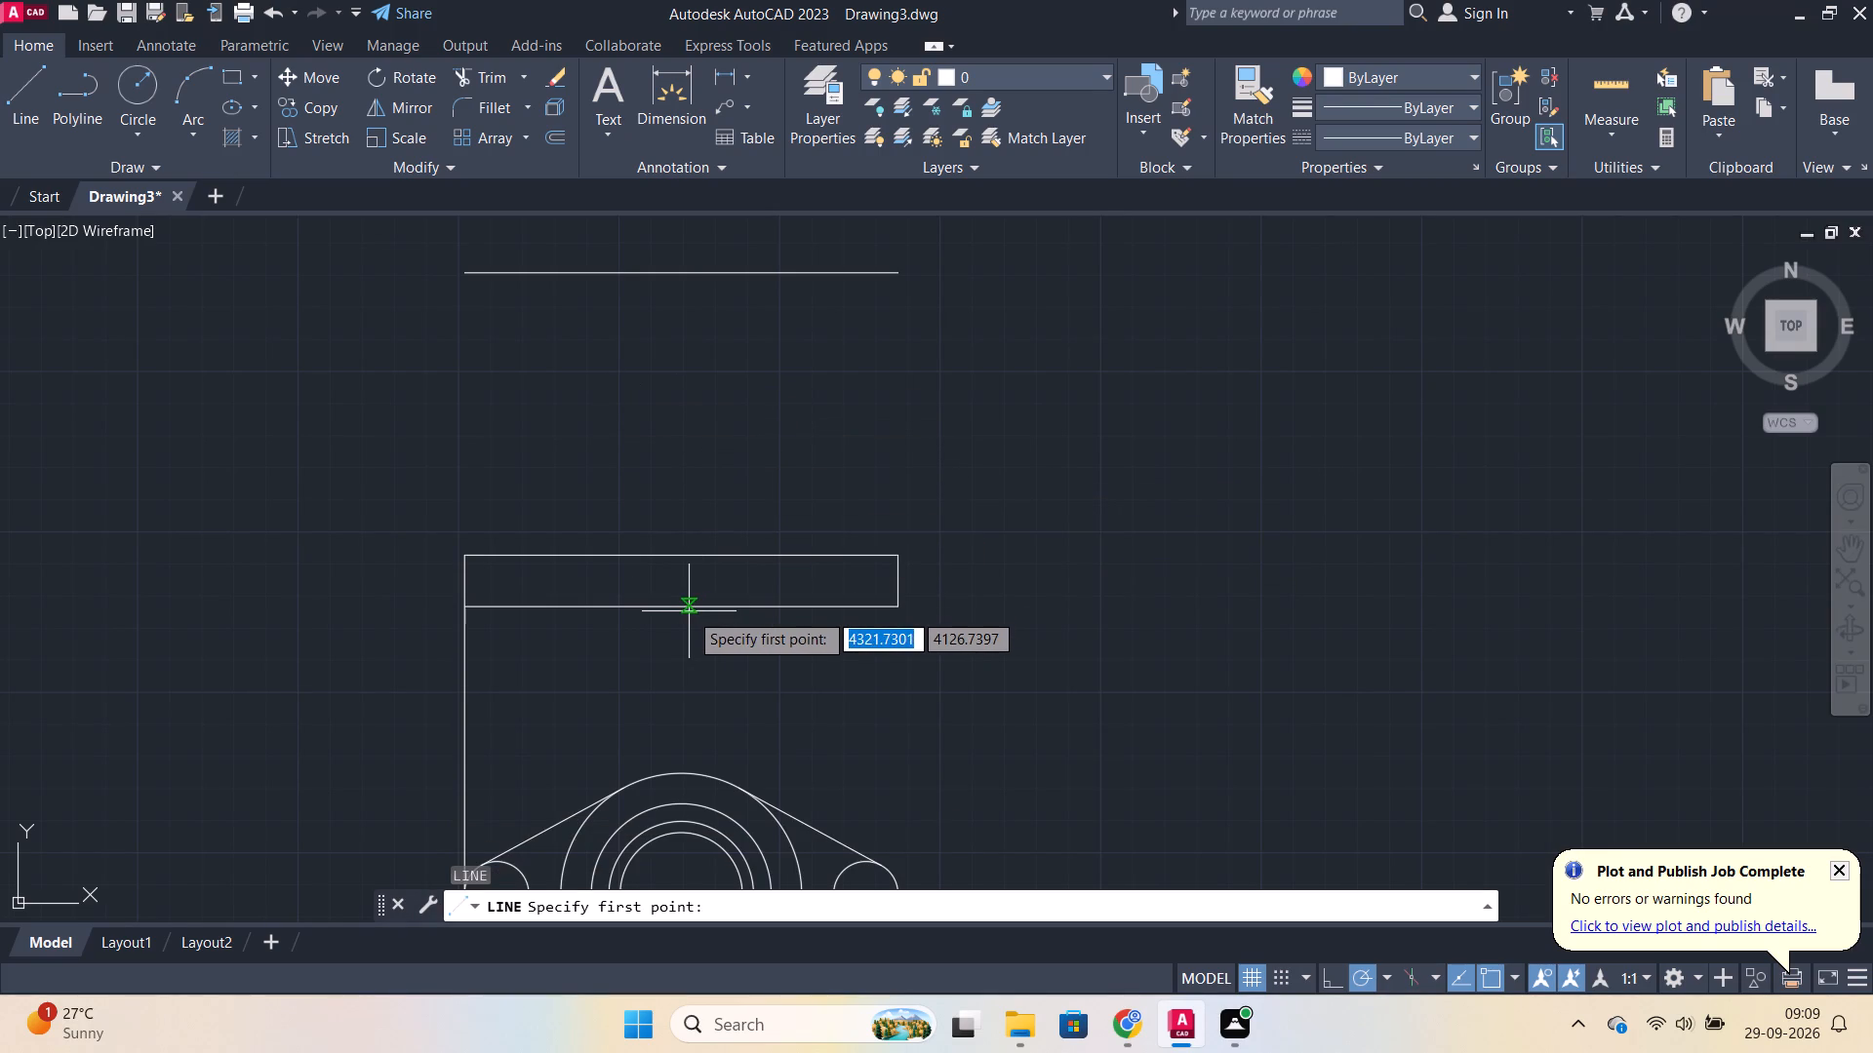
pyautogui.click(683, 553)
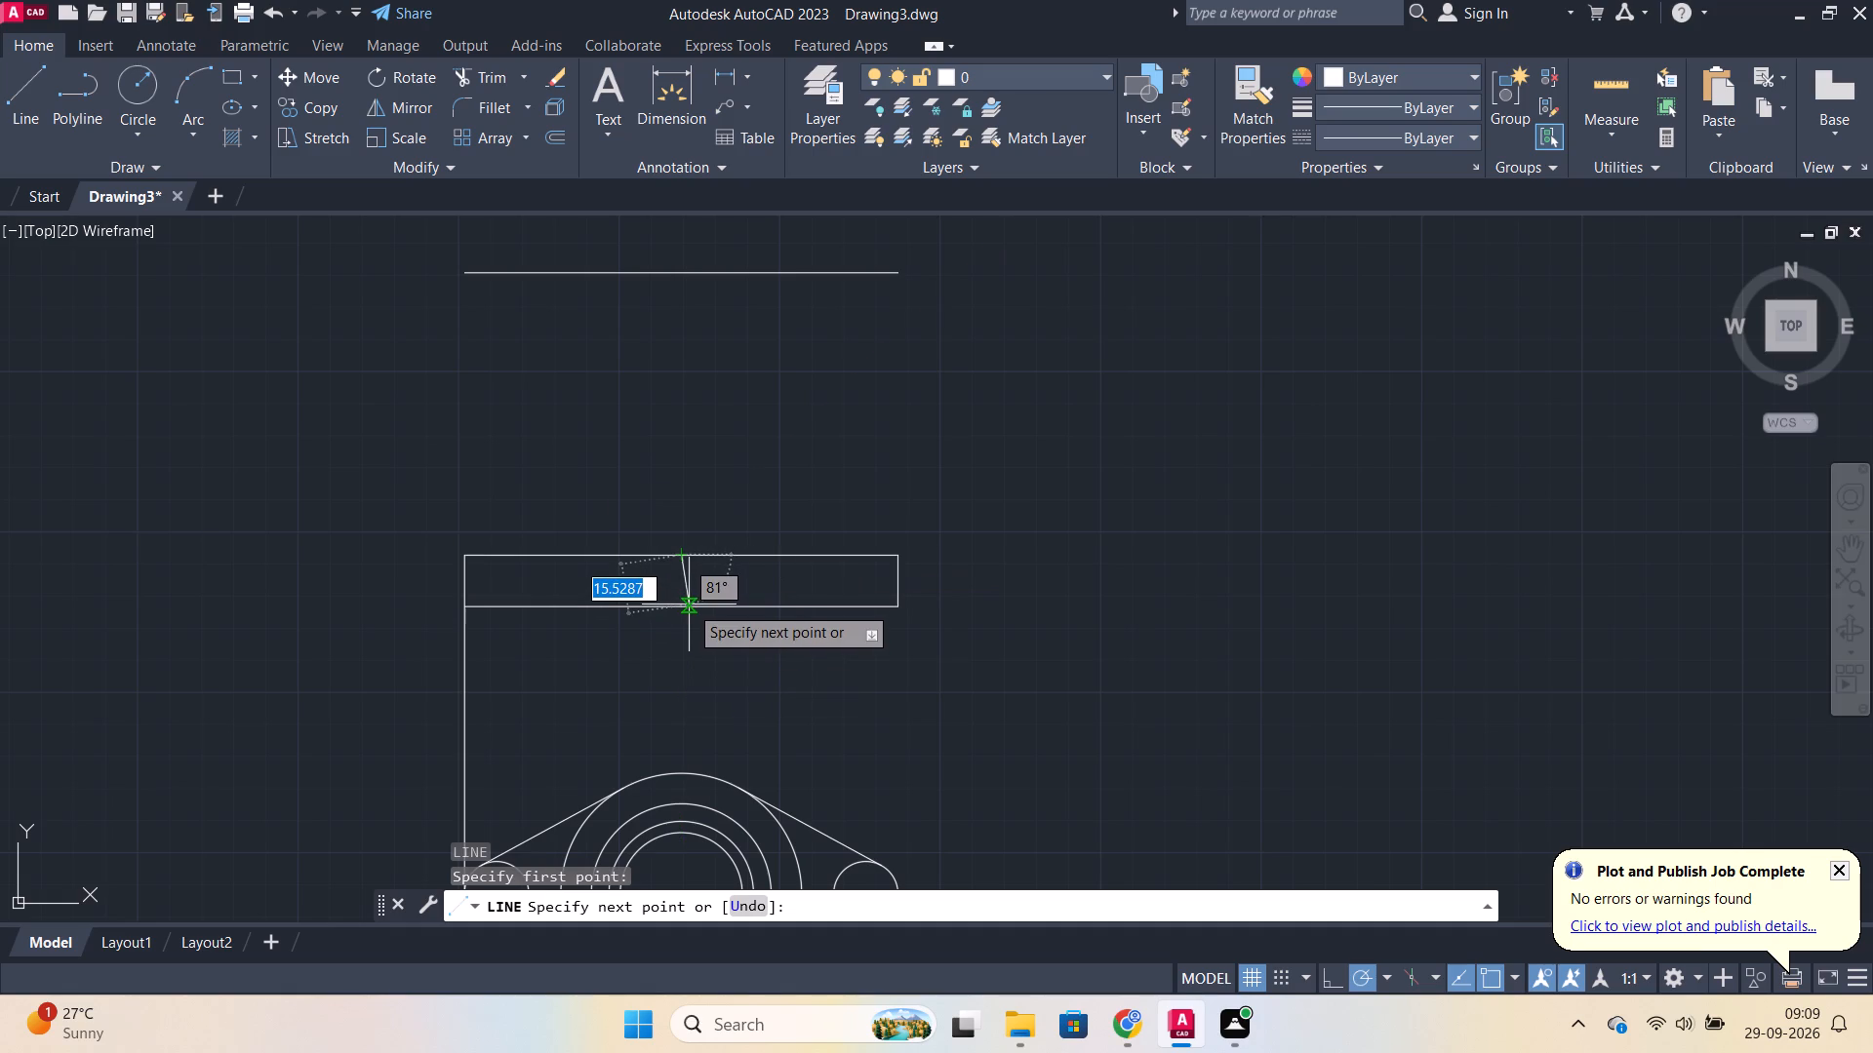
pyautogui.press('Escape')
# Draw a vertical centre line from the midpoint of the rectangle's bottom edge up to the offset horizontal line.
pyautogui.press('space')
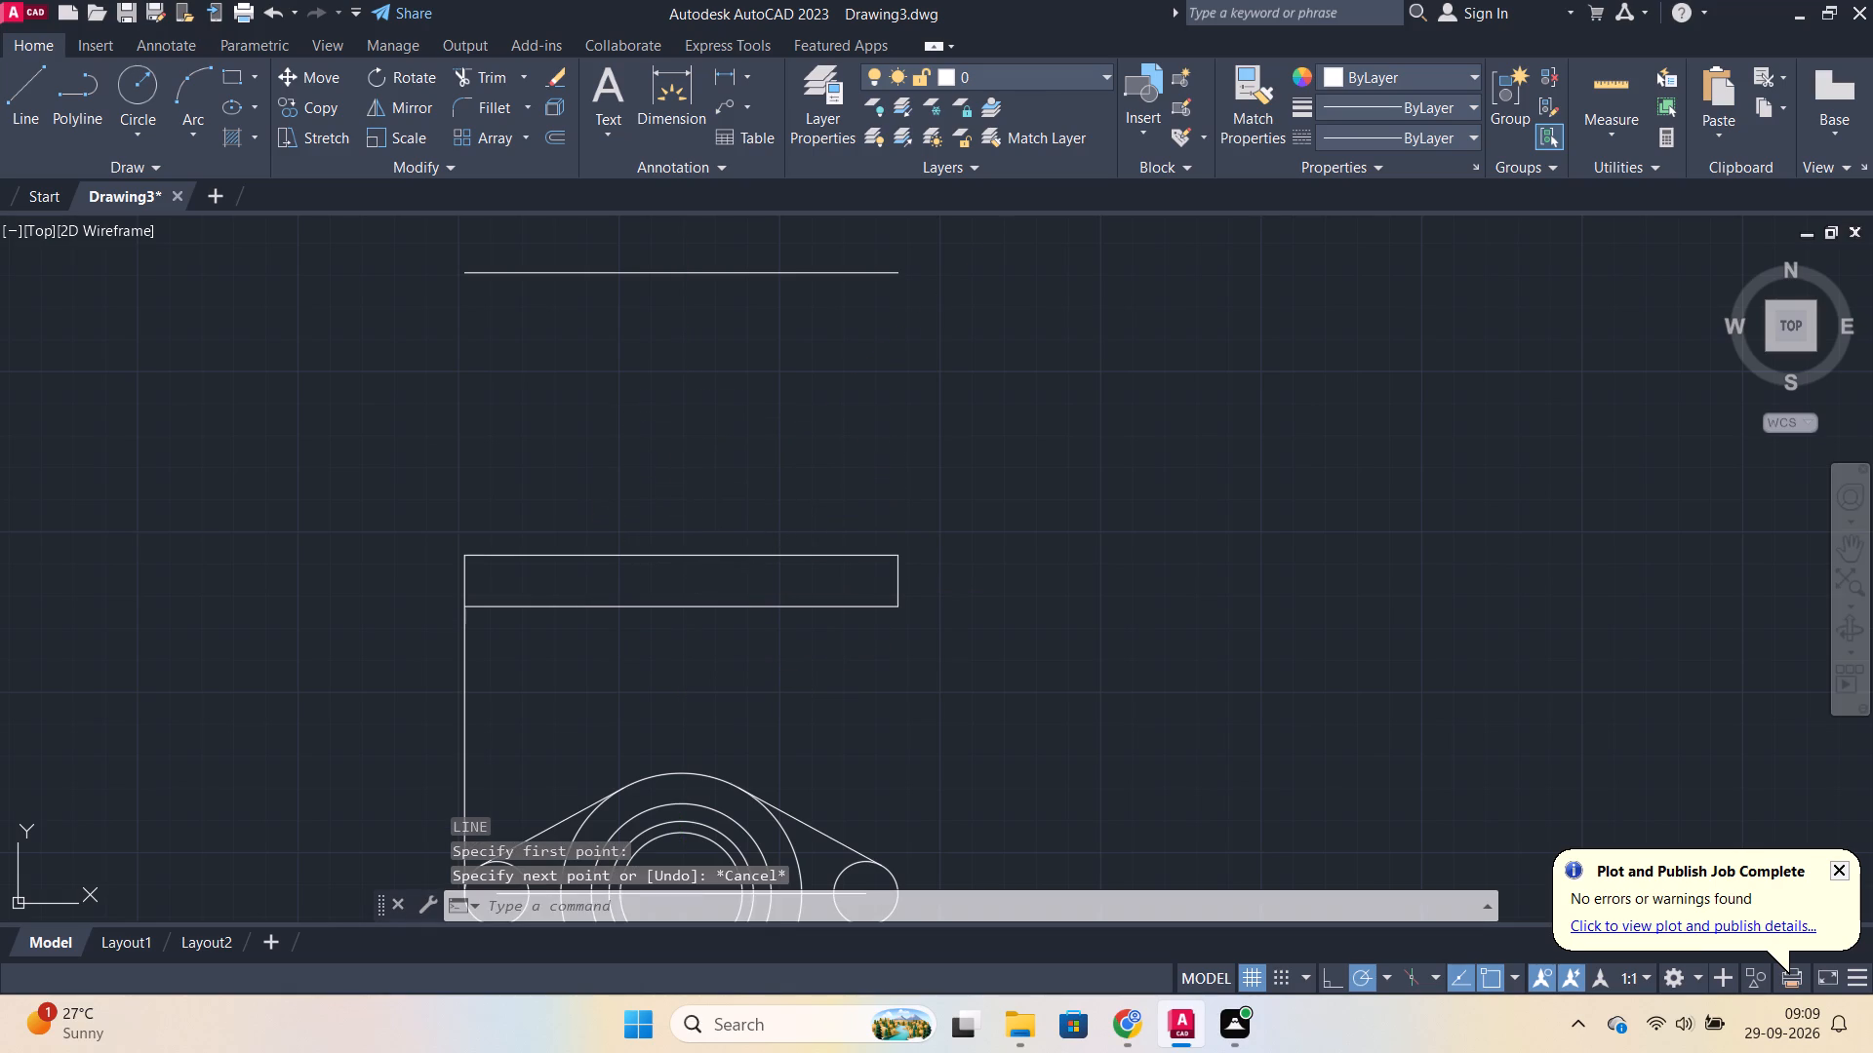
pyautogui.click(682, 607)
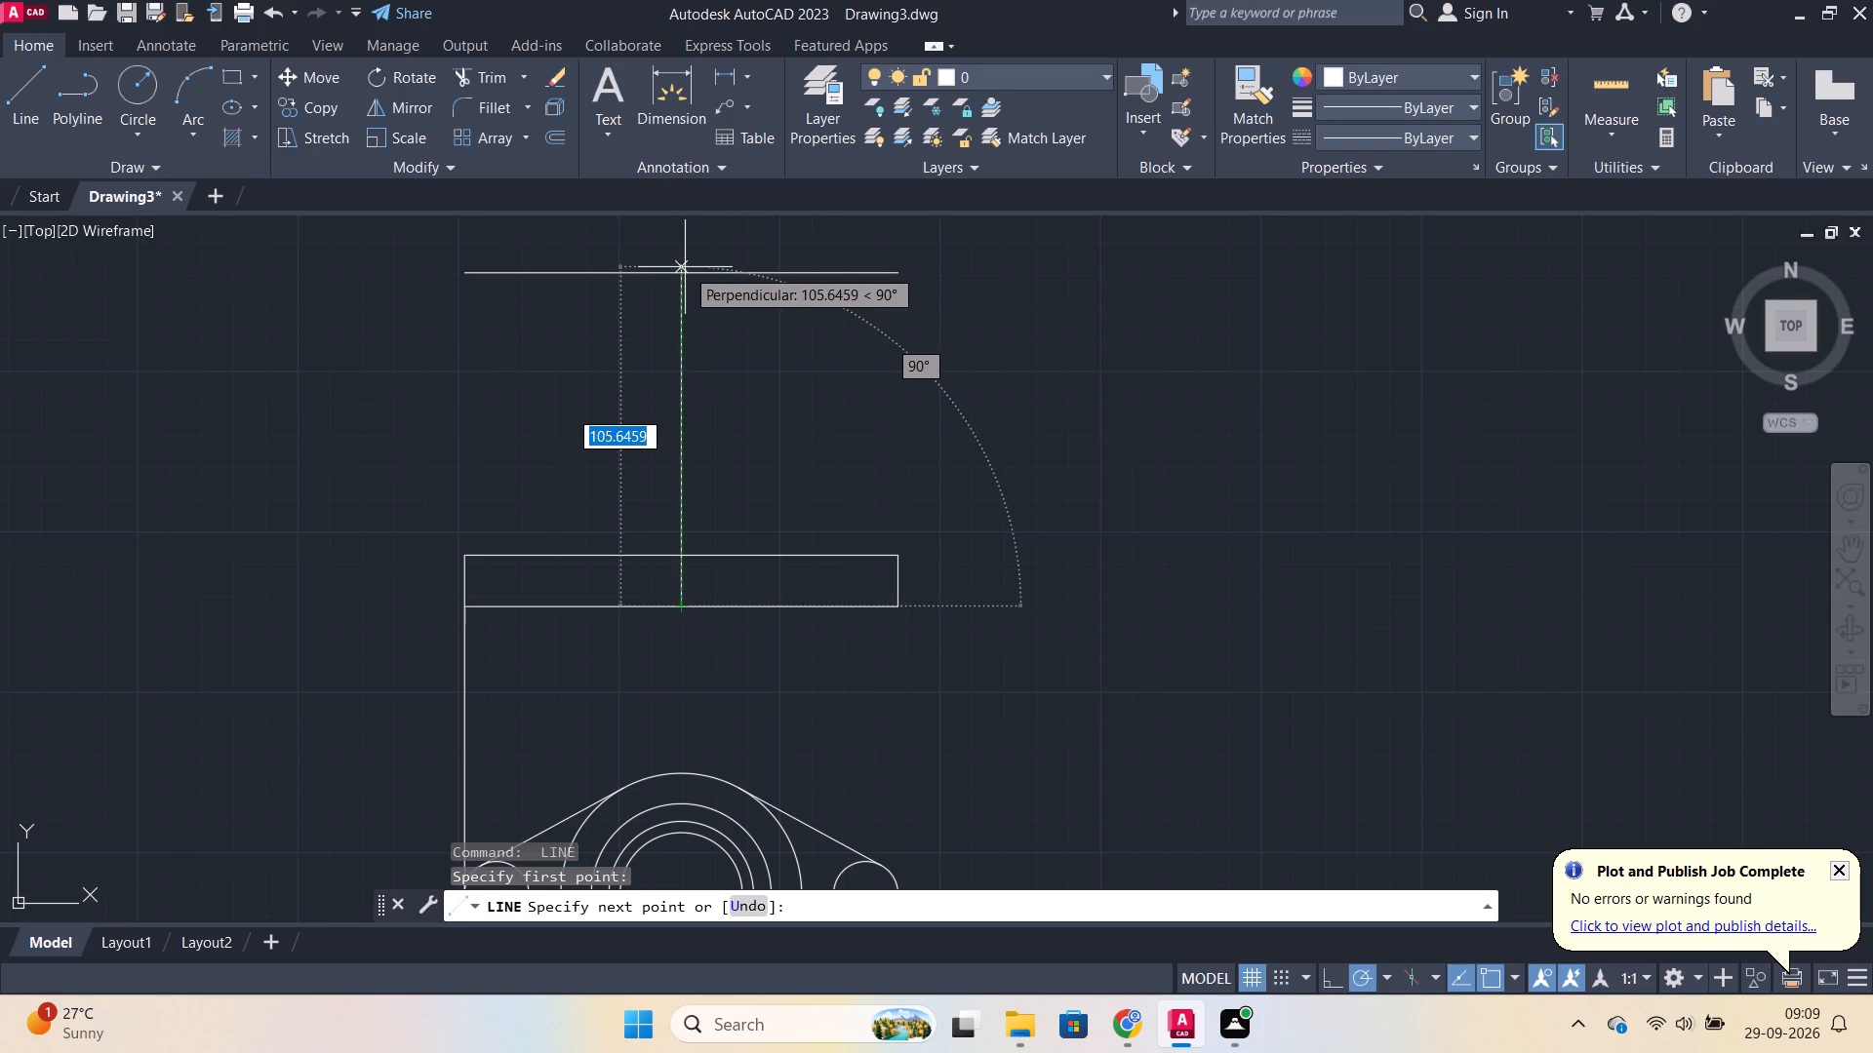
pyautogui.click(685, 269)
pyautogui.press('Escape')
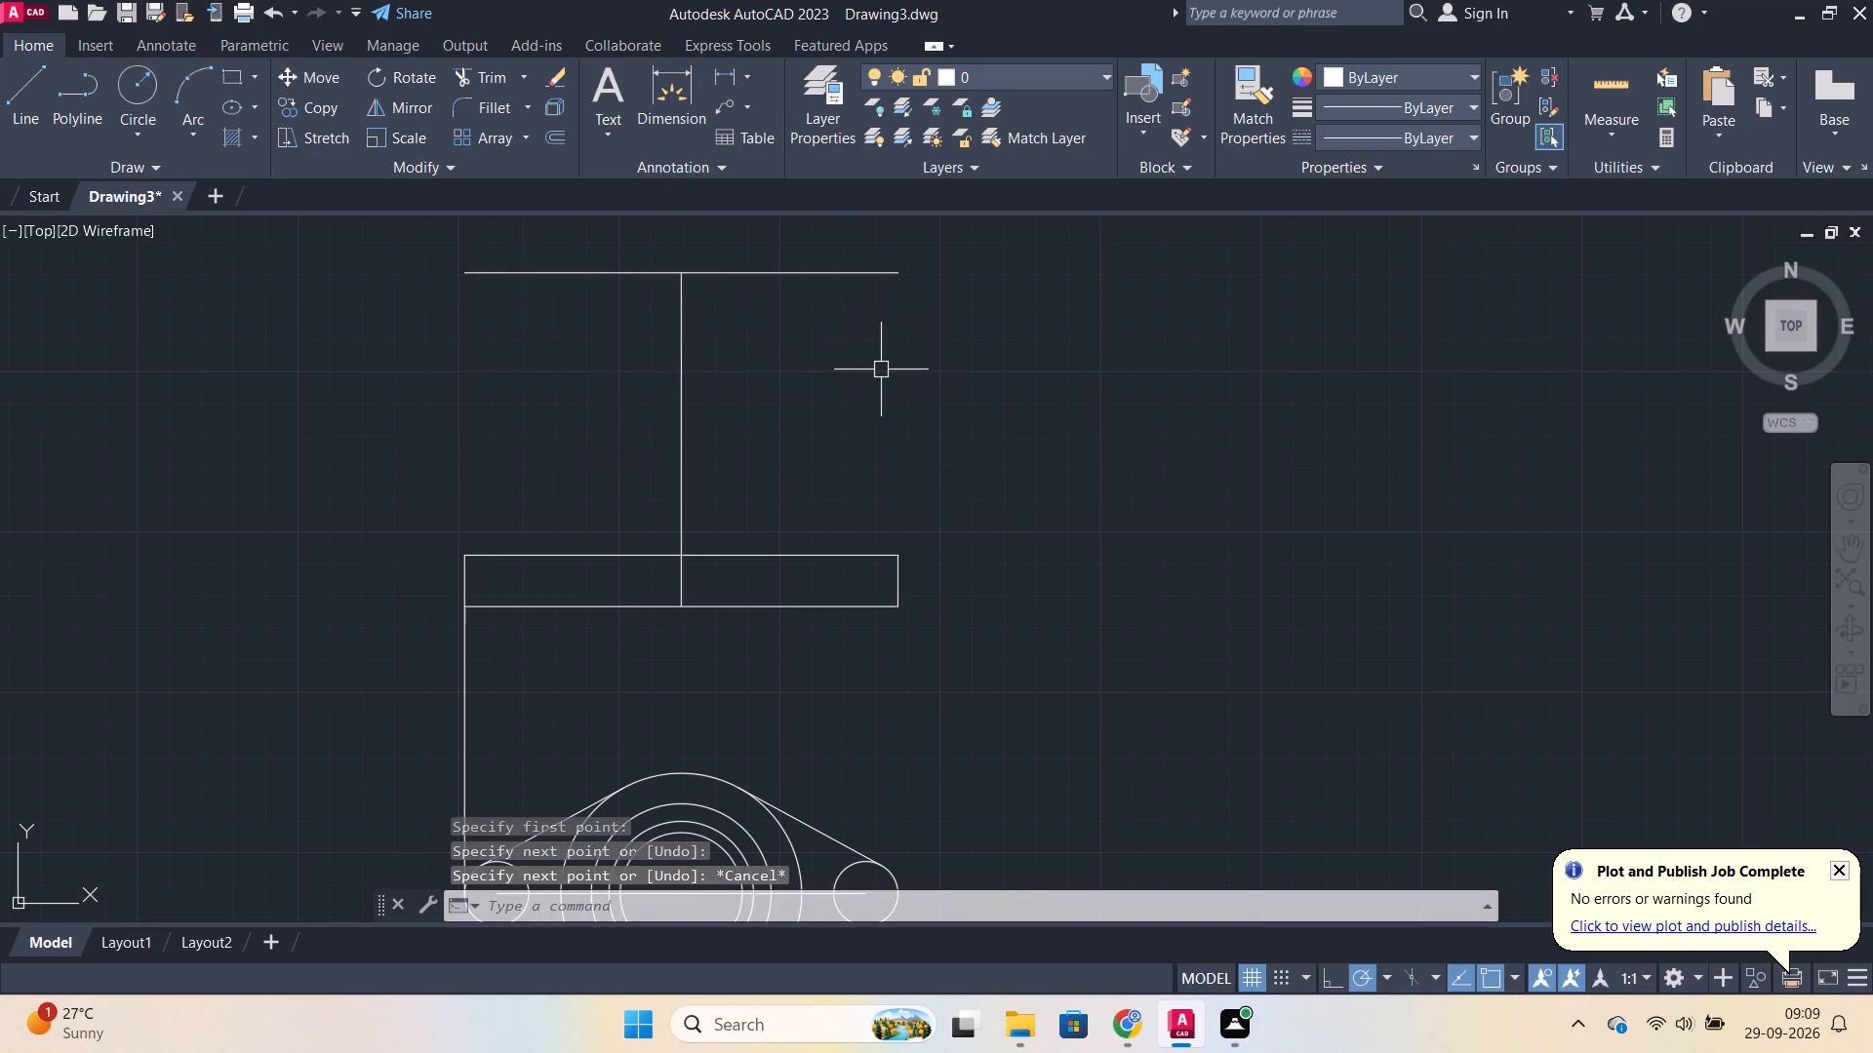
# Offset the vertical centre line by 22.5 to both its right and left sides.
pyautogui.press('o')
pyautogui.press('Return')
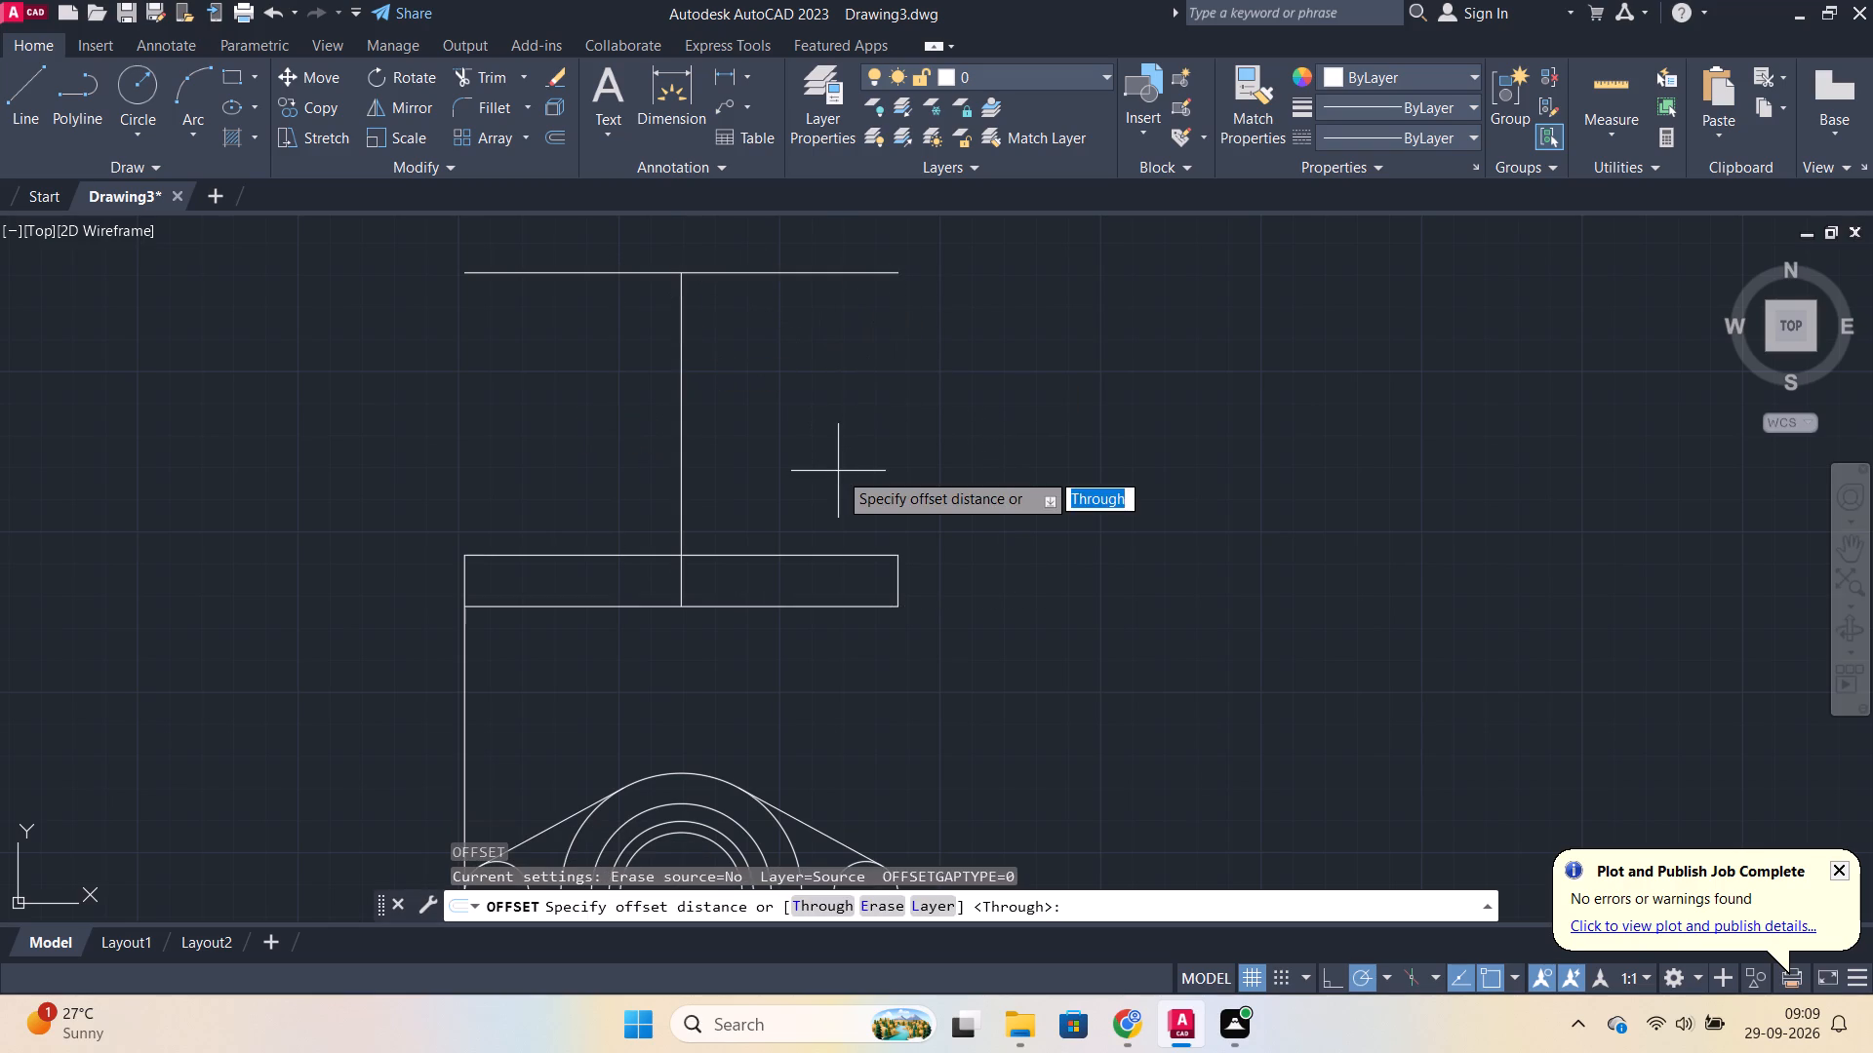
pyautogui.press('Return')
pyautogui.click(677, 474)
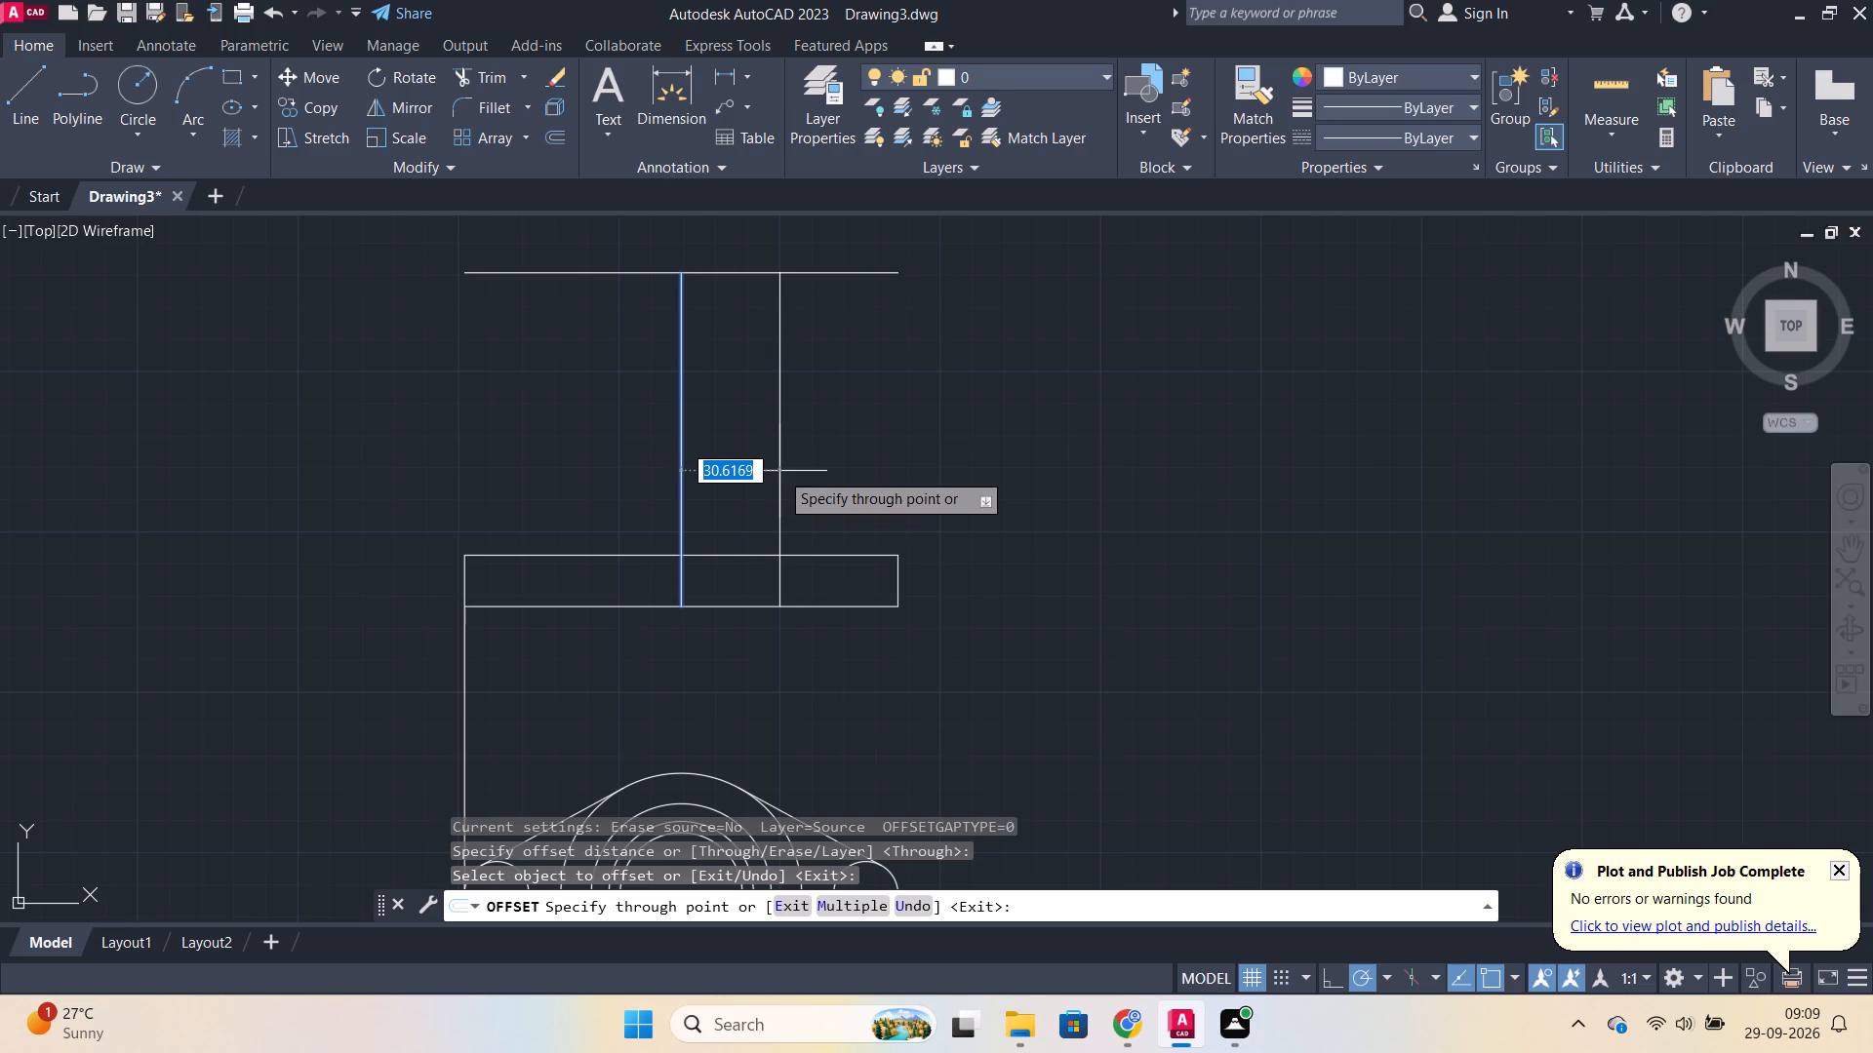
pyautogui.write('22.5')
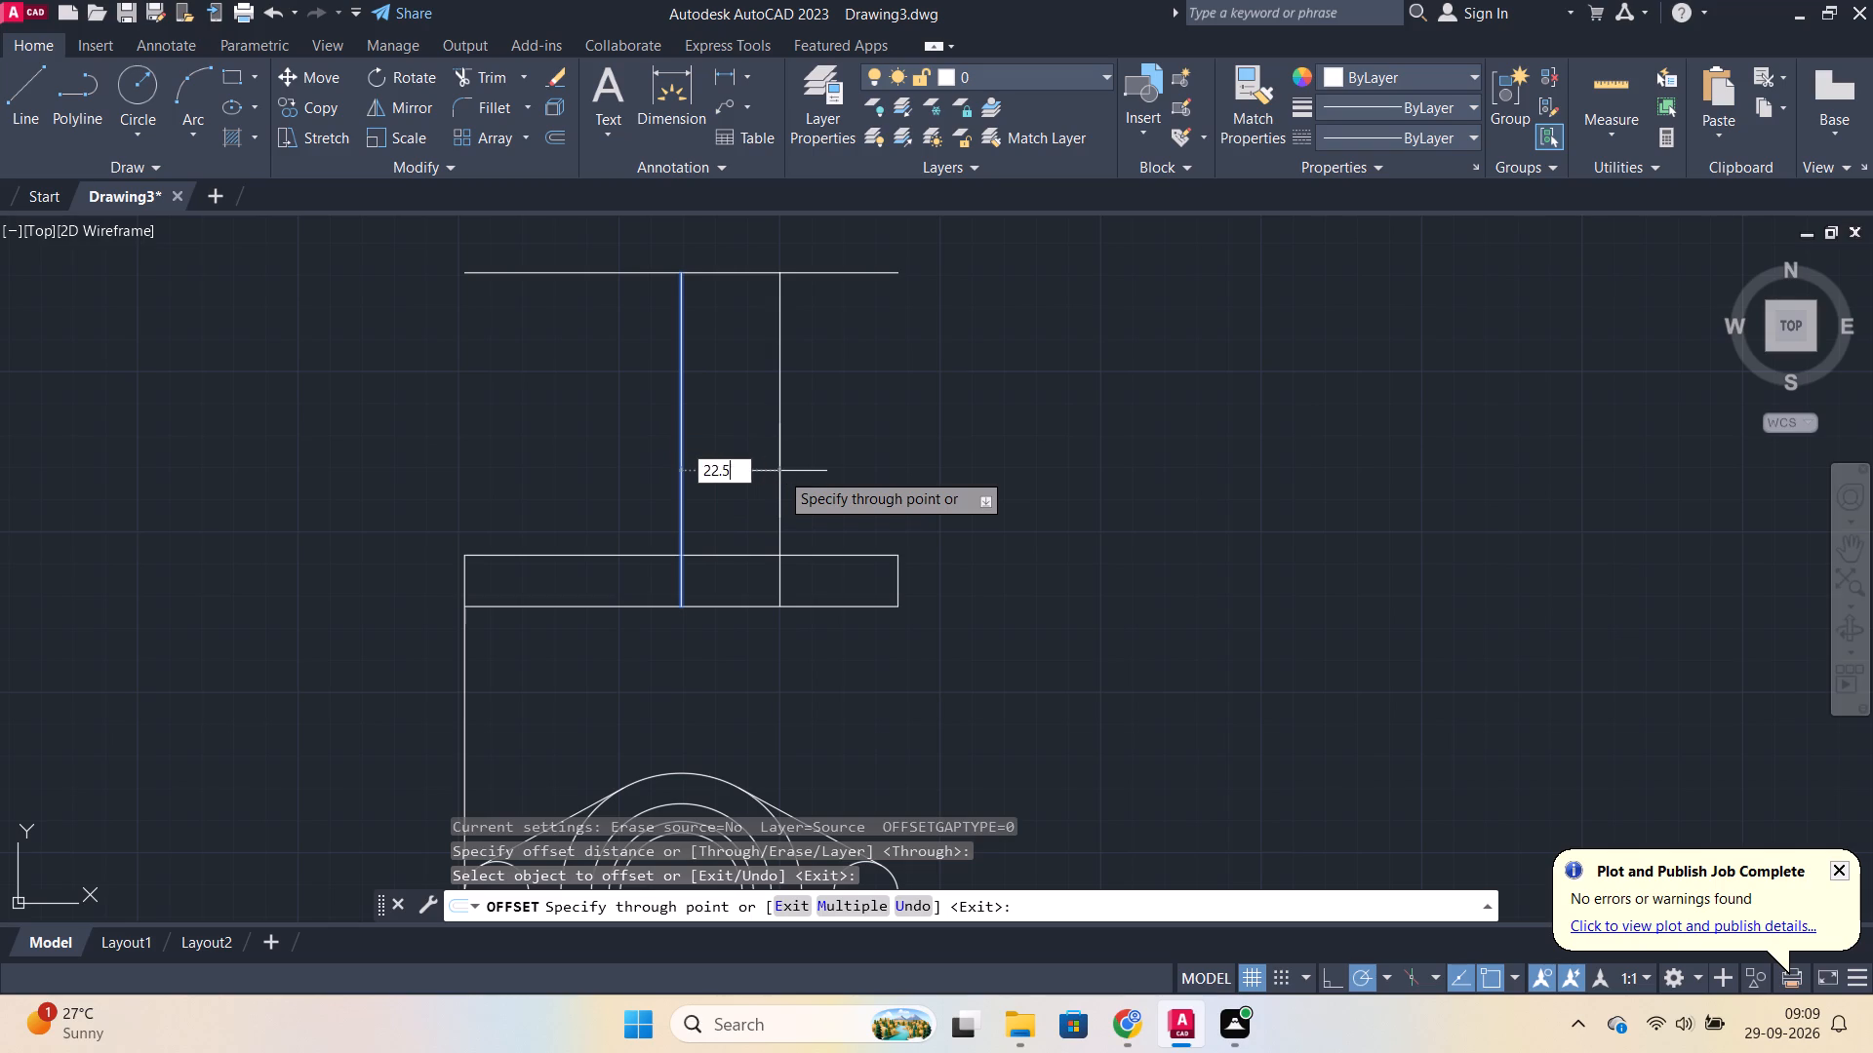
pyautogui.press('Return')
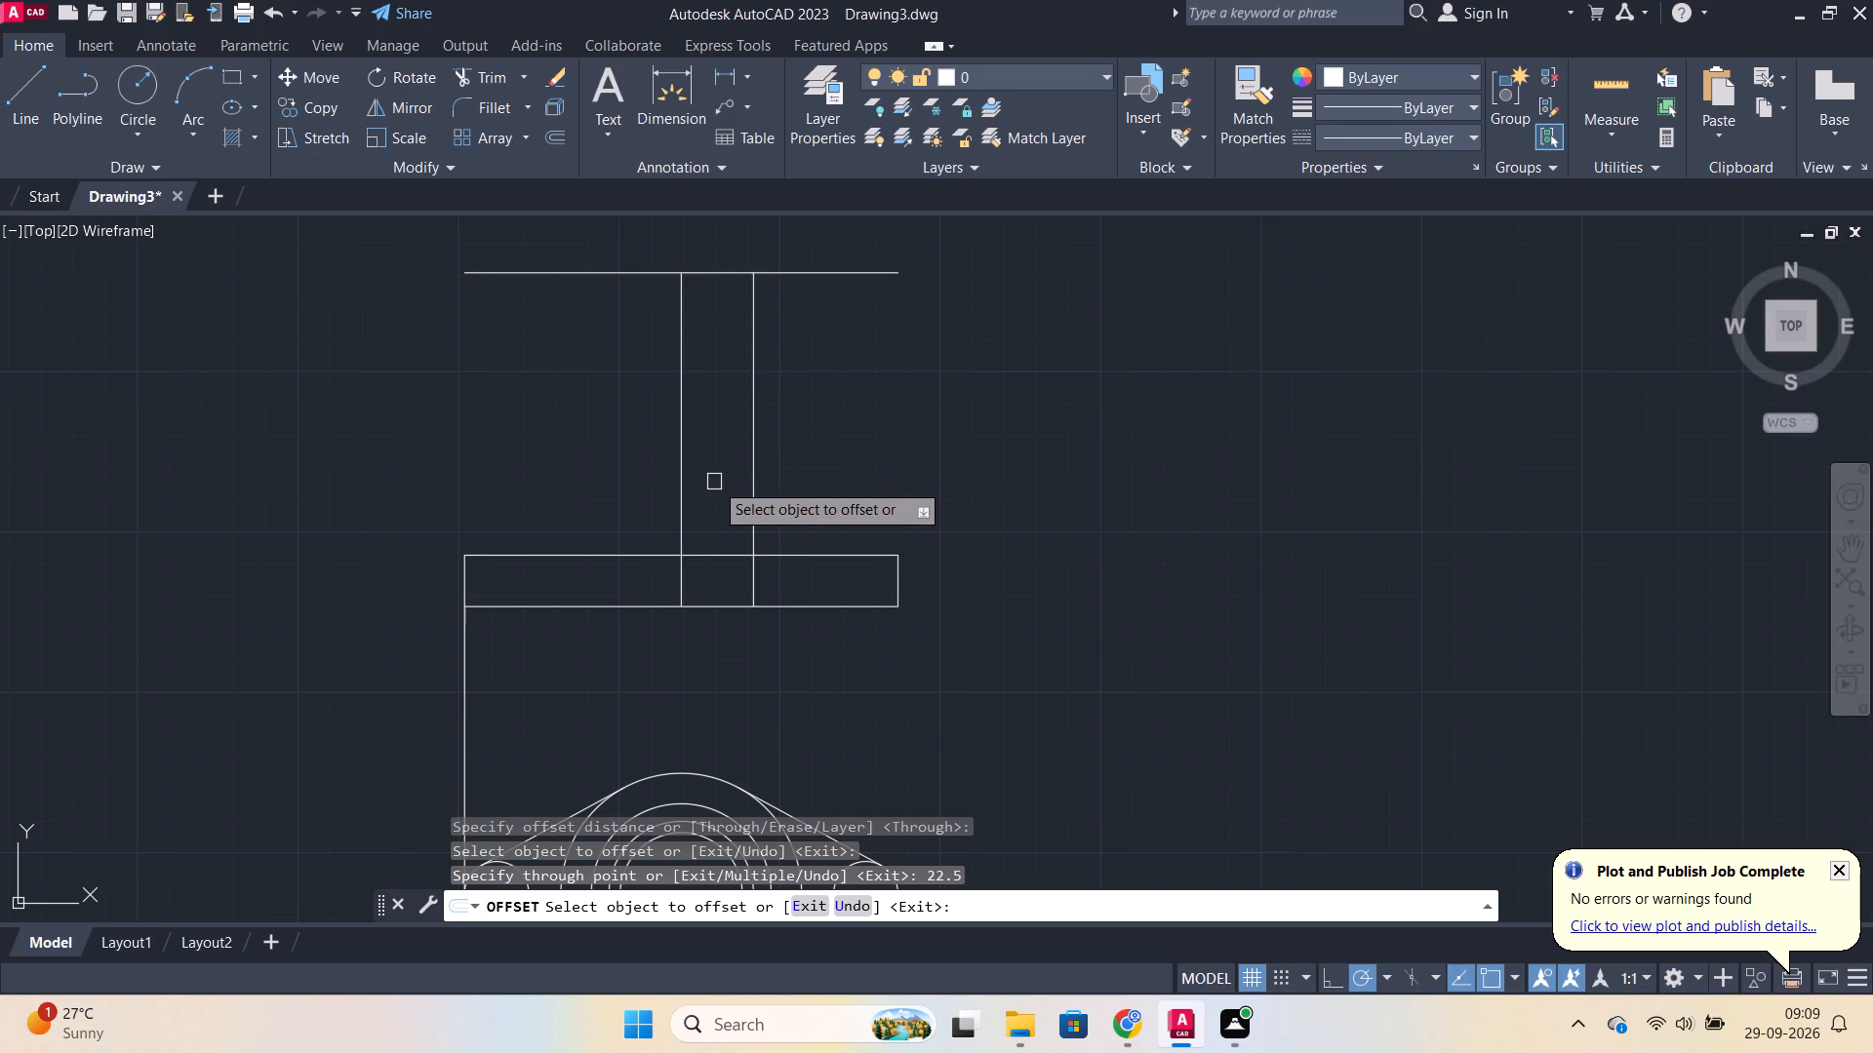
pyautogui.click(682, 454)
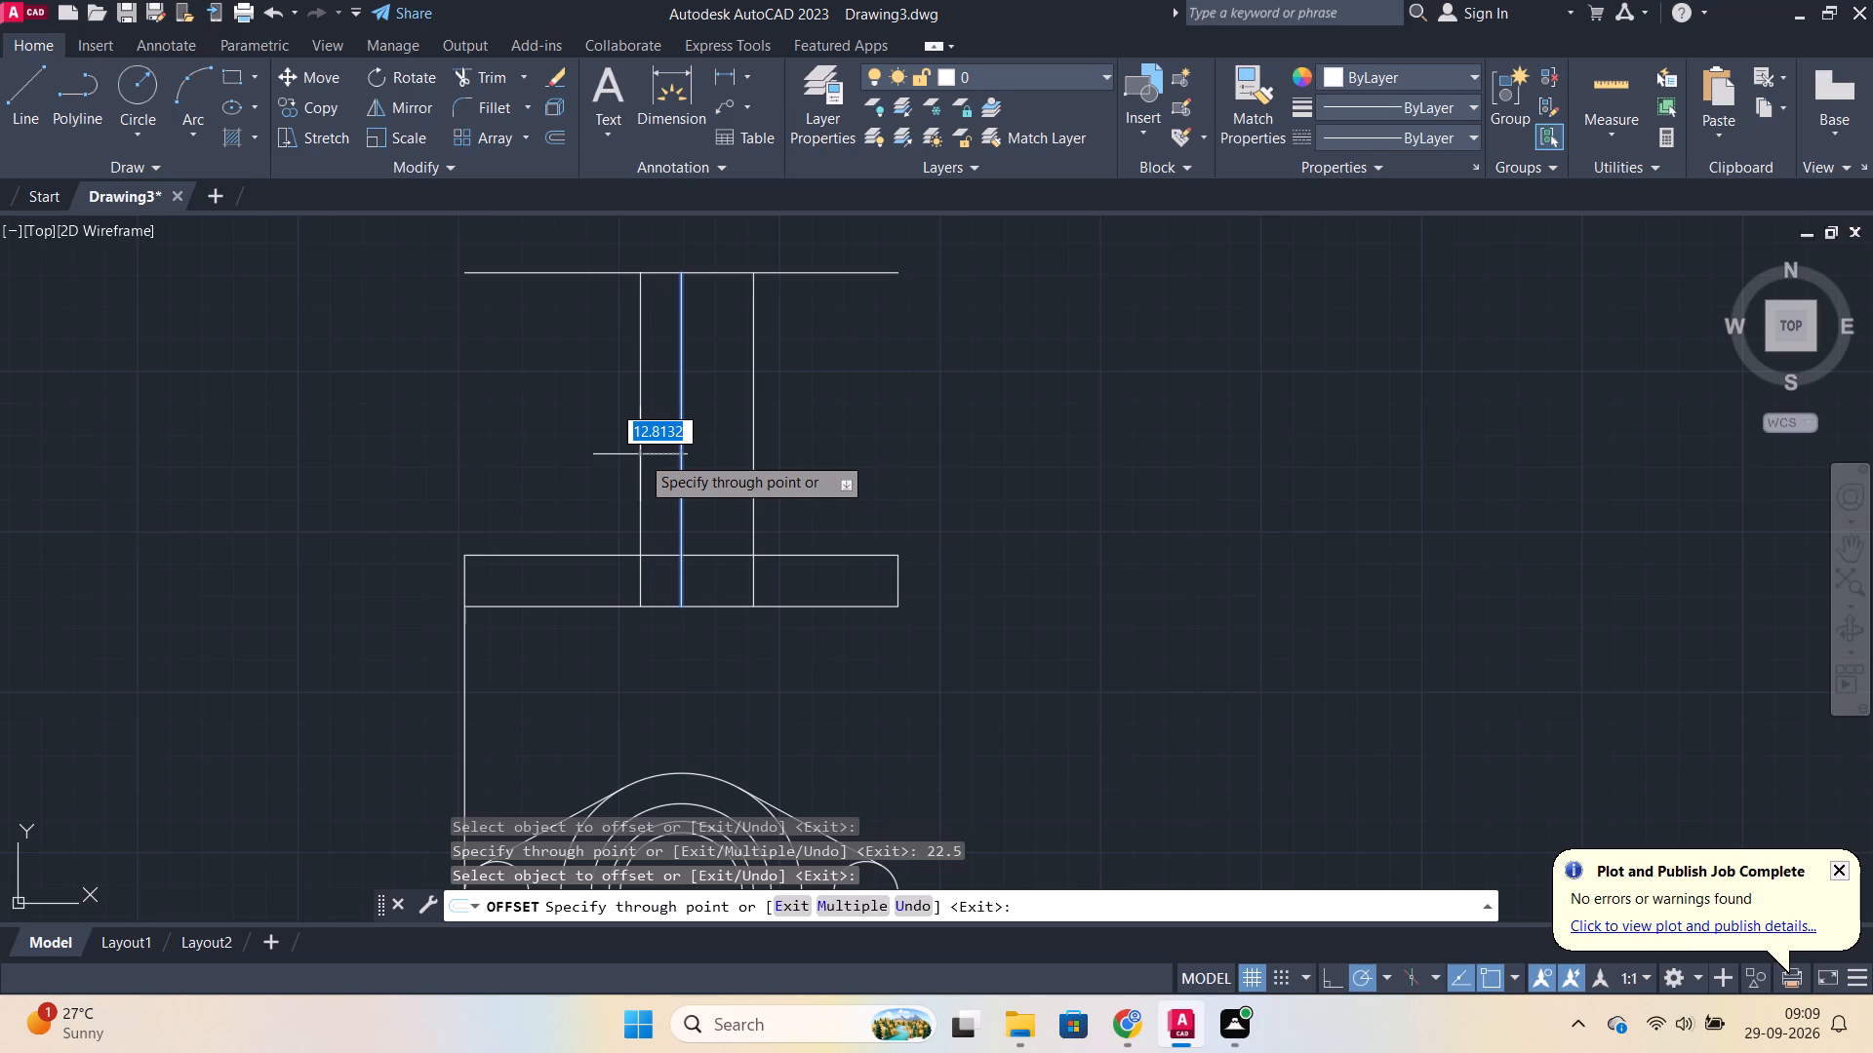
pyautogui.write('22.5')
pyautogui.press('Return')
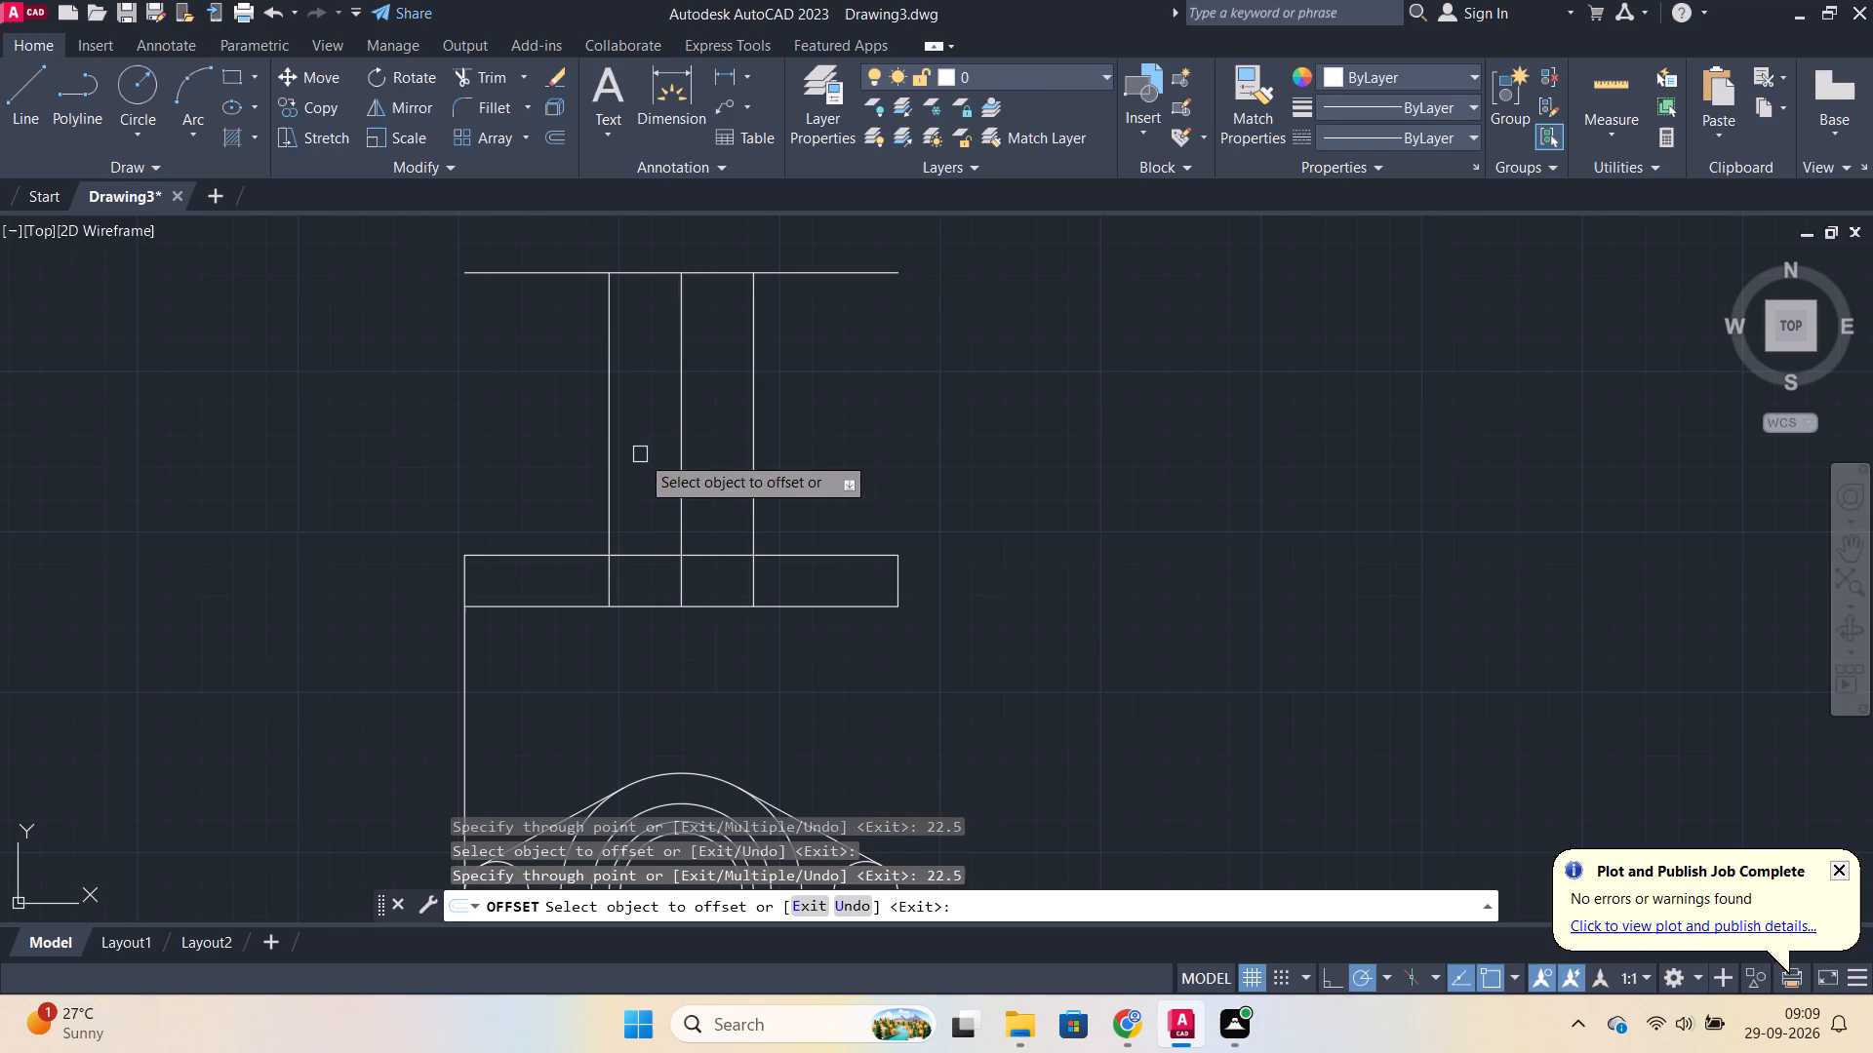
pyautogui.press('Escape')
# Trim away the parts of the two offset vertical lines that extend above the rectangle's top edge.
pyautogui.write('tr')
pyautogui.press('Return')
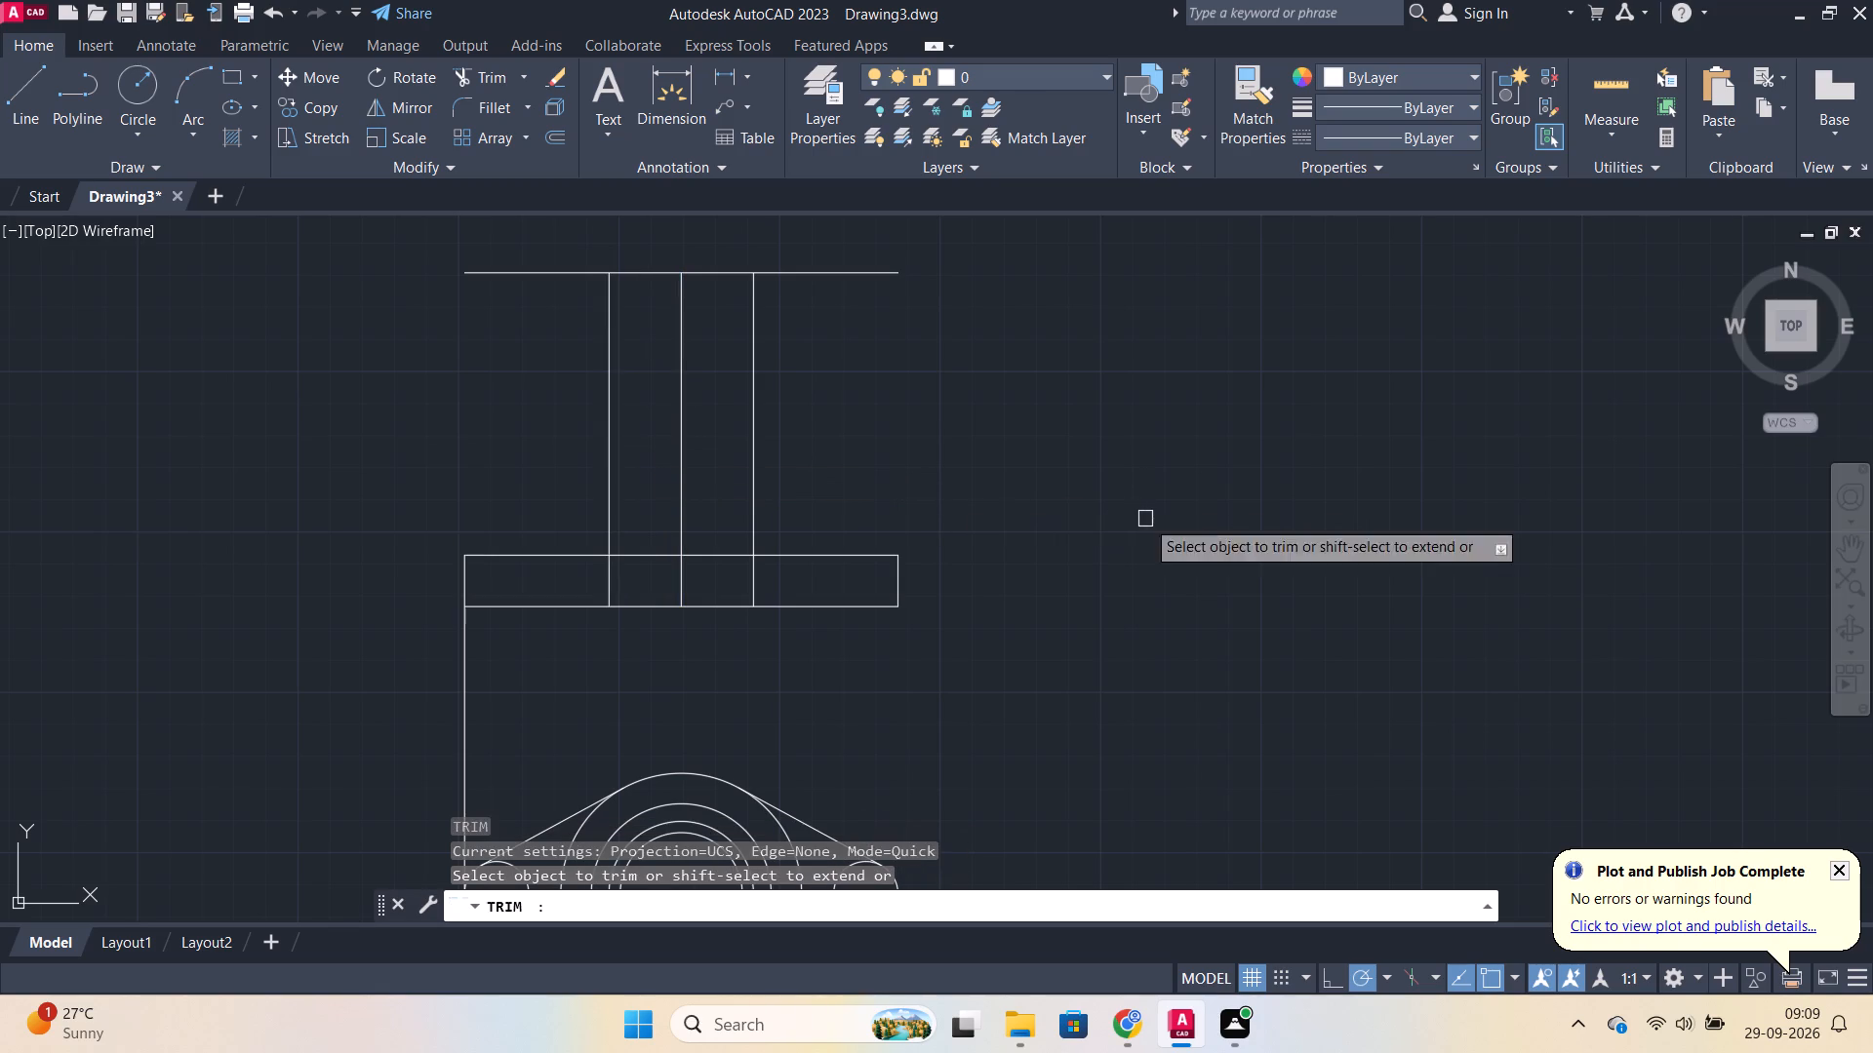
pyautogui.moveTo(930, 450); pyautogui.dragTo(802, 407)
pyautogui.hotkey('ctrl', 'z')
pyautogui.moveTo(816, 412); pyautogui.dragTo(750, 406)
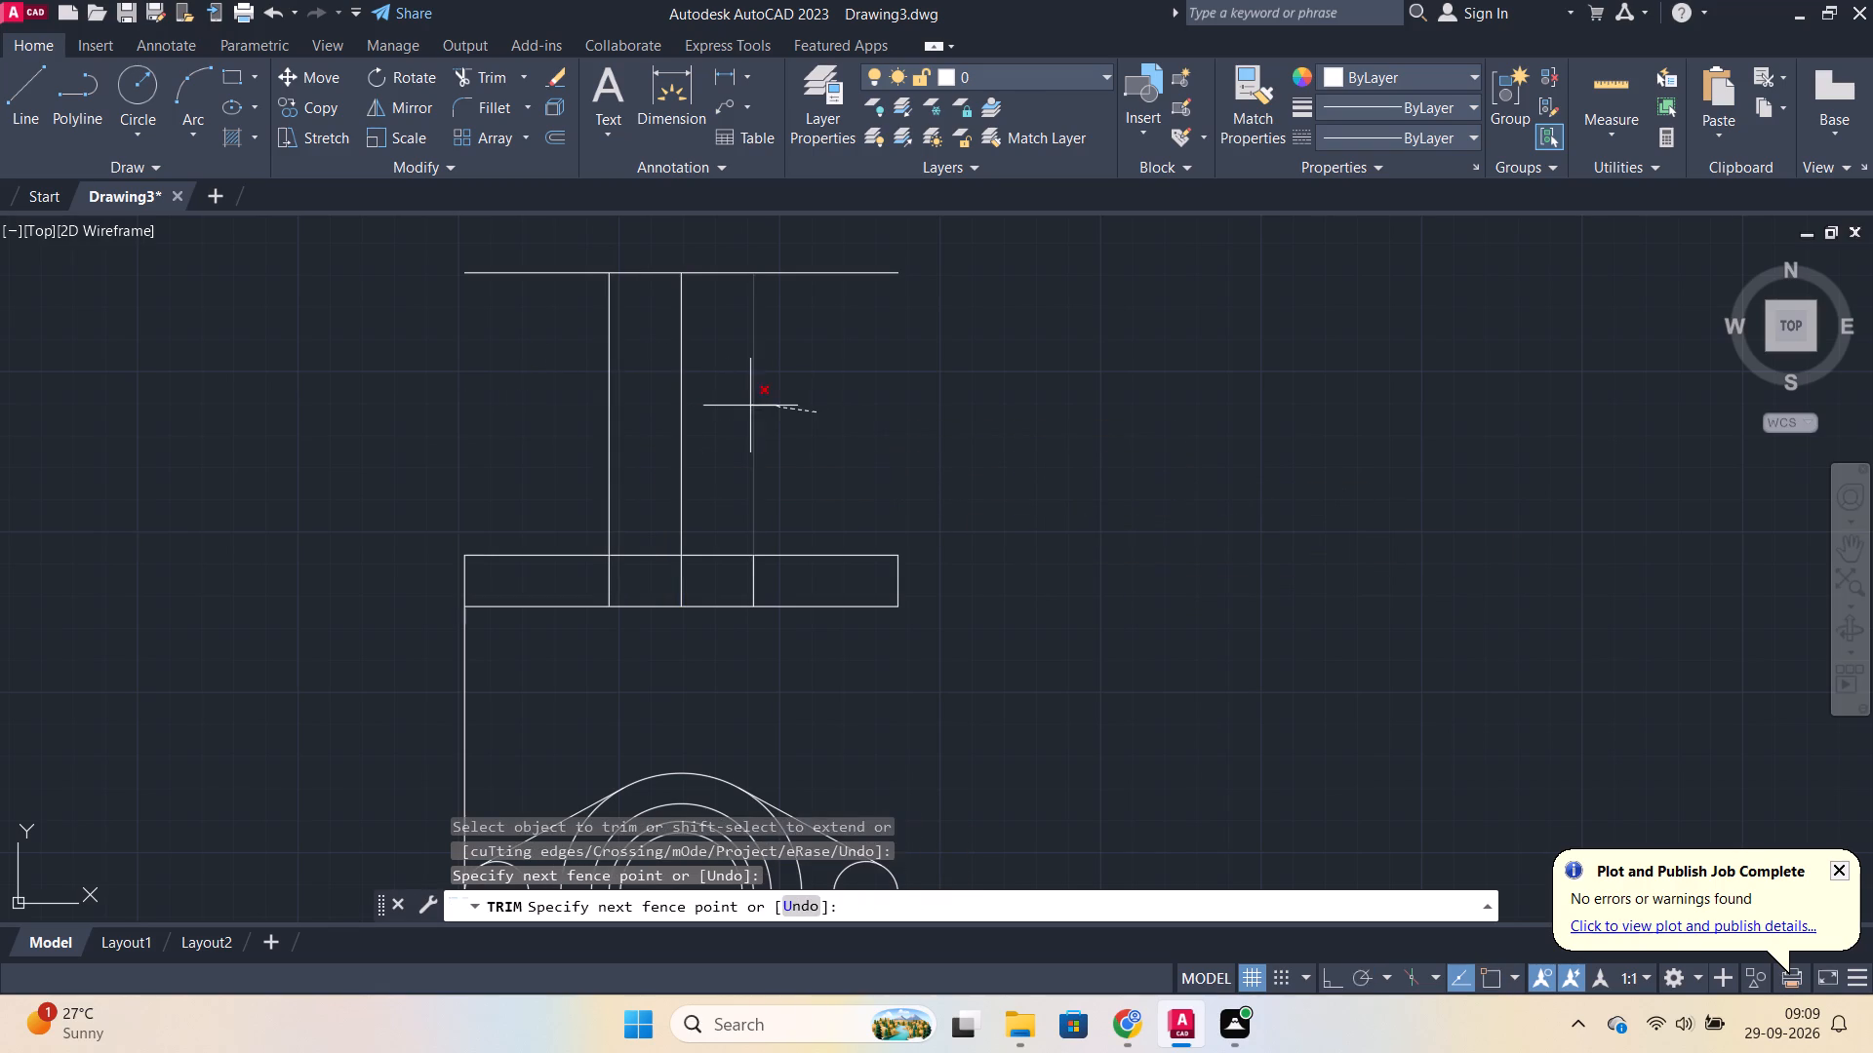
pyautogui.moveTo(750, 406); pyautogui.dragTo(748, 406)
pyautogui.click(617, 402)
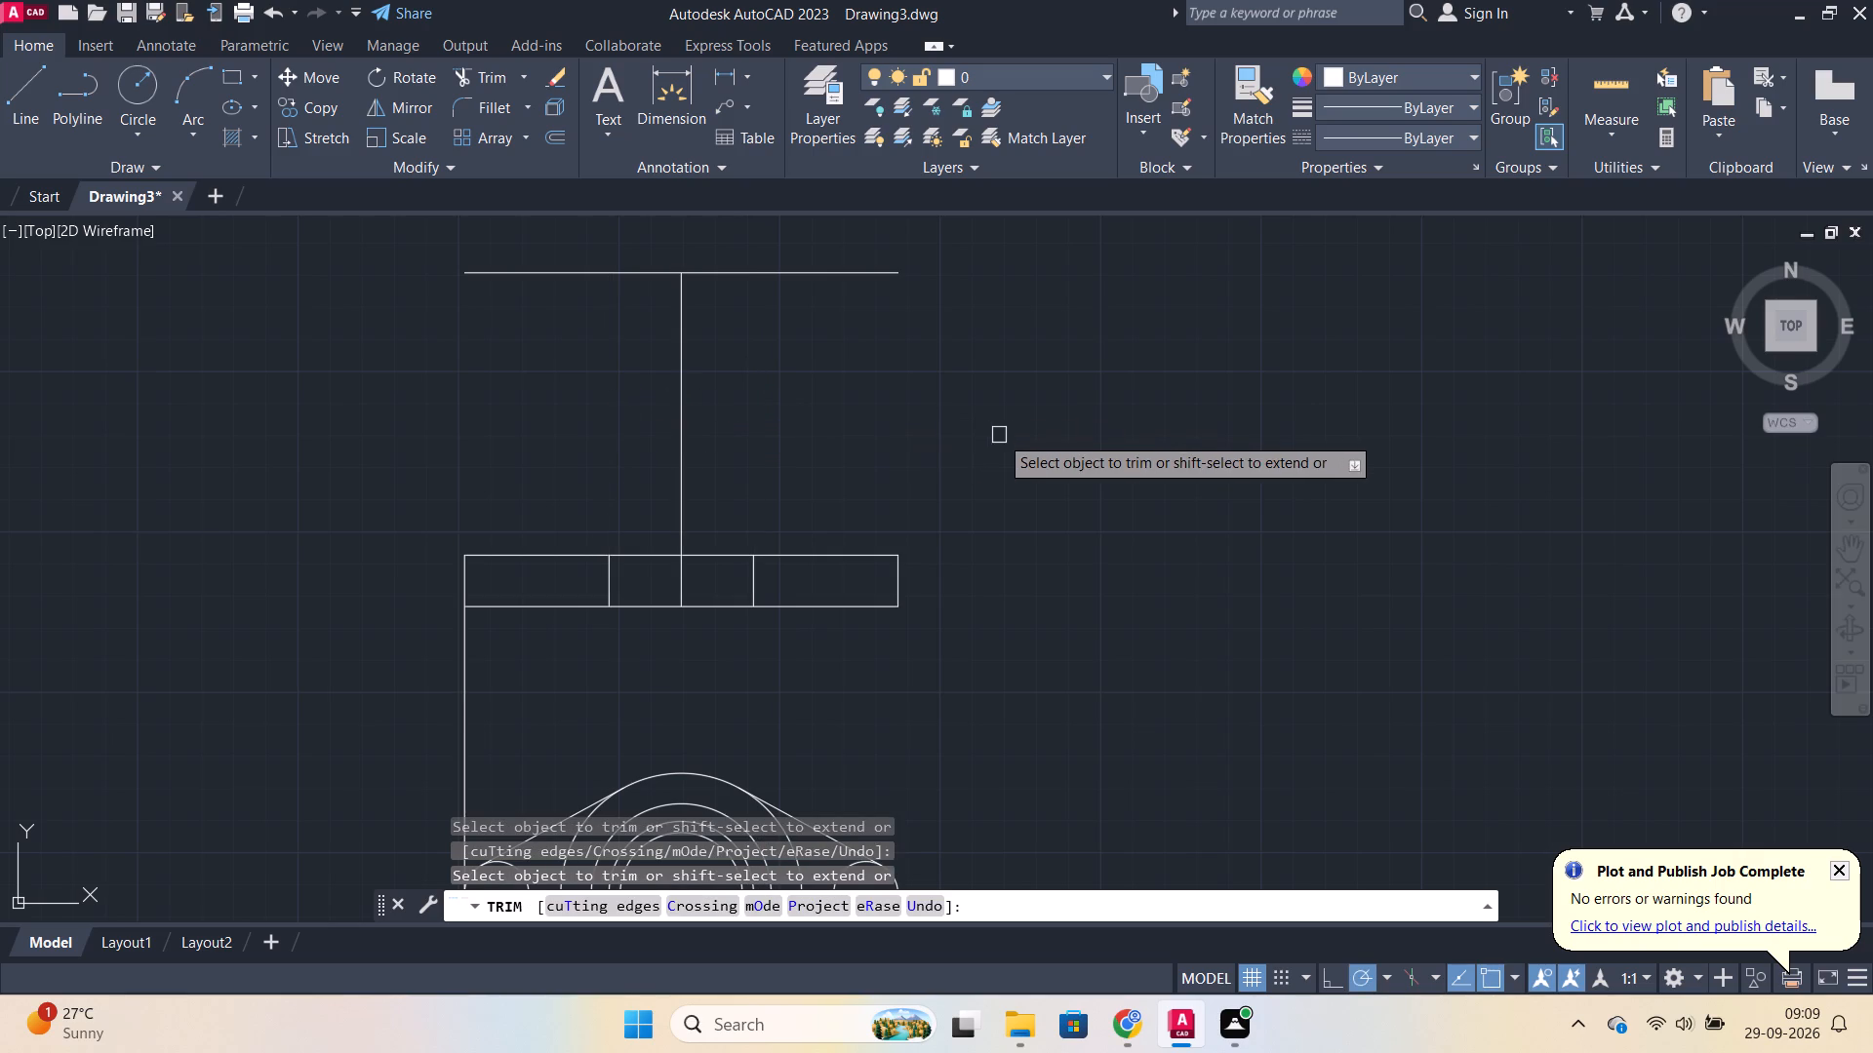
pyautogui.hotkey('ctrl', 'z')
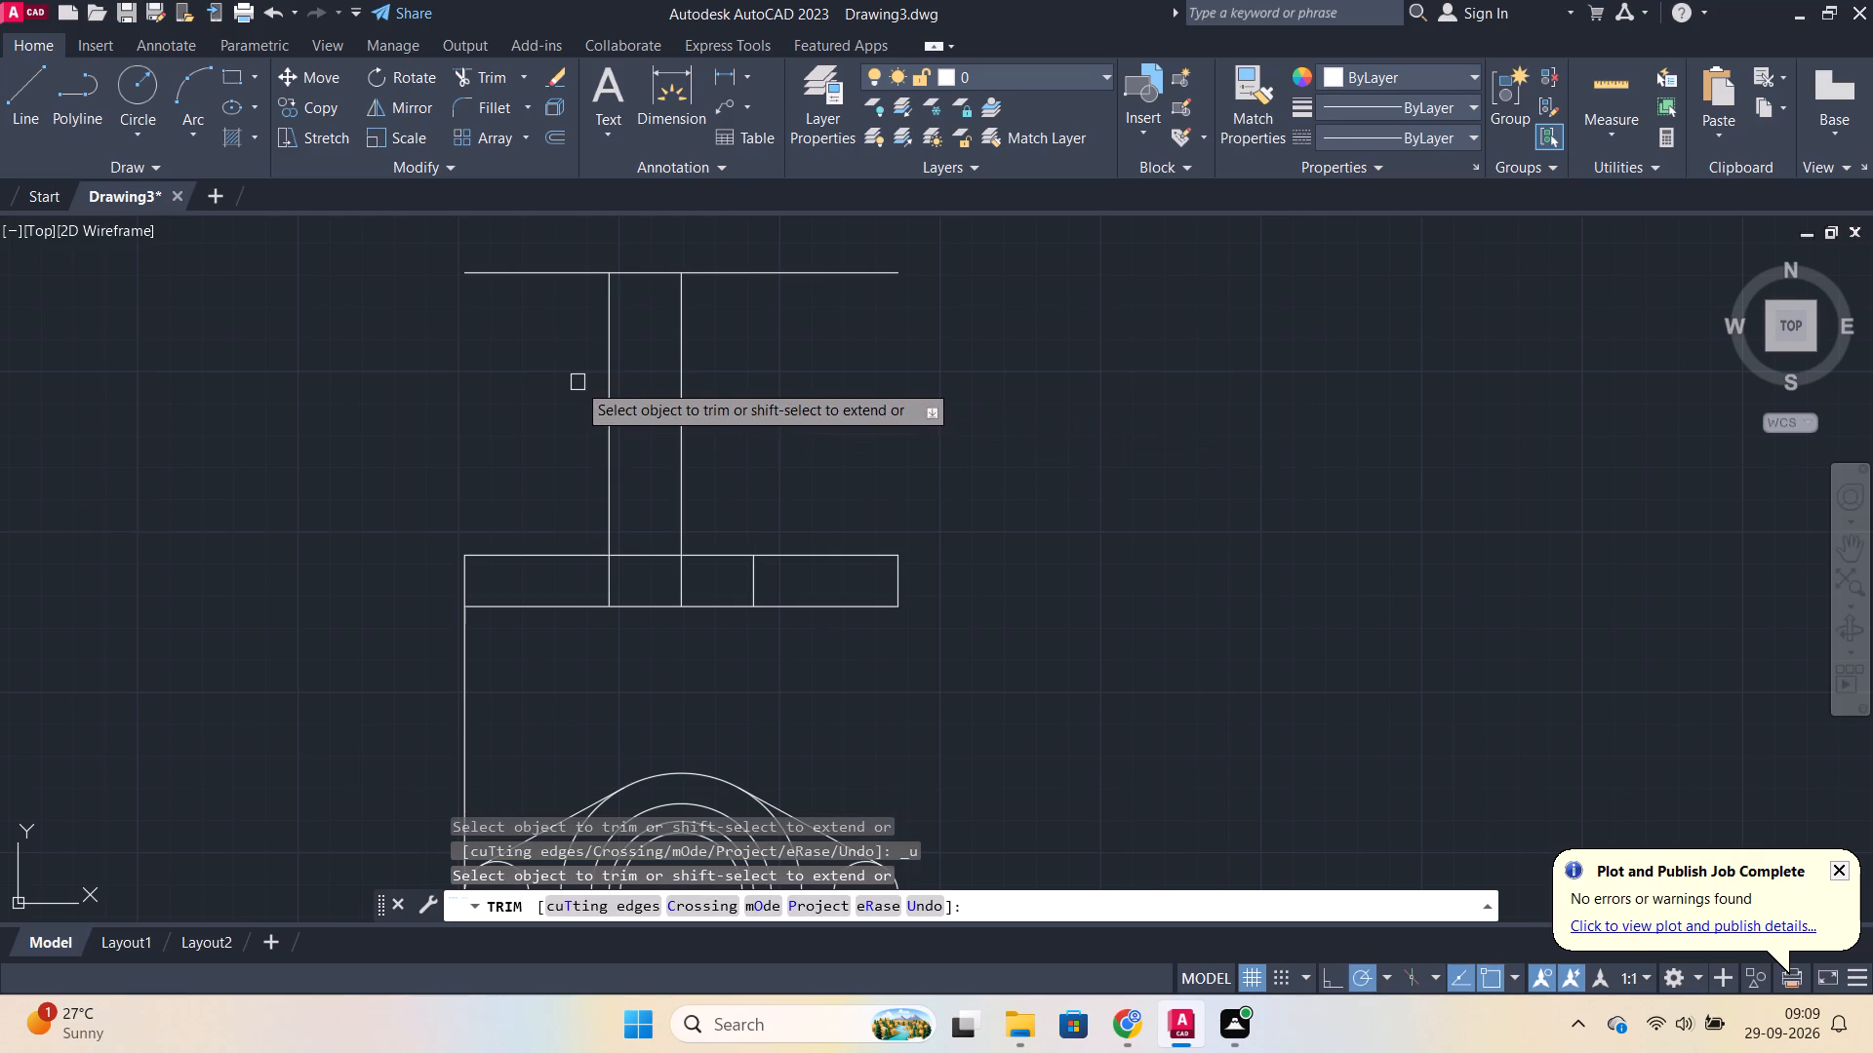
pyautogui.click(607, 412)
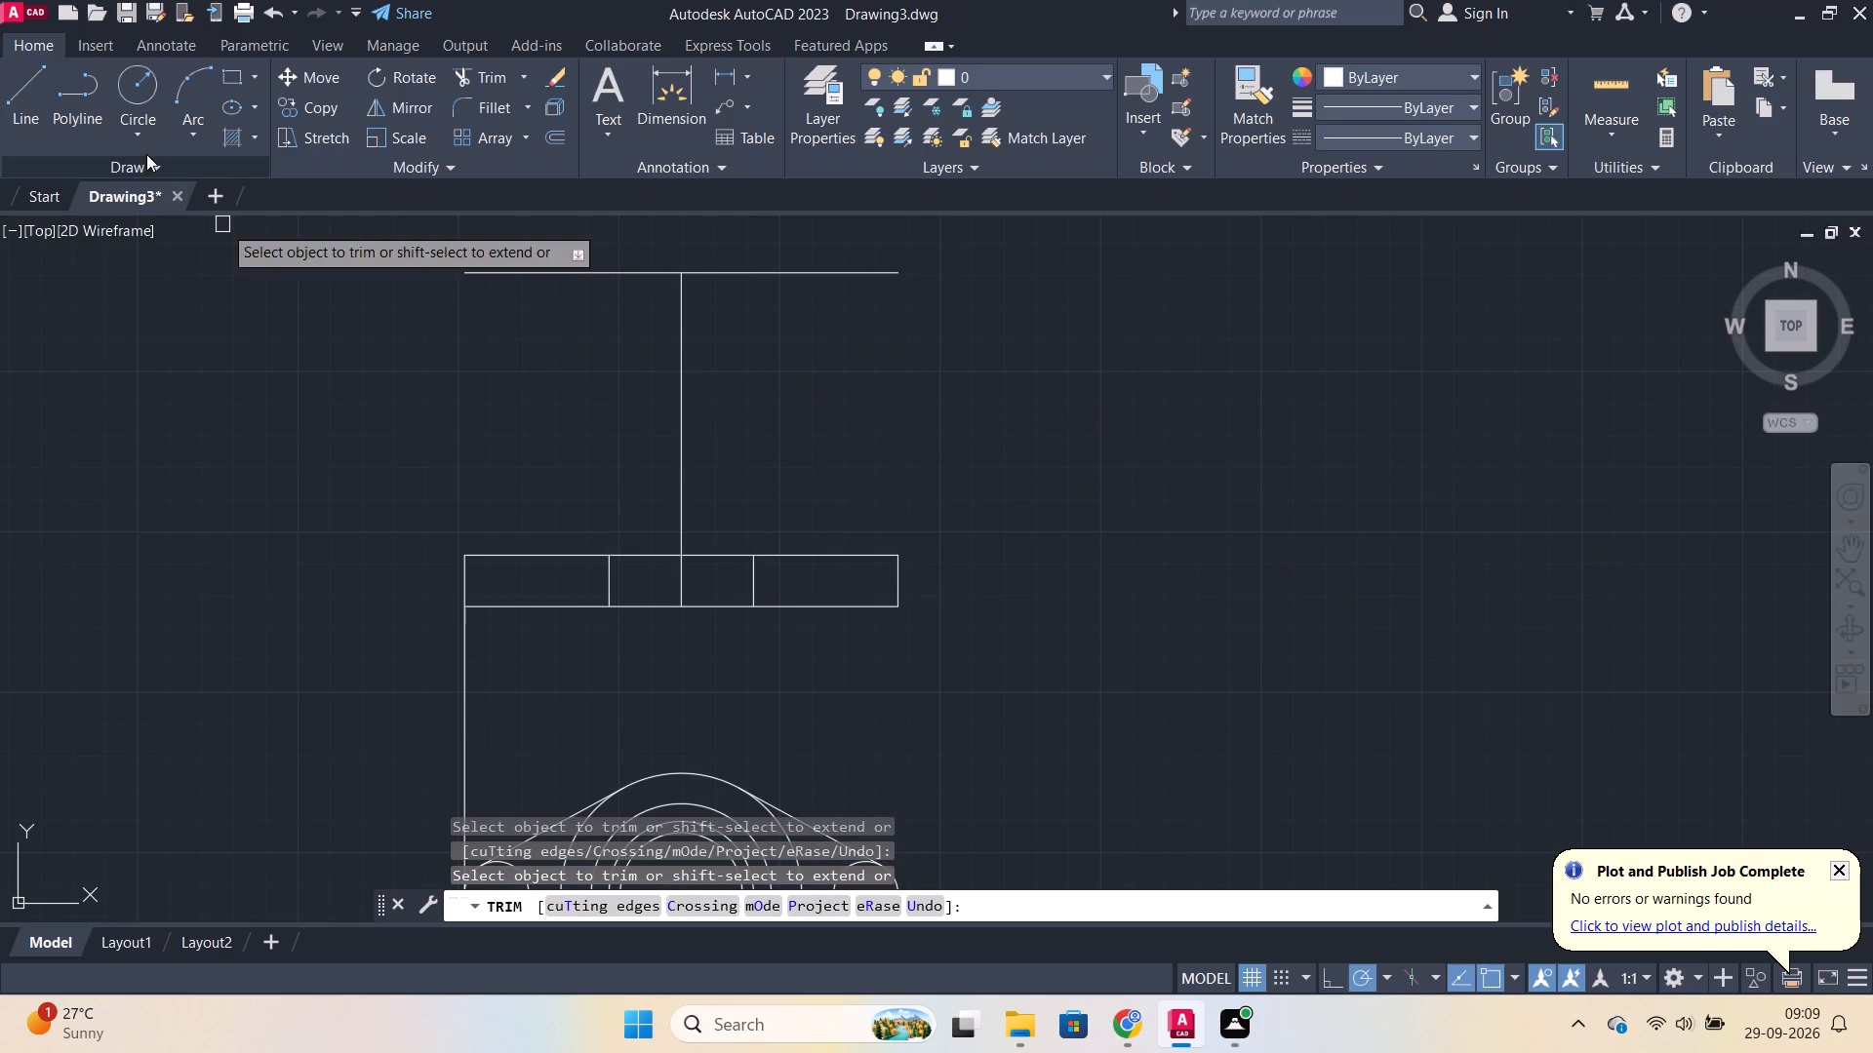
pyautogui.press('Escape')
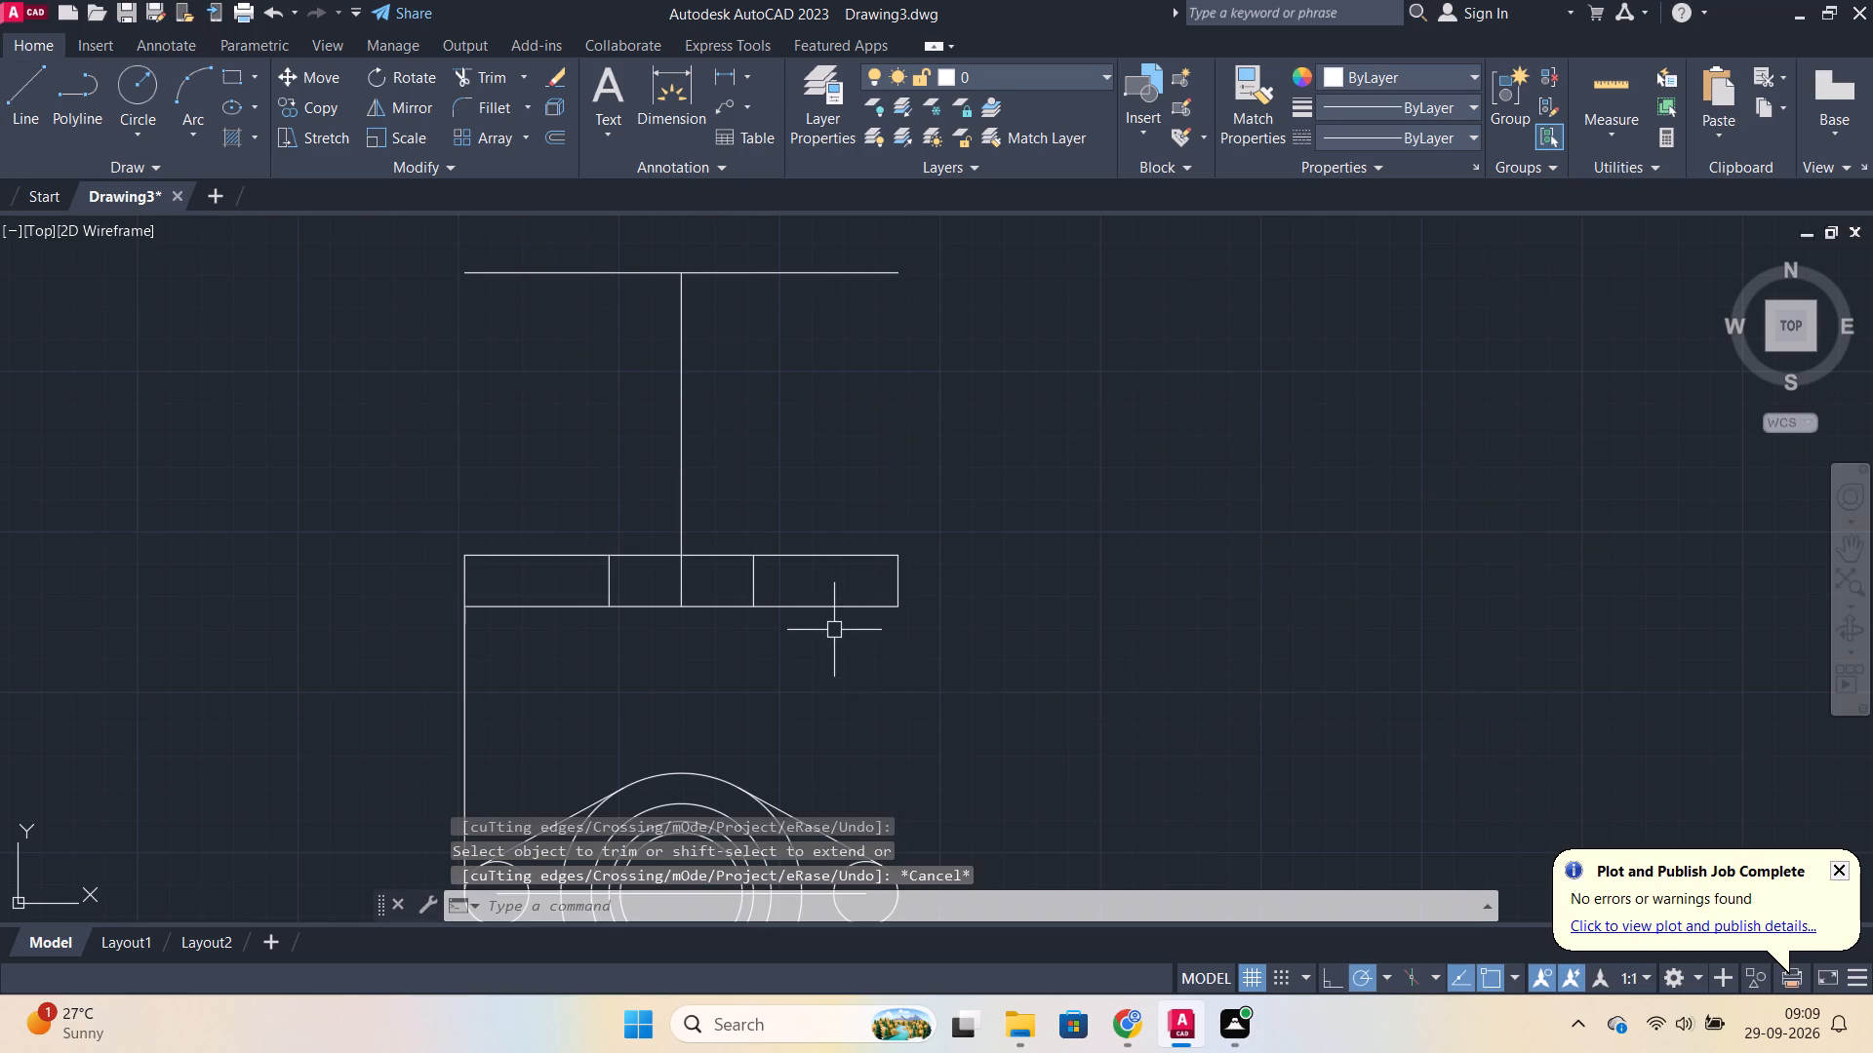
# Offset the base rectangle's bottom edge downward by 6.
pyautogui.click(813, 615)
pyautogui.press('Escape')
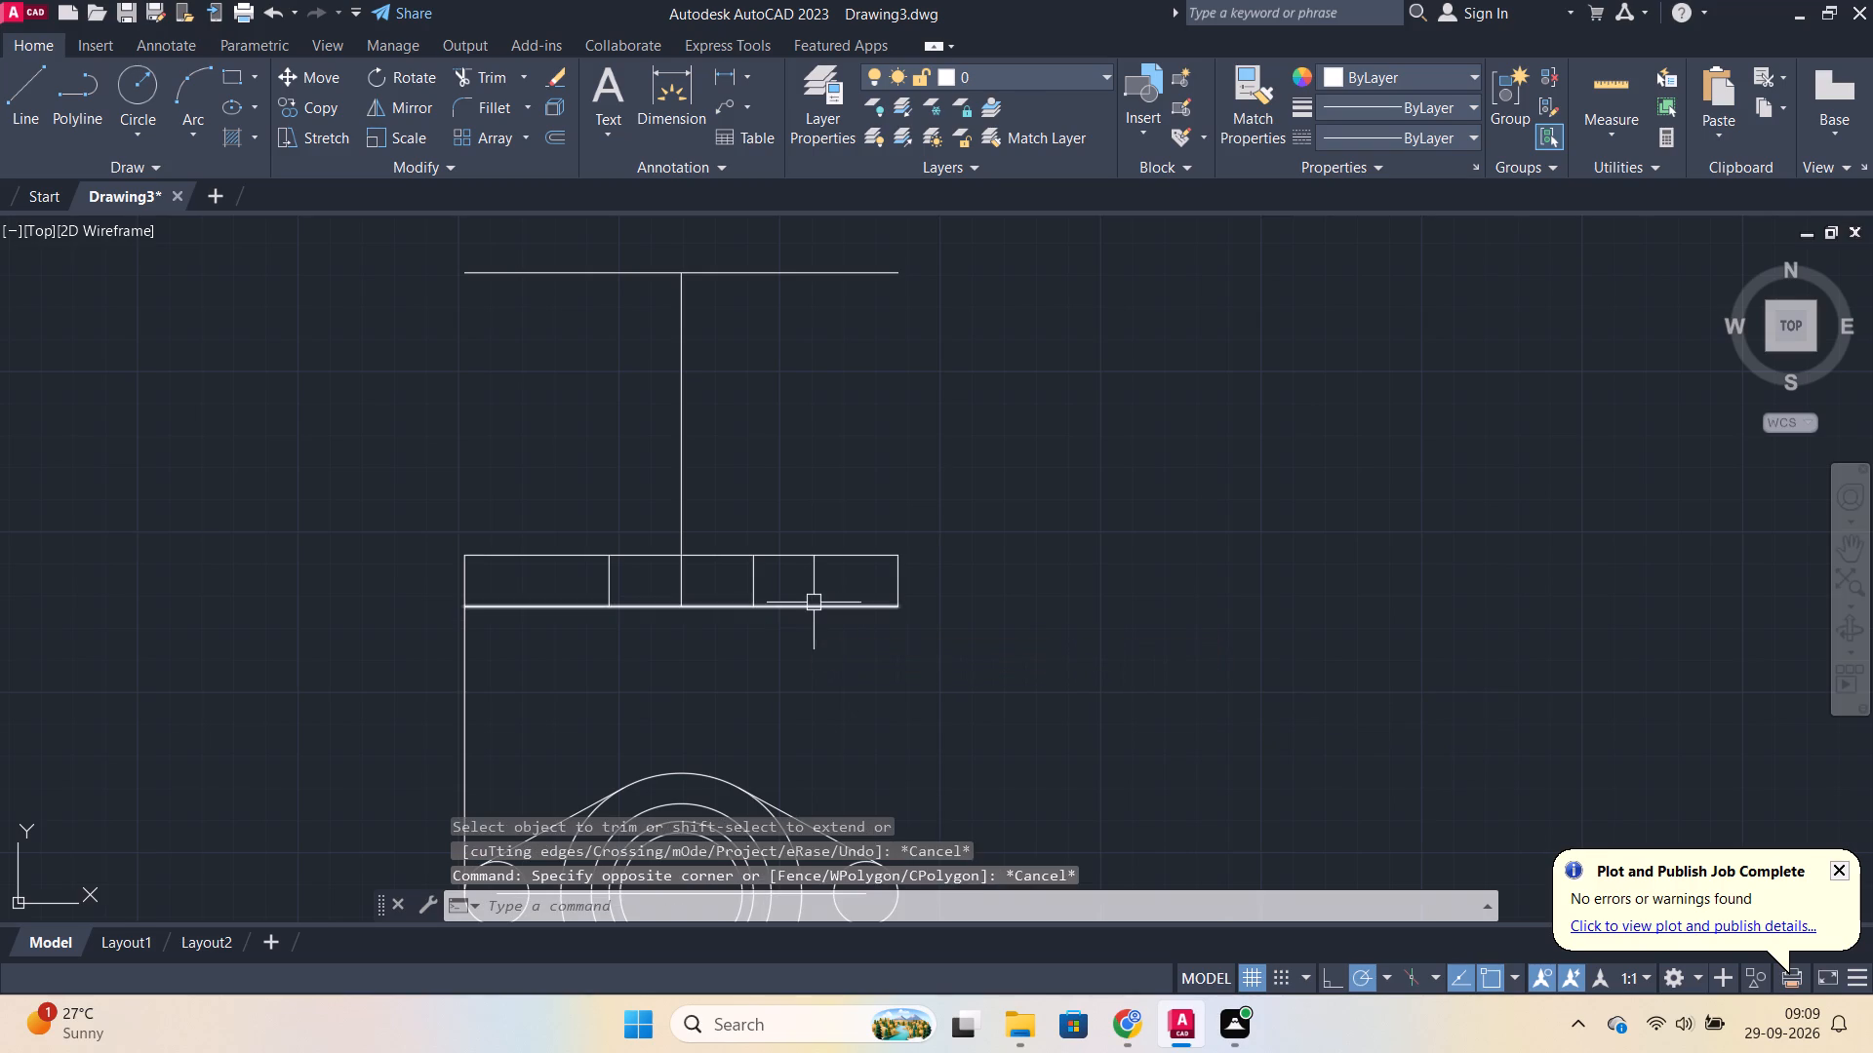
pyautogui.click(814, 603)
pyautogui.press('o')
pyautogui.press('Return')
pyautogui.press('Return')
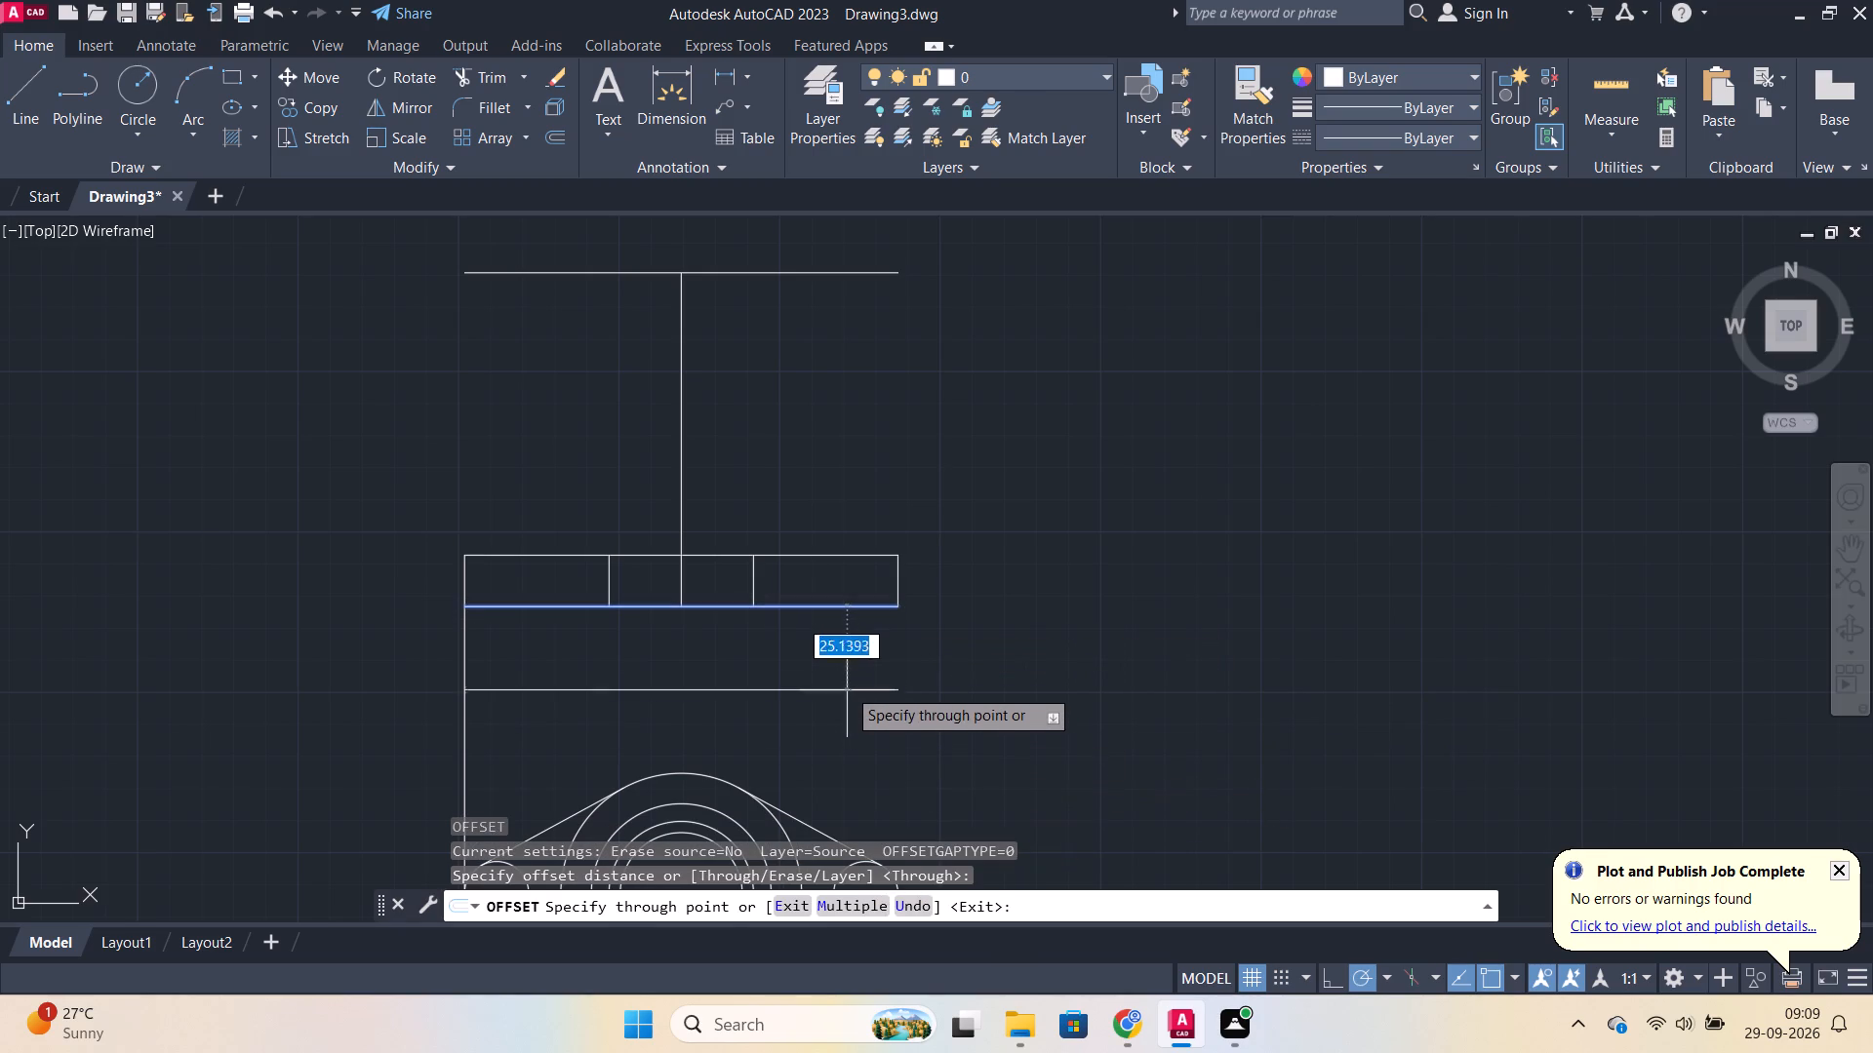
pyautogui.press('6')
pyautogui.press('Return')
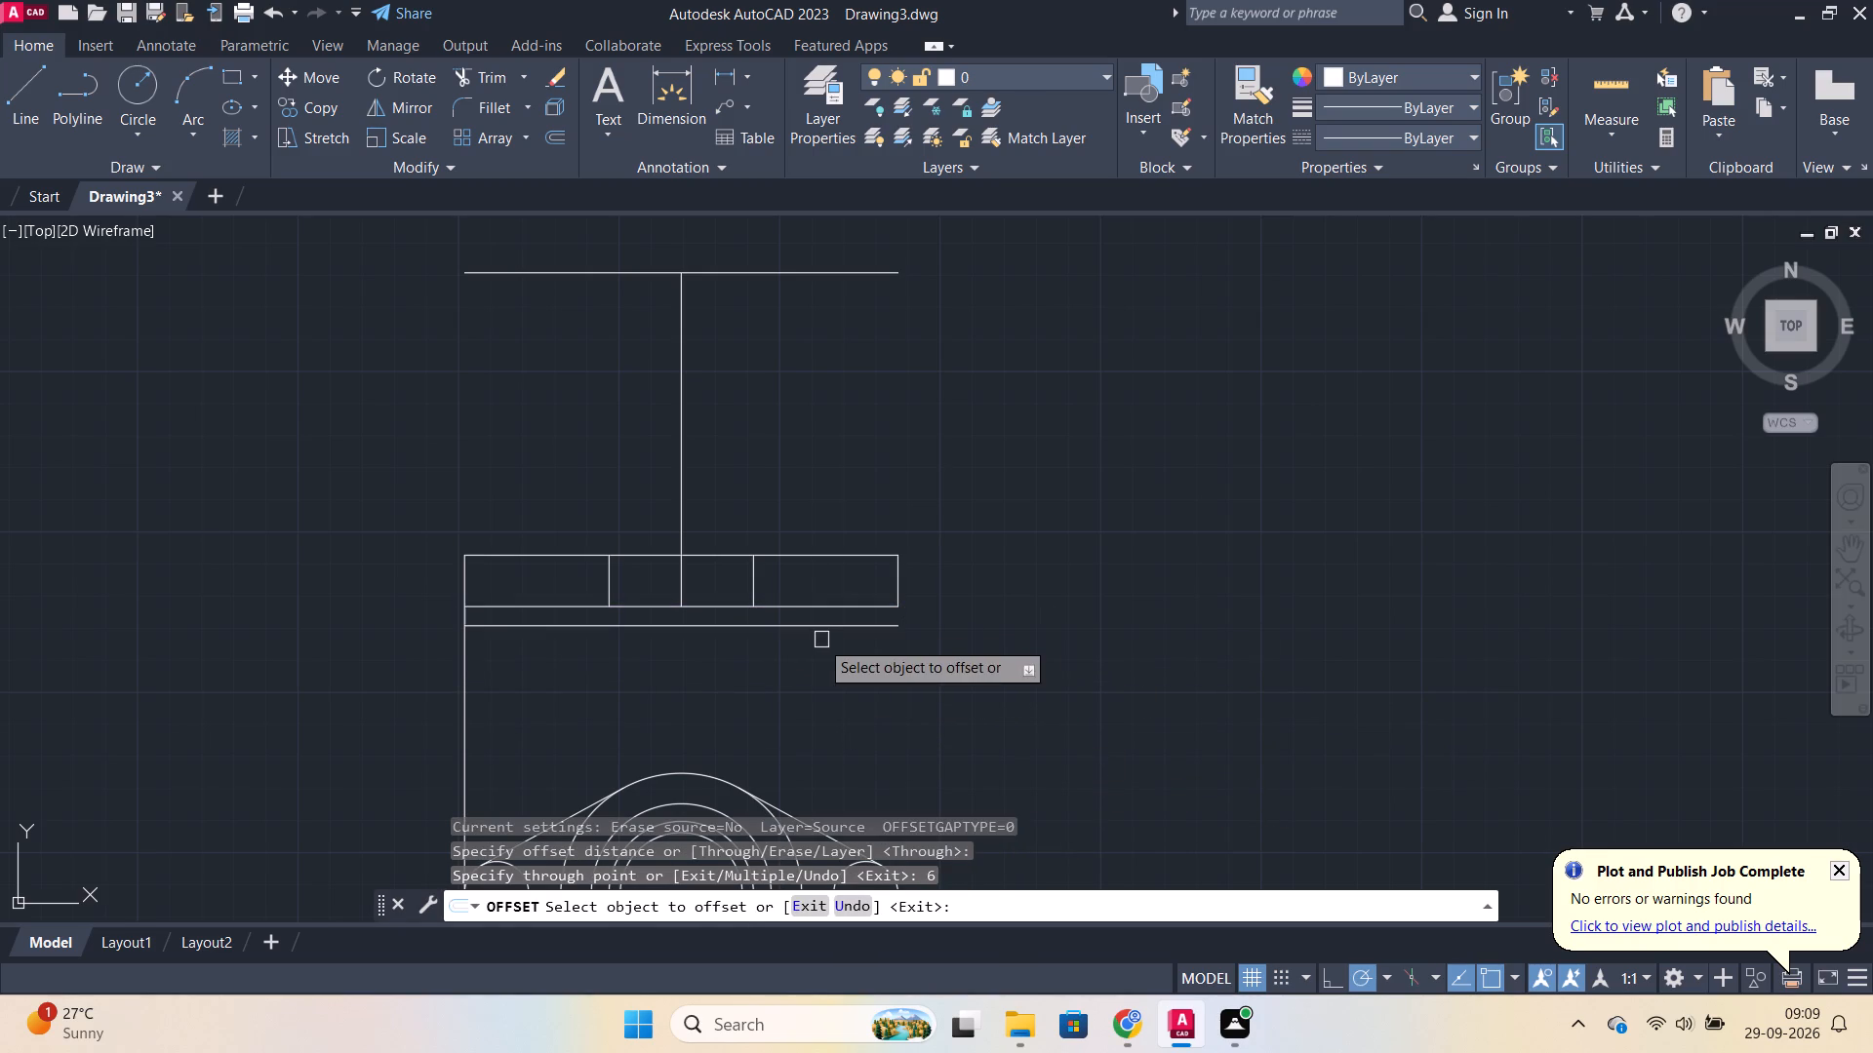
pyautogui.press('Escape')
# Extend the two short vertical lines inside the base down to the new offset line below it.
pyautogui.scroll(2, 840, 639)
pyautogui.write('ex')
pyautogui.press('Return')
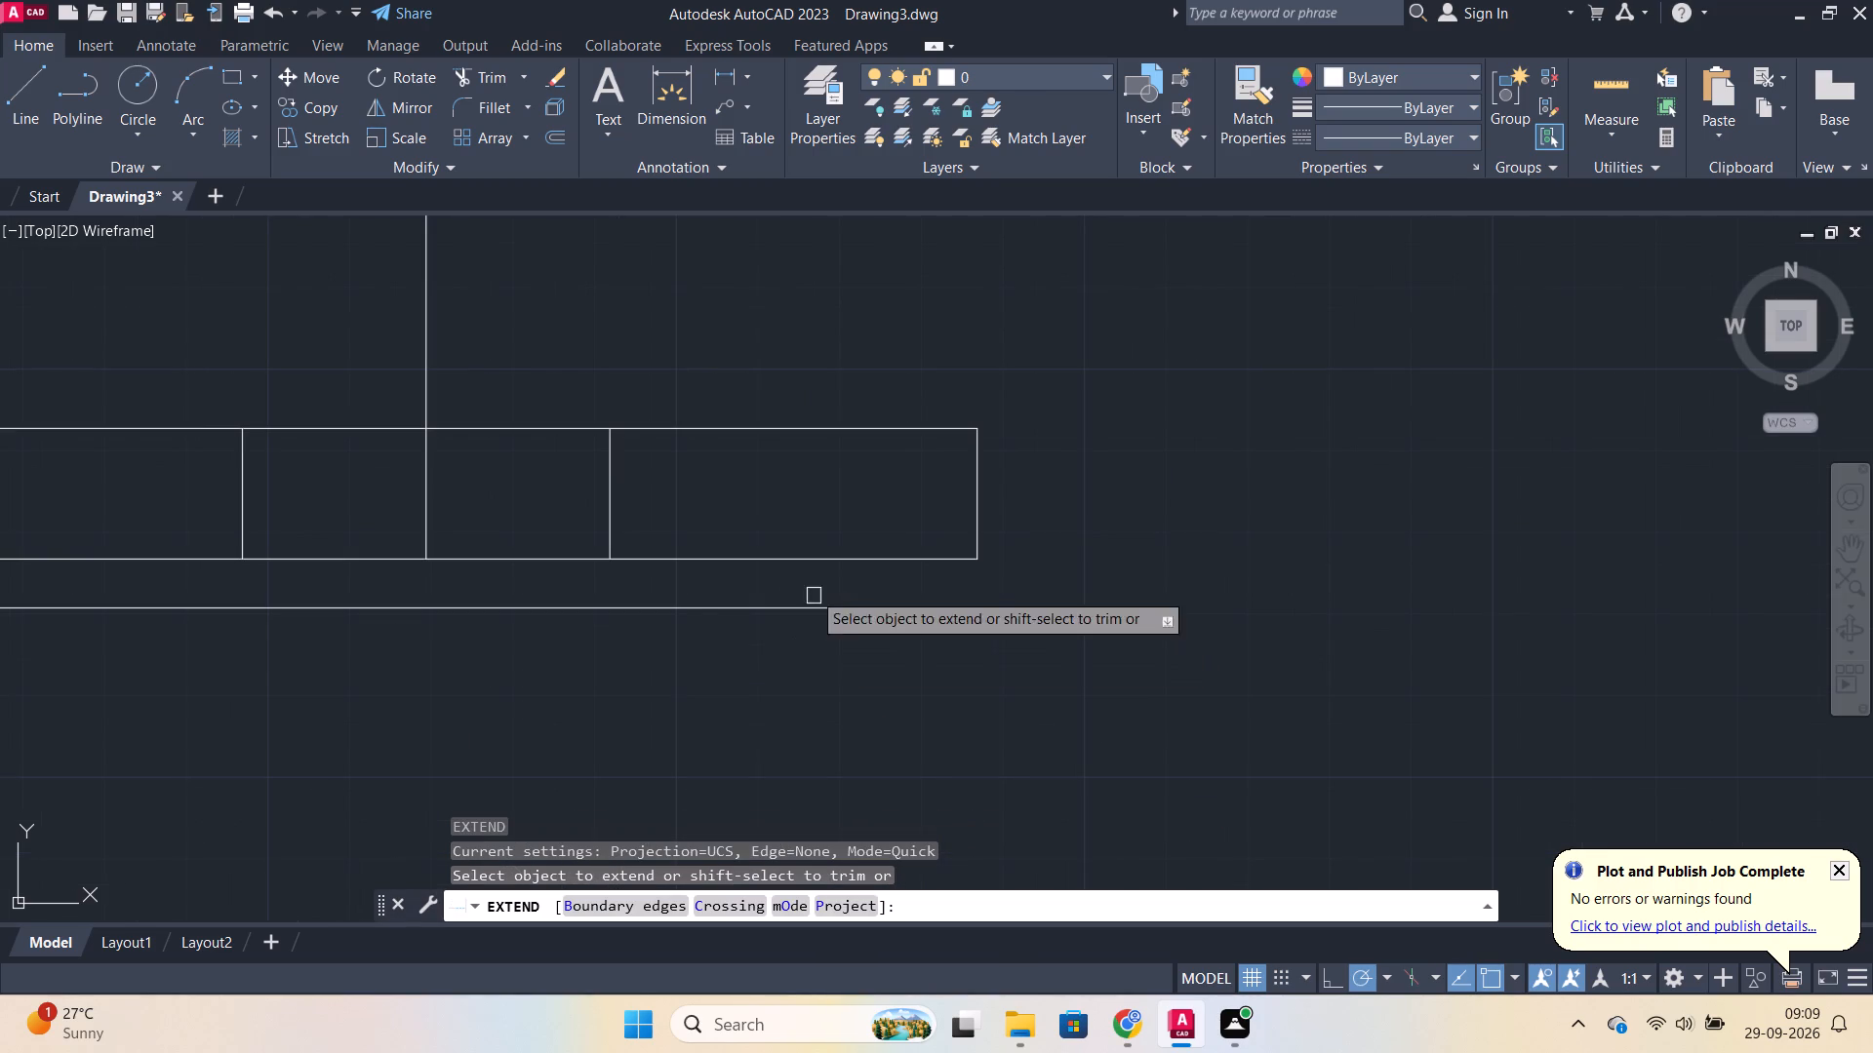
pyautogui.scroll(-2, 697, 526)
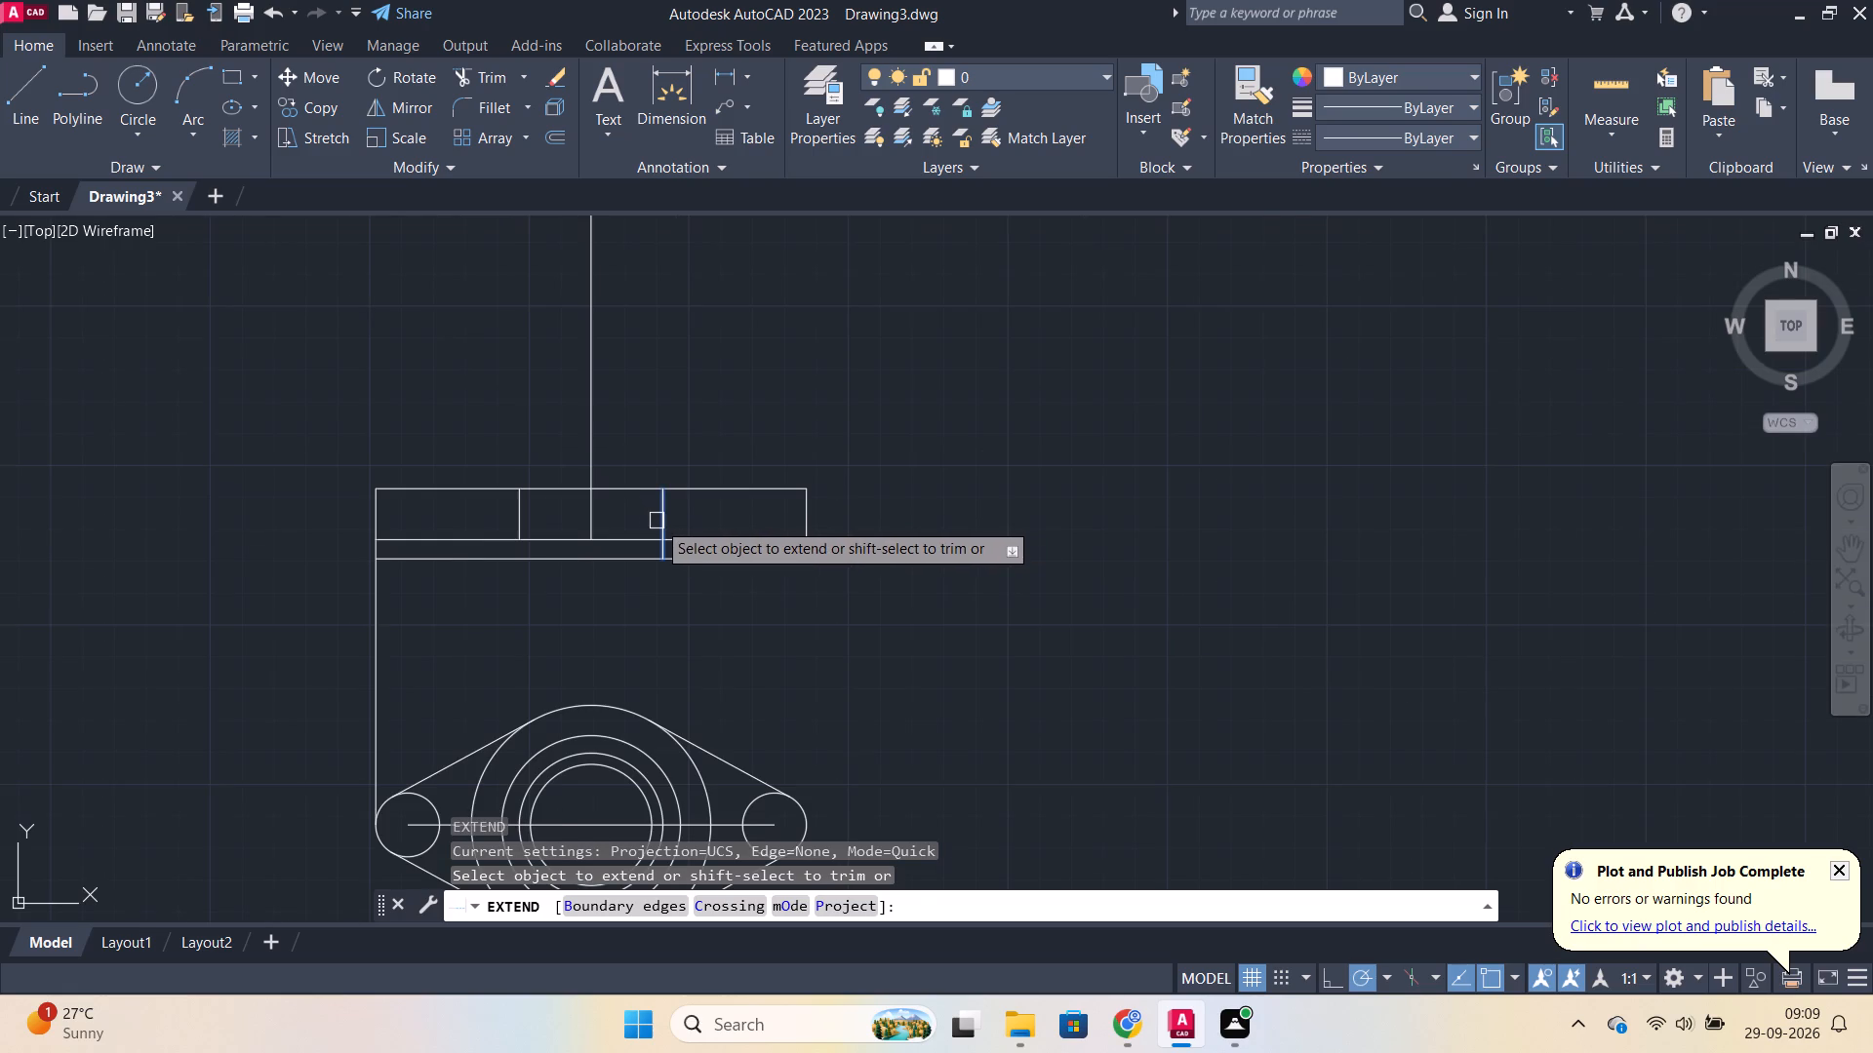
pyautogui.click(657, 521)
pyautogui.click(511, 517)
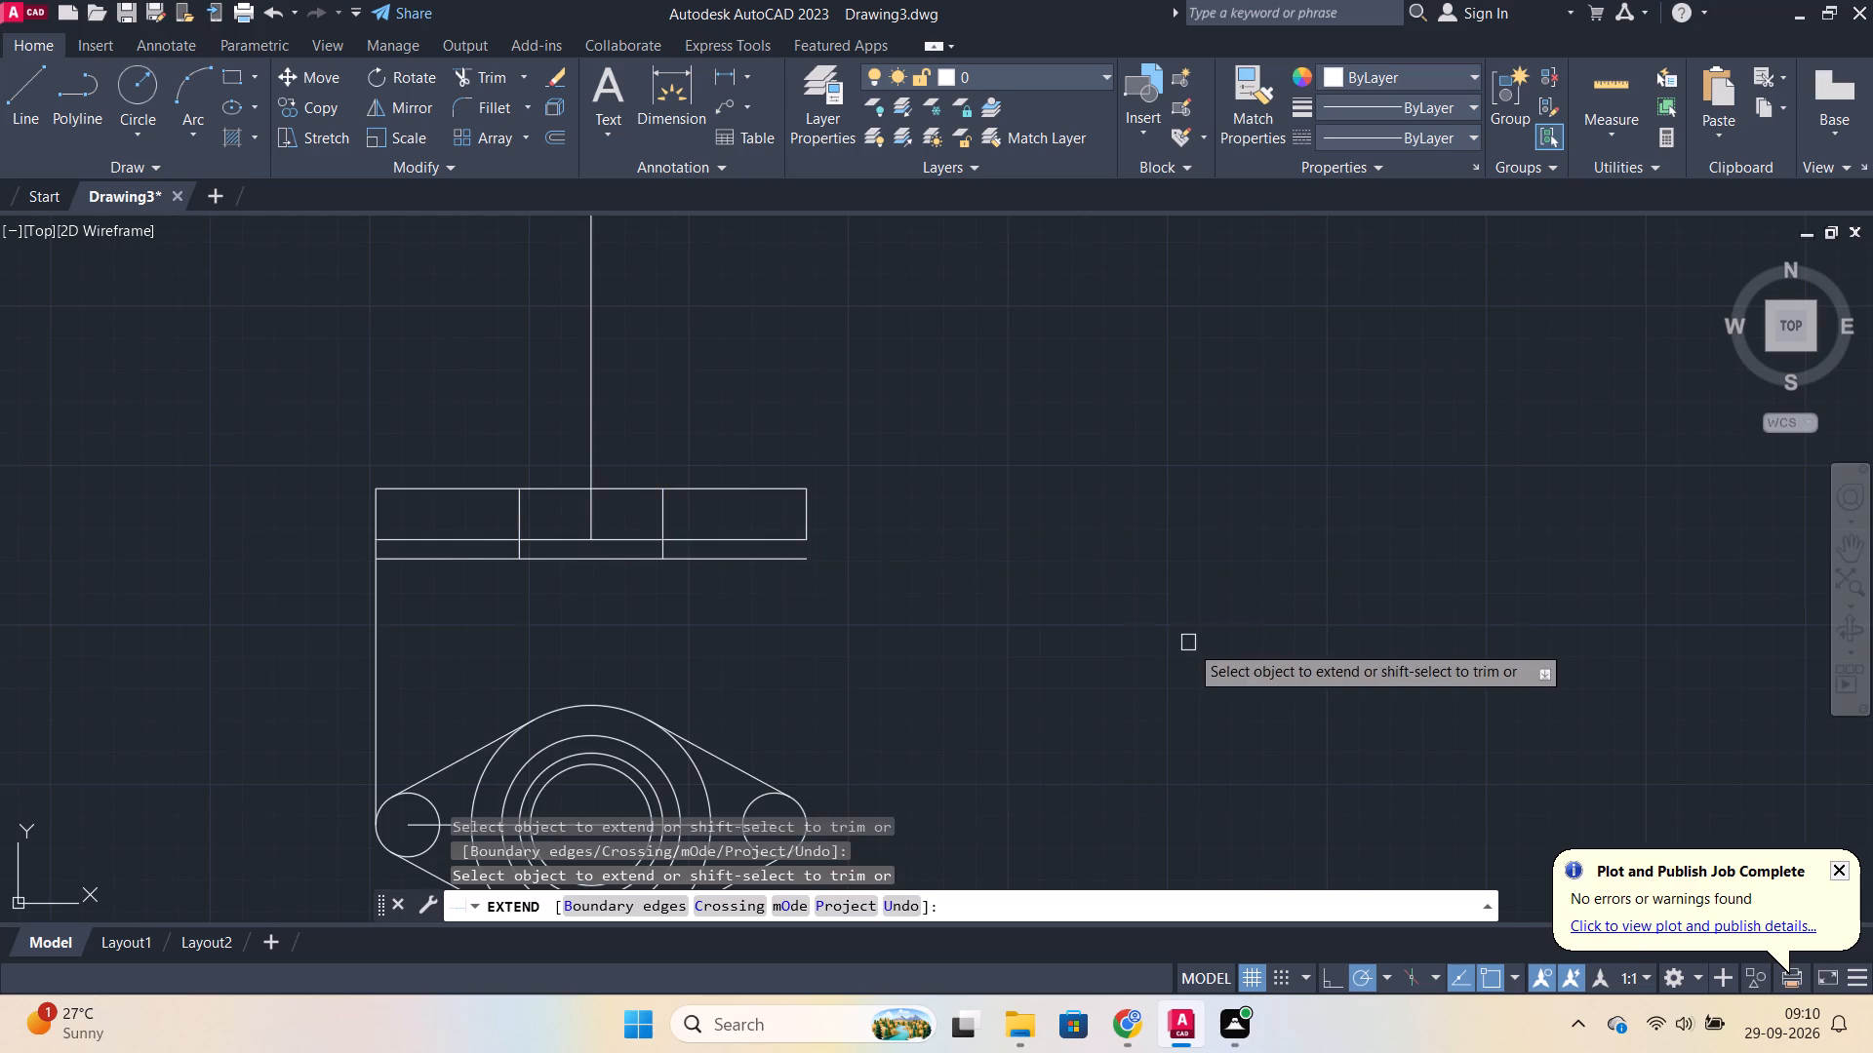
pyautogui.press('Escape')
# Trim the lower offset line's ends outside the two short vertical lines, and remove the vertical projection line linking the two views.
pyautogui.write('tr')
pyautogui.press('Return')
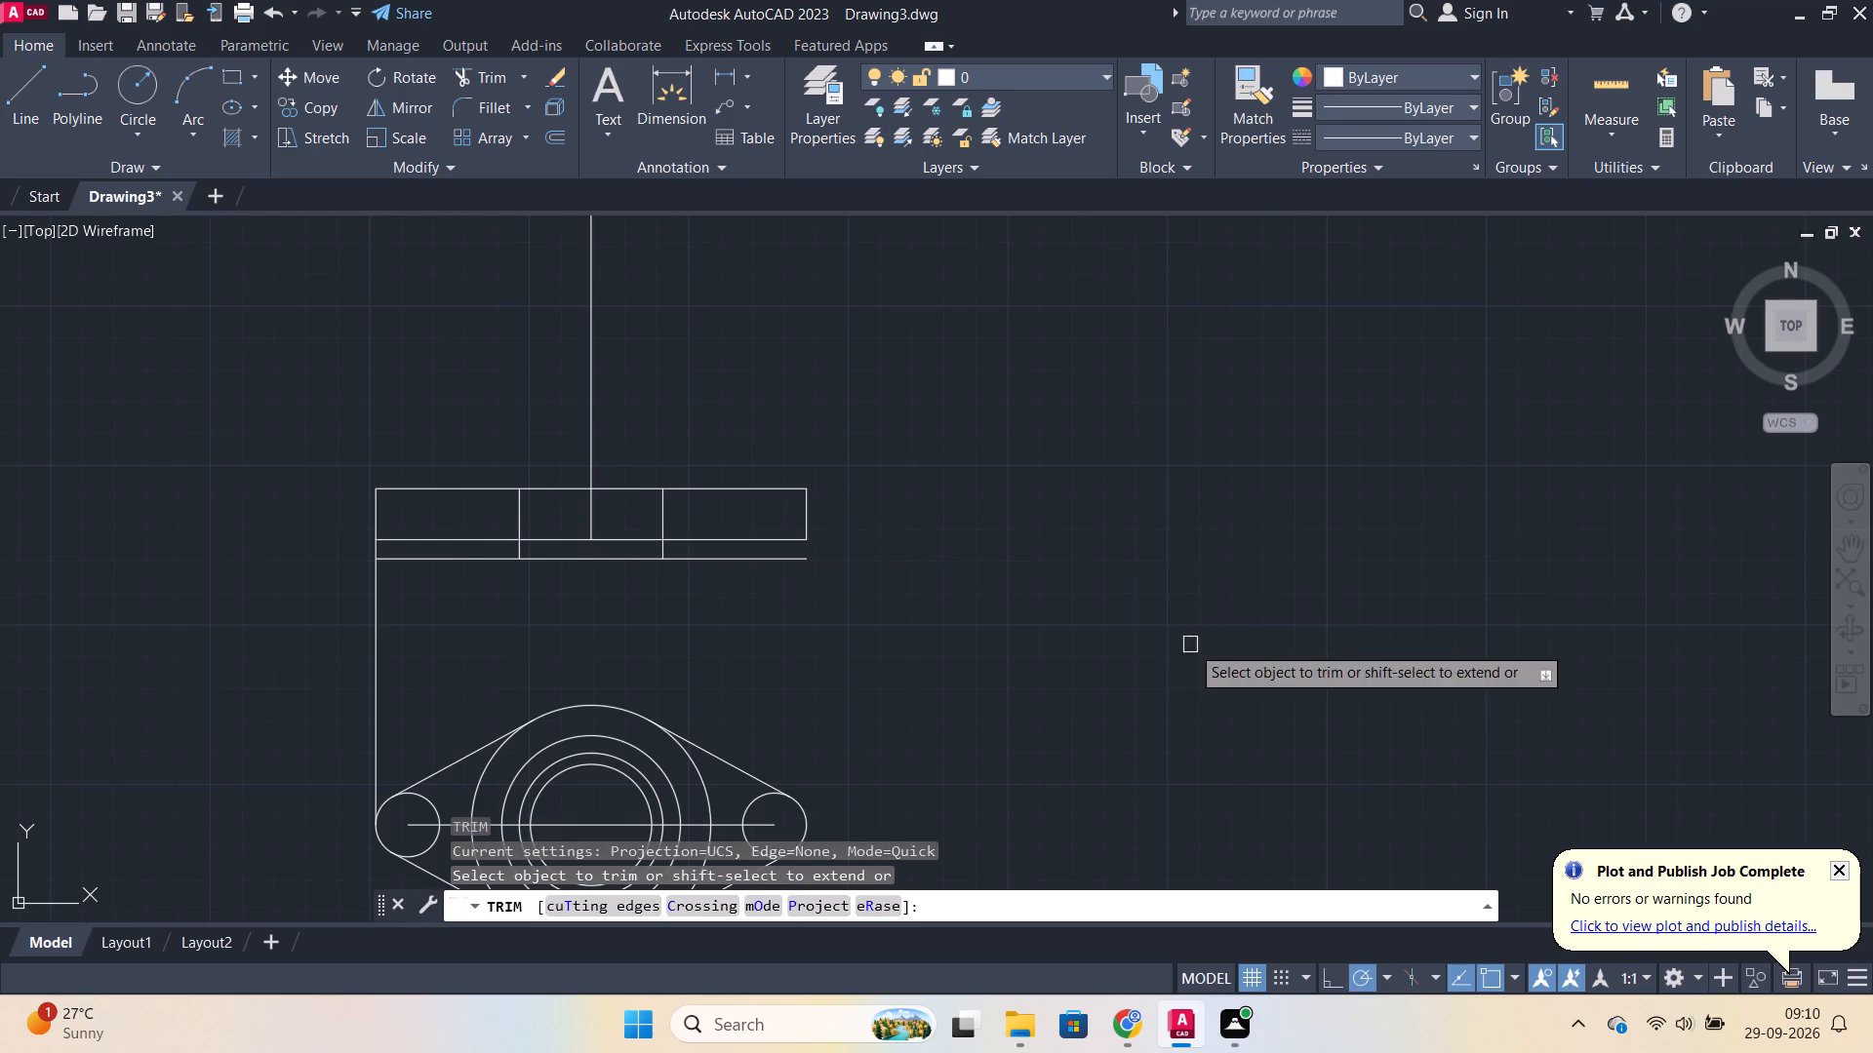
pyautogui.click(719, 558)
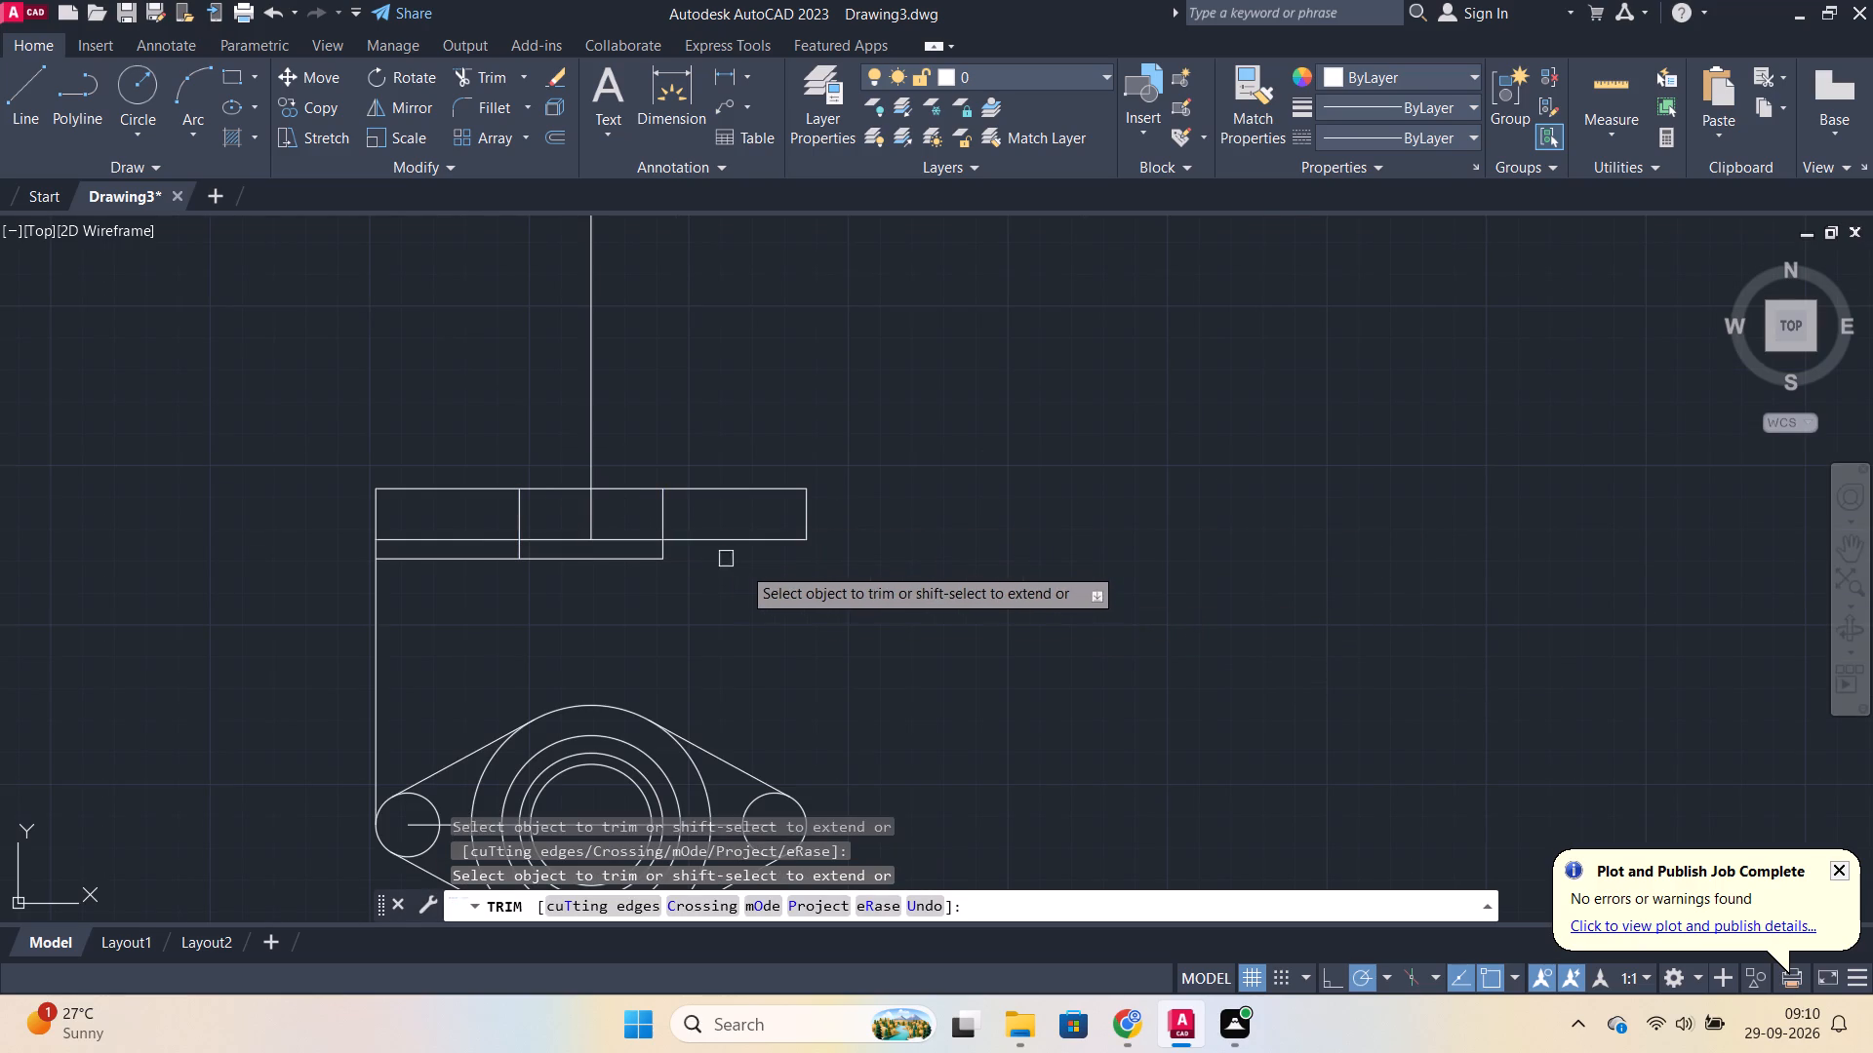
pyautogui.click(494, 561)
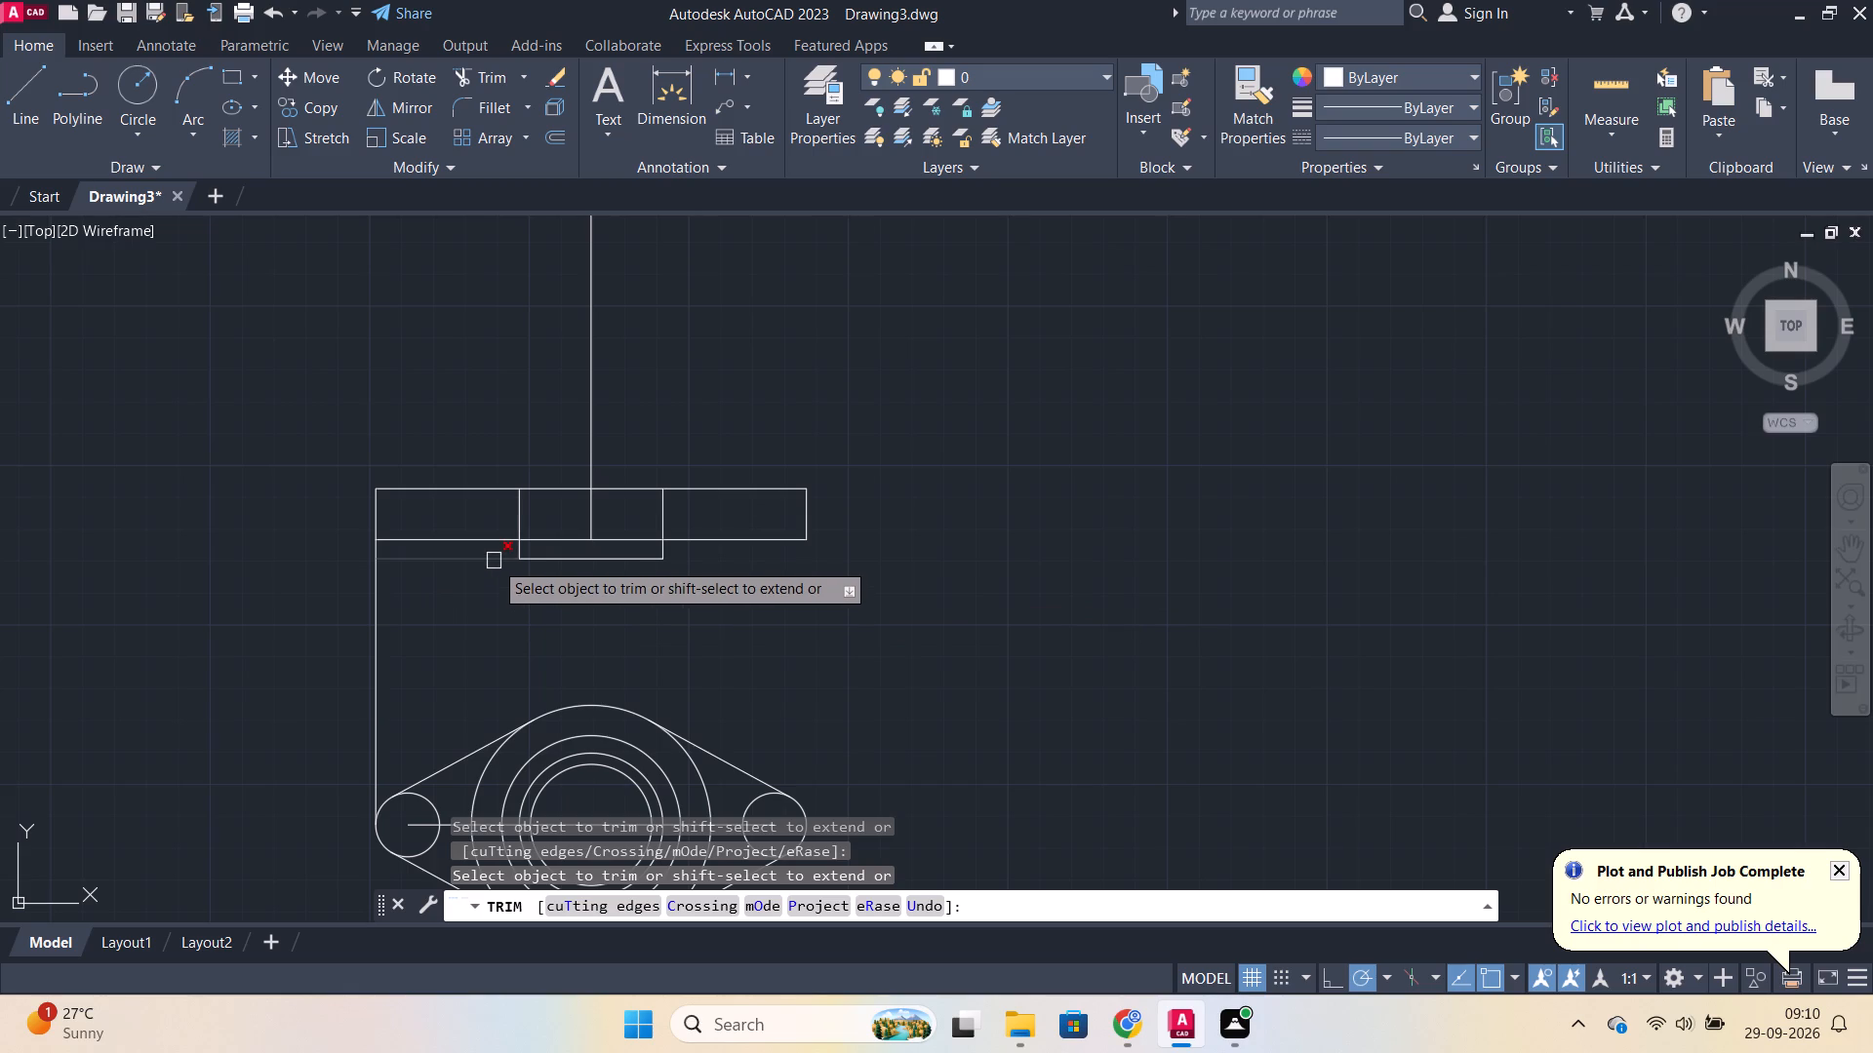
pyautogui.click(368, 563)
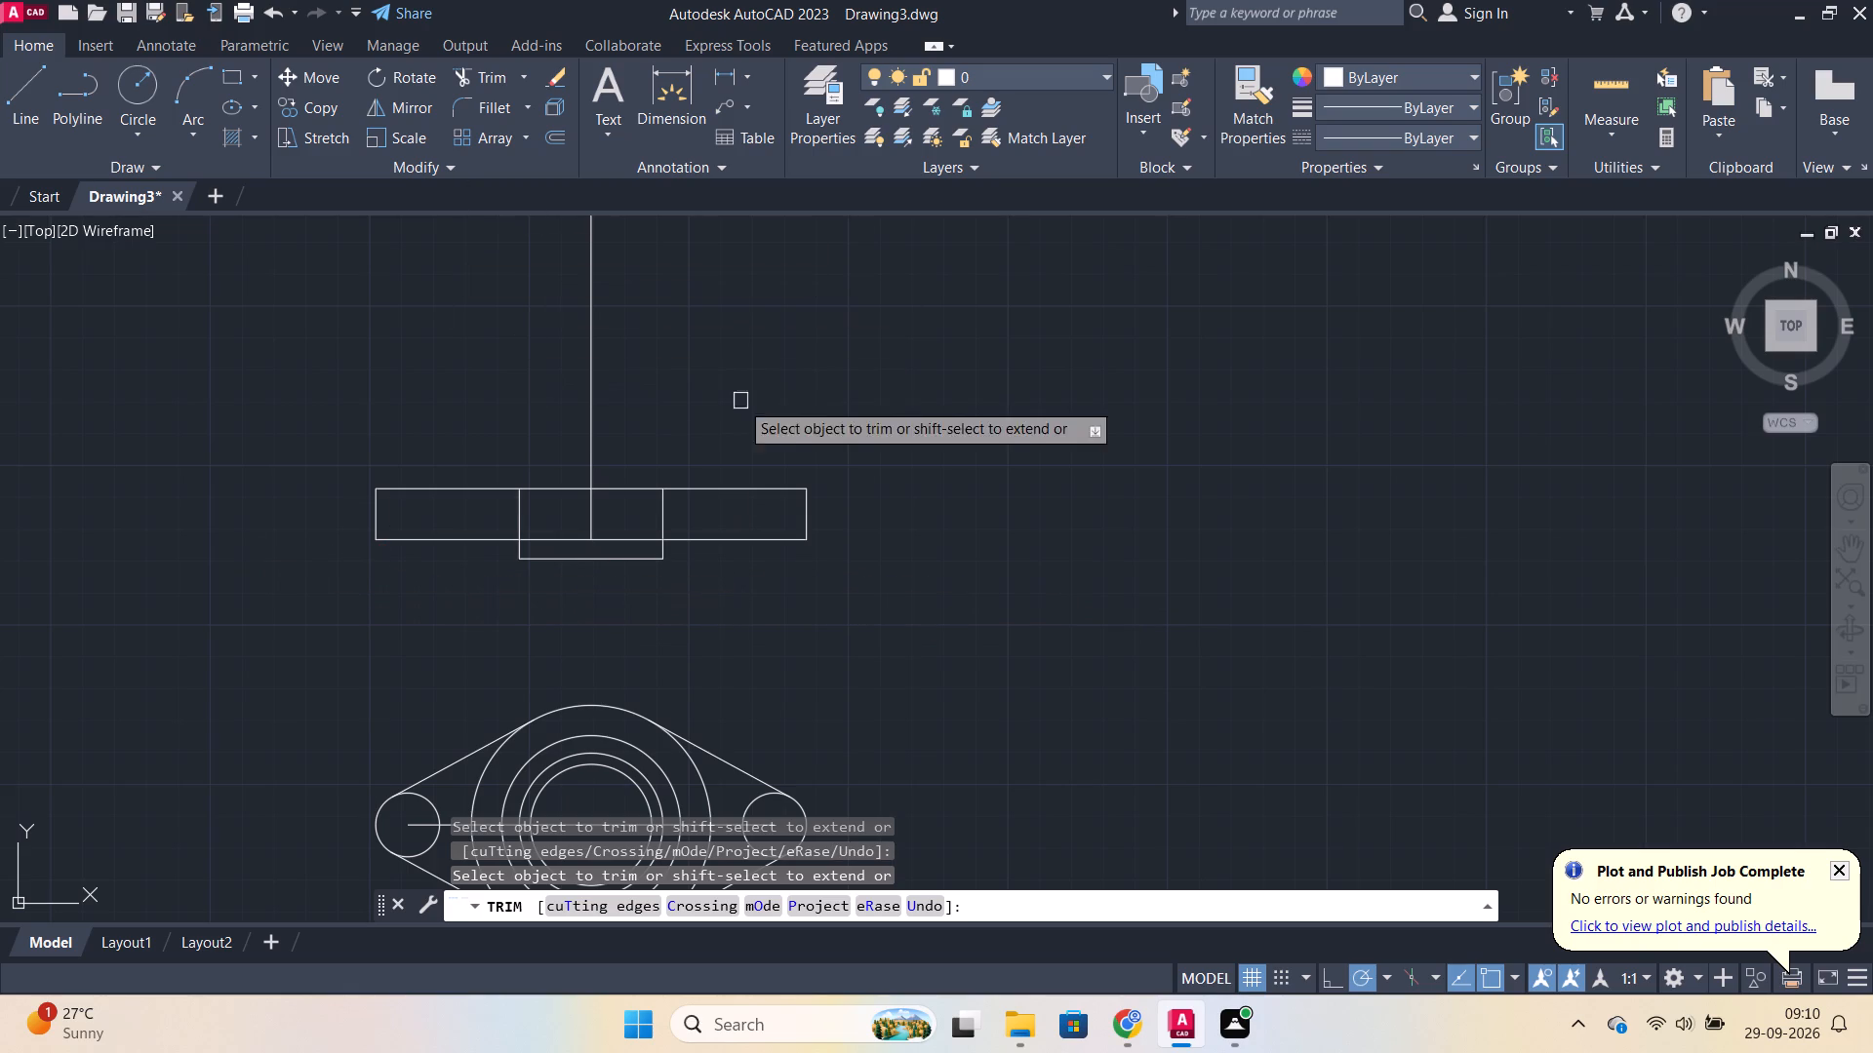
pyautogui.scroll(1, 813, 410)
pyautogui.moveTo(812, 412); pyautogui.dragTo(934, 563, button='middle')
pyautogui.scroll(-1, 932, 563)
pyautogui.press('Escape')
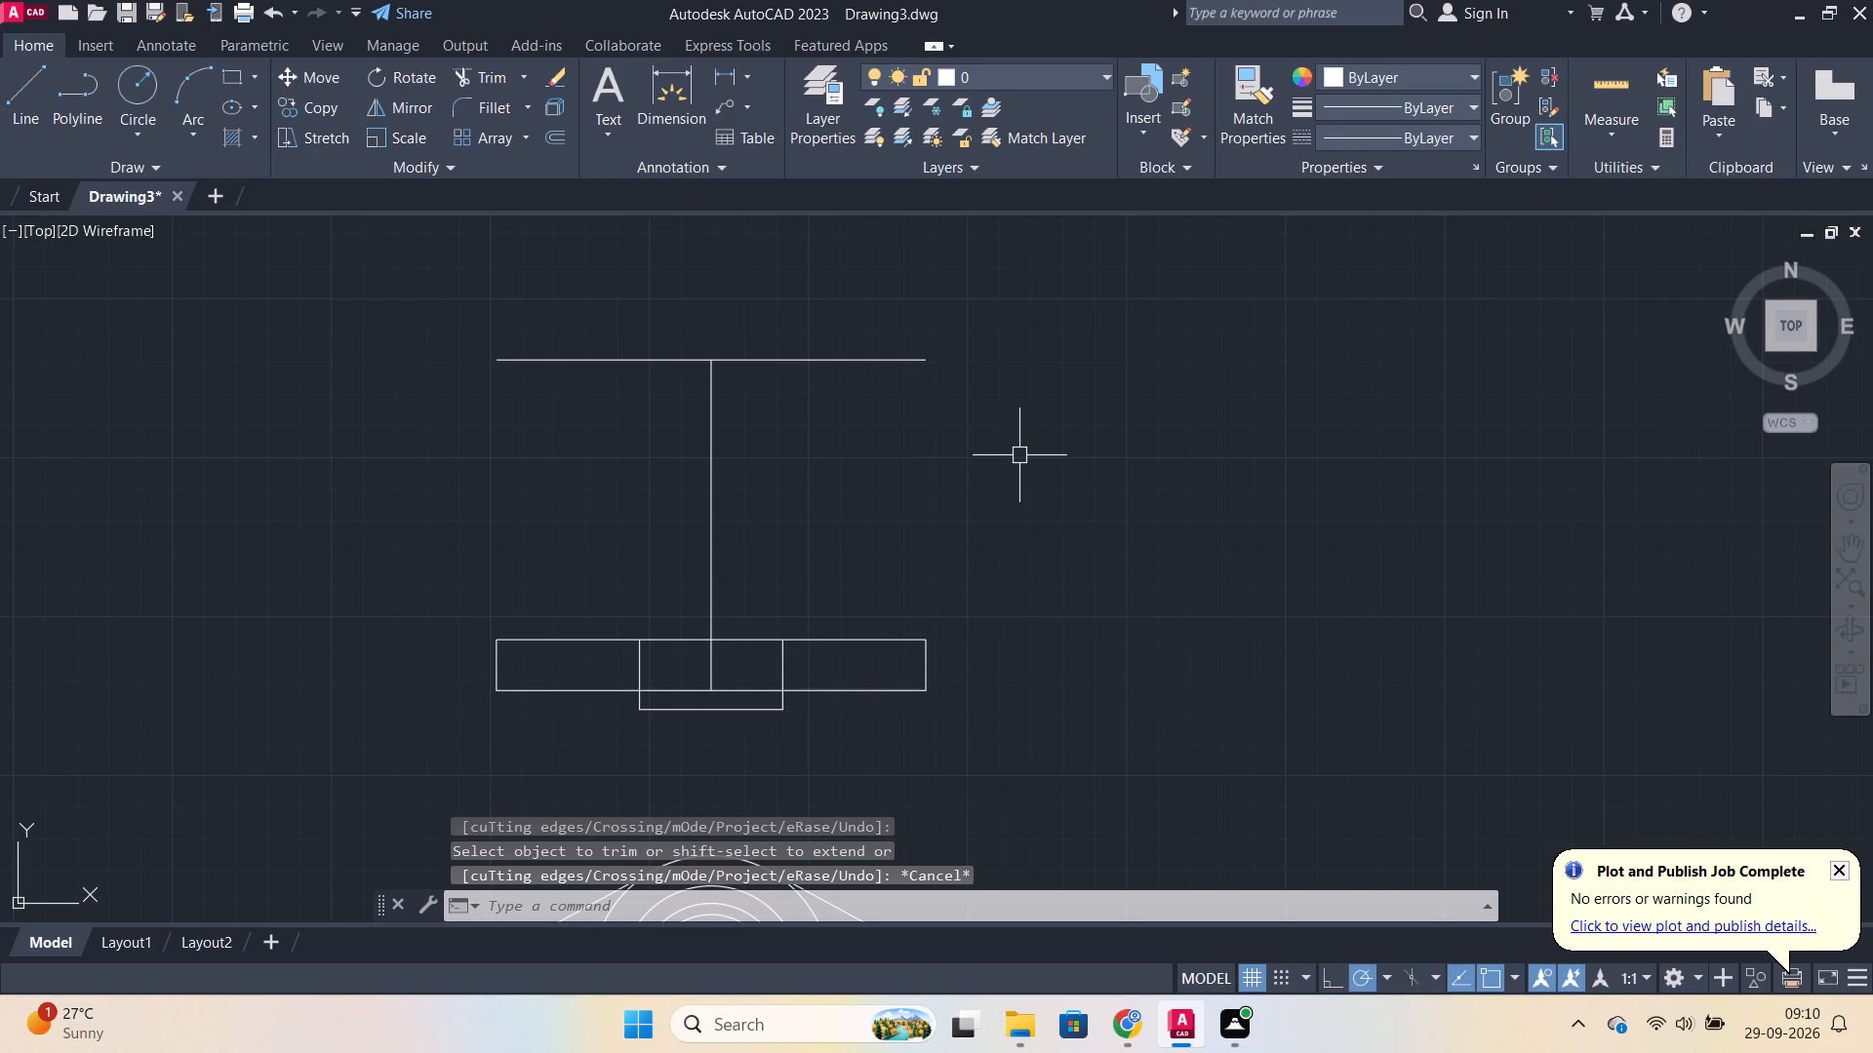
# Offset the vertical centre line by 37.5 to both its right and left sides.
pyautogui.press('o')
pyautogui.press('Return')
pyautogui.press('Return')
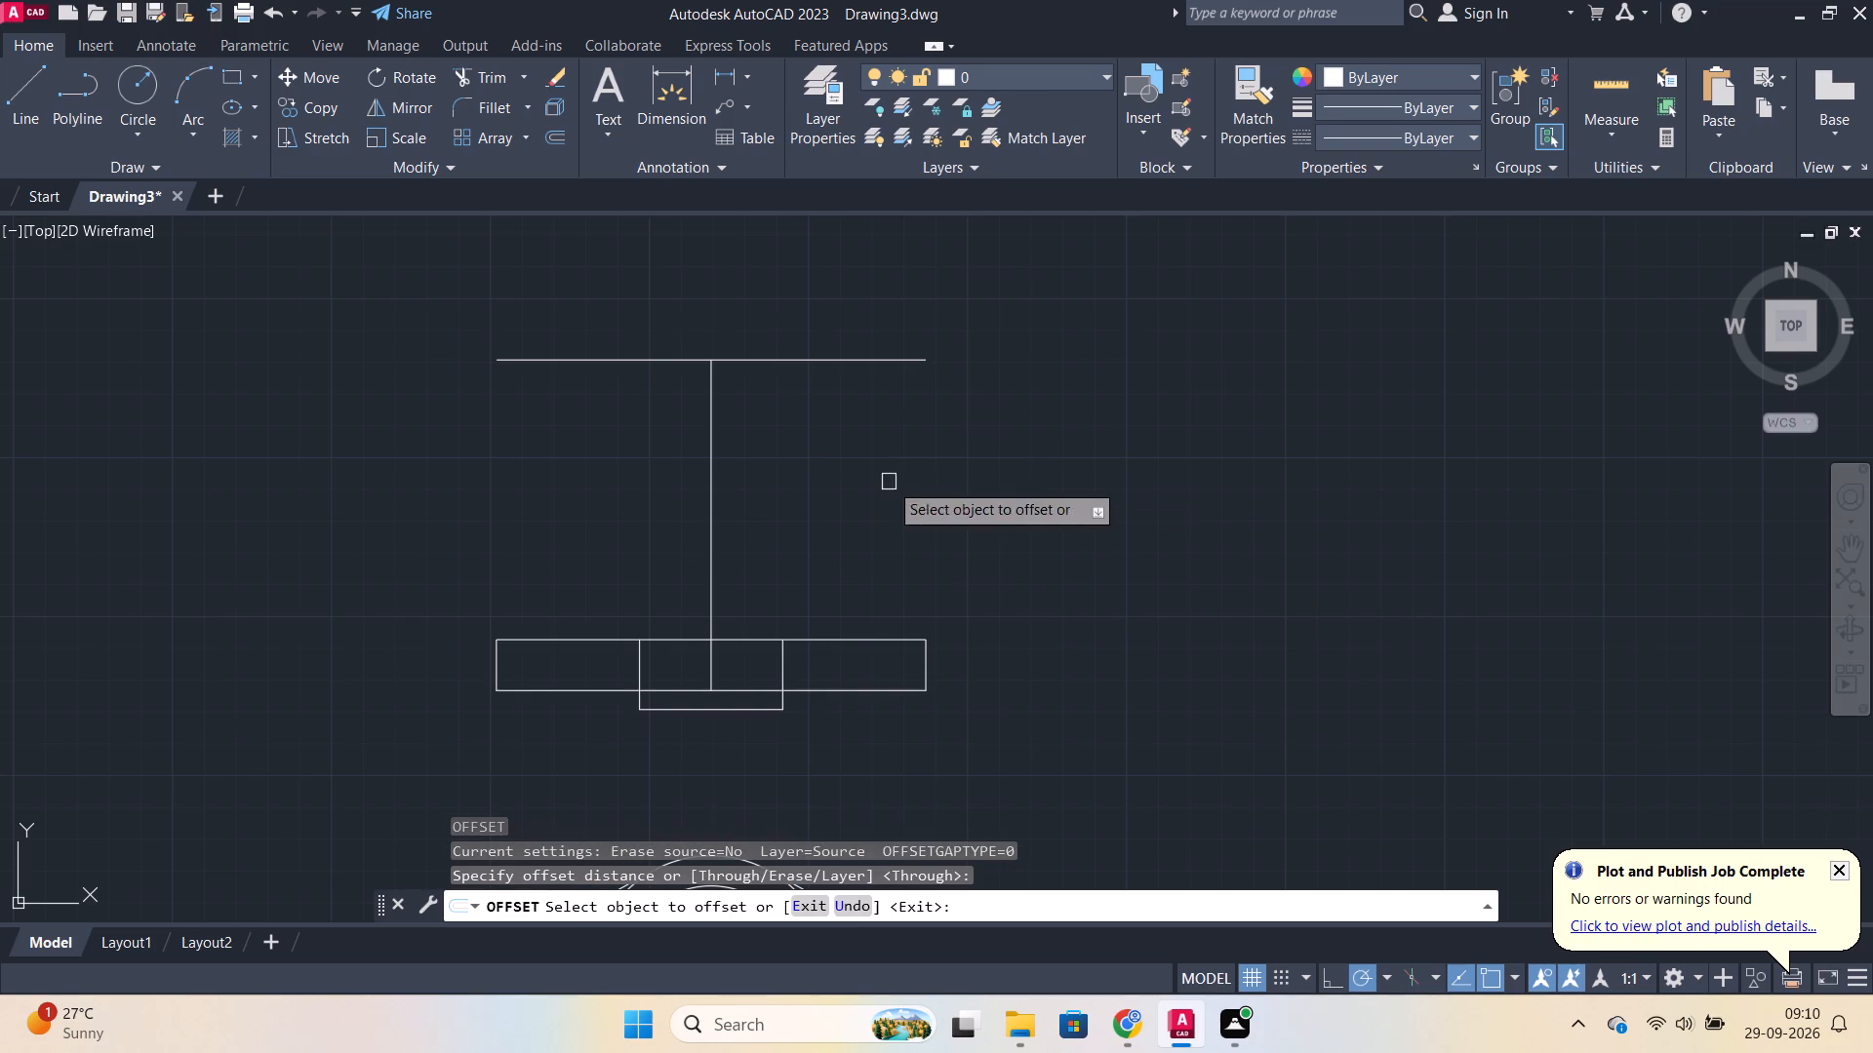
pyautogui.click(706, 453)
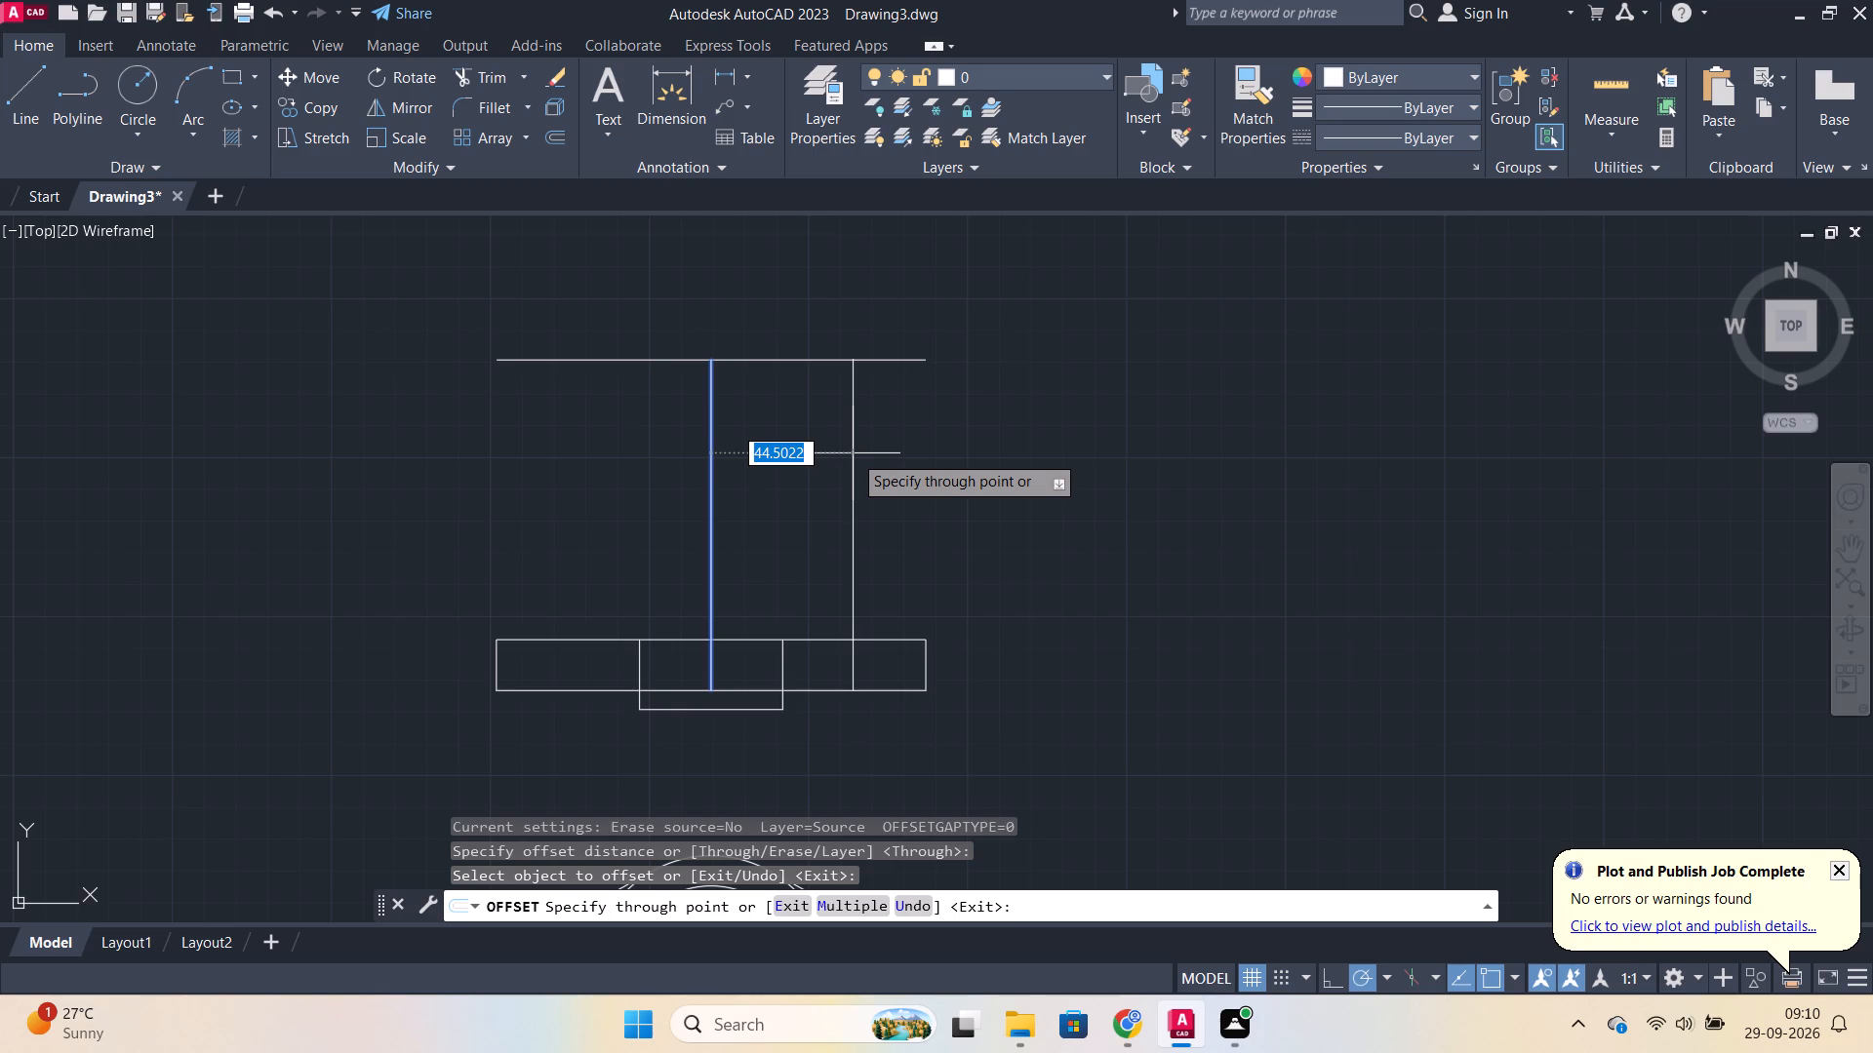
pyautogui.write('37.5')
pyautogui.press('Return')
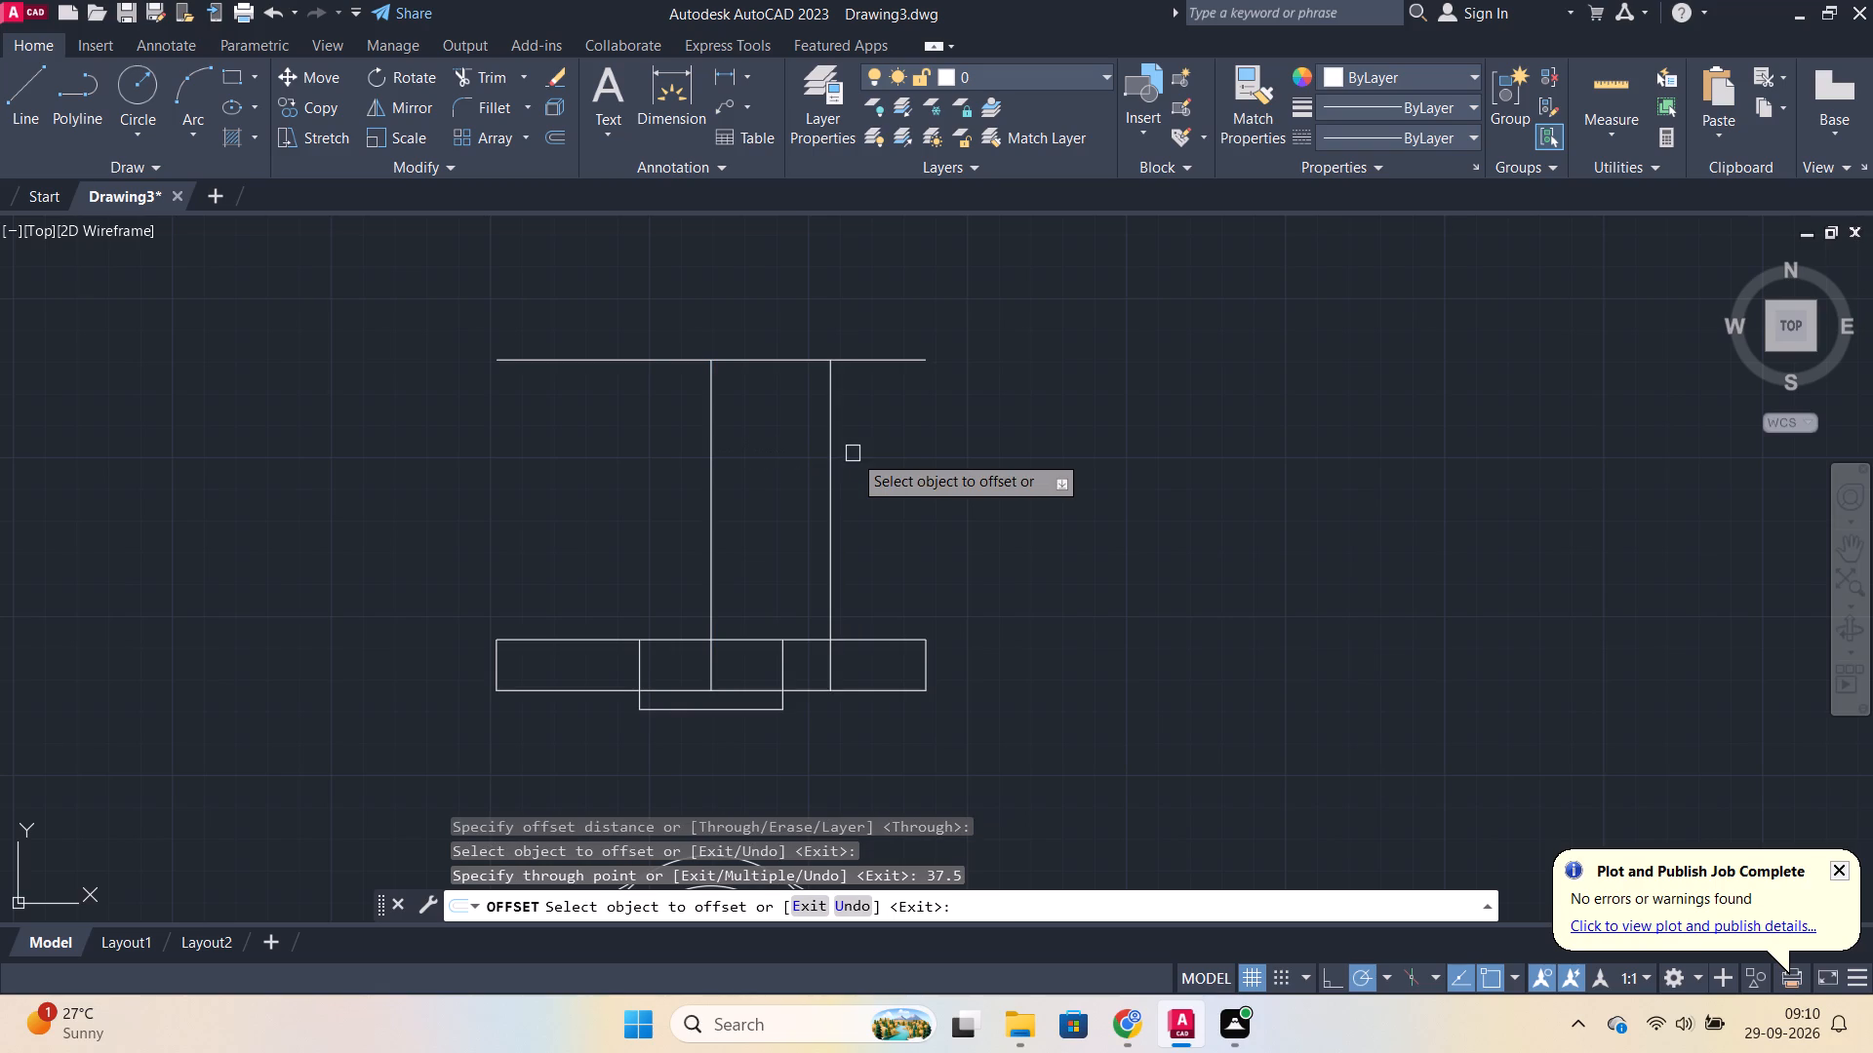
pyautogui.click(719, 455)
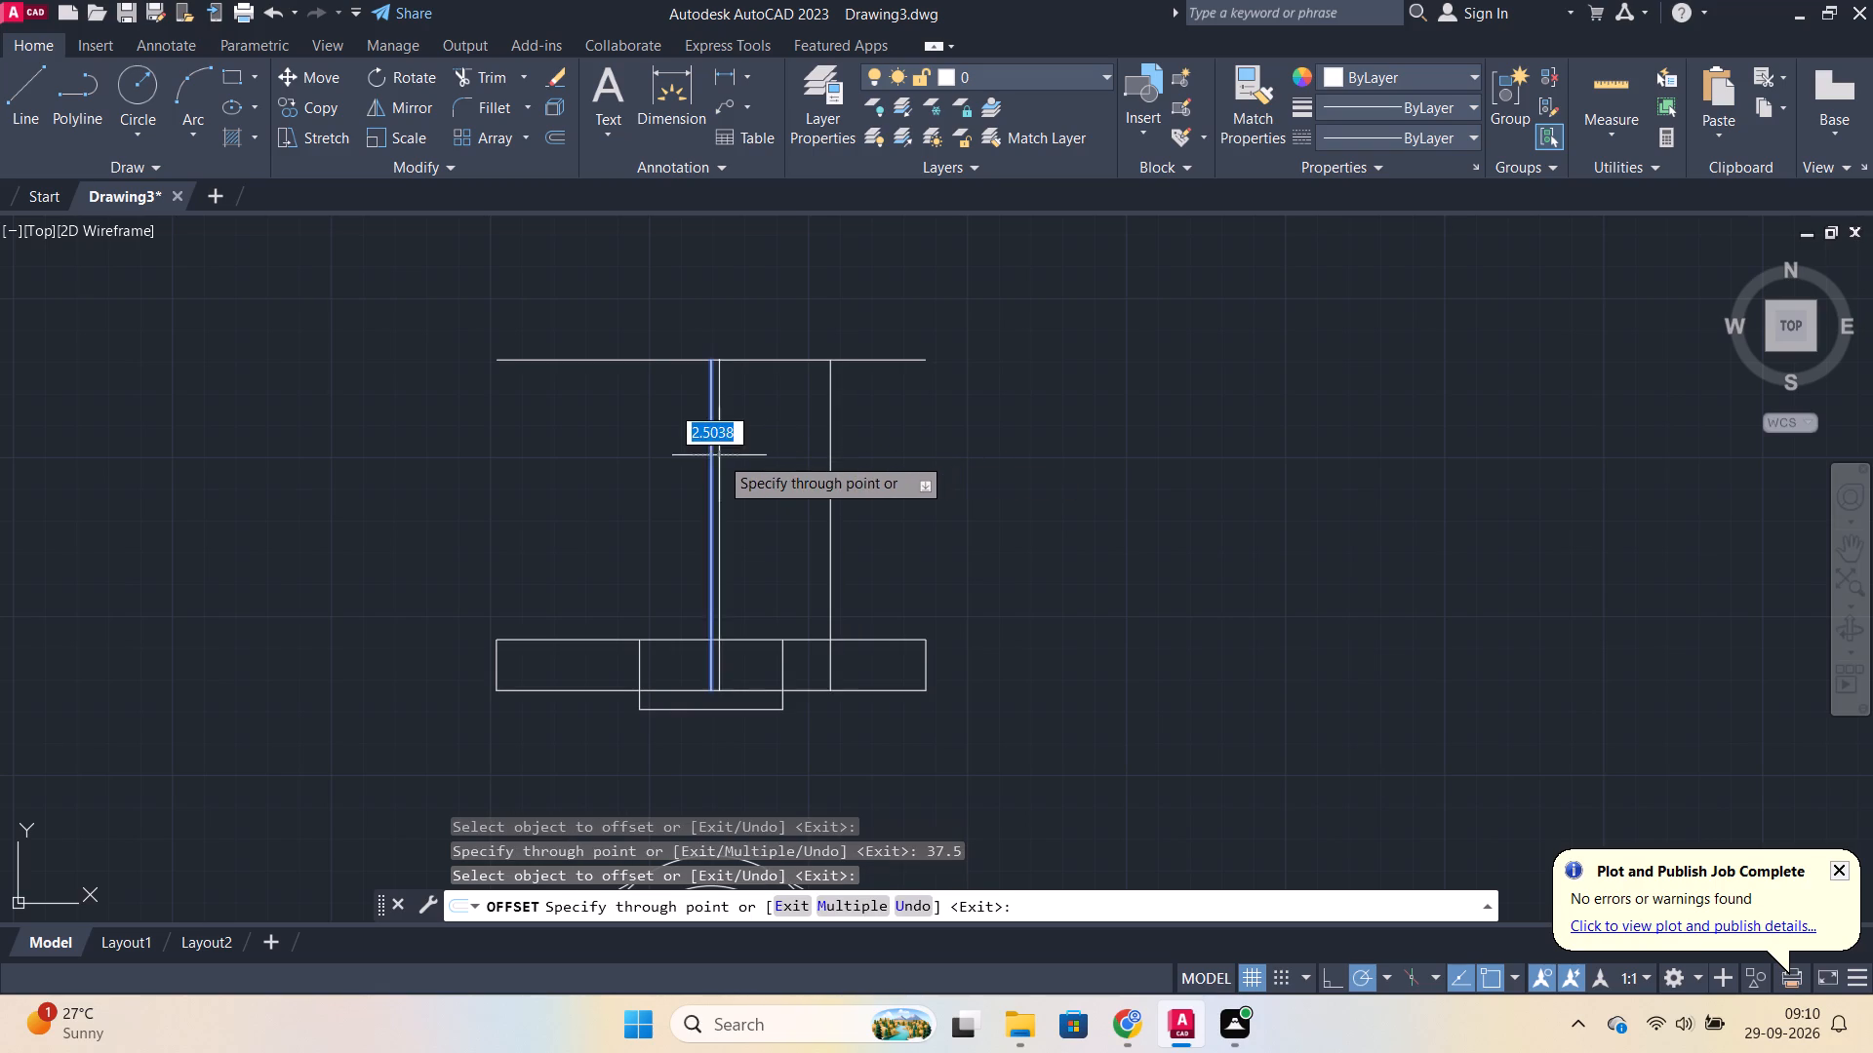
pyautogui.write('37.5')
pyautogui.press('Return')
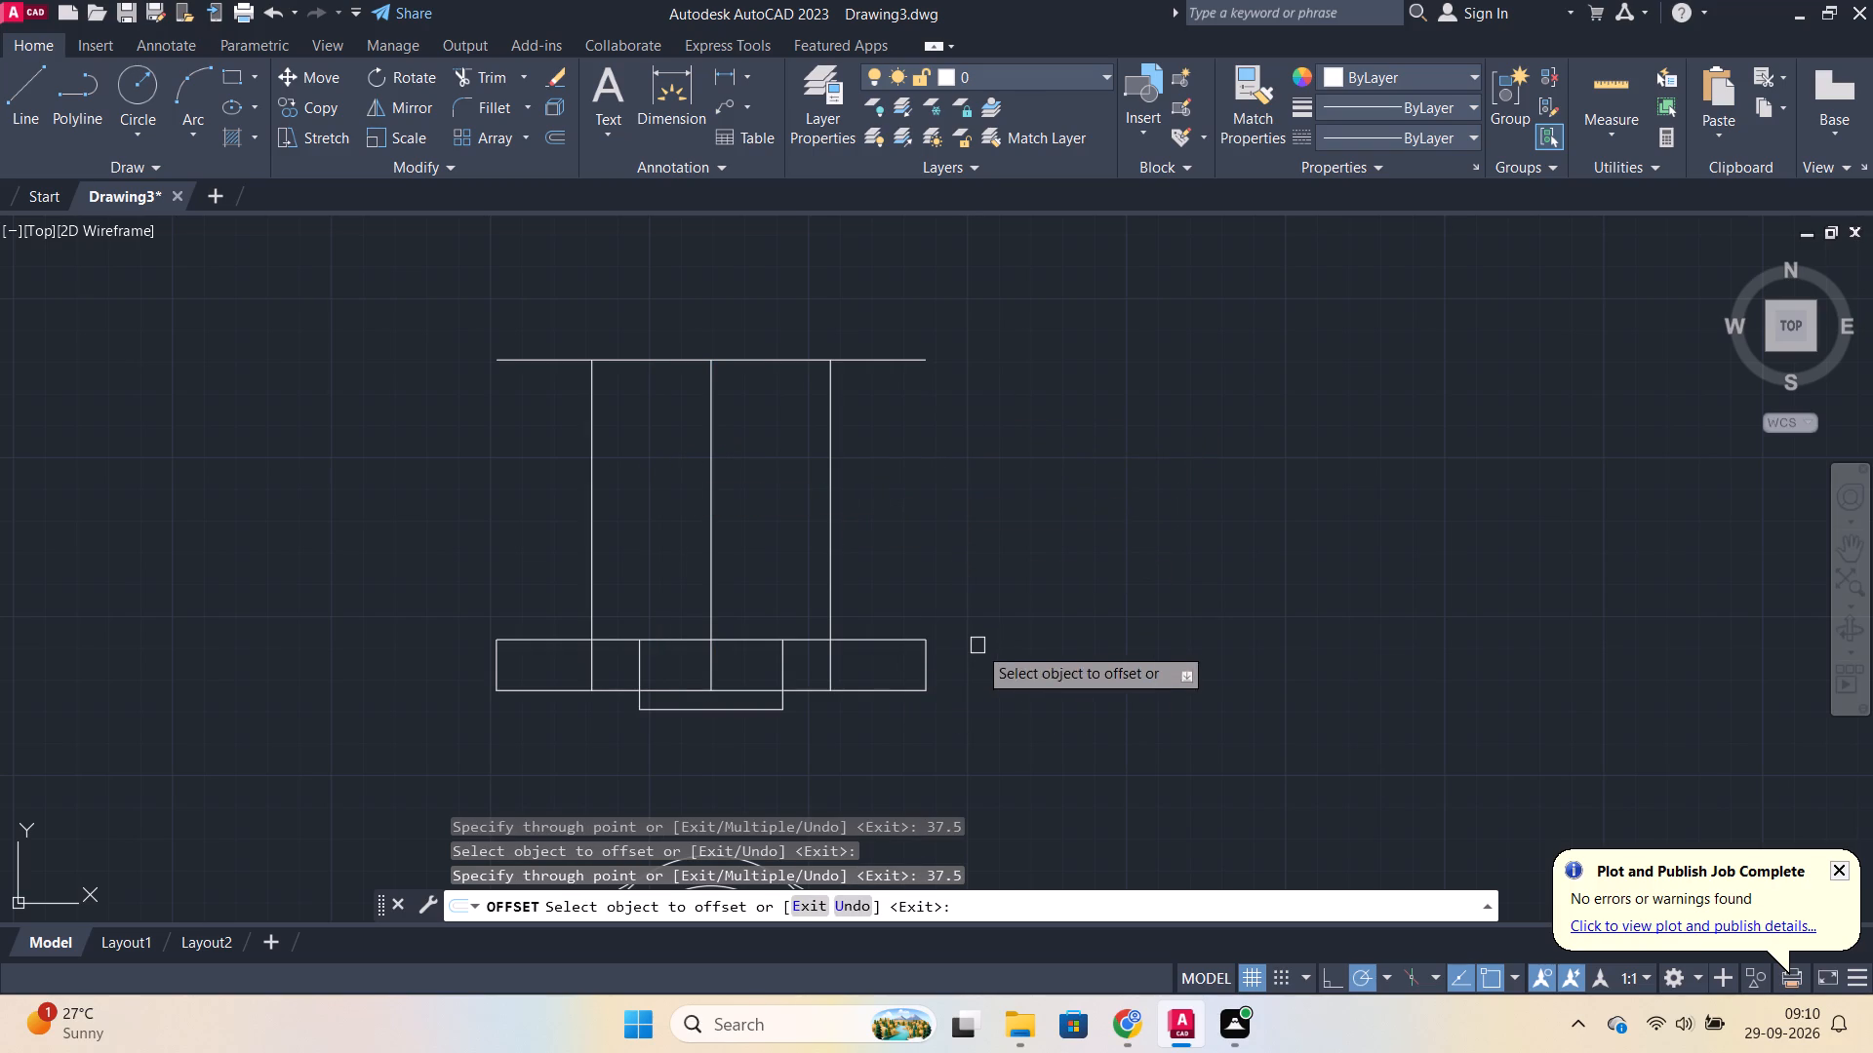
pyautogui.press('Escape')
# Trim the 37.5 offset lines and short vertical lines inside the base, plus the base's bottom edge across the lower step.
pyautogui.write('tr')
pyautogui.press('Return')
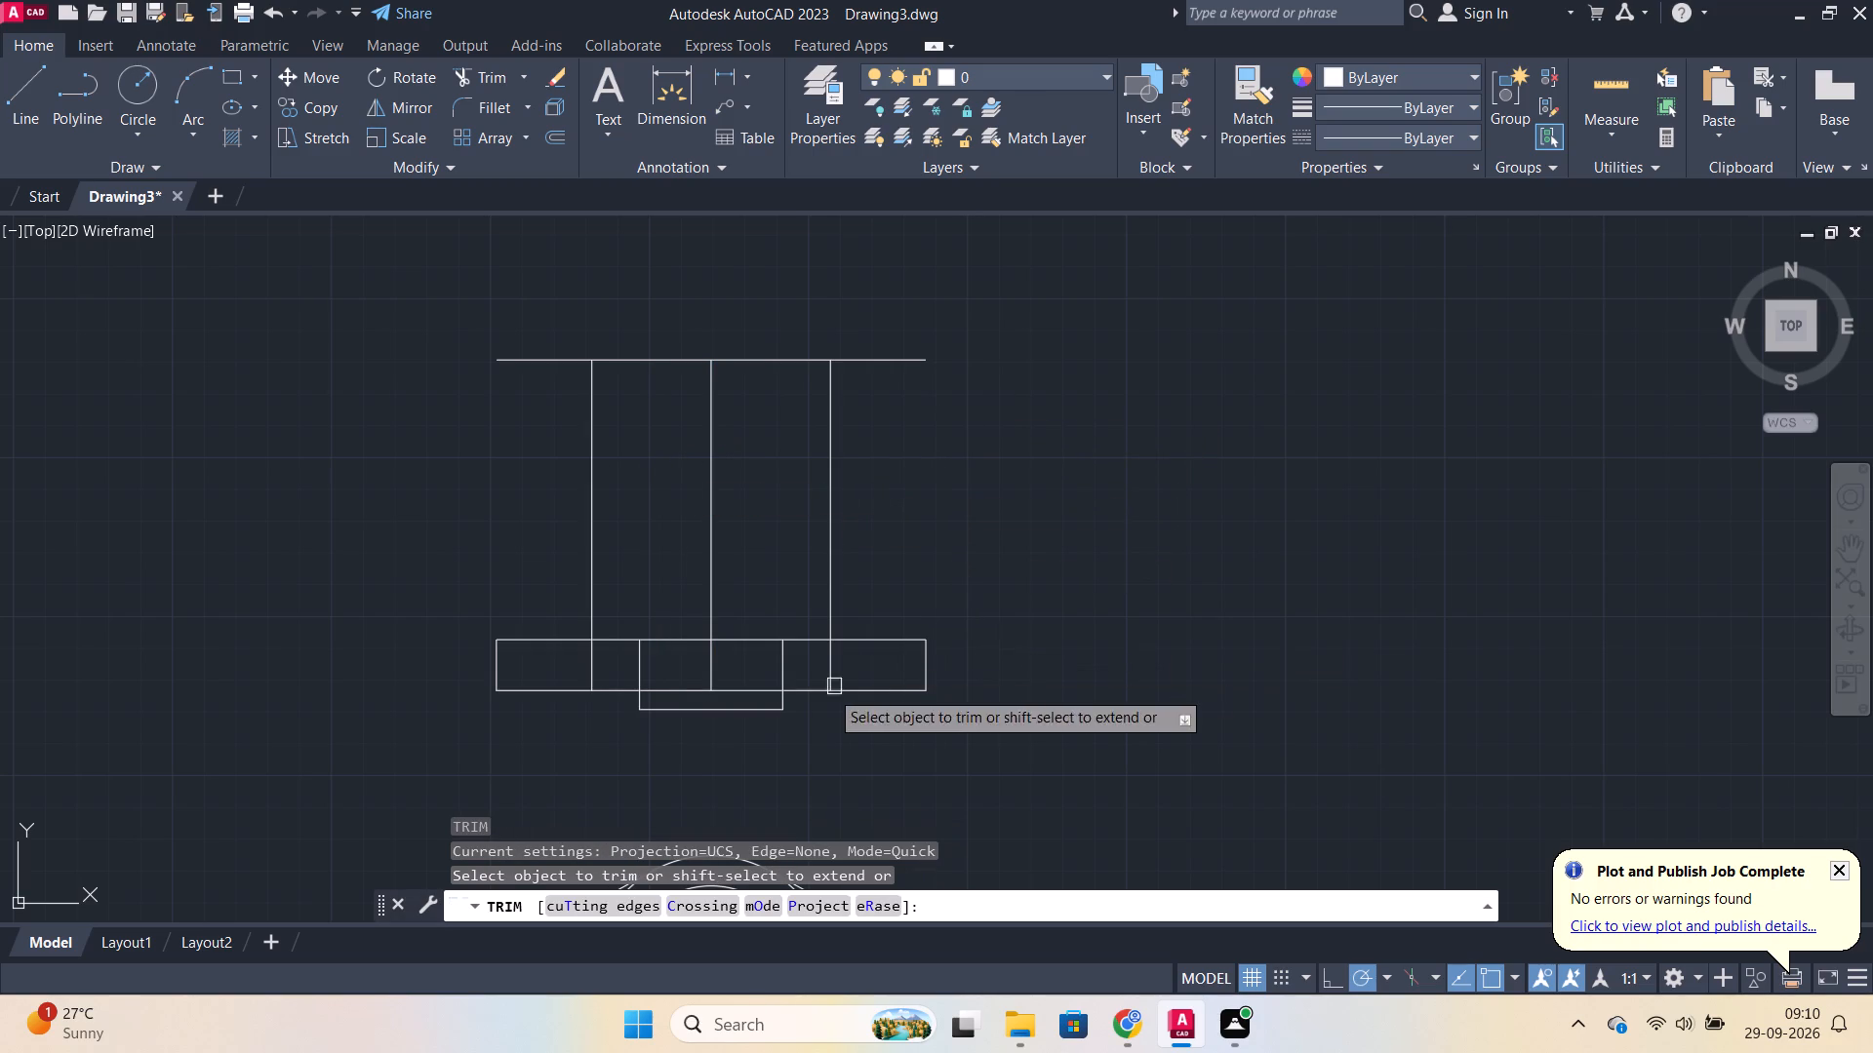
pyautogui.click(823, 665)
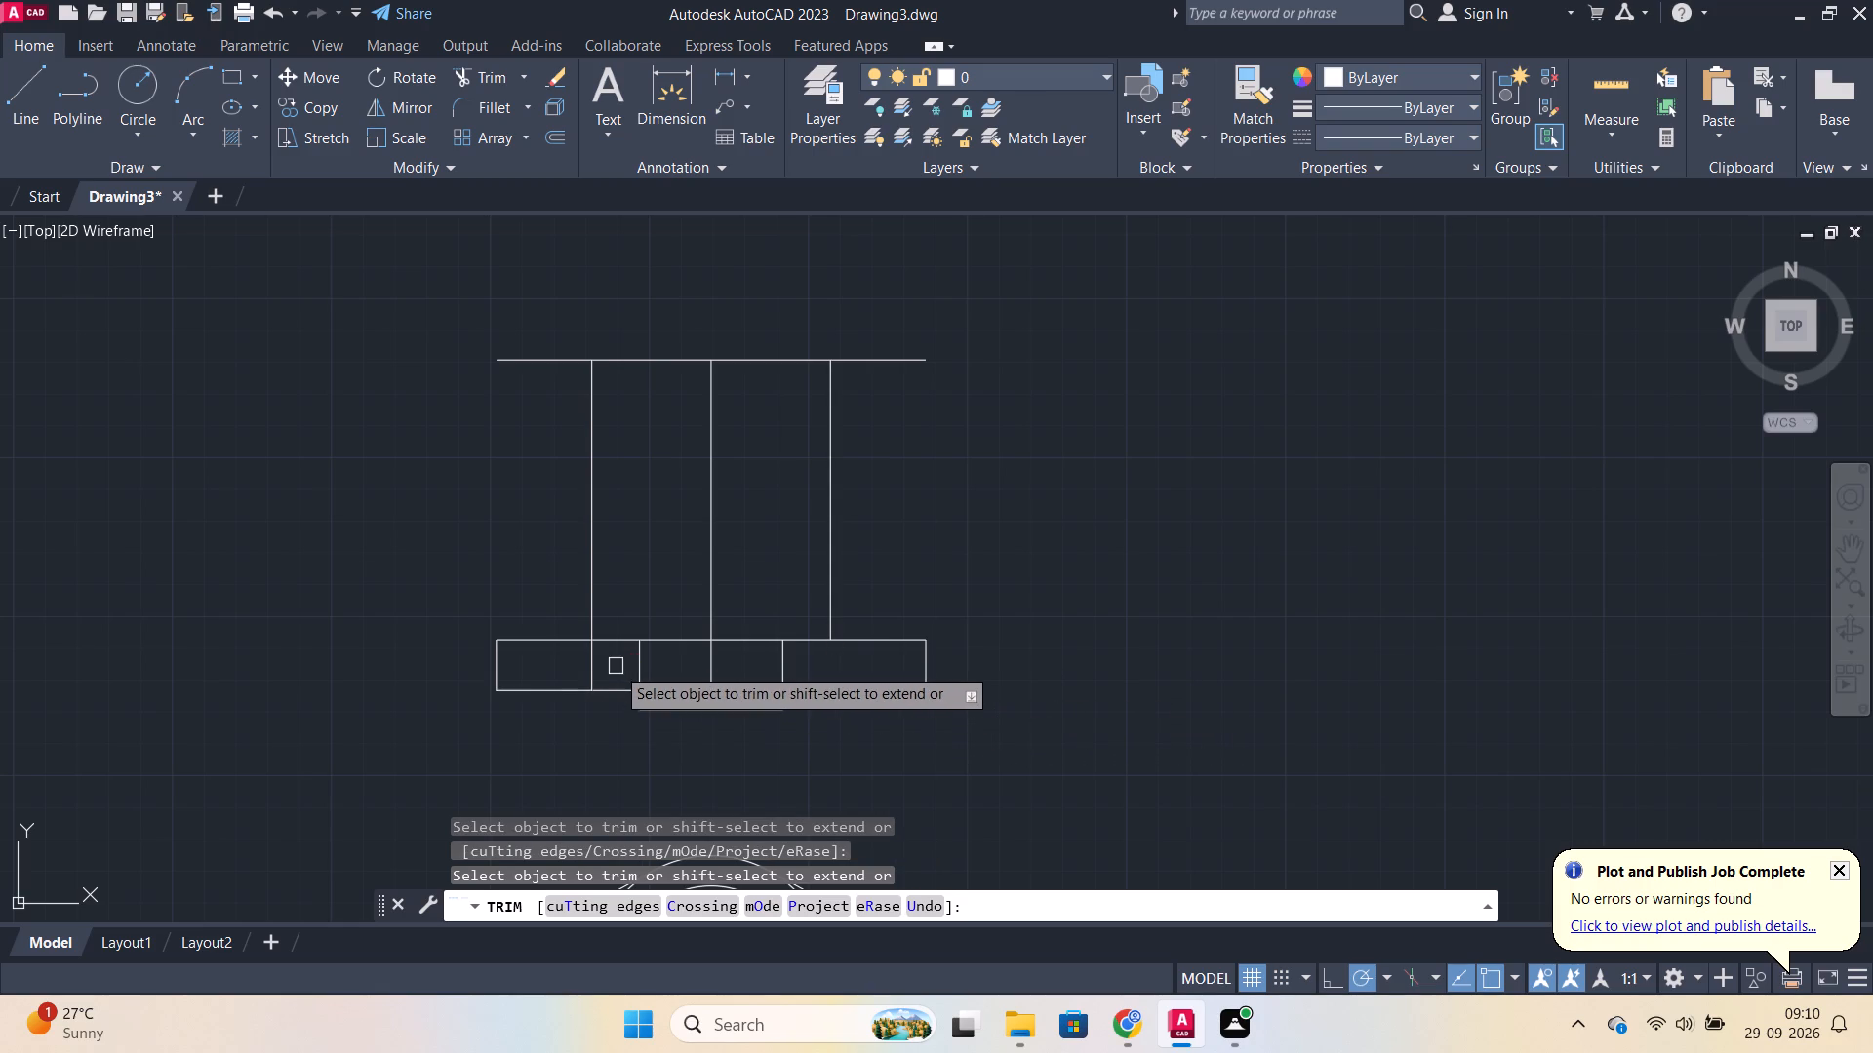
pyautogui.click(591, 665)
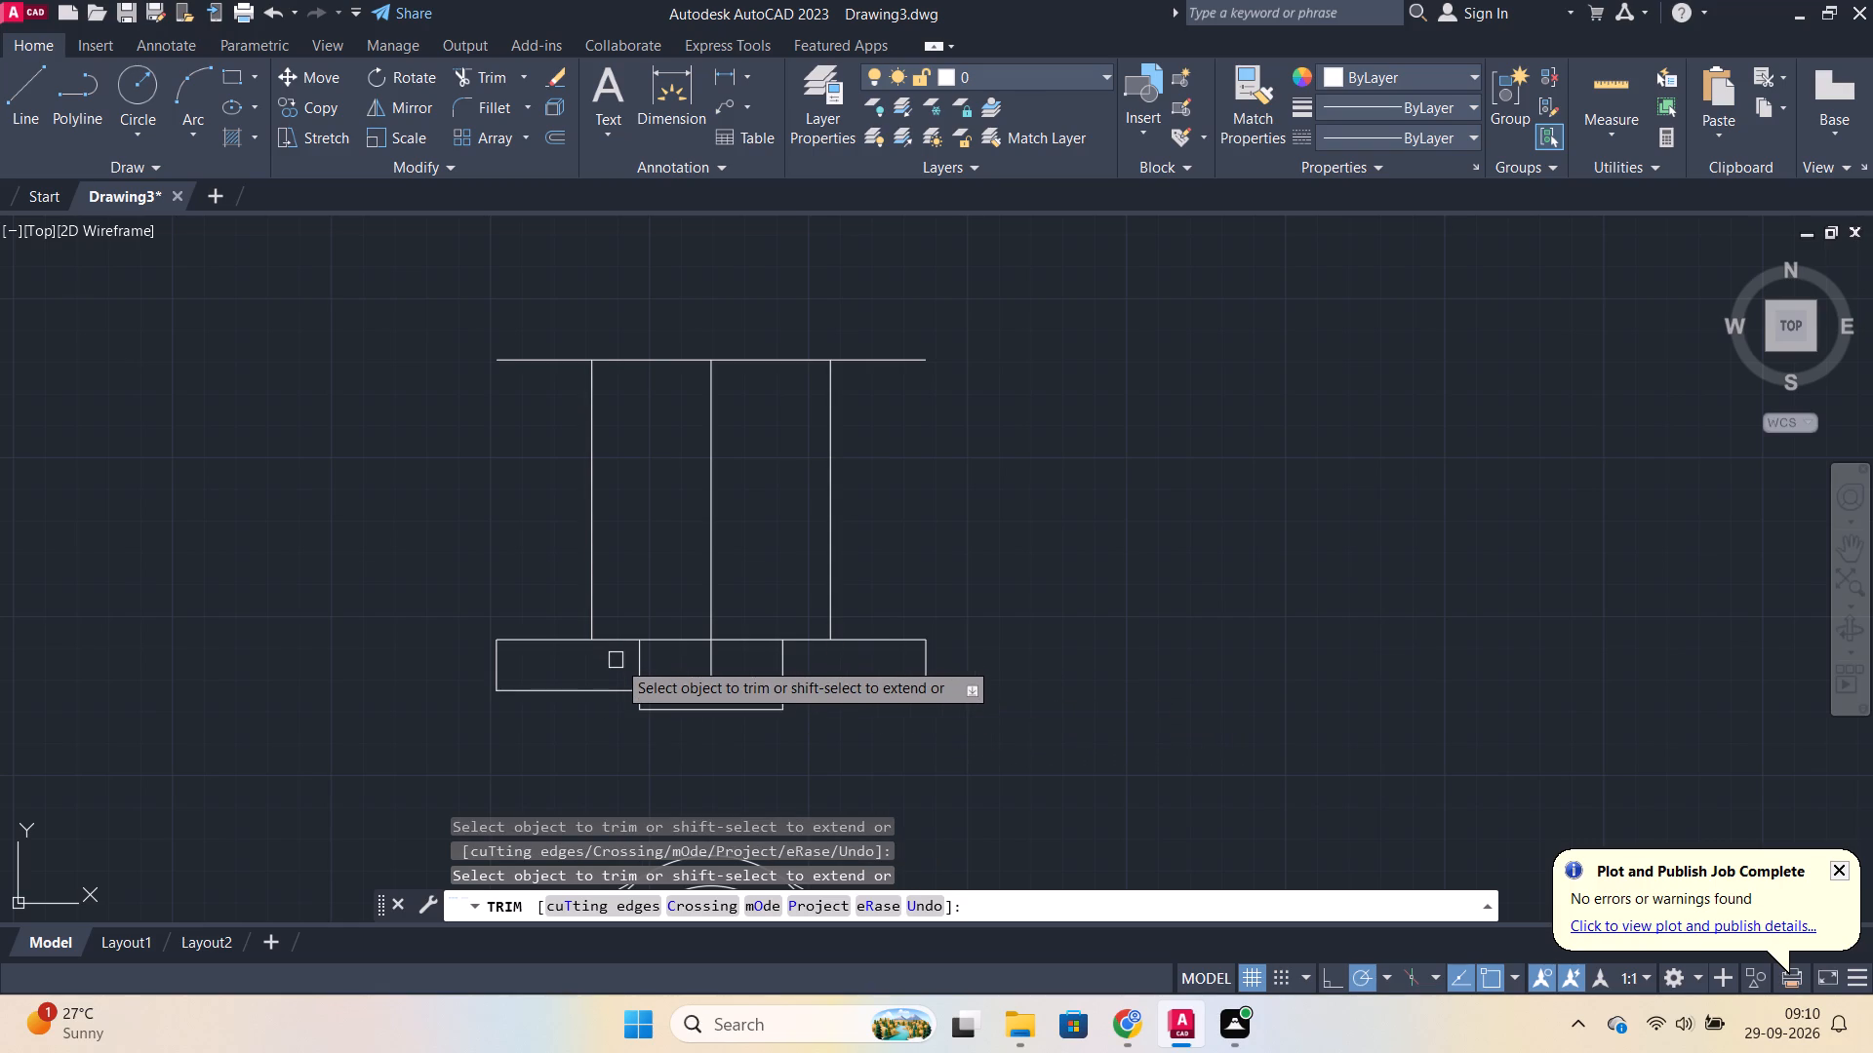
pyautogui.click(632, 660)
pyautogui.click(674, 686)
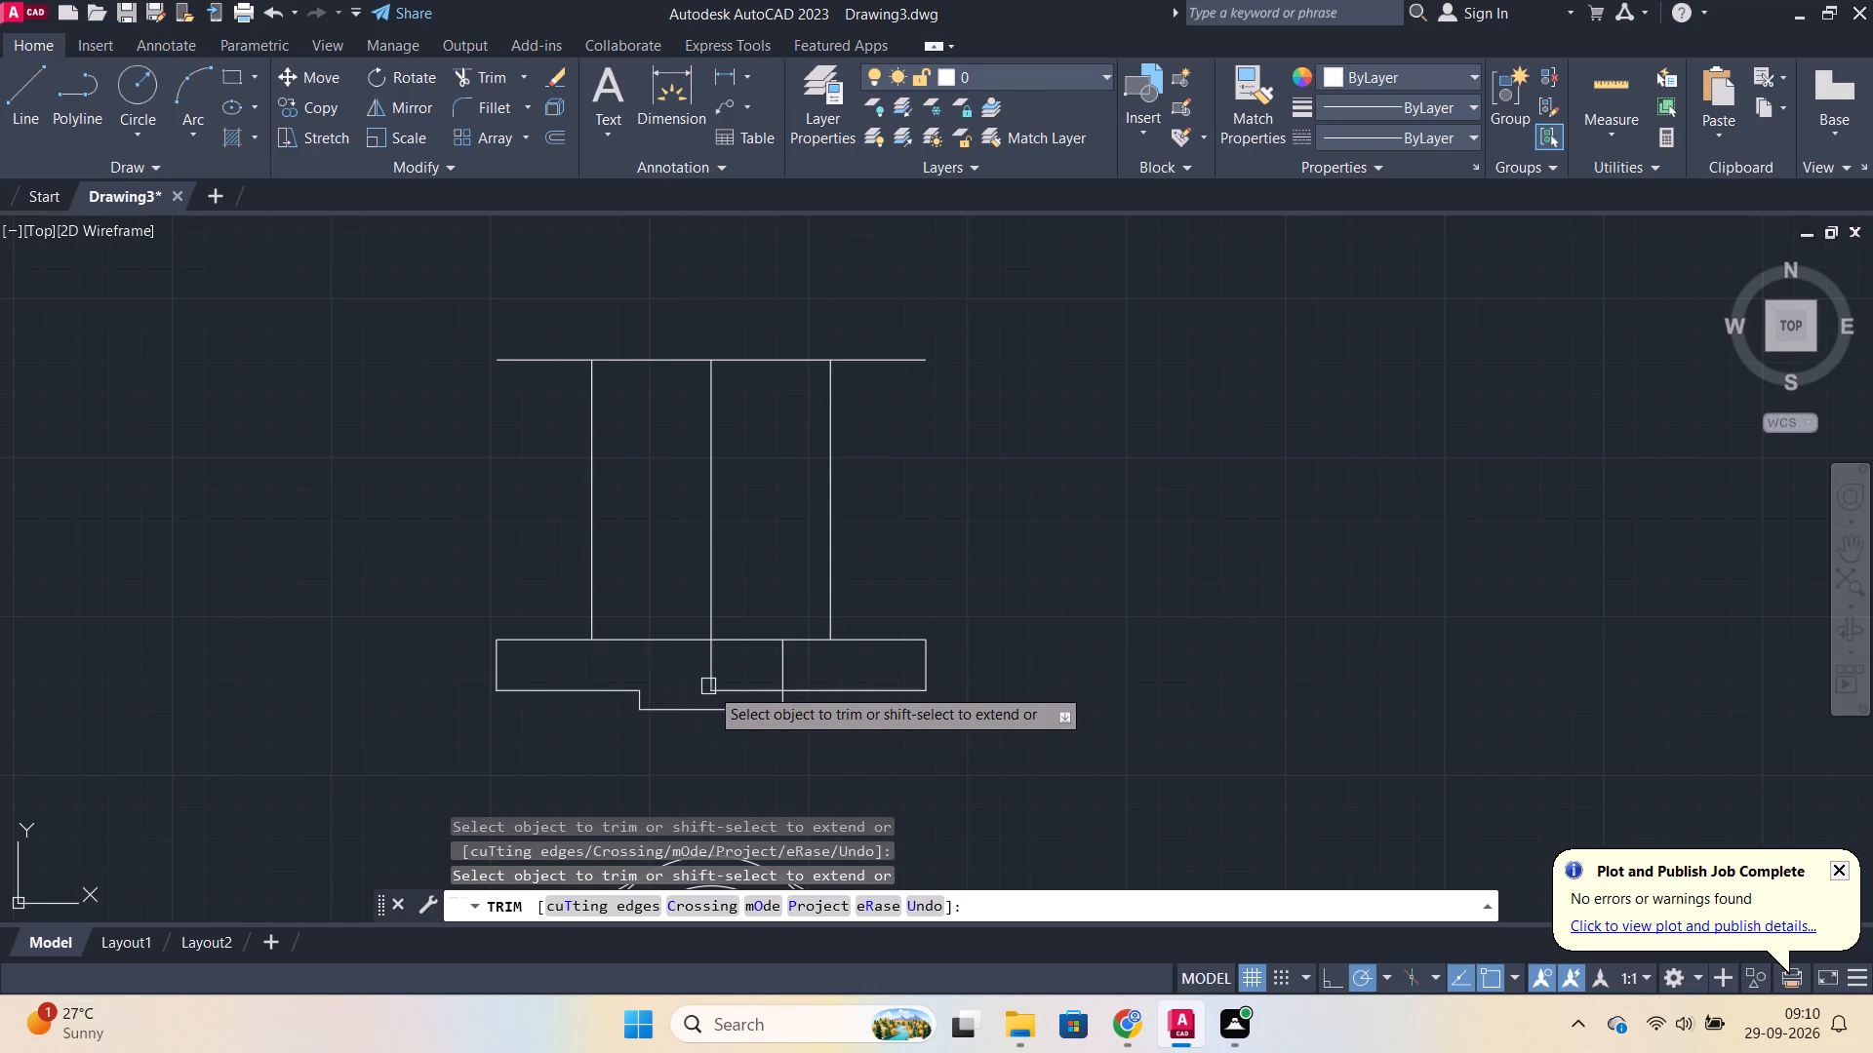
pyautogui.click(730, 686)
pyautogui.click(783, 673)
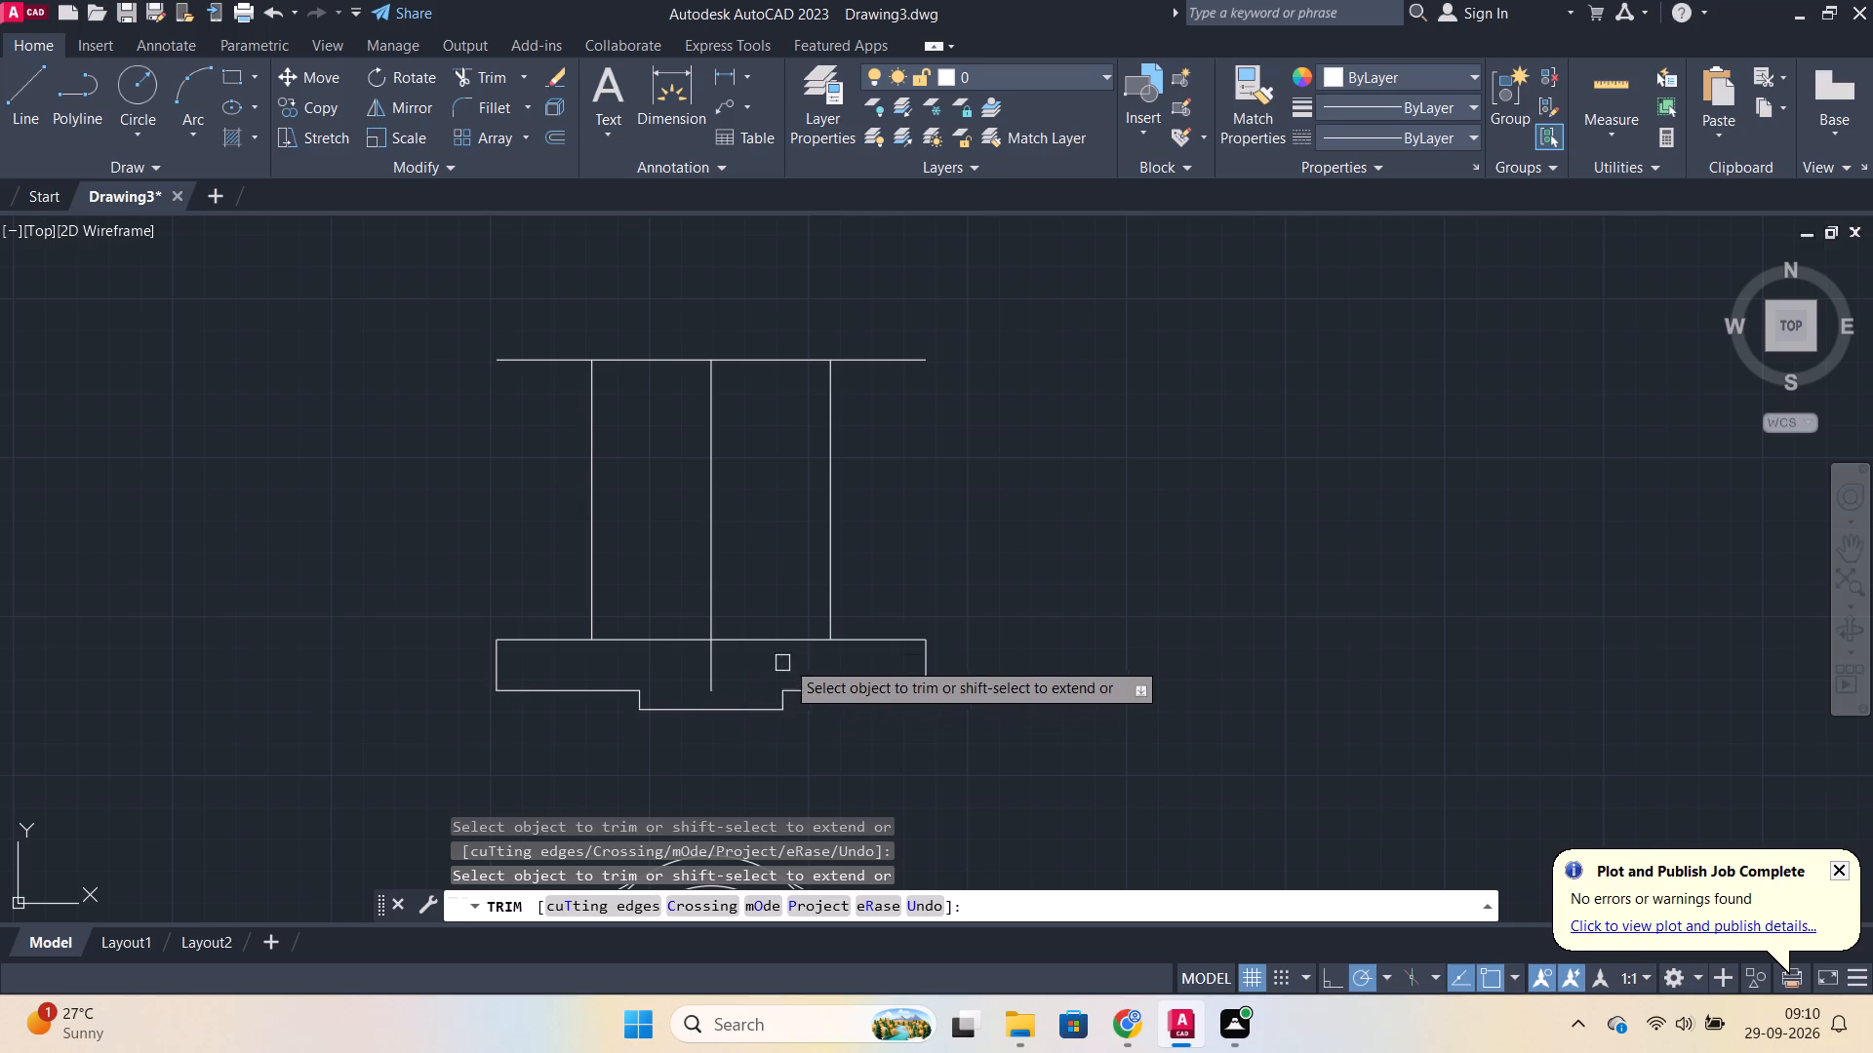
# Trim the base's top edge between the two outer vertical lines and the overhanging ends of the top horizontal line.
pyautogui.click(803, 638)
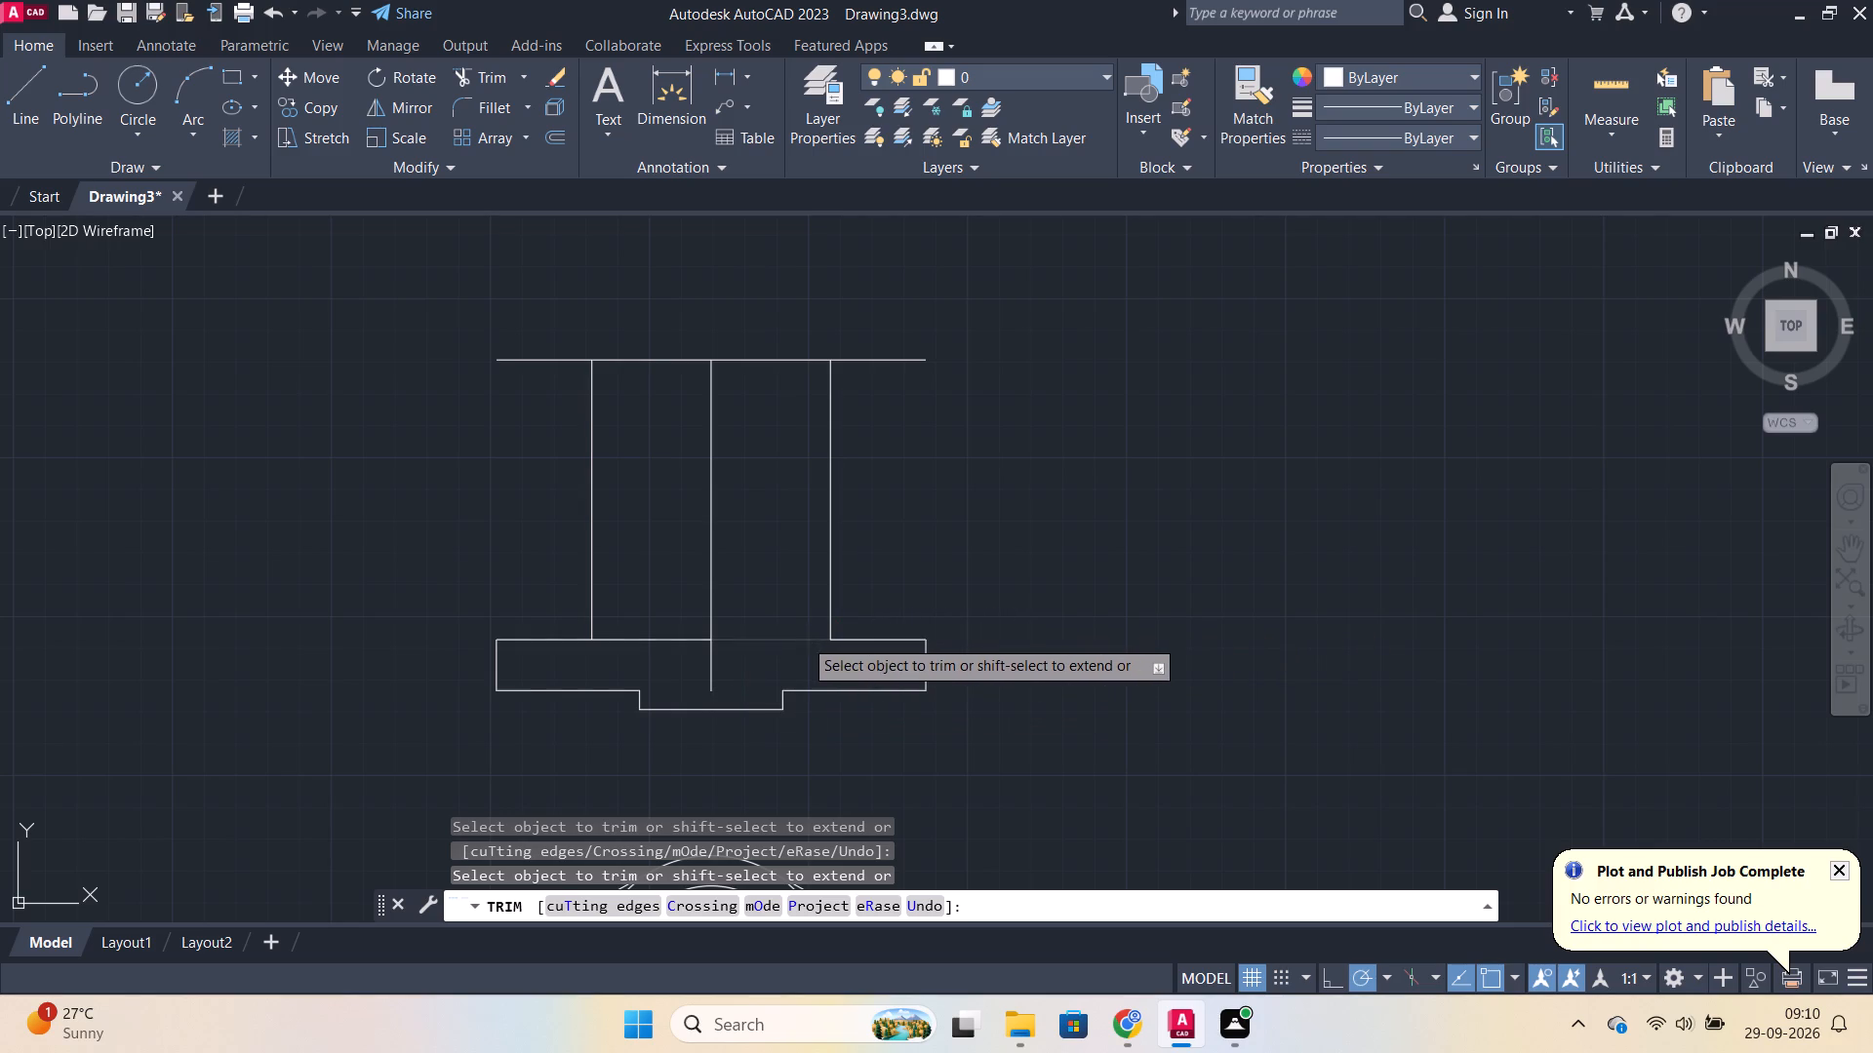
pyautogui.click(660, 639)
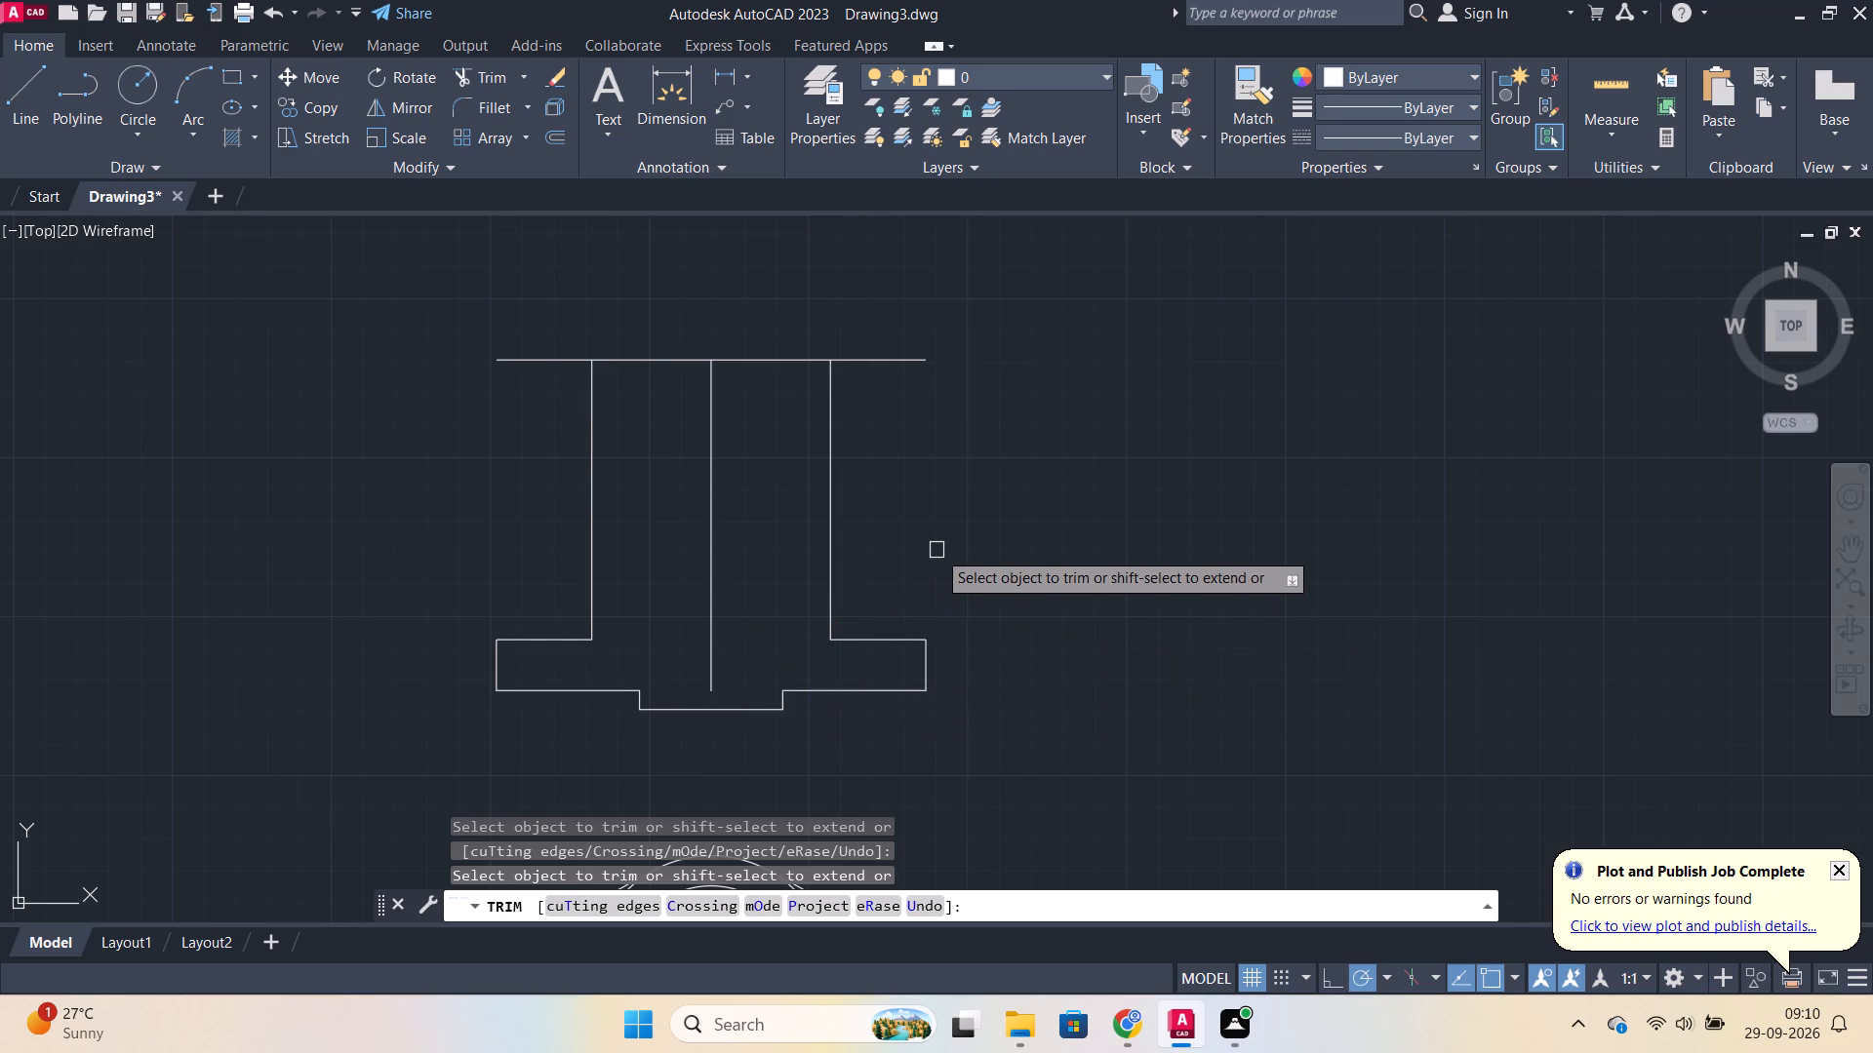
pyautogui.click(852, 364)
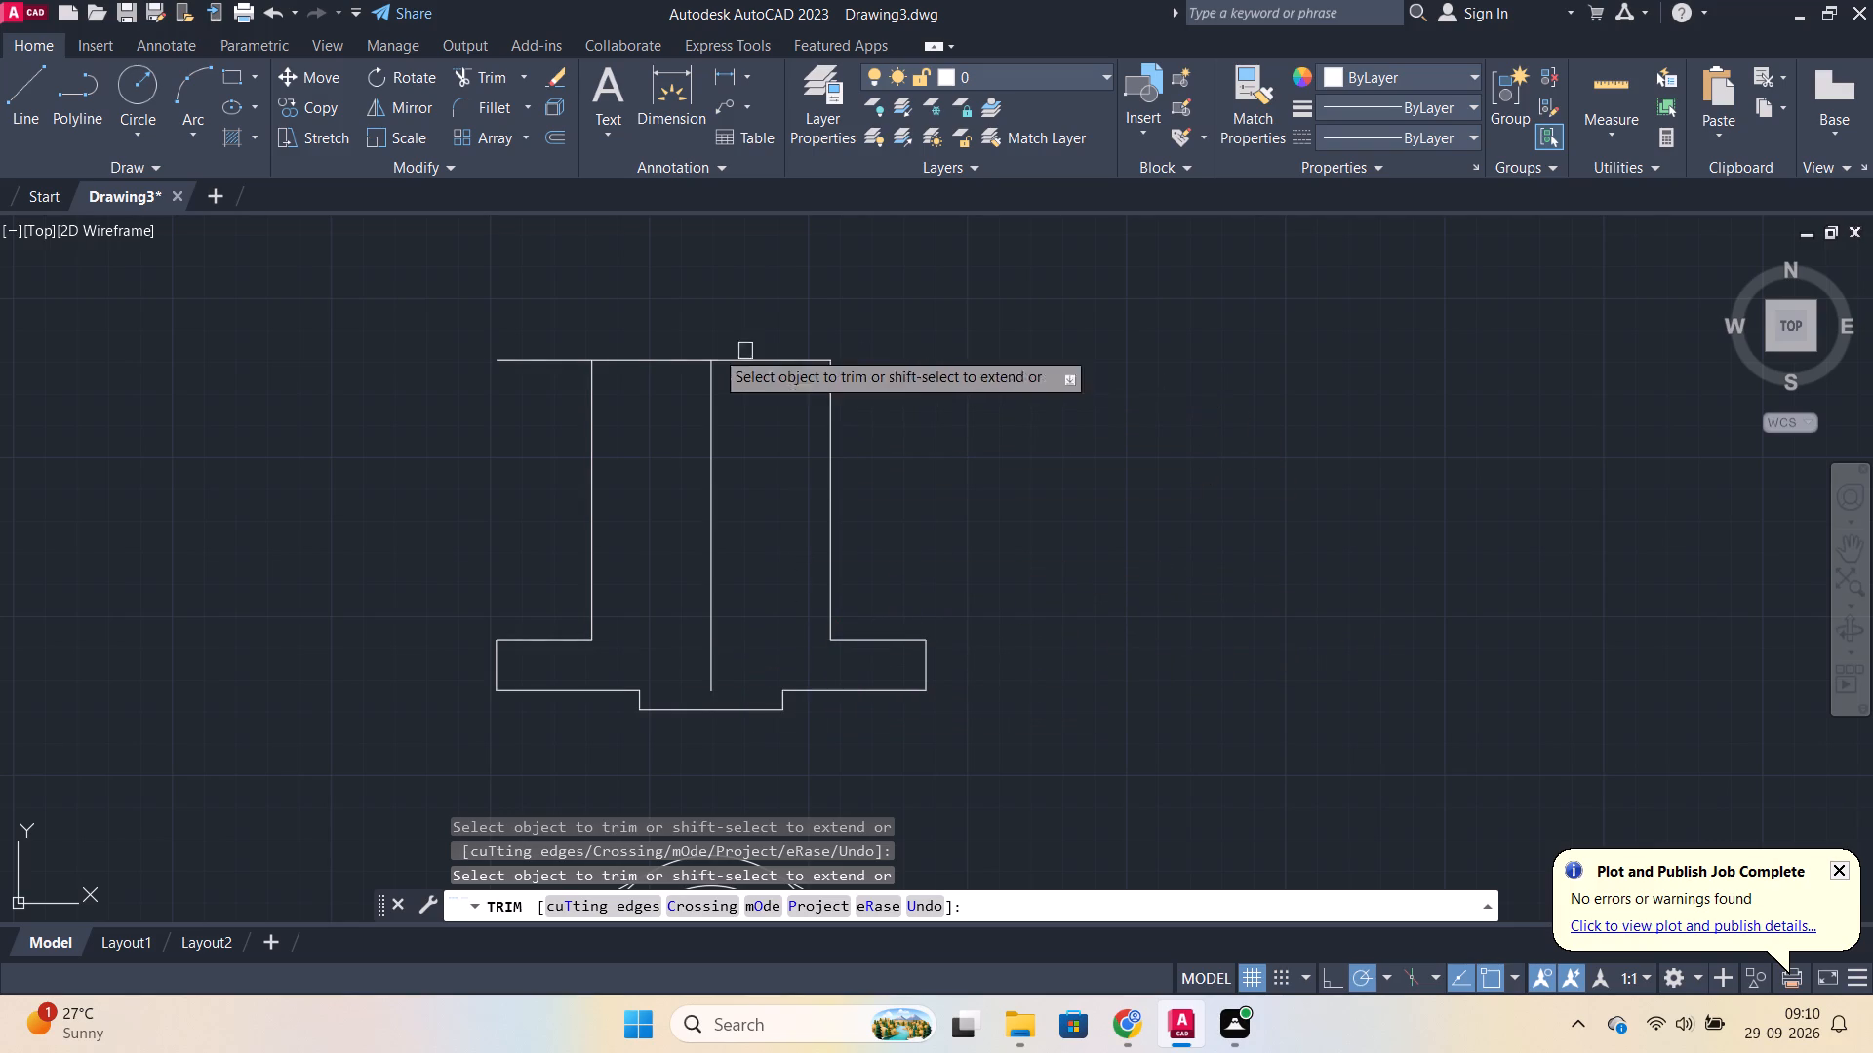
pyautogui.click(568, 360)
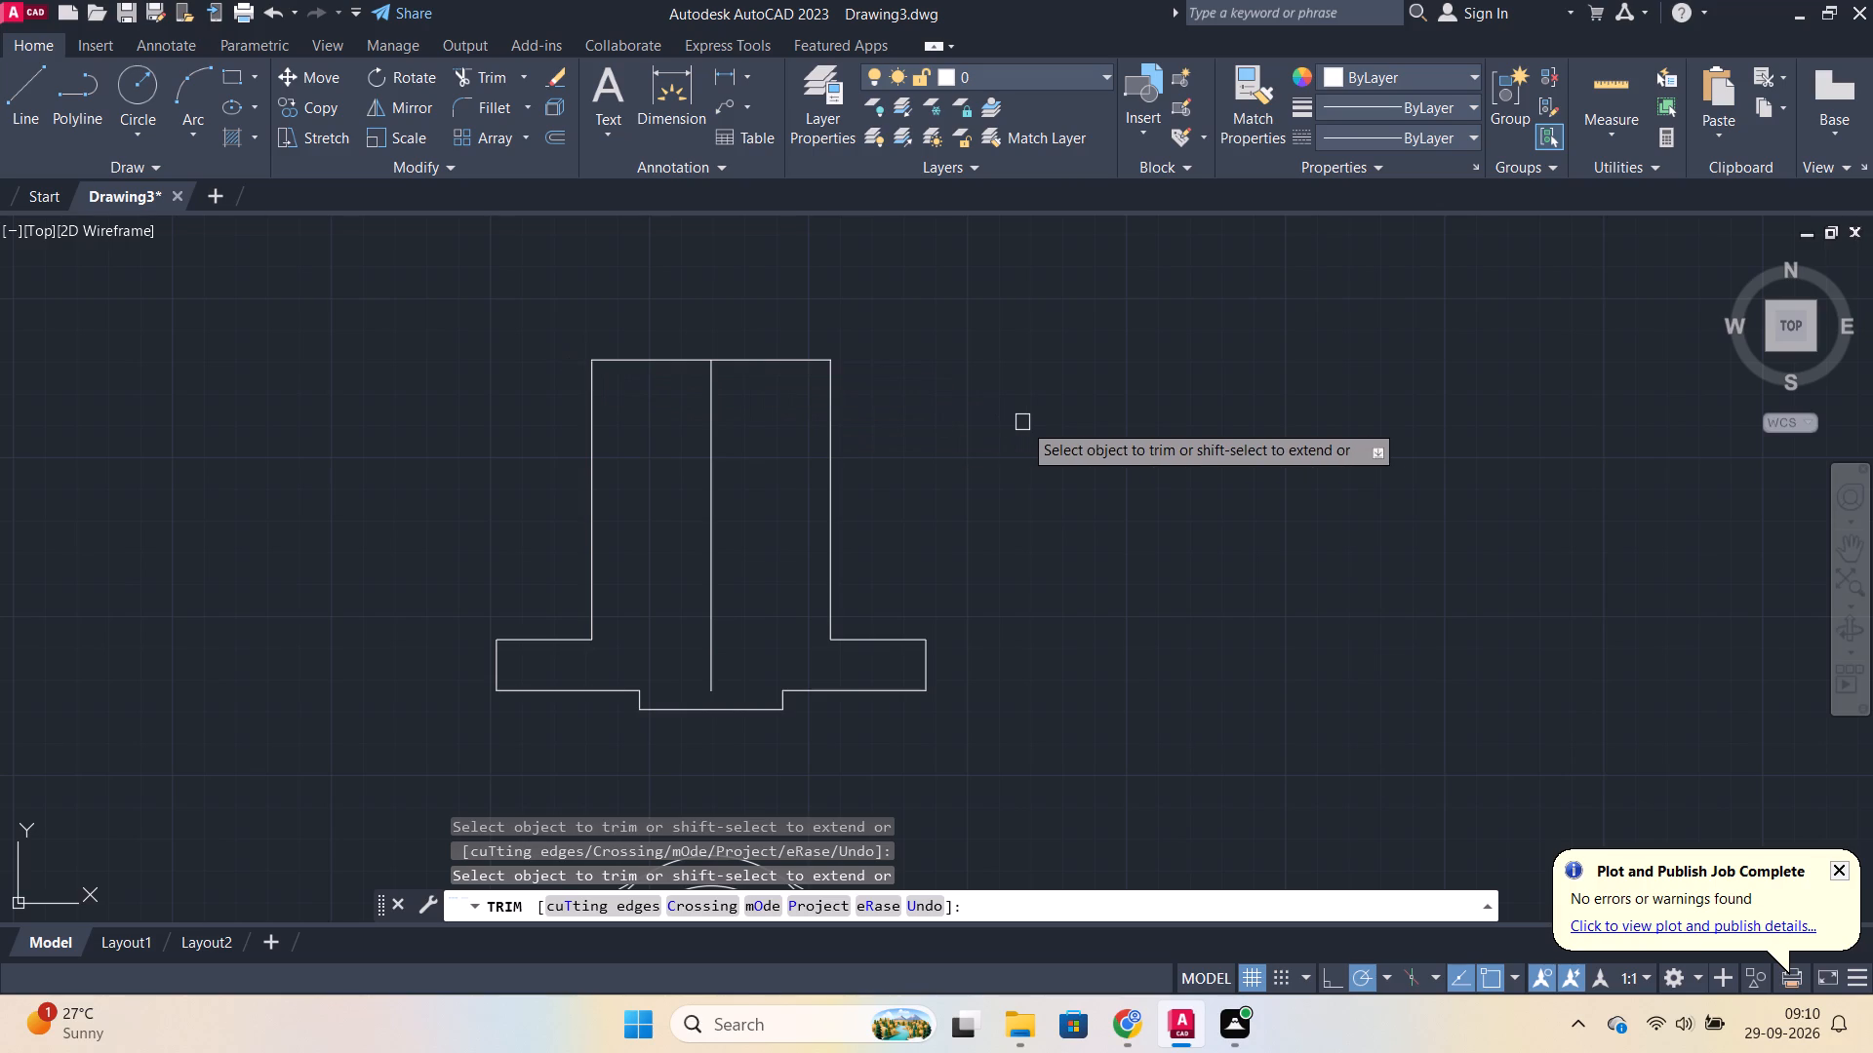
pyautogui.press('Escape')
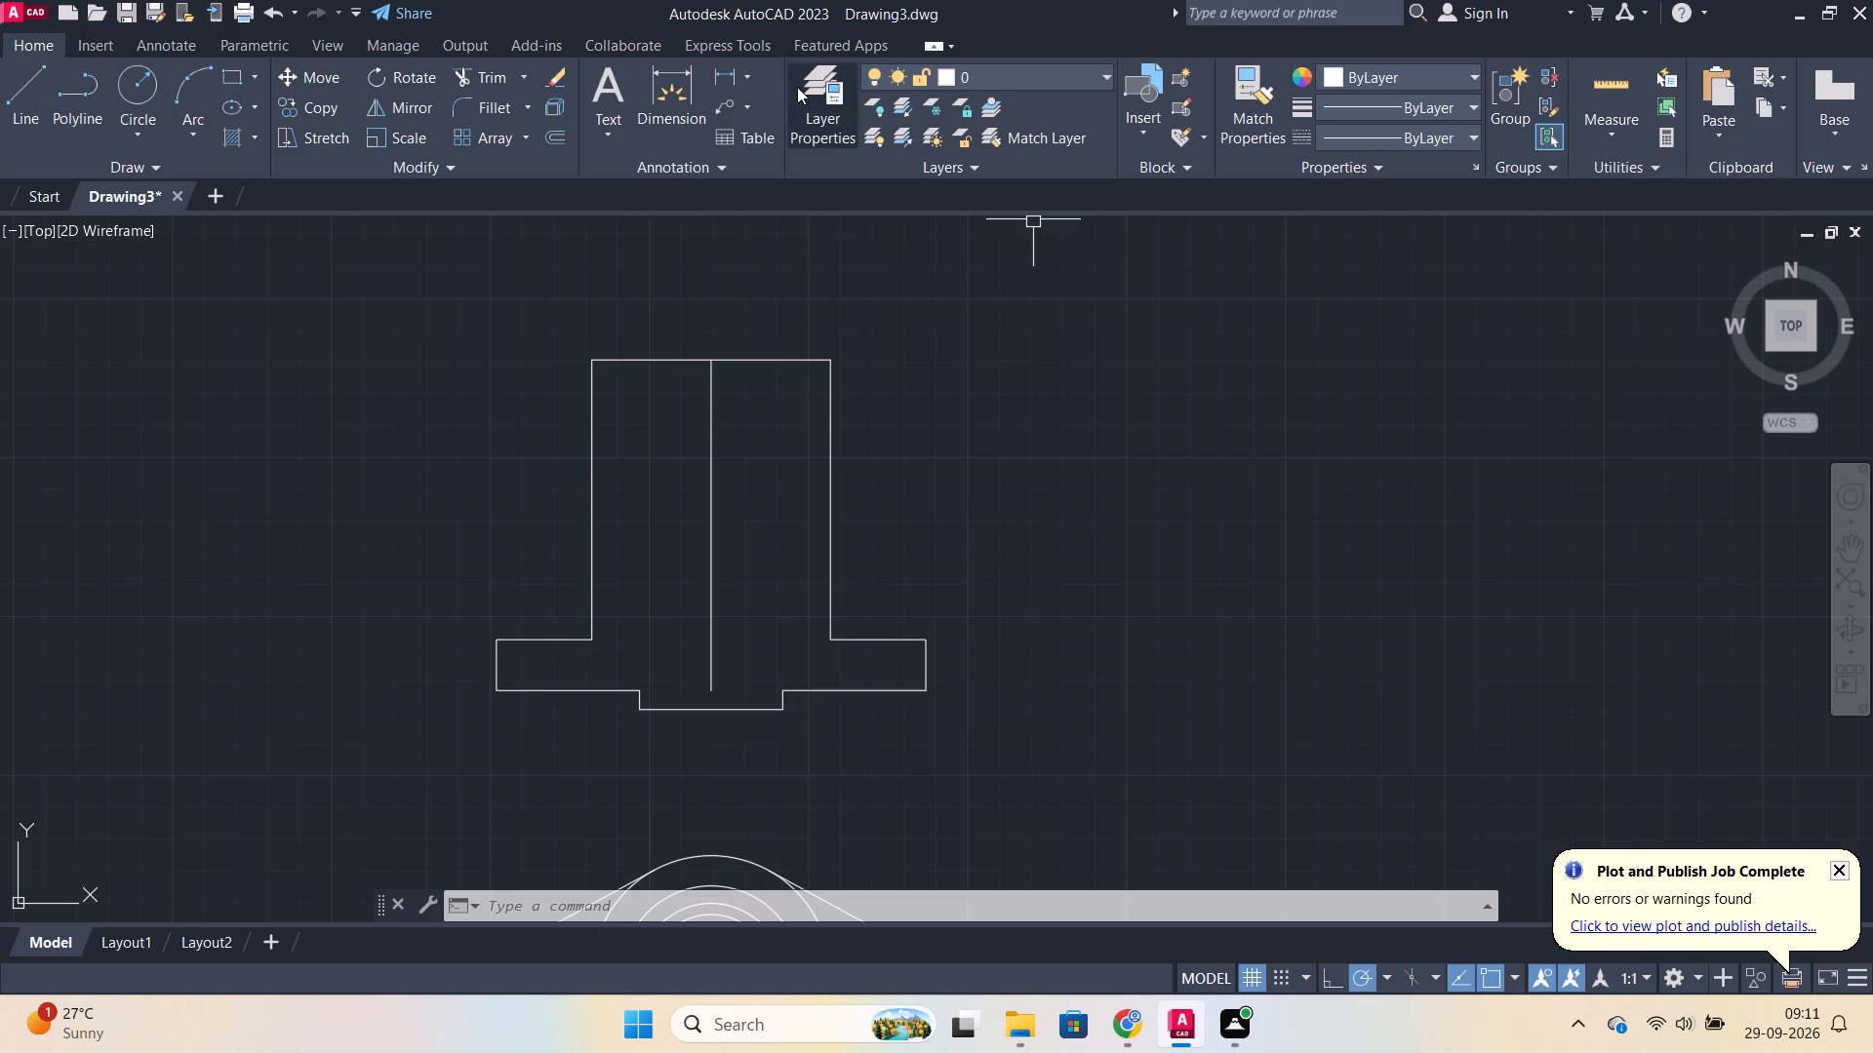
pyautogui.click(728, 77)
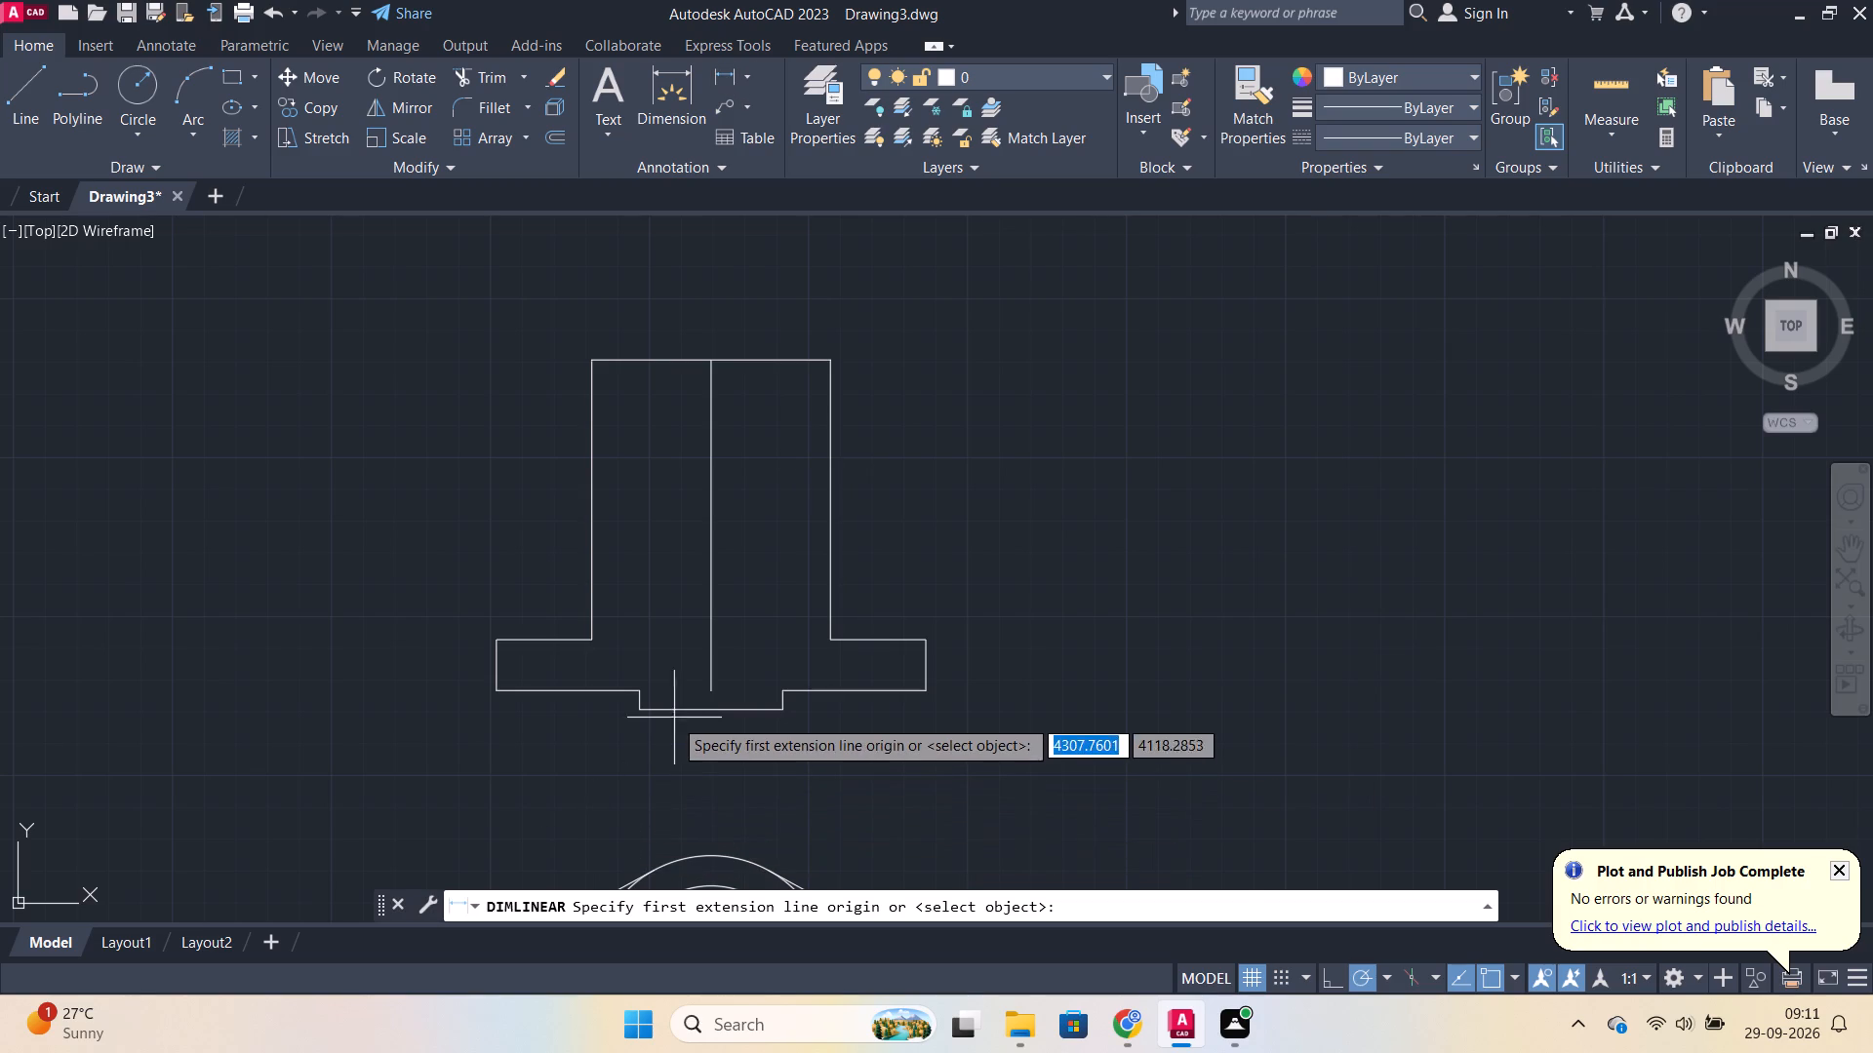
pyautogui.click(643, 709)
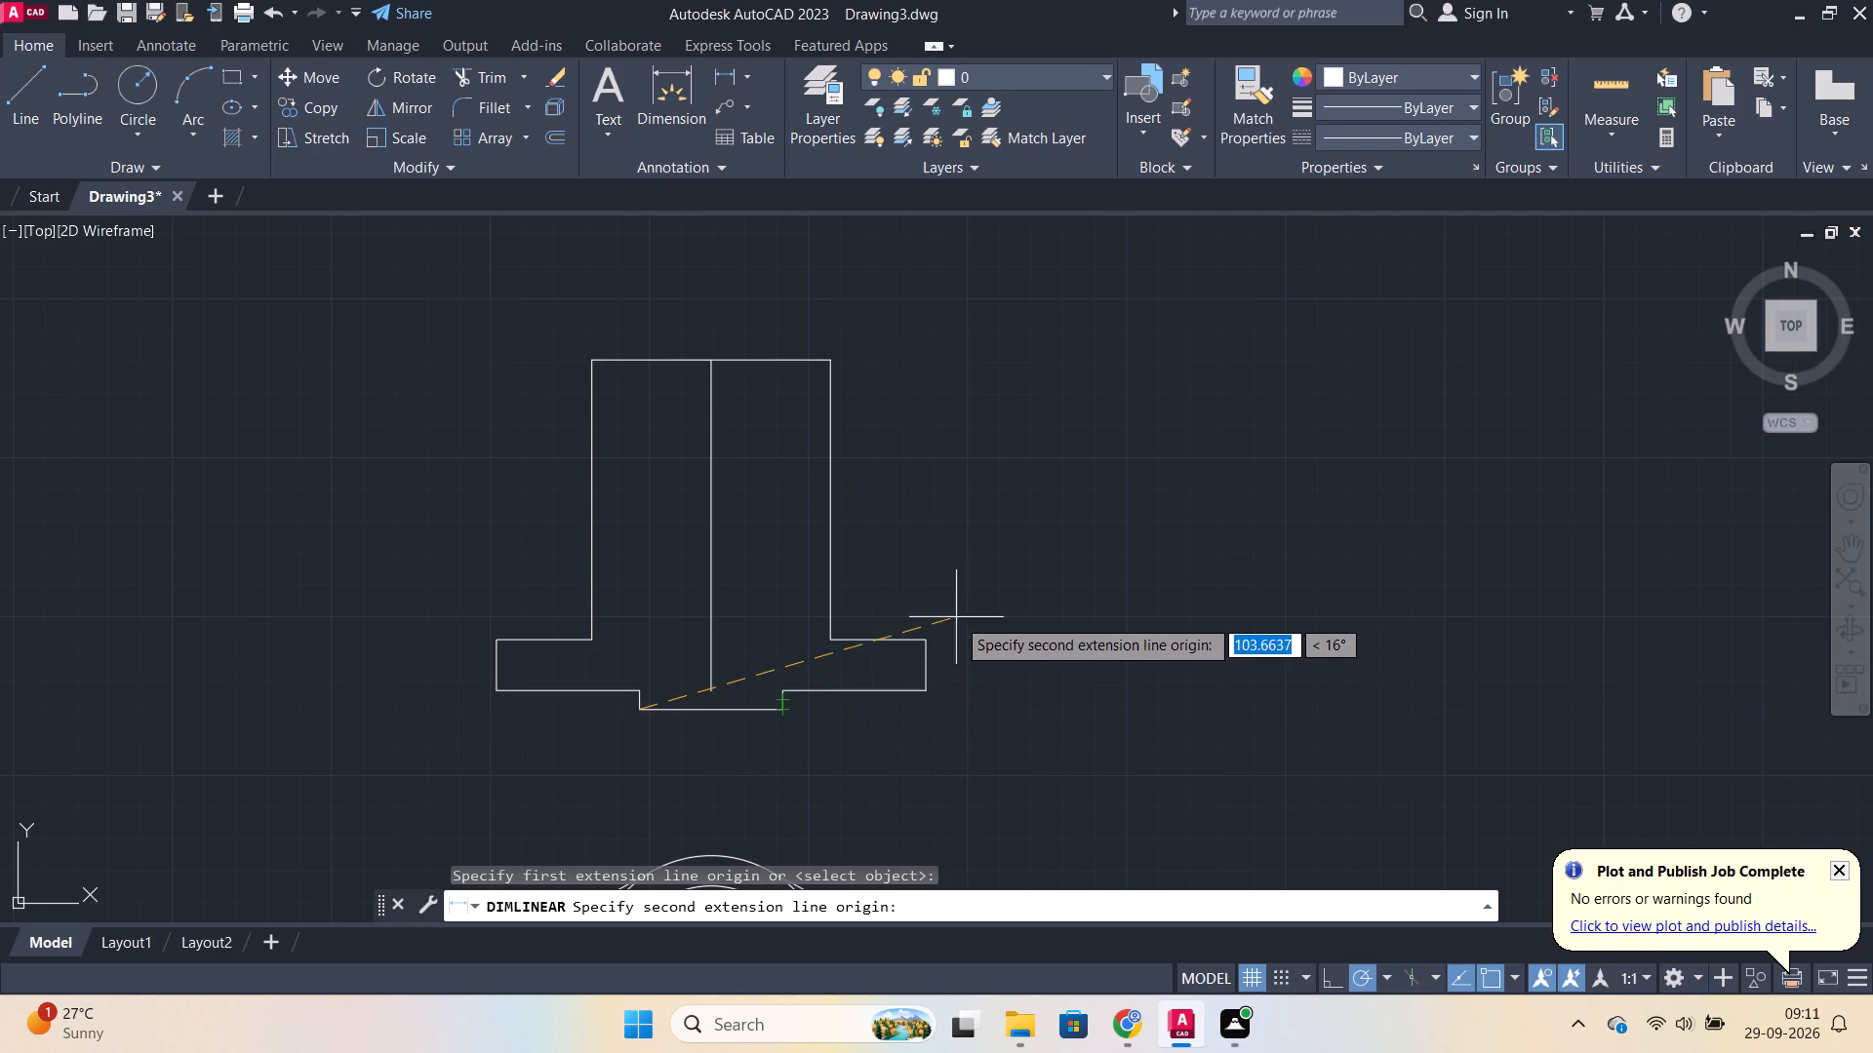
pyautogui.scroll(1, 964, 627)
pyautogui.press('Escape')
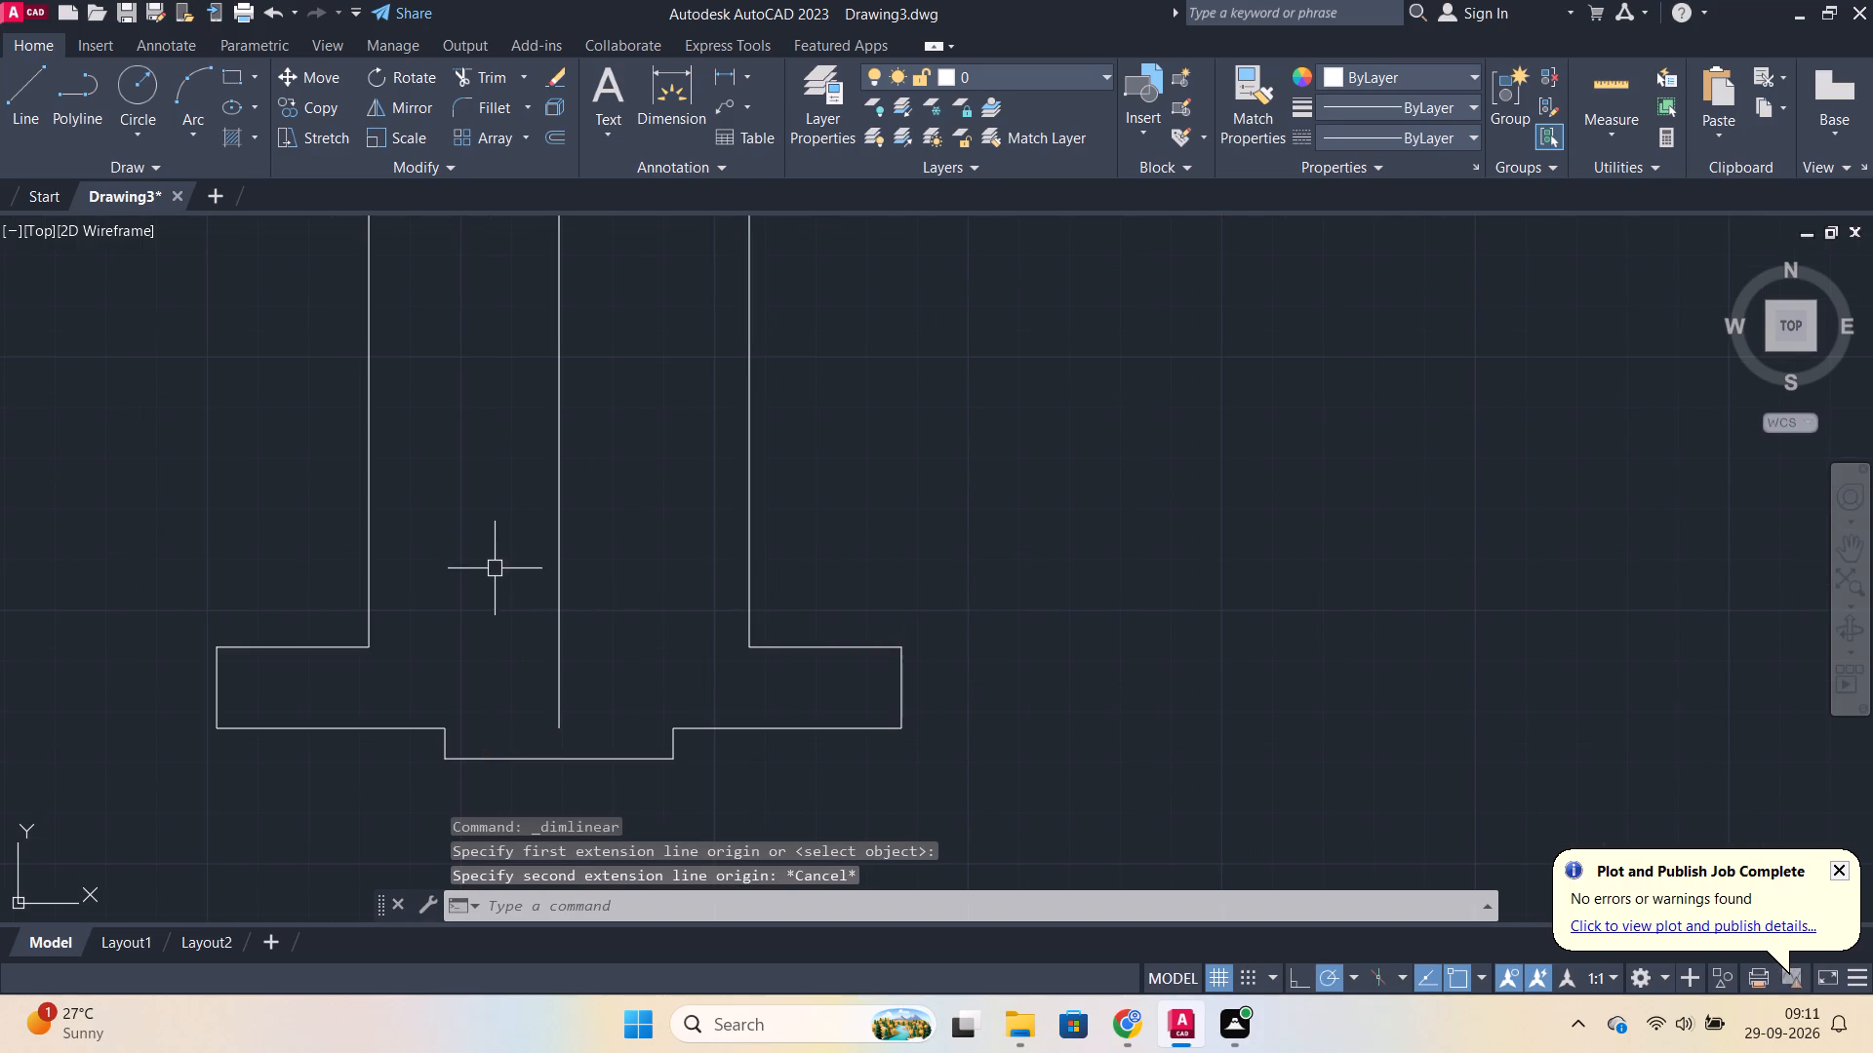
# Offset the vertical centre line by 19 to both its right and left sides.
pyautogui.click(564, 546)
pyautogui.press('o')
pyautogui.press('Return')
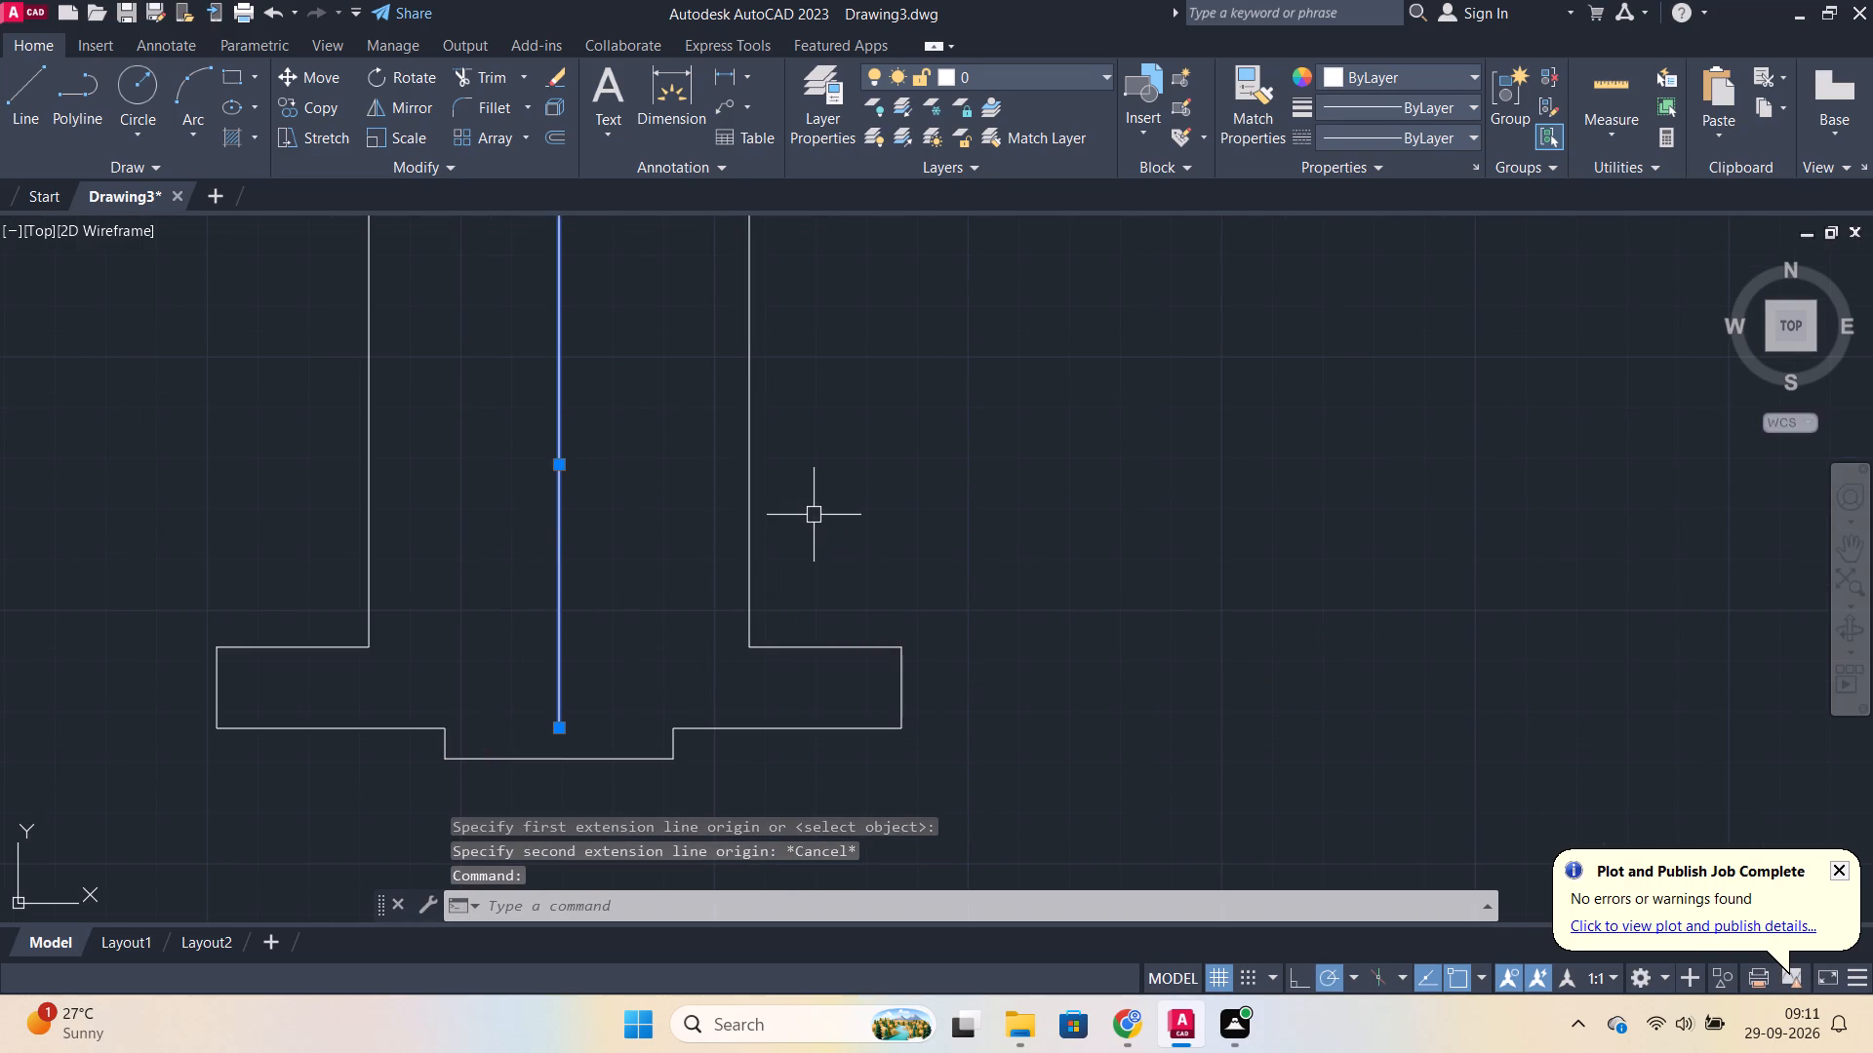
pyautogui.press('Return')
pyautogui.write('19')
pyautogui.press('Return')
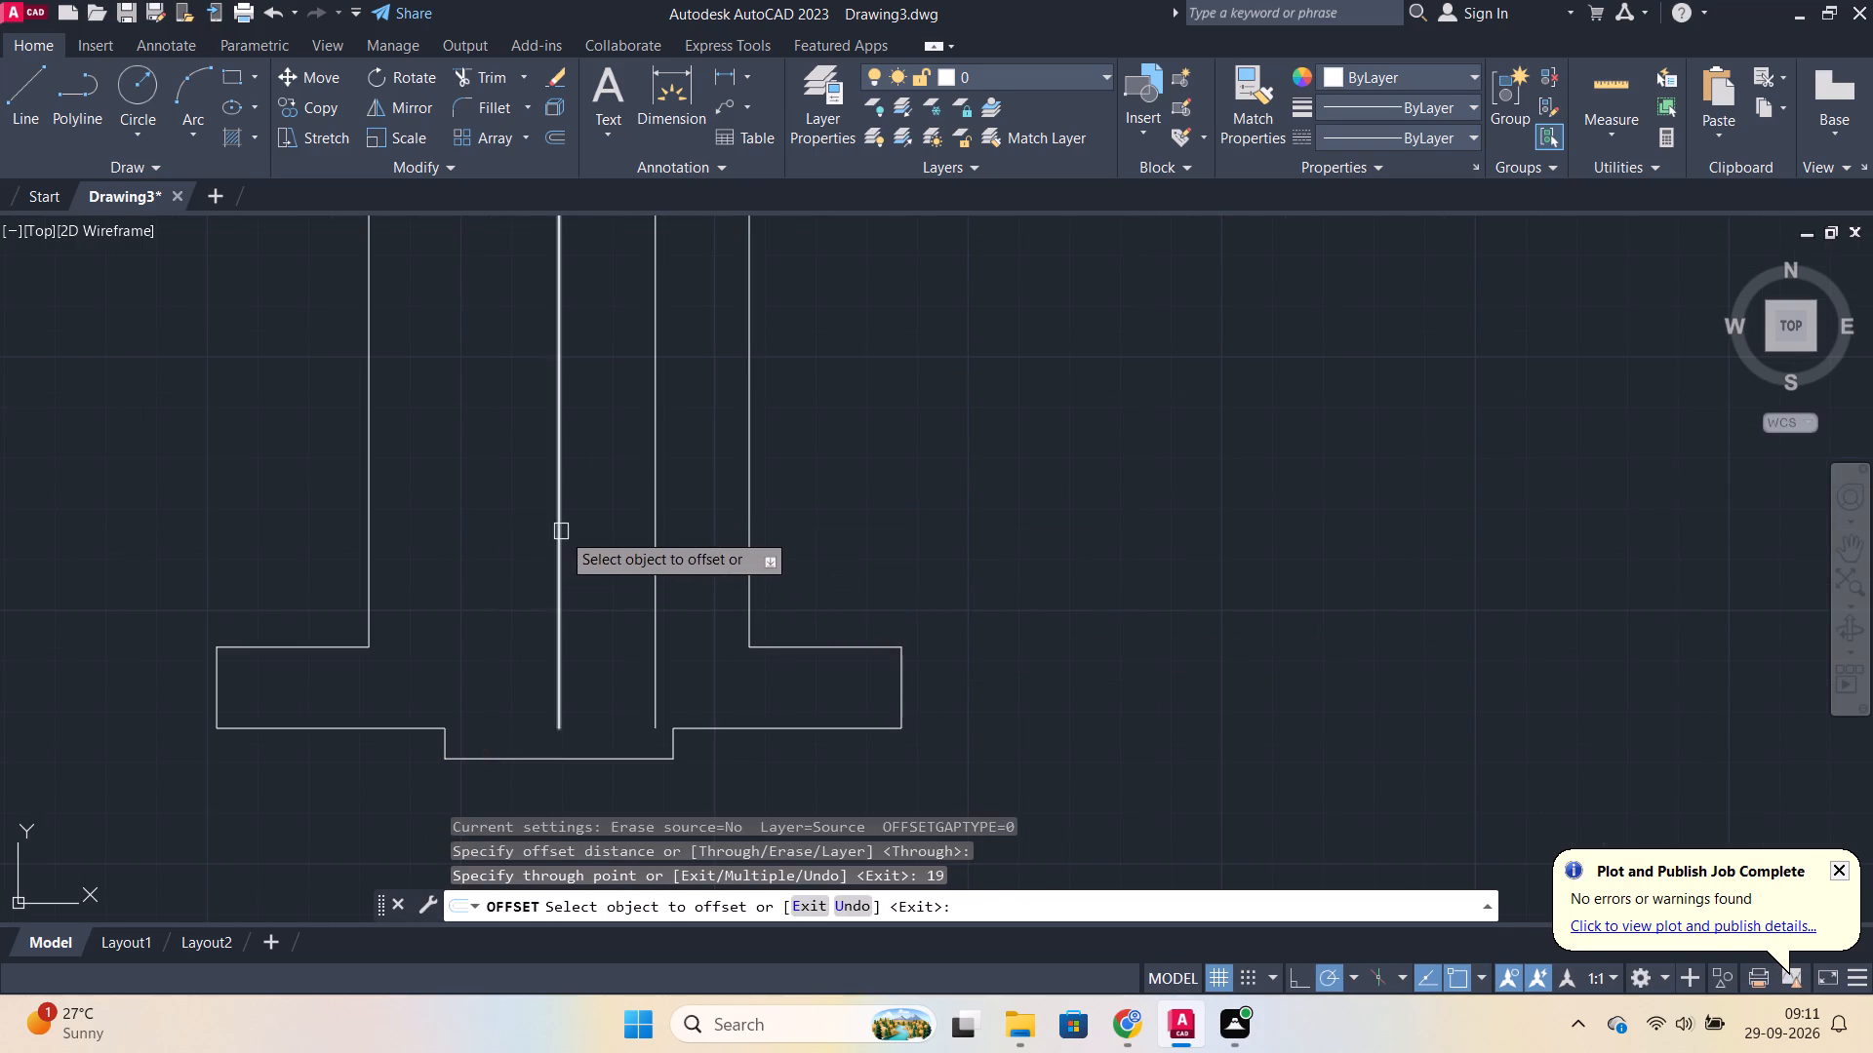
pyautogui.click(561, 531)
pyautogui.write('19')
pyautogui.press('Return')
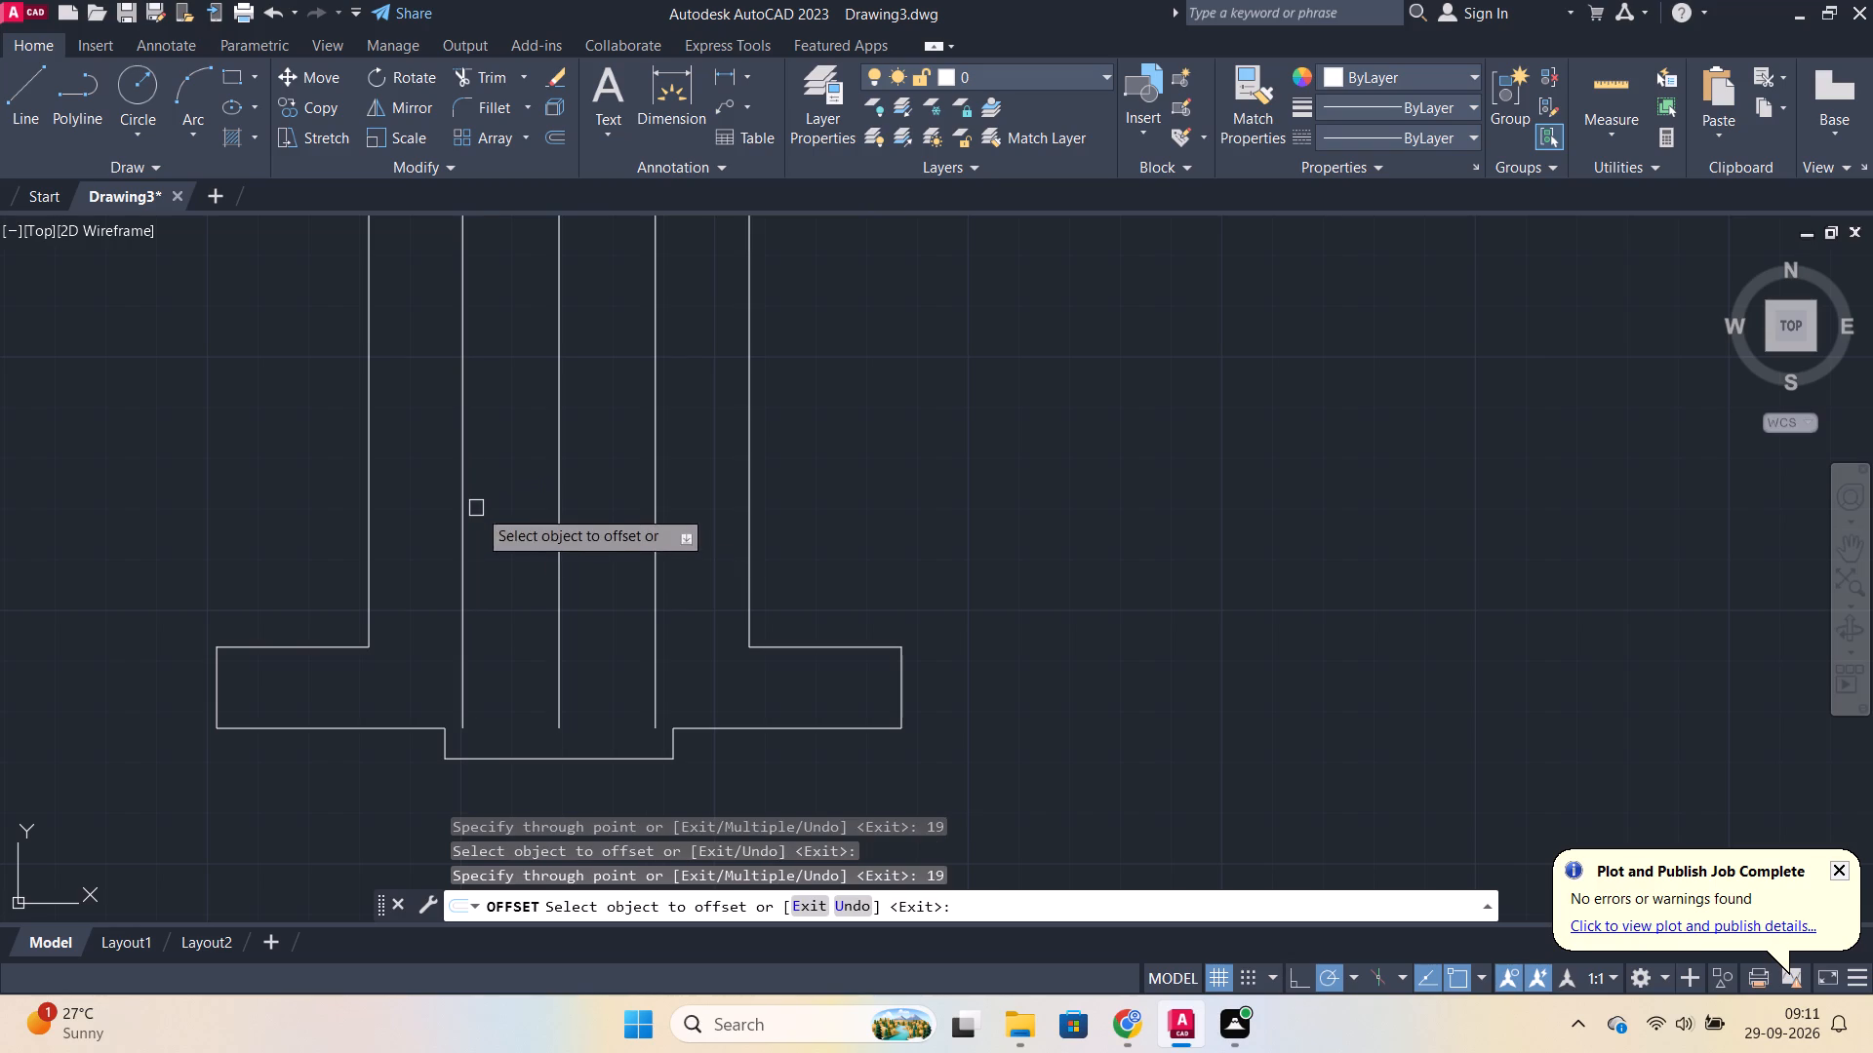
pyautogui.press('Escape')
# Extend the two 19 offset lines down to the bottom edge of the lower step.
pyautogui.write('ex')
pyautogui.press('Return')
pyautogui.click(646, 610)
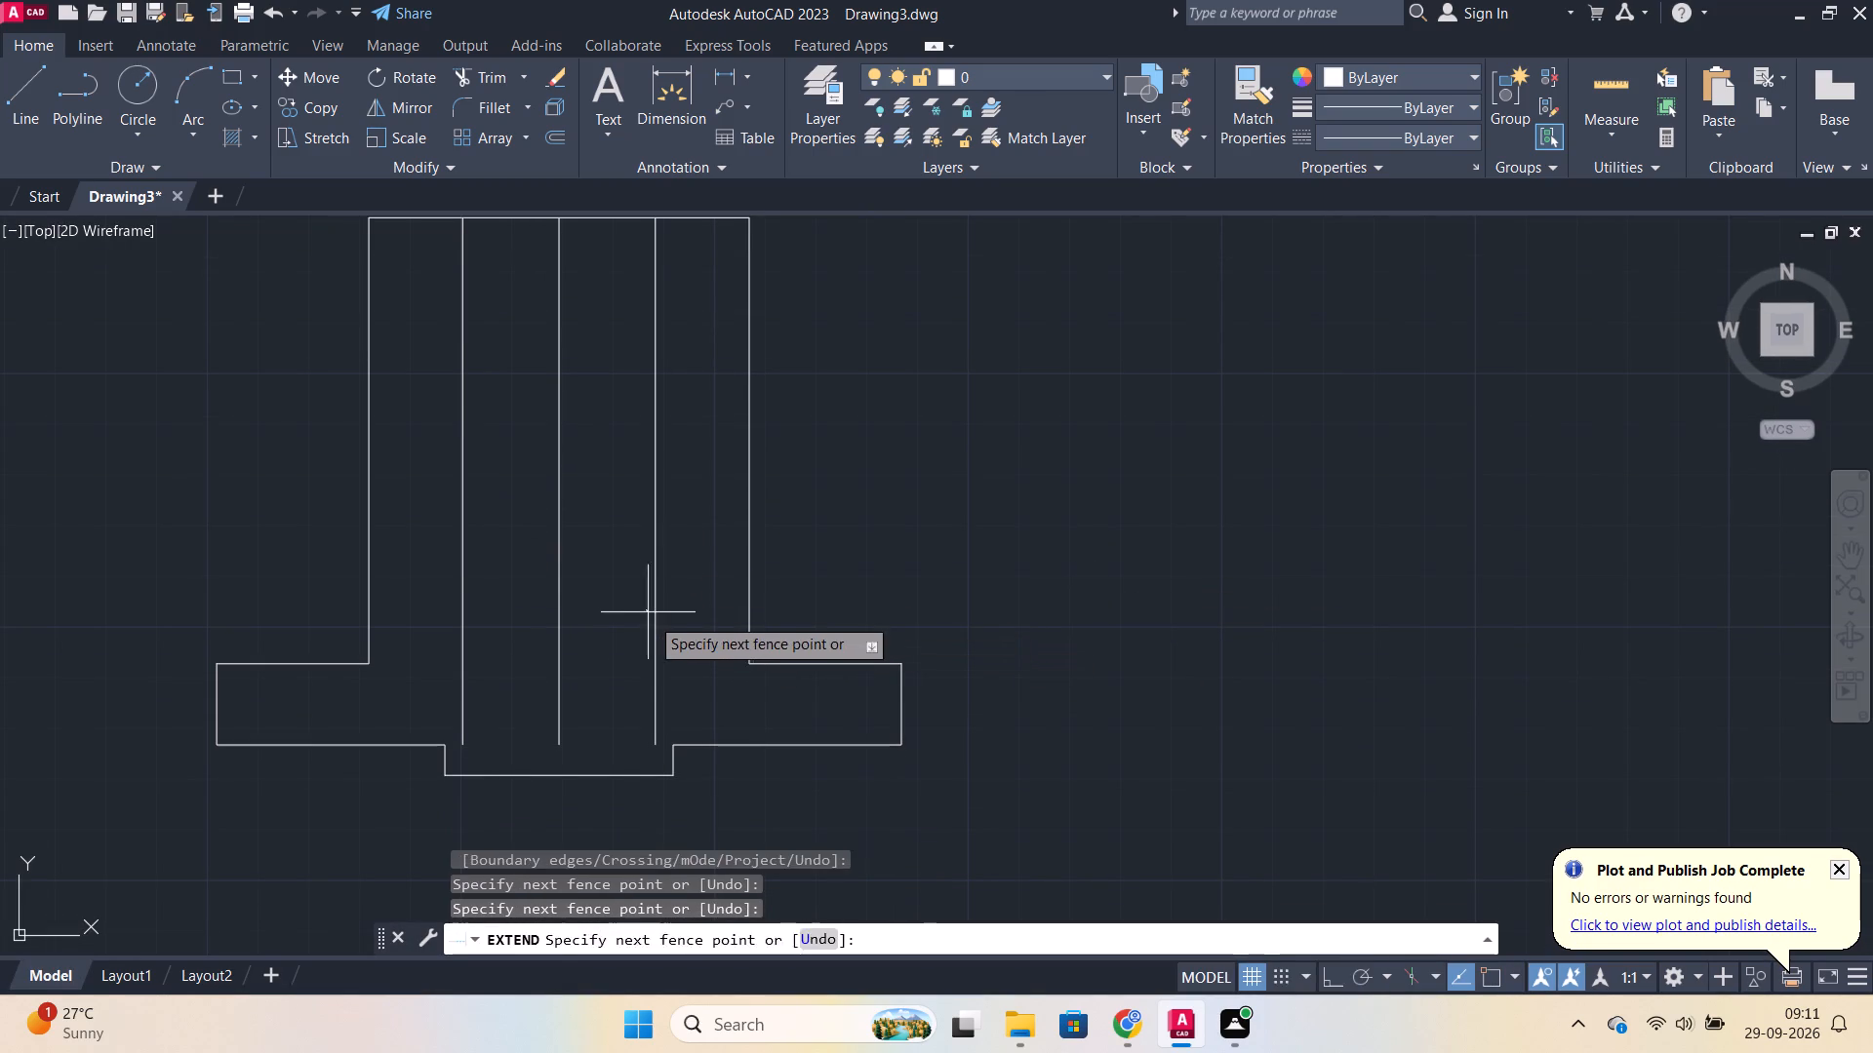
pyautogui.click(659, 643)
pyautogui.click(461, 693)
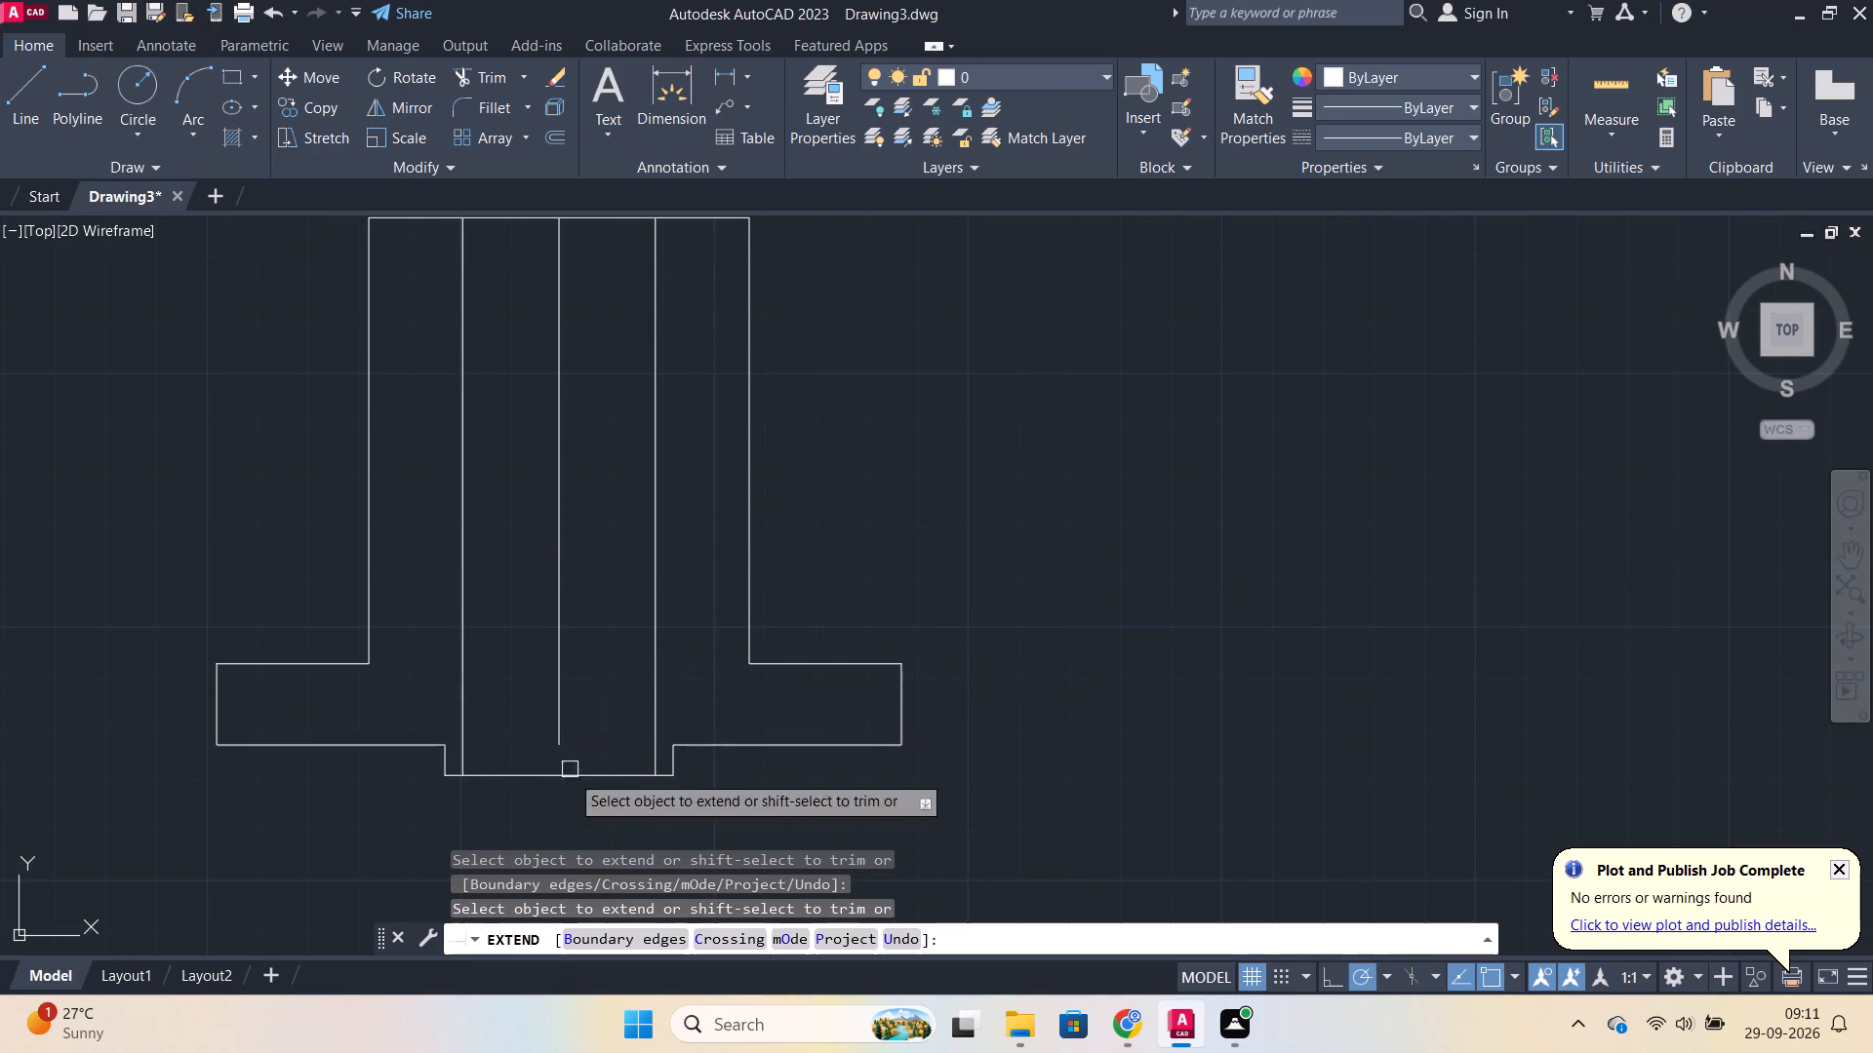
# Extend the base's two bottom edge segments inward to the 19 offset lines.
pyautogui.click(368, 741)
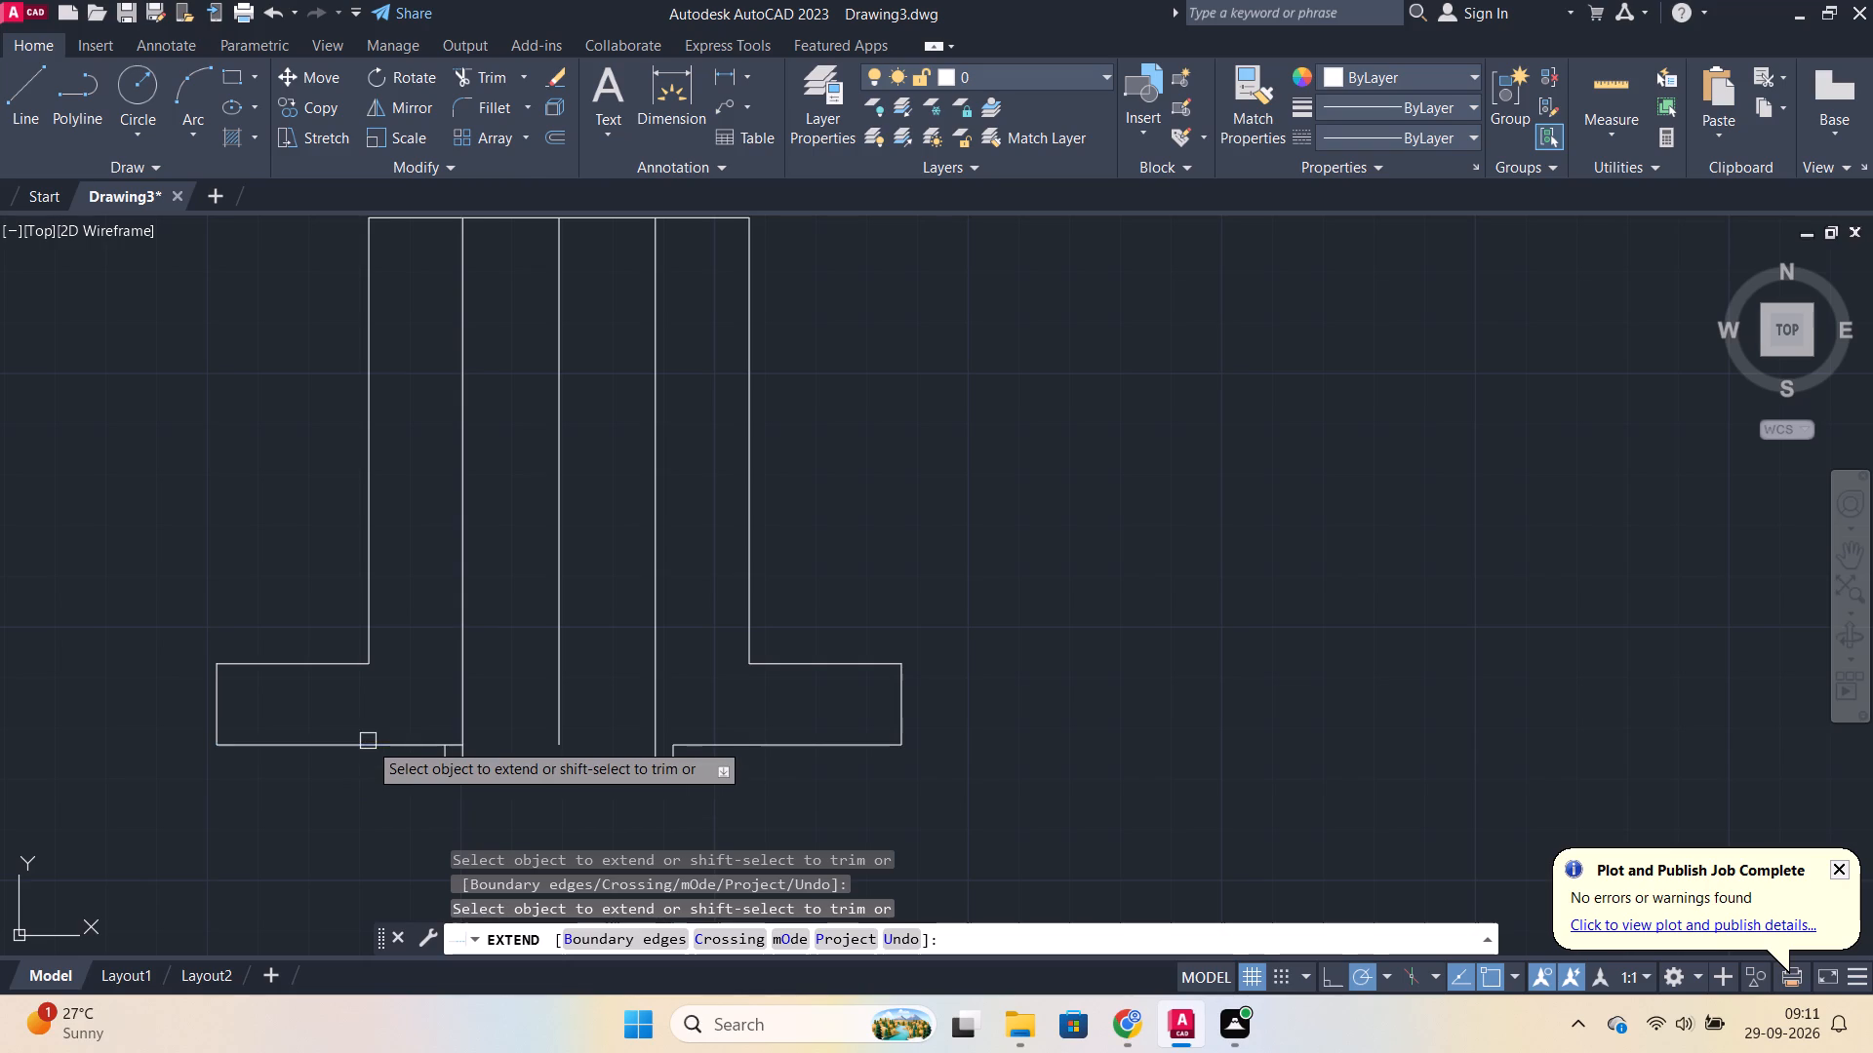
pyautogui.click(715, 736)
pyautogui.click(713, 750)
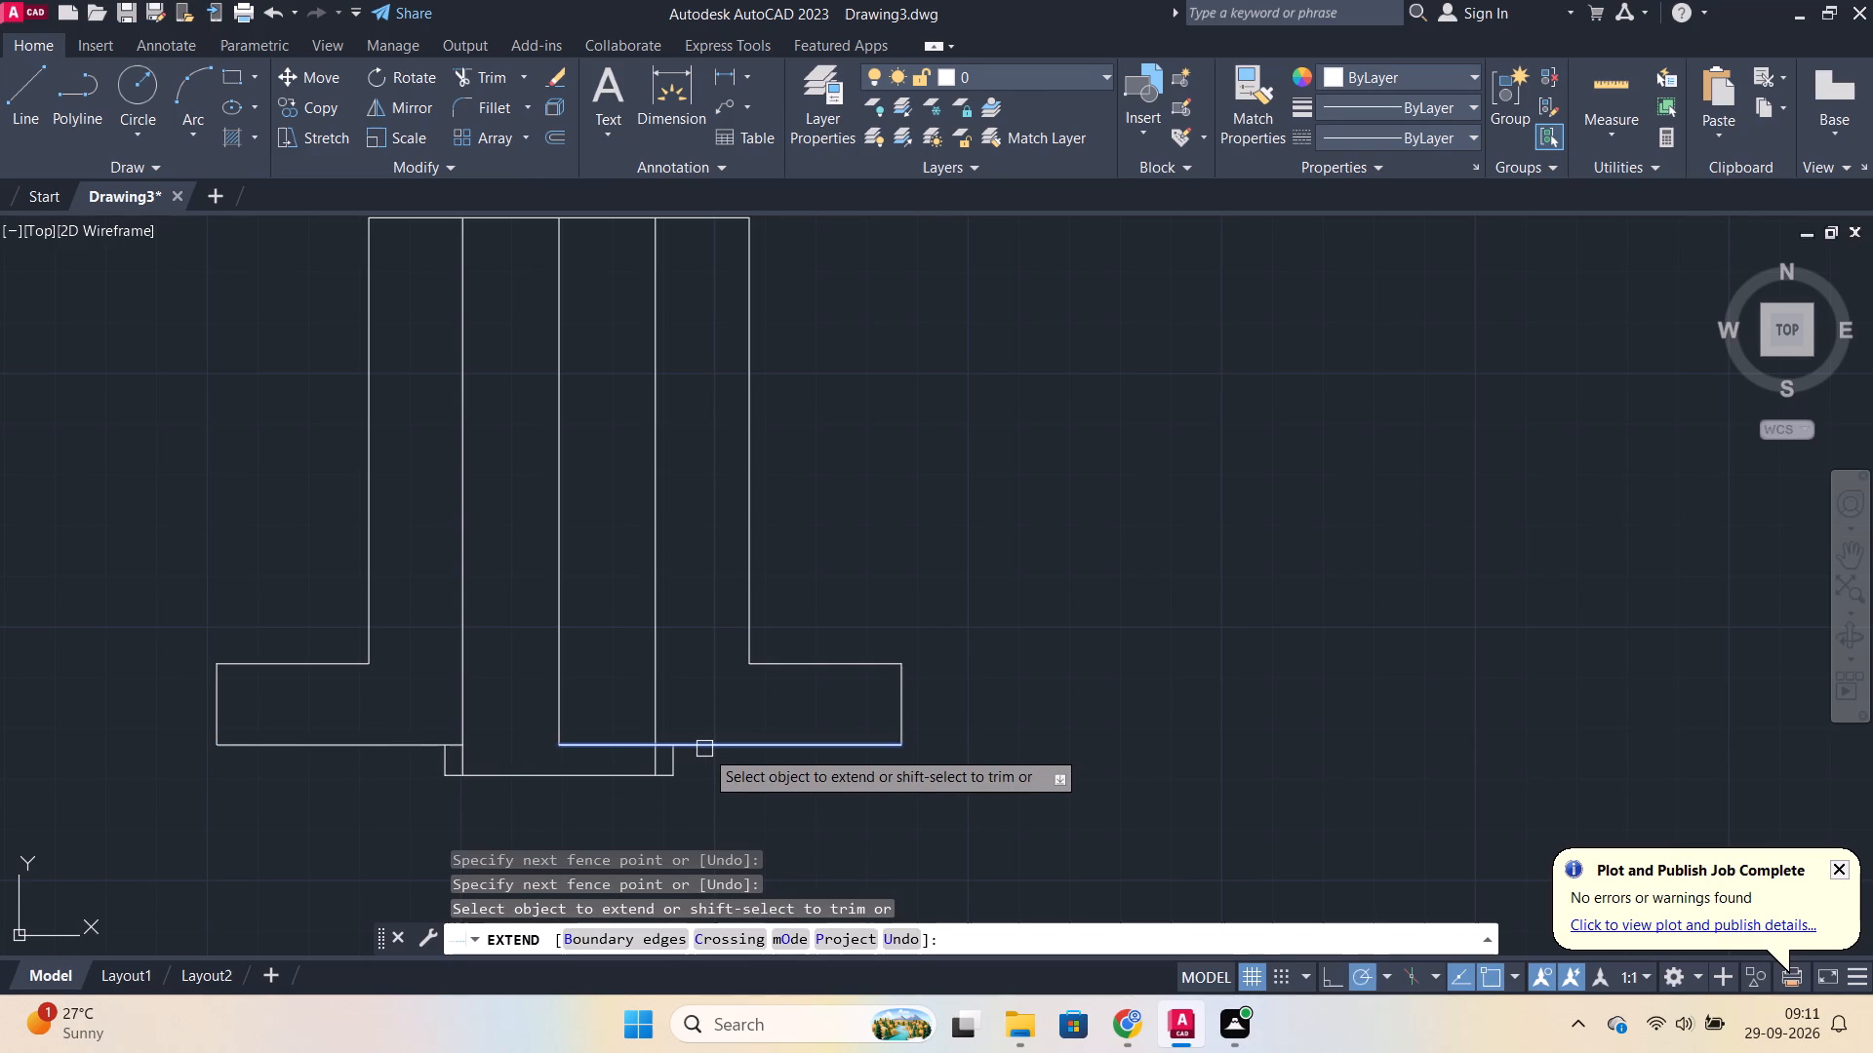
pyautogui.click(704, 749)
pyautogui.press('Escape')
# Trim the lower step's old sides and bottom edge outside the 19 offset lines, plus the surplus base edge between the centre line and right offset.
pyautogui.write('tr')
pyautogui.press('Return')
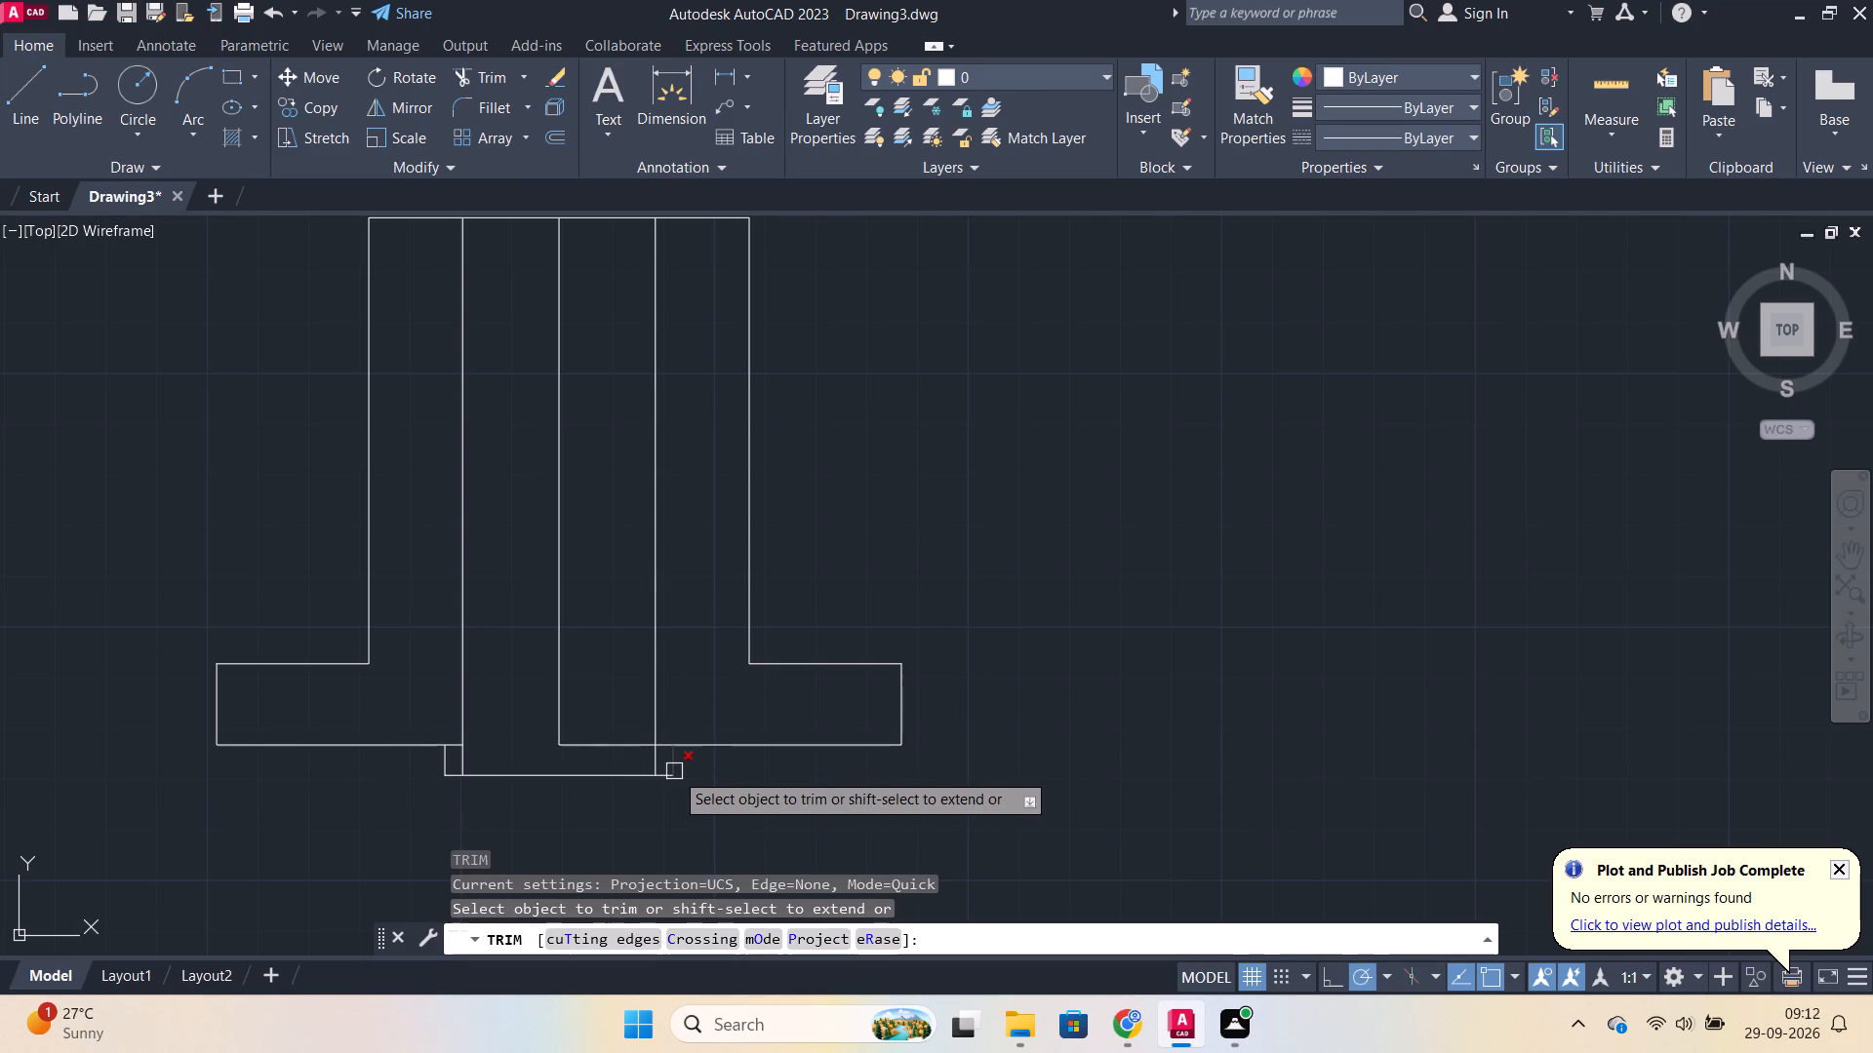
pyautogui.click(674, 771)
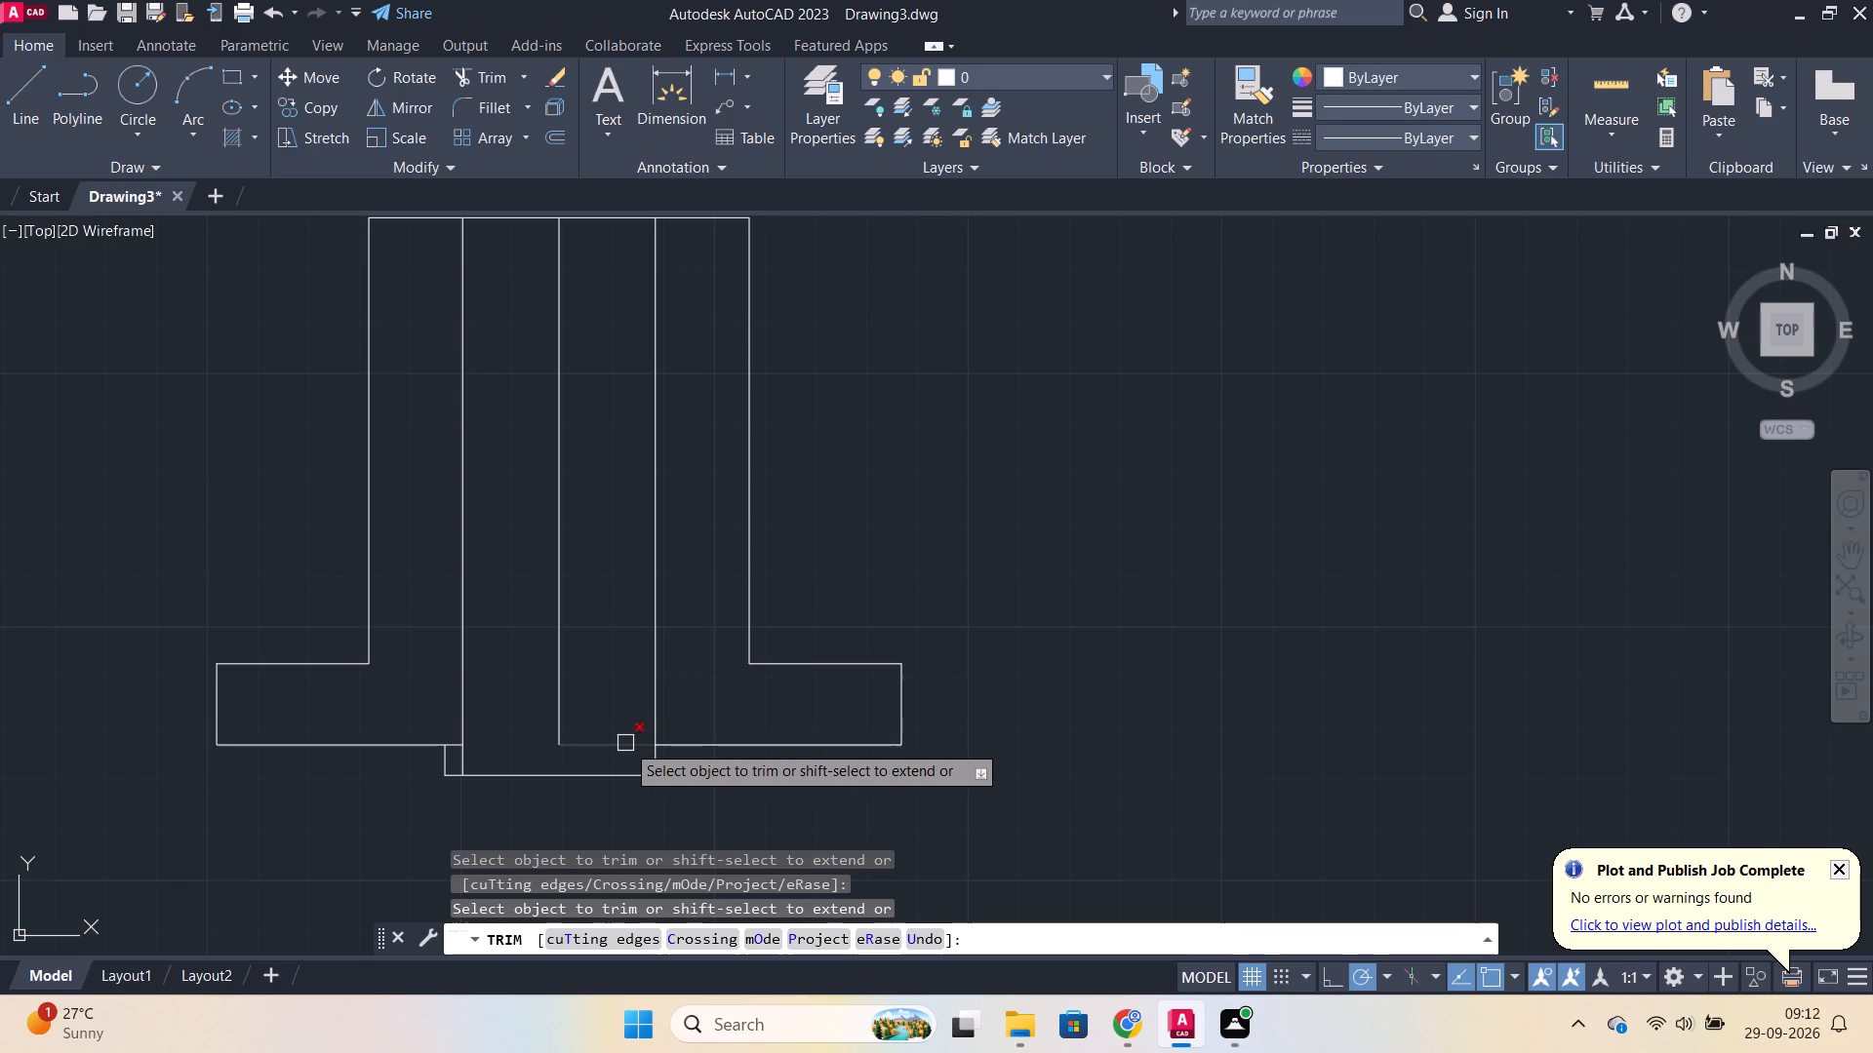
pyautogui.click(625, 743)
pyautogui.click(676, 770)
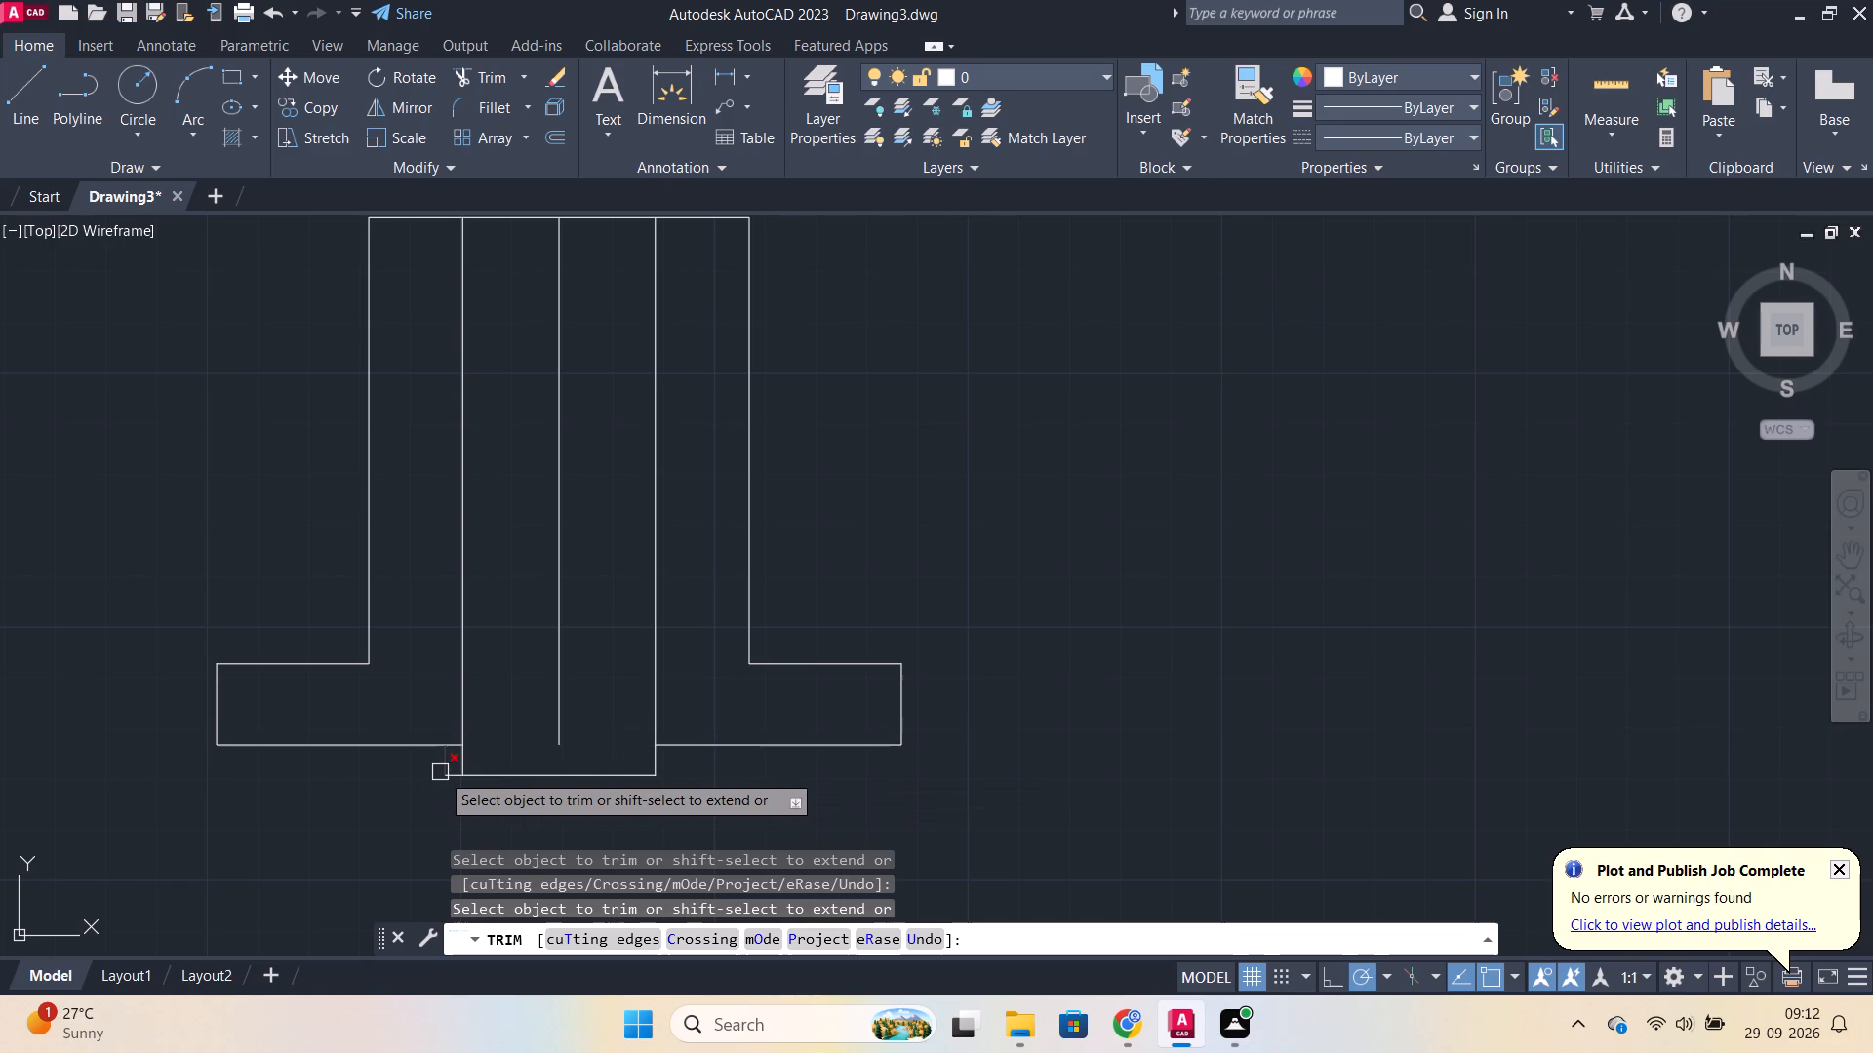
pyautogui.click(440, 772)
pyautogui.click(442, 772)
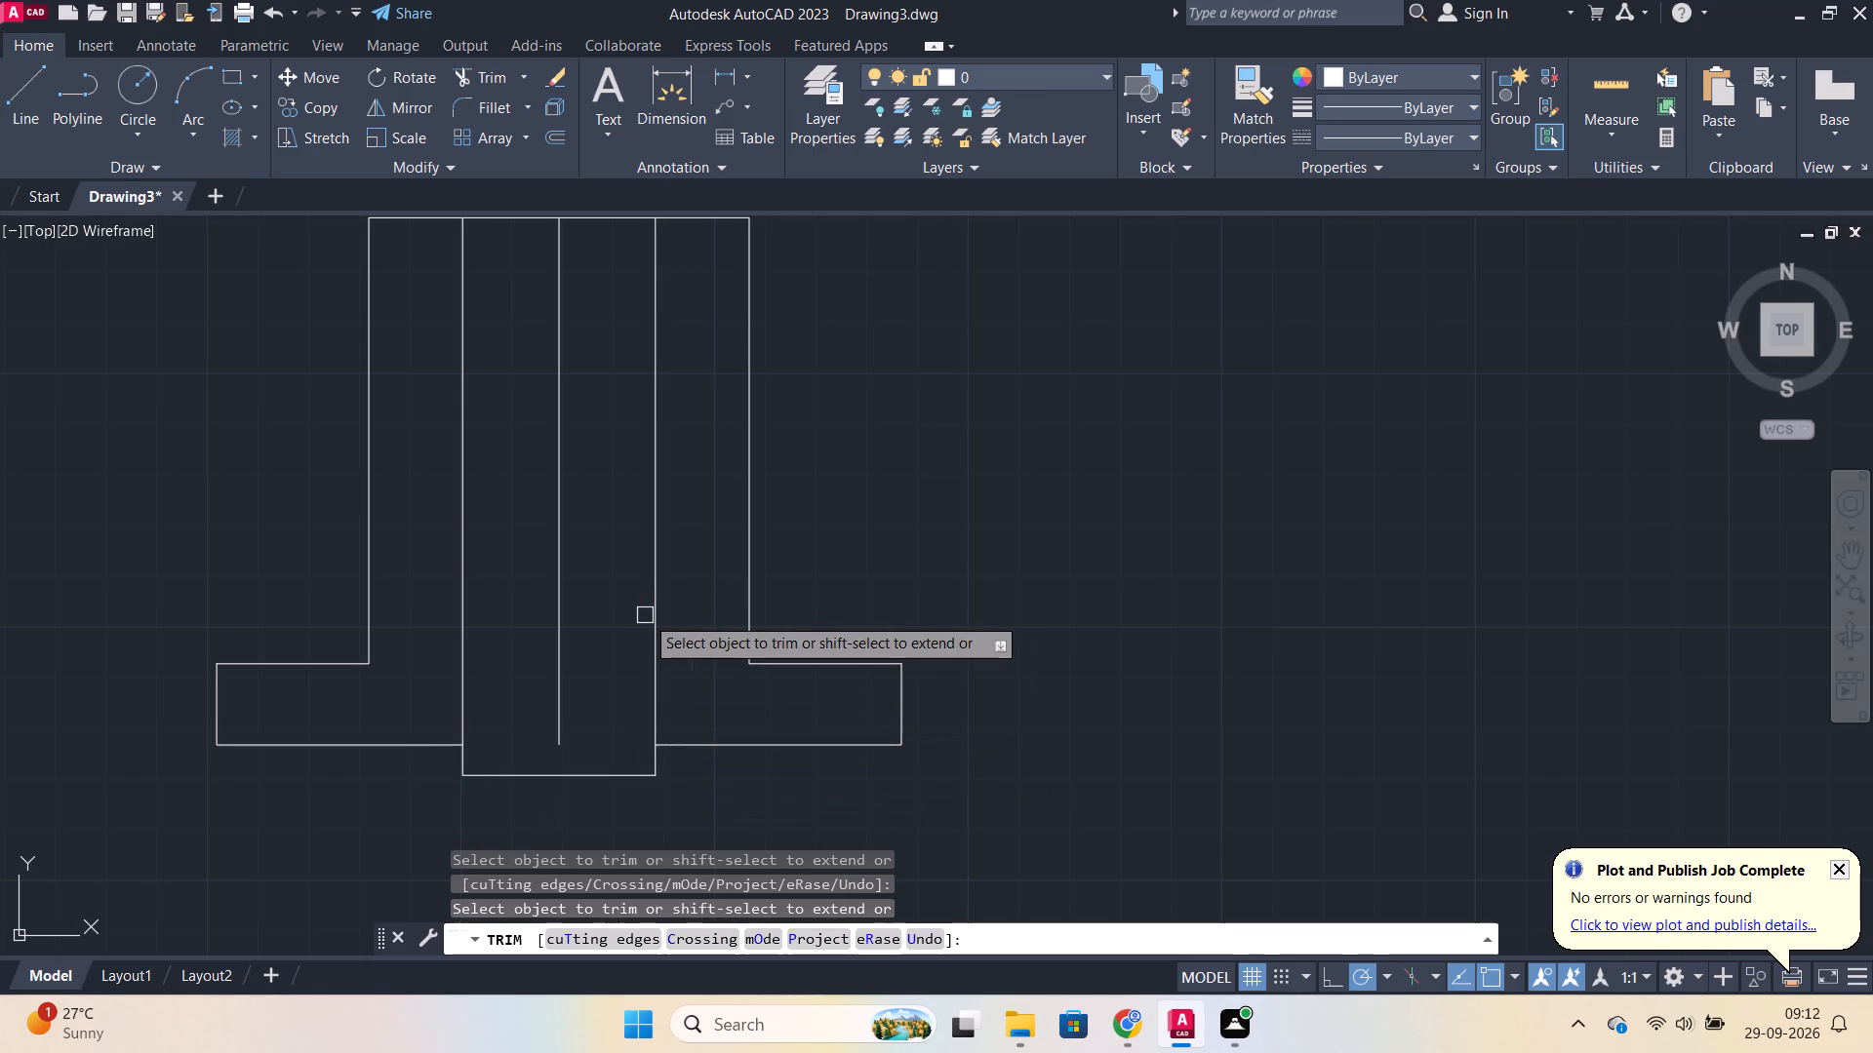
# Trim both 19 offset lines above the base's bottom edge, keeping only their short ends as the lower step's sides.
pyautogui.click(467, 718)
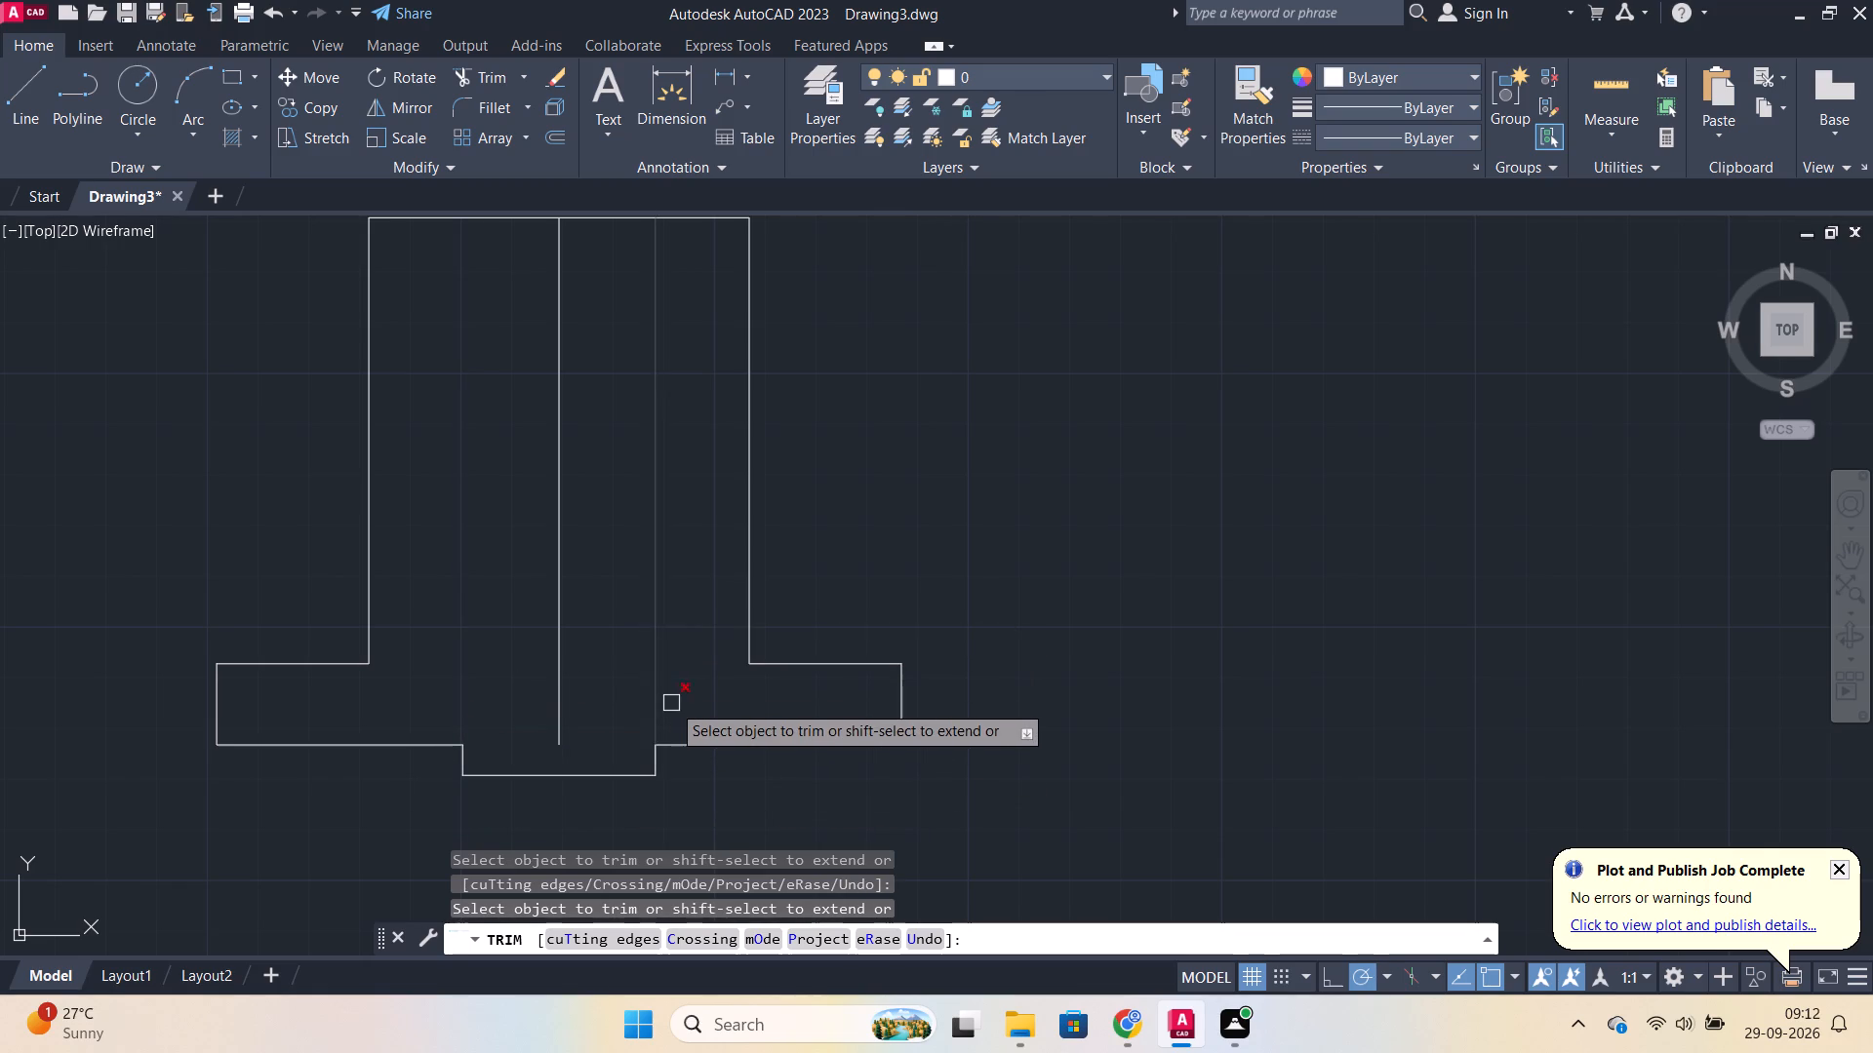
pyautogui.click(658, 703)
pyautogui.scroll(-2, 813, 720)
pyautogui.scroll(2, 595, 721)
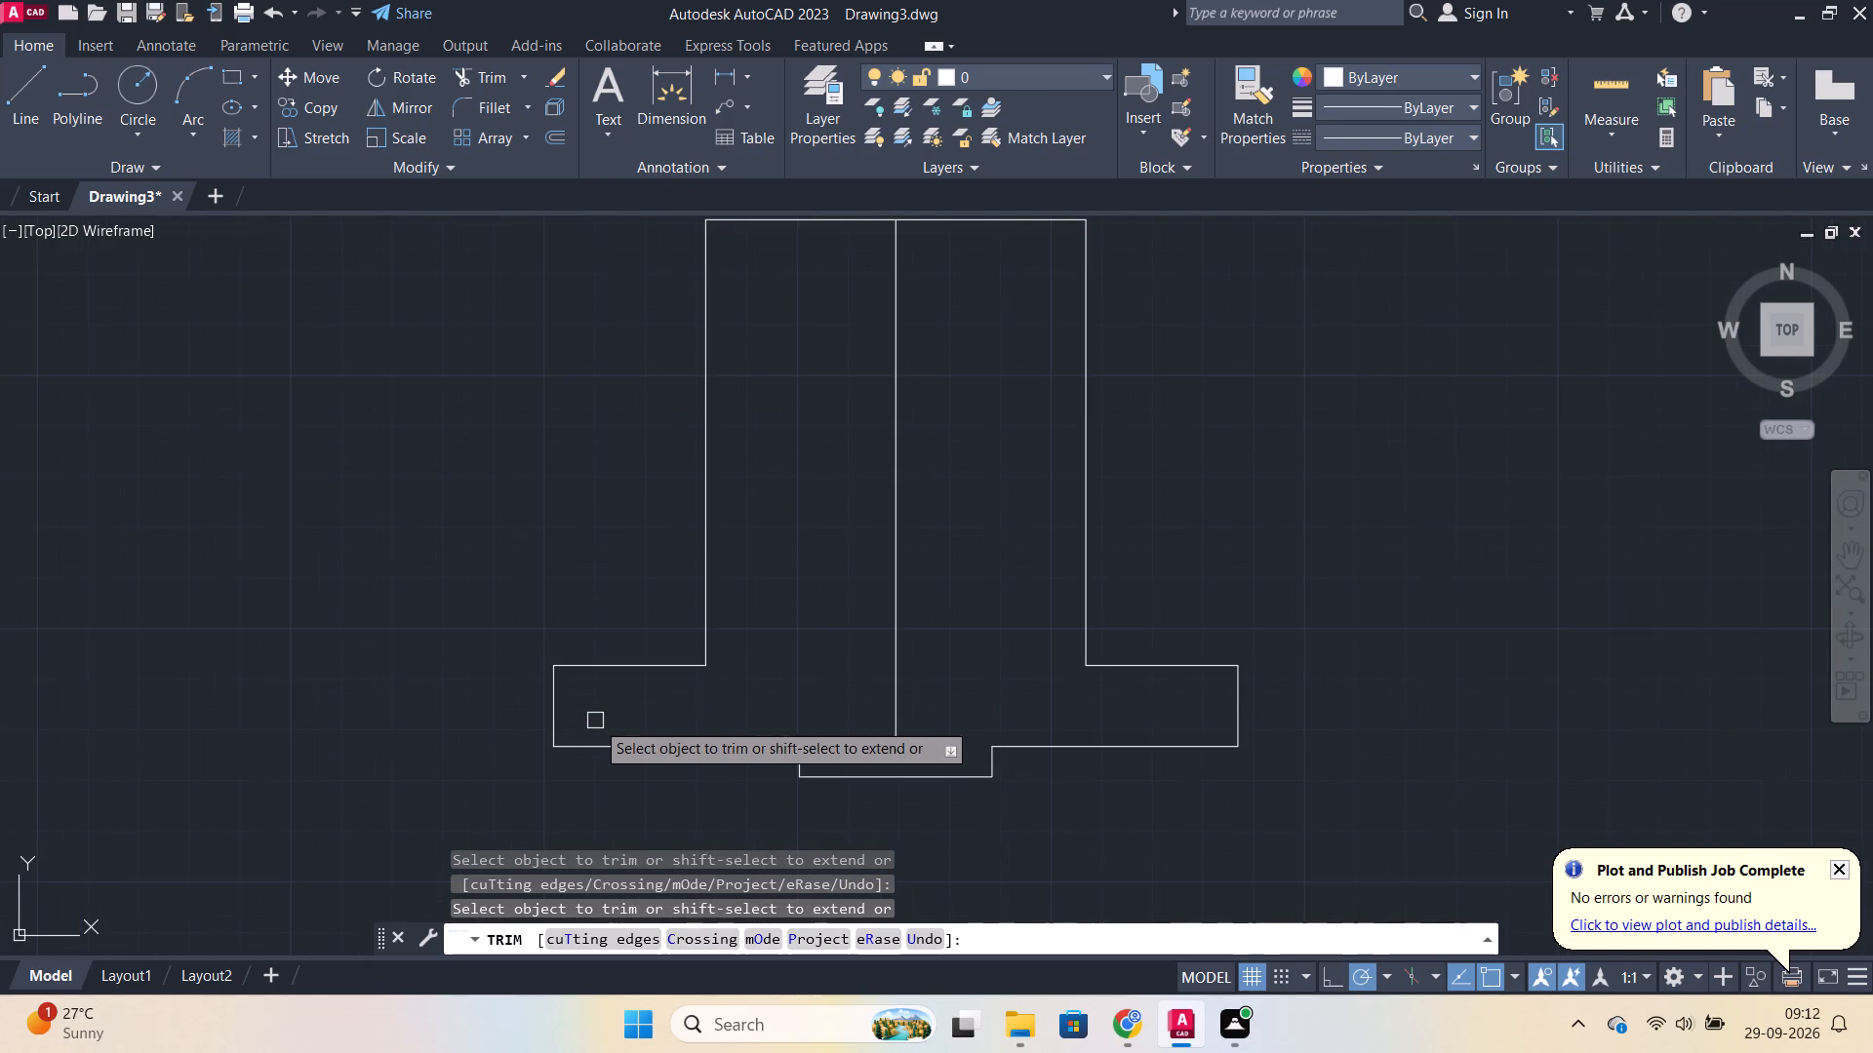
pyautogui.press('Escape')
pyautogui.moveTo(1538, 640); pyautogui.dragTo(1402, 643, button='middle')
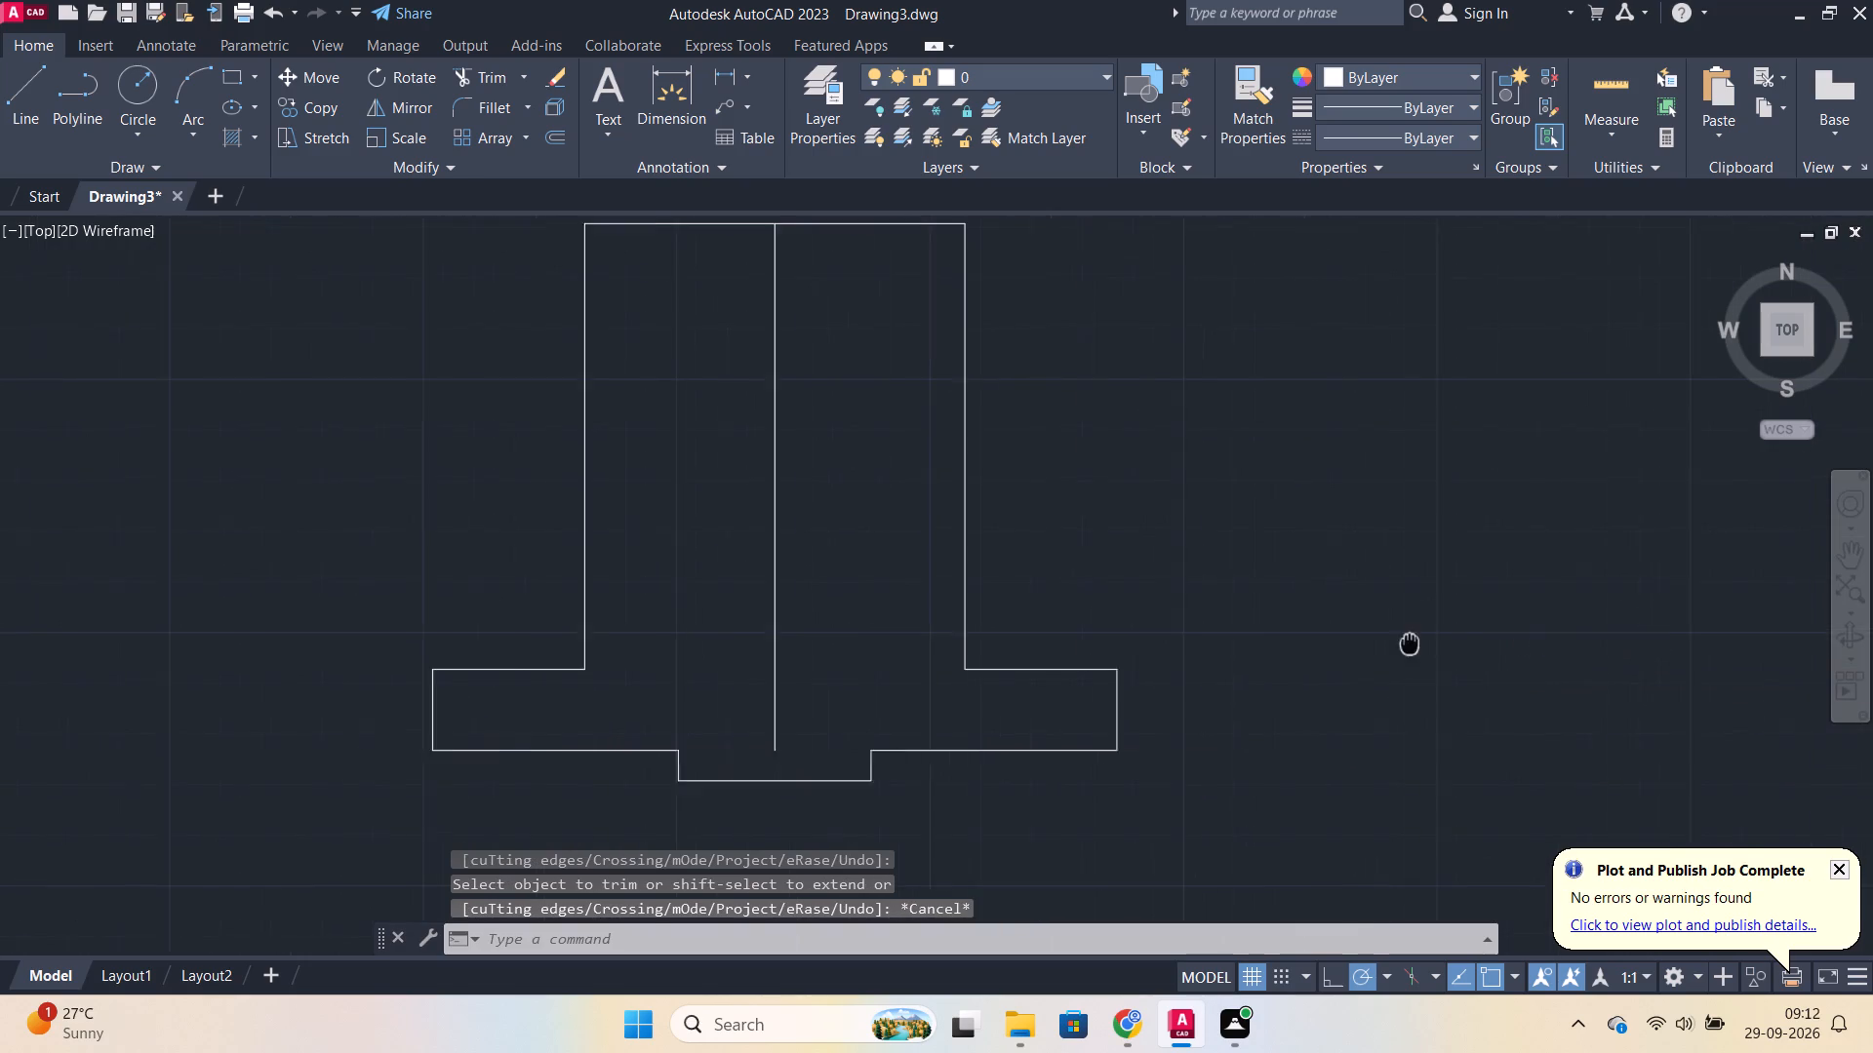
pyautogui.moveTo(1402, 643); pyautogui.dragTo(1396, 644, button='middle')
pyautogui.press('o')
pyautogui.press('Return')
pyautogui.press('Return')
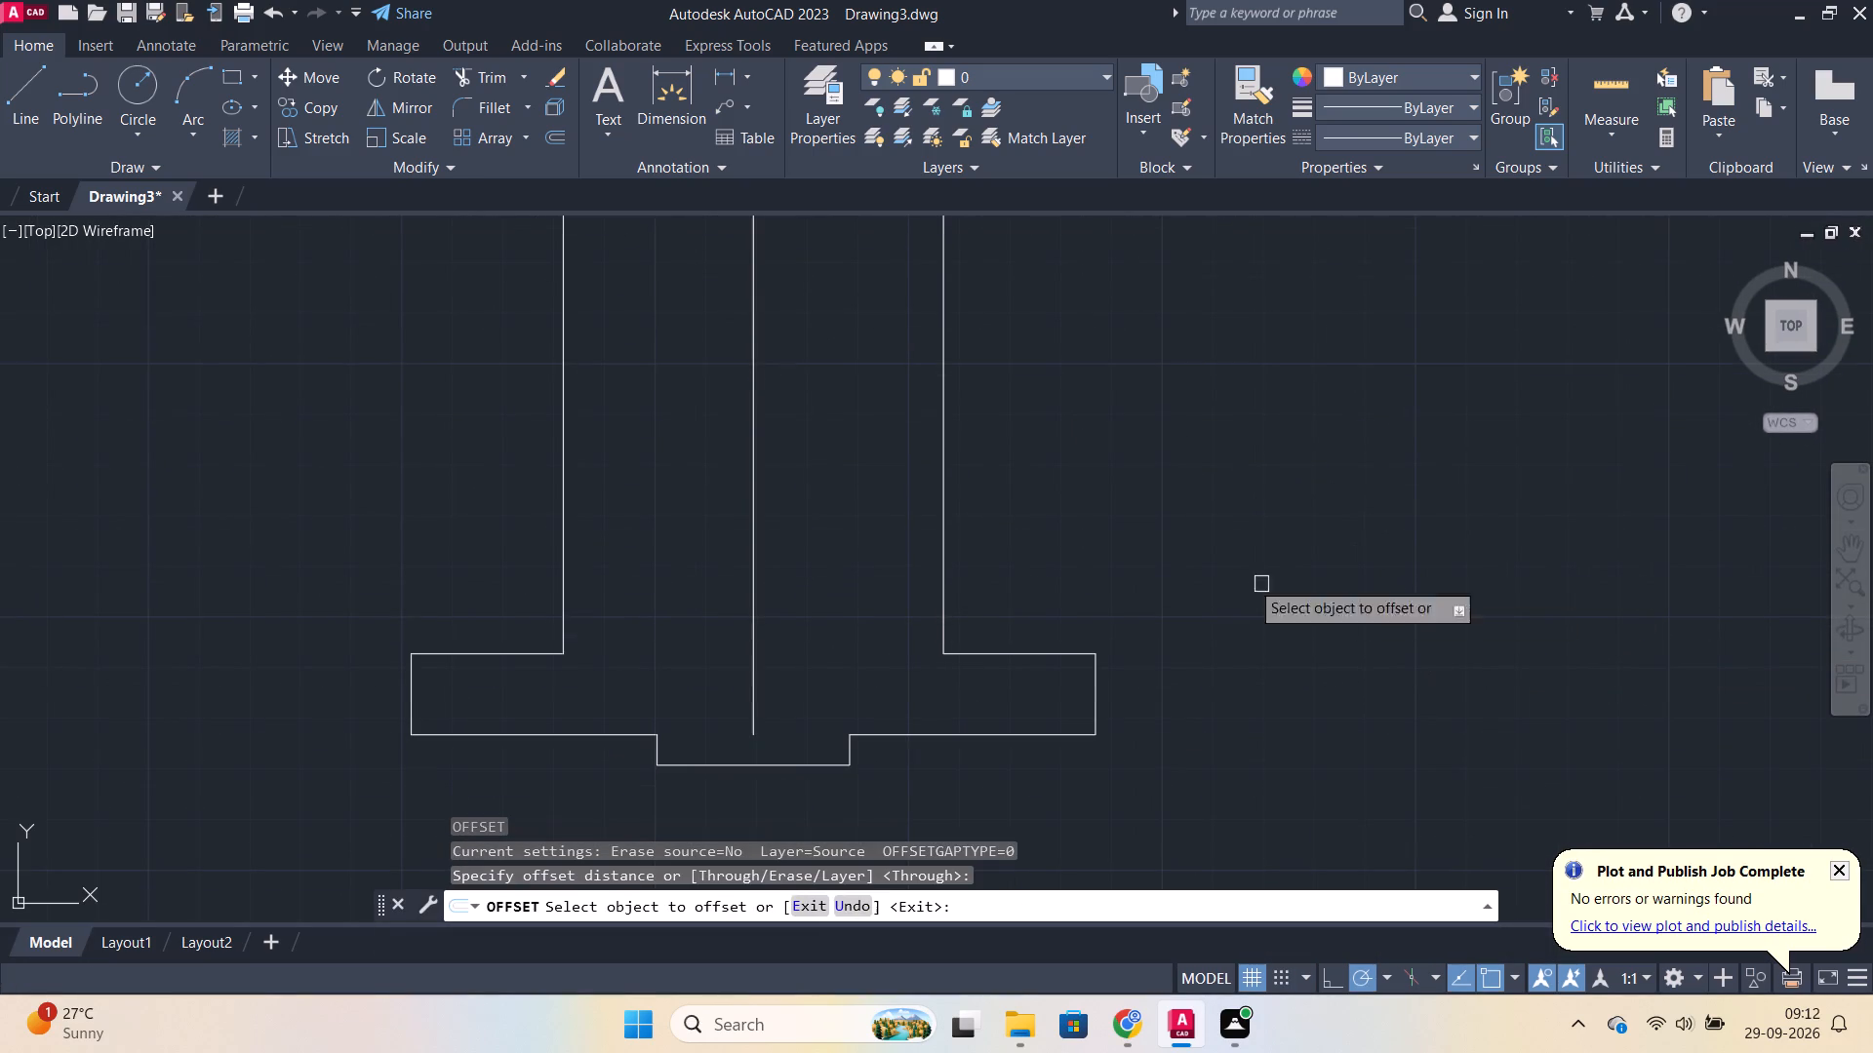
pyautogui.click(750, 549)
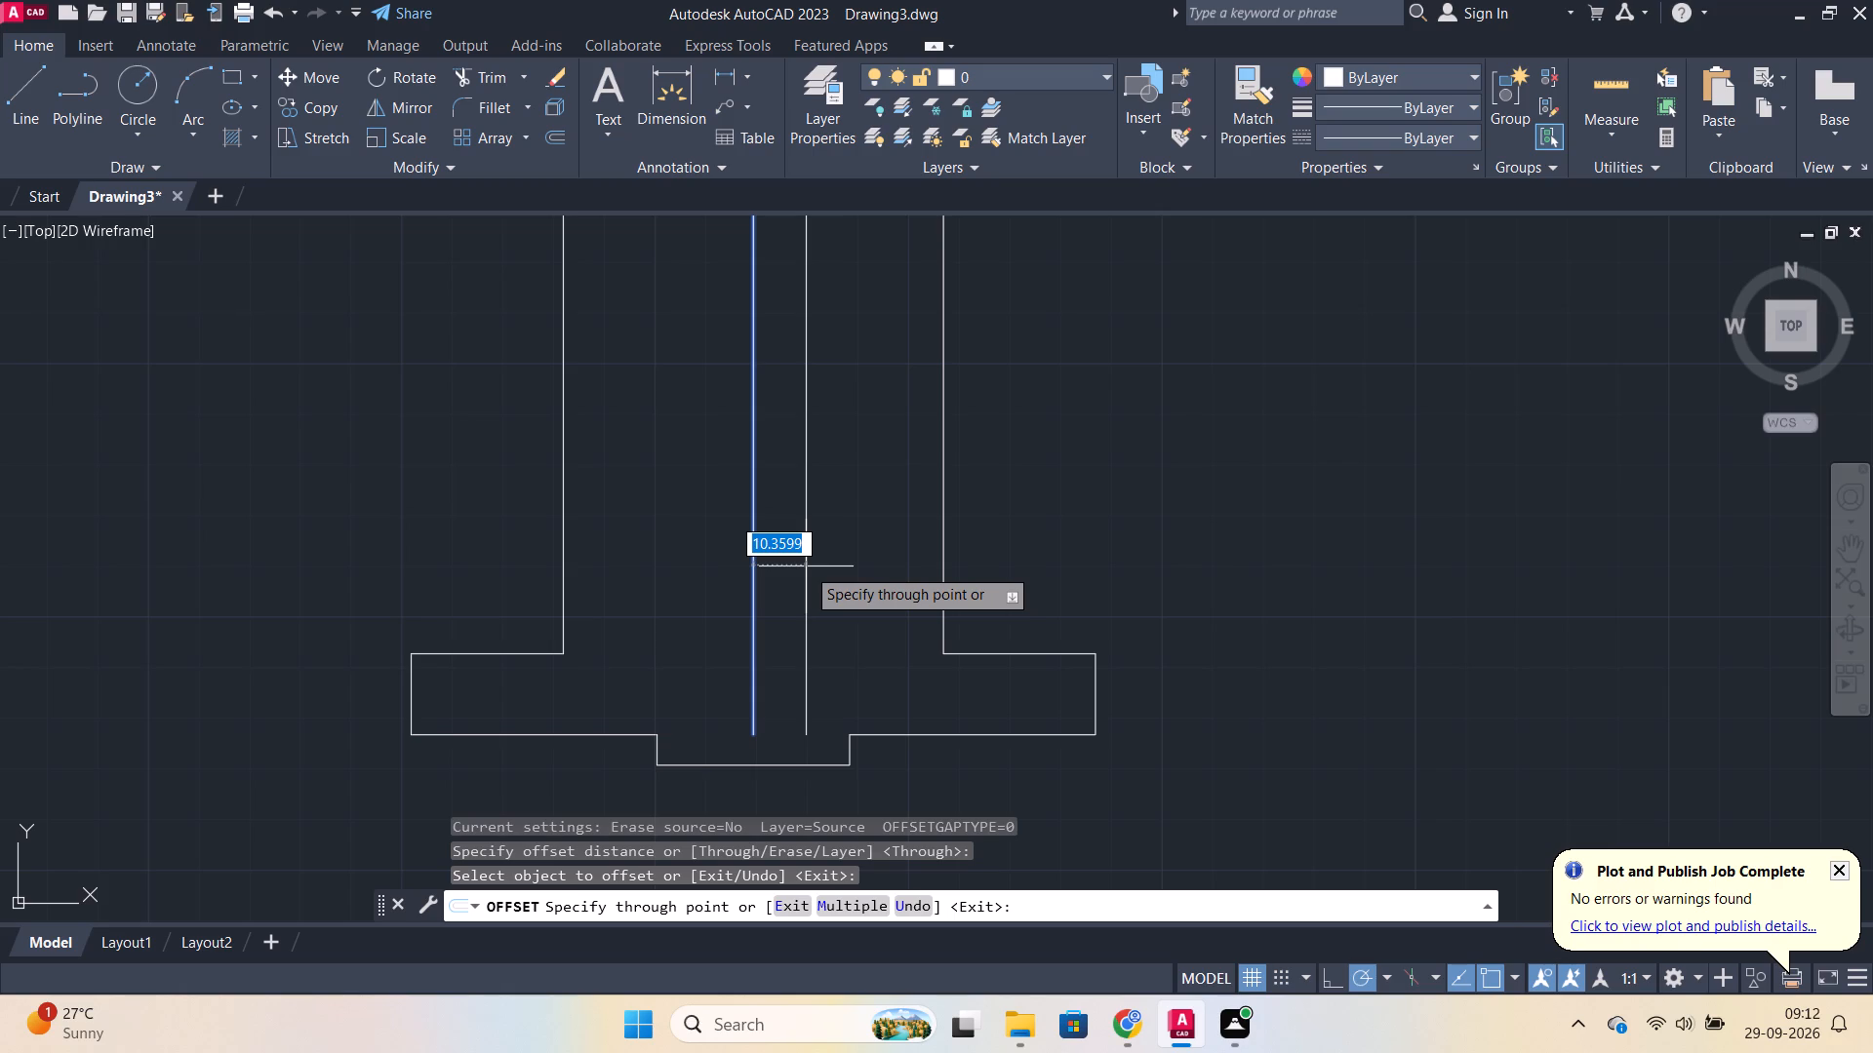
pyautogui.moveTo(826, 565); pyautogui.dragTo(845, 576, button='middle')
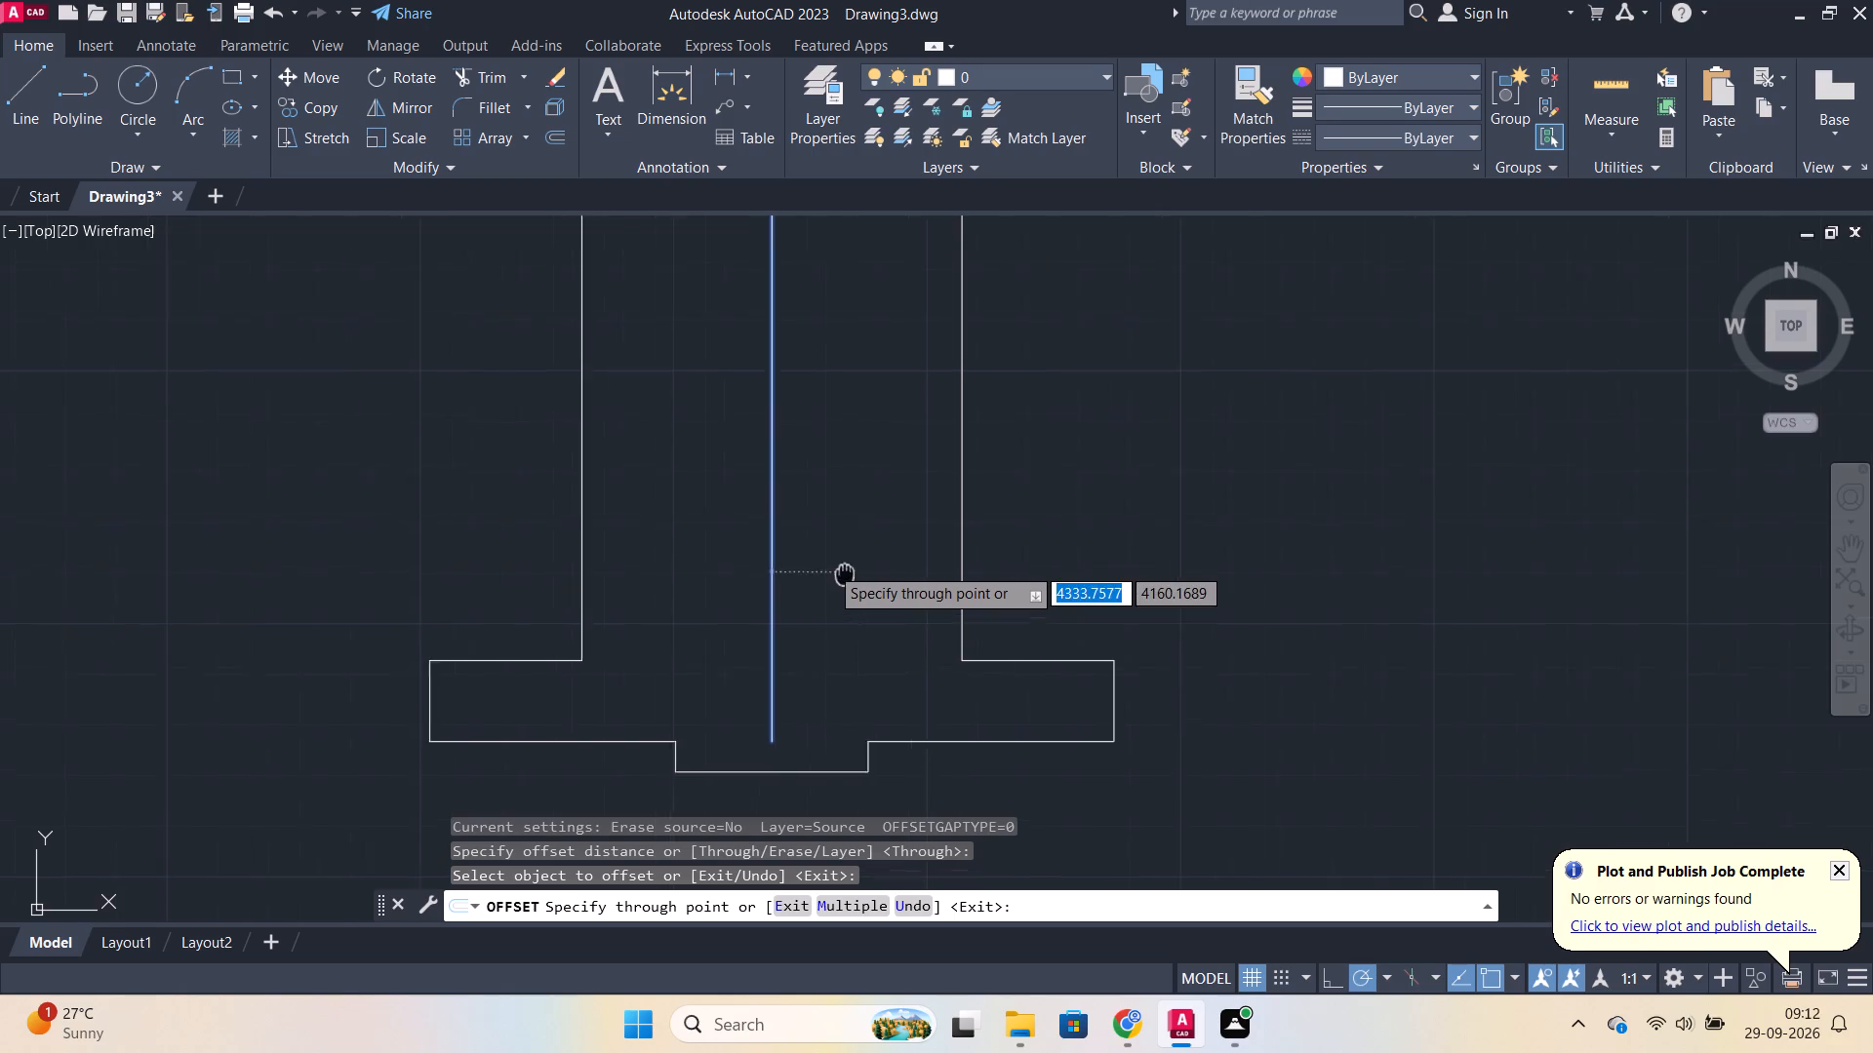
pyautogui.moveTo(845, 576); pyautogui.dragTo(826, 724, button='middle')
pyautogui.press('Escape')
# Offset the body's top edge downward by 53.
pyautogui.press('o')
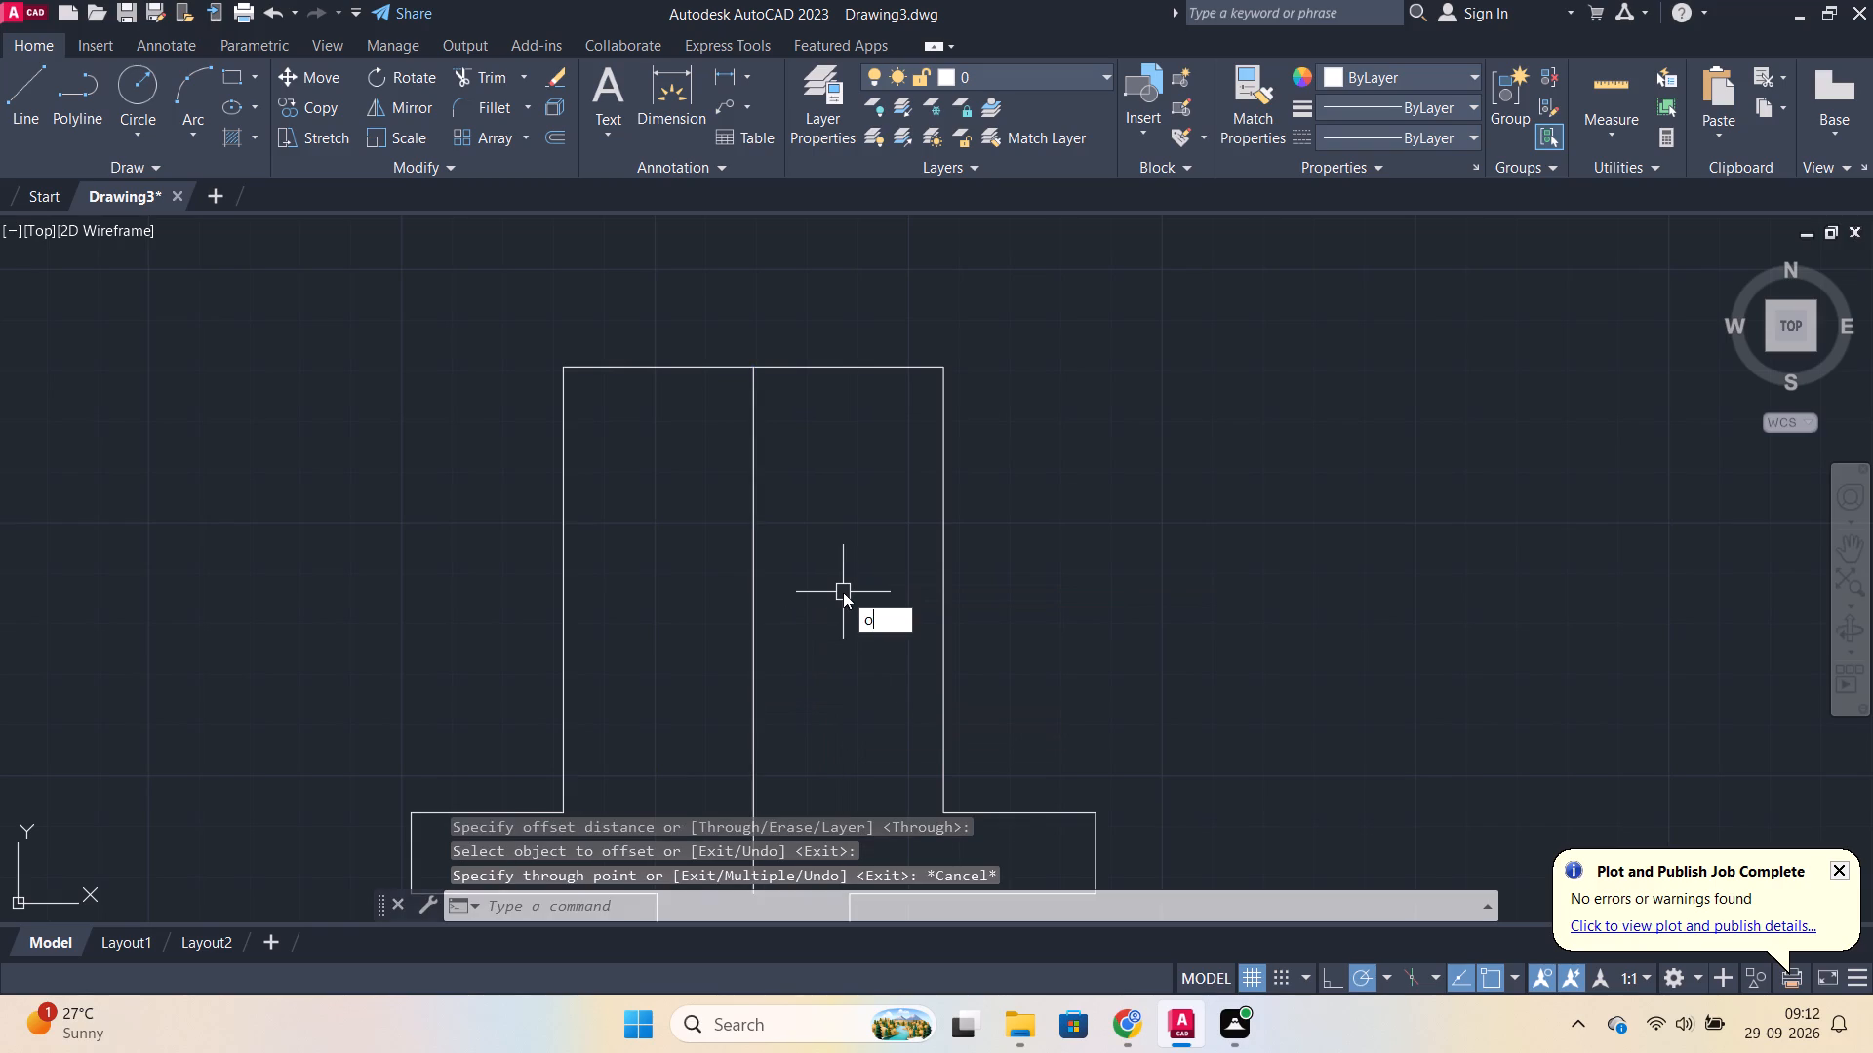
pyautogui.press('Return')
pyautogui.press('Return')
pyautogui.click(805, 364)
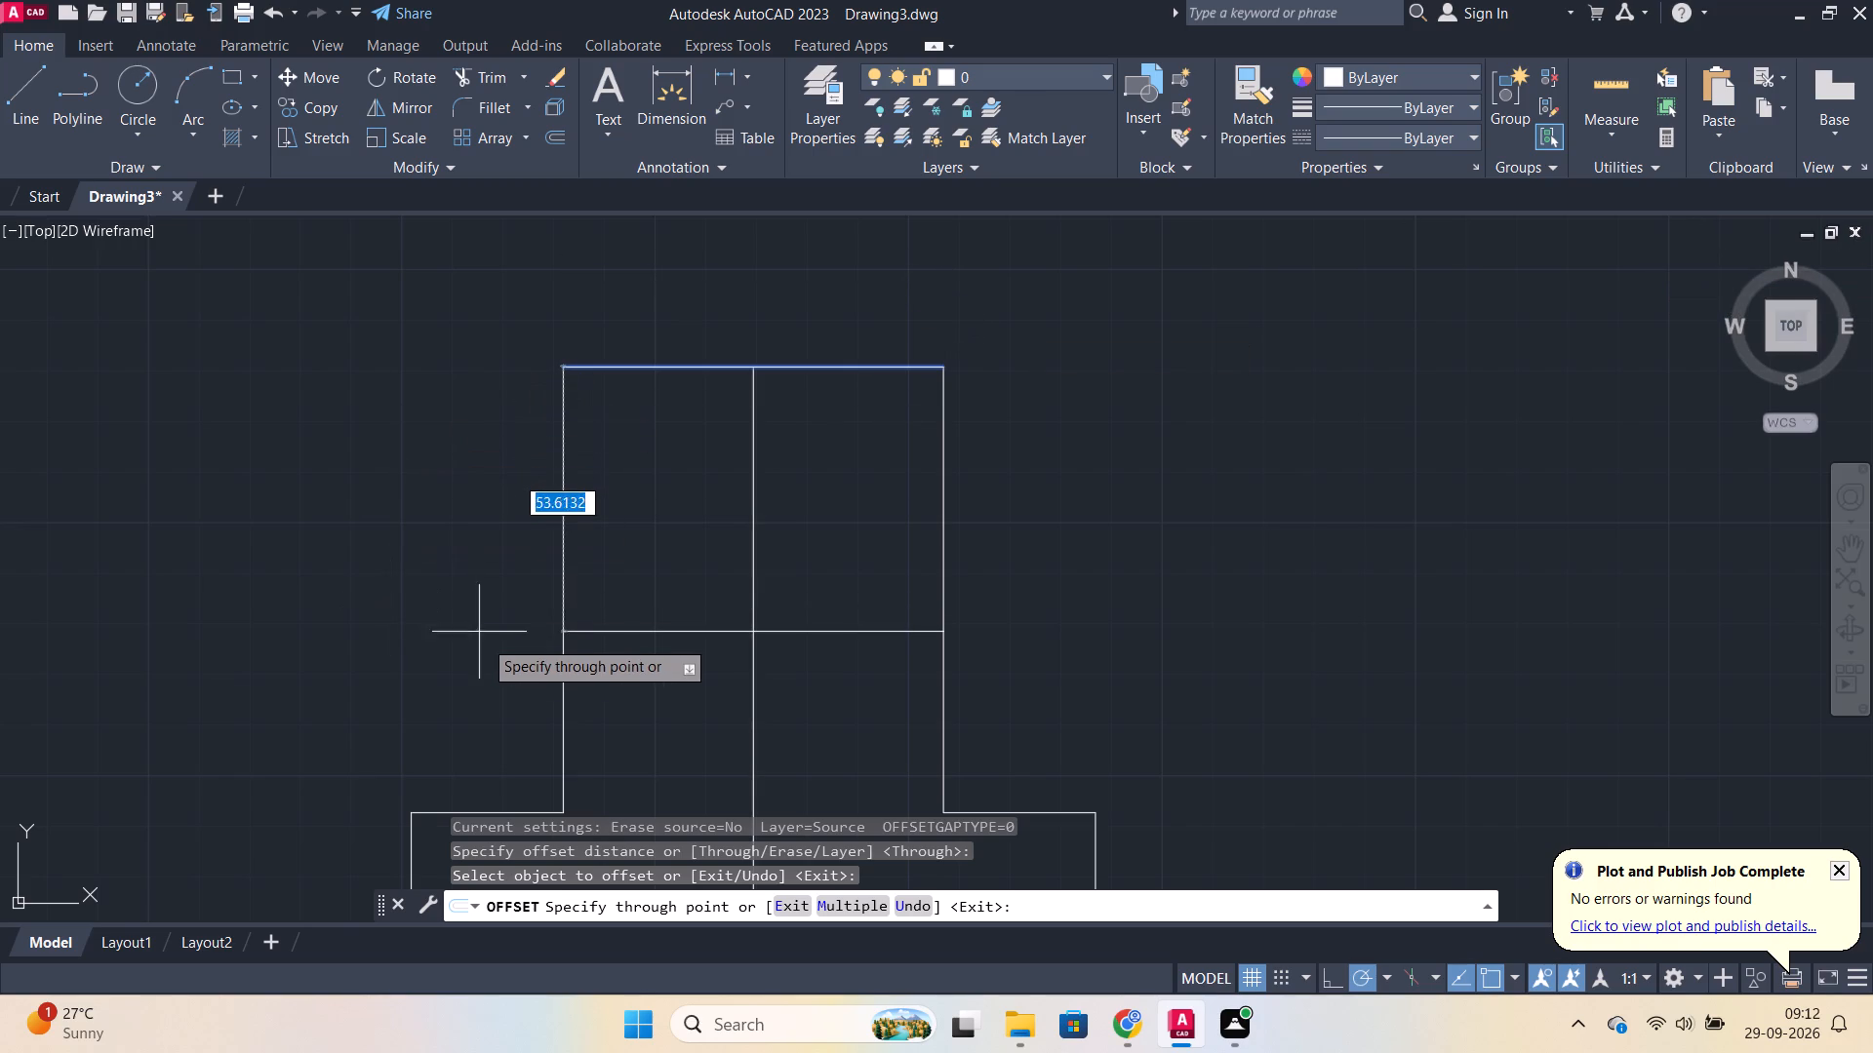
pyautogui.write('53')
pyautogui.press('Return')
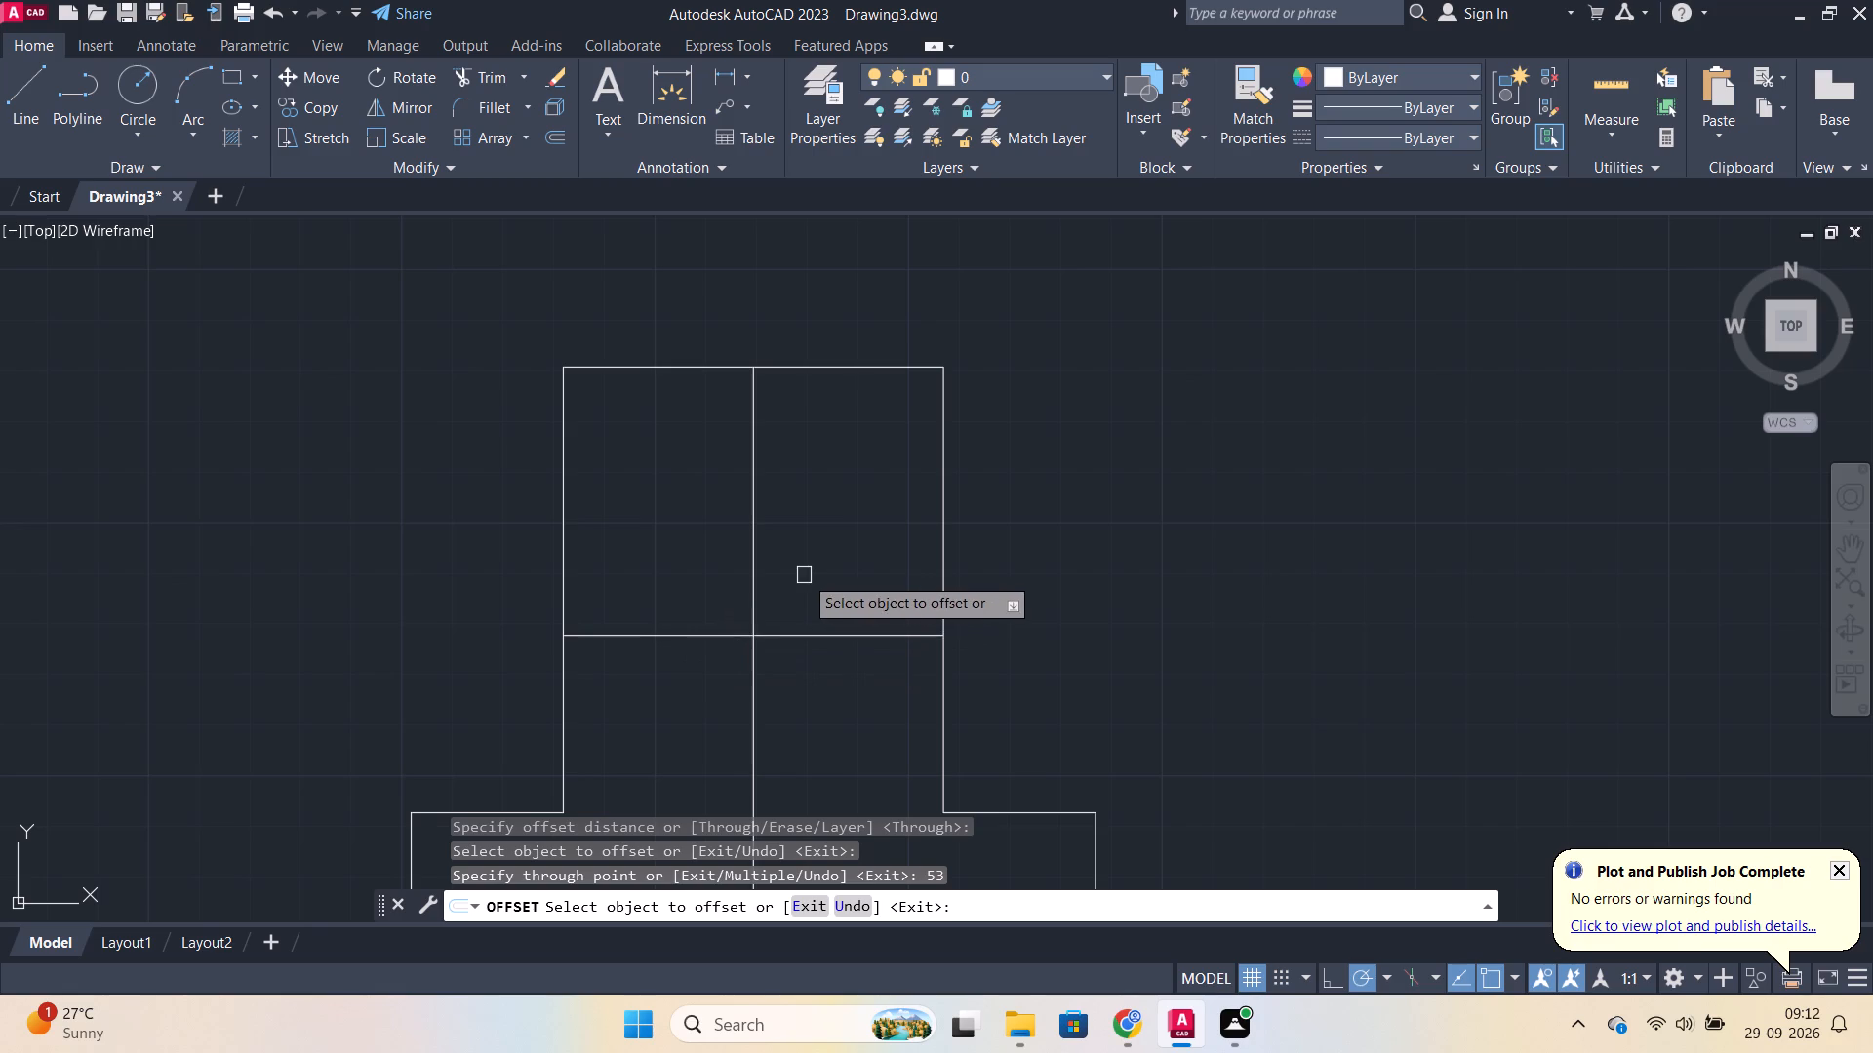
# Offset the horizontal line 53 below the top edge by 6 both above and below it.
pyautogui.click(817, 638)
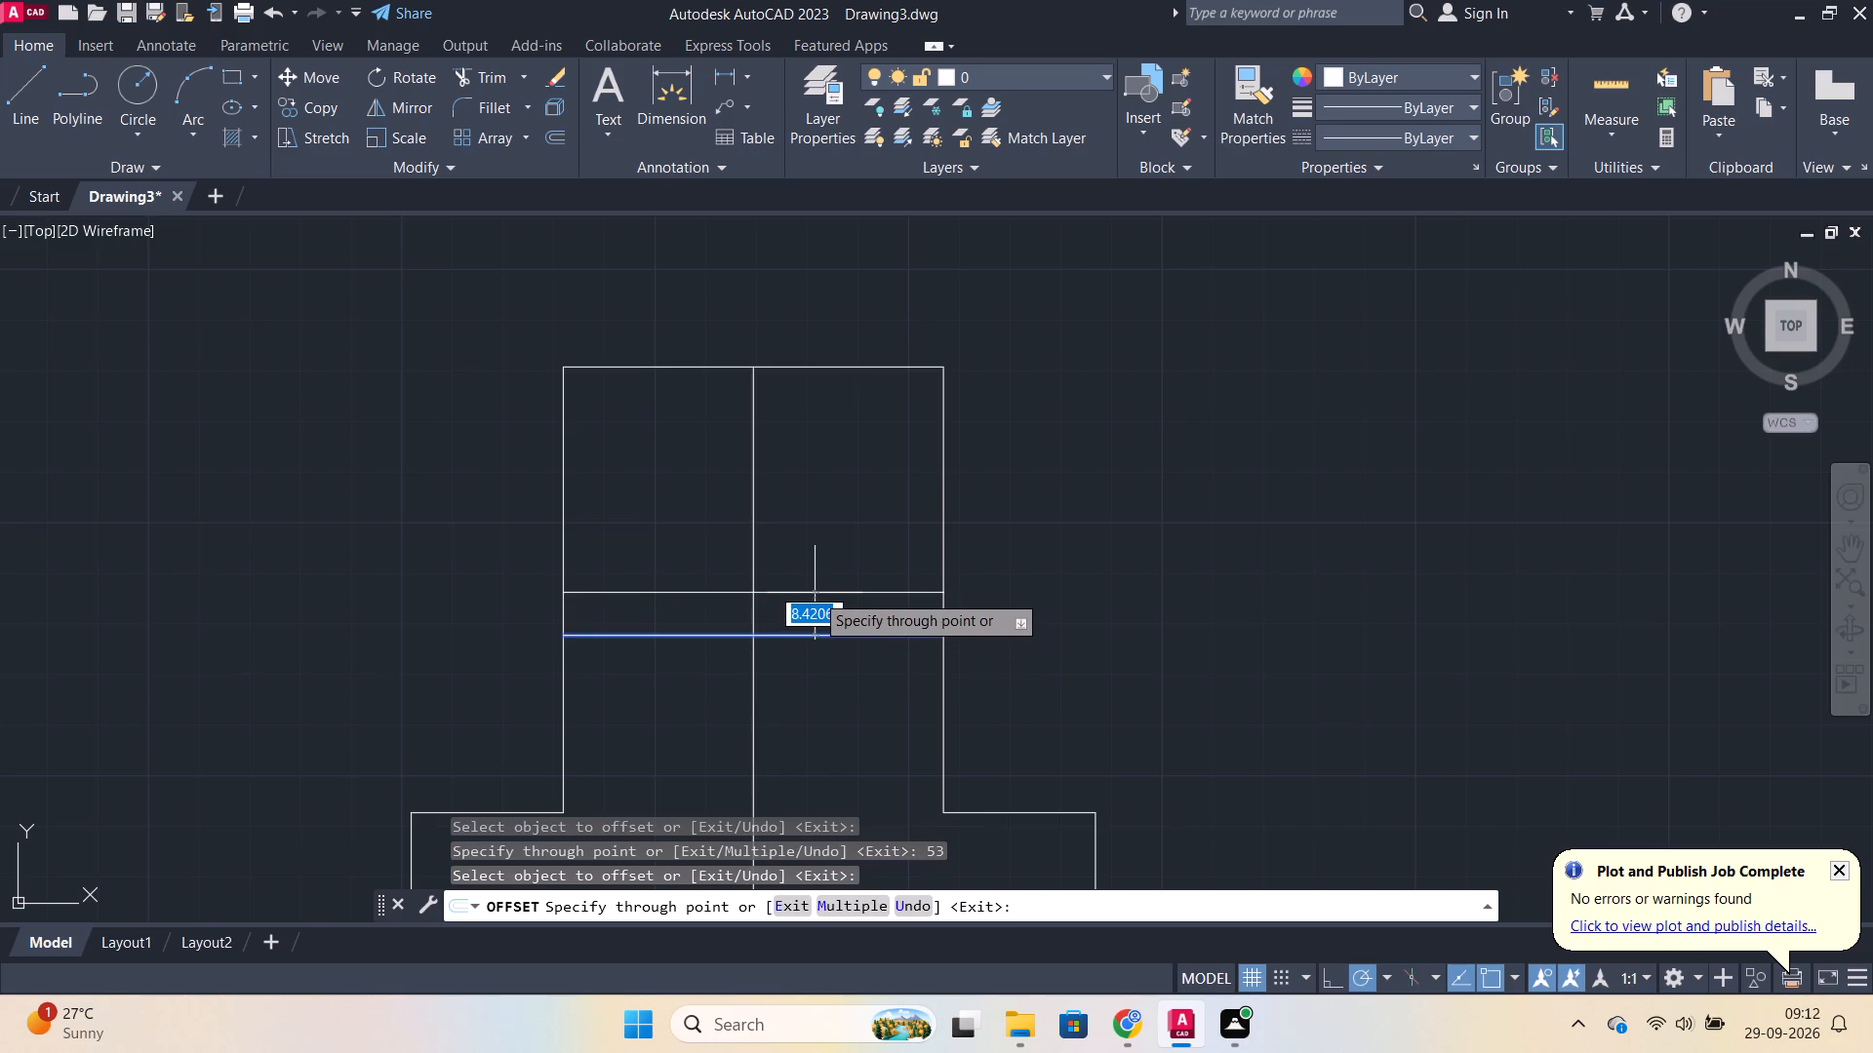
pyautogui.press('6')
pyautogui.press('Return')
pyautogui.click(826, 635)
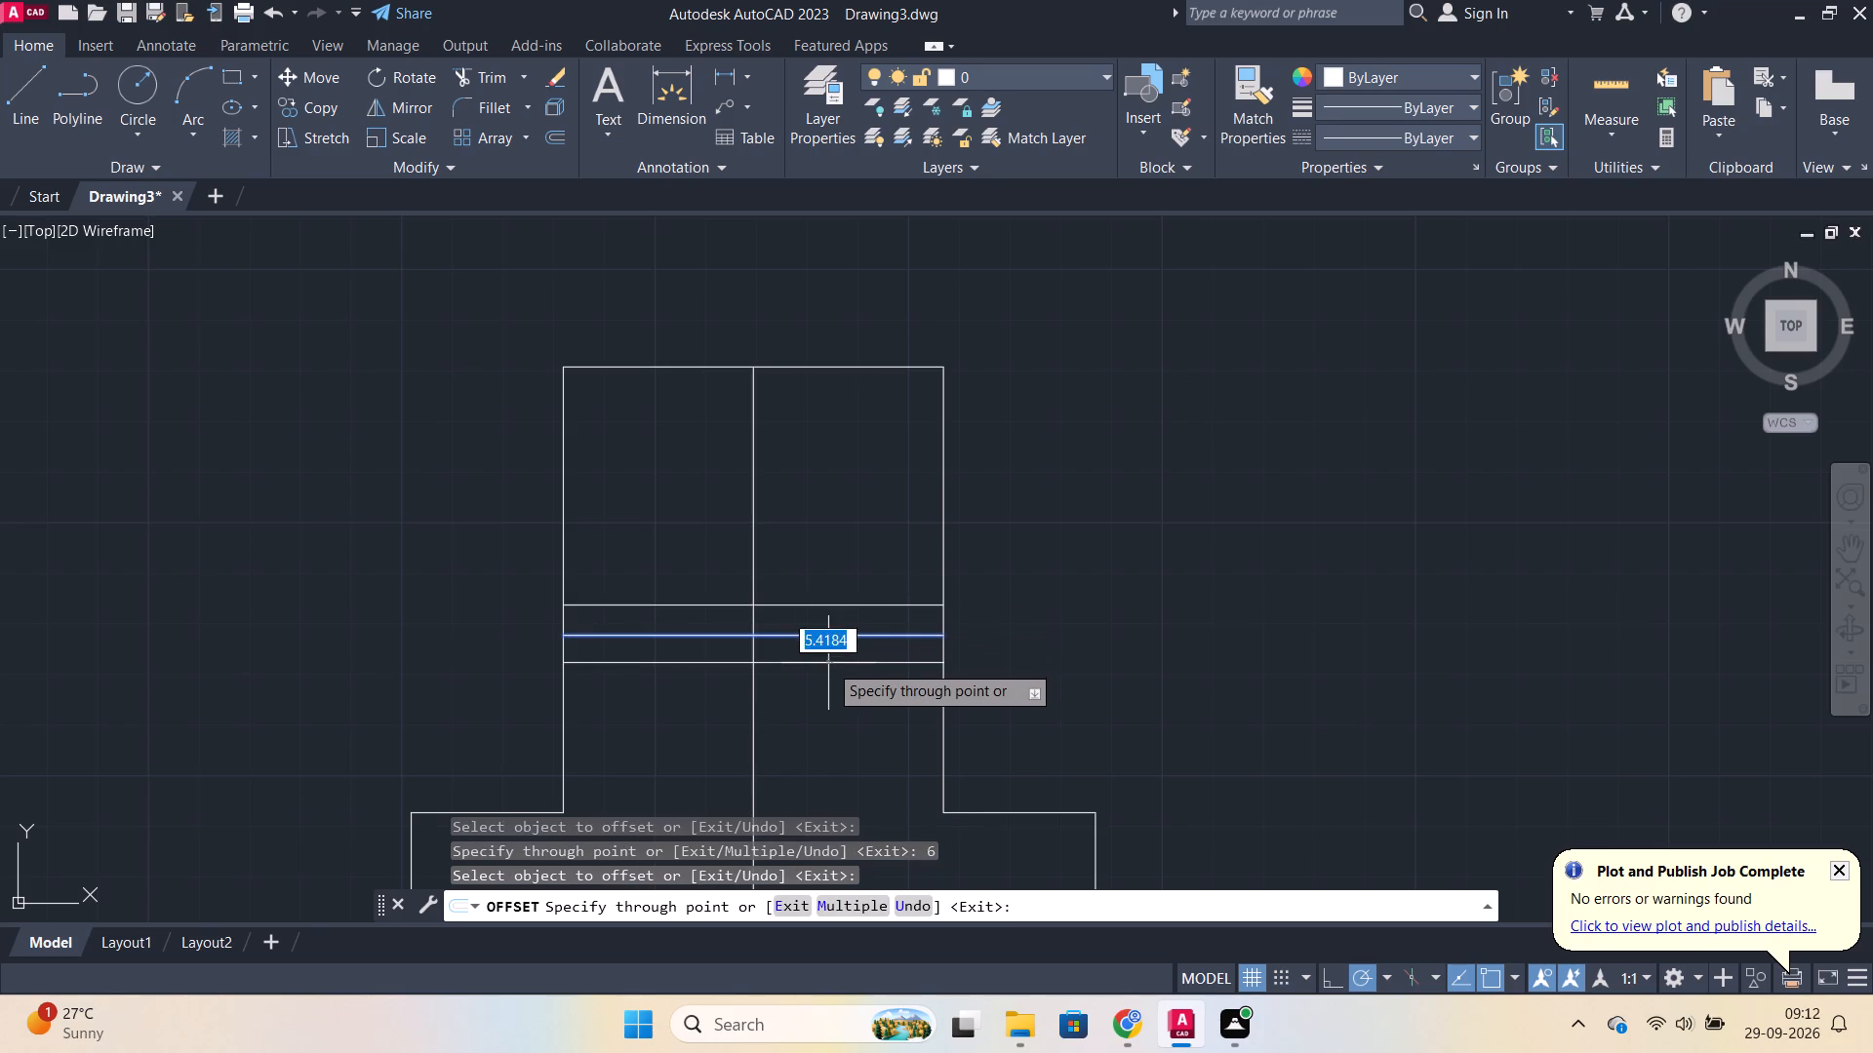
pyautogui.press('6')
pyautogui.press('Return')
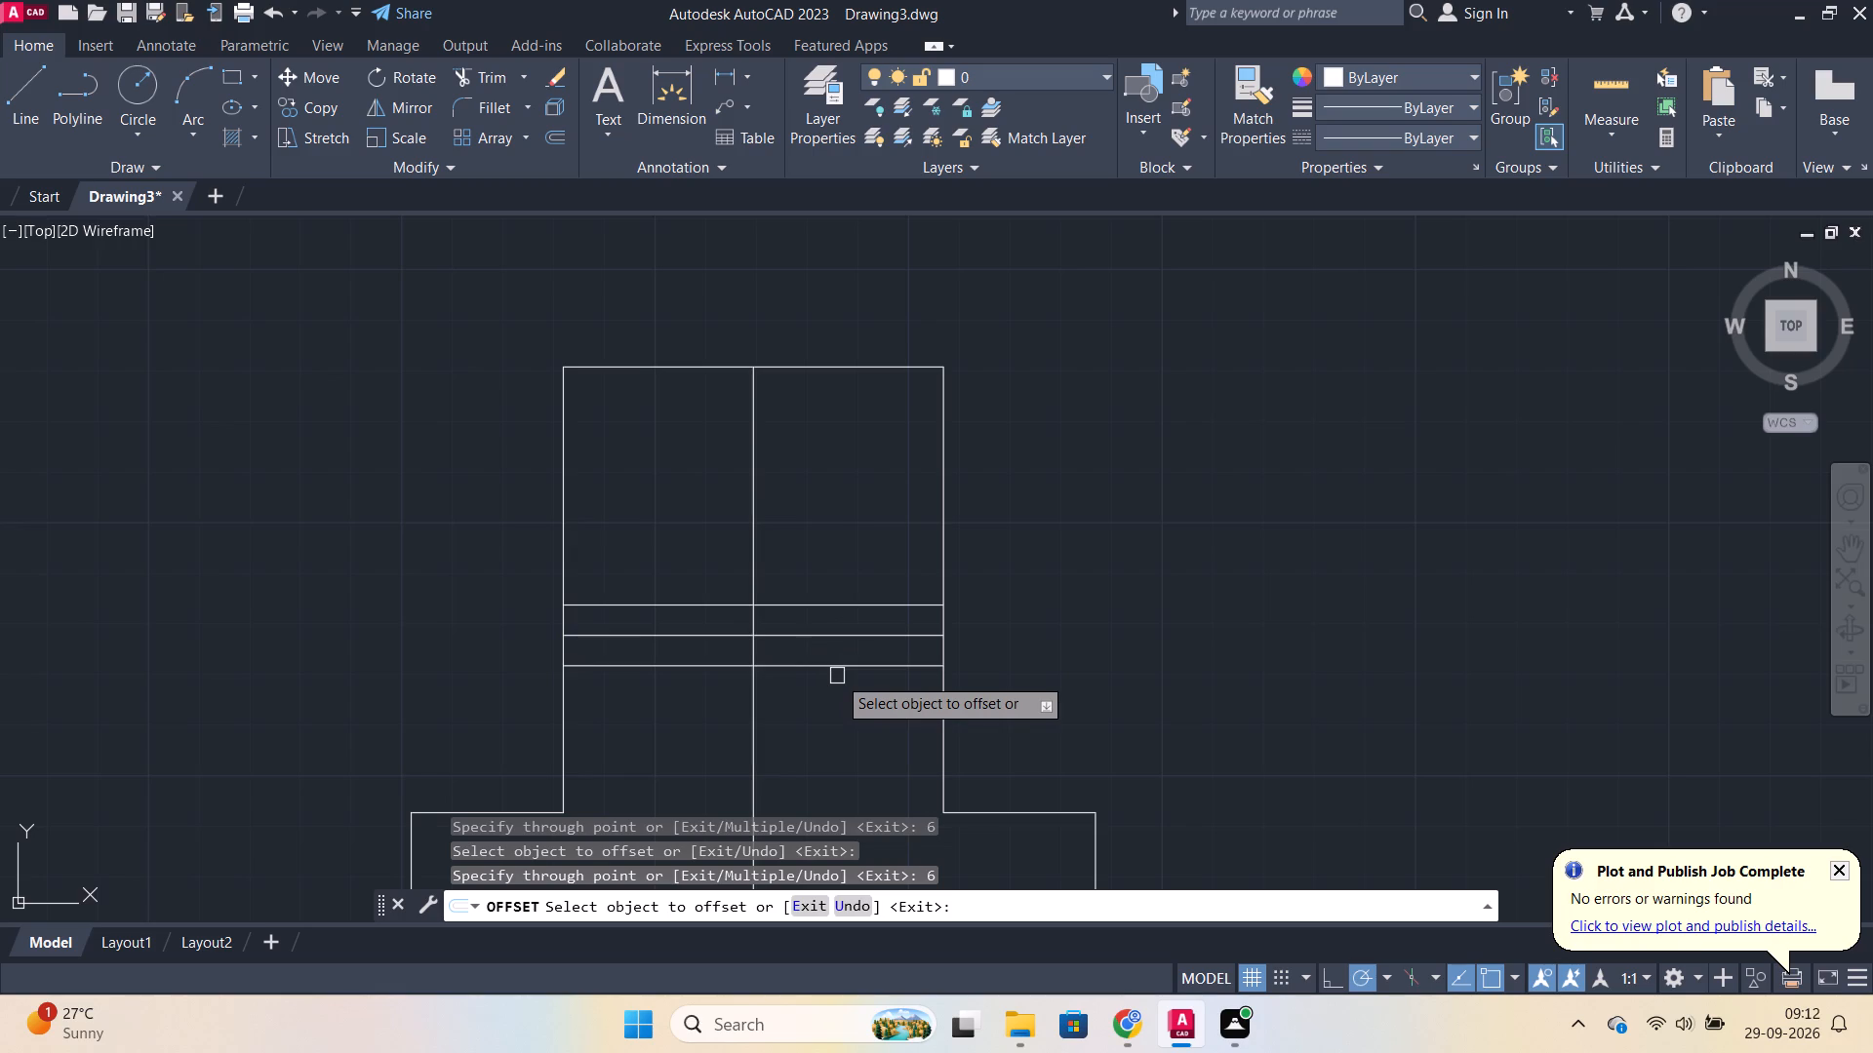
# Offset the vertical centre line by 28 to both its right and left sides.
pyautogui.scroll(-1, 996, 690)
pyautogui.moveTo(997, 690); pyautogui.dragTo(1024, 604, button='middle')
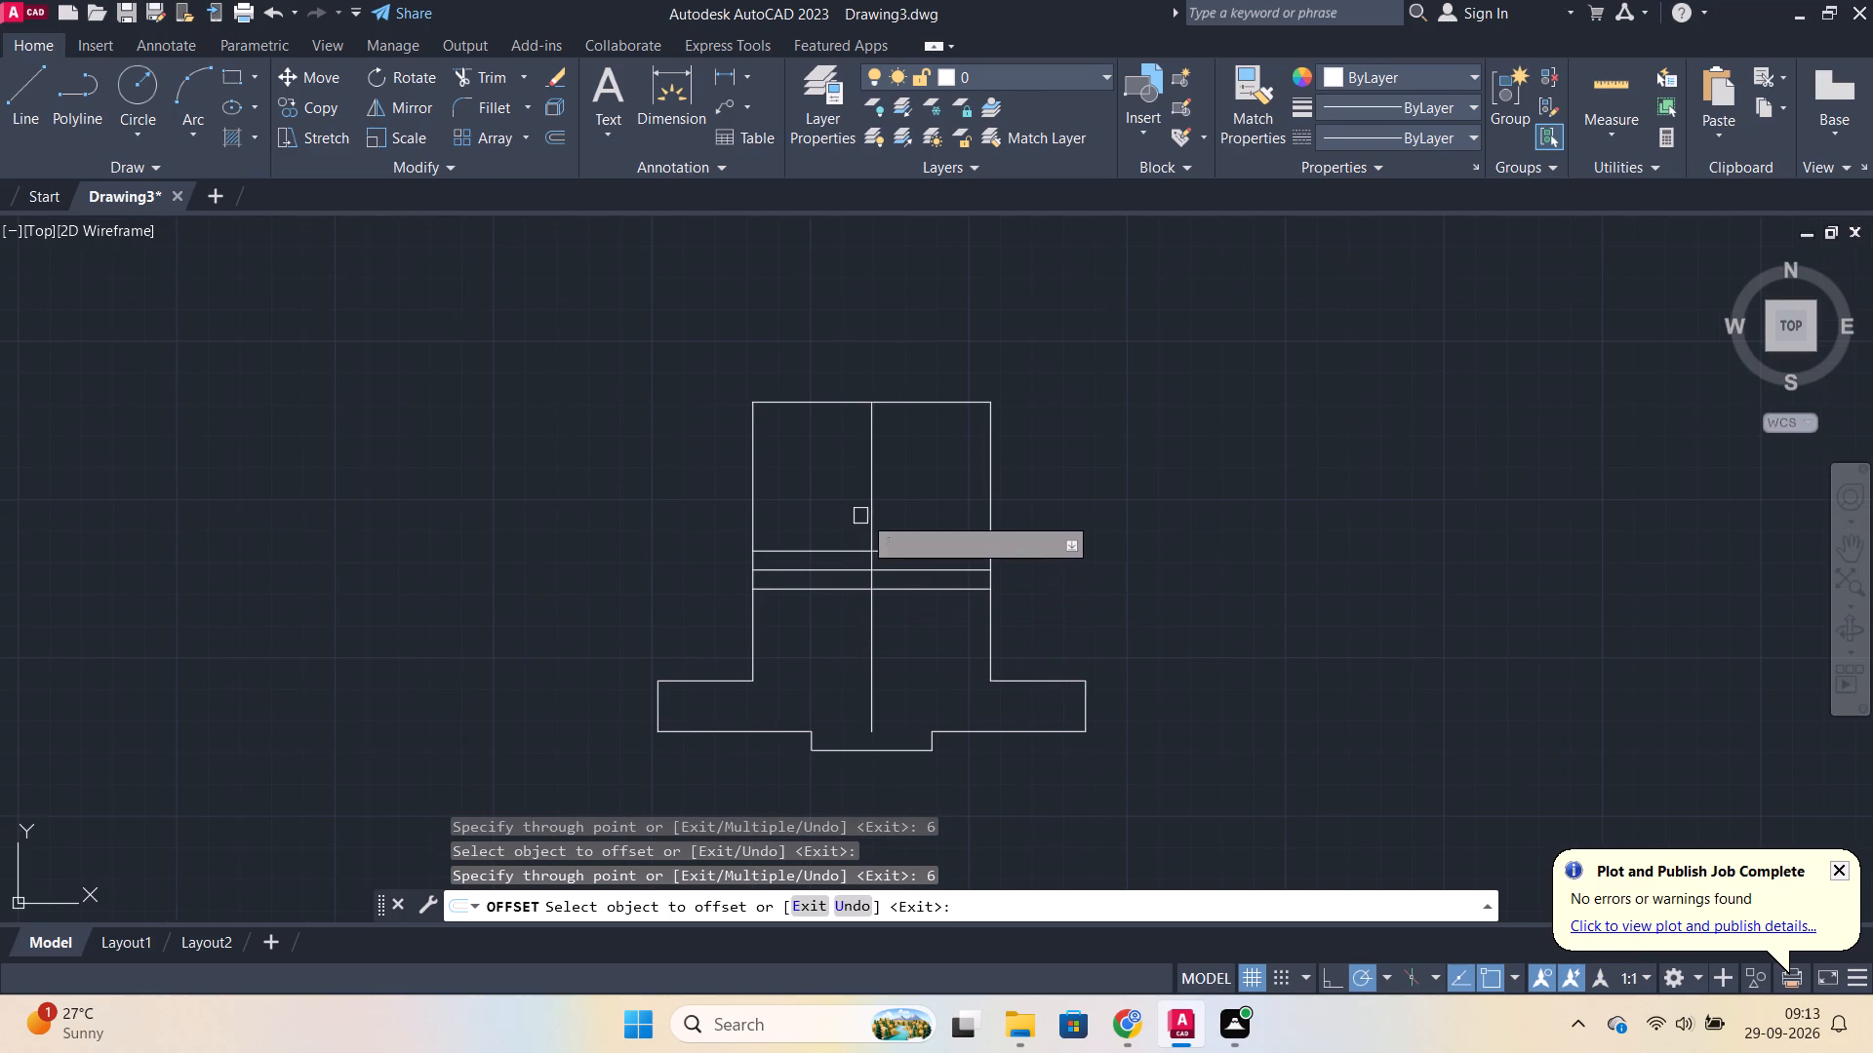
pyautogui.click(868, 487)
pyautogui.write('28')
pyautogui.press('Return')
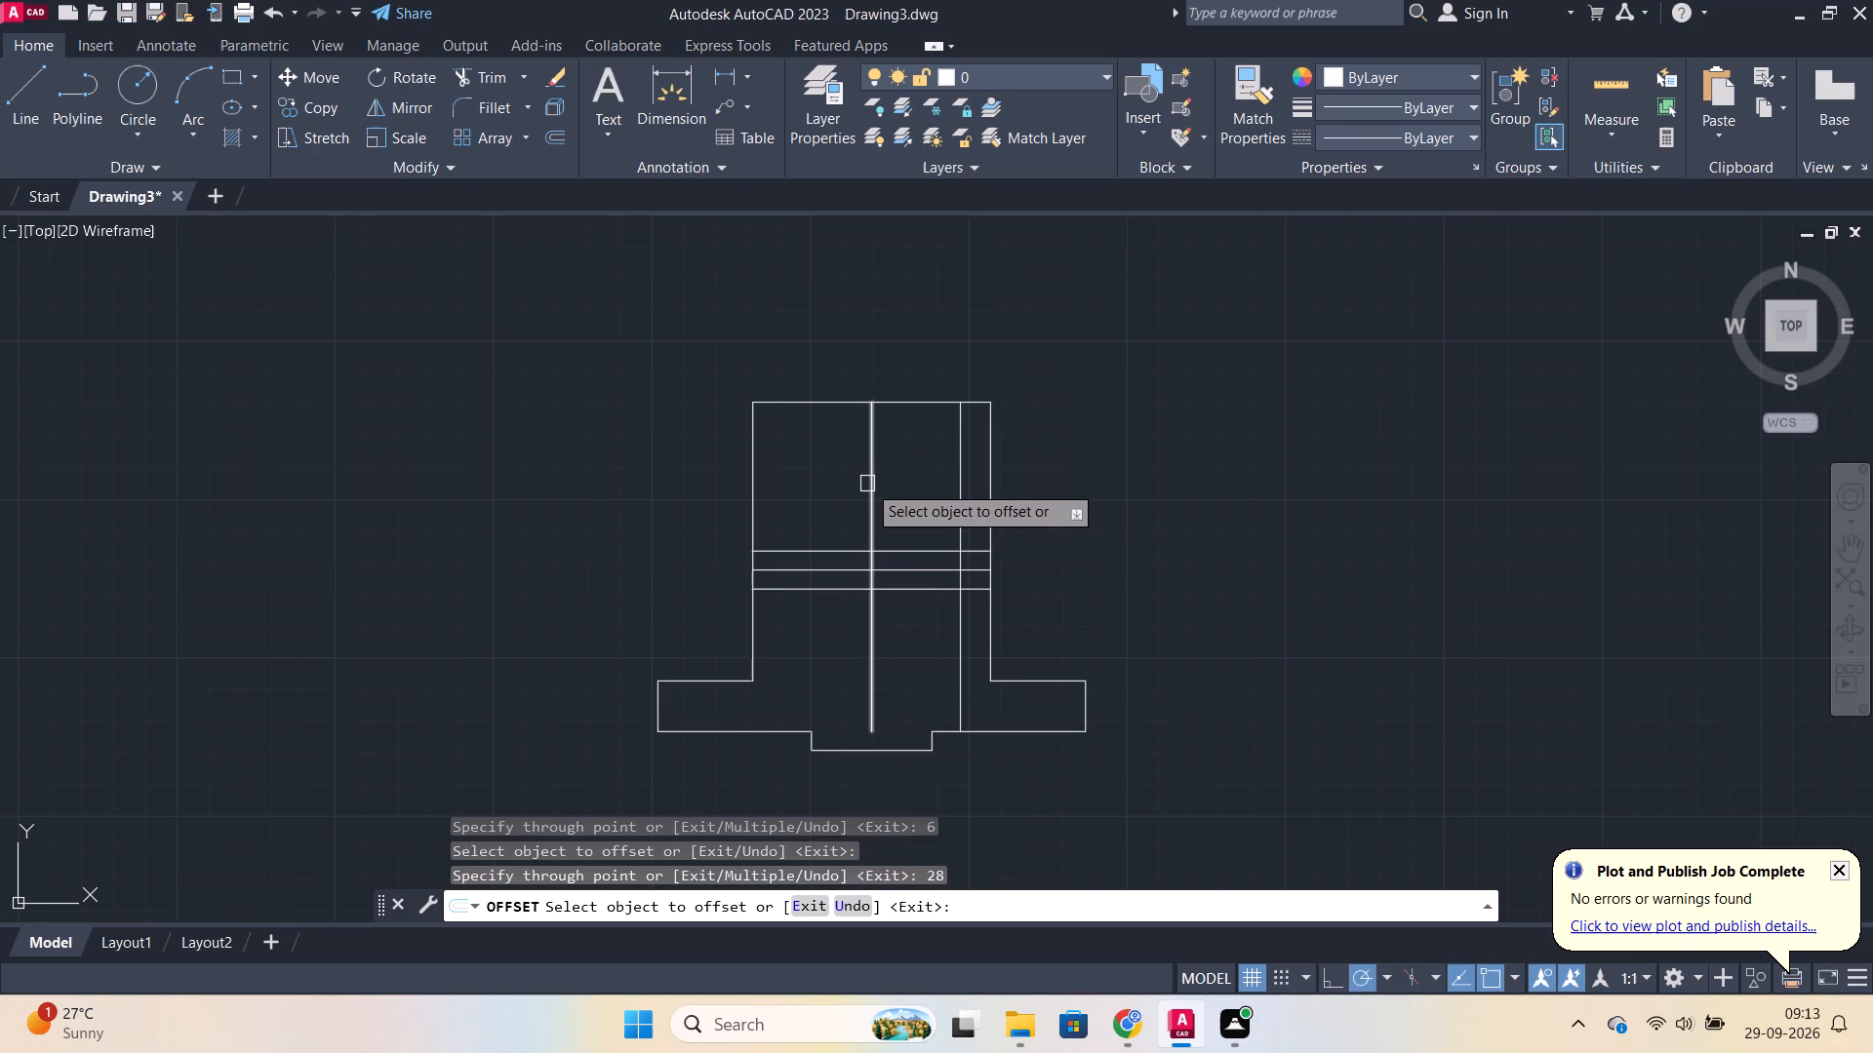
pyautogui.click(867, 482)
pyautogui.press('2')
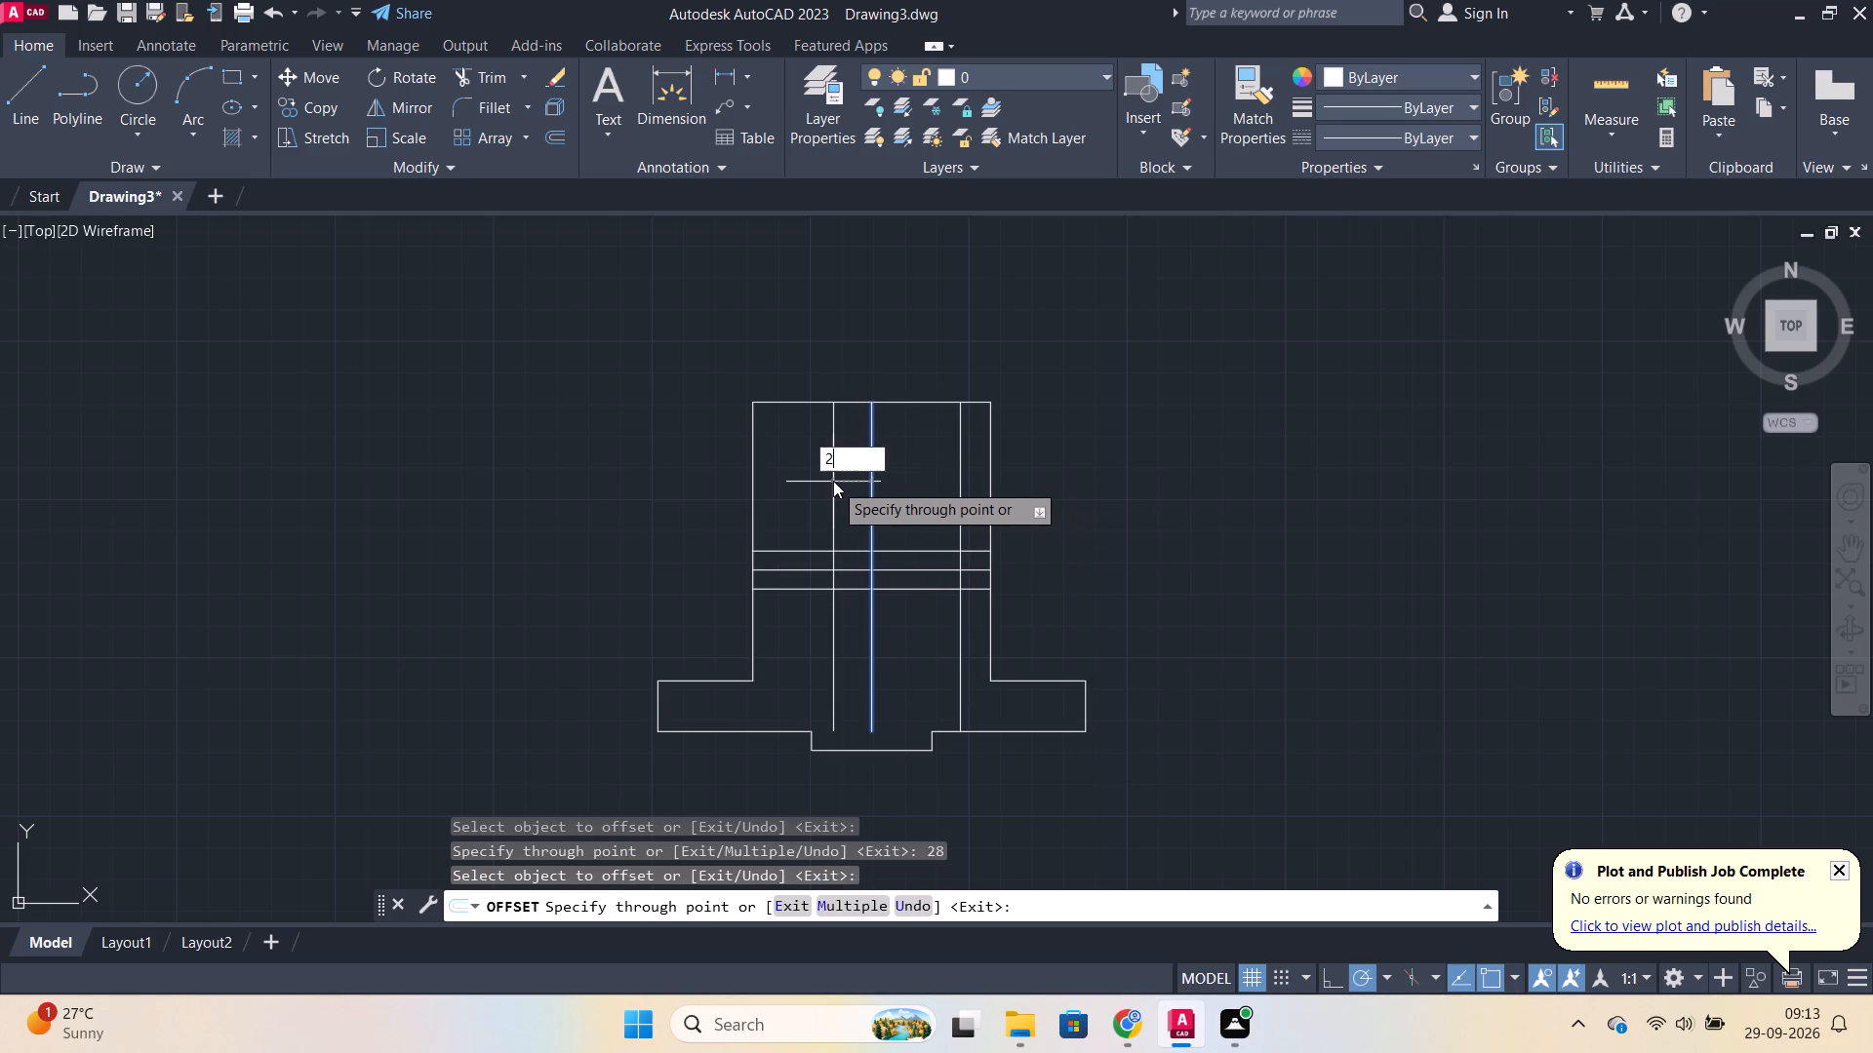
pyautogui.press('8')
pyautogui.press('Return')
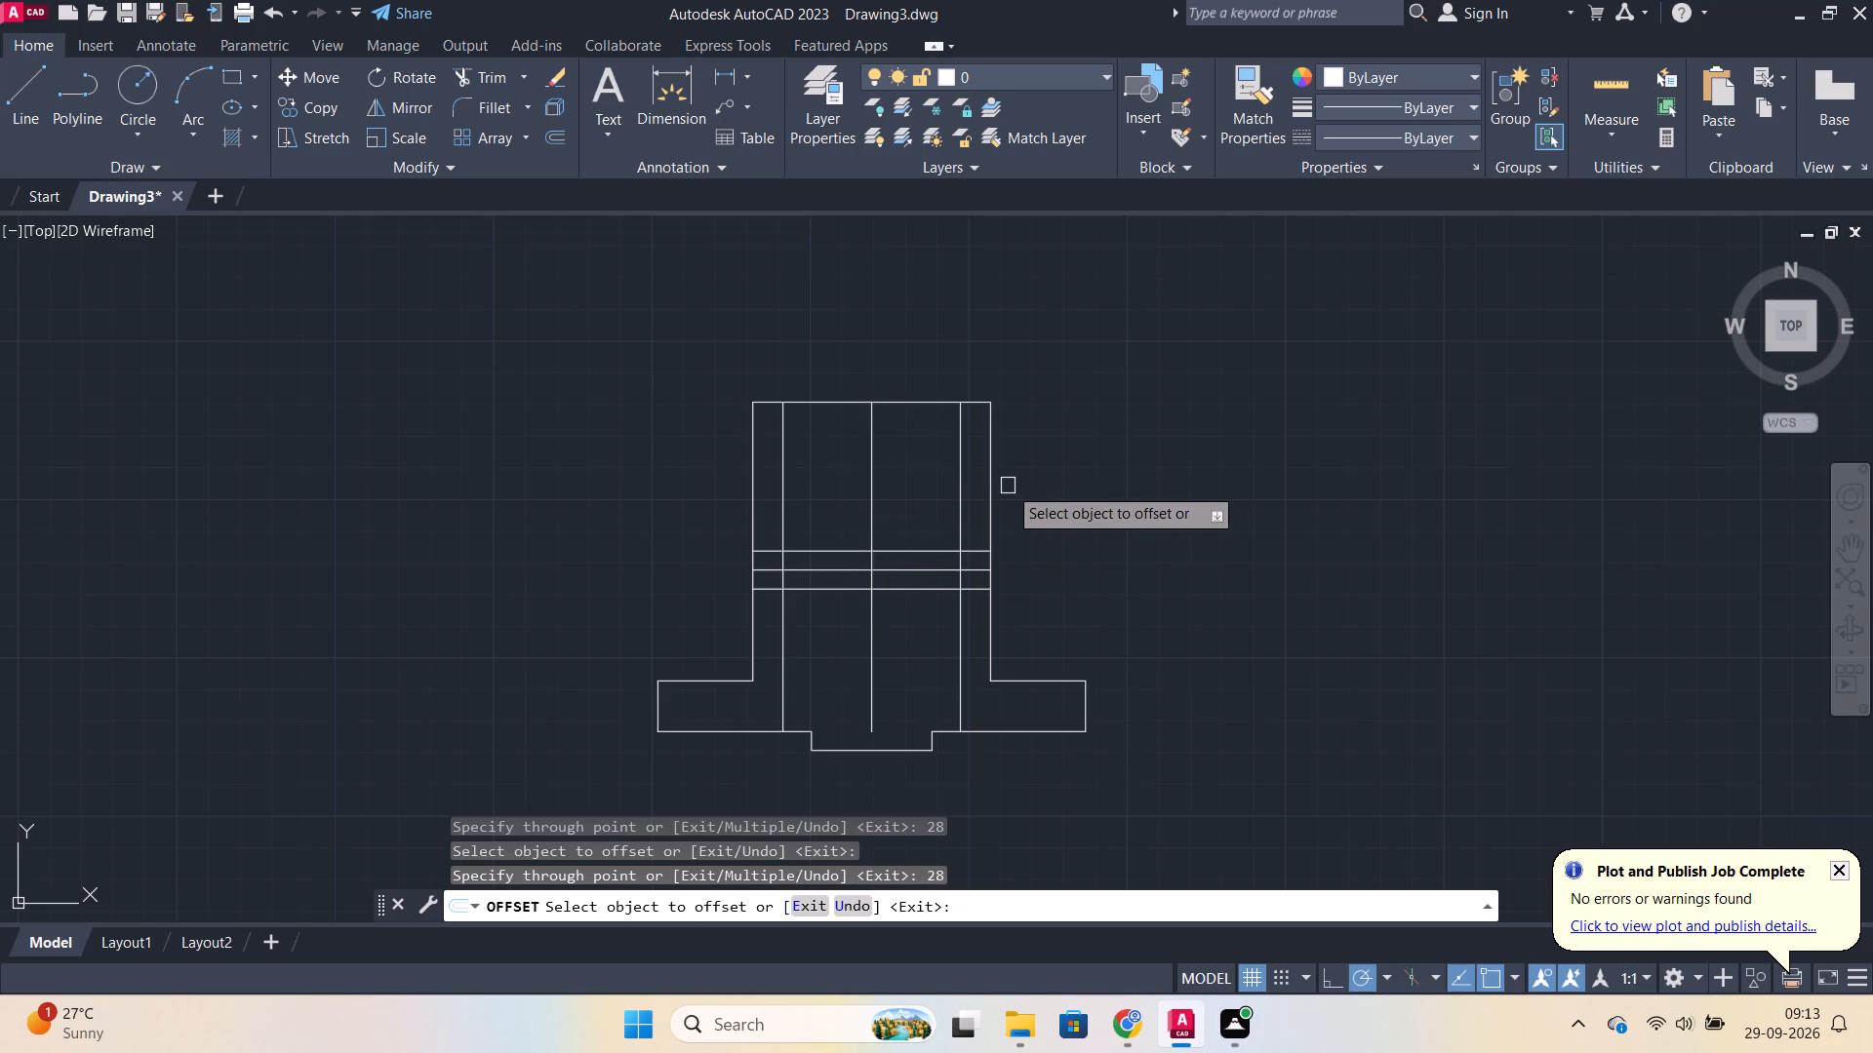
# Offset the body's top edge downward by 22.
pyautogui.click(883, 402)
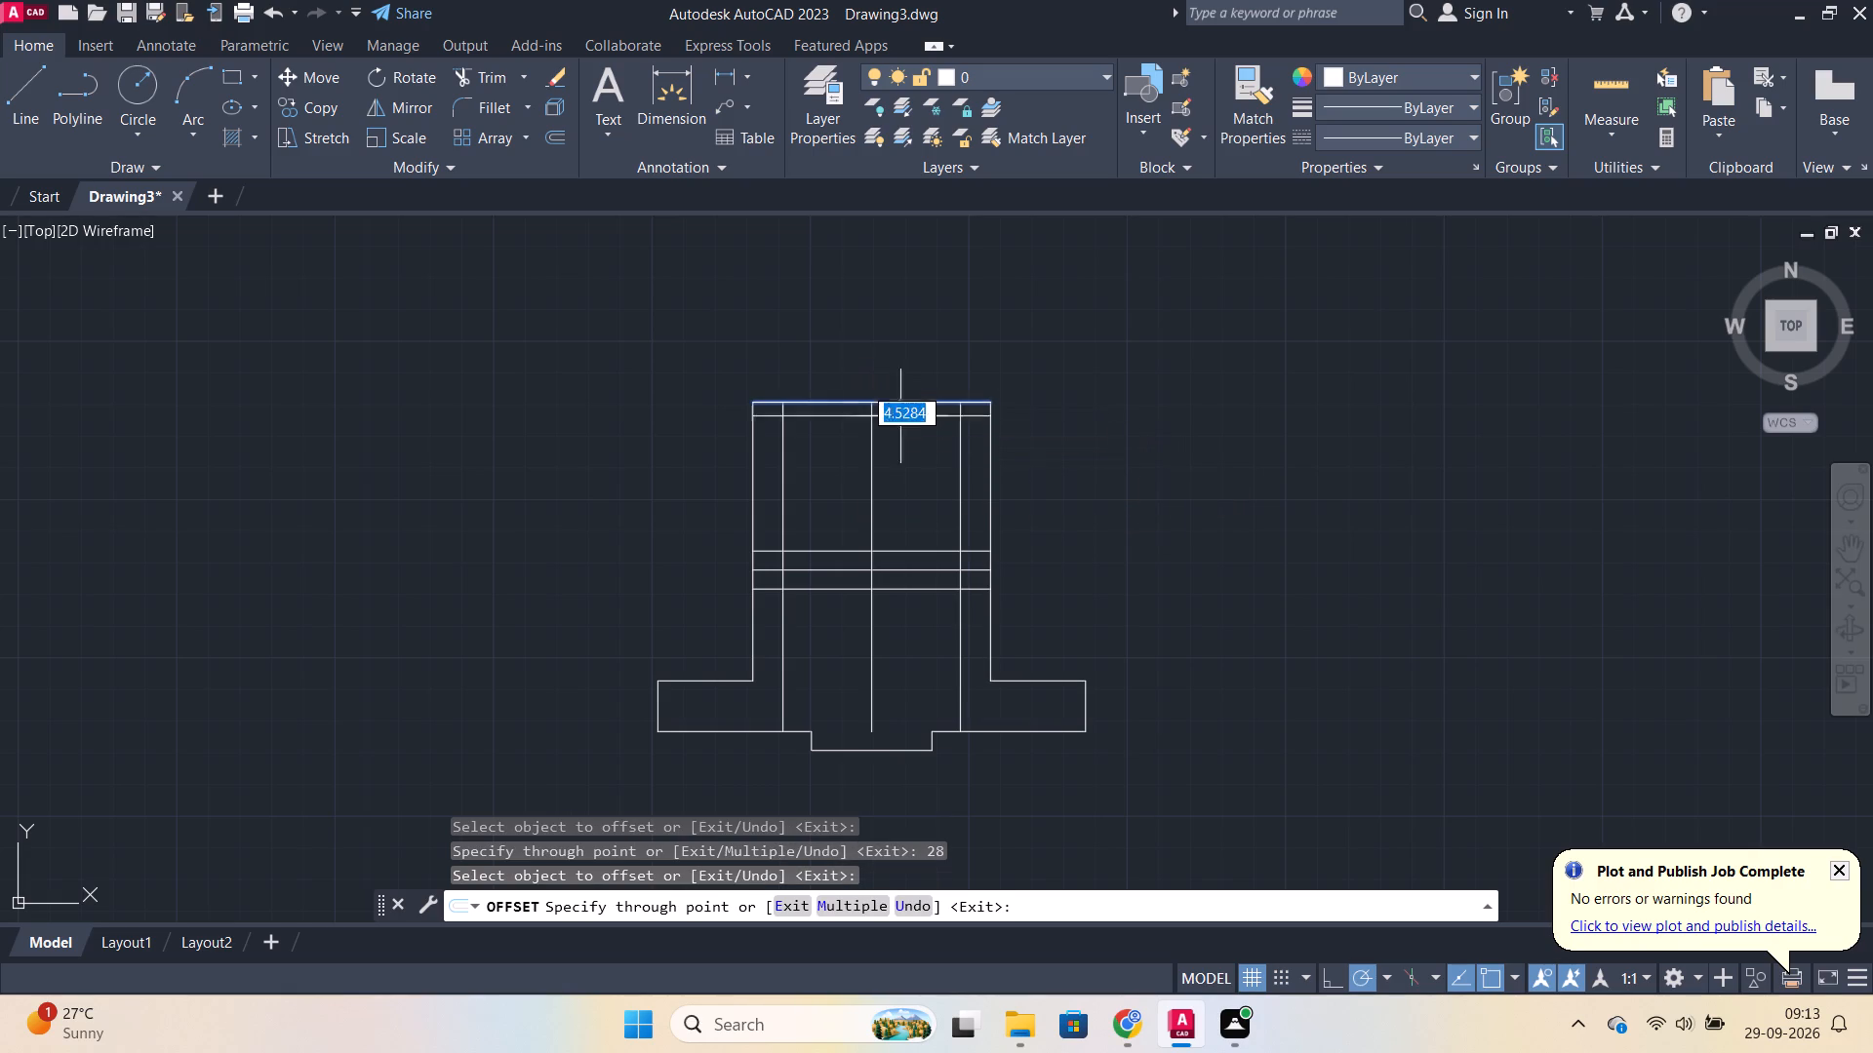
pyautogui.write('22')
pyautogui.press('Return')
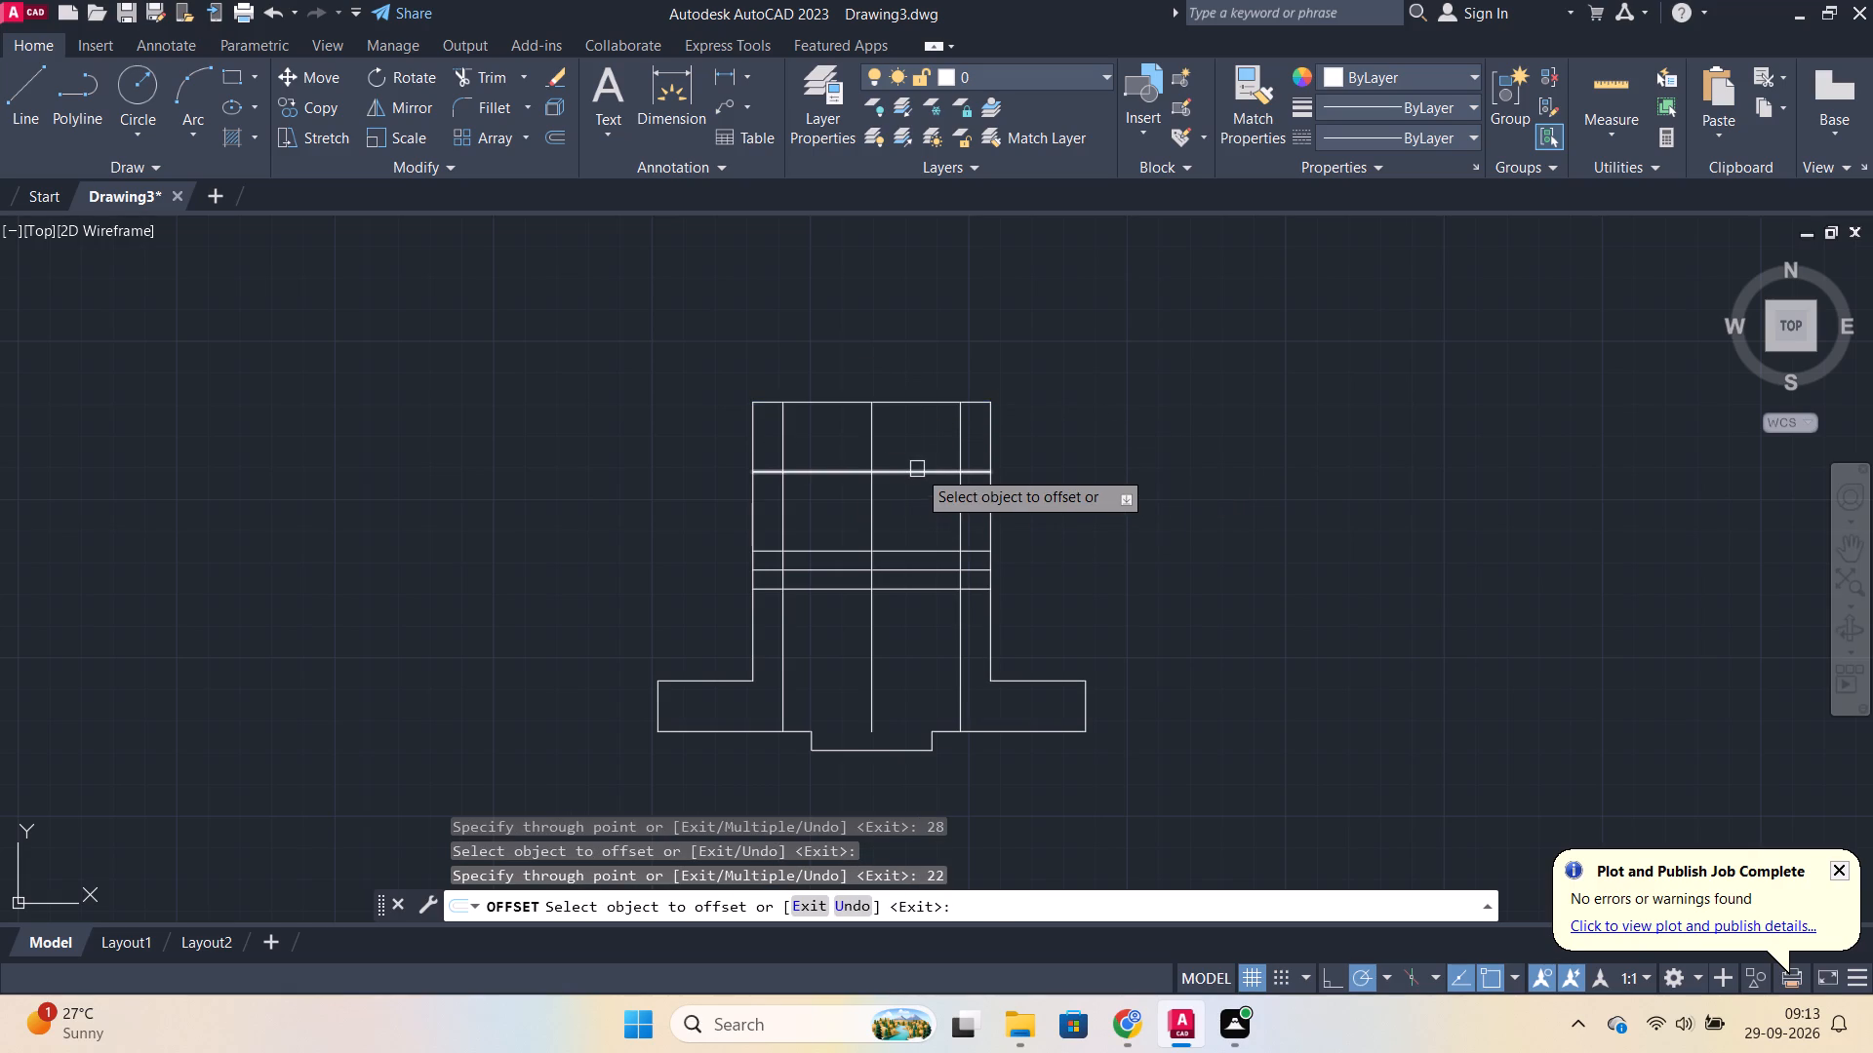
pyautogui.press('Escape')
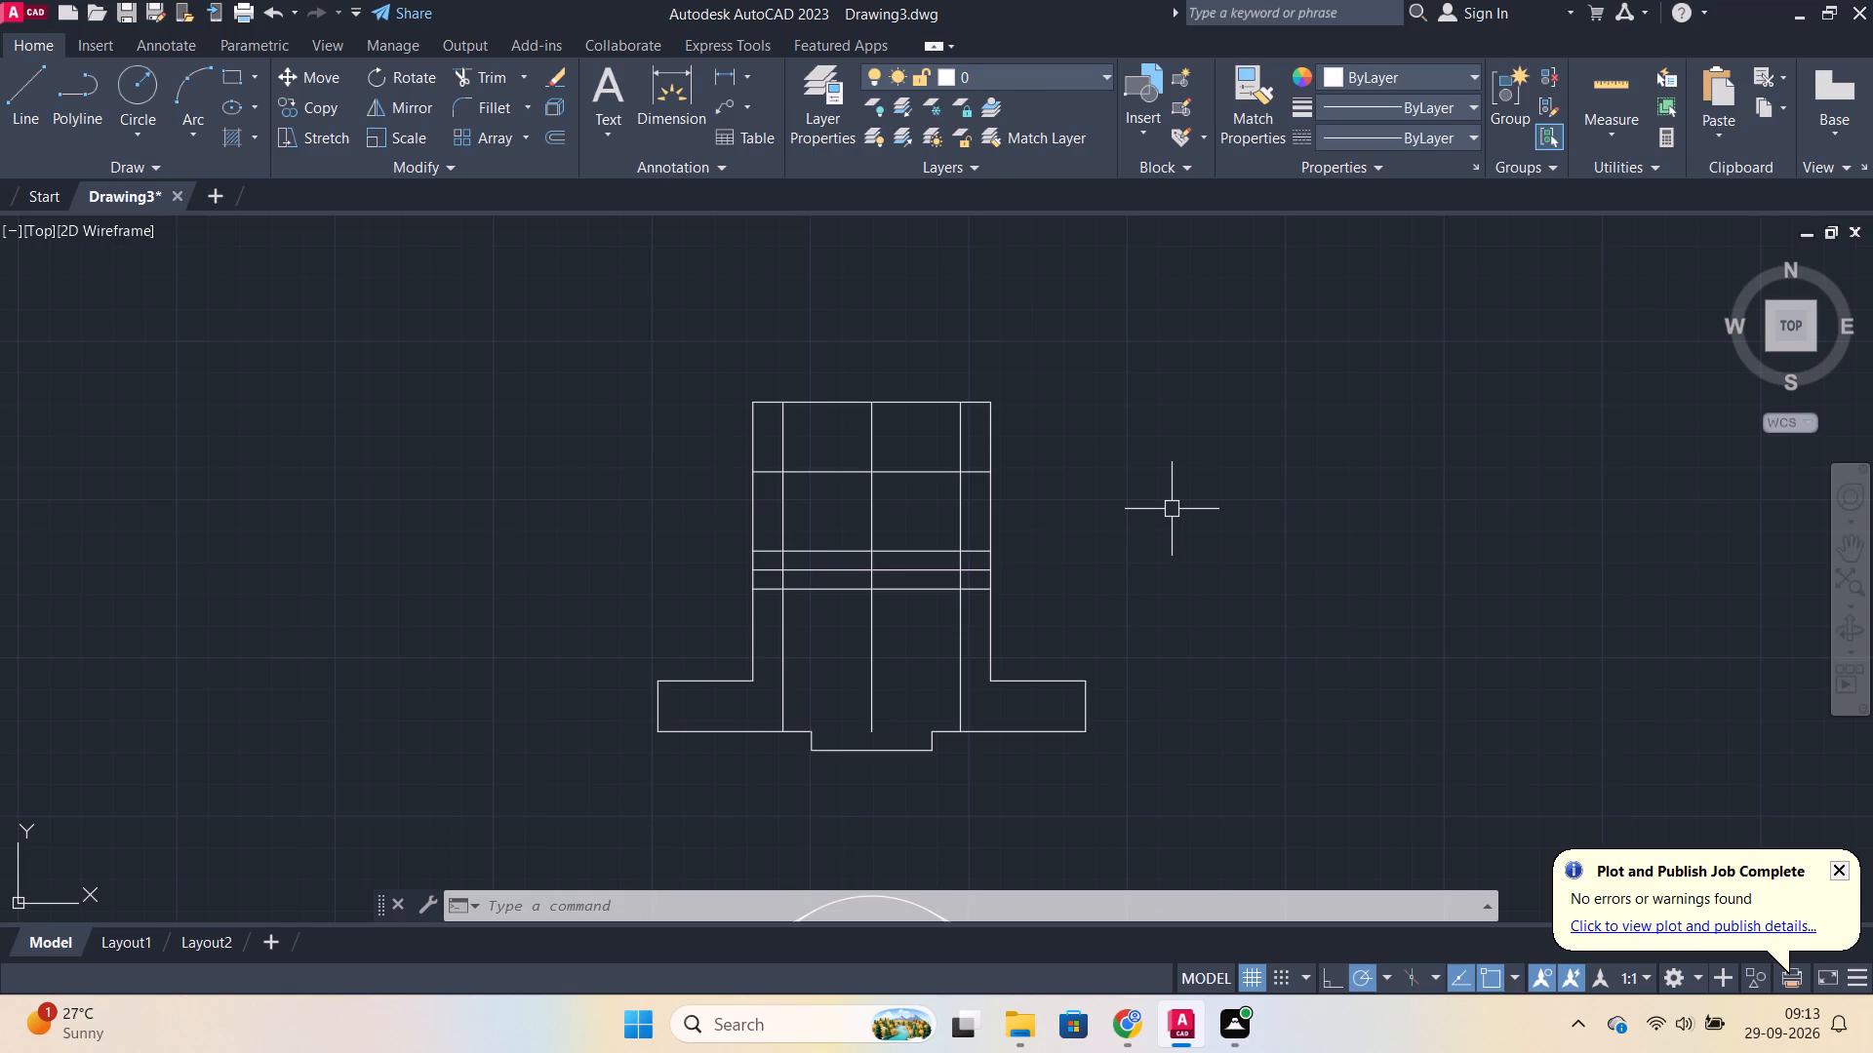
# Trim both ends of the 22 offset line outside the two vertical 28 offset lines.
pyautogui.scroll(1, 1076, 474)
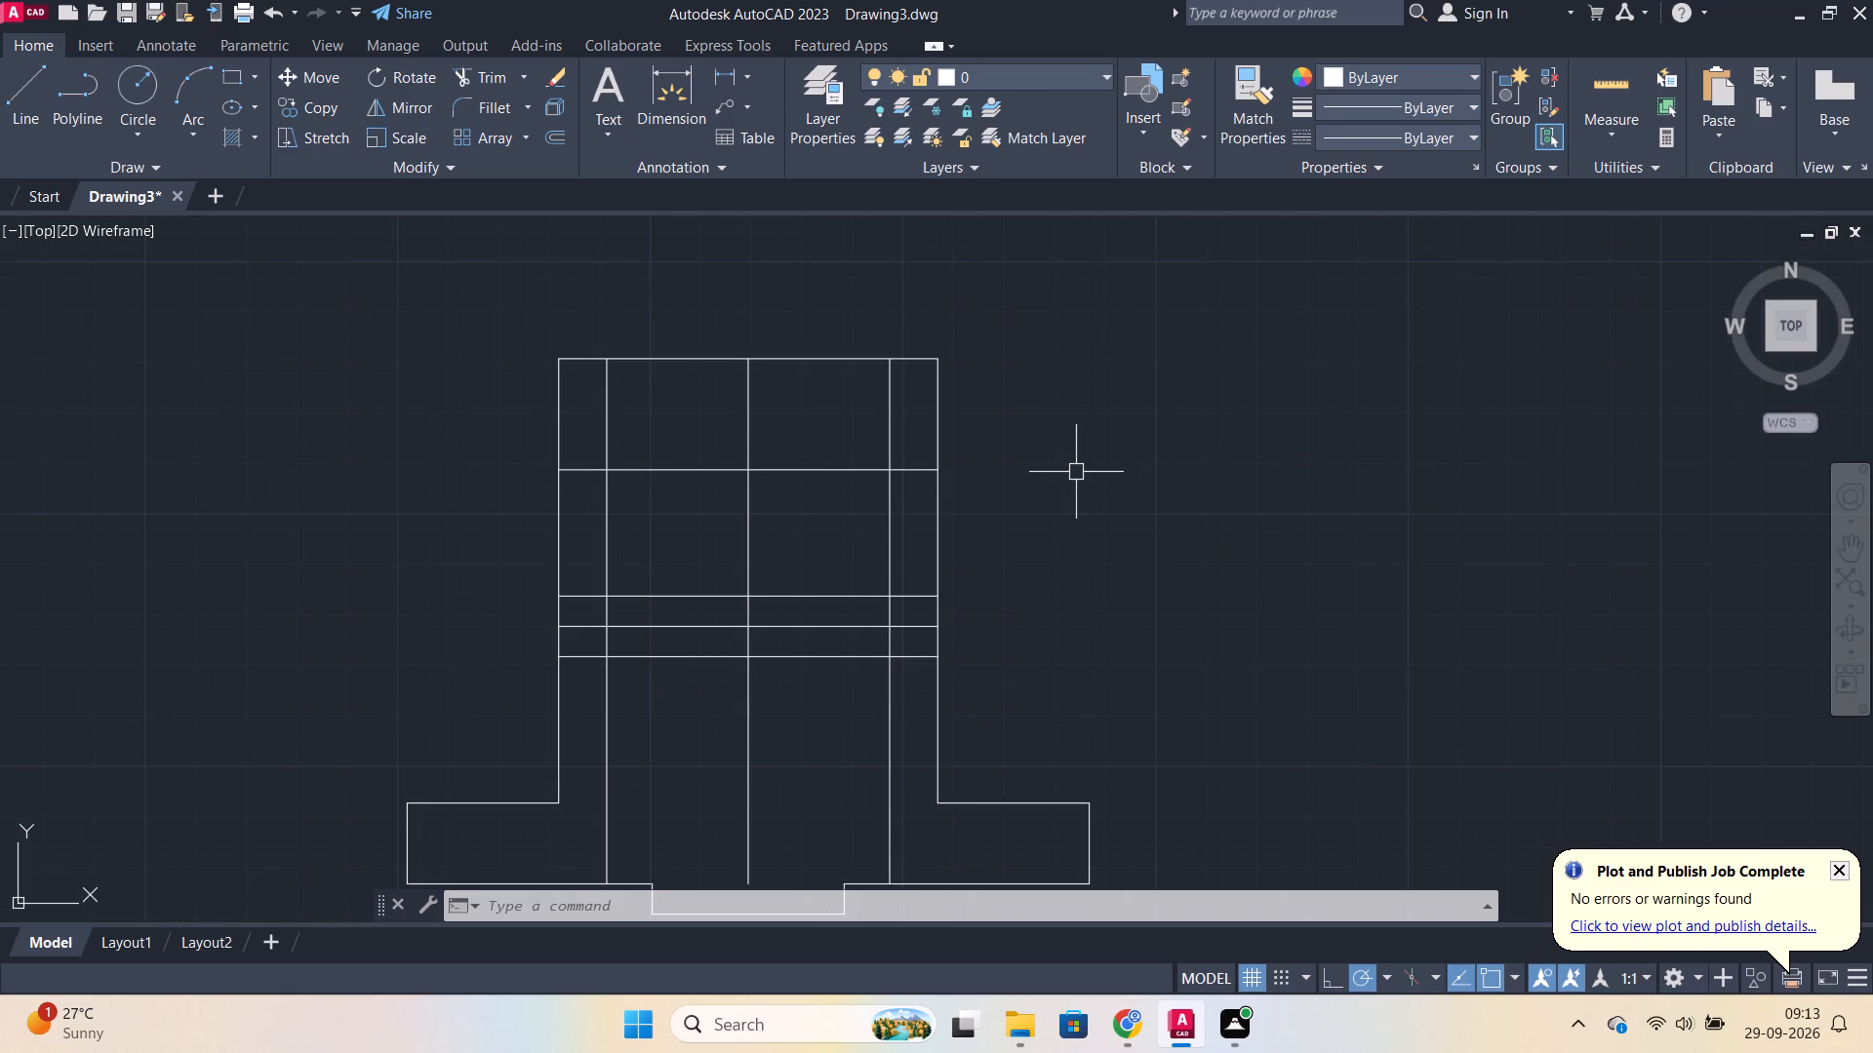
pyautogui.write('tr')
pyautogui.press('Return')
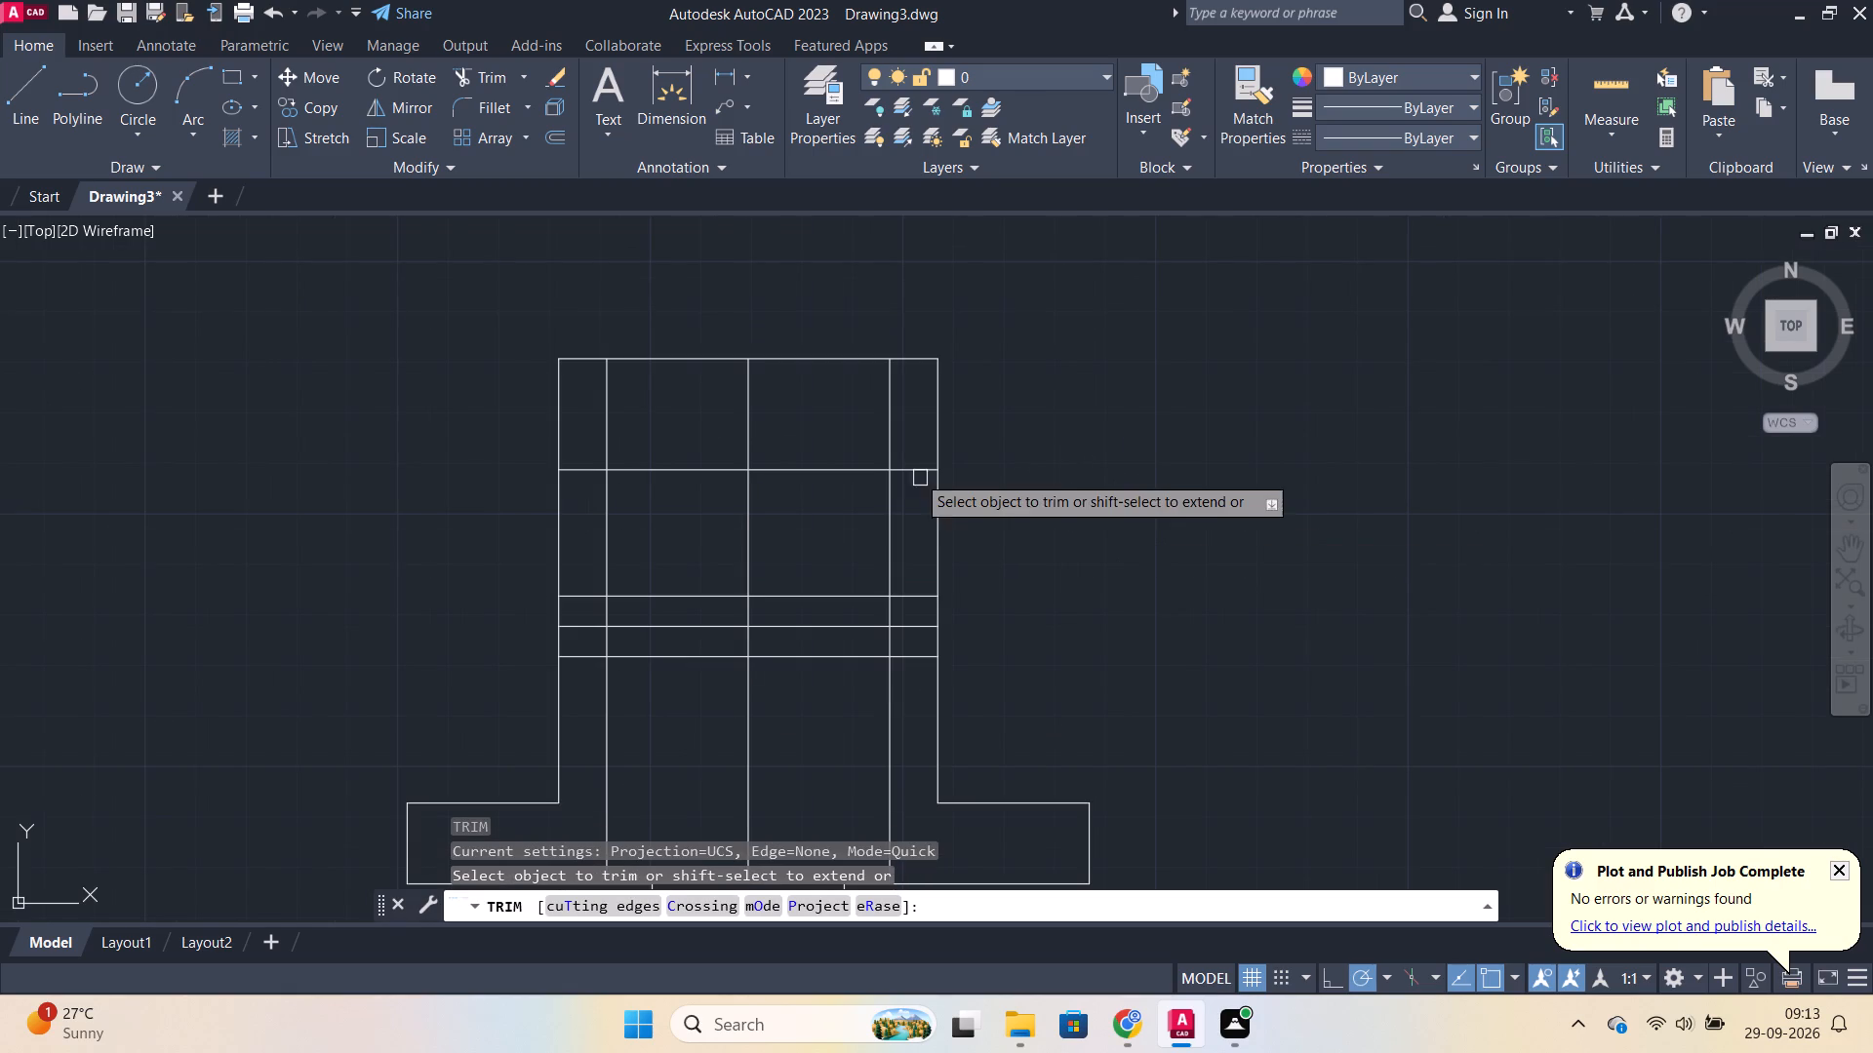
pyautogui.click(907, 462)
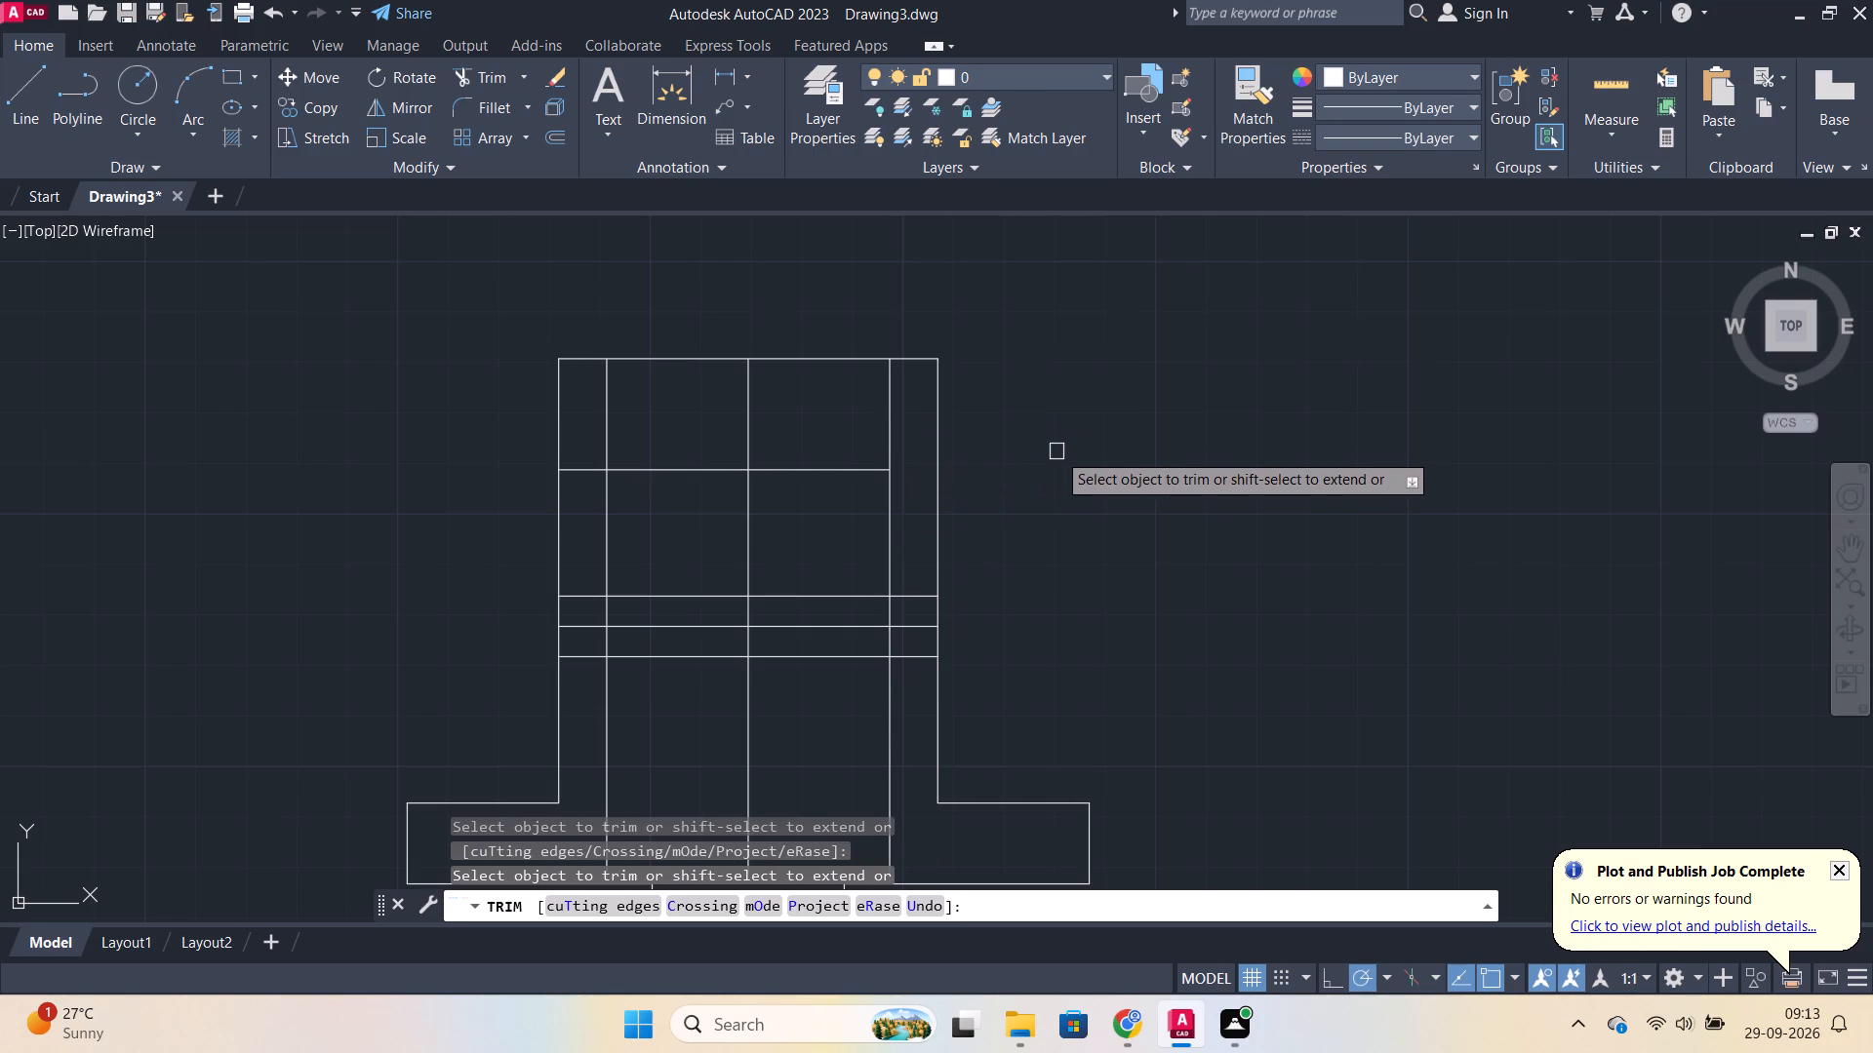
pyautogui.click(588, 477)
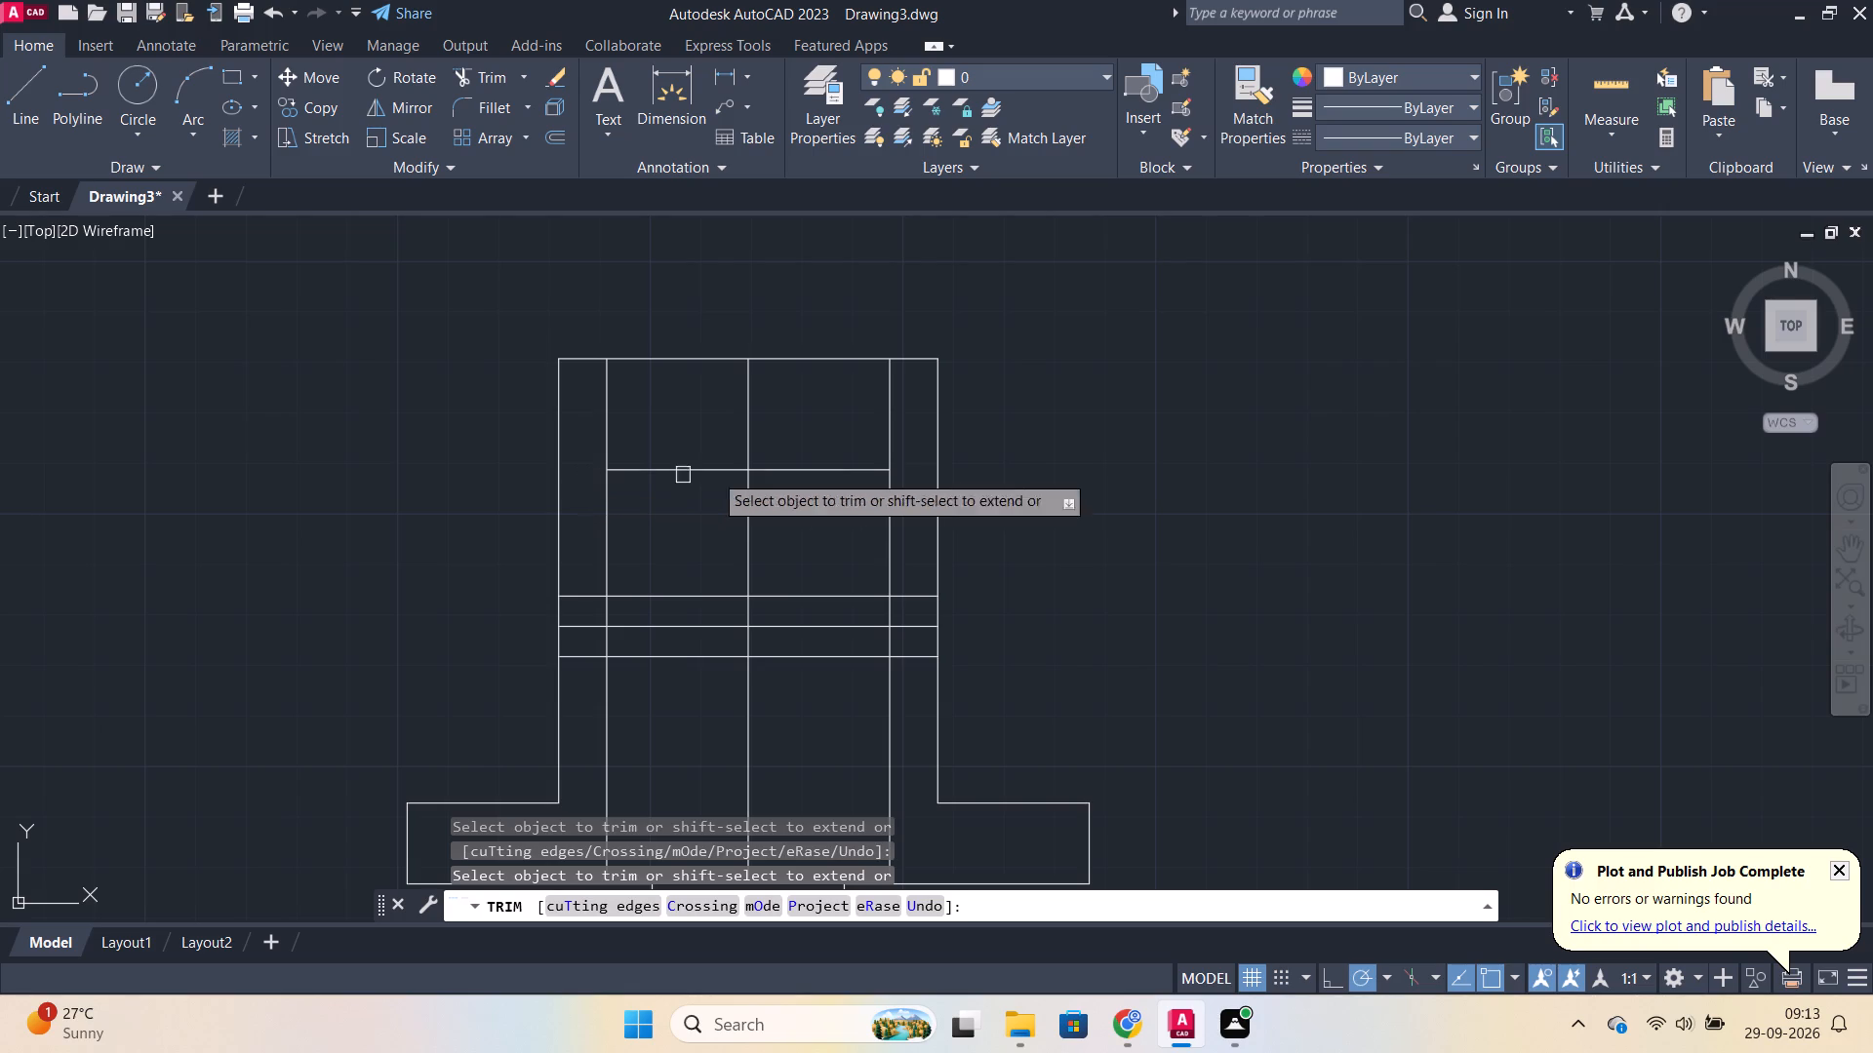
# Trim the two horizontal 6 offset lines between the vertical 28 offset lines, keeping their short pieces in the body's side walls.
pyautogui.scroll(-1, 1126, 462)
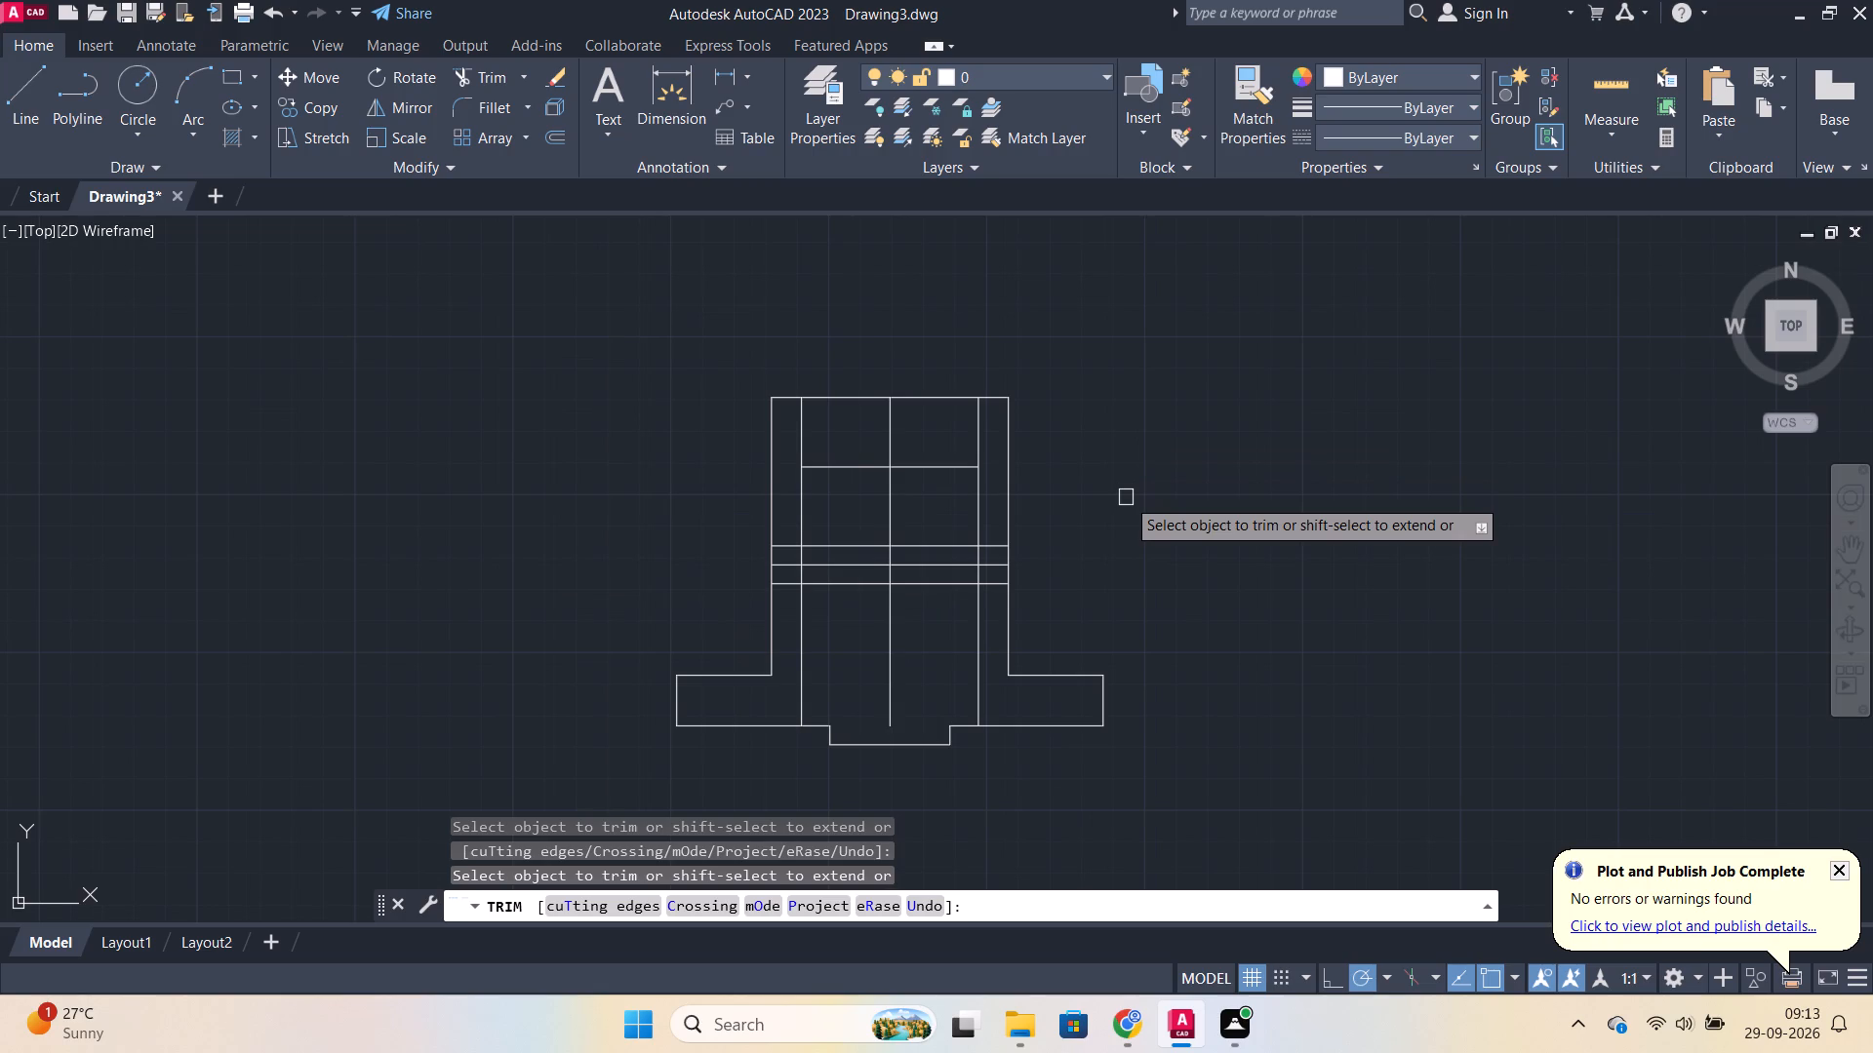
pyautogui.scroll(1, 1037, 531)
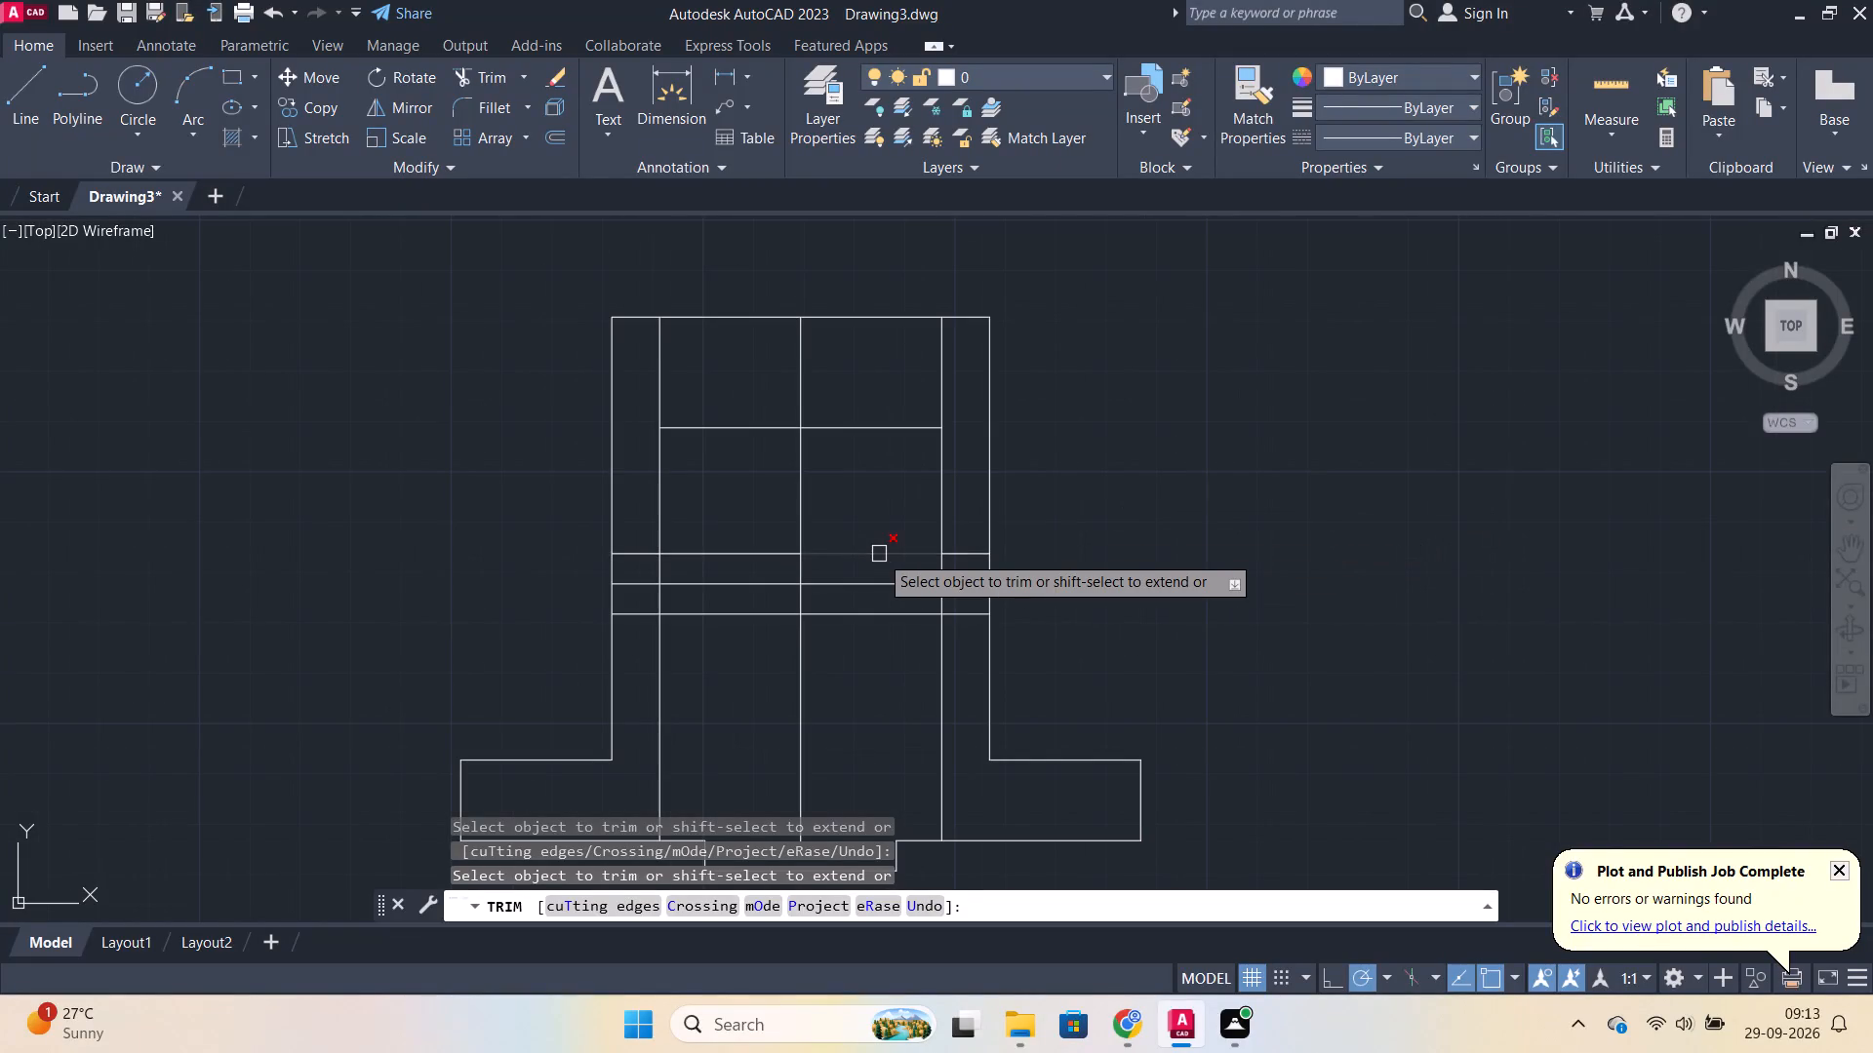
pyautogui.click(879, 554)
pyautogui.click(883, 611)
pyautogui.click(709, 617)
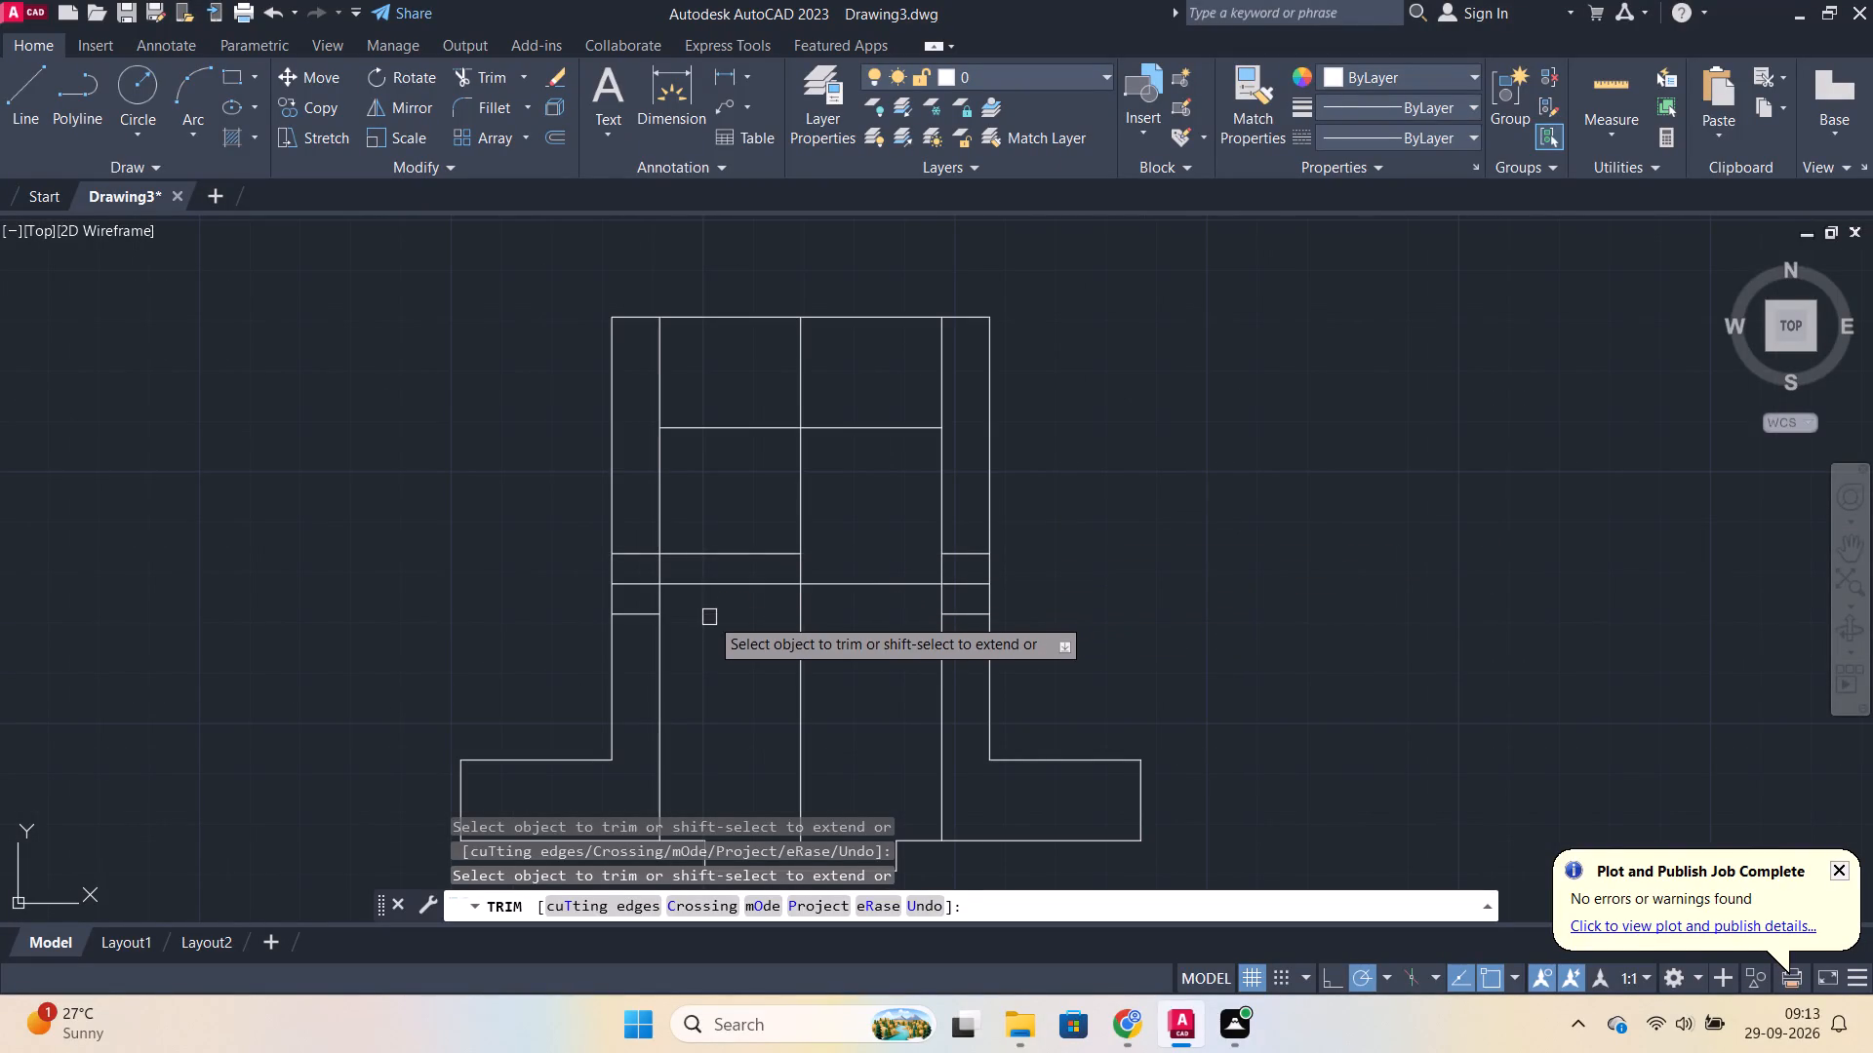
pyautogui.click(736, 560)
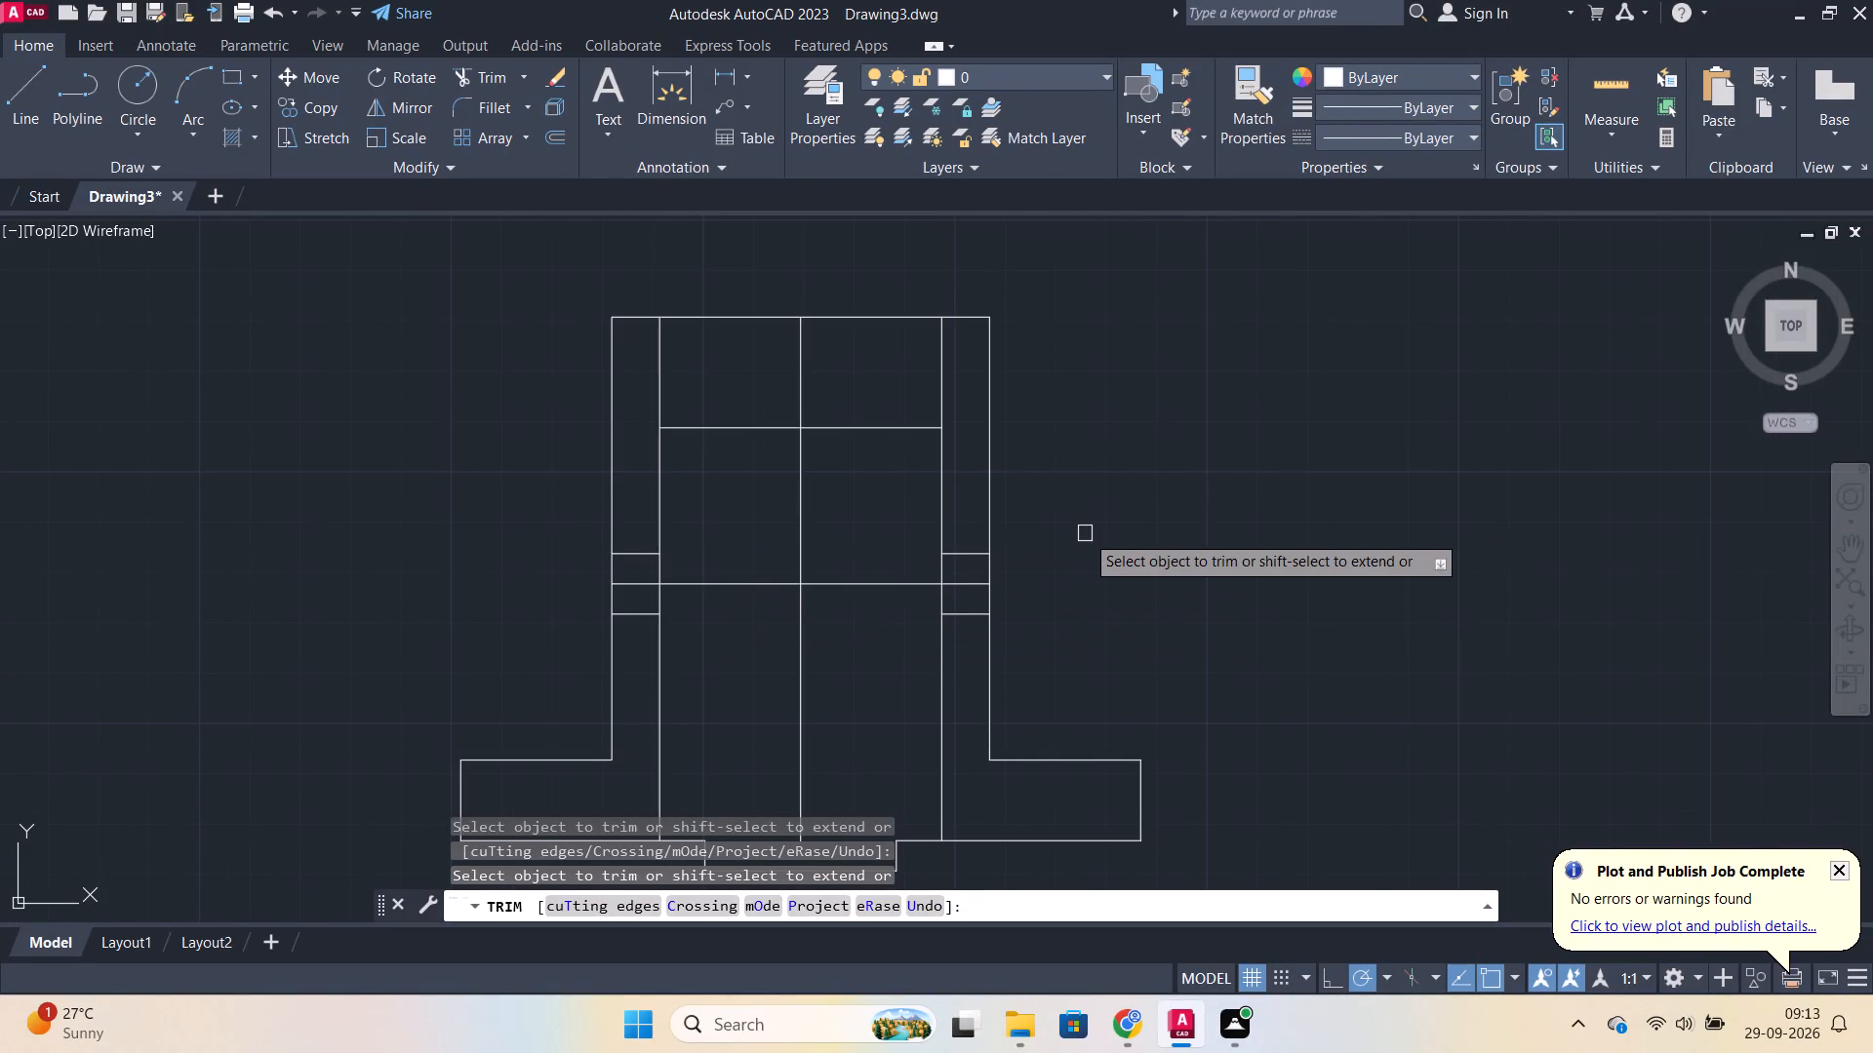
pyautogui.moveTo(1085, 533); pyautogui.dragTo(1125, 511, button='middle')
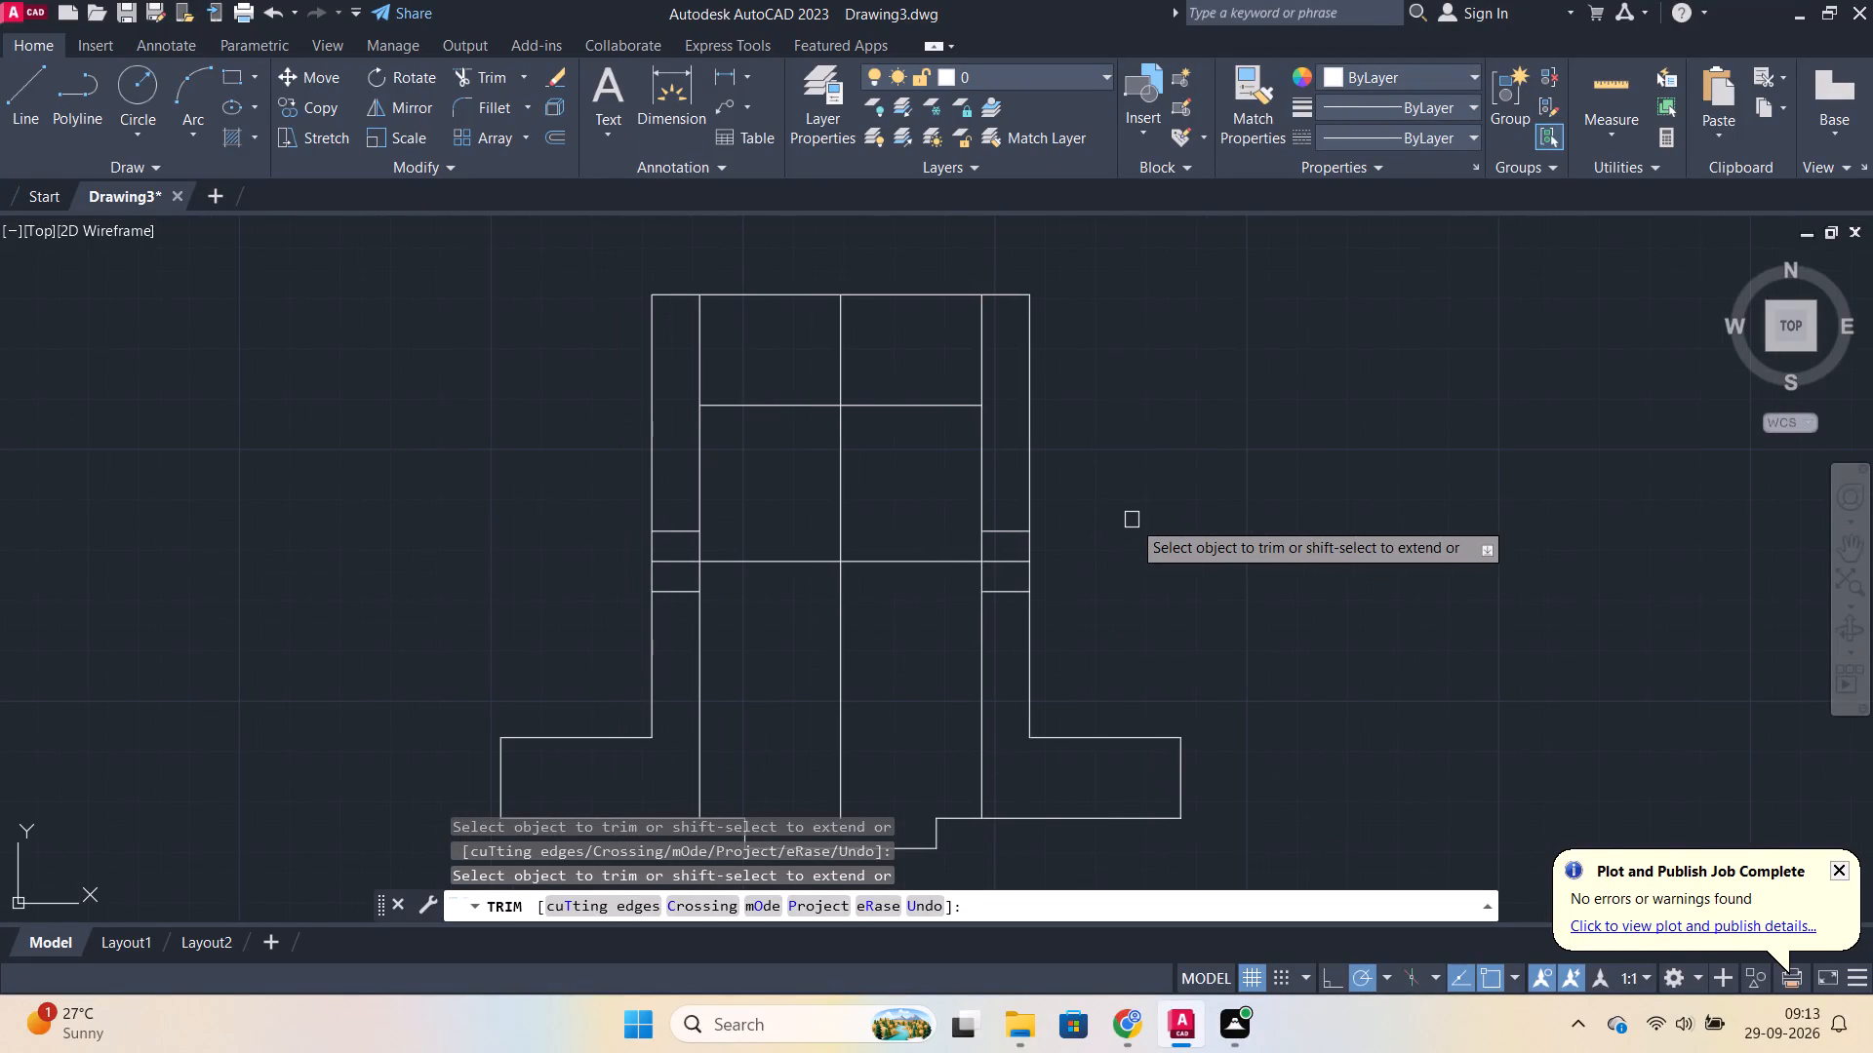
pyautogui.press('Escape')
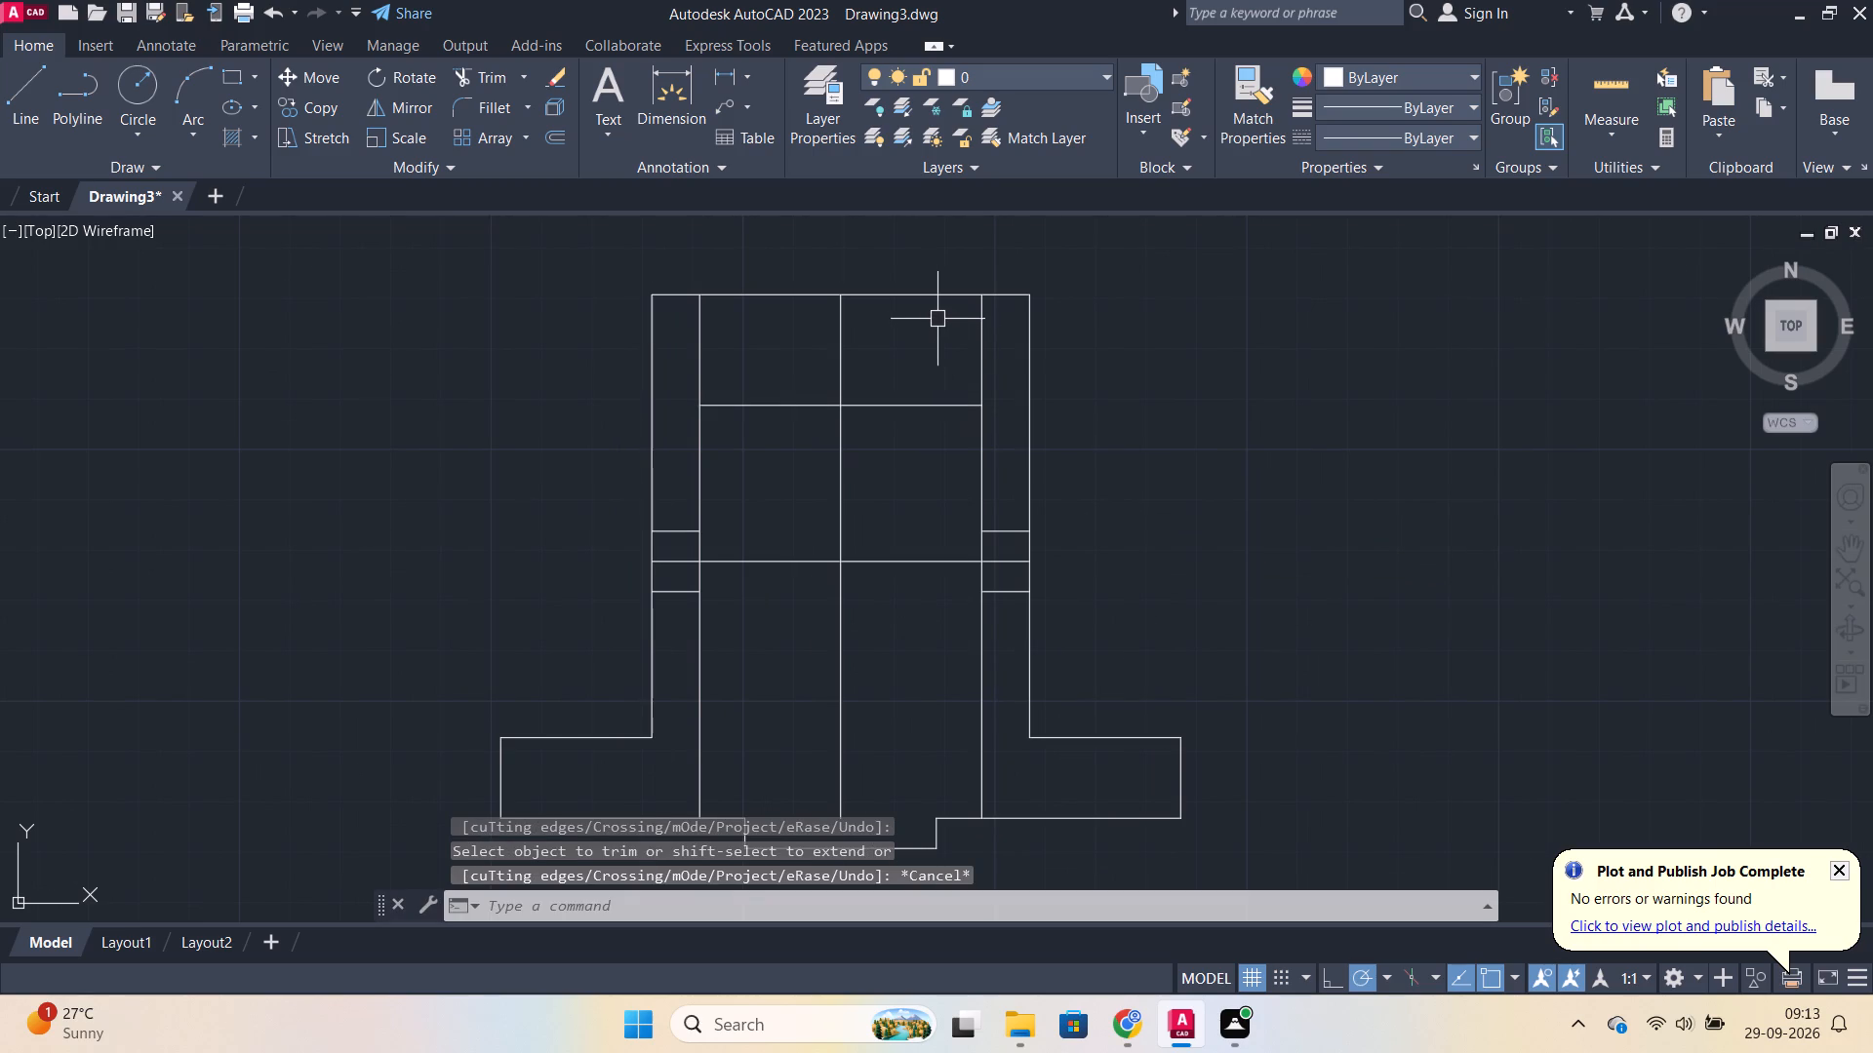
# Offset the body's top edge downward by 76 in the front view.
pyautogui.click(919, 296)
pyautogui.press('o')
pyautogui.press('Return')
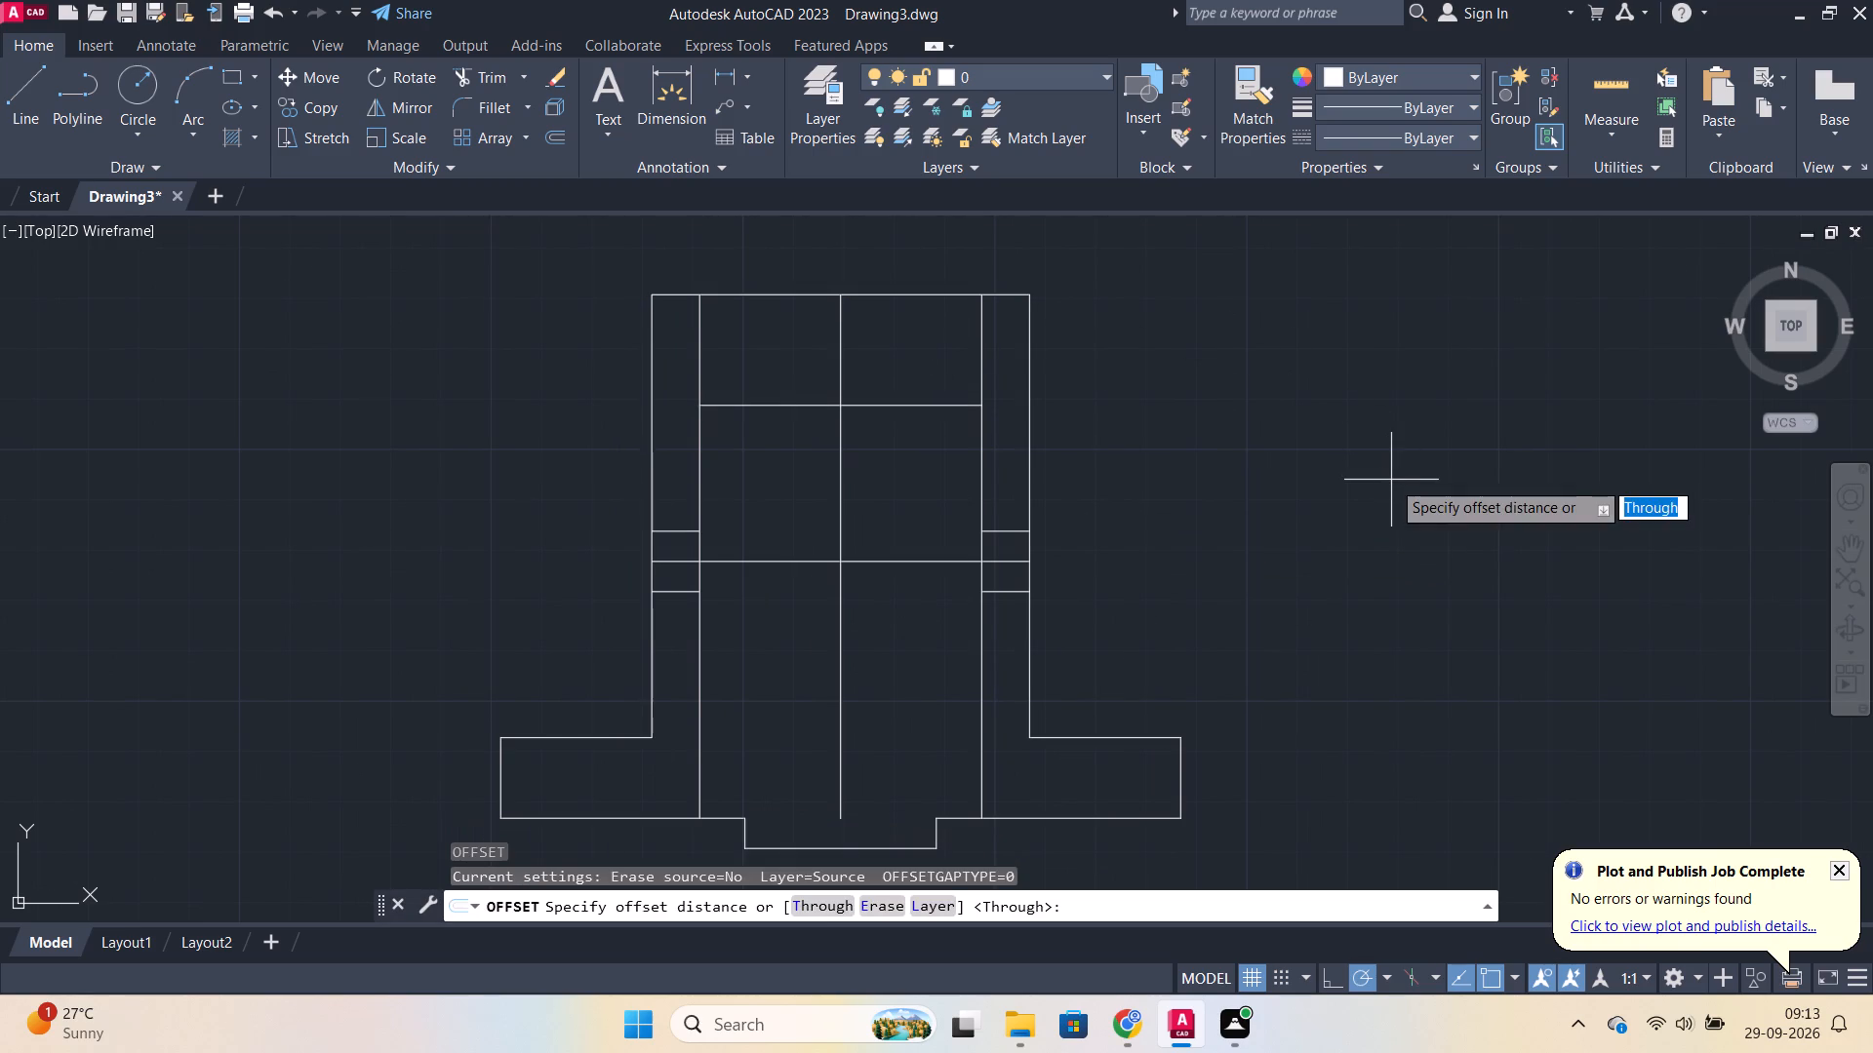
pyautogui.press('Return')
pyautogui.write('76')
pyautogui.press('Return')
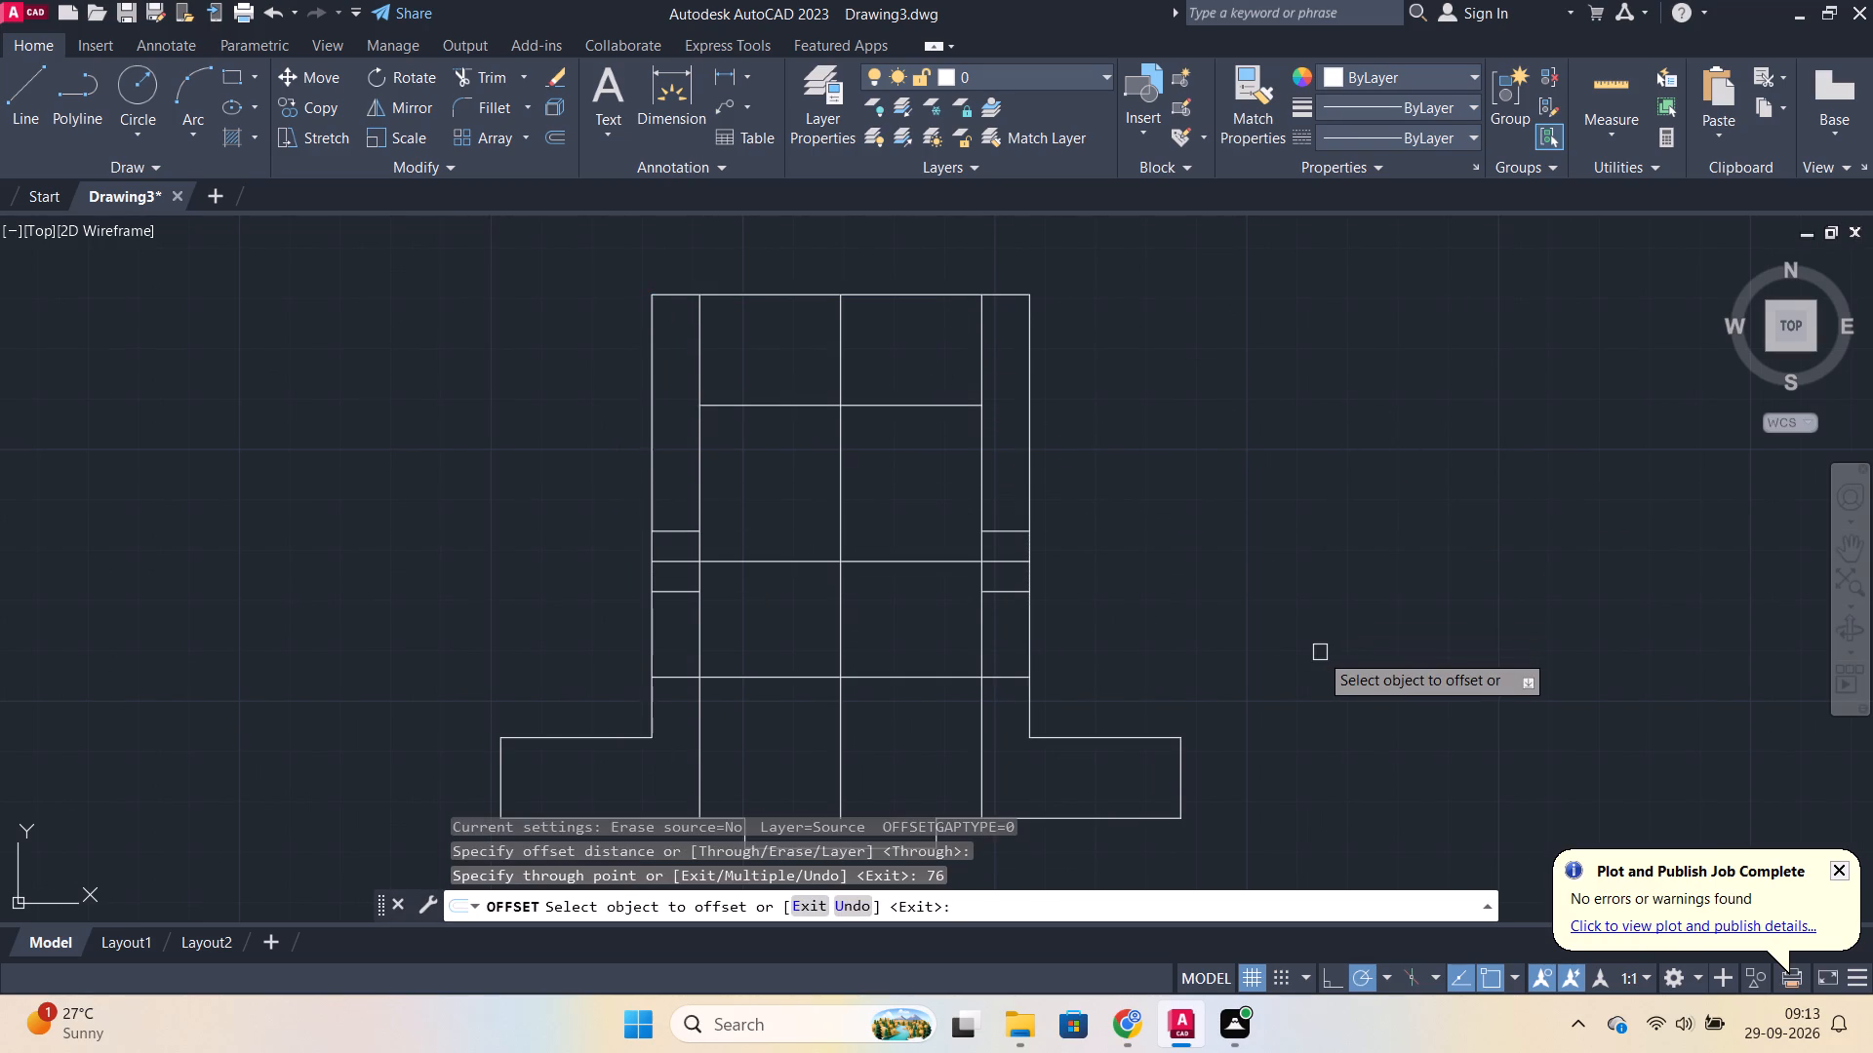
# Offset the new horizontal 76 offset line downward by 12.
pyautogui.scroll(-1, 1187, 628)
pyautogui.moveTo(1187, 628); pyautogui.dragTo(1187, 540, button='middle')
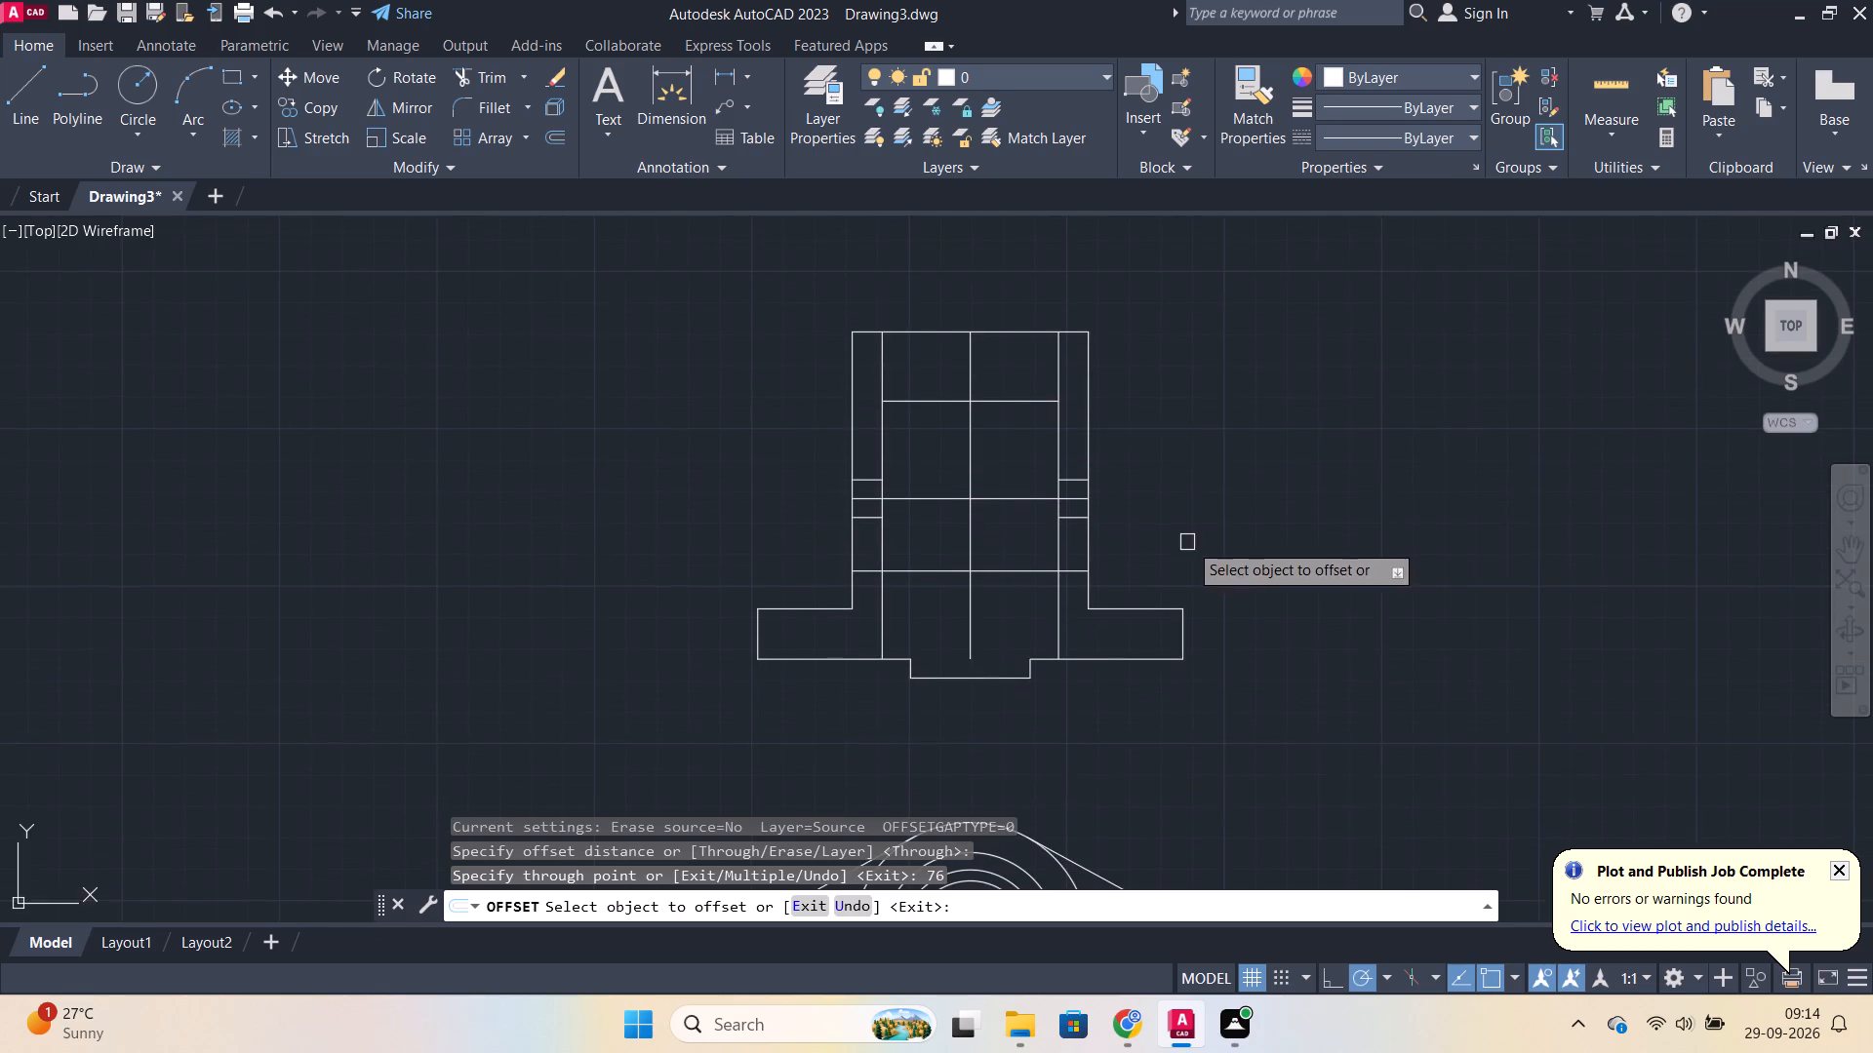
pyautogui.scroll(1, 1188, 542)
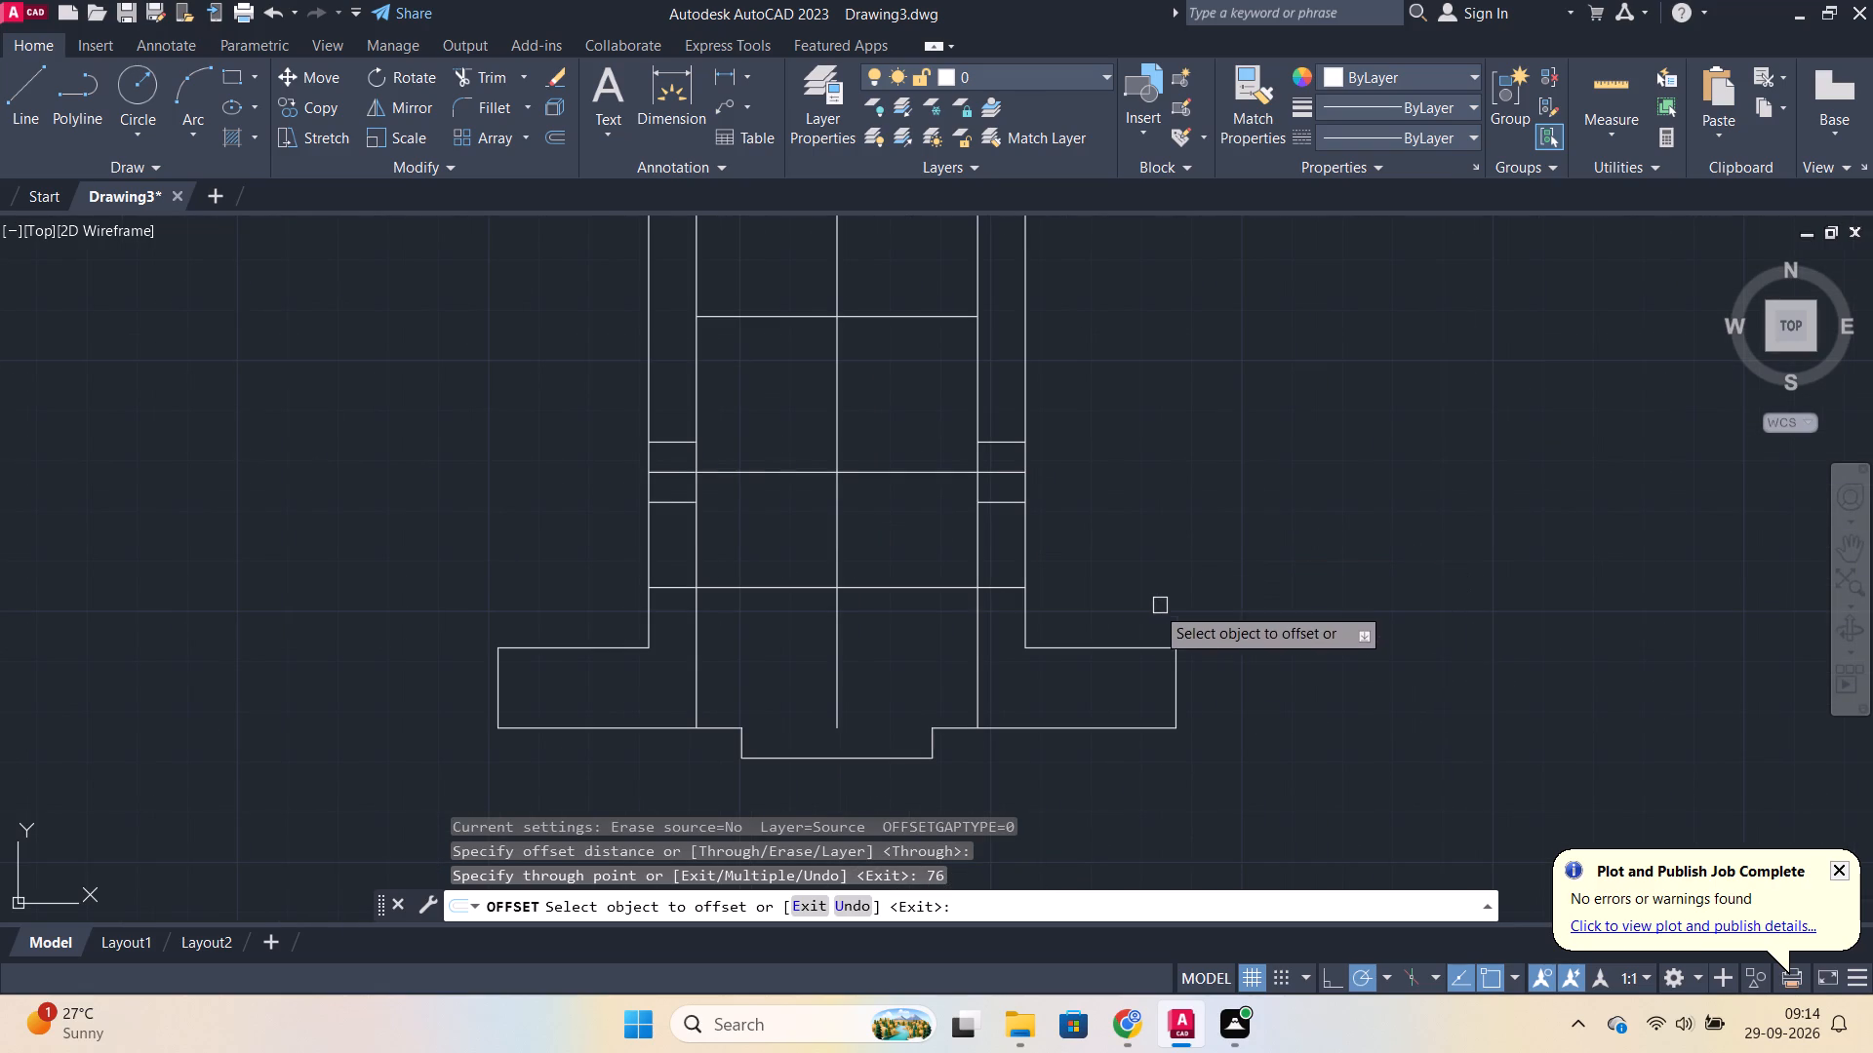
pyautogui.click(948, 592)
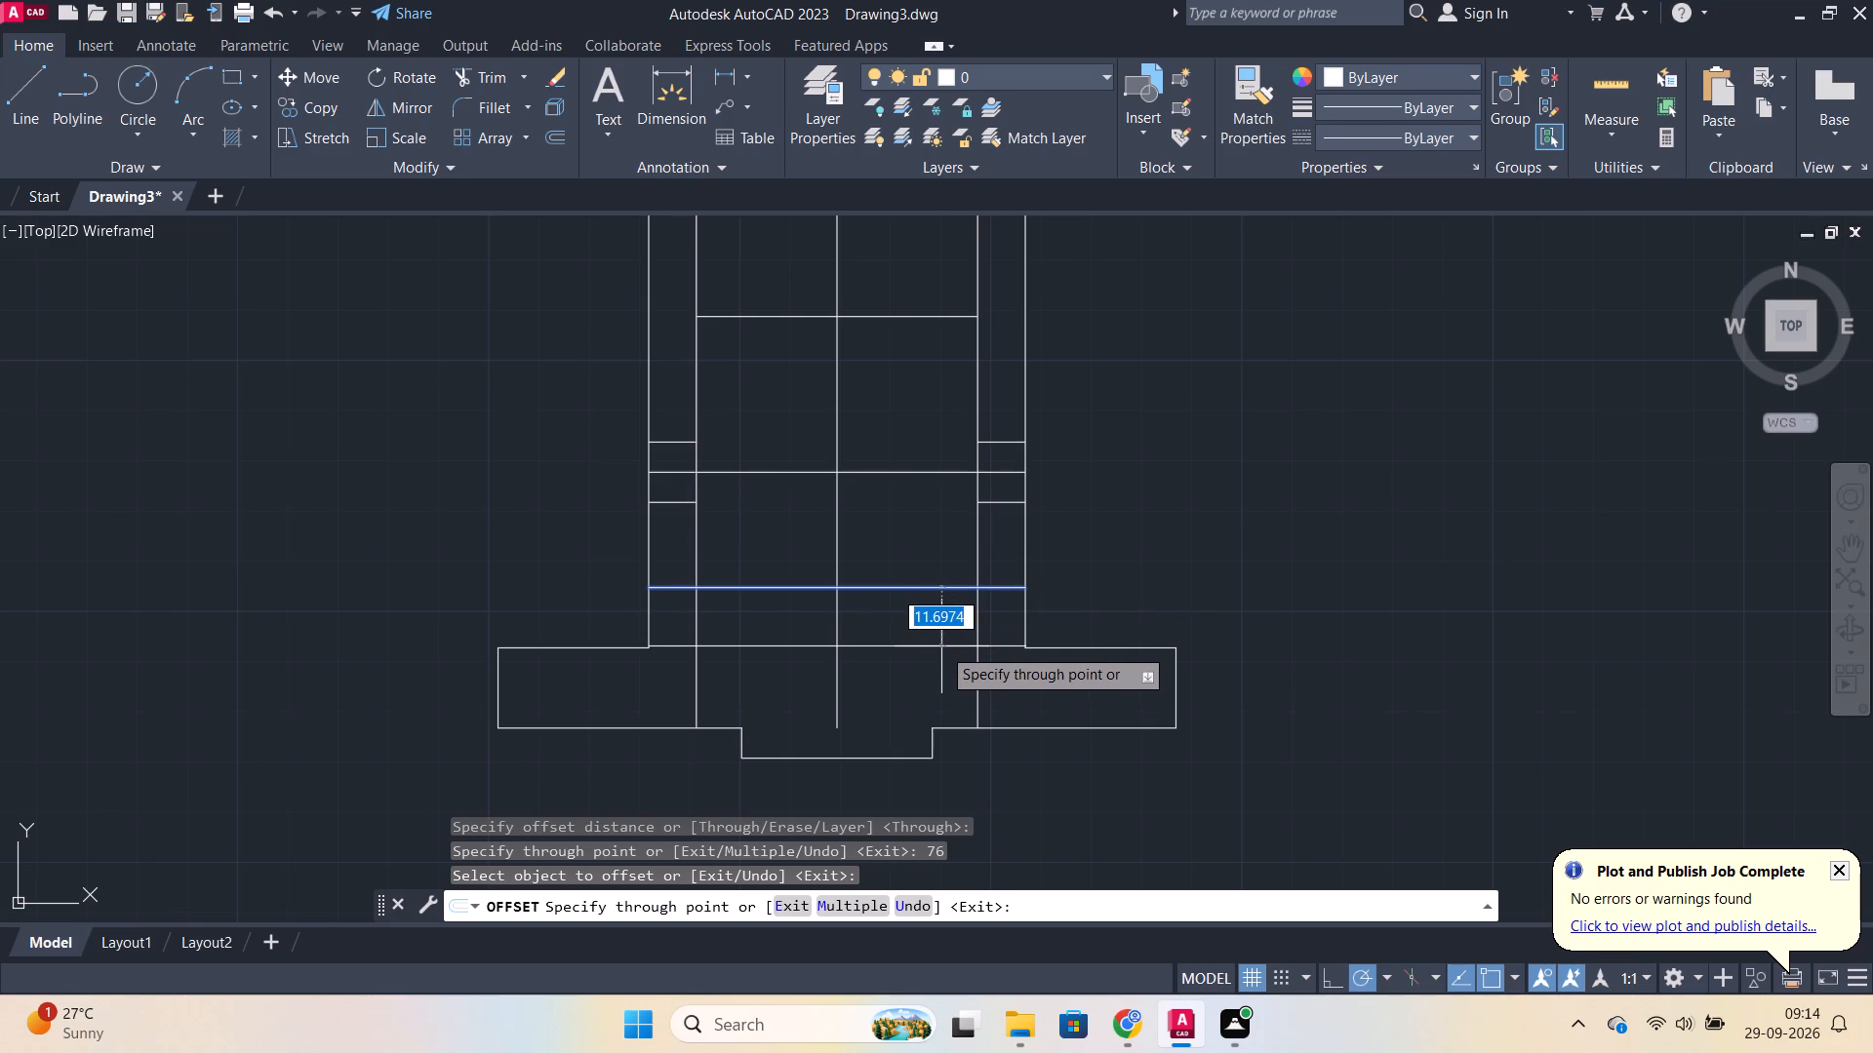
pyautogui.scroll(2, 941, 647)
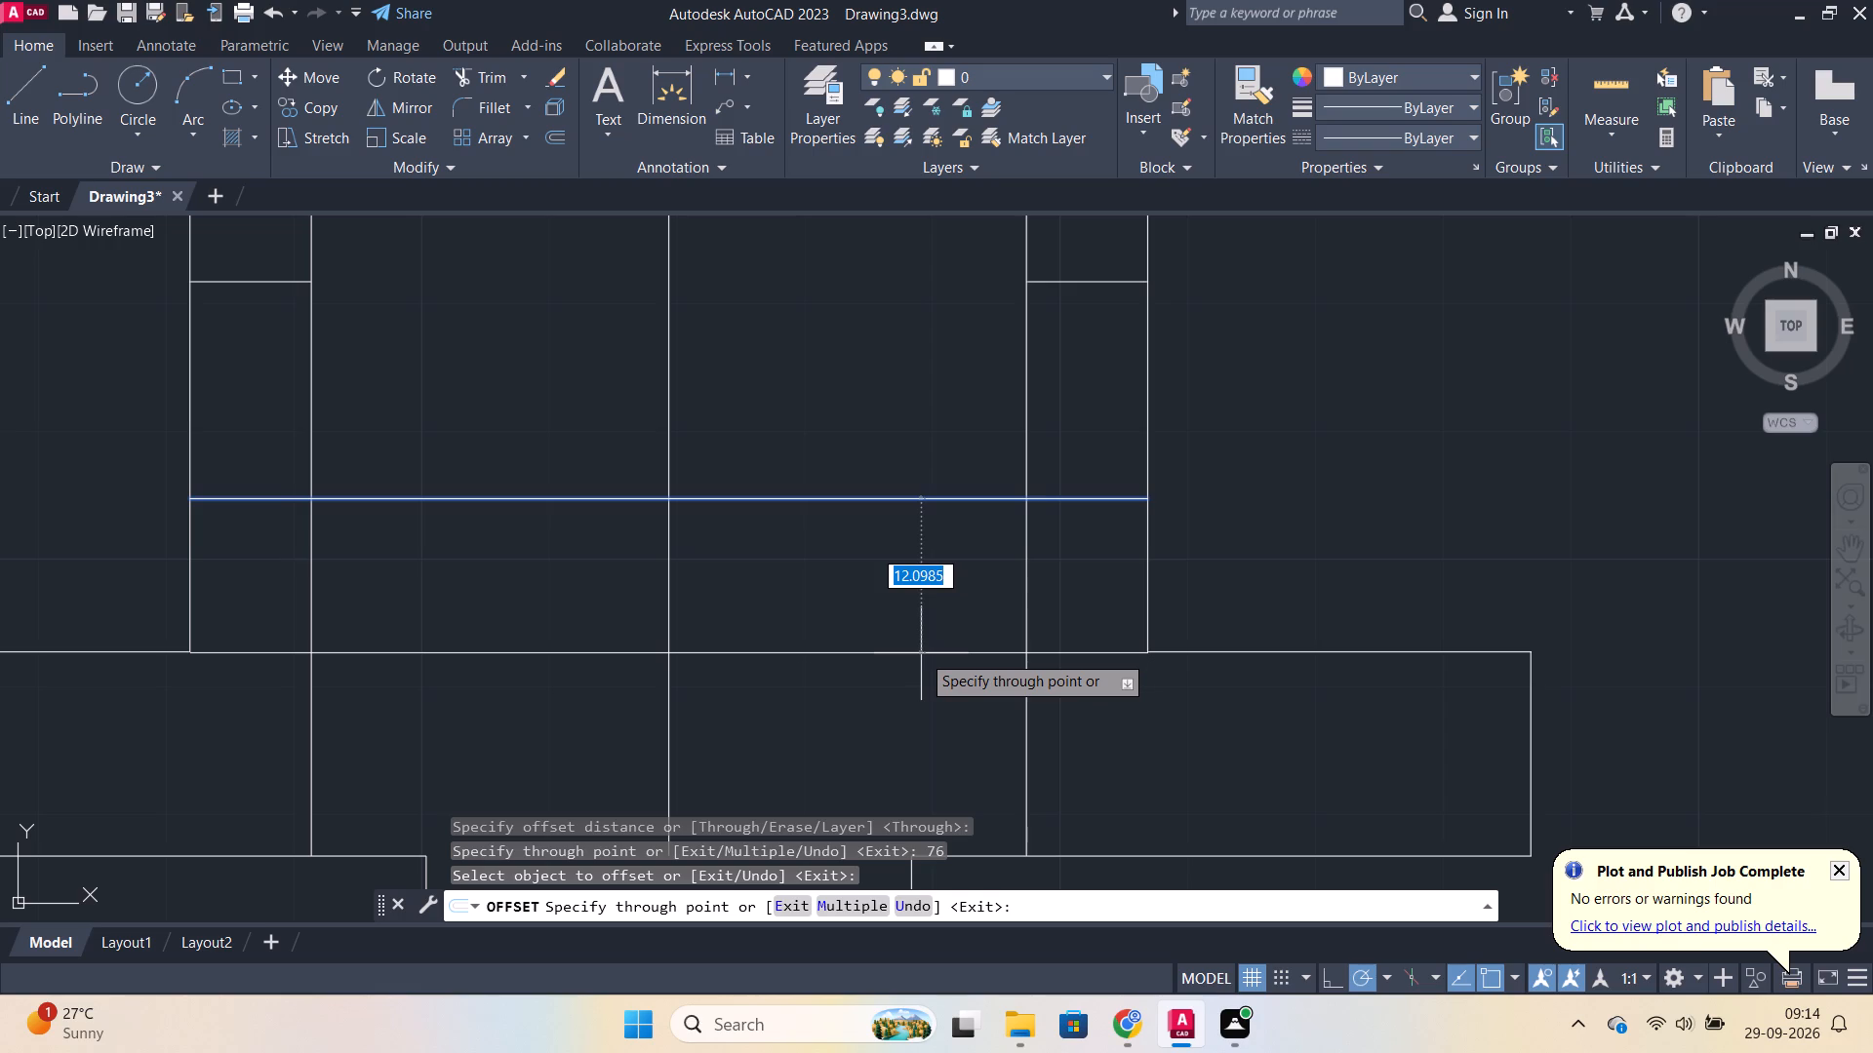
pyautogui.write('12')
pyautogui.press('Return')
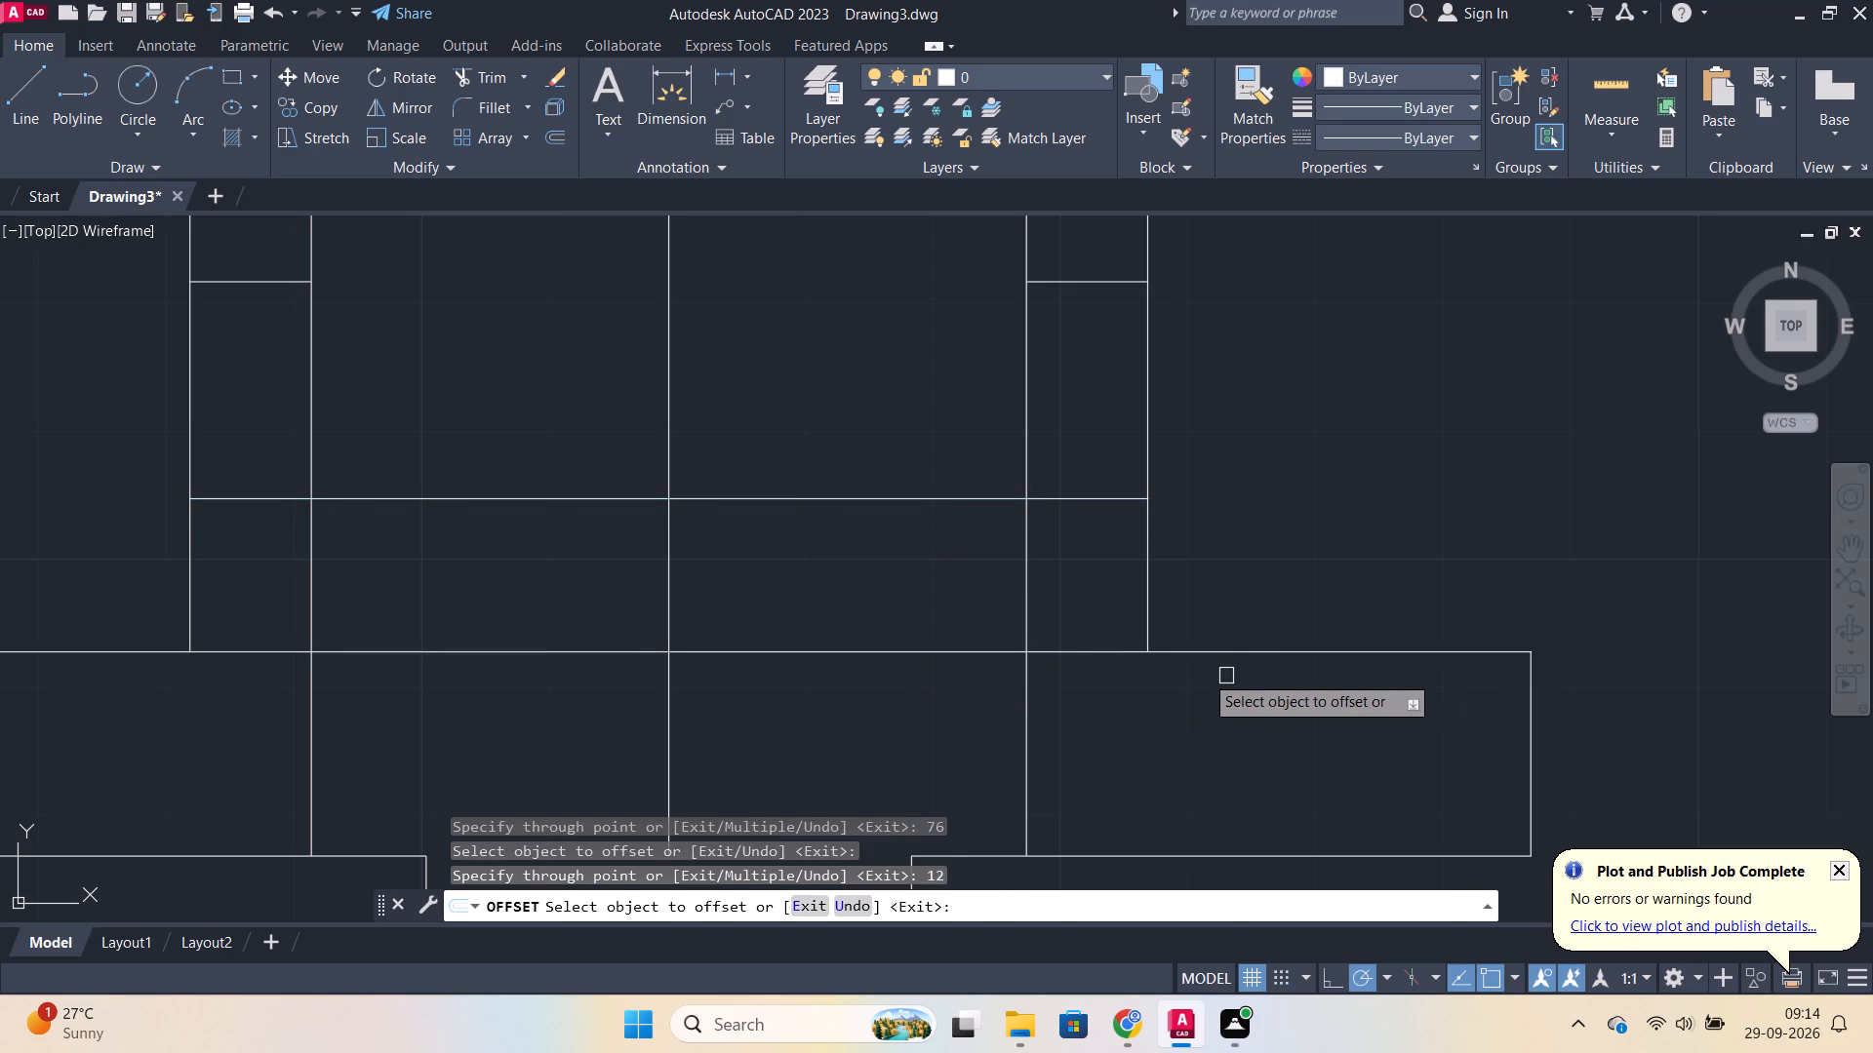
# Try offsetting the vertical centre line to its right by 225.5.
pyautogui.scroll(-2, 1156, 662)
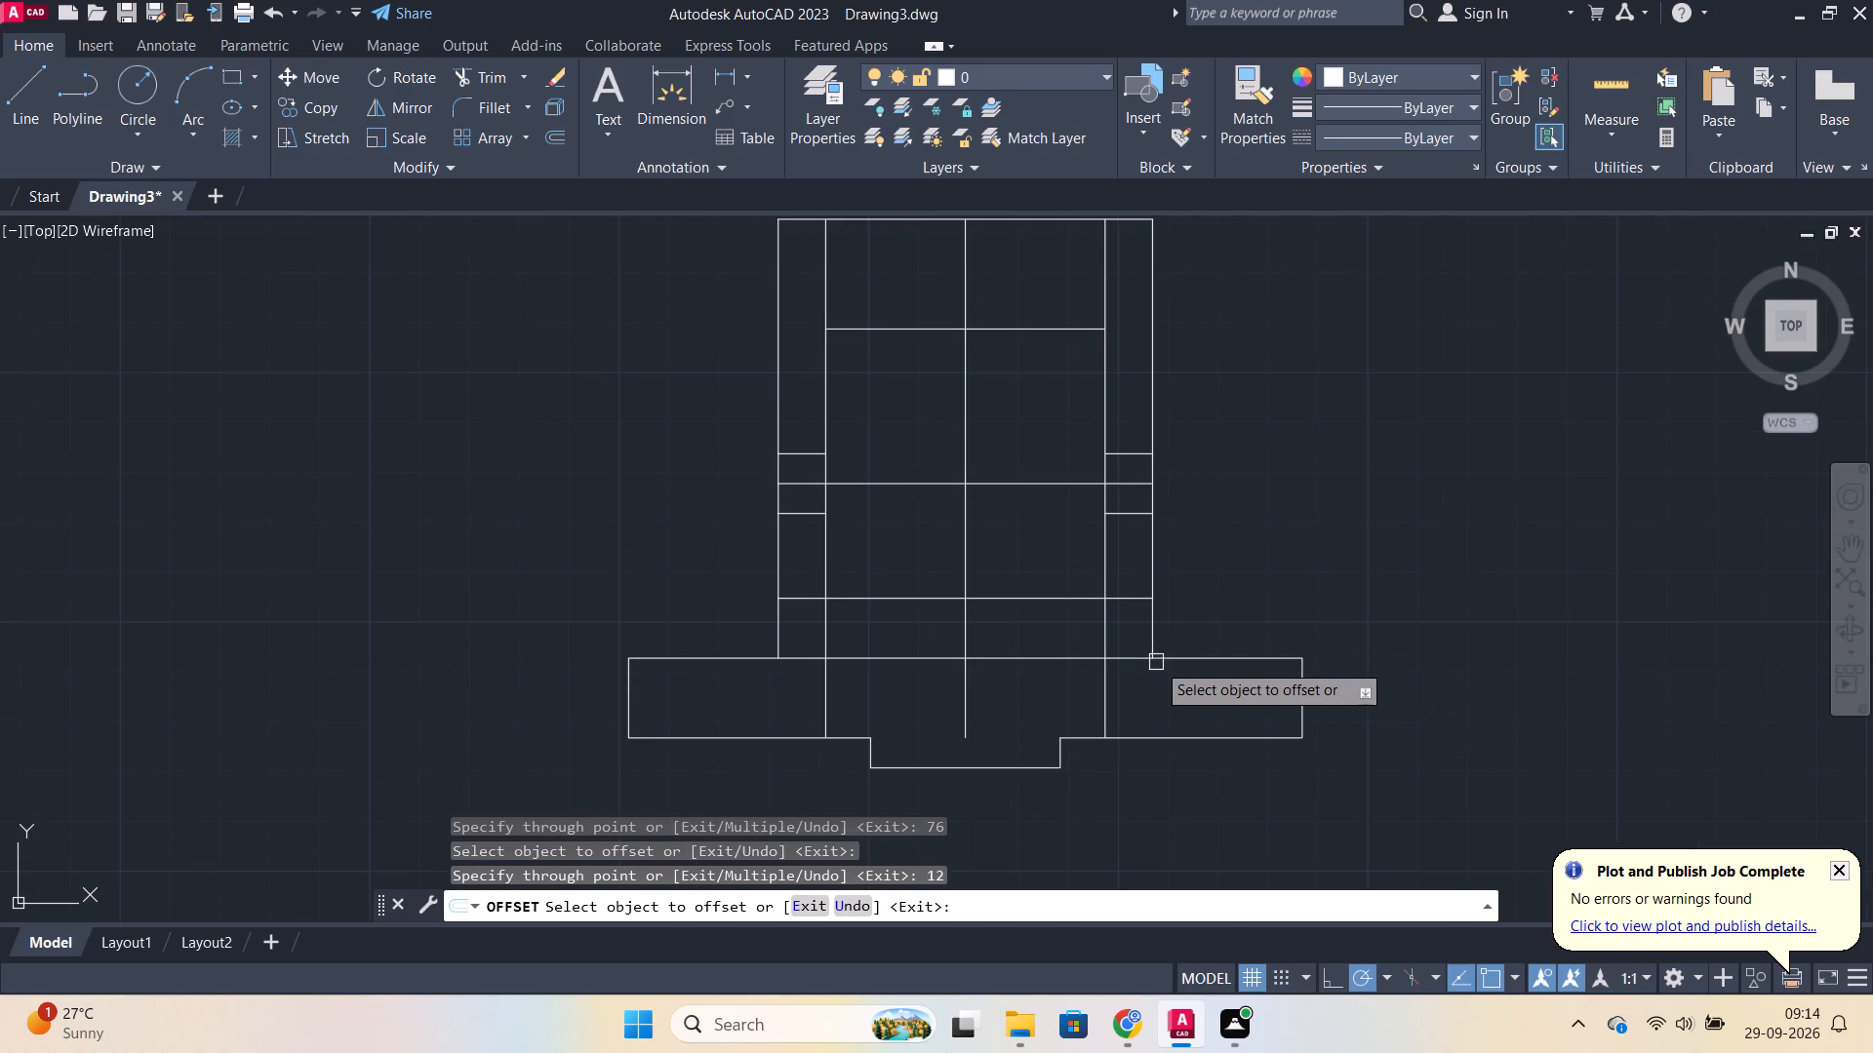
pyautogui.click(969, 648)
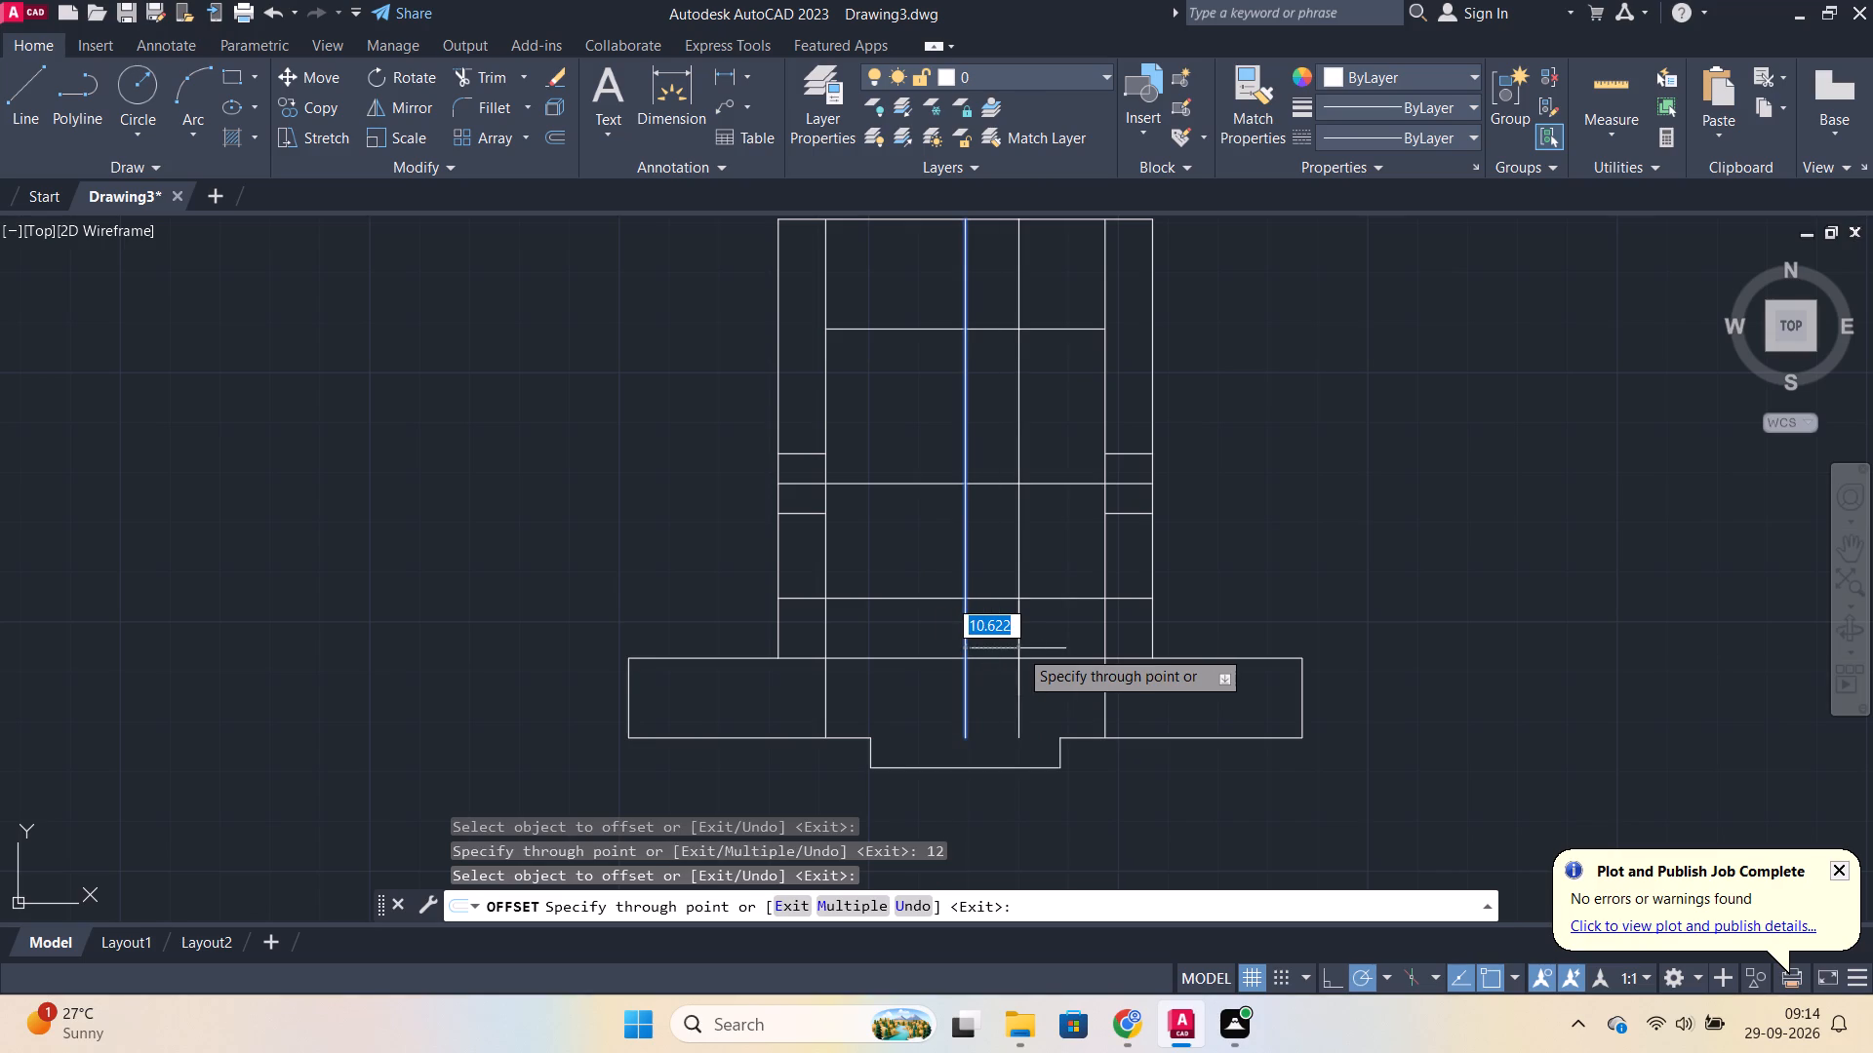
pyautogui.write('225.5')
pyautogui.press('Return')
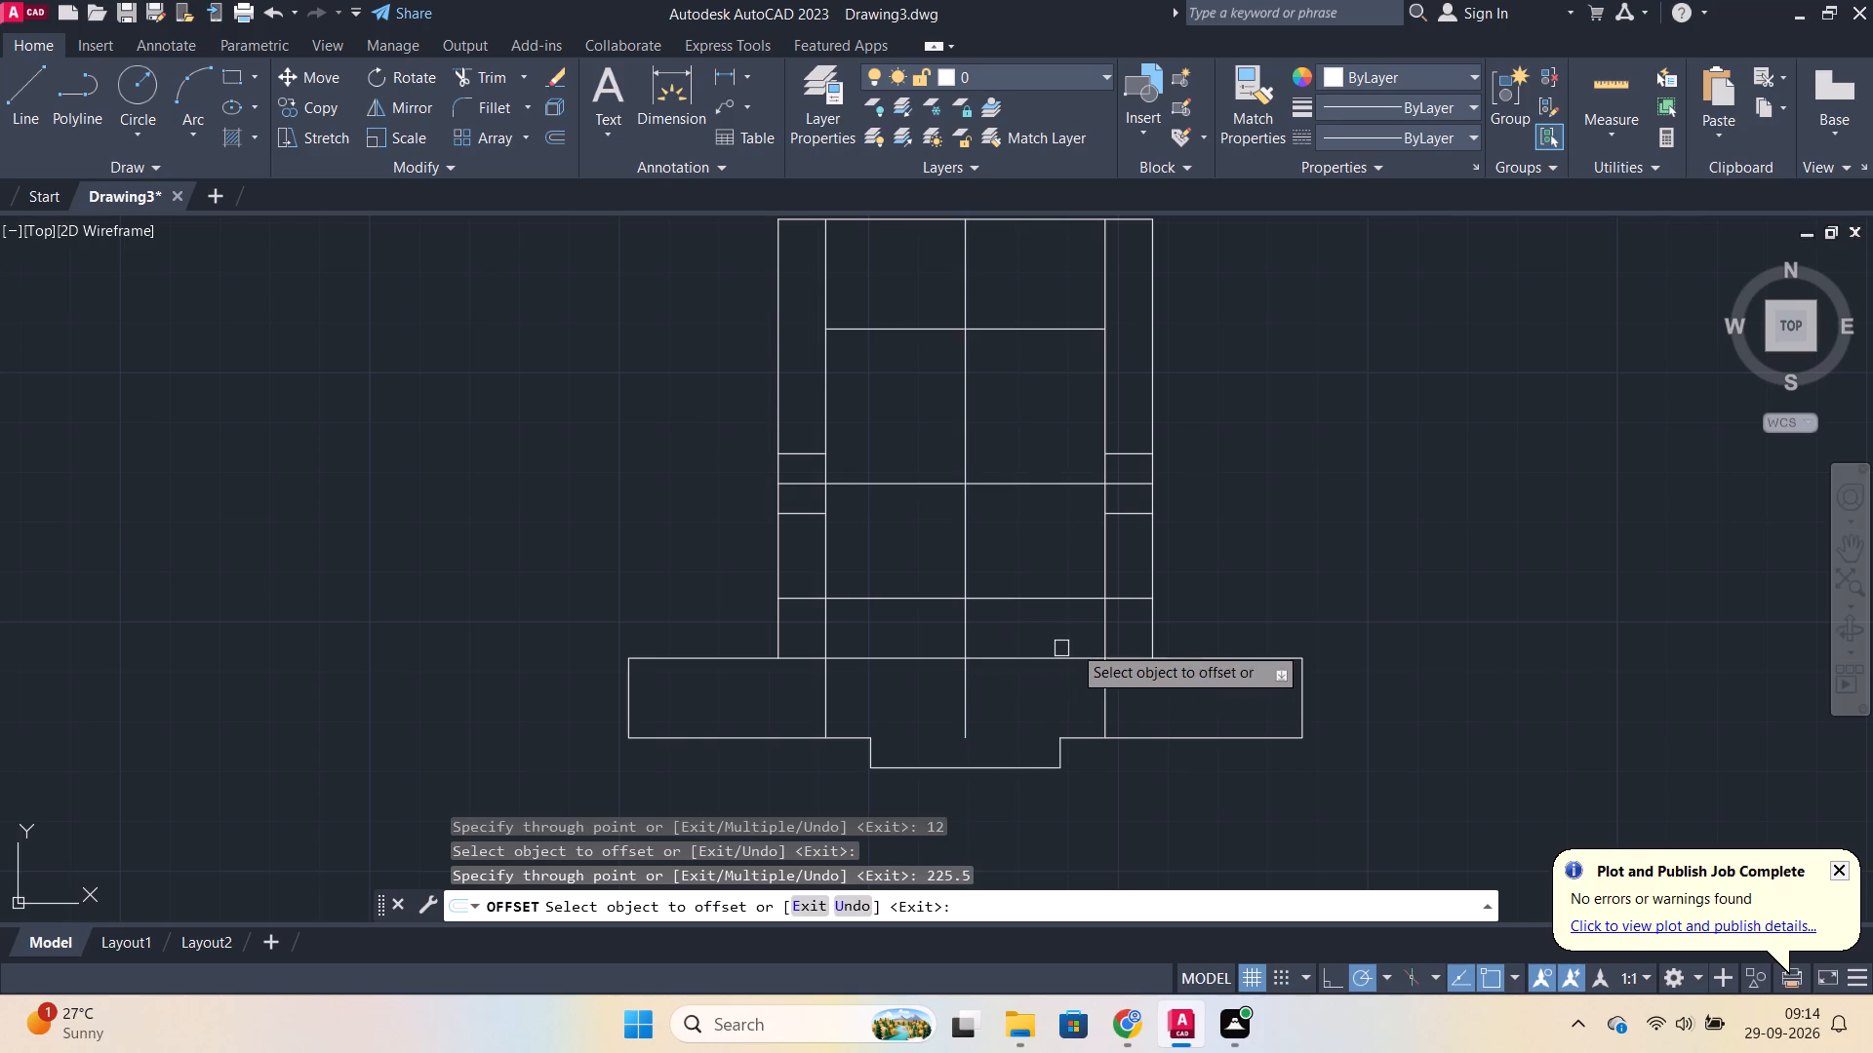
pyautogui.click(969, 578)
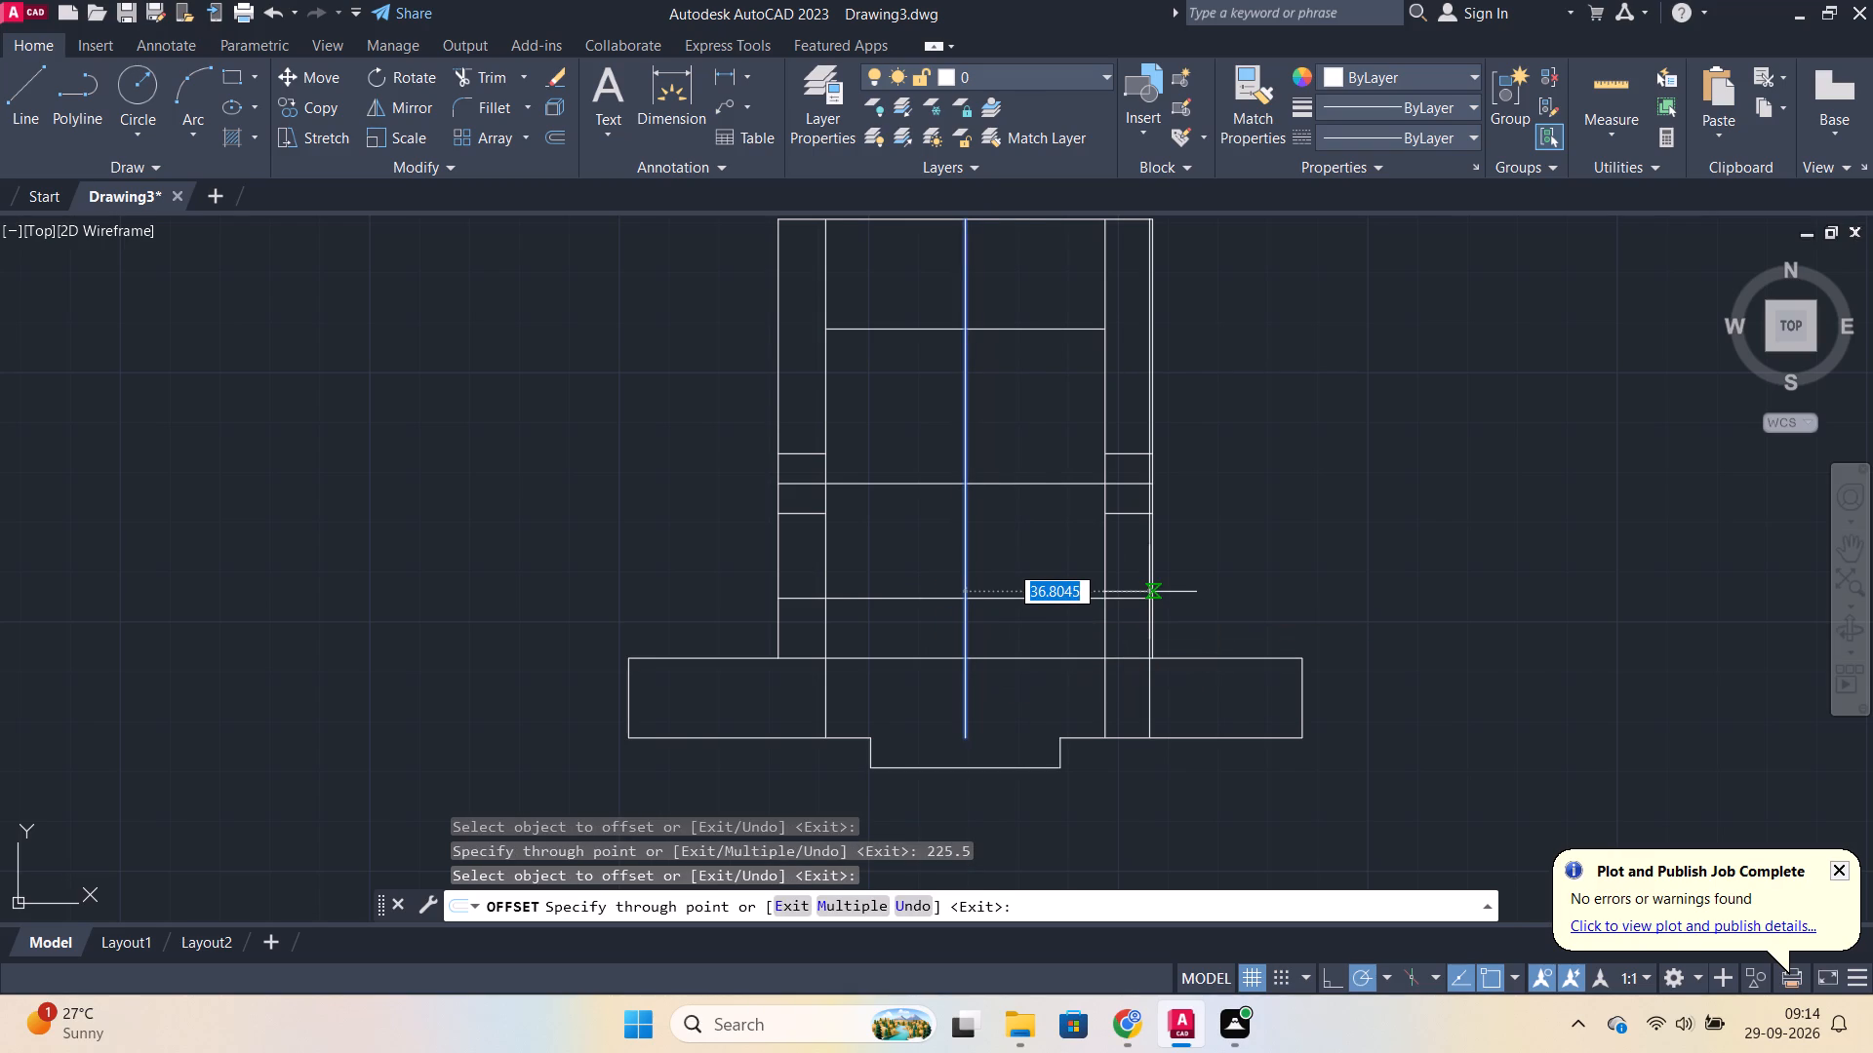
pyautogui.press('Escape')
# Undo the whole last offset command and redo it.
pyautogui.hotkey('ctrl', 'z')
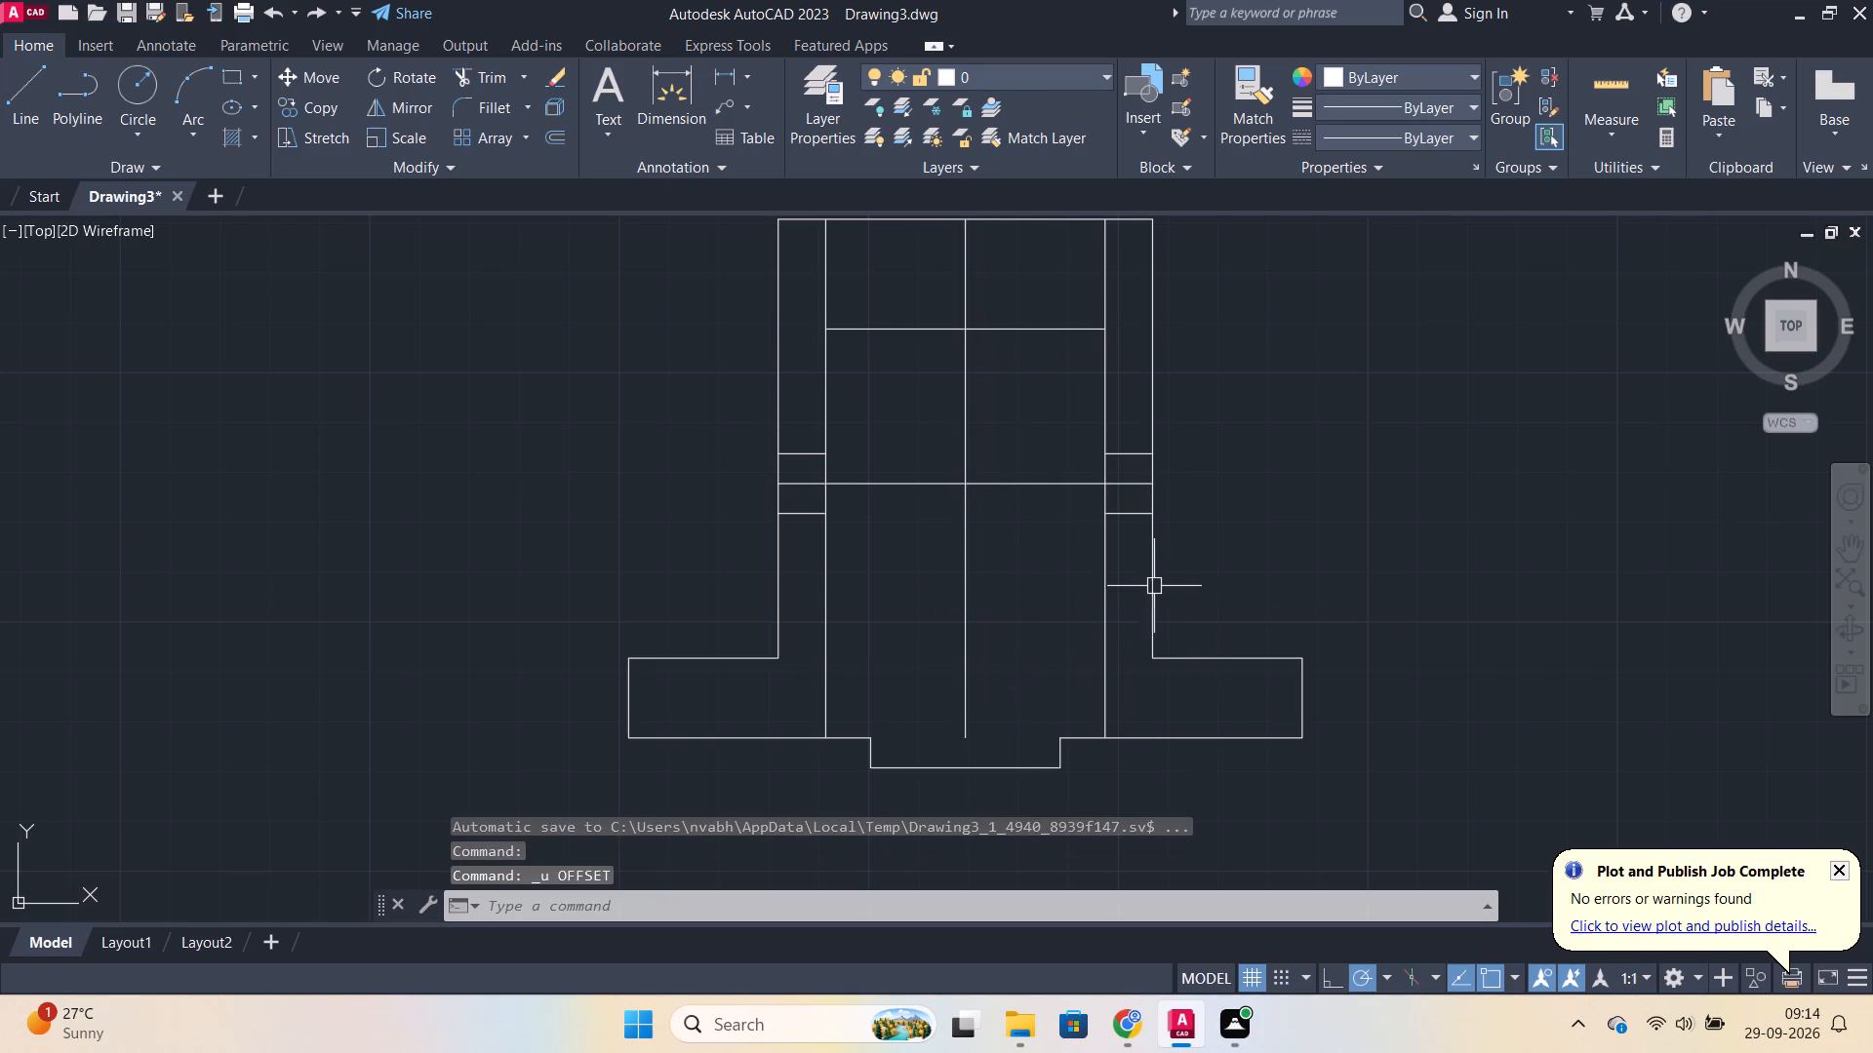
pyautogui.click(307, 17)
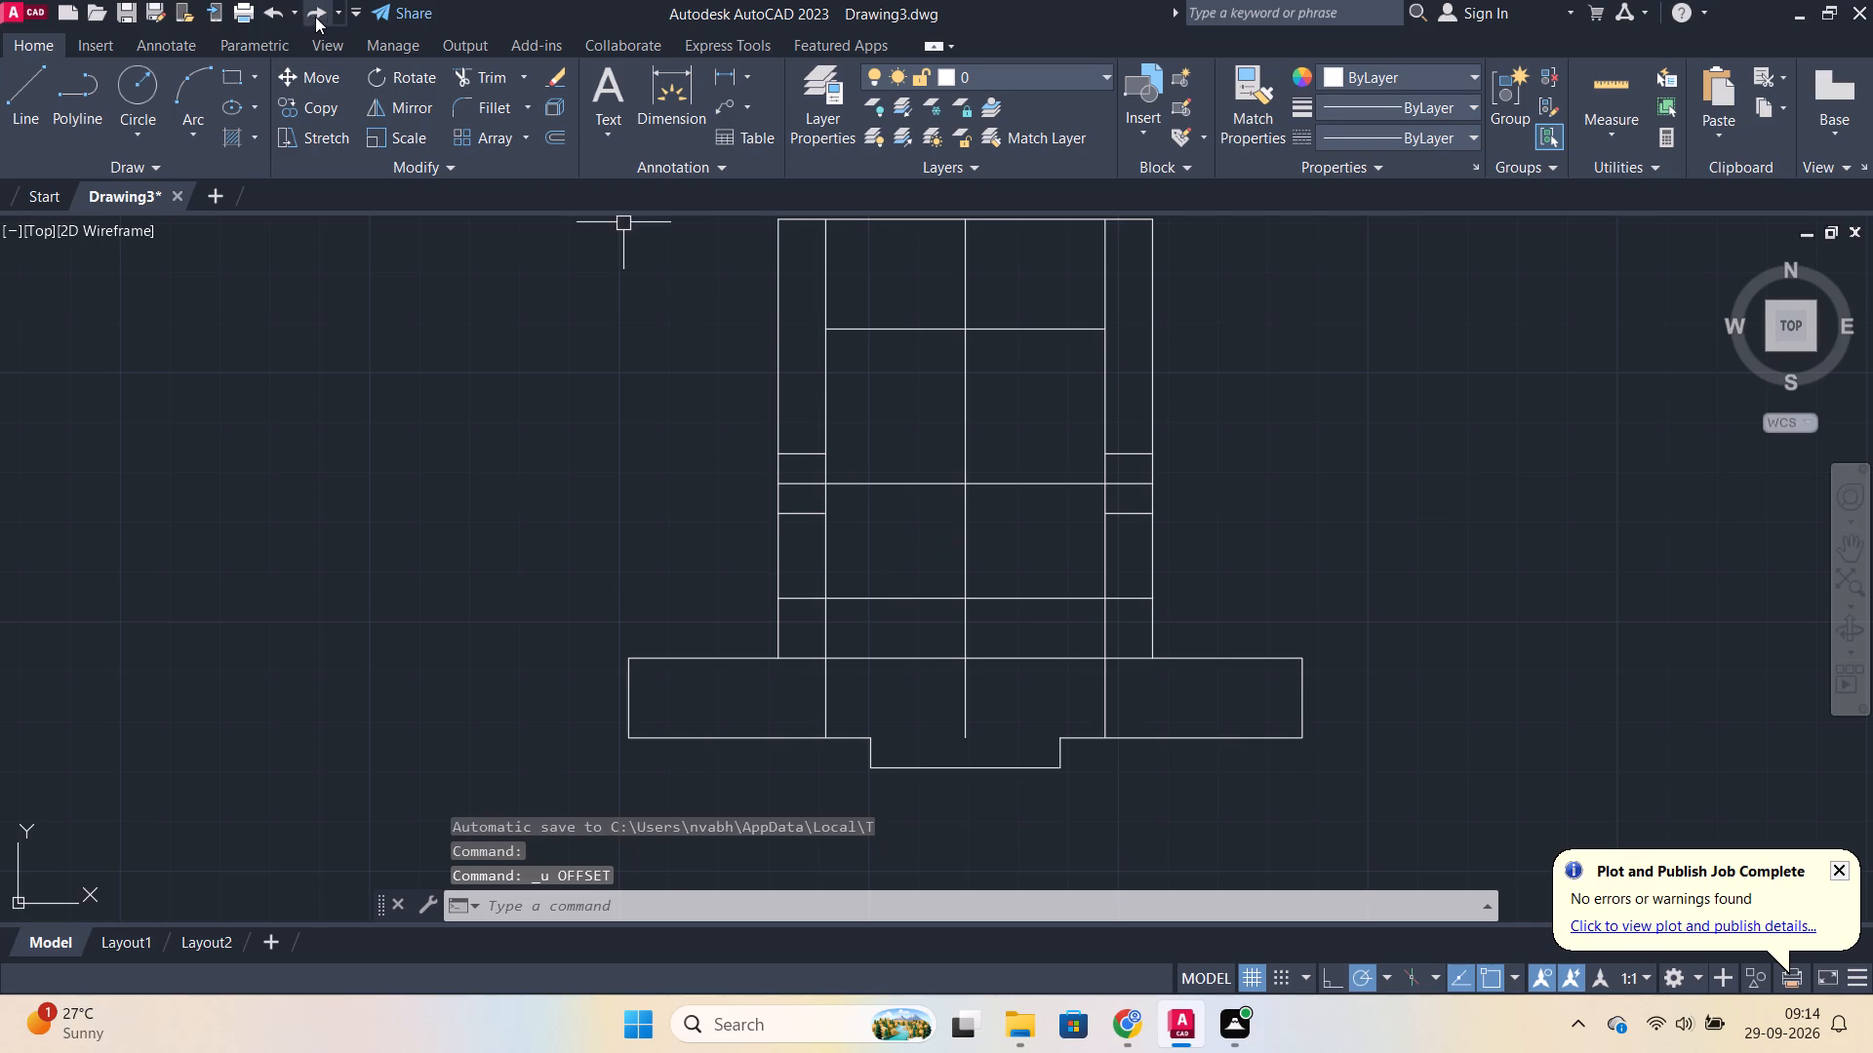
# Offset the vertical centre line by 22.5 to both its right and left sides.
pyautogui.press('o')
pyautogui.press('Return')
pyautogui.press('Return')
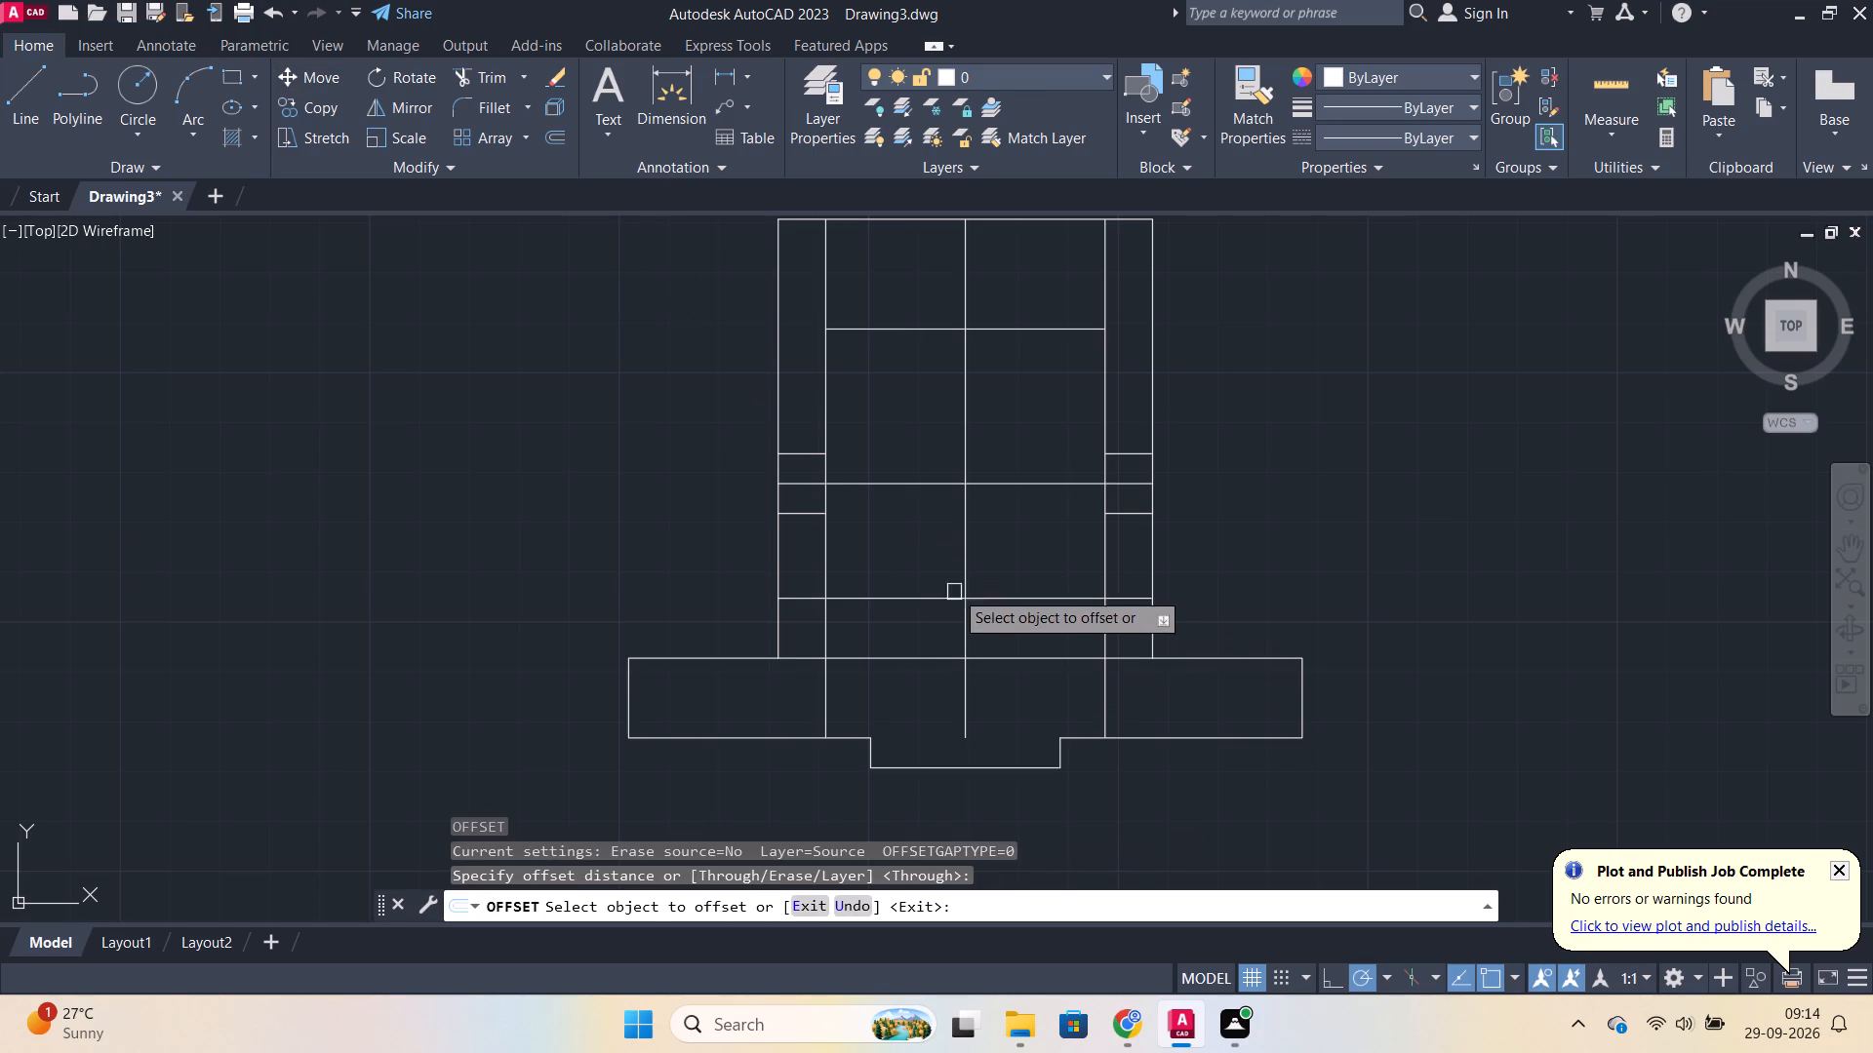
pyautogui.click(964, 544)
pyautogui.write('22.5')
pyautogui.press('Return')
pyautogui.click(971, 563)
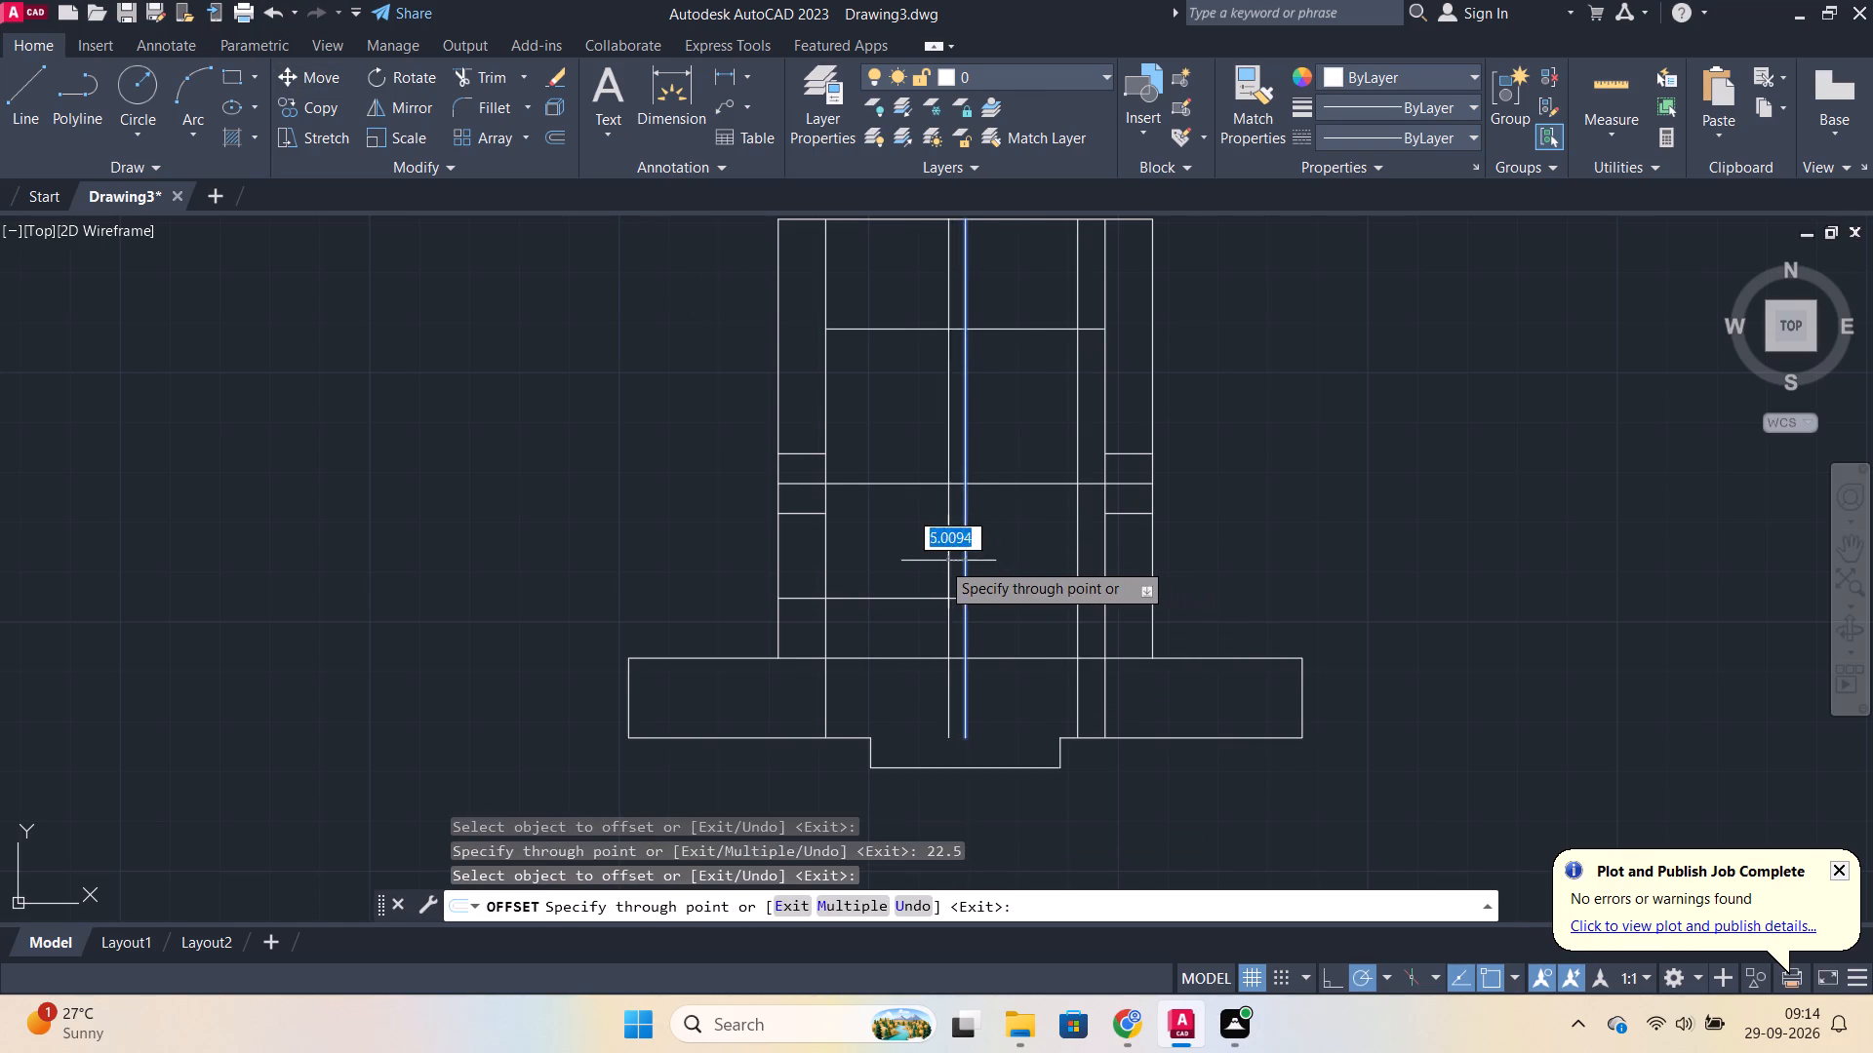
pyautogui.write('22.5')
pyautogui.press('Return')
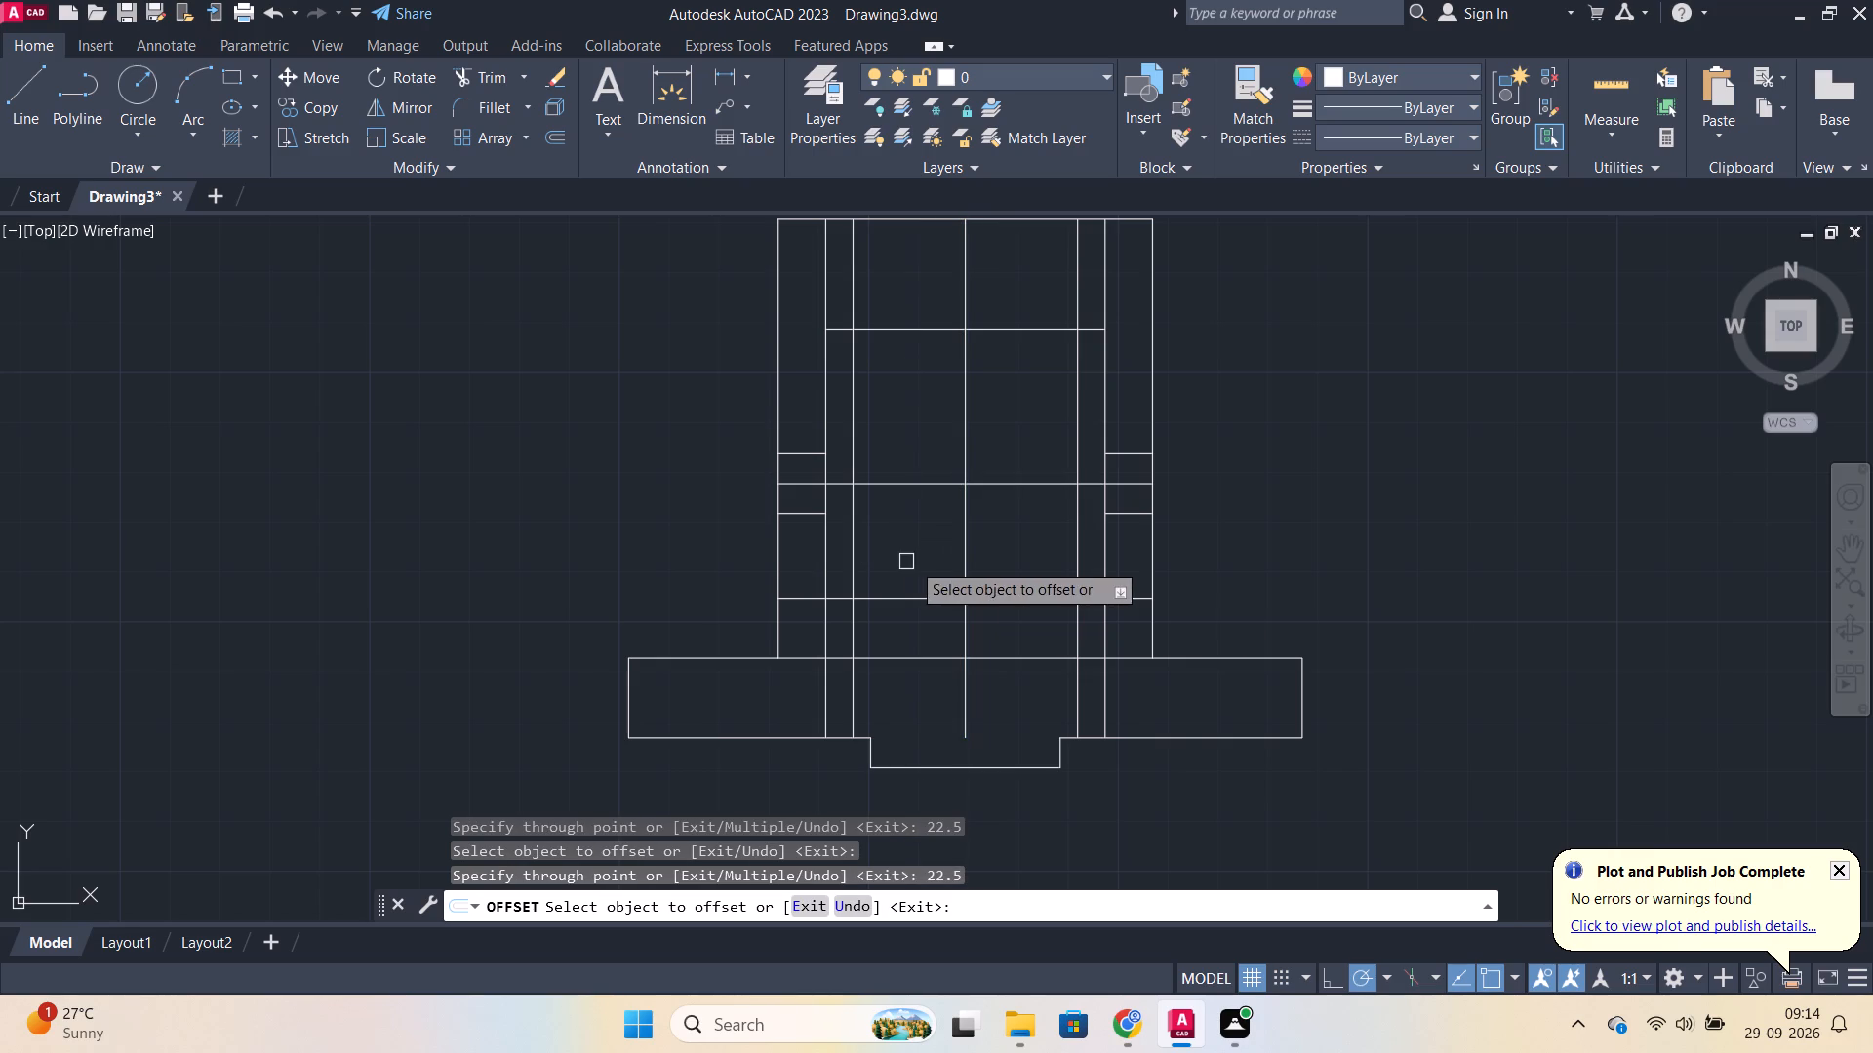
pyautogui.press('Escape')
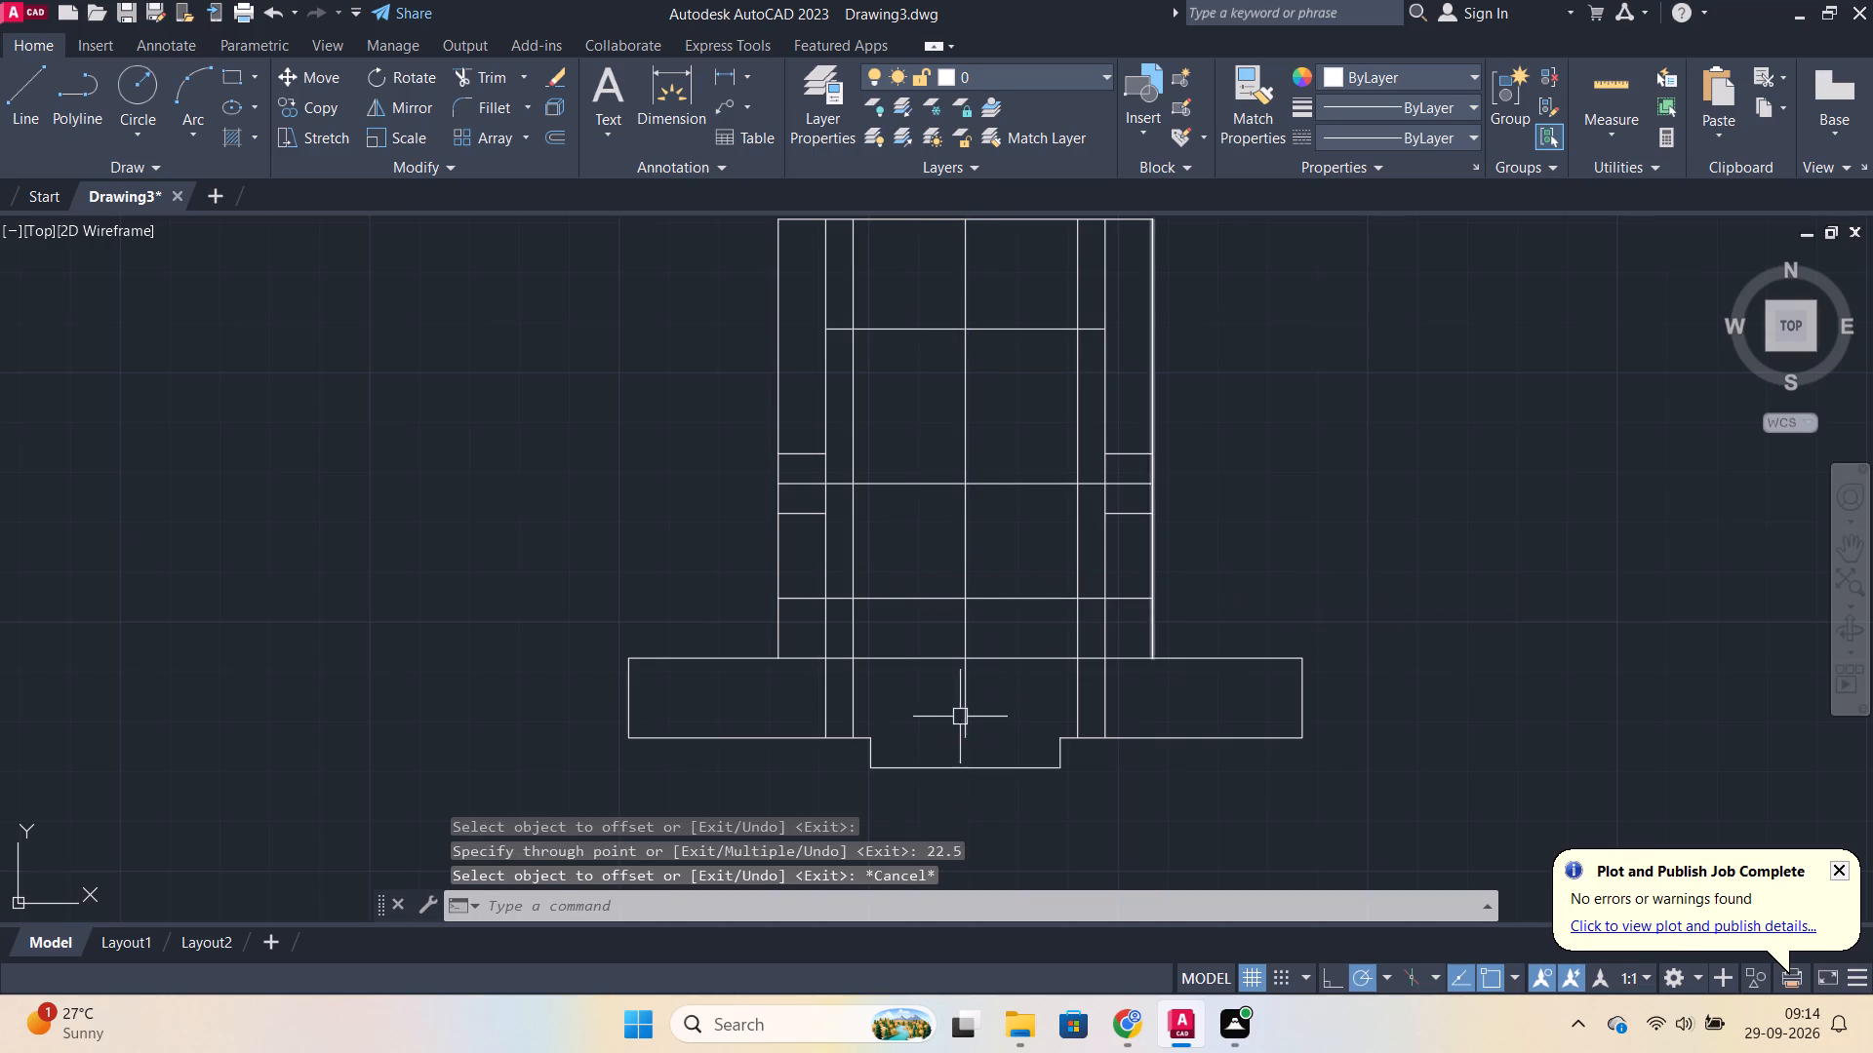
# Trim the left 28 line below the 76 line, the 12 offset line's left end, and the left 22.5 and centre lines below it.
pyautogui.press('t')
pyautogui.press('r')
pyautogui.press('Return')
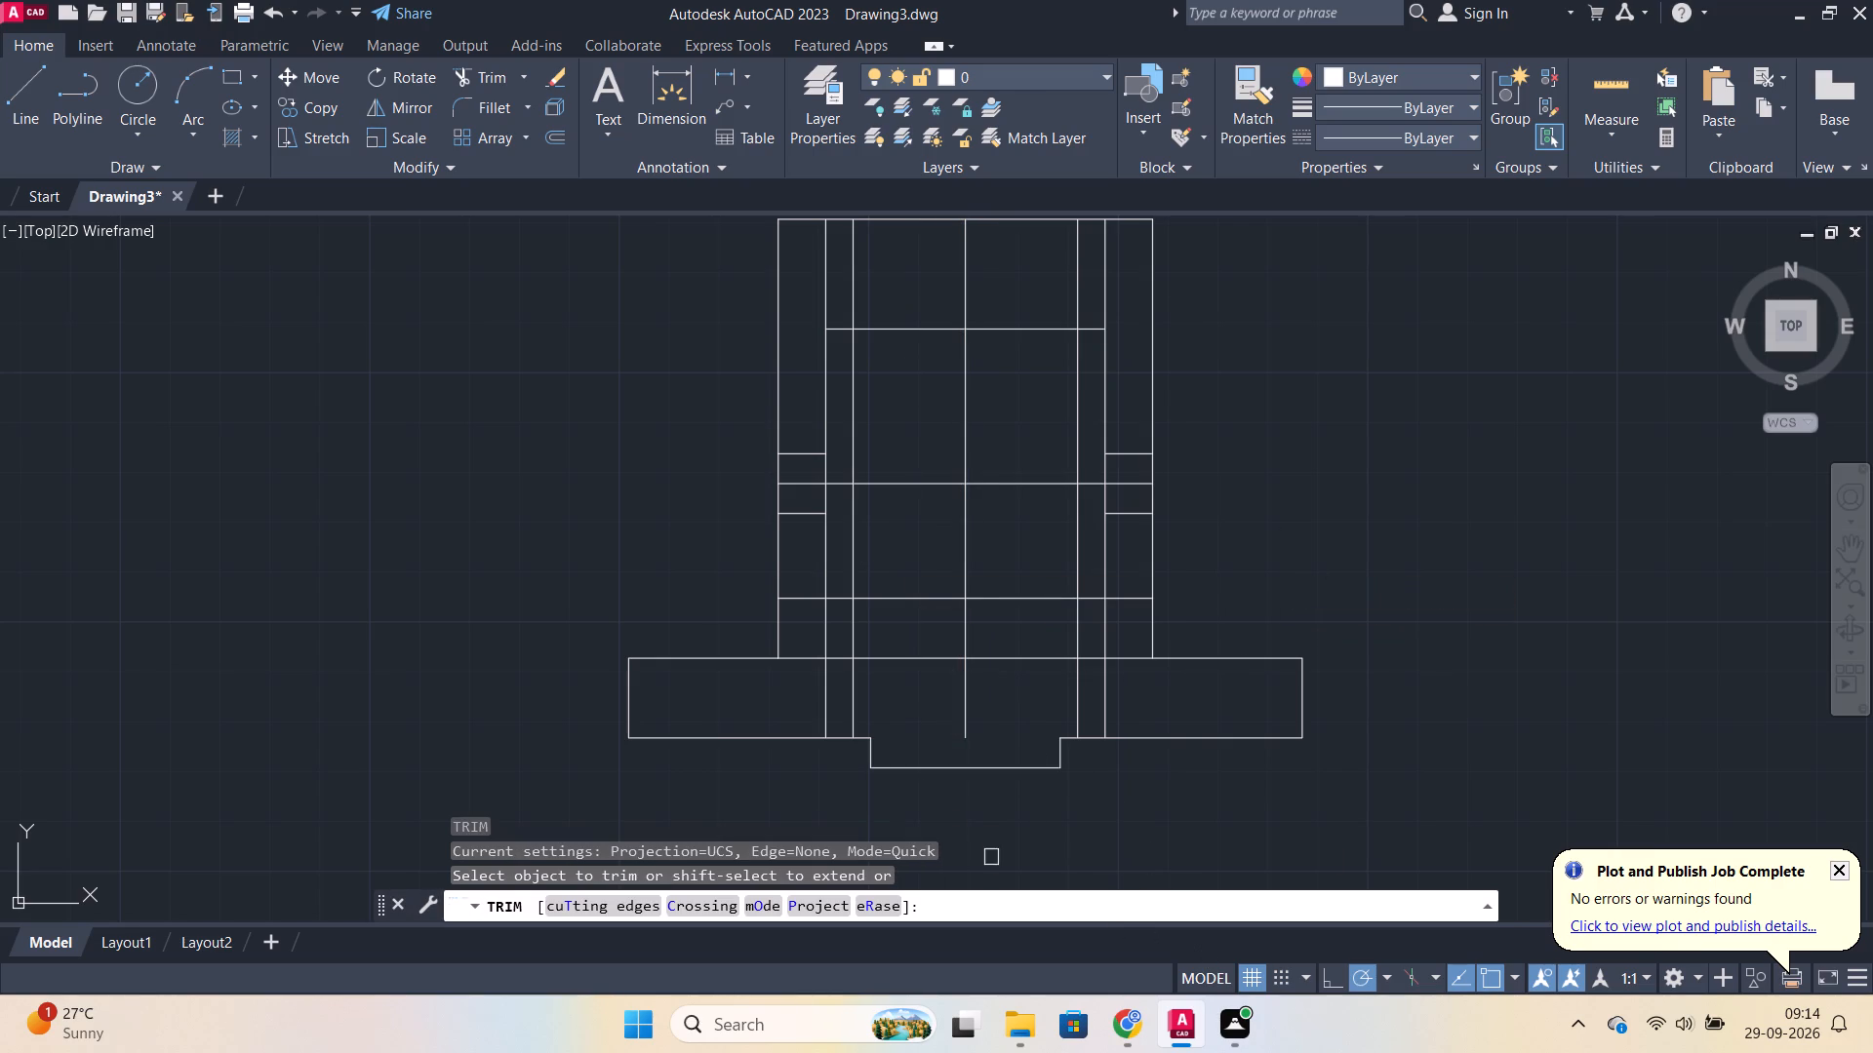
pyautogui.click(825, 673)
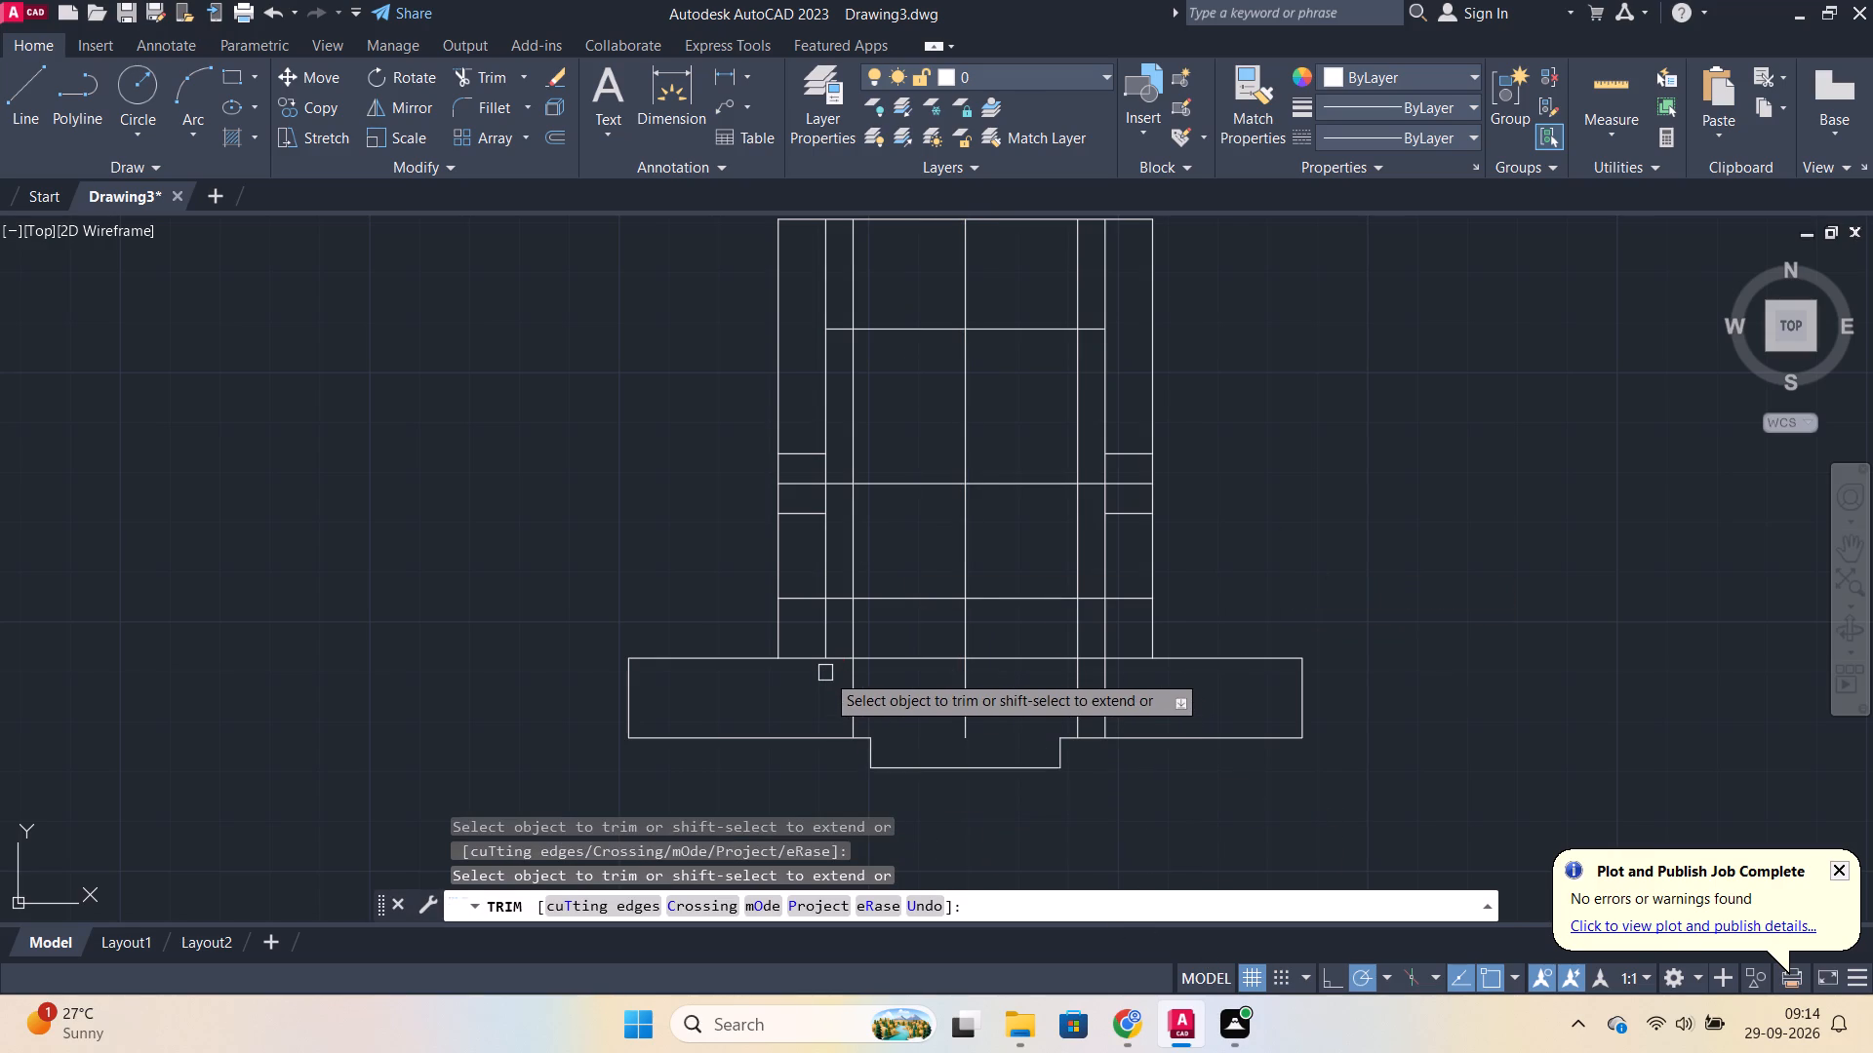
pyautogui.click(825, 657)
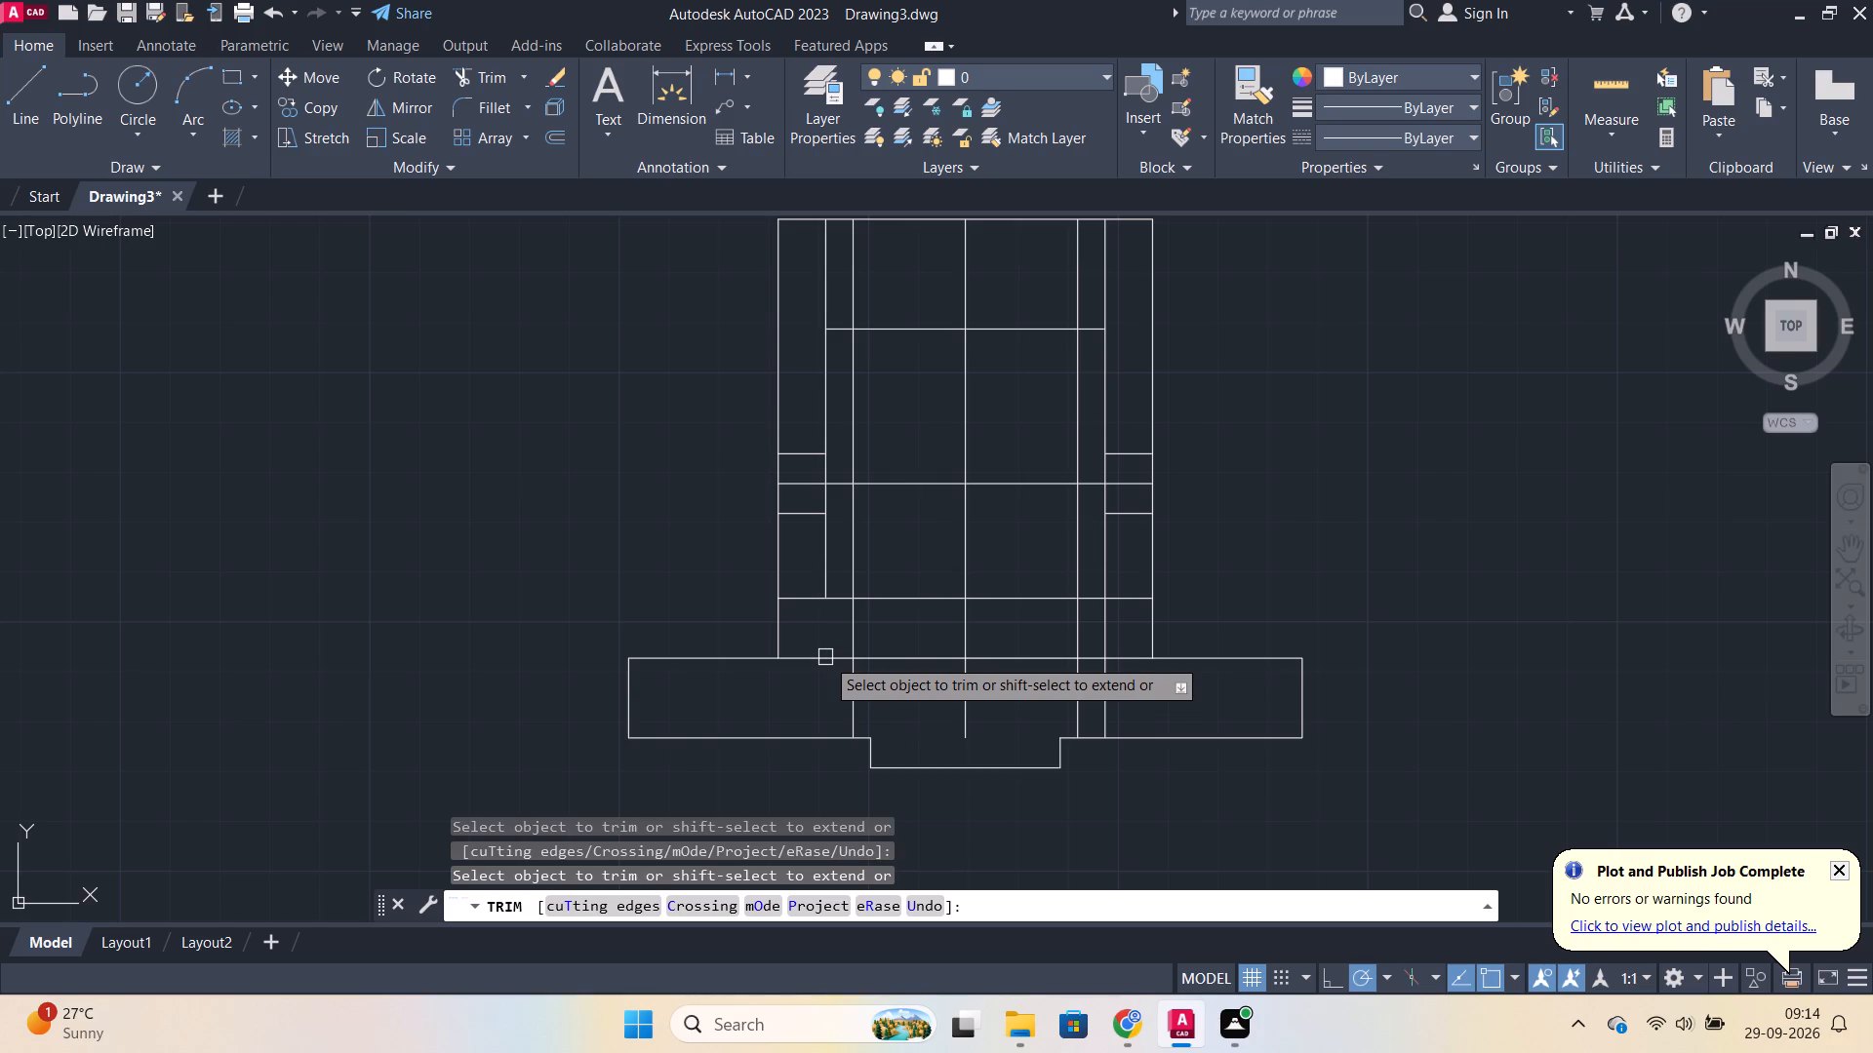
pyautogui.click(833, 661)
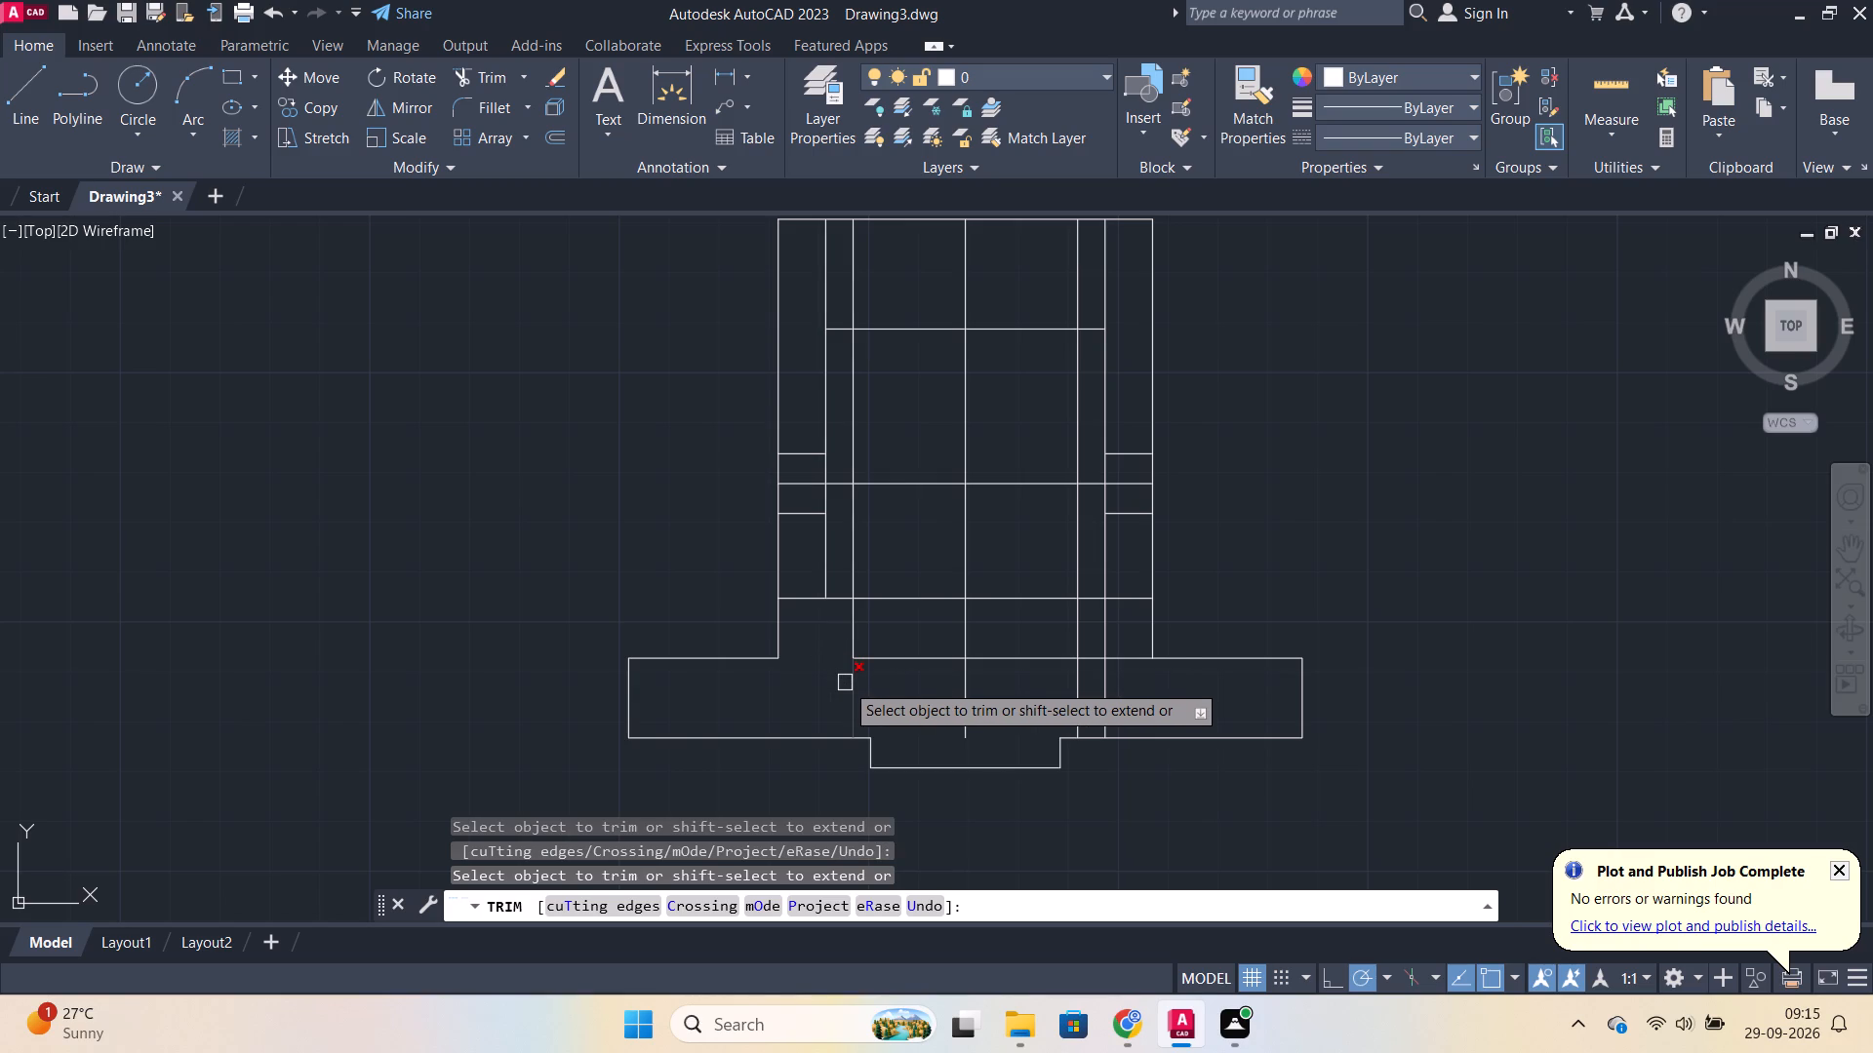
pyautogui.click(845, 682)
pyautogui.click(968, 683)
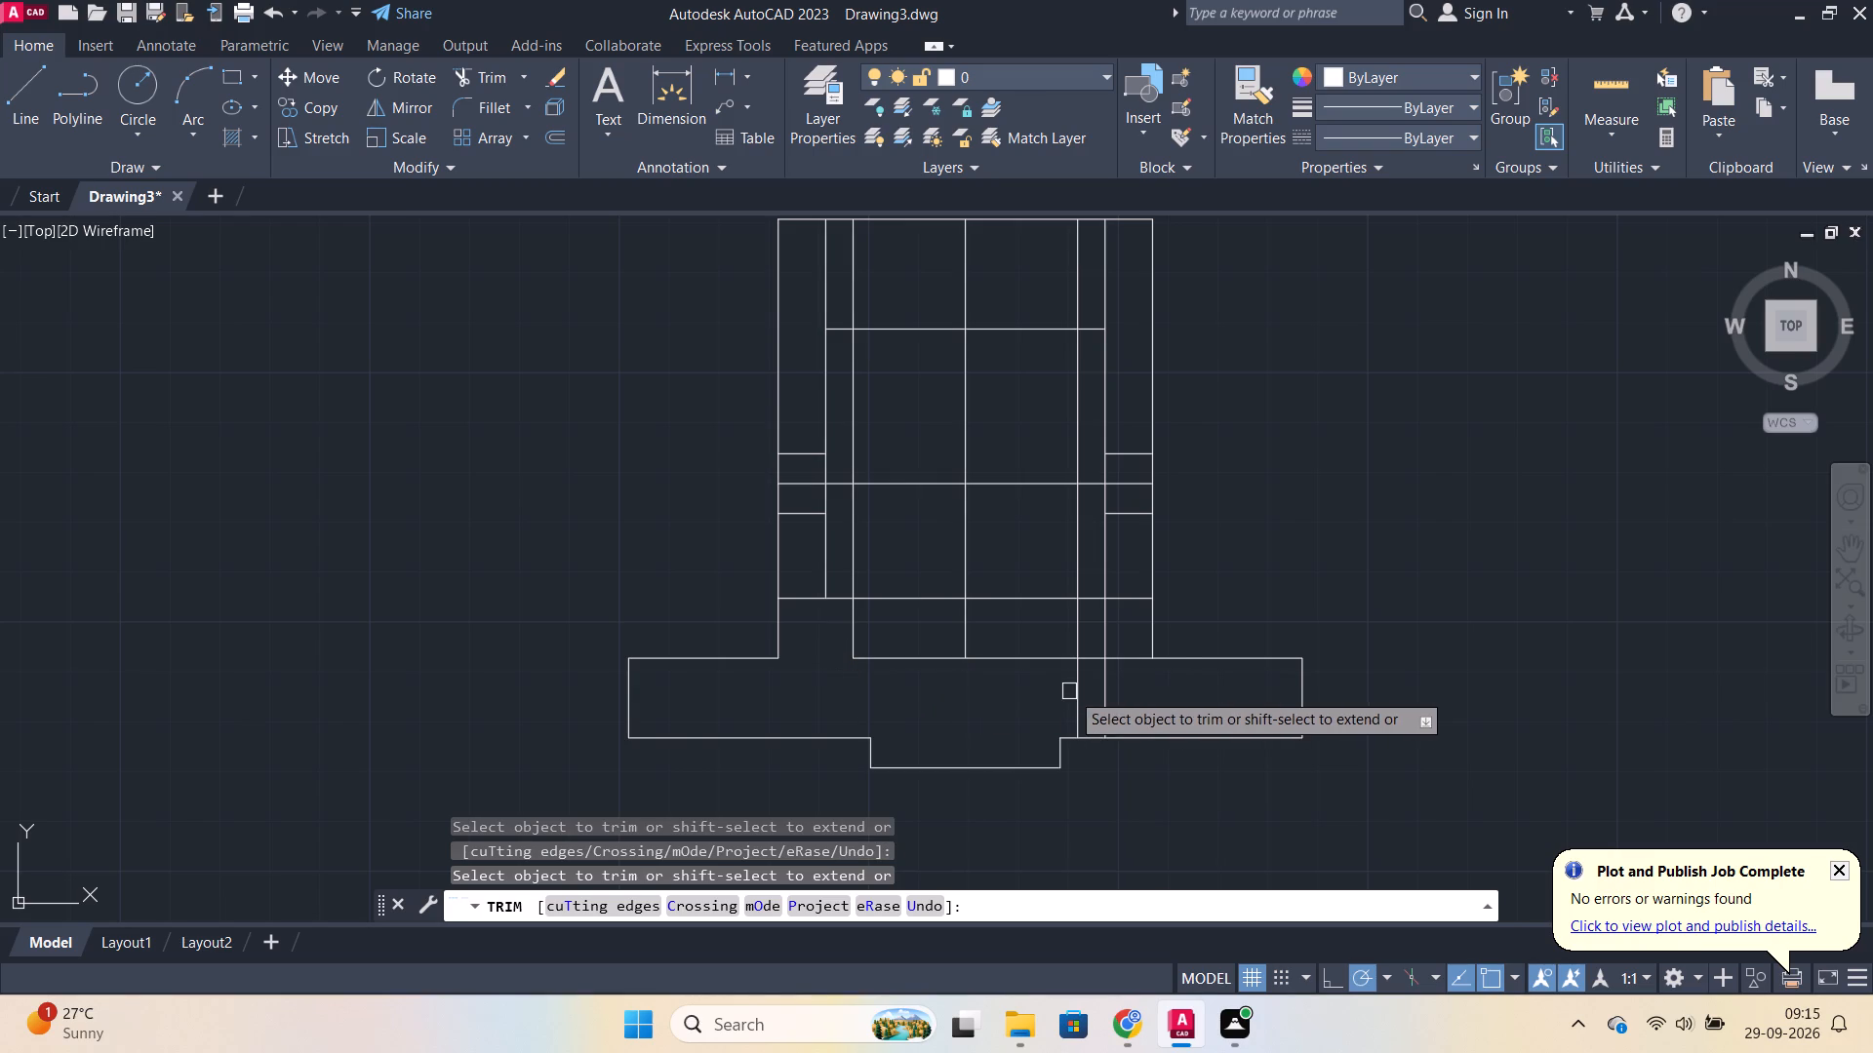
# Trim the right 28 line below the 76 line, the 12 offset line's right end, and the right 22.5 line below it.
pyautogui.click(1100, 679)
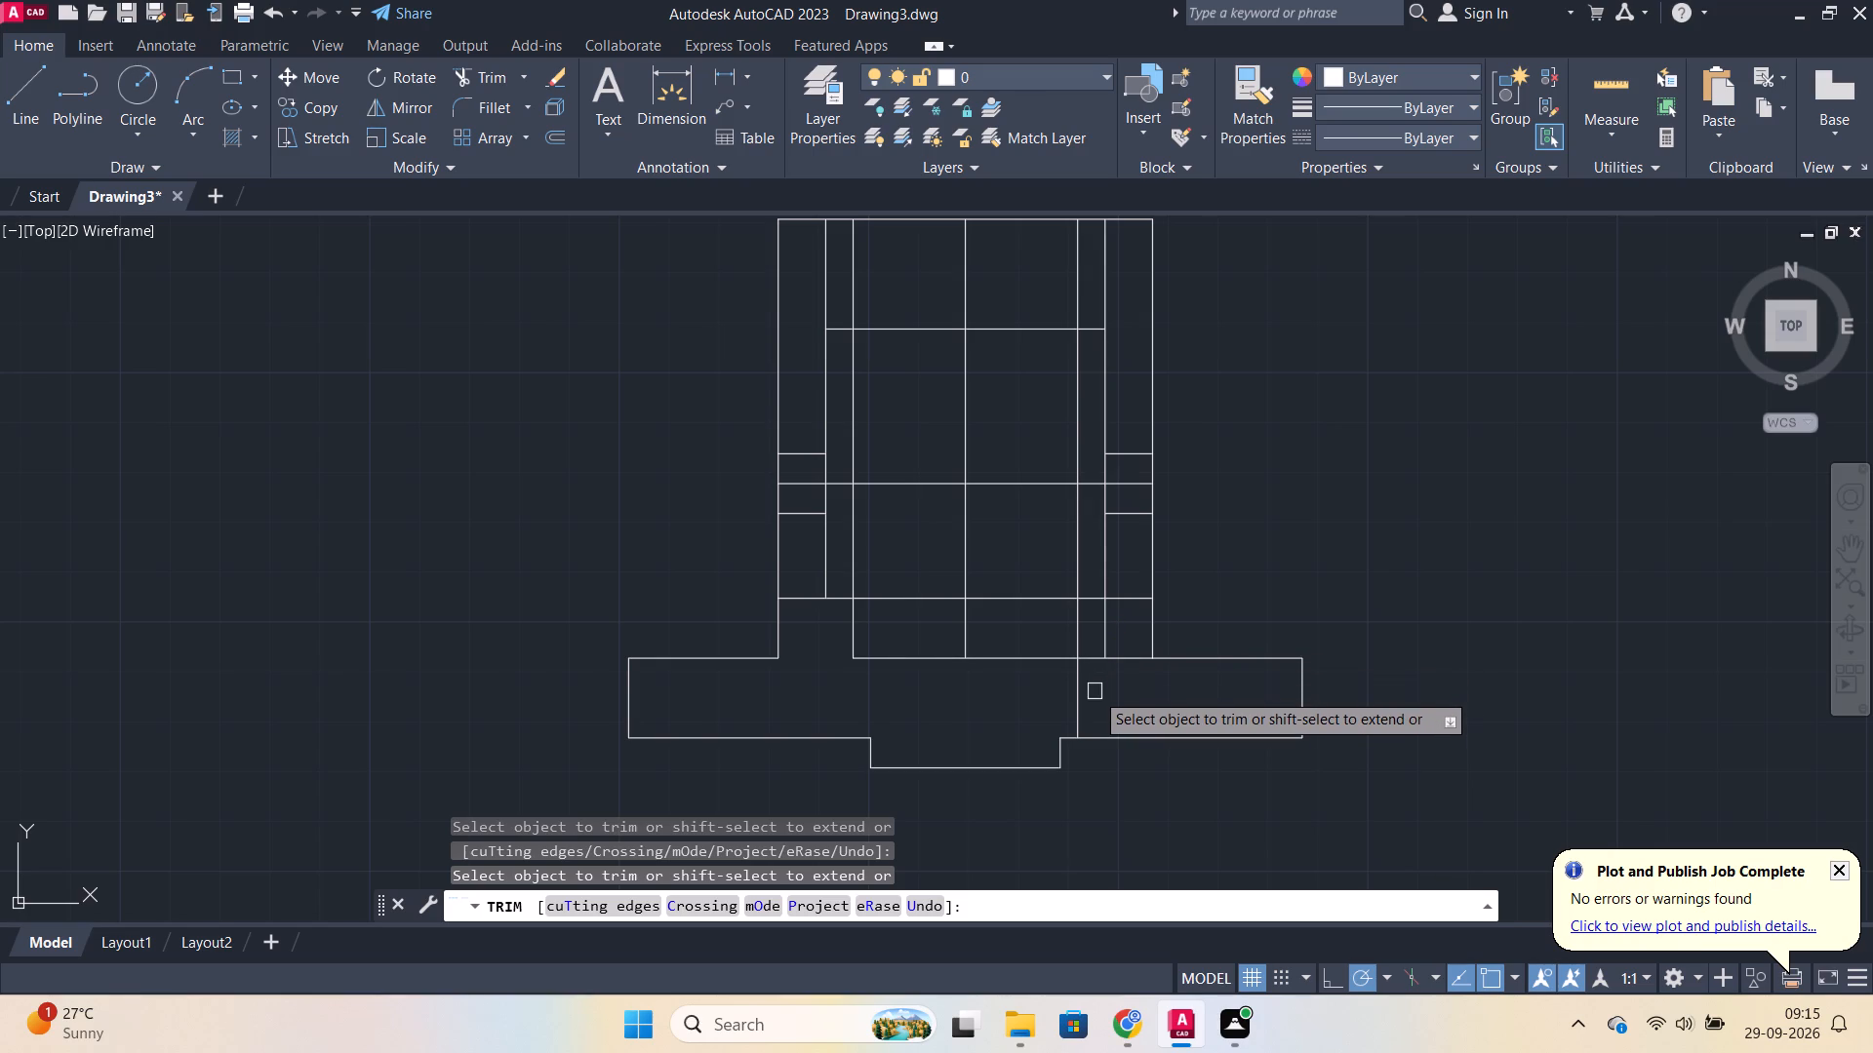
pyautogui.click(1100, 618)
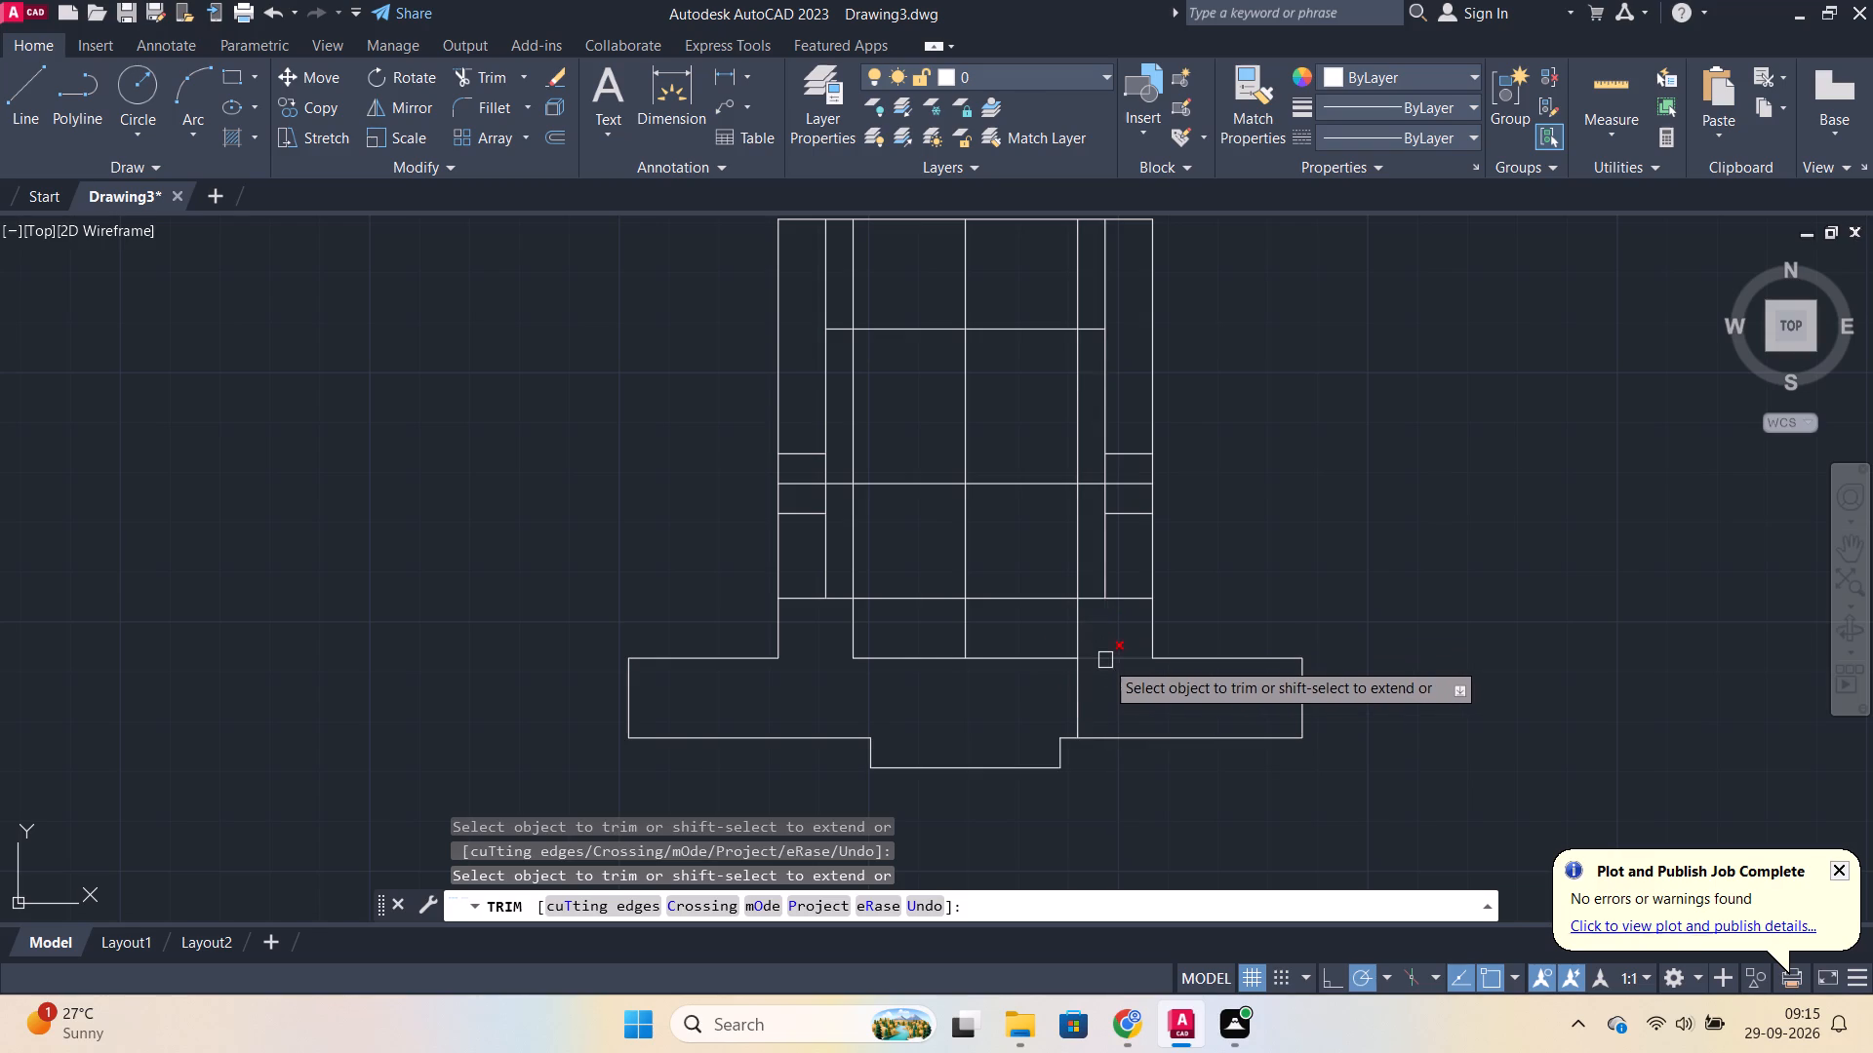
pyautogui.click(1104, 659)
pyautogui.click(1074, 693)
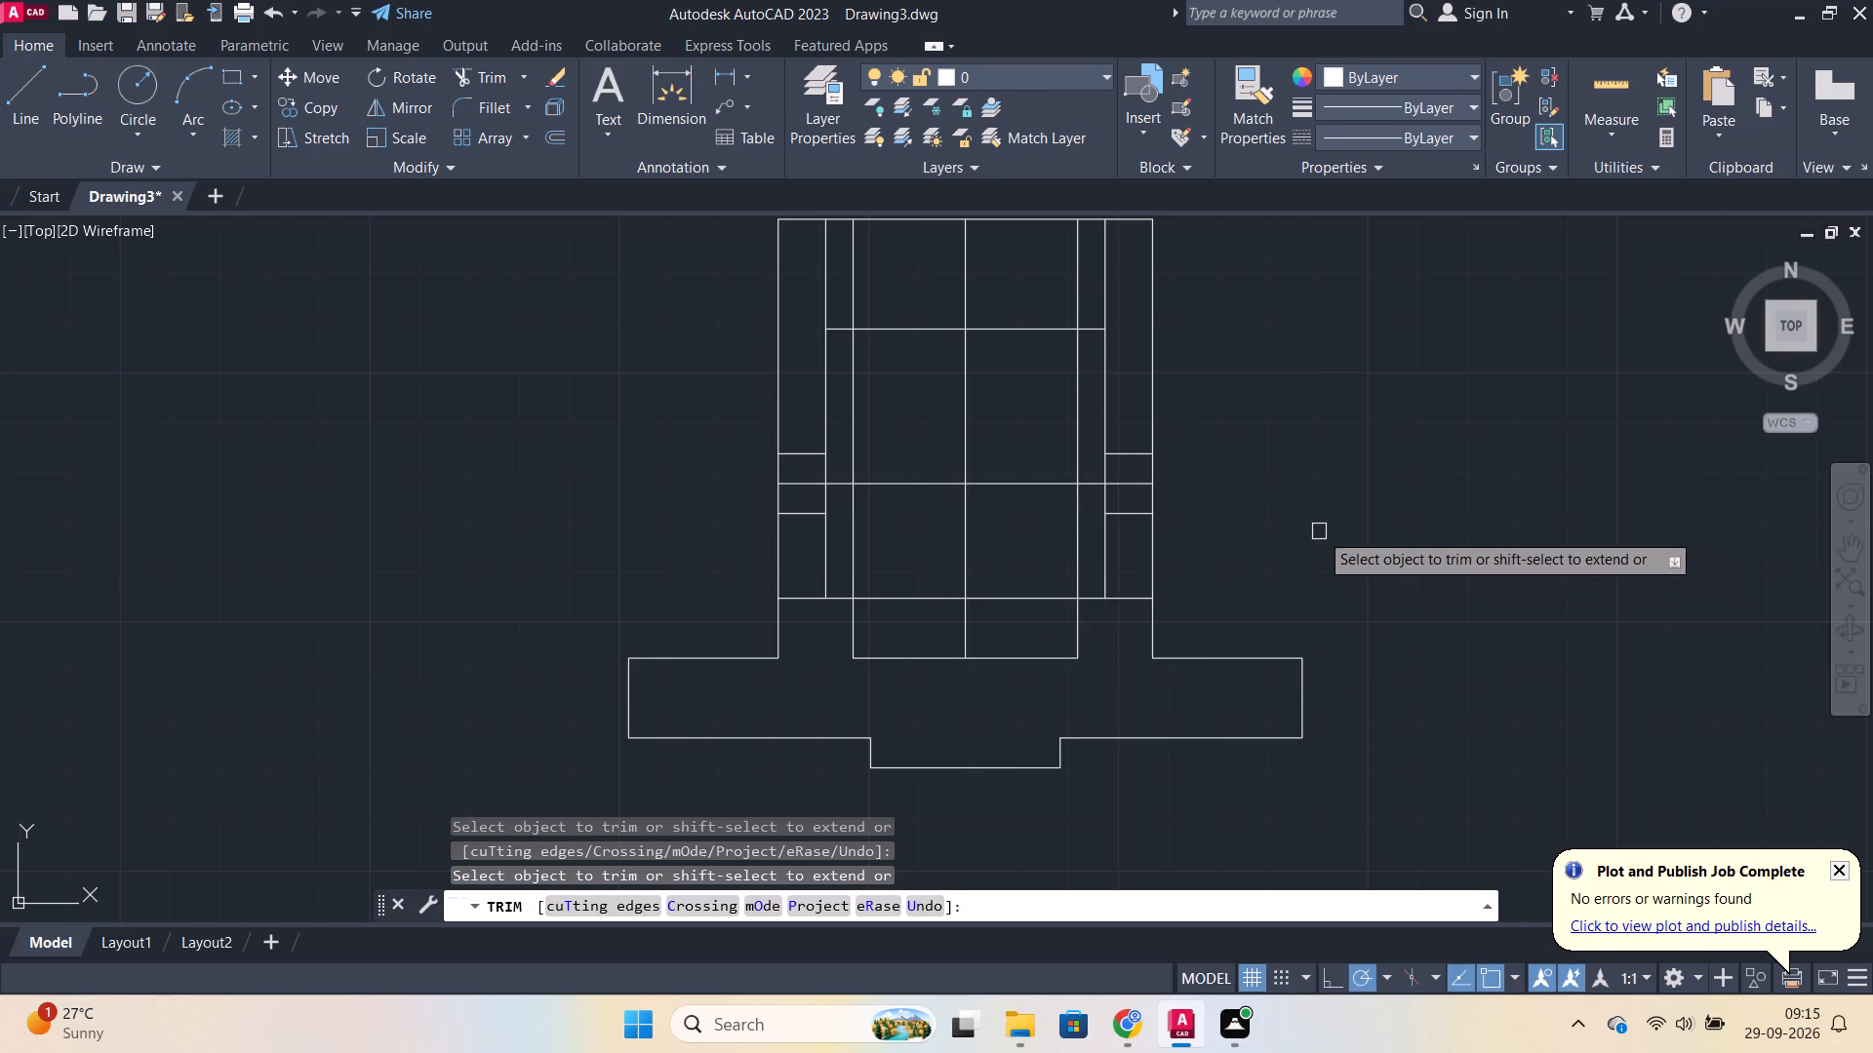
# Trim both vertical 22.5 offset lines above the horizontal 76 offset line, keeping only their short lower pieces.
pyautogui.moveTo(1319, 530); pyautogui.dragTo(1325, 606, button='middle')
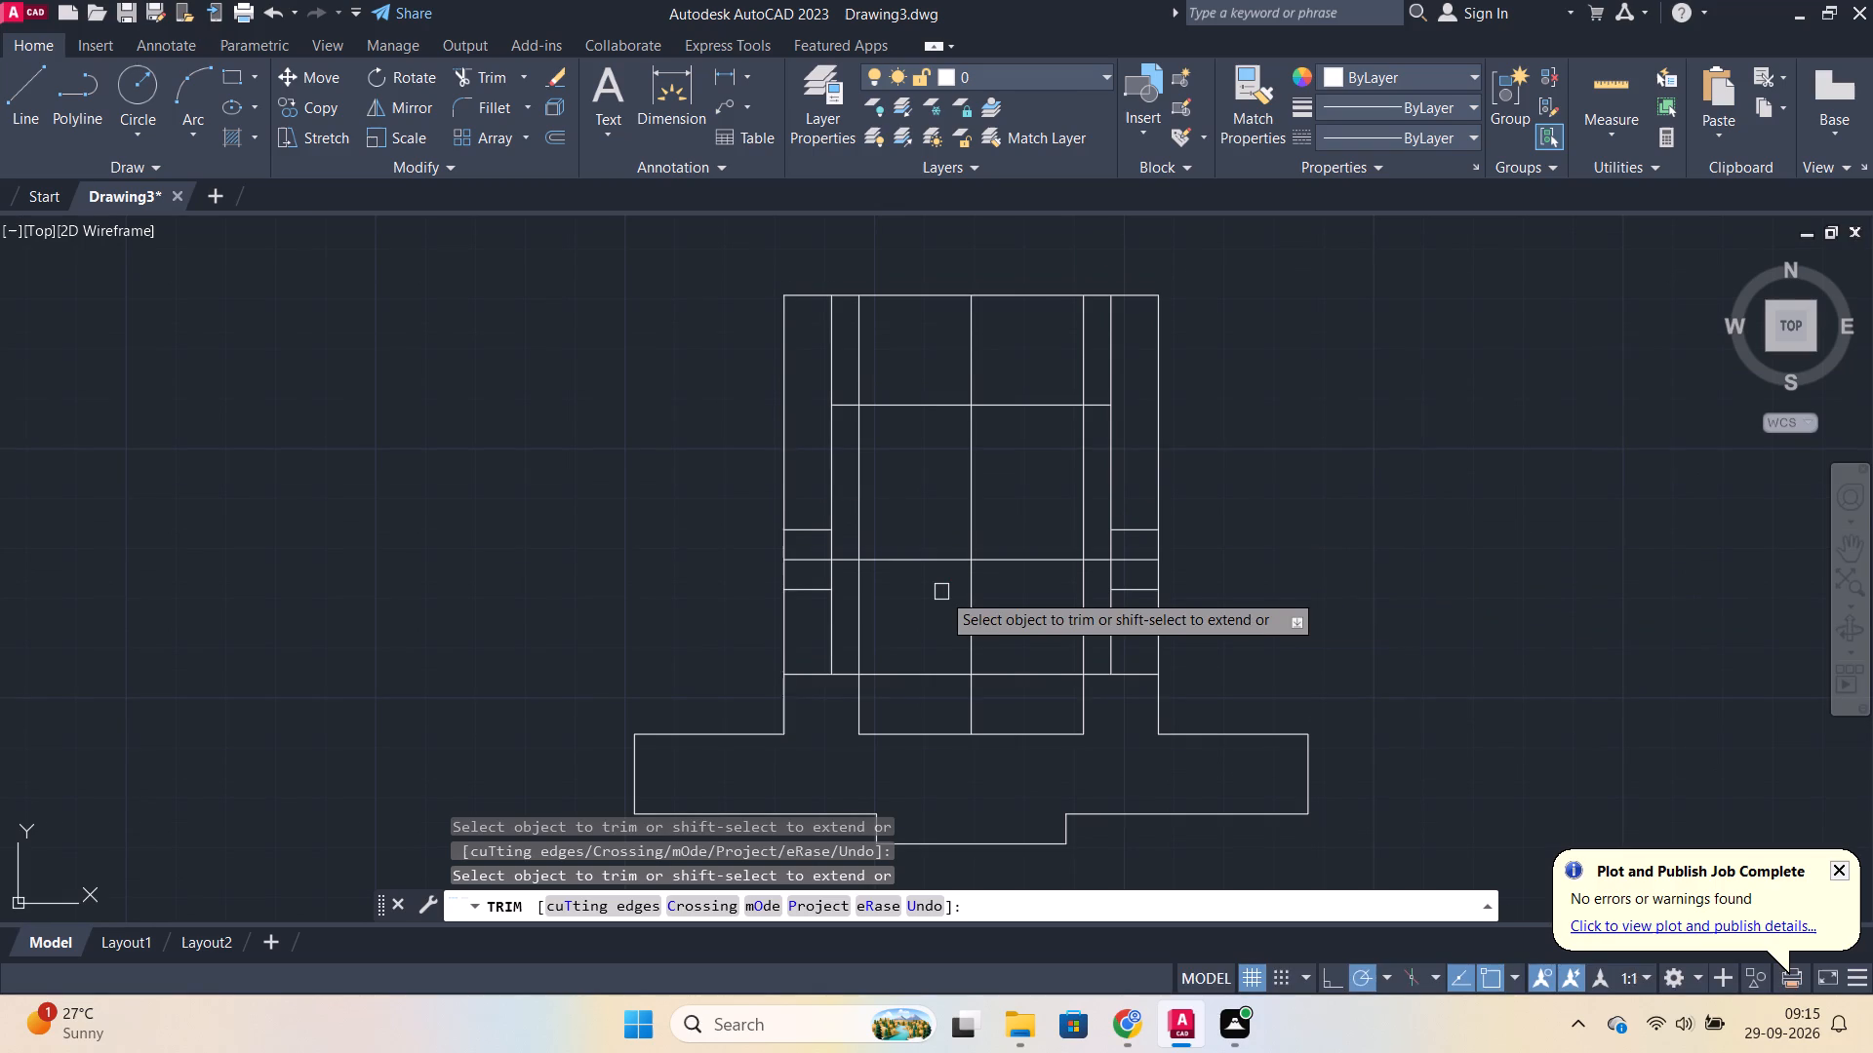
pyautogui.click(865, 633)
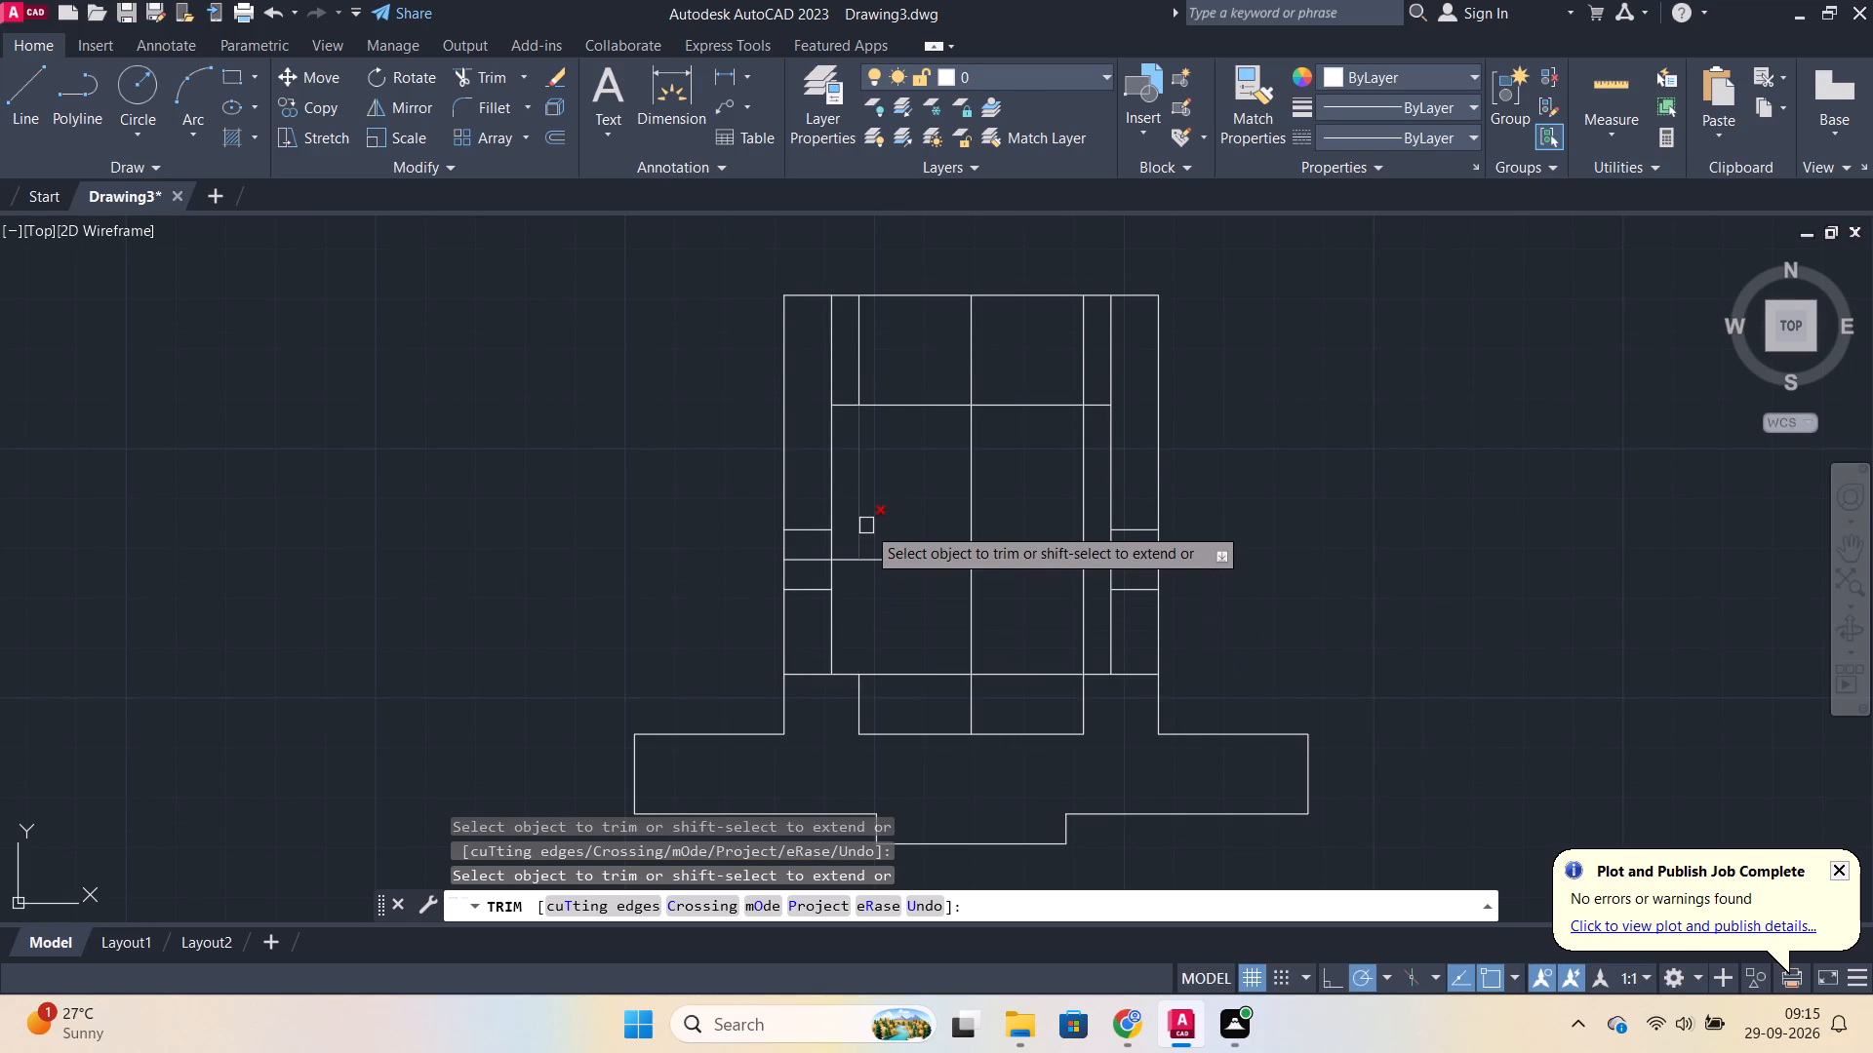
pyautogui.click(866, 526)
pyautogui.click(859, 357)
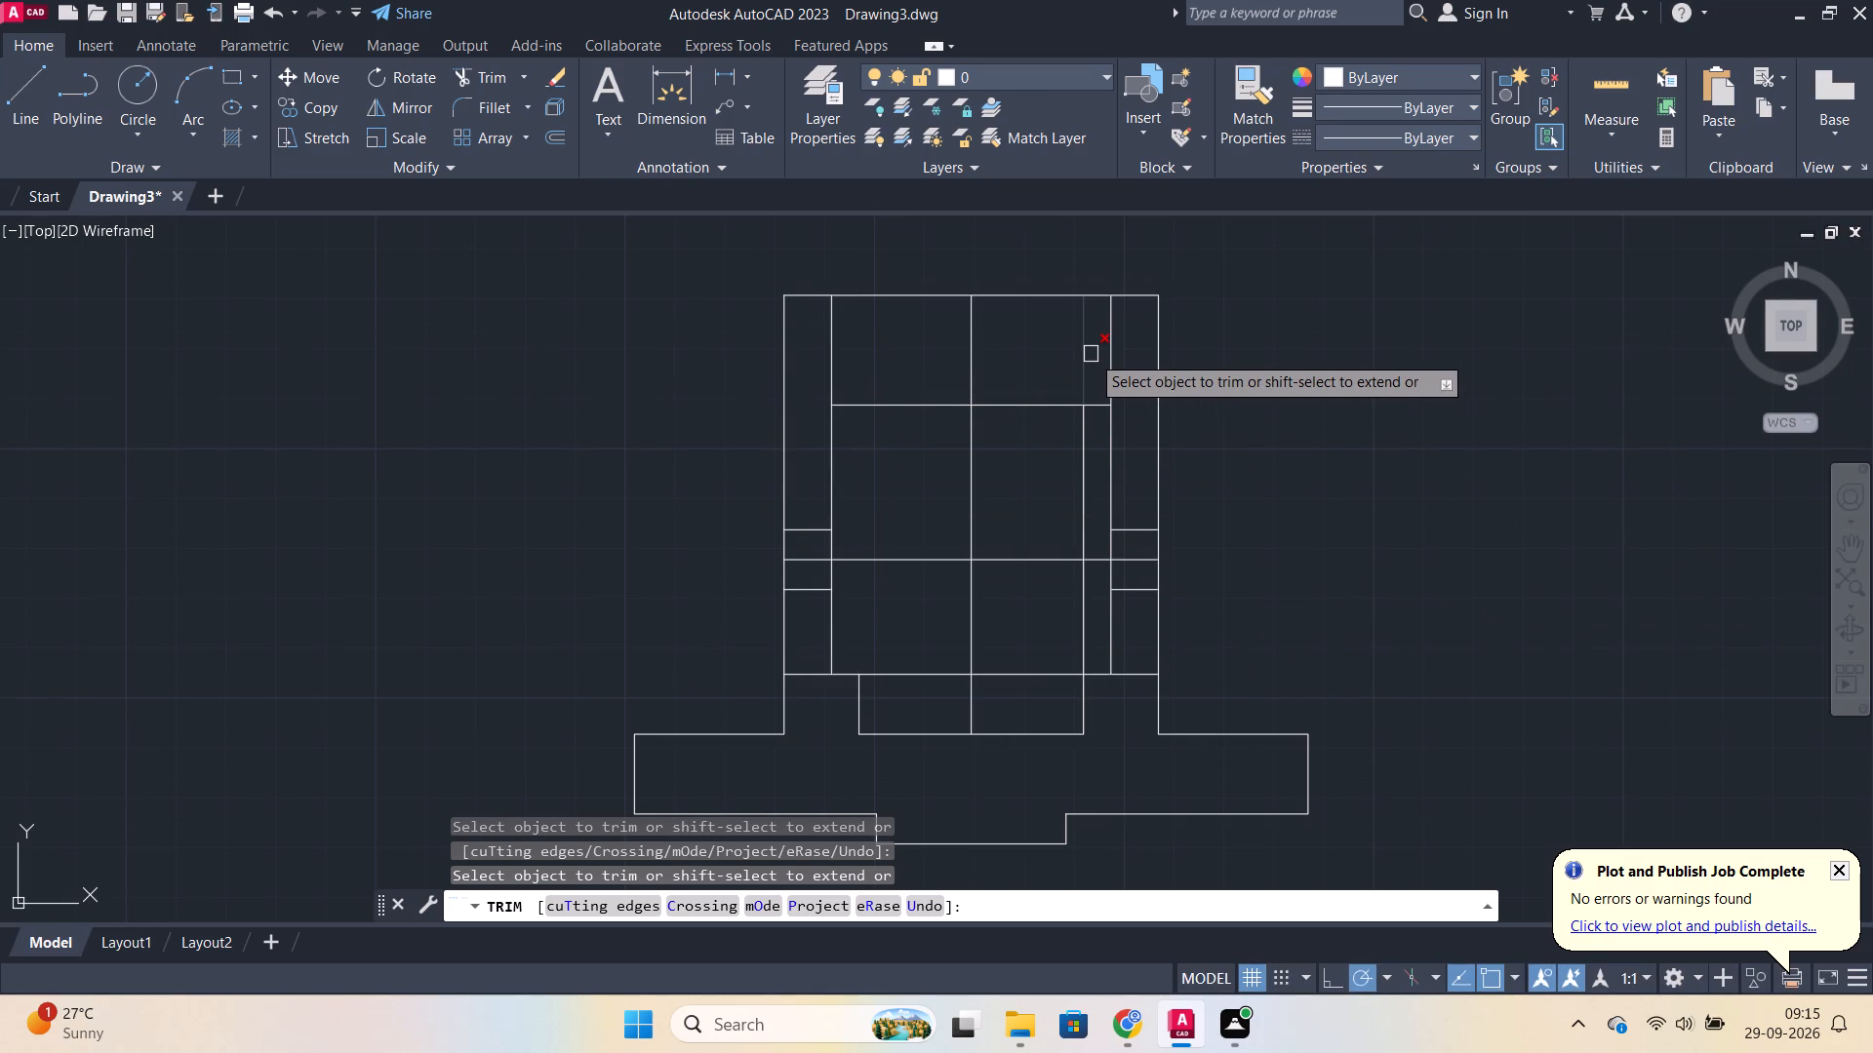
pyautogui.click(1091, 354)
pyautogui.click(1084, 430)
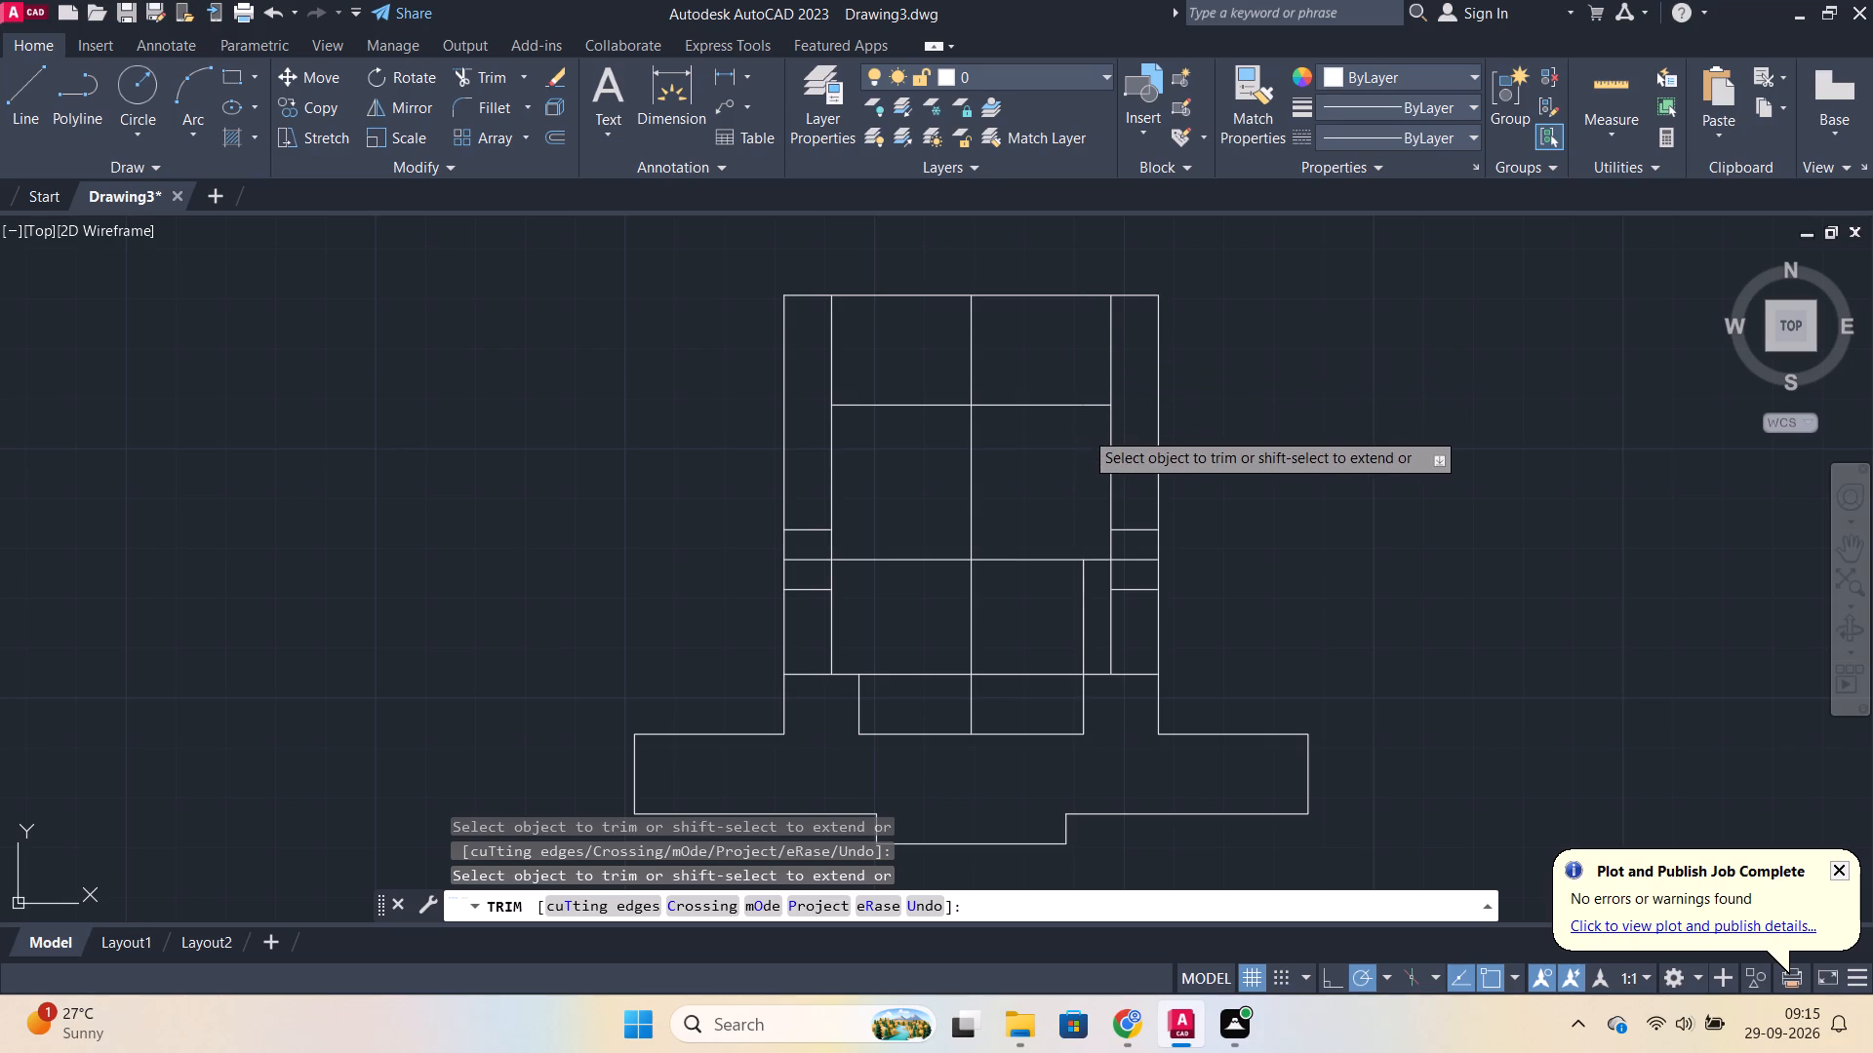
pyautogui.click(1082, 617)
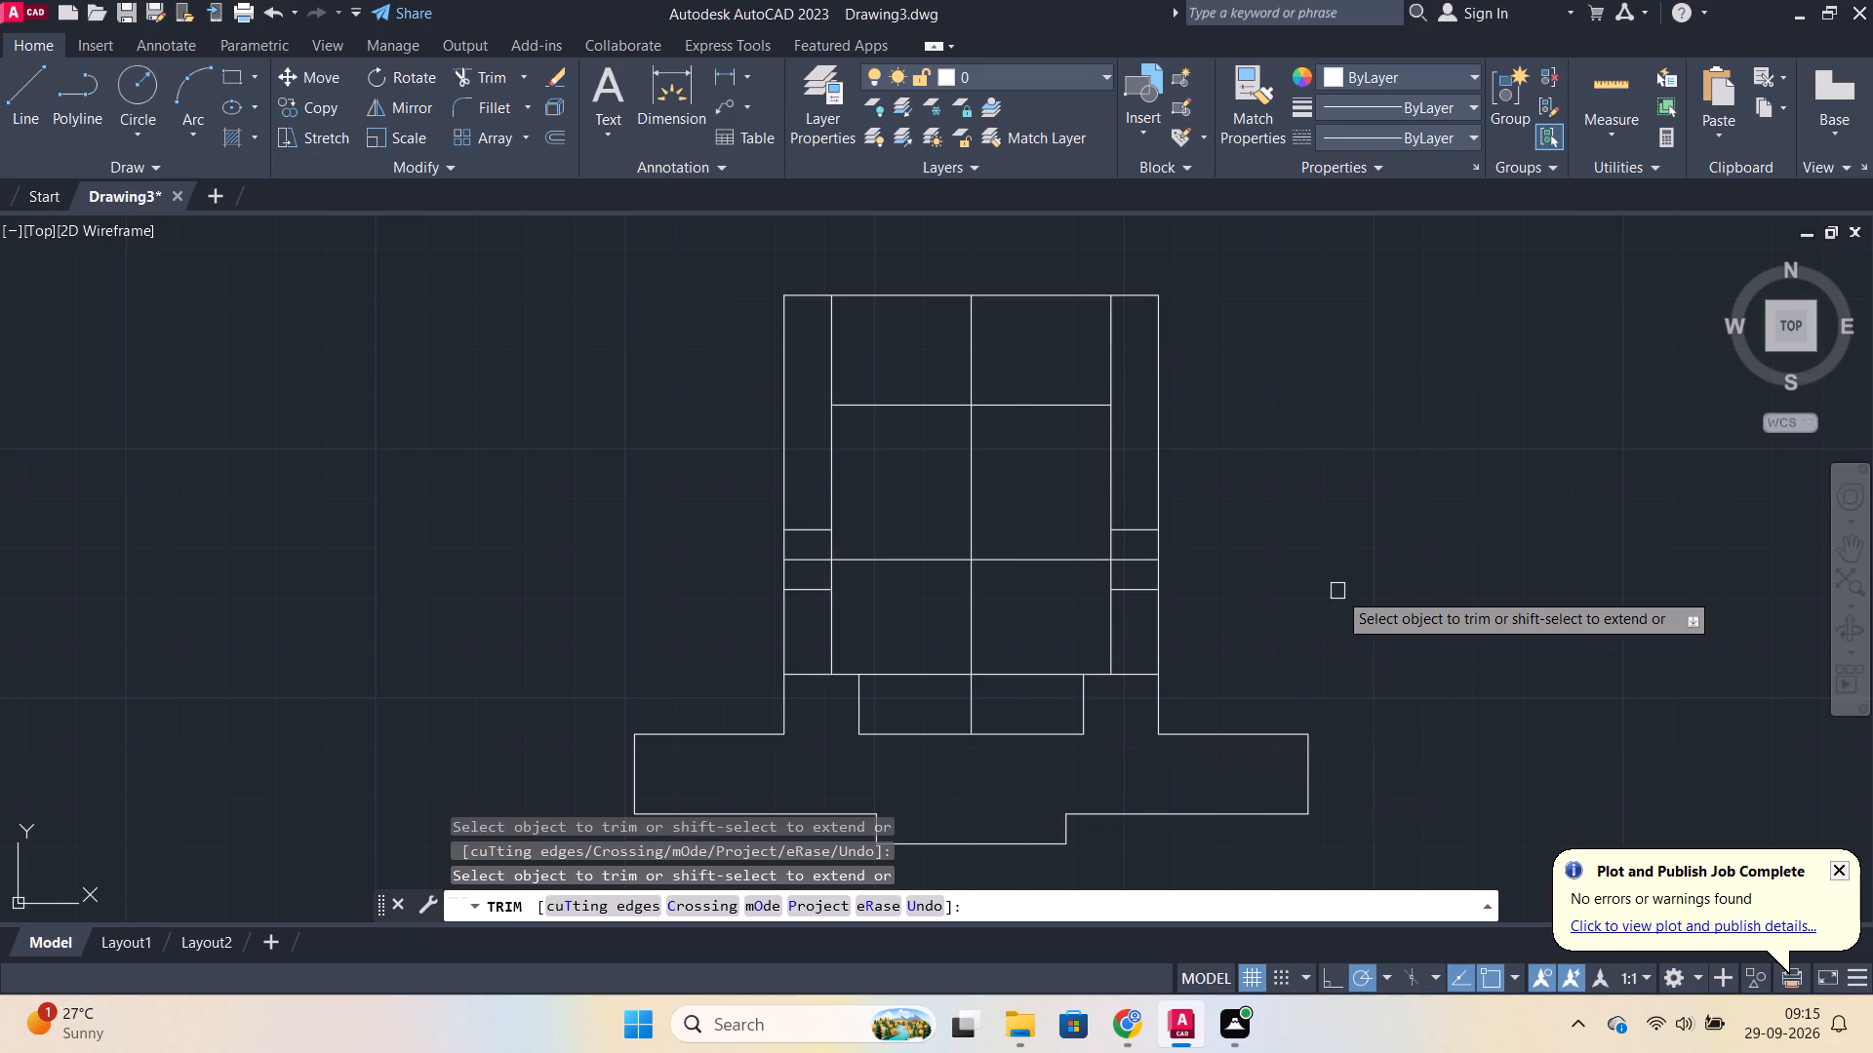
pyautogui.press('Escape')
# Offset the vertical centre line by 11 to both its right and left sides.
pyautogui.press('o')
pyautogui.press('Return')
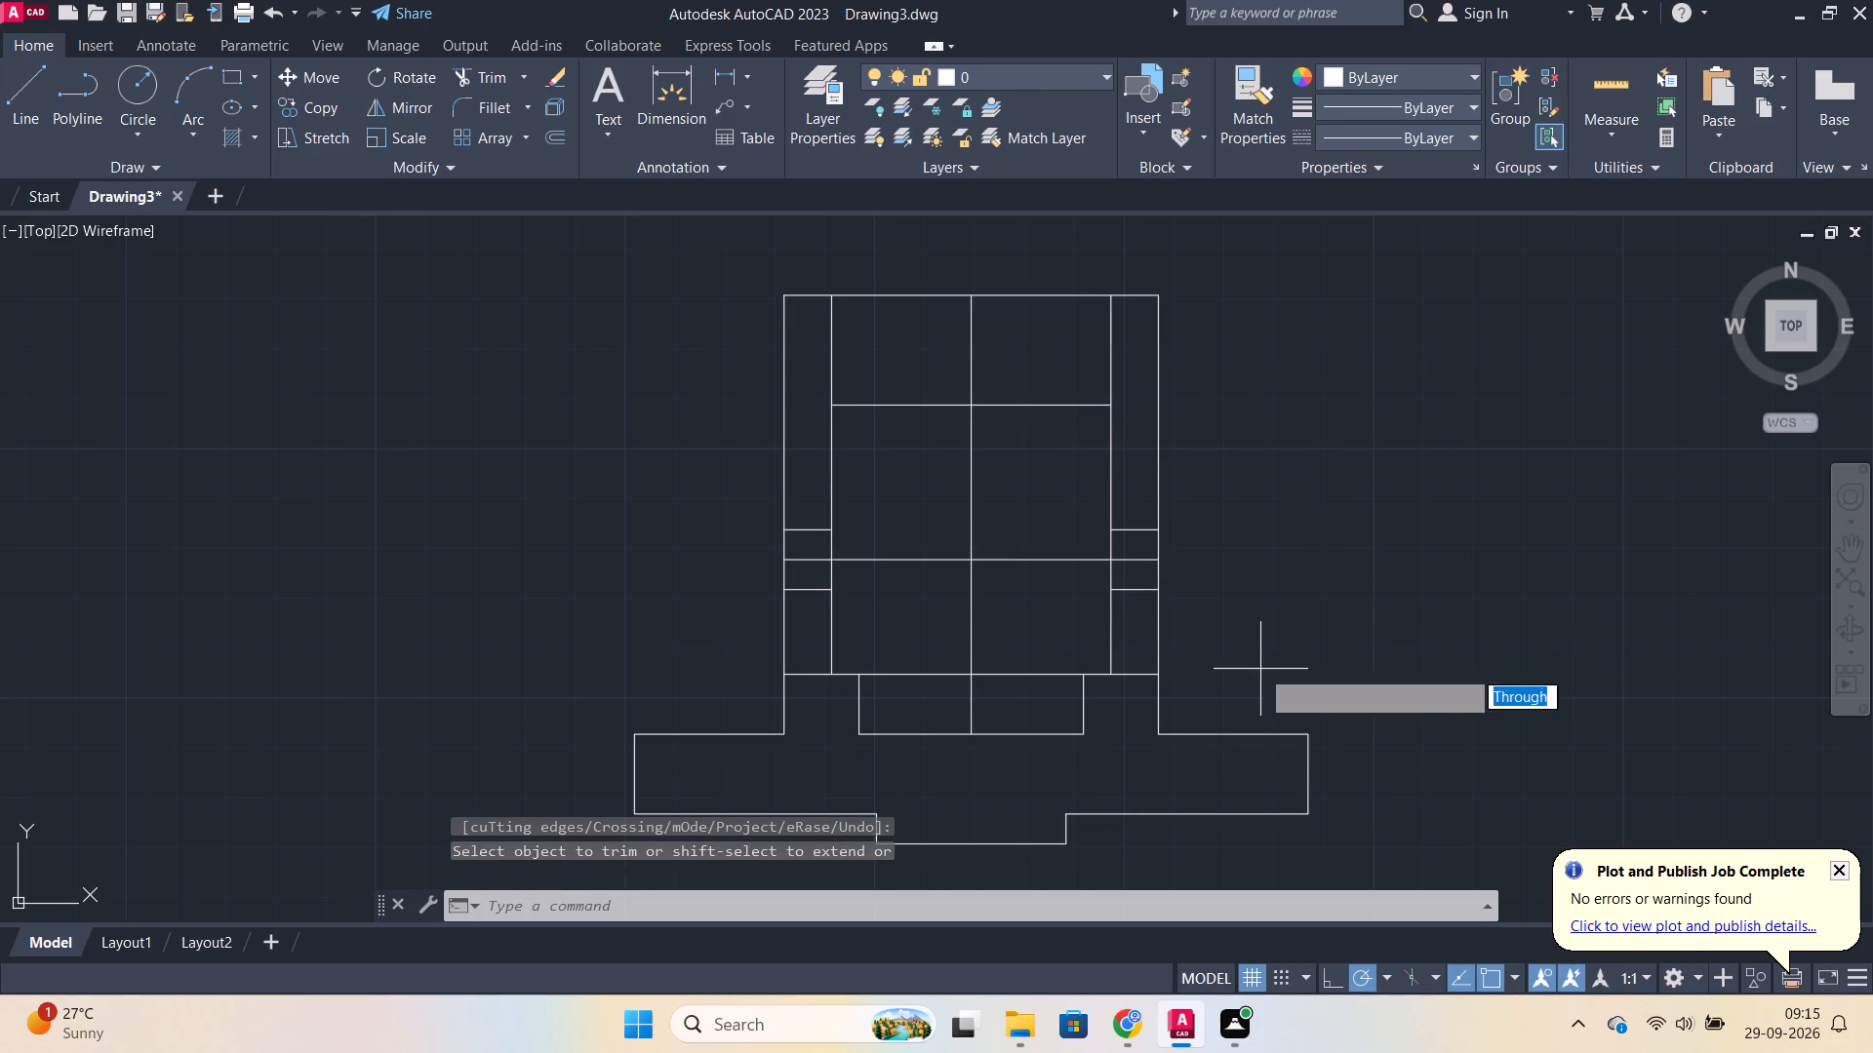
pyautogui.press('Return')
pyautogui.click(968, 643)
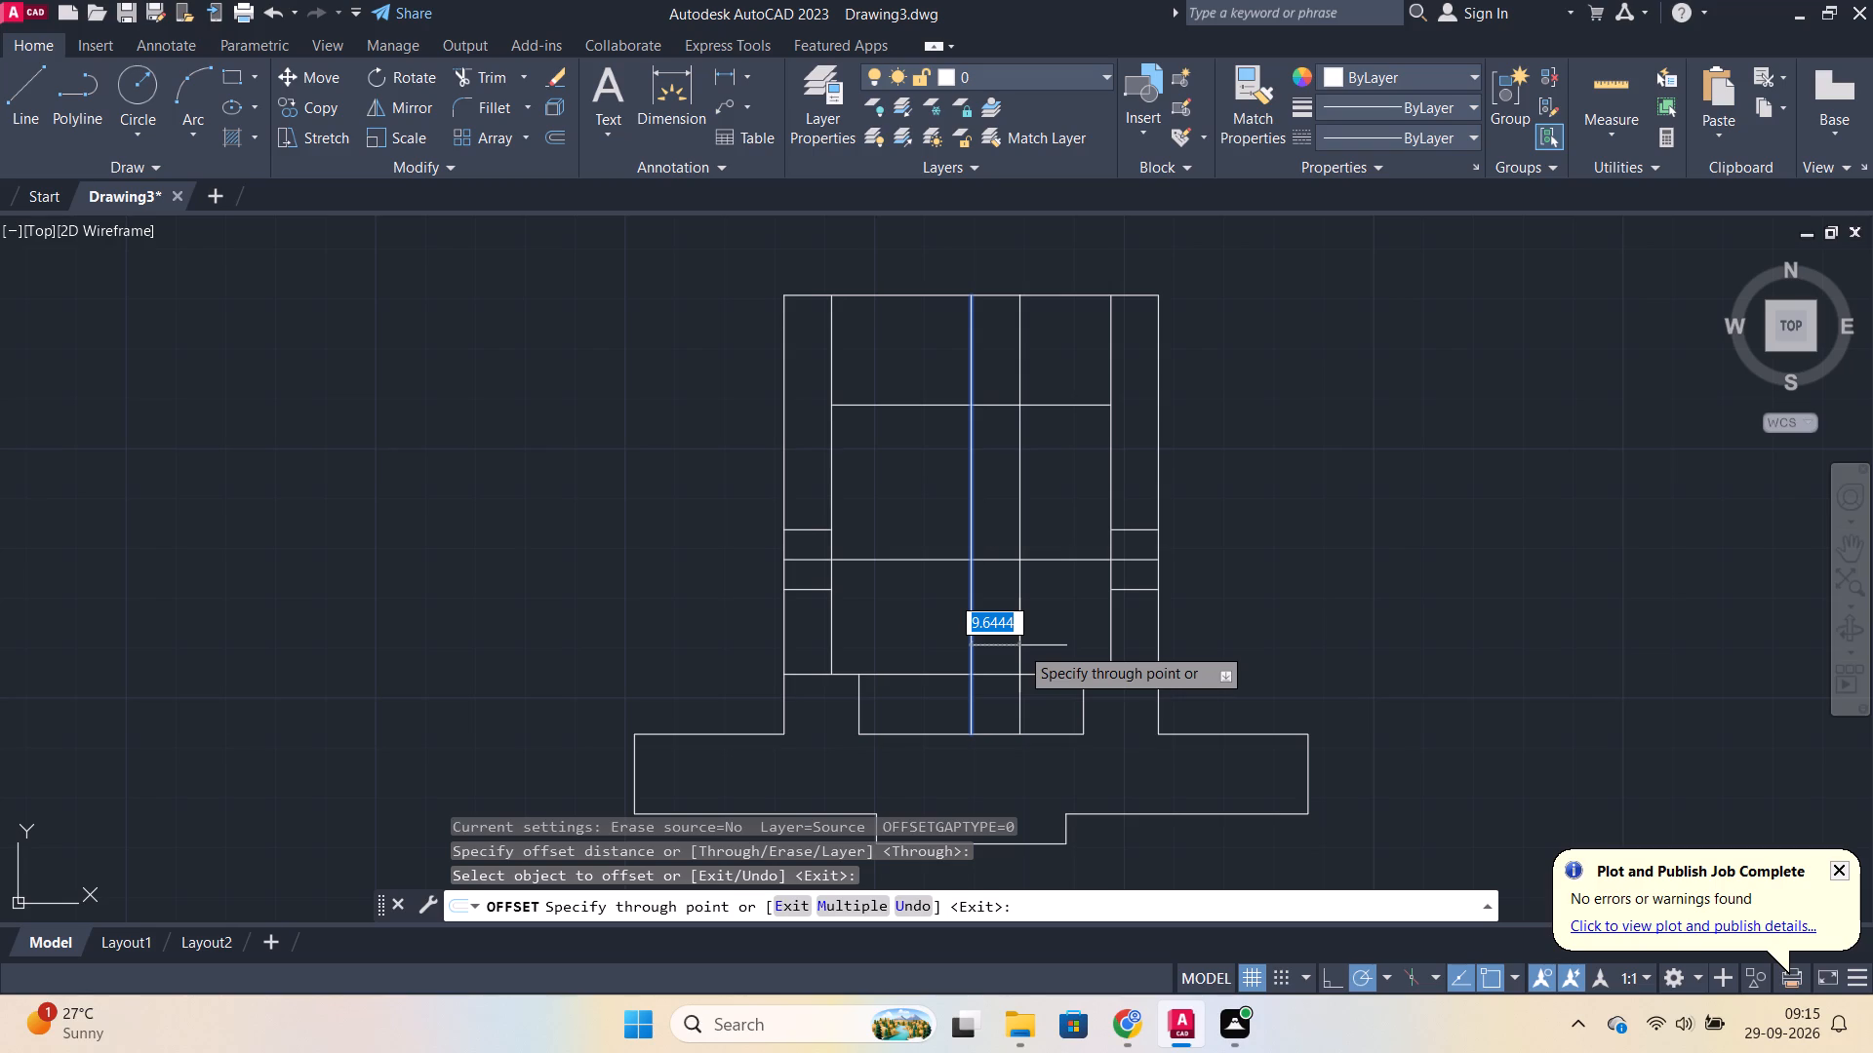
pyautogui.write('11')
pyautogui.press('Return')
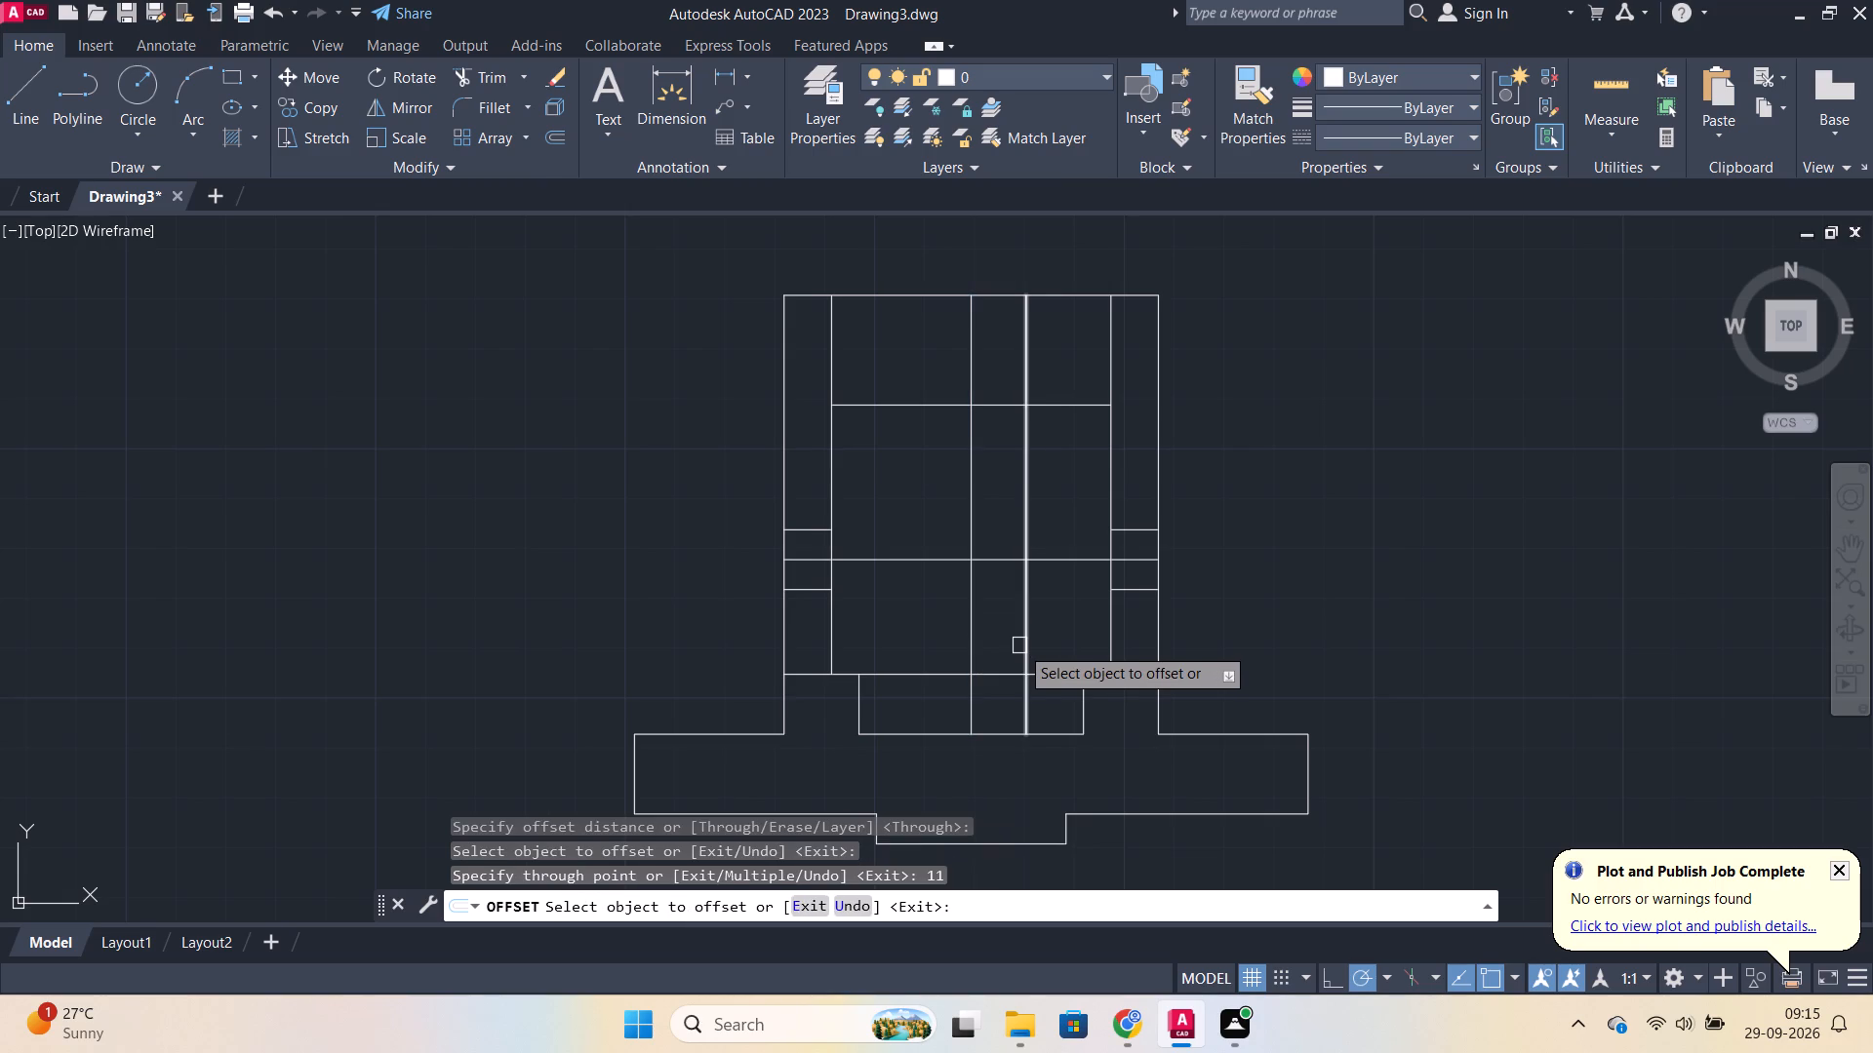
pyautogui.click(972, 633)
pyautogui.write('11')
pyautogui.press('Return')
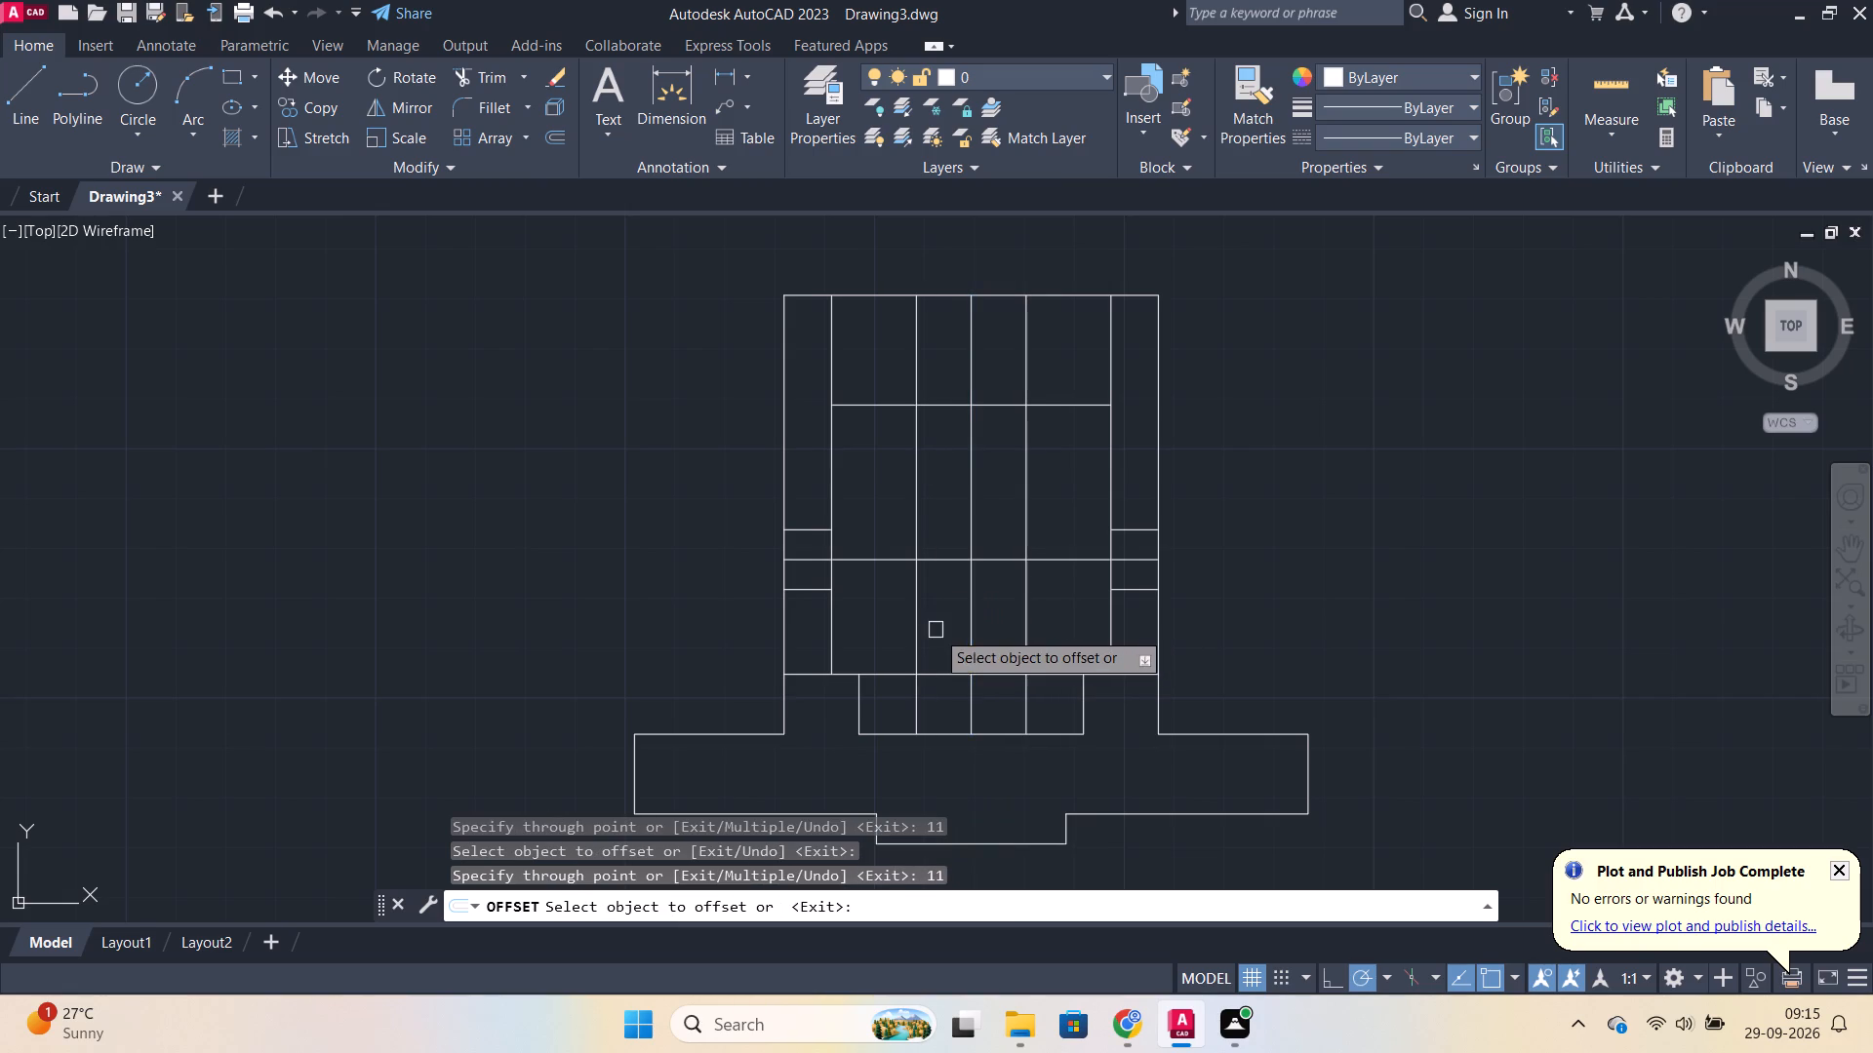
pyautogui.press('Escape')
# Trim both vertical 11 offset lines above the side-hole centre line, and the left one further down to the 76 line.
pyautogui.write('tr')
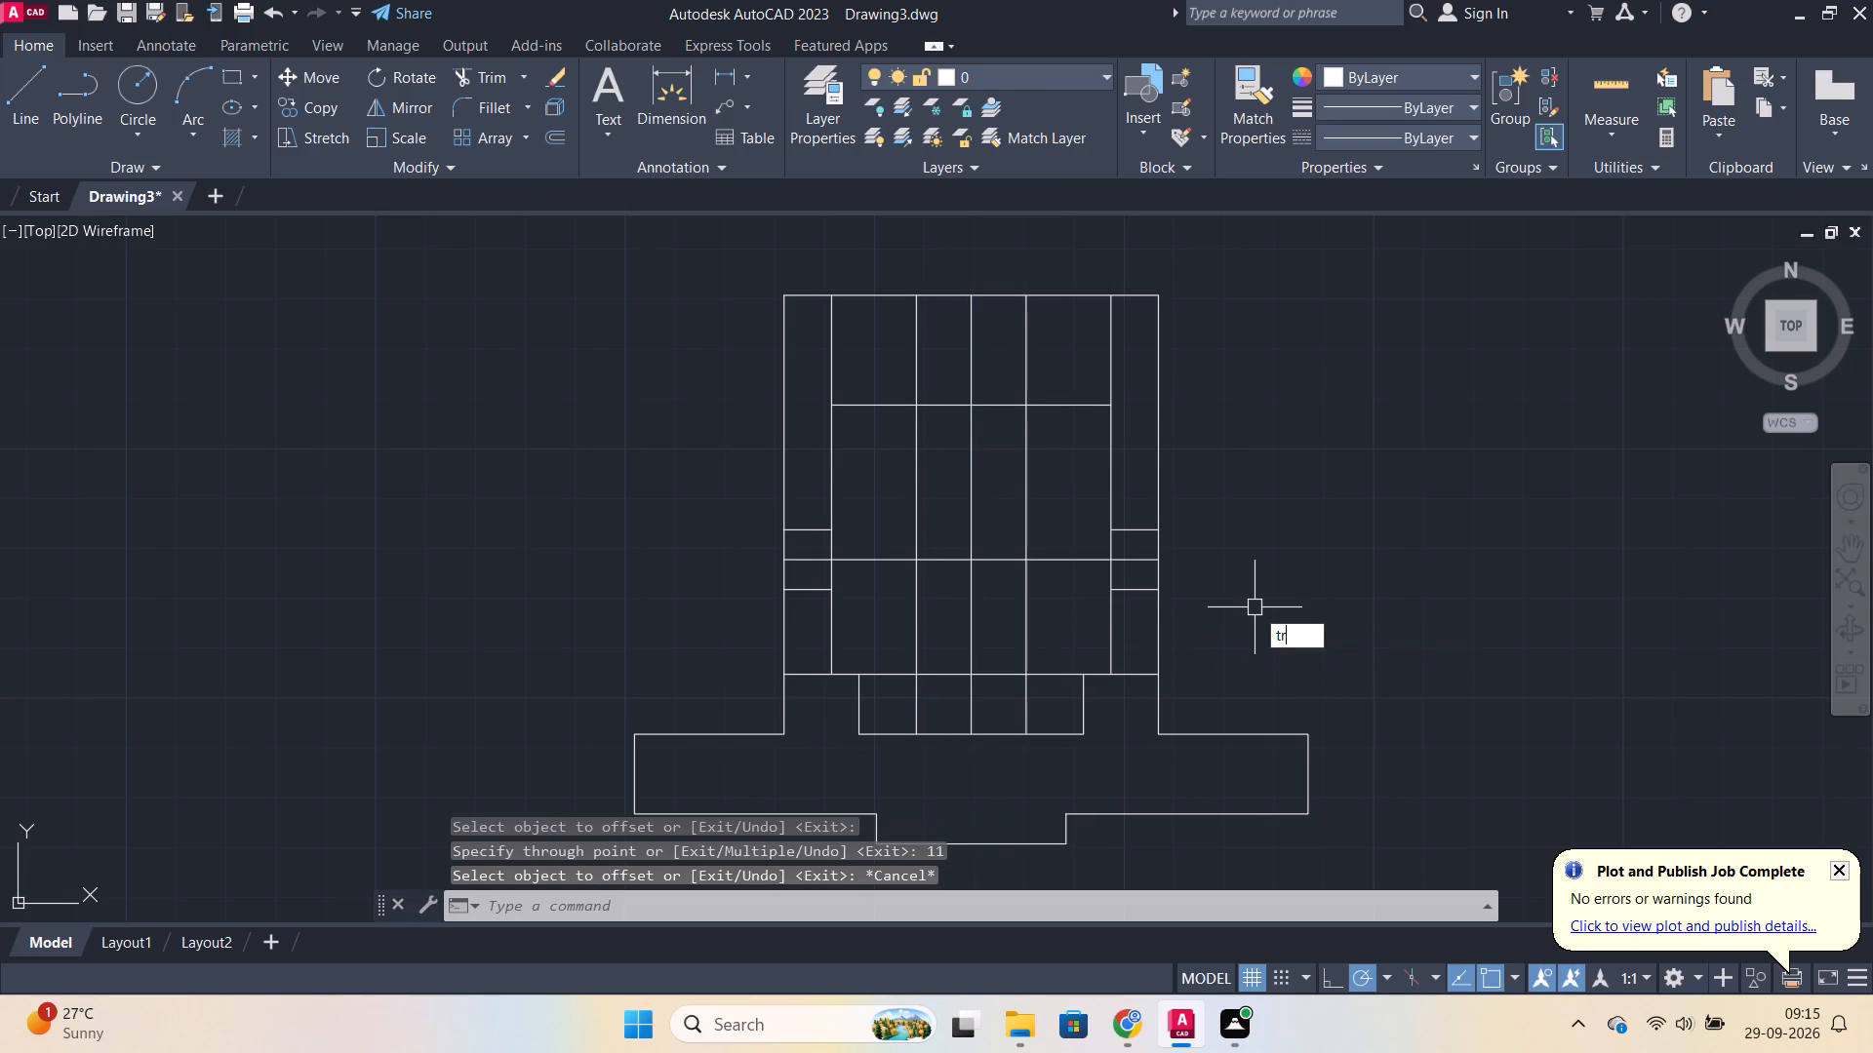
pyautogui.press('Return')
pyautogui.moveTo(1050, 510); pyautogui.dragTo(1014, 508)
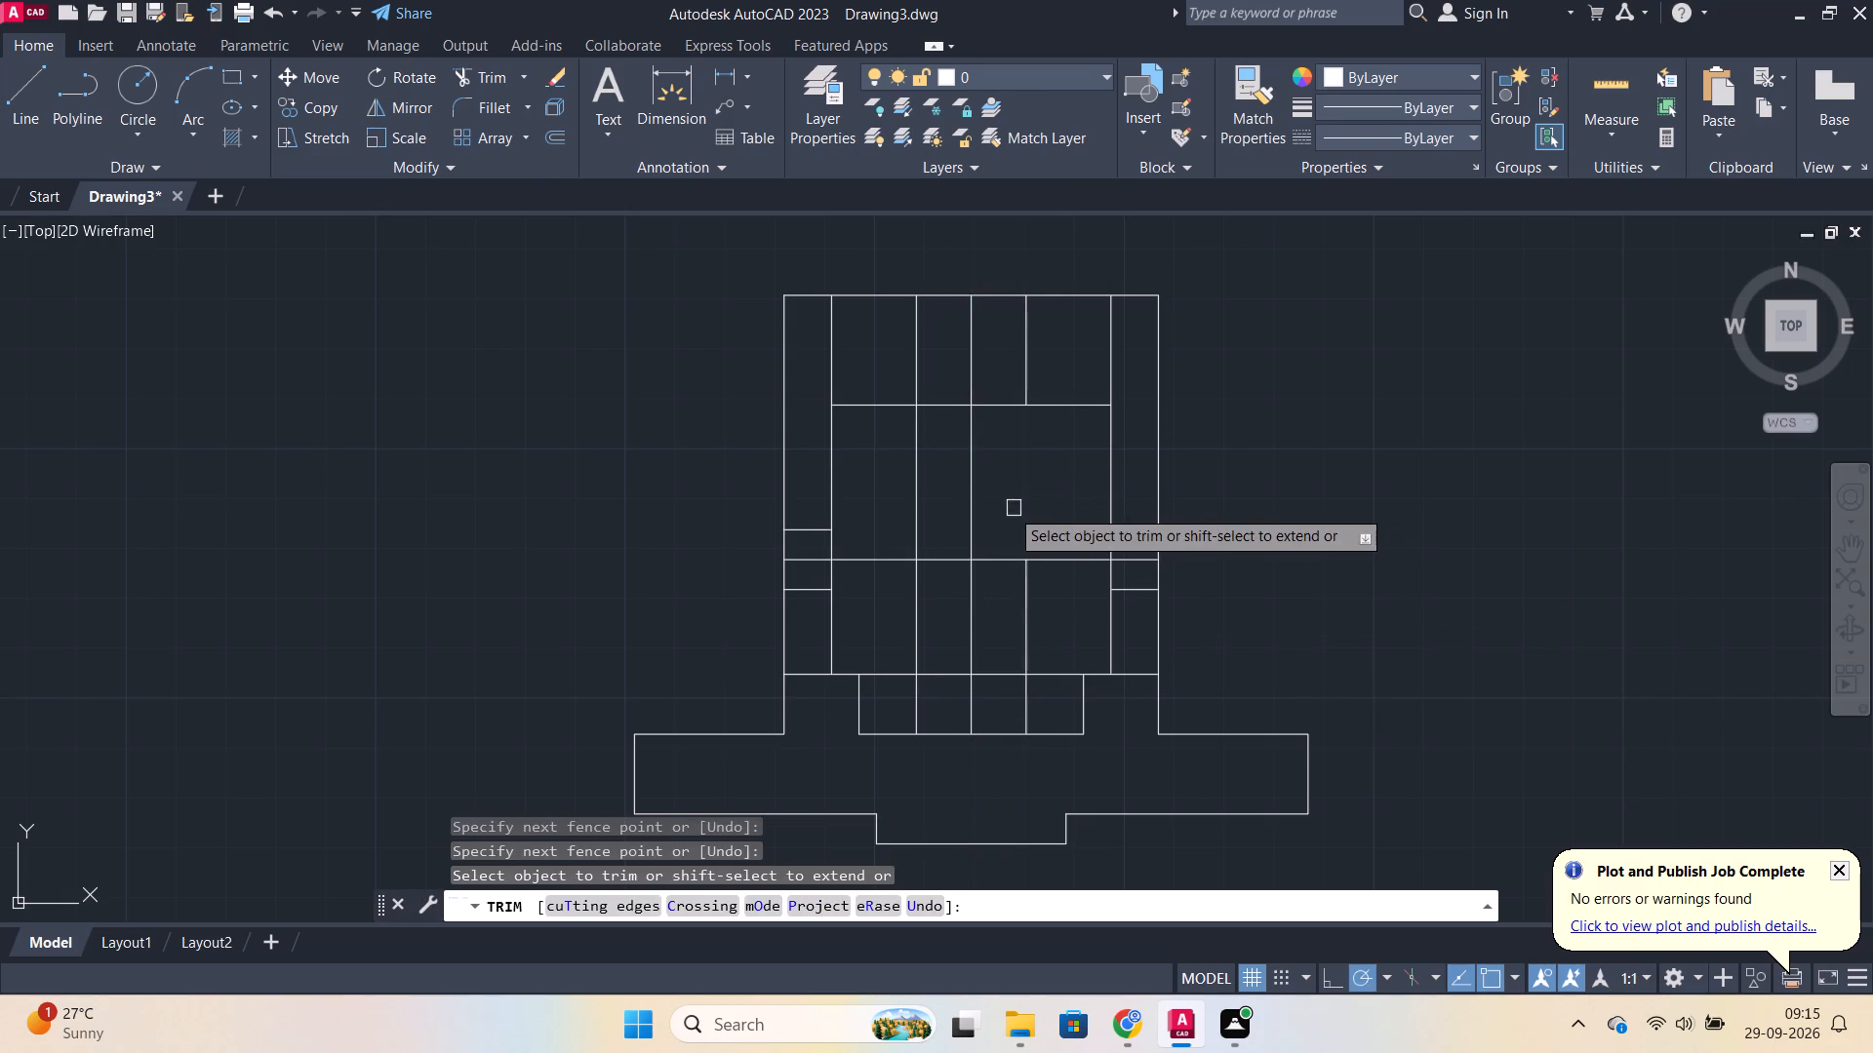
pyautogui.click(921, 487)
pyautogui.click(910, 373)
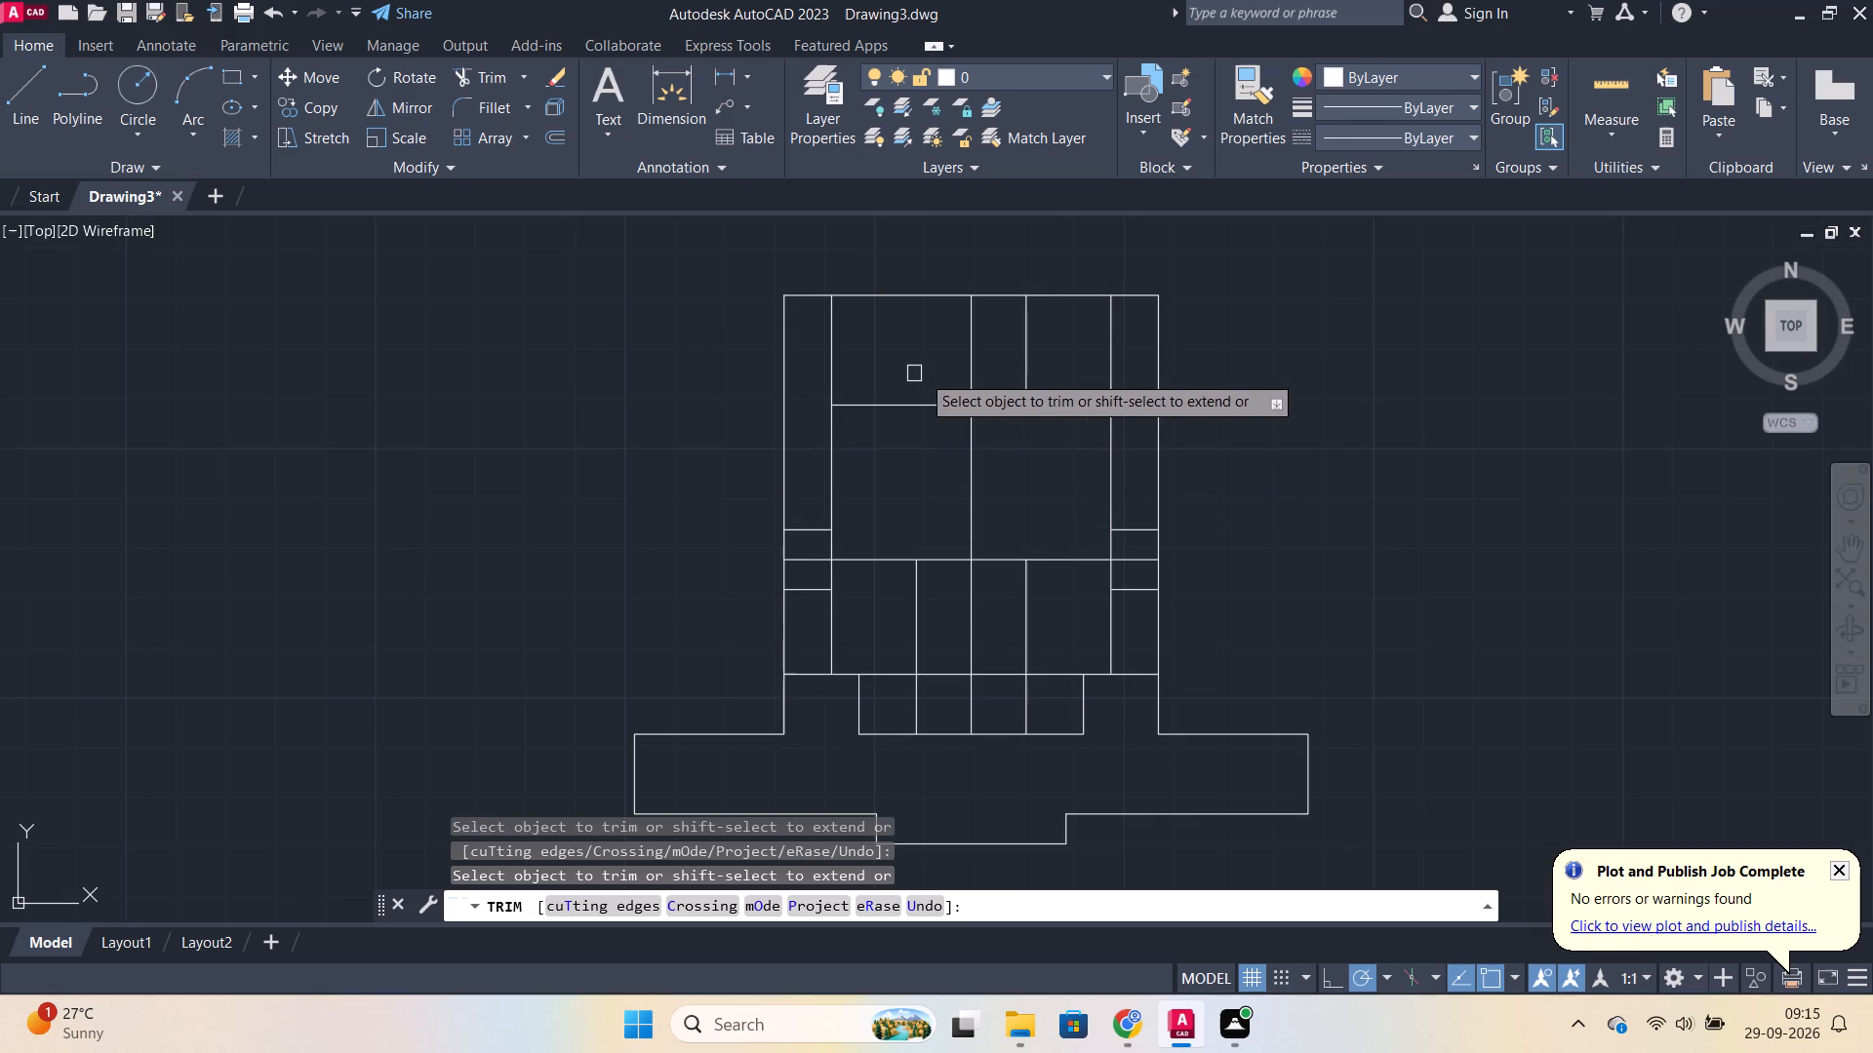
pyautogui.click(1022, 364)
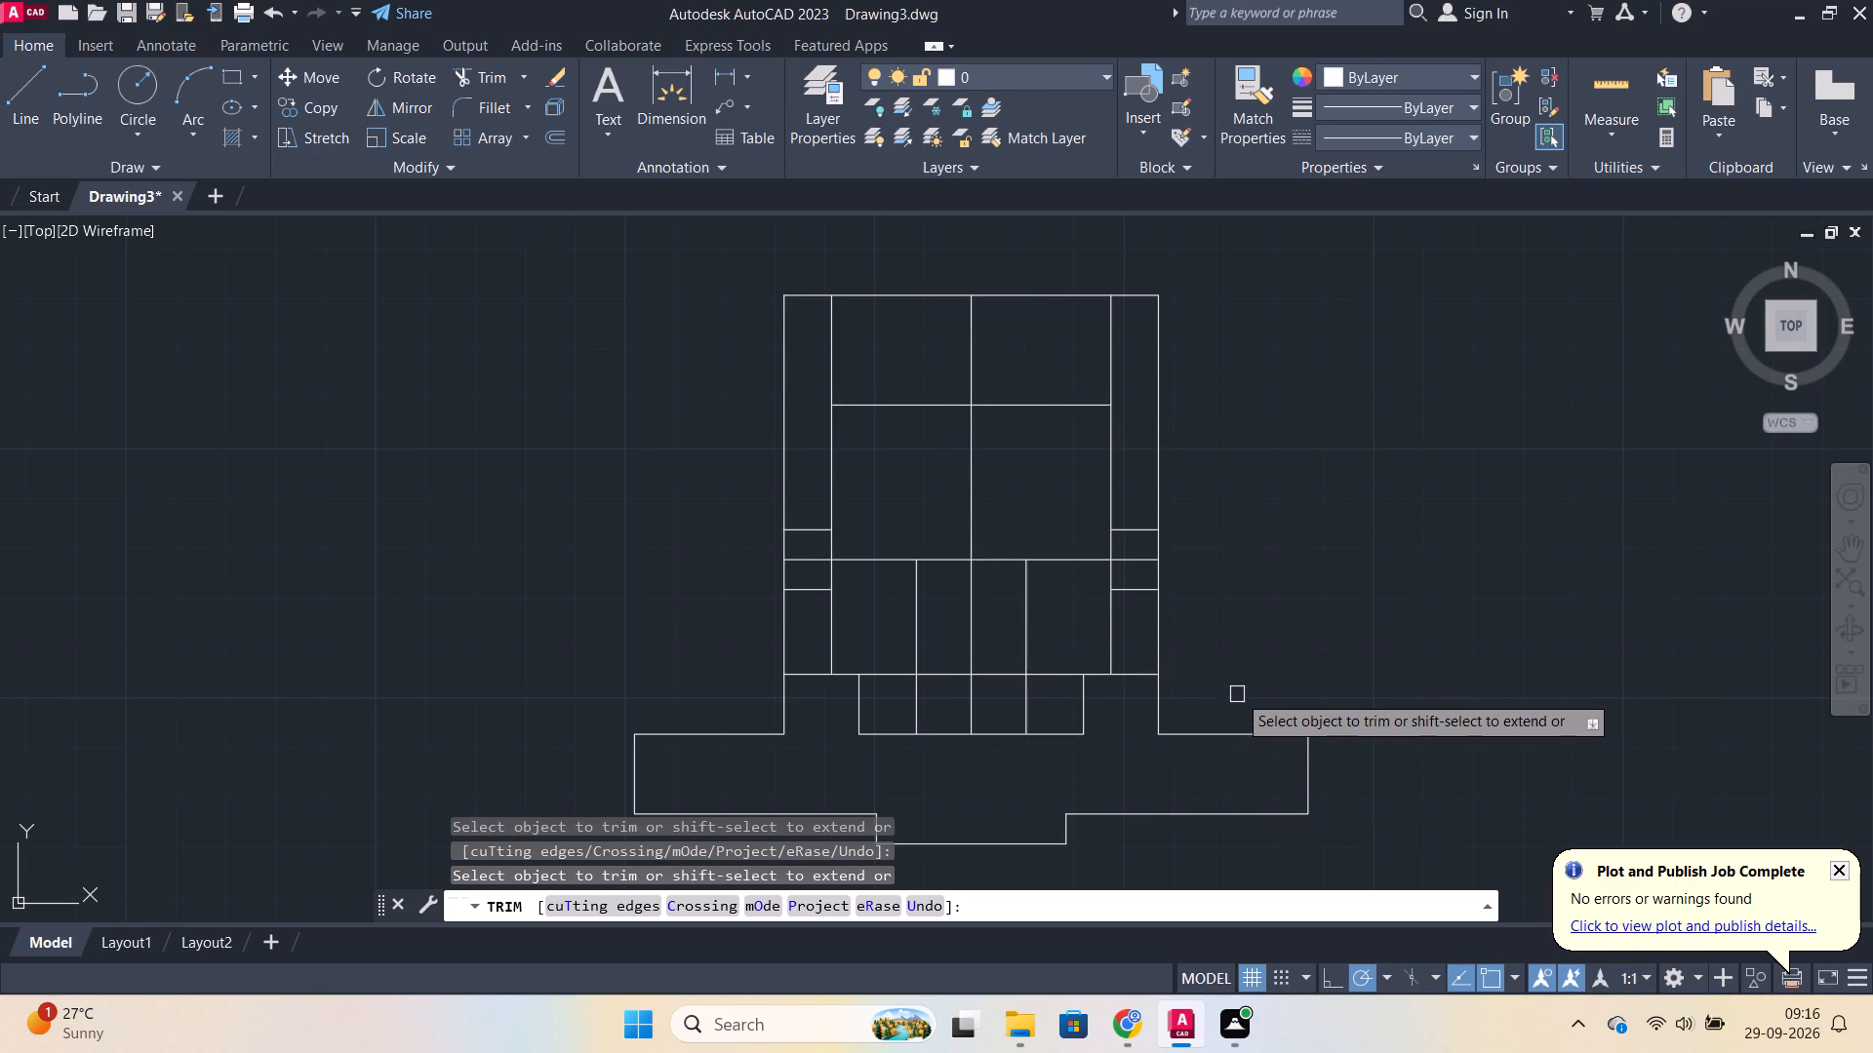
pyautogui.click(906, 604)
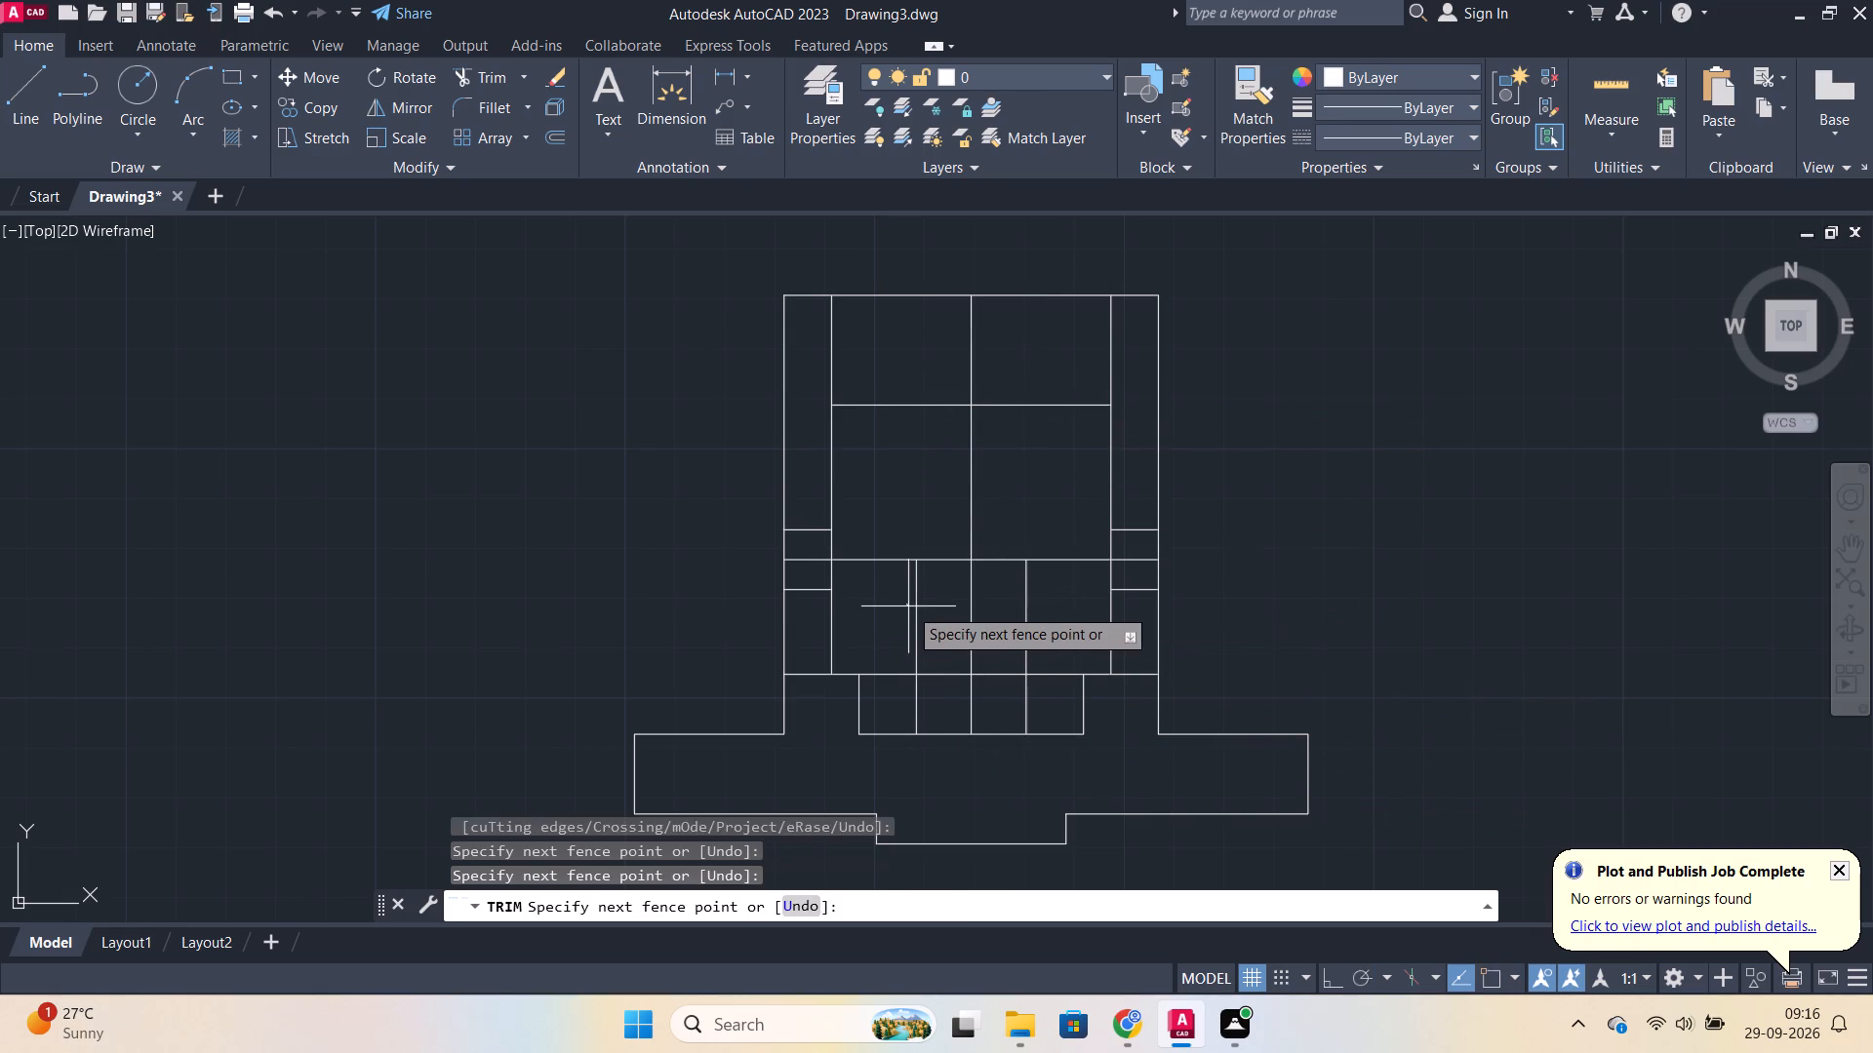
pyautogui.click(908, 606)
pyautogui.click(908, 606)
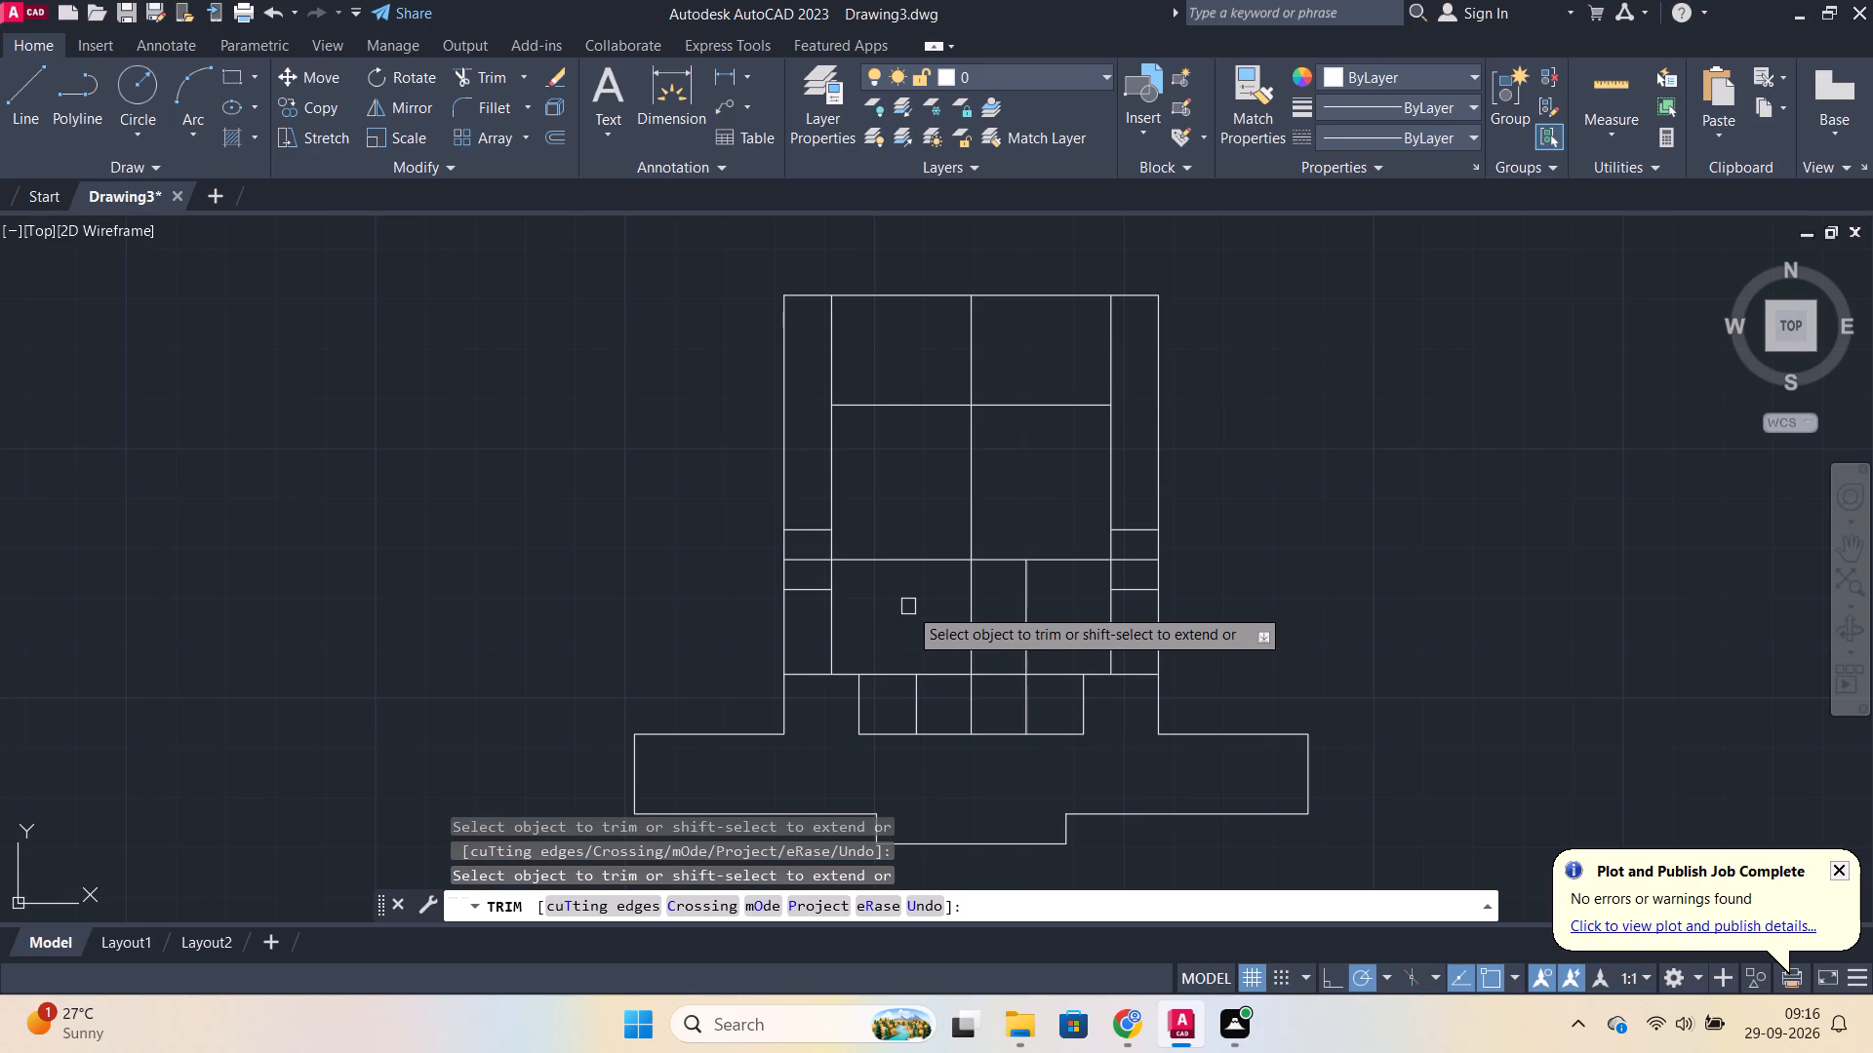
# Trim away the full side-hole centre line and the right 11 offset line's remaining piece above the 76 line.
pyautogui.click(897, 565)
pyautogui.click(1066, 565)
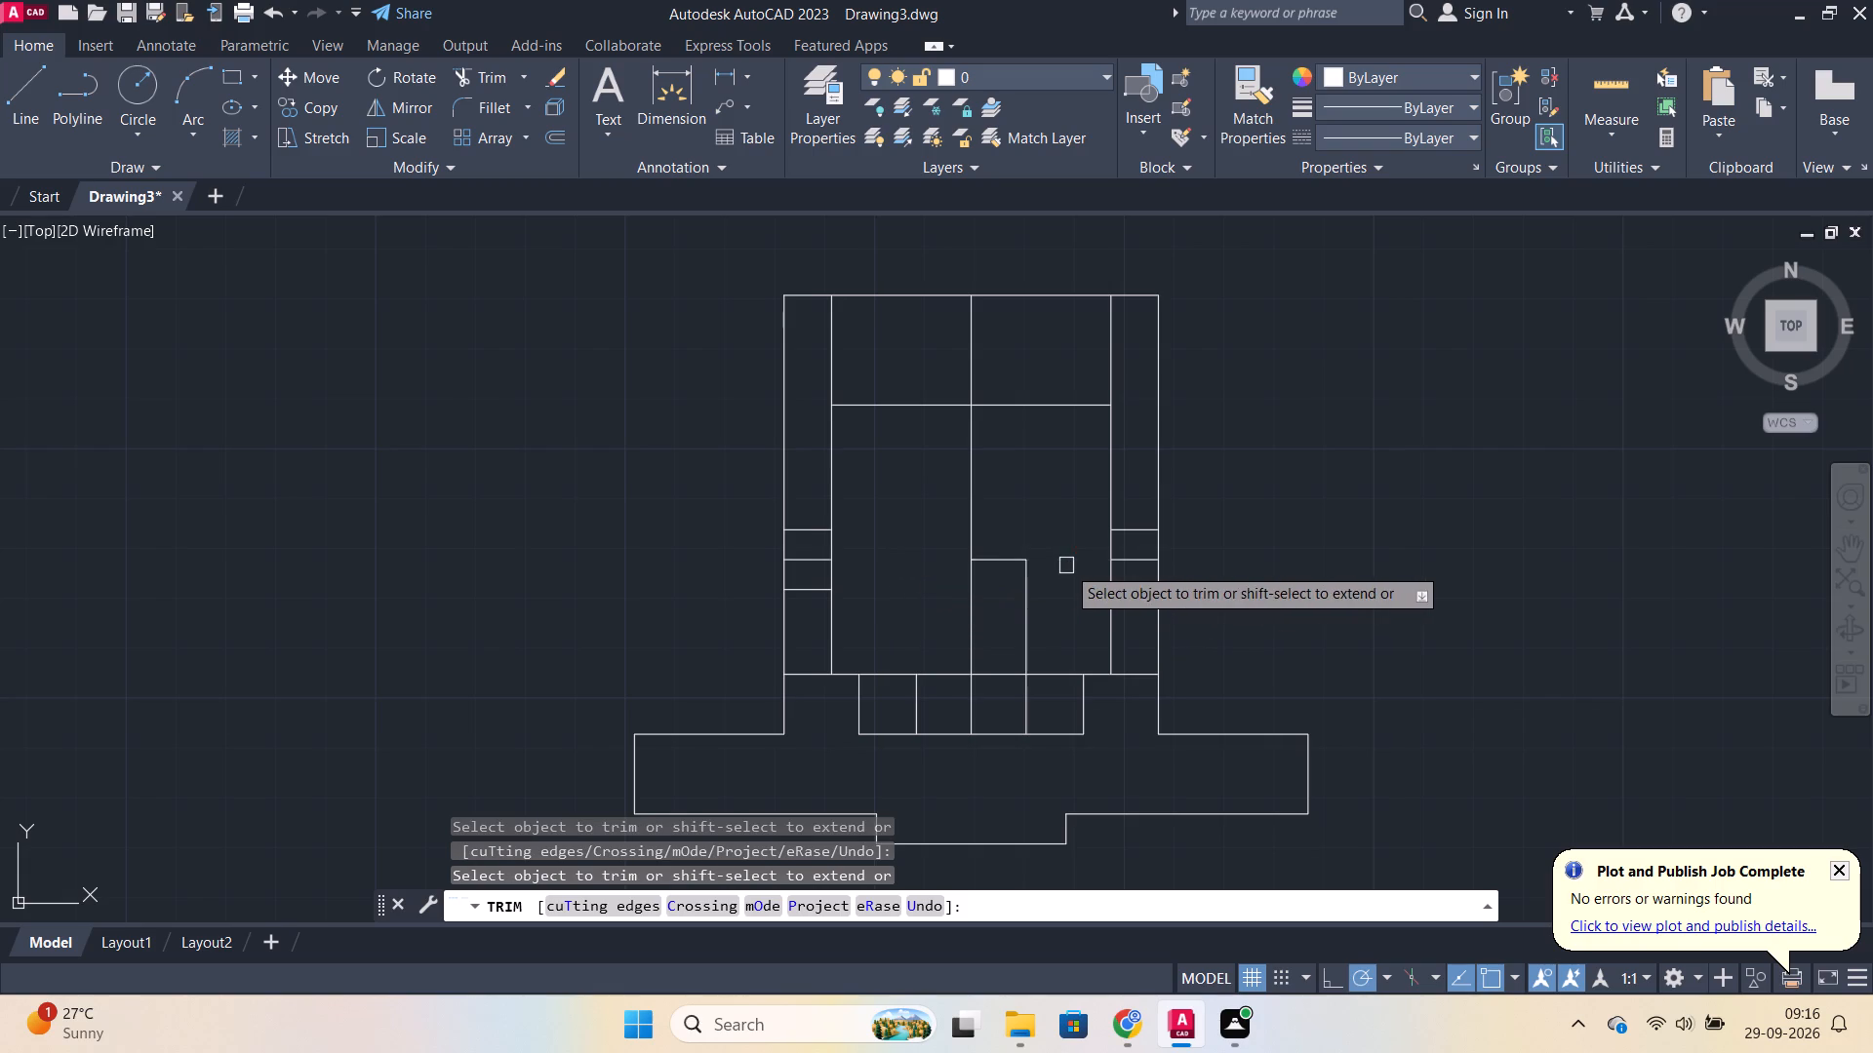
pyautogui.click(1006, 557)
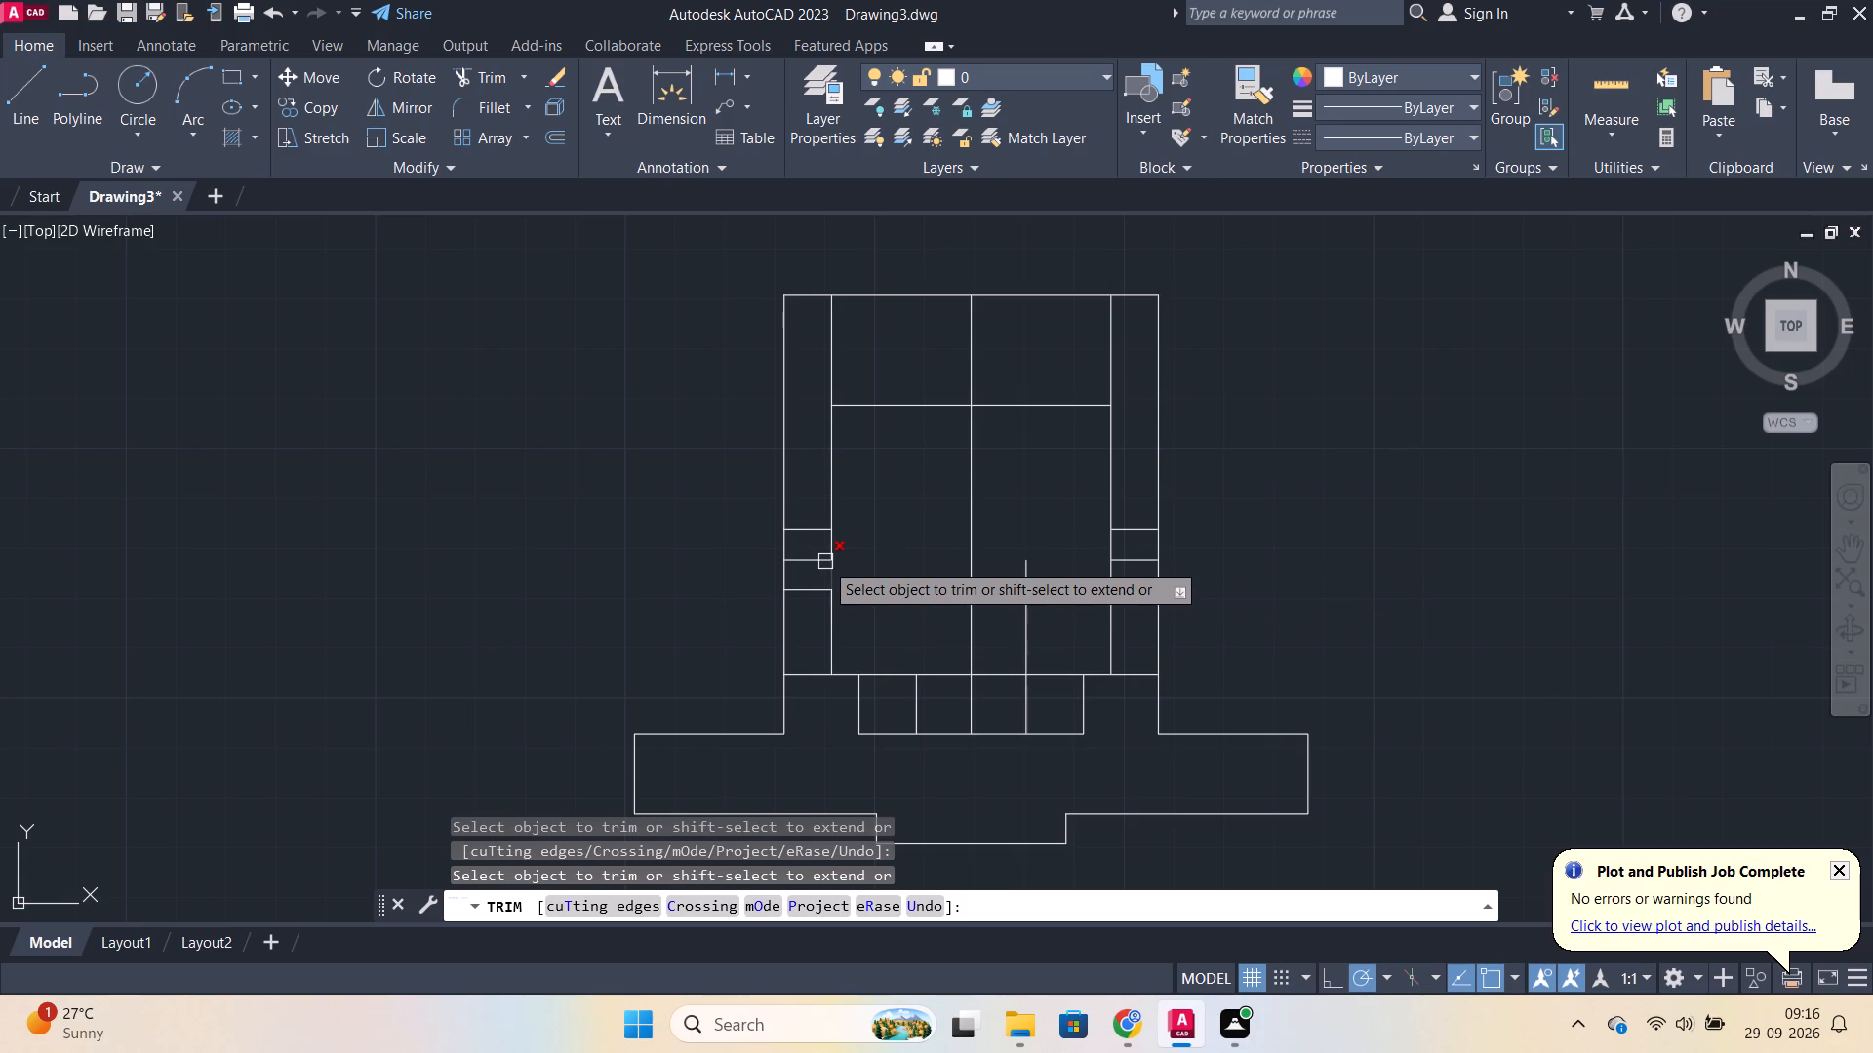
pyautogui.click(813, 561)
pyautogui.click(1131, 560)
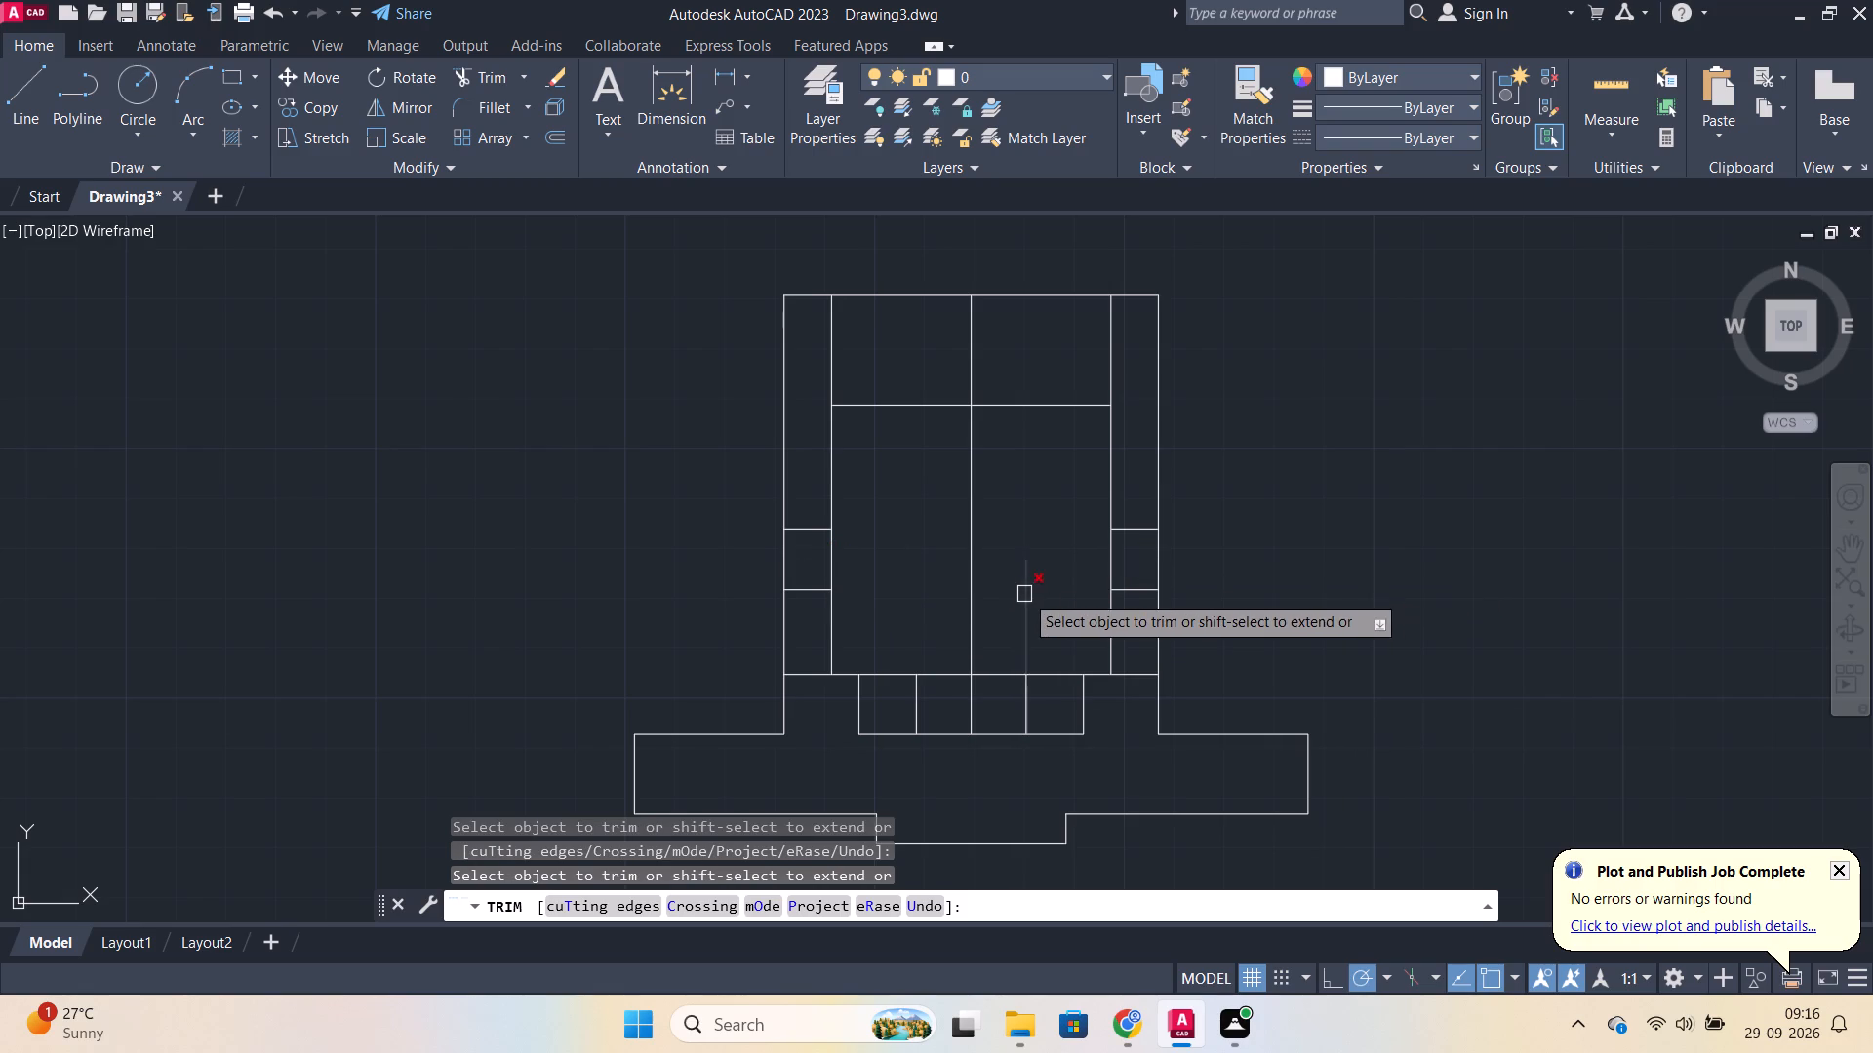
pyautogui.click(1024, 594)
pyautogui.press('Escape')
# Extend both vertical 11 offset lines down to the bottom edge of the stepped base.
pyautogui.write('ex')
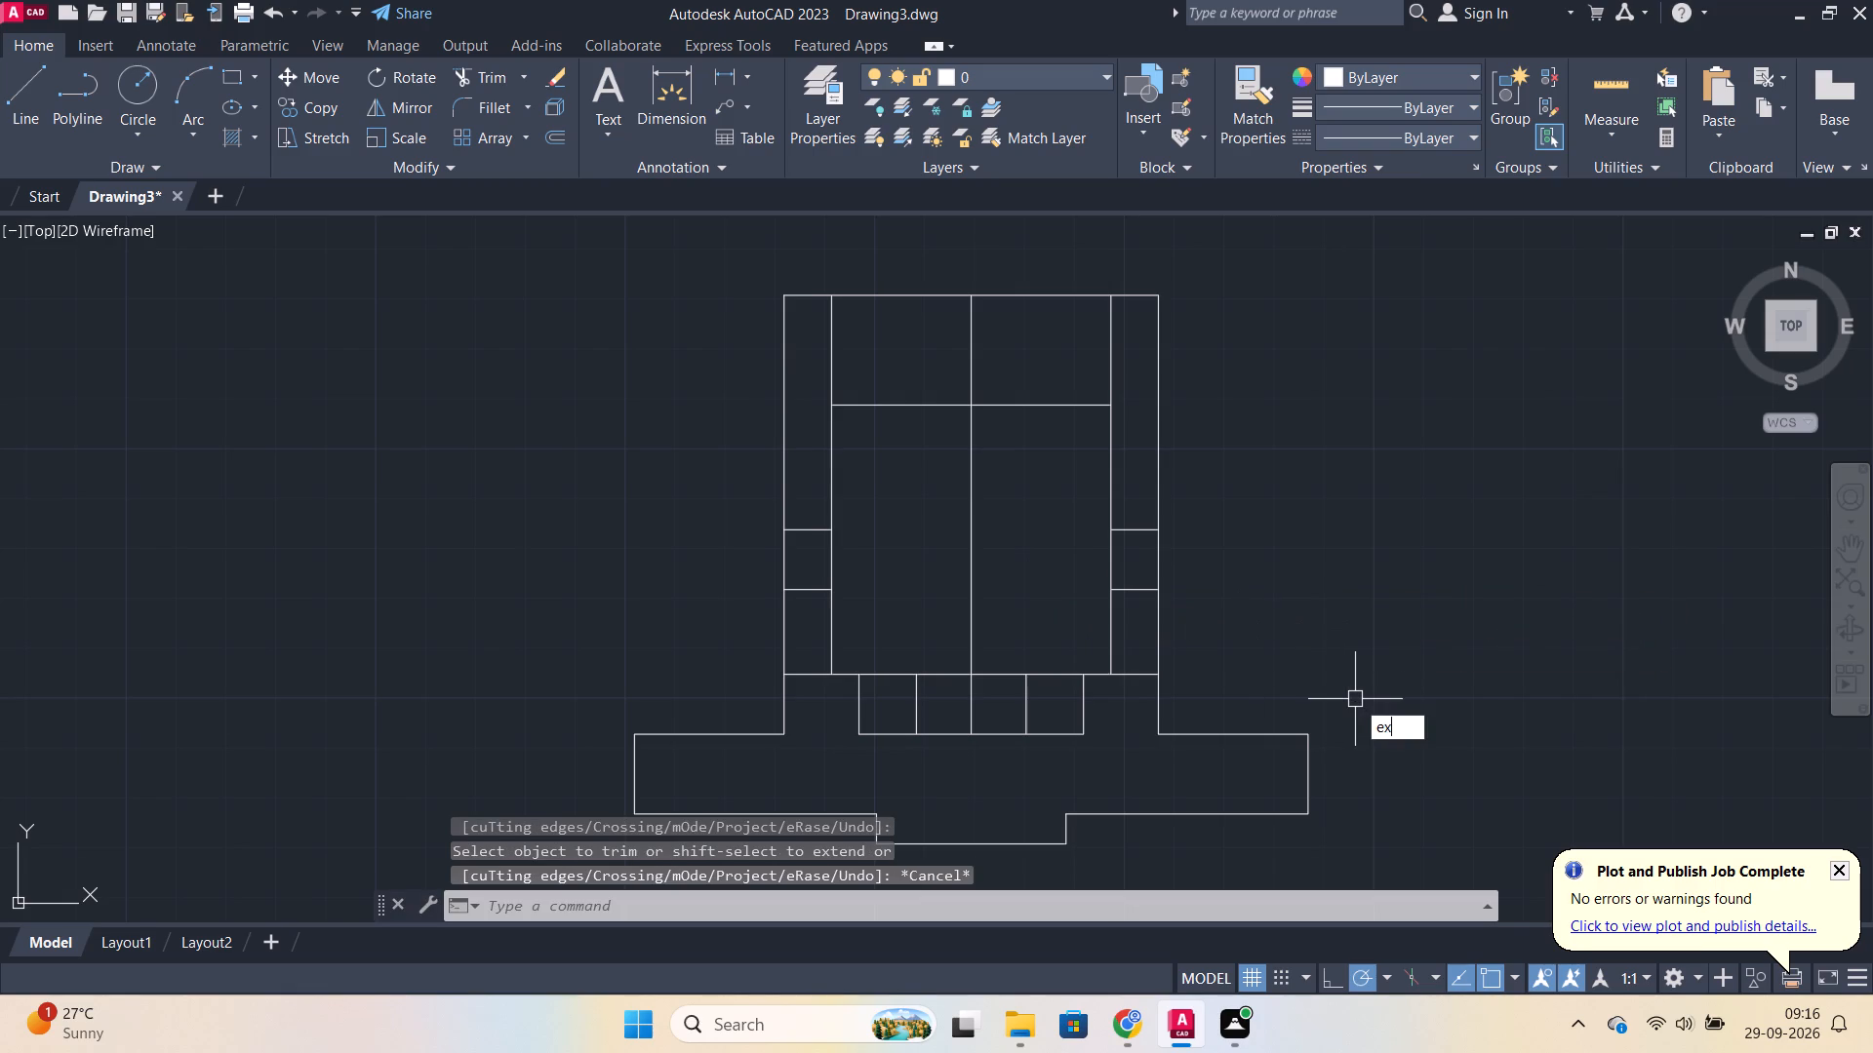
pyautogui.press('Return')
pyautogui.click(1028, 715)
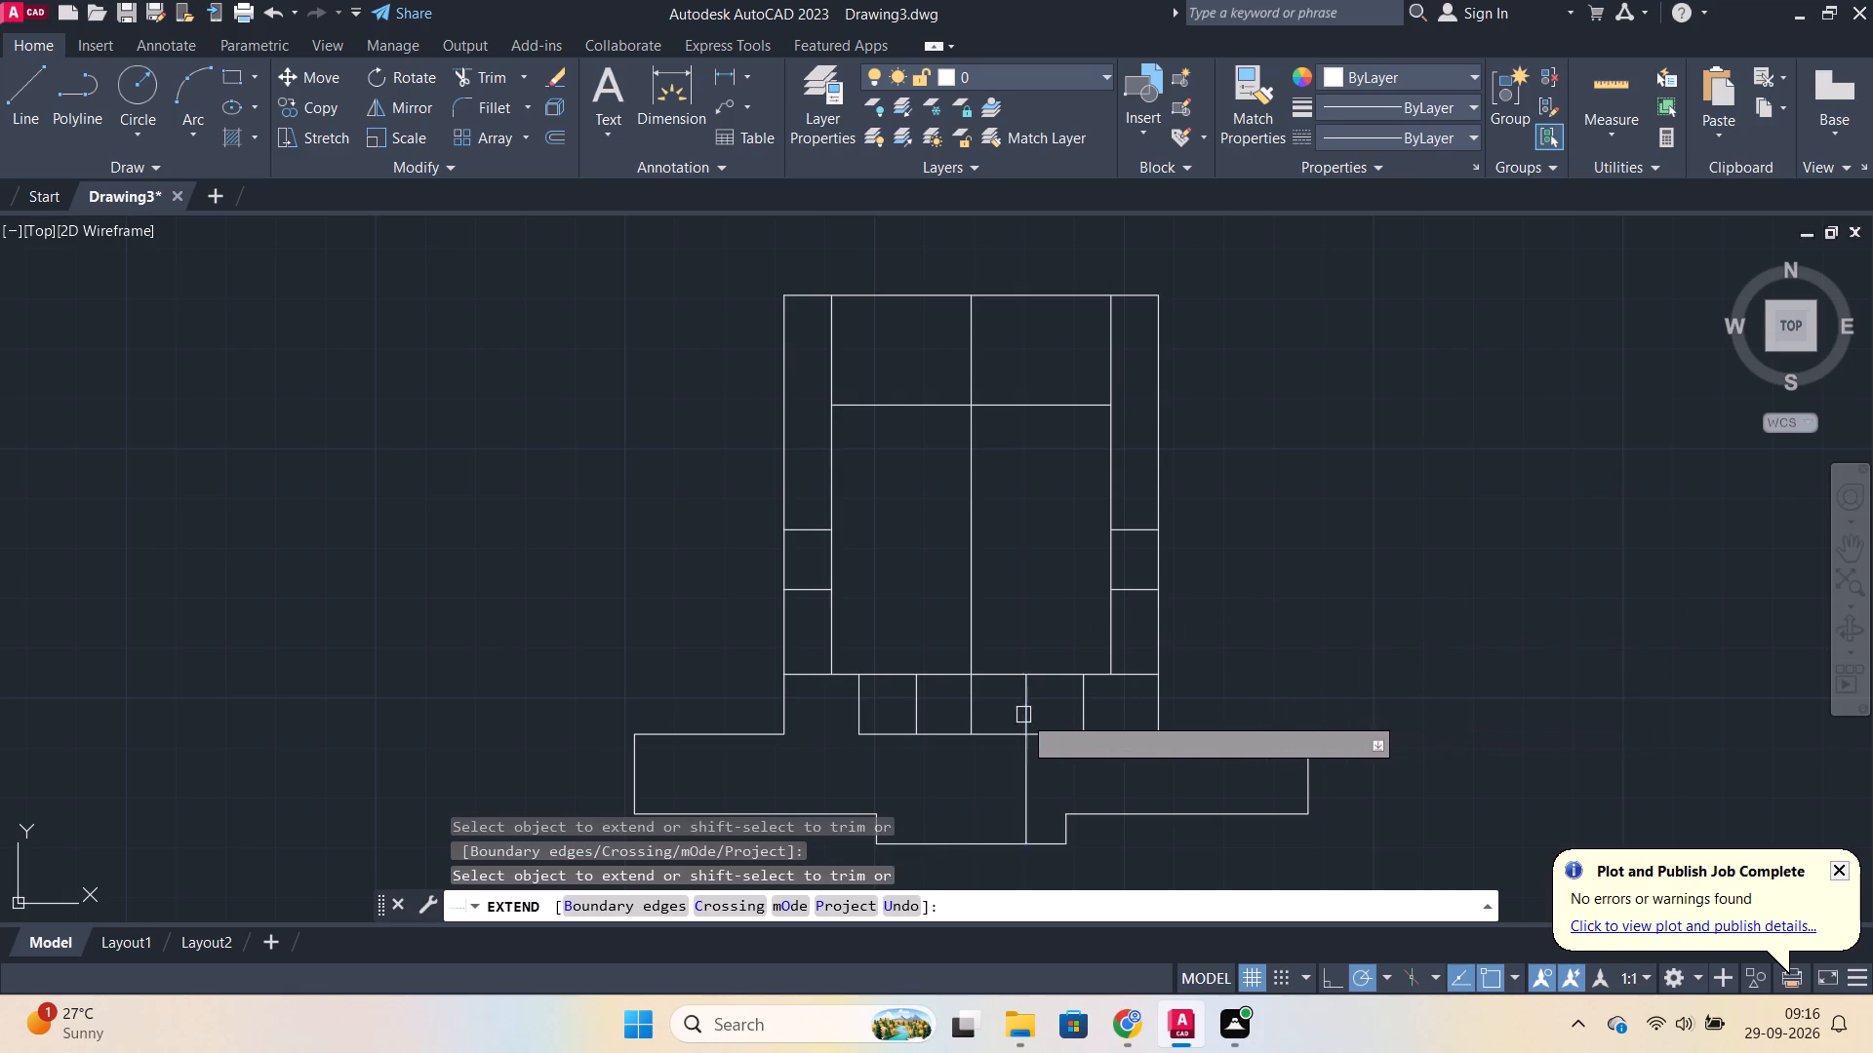
pyautogui.click(915, 715)
pyautogui.moveTo(1231, 670); pyautogui.dragTo(1272, 586, button='middle')
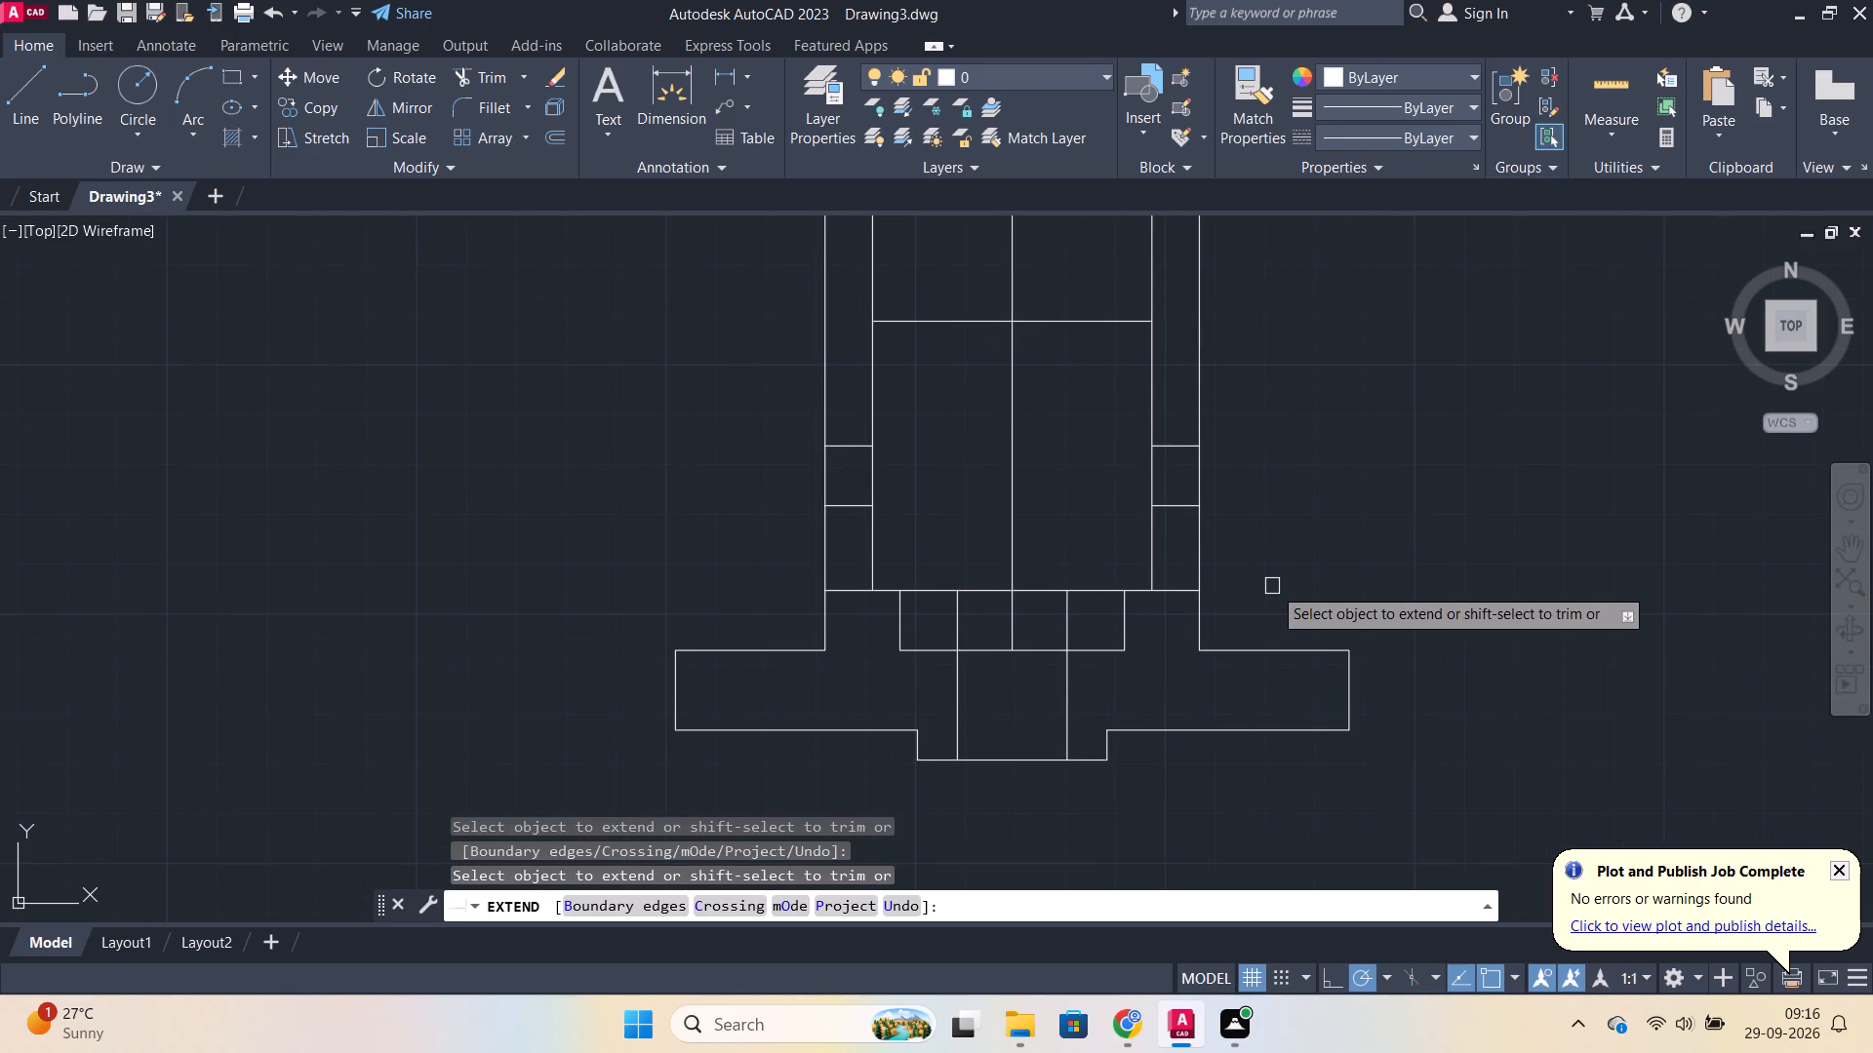
pyautogui.press('Escape')
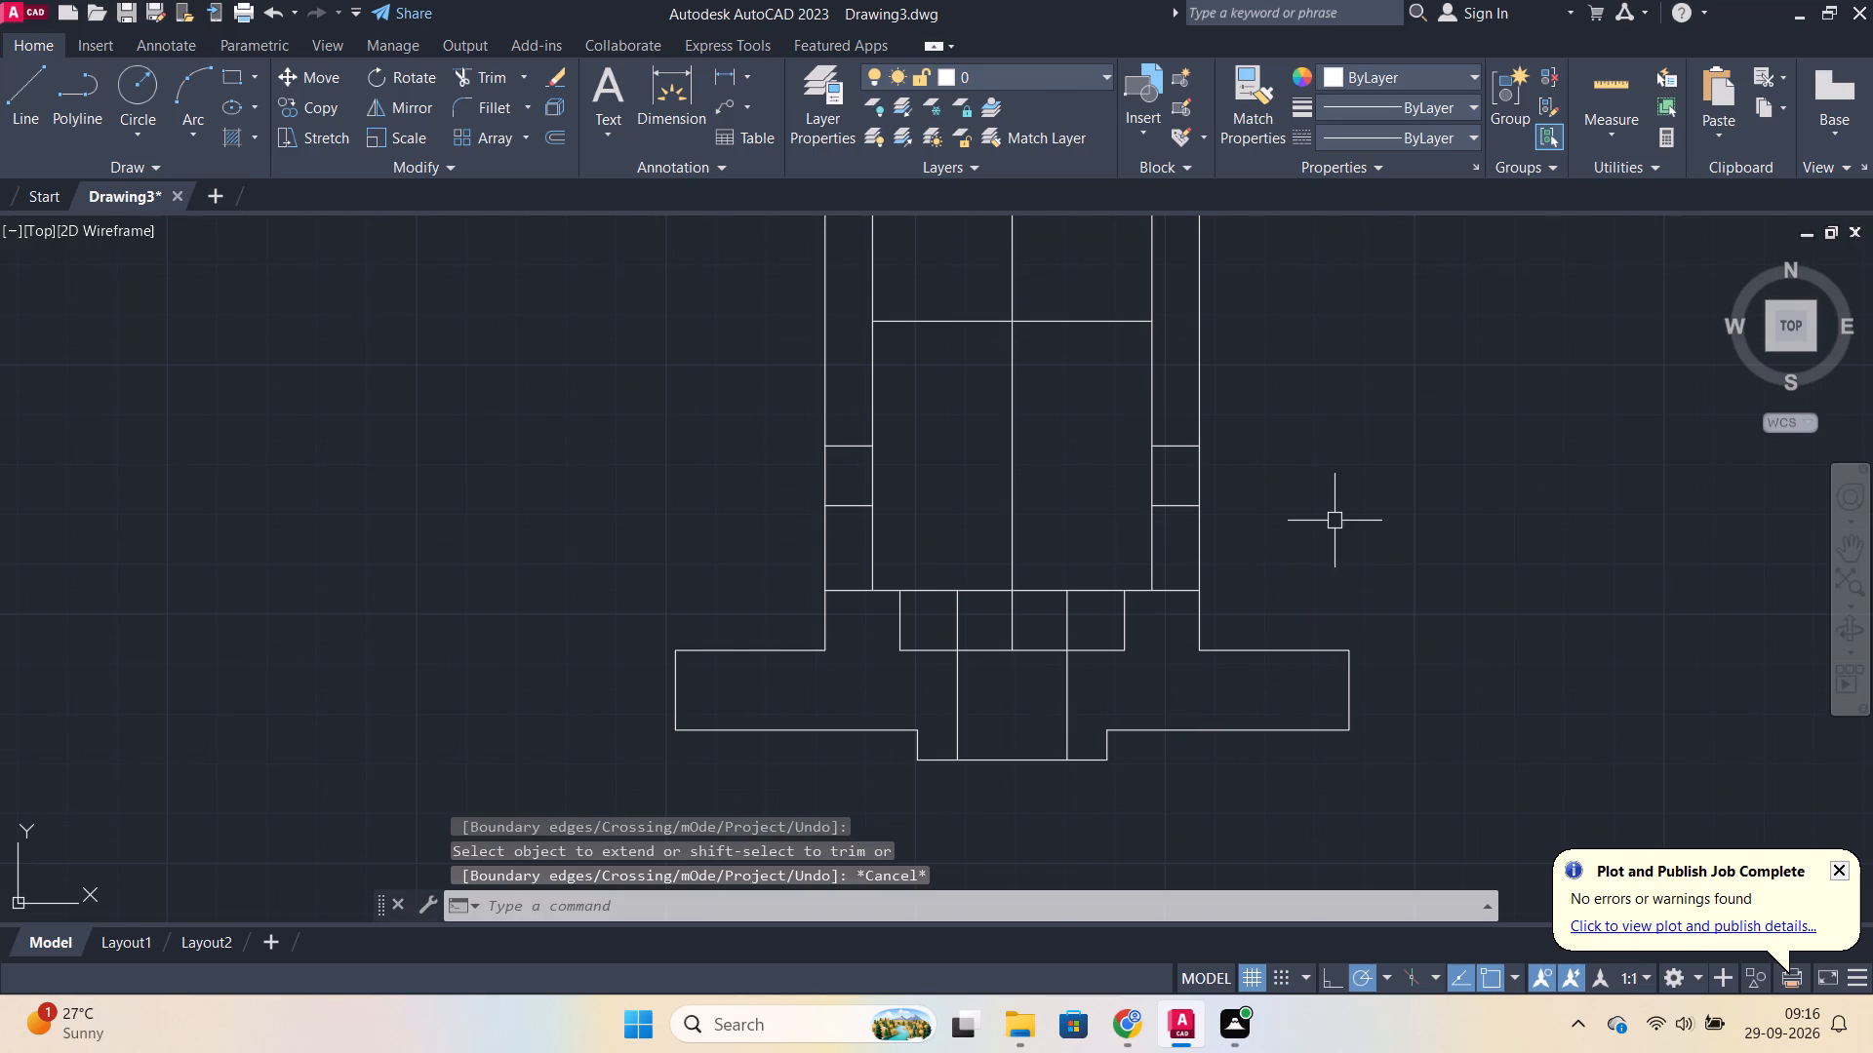
# Offset the right and left vertical 28 bore lines outward by 1.5 each.
pyautogui.moveTo(1335, 518); pyautogui.dragTo(1337, 560, button='middle')
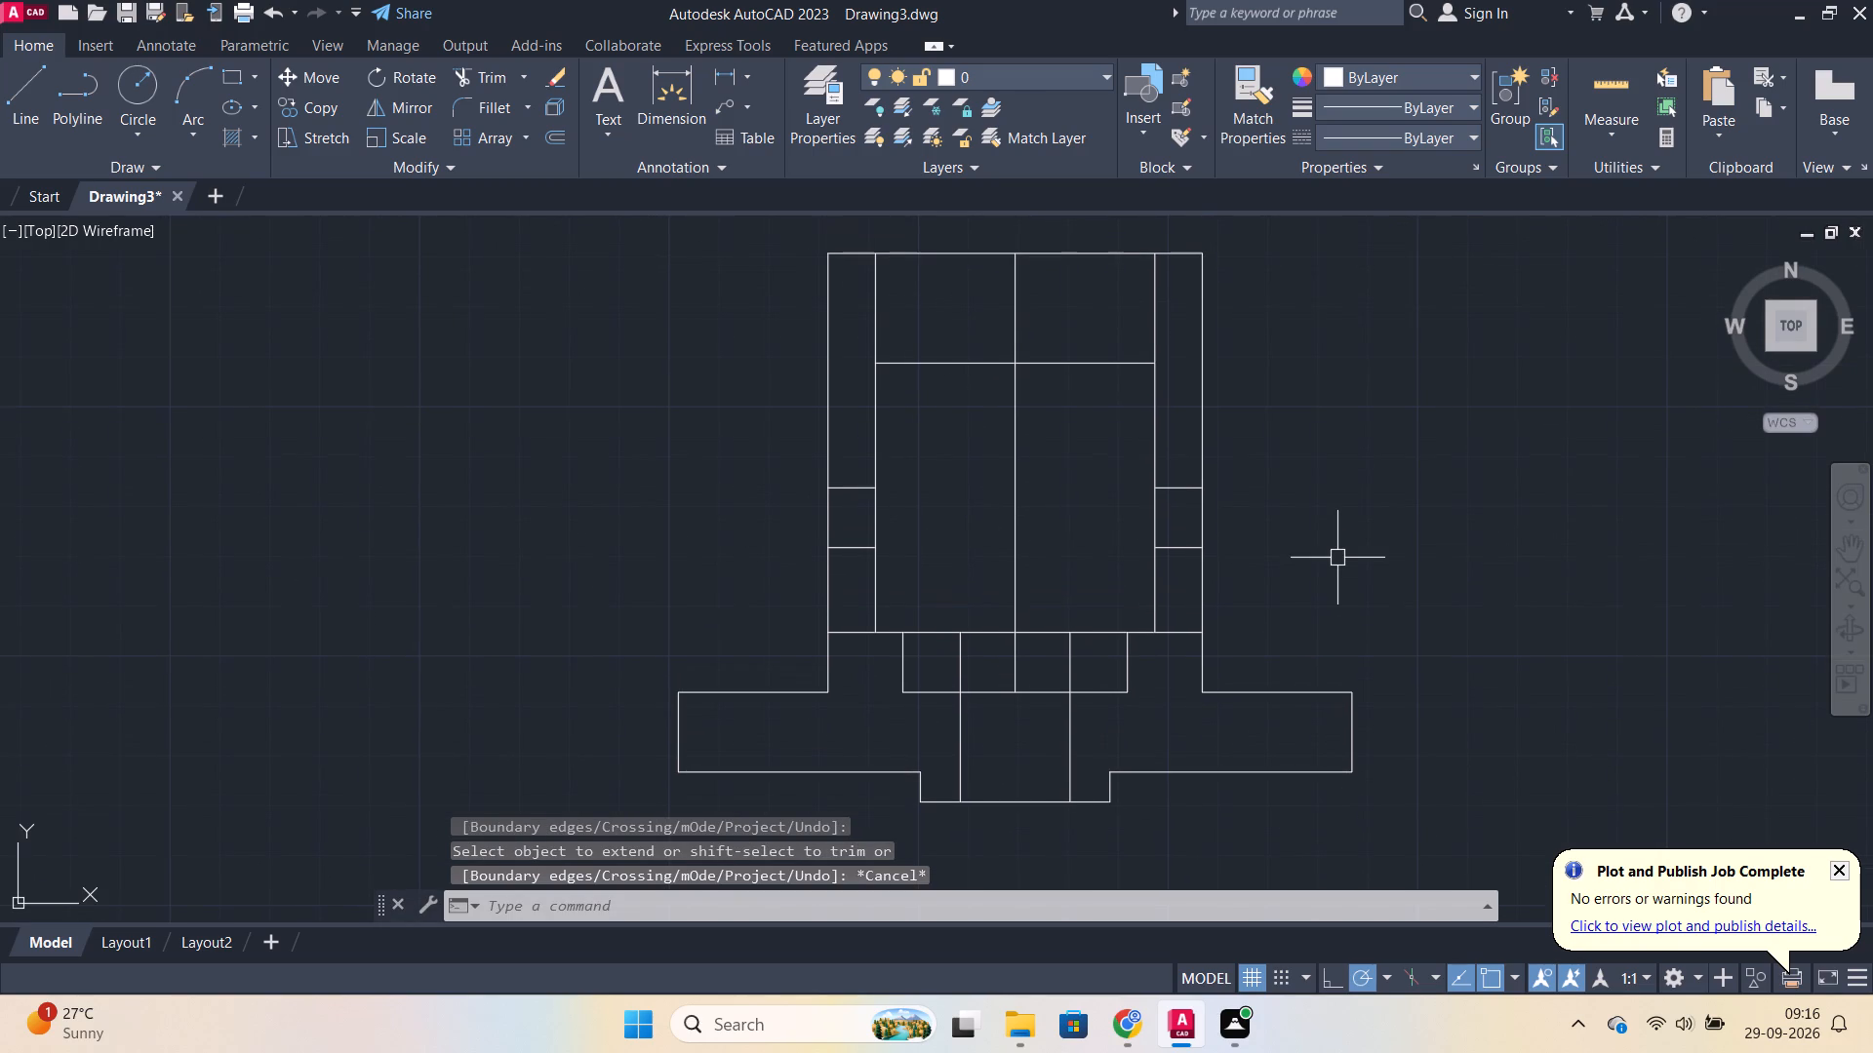
pyautogui.moveTo(1337, 556); pyautogui.dragTo(1332, 666, button='middle')
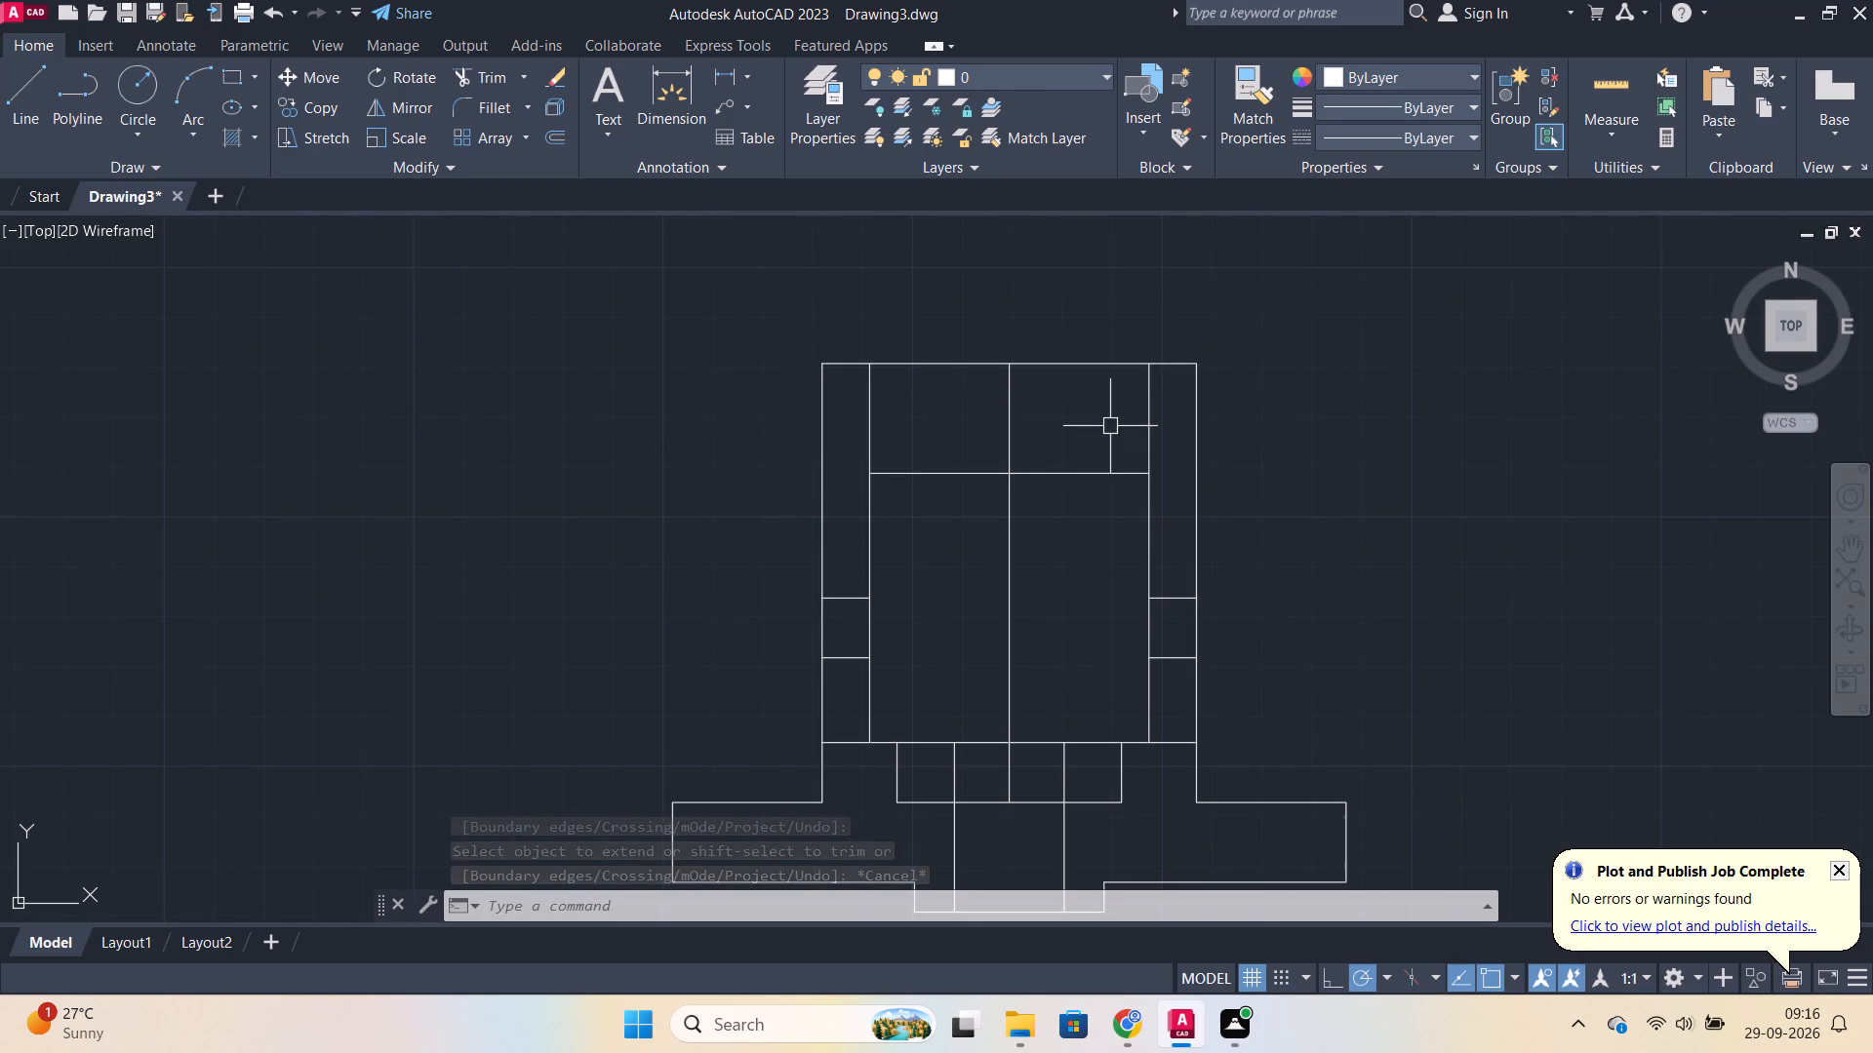
pyautogui.click(1153, 424)
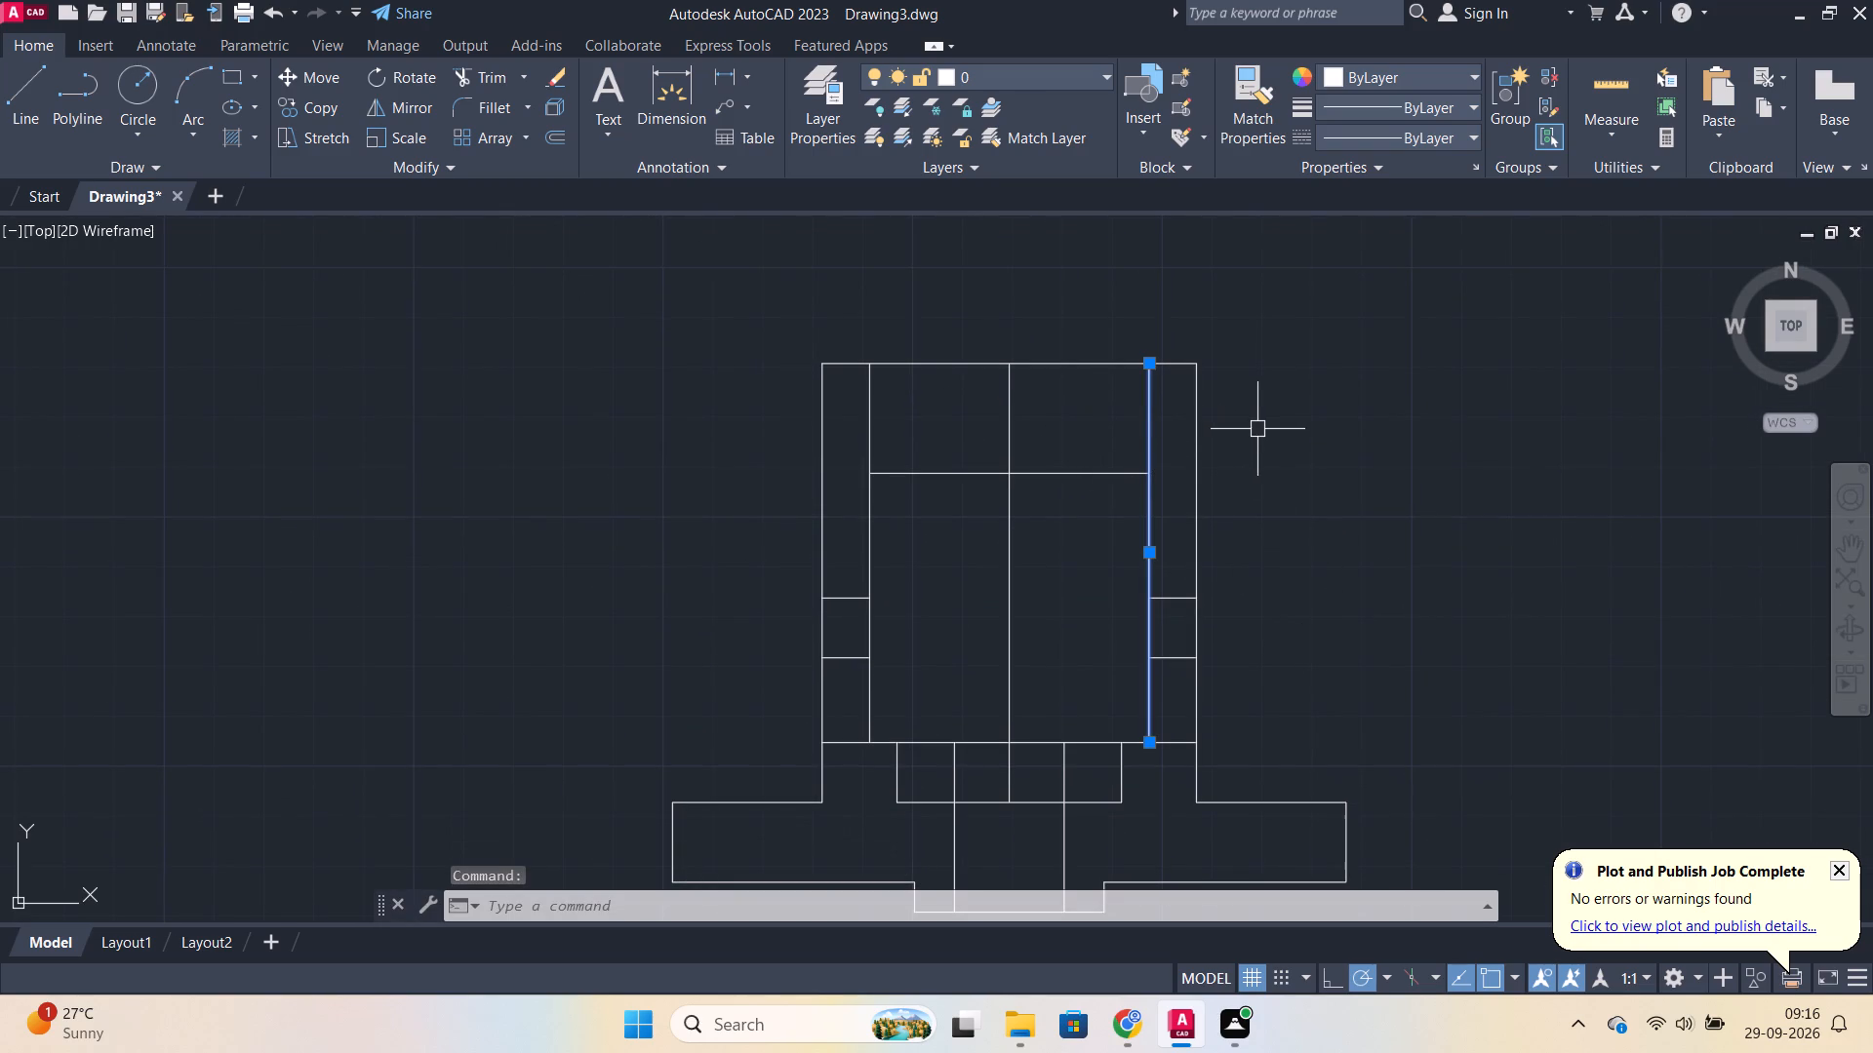
pyautogui.press('Escape')
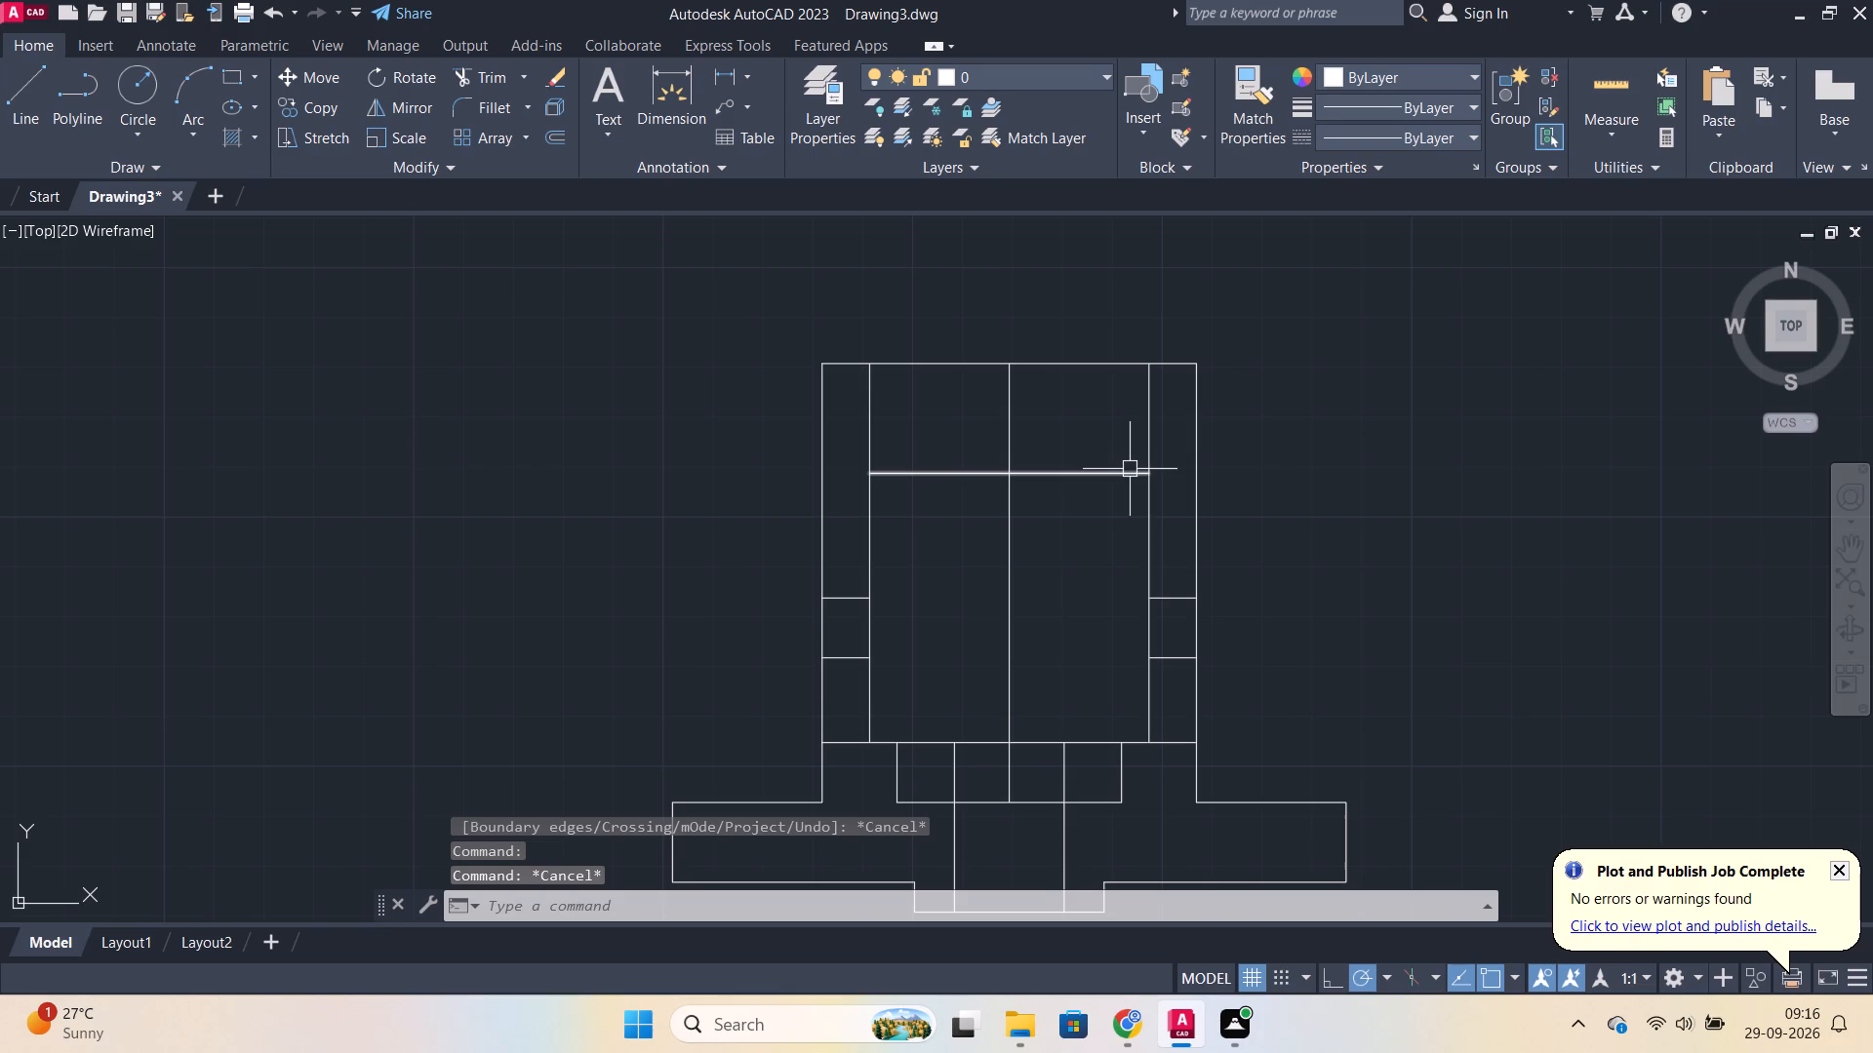
pyautogui.scroll(1, 1130, 469)
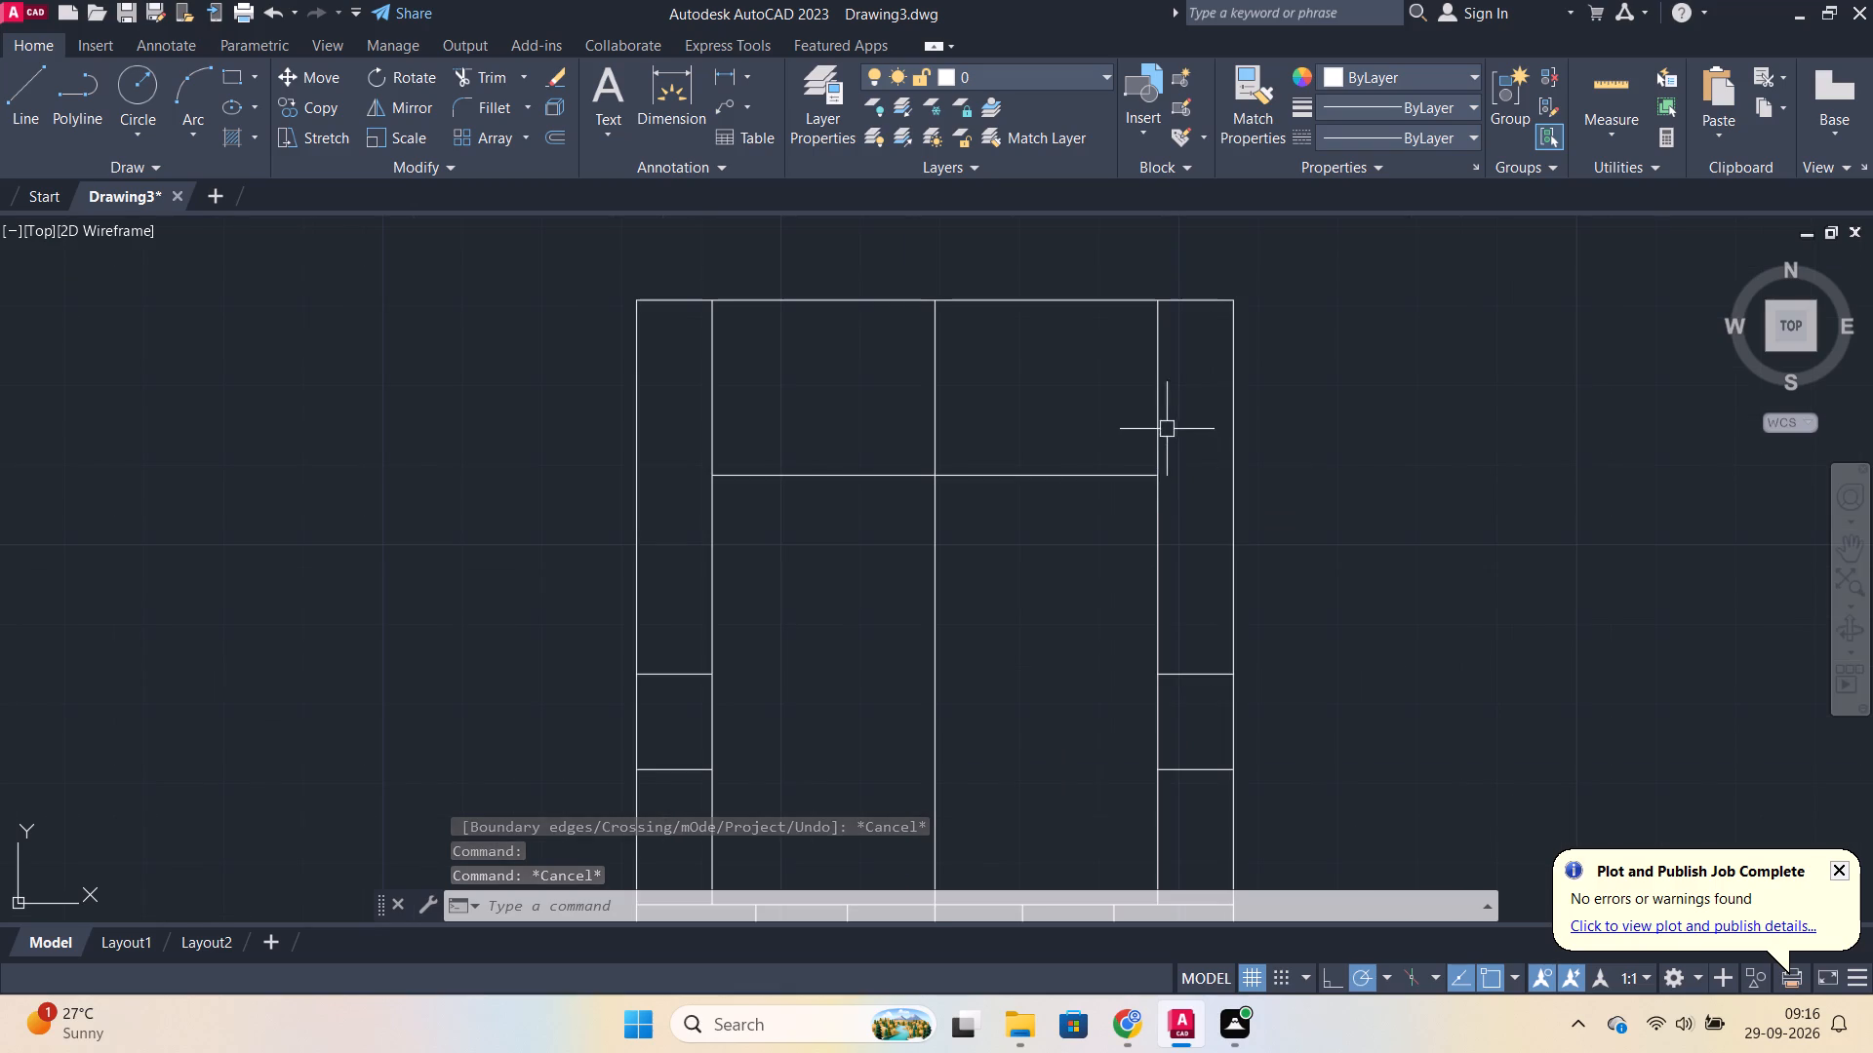
pyautogui.click(1161, 423)
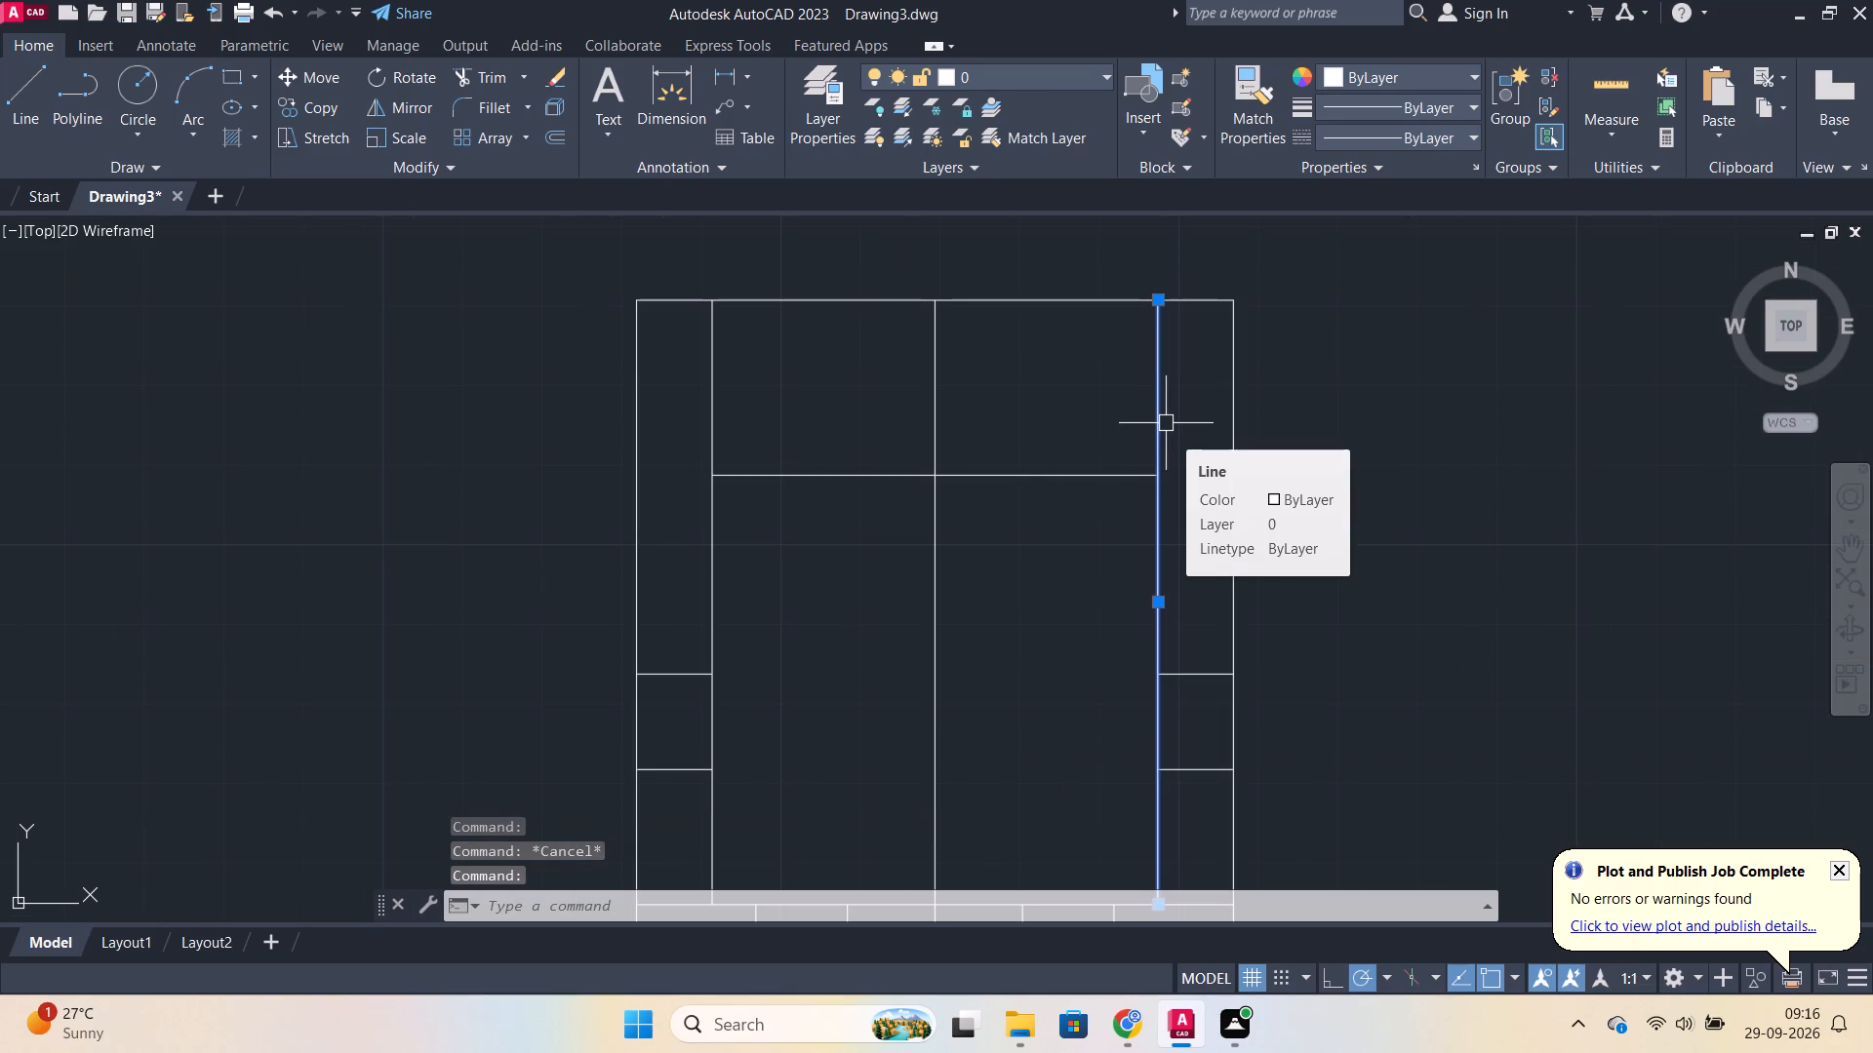
pyautogui.press('o')
pyautogui.press('Return')
pyautogui.press('Return')
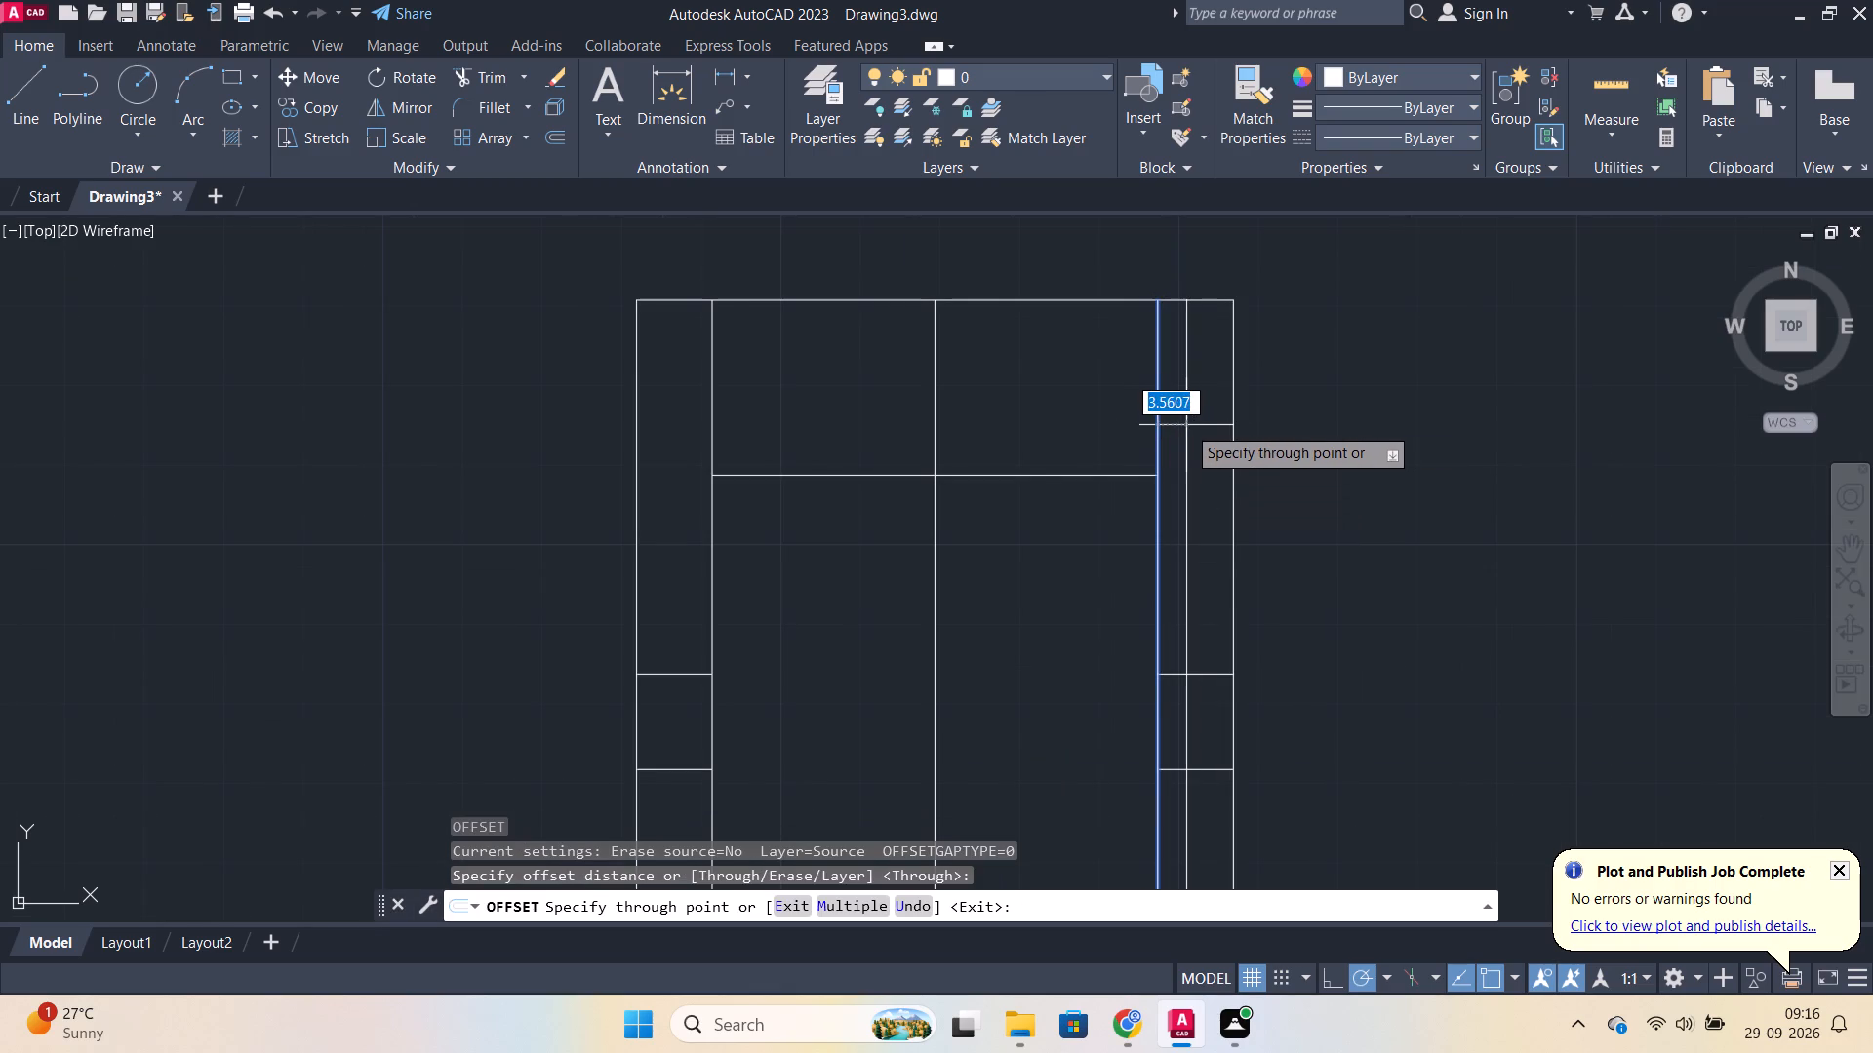
pyautogui.write('1.5')
pyautogui.press('Return')
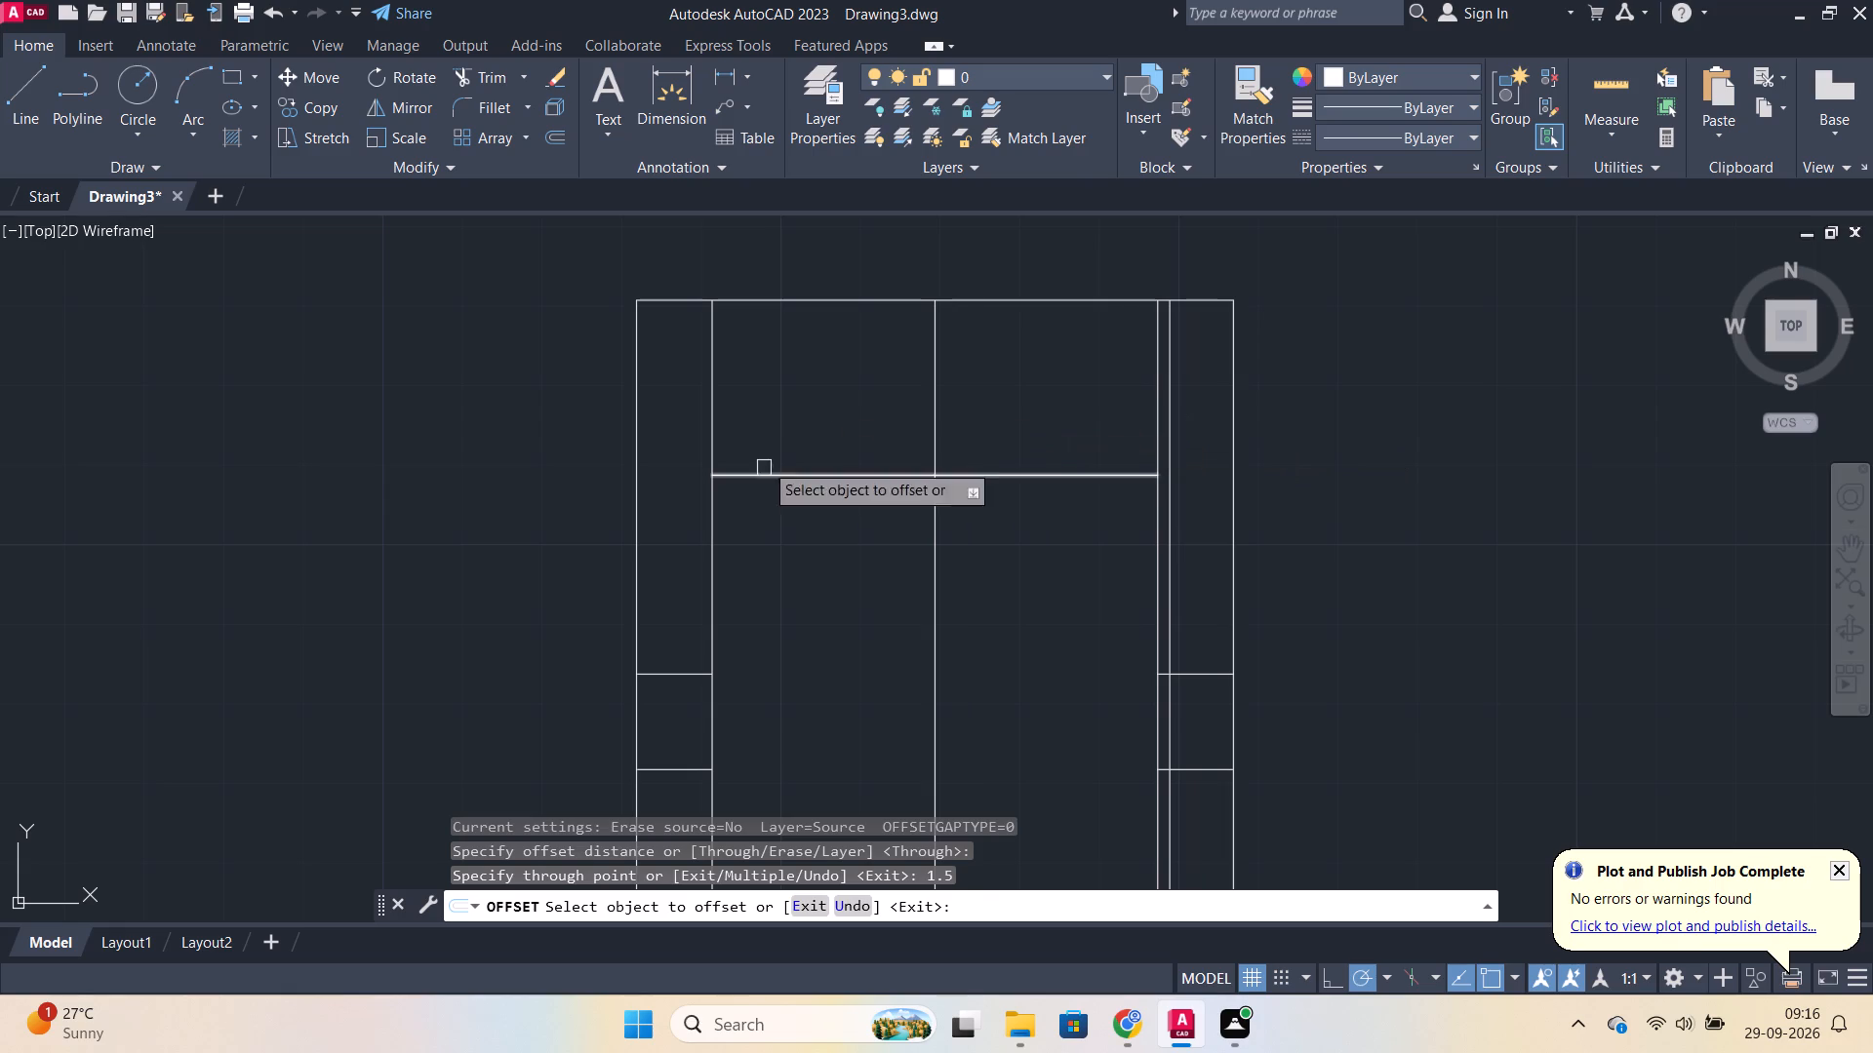
pyautogui.click(706, 386)
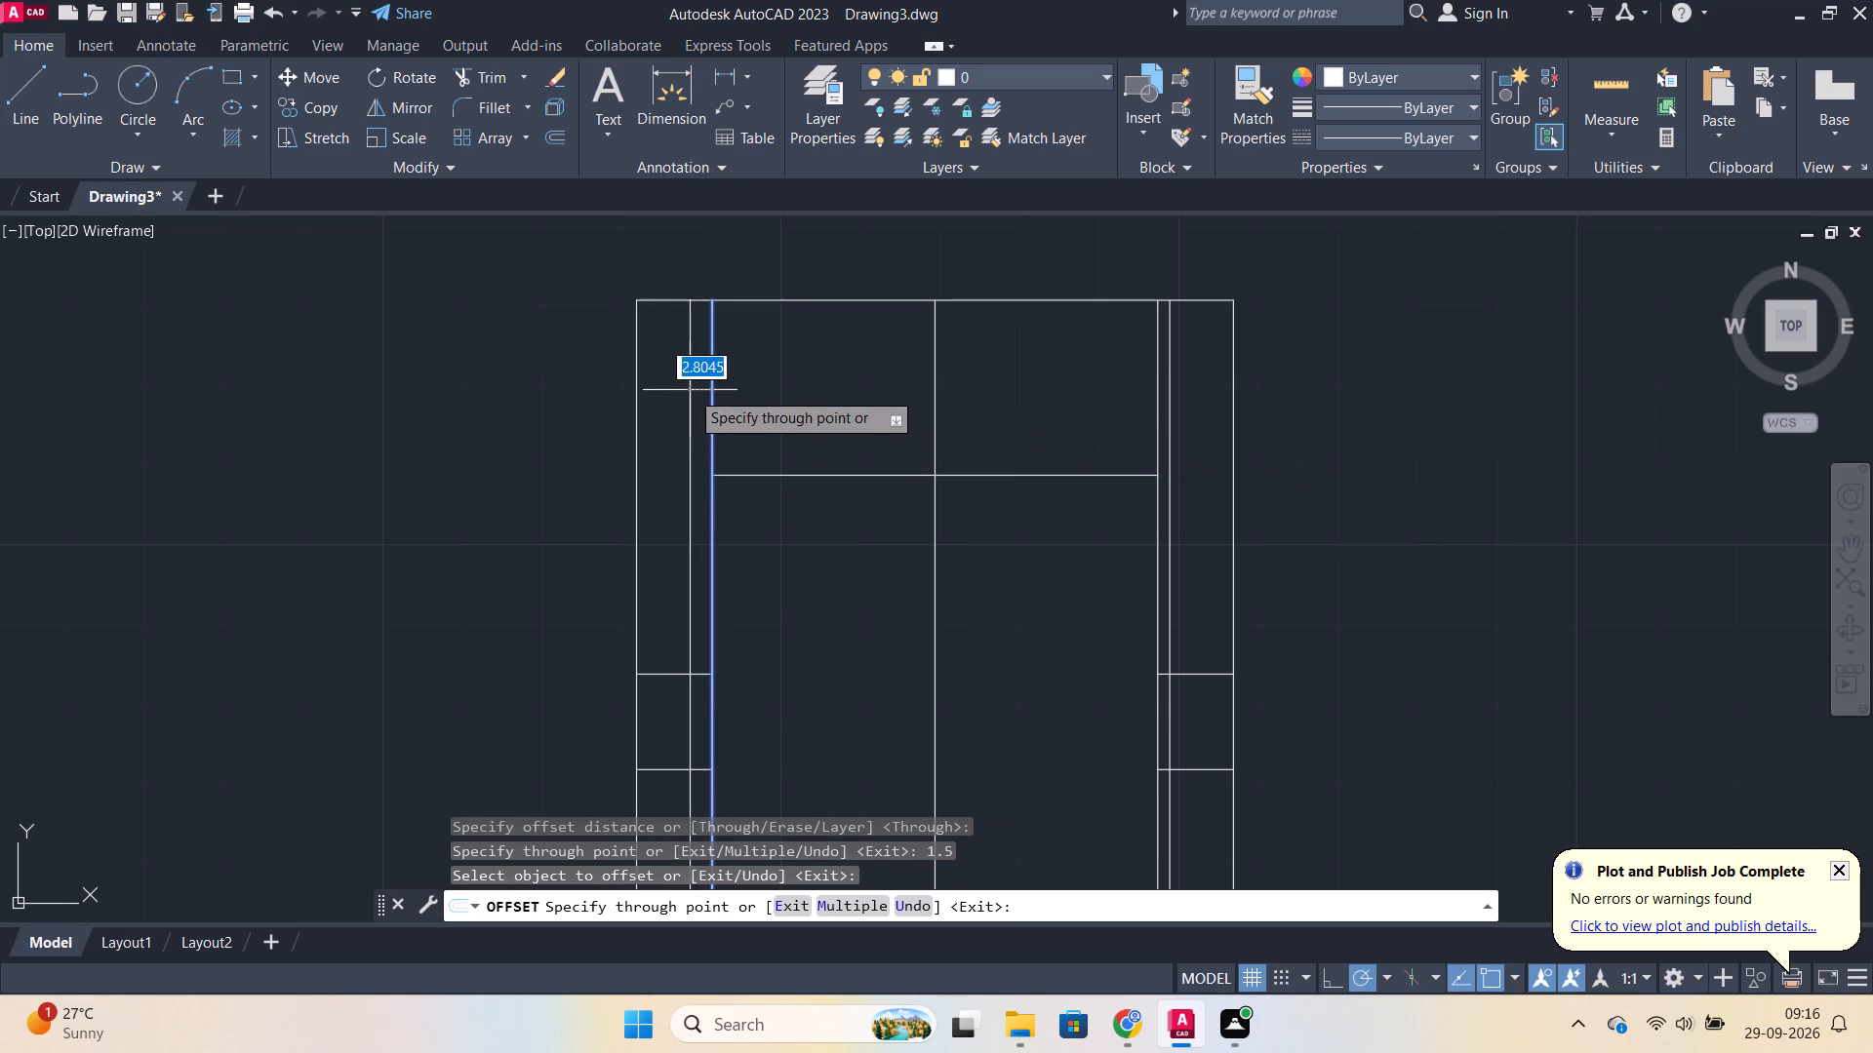
pyautogui.write('1.5')
pyautogui.press('Return')
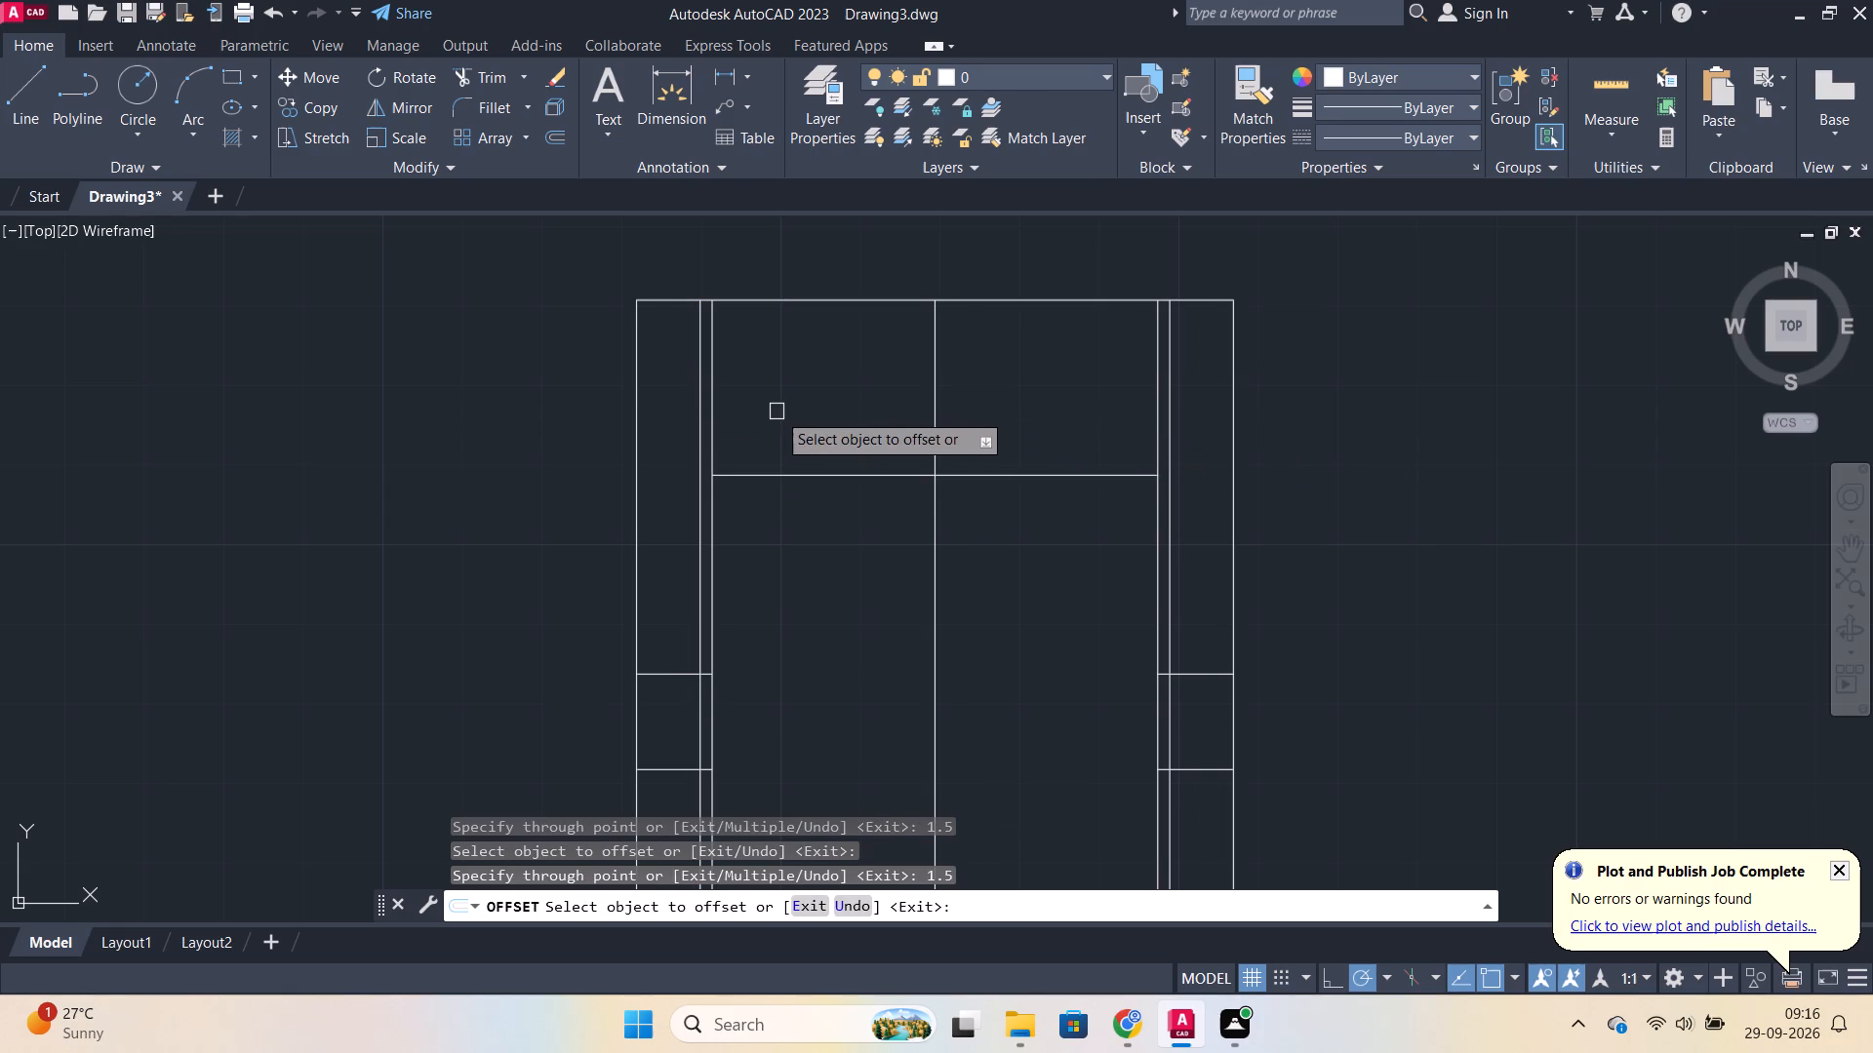
pyautogui.press('Escape')
# Extend the upper horizontal bore line at both ends to meet the vertical 1.5 offset lines.
pyautogui.write('ex')
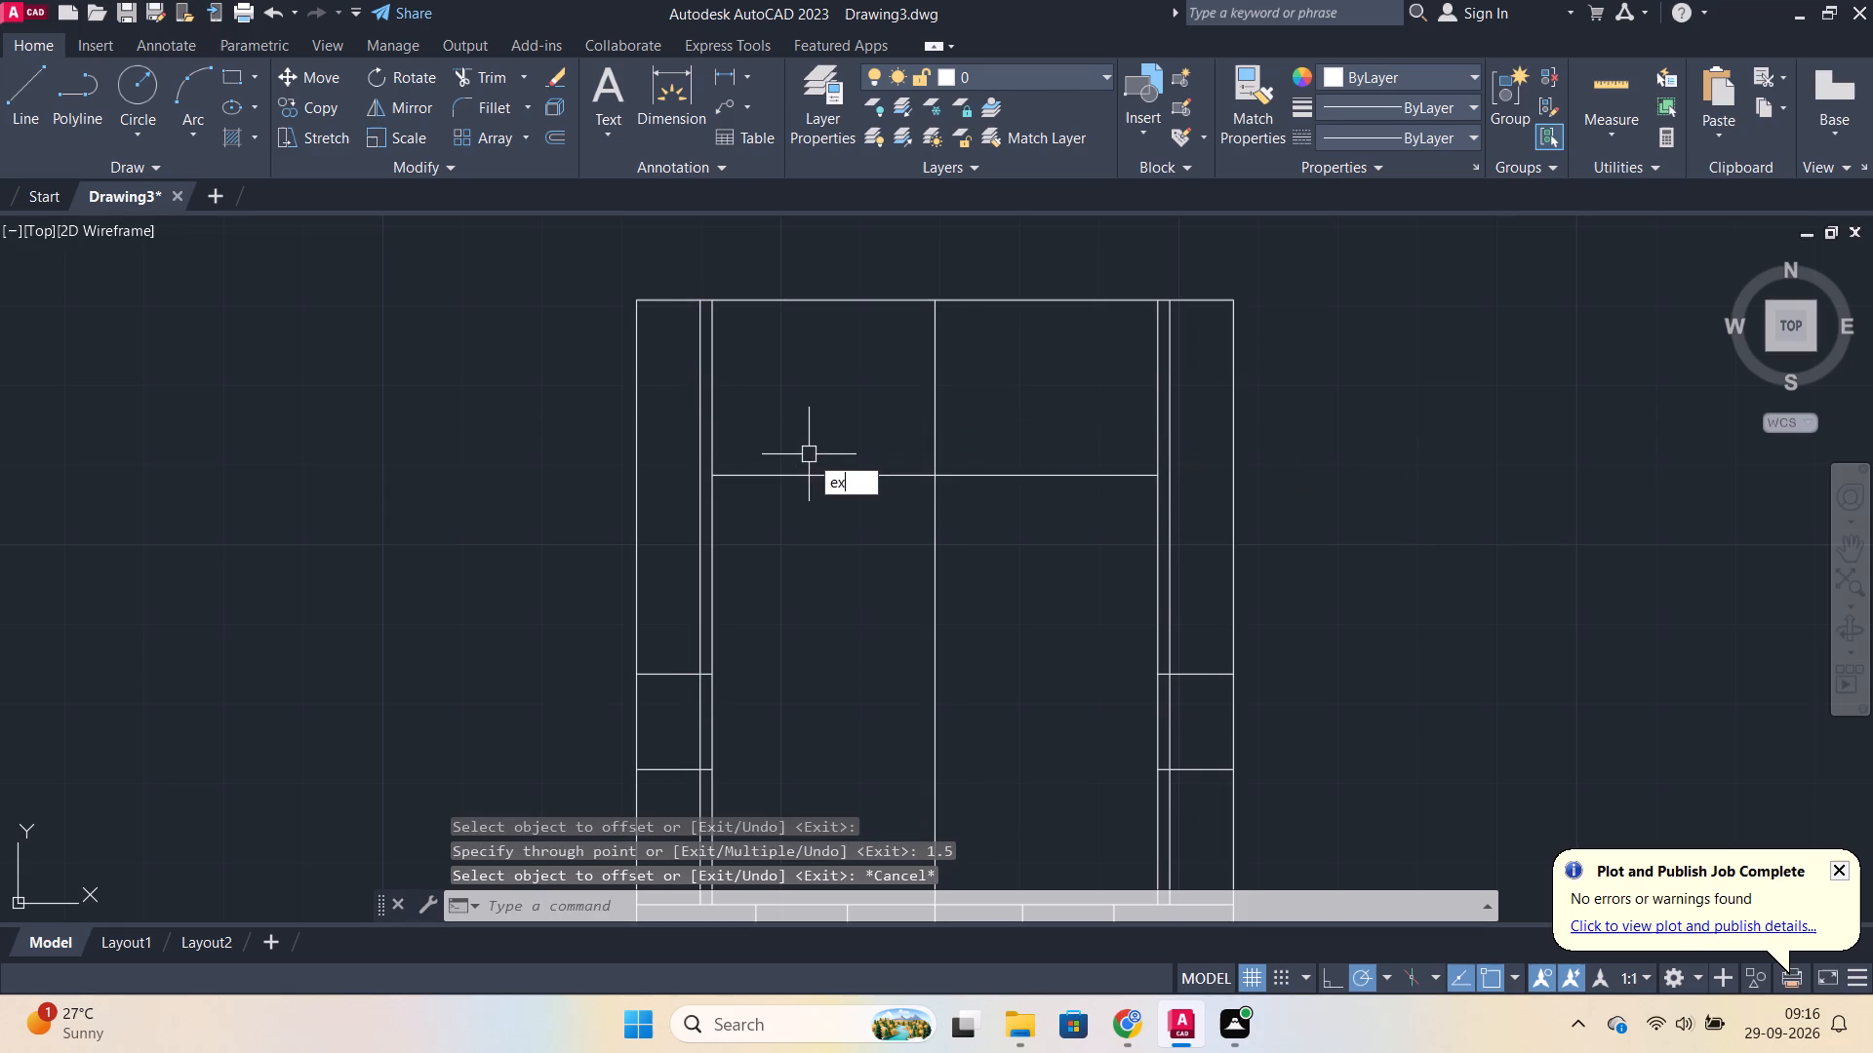
pyautogui.press('Return')
pyautogui.click(804, 475)
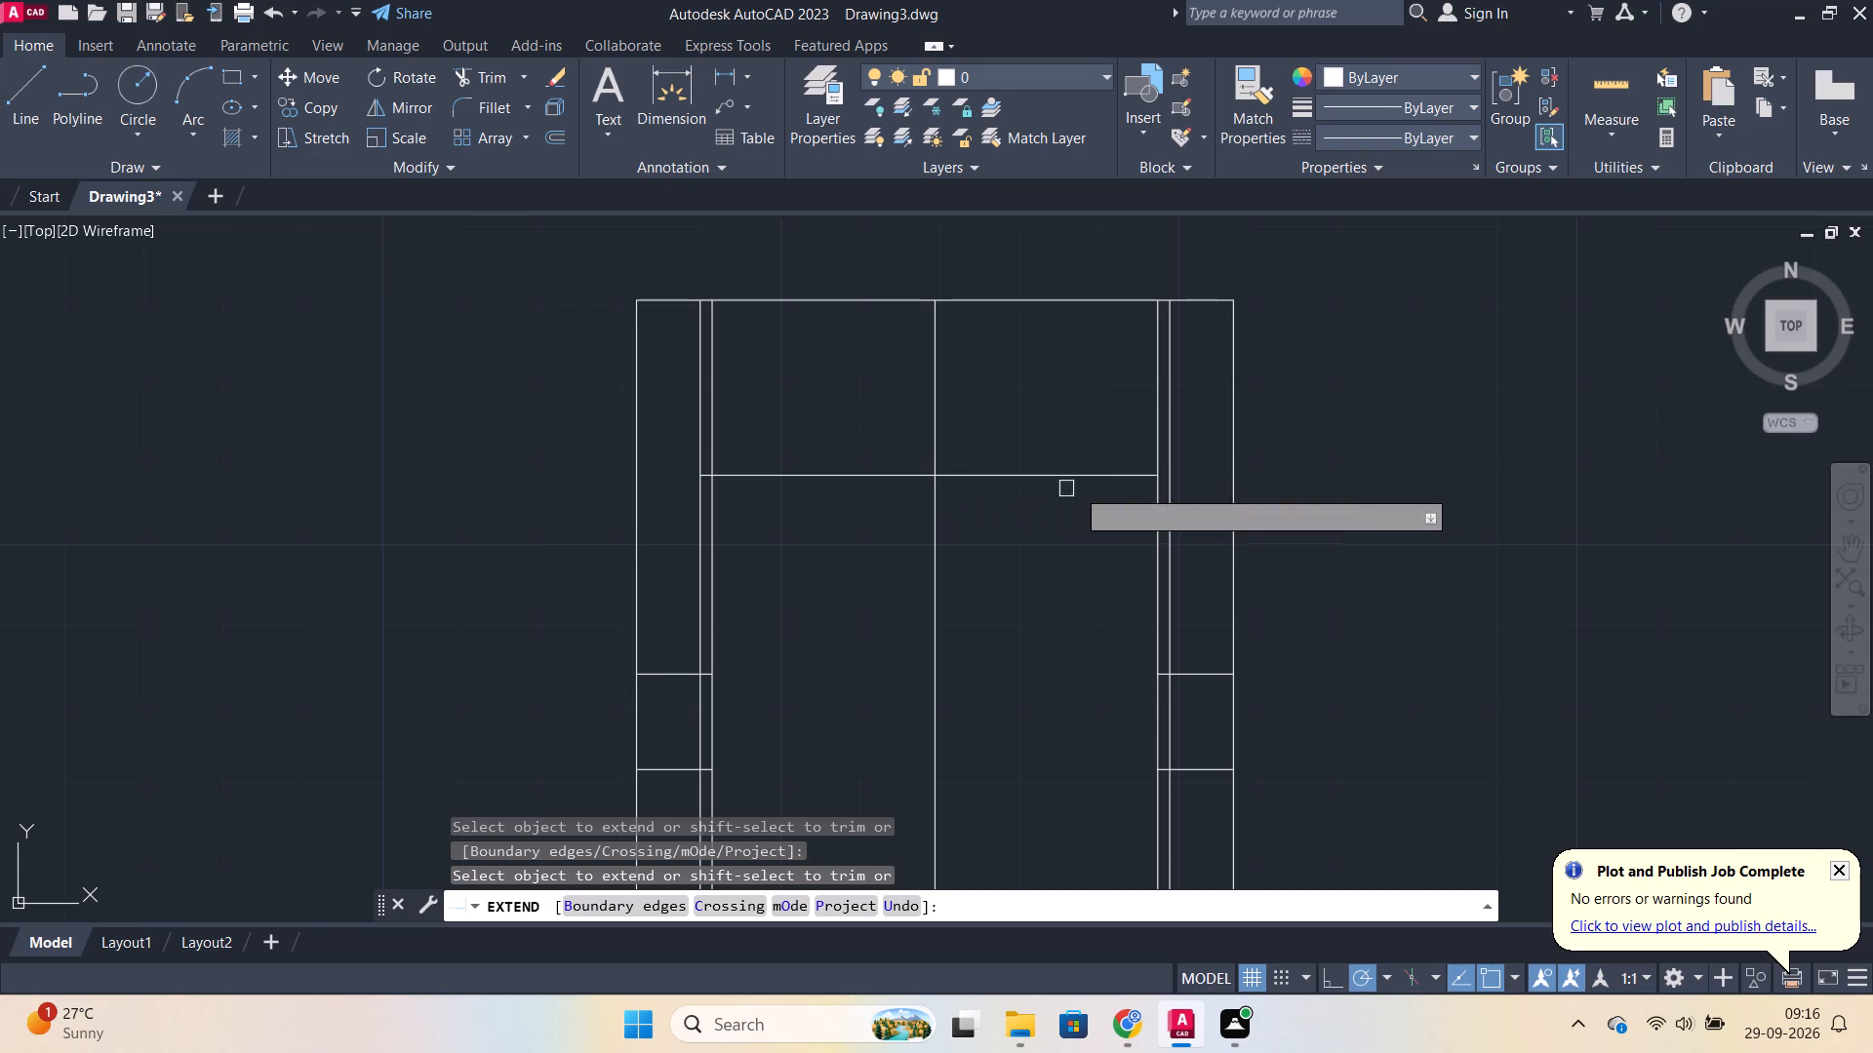
pyautogui.click(1101, 473)
pyautogui.press('Escape')
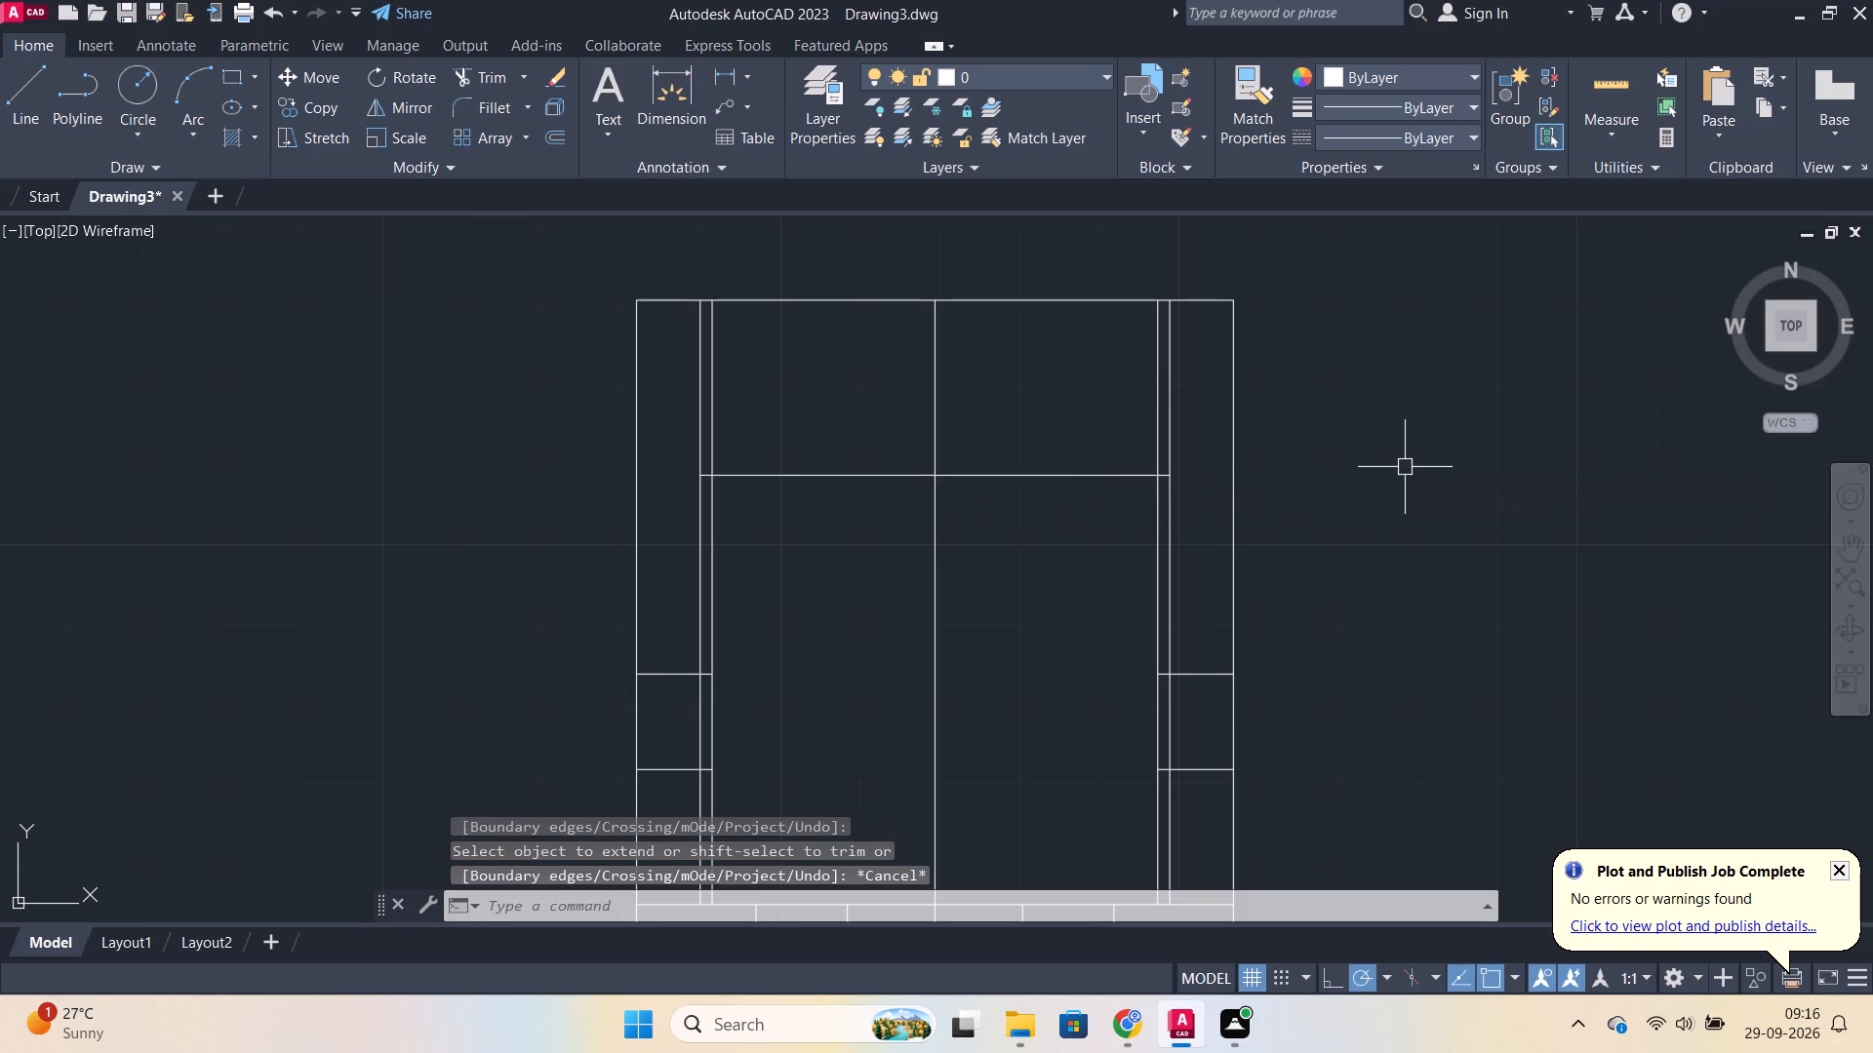
# Trim both vertical 1.5 offset lines between the upper horizontal bore line and the upper side-hole lines.
pyautogui.write('tr')
pyautogui.press('Return')
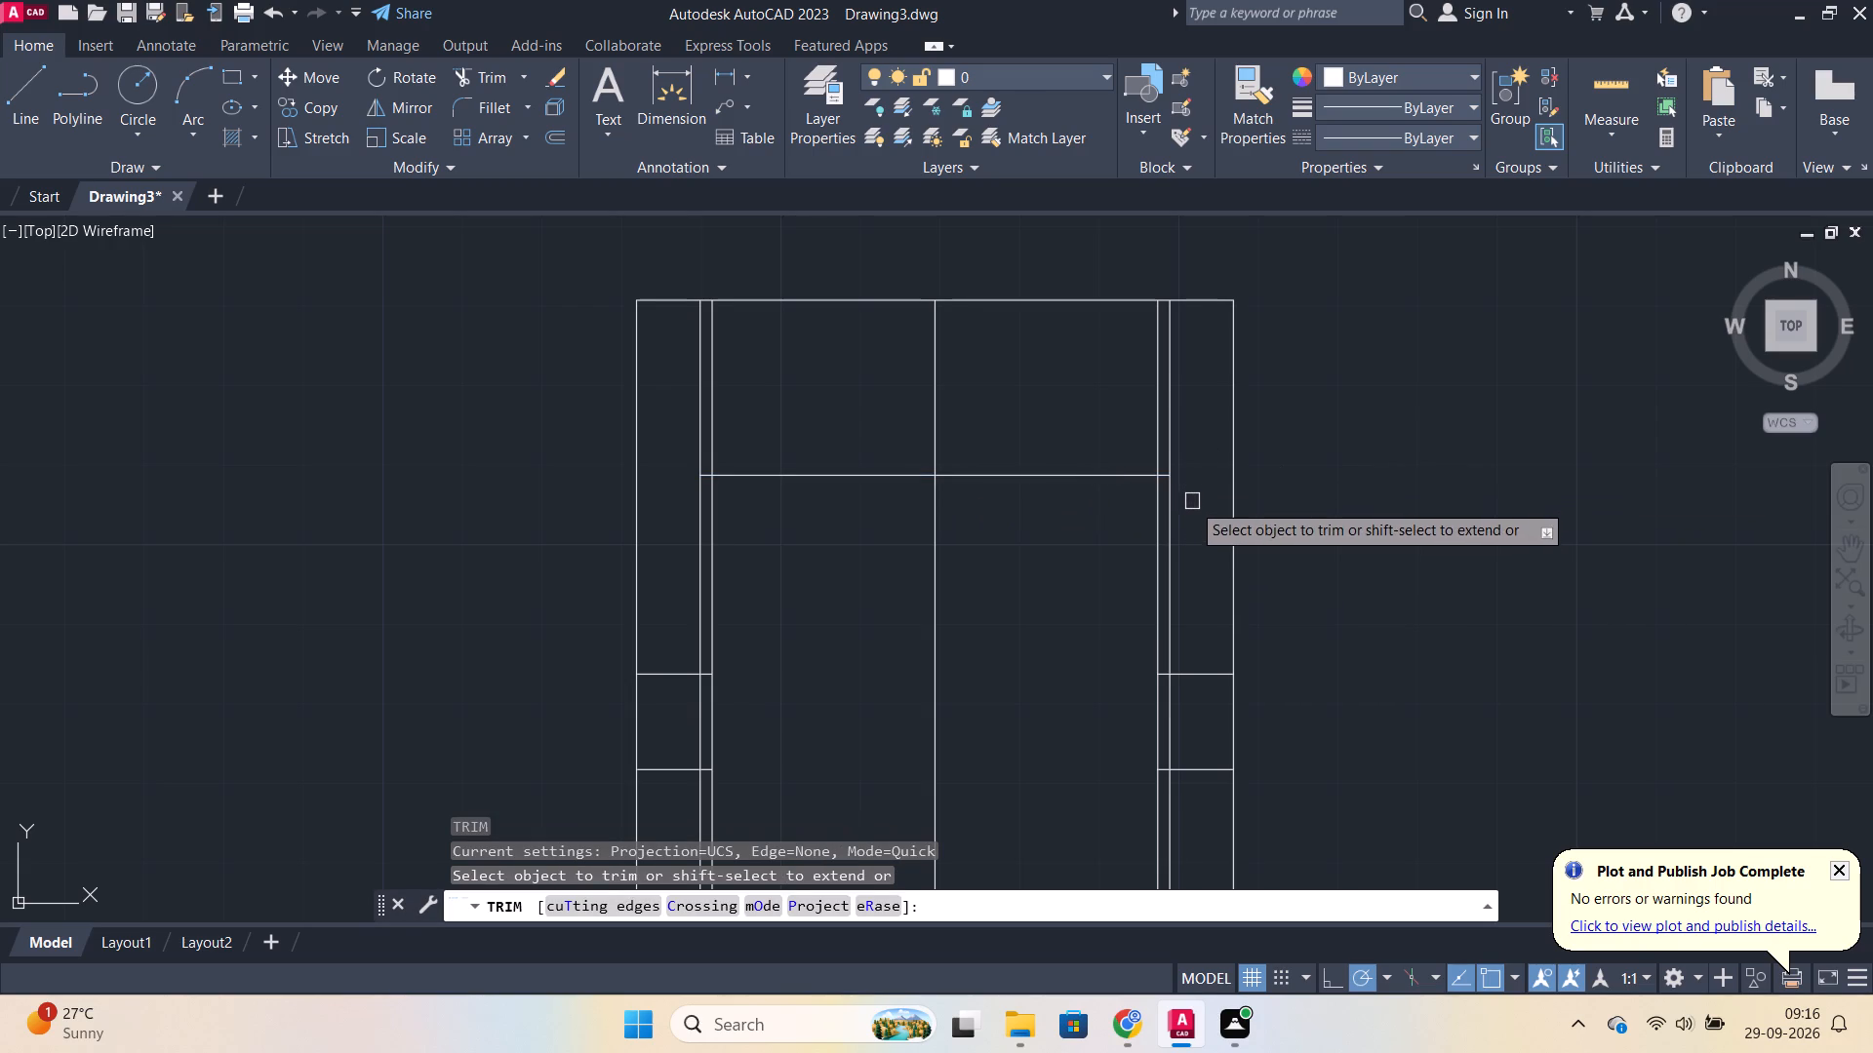
pyautogui.click(1166, 496)
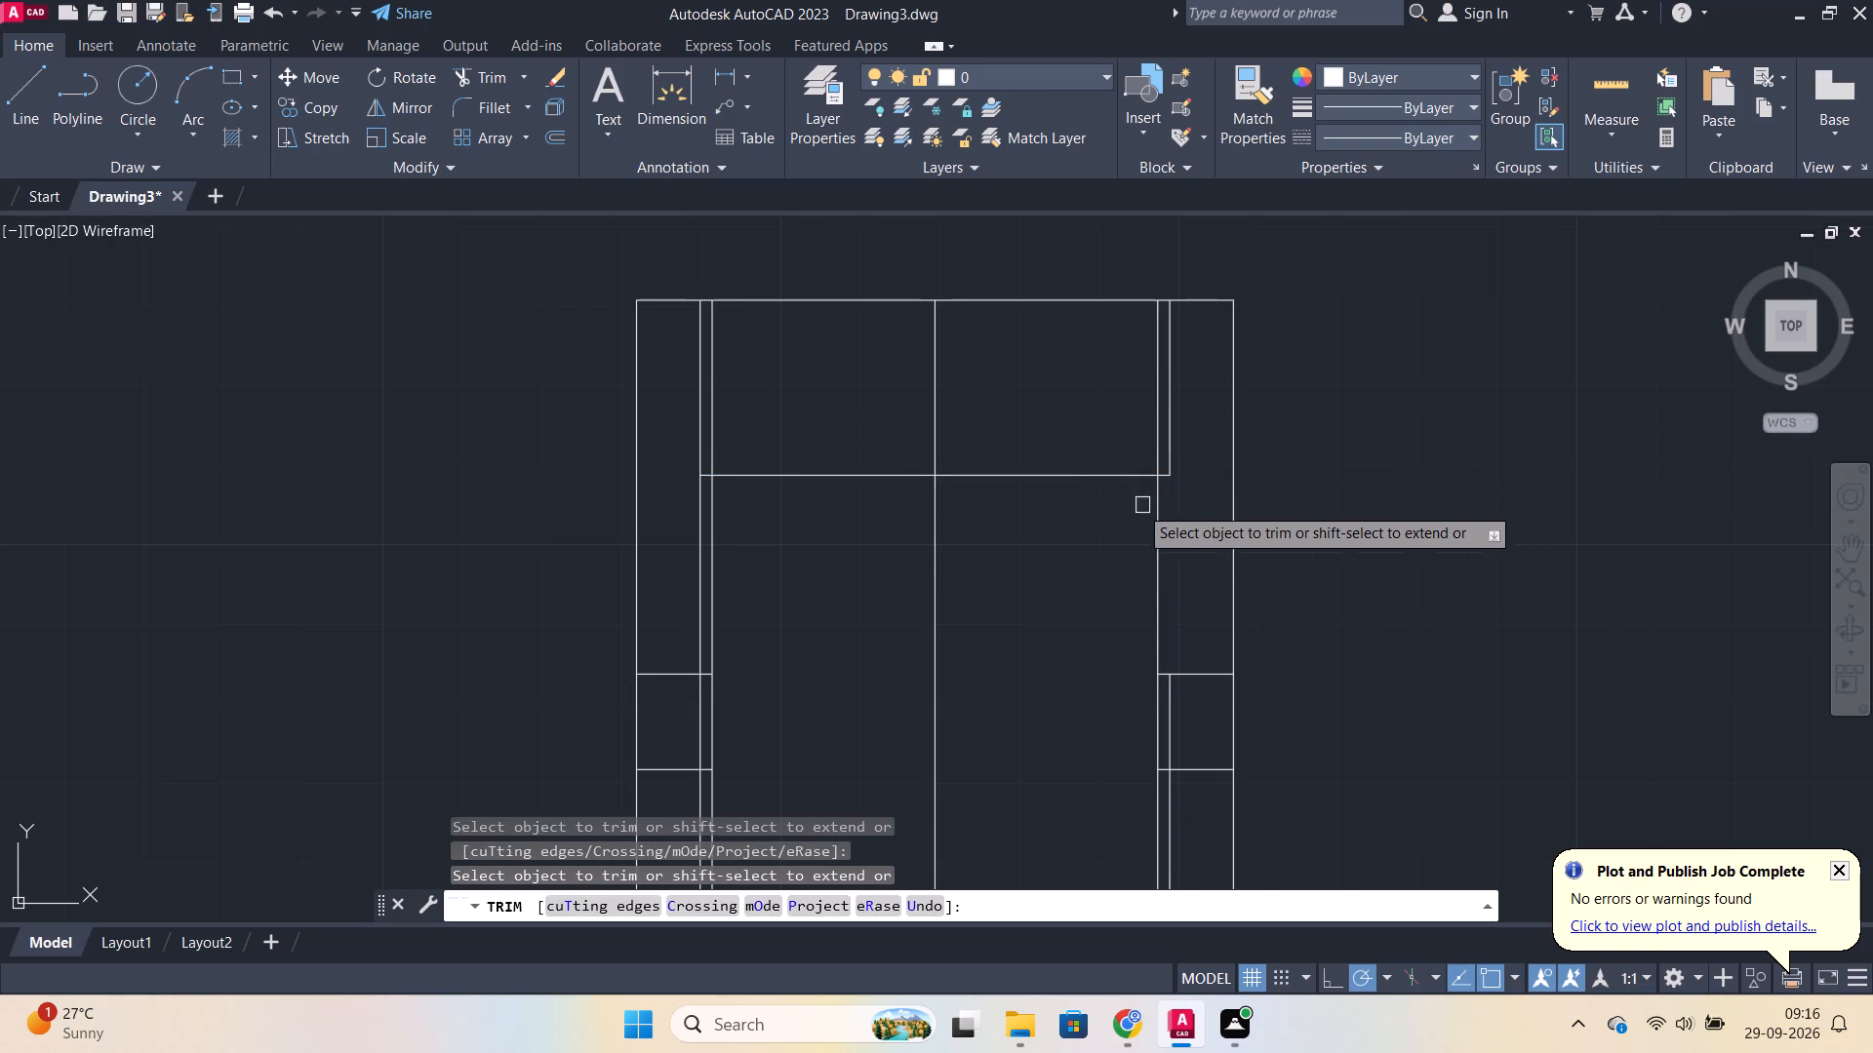
pyautogui.click(696, 488)
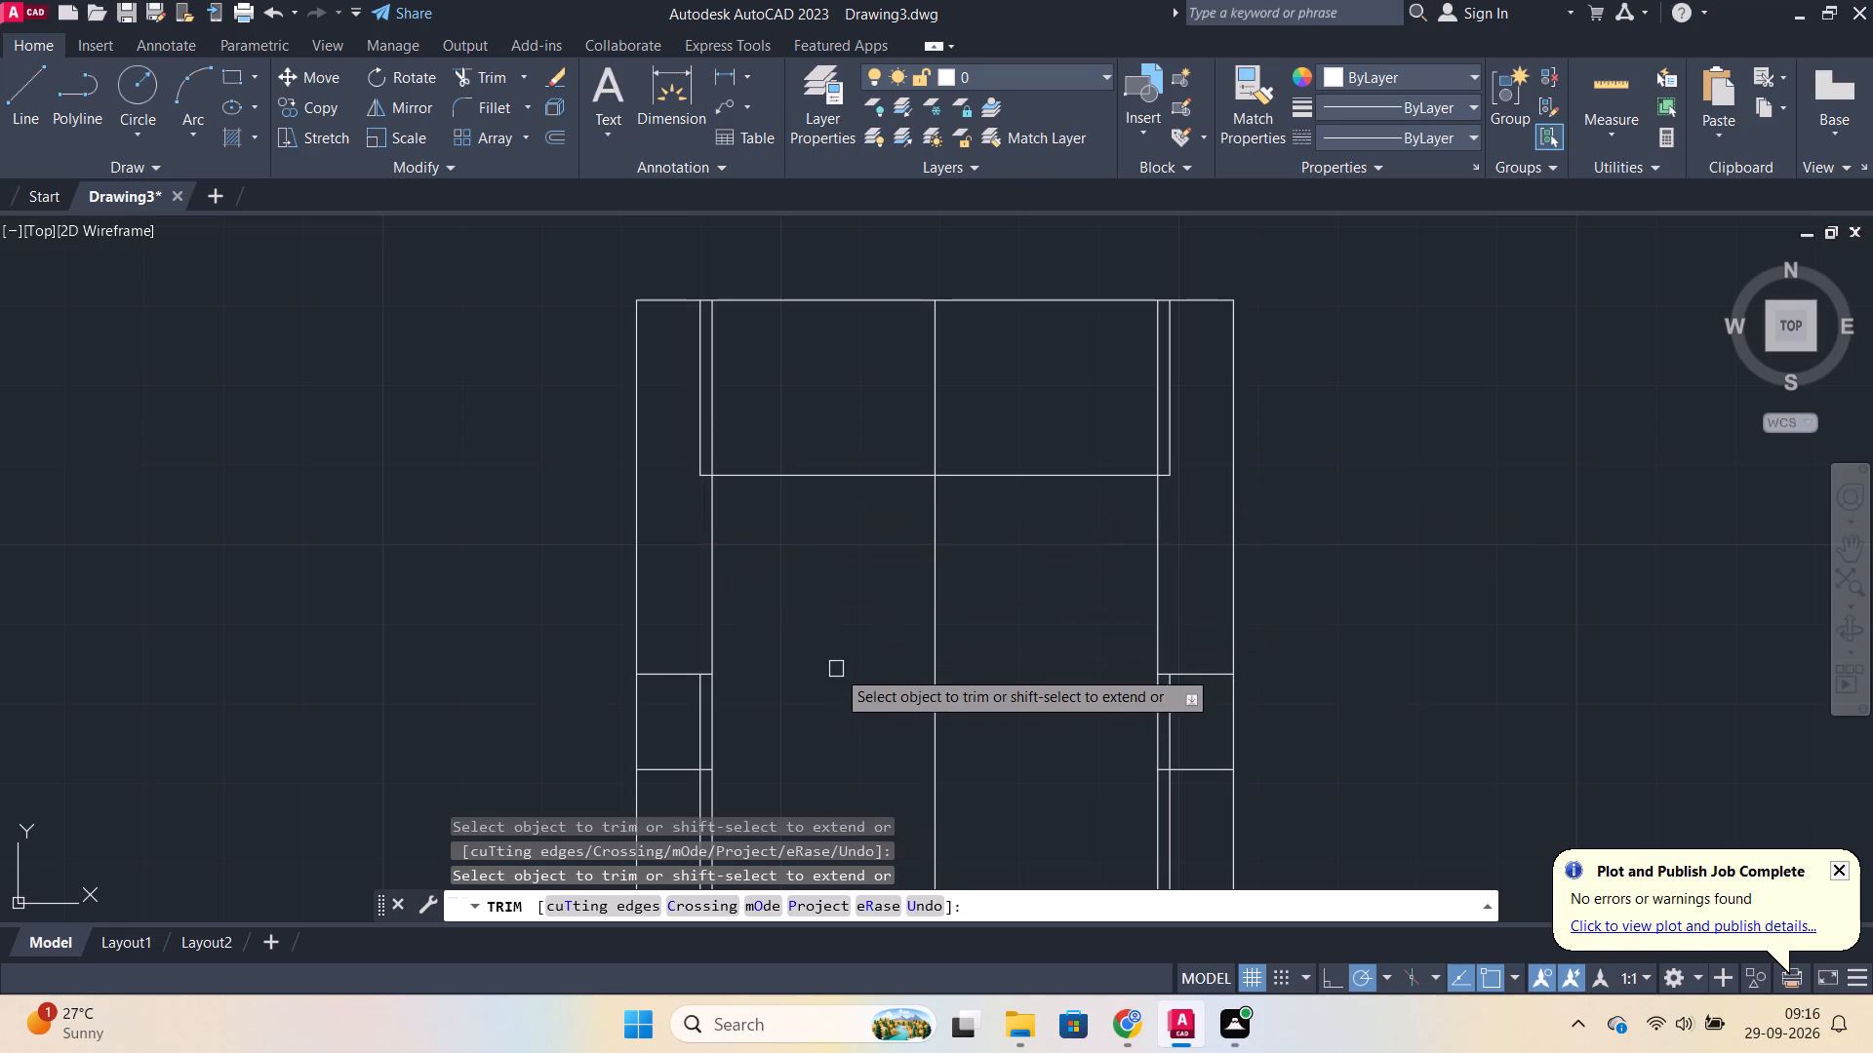
pyautogui.scroll(-1, 836, 669)
pyautogui.moveTo(836, 669); pyautogui.dragTo(887, 487, button='middle')
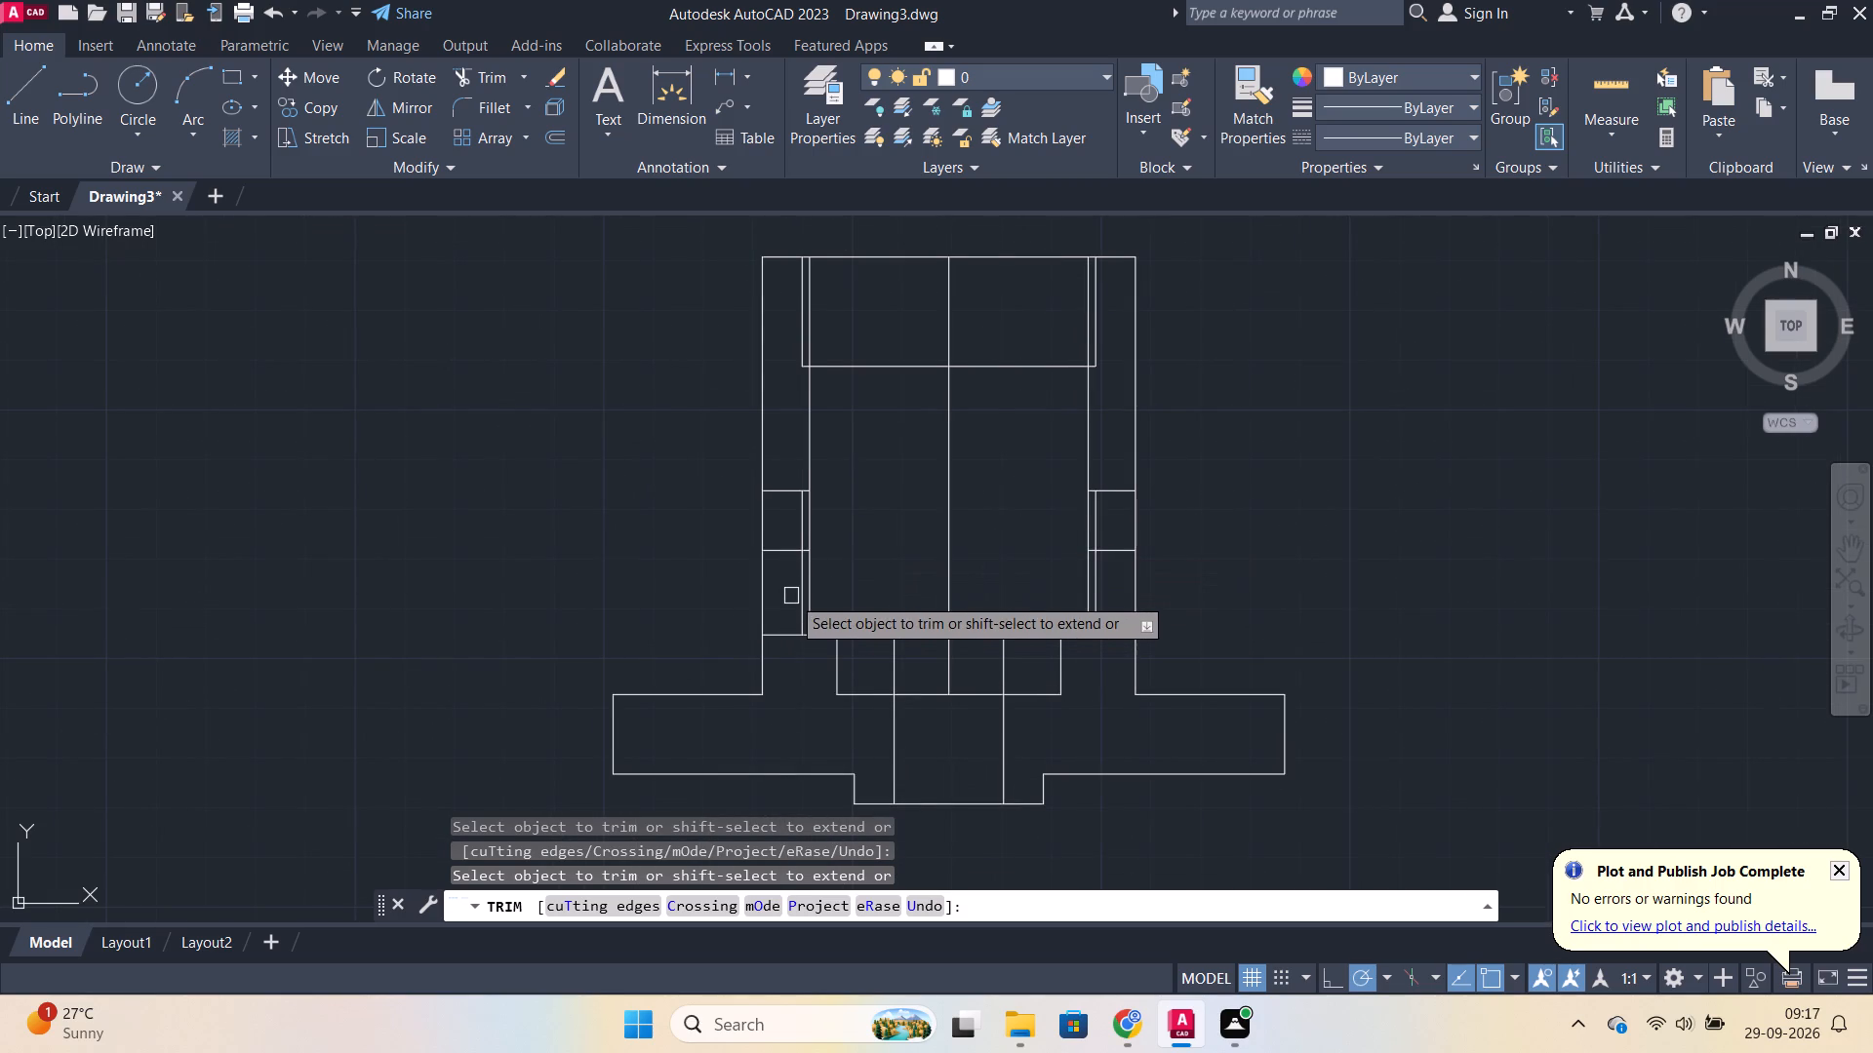
pyautogui.press('Escape')
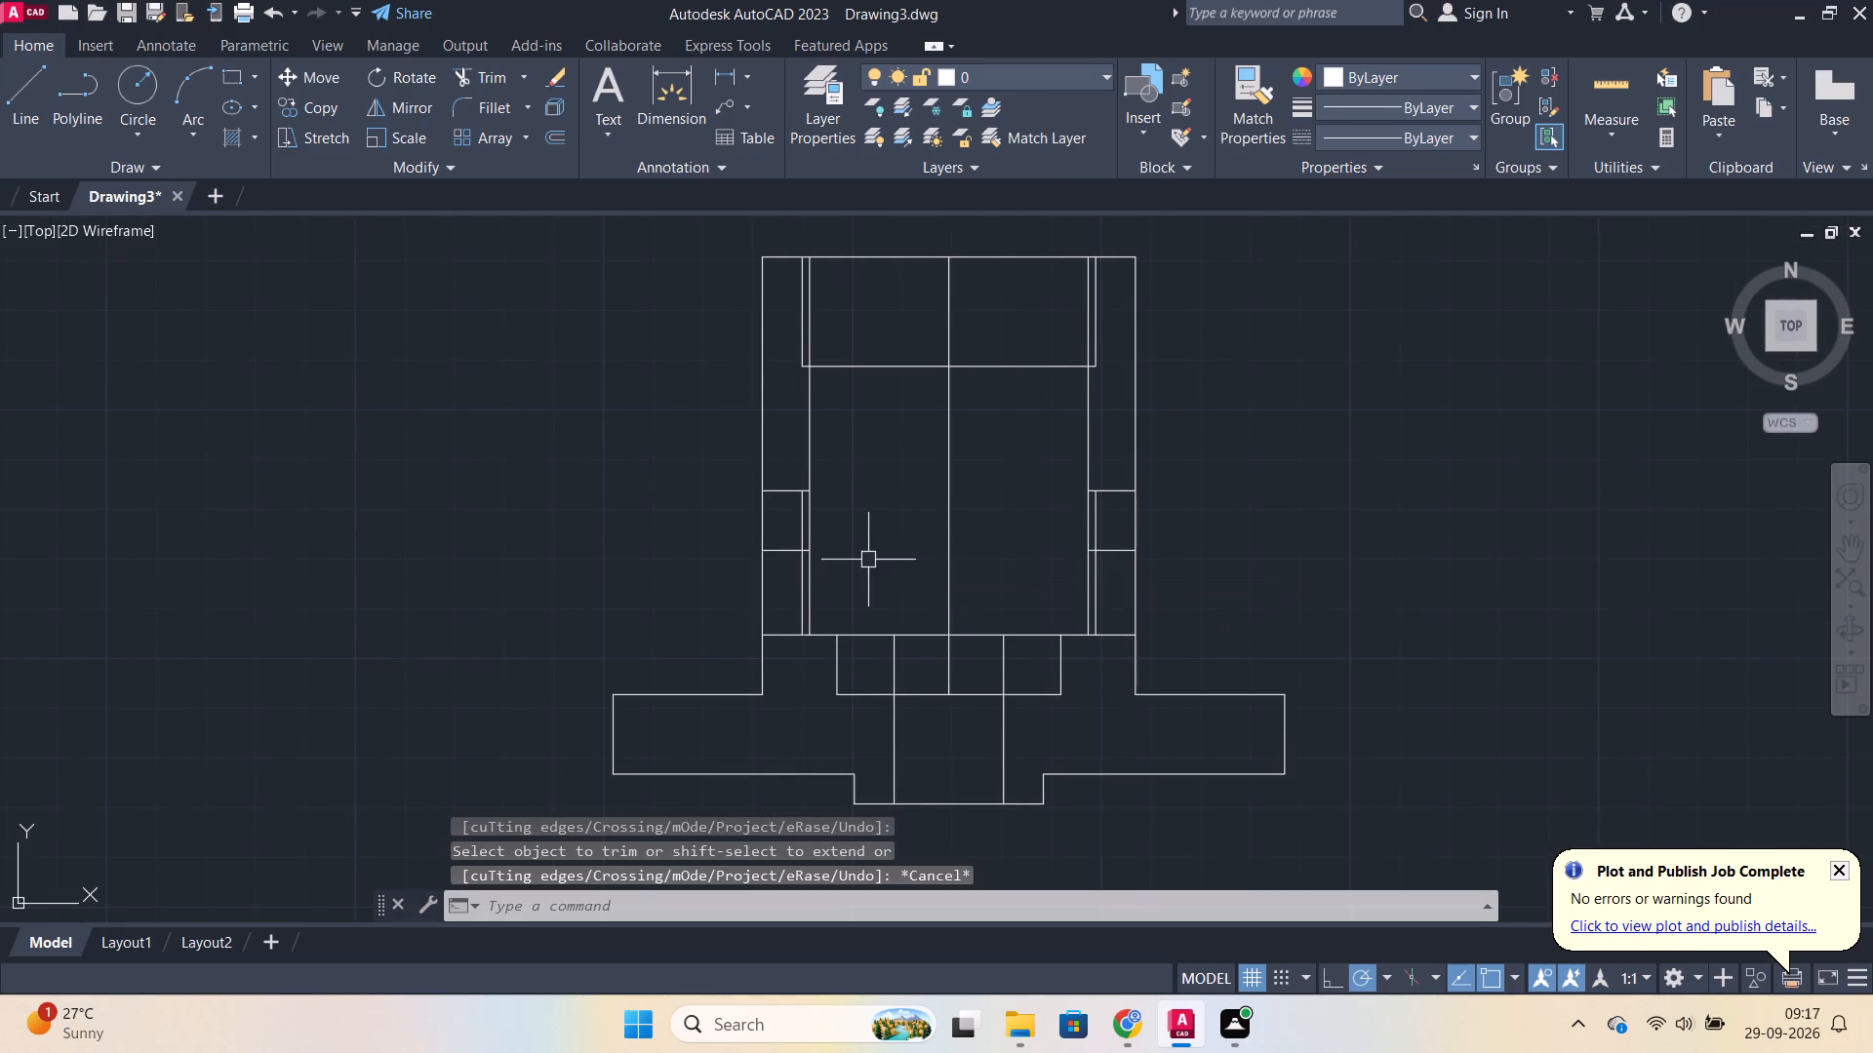
# Erase the two leftover lower pieces of the 1.5 offset lines across the side holes.
pyautogui.click(795, 577)
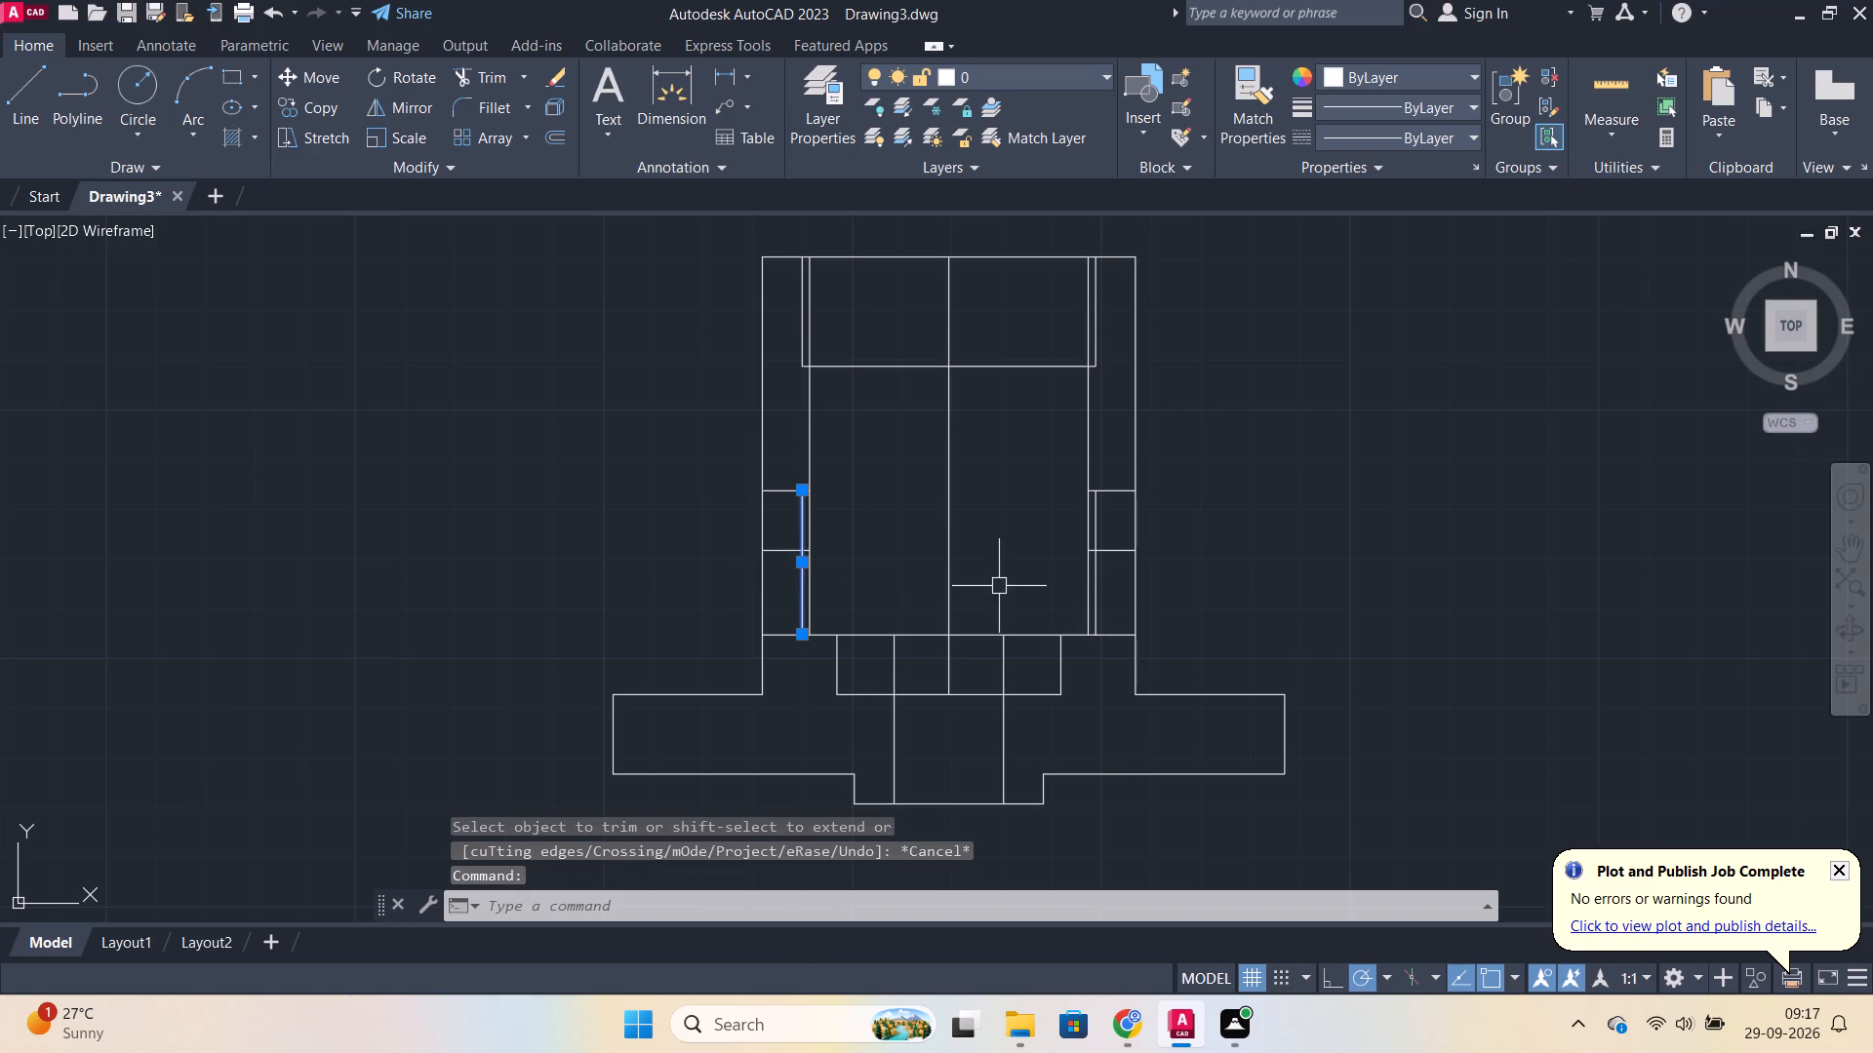
pyautogui.click(1097, 586)
pyautogui.press('e')
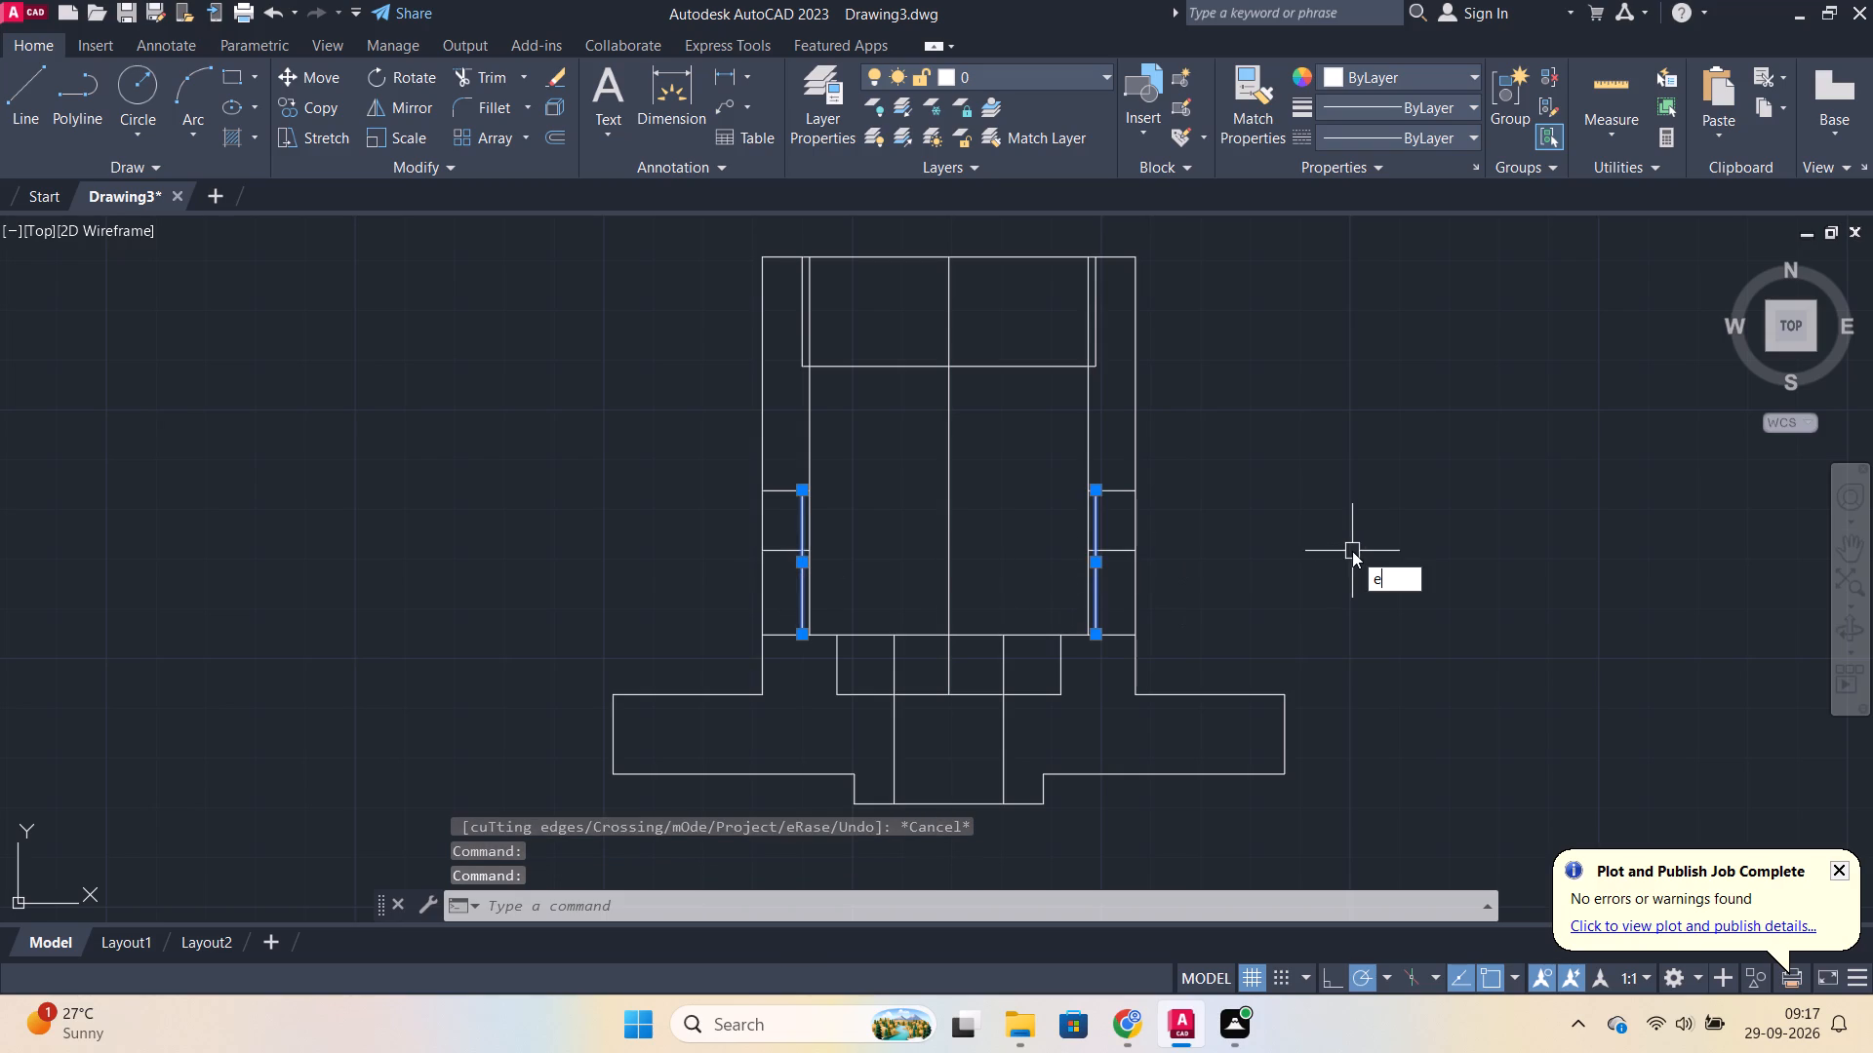
pyautogui.press('Return')
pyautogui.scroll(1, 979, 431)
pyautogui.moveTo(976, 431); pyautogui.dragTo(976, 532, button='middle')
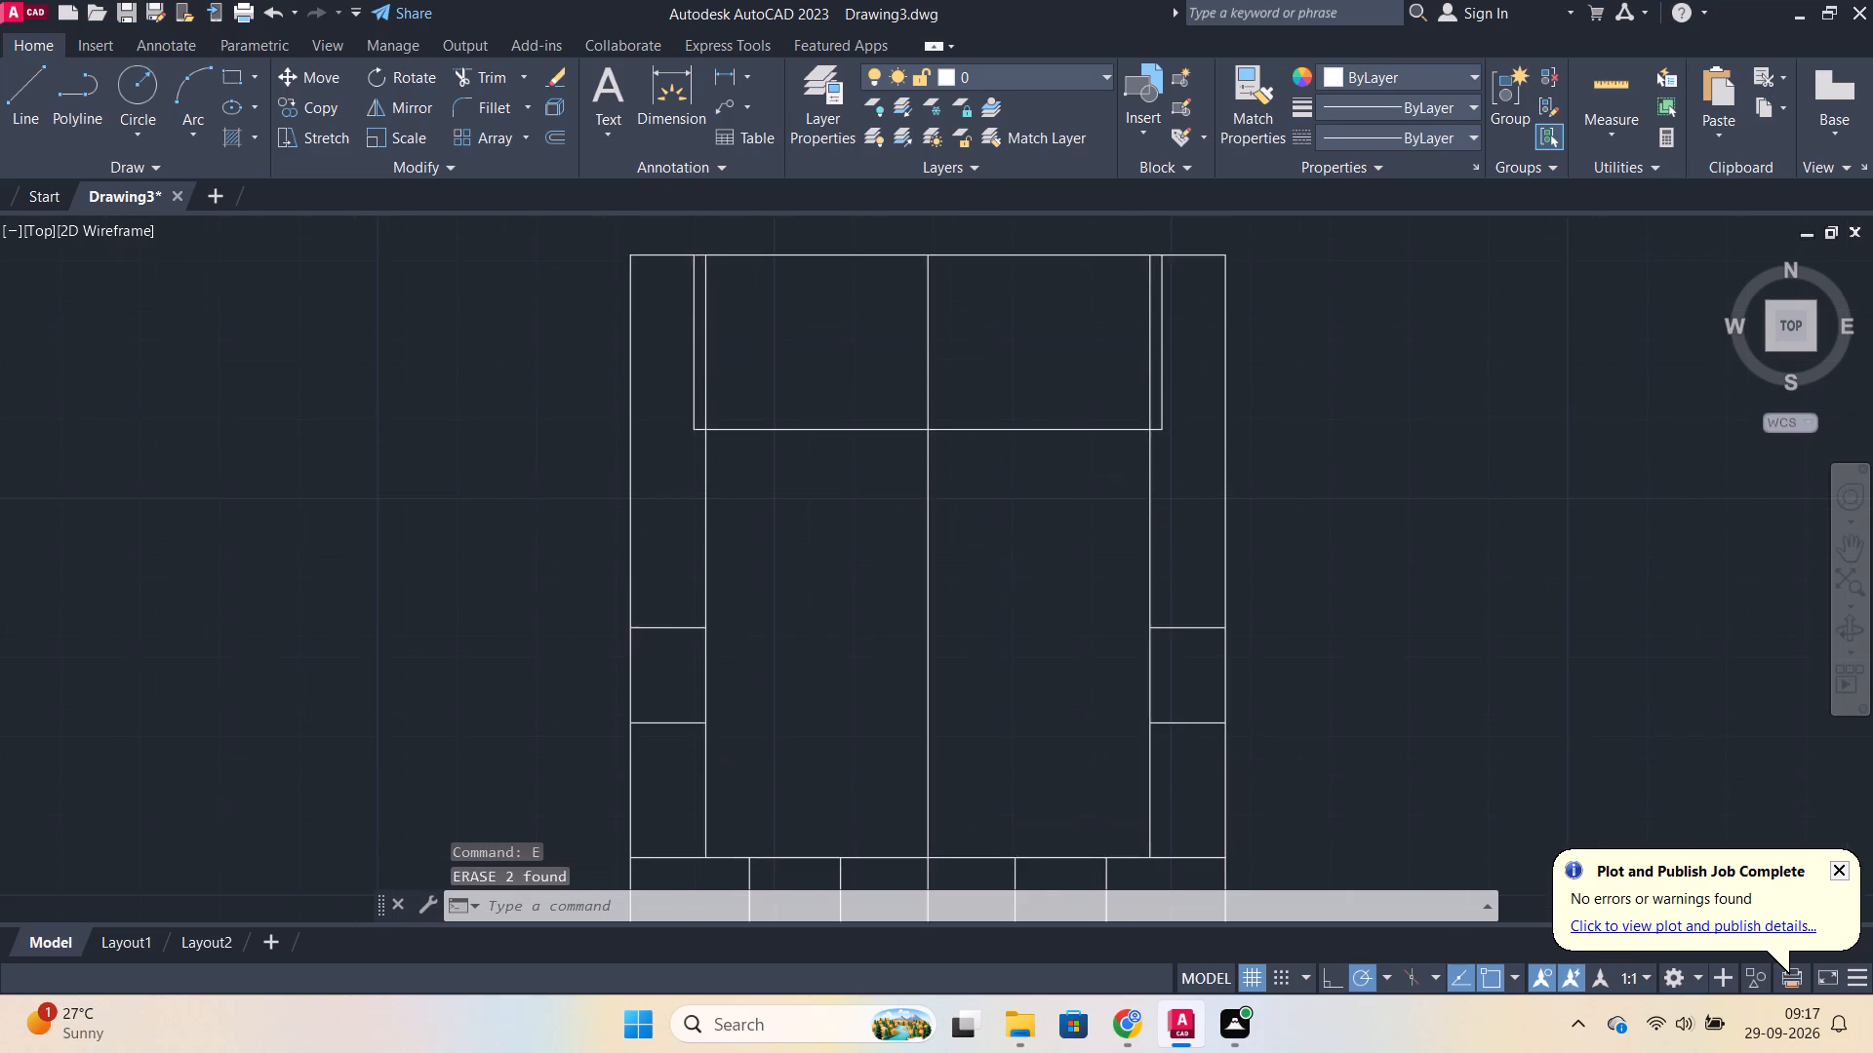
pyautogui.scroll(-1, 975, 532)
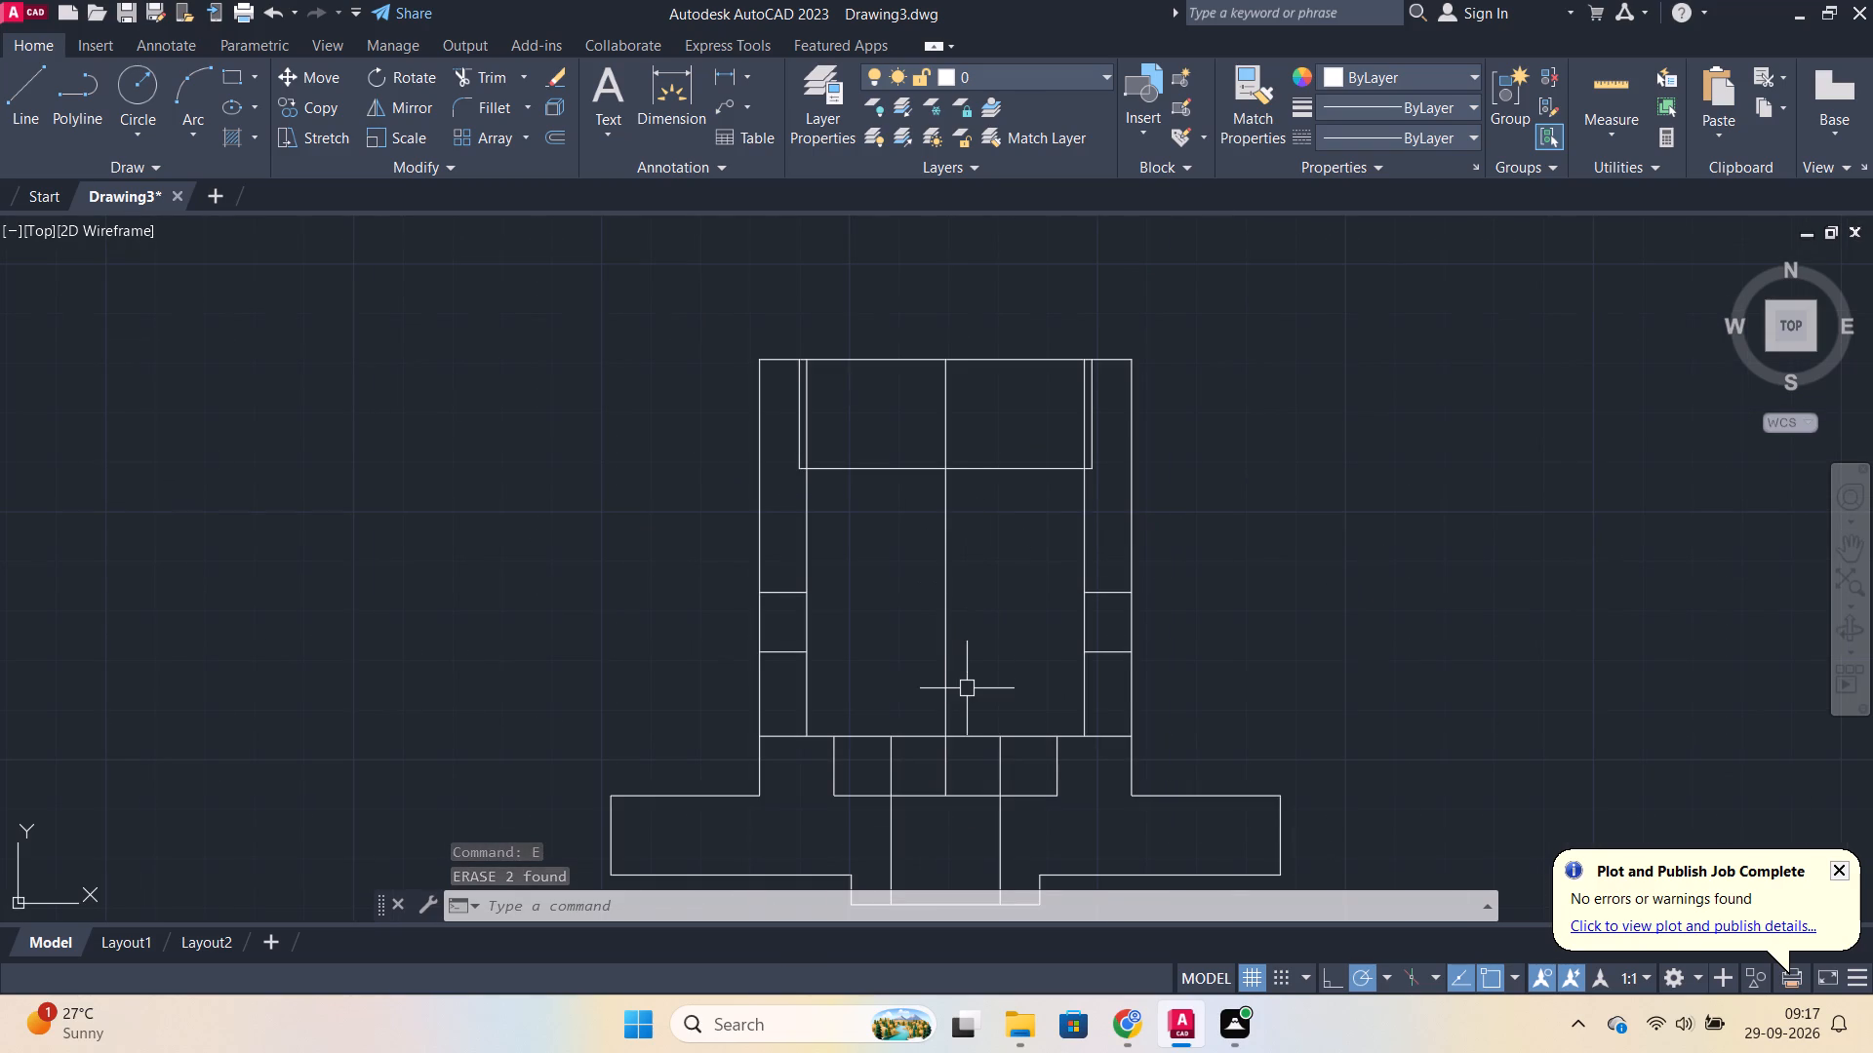
# Trim both outer ends of the horizontal line at the bore's bottom, between the bore walls and the body's outer edges.
pyautogui.write('tr')
pyautogui.press('Return')
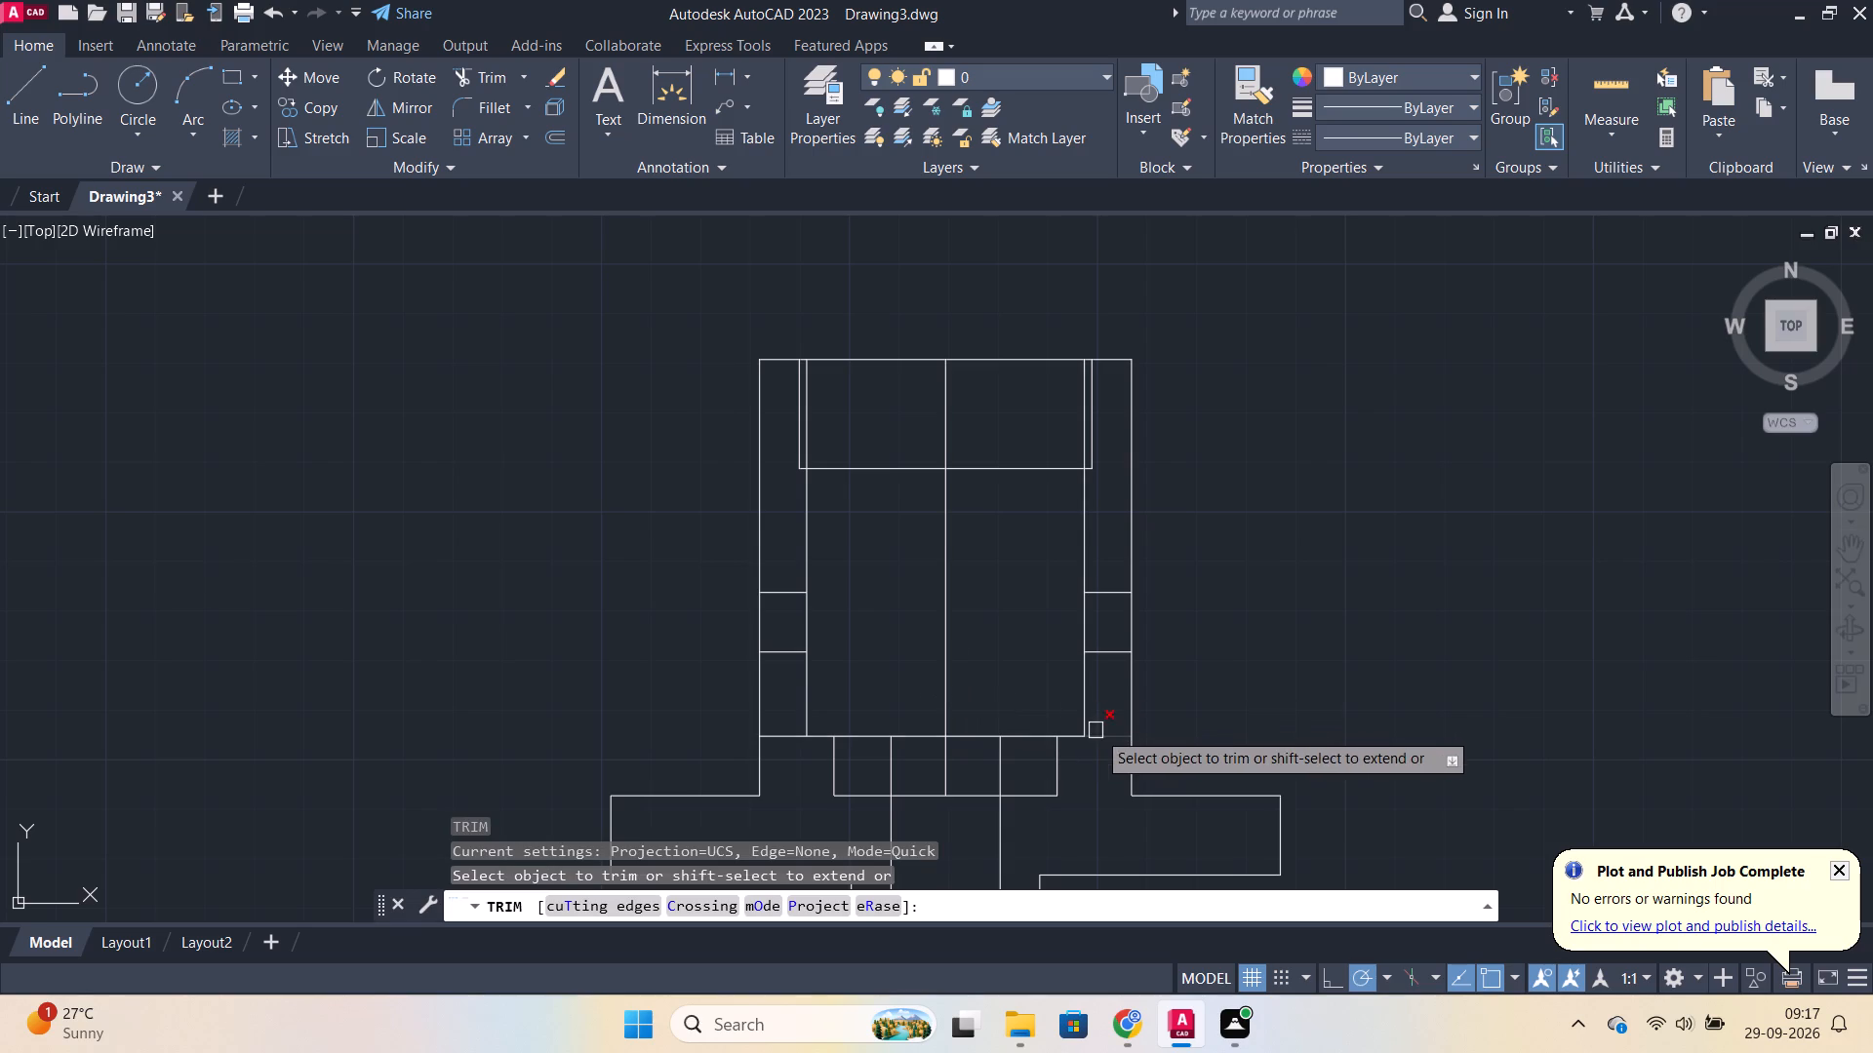
pyautogui.click(1096, 730)
pyautogui.click(780, 740)
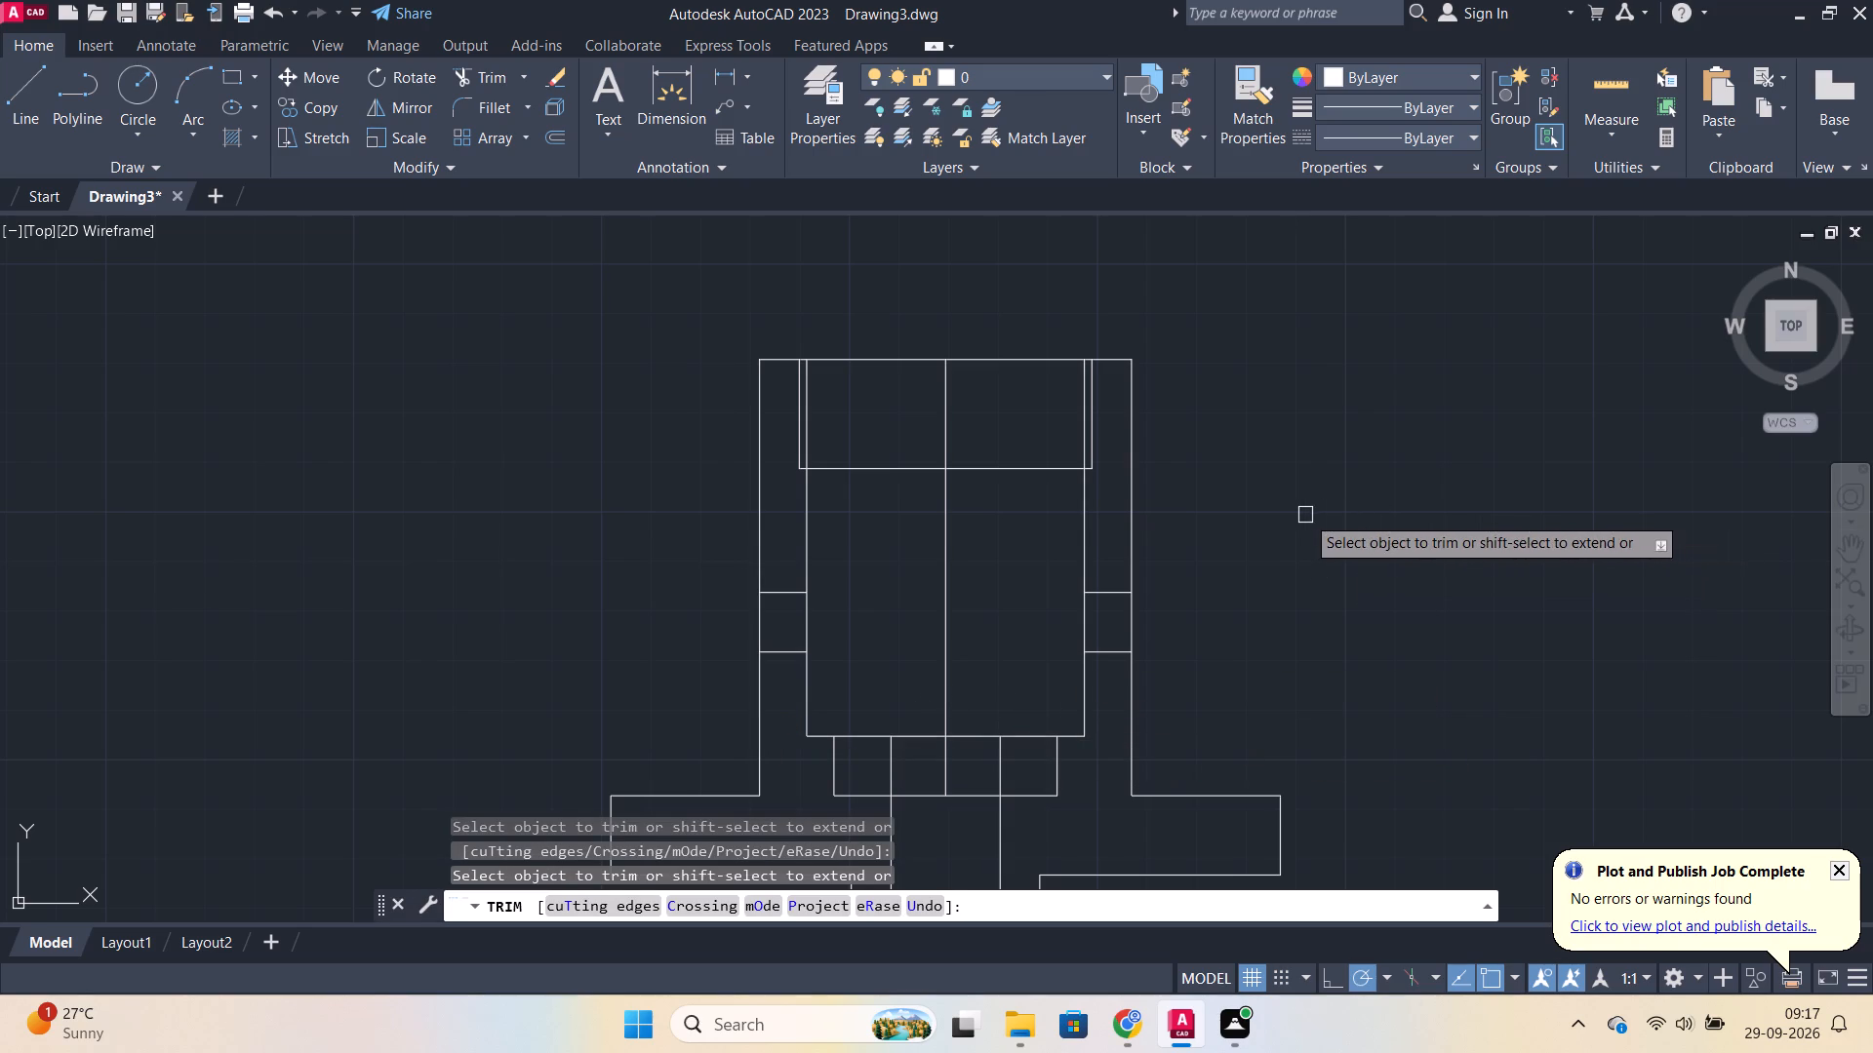
# Remove the stray vertical line standing beside the front view.
pyautogui.scroll(-1, 1297, 524)
pyautogui.moveTo(1283, 534); pyautogui.dragTo(1117, 525, button='middle')
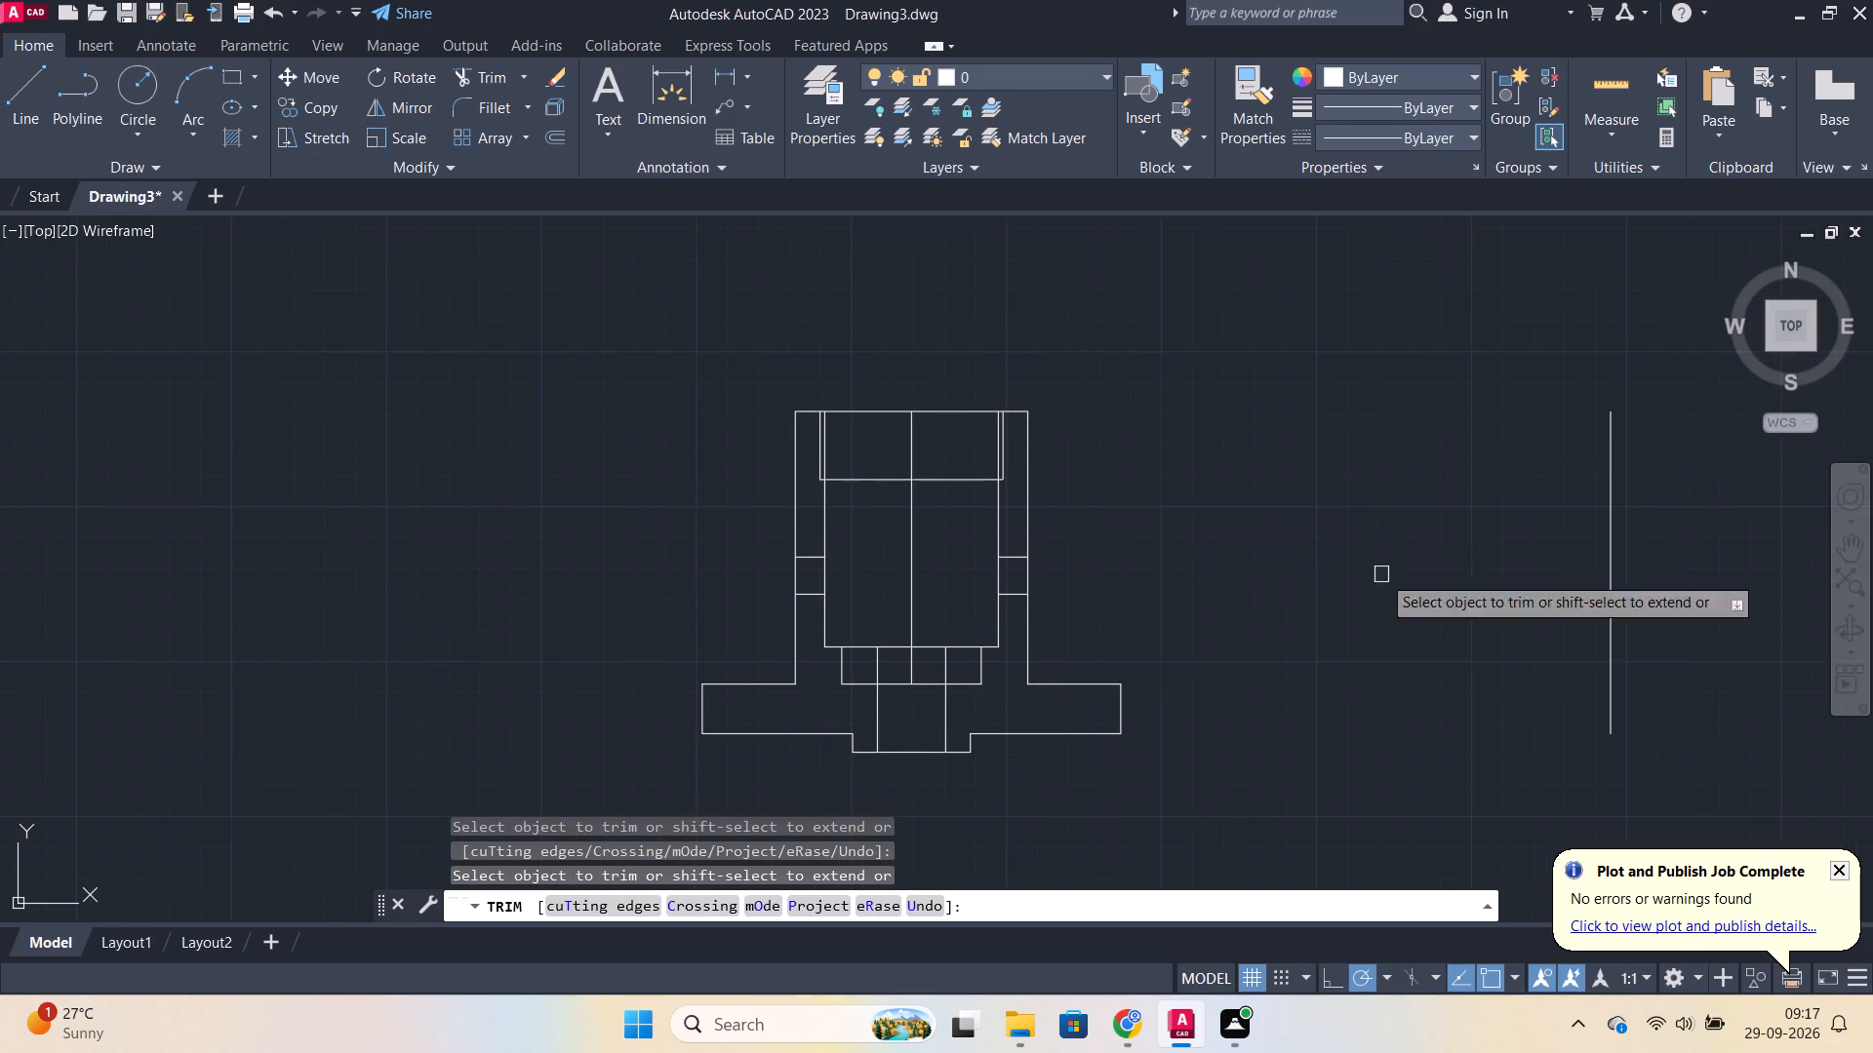
pyautogui.click(1614, 552)
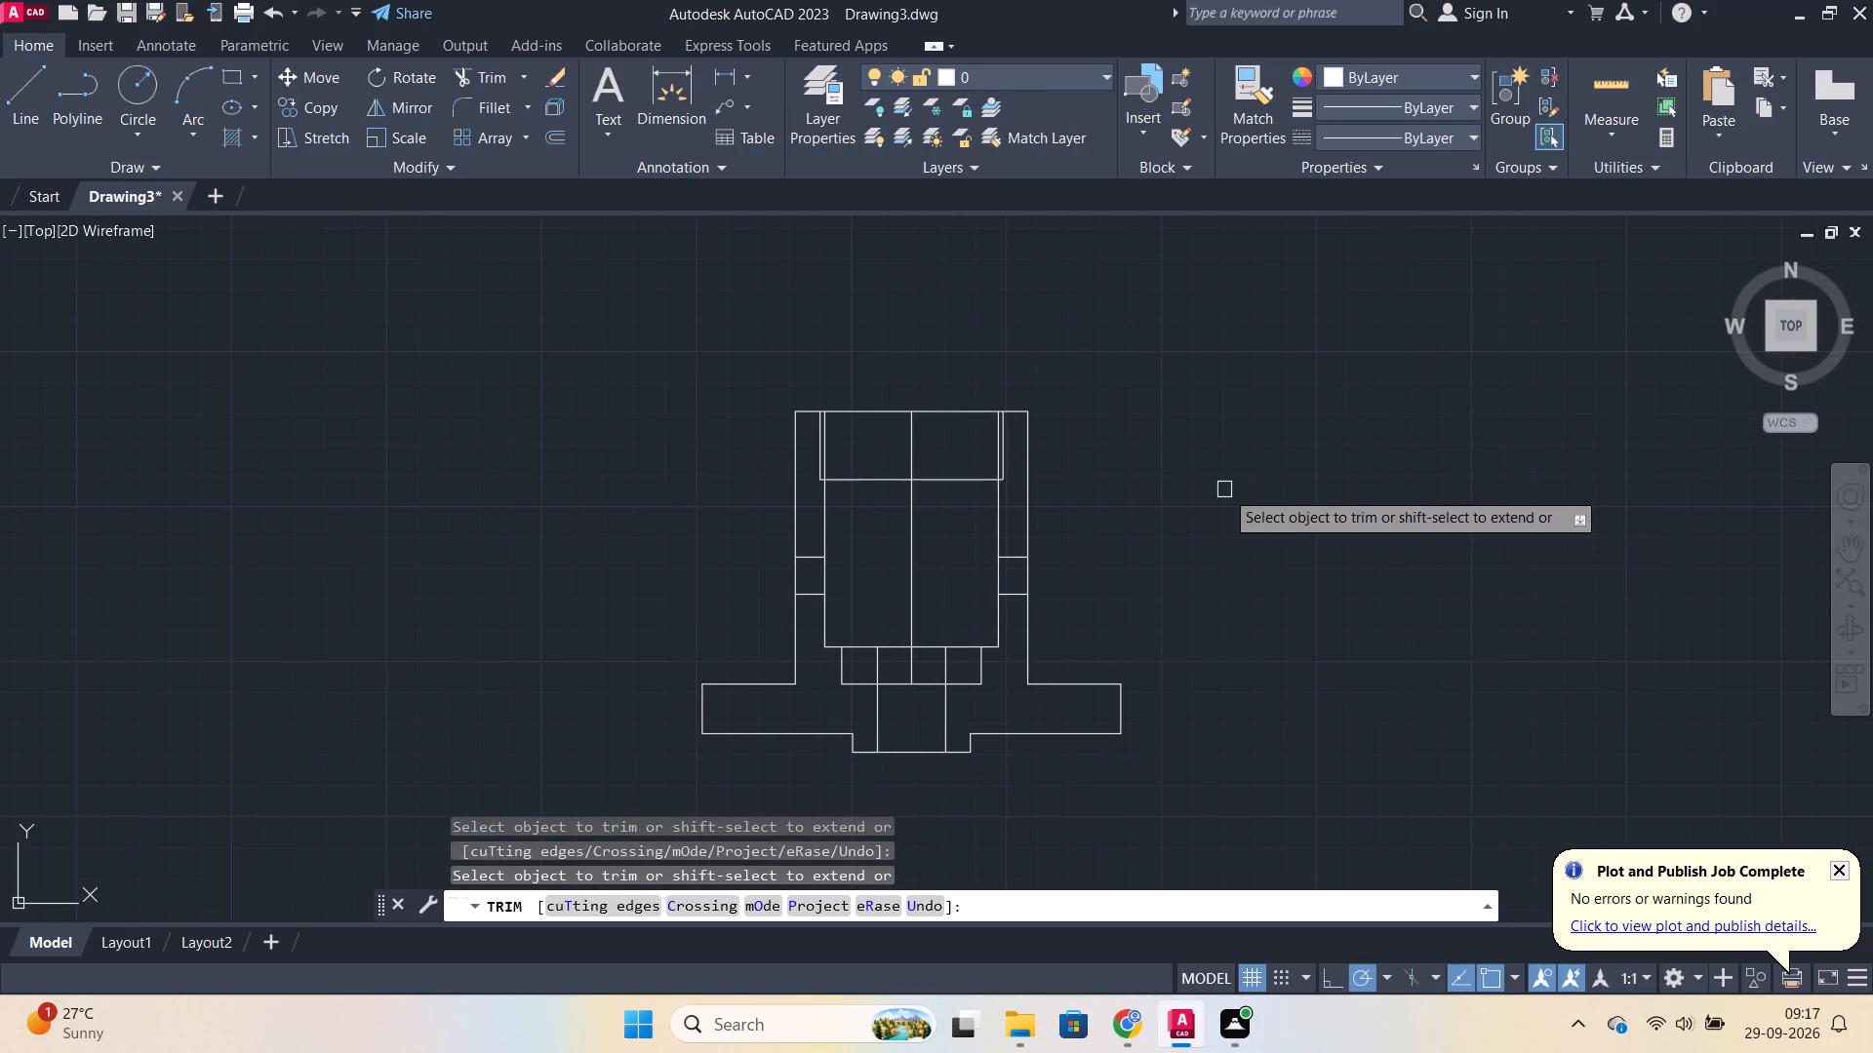
pyautogui.scroll(2, 1092, 510)
pyautogui.moveTo(1095, 487); pyautogui.dragTo(1234, 626, button='middle')
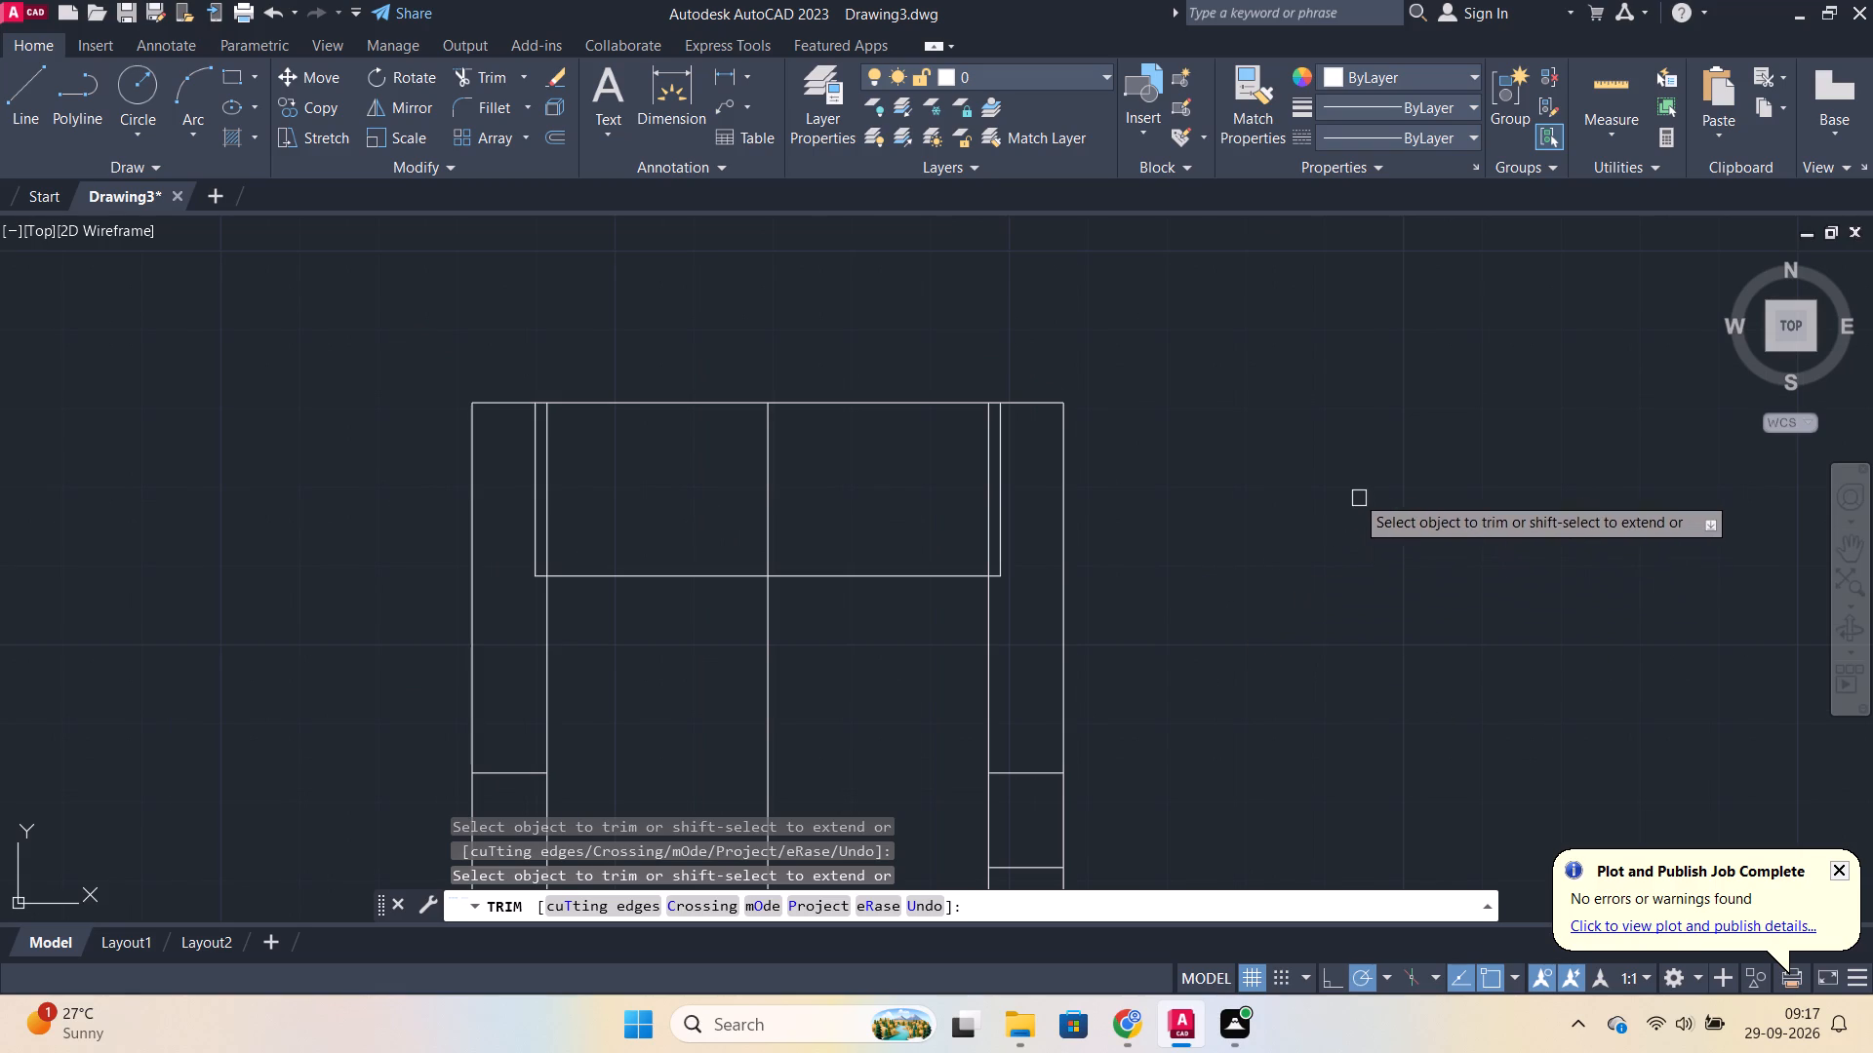
pyautogui.press('Escape')
# Draw a slightly sloping thread line about 56 long from the left bore line's top end to just below the right bore line's top.
pyautogui.click(24, 84)
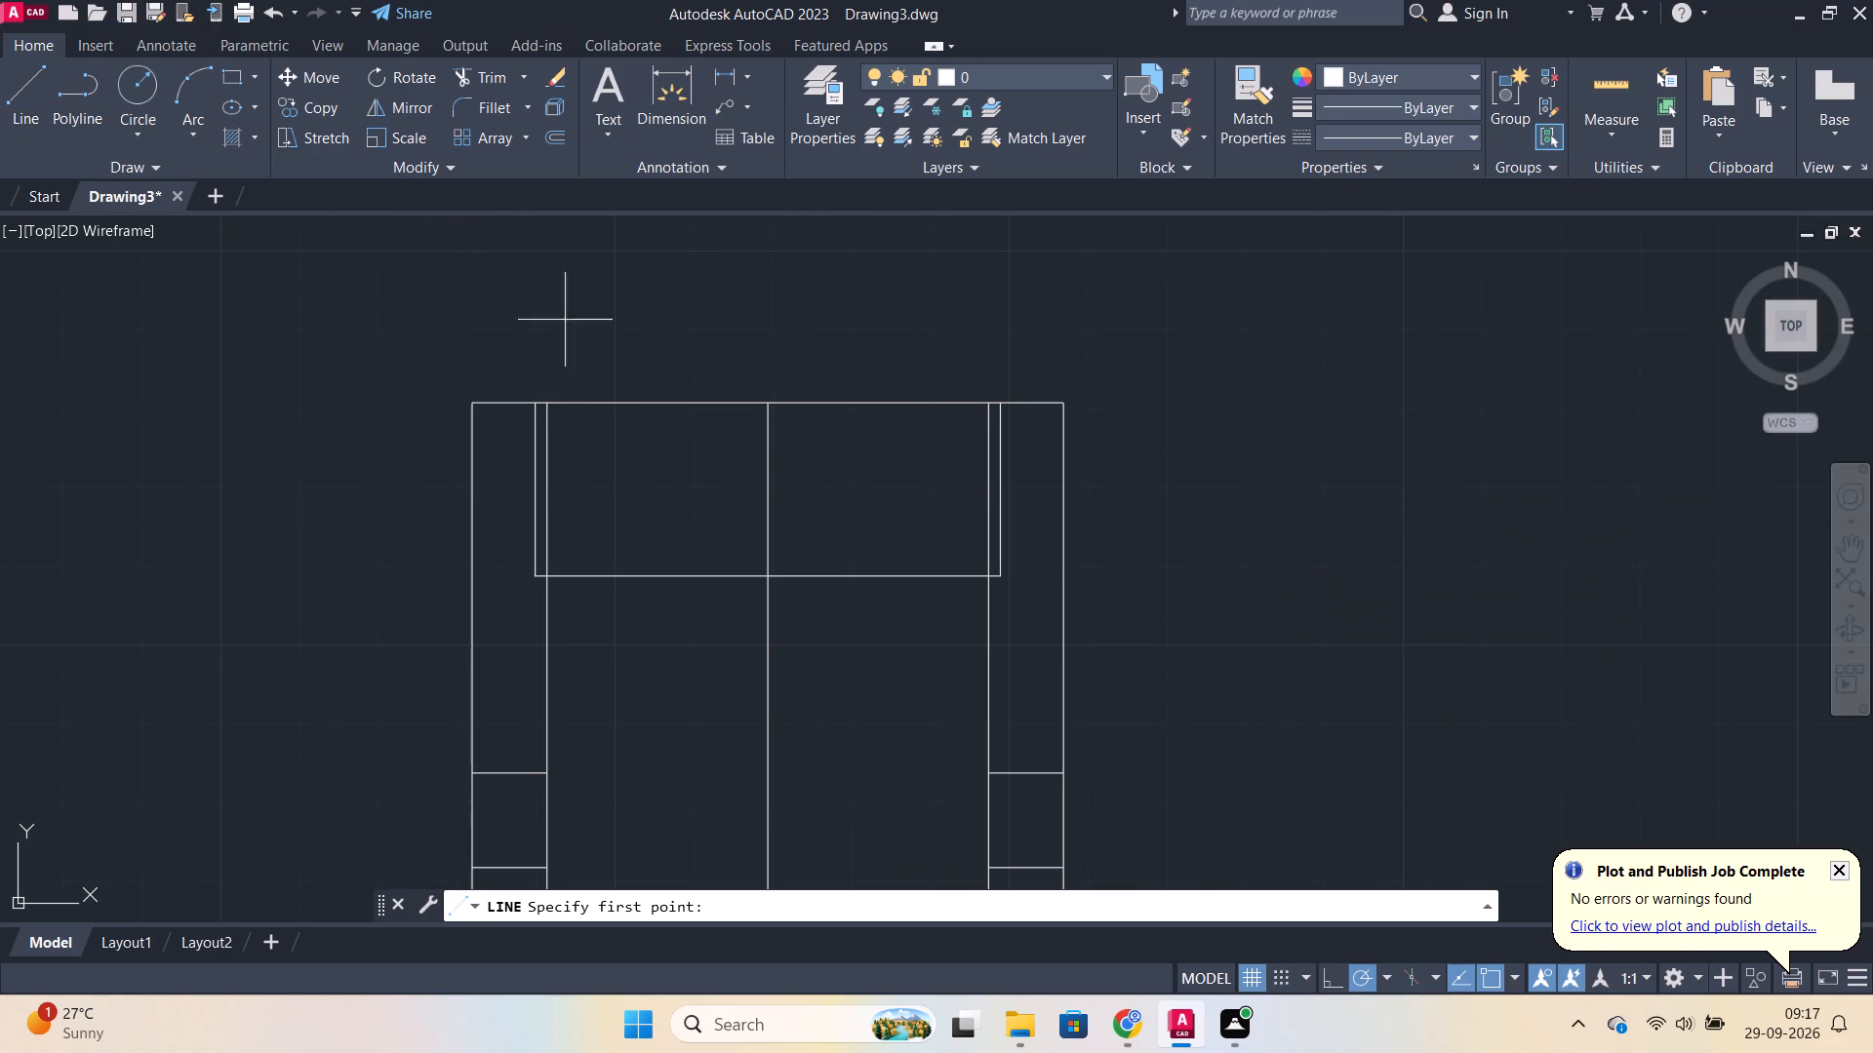
pyautogui.scroll(1, 554, 415)
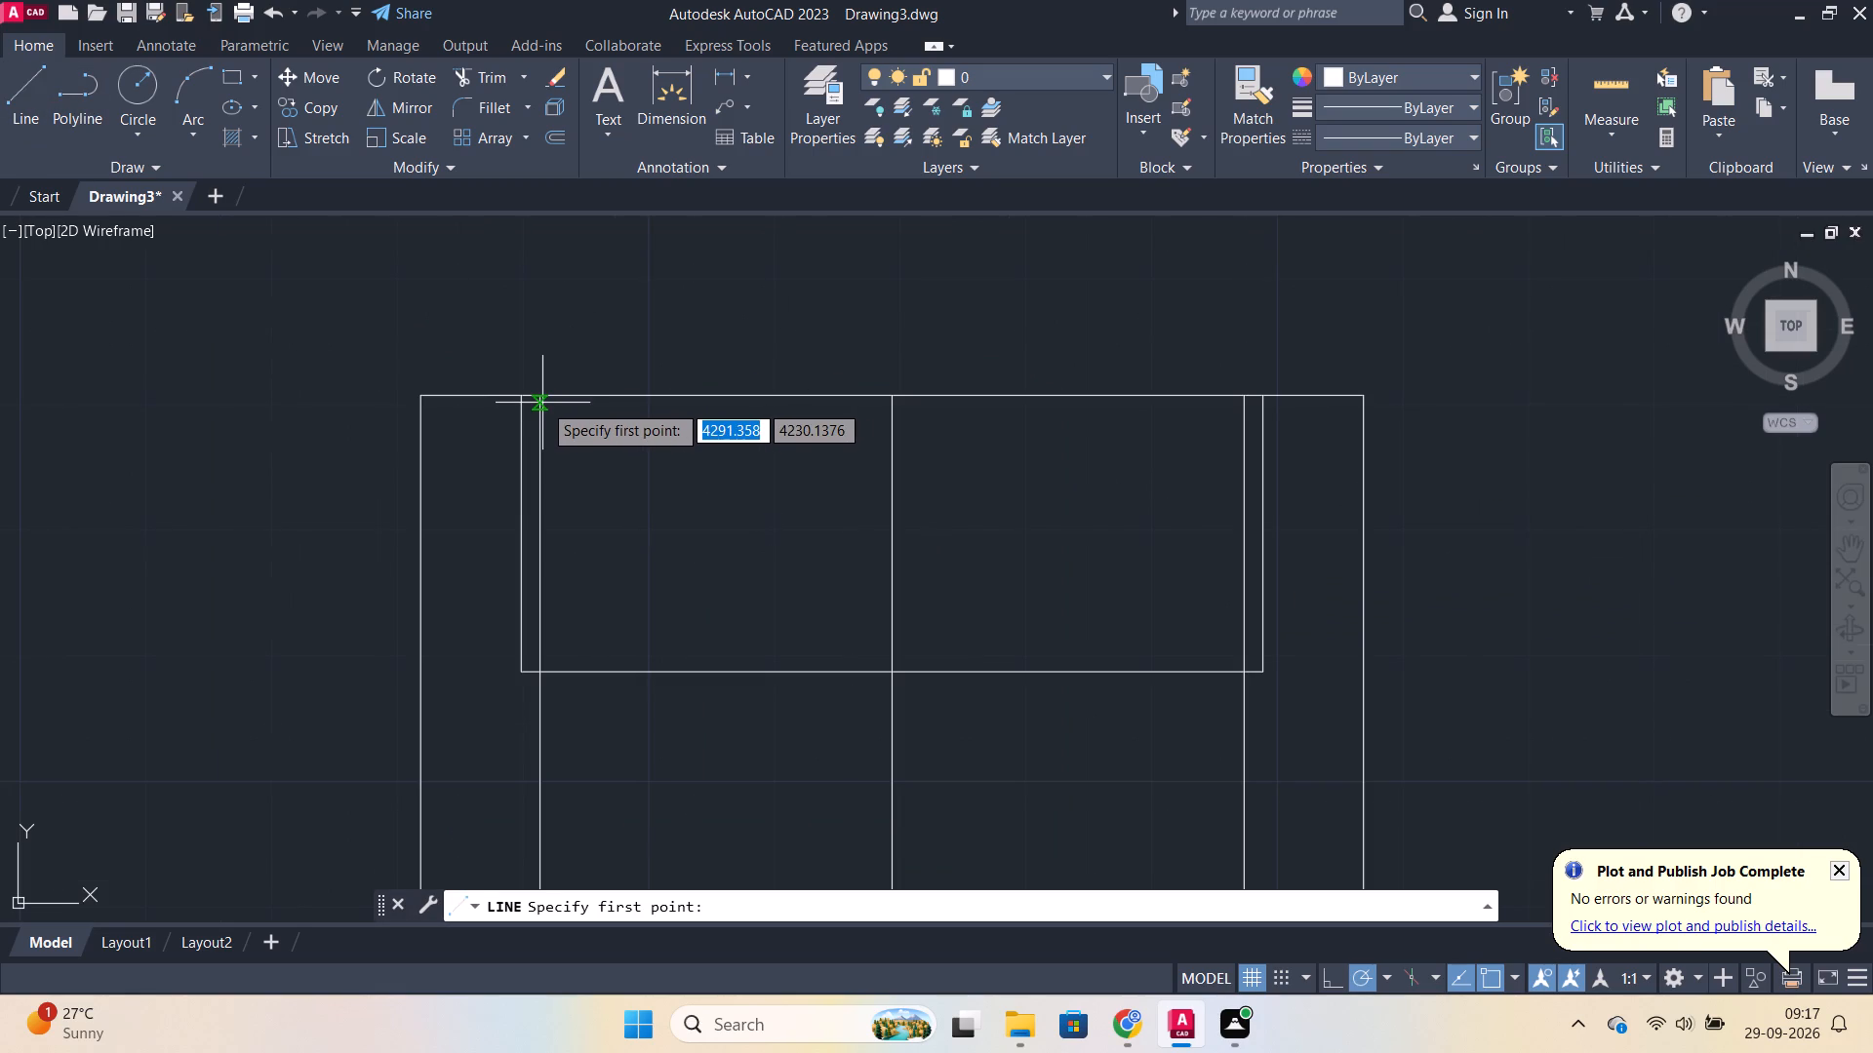
pyautogui.click(542, 400)
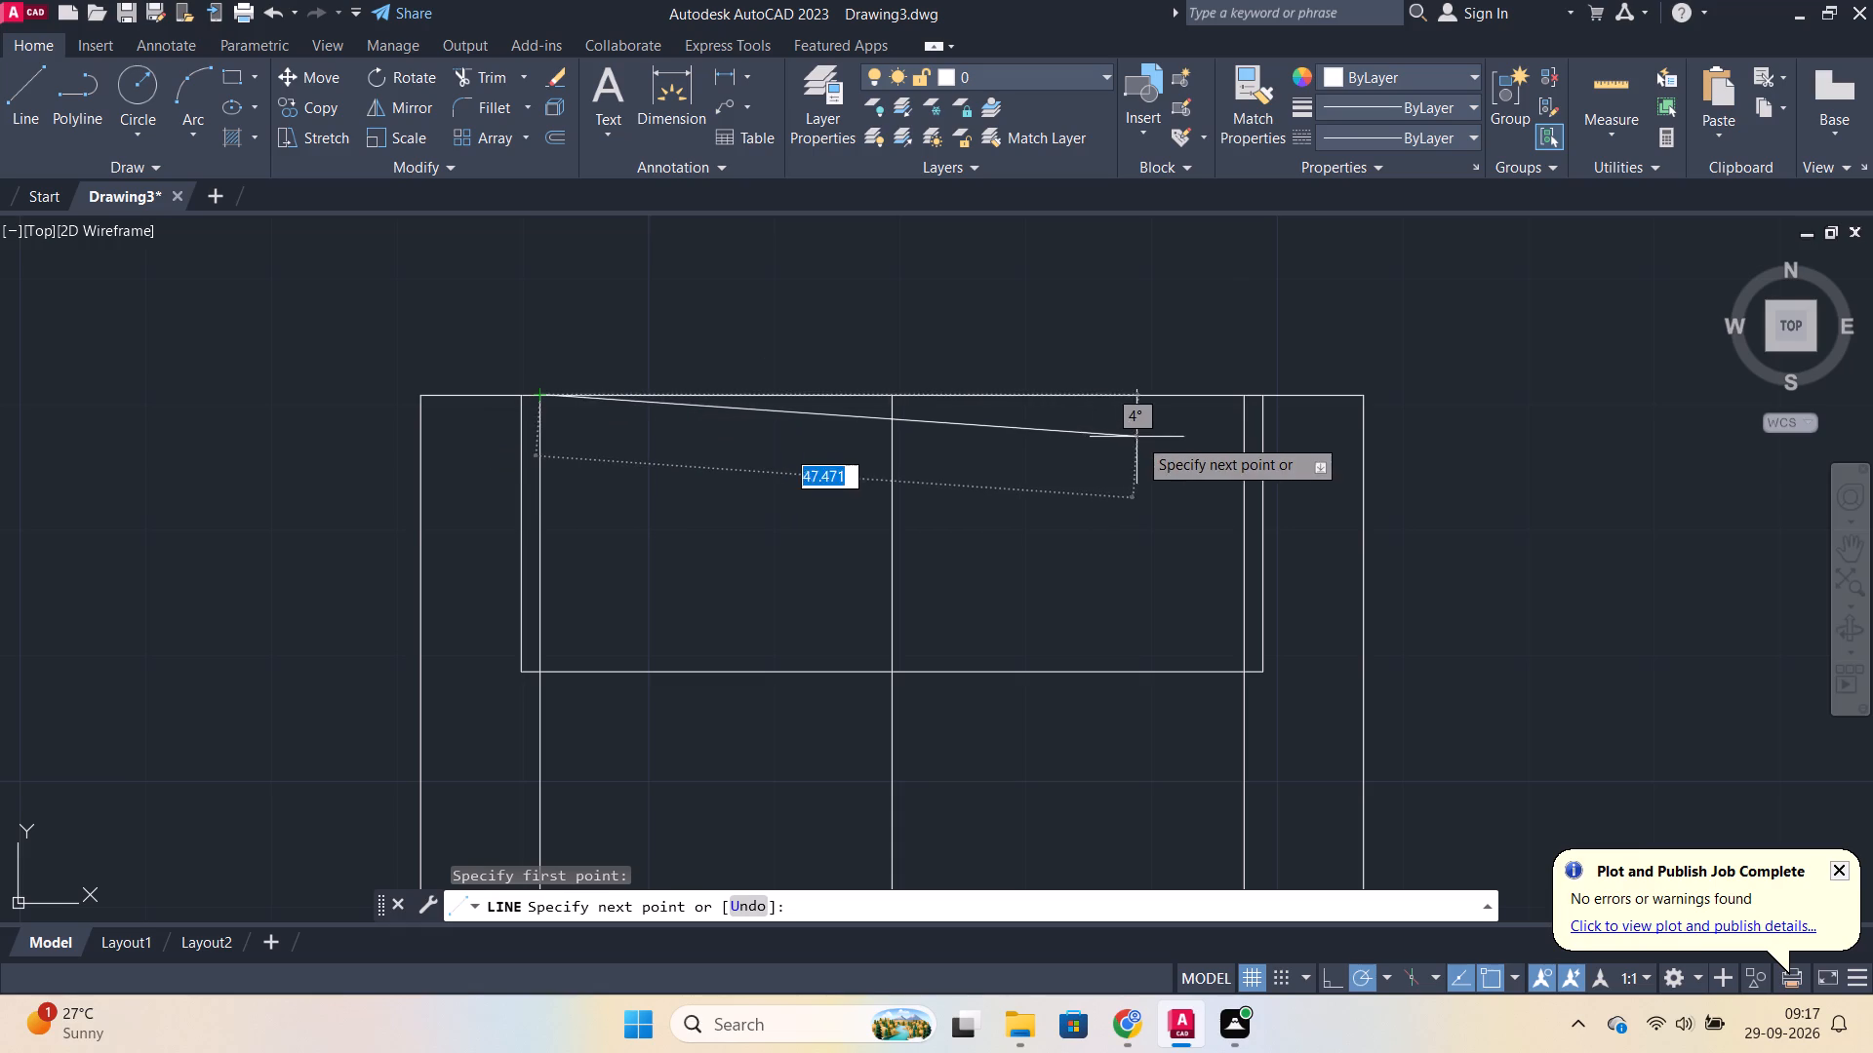
pyautogui.scroll(2, 1246, 425)
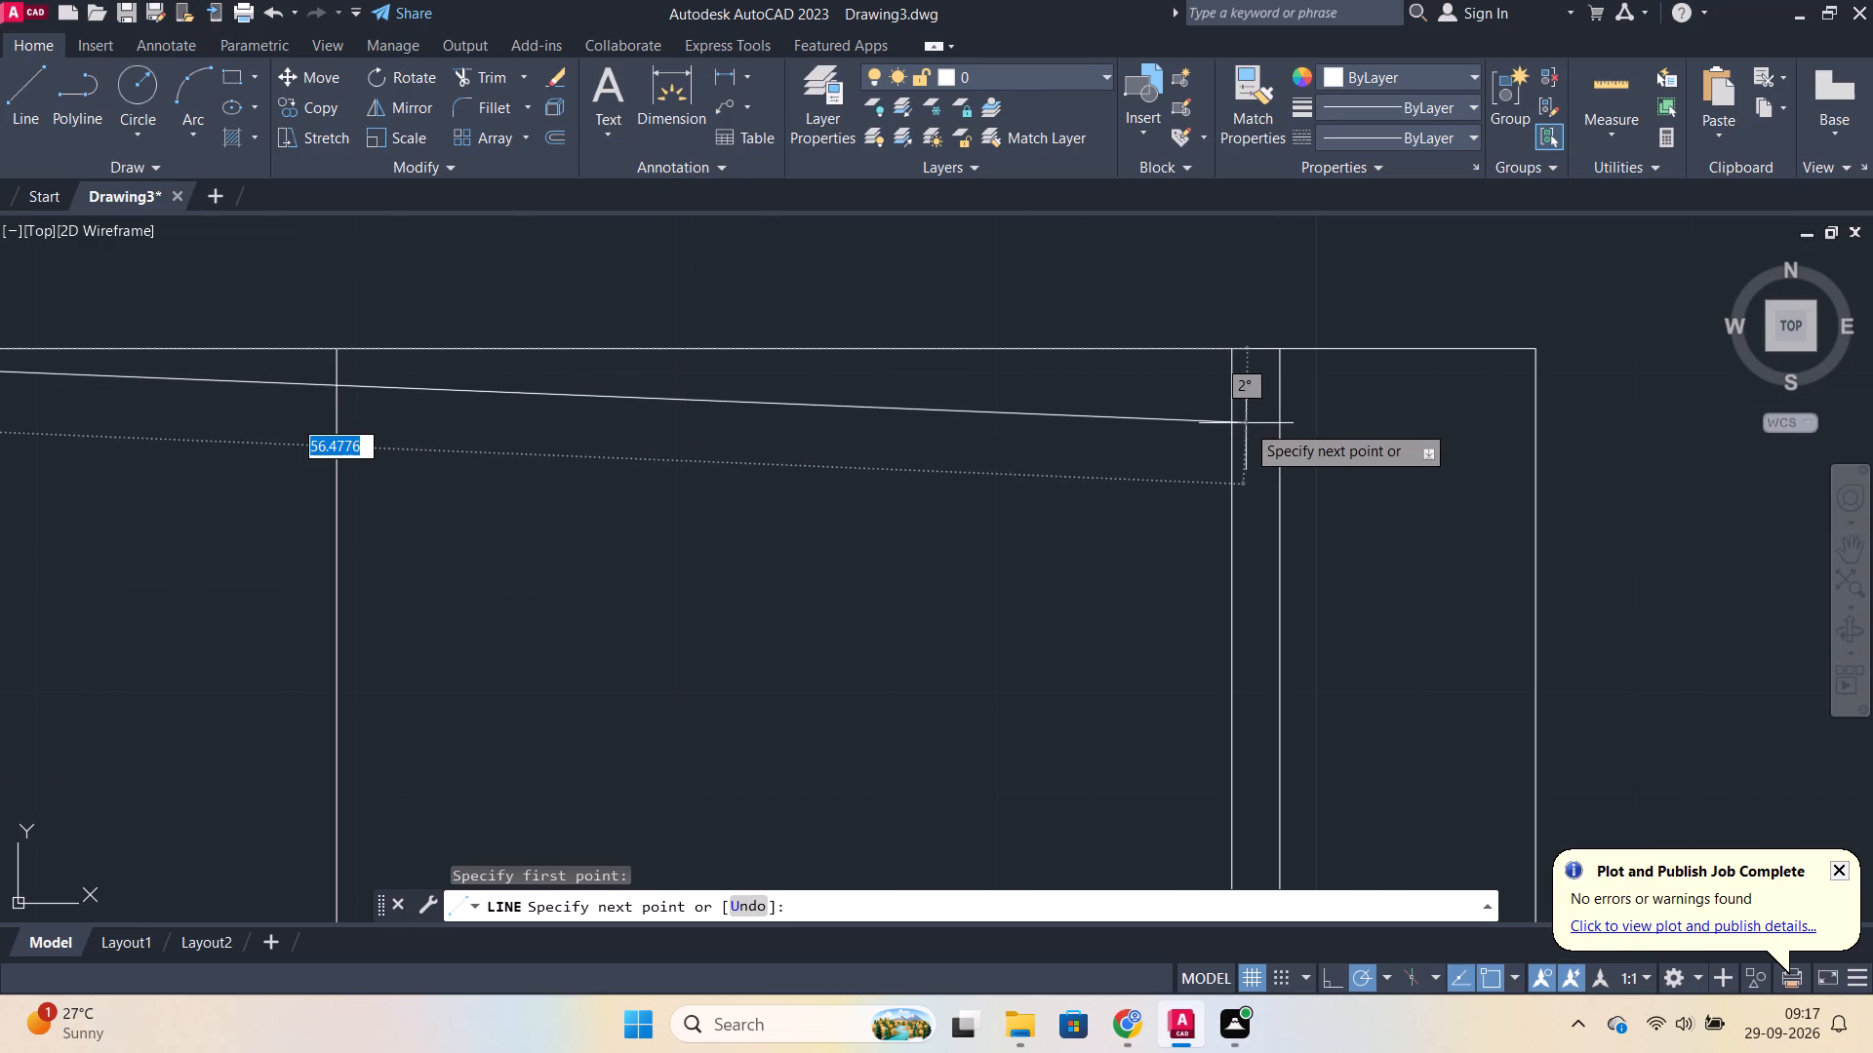
pyautogui.scroll(-1, 1242, 409)
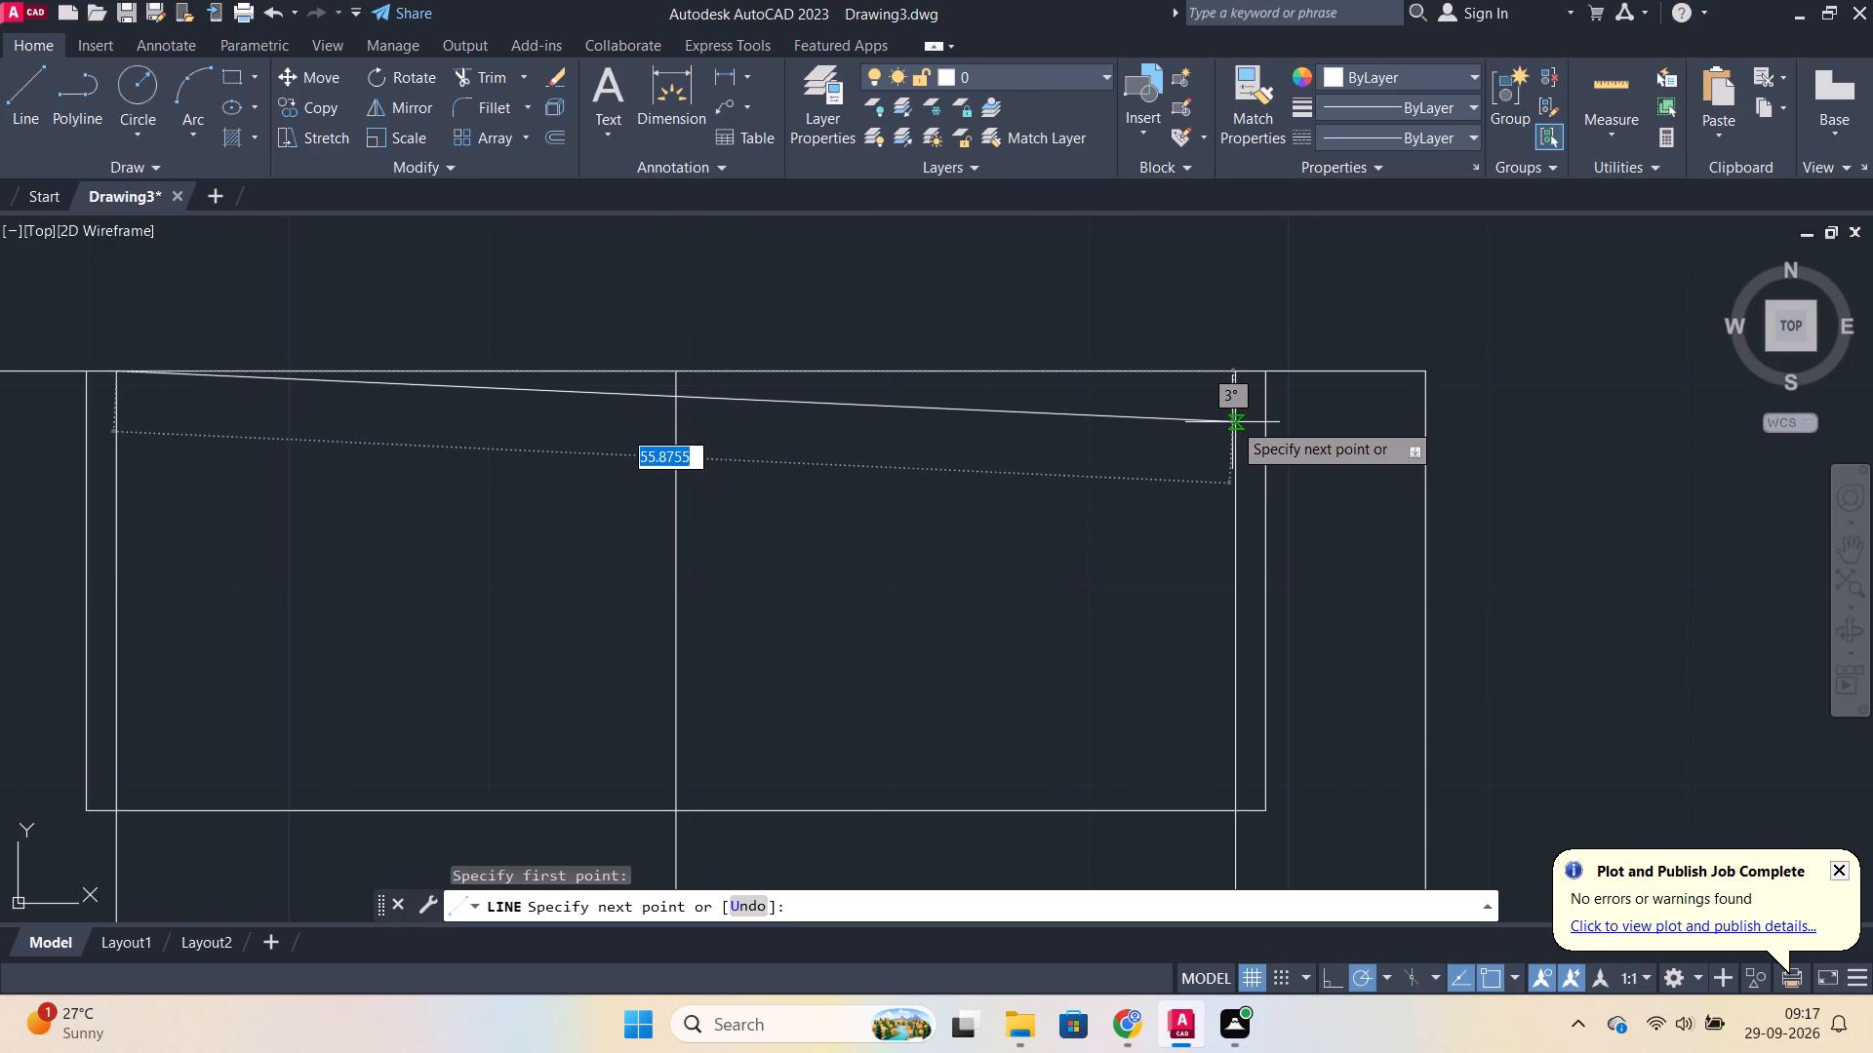
pyautogui.scroll(1, 1232, 420)
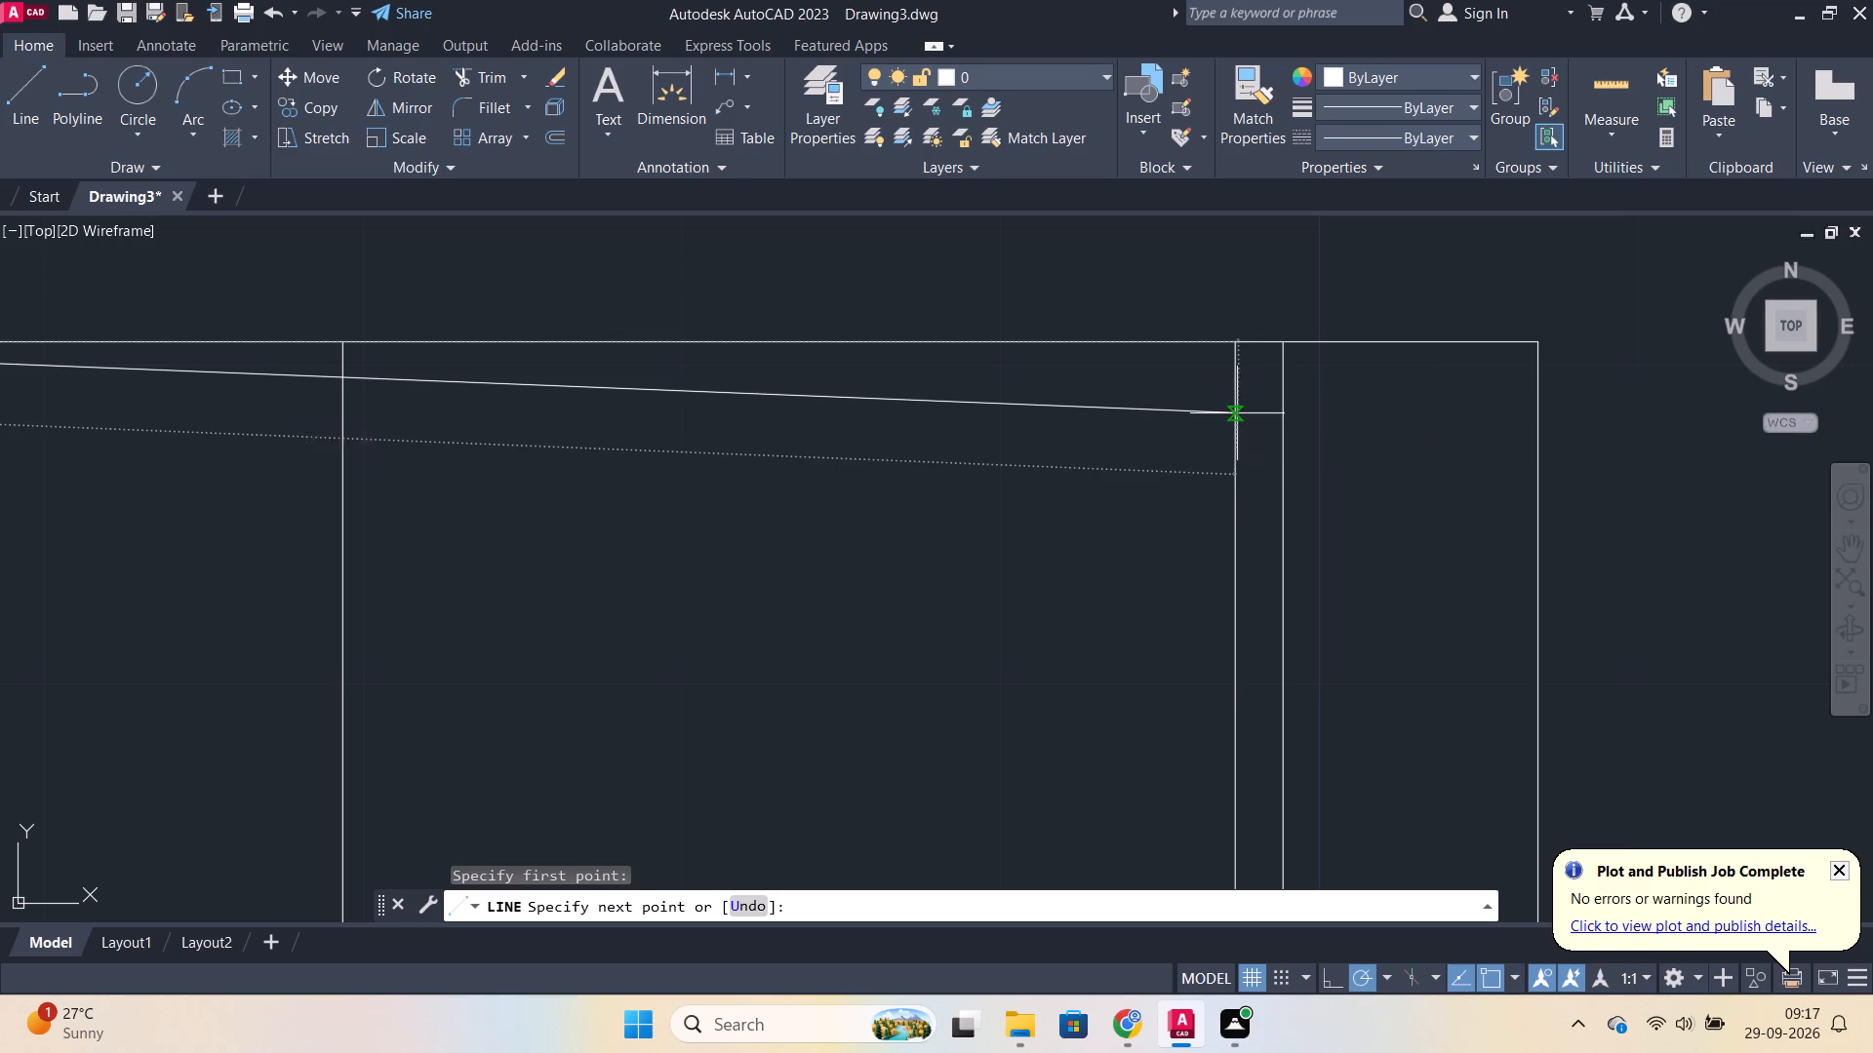
pyautogui.click(1237, 413)
pyautogui.scroll(-3, 1239, 497)
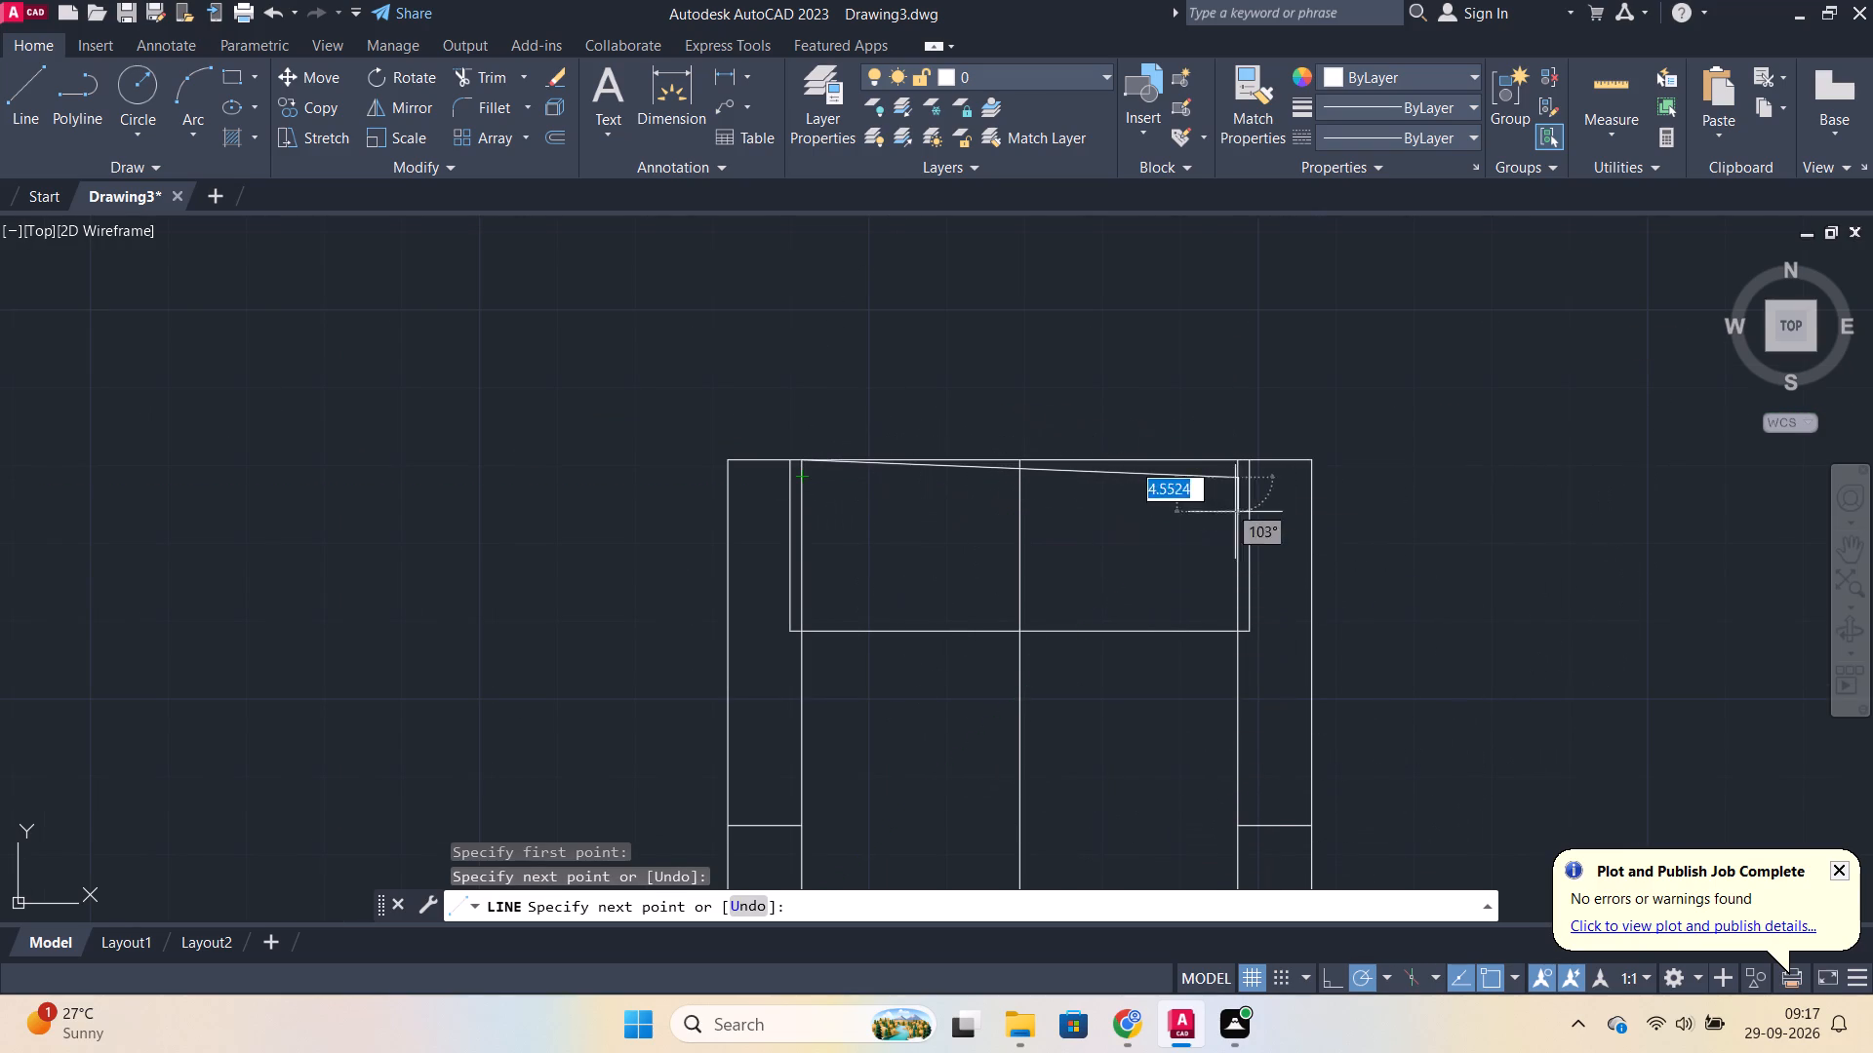
pyautogui.press('Escape')
# Copy the sloping line straight down from its left end at distances 2, 4, 6, 8, 10, 12, 14 and 16.
pyautogui.click(1186, 475)
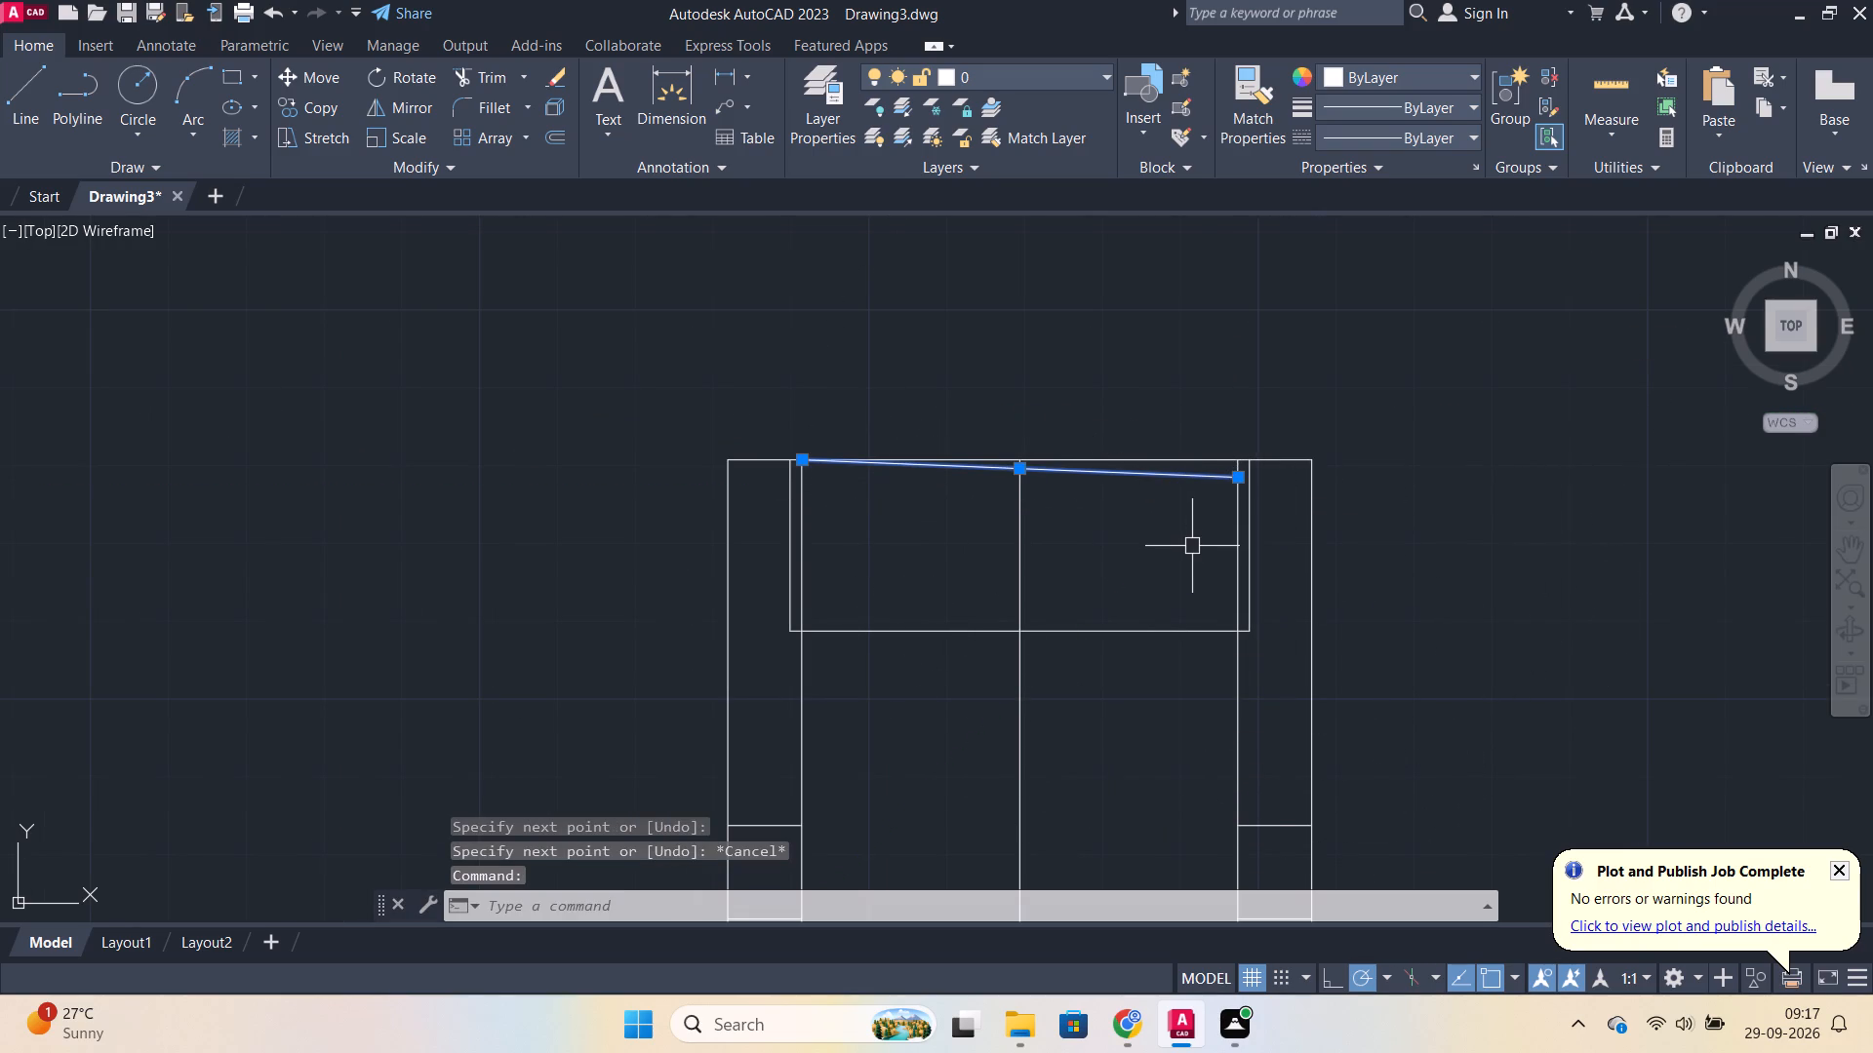
pyautogui.write('co')
pyautogui.press('Return')
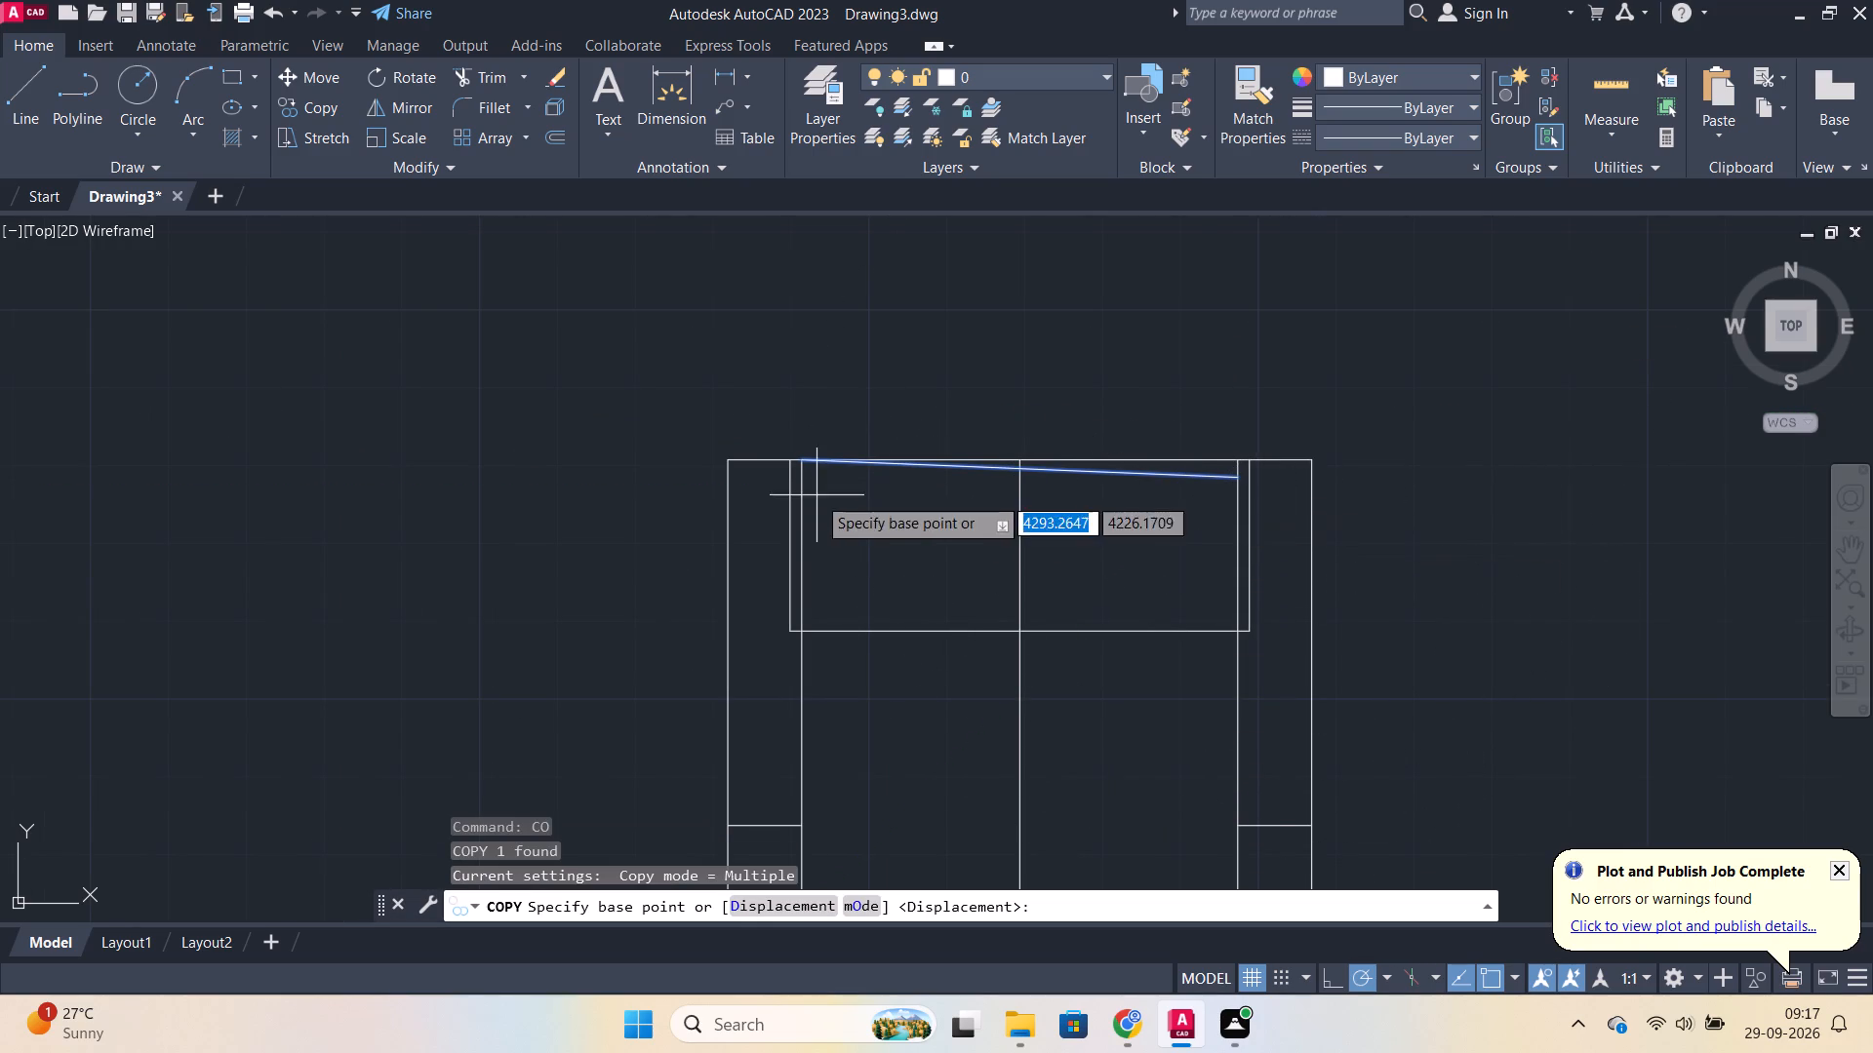
pyautogui.scroll(3, 800, 485)
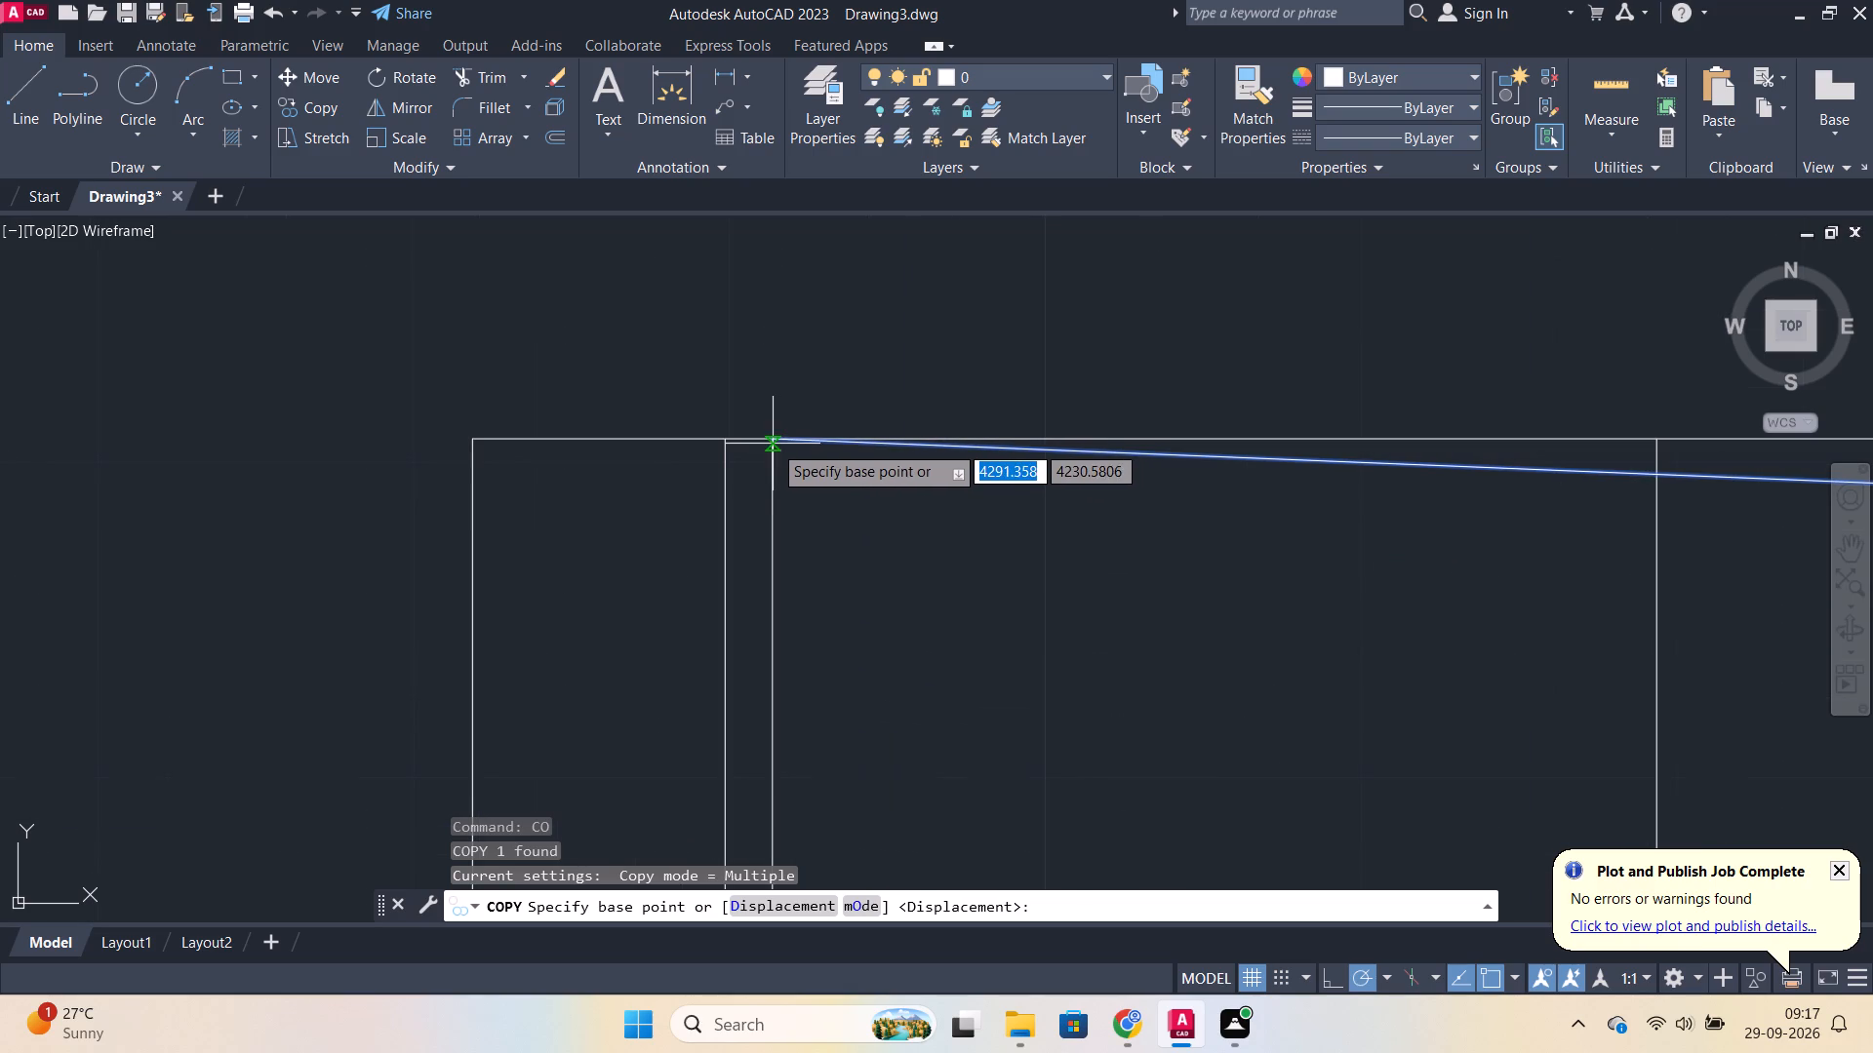
pyautogui.click(773, 438)
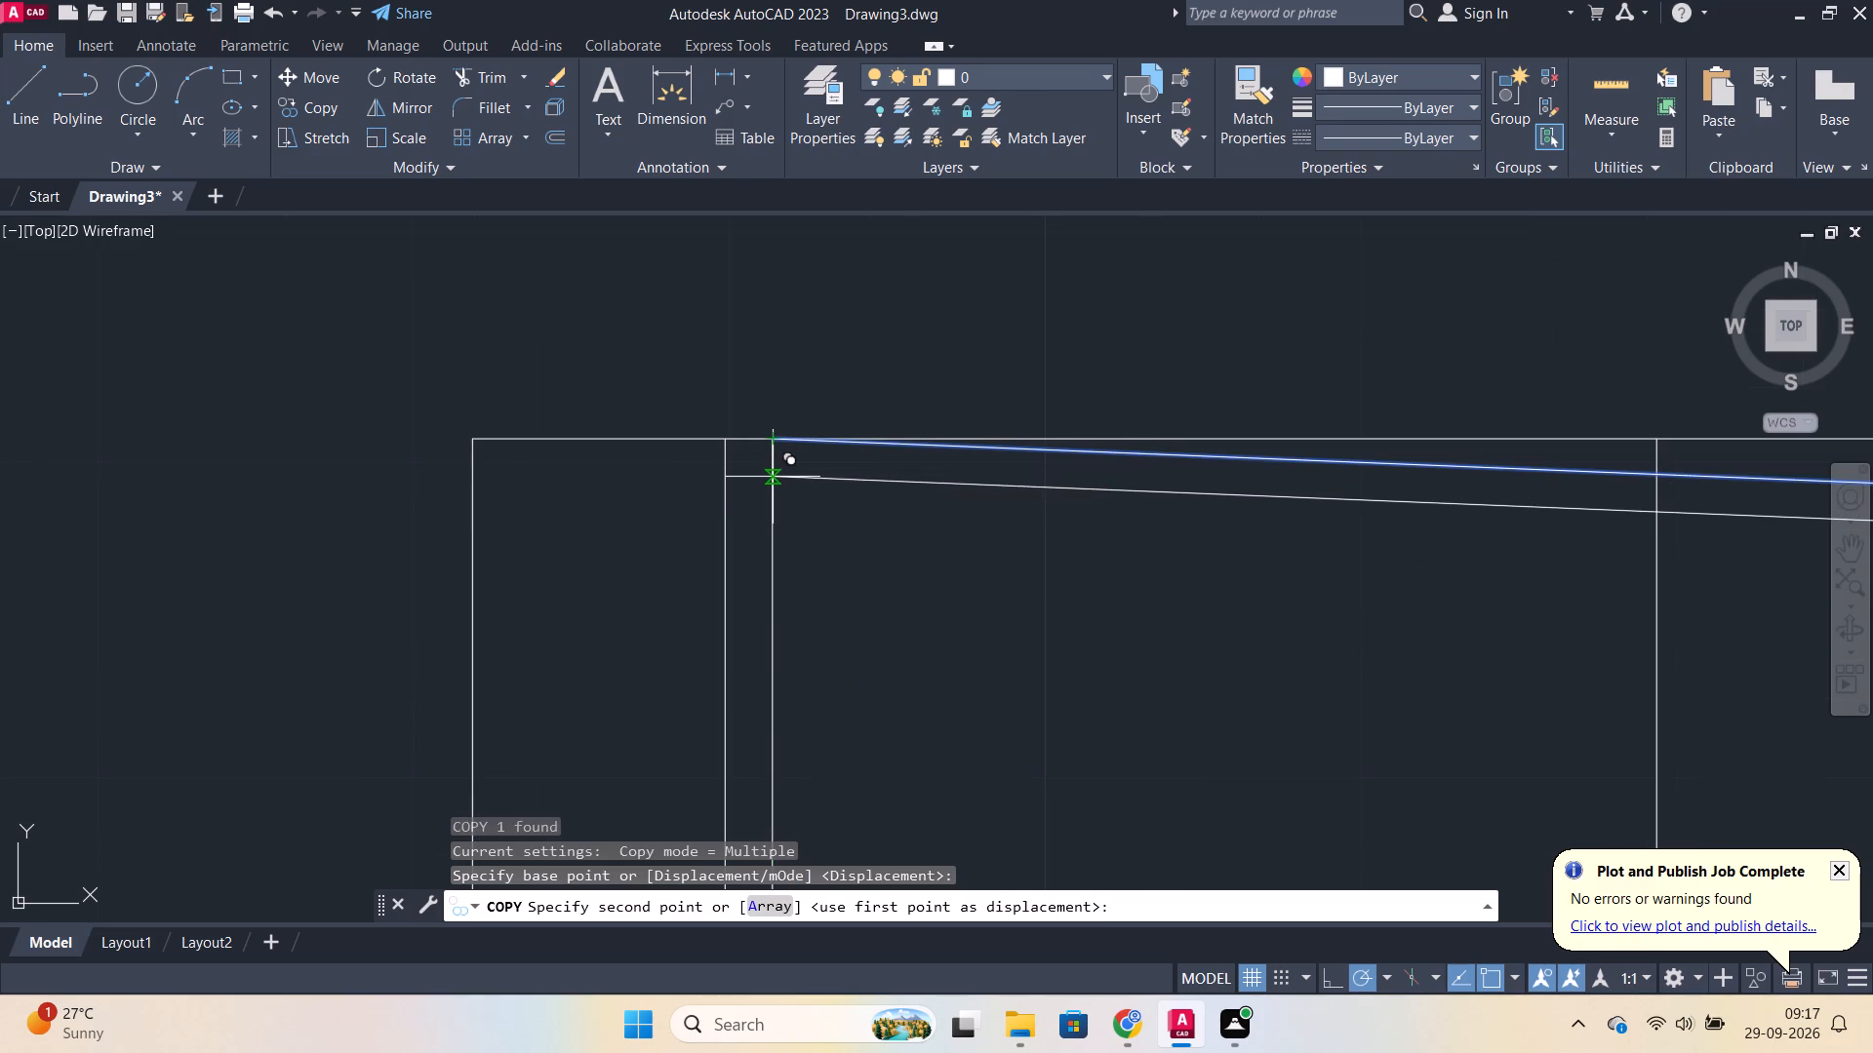
pyautogui.press('2')
pyautogui.press('Return')
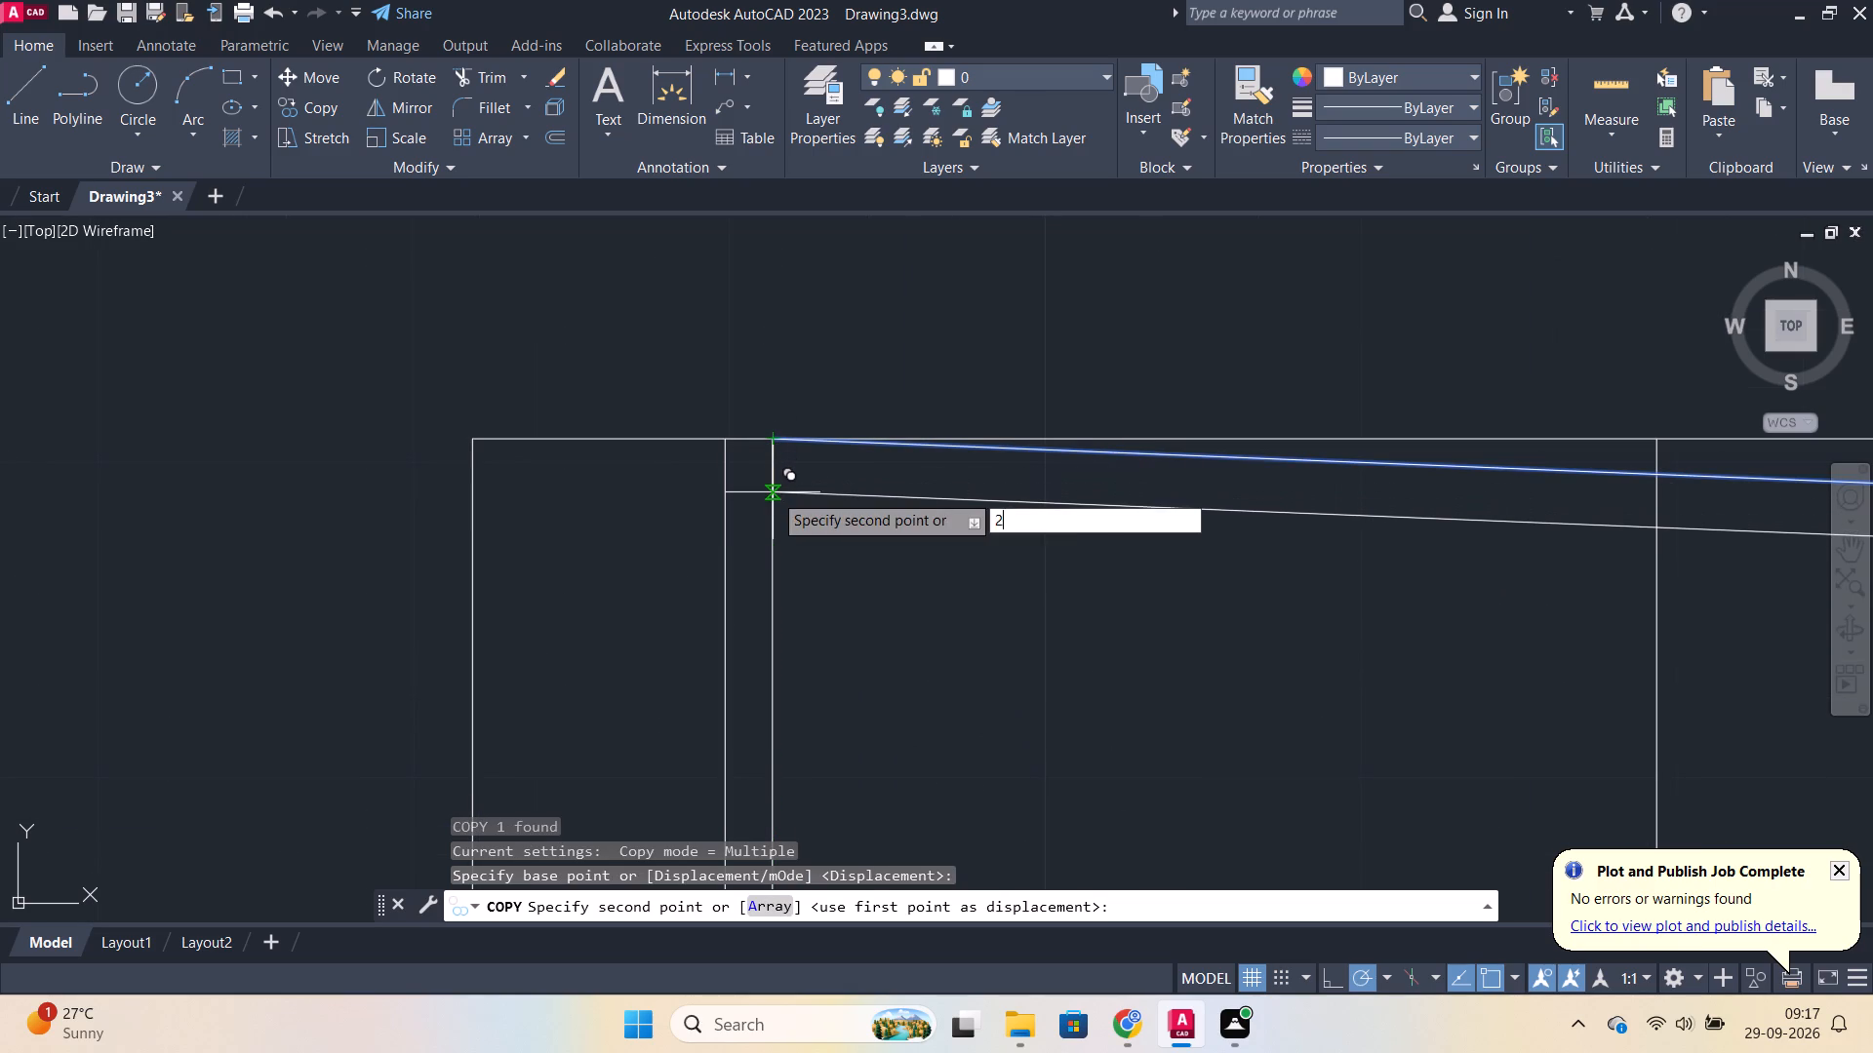
pyautogui.press('4')
pyautogui.press('Return')
pyautogui.press('6')
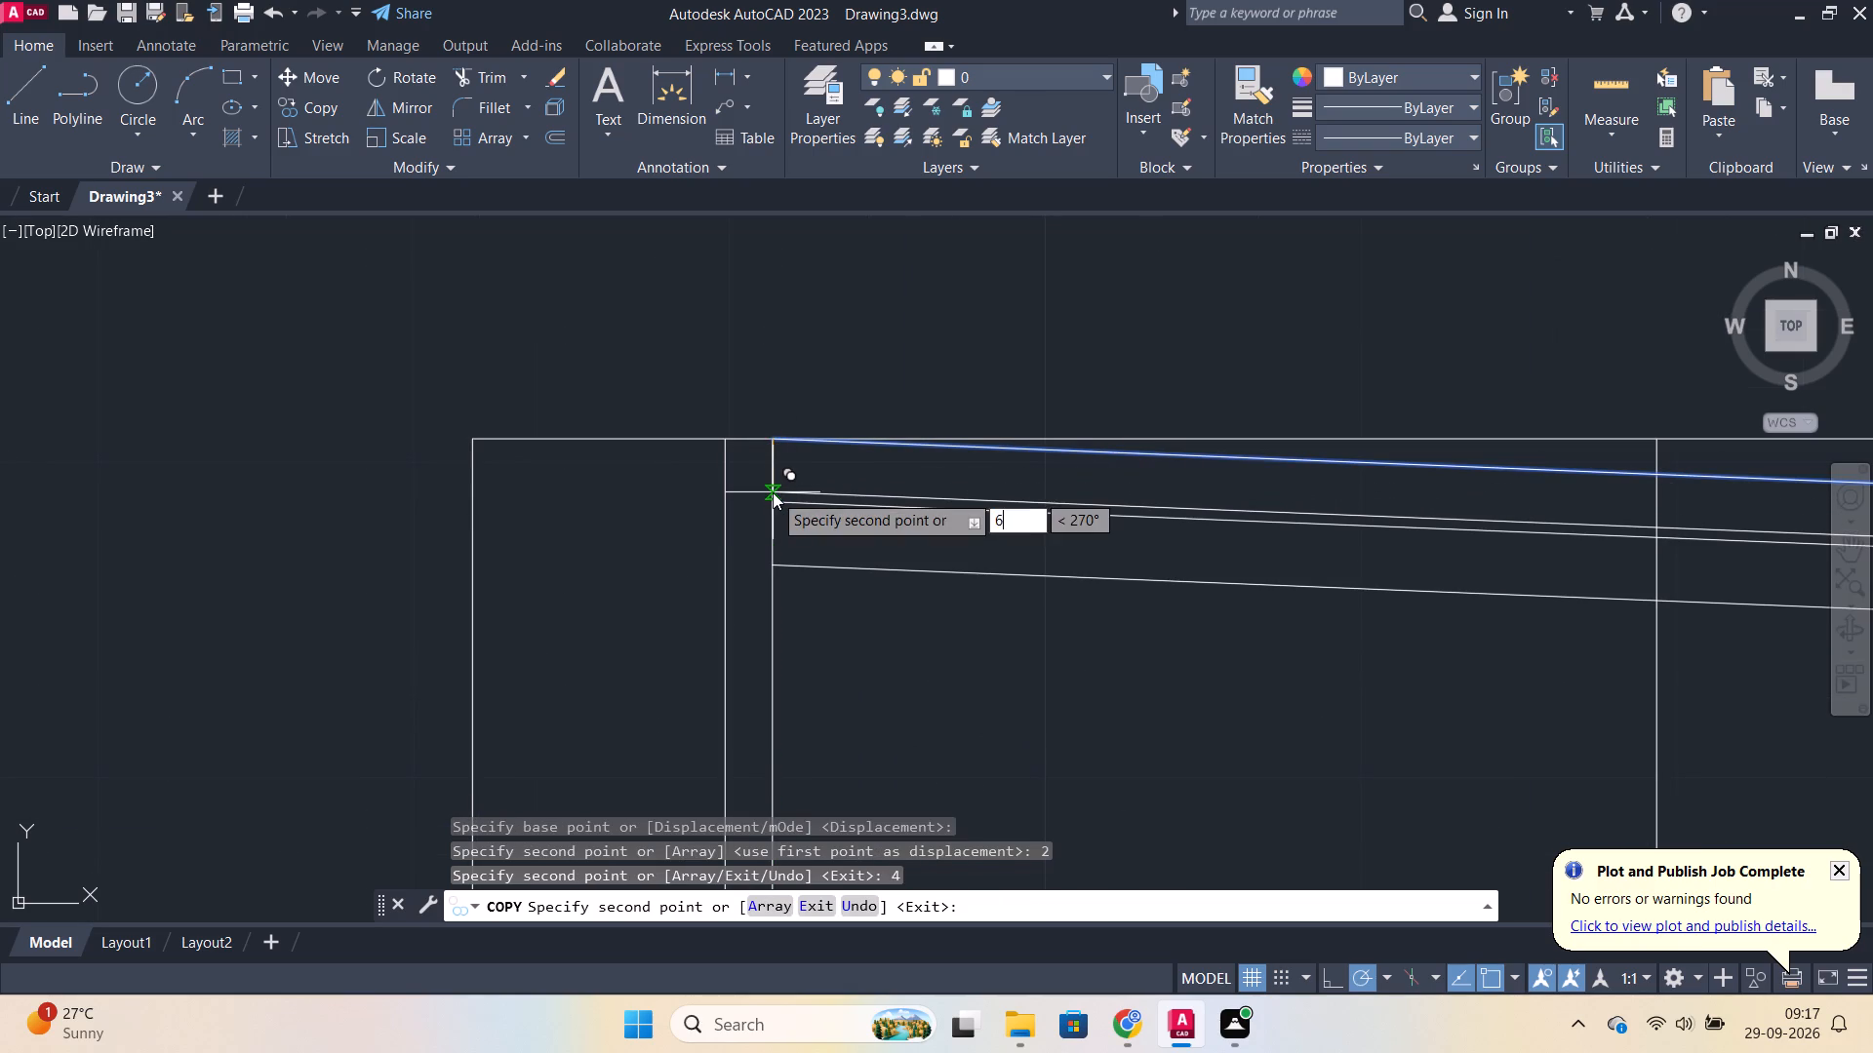
pyautogui.press('Return')
pyautogui.press('8')
pyautogui.press('Return')
pyautogui.write('10')
pyautogui.press('Return')
pyautogui.write('12')
pyautogui.press('Return')
pyautogui.write('14')
pyautogui.press('Return')
pyautogui.write('16')
pyautogui.press('Return')
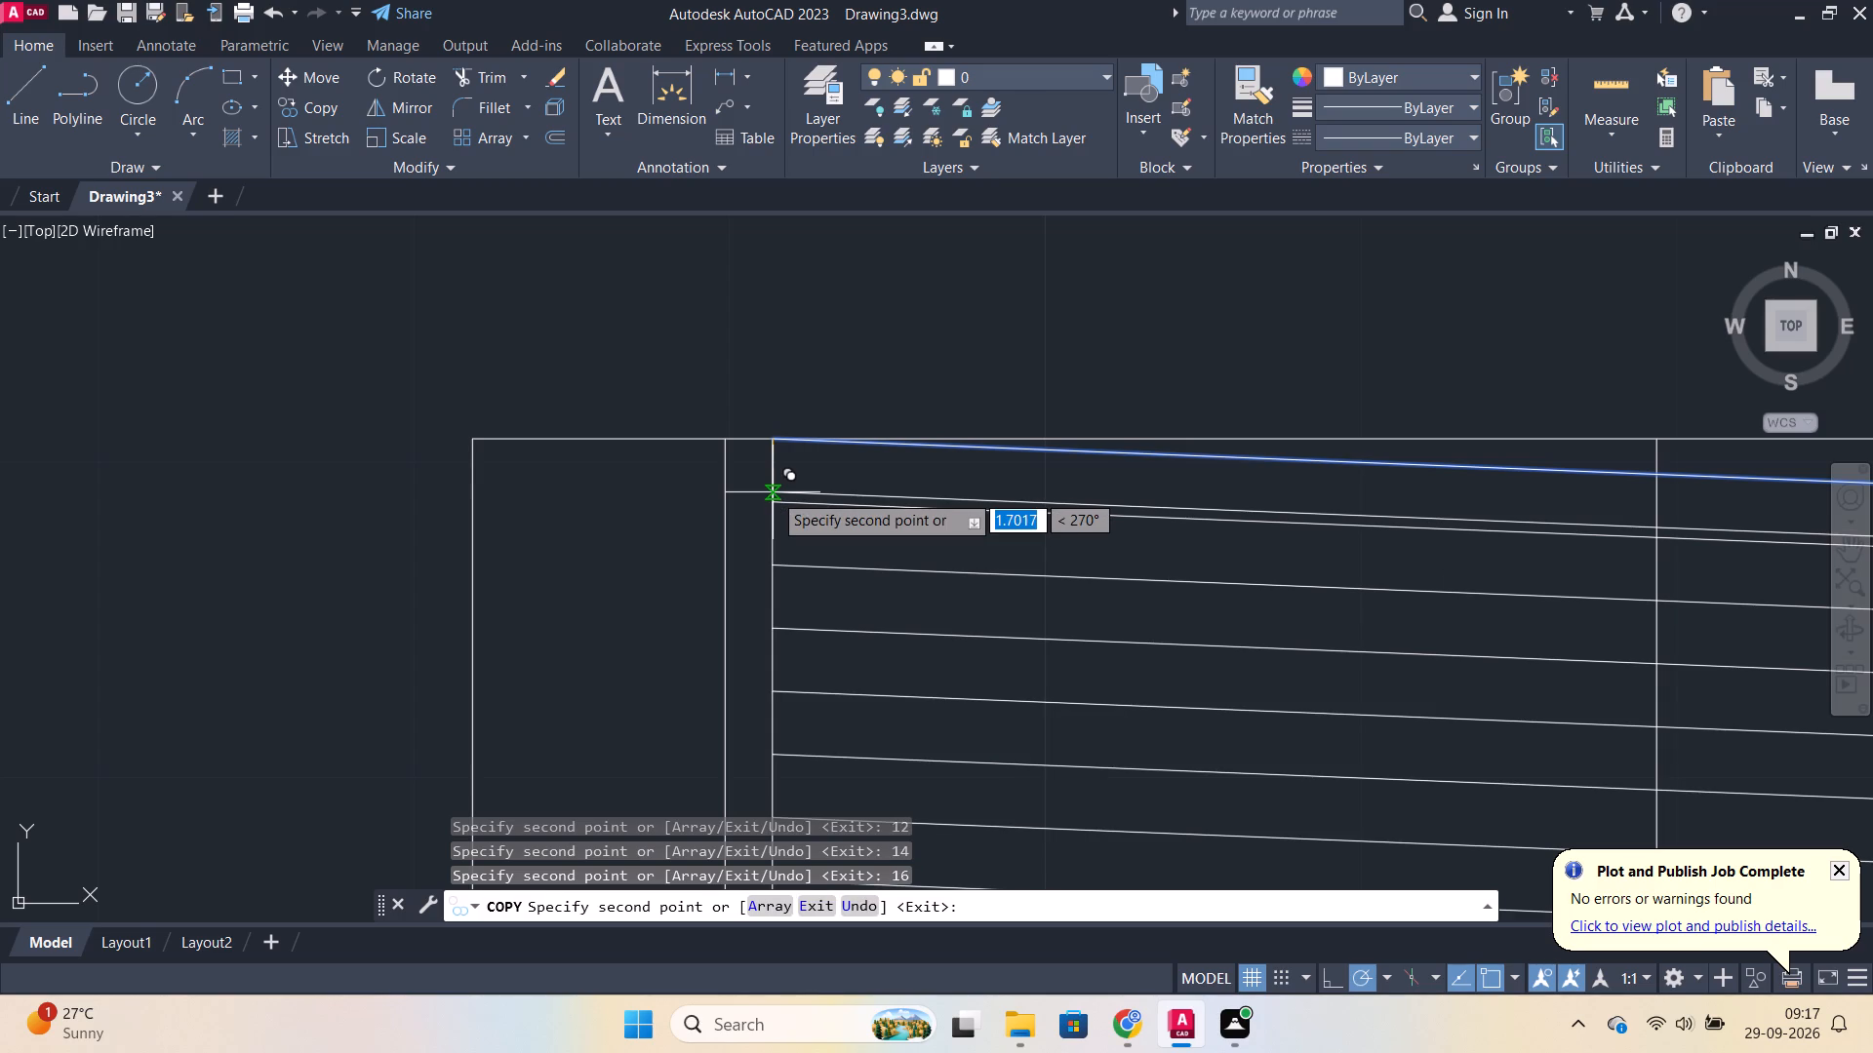
# Add further copies of the sloping line straight down at distances 18, 20, 22 and 24.
pyautogui.scroll(-3, 873, 637)
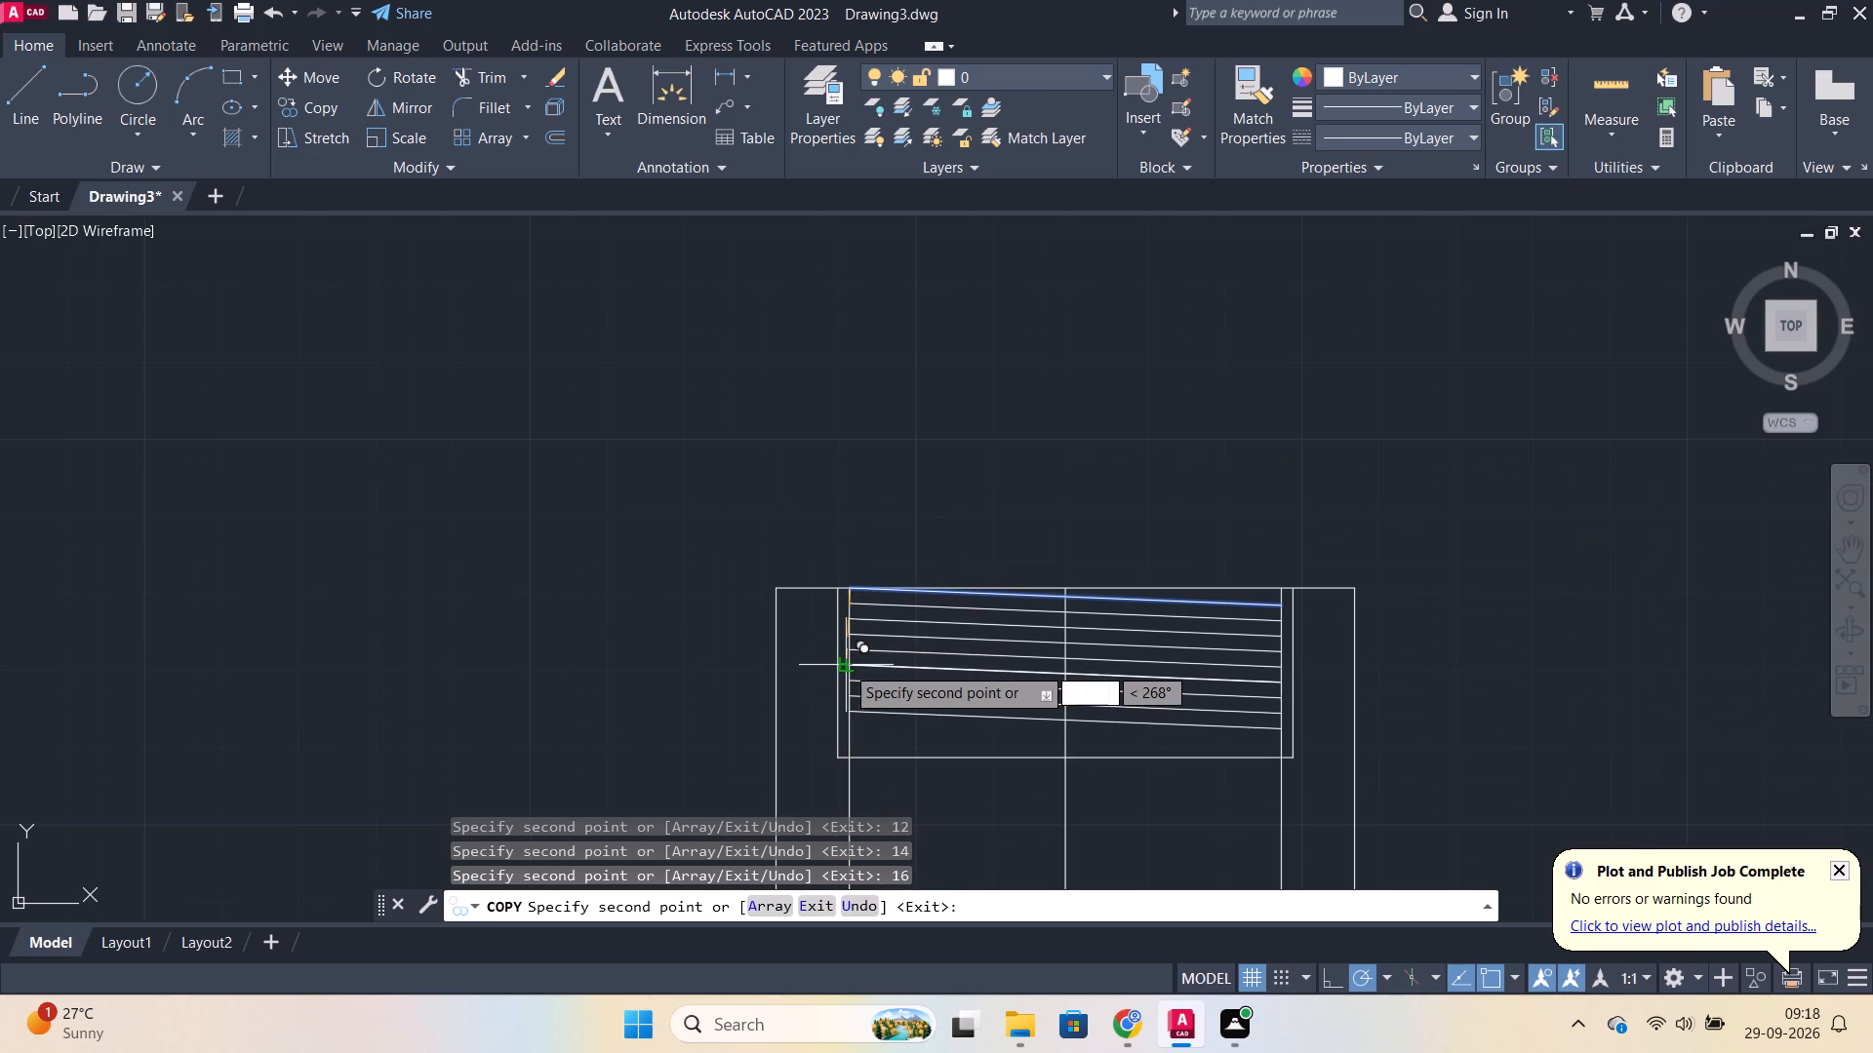
pyautogui.scroll(2, 845, 665)
pyautogui.write('18')
pyautogui.press('Return')
pyautogui.write('20')
pyautogui.press('Return')
pyautogui.write('22')
pyautogui.press('Return')
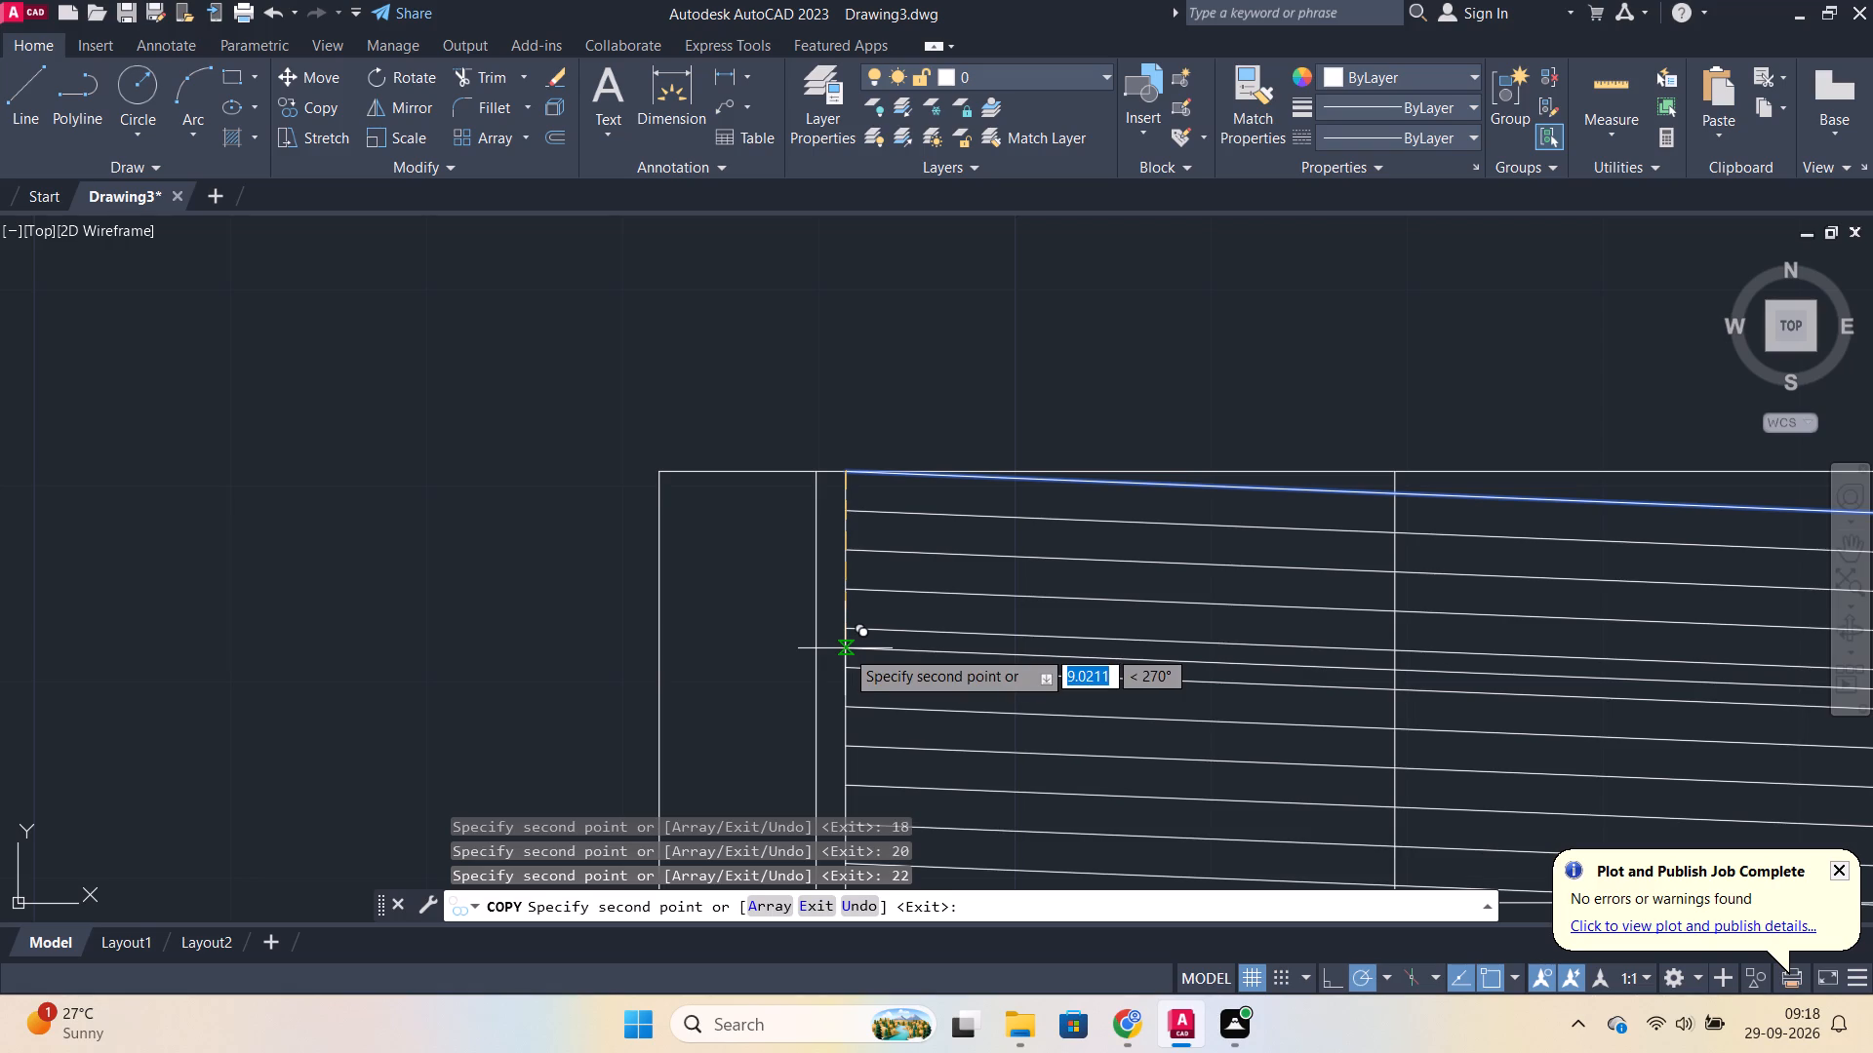
pyautogui.write('24')
pyautogui.press('Return')
pyautogui.scroll(-2, 950, 514)
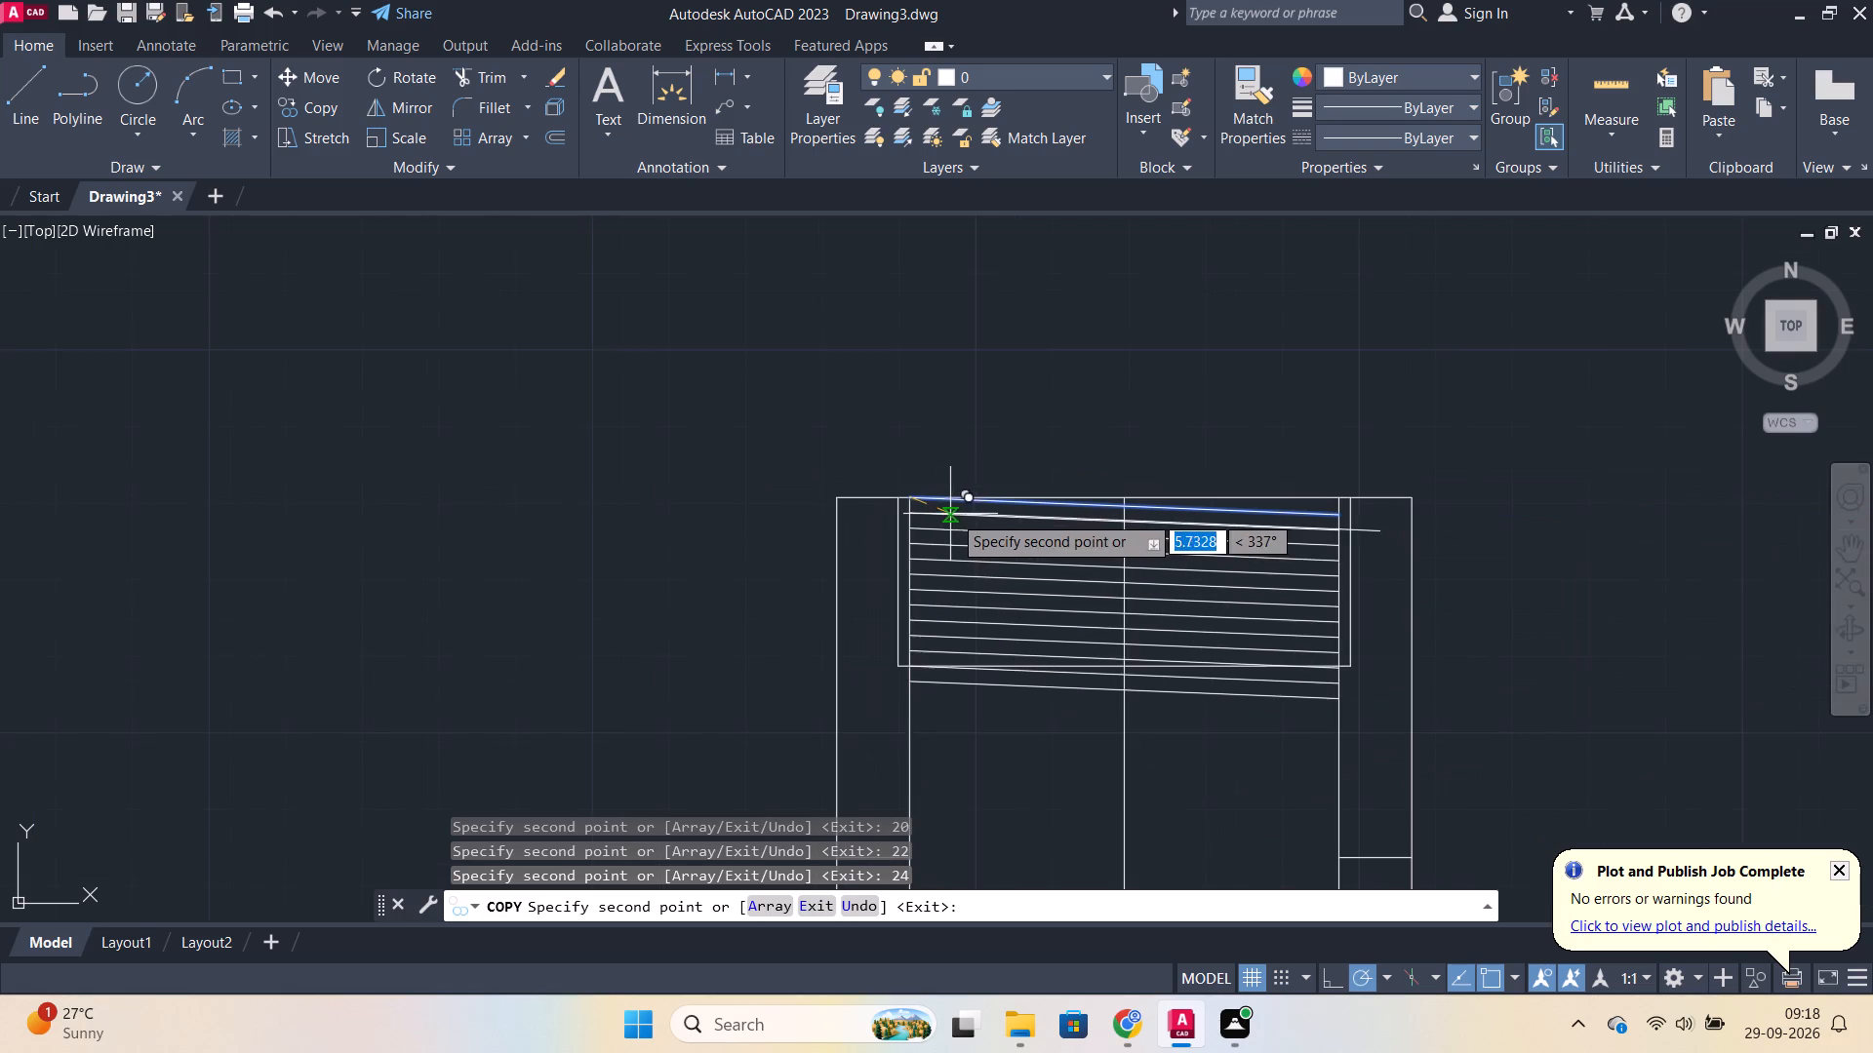
pyautogui.scroll(2, 987, 600)
pyautogui.moveTo(987, 588); pyautogui.dragTo(881, 304, button='middle')
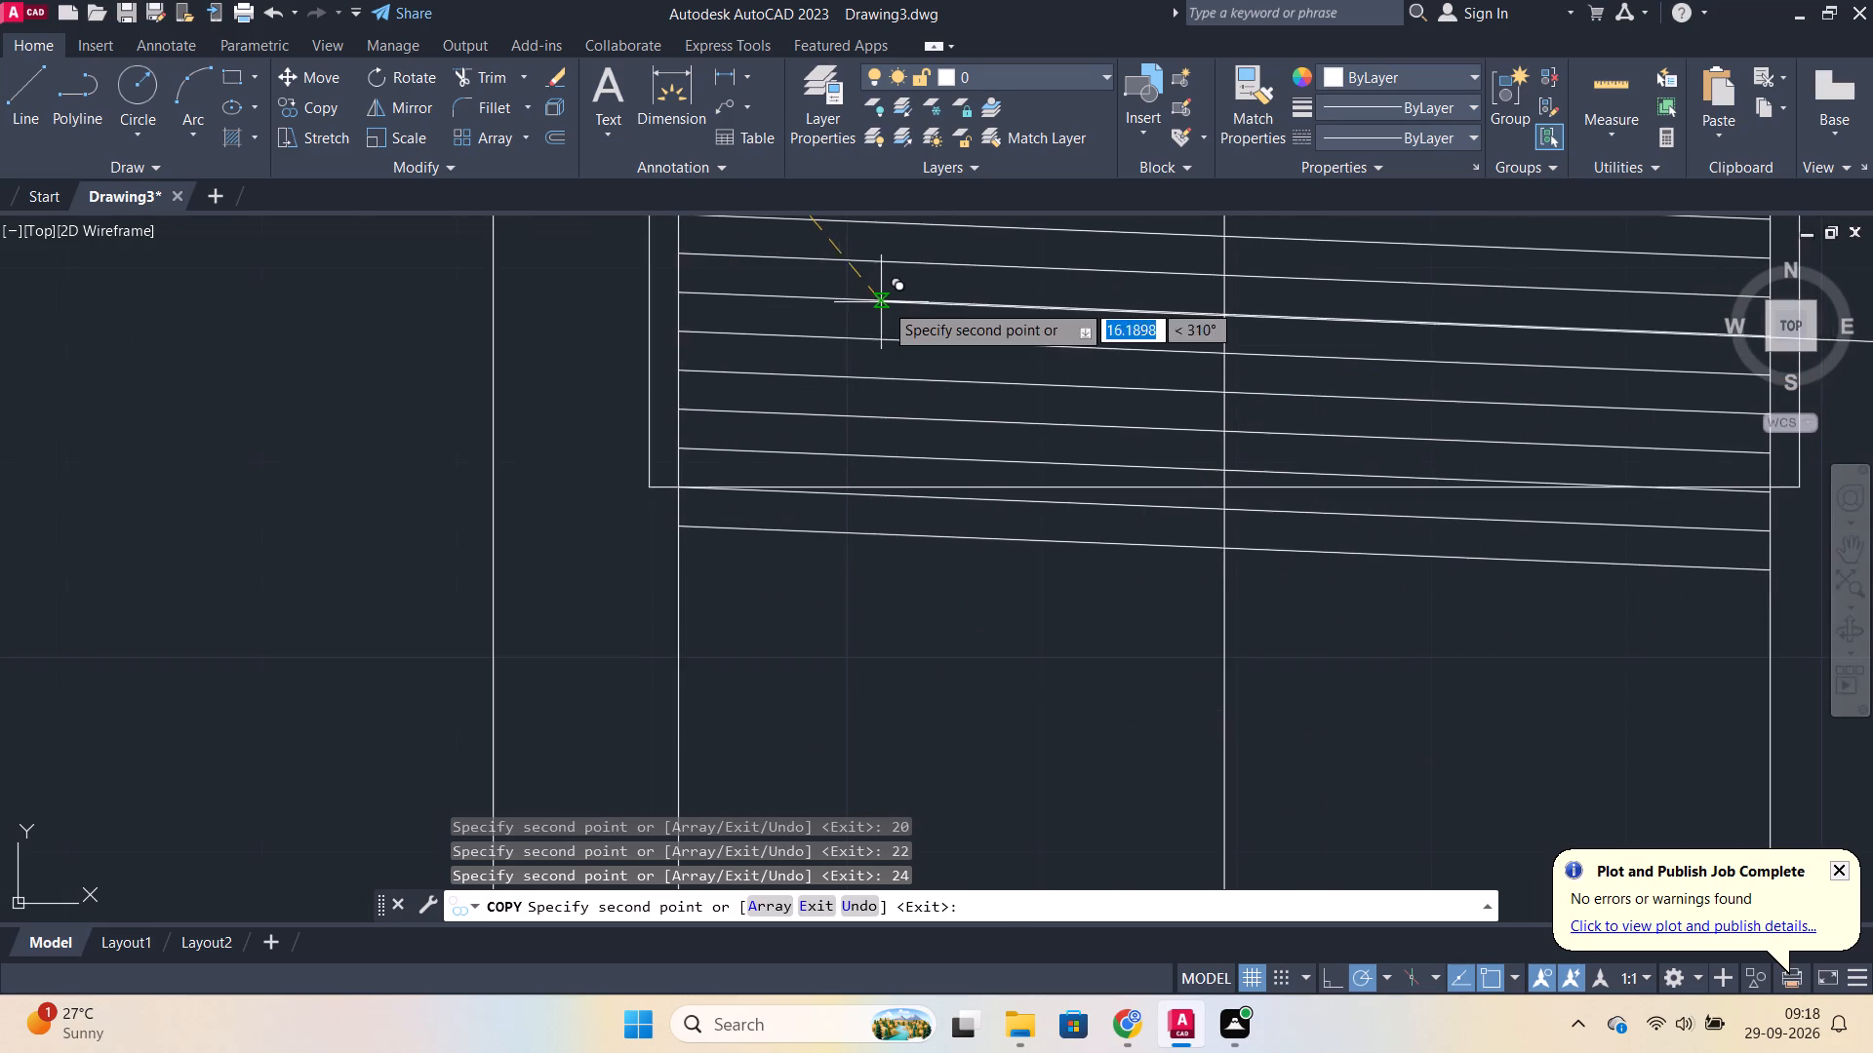
pyautogui.scroll(-1, 700, 564)
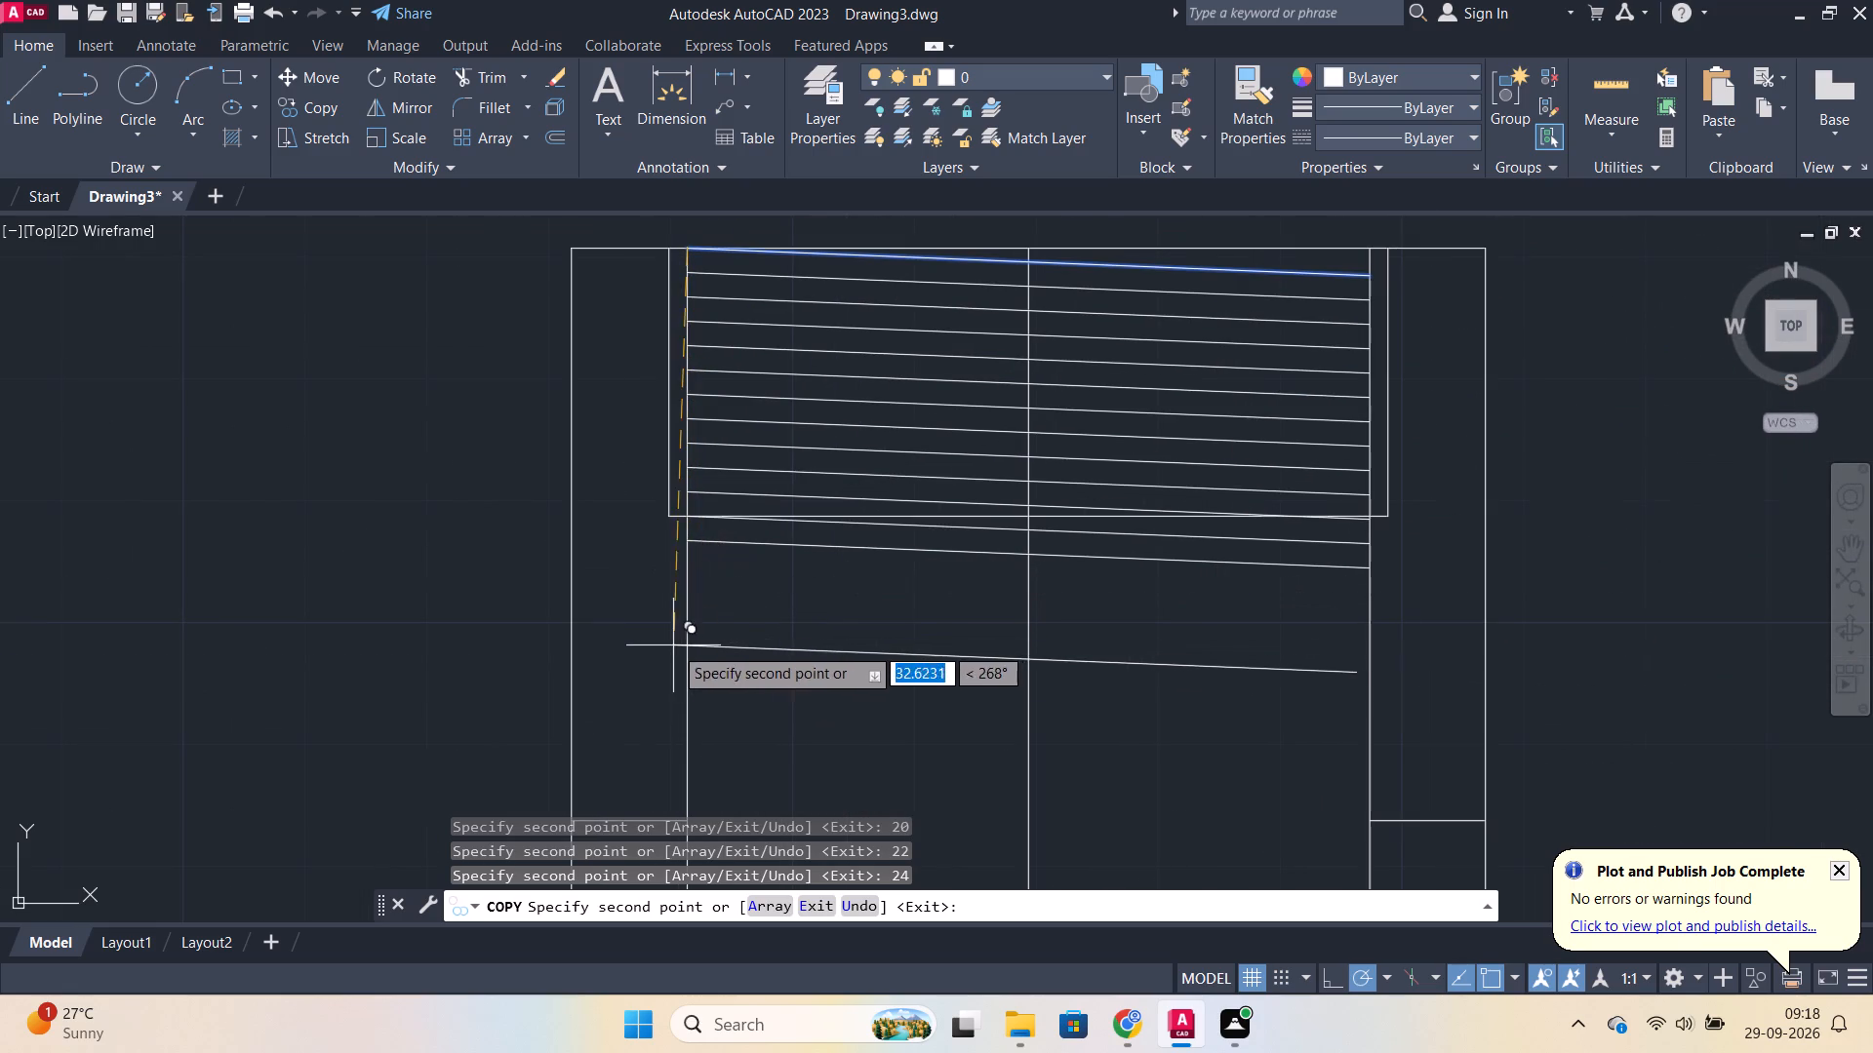
pyautogui.press('Escape')
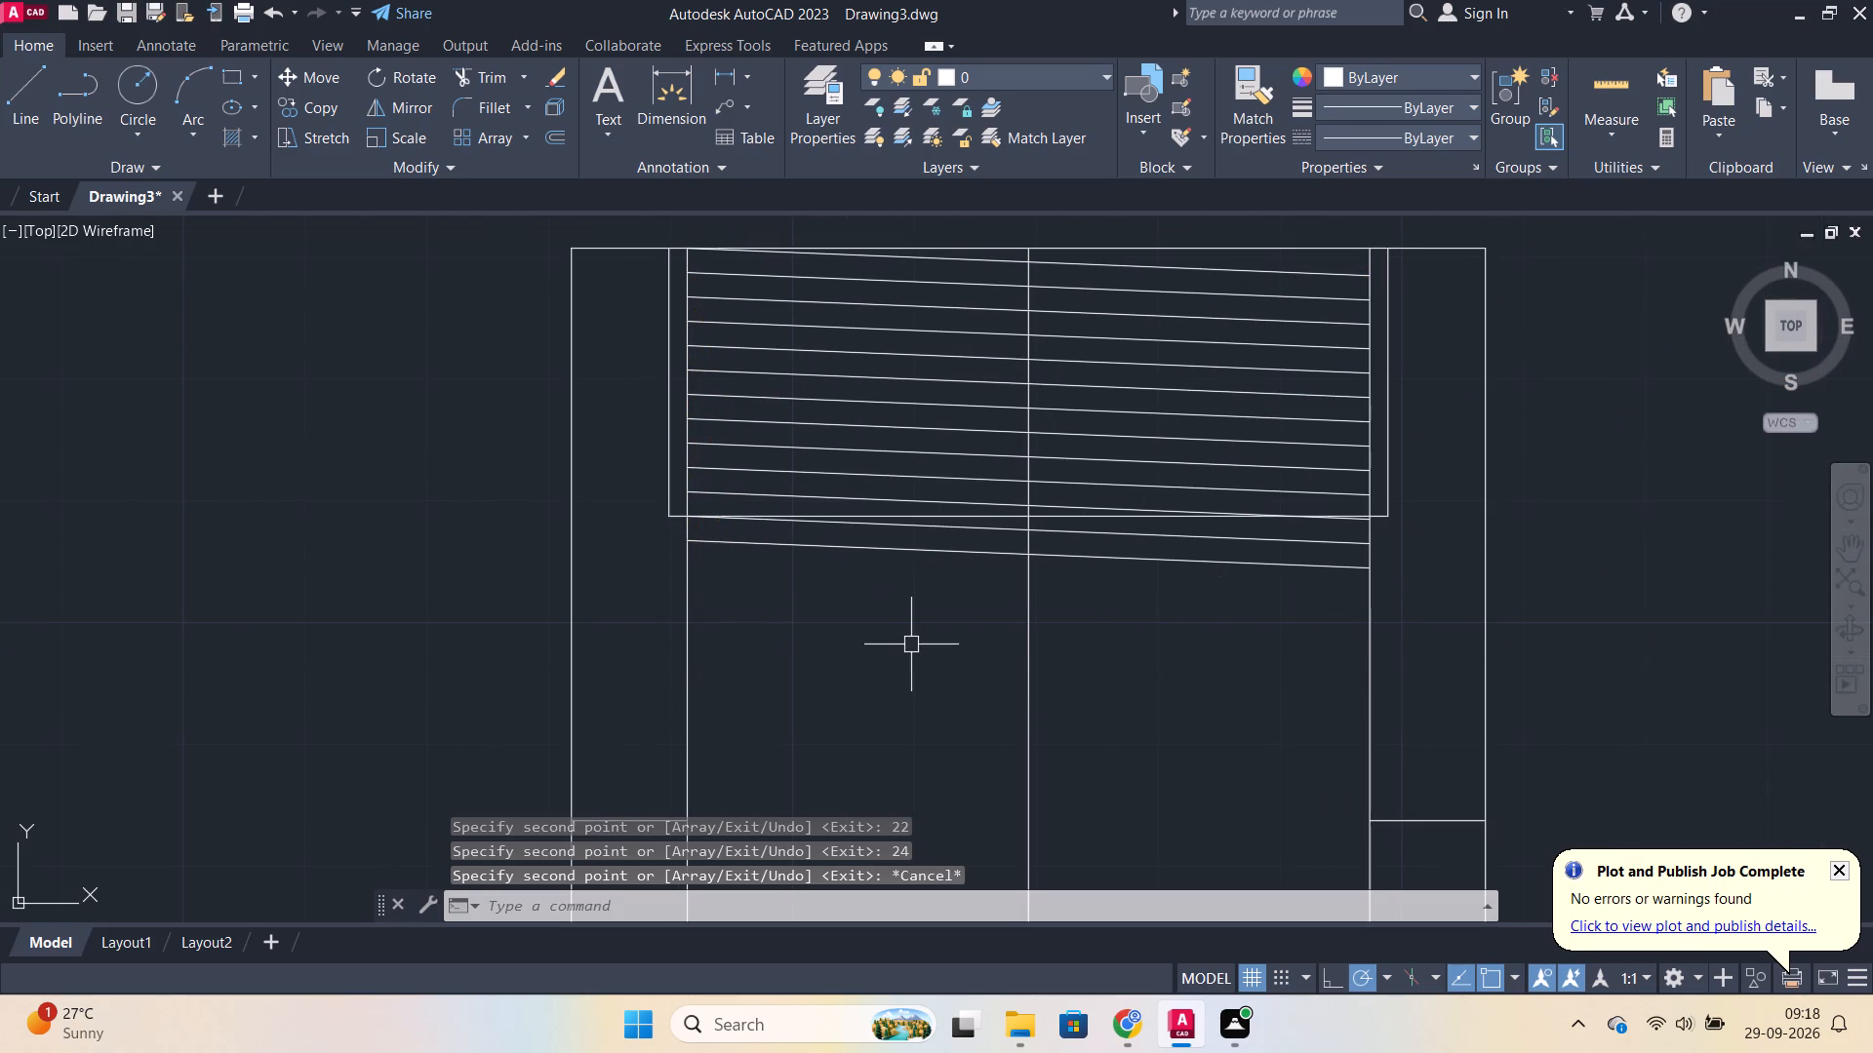
# Trim away both halves of the two lowest sloping lines beneath the recess's bottom line.
pyautogui.write('tr')
pyautogui.press('Return')
pyautogui.click(1133, 557)
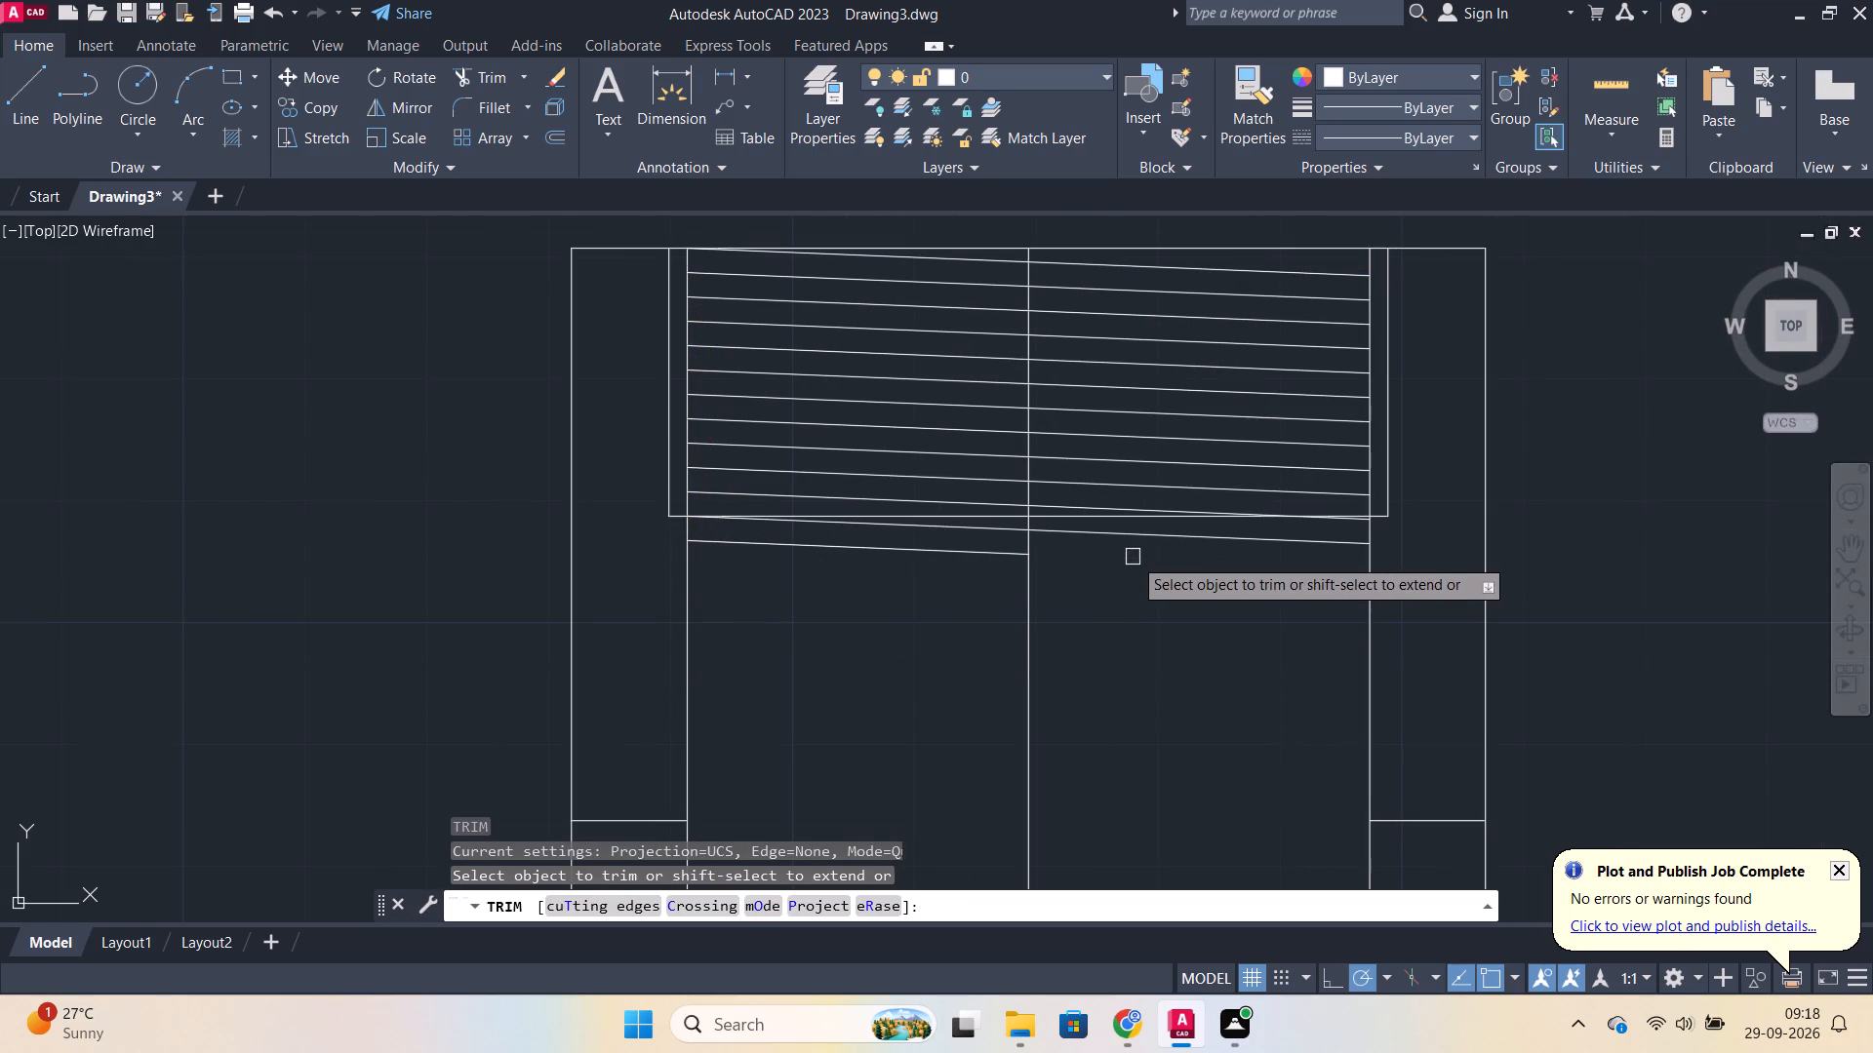
pyautogui.click(1133, 540)
pyautogui.click(990, 557)
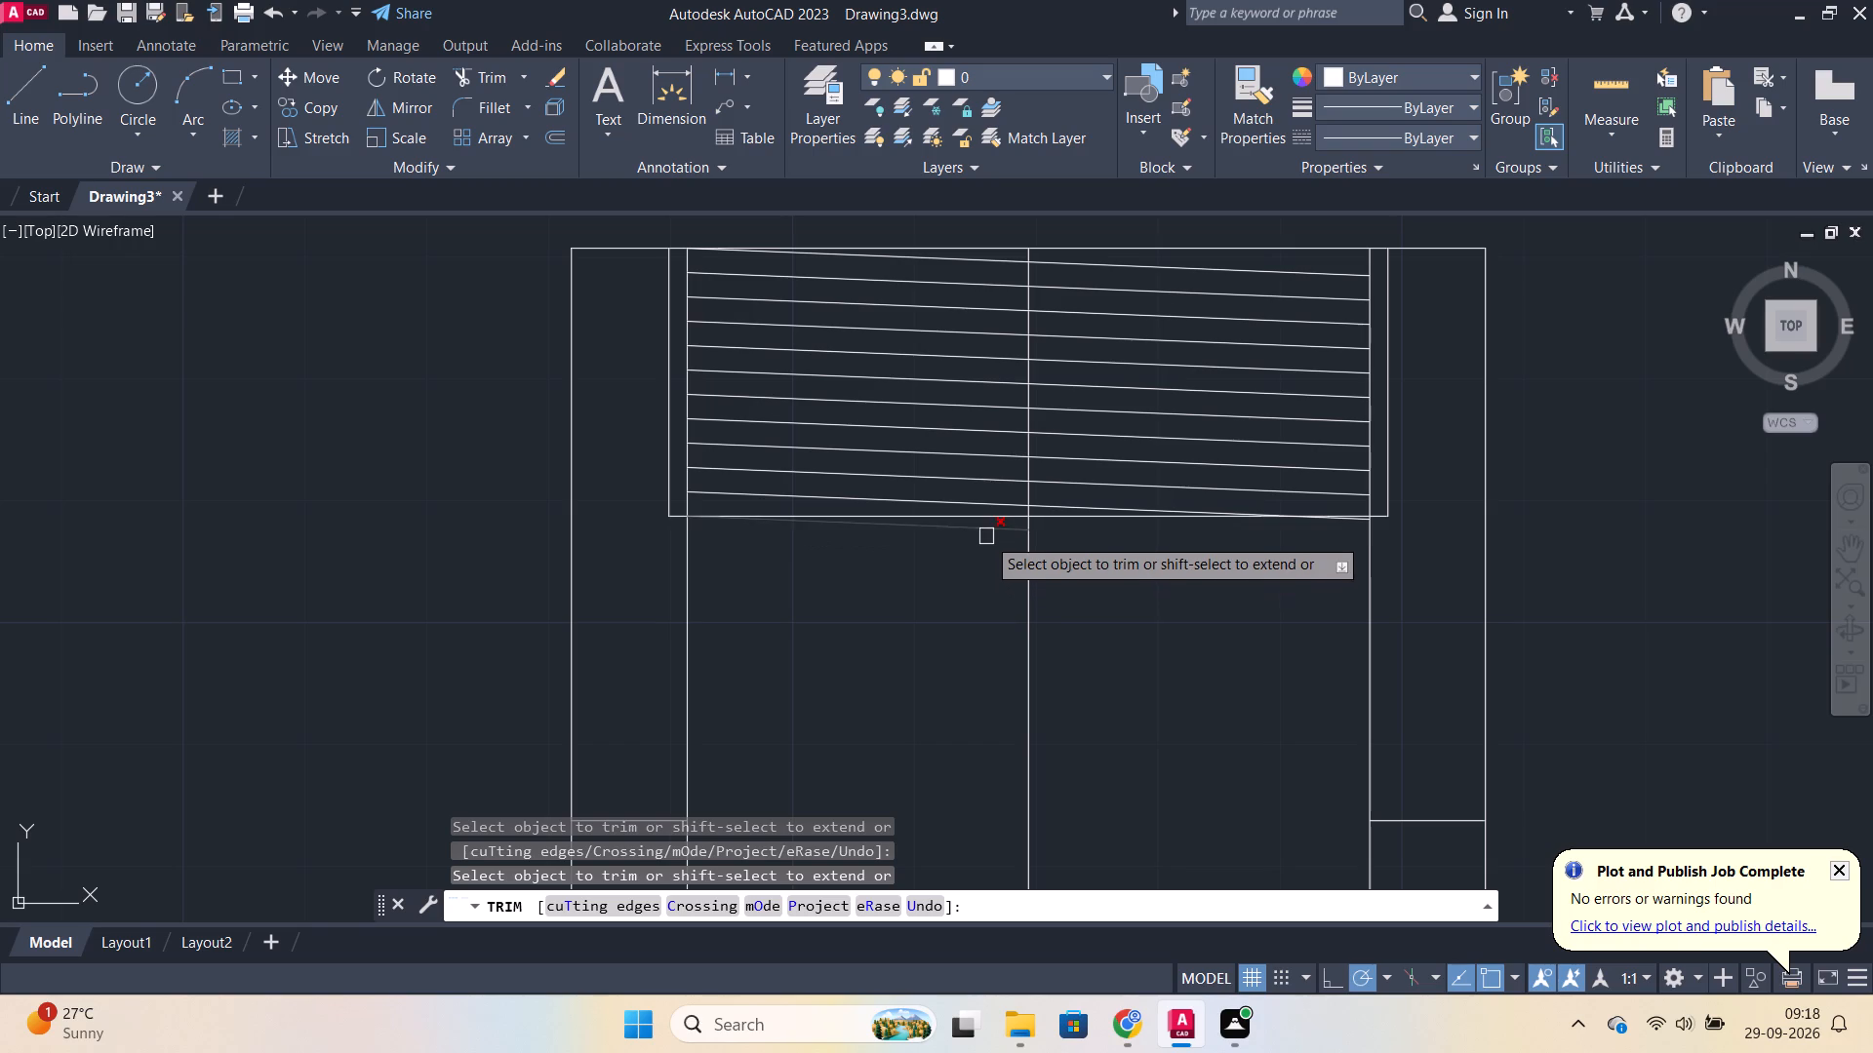
pyautogui.click(983, 532)
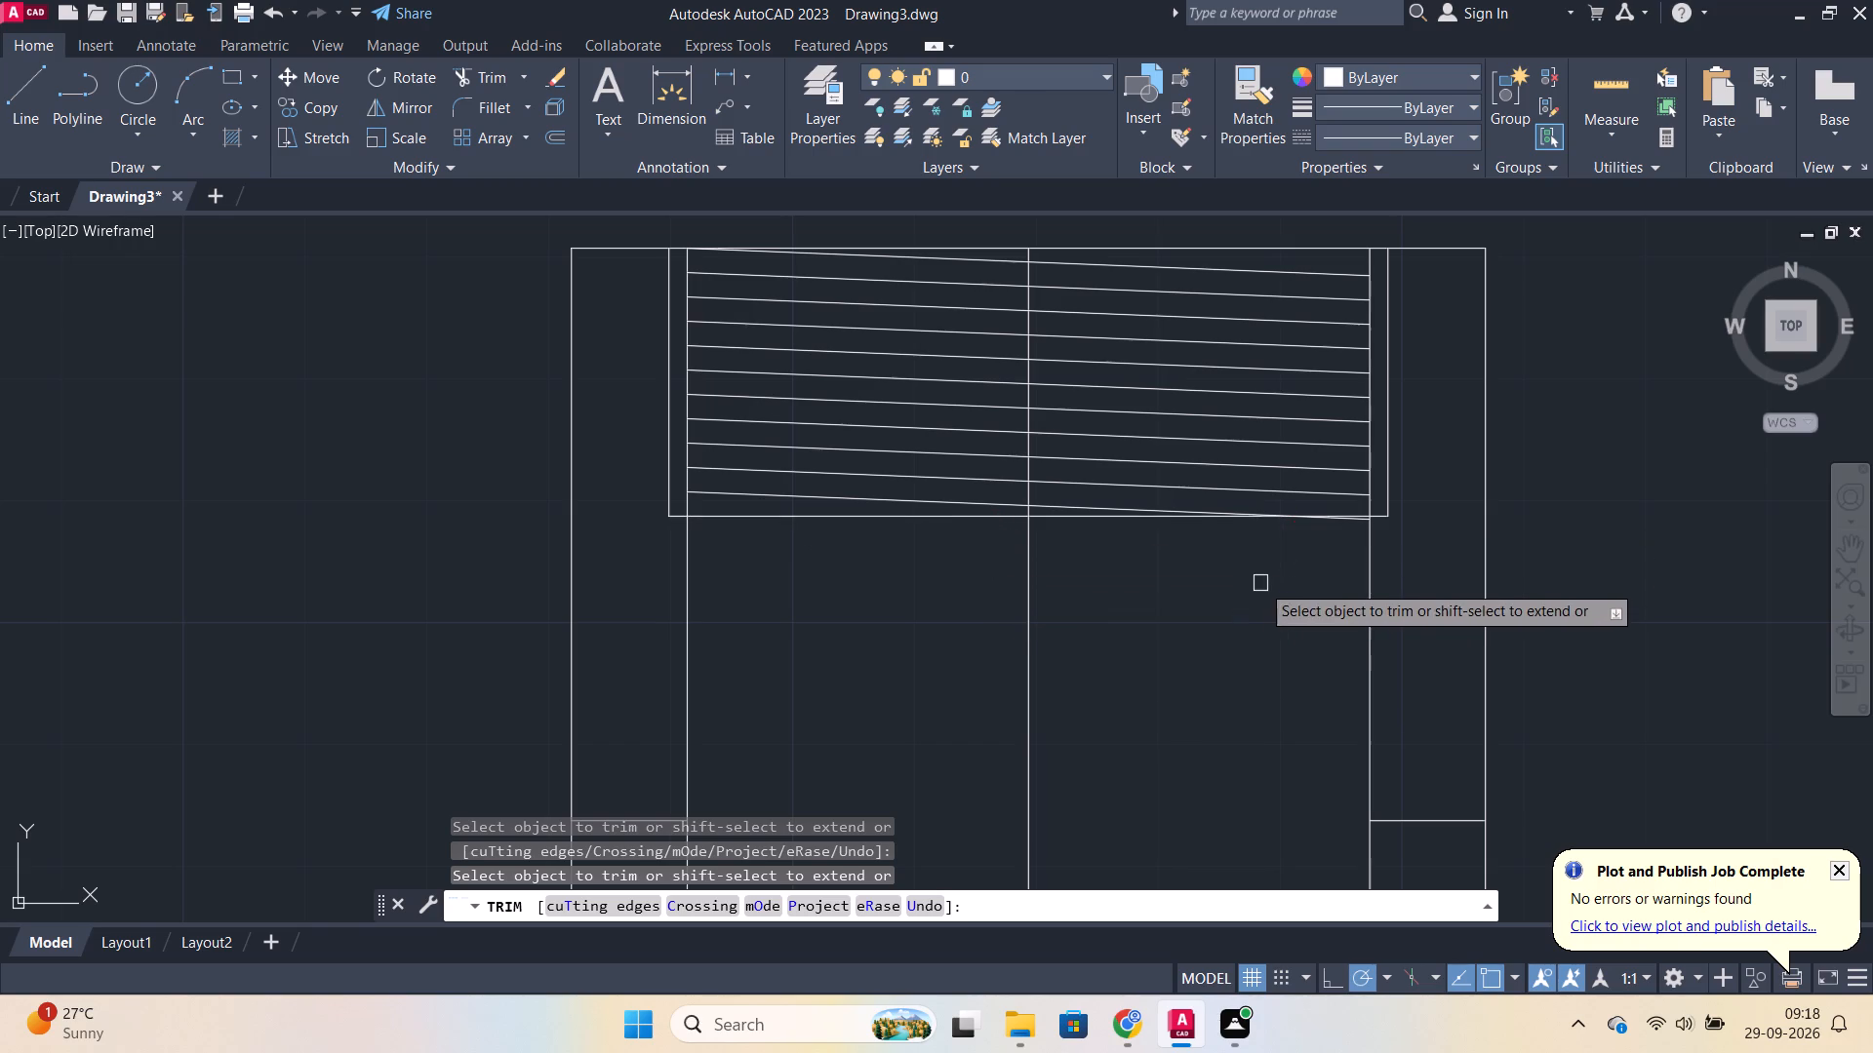
# Trim the right end of the lowest remaining sloping line where it crosses below the recess's bottom line.
pyautogui.moveTo(1260, 582); pyautogui.dragTo(1039, 806, button='middle')
pyautogui.scroll(3, 1141, 807)
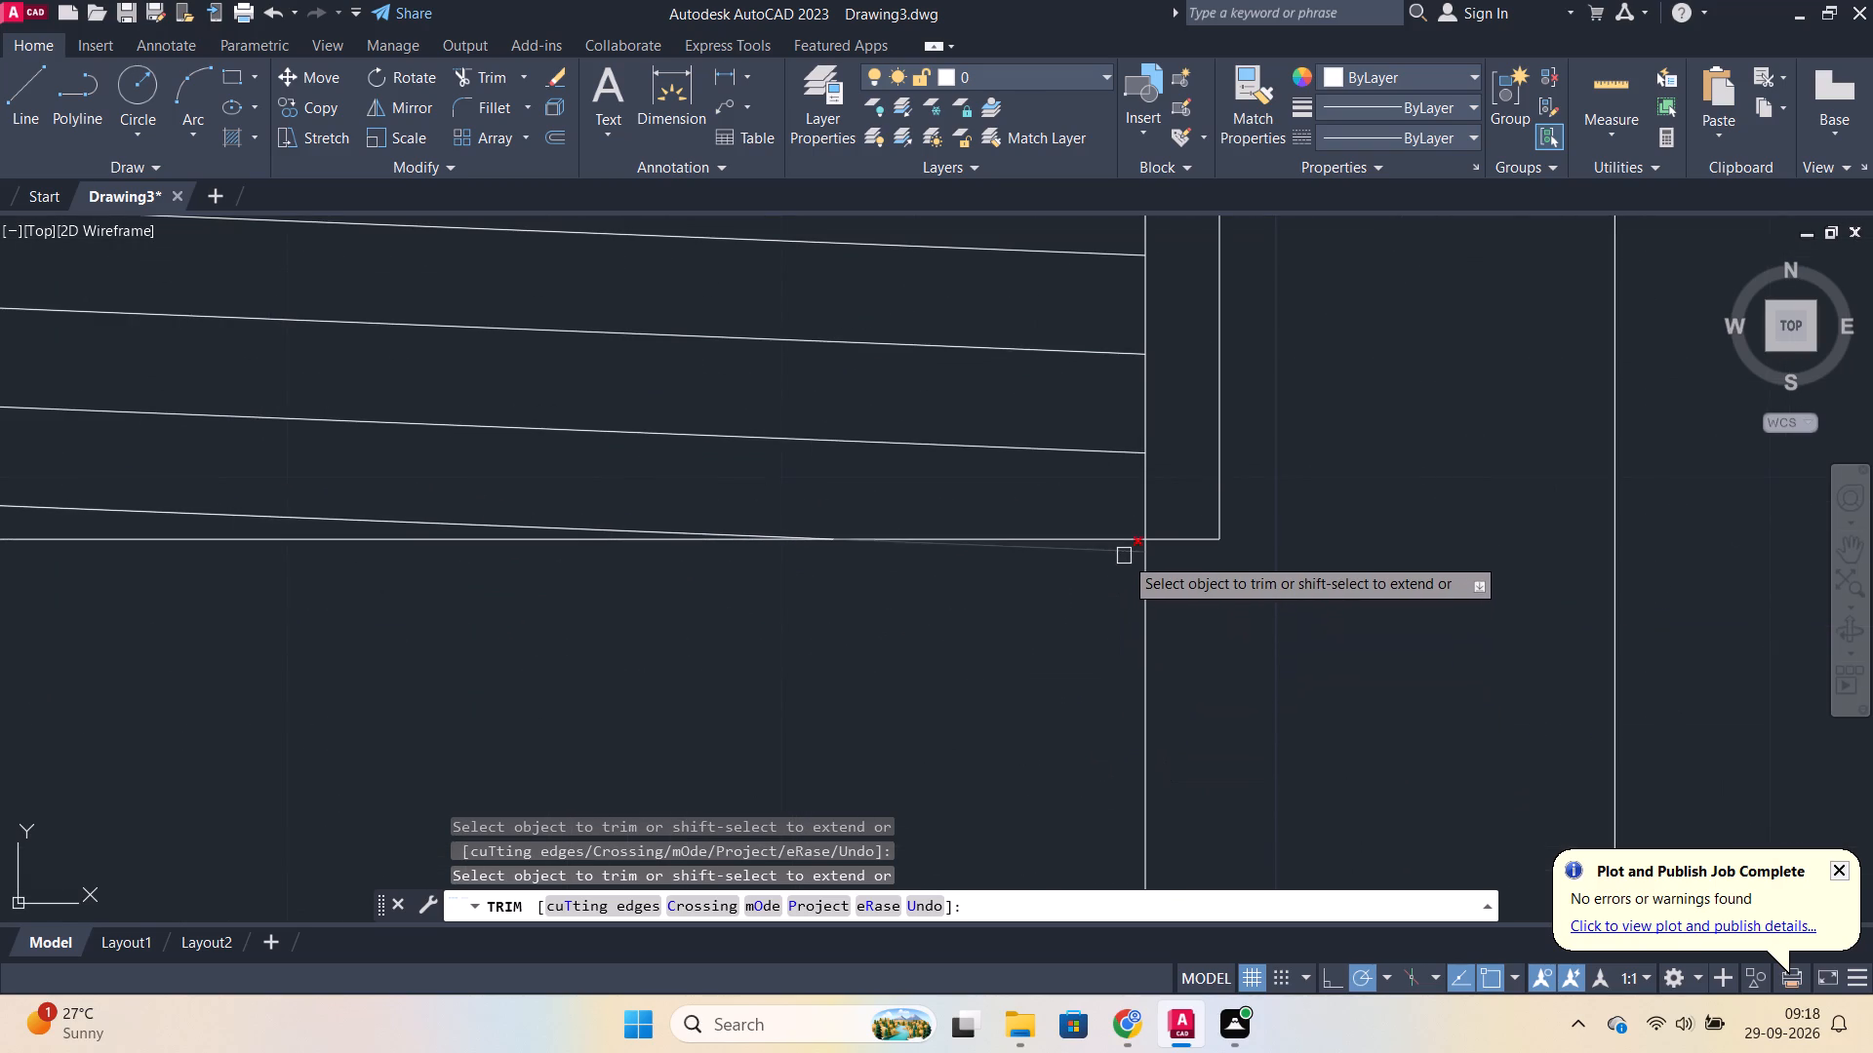
pyautogui.click(1124, 556)
pyautogui.scroll(-5, 848, 585)
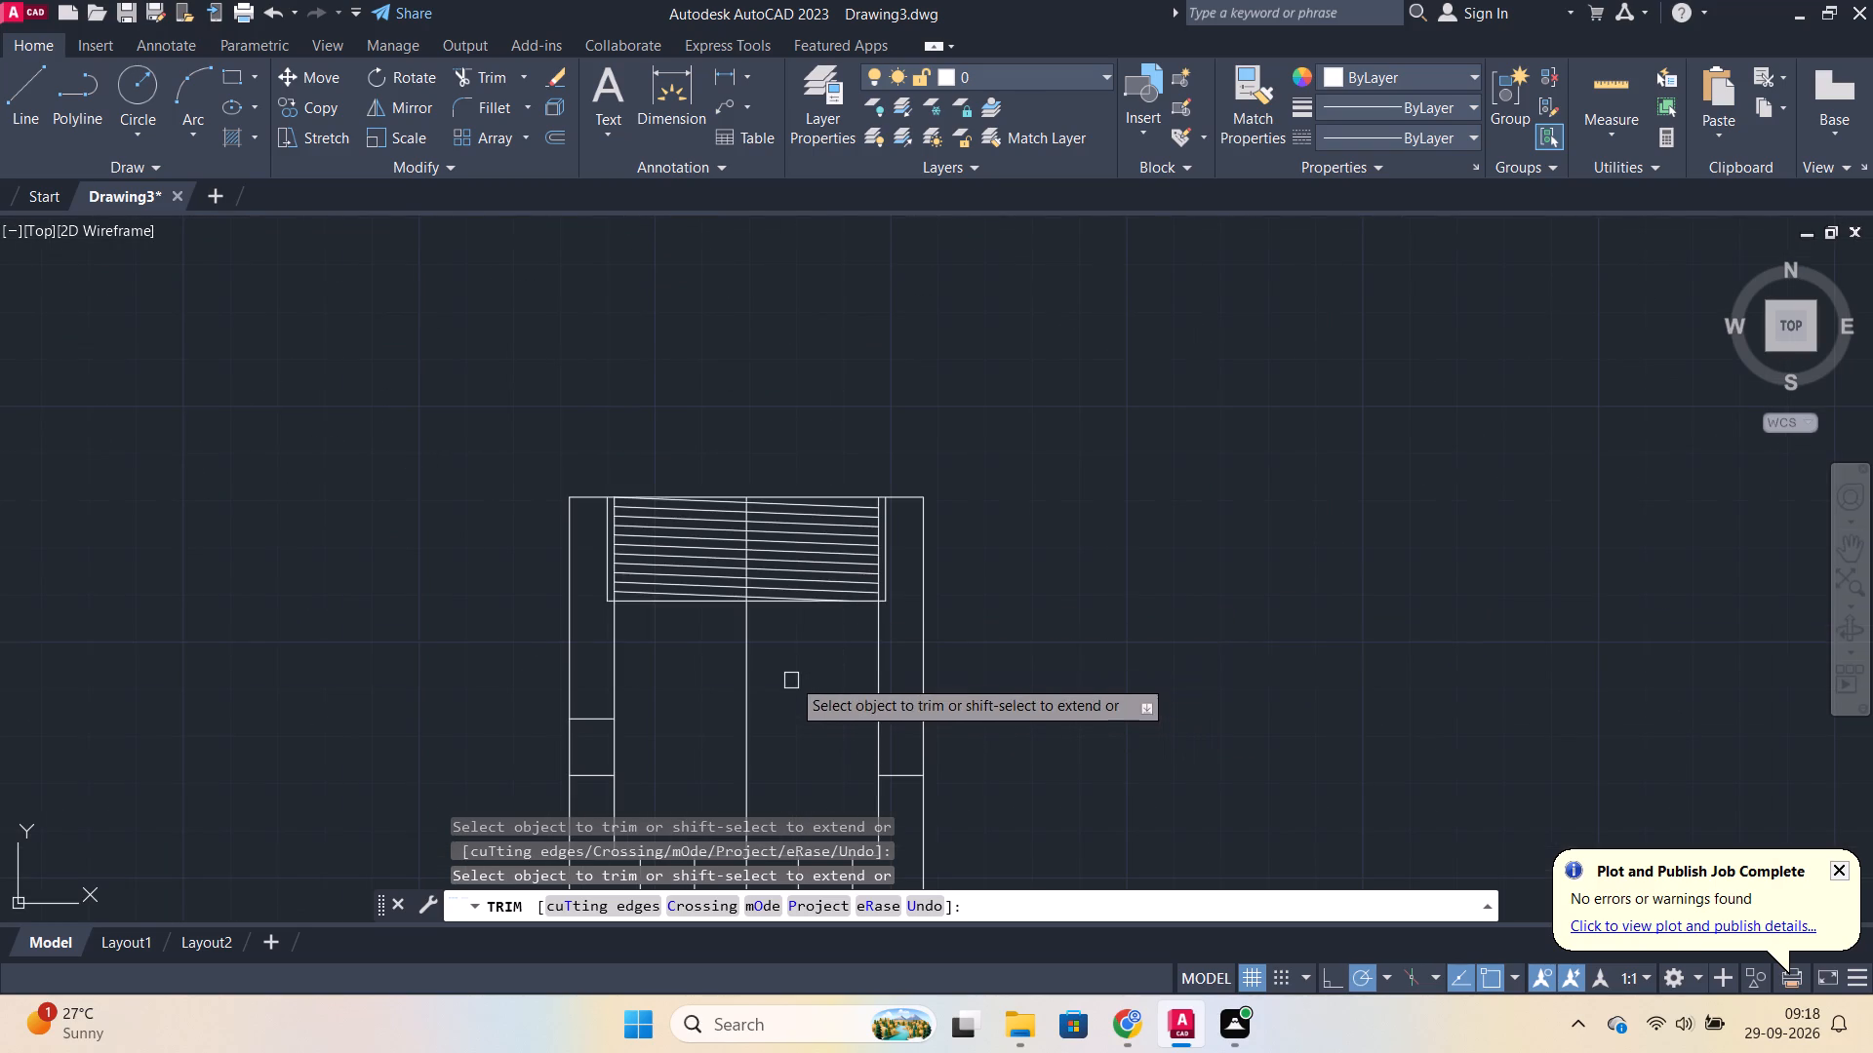
pyautogui.moveTo(791, 677); pyautogui.dragTo(926, 555, button='middle')
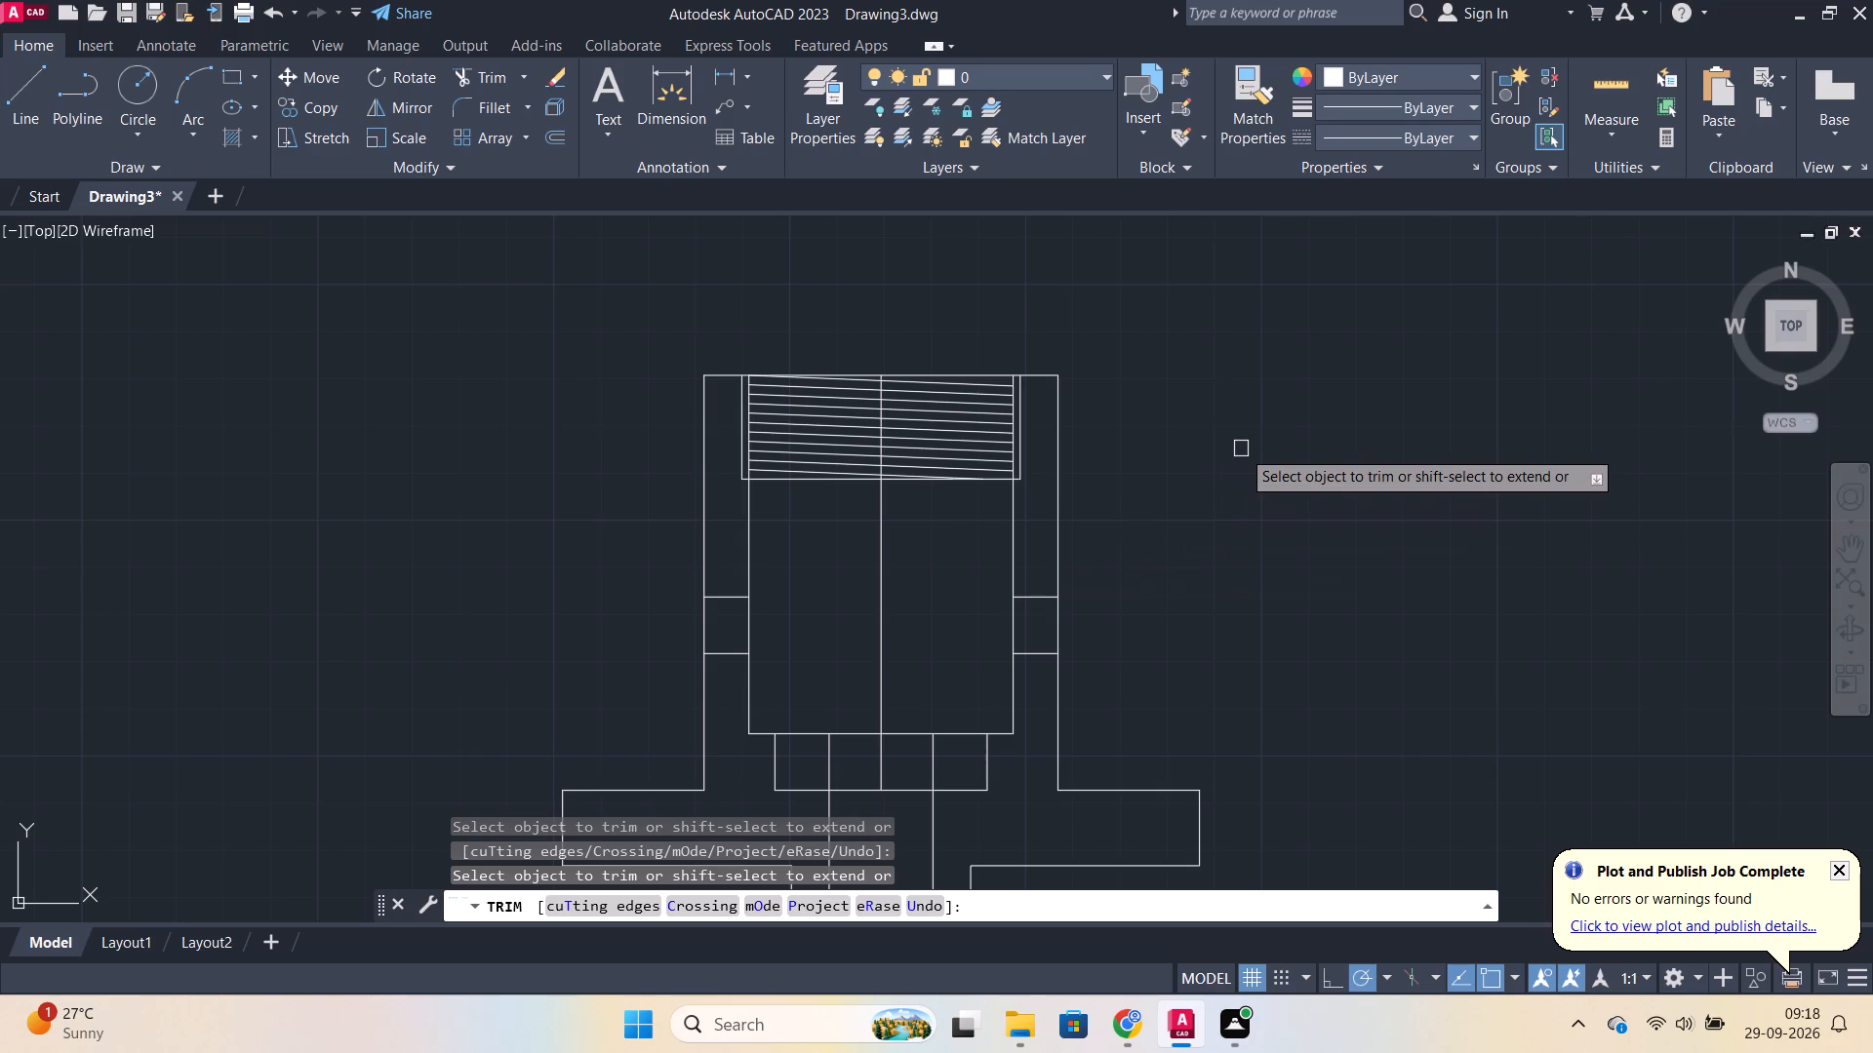
pyautogui.press('Escape')
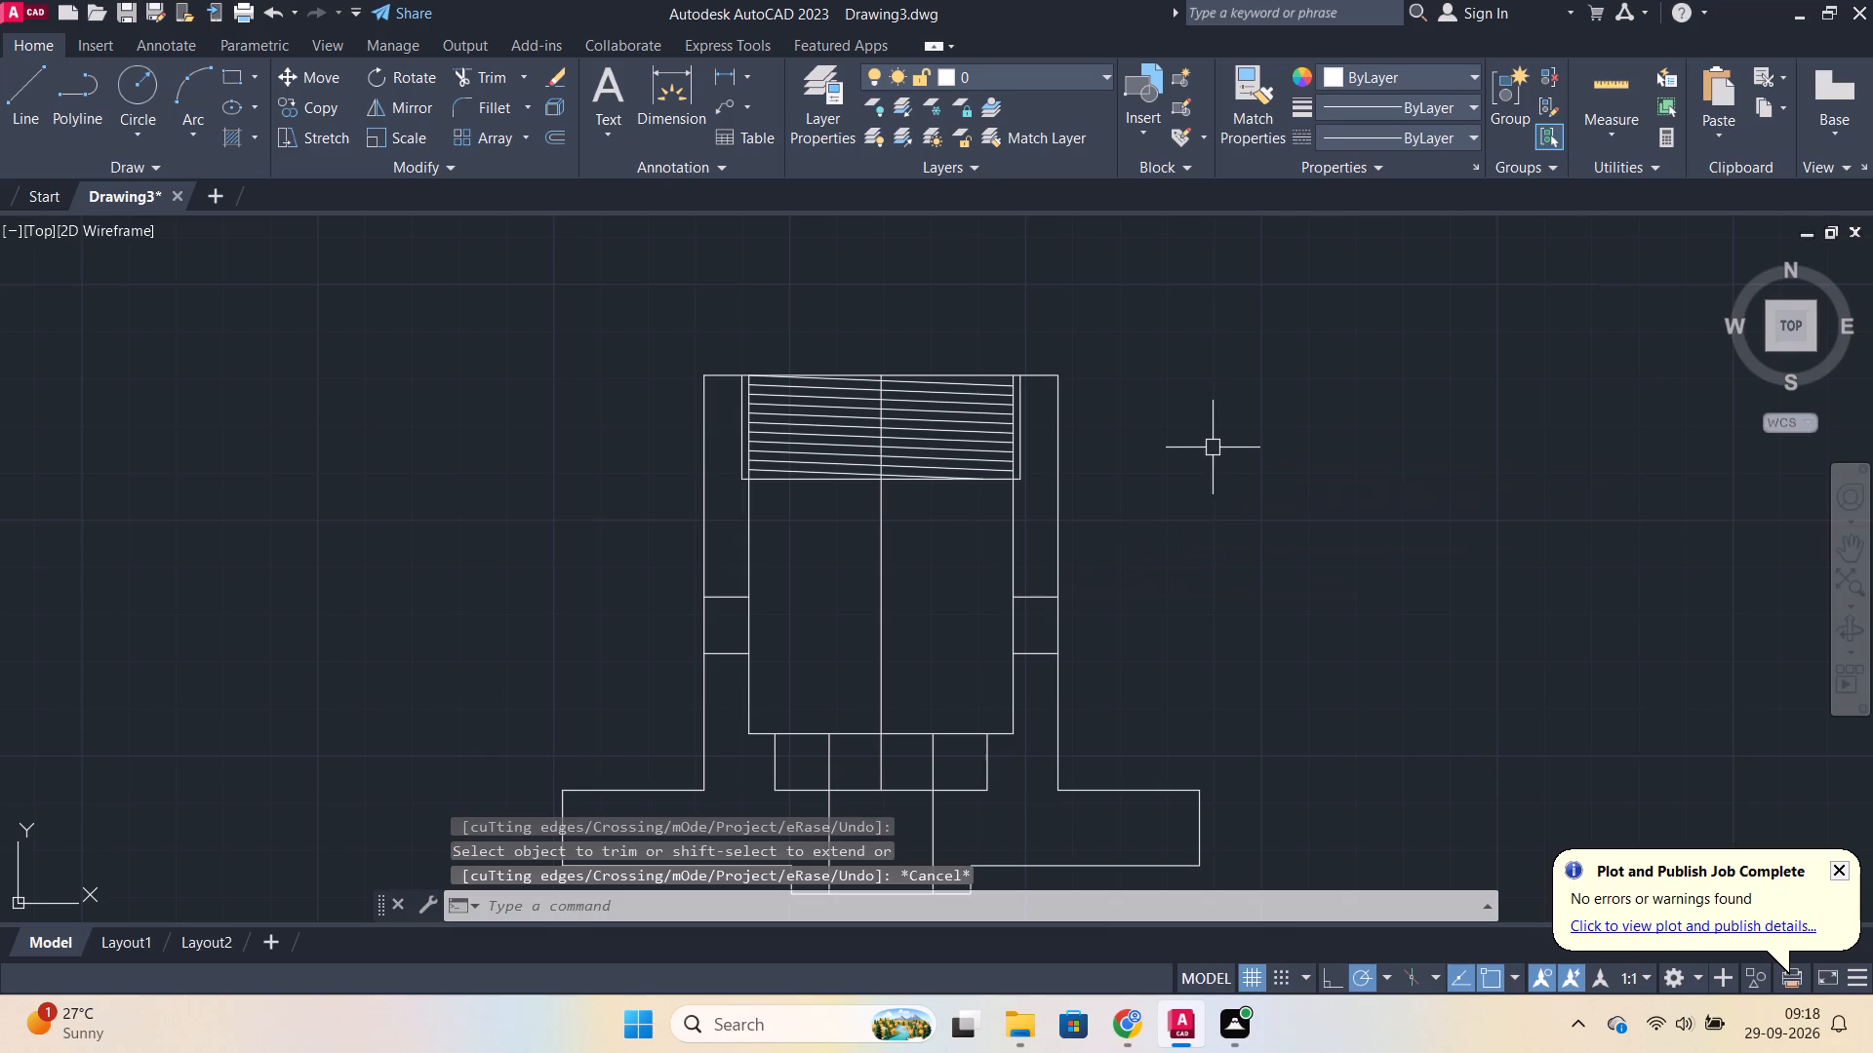
# Add a linear dimension for the body's width, placed above the front view's top edge.
pyautogui.scroll(-2, 1164, 434)
pyautogui.moveTo(1237, 500); pyautogui.dragTo(1137, 465, button='middle')
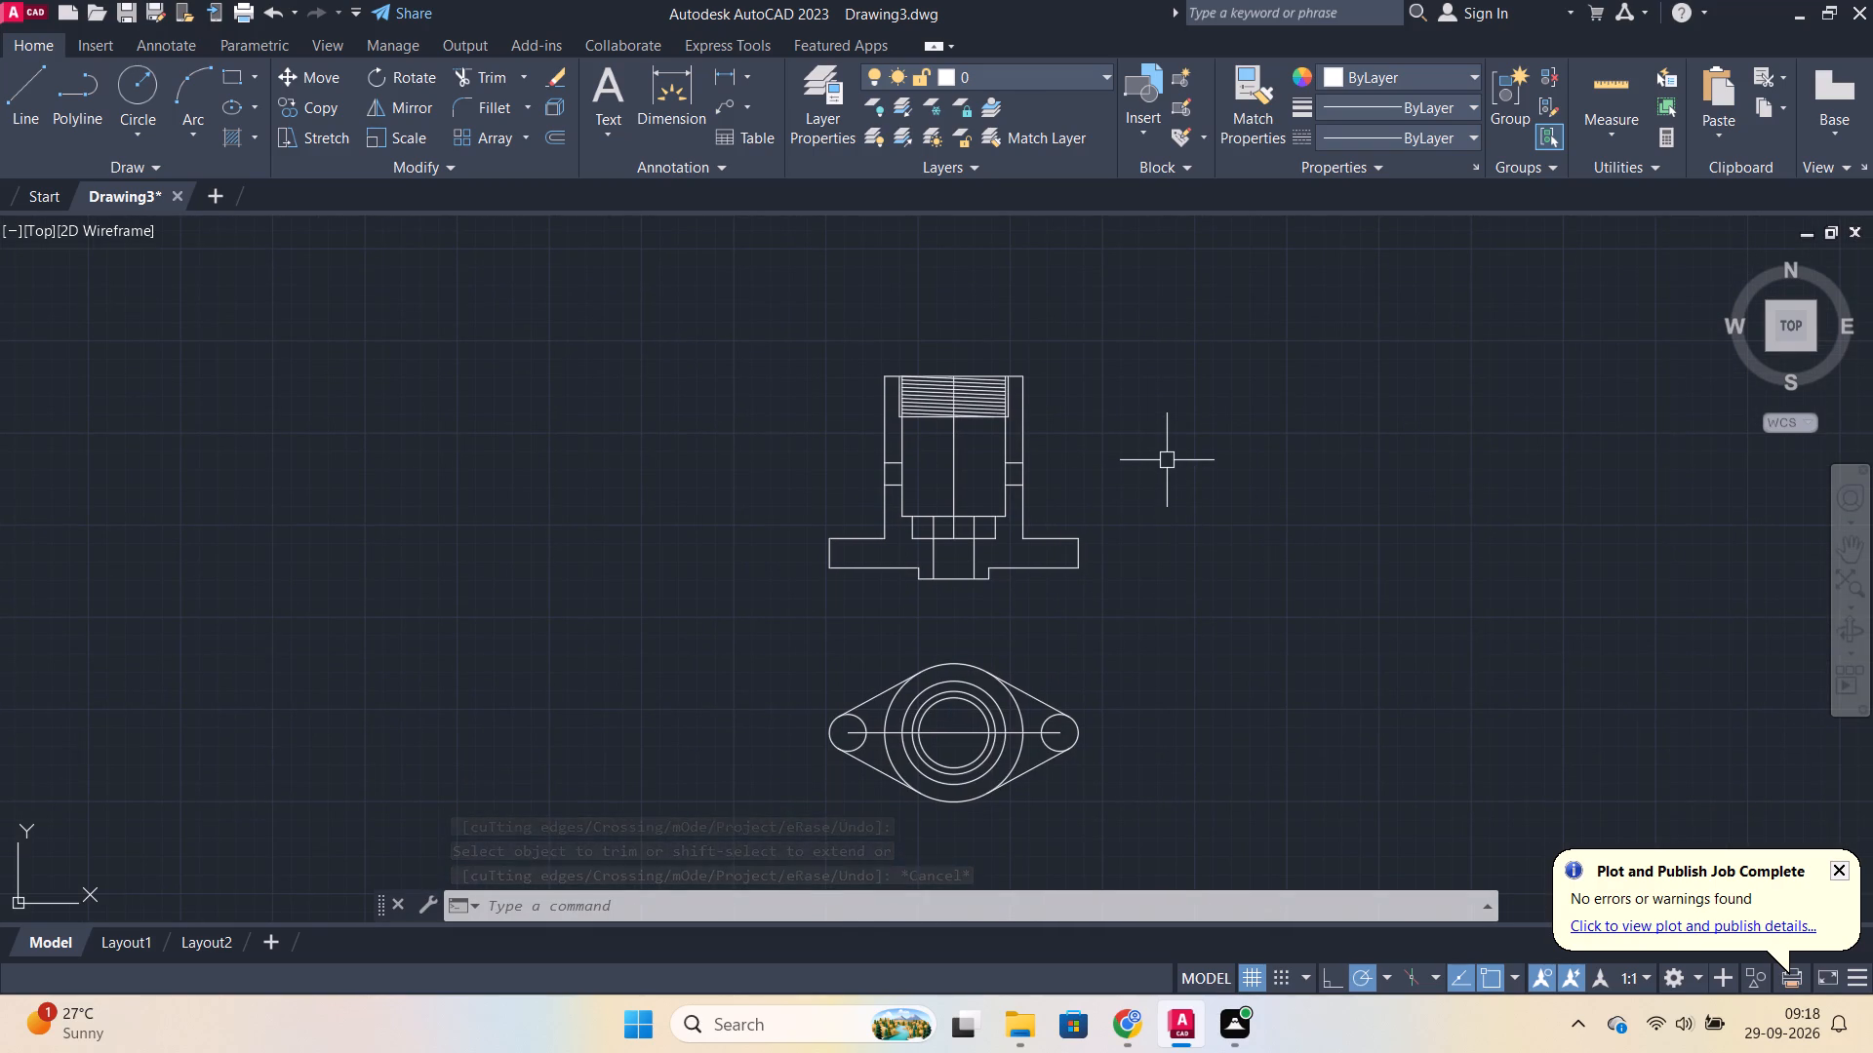
pyautogui.click(727, 72)
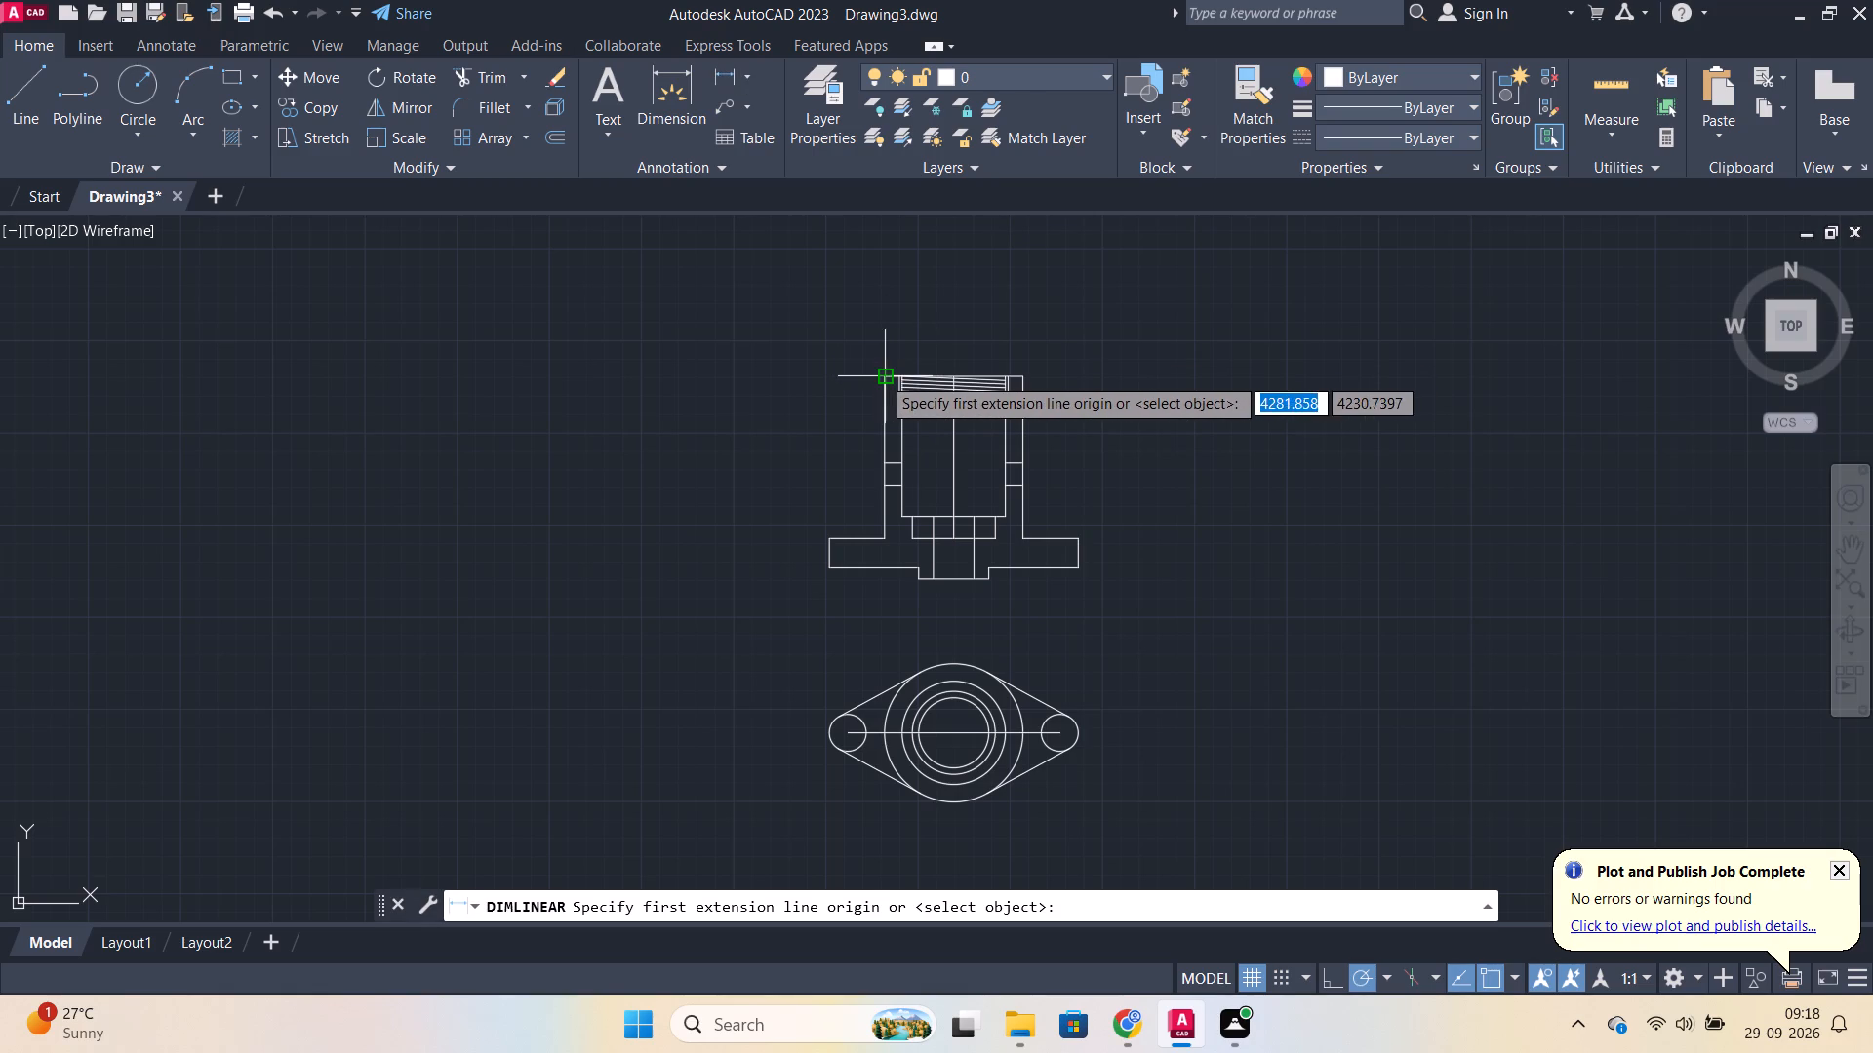
pyautogui.click(881, 375)
pyautogui.click(1026, 375)
pyautogui.click(1026, 345)
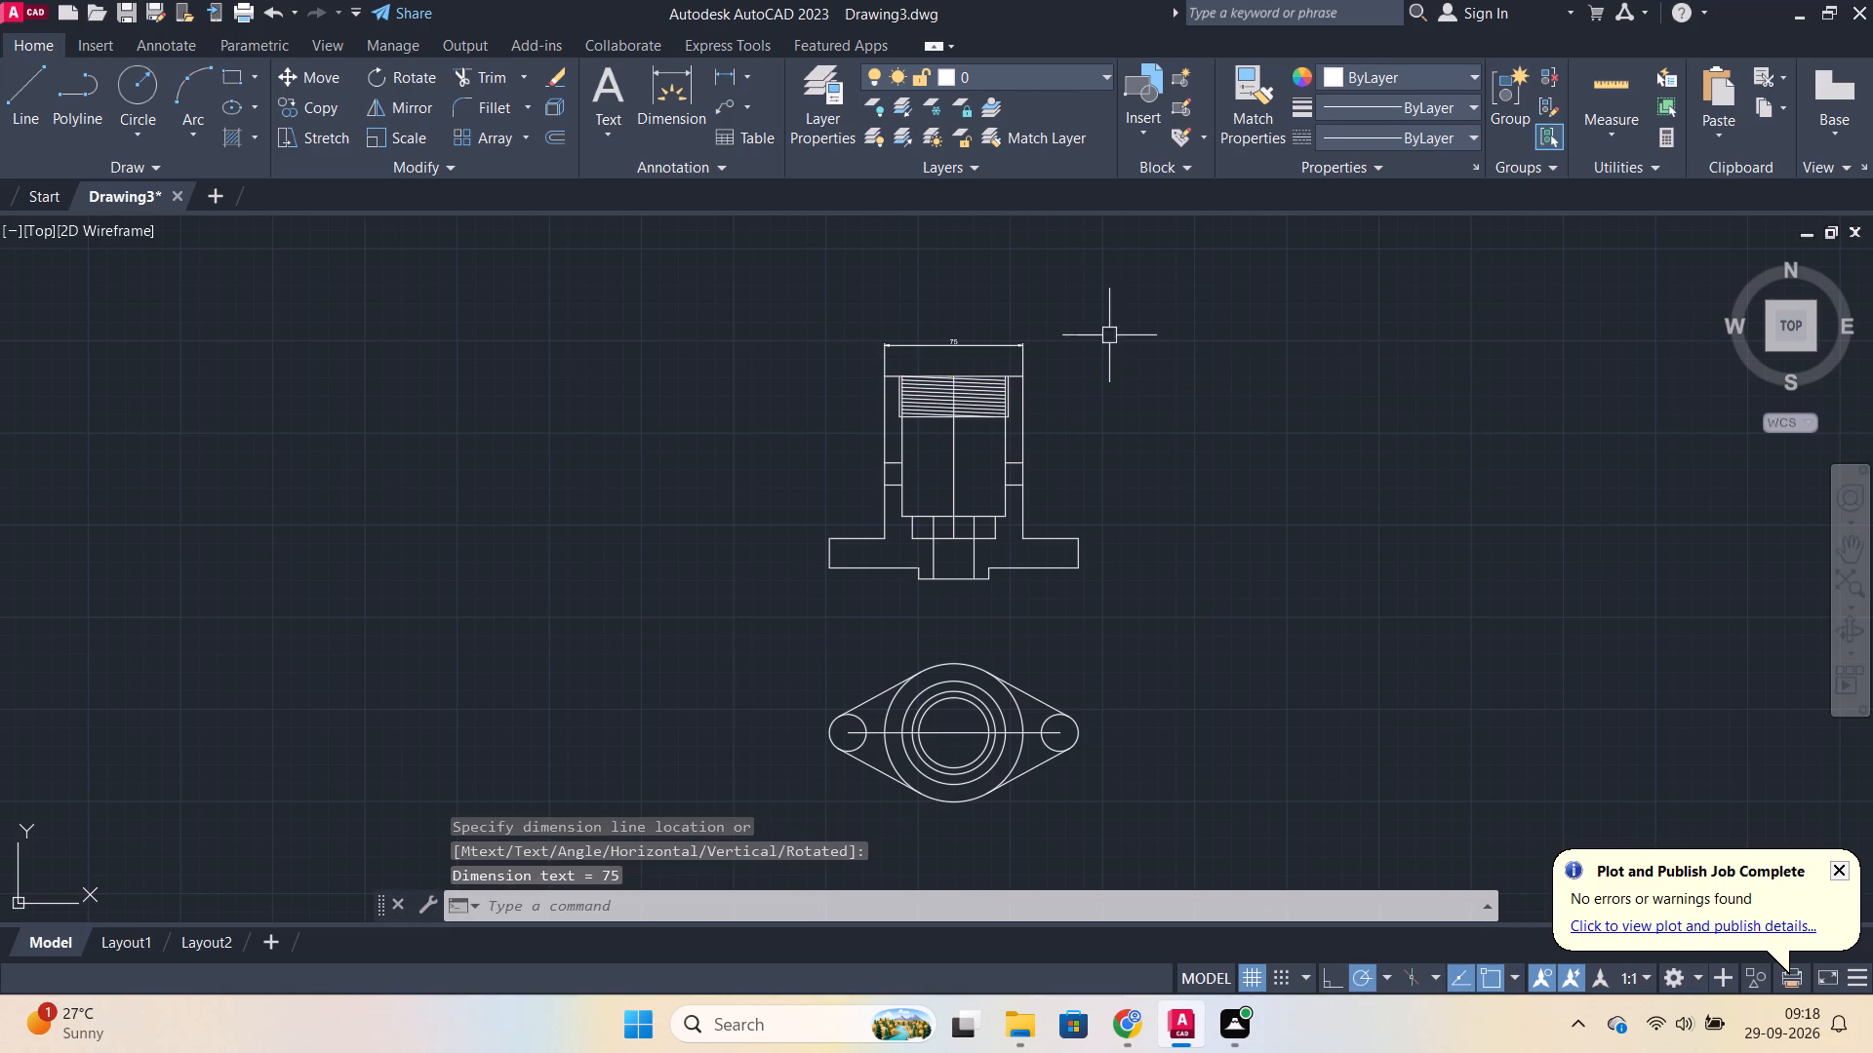
# Modify the ISO-25 dimension style to use an arrow size of 4 and a text height of 6.
pyautogui.press('d')
pyautogui.press('Return')
pyautogui.click(1229, 457)
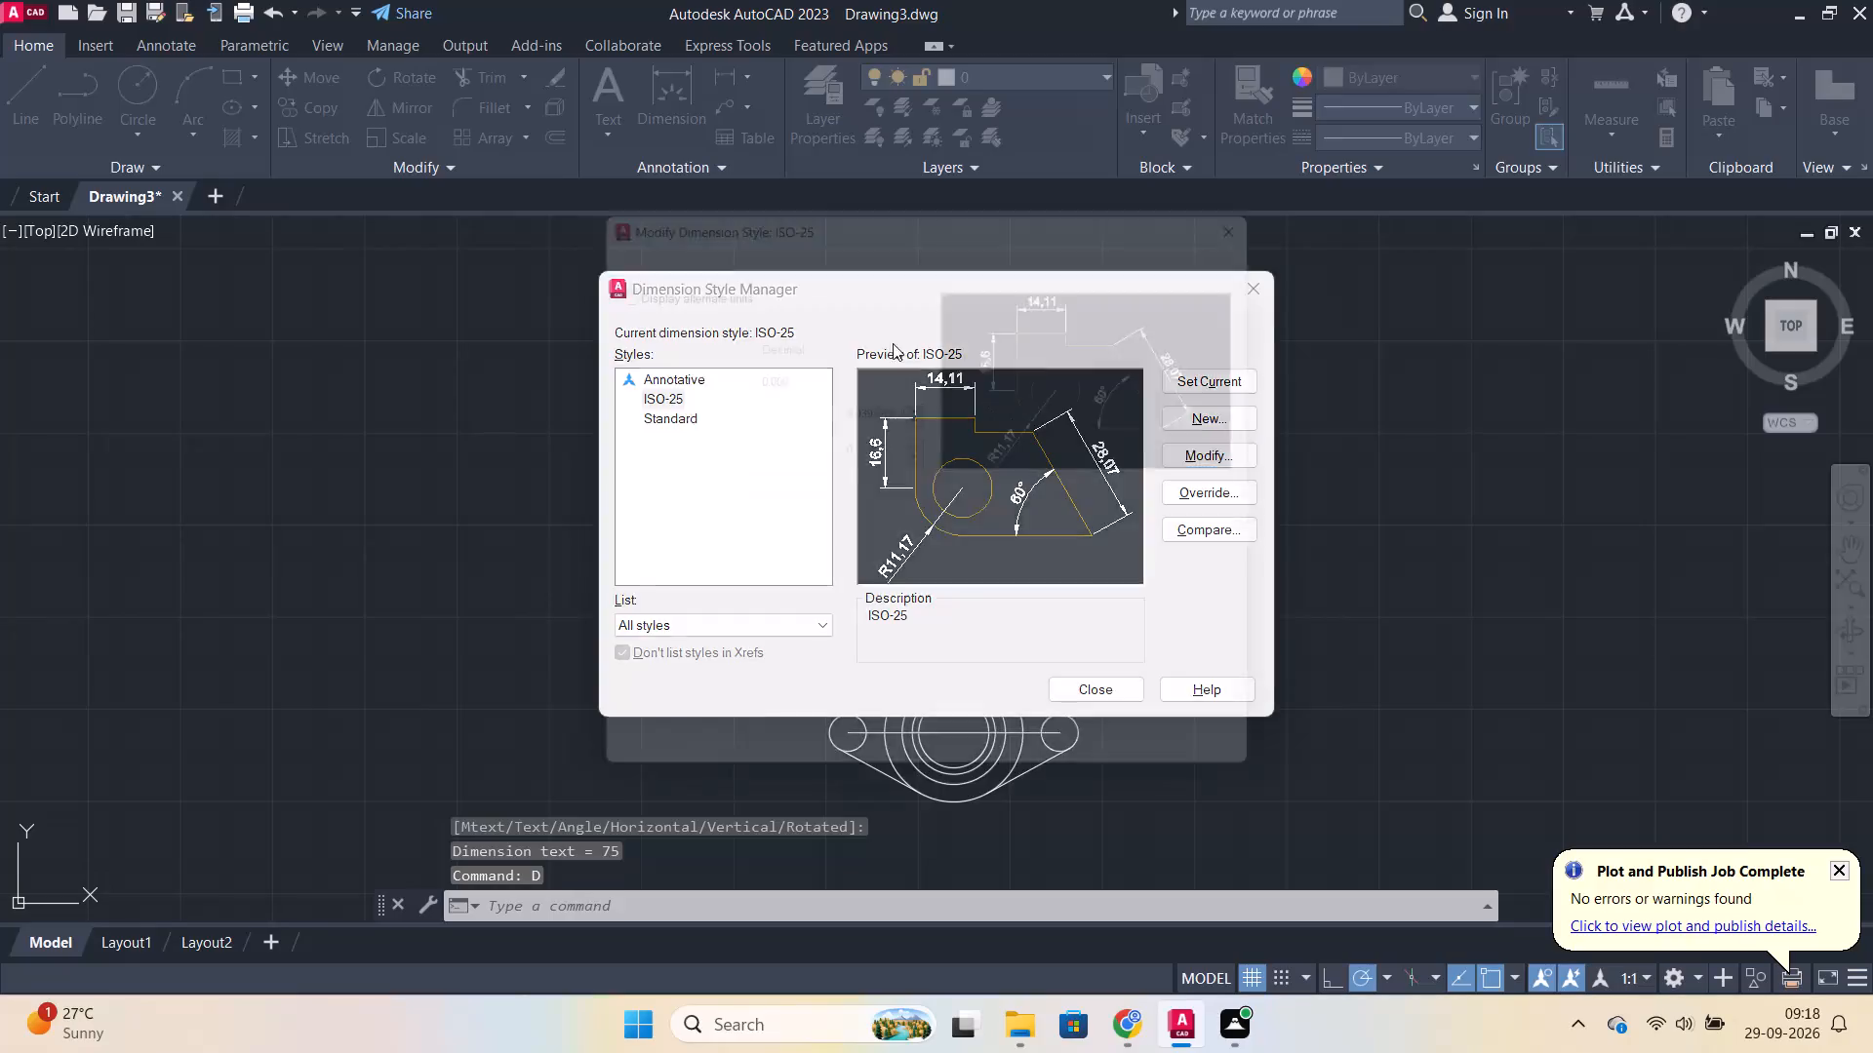
pyautogui.click(687, 226)
pyautogui.click(687, 234)
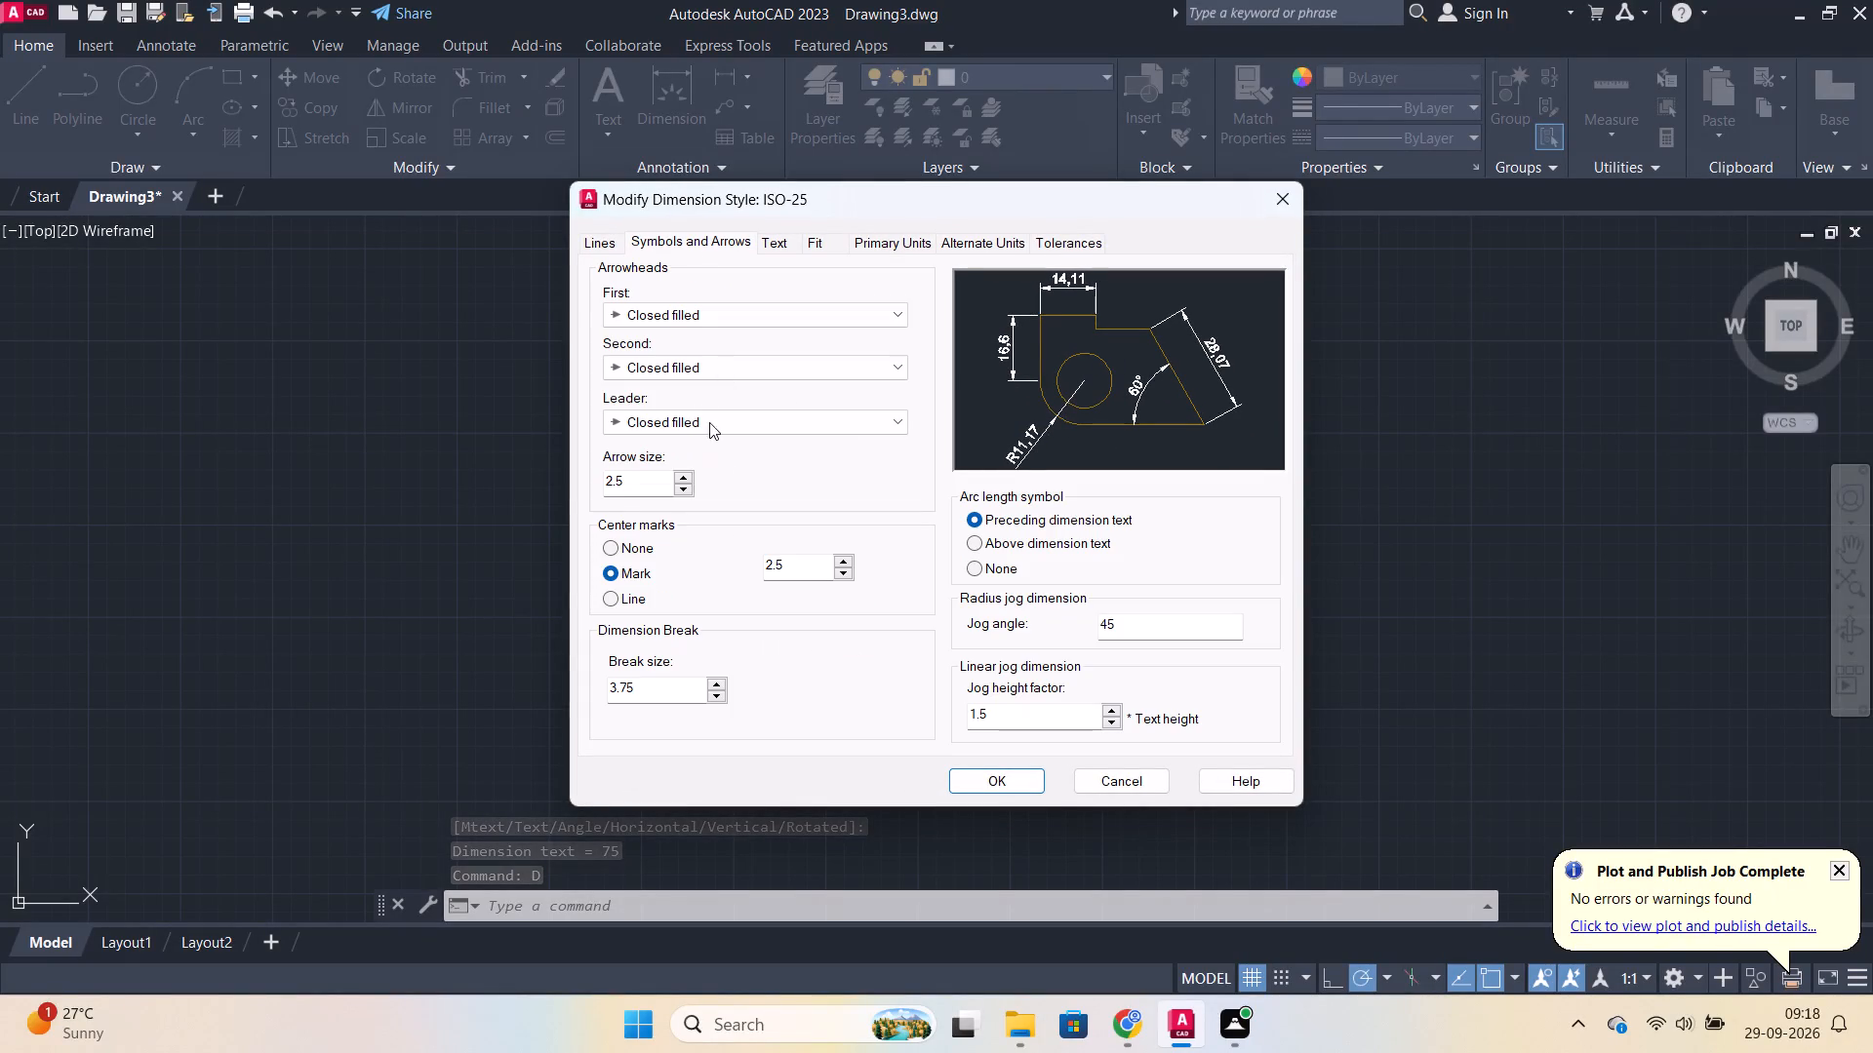
pyautogui.moveTo(665, 472); pyautogui.dragTo(573, 482)
pyautogui.press('4')
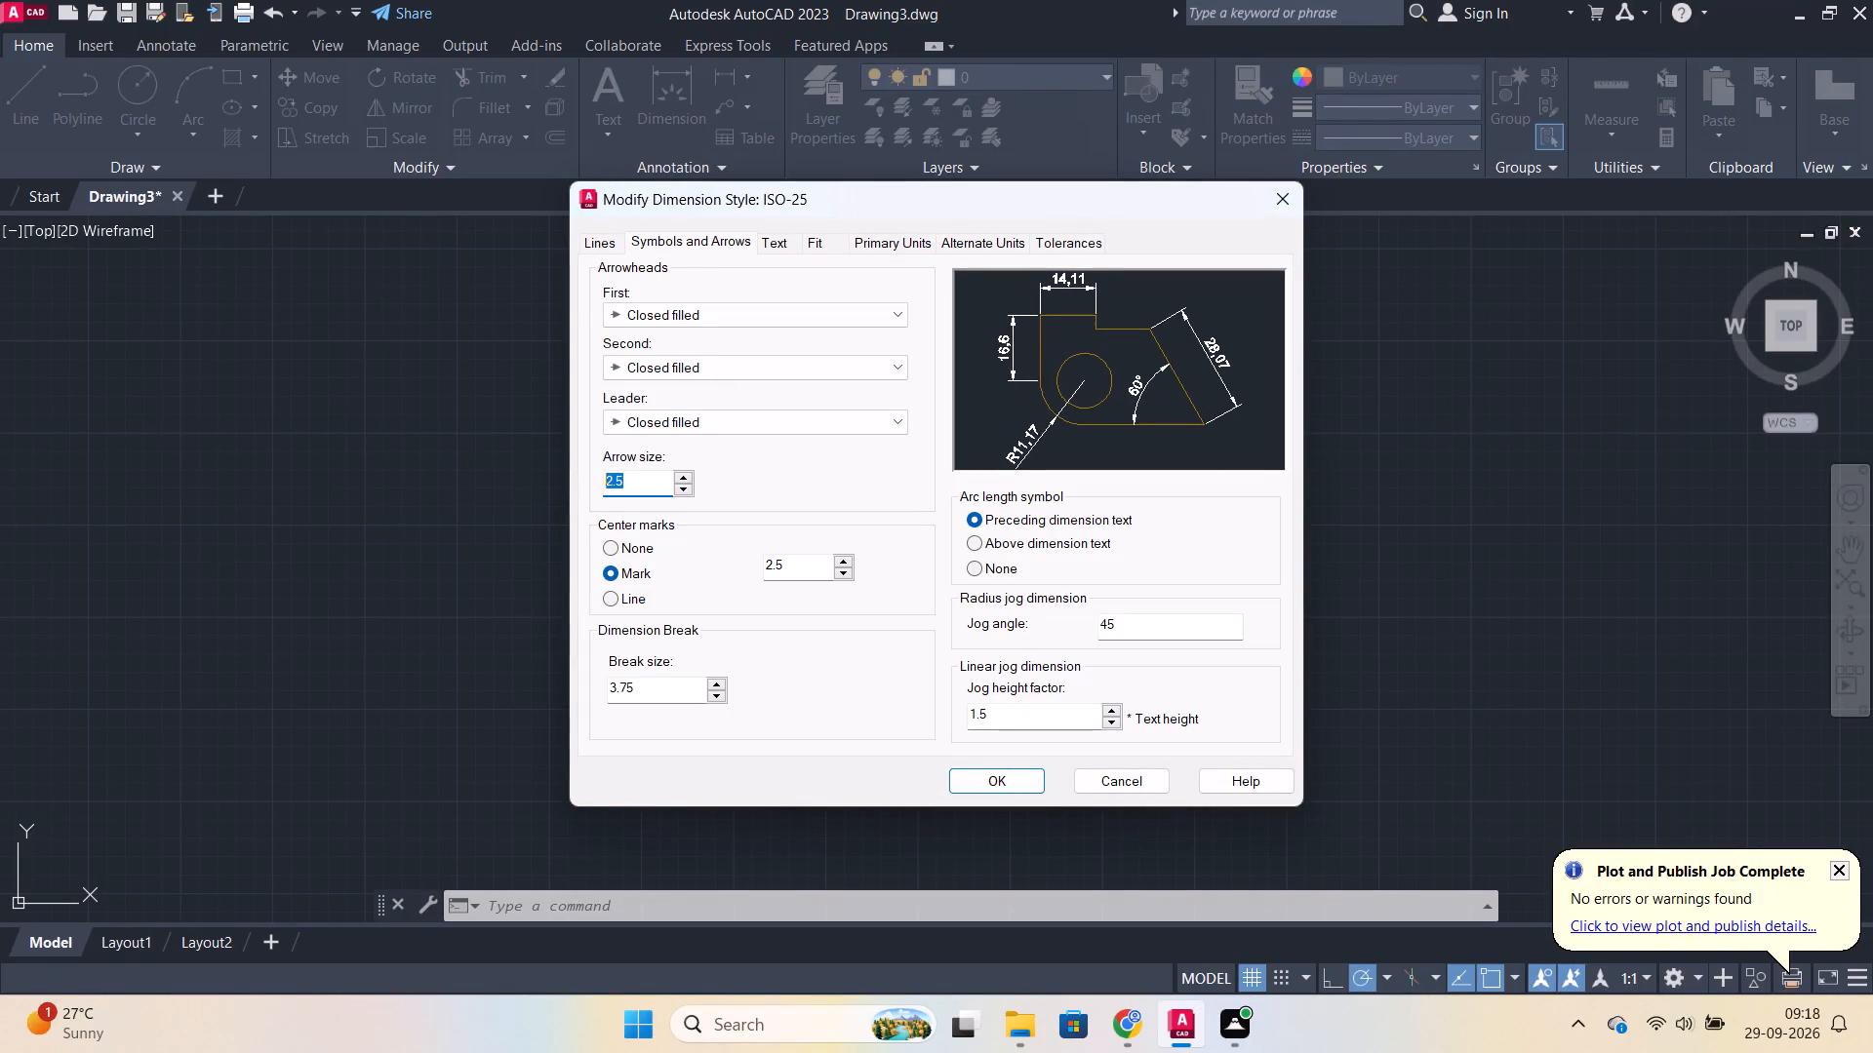
pyautogui.press('Return')
pyautogui.click(765, 245)
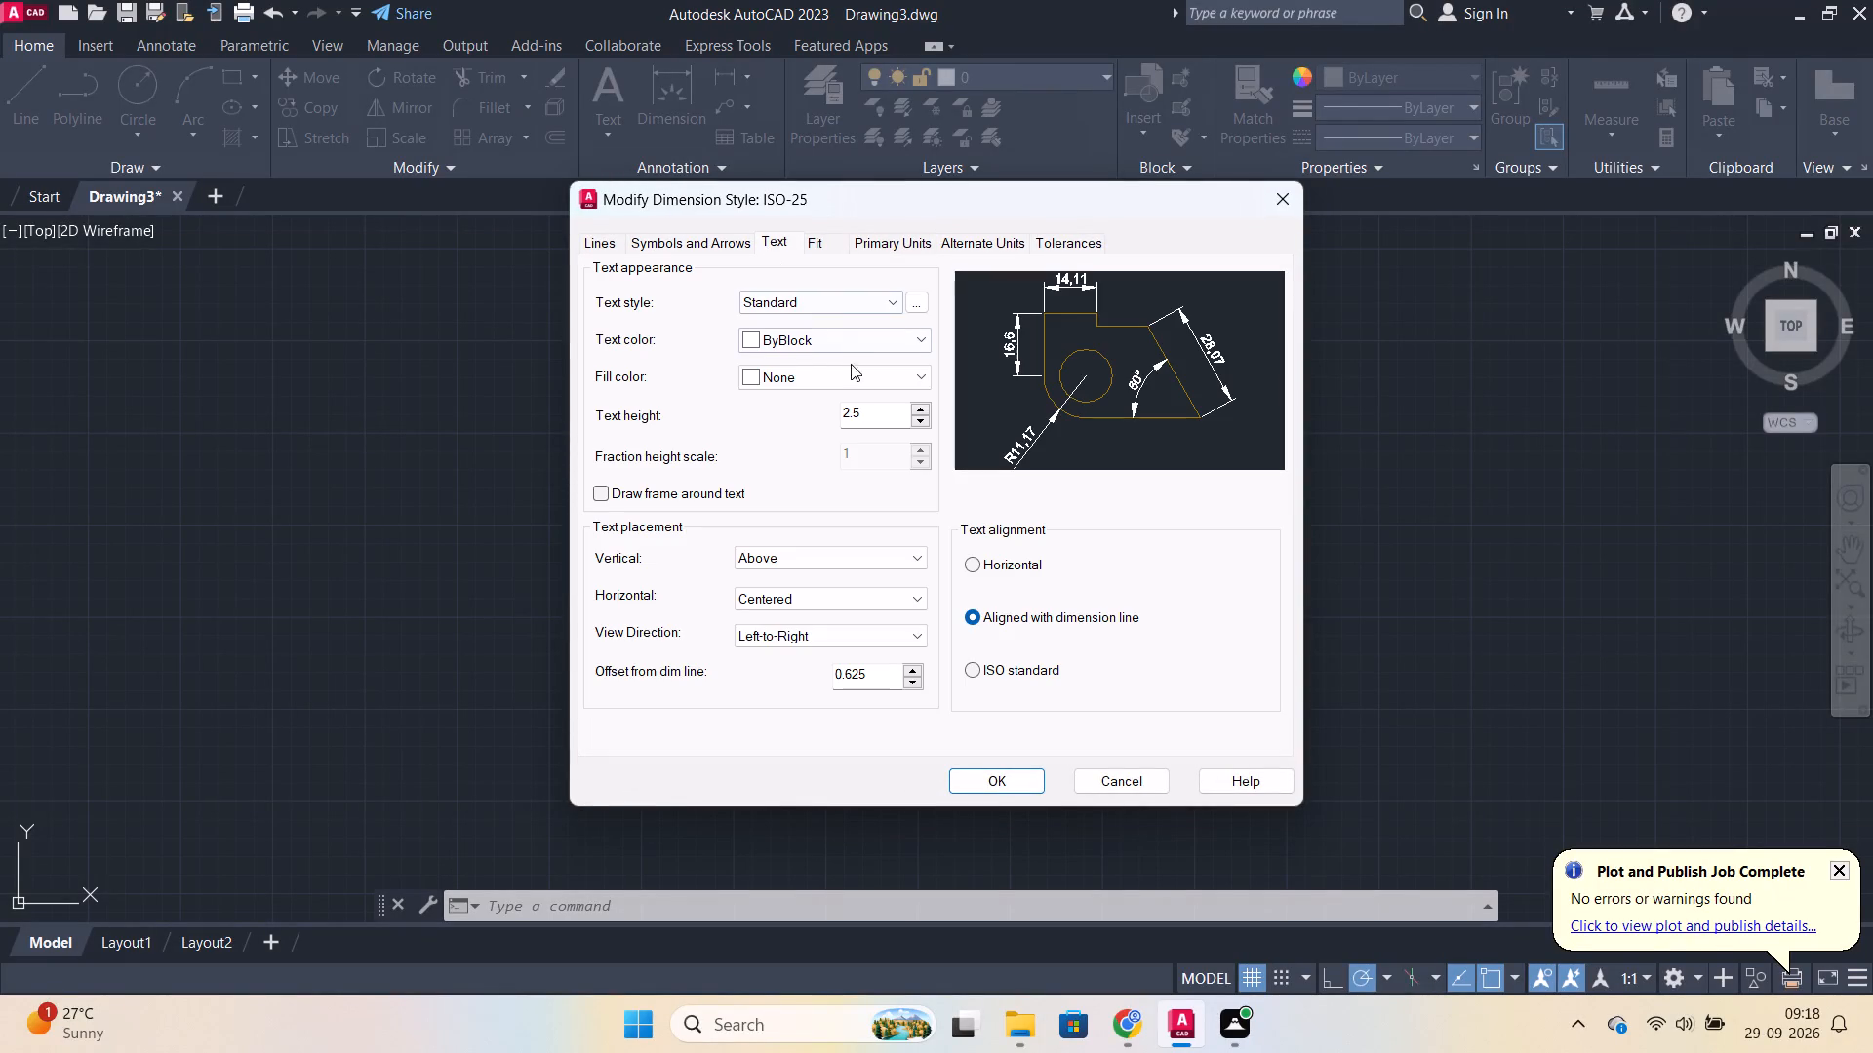
pyautogui.moveTo(858, 405); pyautogui.dragTo(789, 407)
pyautogui.press('6')
pyautogui.press('Return')
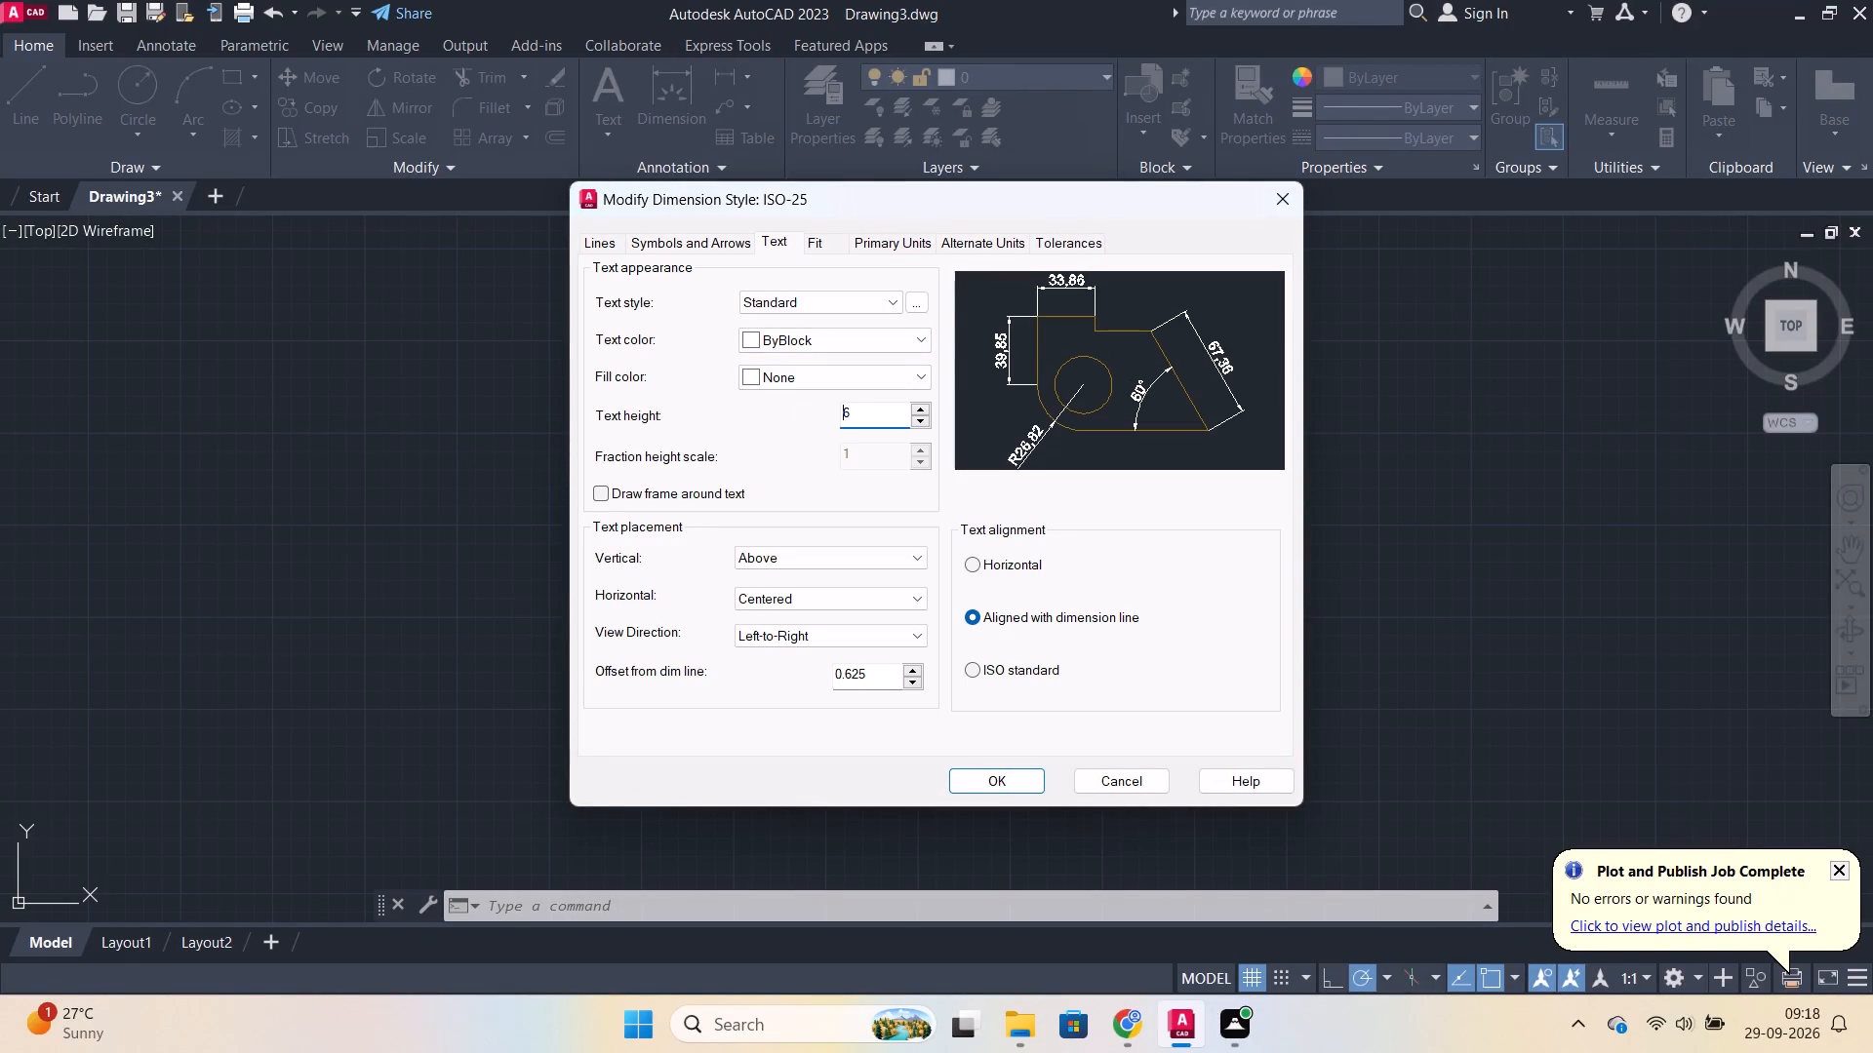
# Set the ISO-25 style's linear dimension precision to 0 and make that style current.
pyautogui.click(897, 255)
pyautogui.click(889, 242)
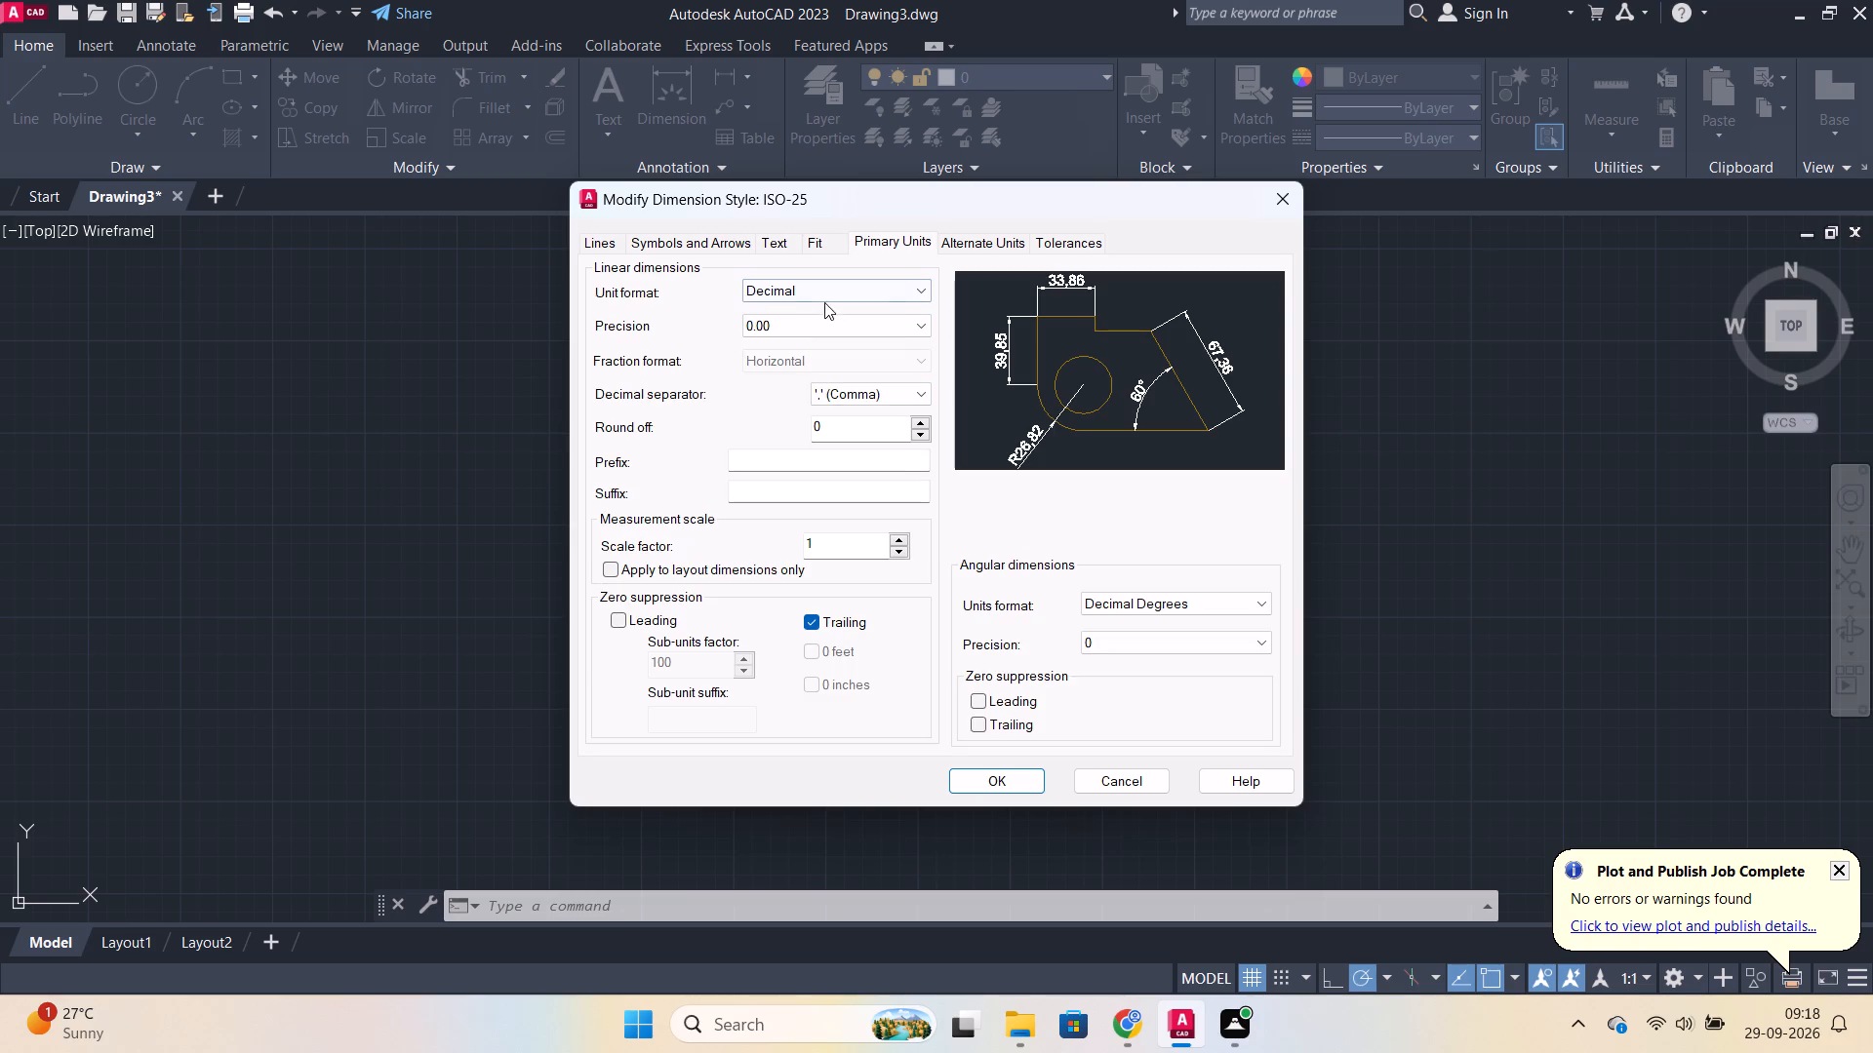
pyautogui.click(849, 317)
pyautogui.click(793, 352)
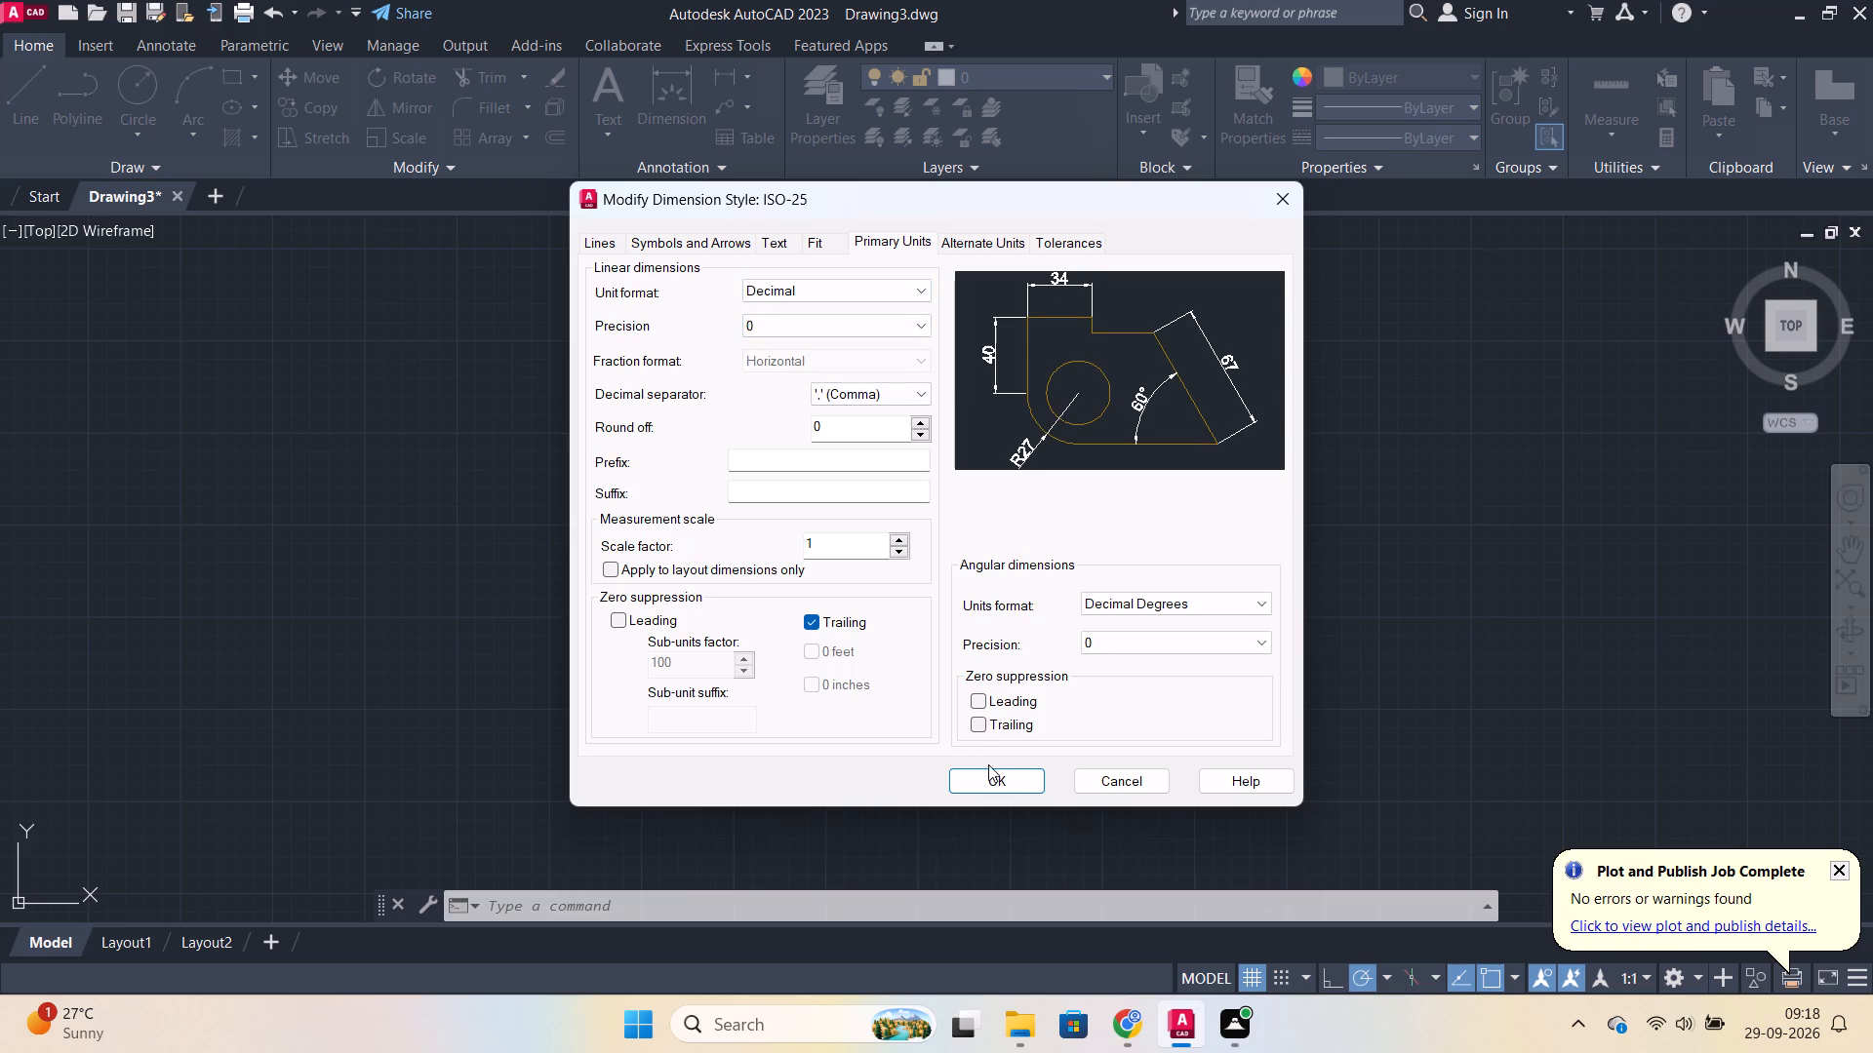
pyautogui.click(989, 772)
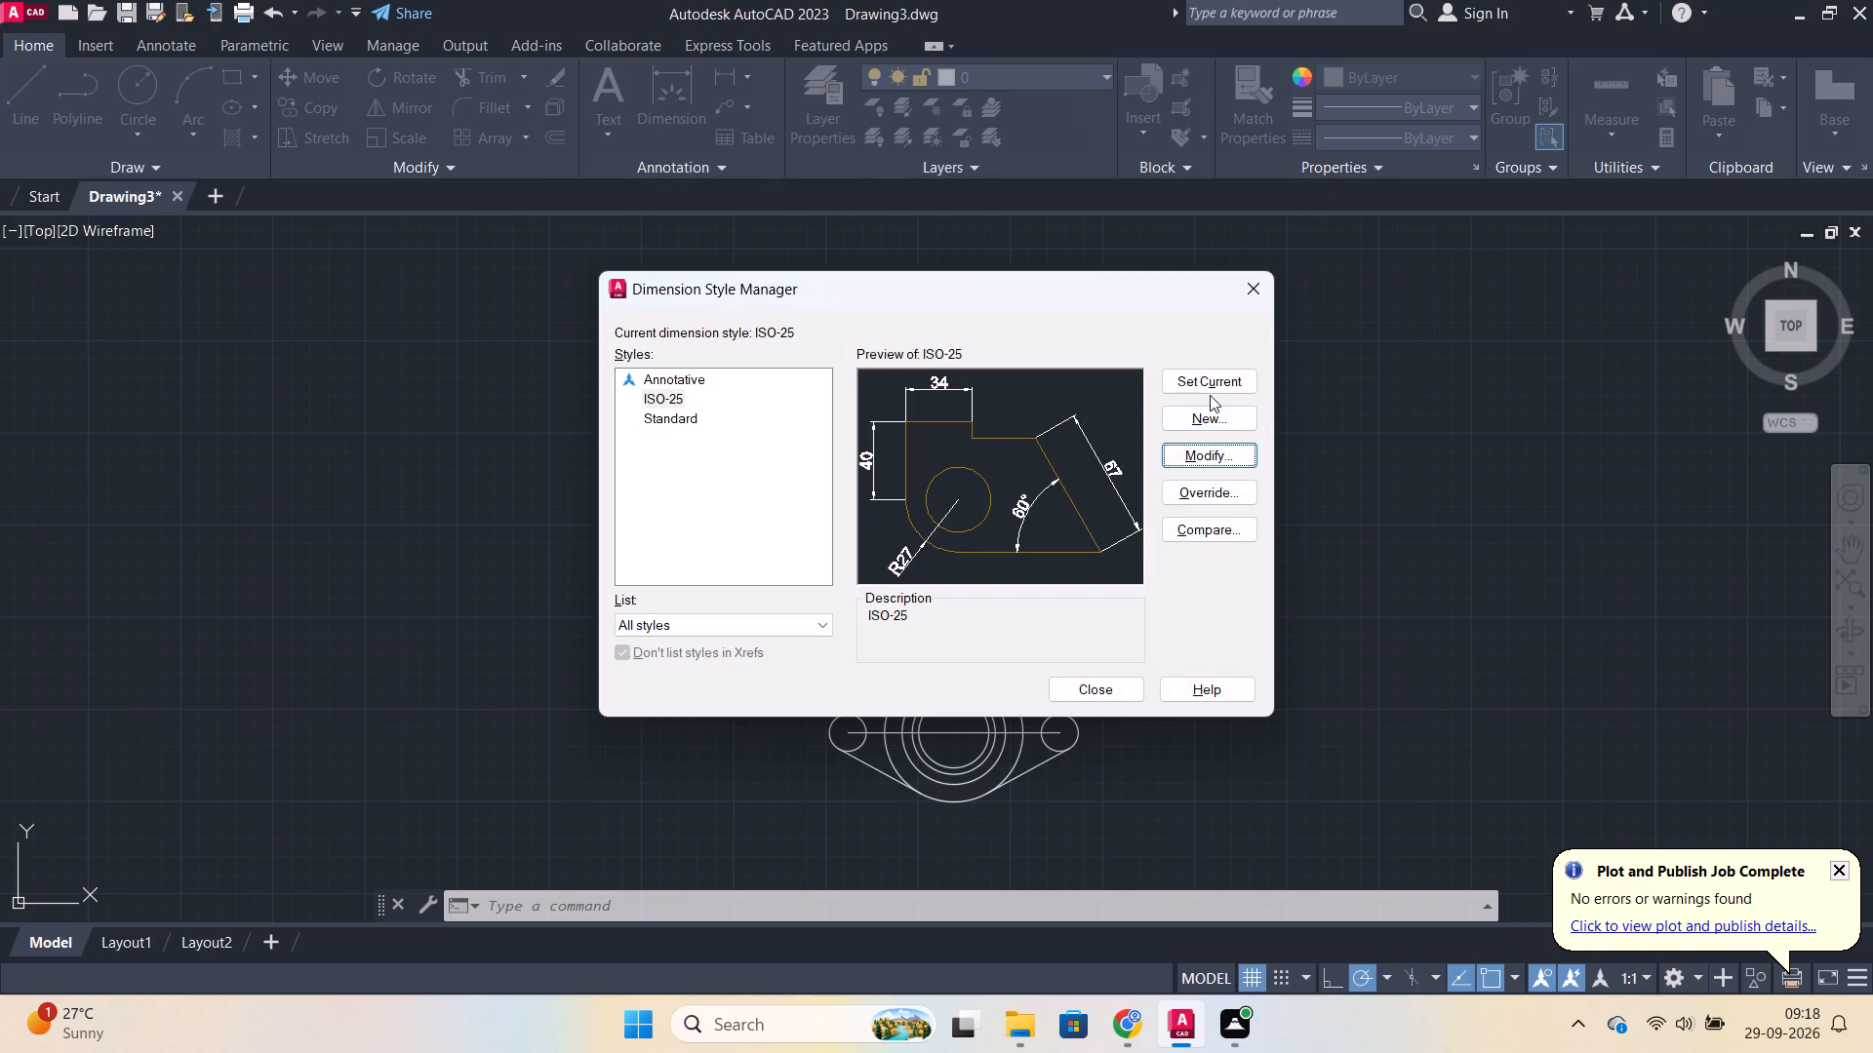
pyautogui.click(1206, 379)
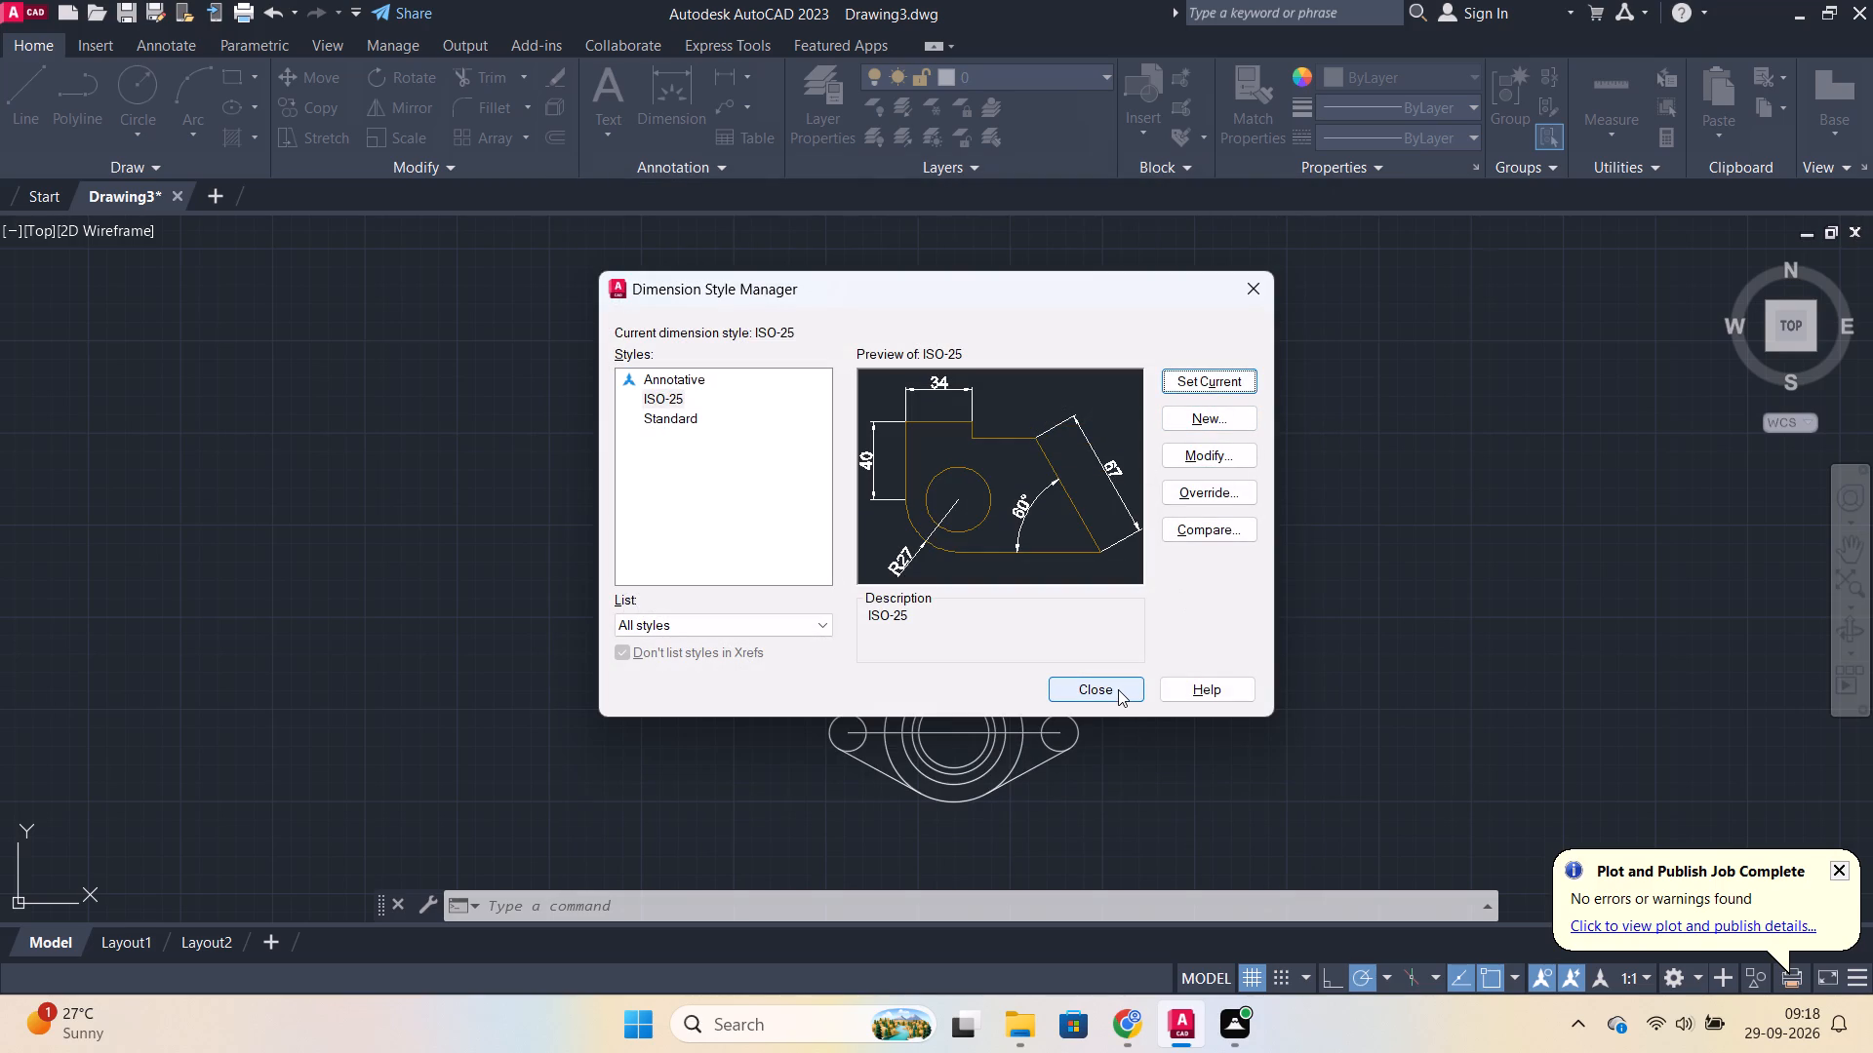
pyautogui.click(1118, 689)
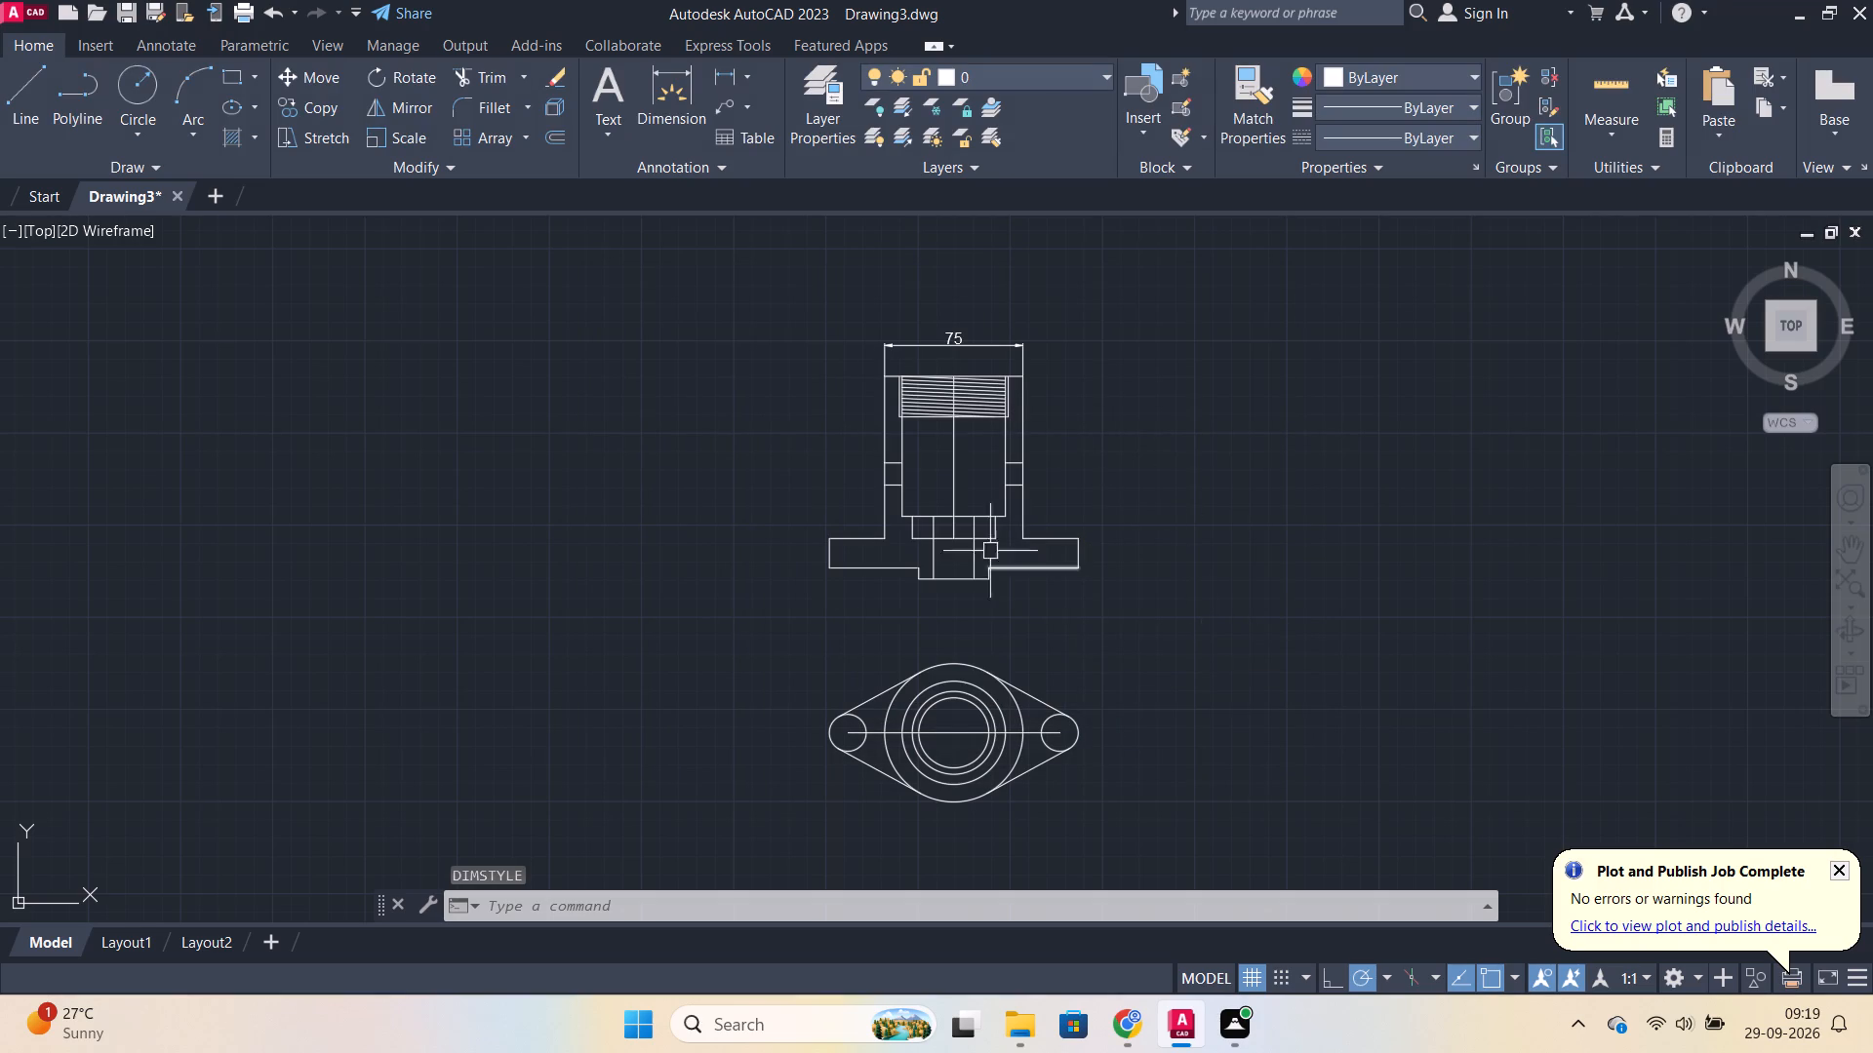
# Add a vertical linear dimension for the threaded recess's depth, placed to the left of the front view's body.
pyautogui.click(725, 79)
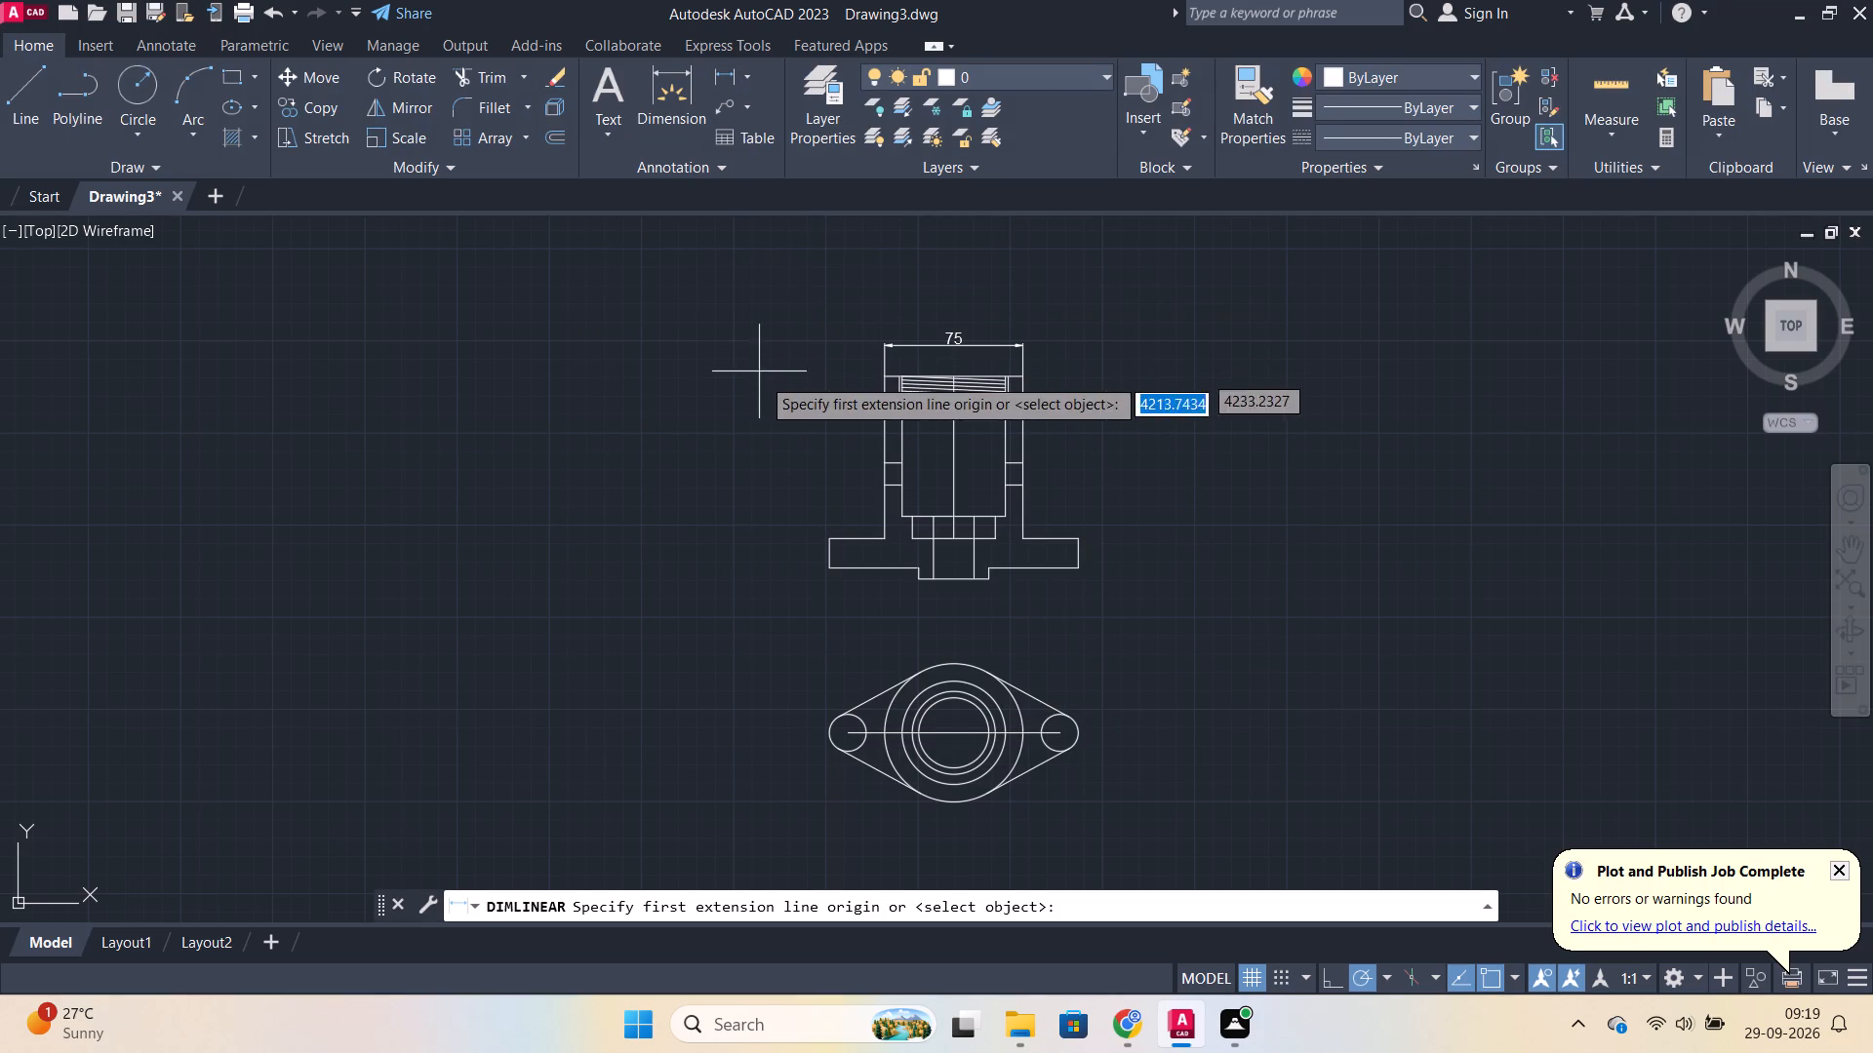
pyautogui.scroll(2, 857, 446)
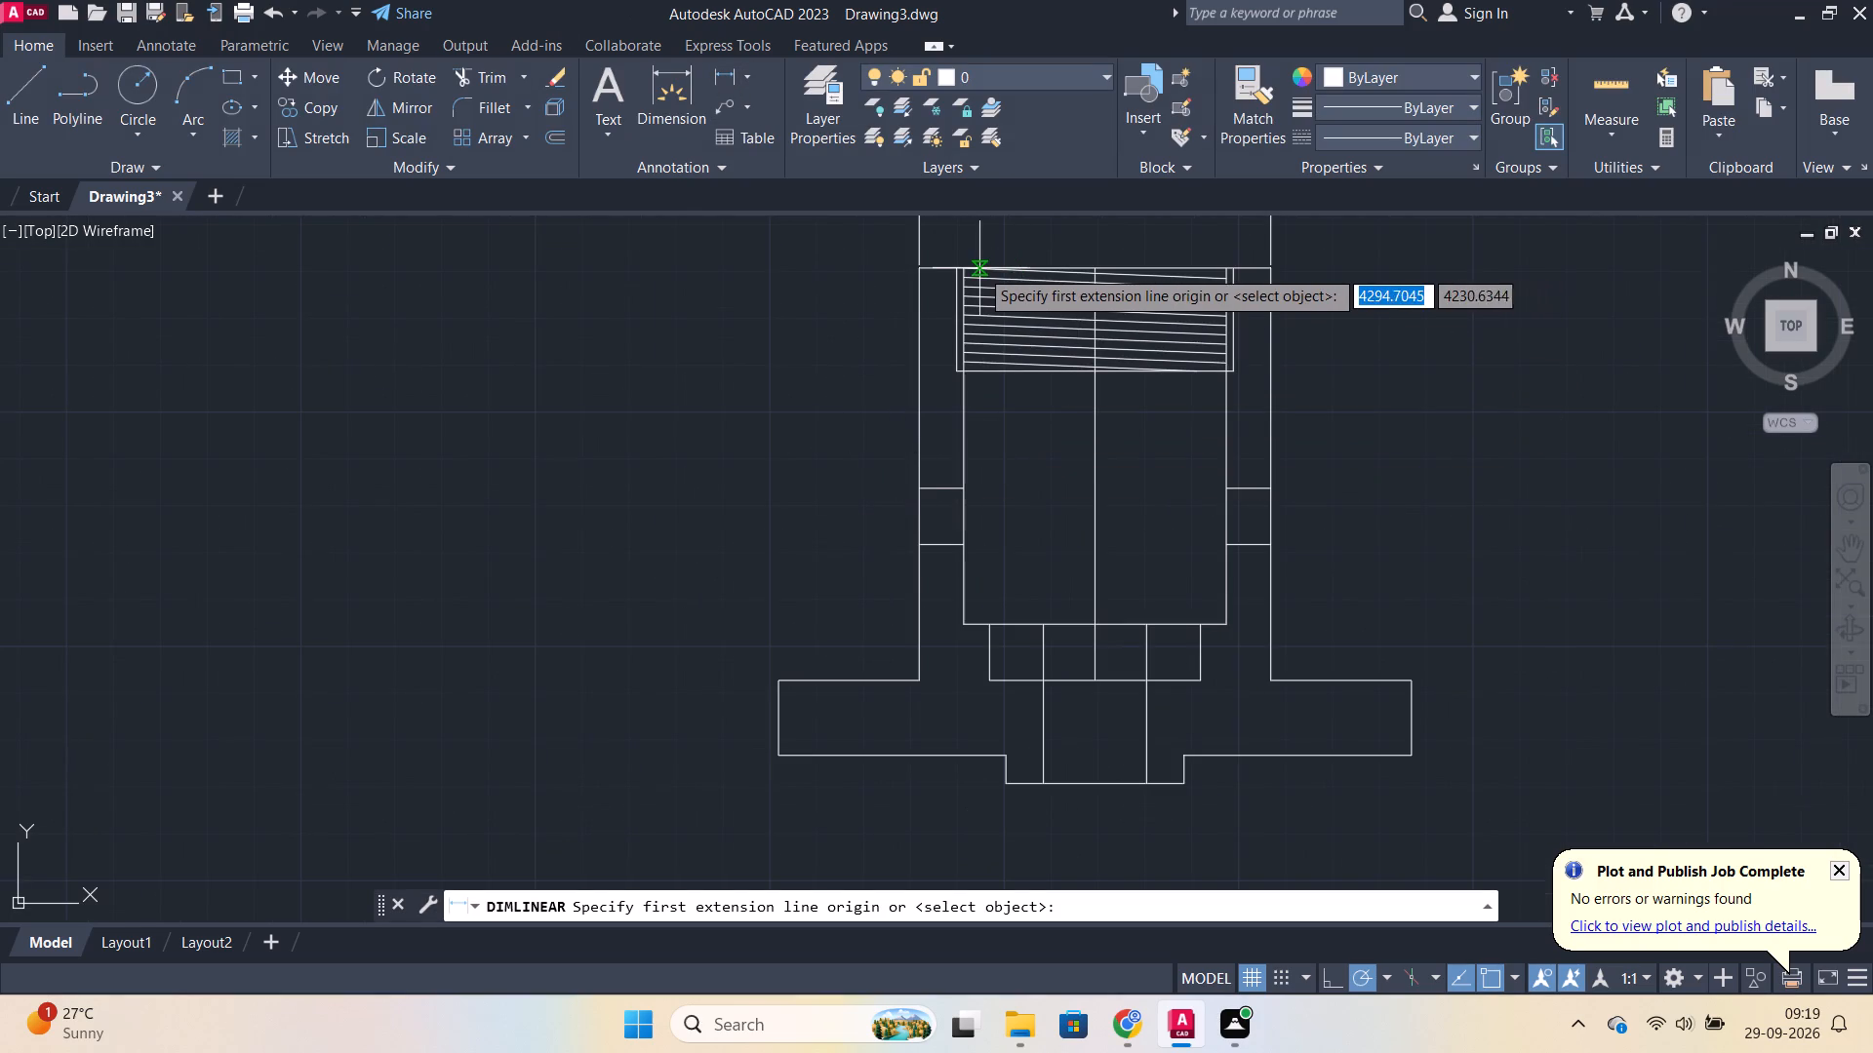
pyautogui.click(964, 267)
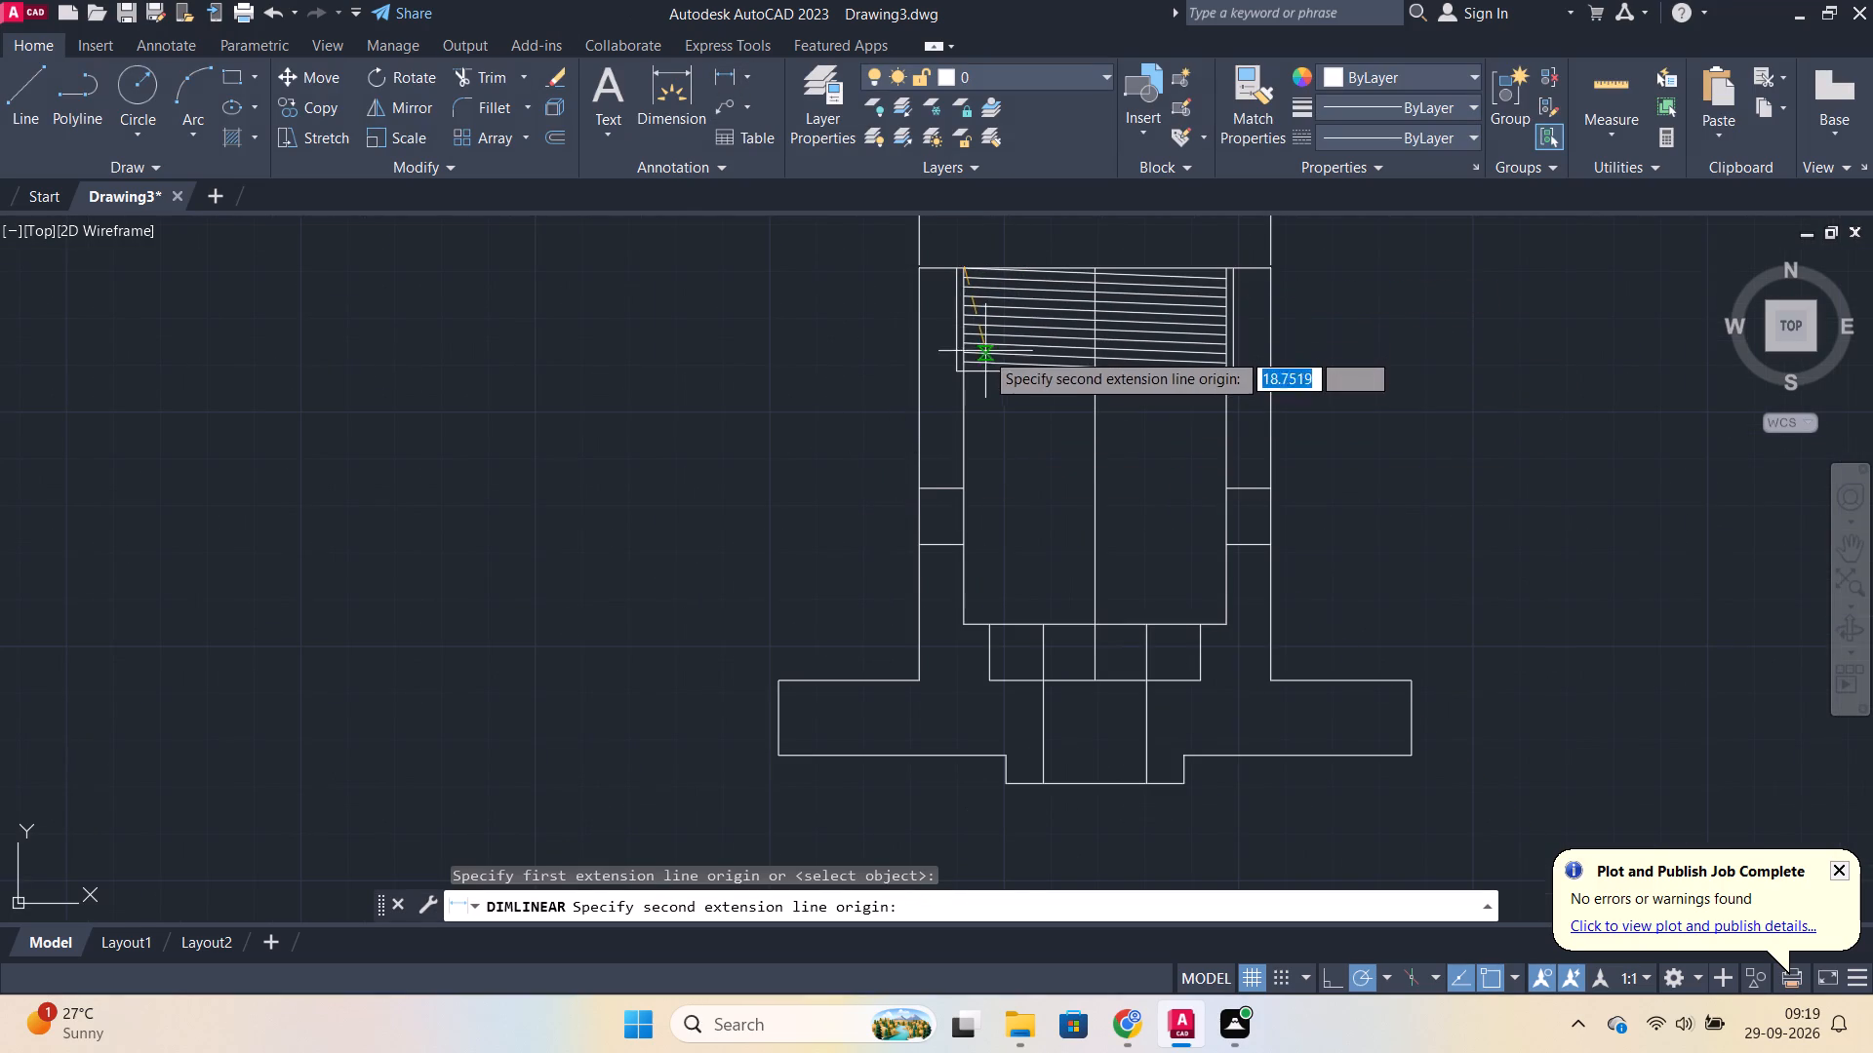
pyautogui.click(966, 370)
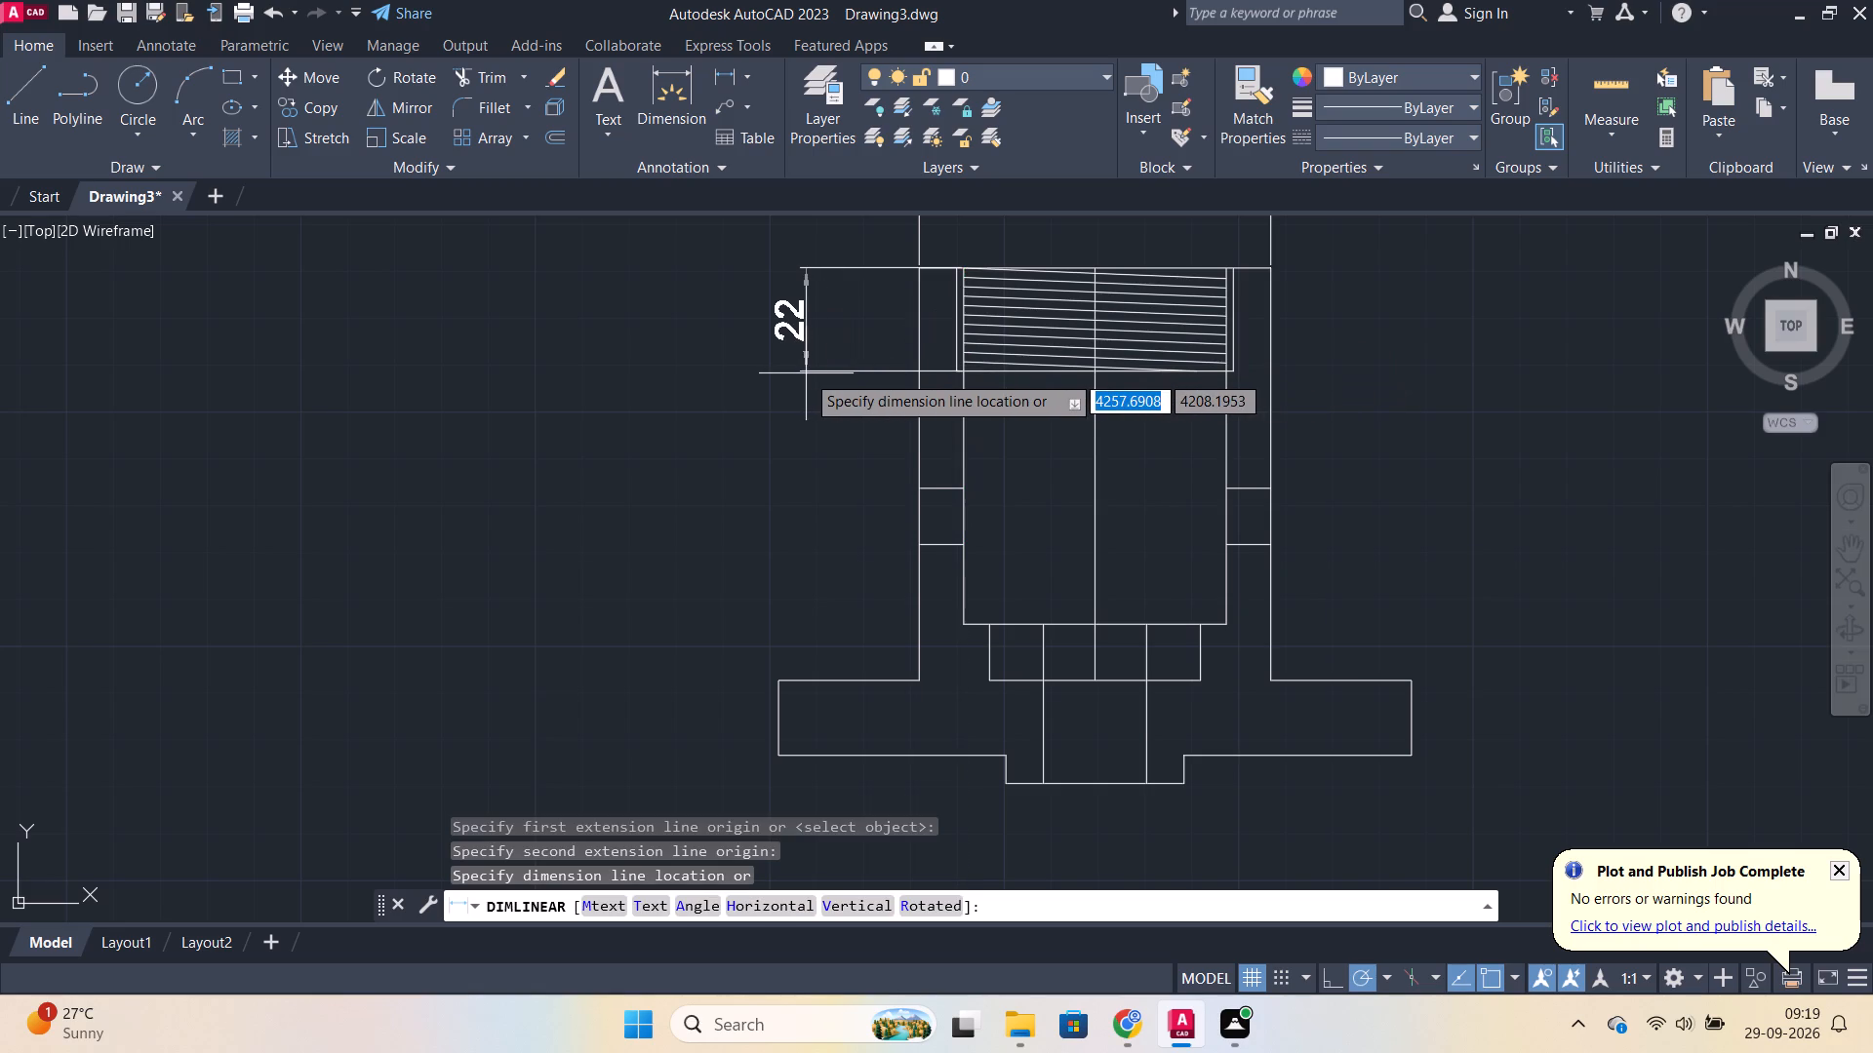
pyautogui.click(806, 373)
# Dimension the depth from the body's top edge to the bottom of the main bore, placed outside the recess-depth dimension.
pyautogui.scroll(-1, 1056, 407)
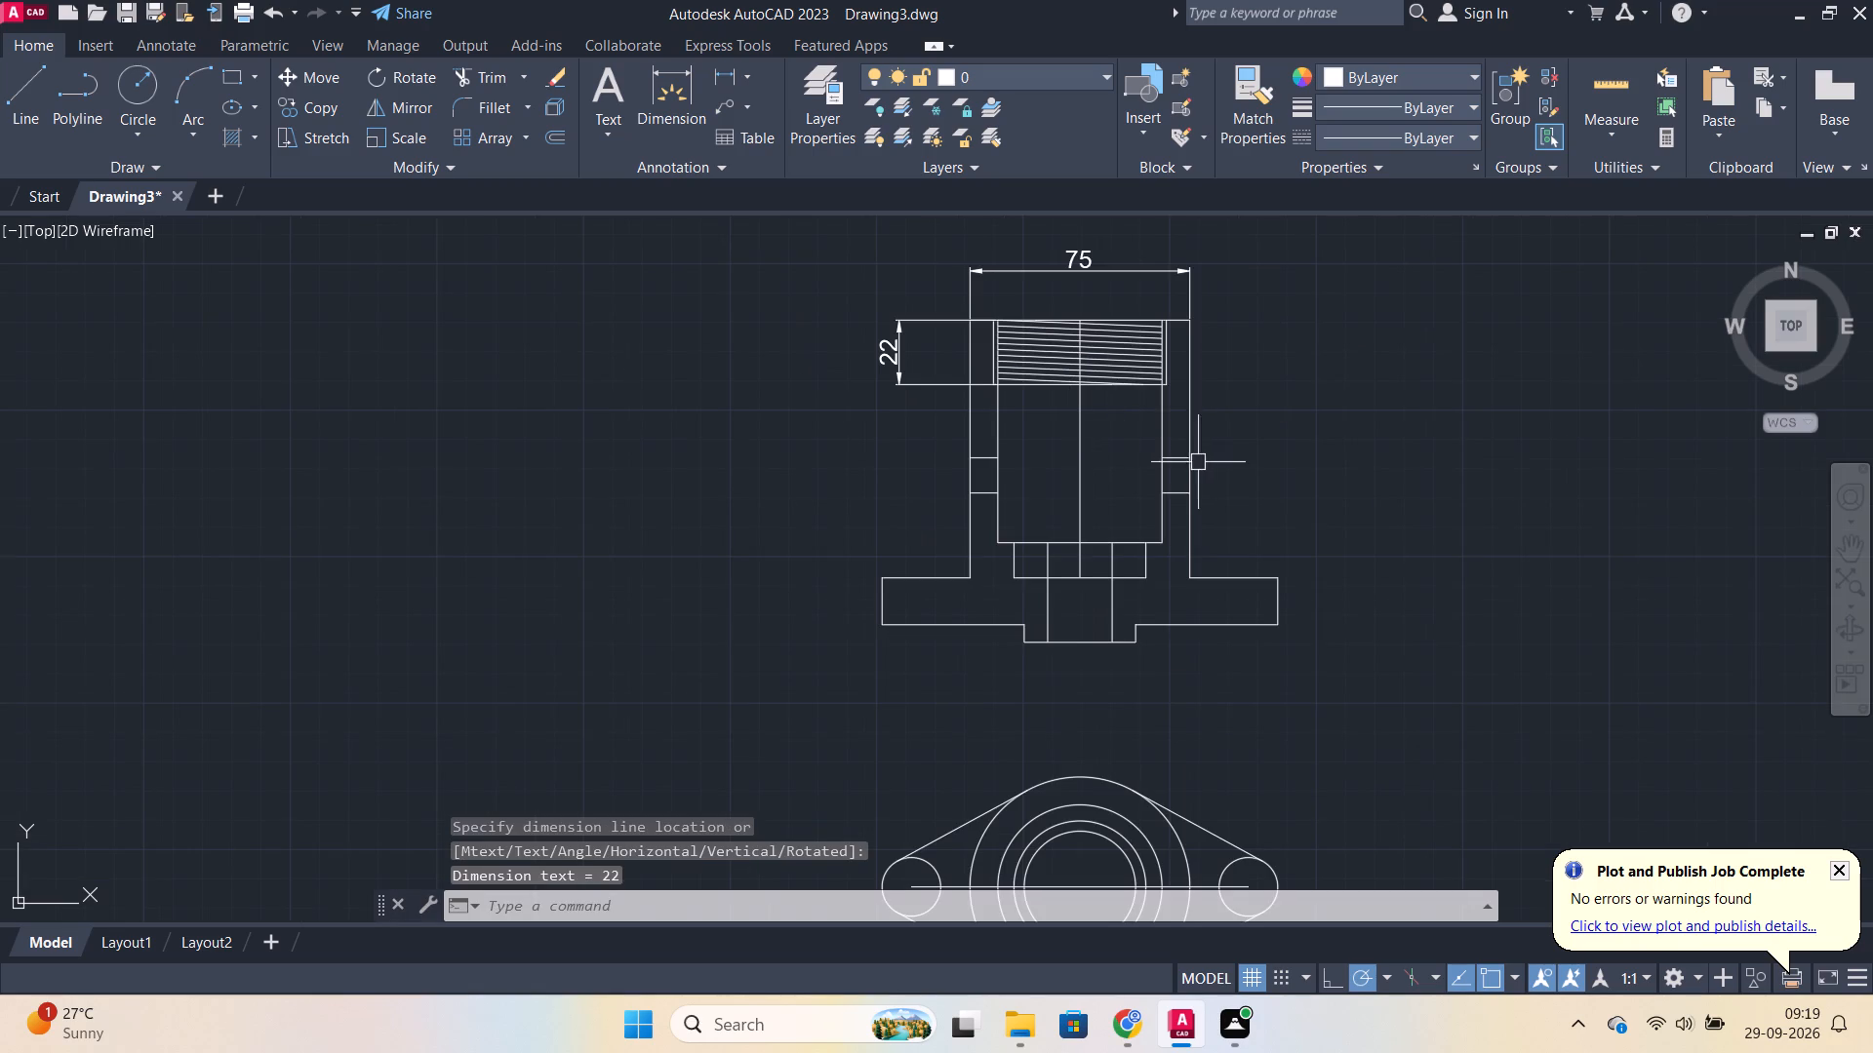
pyautogui.press('space')
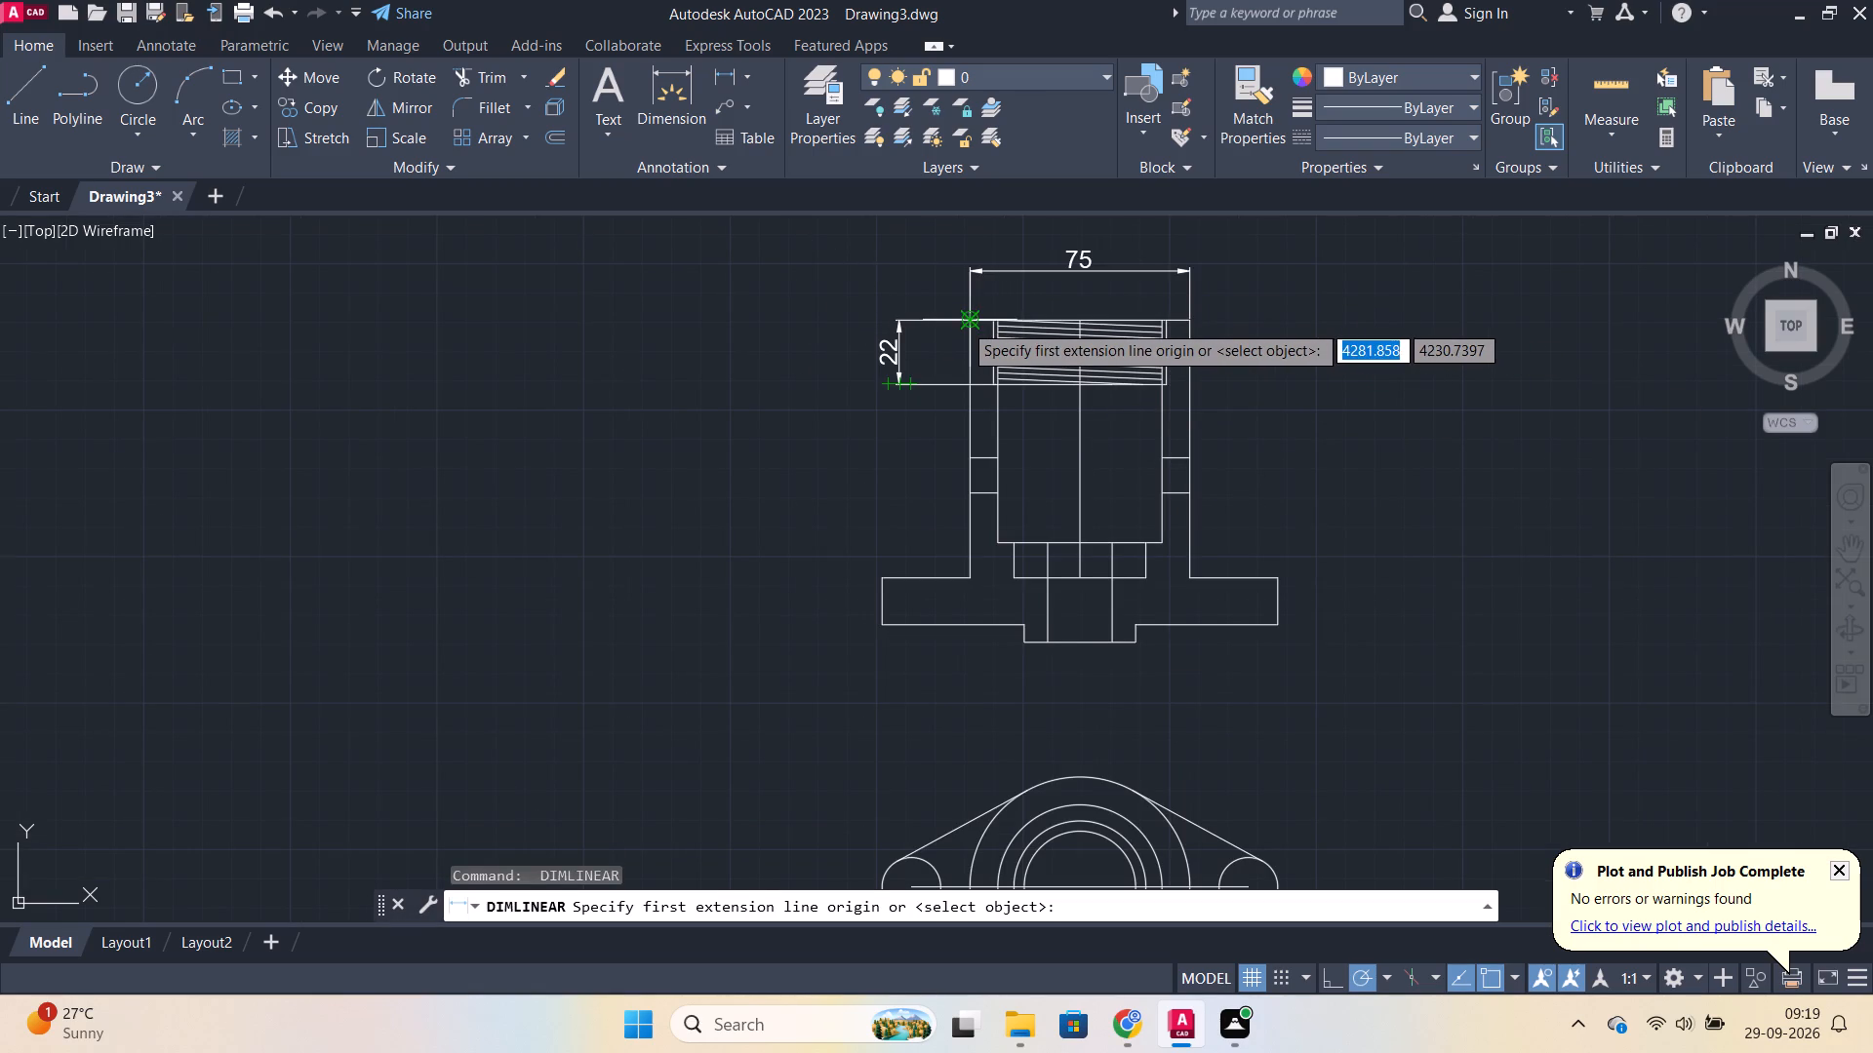
pyautogui.click(963, 323)
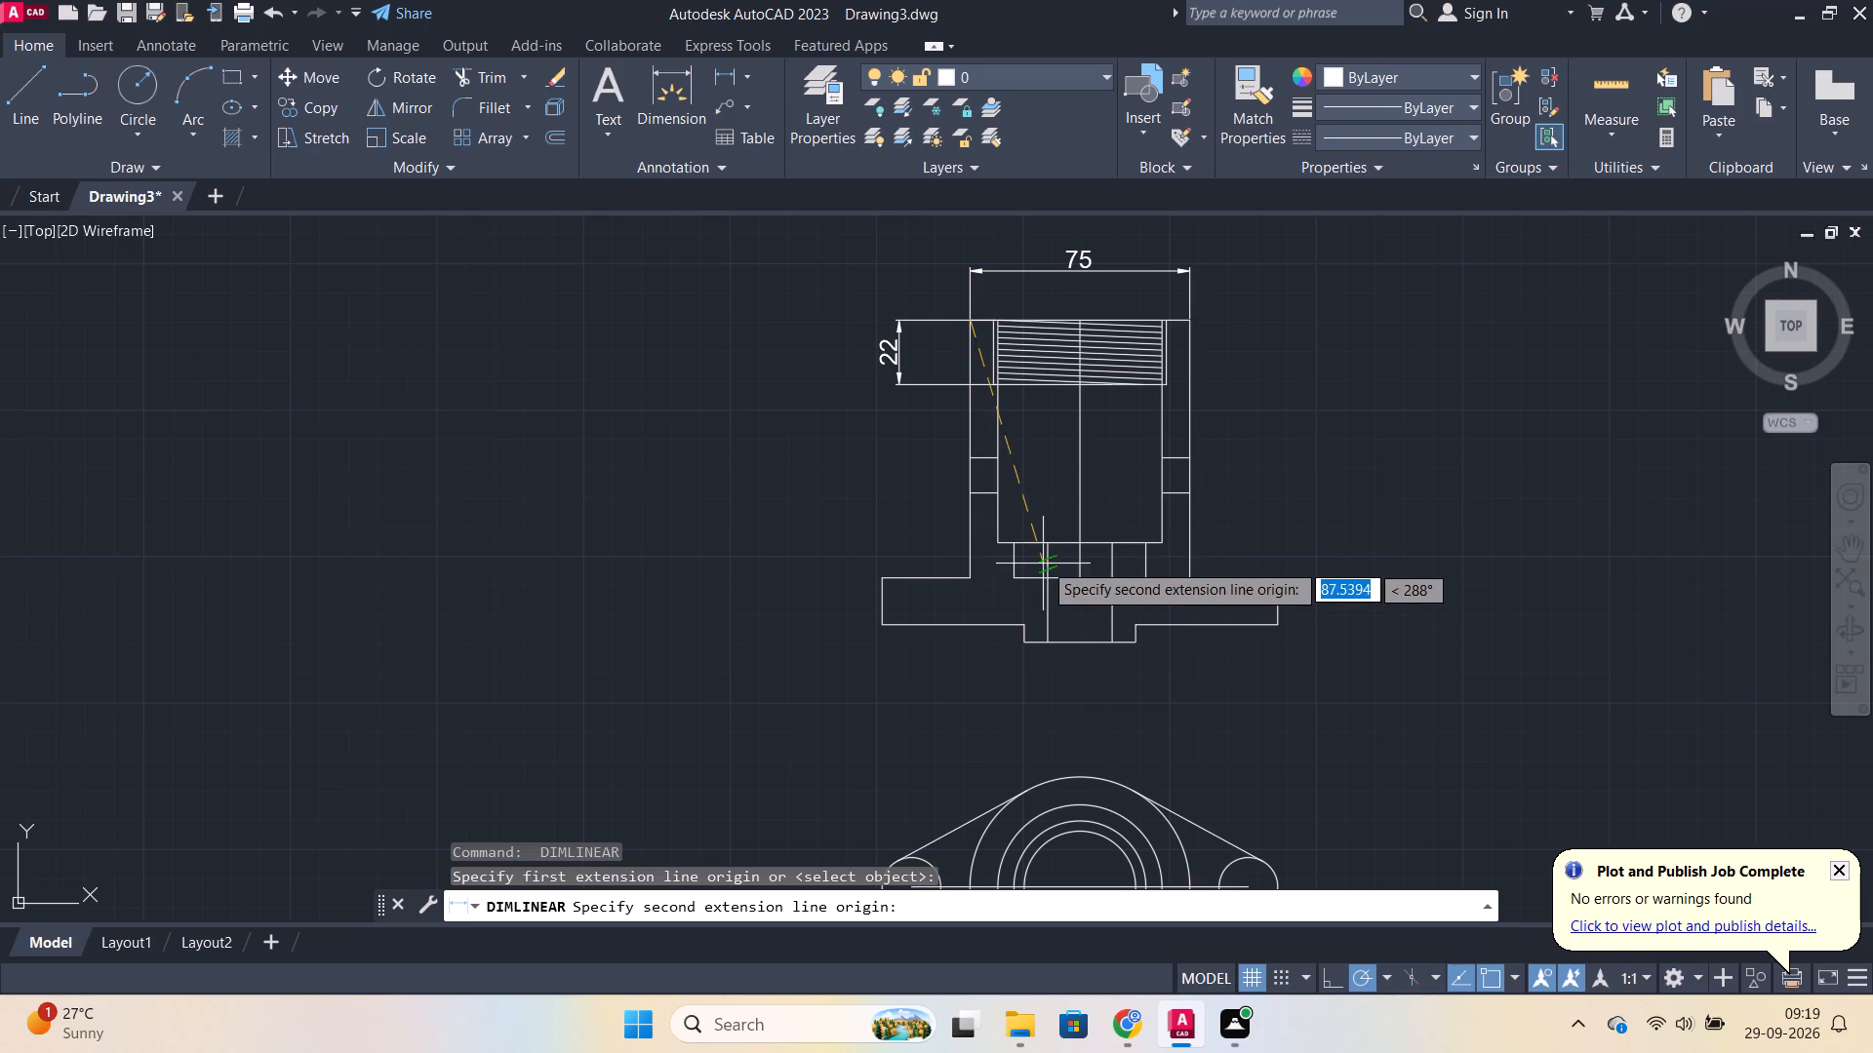
pyautogui.click(995, 546)
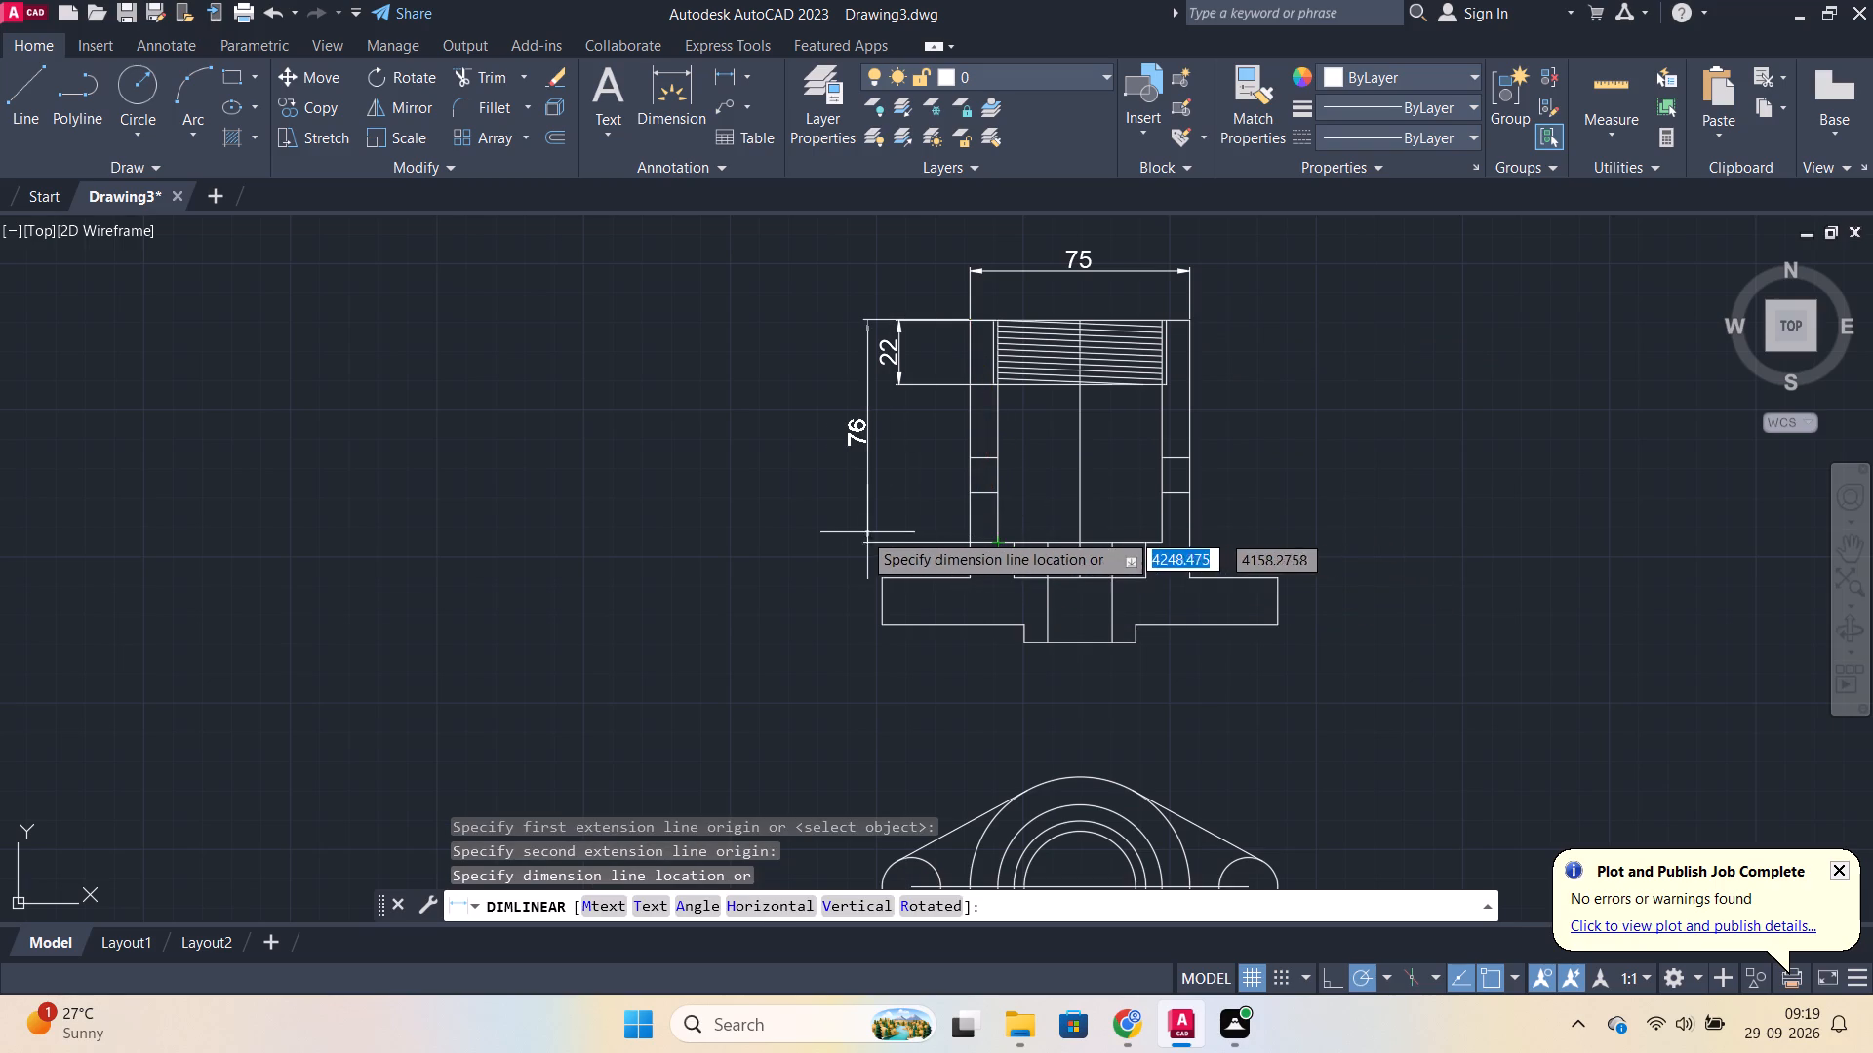
pyautogui.click(811, 527)
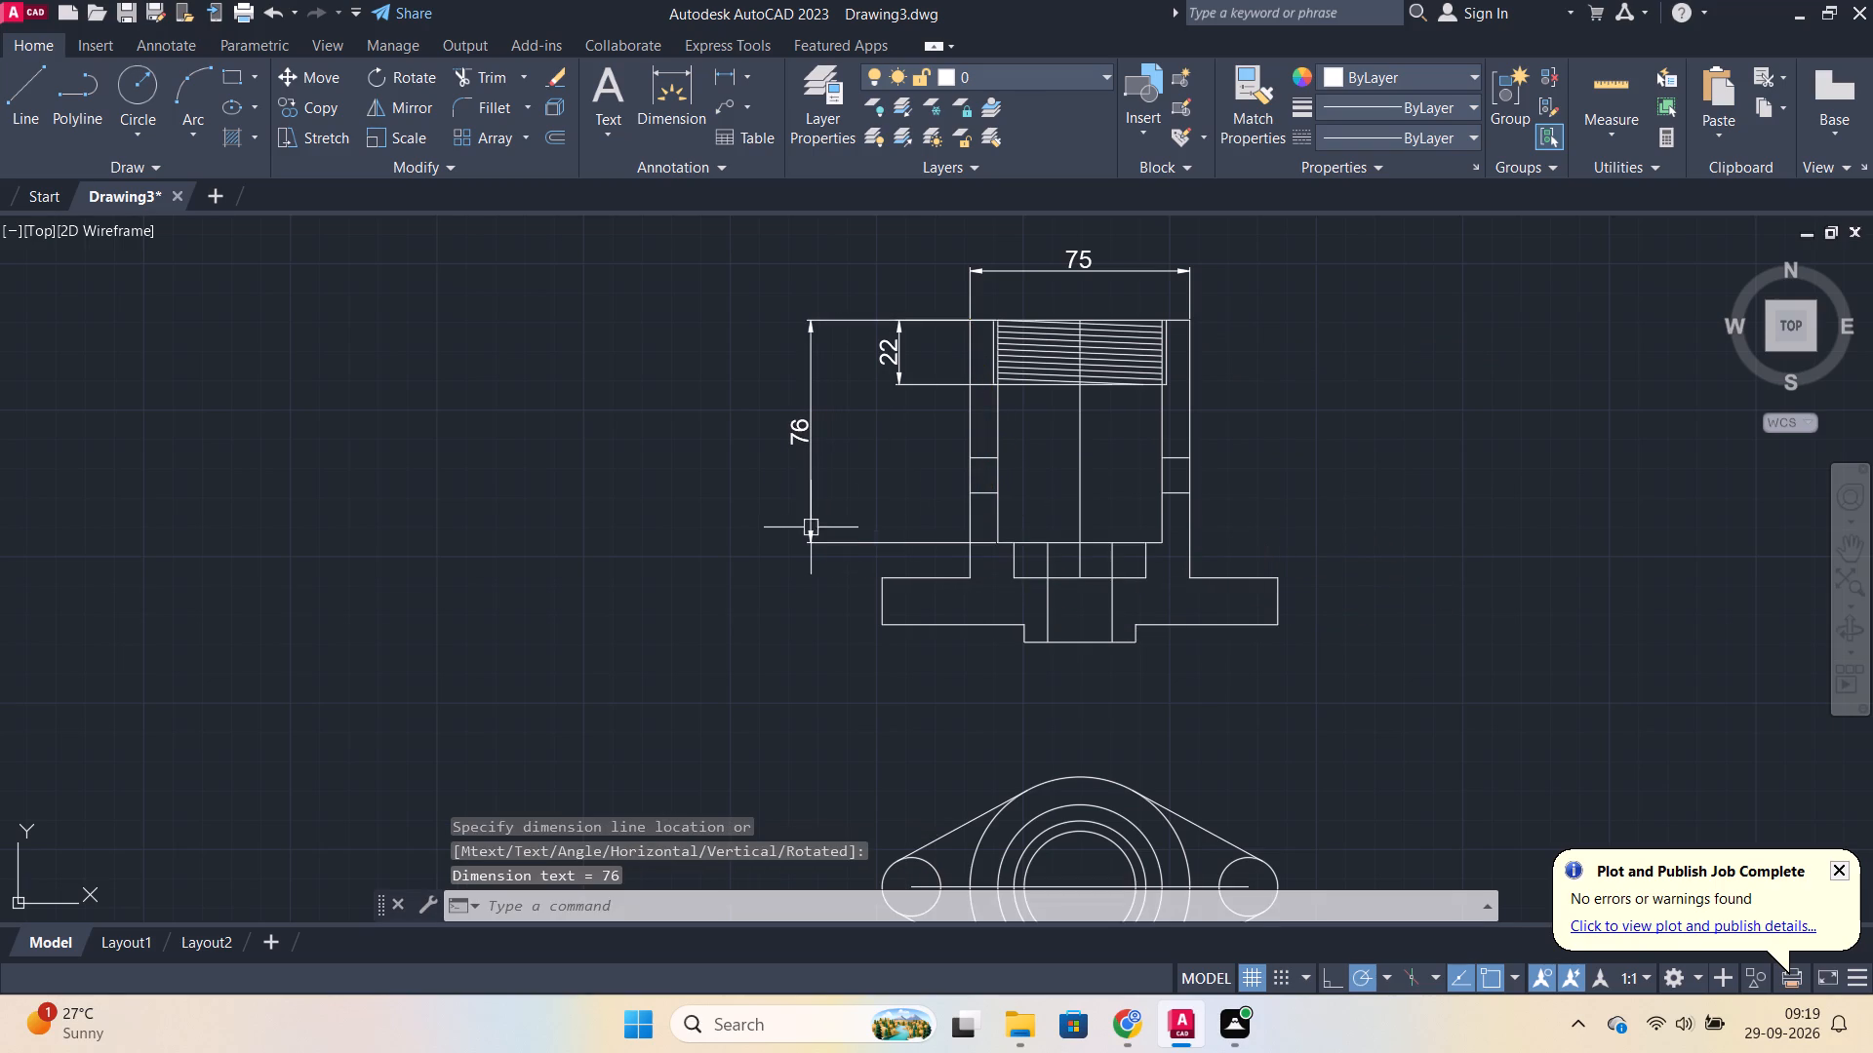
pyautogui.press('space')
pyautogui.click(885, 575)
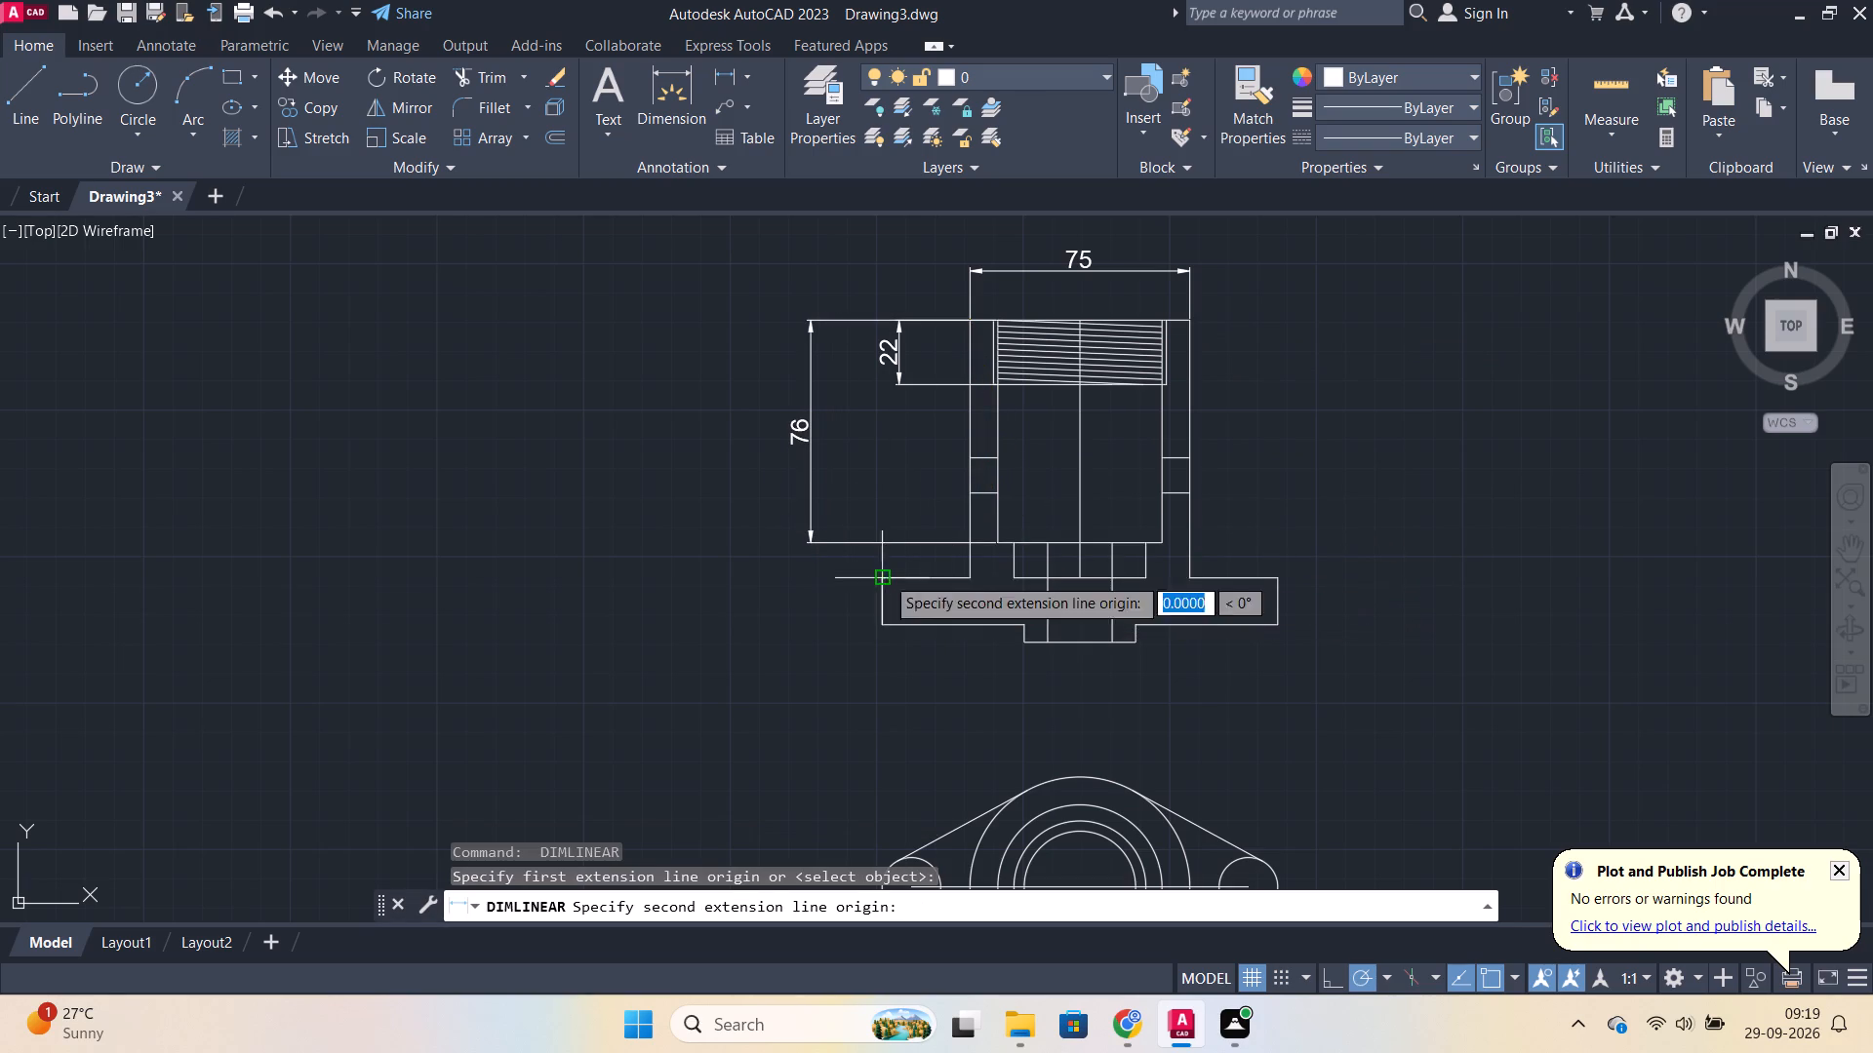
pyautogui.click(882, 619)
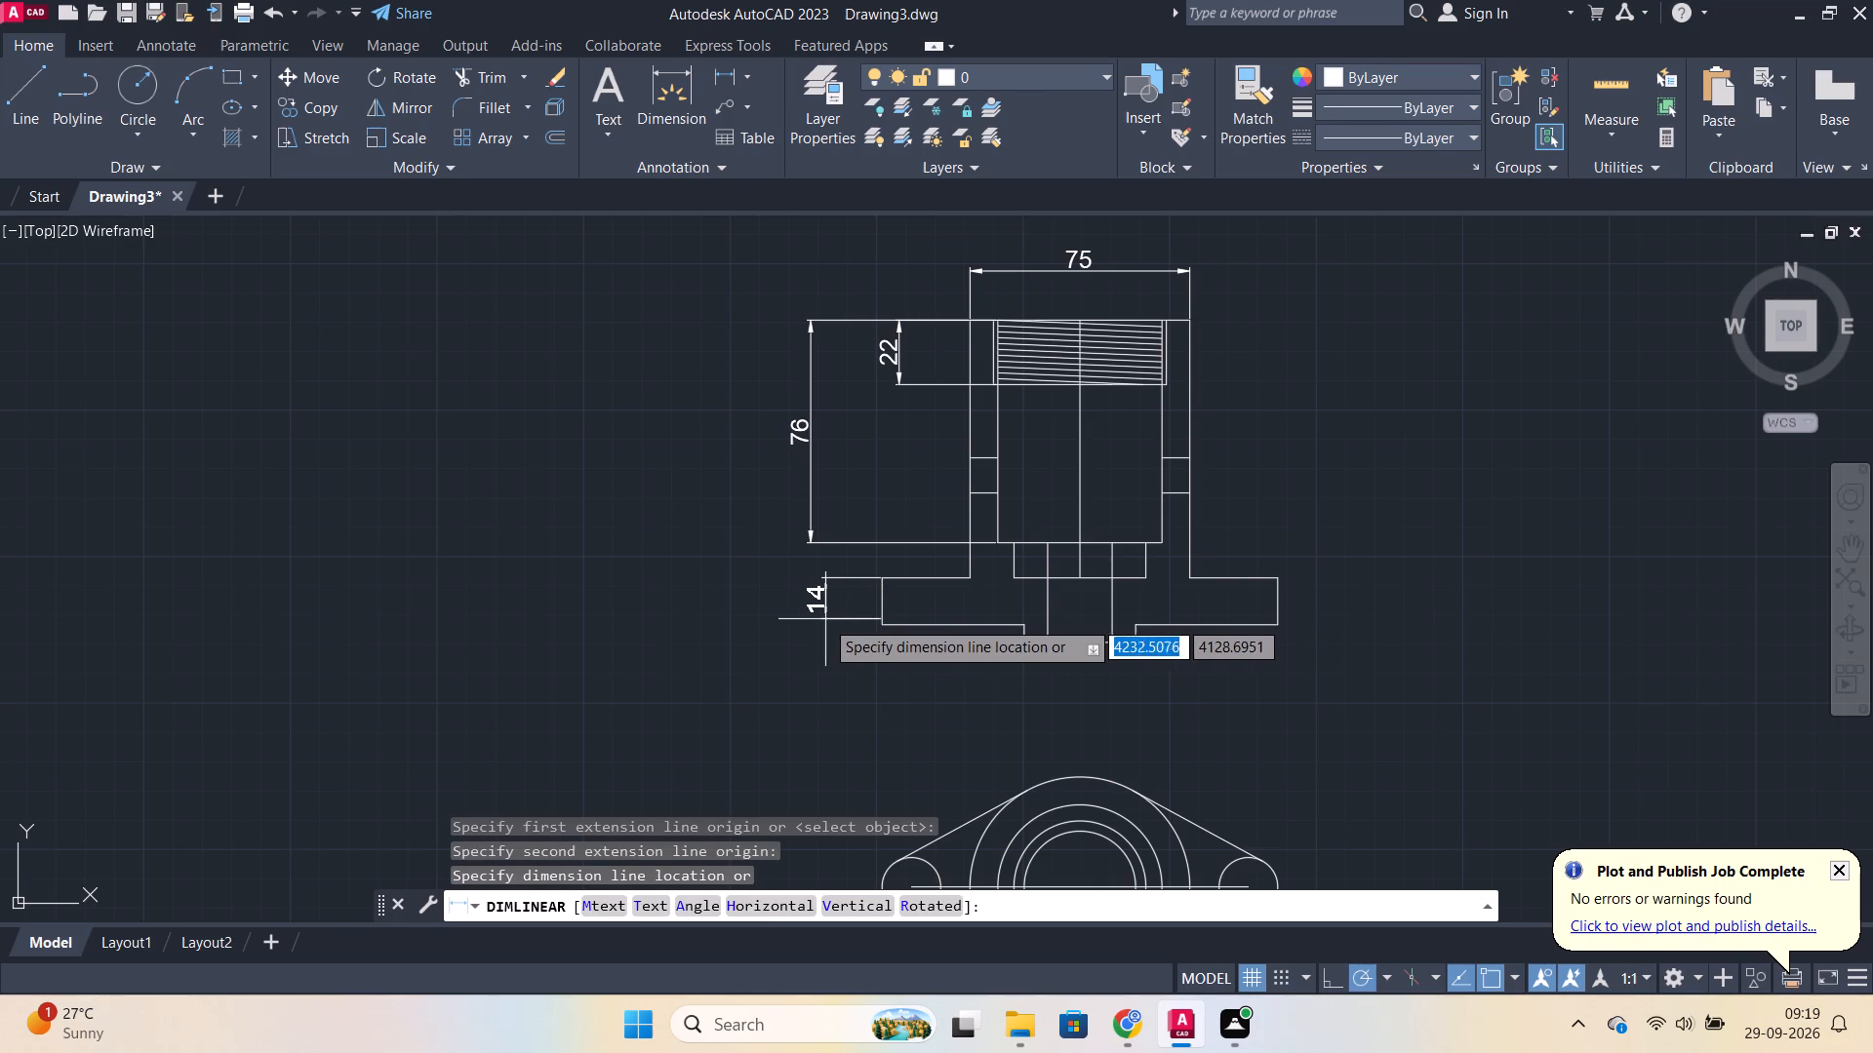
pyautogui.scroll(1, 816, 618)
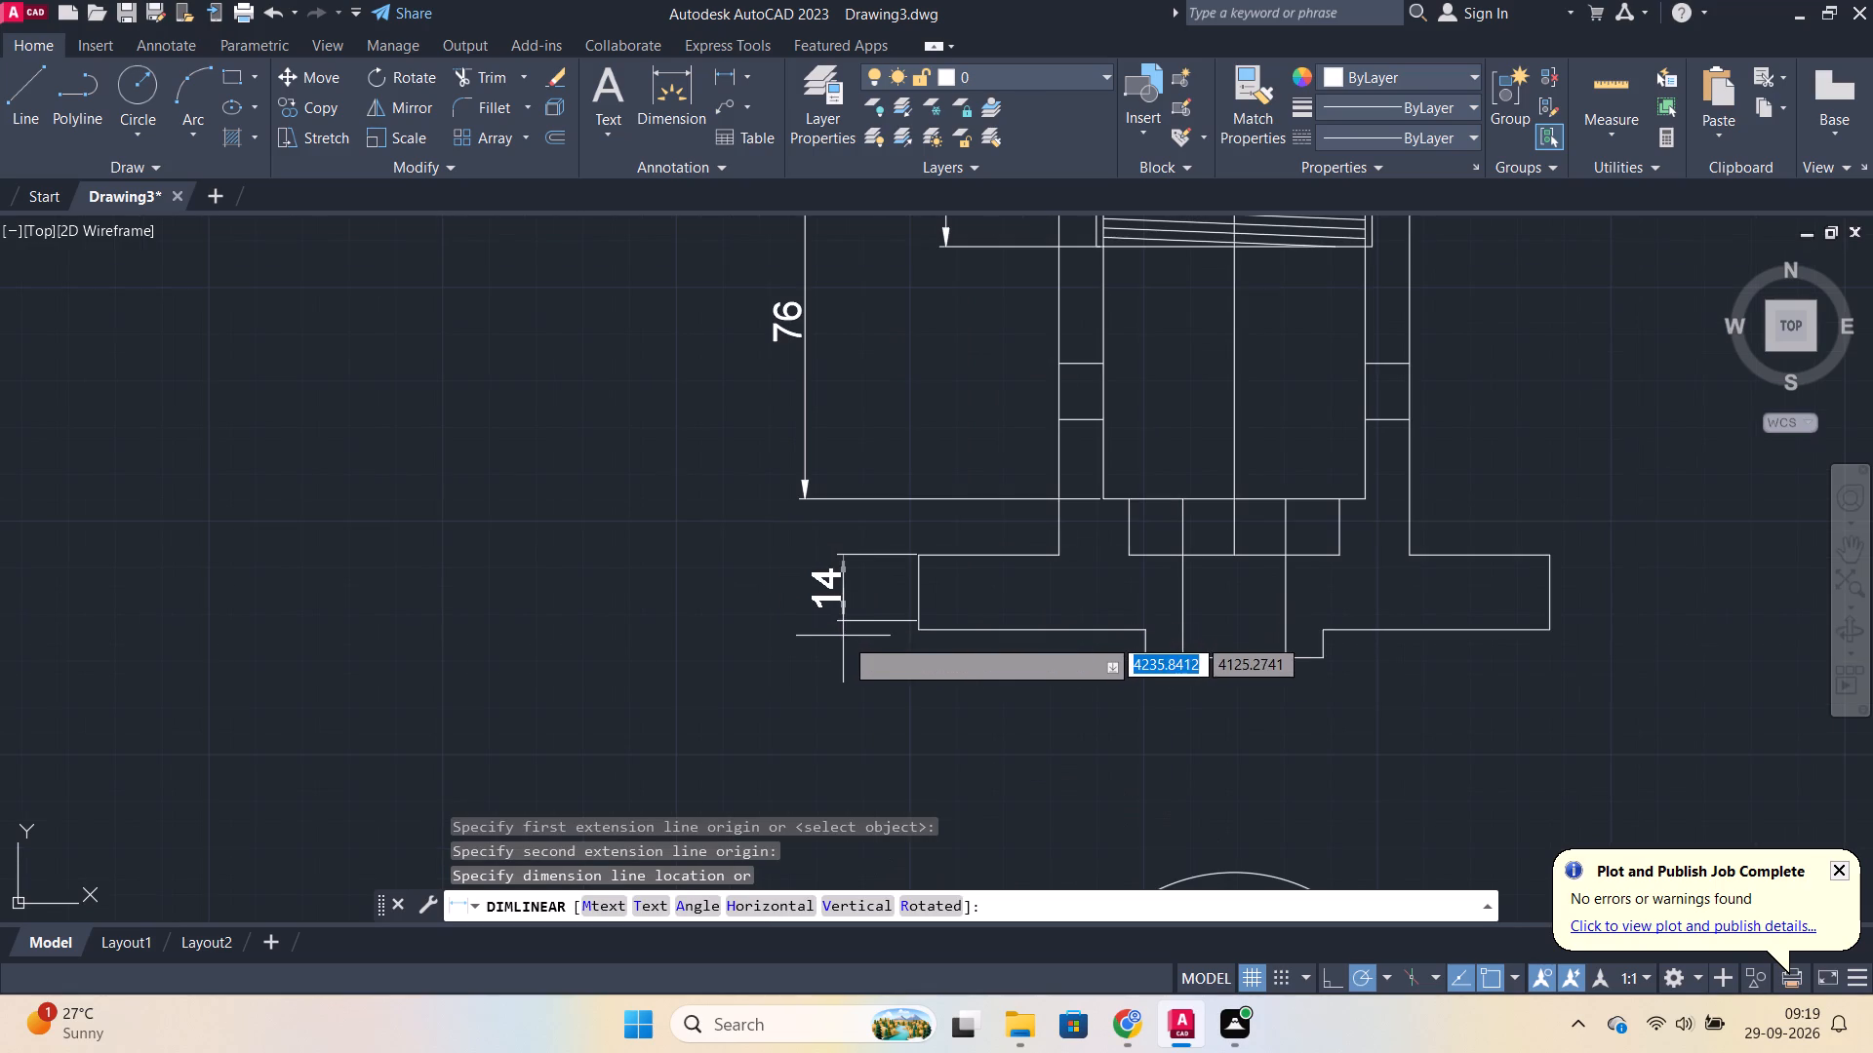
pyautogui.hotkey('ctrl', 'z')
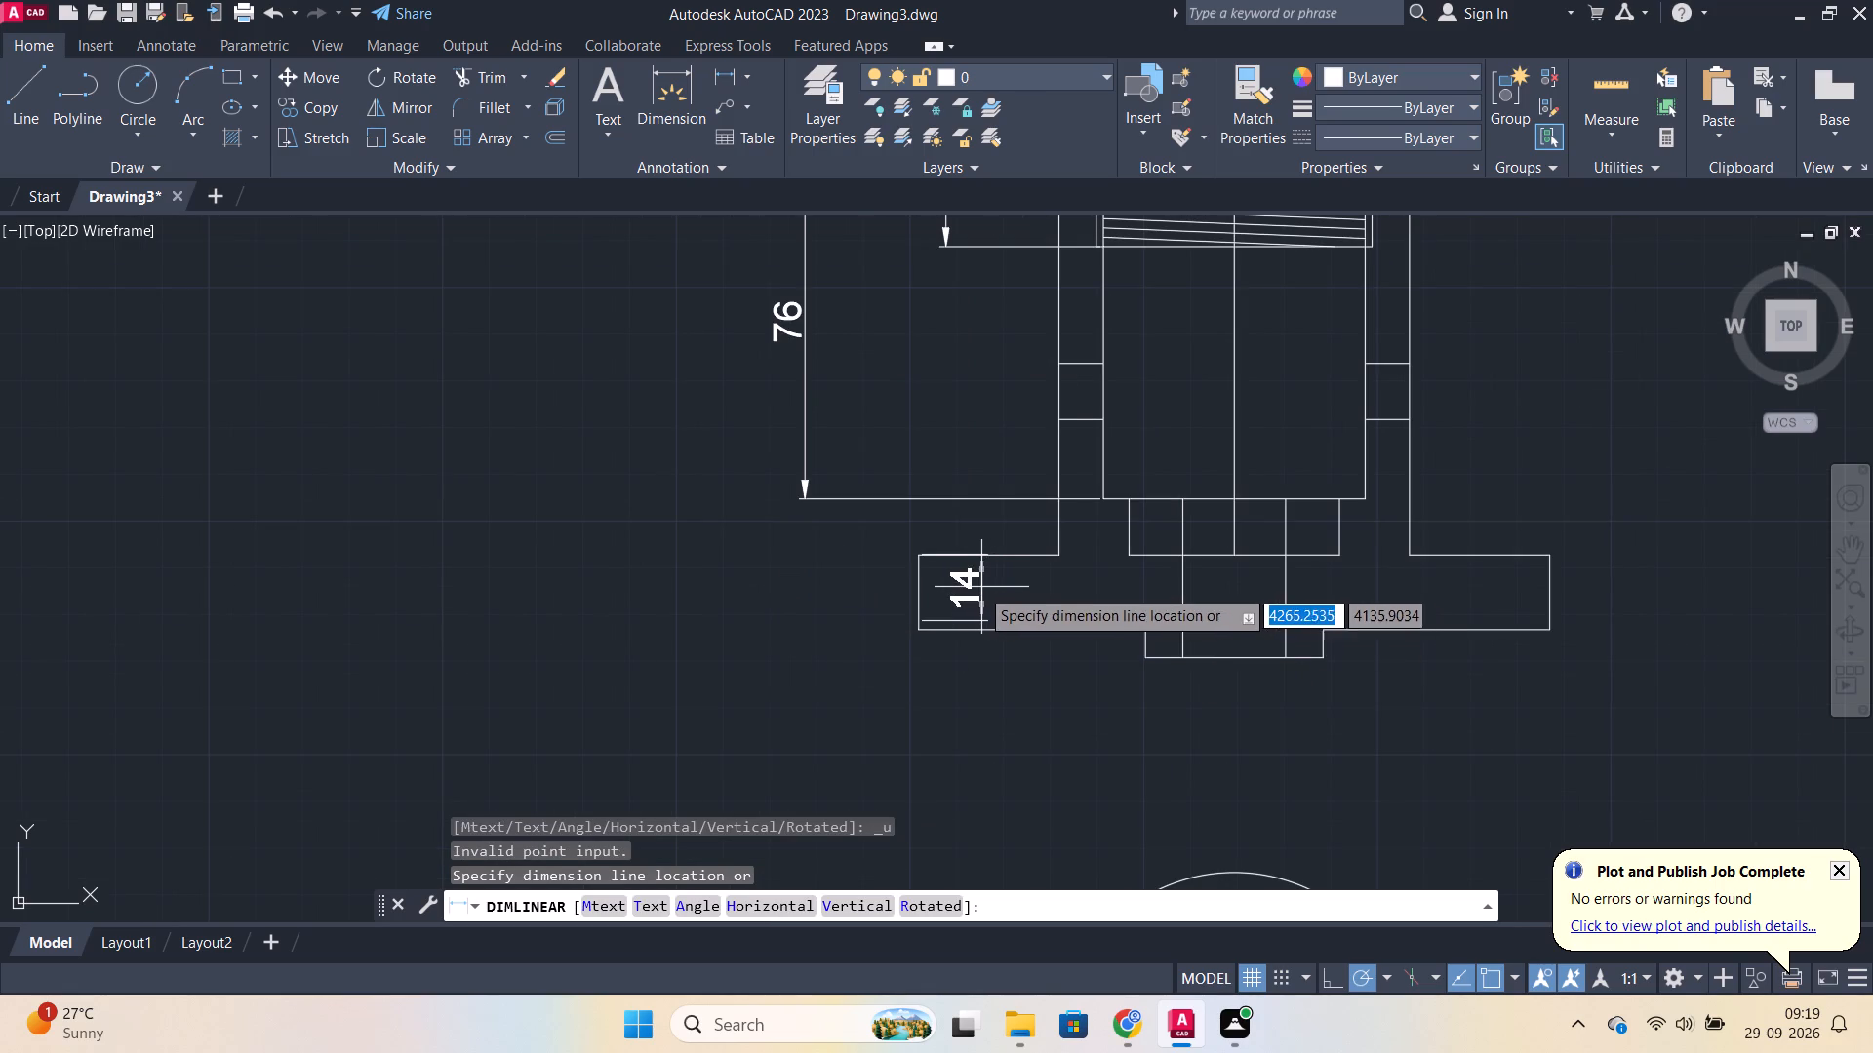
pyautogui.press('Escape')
# Dimension the base flange's thickness between the corners of its left end, placing the dimension to the left of the base.
pyautogui.press('space')
pyautogui.click(920, 556)
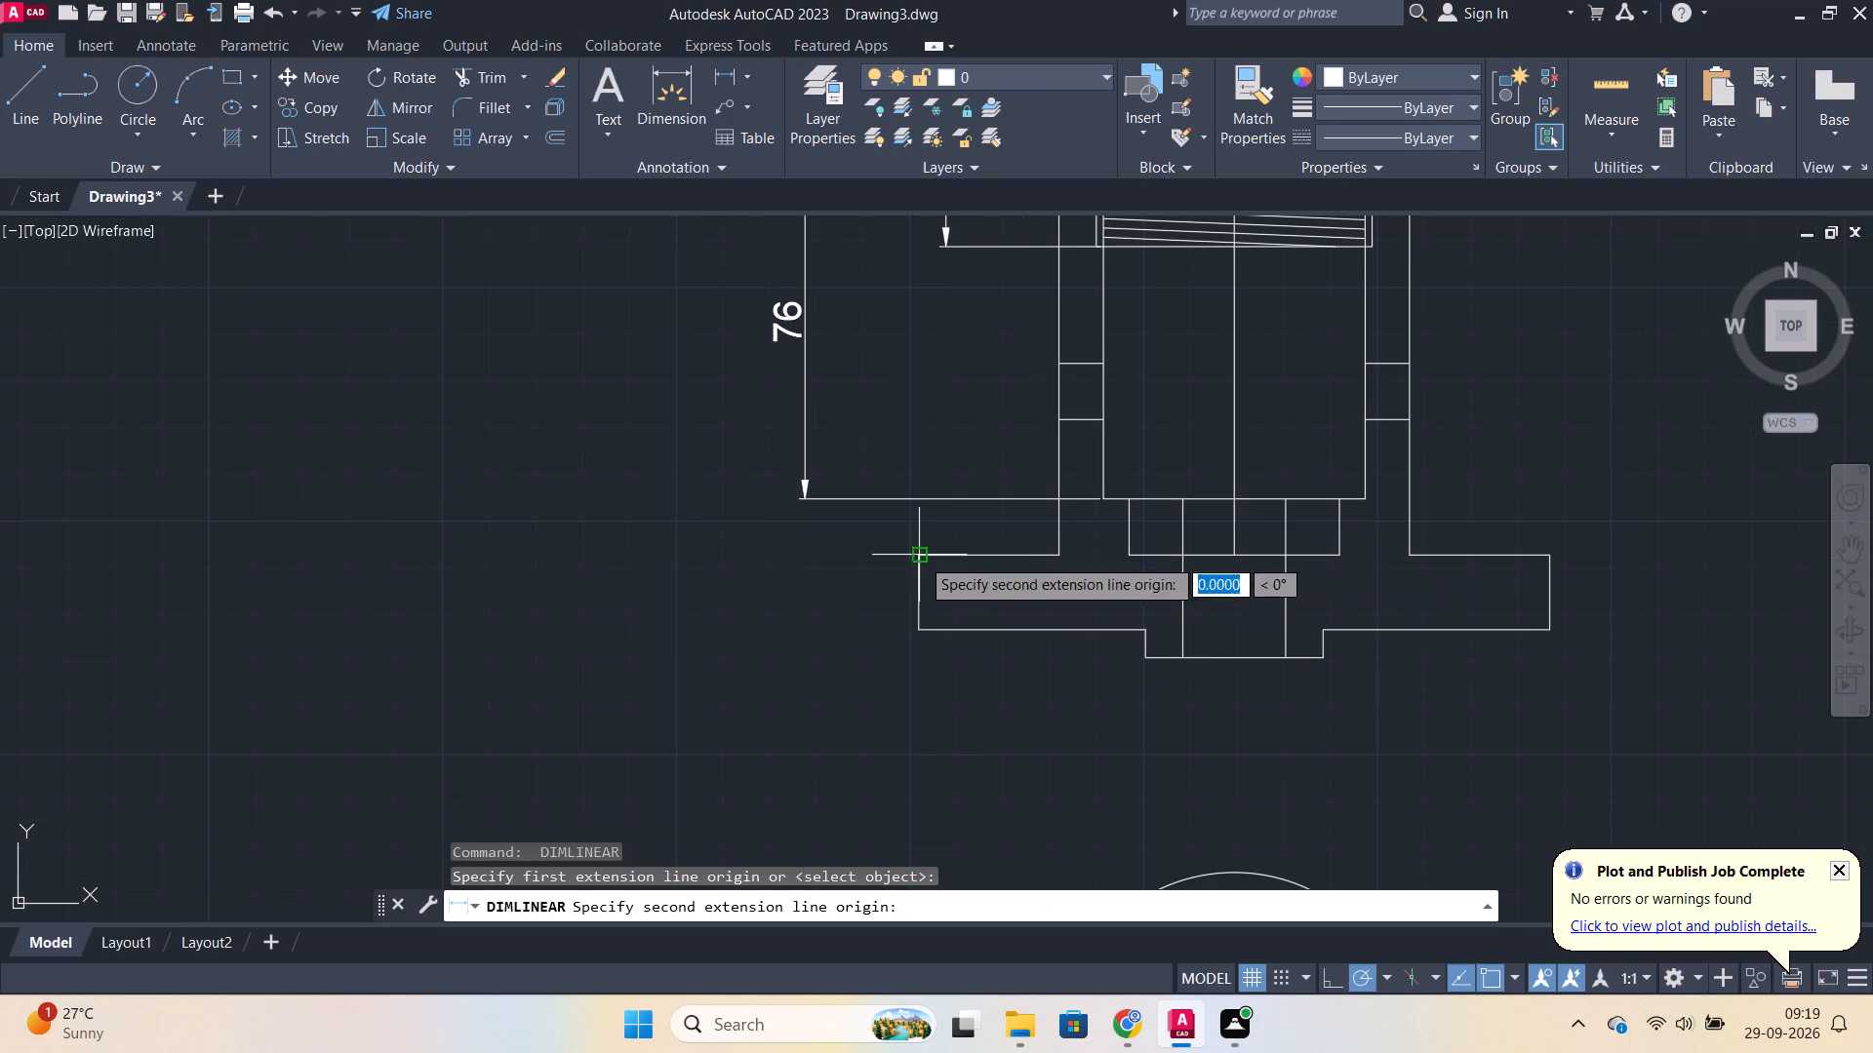
pyautogui.click(918, 625)
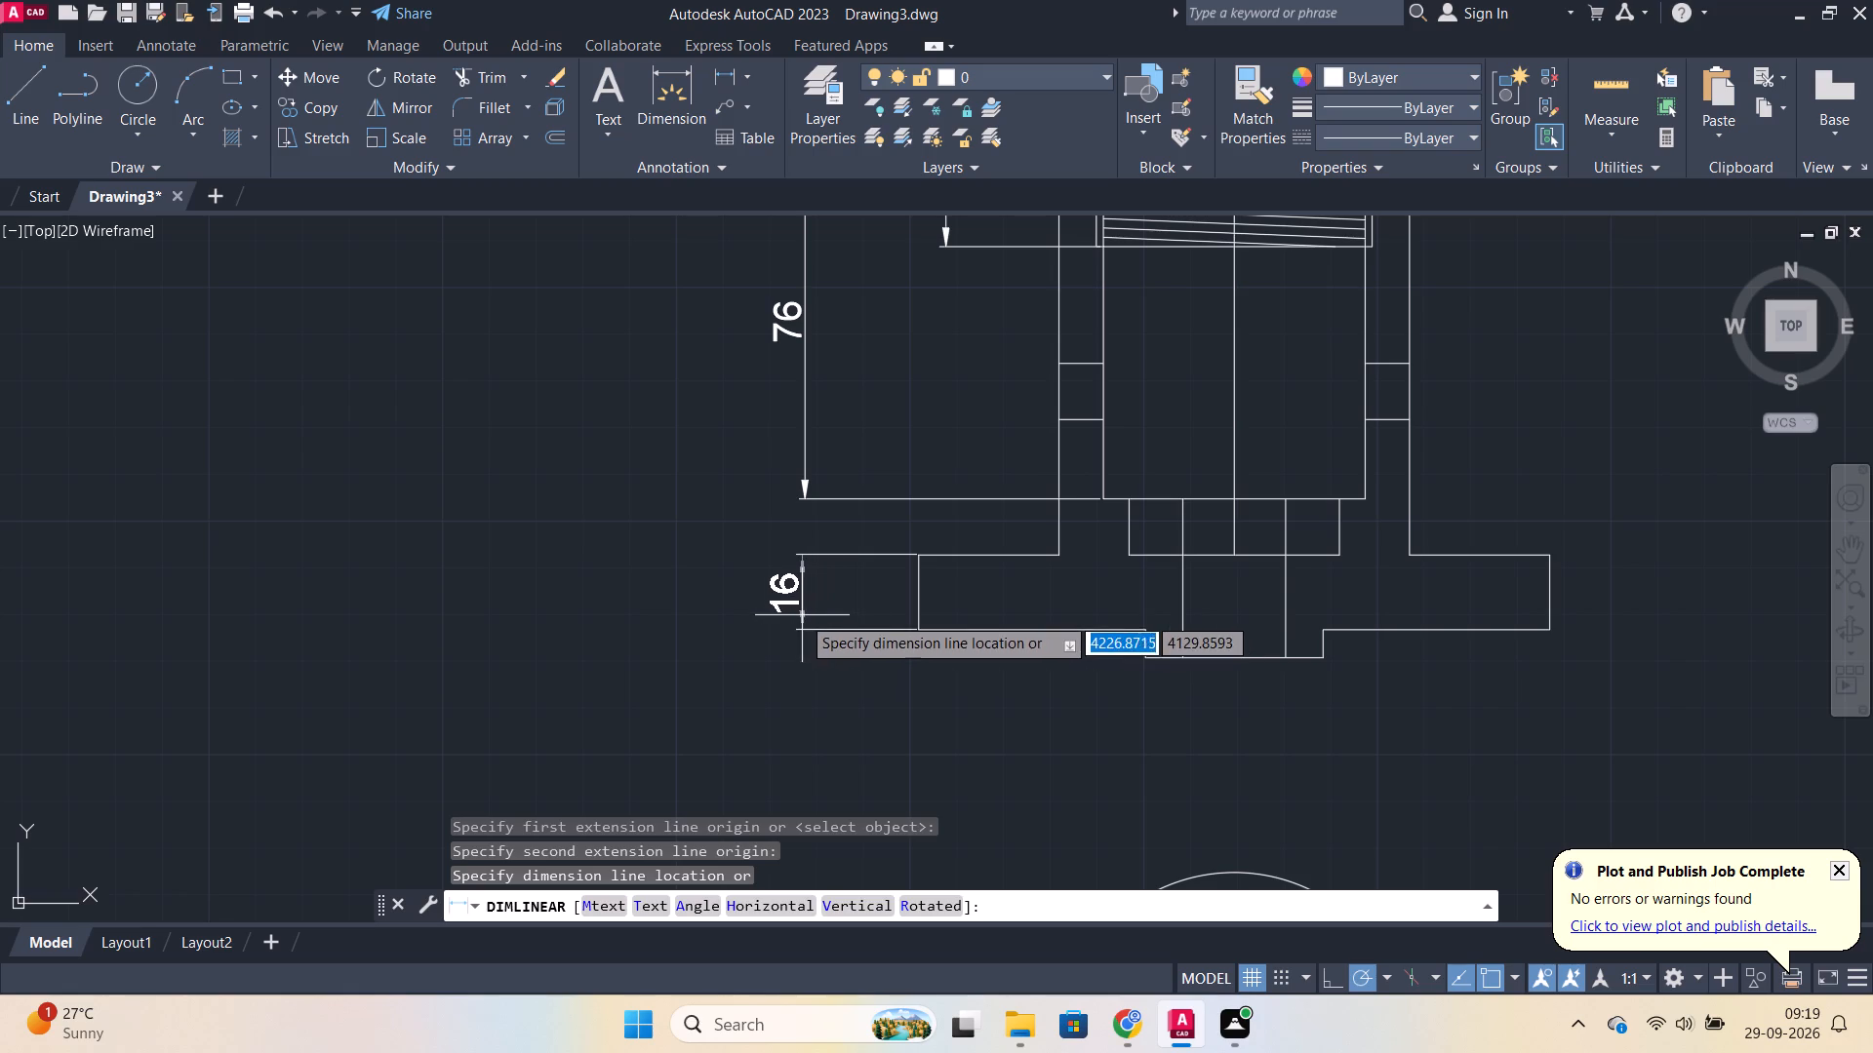
pyautogui.click(801, 615)
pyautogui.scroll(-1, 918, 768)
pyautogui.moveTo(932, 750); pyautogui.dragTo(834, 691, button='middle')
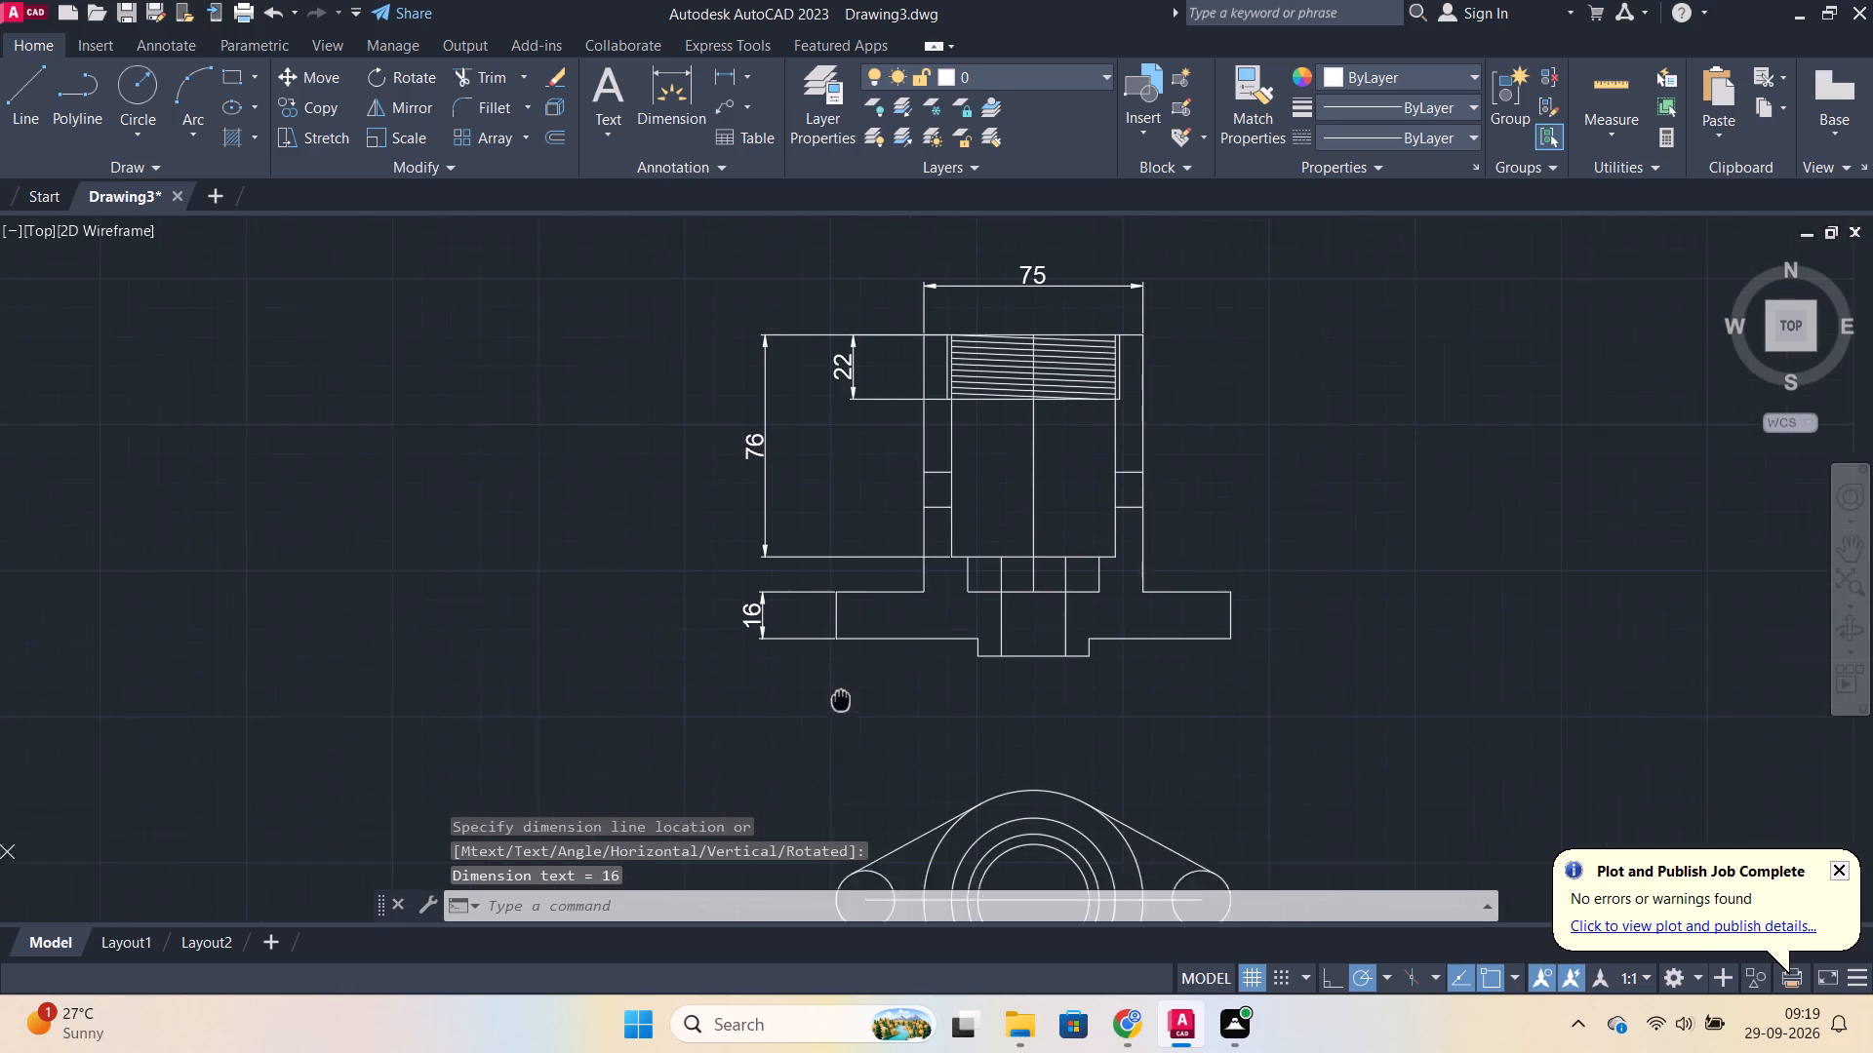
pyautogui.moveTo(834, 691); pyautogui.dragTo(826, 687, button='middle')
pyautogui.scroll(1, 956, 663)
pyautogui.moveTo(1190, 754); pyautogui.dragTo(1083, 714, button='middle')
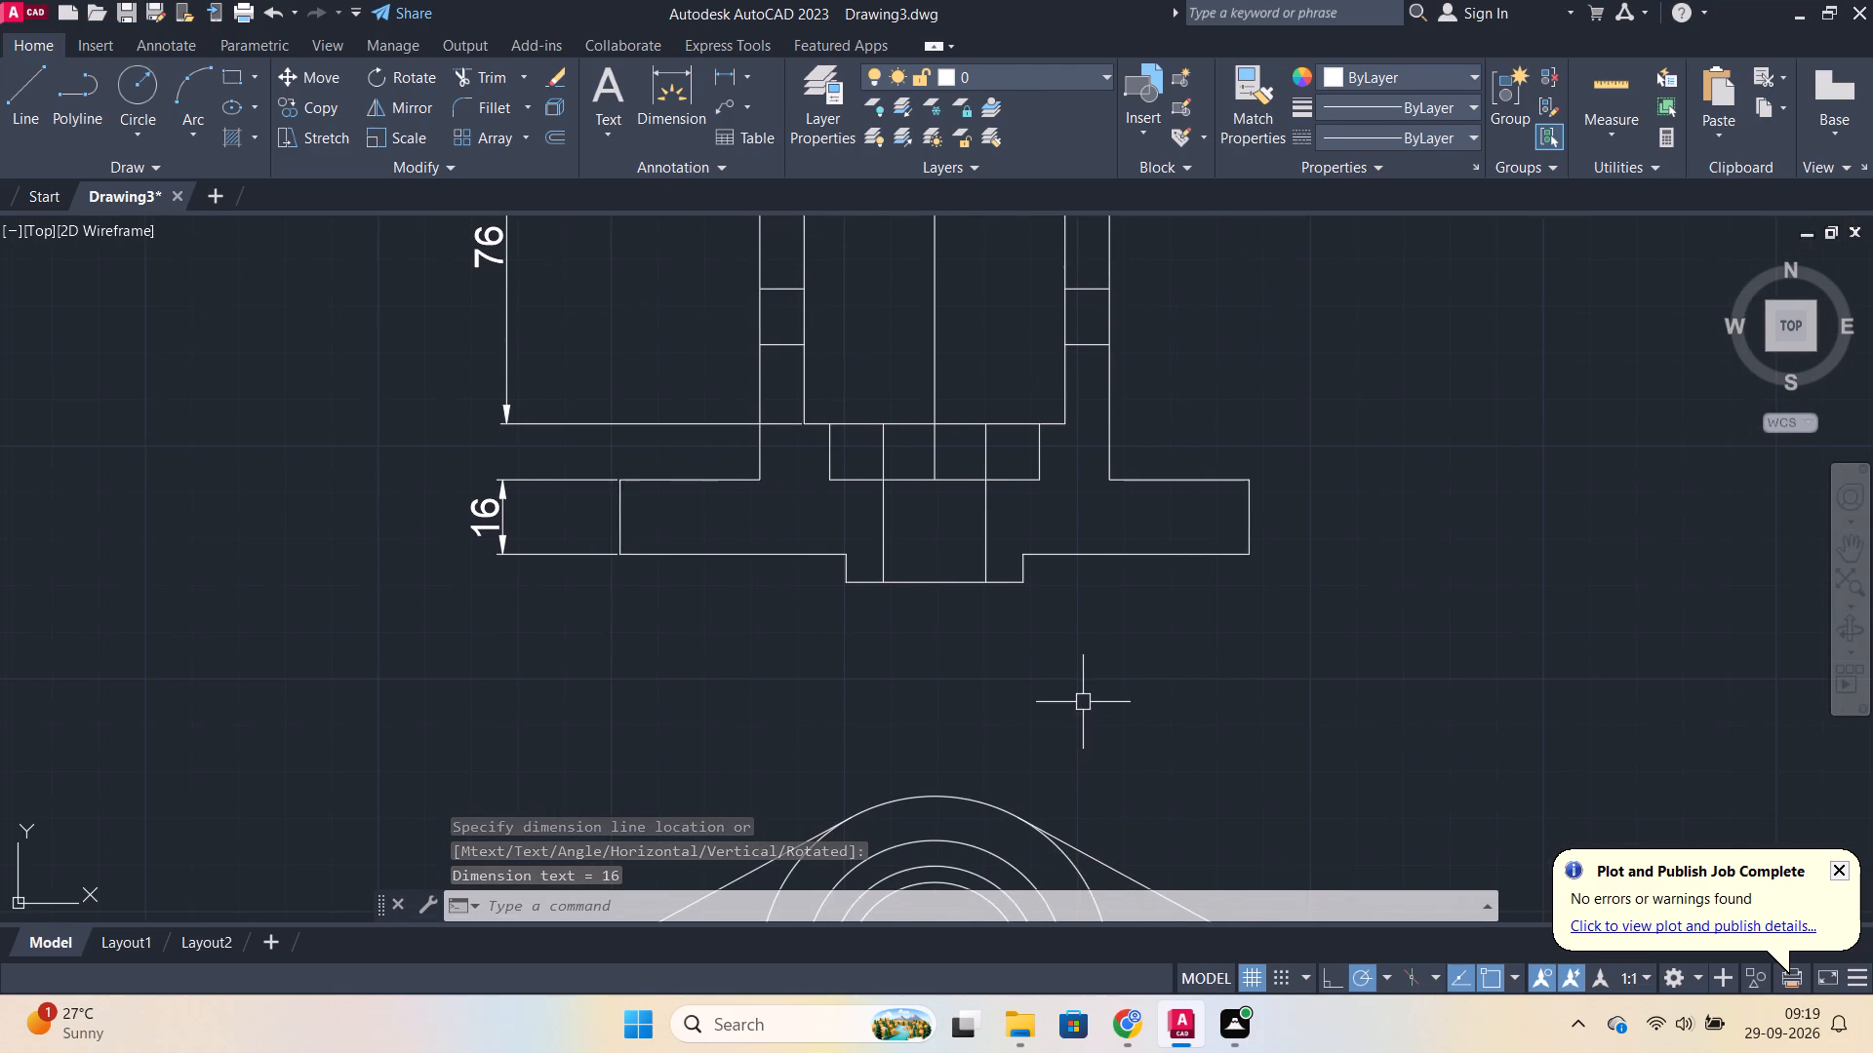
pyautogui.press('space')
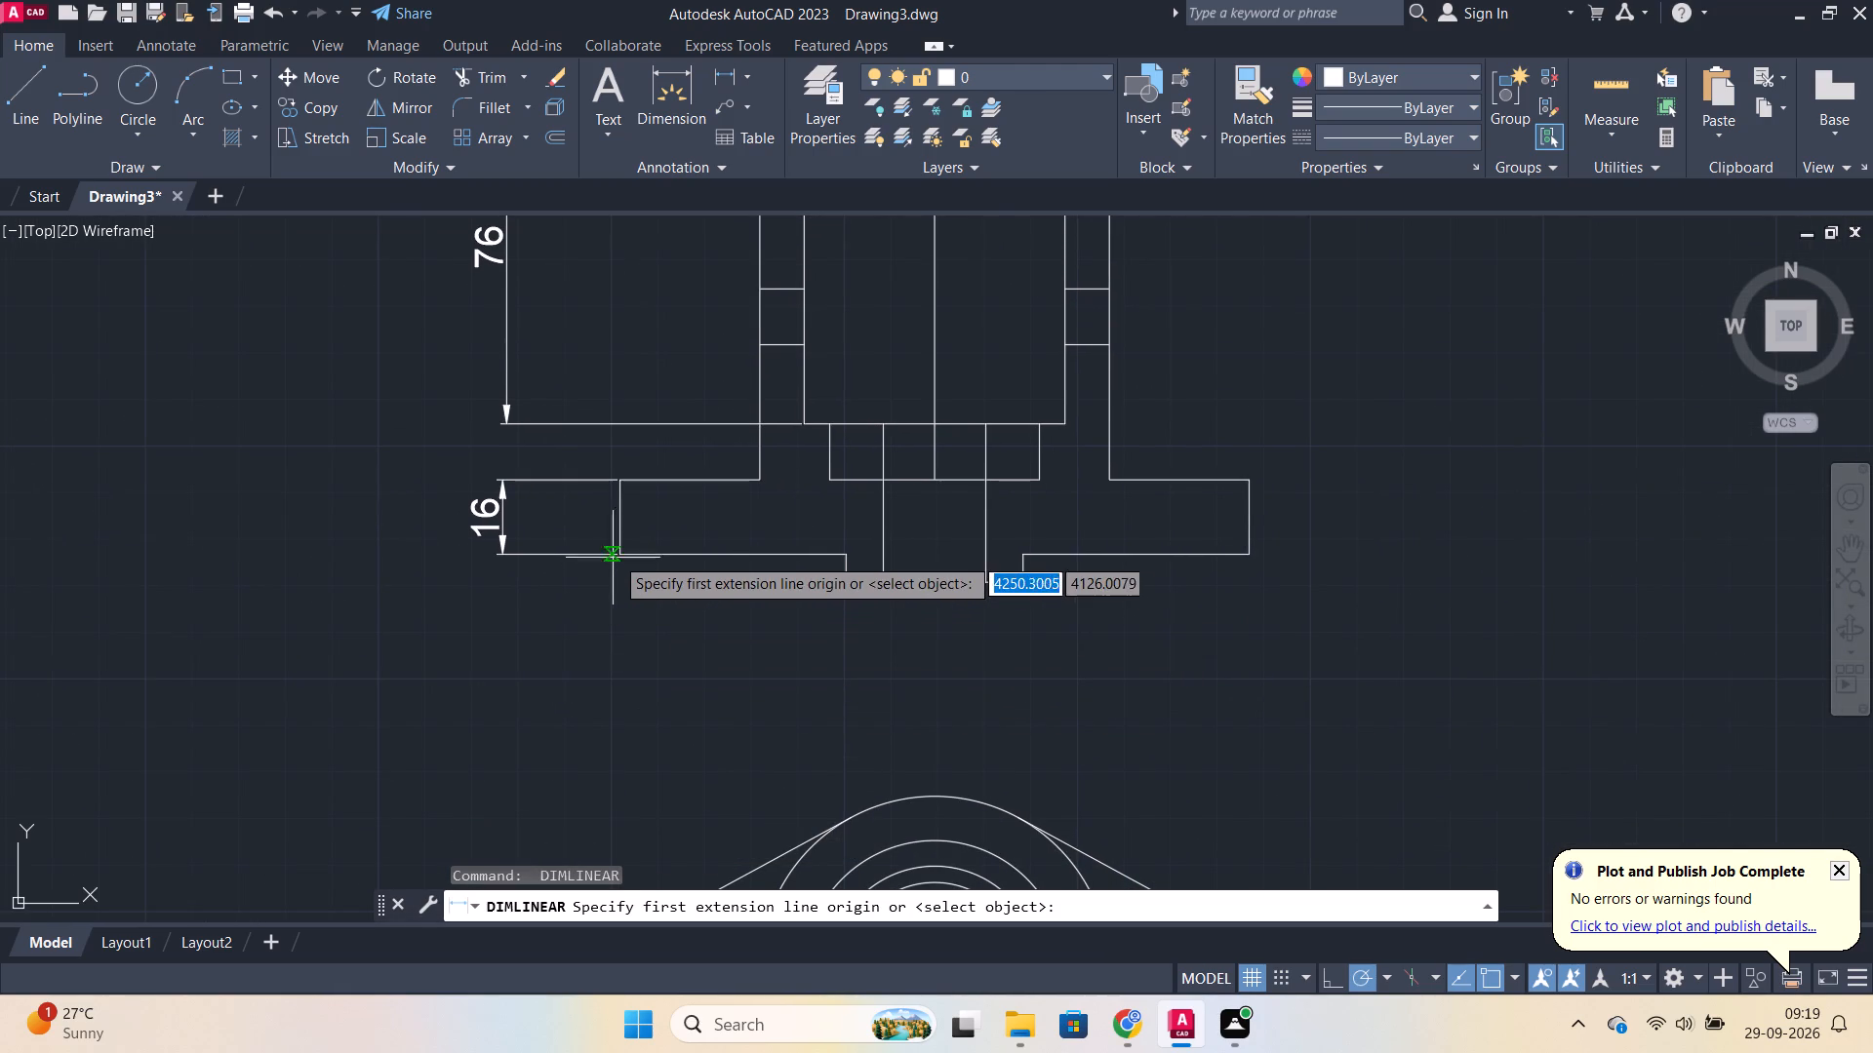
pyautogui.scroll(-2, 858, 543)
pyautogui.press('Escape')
# Draw a vertical projection line from the top view's left hole centre up past the front view's base.
pyautogui.press('l')
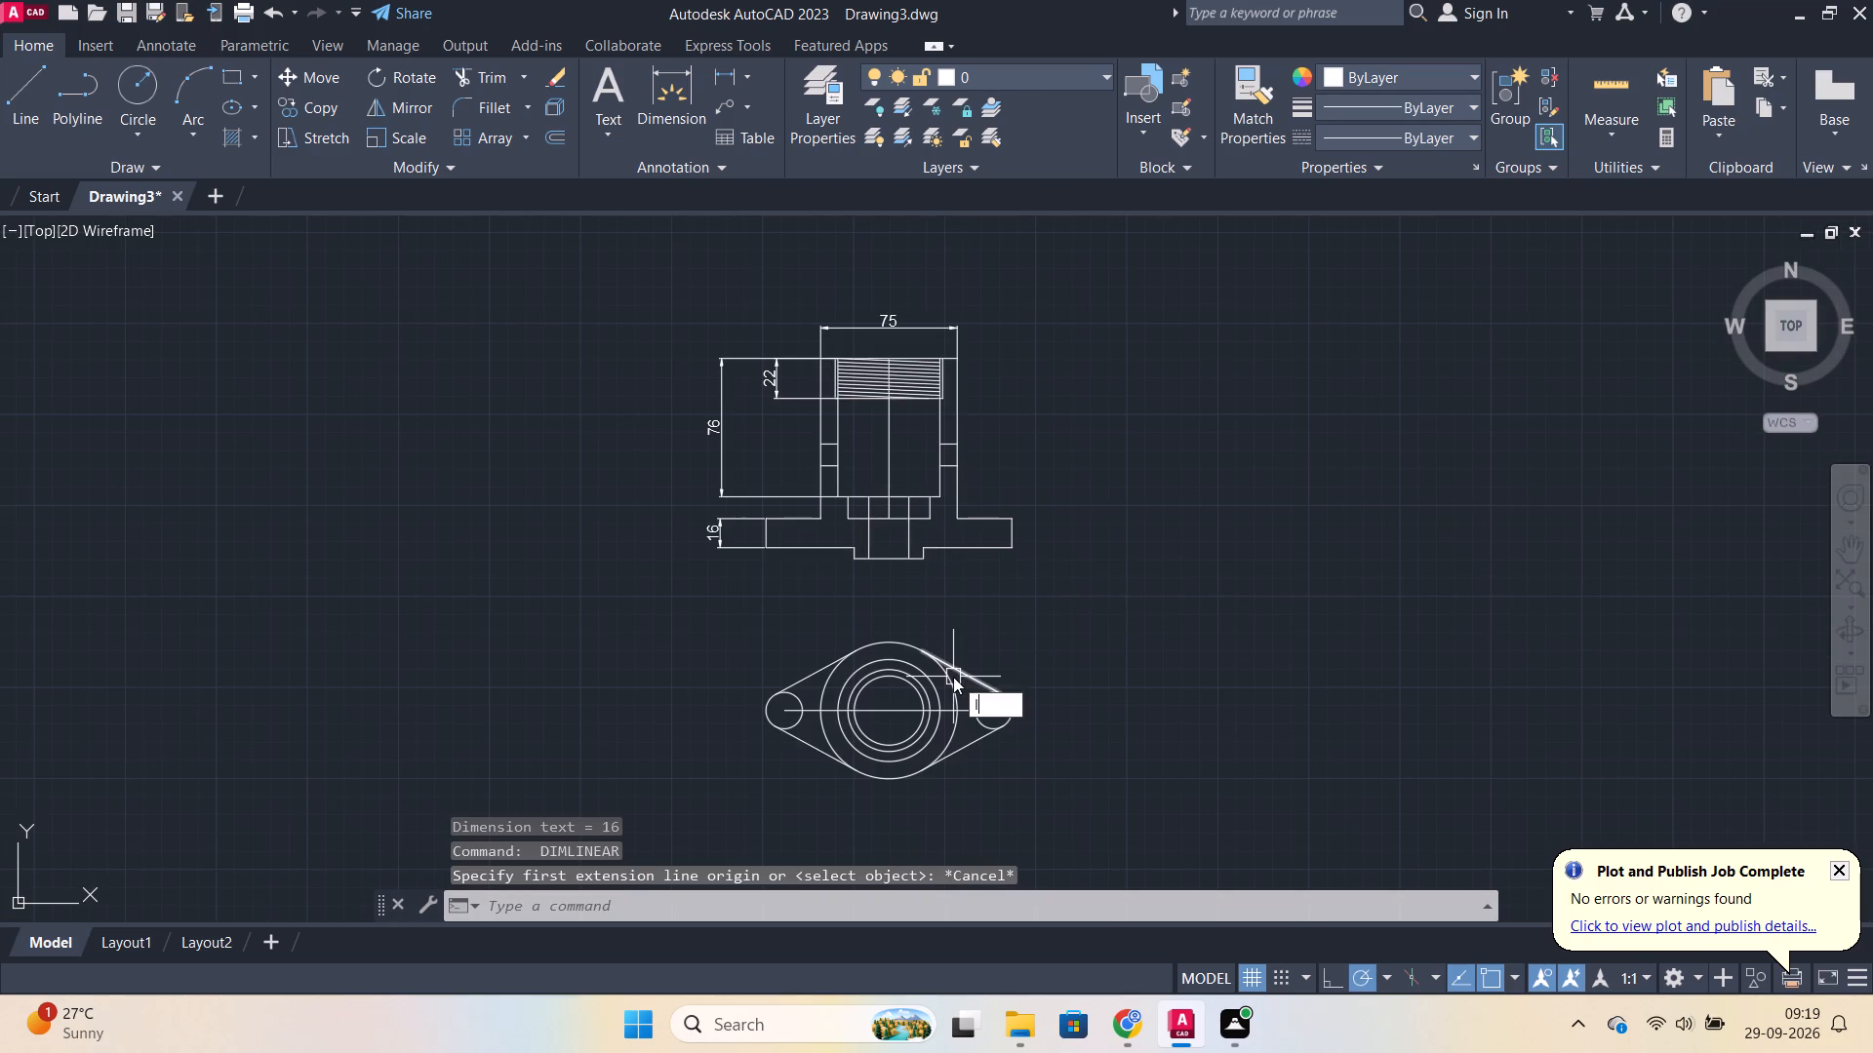
pyautogui.press('Return')
pyautogui.scroll(1, 821, 682)
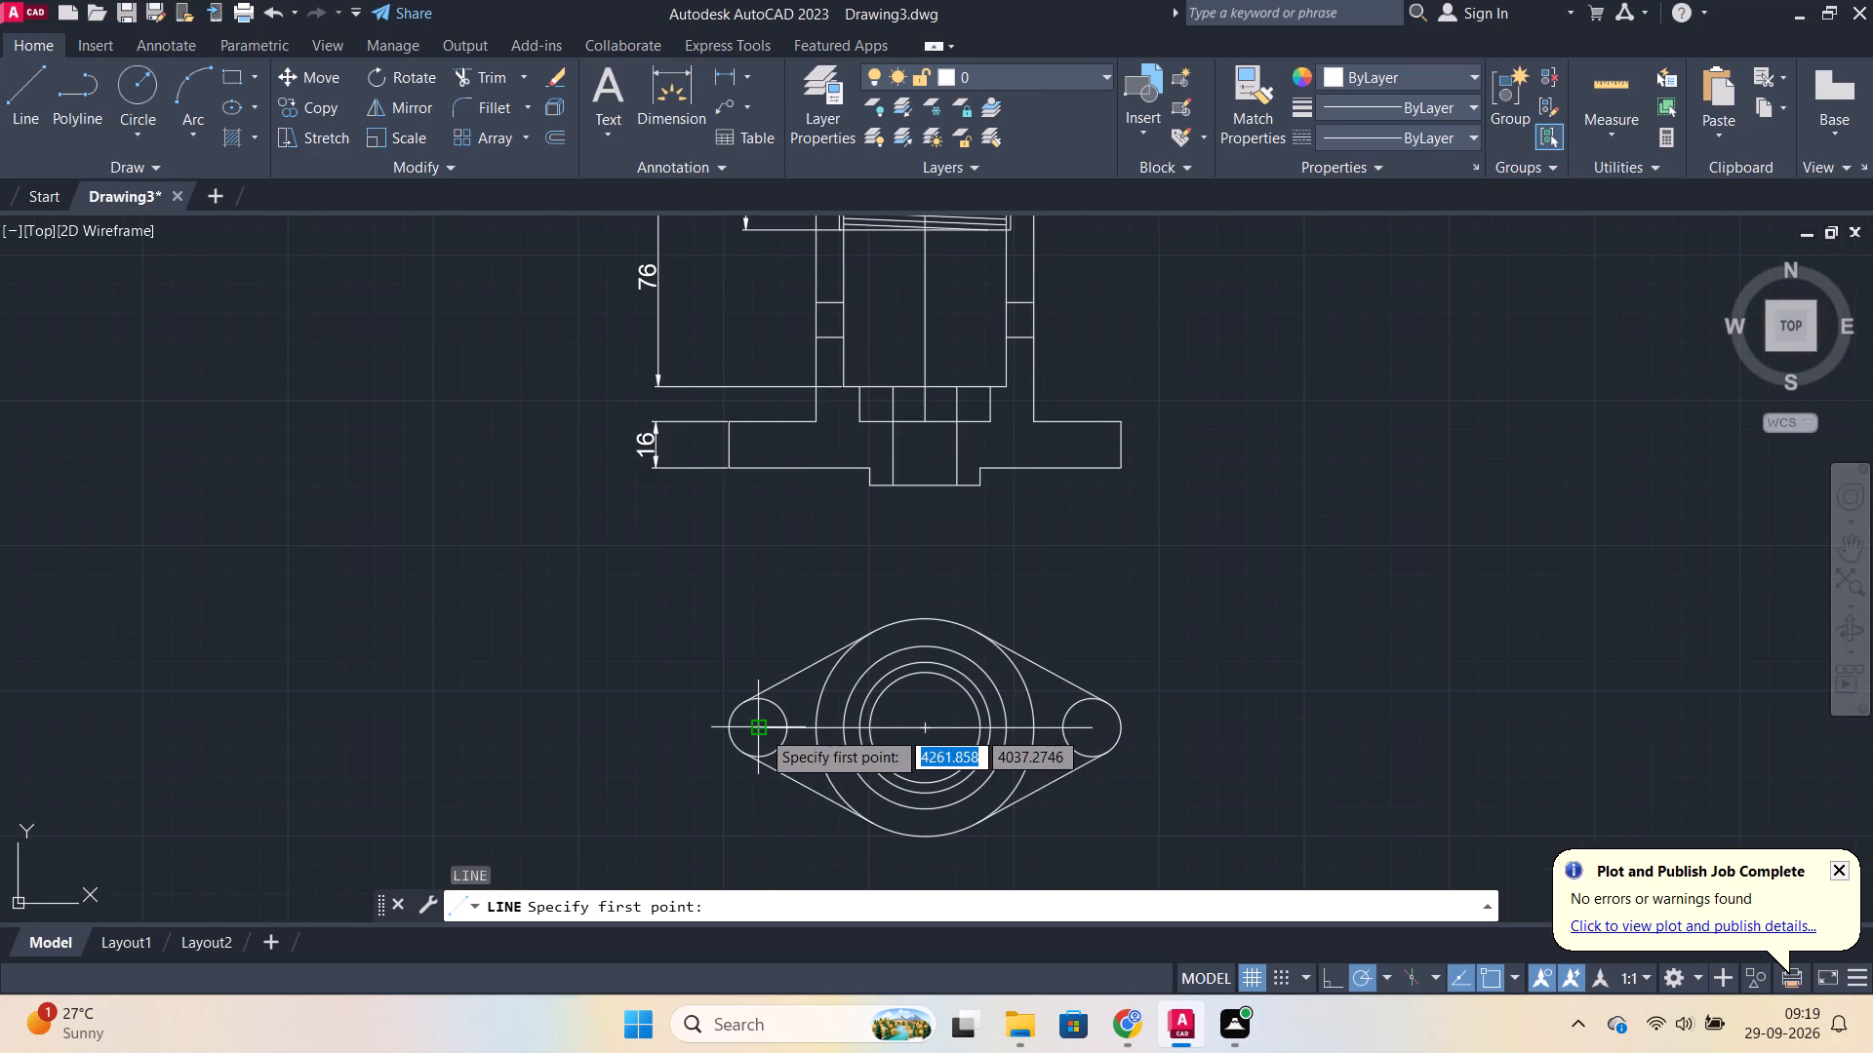
pyautogui.click(761, 729)
pyautogui.click(754, 392)
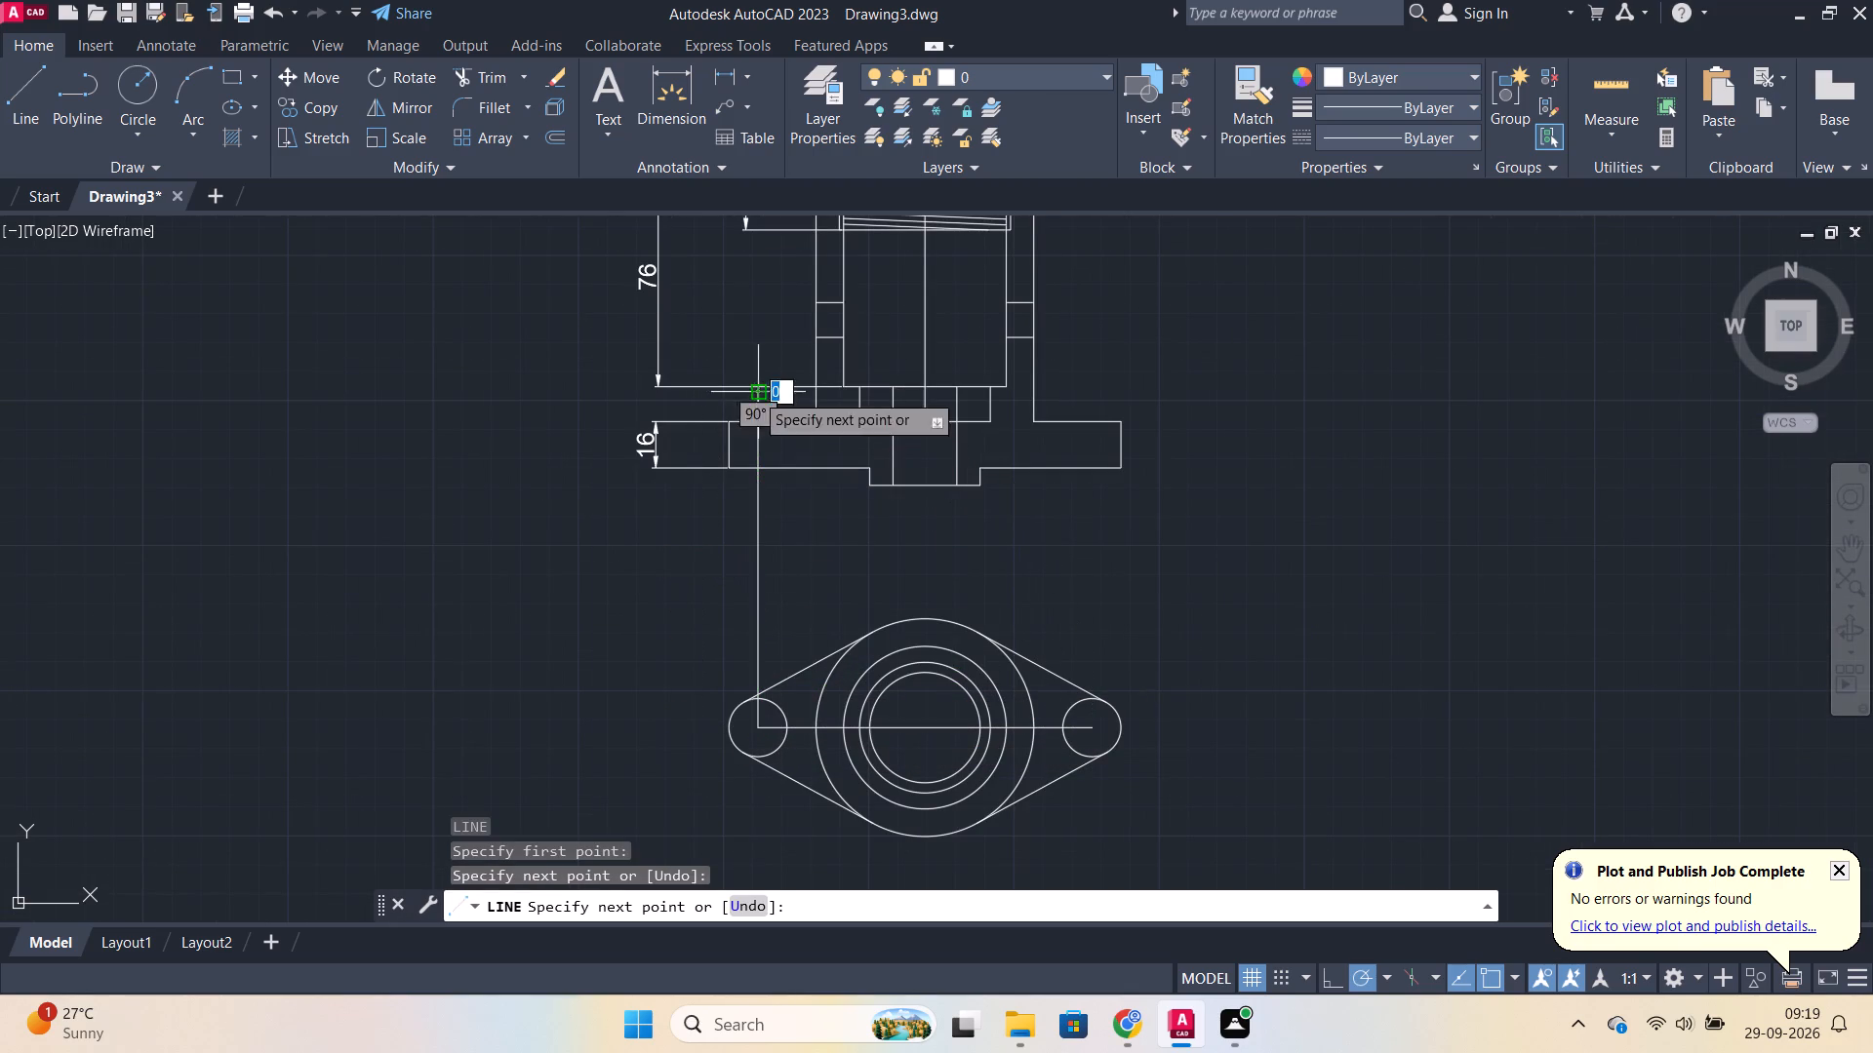
pyautogui.press('Escape')
# Draw a vertical projection line from the top view's right hole centre up past the front view's base.
pyautogui.press('space')
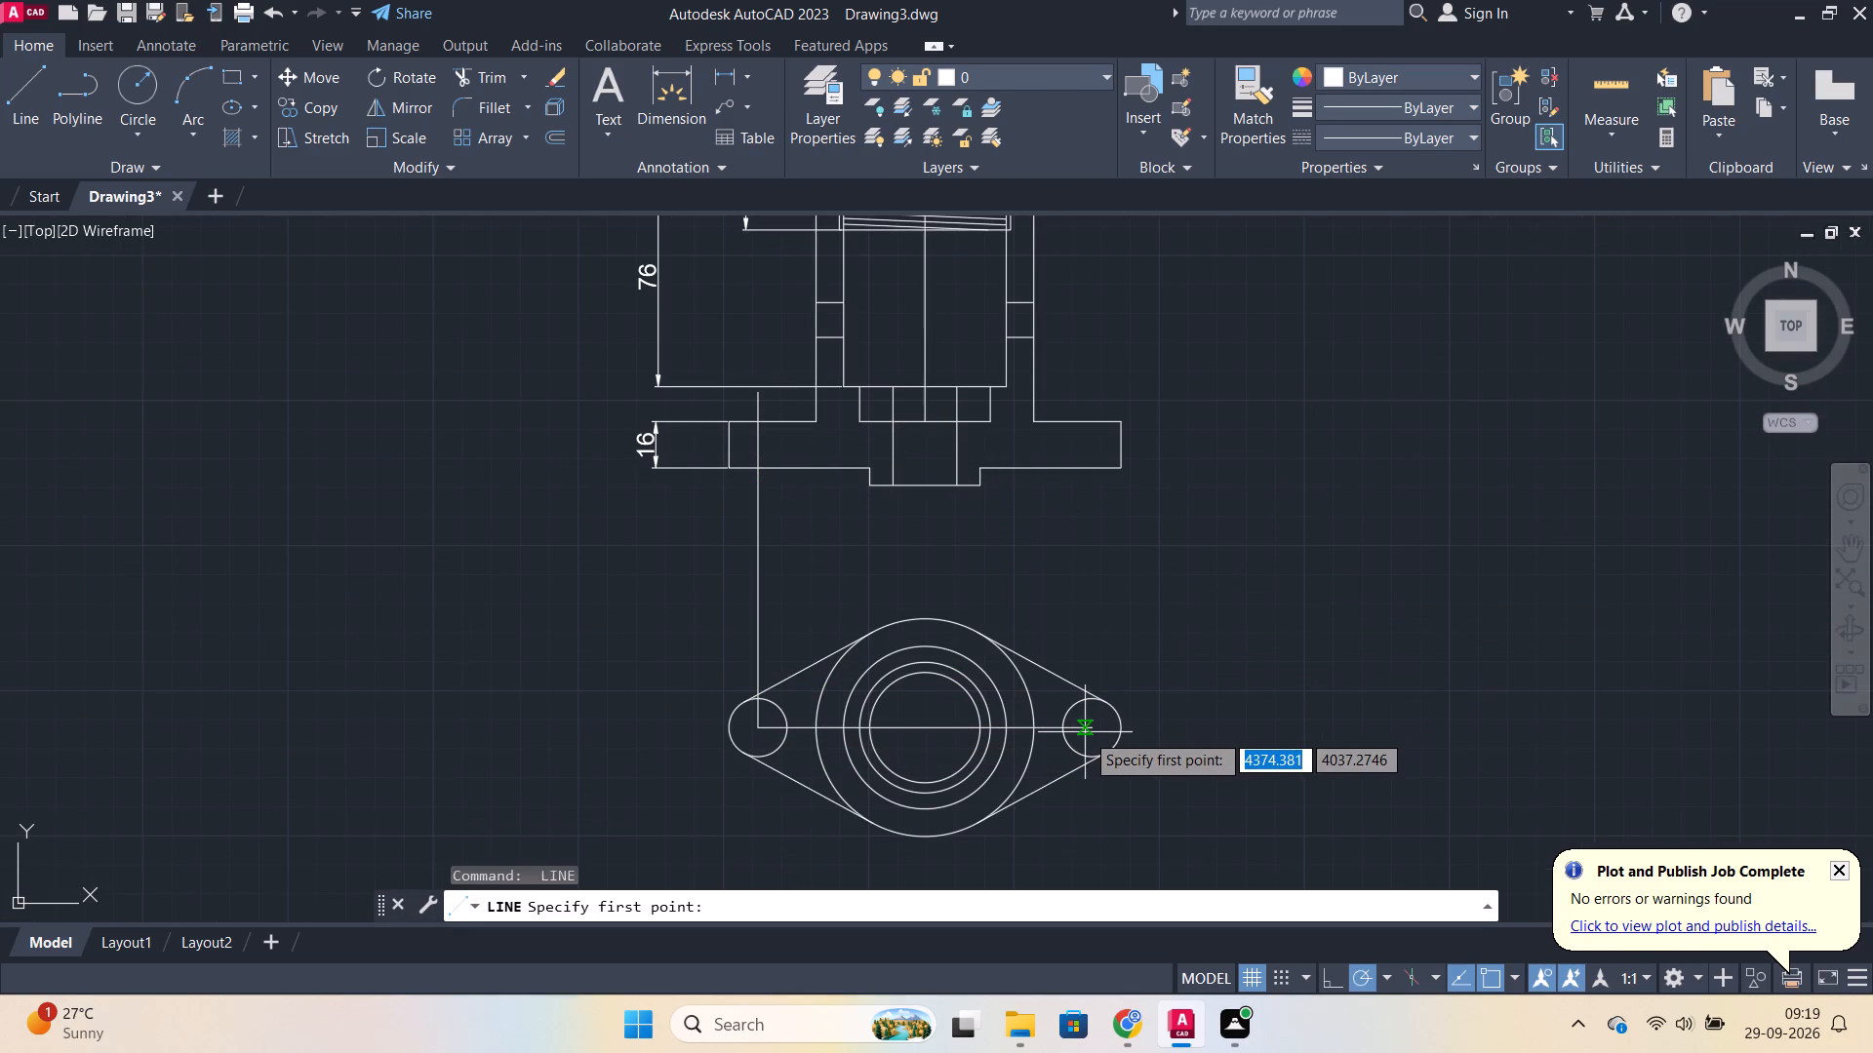
pyautogui.click(1088, 732)
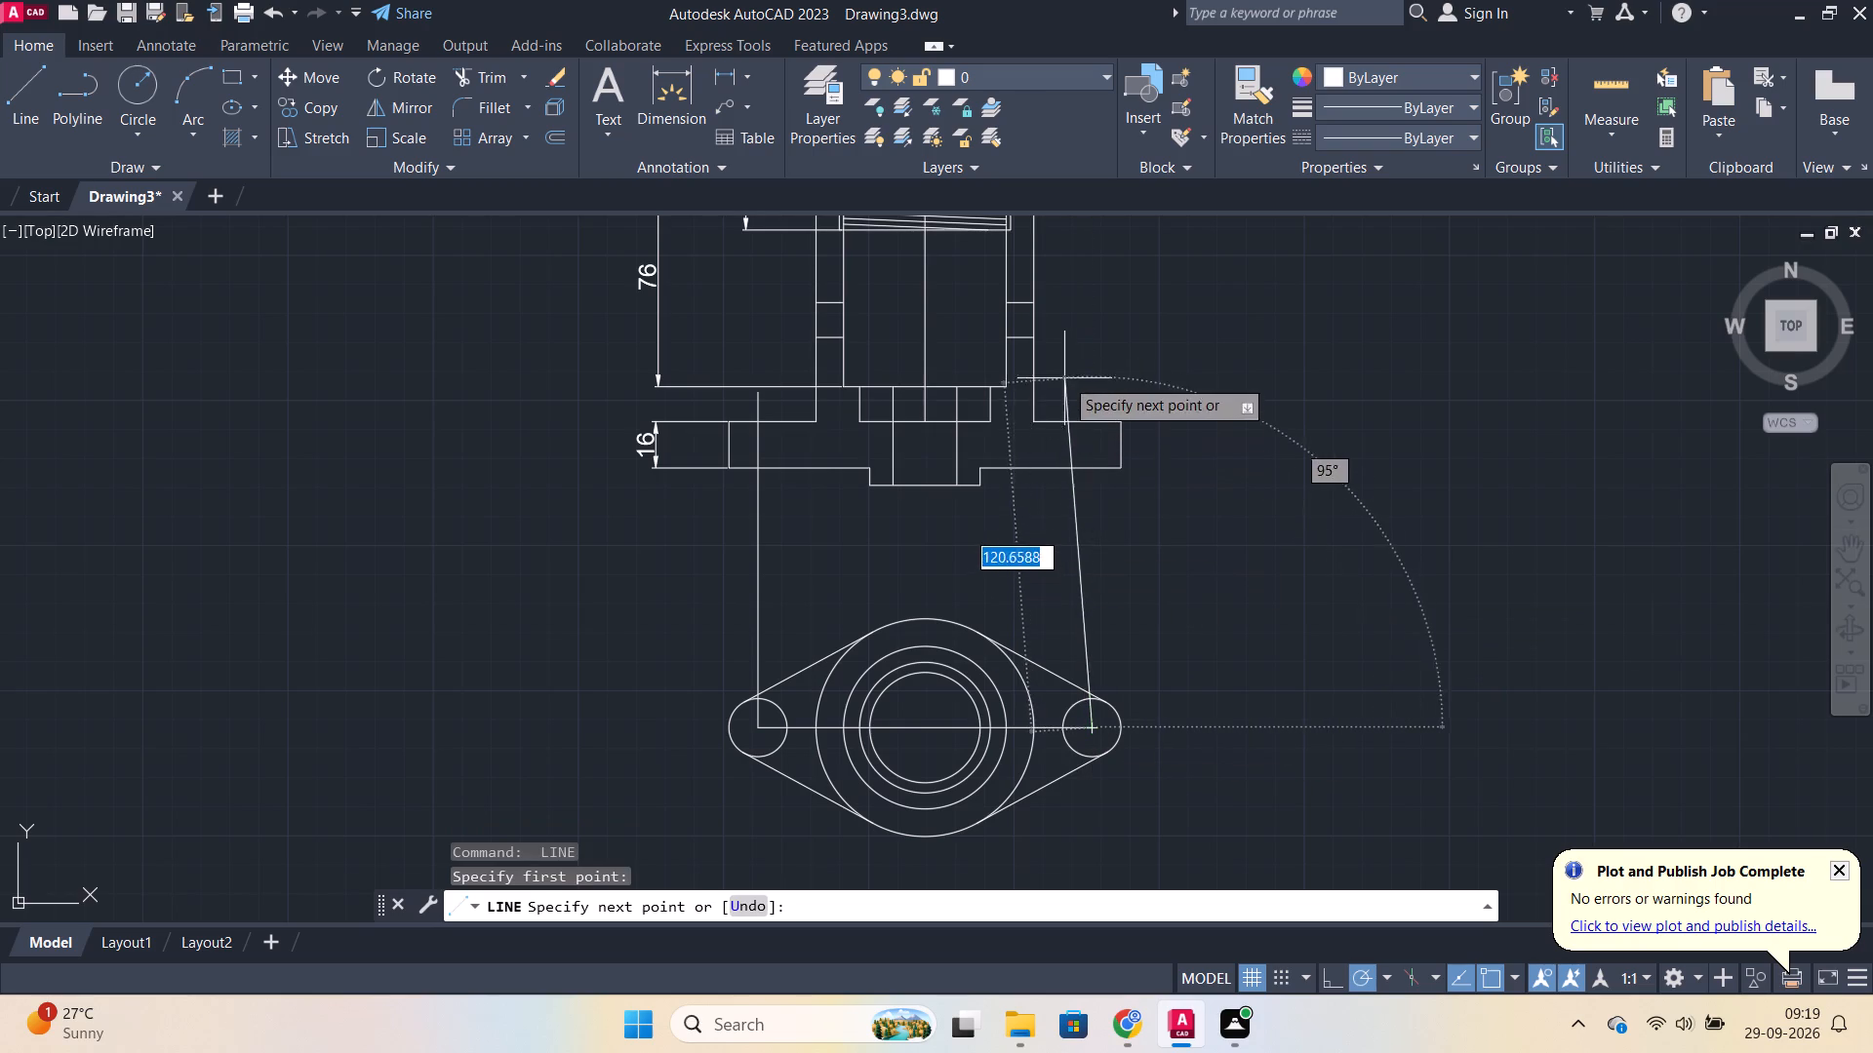
pyautogui.click(1084, 346)
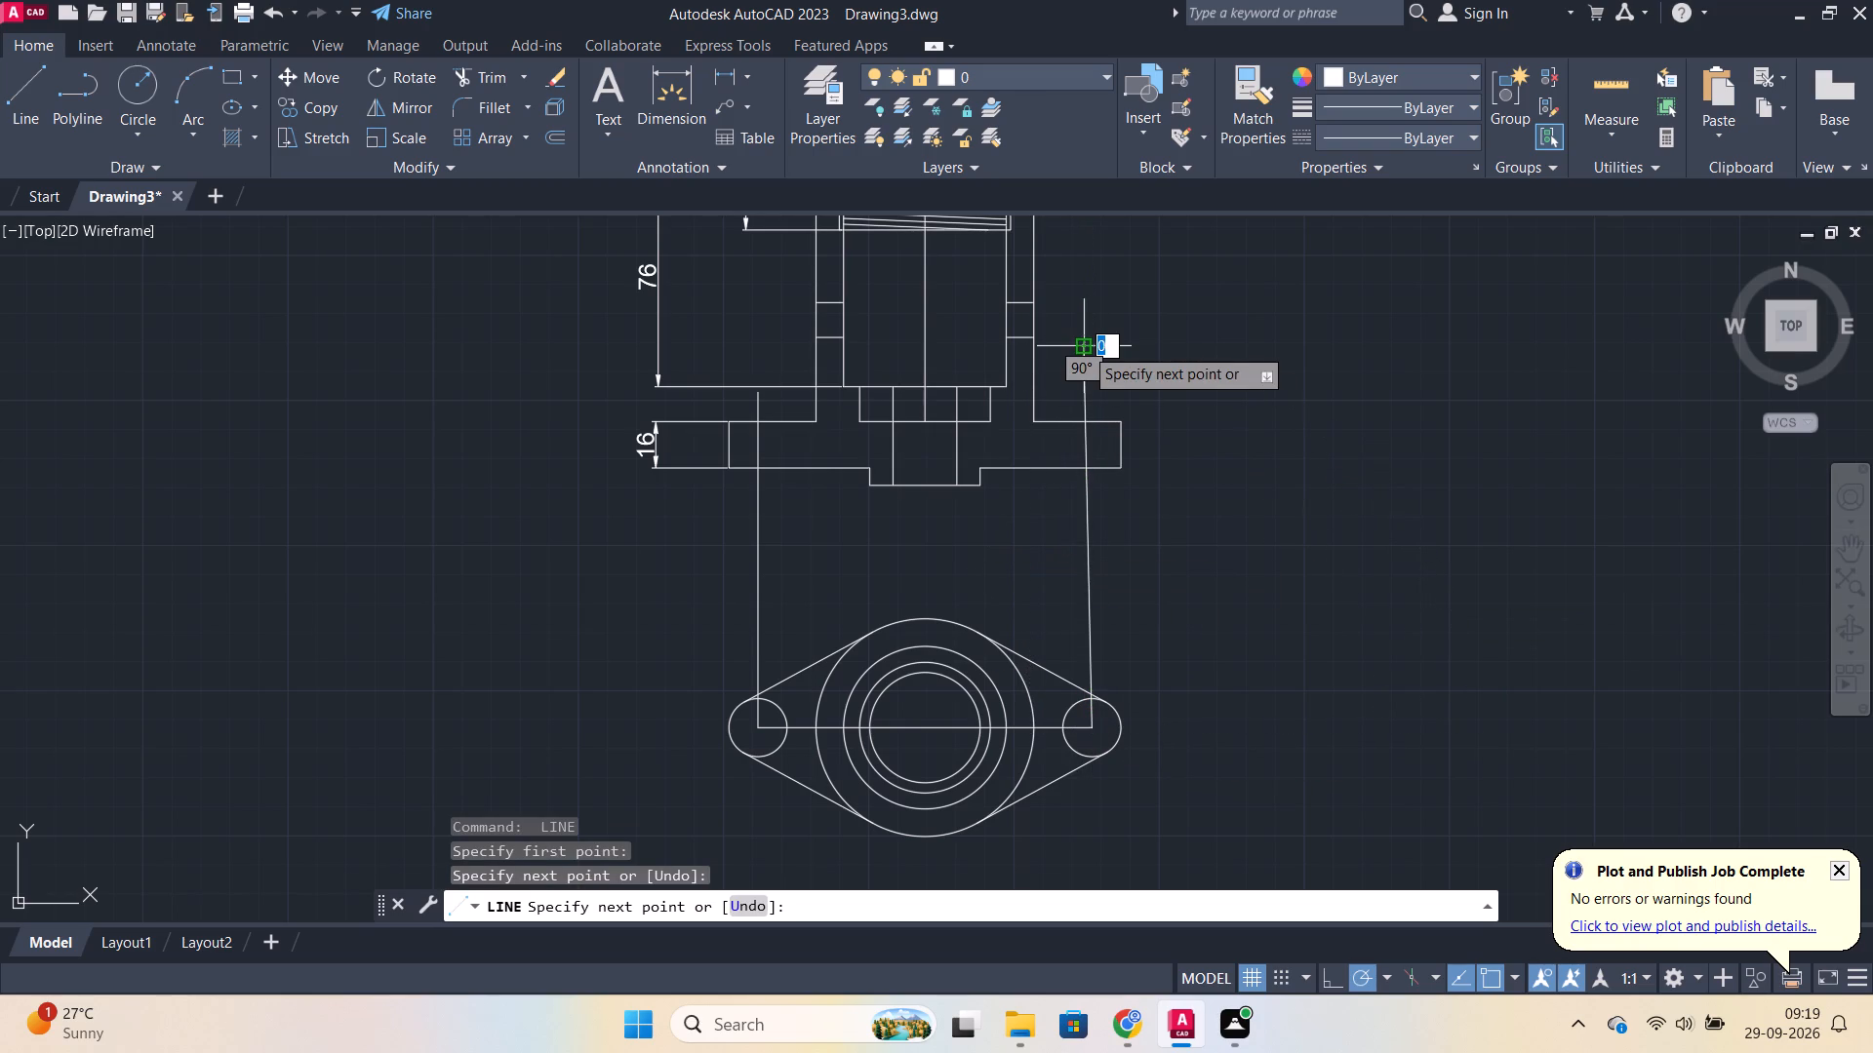
pyautogui.hotkey('ctrl', 'z')
pyautogui.click(1090, 352)
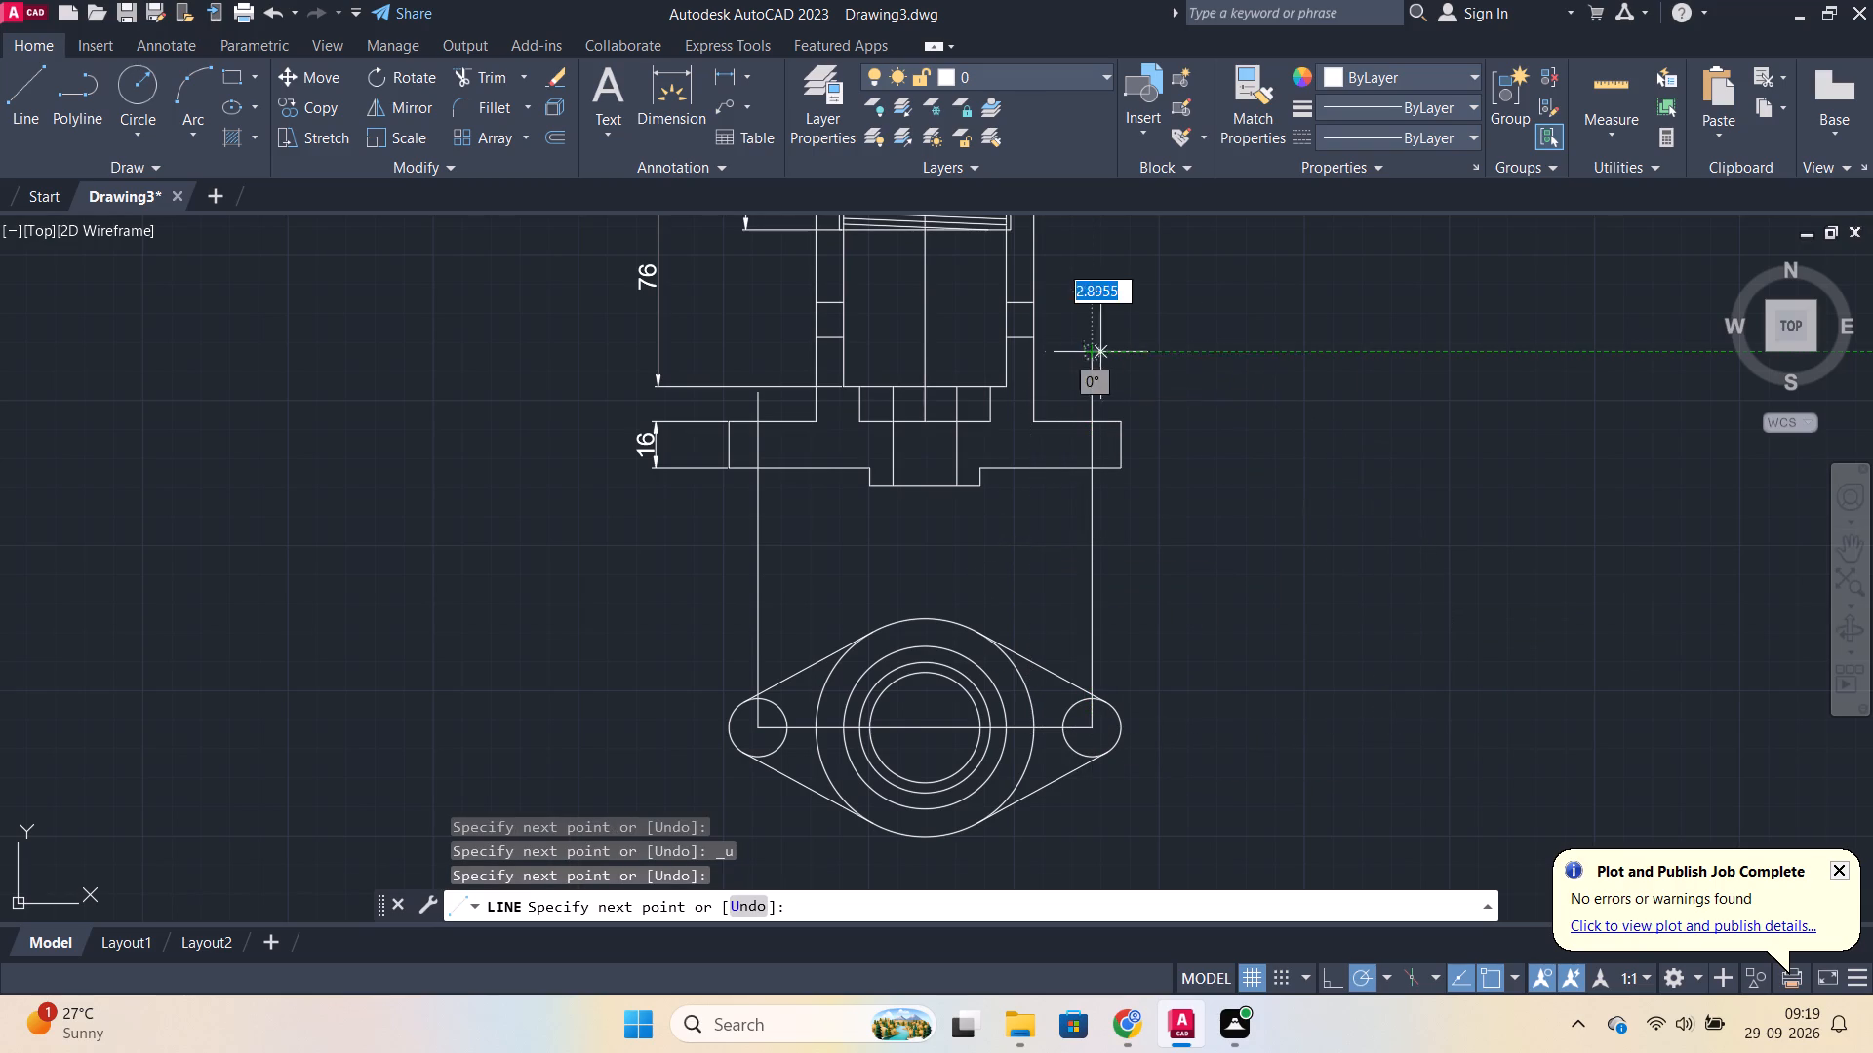
pyautogui.press('Escape')
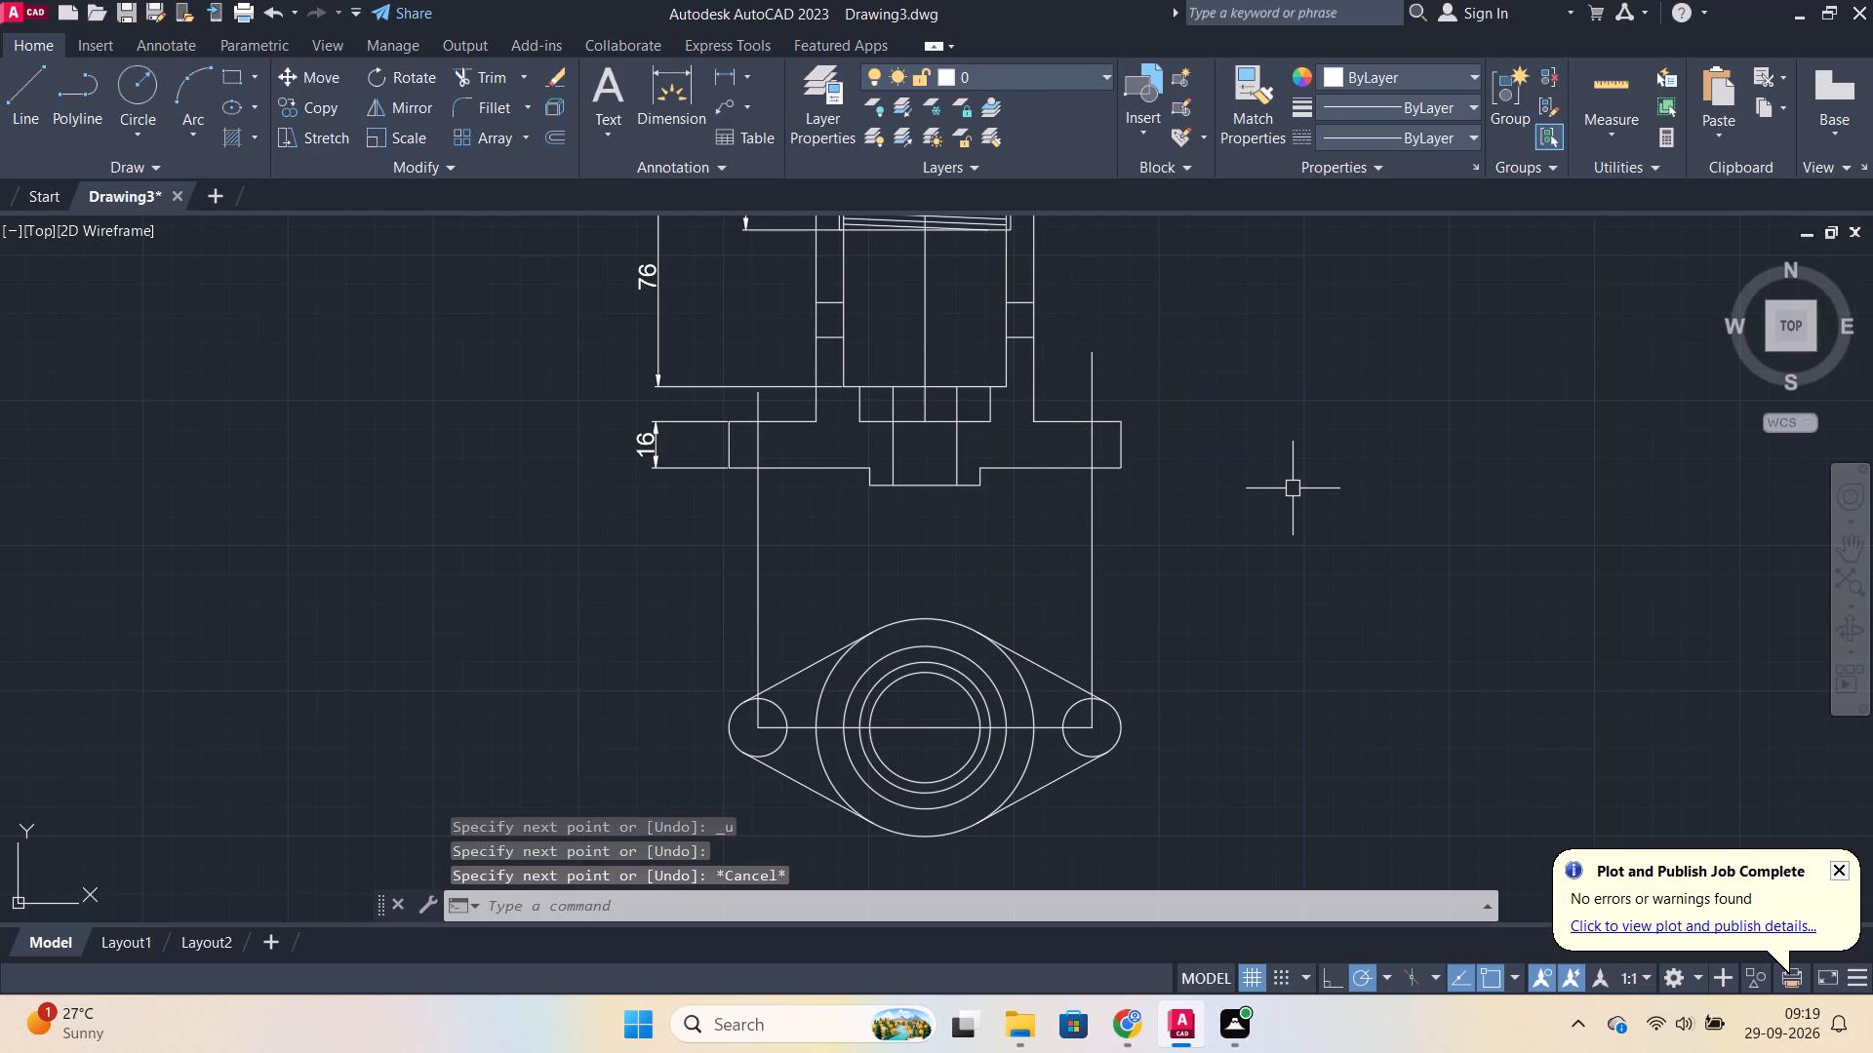
# Trim away both projection lines in the gap between the front view's base and the top view.
pyautogui.write('tr')
pyautogui.press('Return')
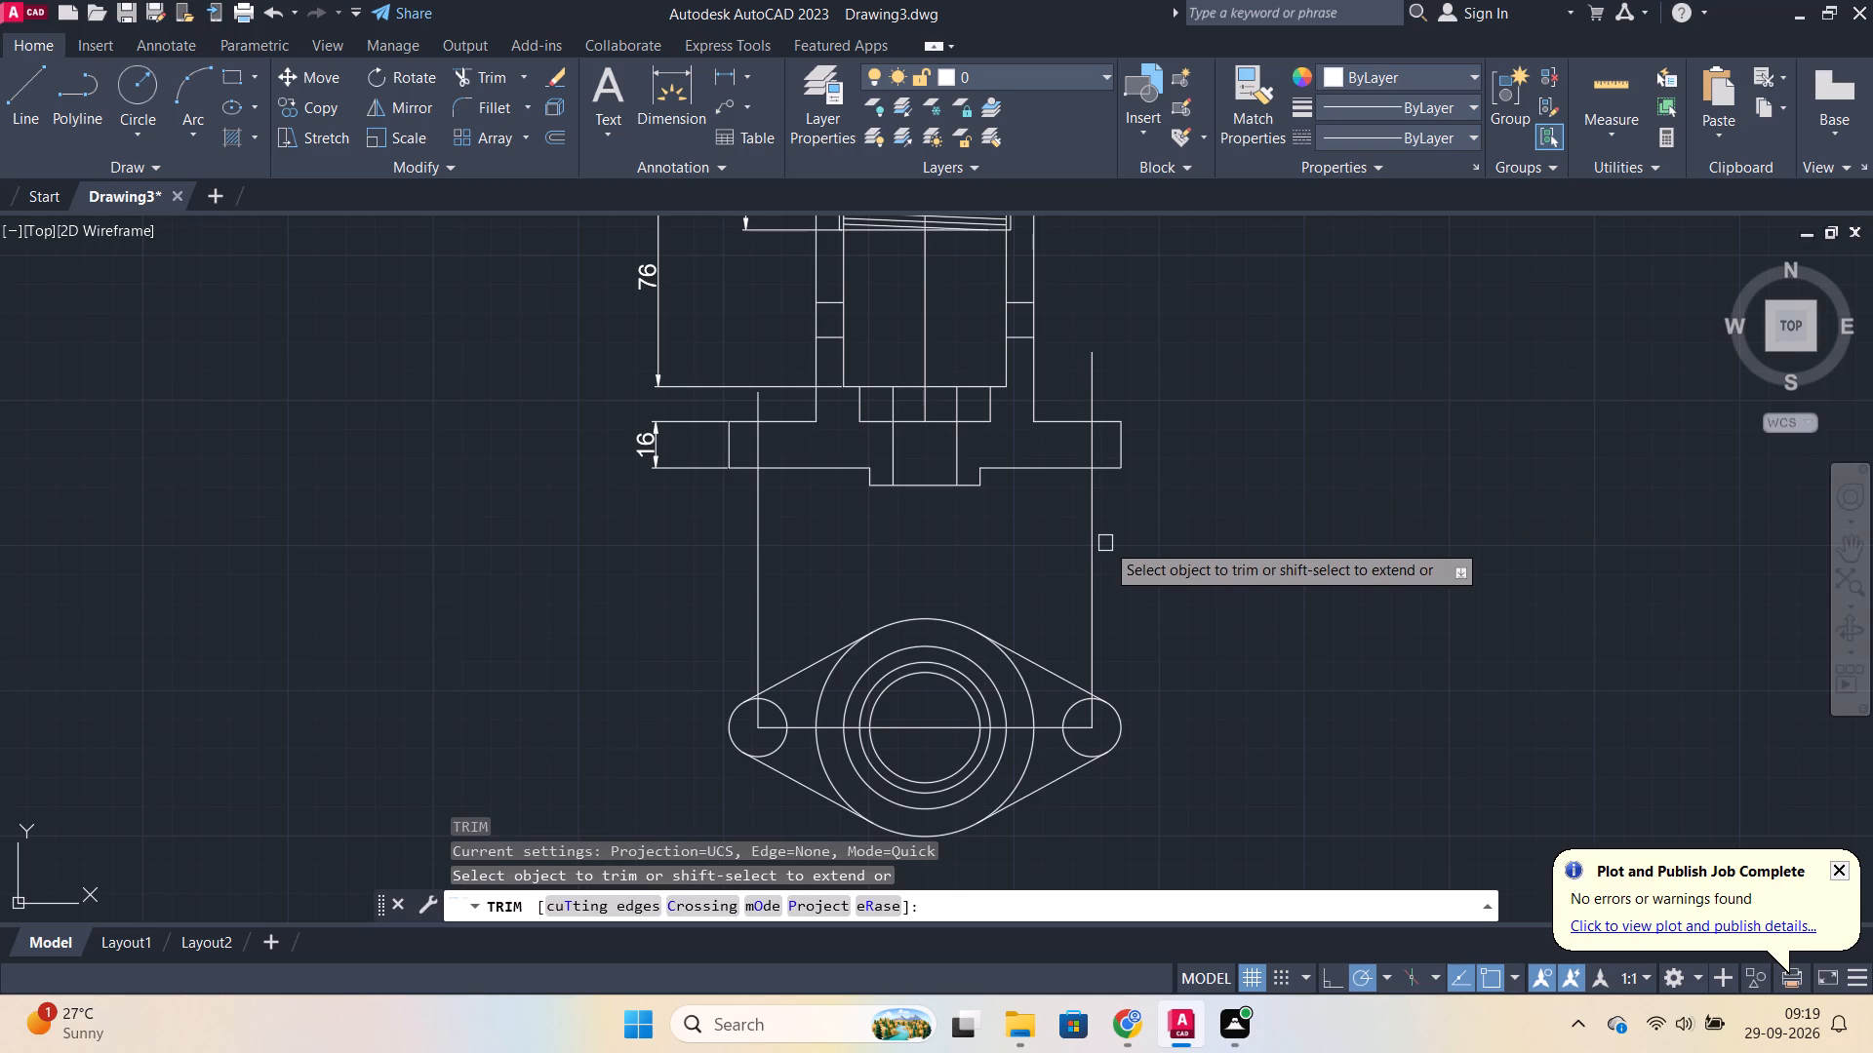
pyautogui.click(1096, 506)
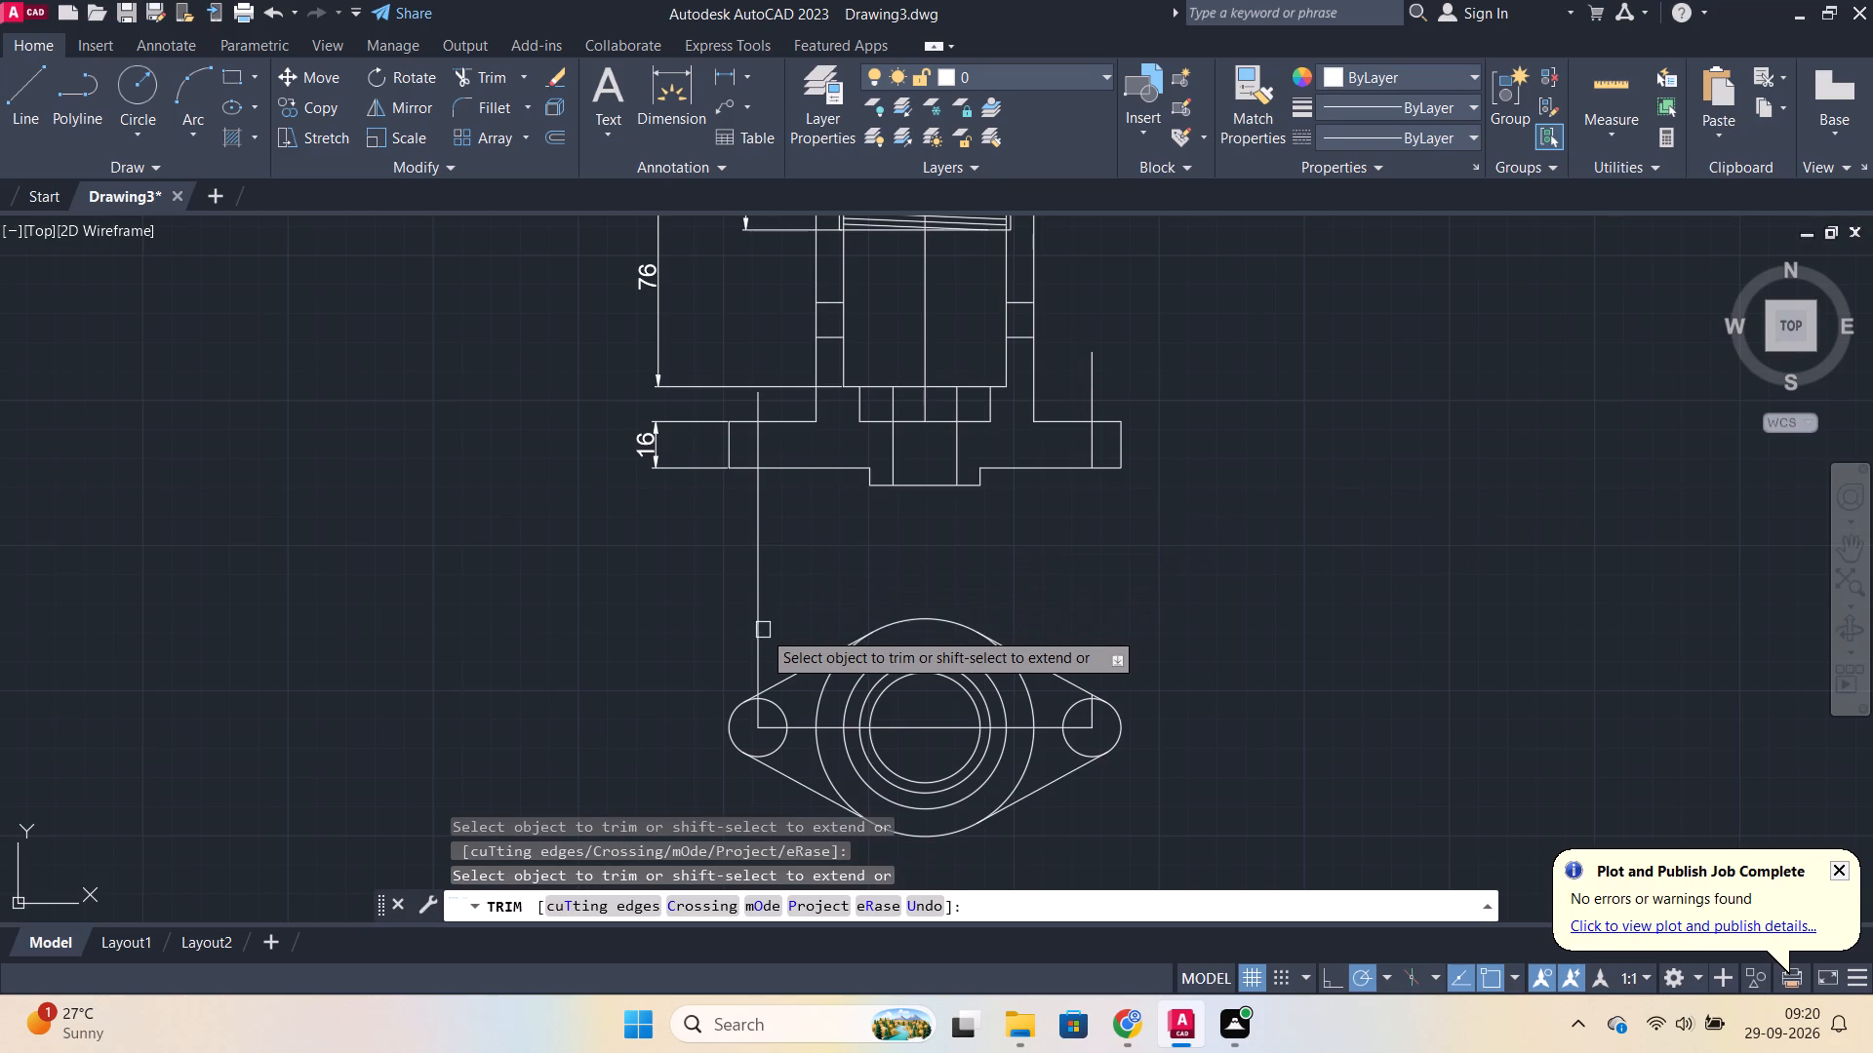
pyautogui.click(762, 630)
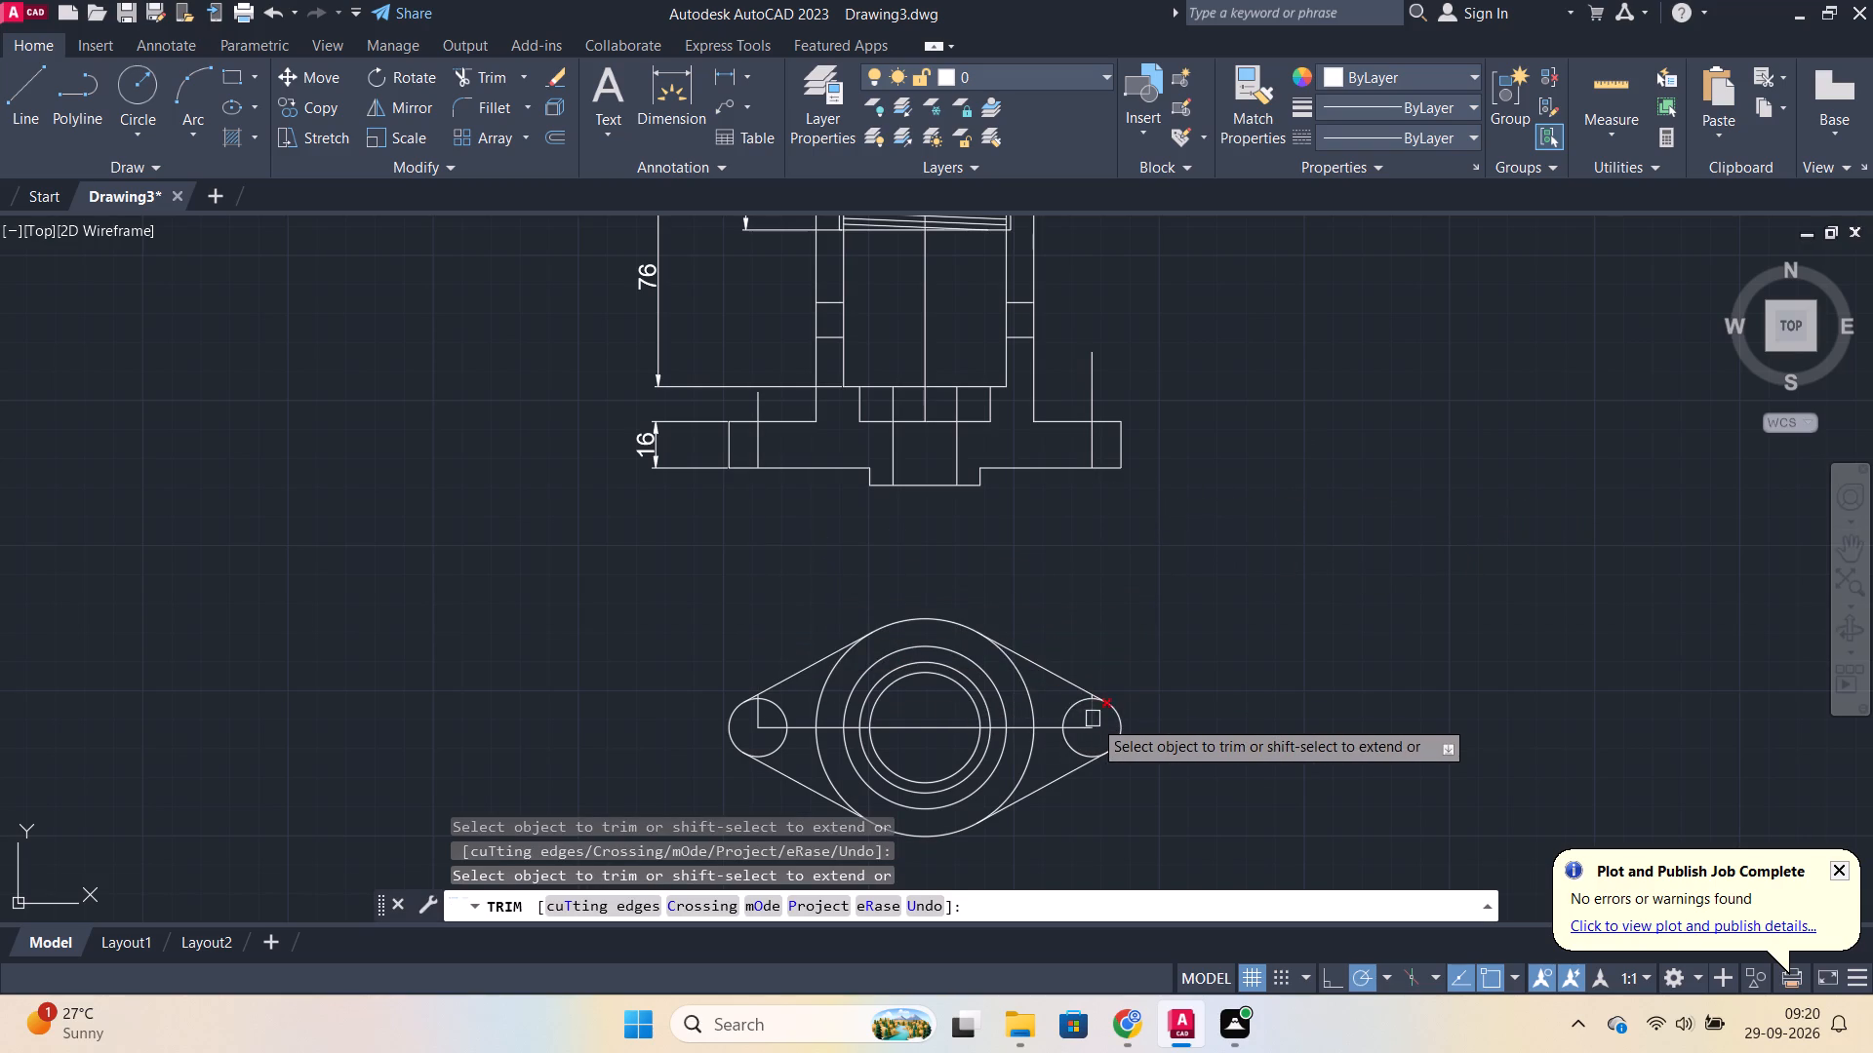
pyautogui.scroll(3, 1093, 706)
pyautogui.scroll(-2, 1096, 717)
pyautogui.press('Escape')
# Erase the two leftover projection-line stubs at the top view's left and right hole centres.
pyautogui.click(1090, 721)
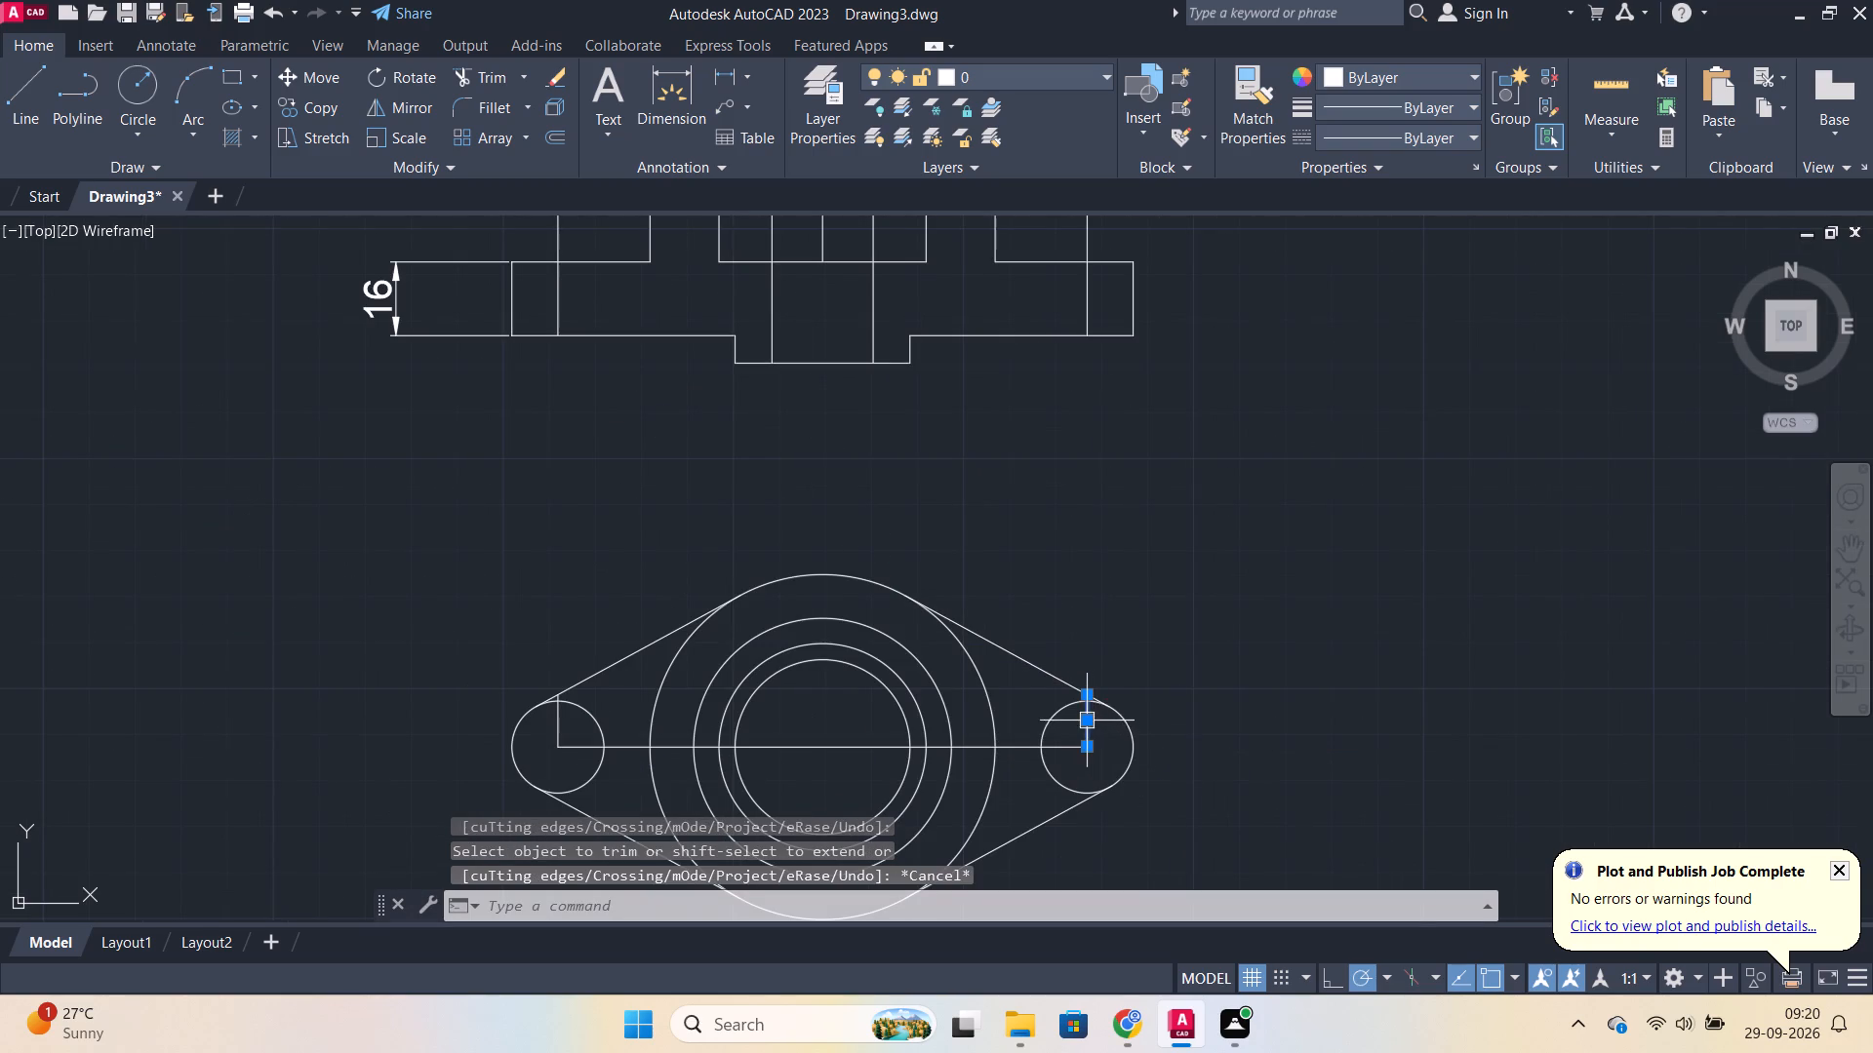
pyautogui.click(555, 724)
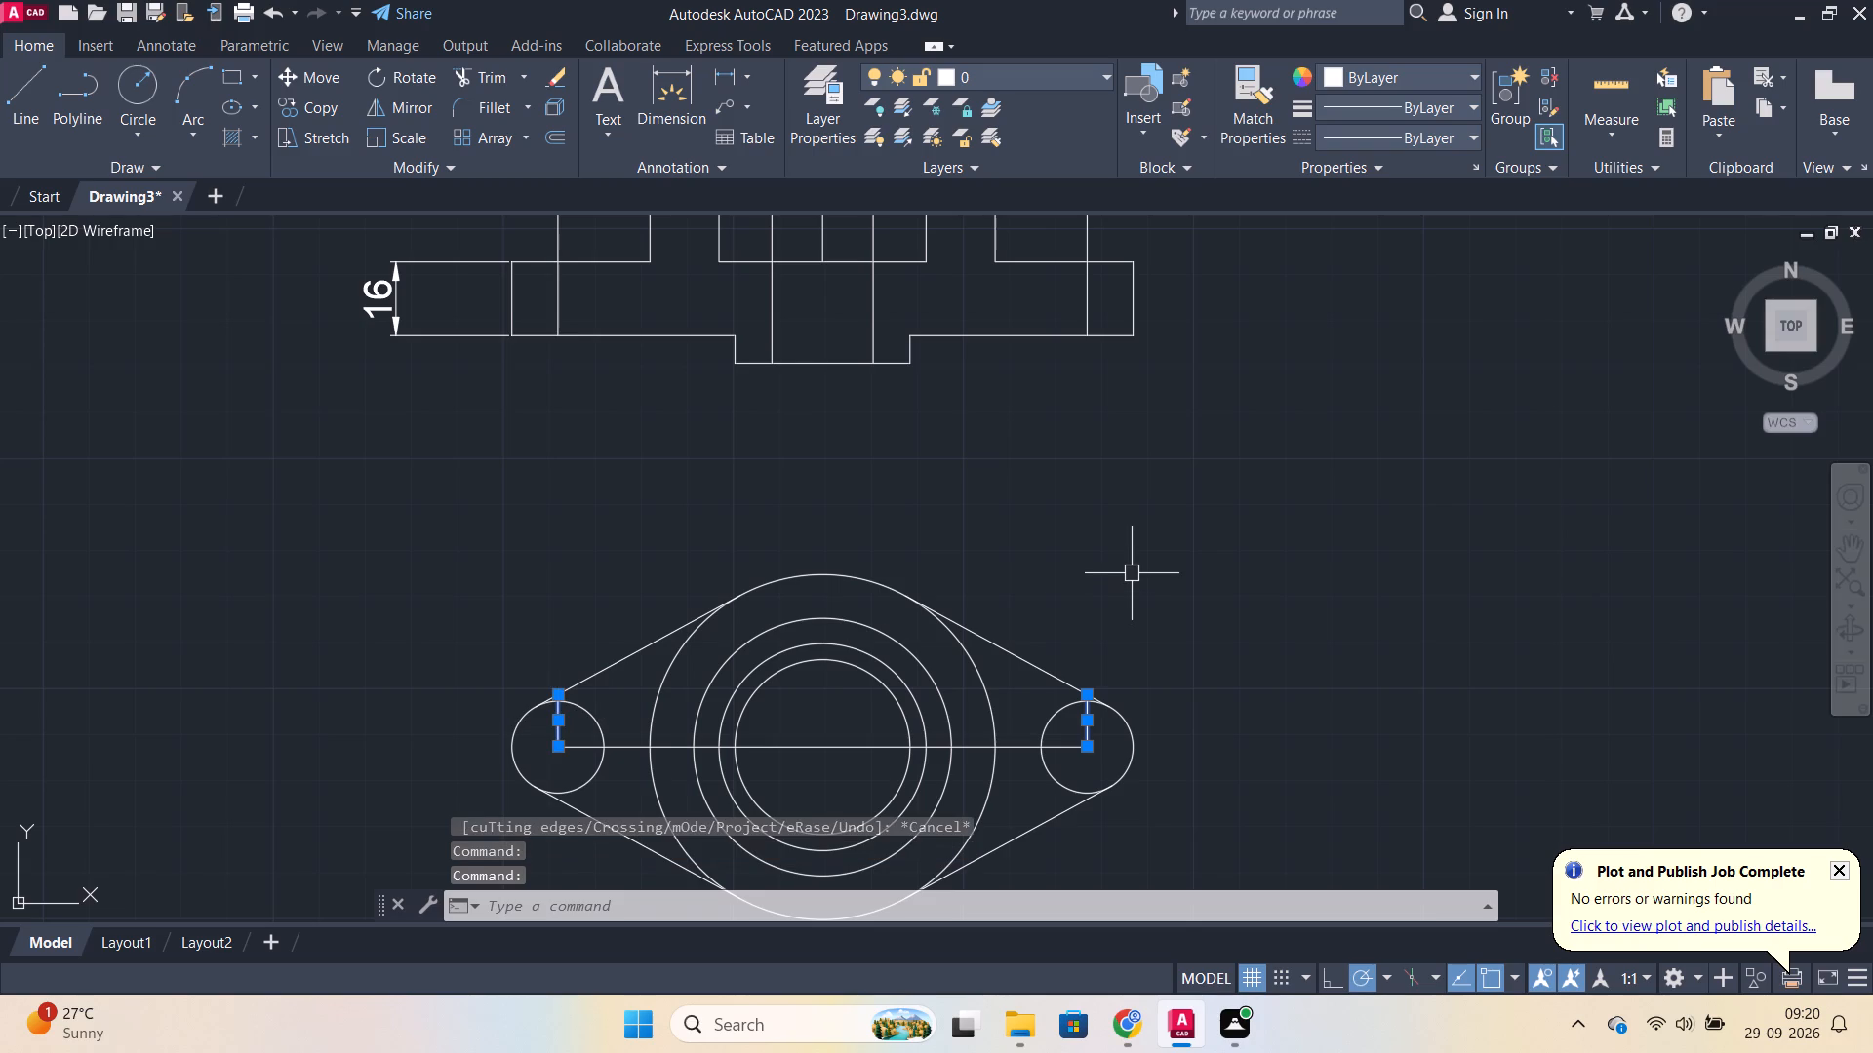
pyautogui.press('e')
pyautogui.press('Return')
# Offset the right hole's projection line in the front view's base outward by 7.
pyautogui.moveTo(1128, 420); pyautogui.dragTo(1112, 585, button='middle')
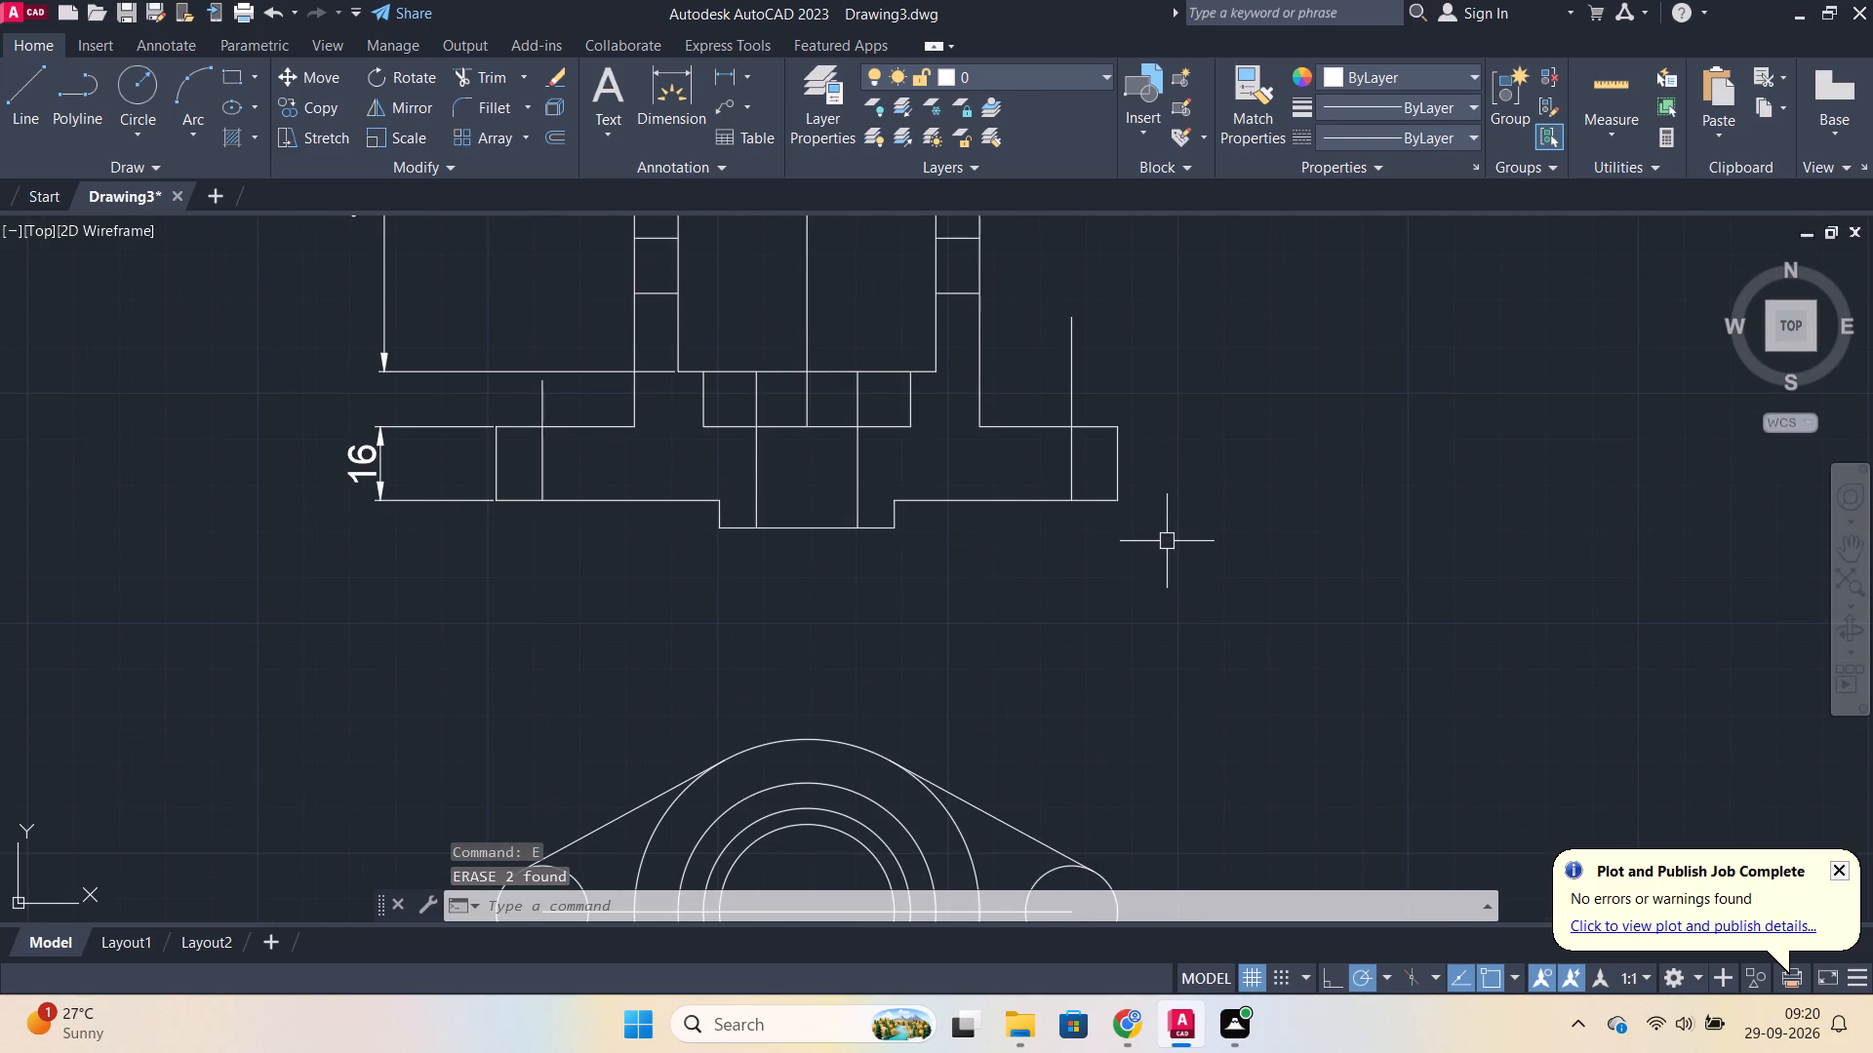
pyautogui.press('o')
pyautogui.press('Return')
pyautogui.press('Return')
pyautogui.click(1078, 462)
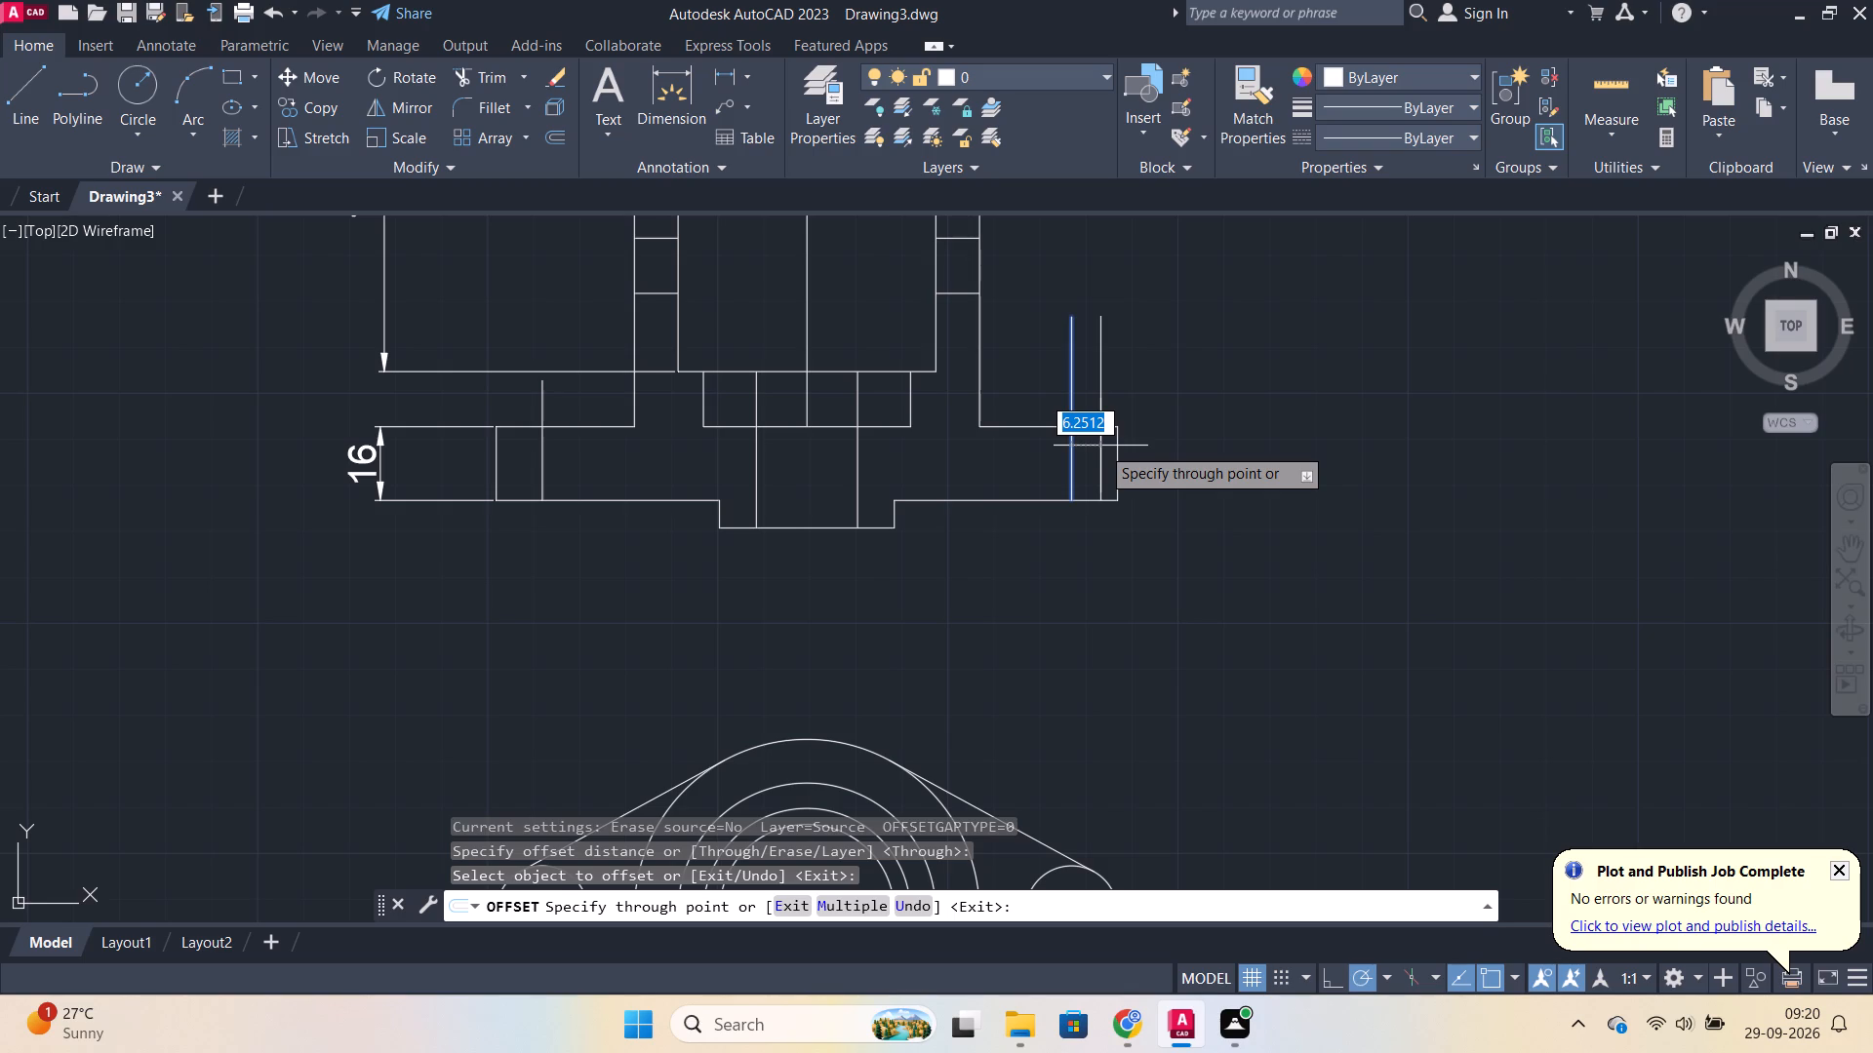
pyautogui.press('7')
pyautogui.press('Return')
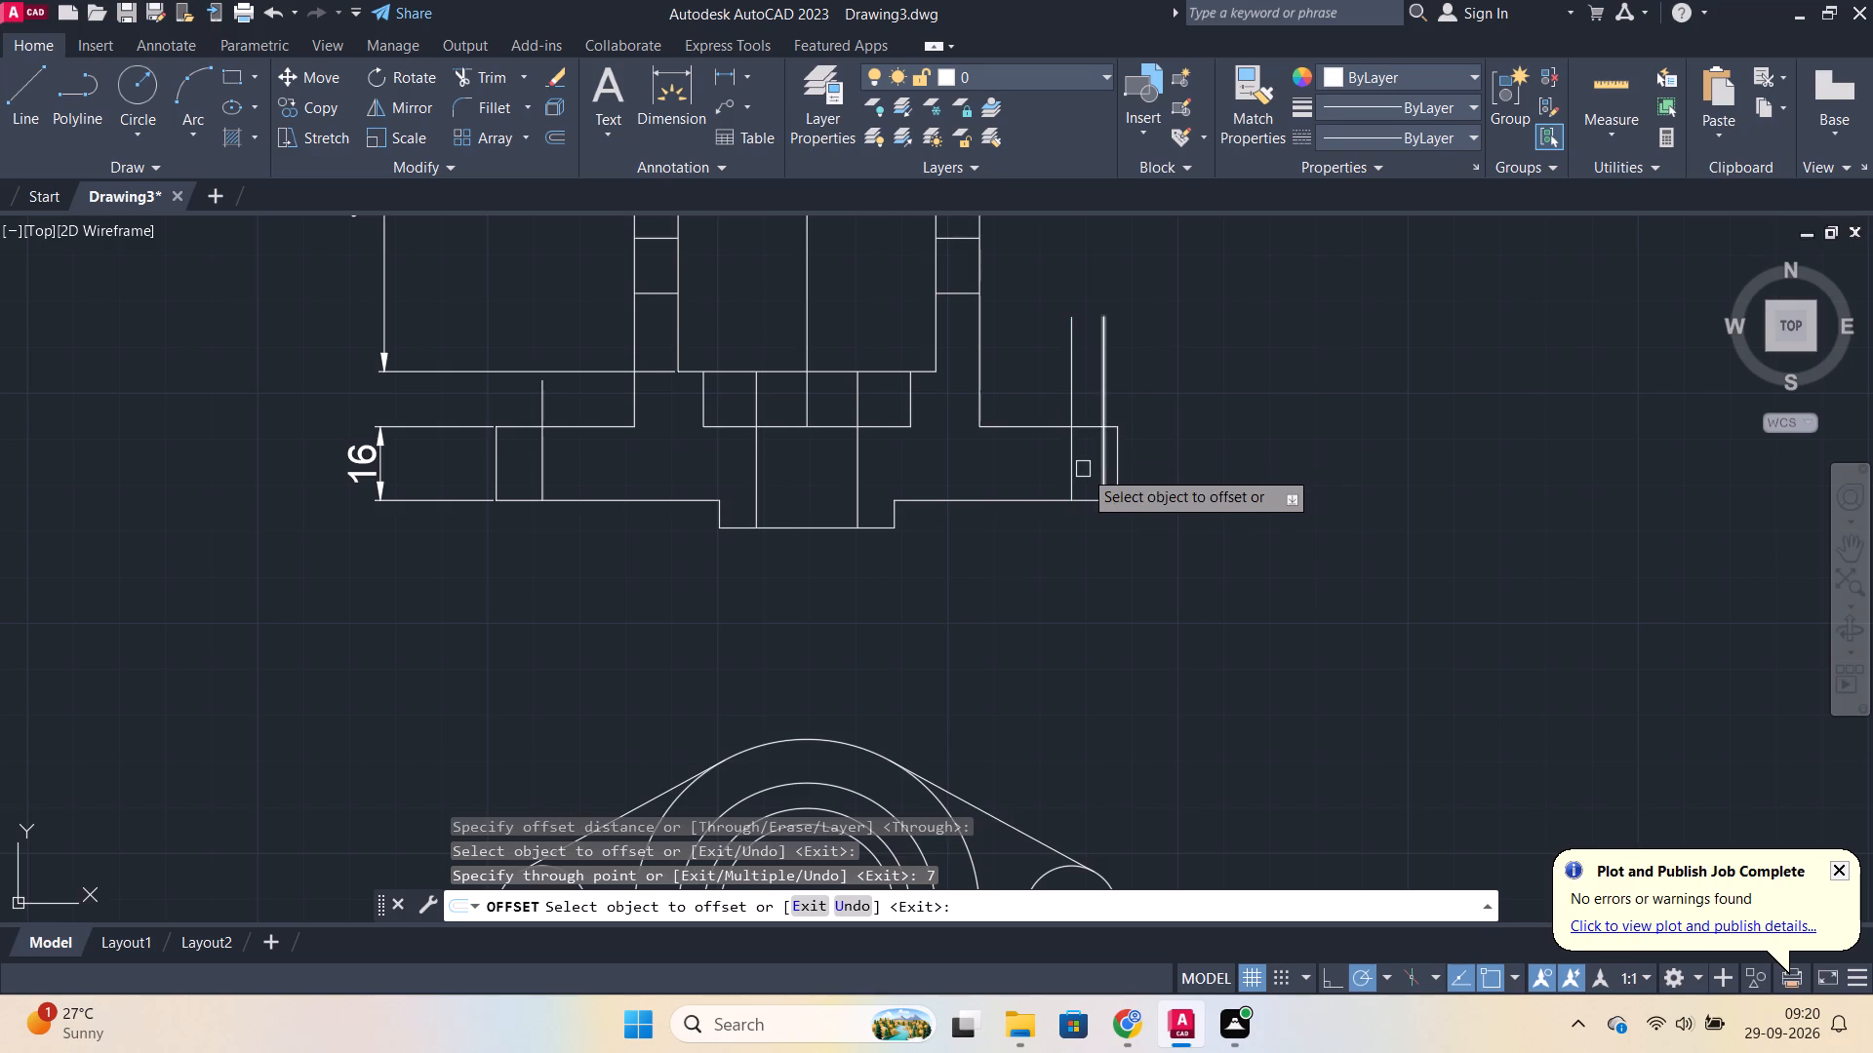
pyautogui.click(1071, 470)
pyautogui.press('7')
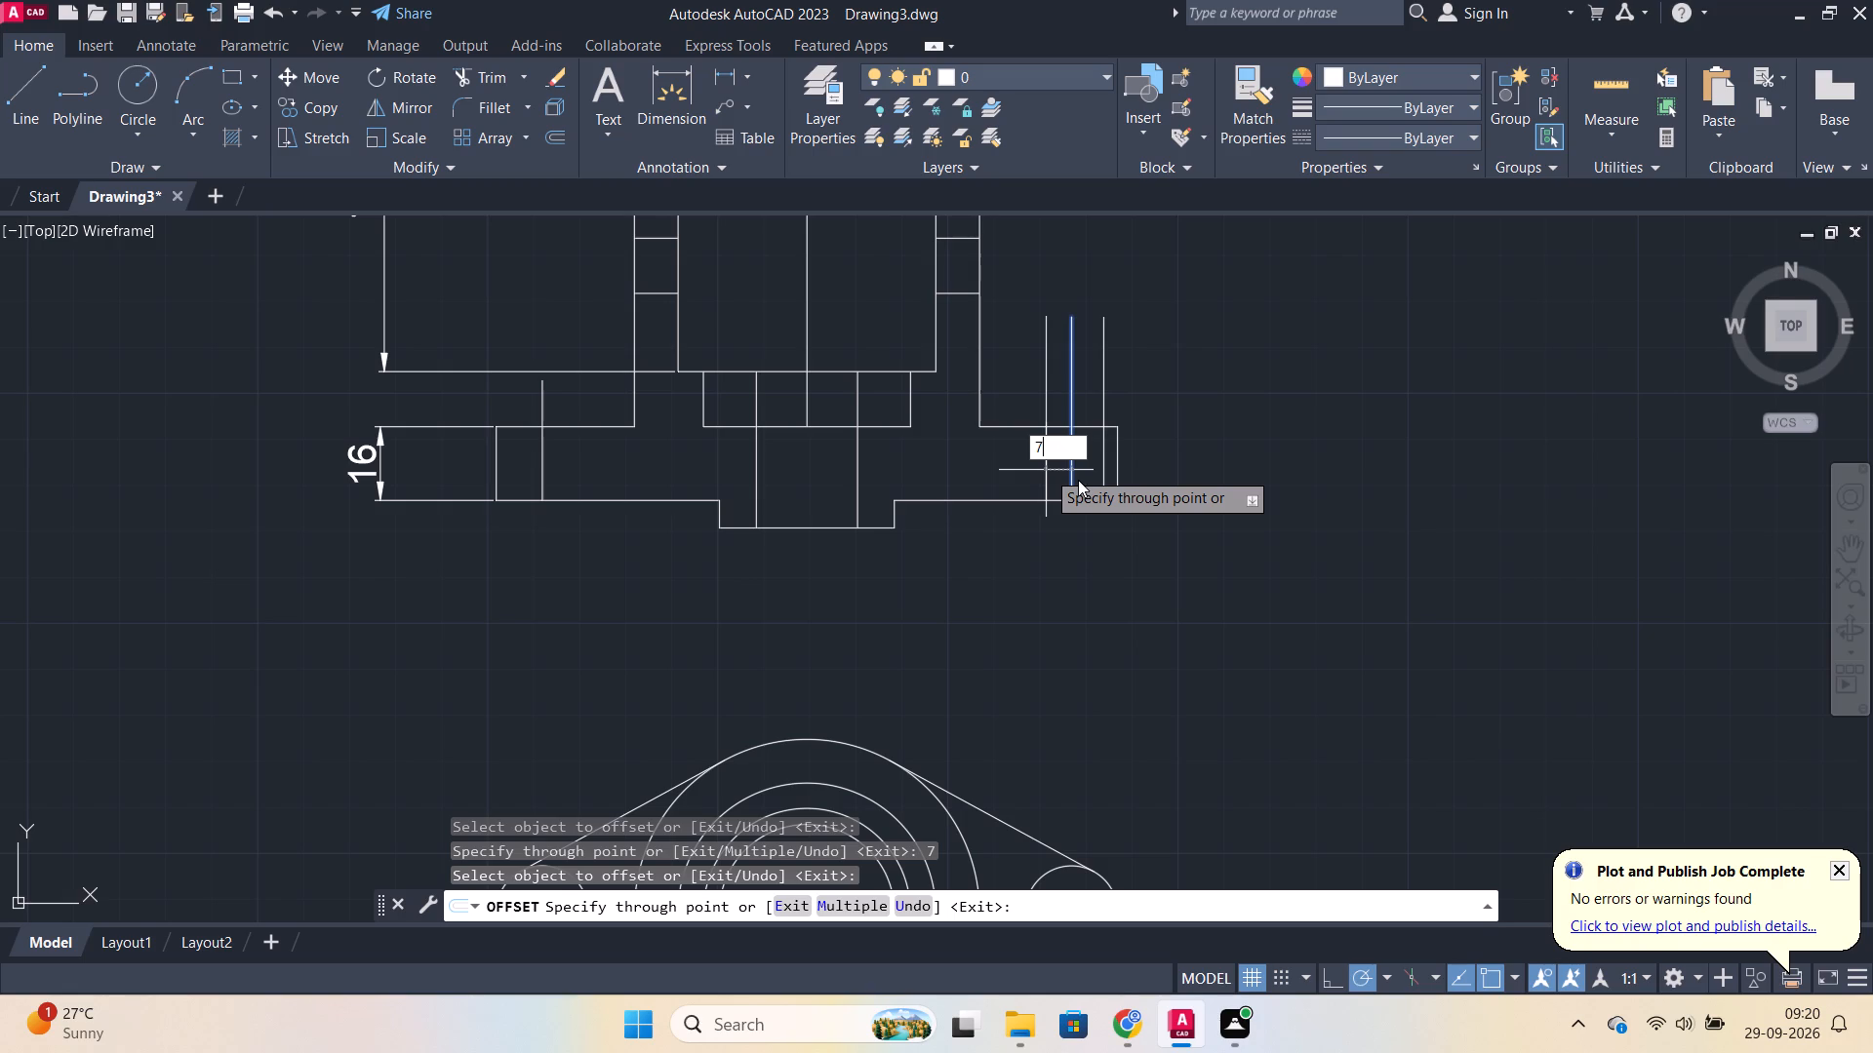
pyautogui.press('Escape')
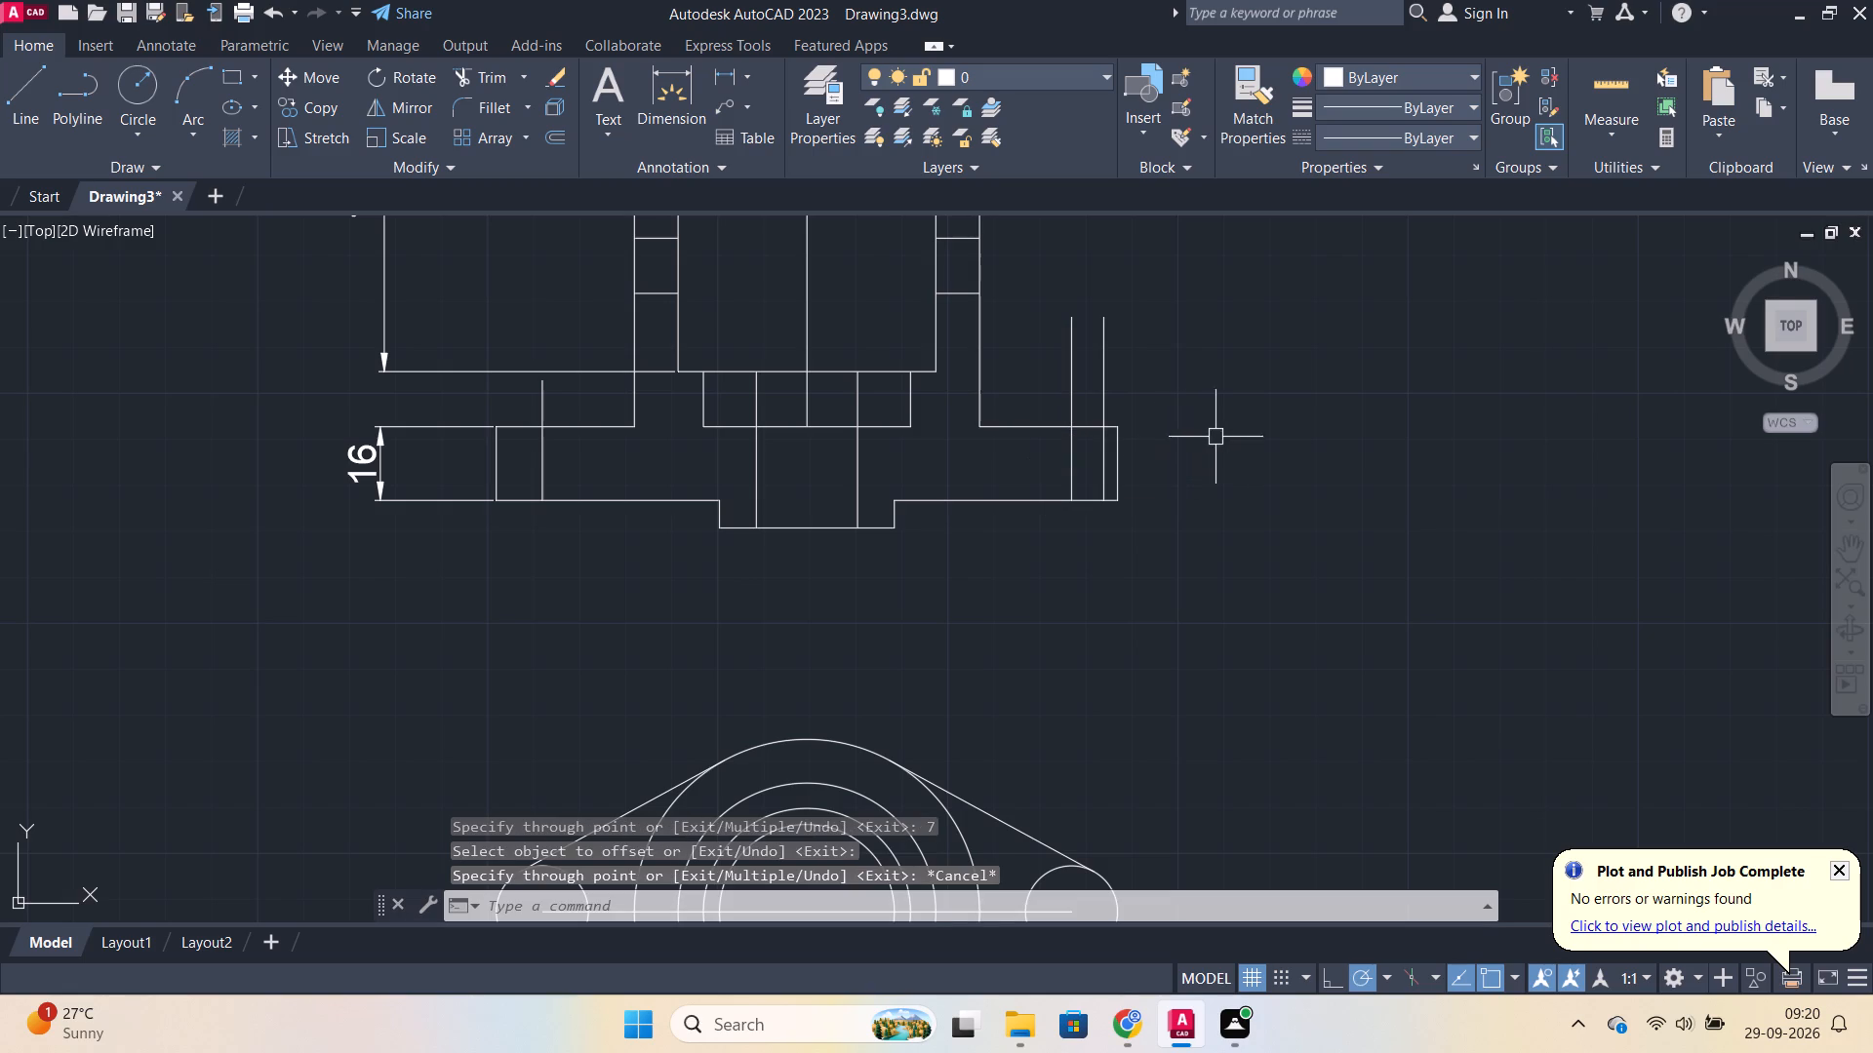
# Check the horizontal distance between the two flange-hole centres in the top view with a linear dimension preview.
pyautogui.scroll(-1, 1136, 439)
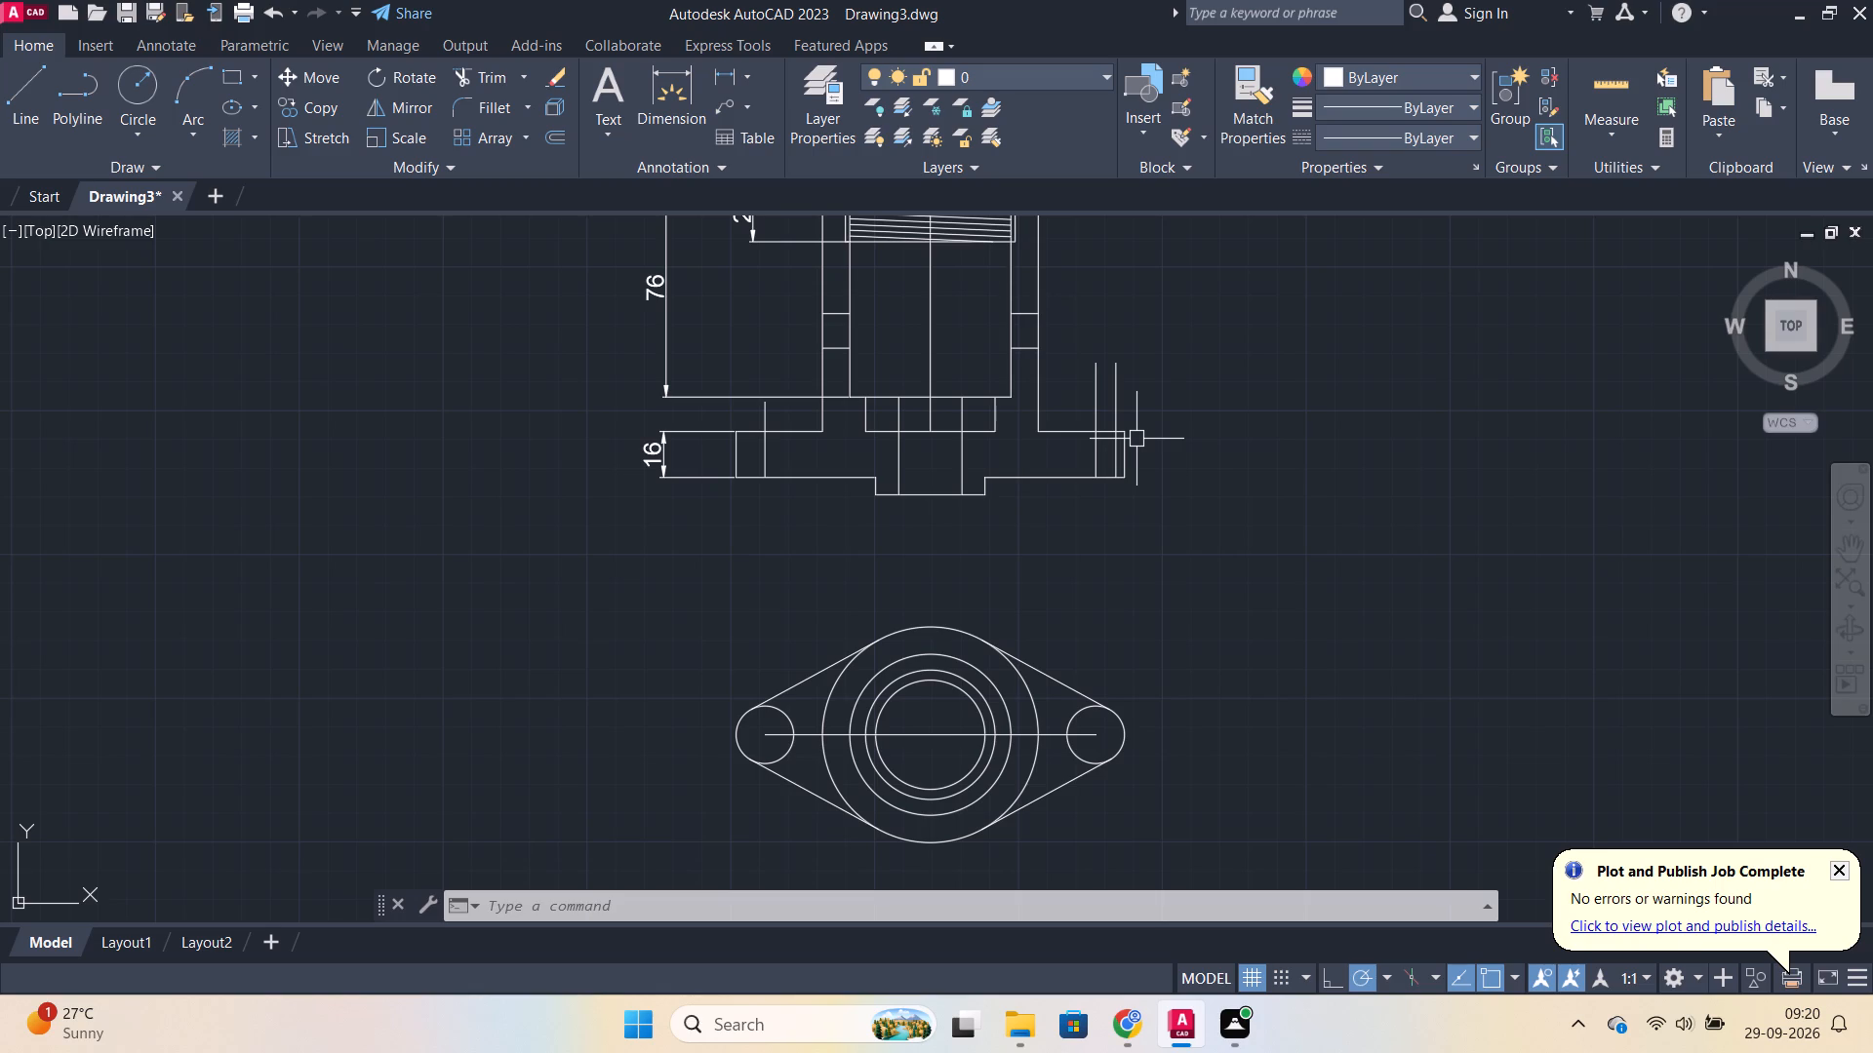
pyautogui.click(734, 73)
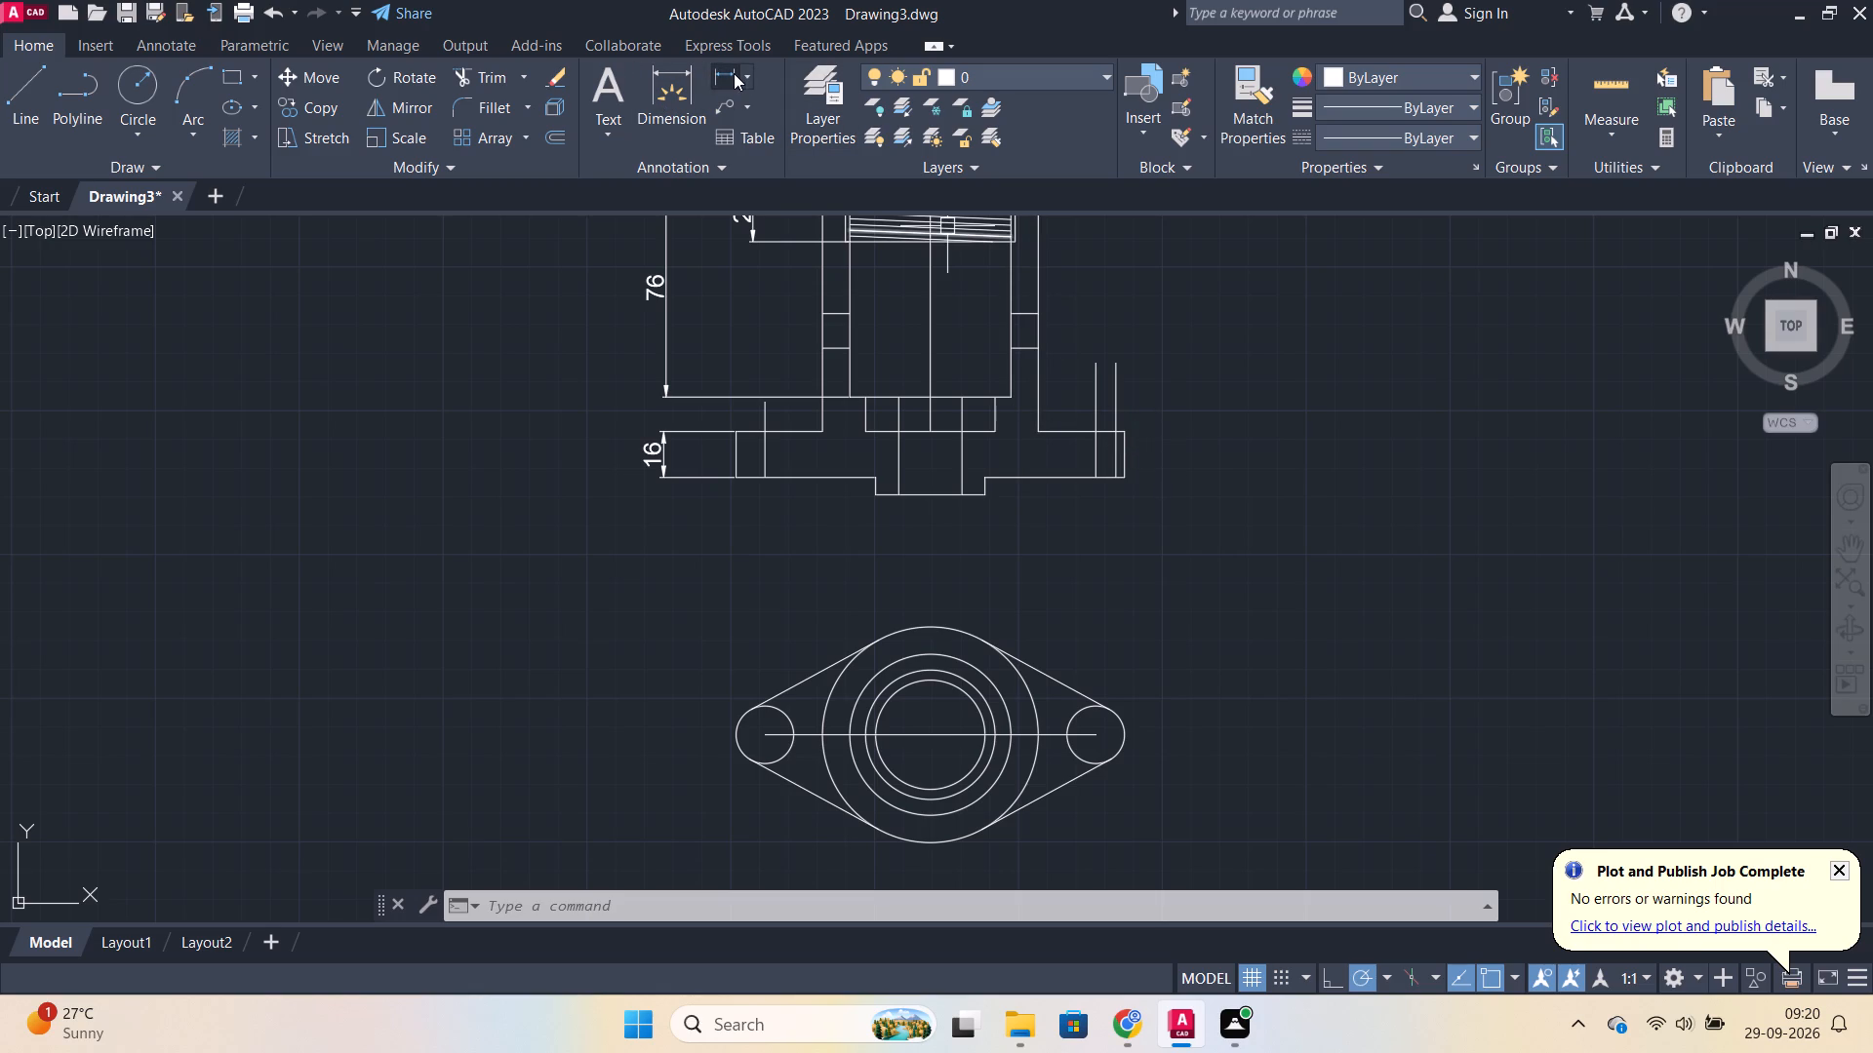
pyautogui.click(761, 731)
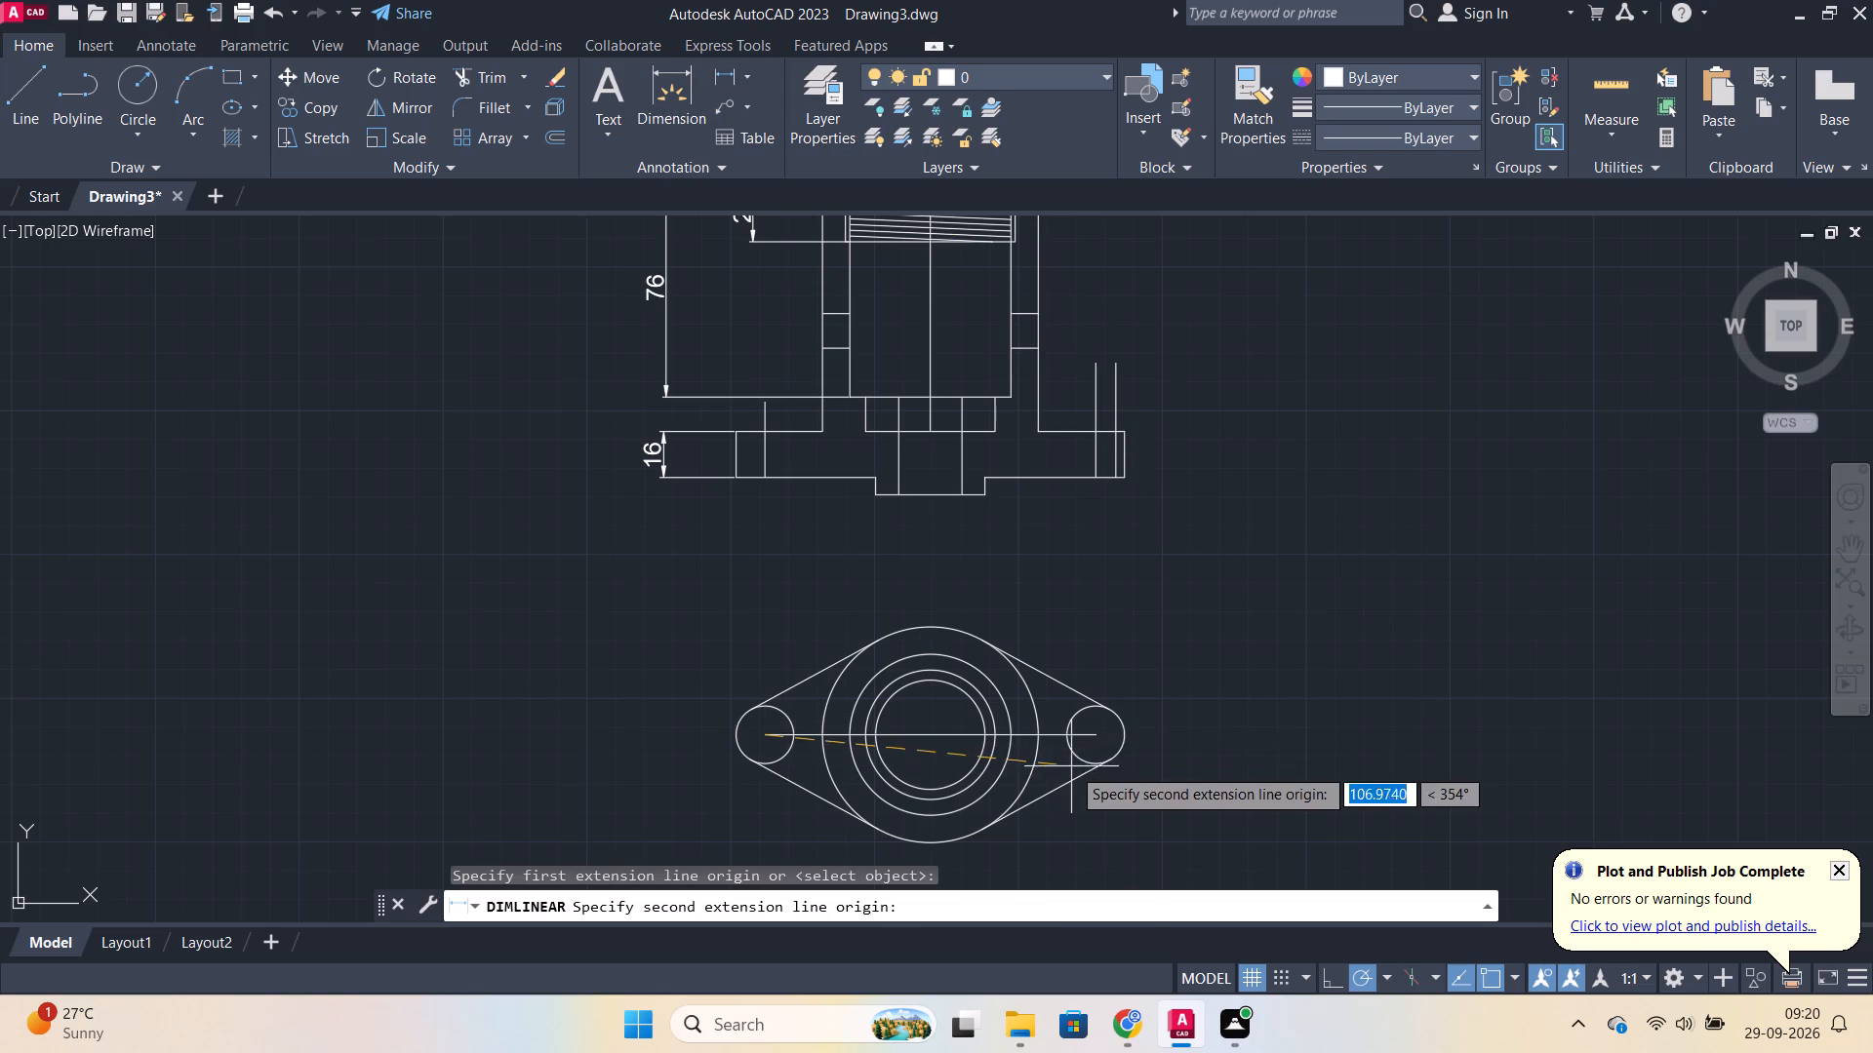
pyautogui.click(1093, 739)
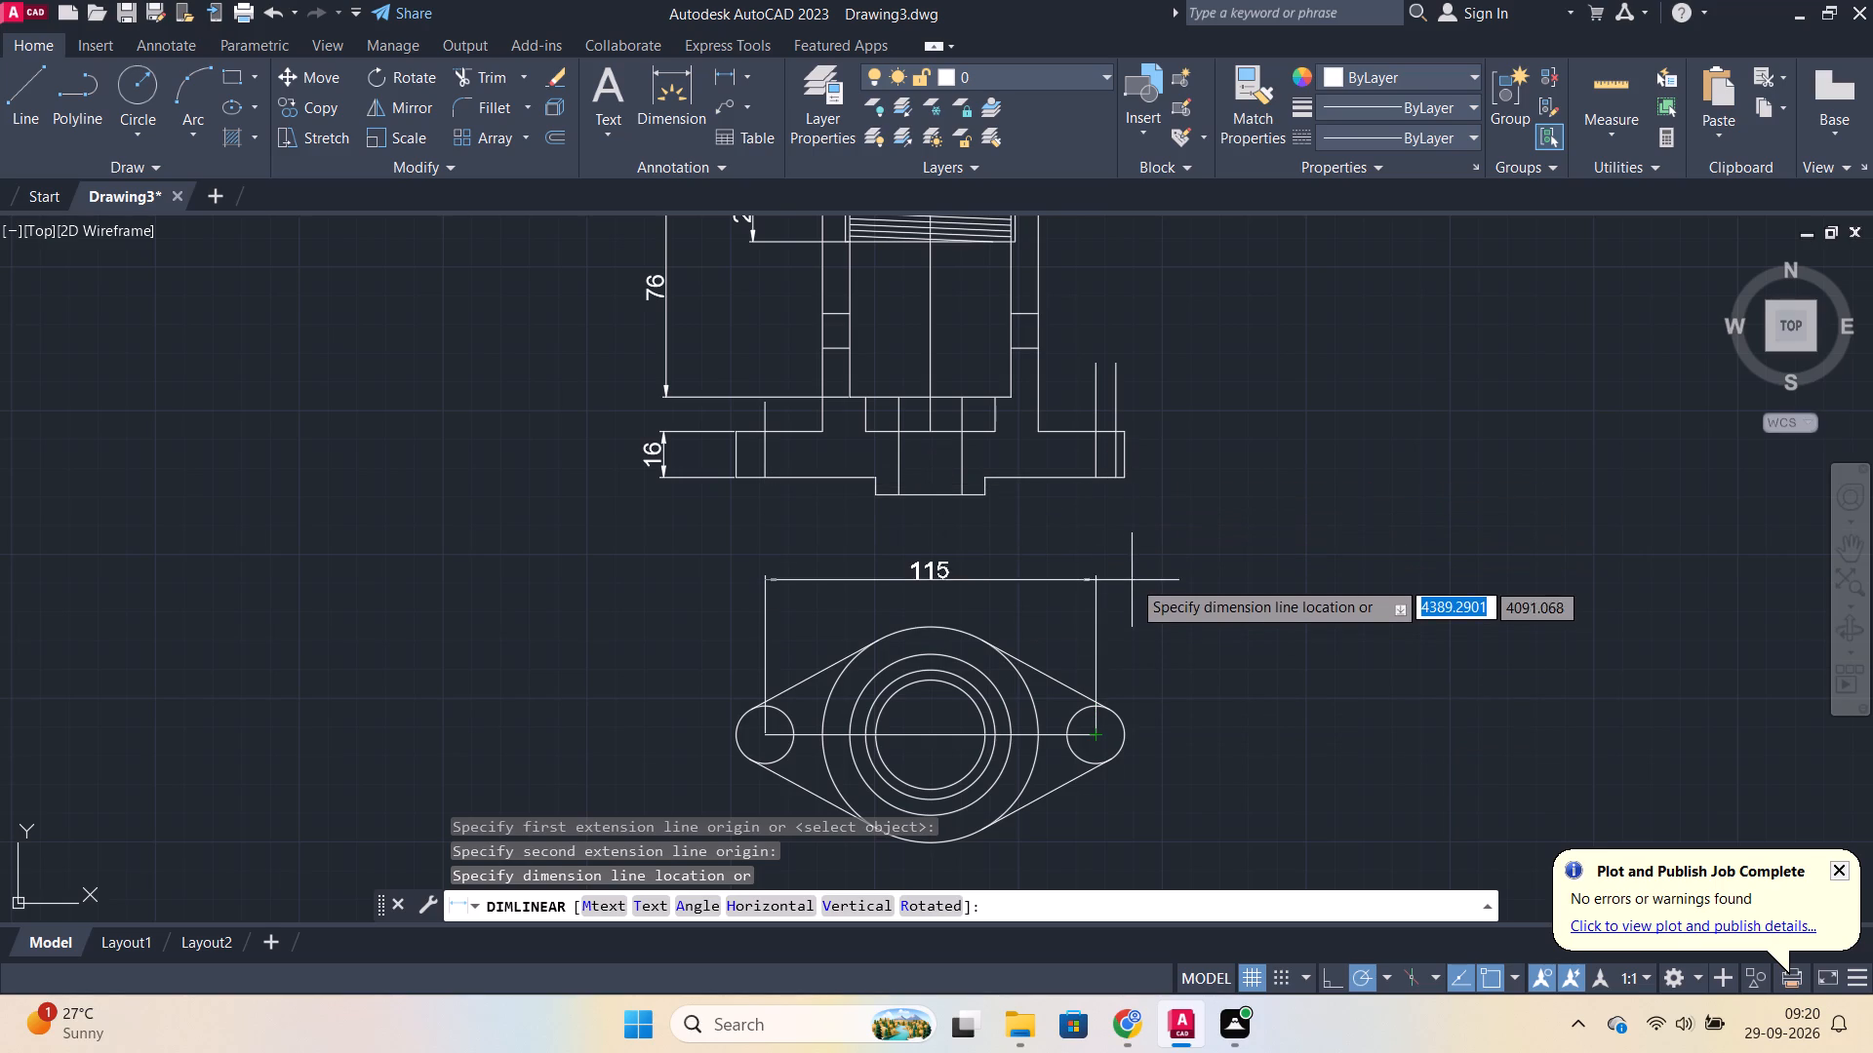
pyautogui.press('Escape')
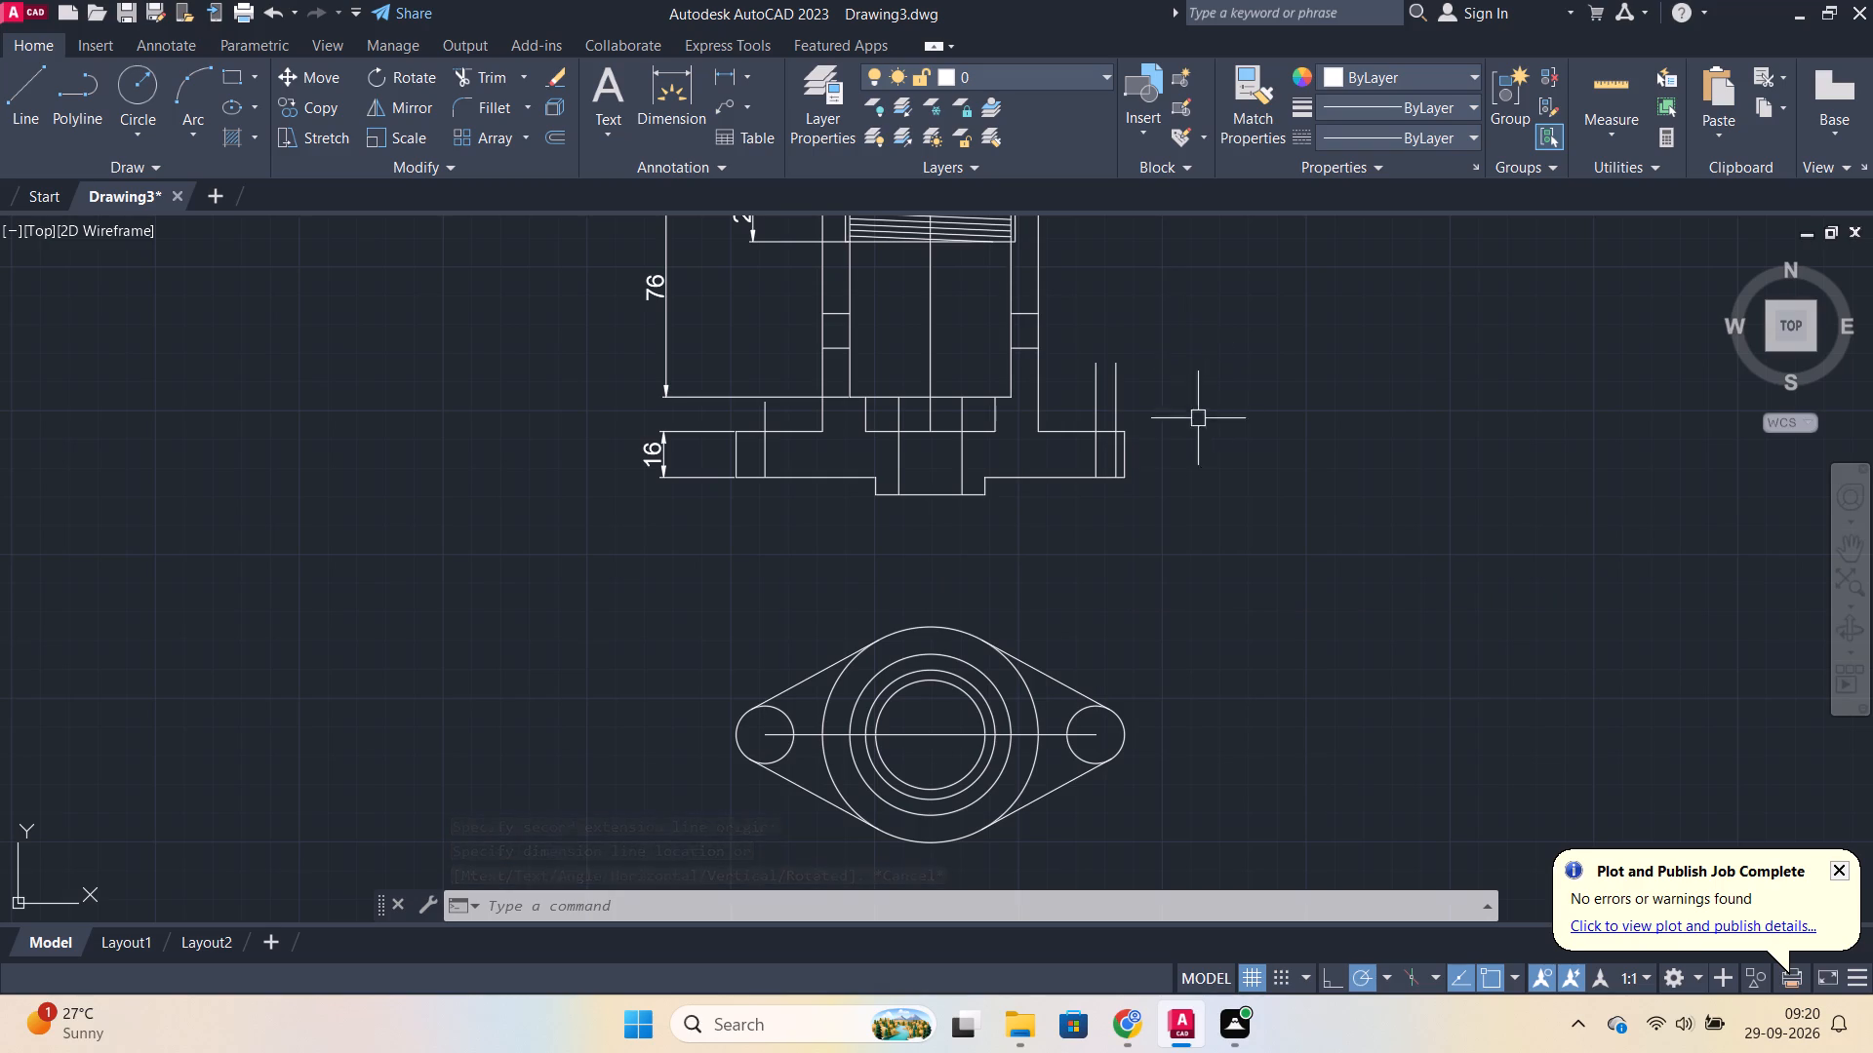
# Draw a circle of diameter 40 centred on the top view's left flange-hole centre.
pyautogui.moveTo(675, 638); pyautogui.dragTo(618, 578, button='middle')
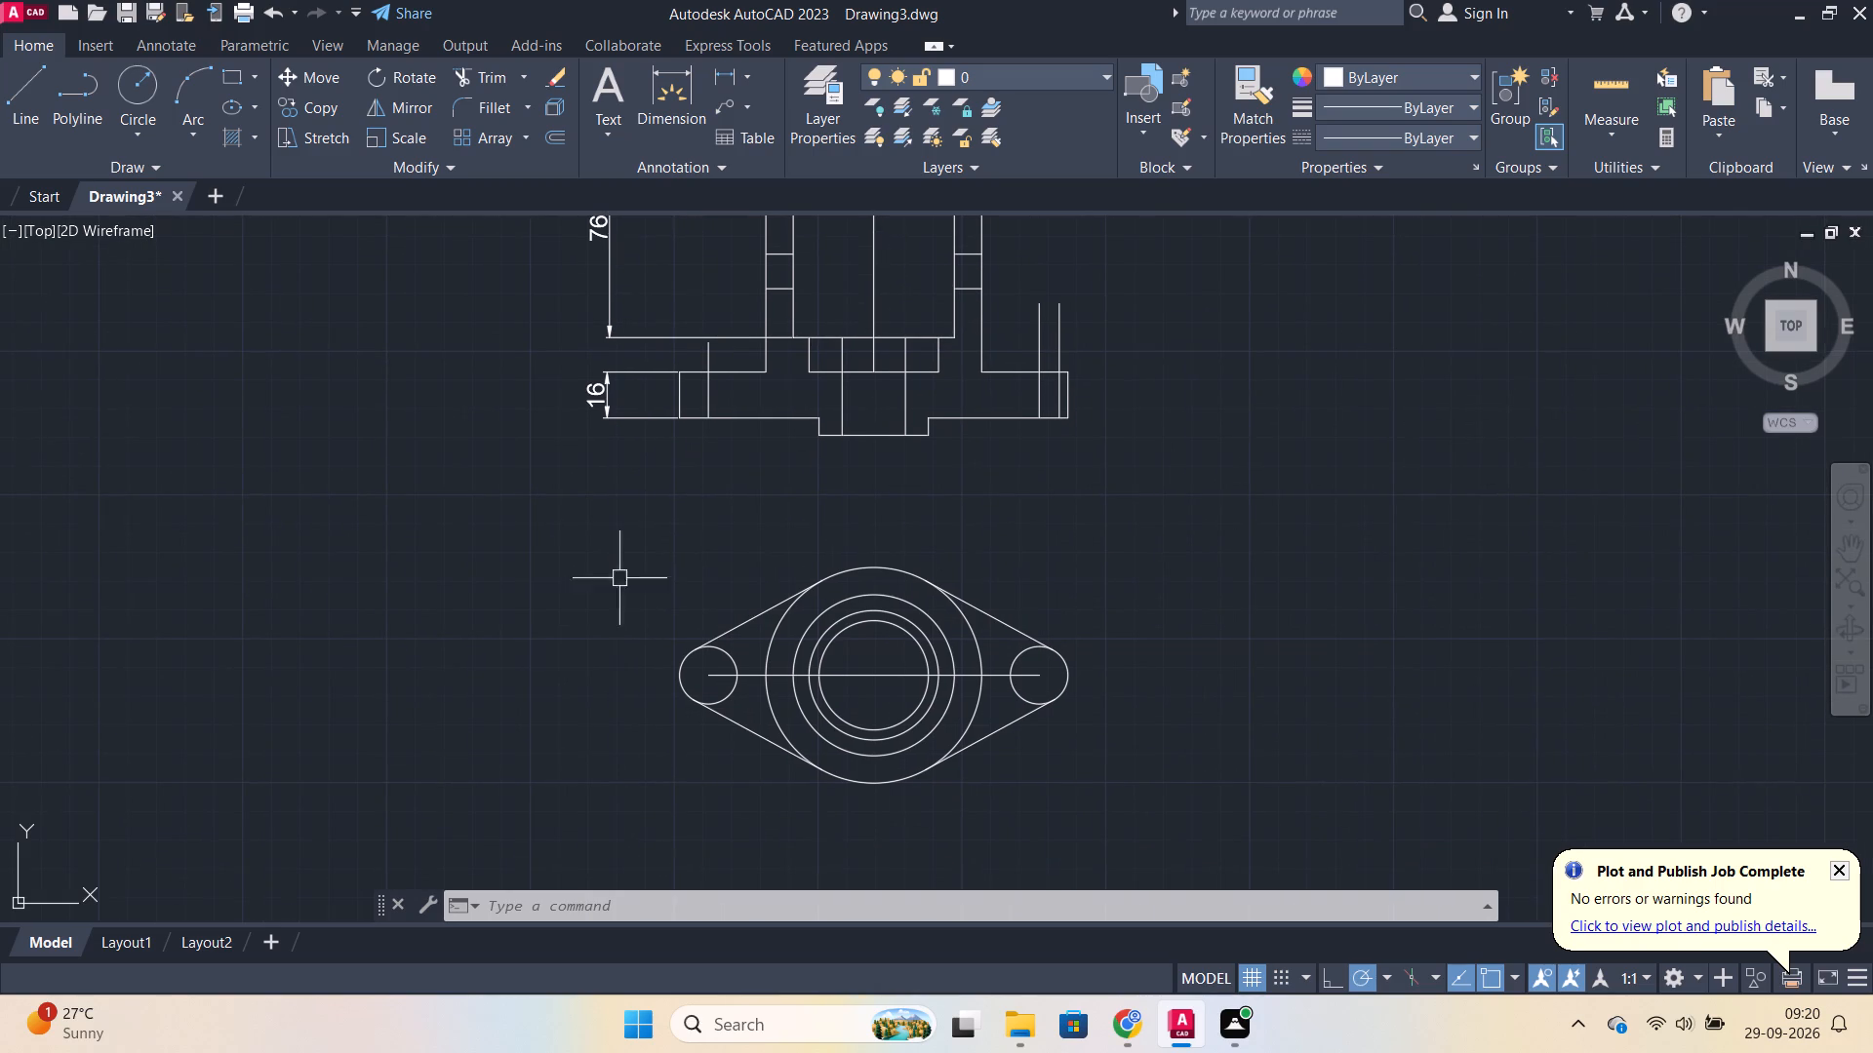
pyautogui.press('c')
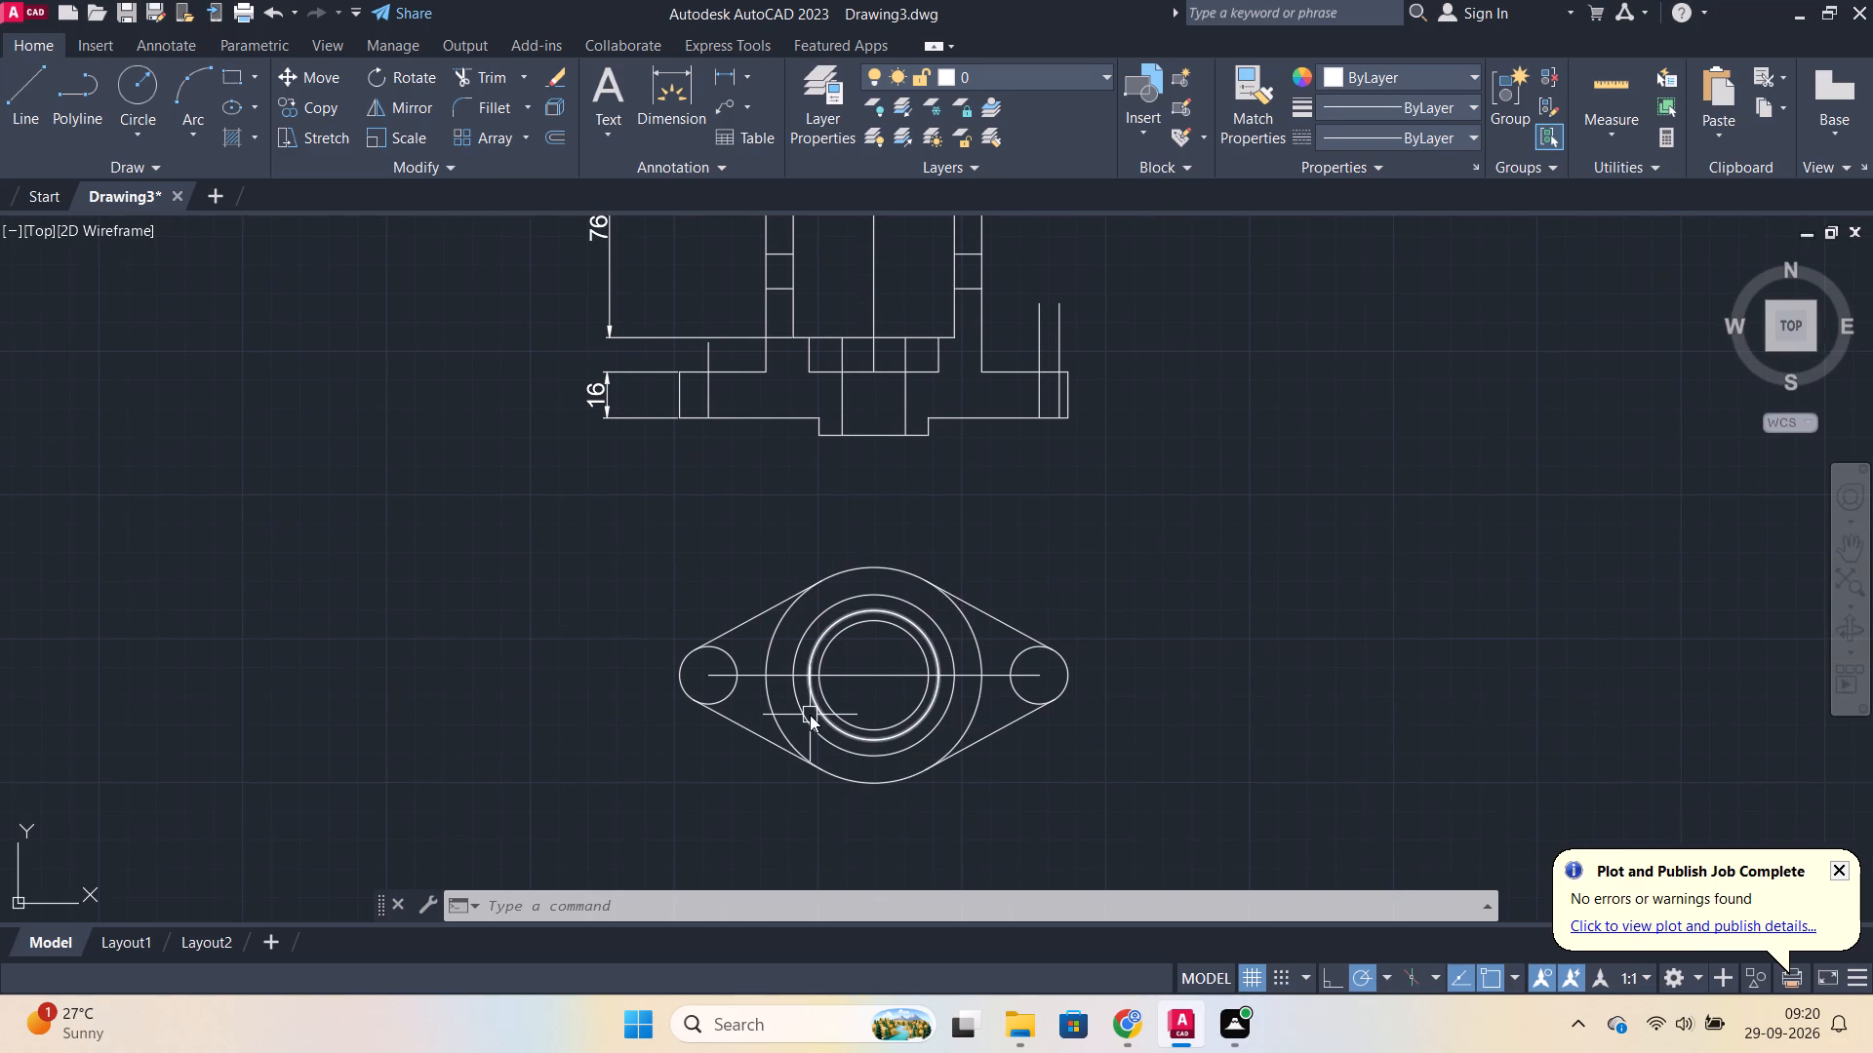
pyautogui.press('Return')
pyautogui.press('Return')
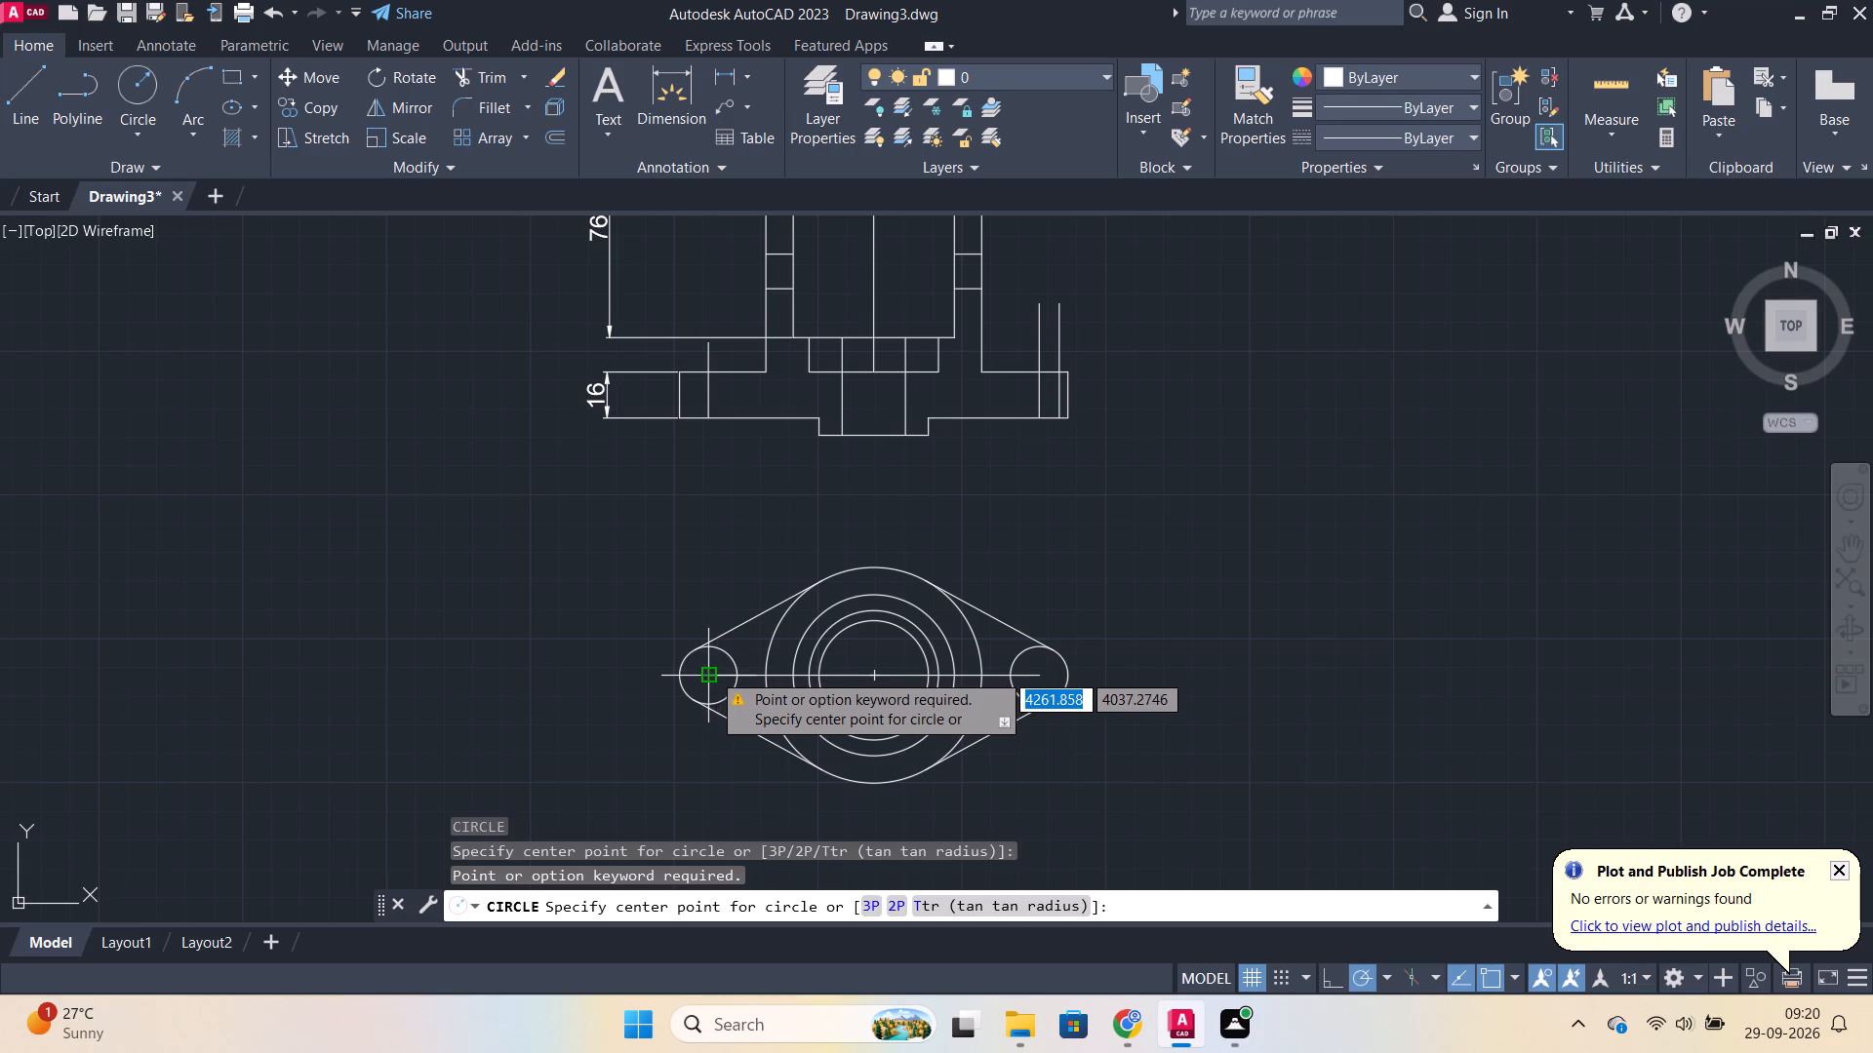
pyautogui.click(711, 672)
pyautogui.press('d')
pyautogui.press('Return')
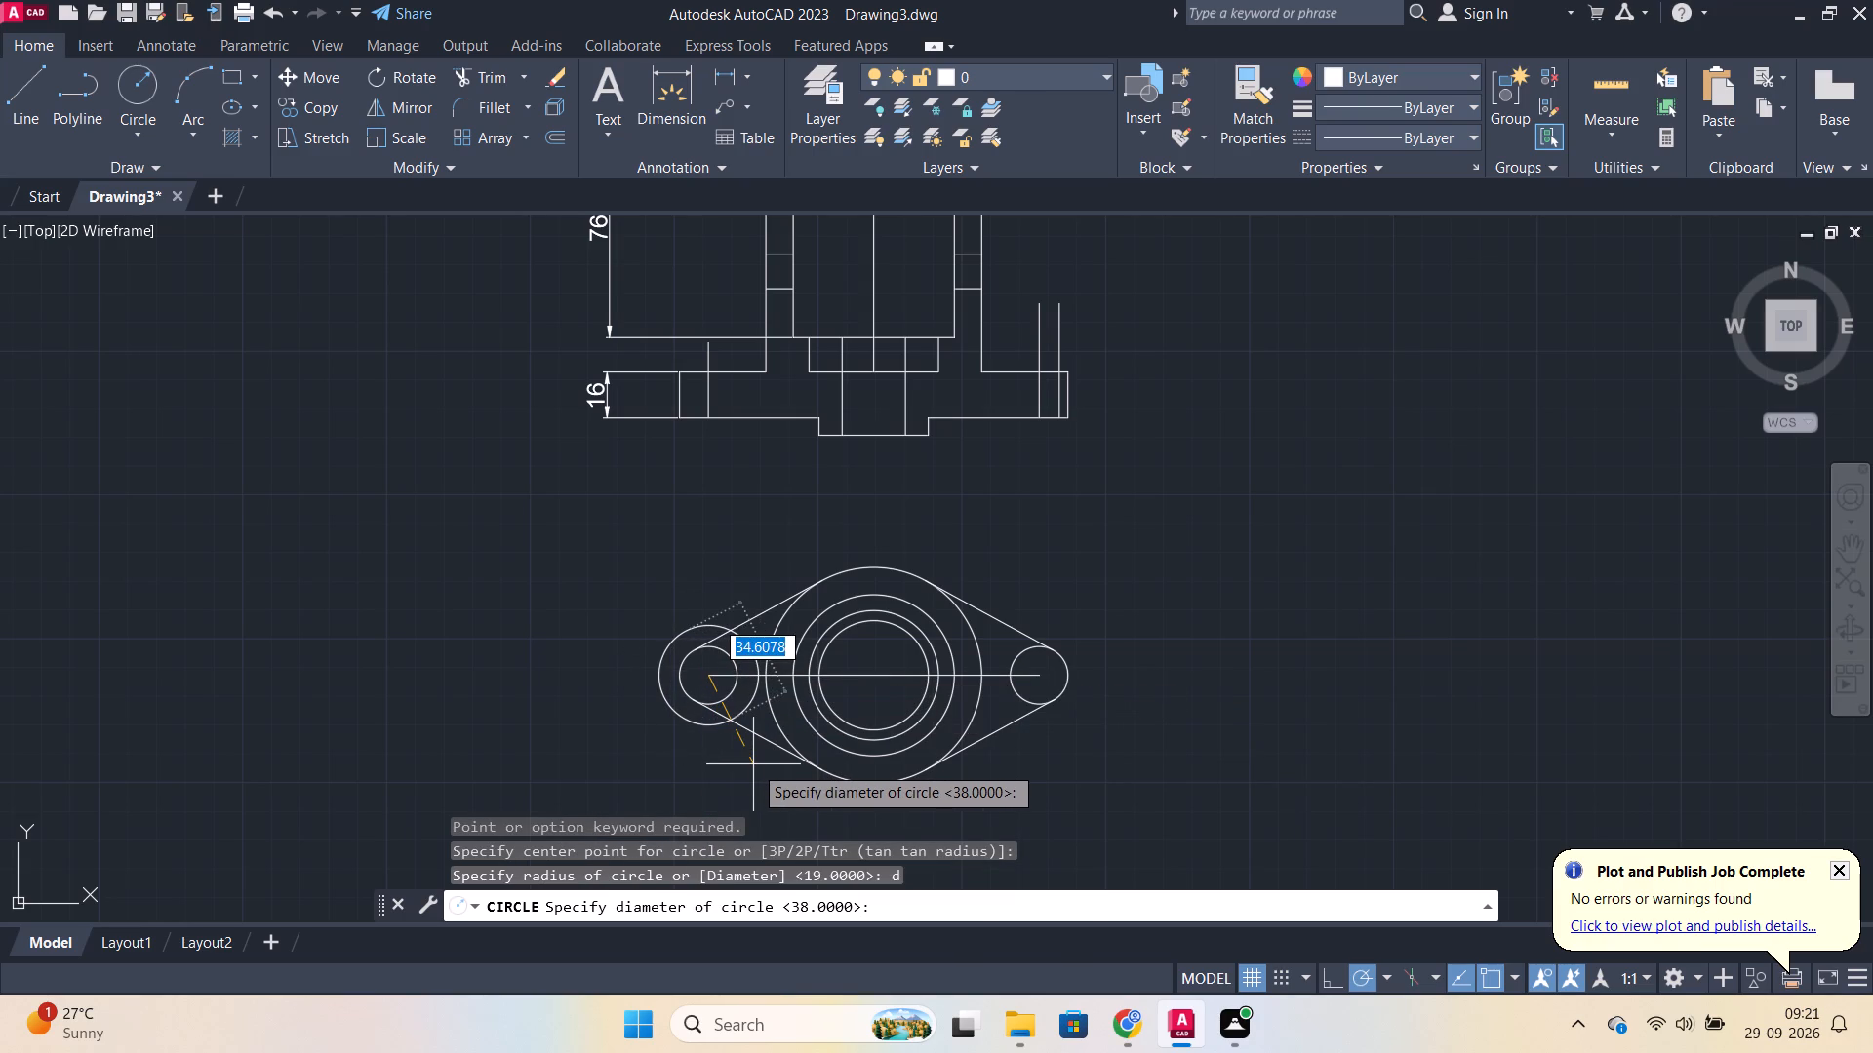
pyautogui.write('40')
pyautogui.press('Return')
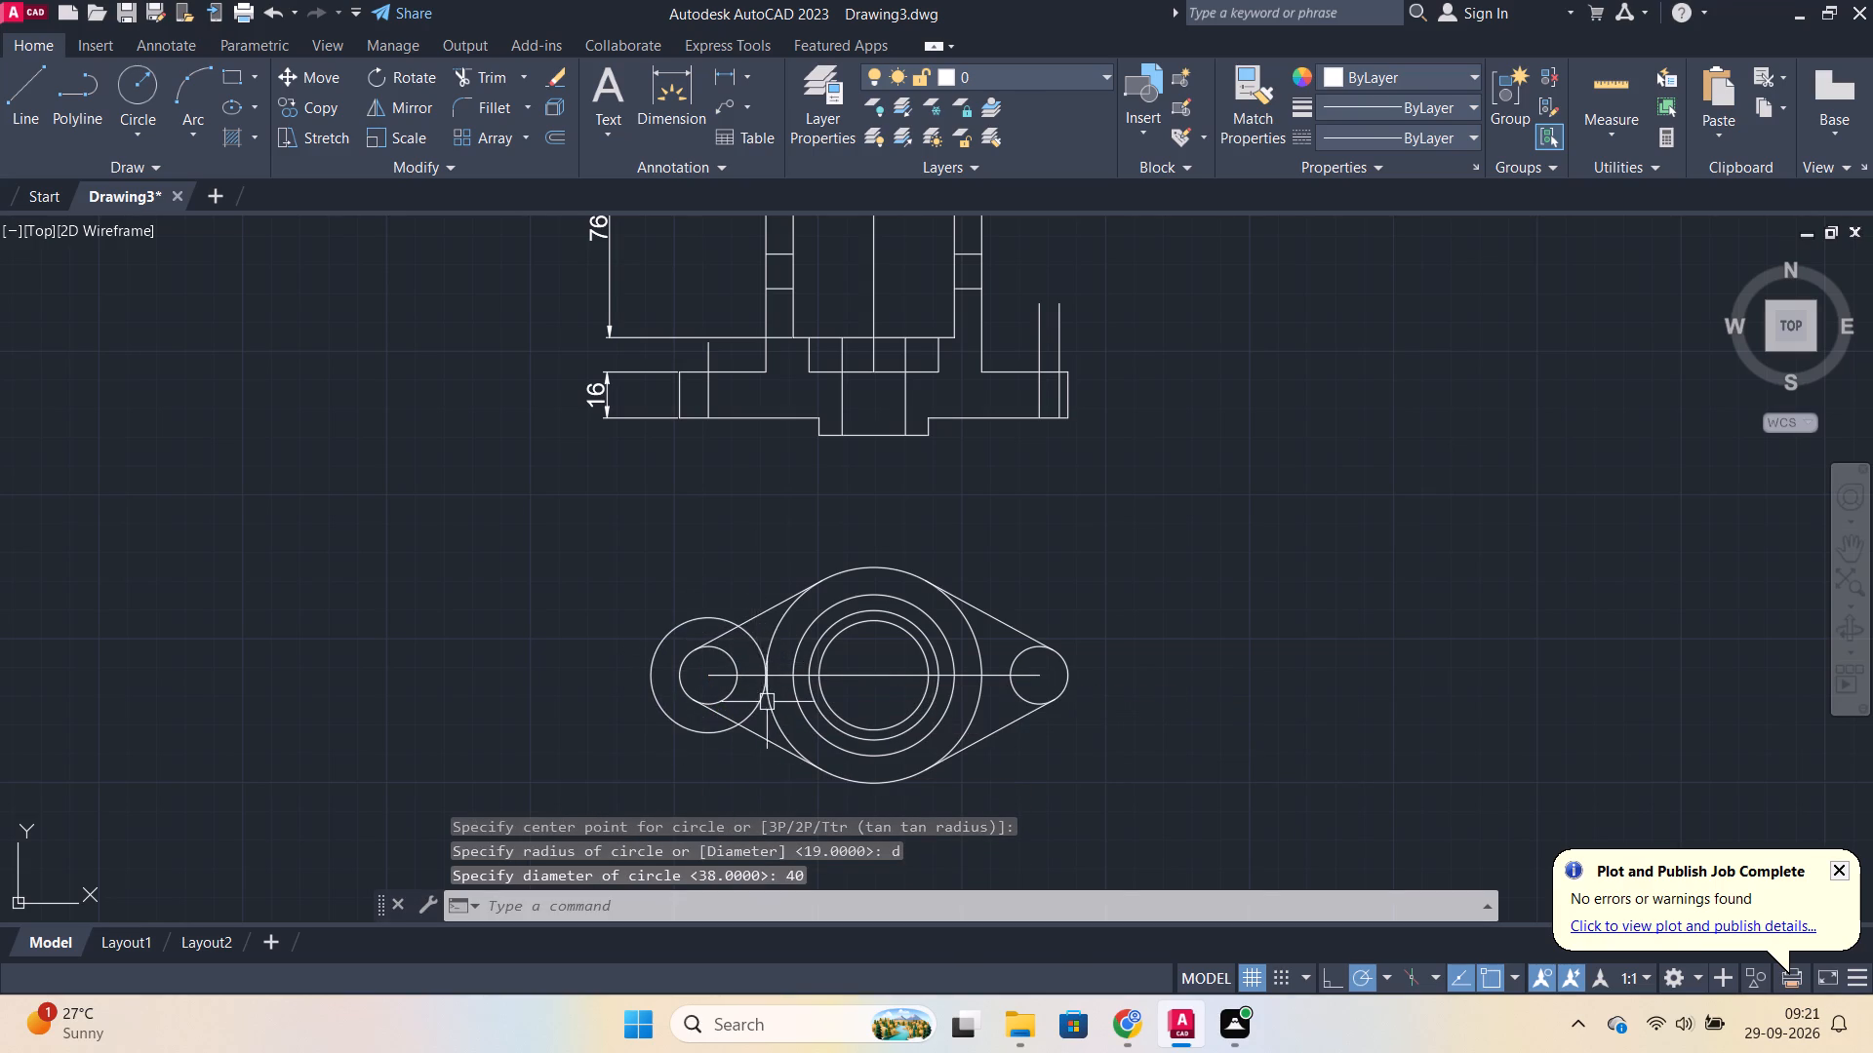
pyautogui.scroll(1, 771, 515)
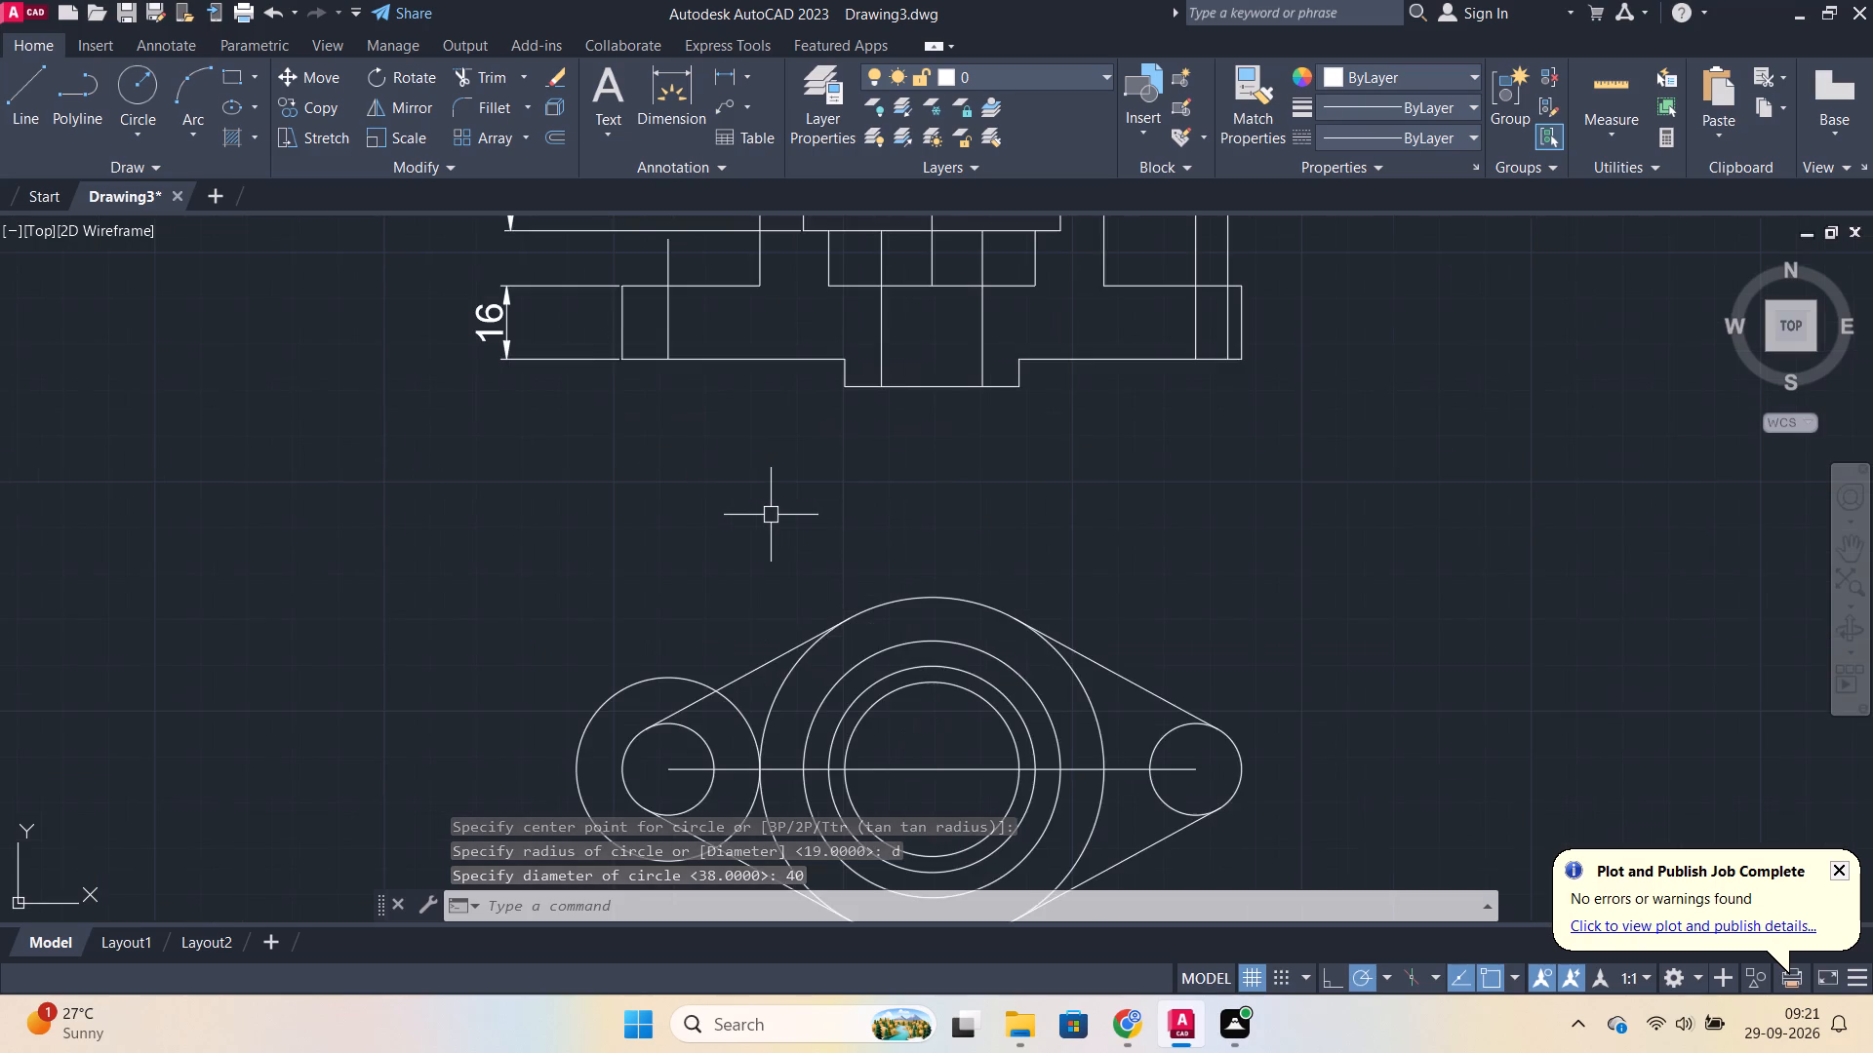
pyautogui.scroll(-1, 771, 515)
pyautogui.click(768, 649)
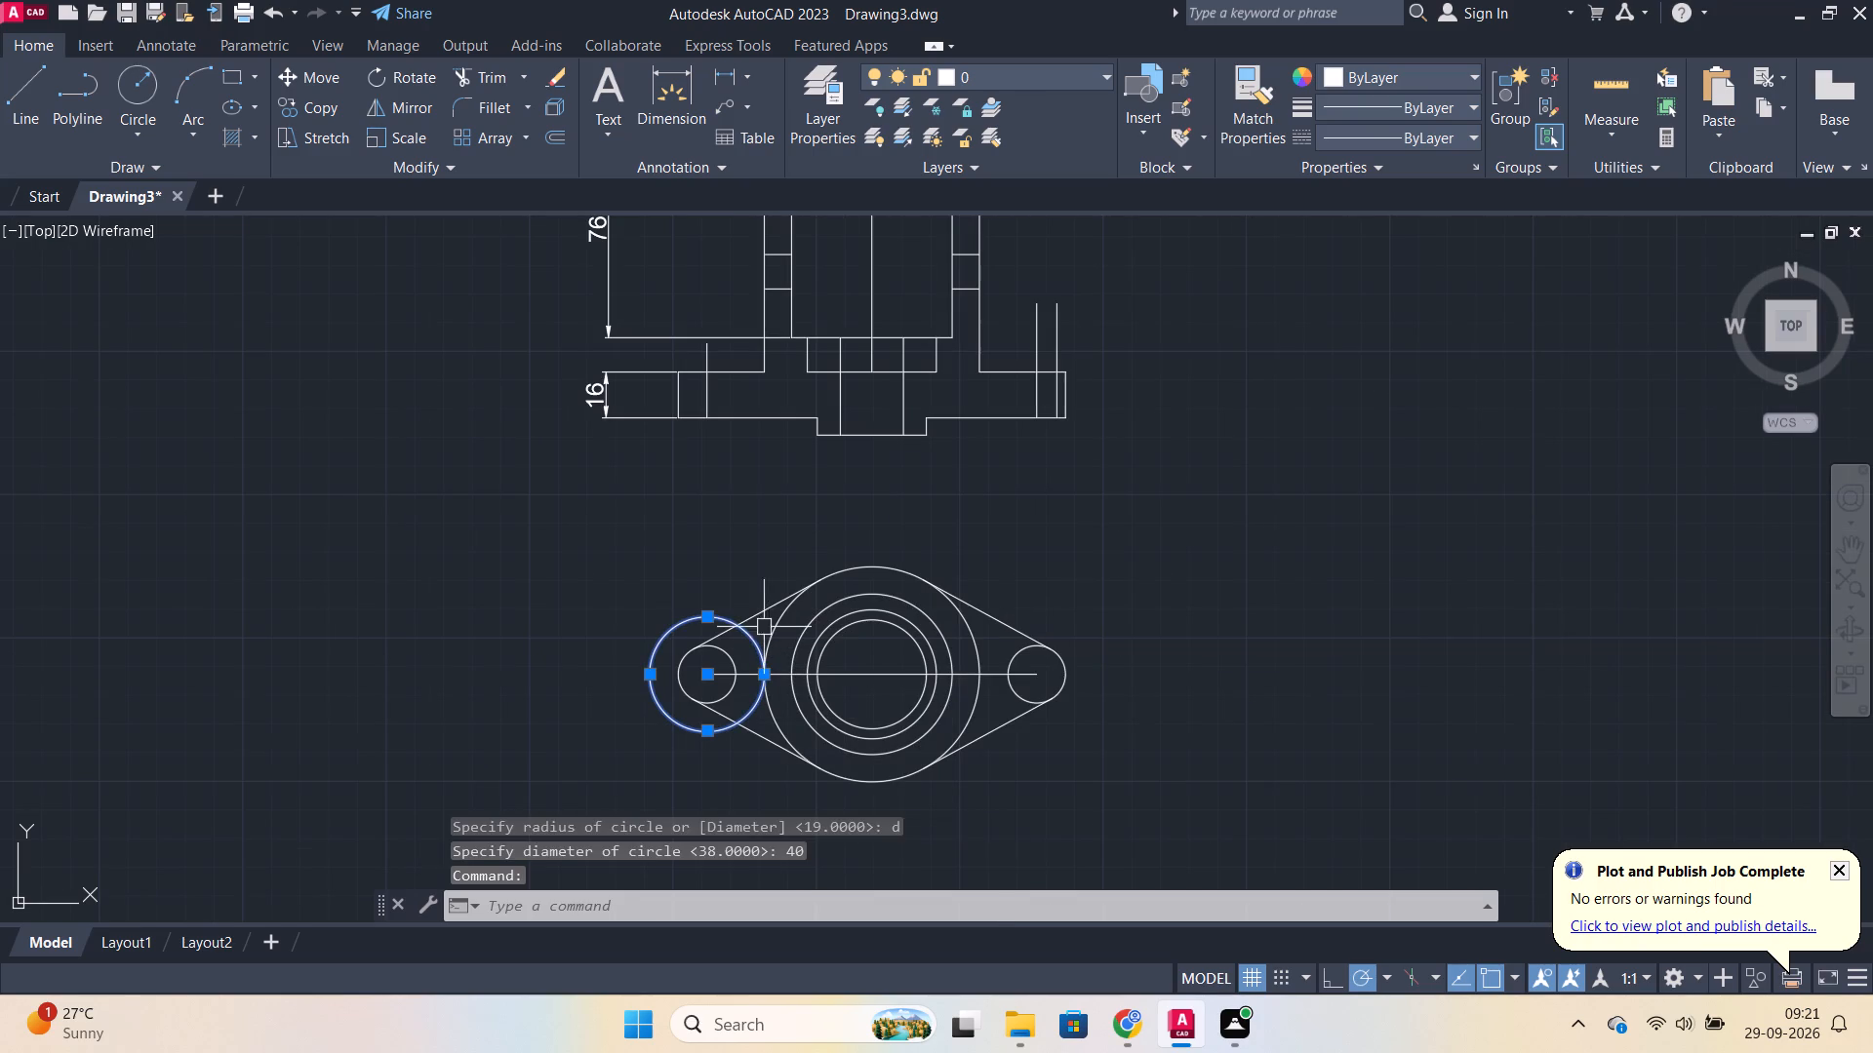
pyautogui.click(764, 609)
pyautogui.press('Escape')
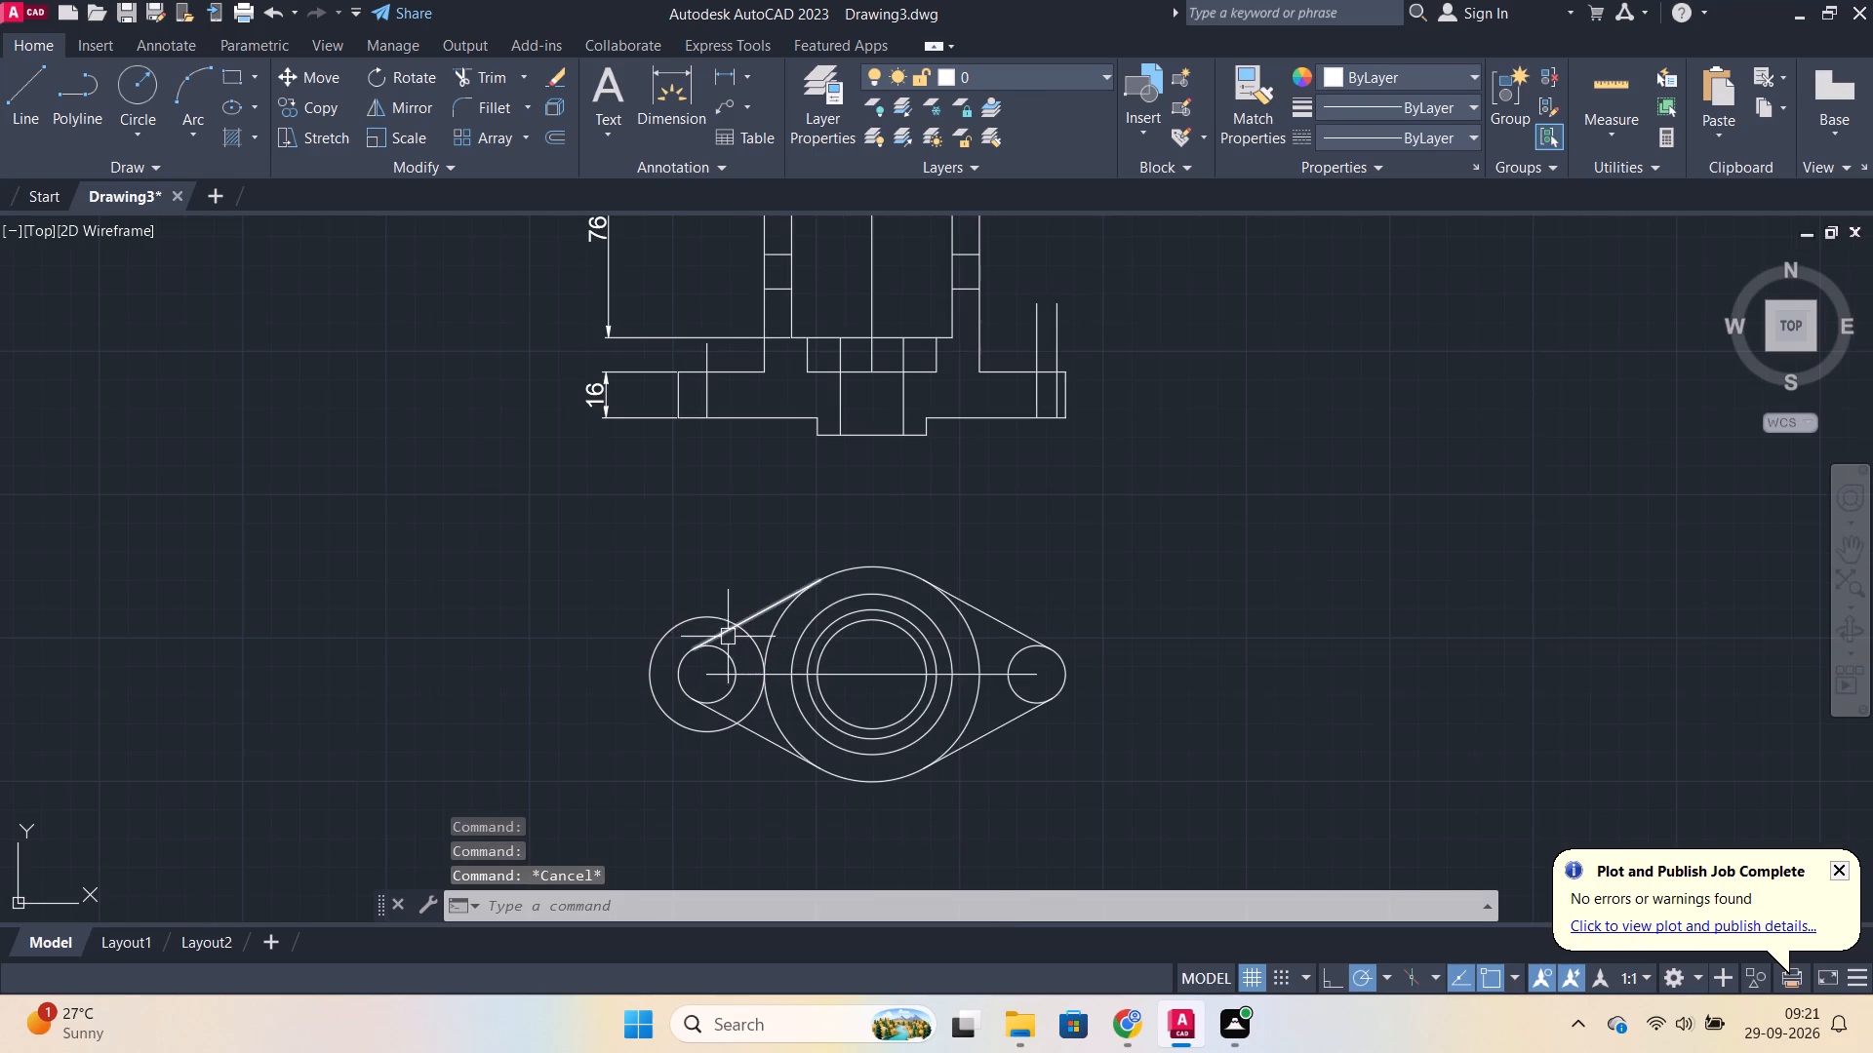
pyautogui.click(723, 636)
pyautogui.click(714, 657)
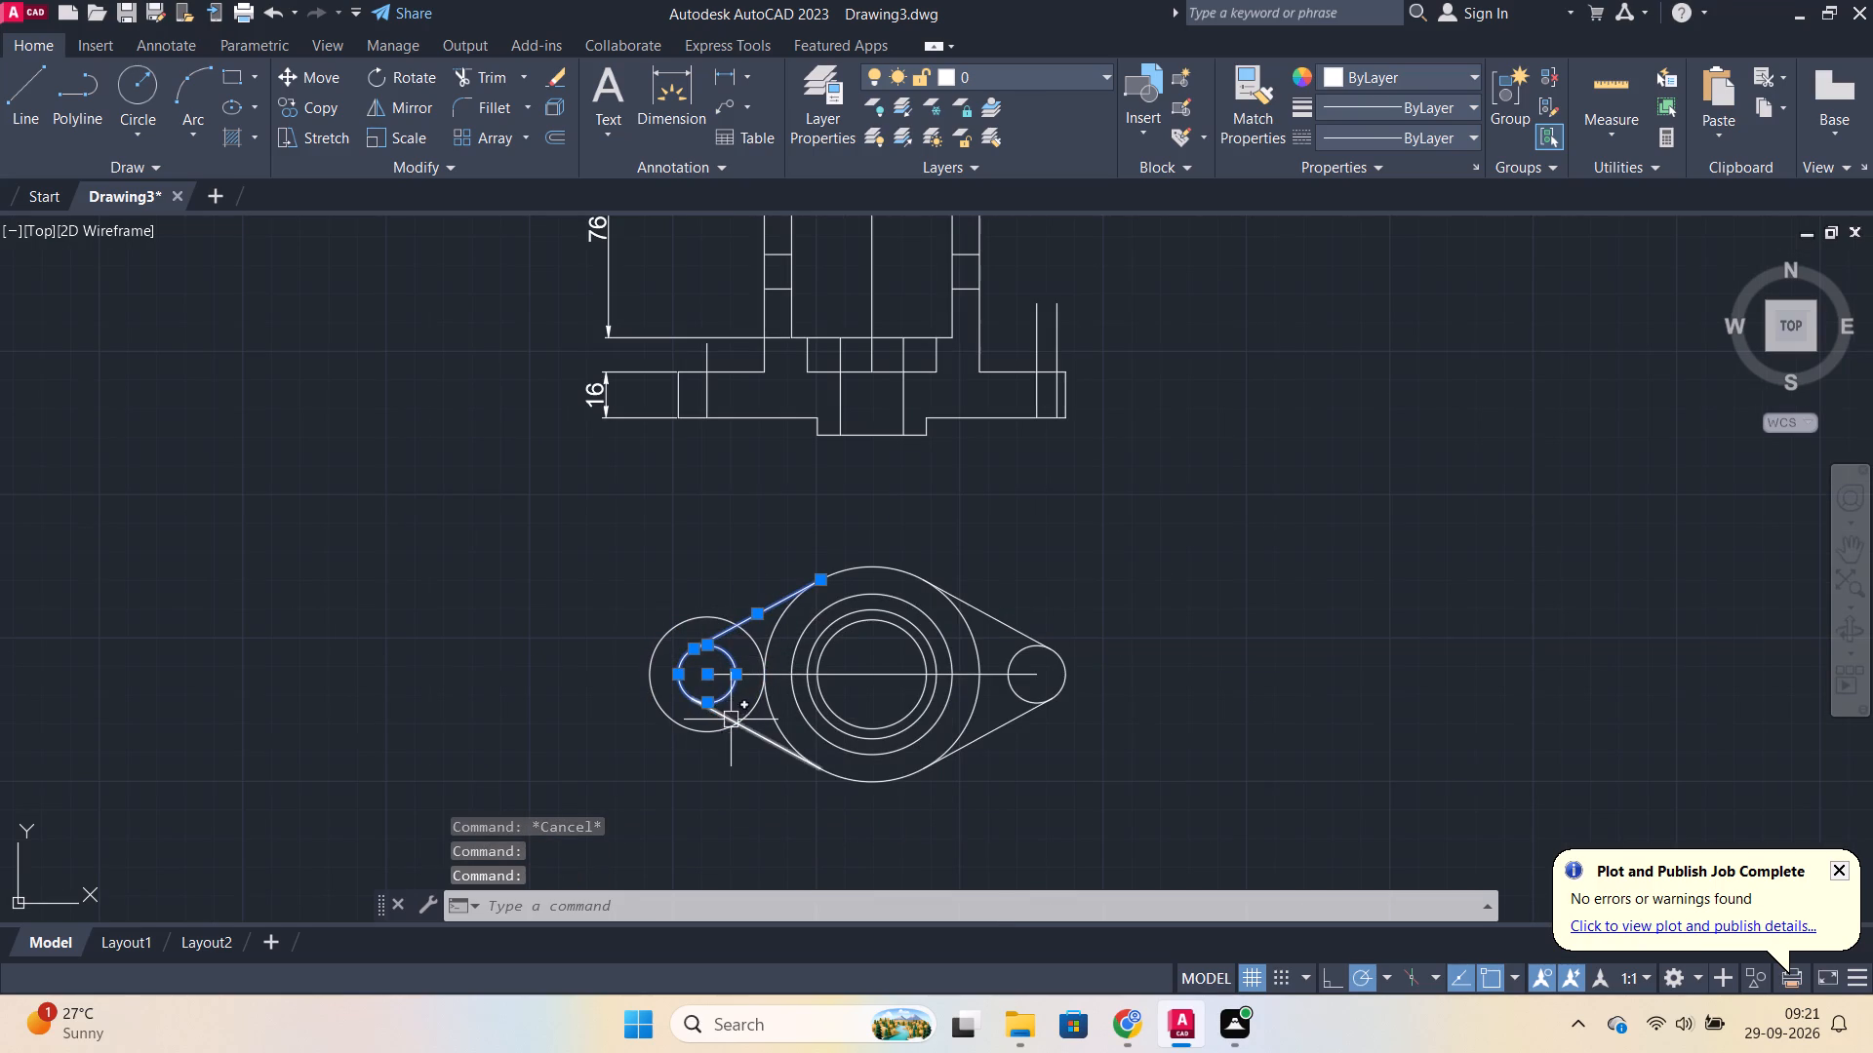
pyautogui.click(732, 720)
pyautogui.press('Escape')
# Erase the top view's four slanted tangent lines and the small circles at the left and right flange-hole centres.
pyautogui.click(753, 733)
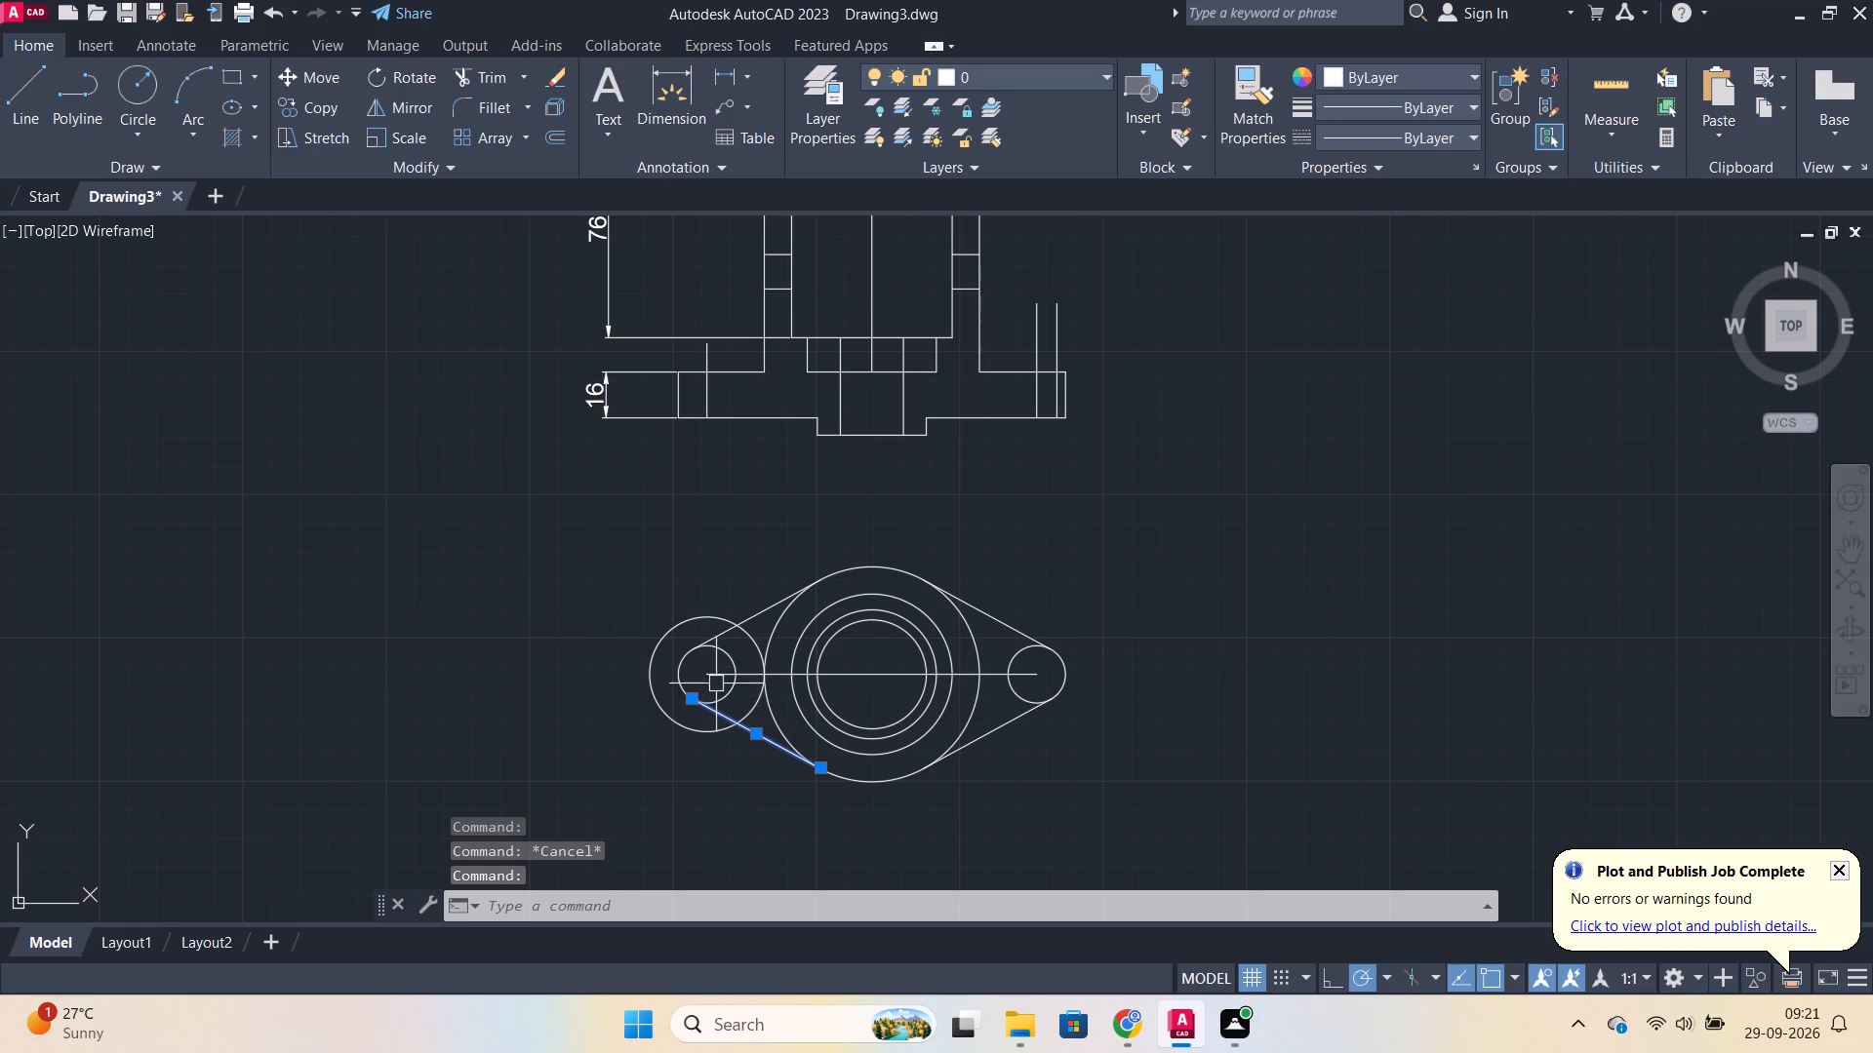
pyautogui.click(719, 657)
pyautogui.click(761, 613)
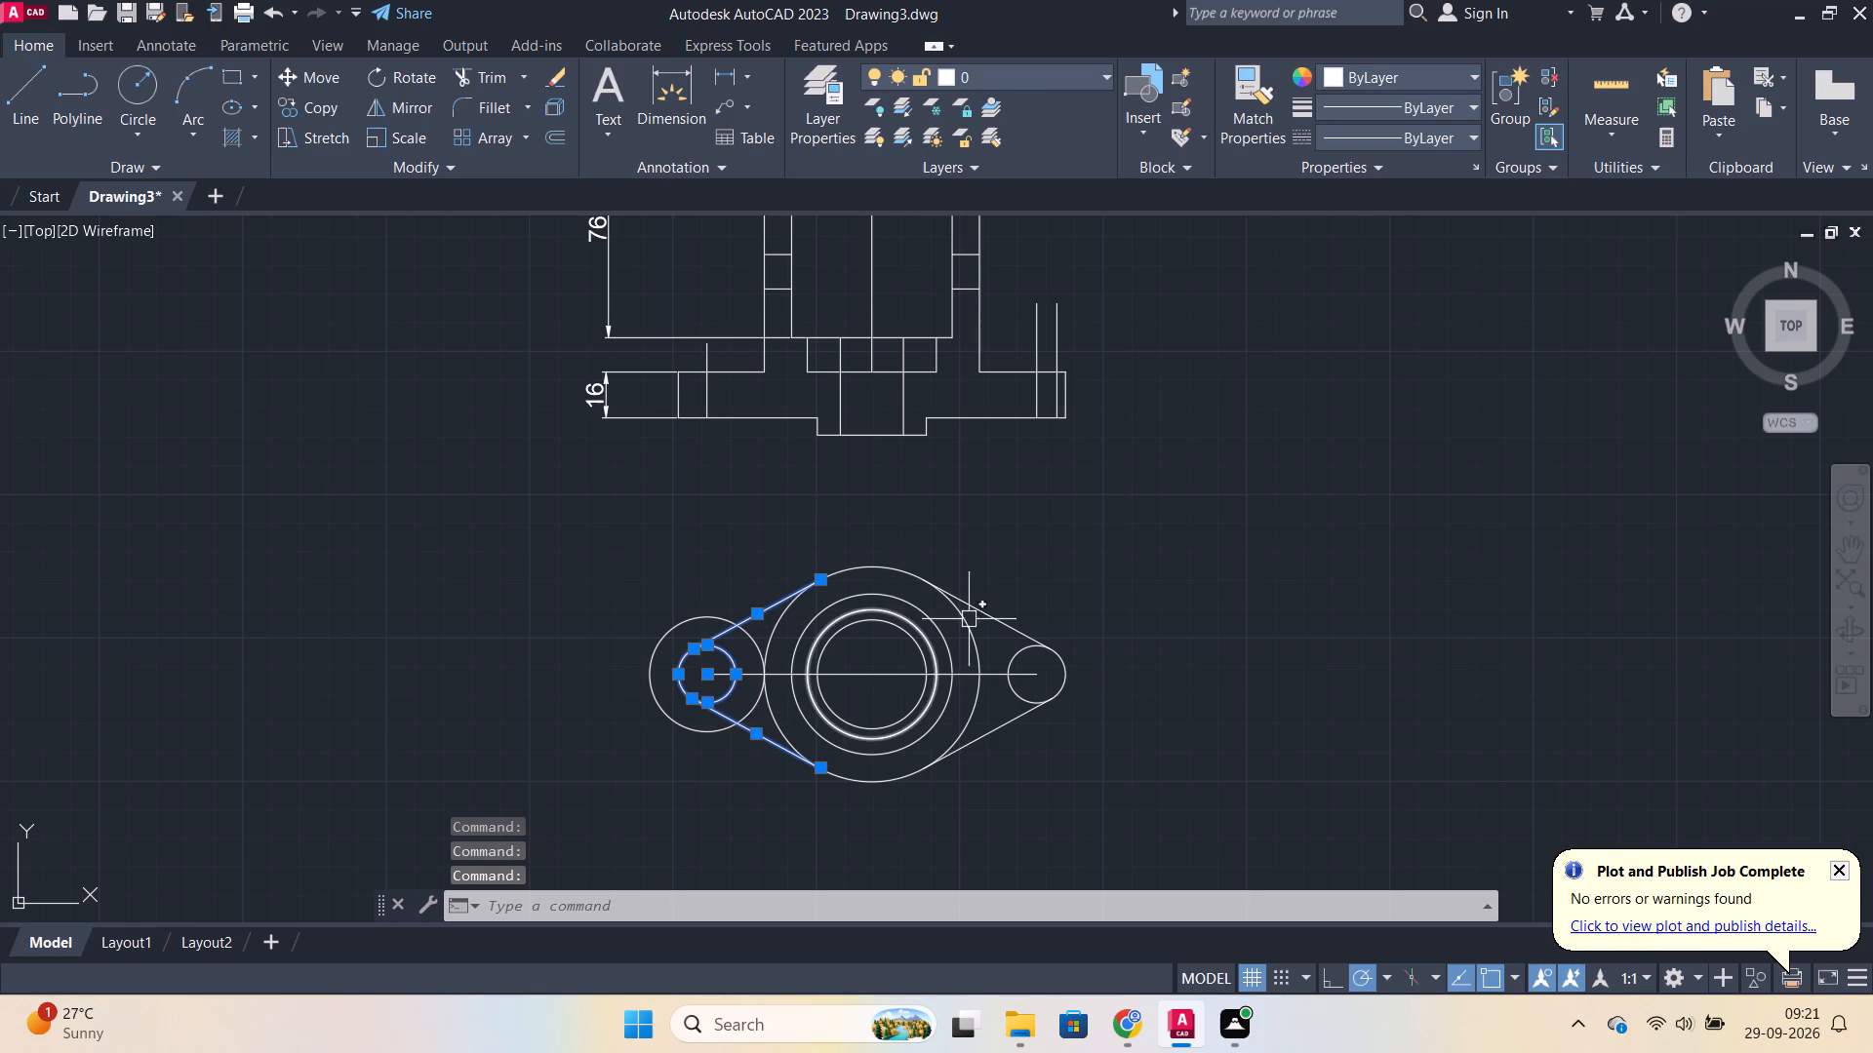
pyautogui.click(997, 621)
pyautogui.click(1061, 670)
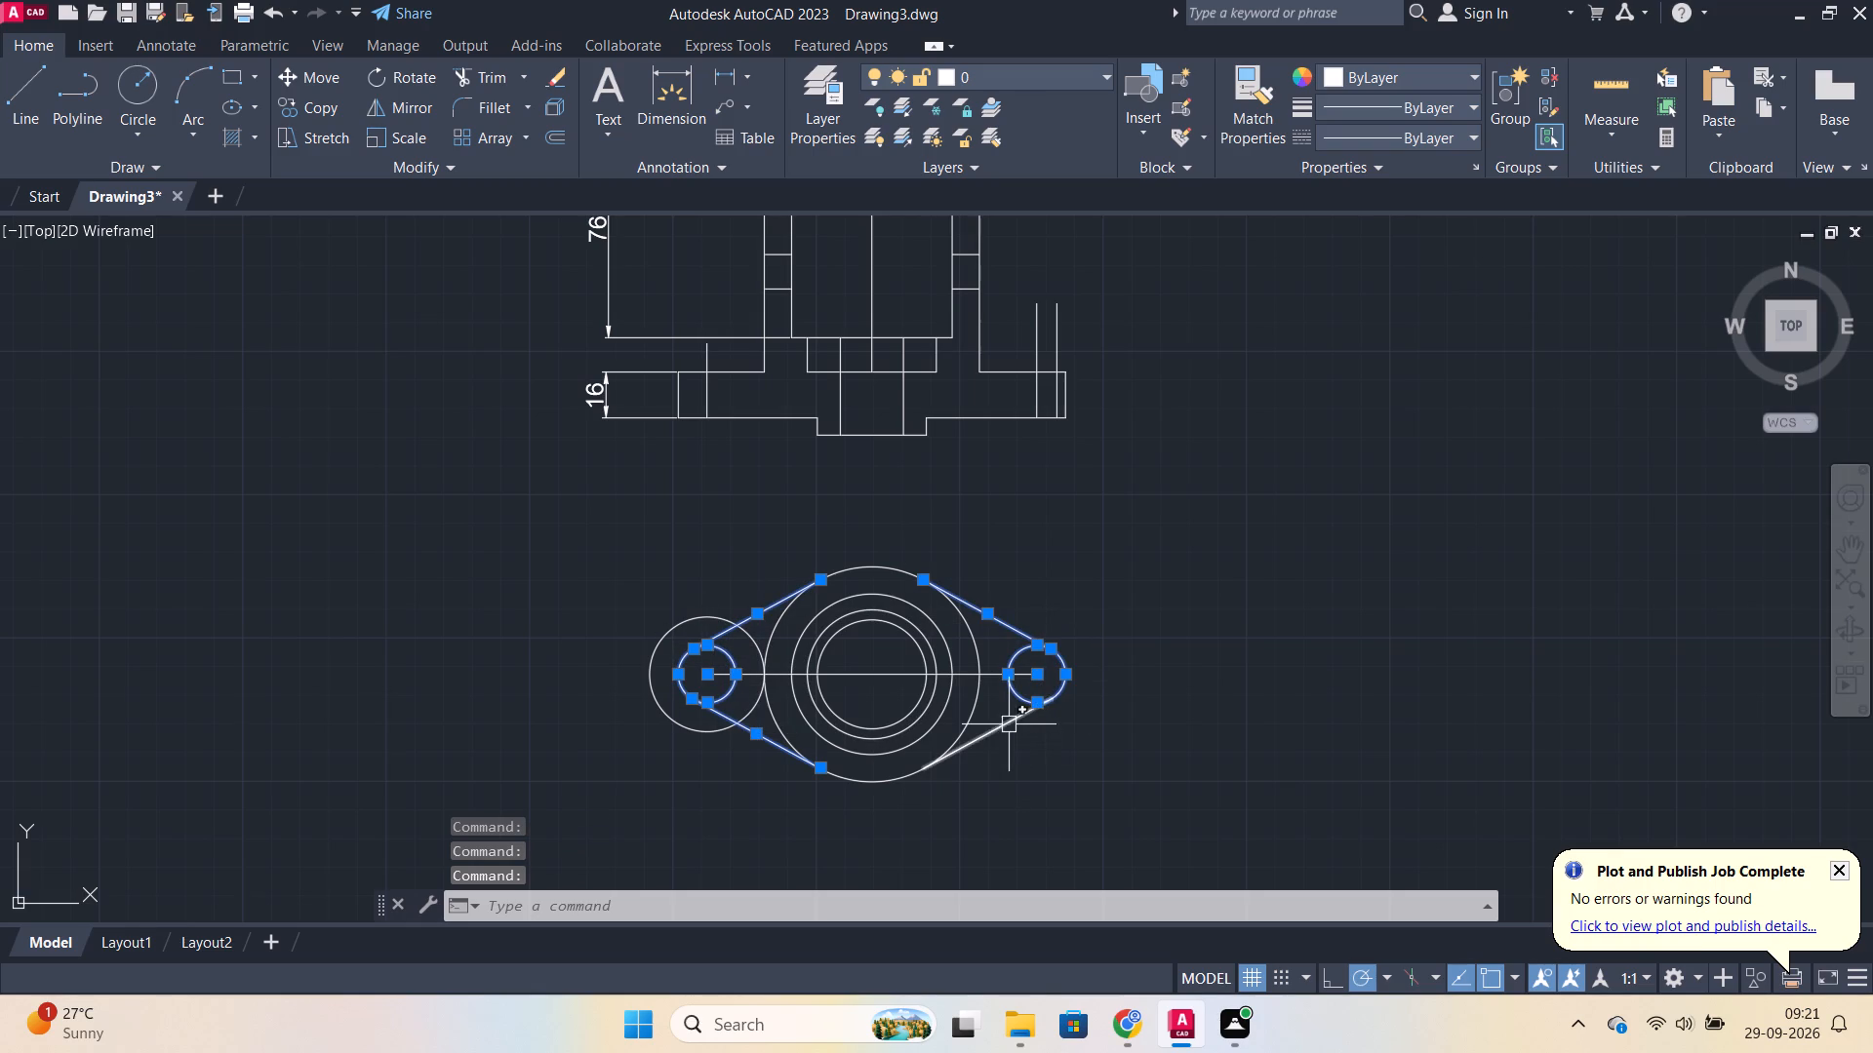
pyautogui.click(1008, 721)
pyautogui.press('e')
pyautogui.press('Return')
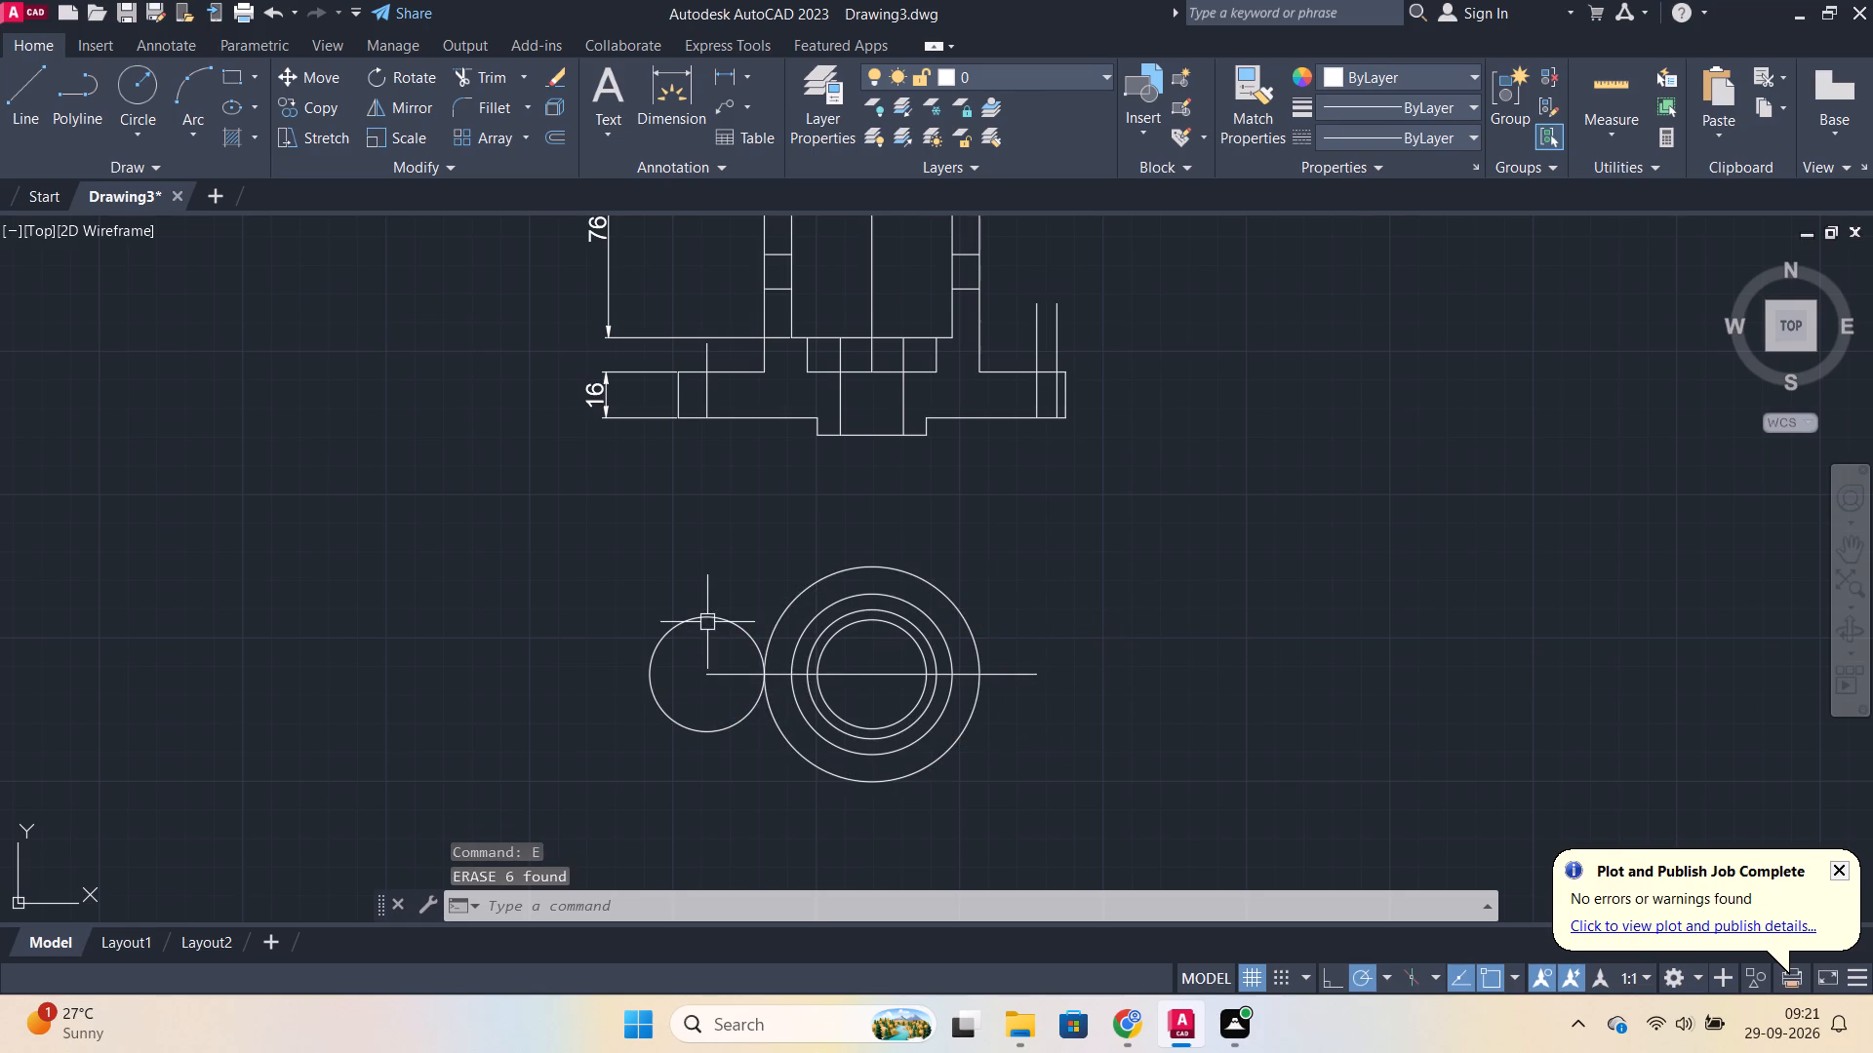
# Draw an upper line tangent to the top view's outer circle and the 40-diameter circle at the left flange hole.
pyautogui.press('l')
pyautogui.press('Return')
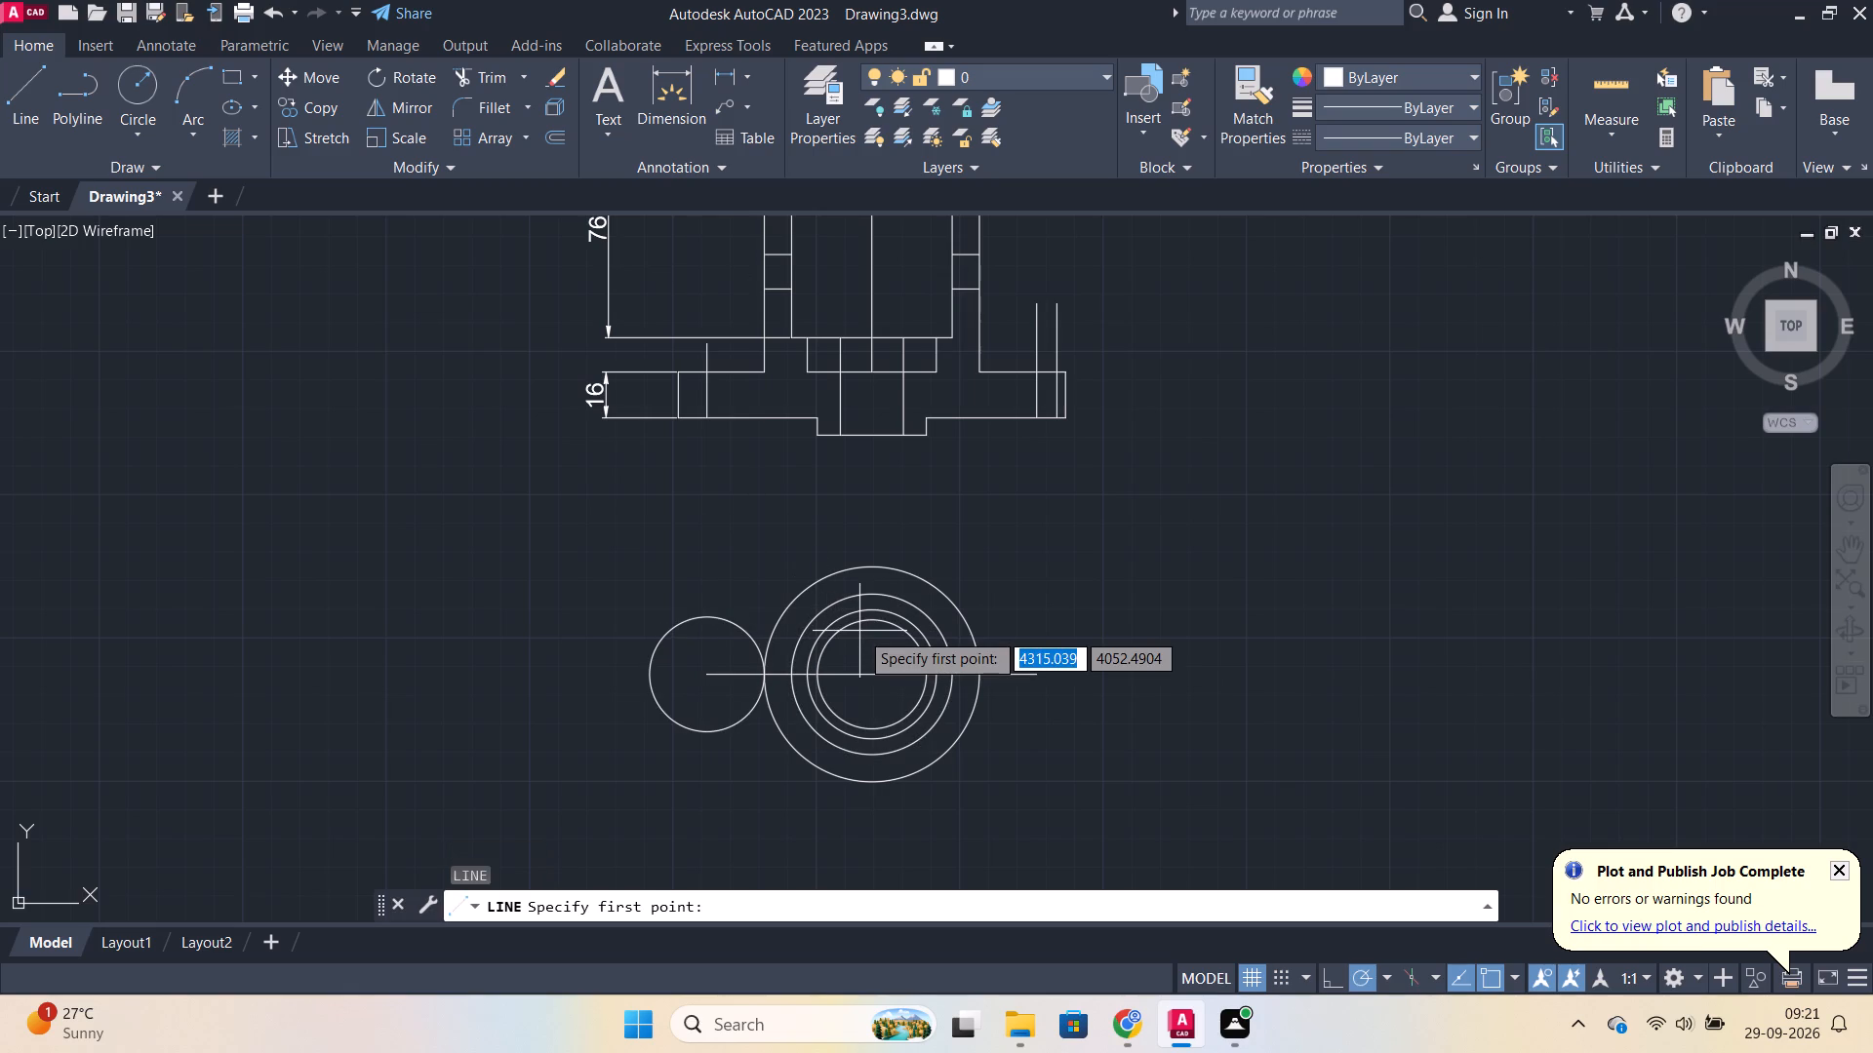
pyautogui.write('tan')
pyautogui.press('Return')
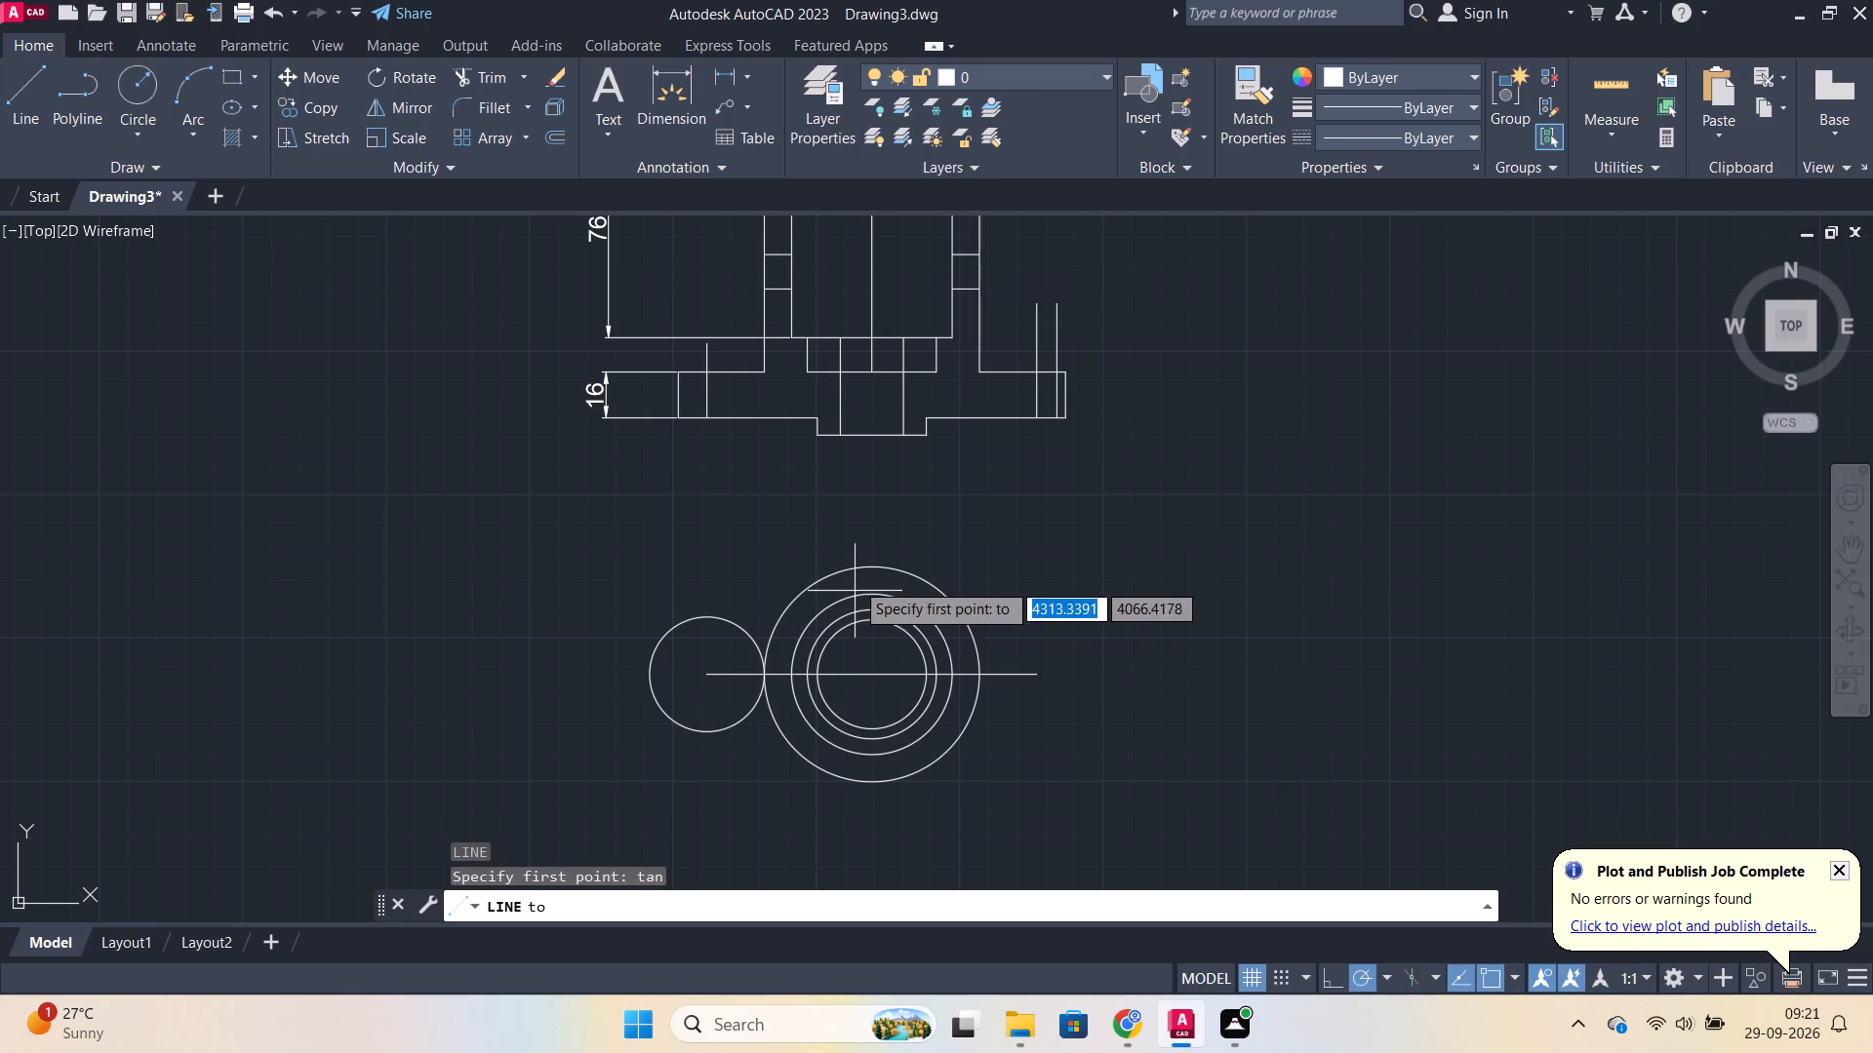
pyautogui.click(855, 570)
pyautogui.write('tan')
pyautogui.press('Return')
pyautogui.click(679, 620)
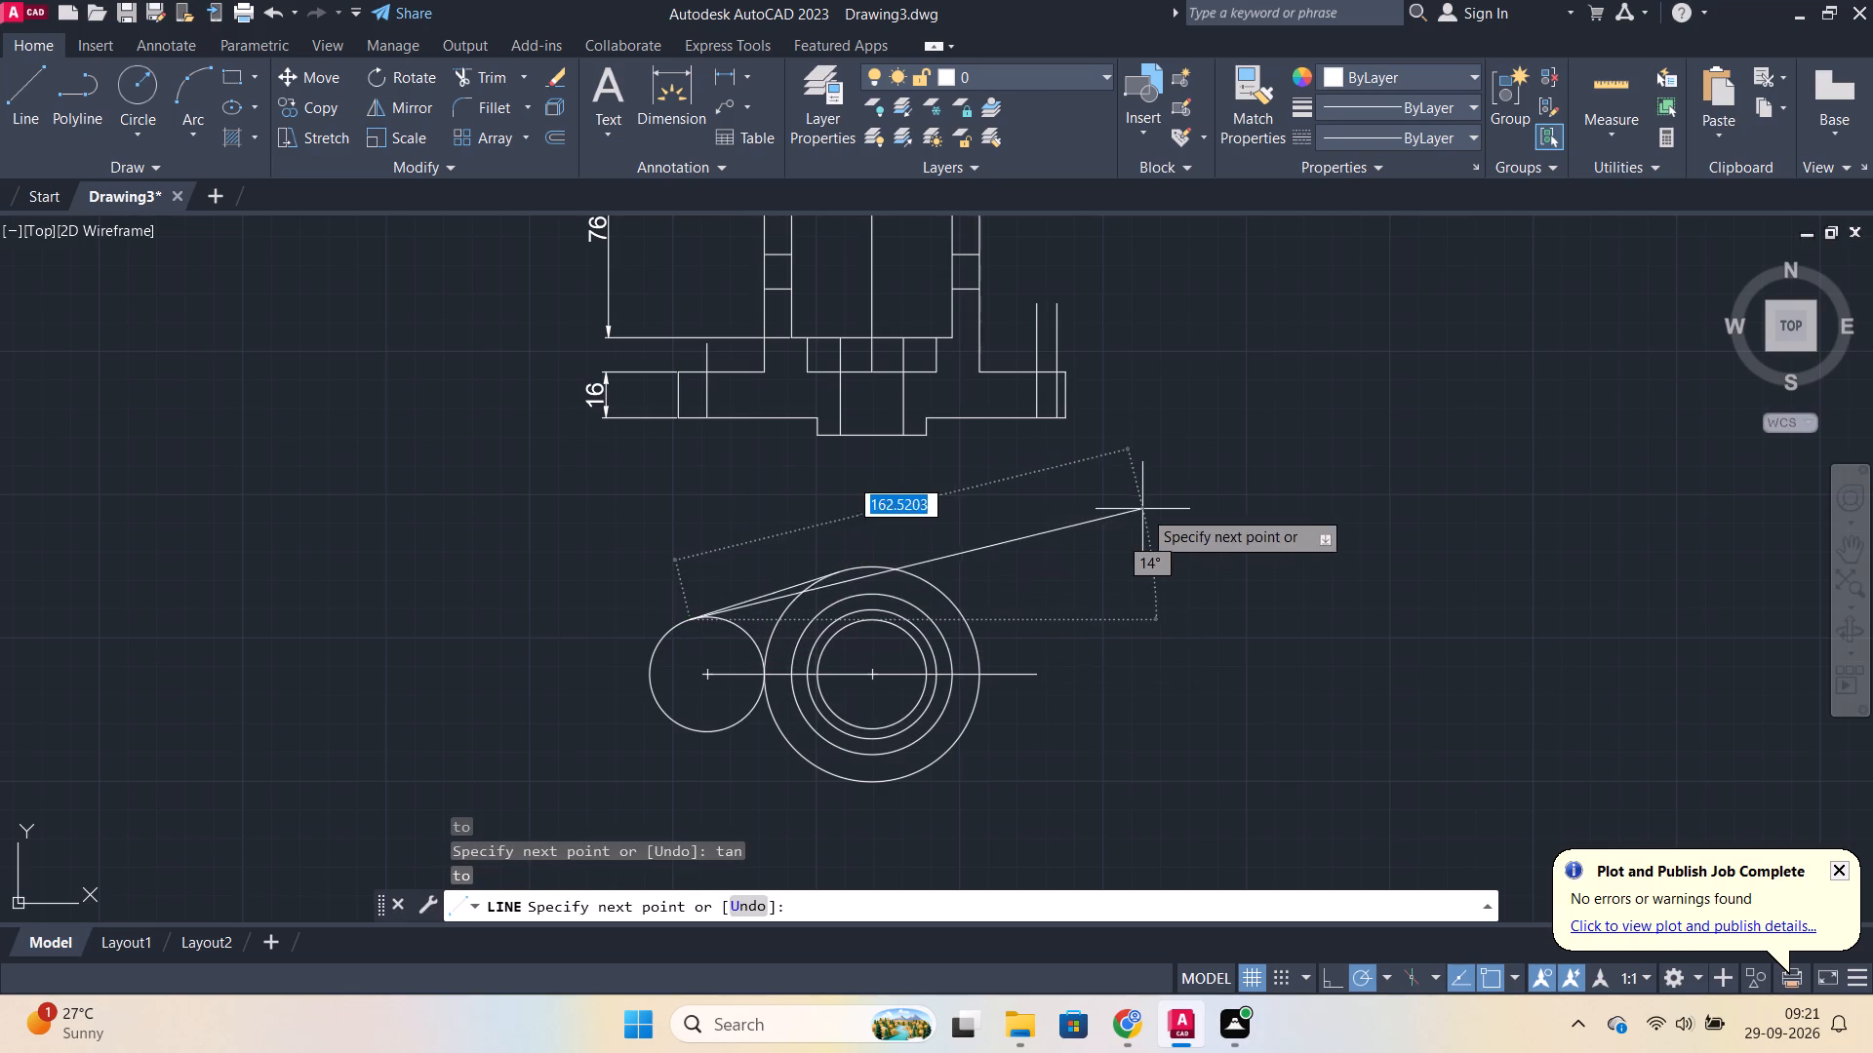
pyautogui.press('Escape')
# Mirror the upper left tangent line about the top view's horizontal centreline, keeping the original.
pyautogui.click(761, 591)
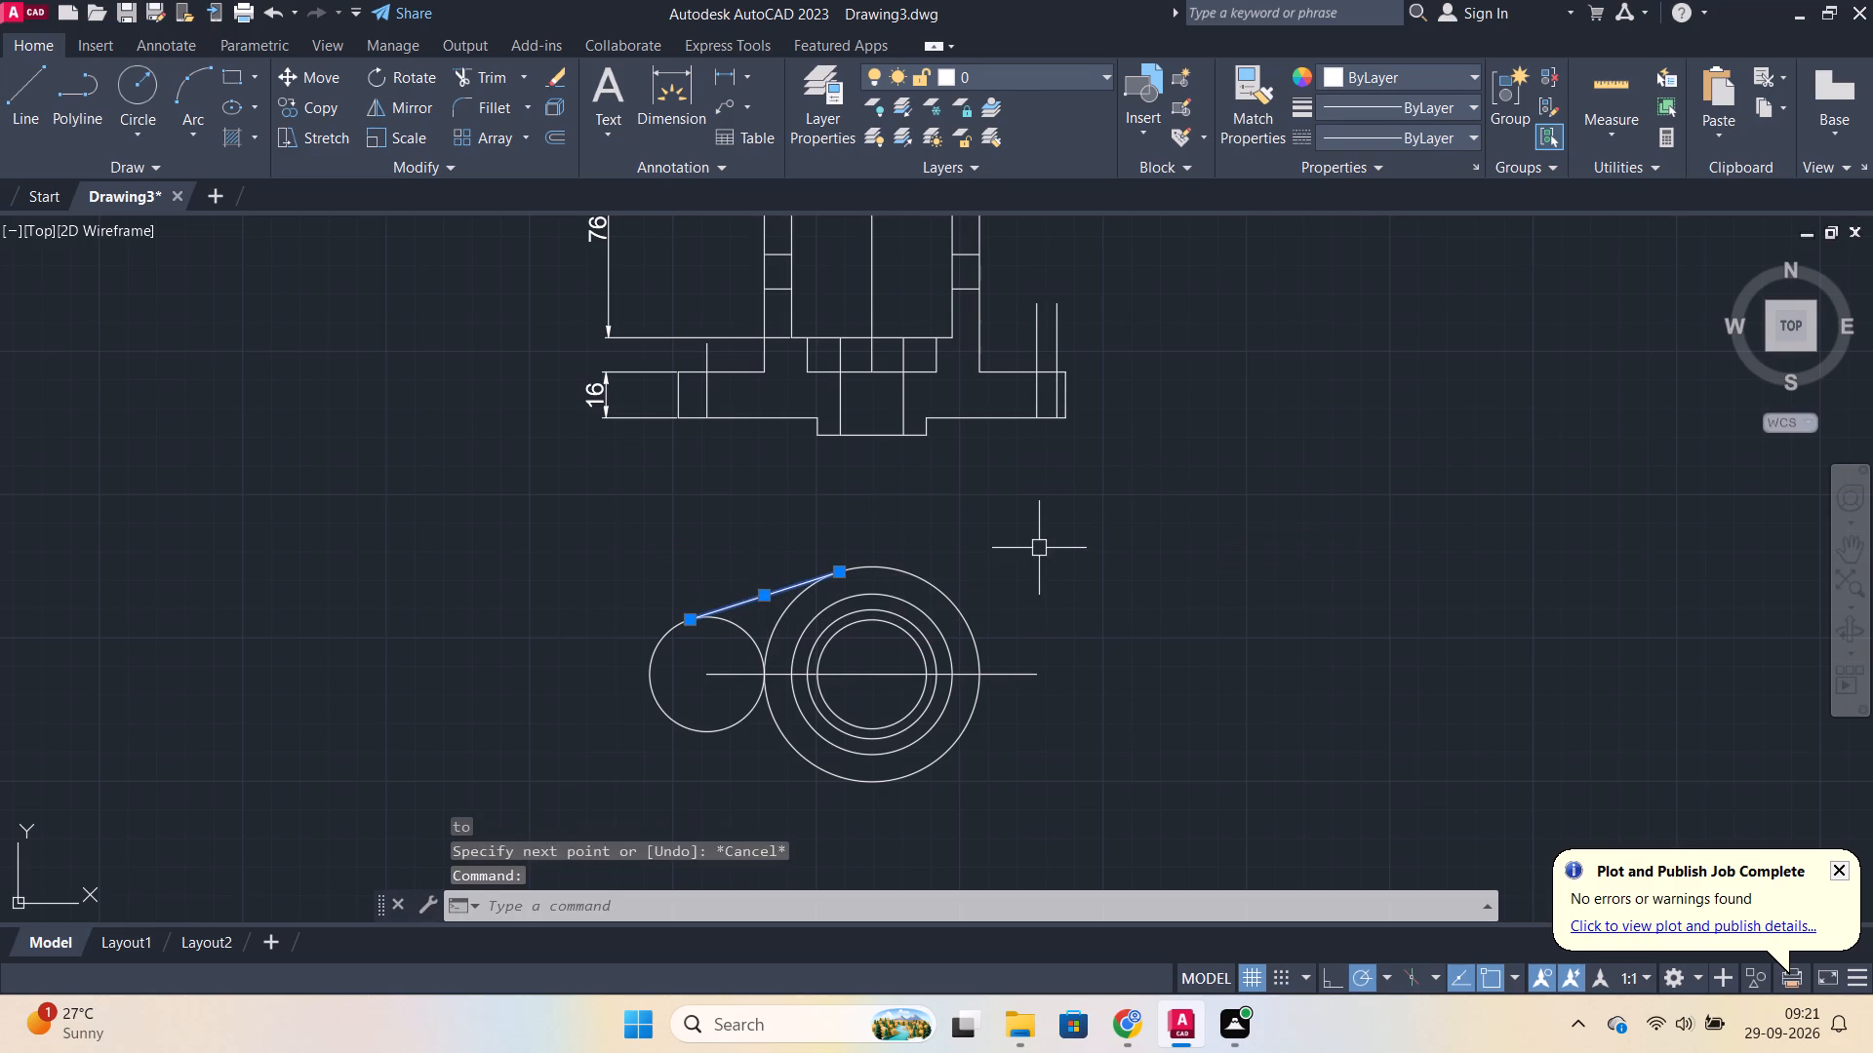
pyautogui.write('mi')
pyautogui.press('Return')
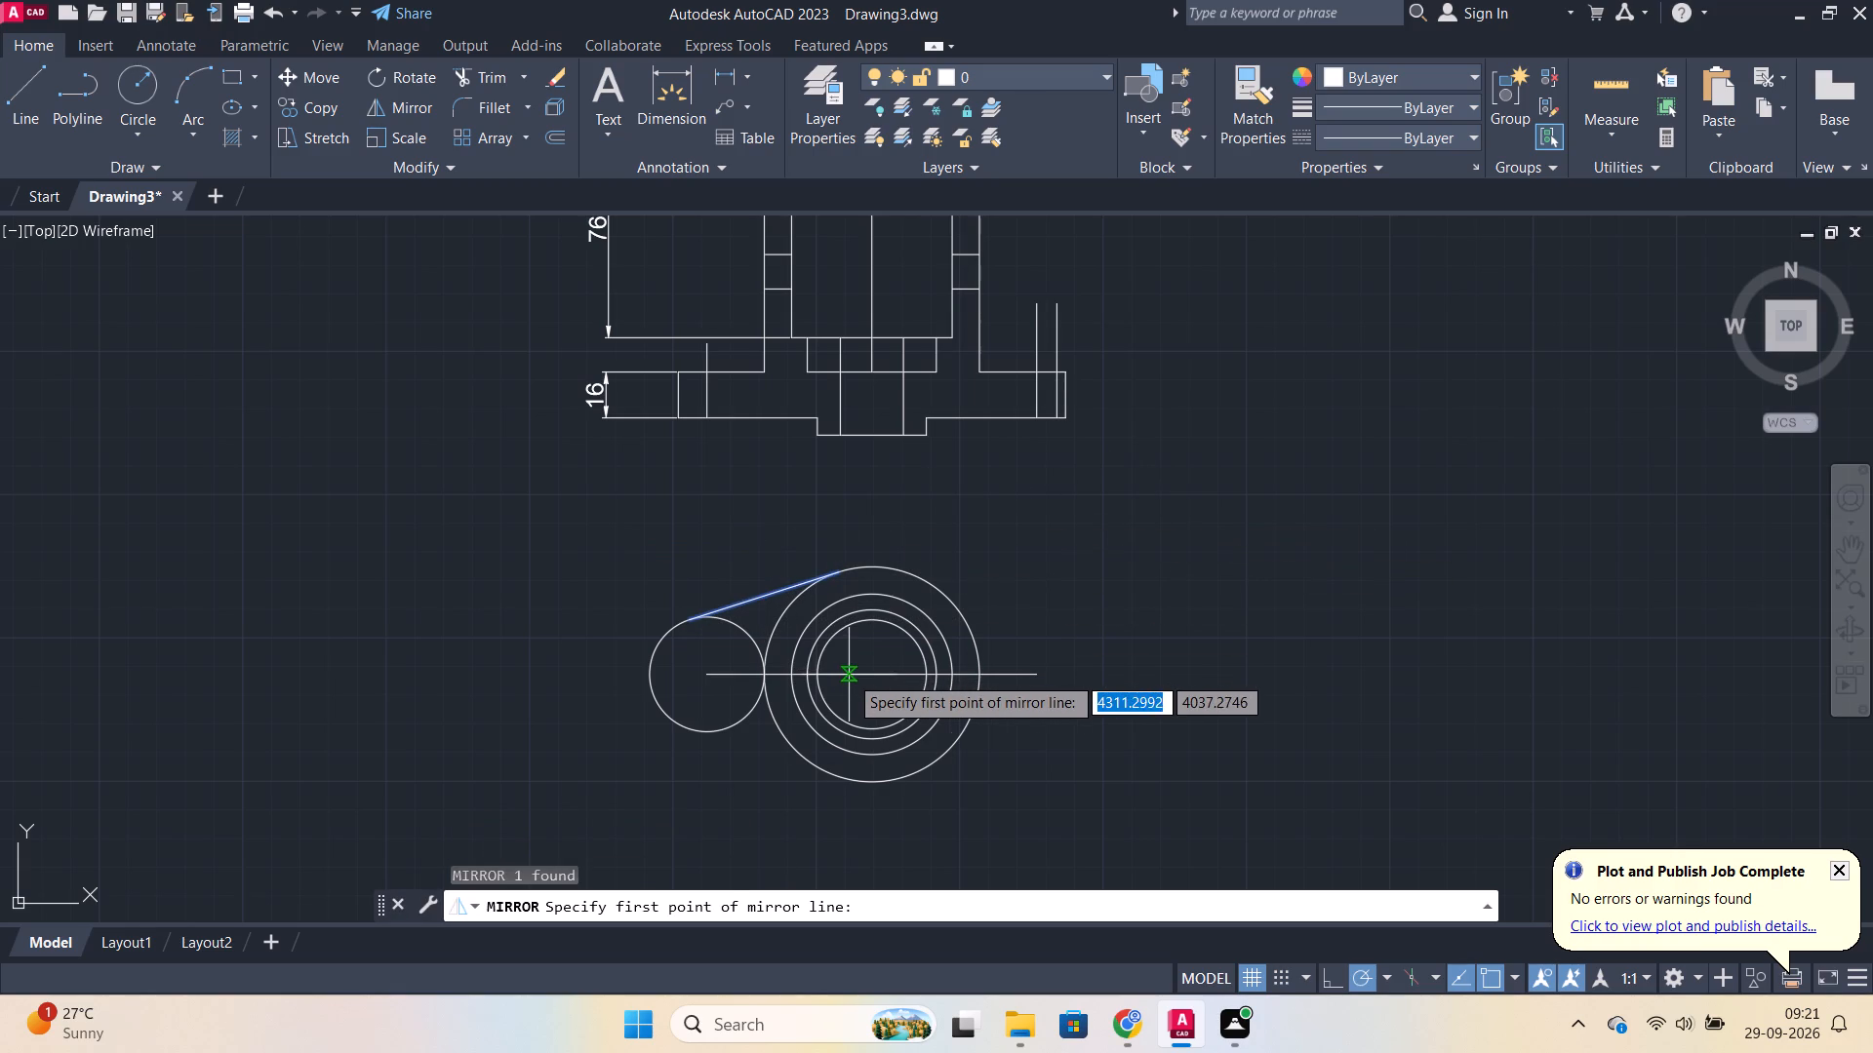
pyautogui.click(876, 673)
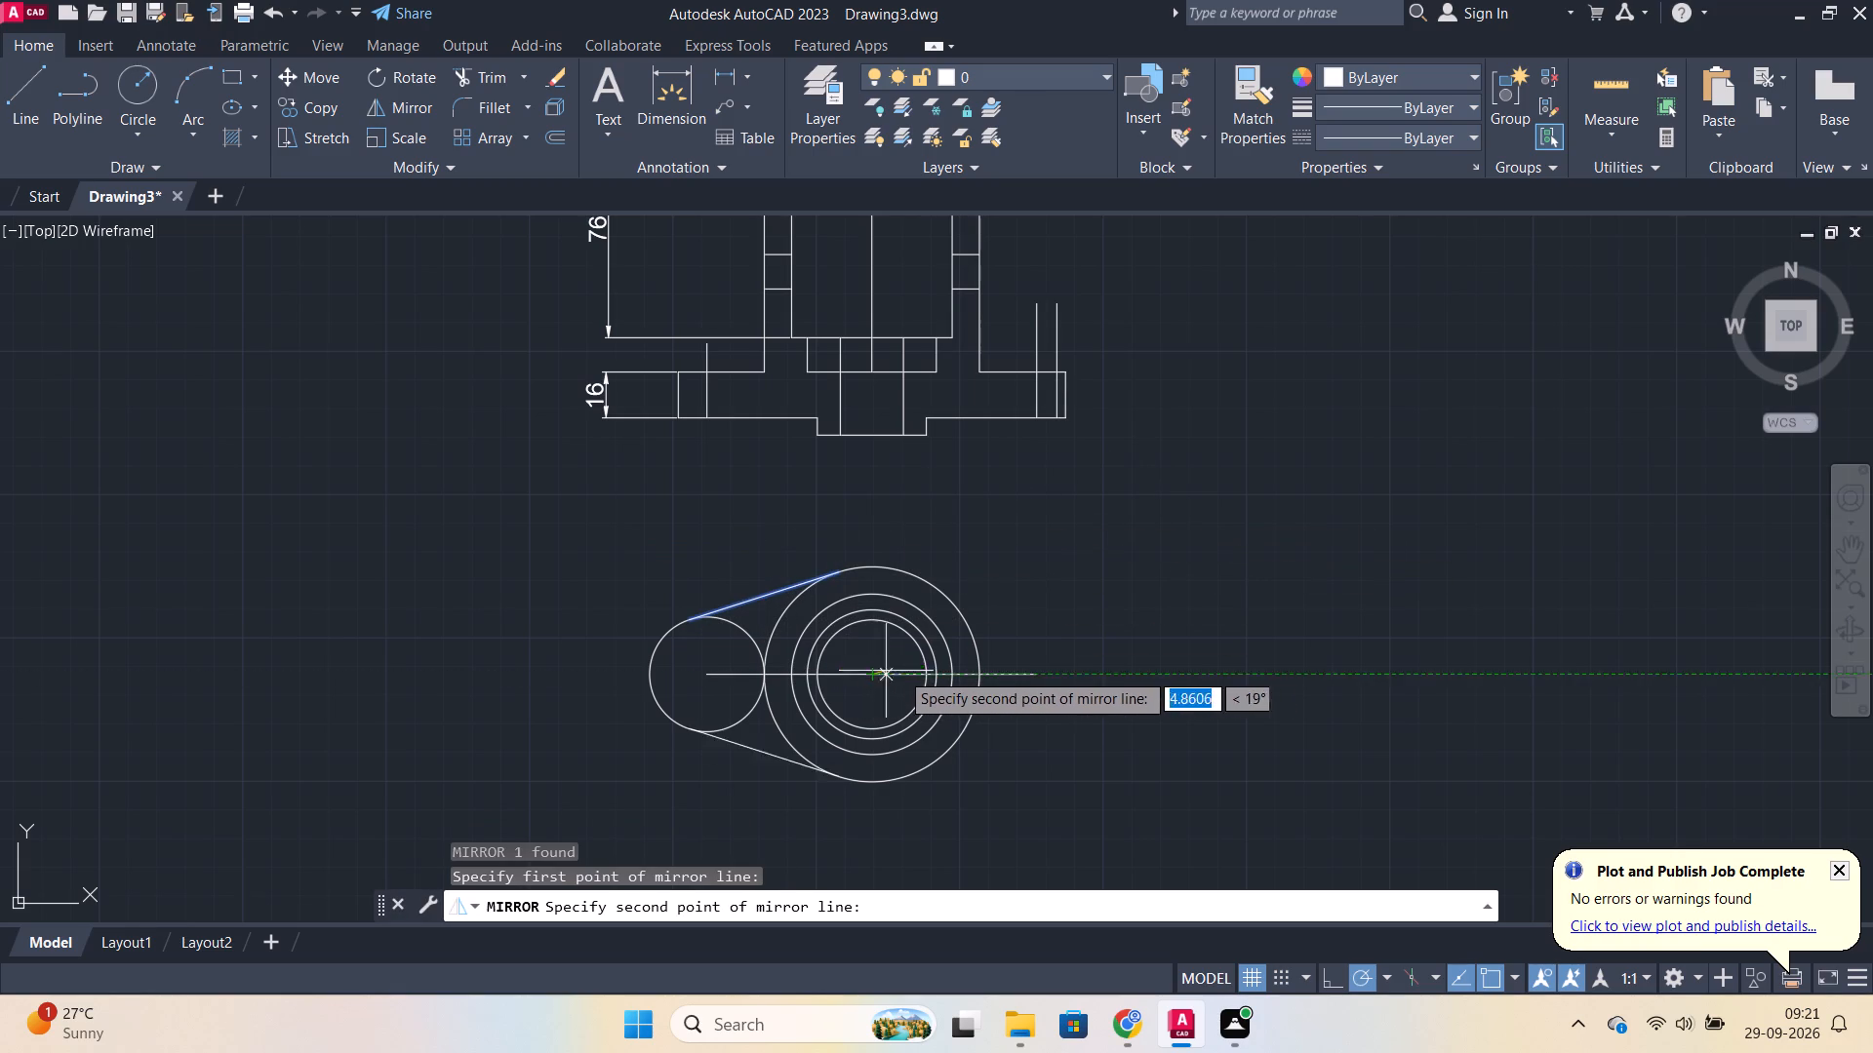
pyautogui.click(981, 674)
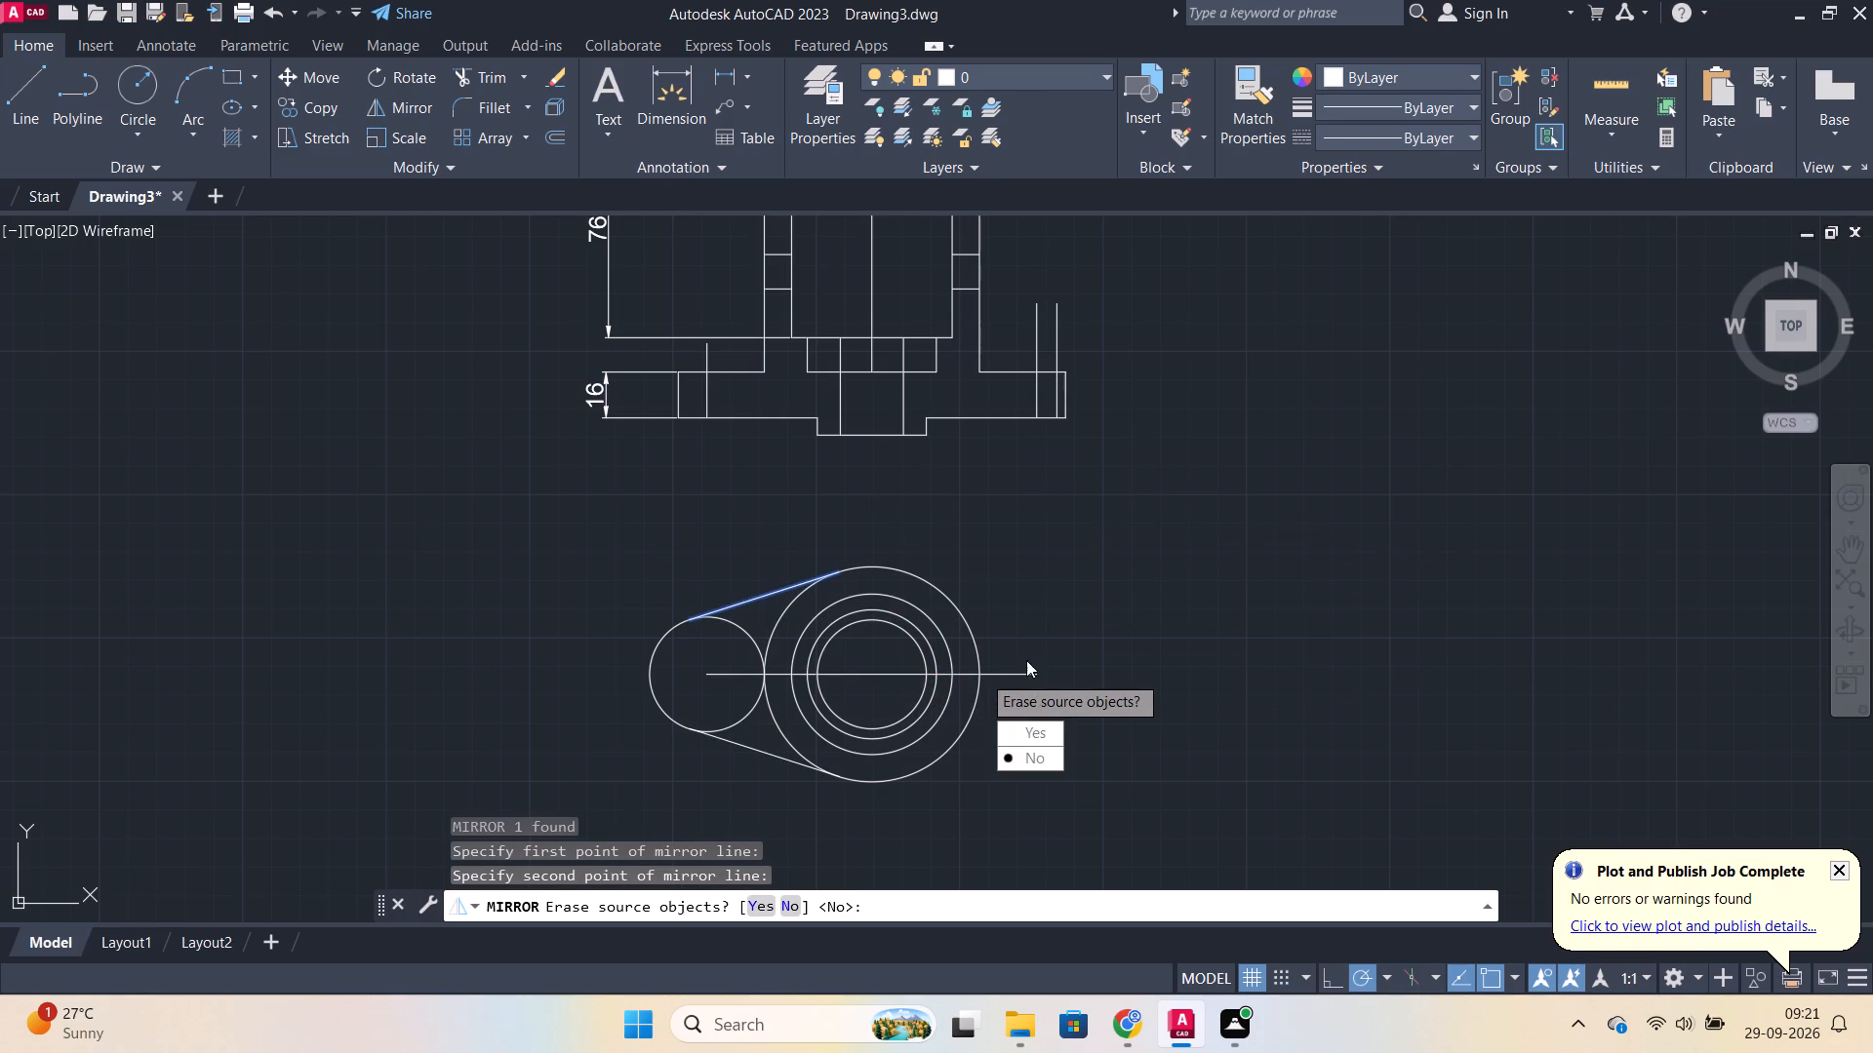
pyautogui.moveTo(1021, 762); pyautogui.dragTo(981, 675)
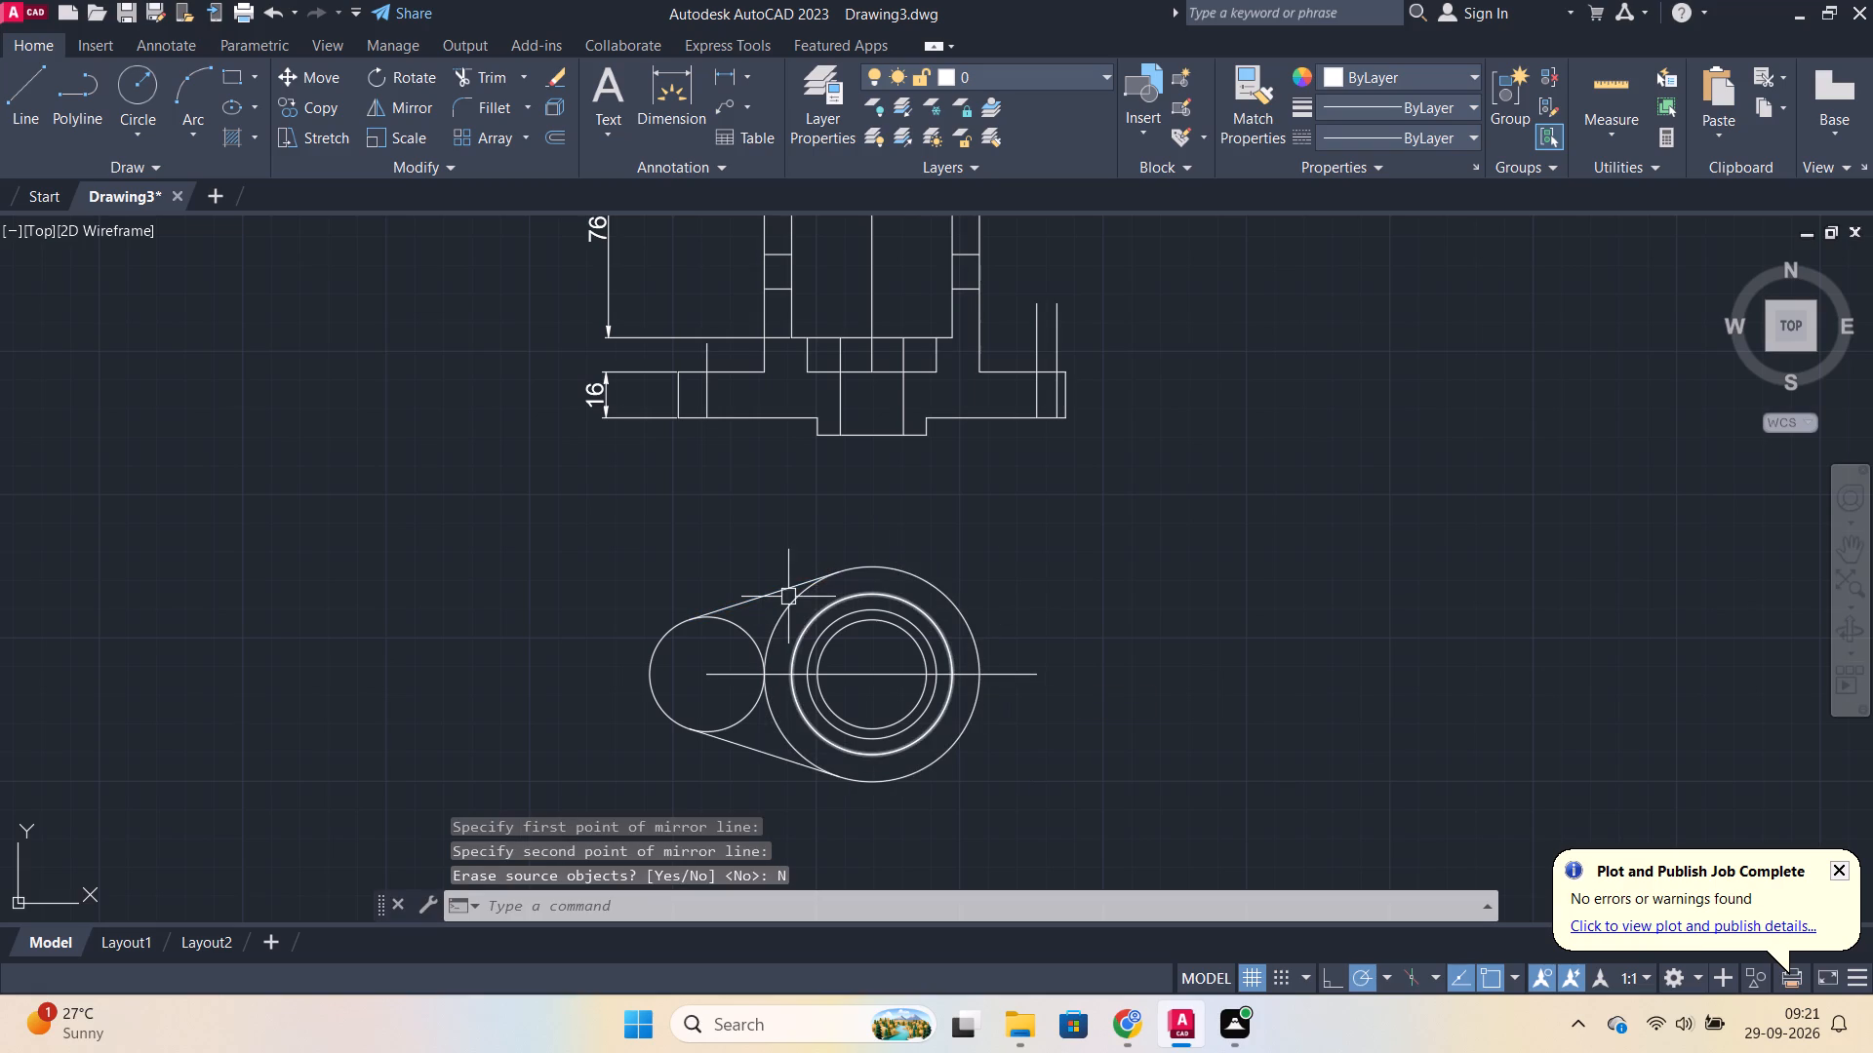
pyautogui.click(785, 597)
pyautogui.press('Escape')
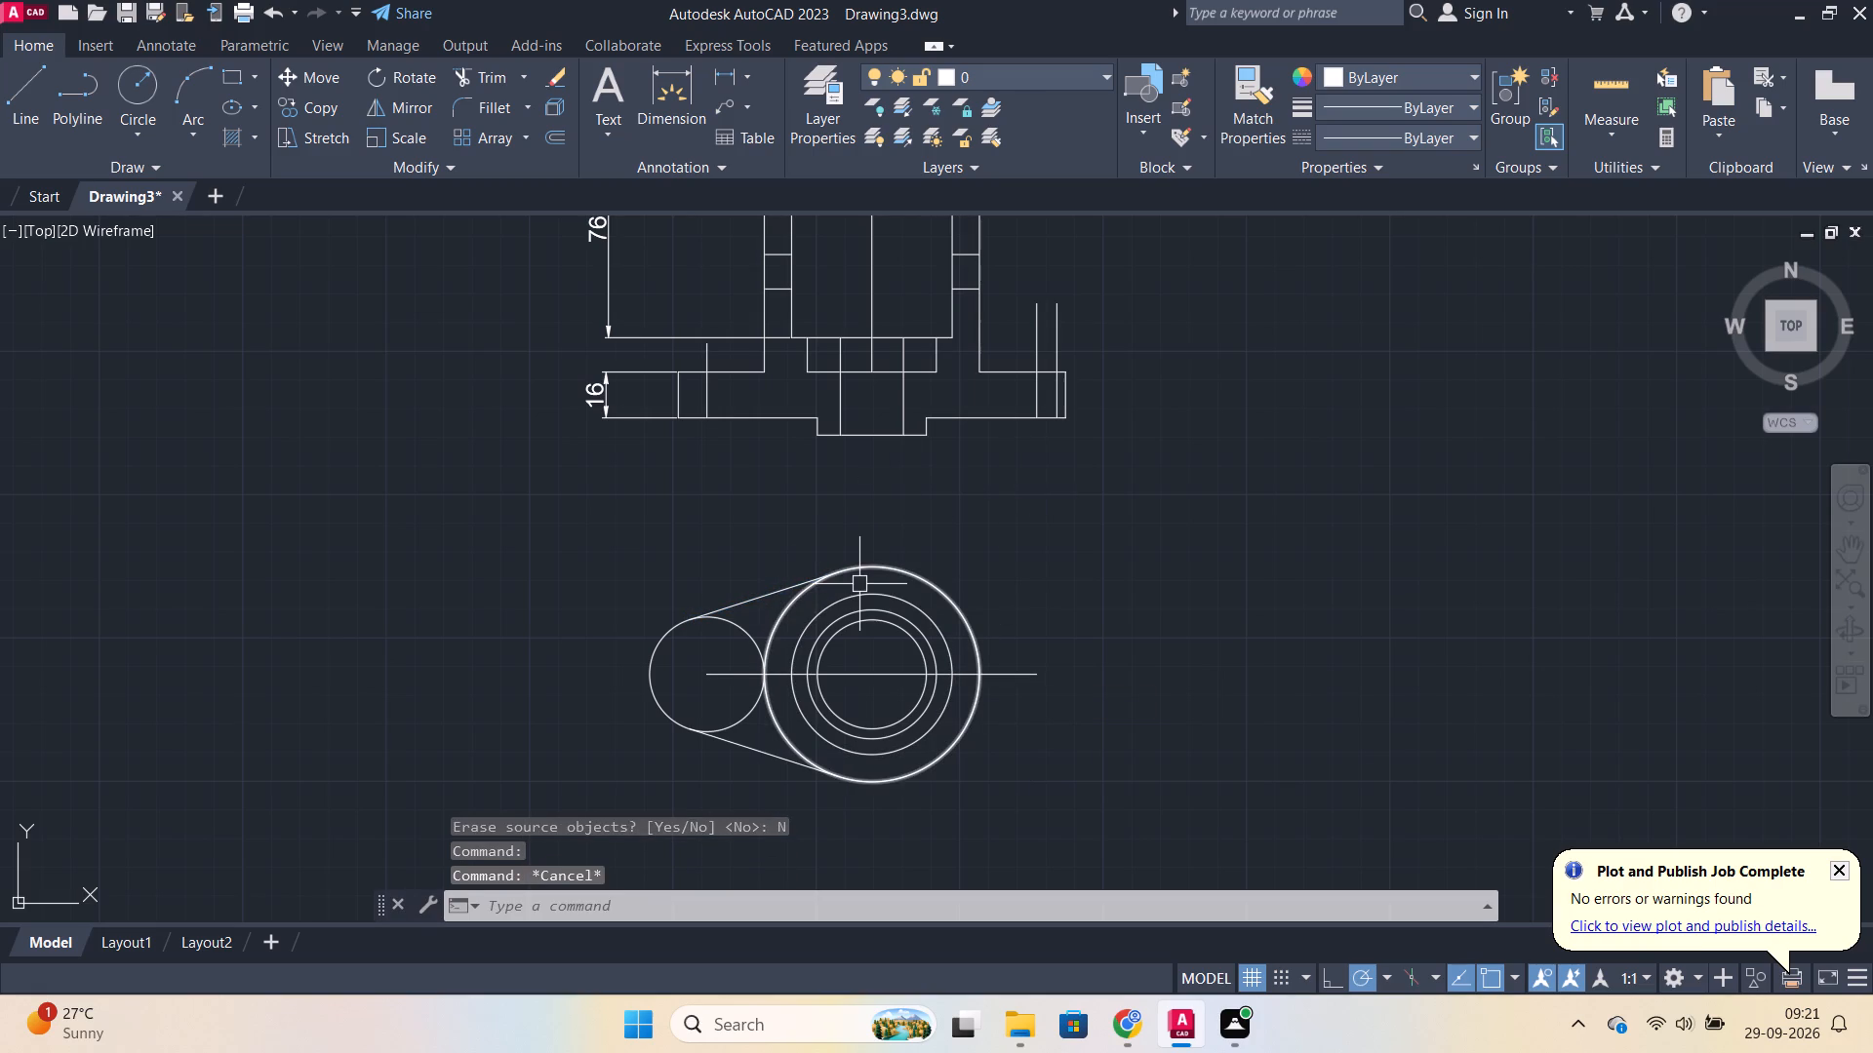
# Trim away the inner part of the 40-diameter left circle between the two tangent lines.
pyautogui.write('tr')
pyautogui.press('Return')
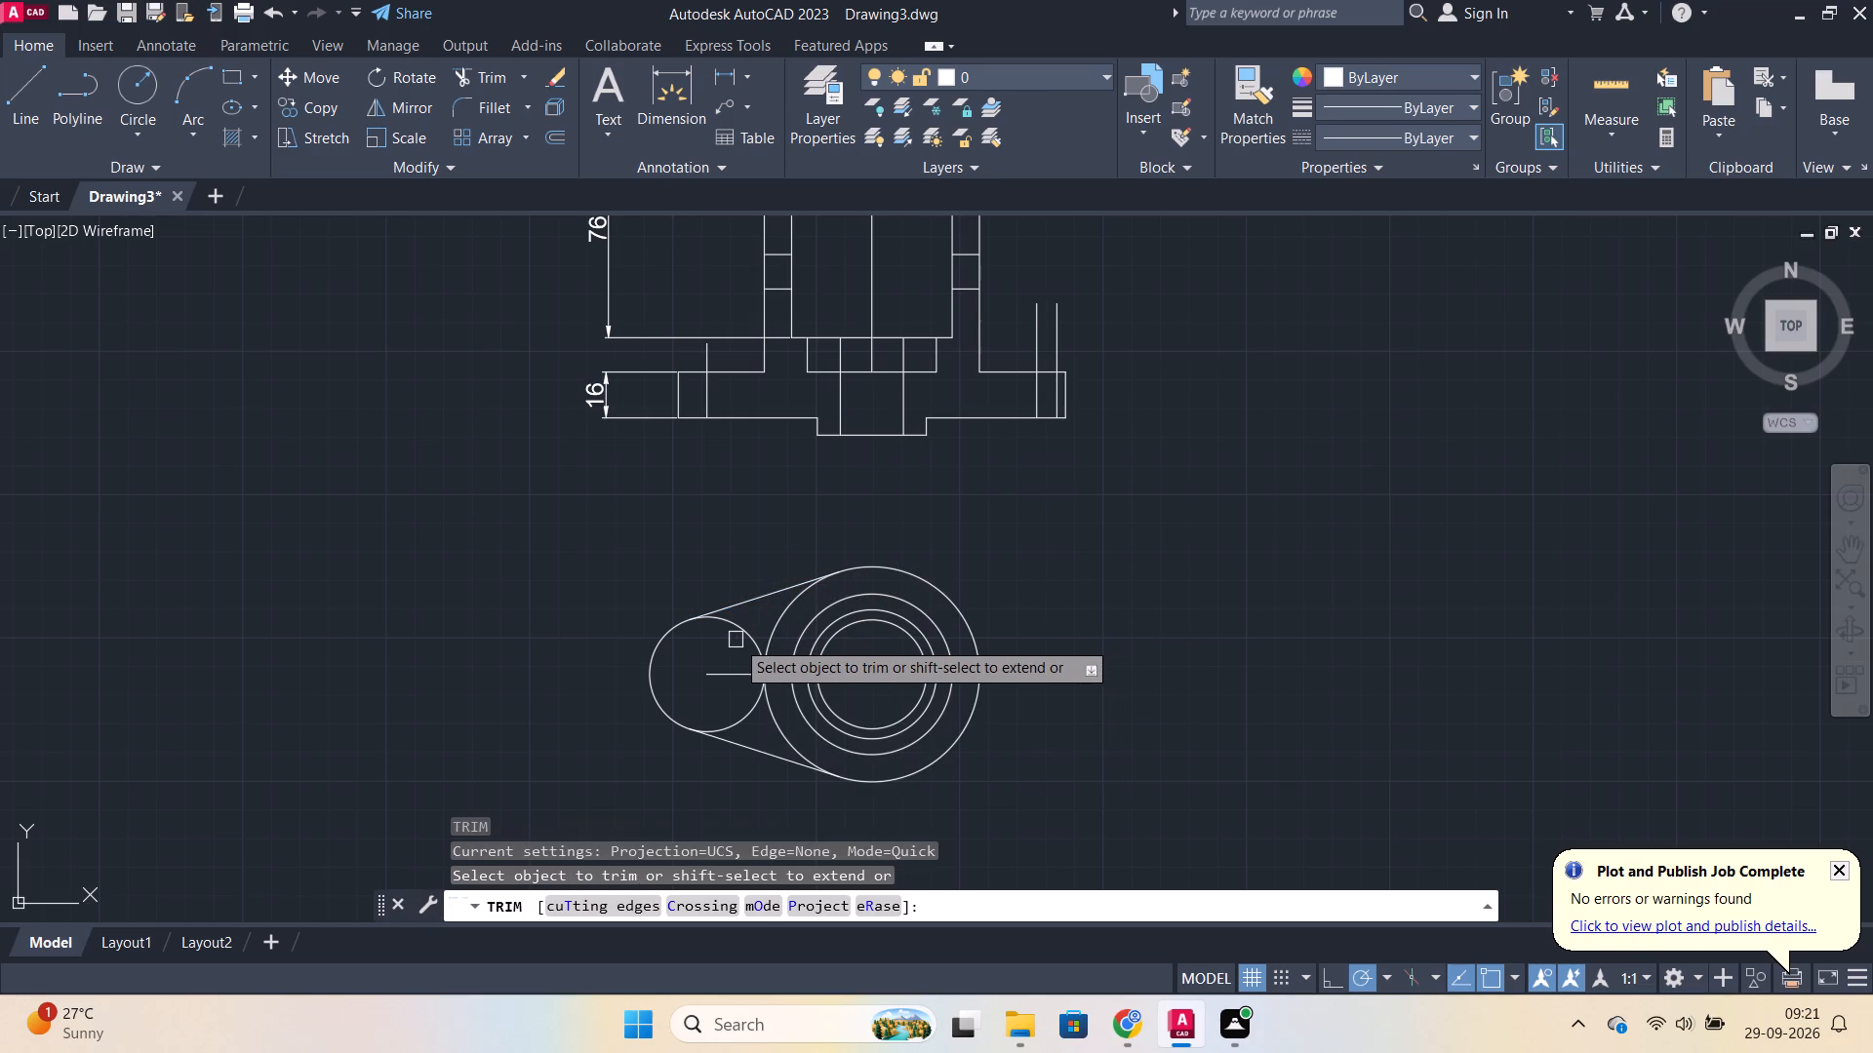
pyautogui.click(742, 633)
pyautogui.click(746, 707)
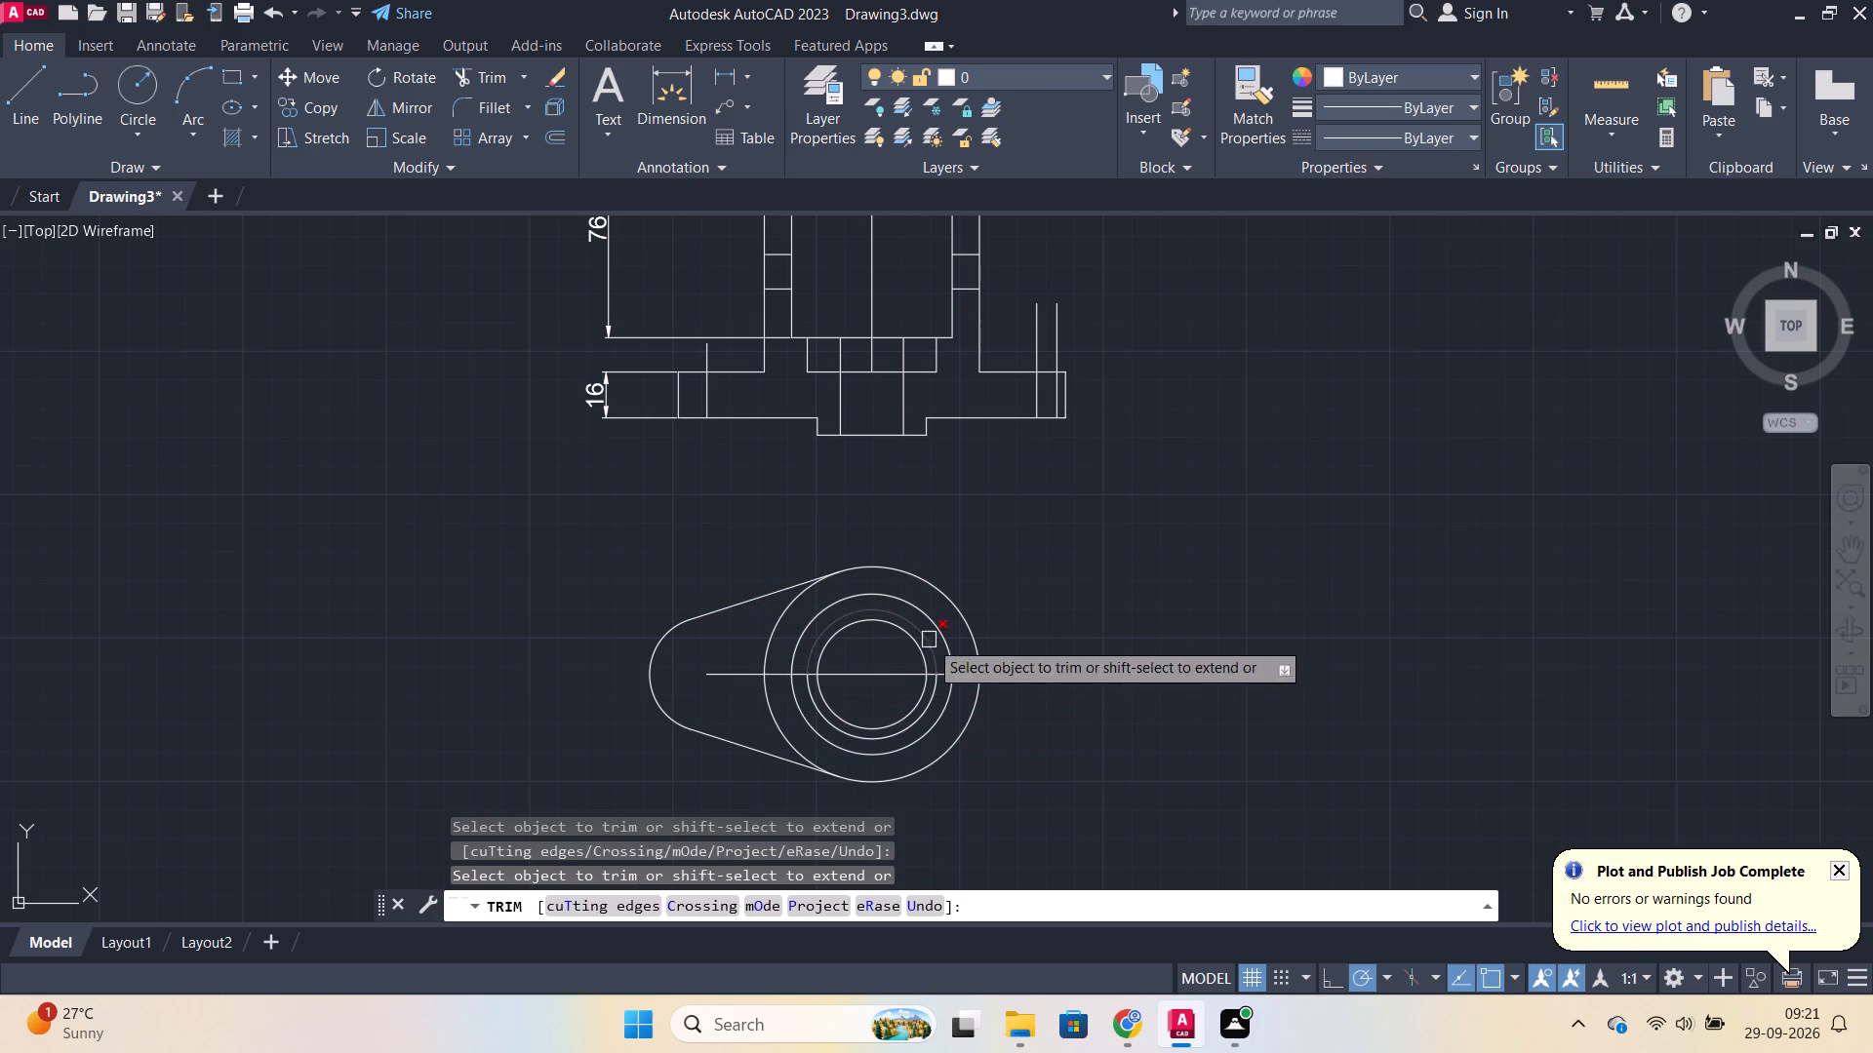
pyautogui.press('Escape')
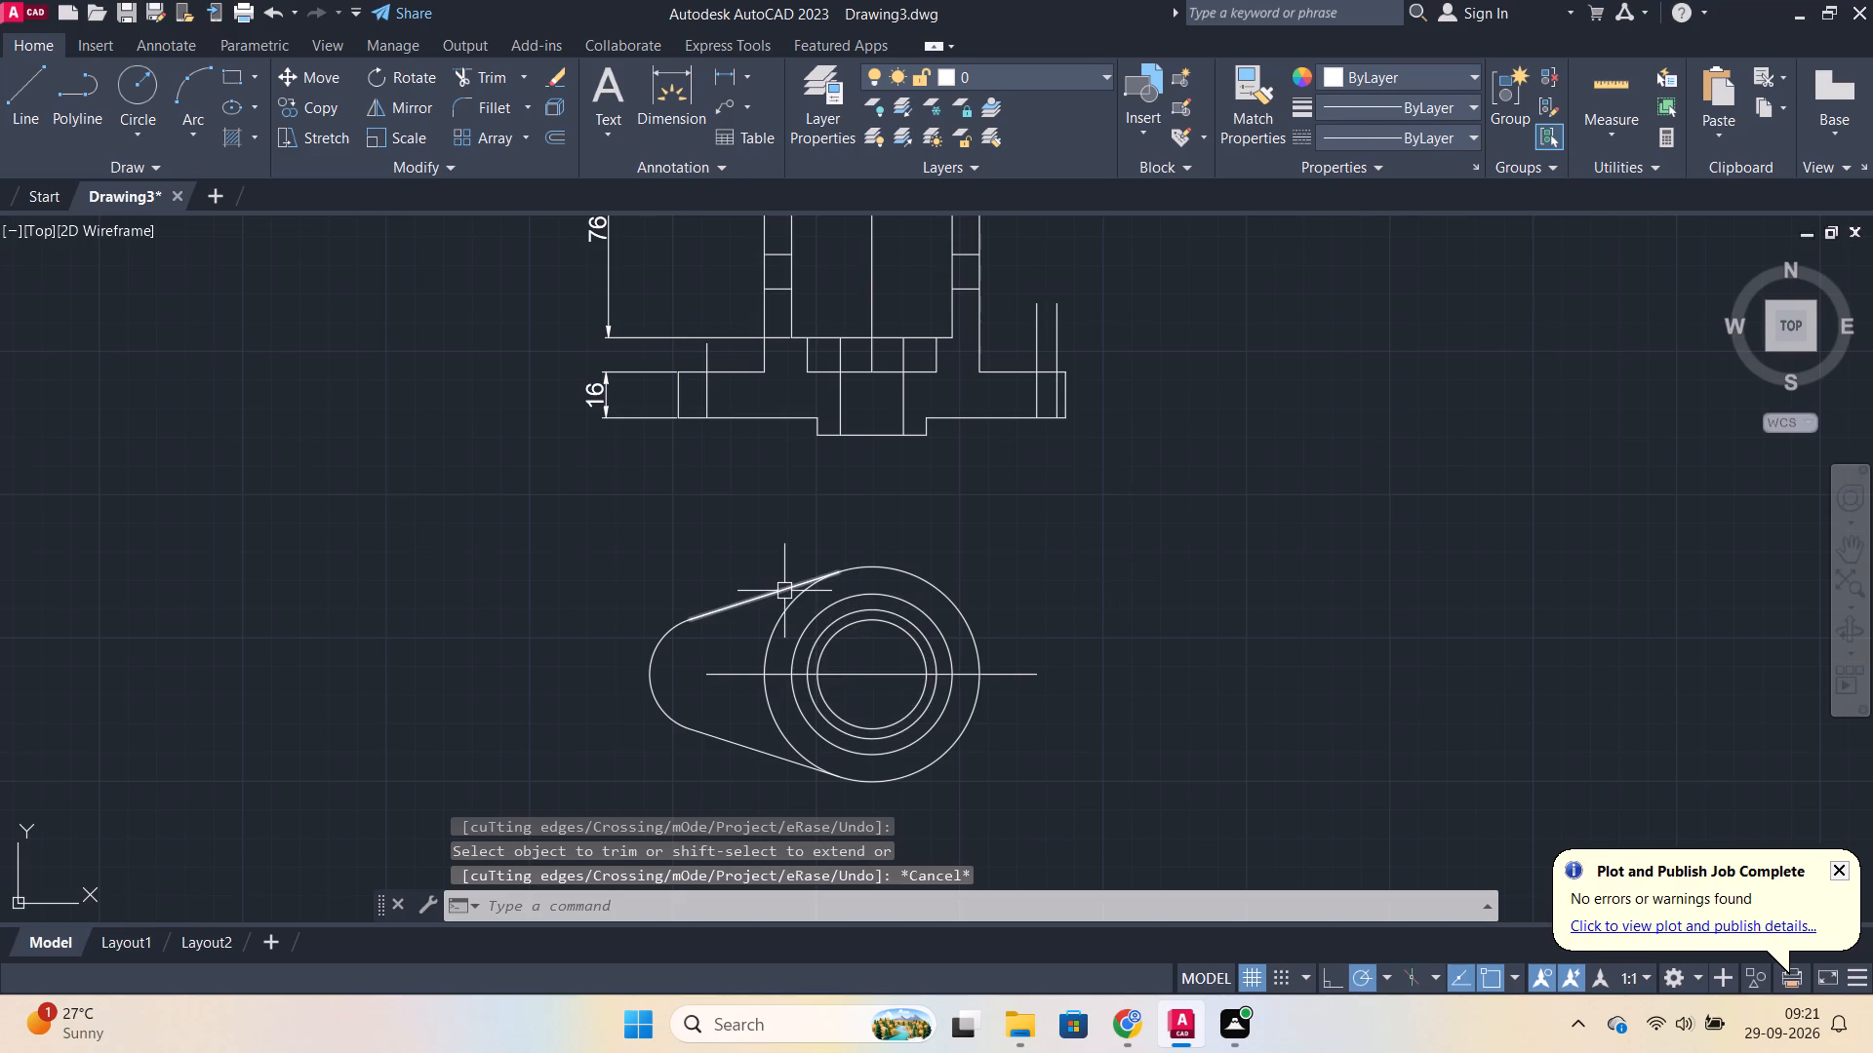
# Draw a circle of diameter 14 centred on the top view's left flange-hole centre.
pyautogui.press('c')
pyautogui.press('Return')
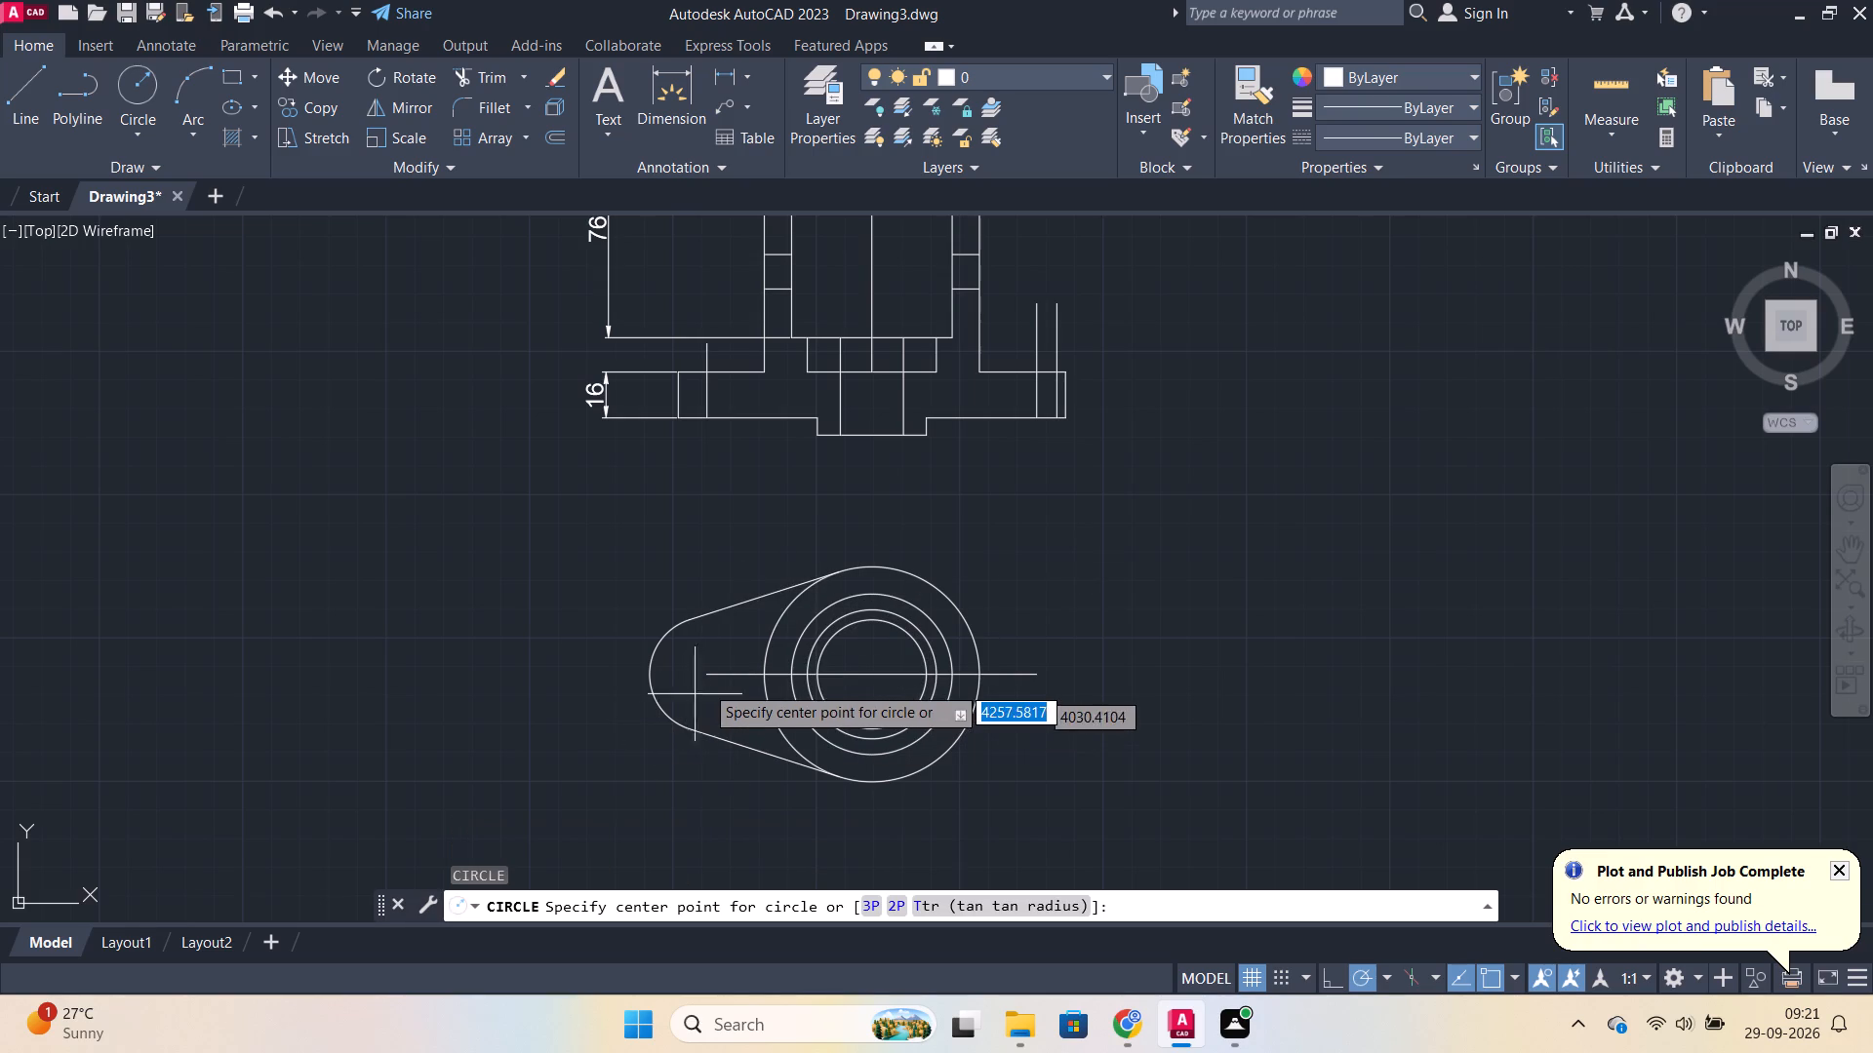
pyautogui.click(709, 676)
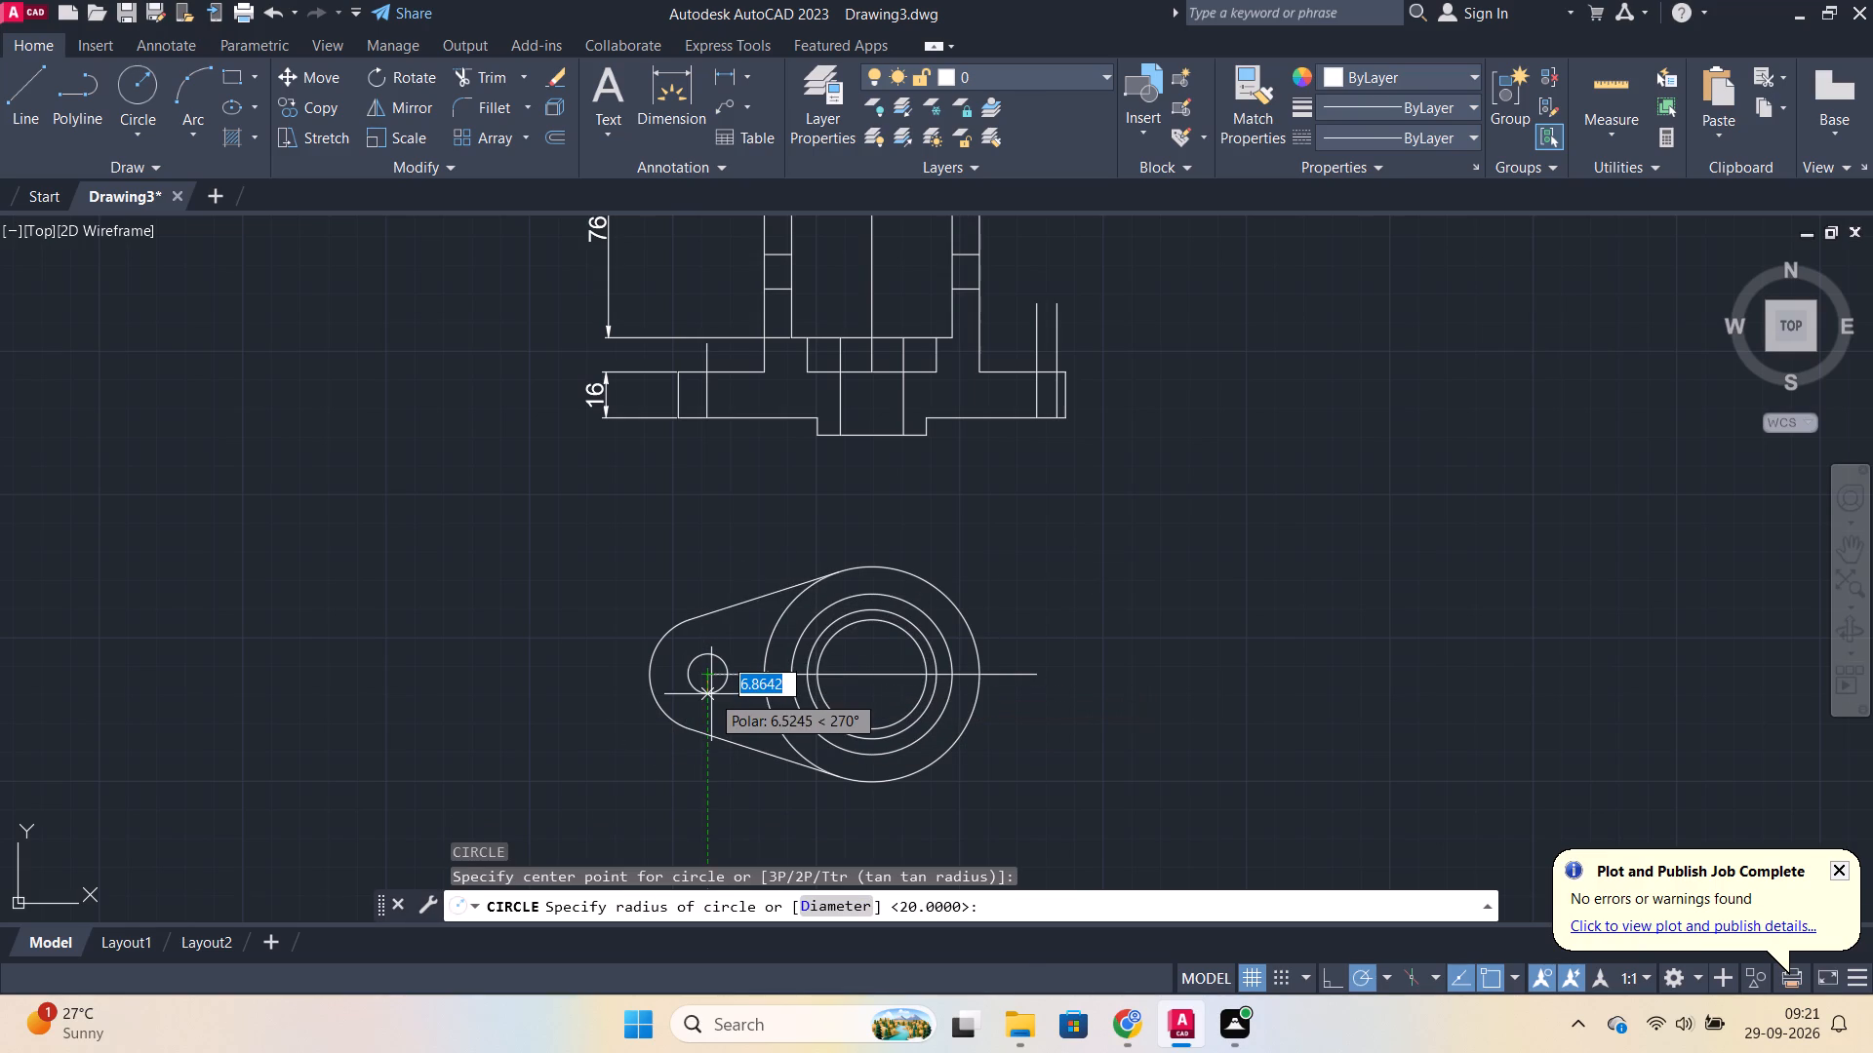
pyautogui.press('d')
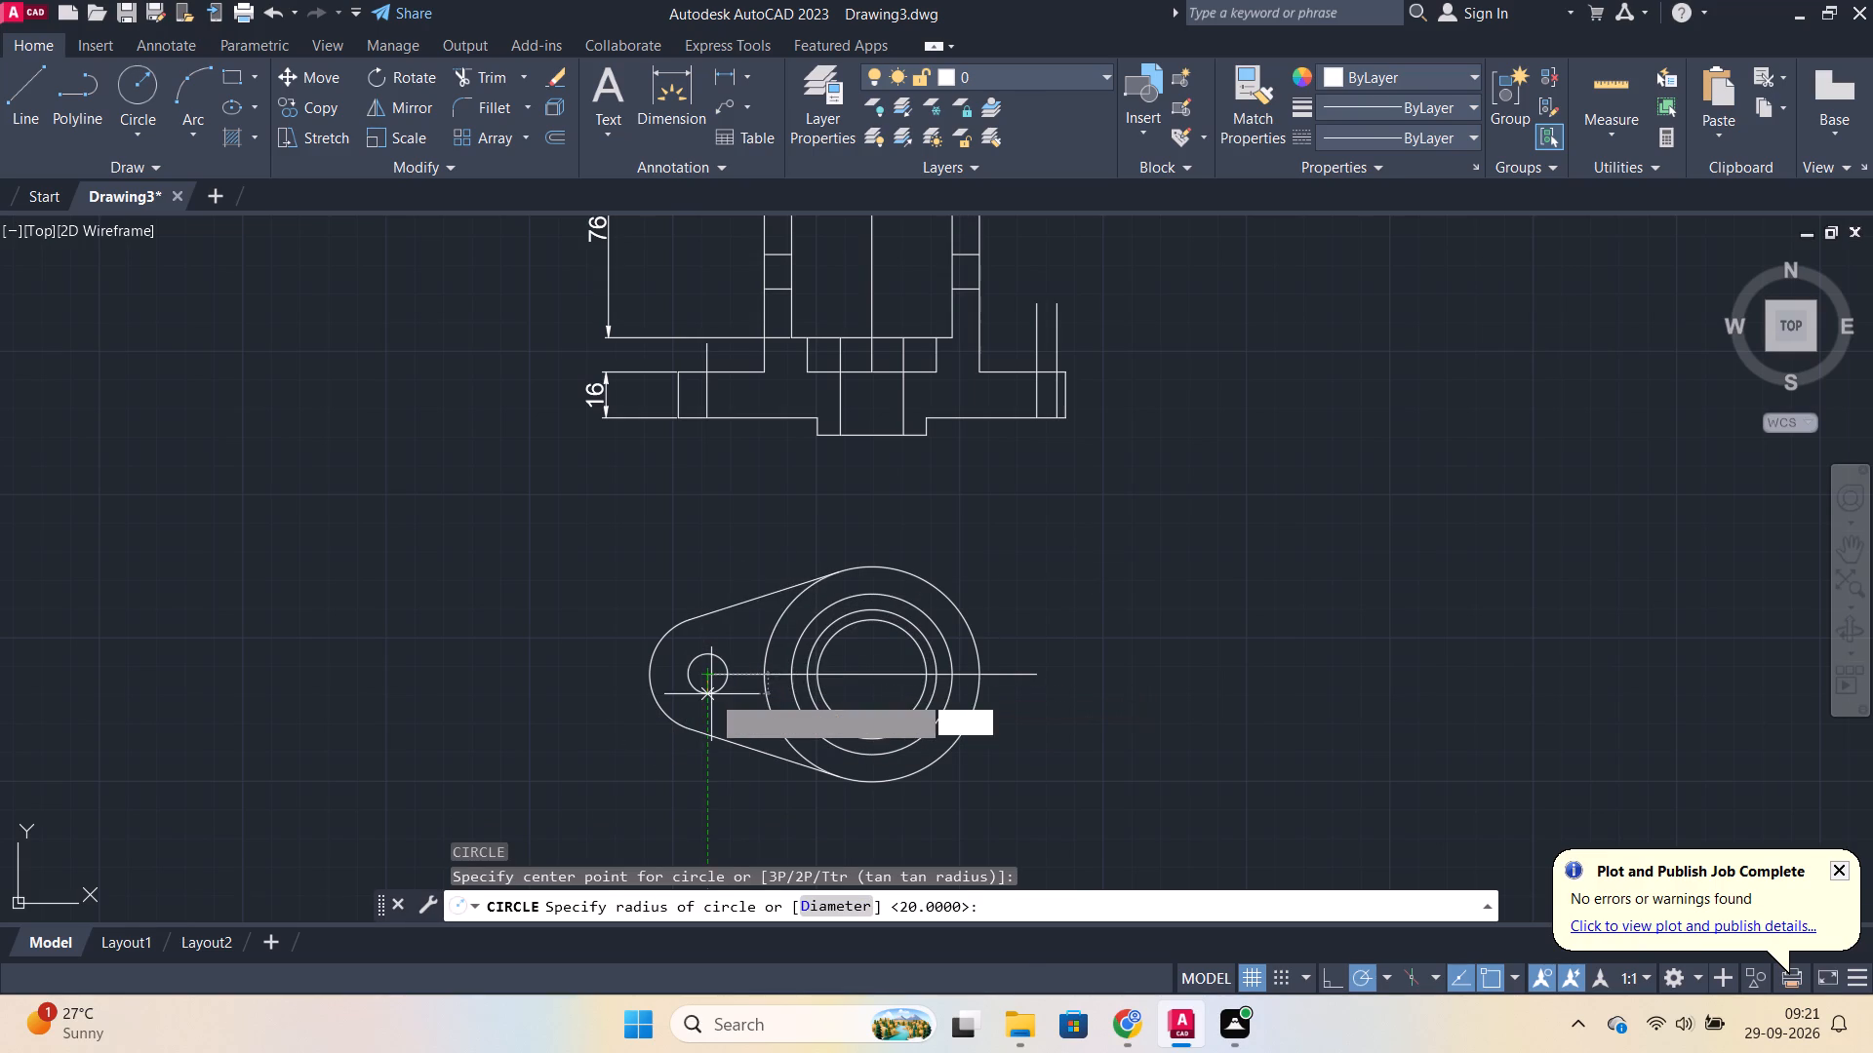
pyautogui.press('Return')
pyautogui.write('14')
pyautogui.press('Return')
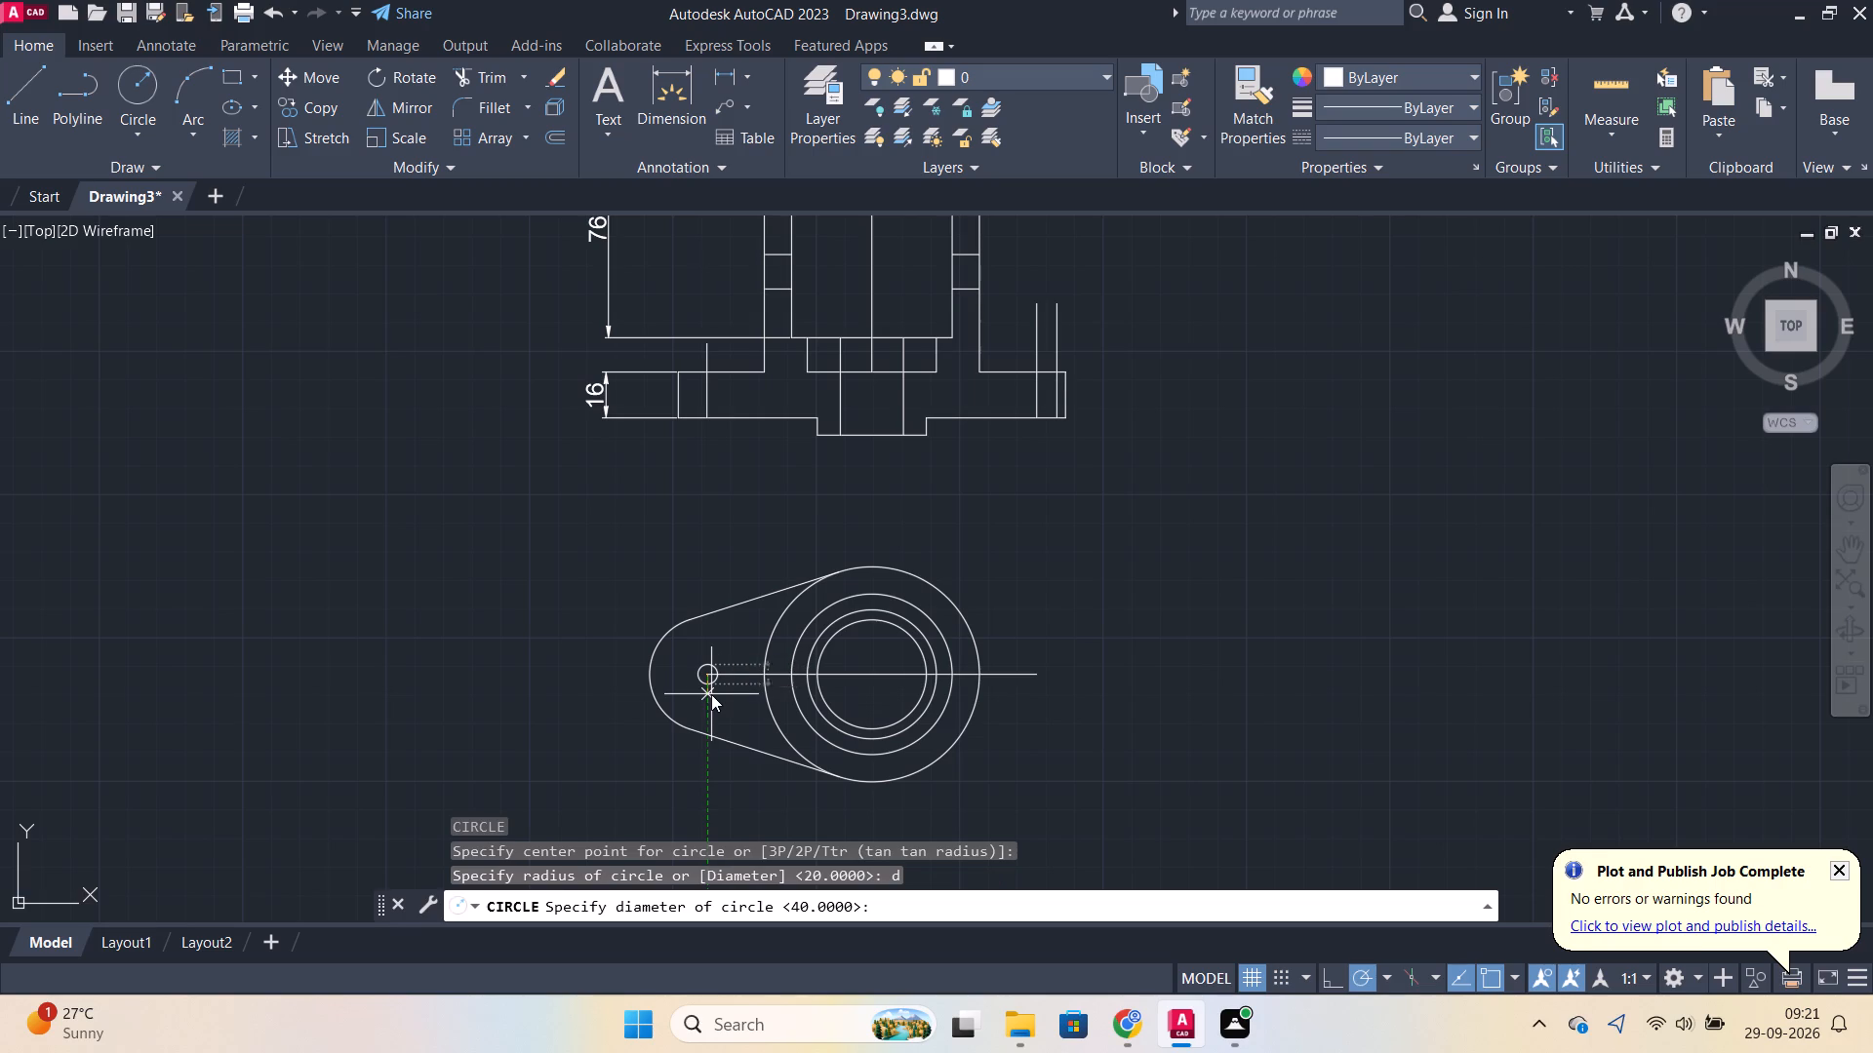
pyautogui.press('Escape')
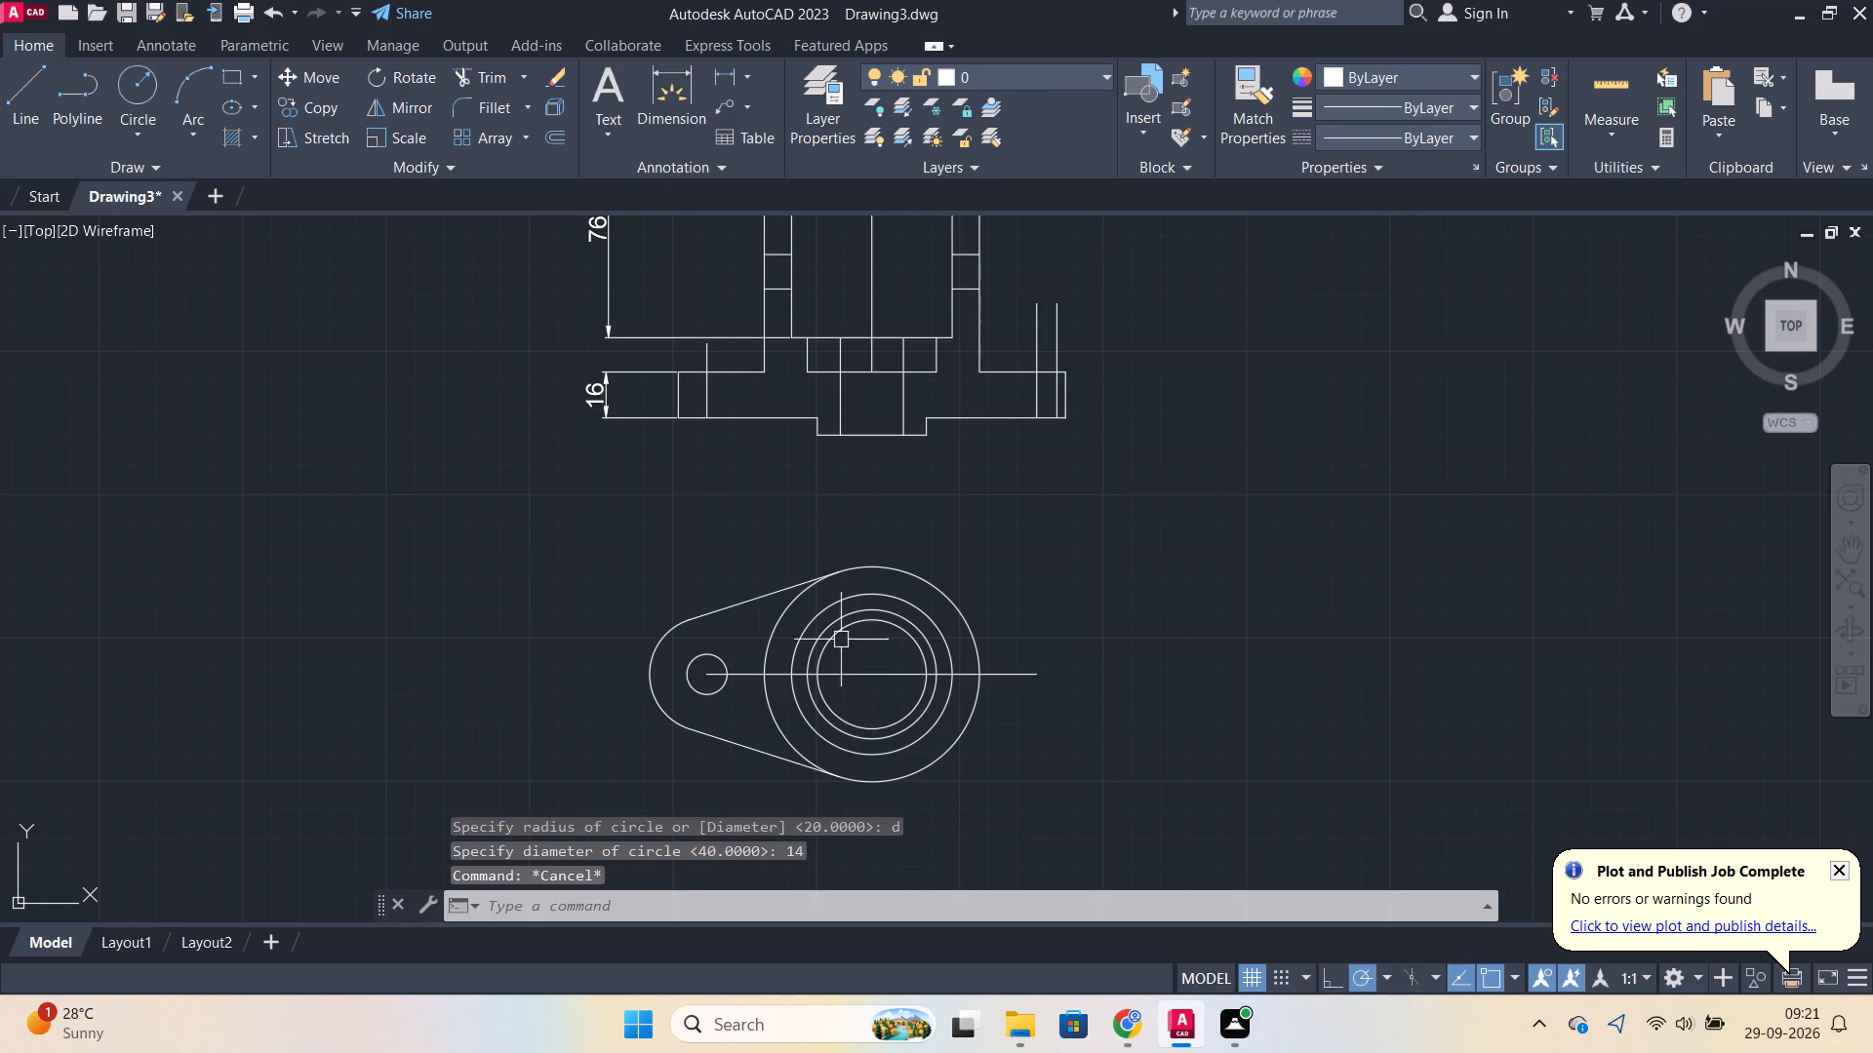
# Mirror the left end's two tangents, end arc and hole about the top view's vertical centreline, keeping the originals.
pyautogui.click(751, 600)
pyautogui.click(658, 646)
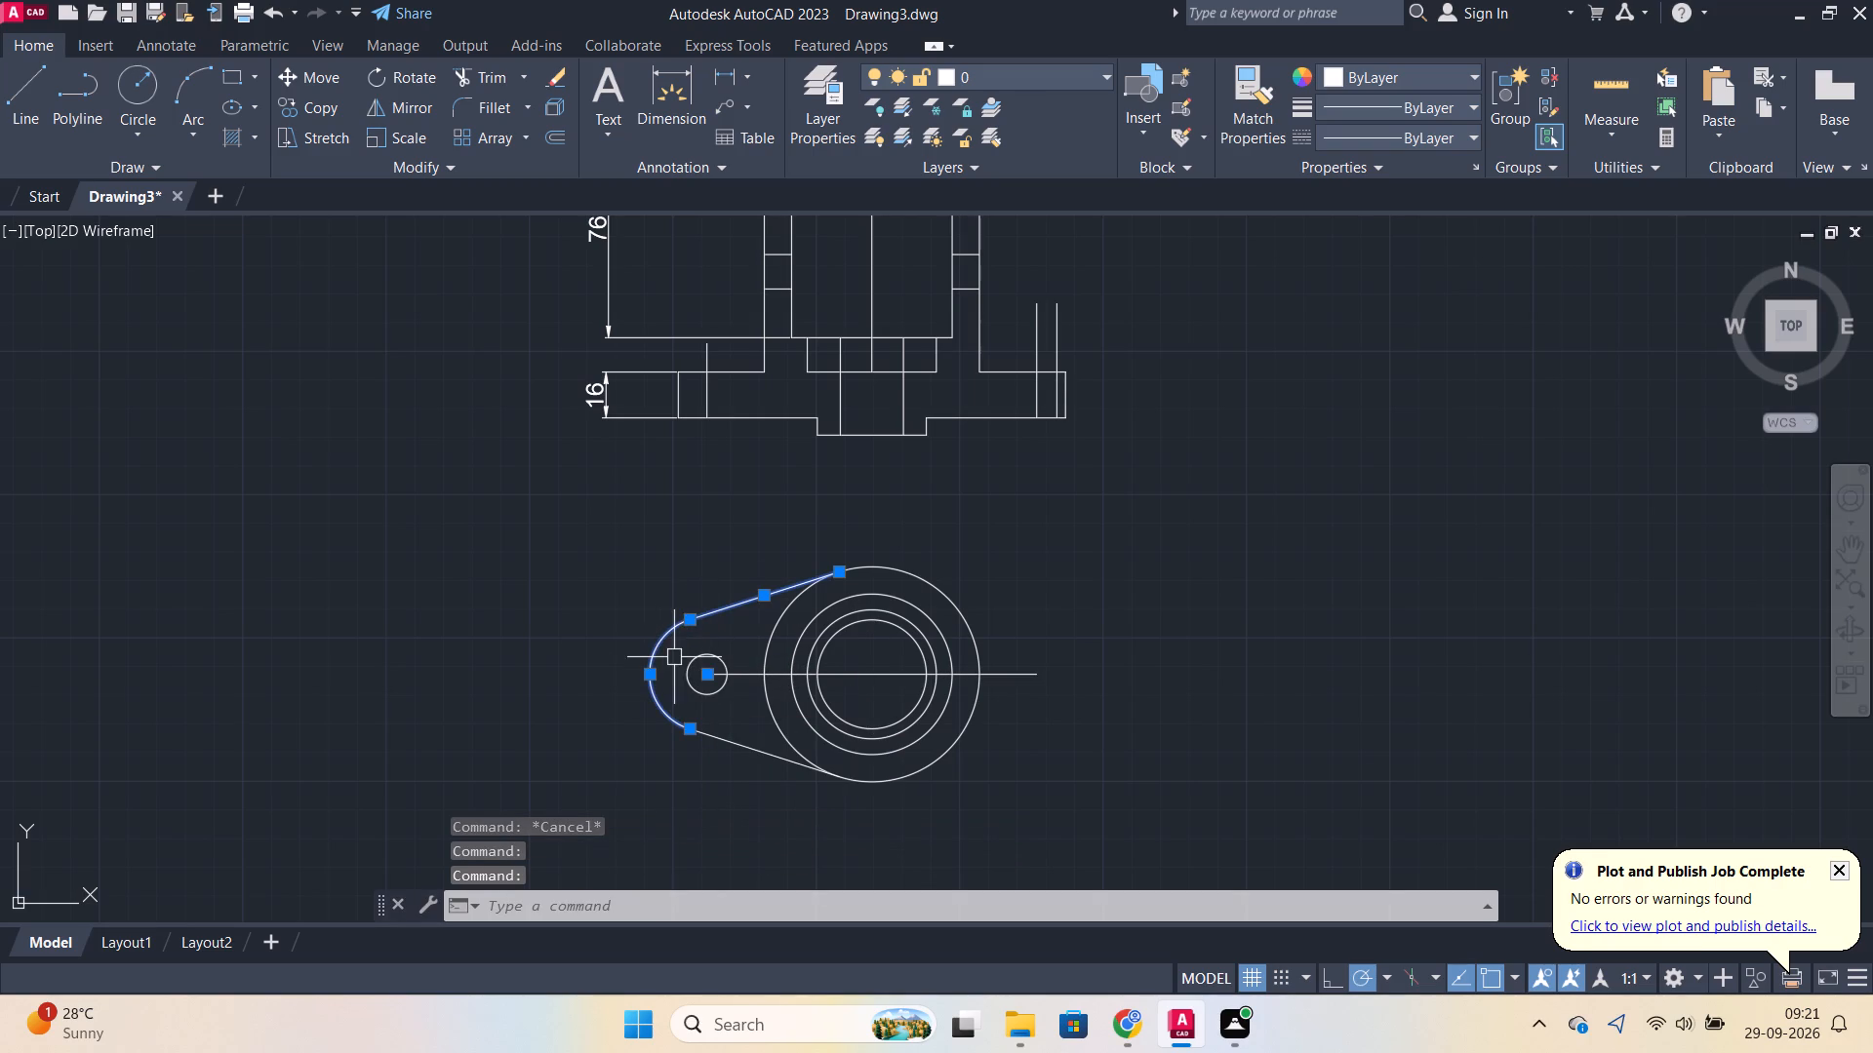
pyautogui.click(697, 657)
pyautogui.click(743, 739)
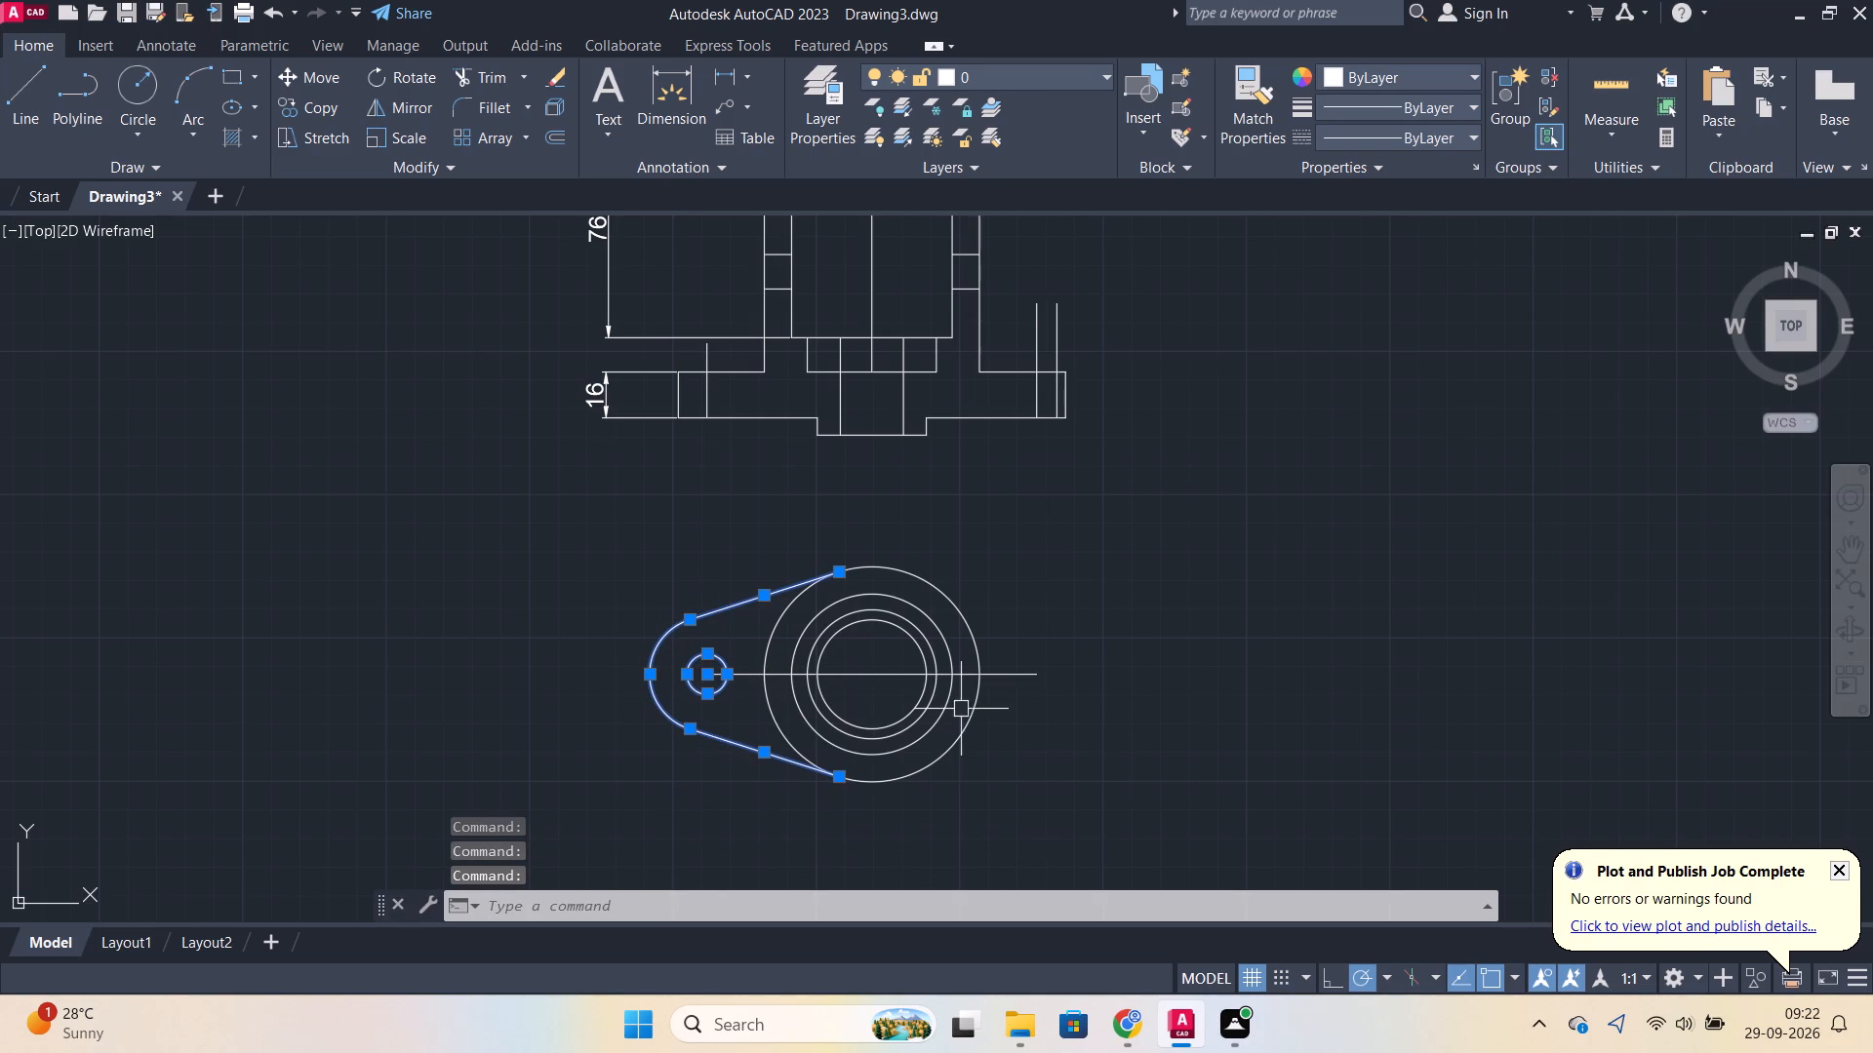
pyautogui.write('mi')
pyautogui.press('Return')
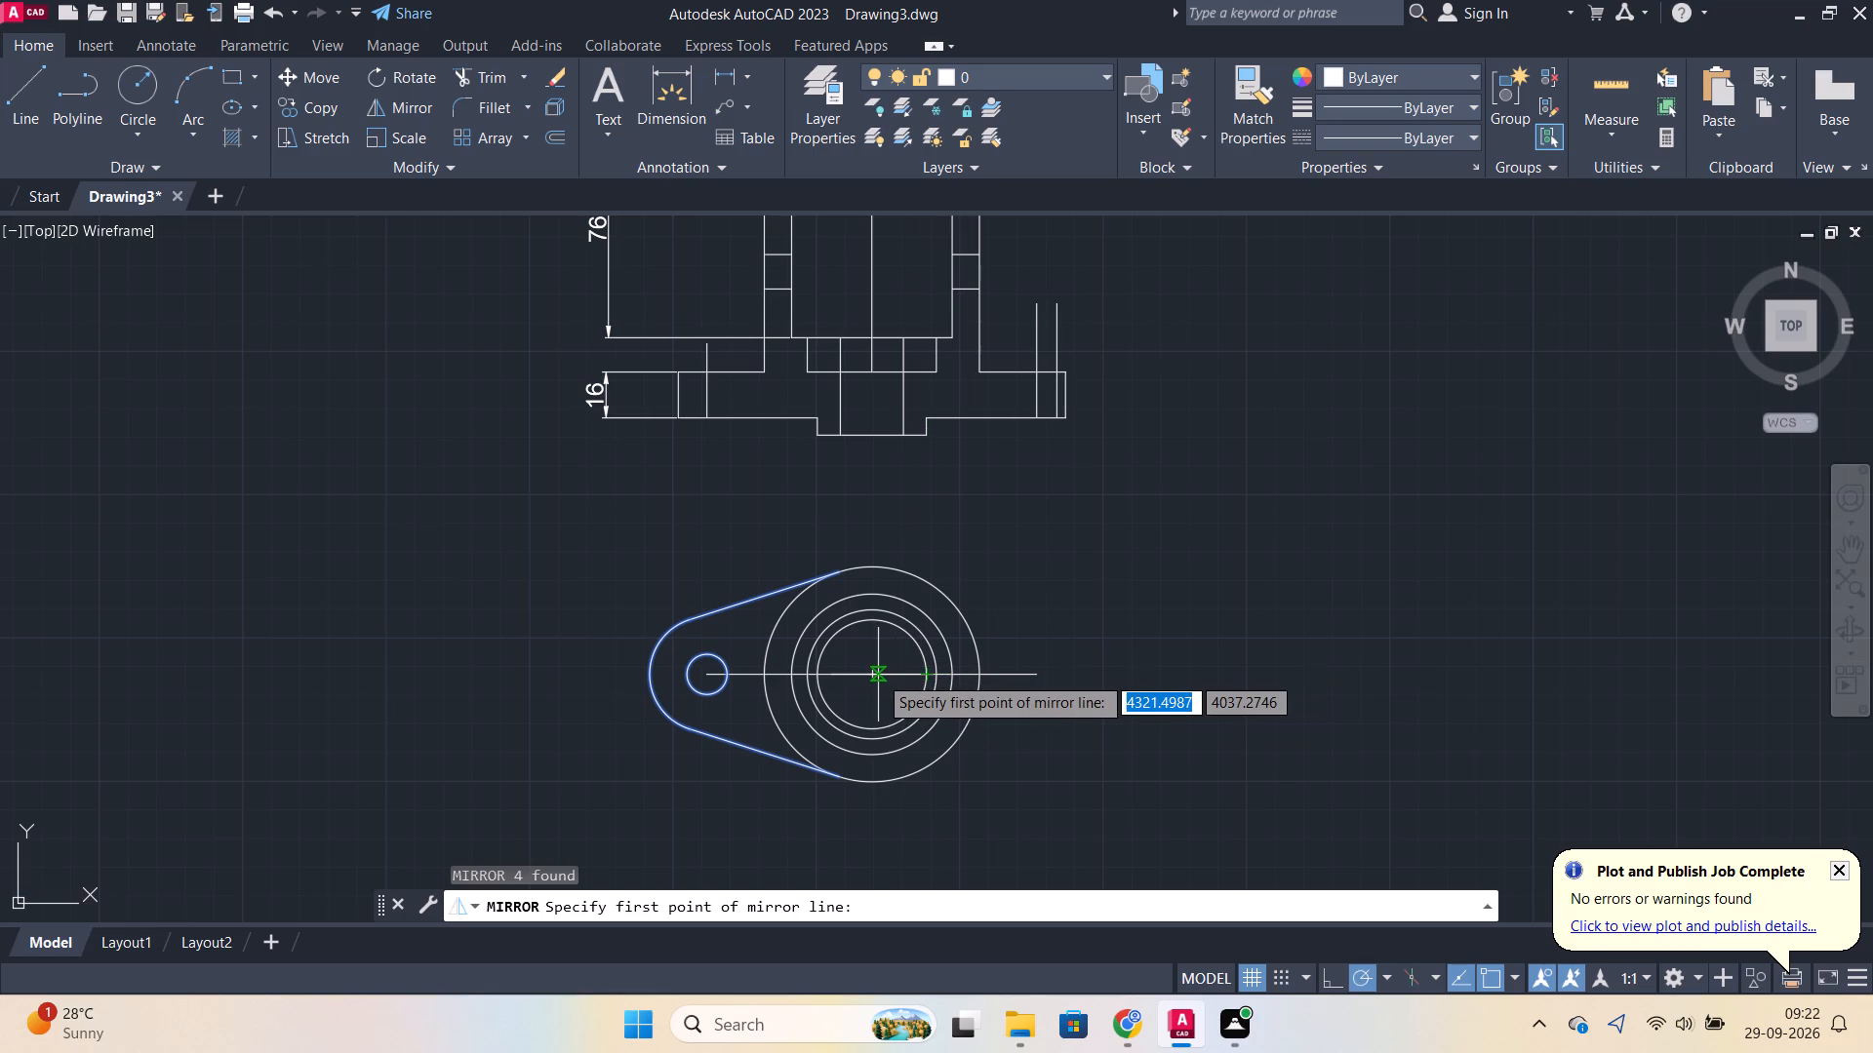
pyautogui.click(876, 675)
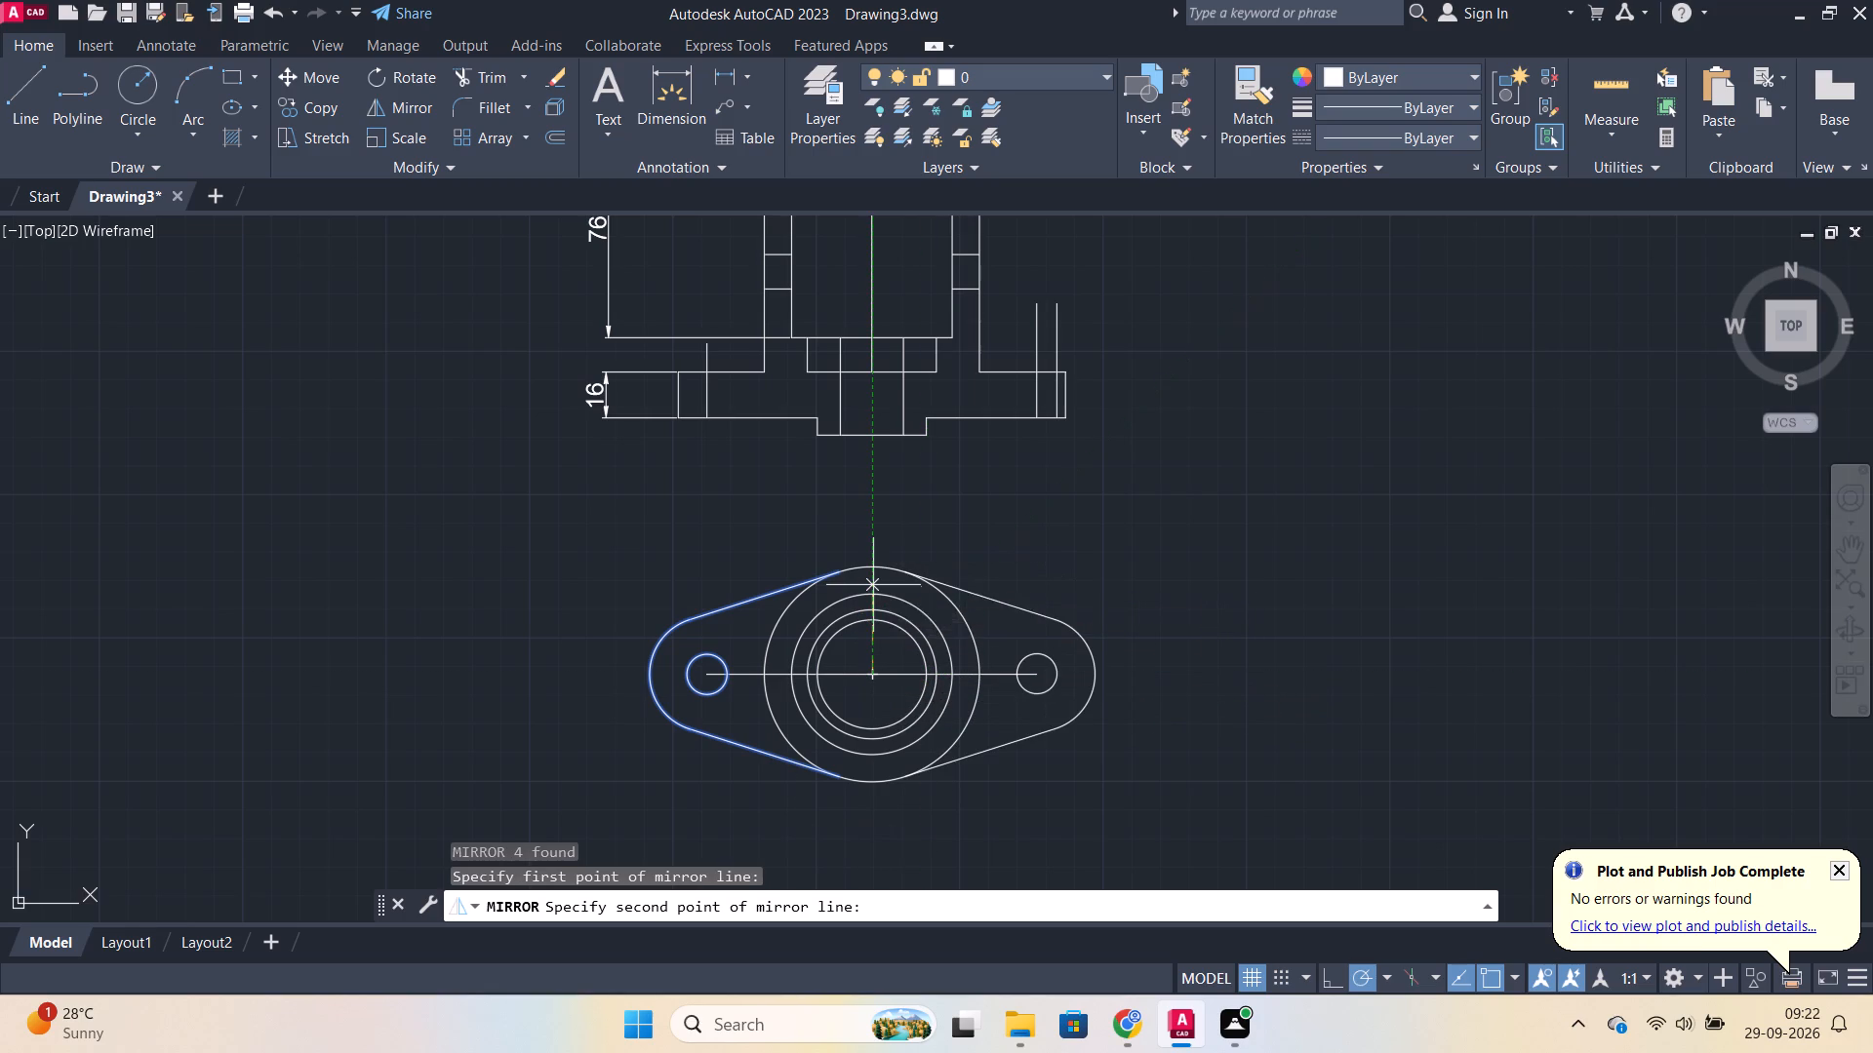
pyautogui.click(874, 594)
pyautogui.moveTo(929, 676); pyautogui.dragTo(874, 594)
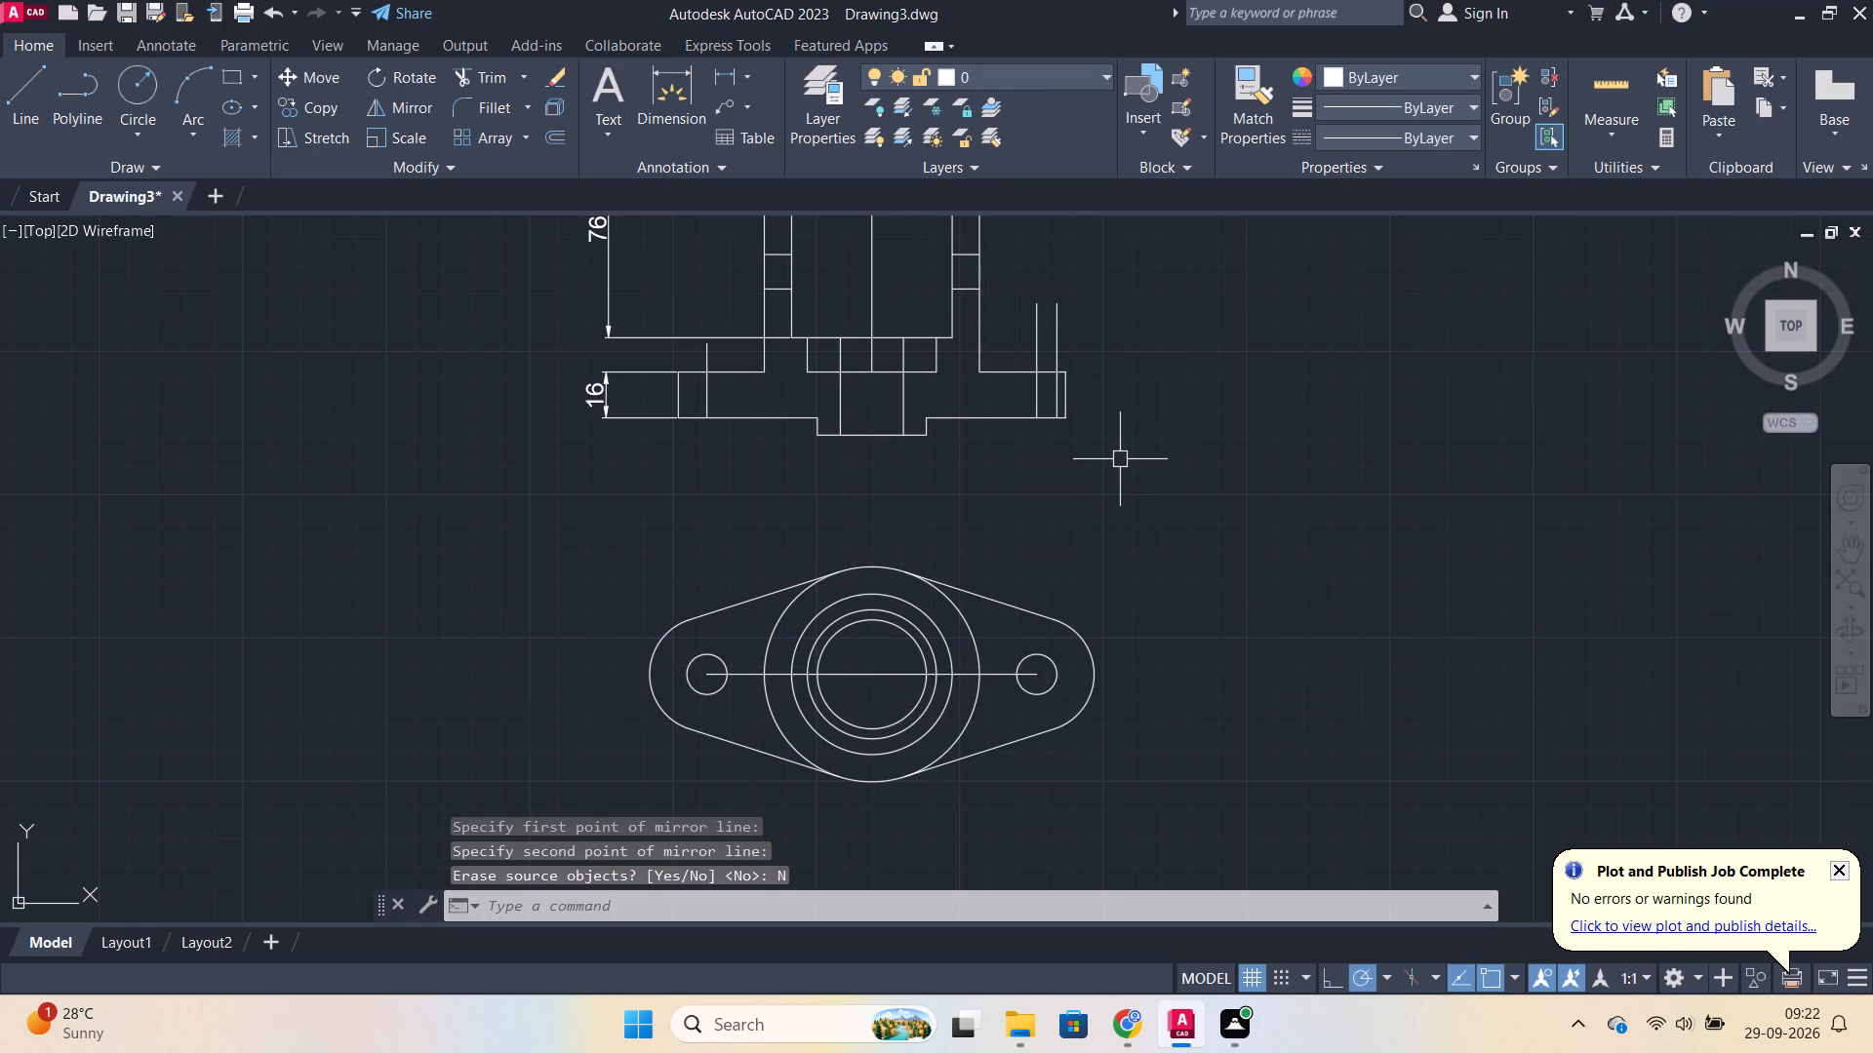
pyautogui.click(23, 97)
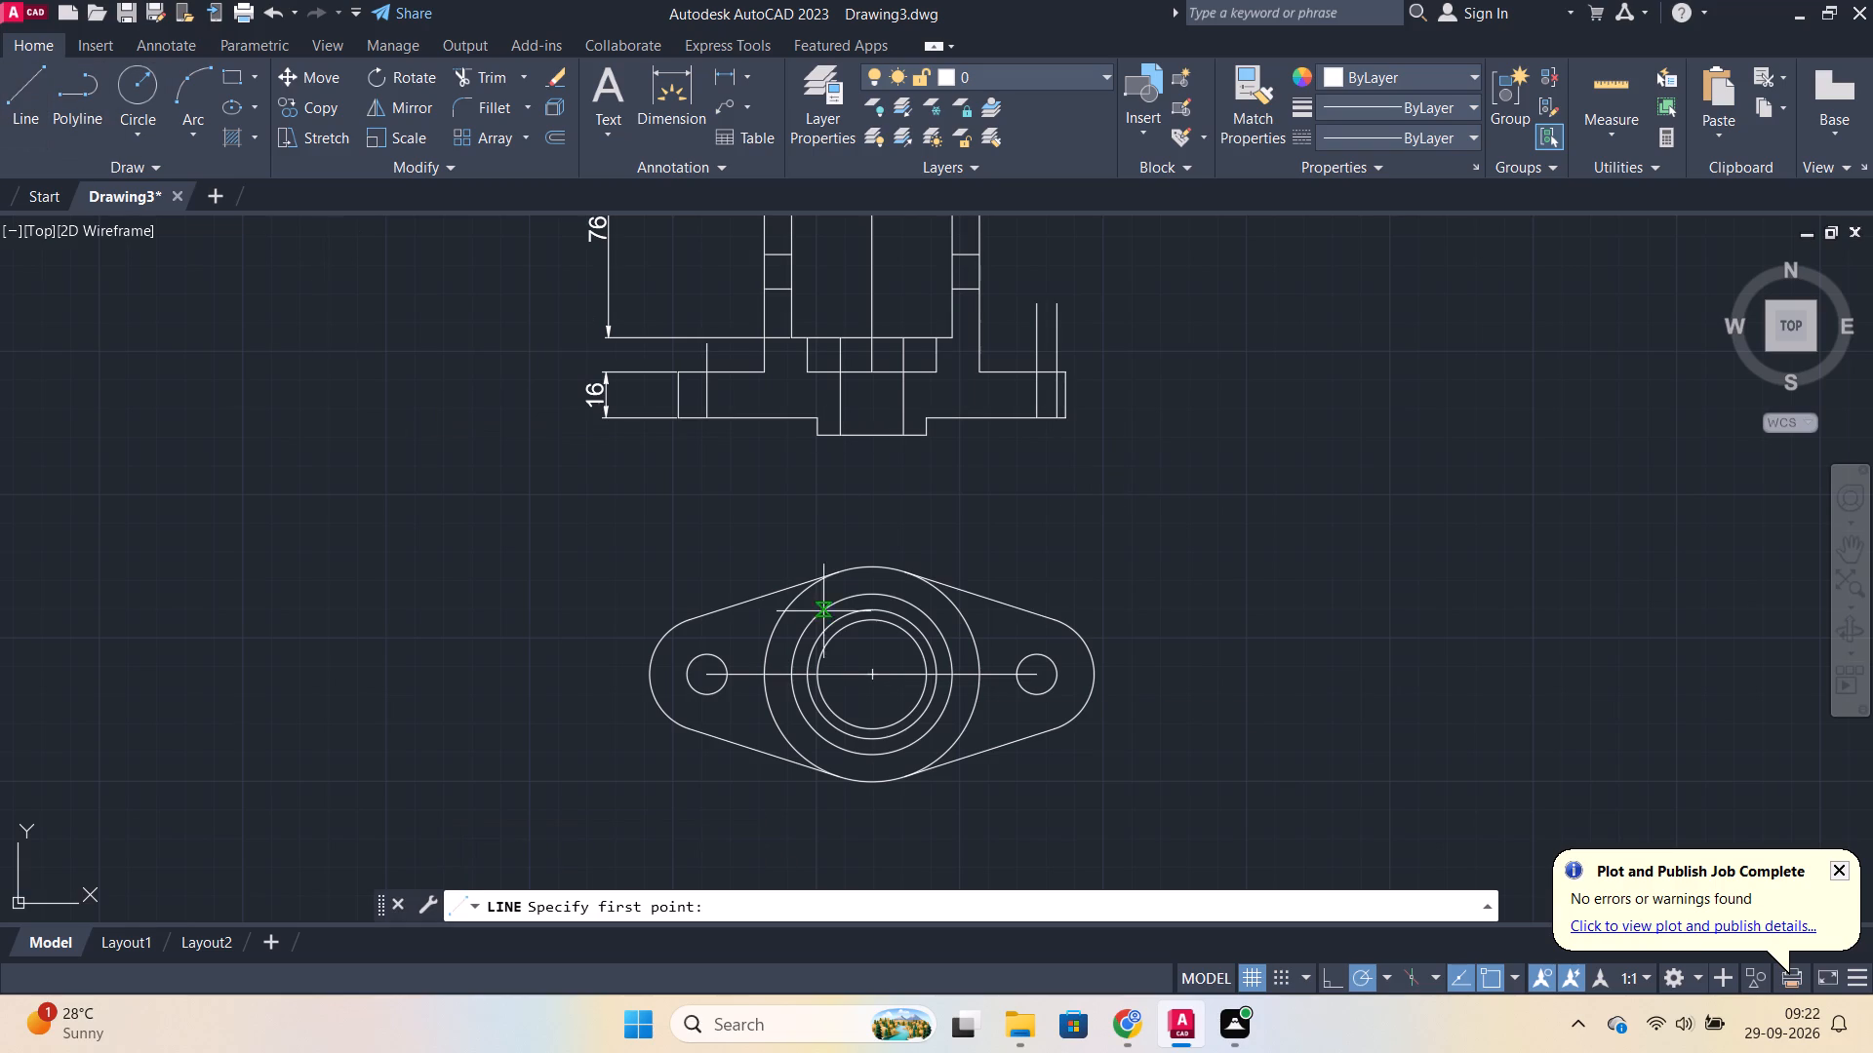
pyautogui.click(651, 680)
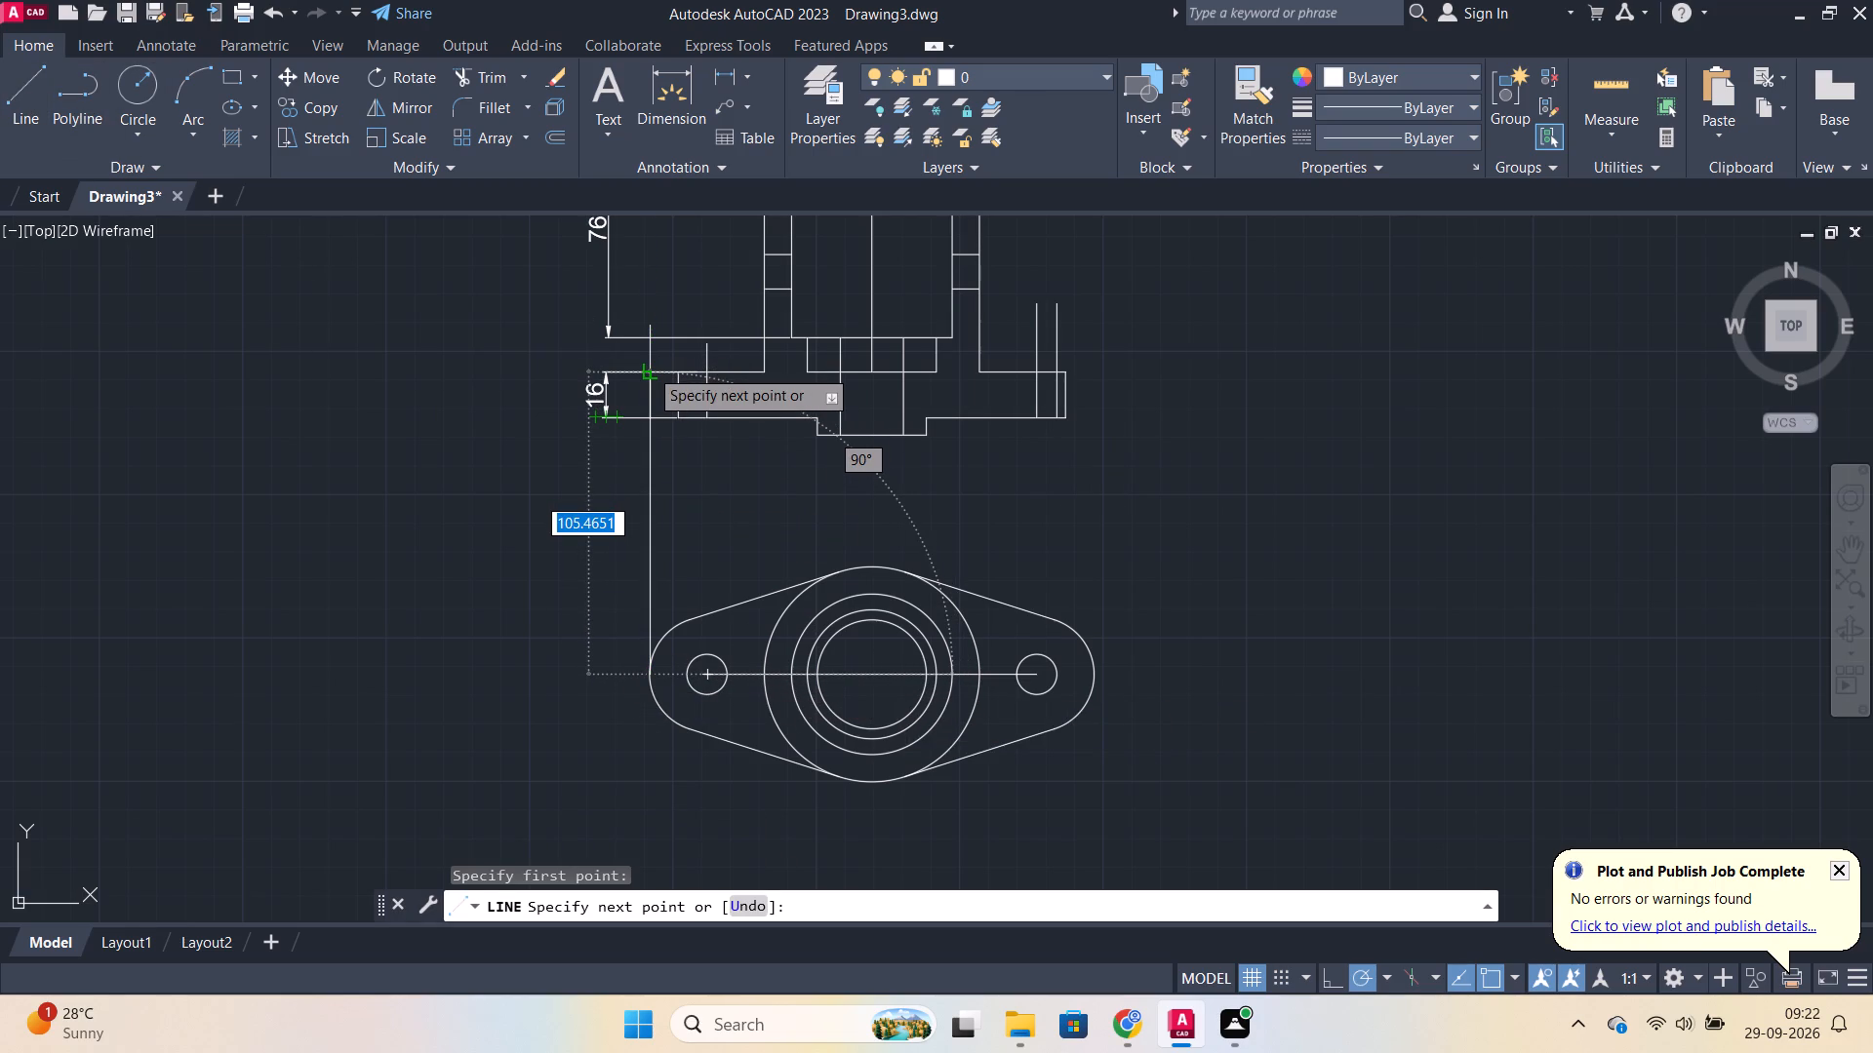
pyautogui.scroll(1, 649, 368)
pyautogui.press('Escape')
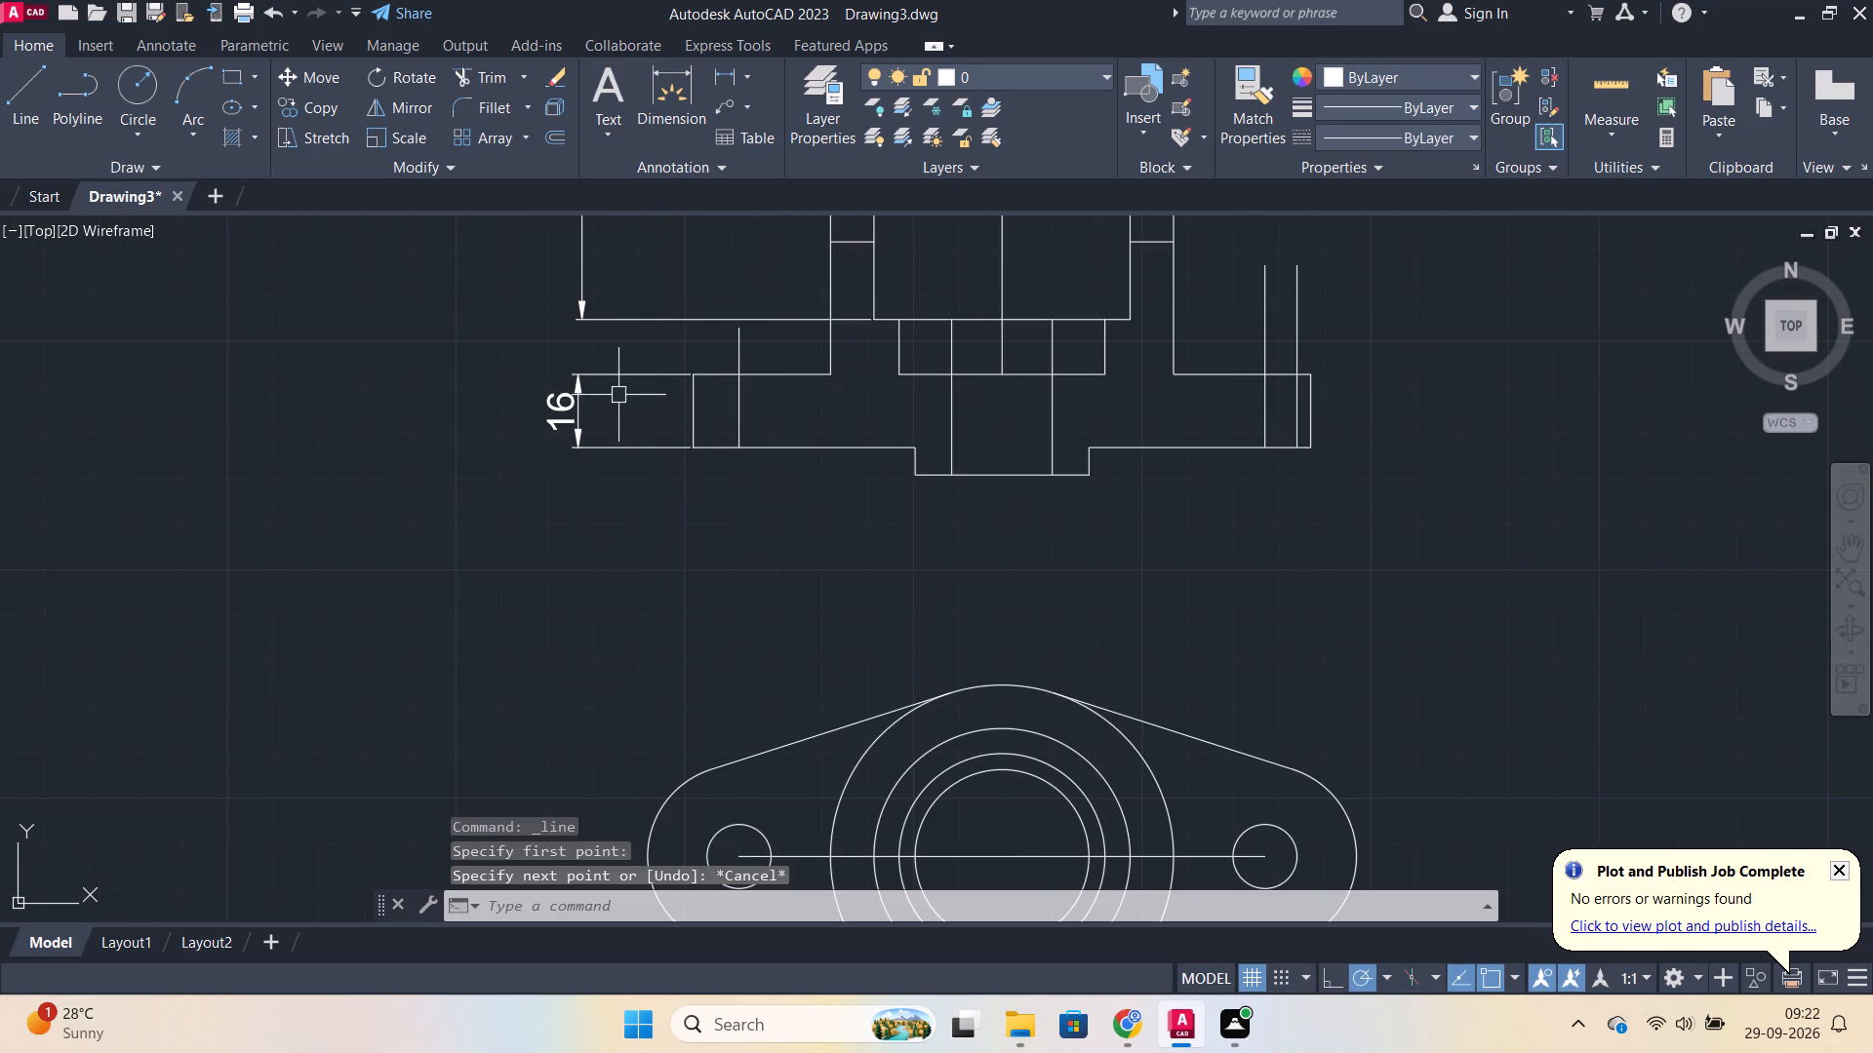
# Erase the 16 dimension beside the front view's base.
pyautogui.click(608, 379)
pyautogui.press('e')
pyautogui.press('Return')
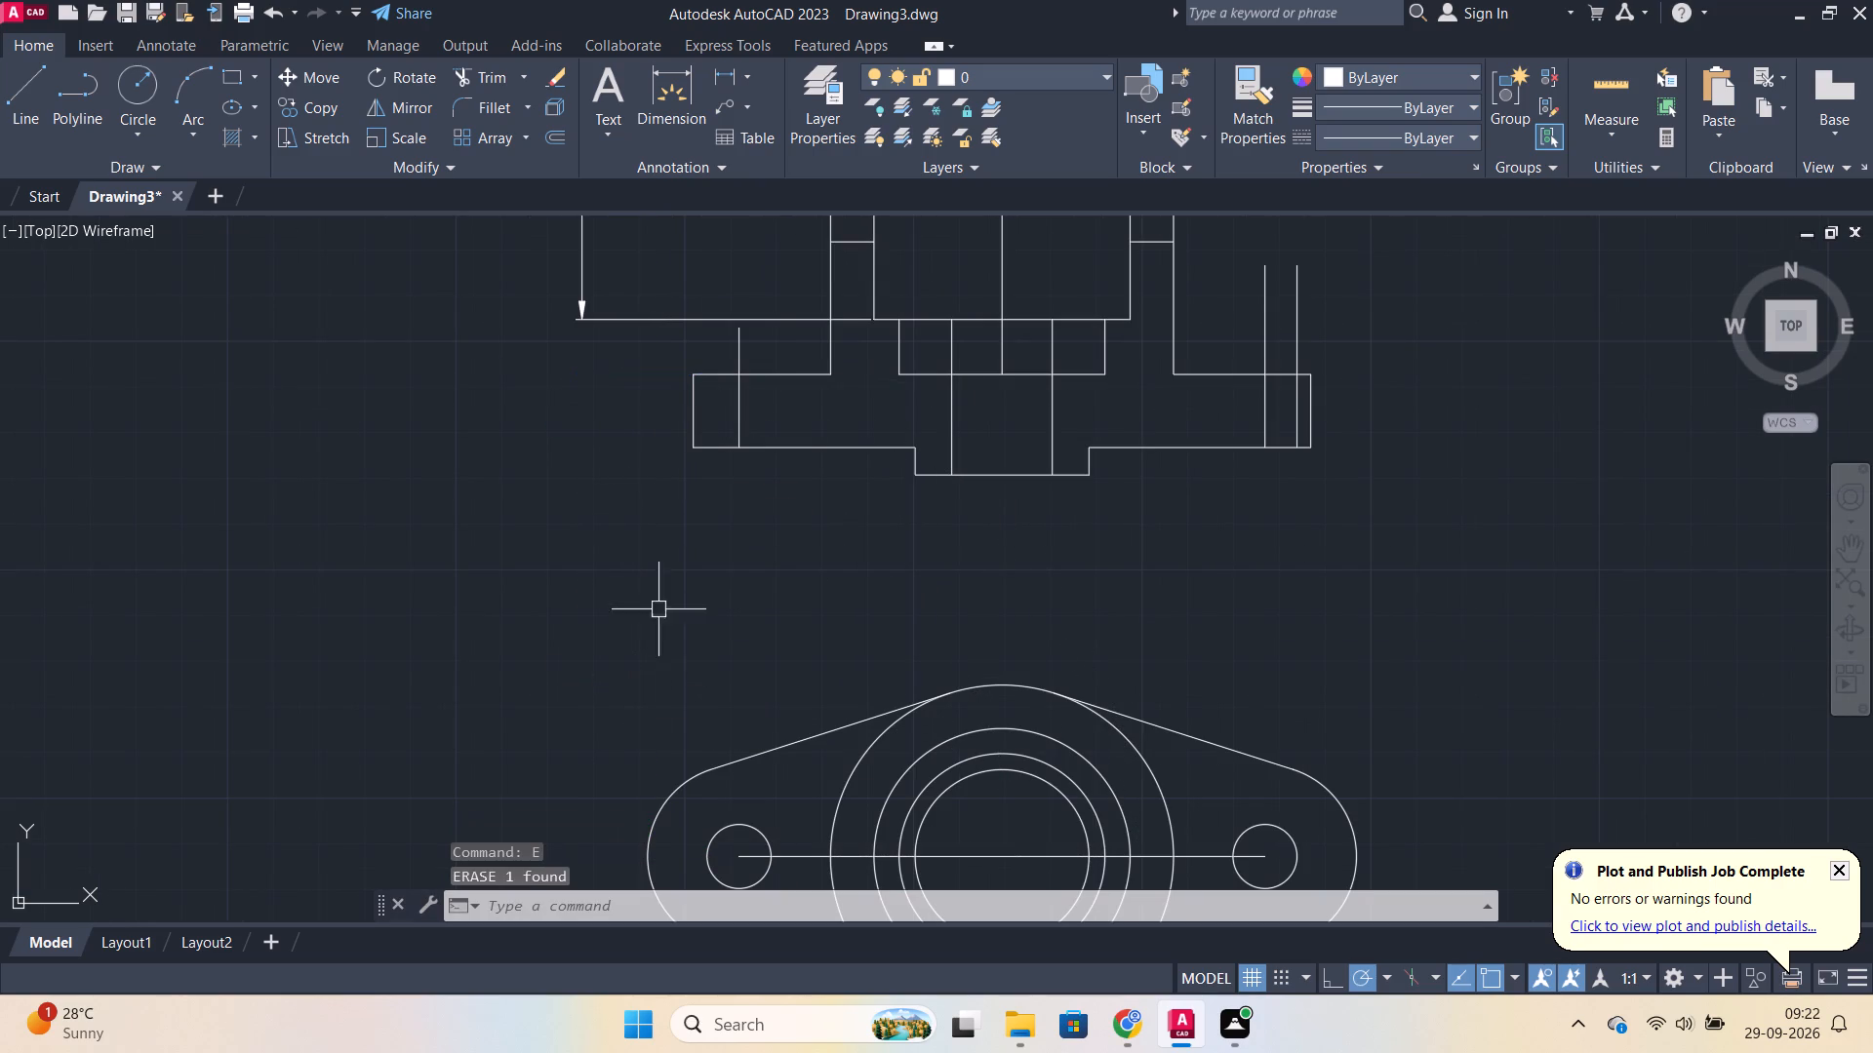
# Move the left vertical edge of the front view's base outward, clear of the base's horizontal lines.
pyautogui.click(689, 411)
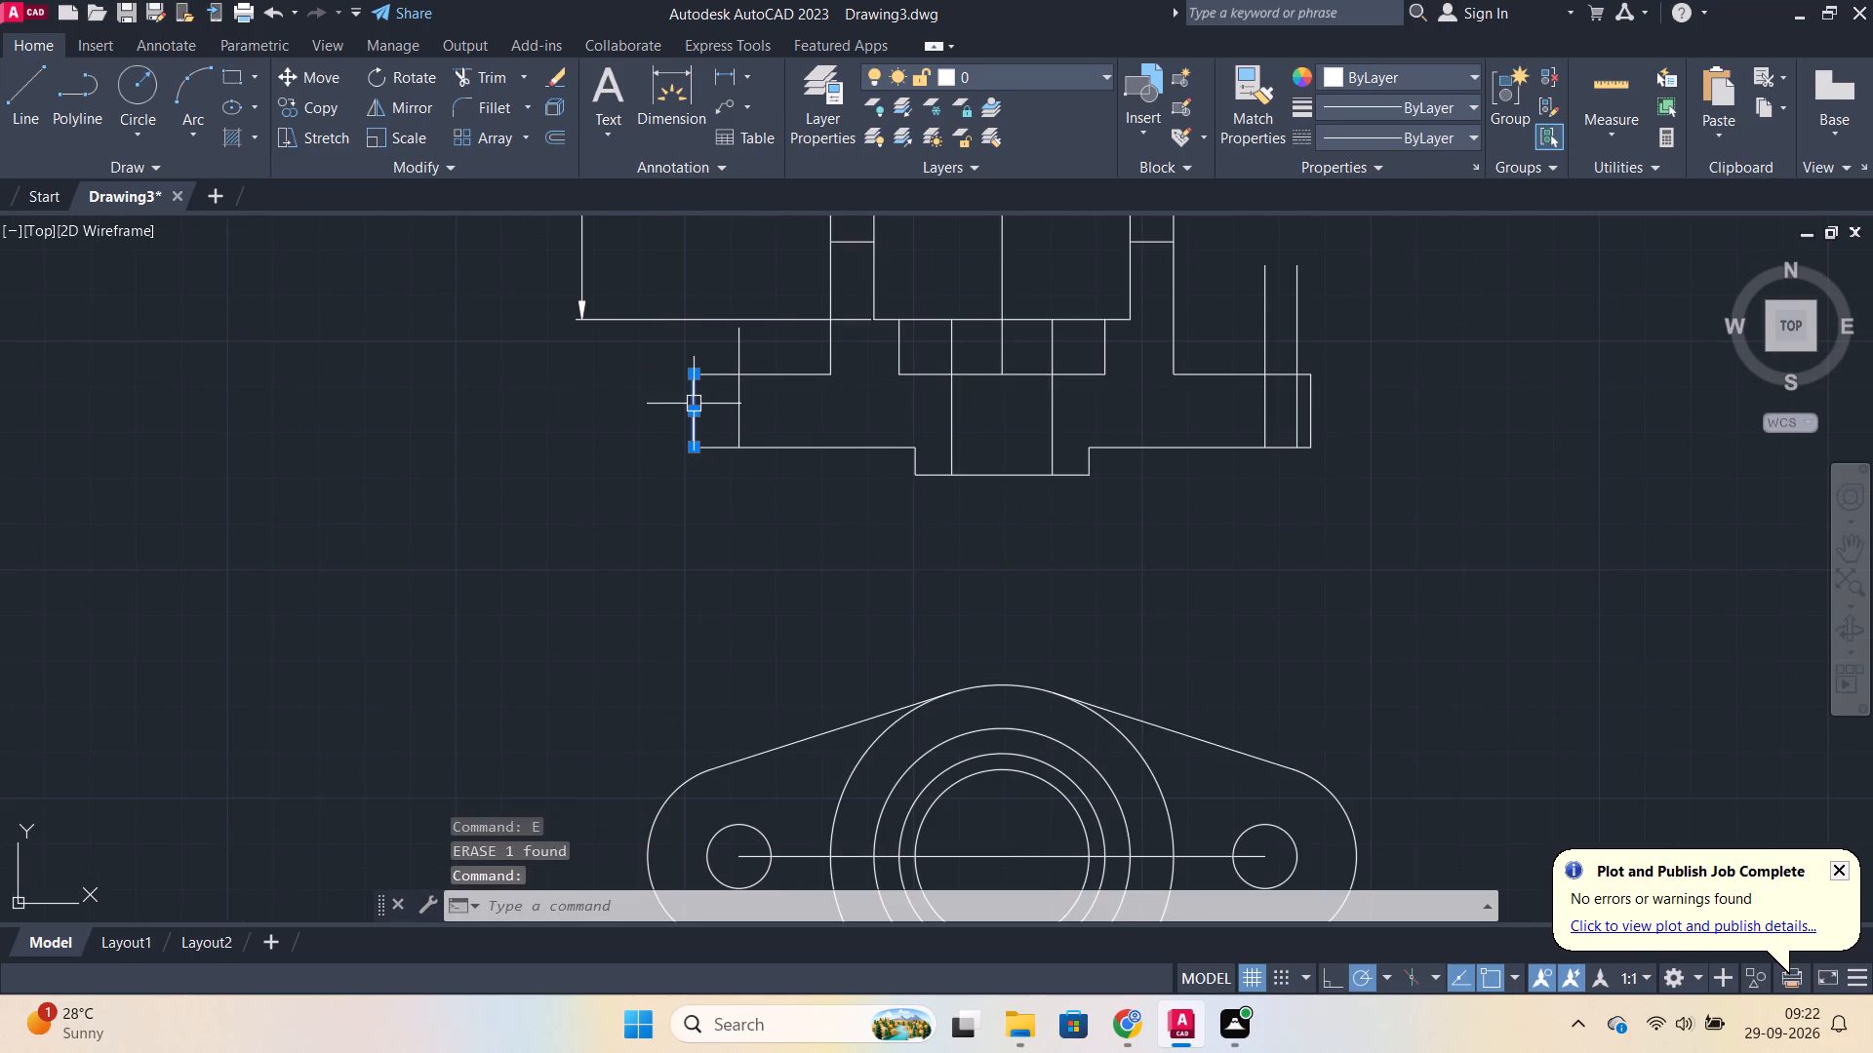
pyautogui.click(694, 410)
pyautogui.click(572, 409)
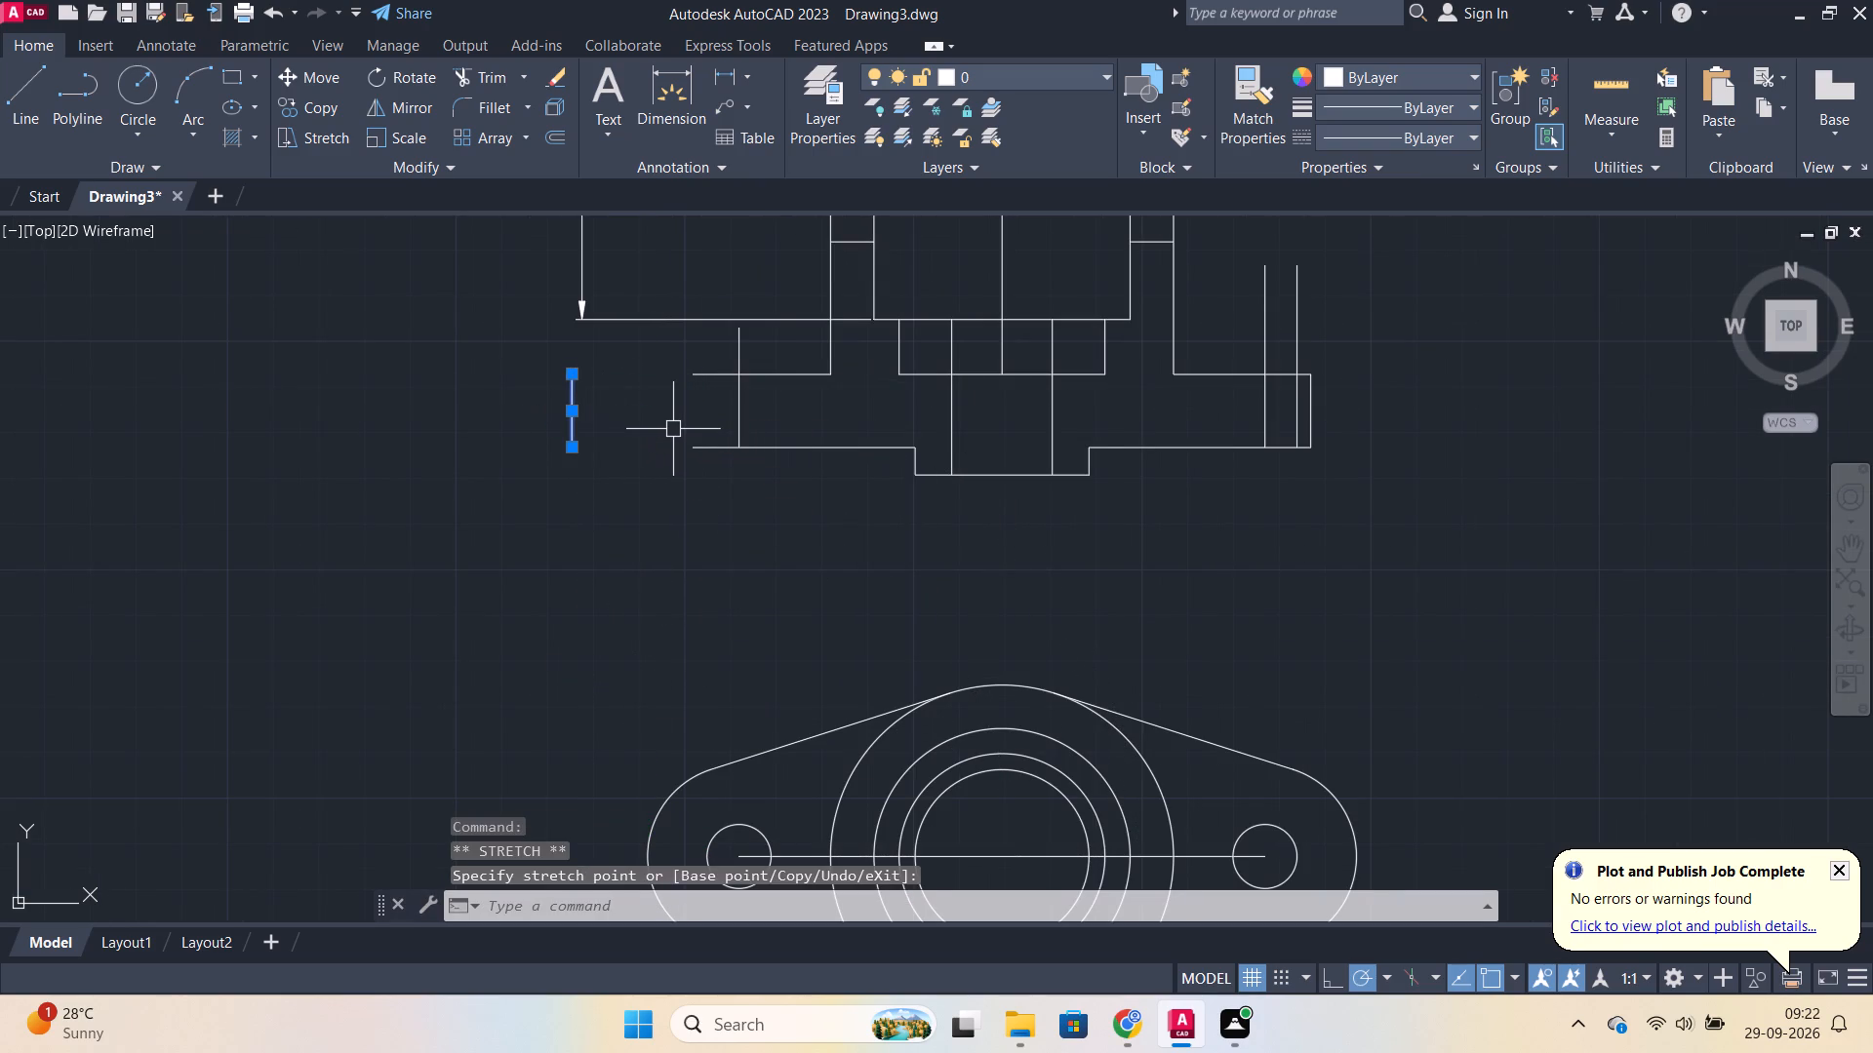
pyautogui.press('Escape')
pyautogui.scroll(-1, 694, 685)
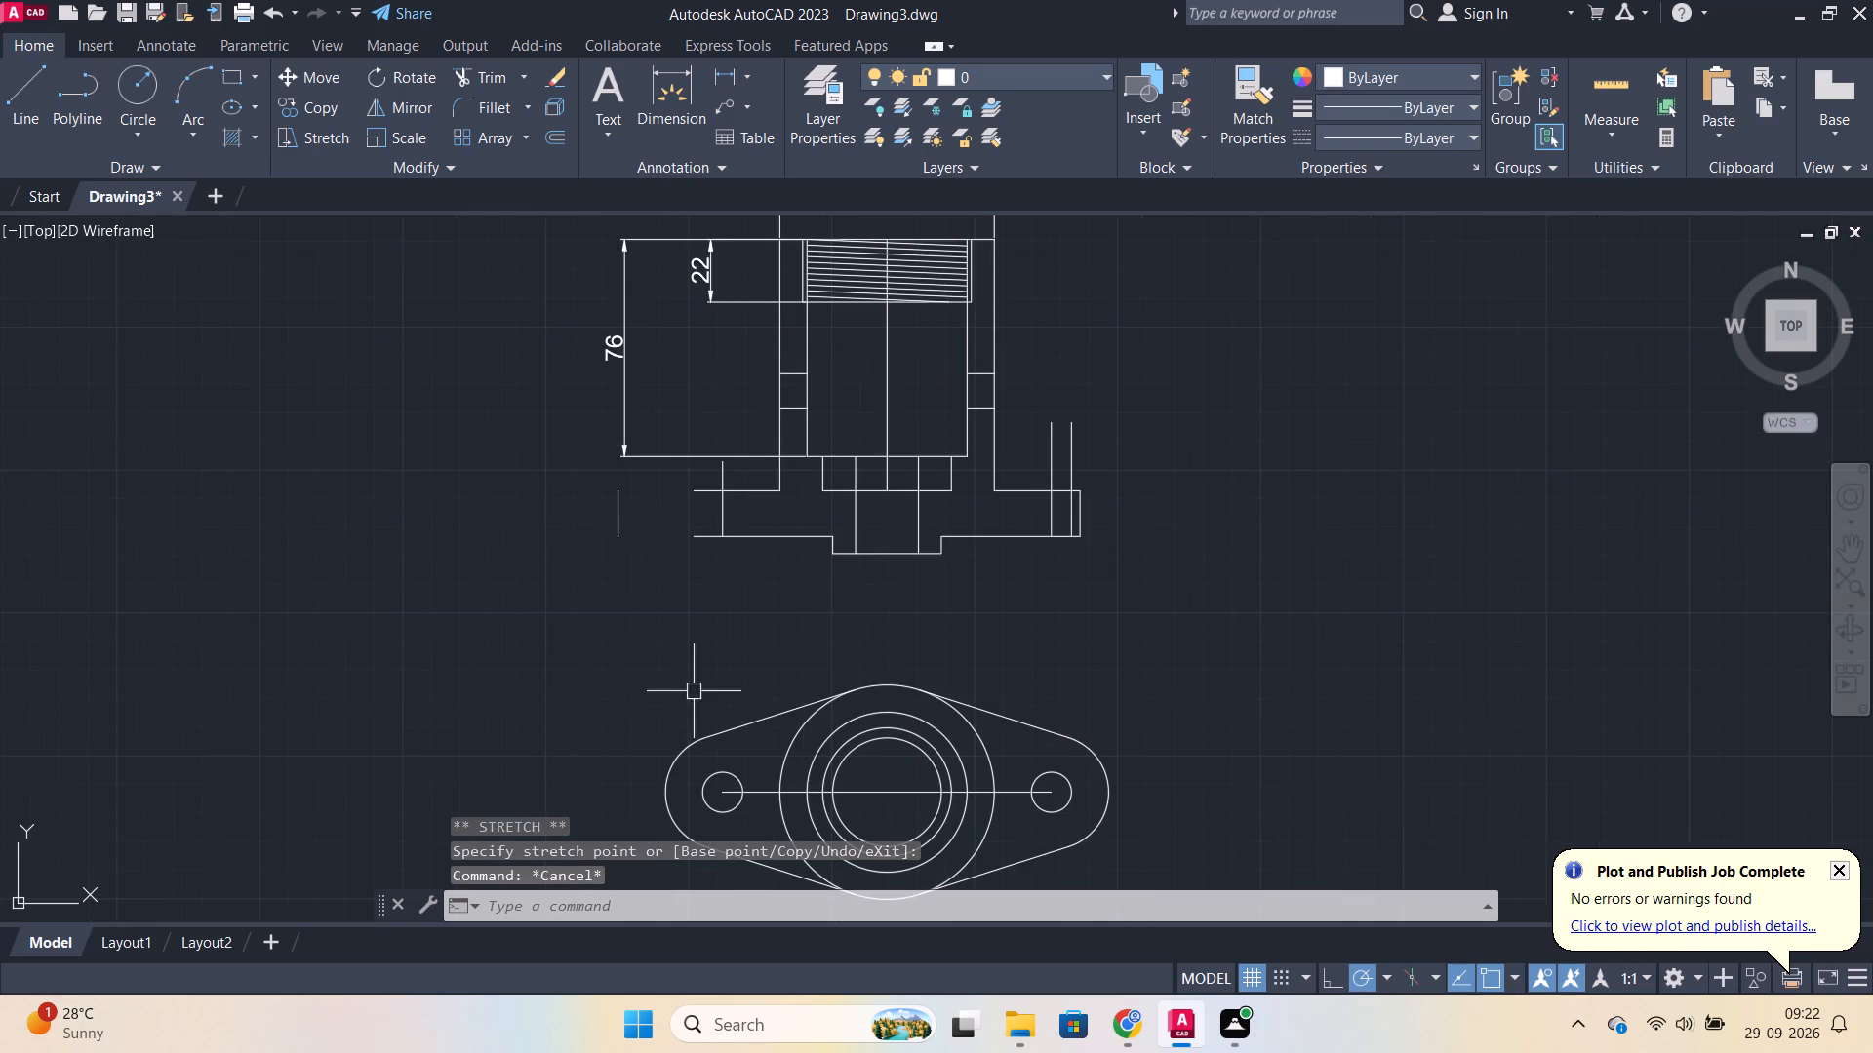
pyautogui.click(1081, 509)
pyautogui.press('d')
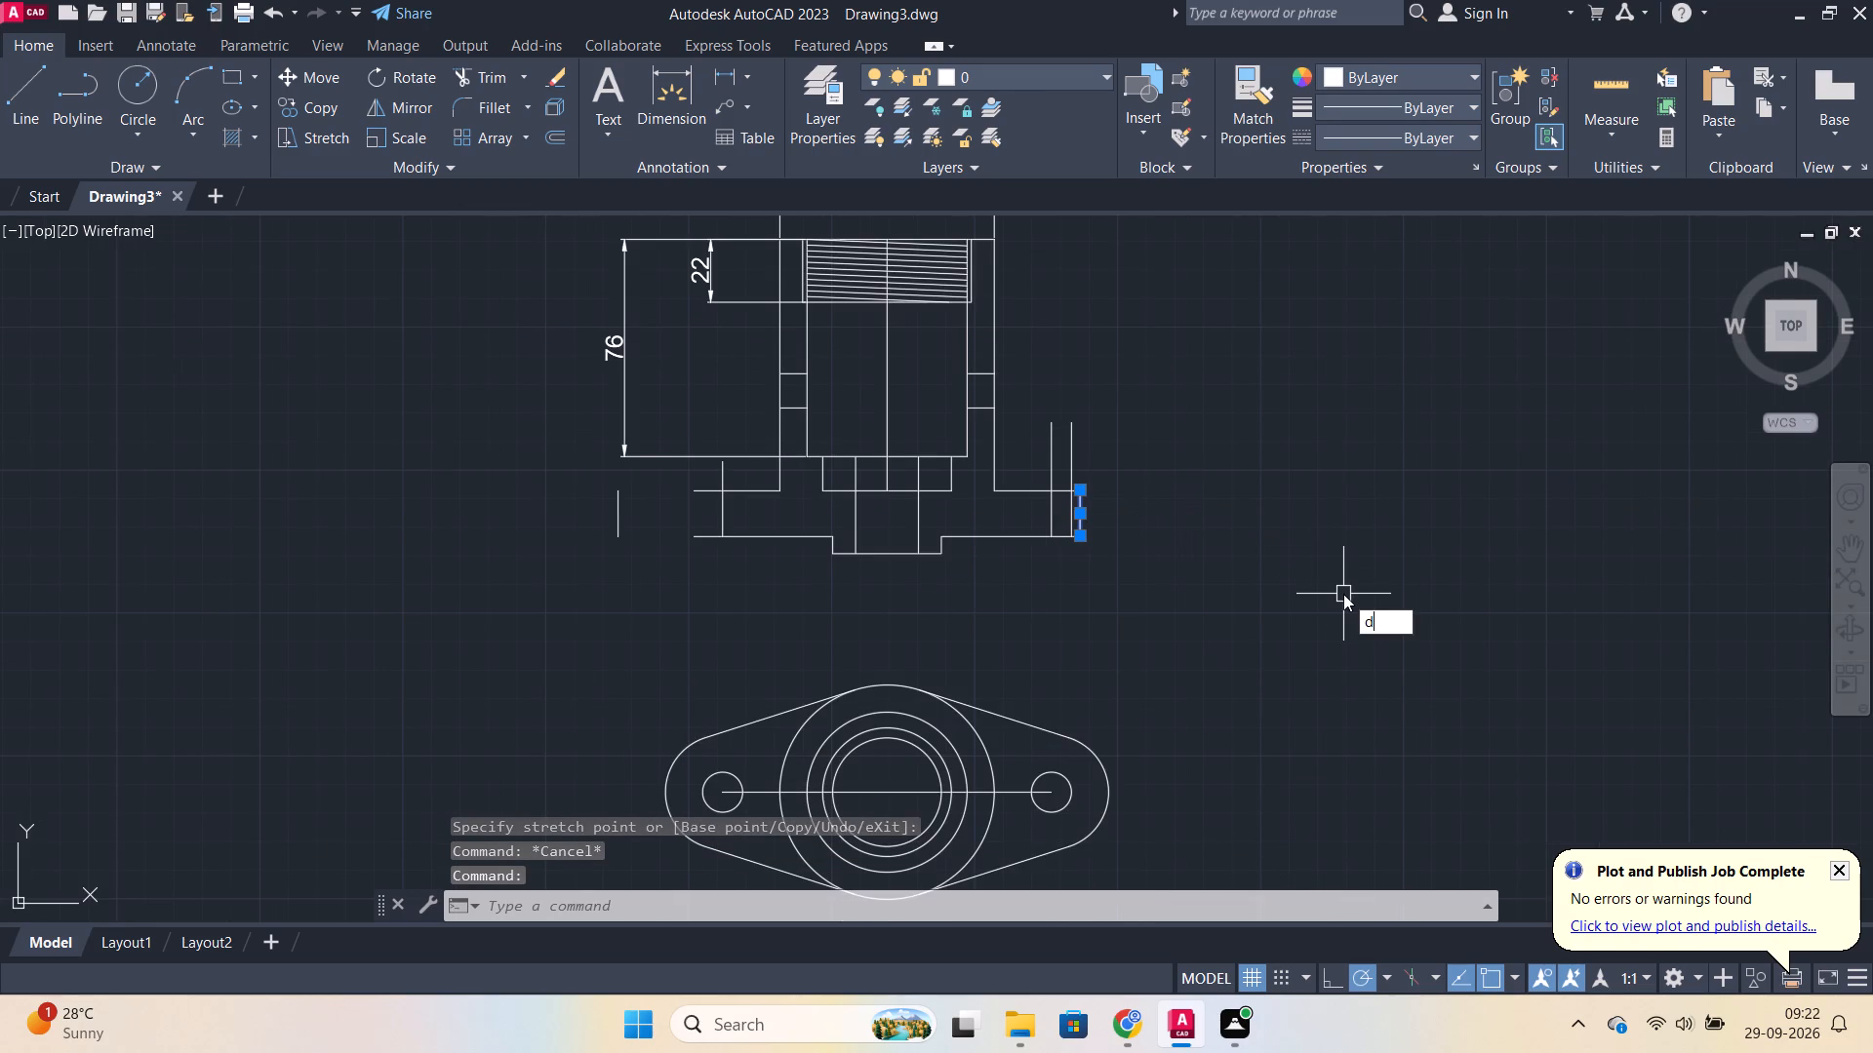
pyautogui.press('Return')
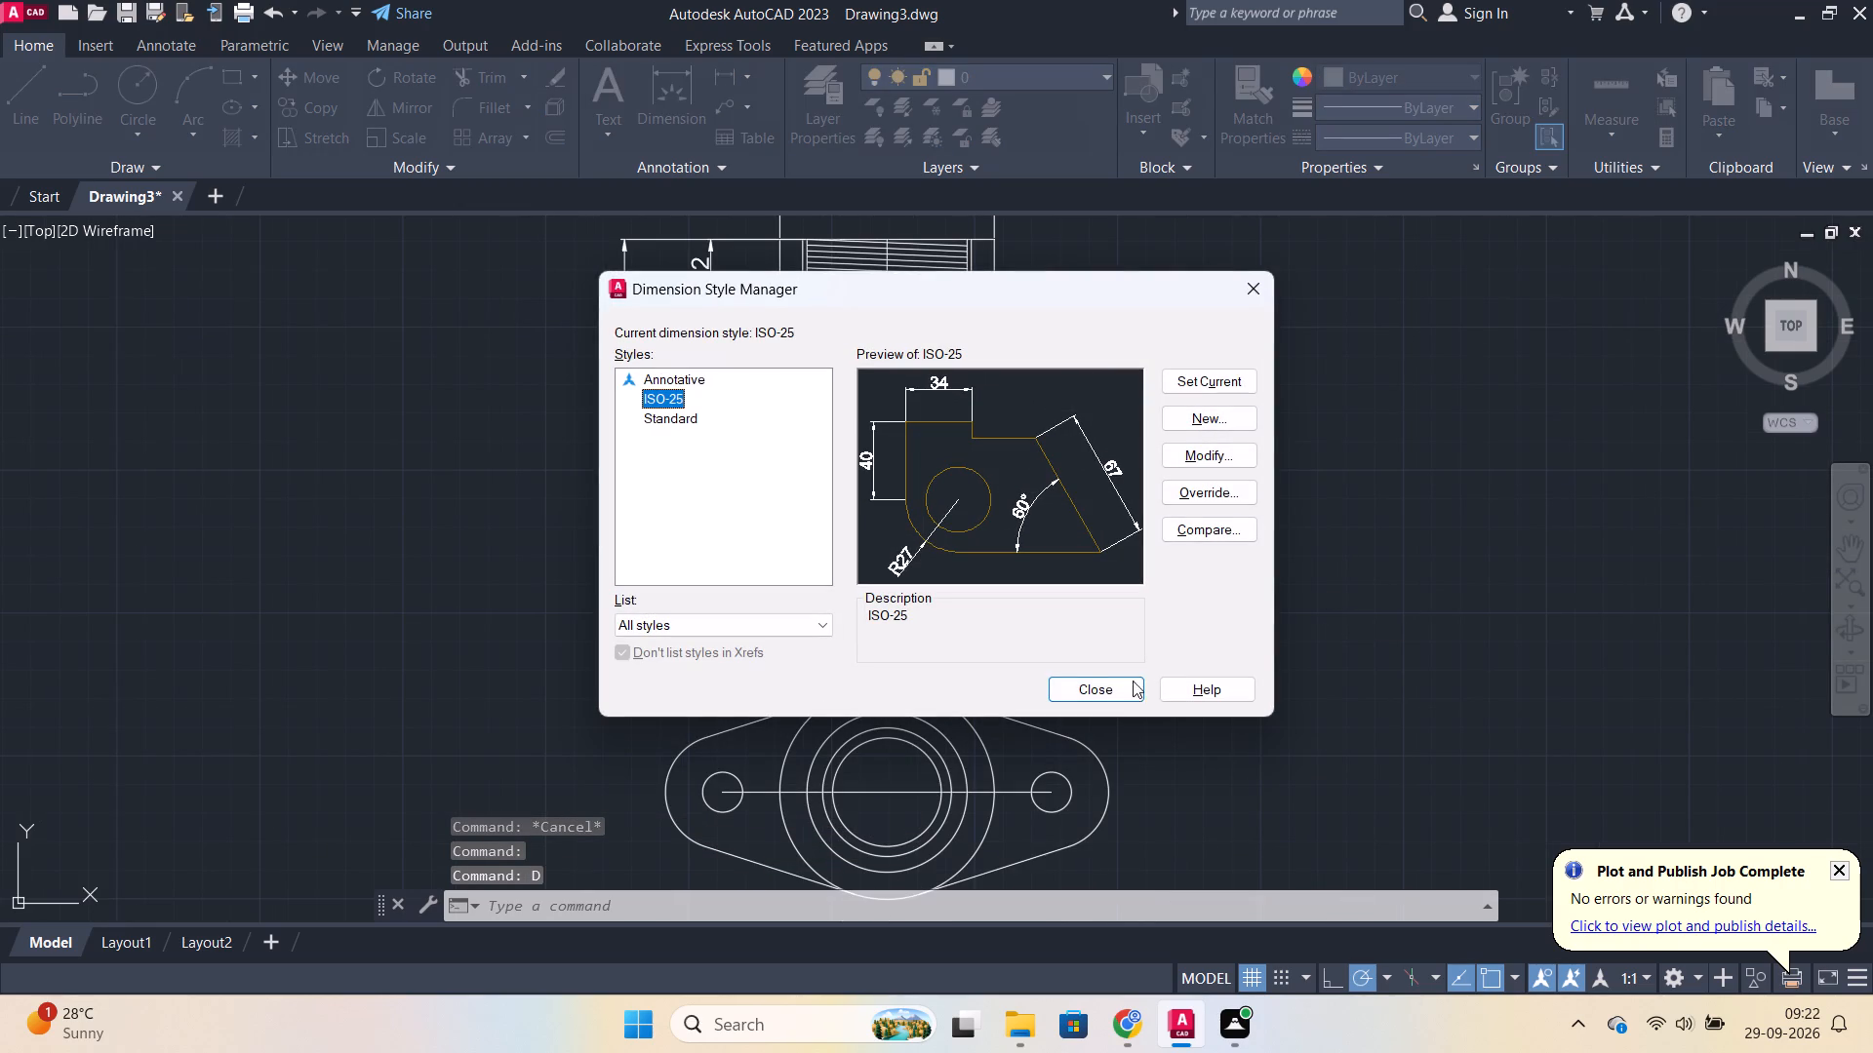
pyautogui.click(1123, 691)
# Erase the offset line outside the right hole's projection line in the front view's base.
pyautogui.click(1080, 509)
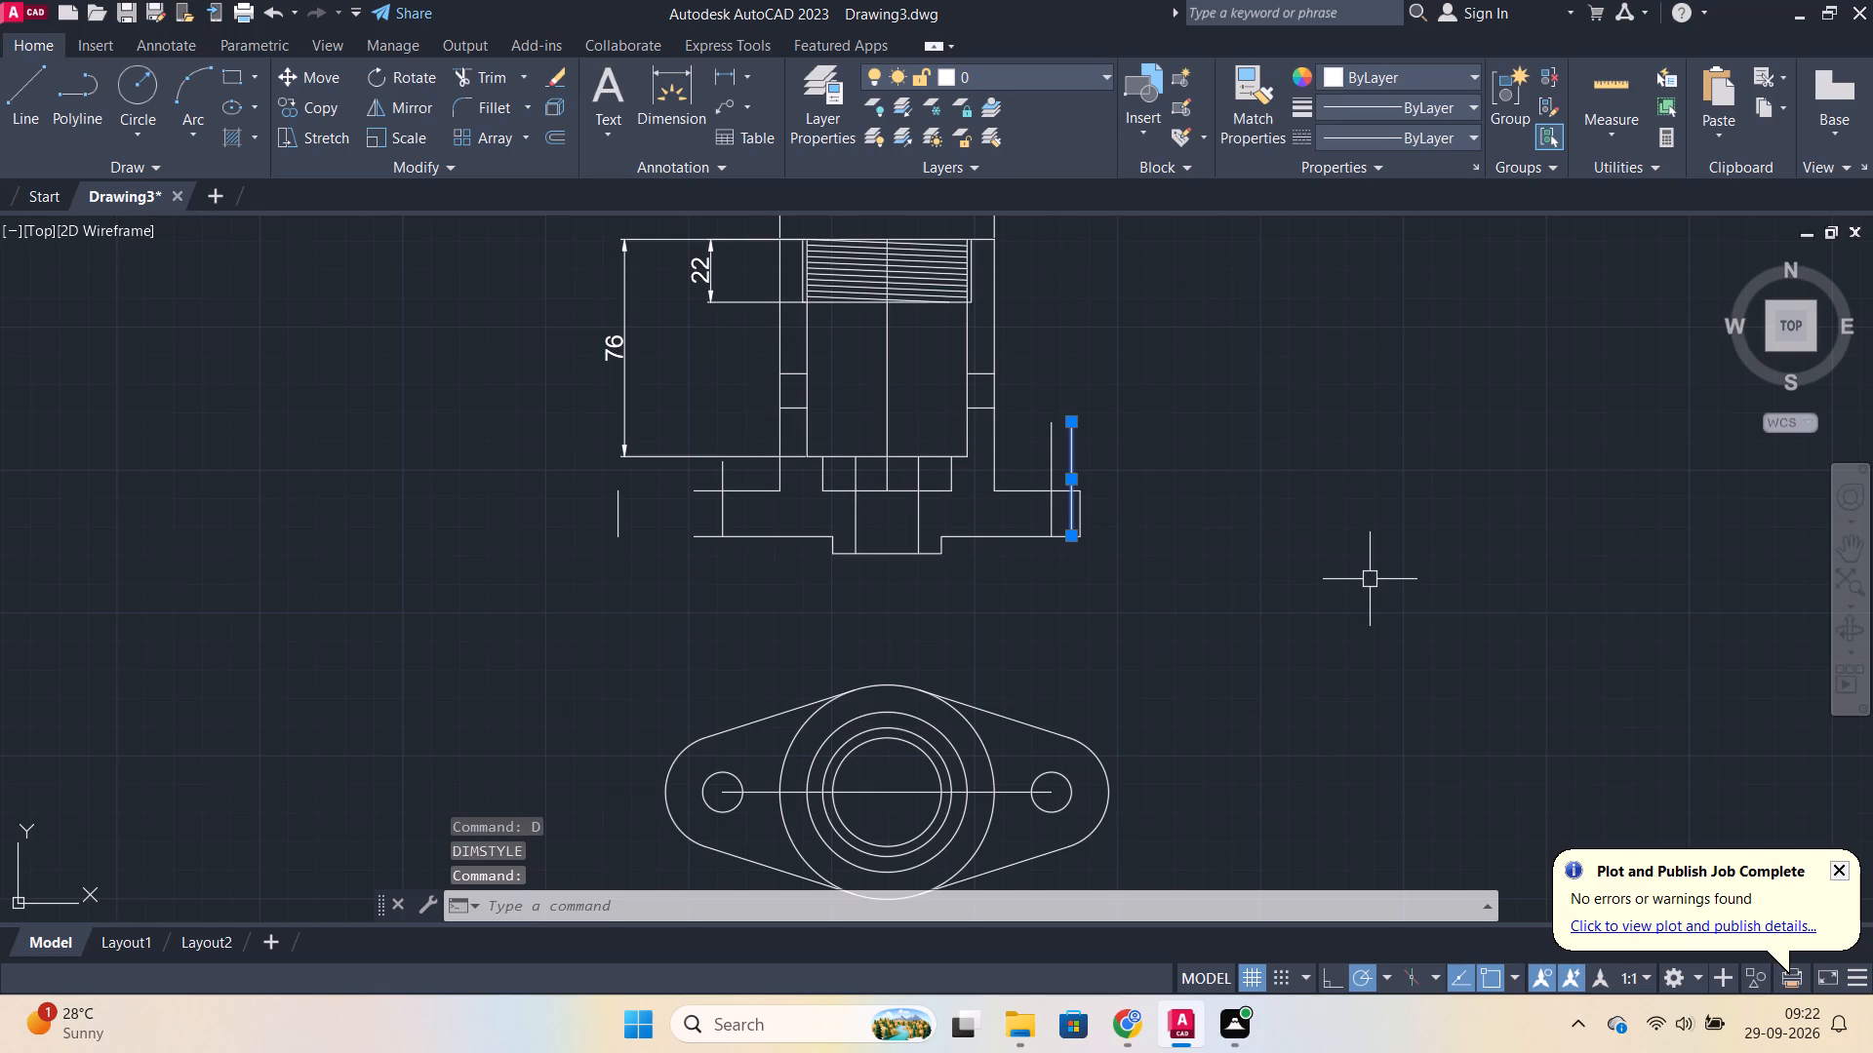
pyautogui.press('e')
pyautogui.press('Return')
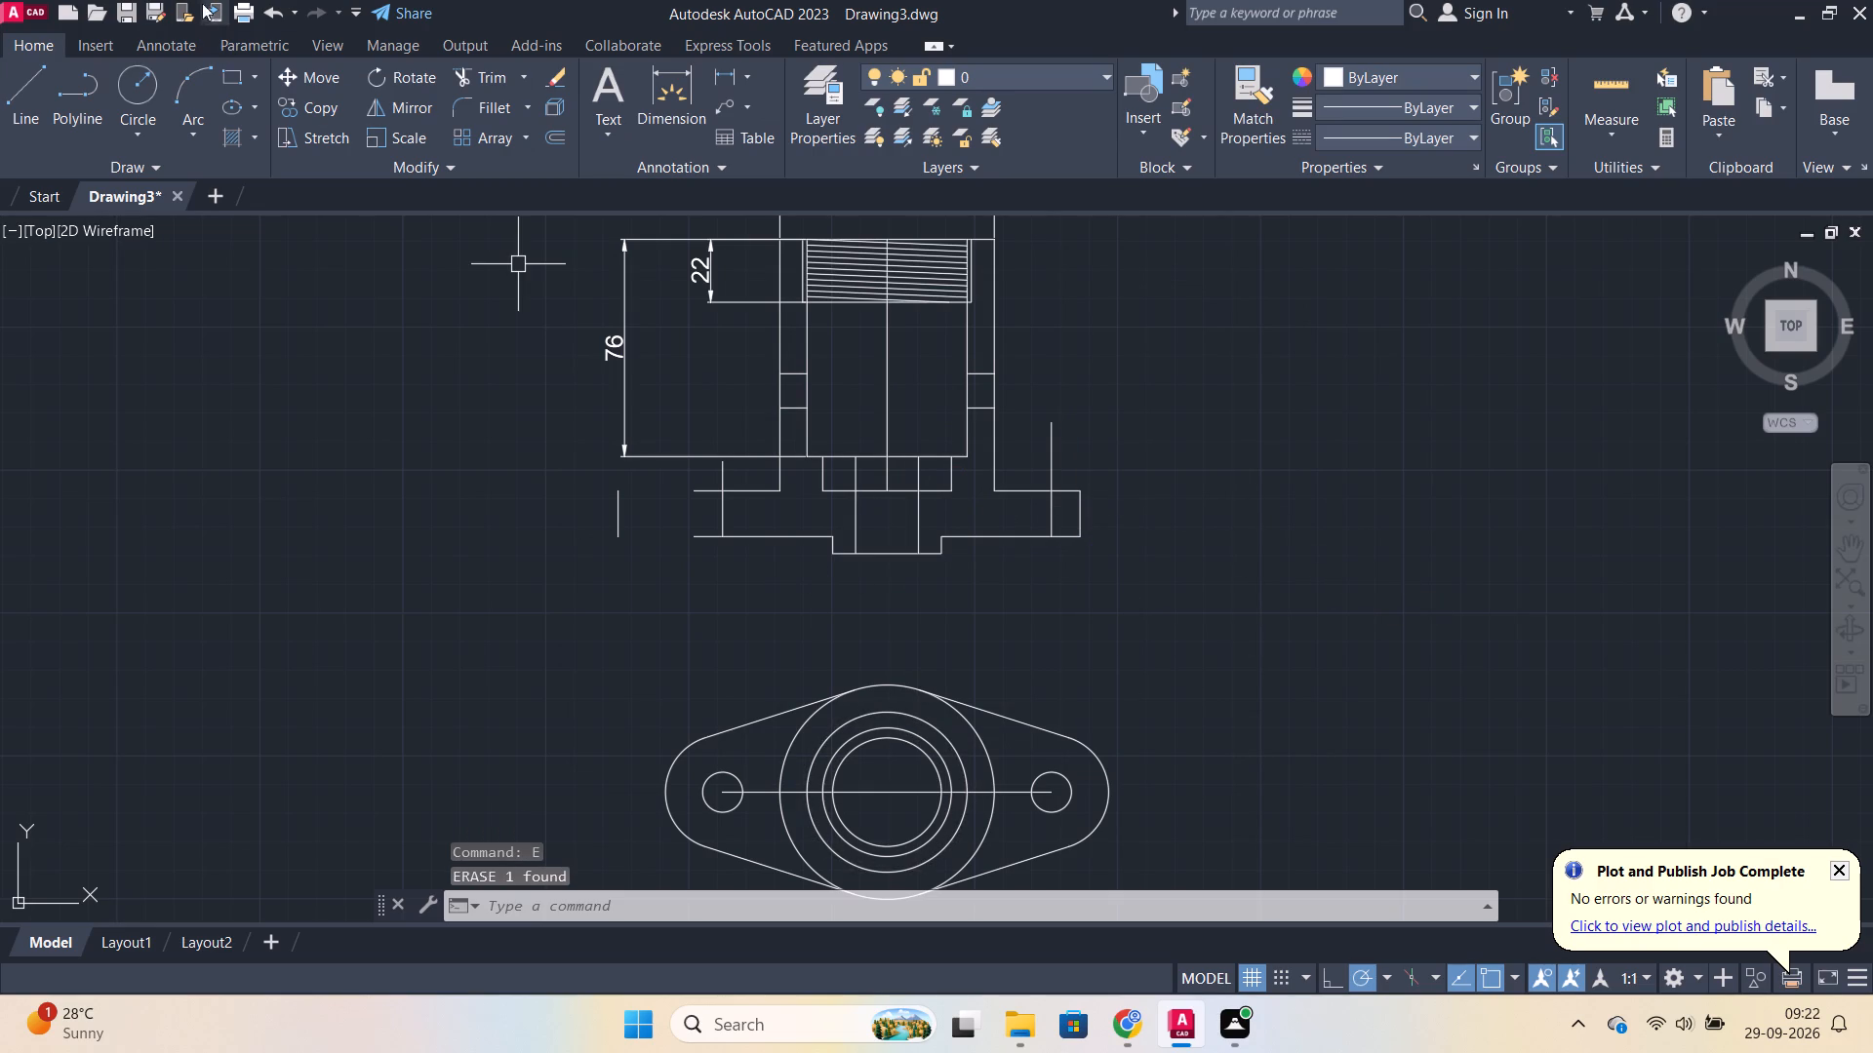
# Draw vertical projection lines from the top view's left and right extremes past the front view's base, about 113 and 155 long.
pyautogui.press('l')
pyautogui.press('Return')
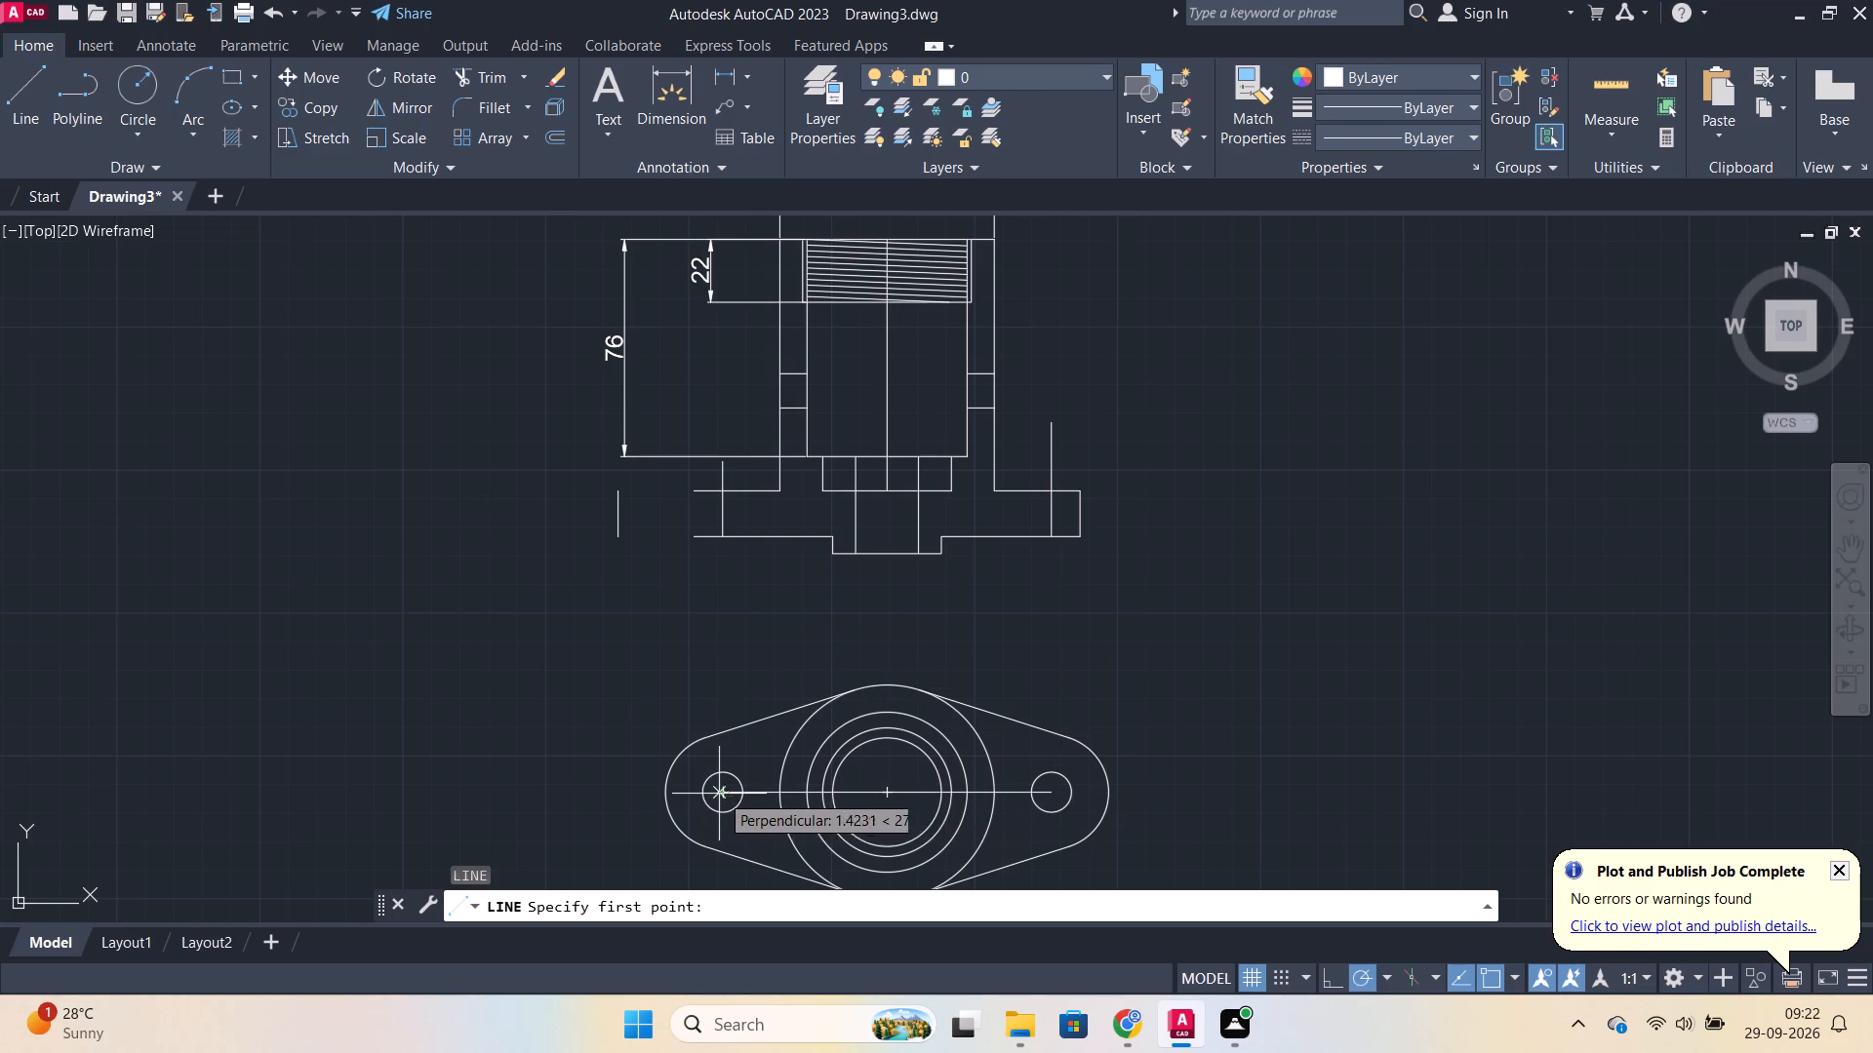
pyautogui.click(669, 793)
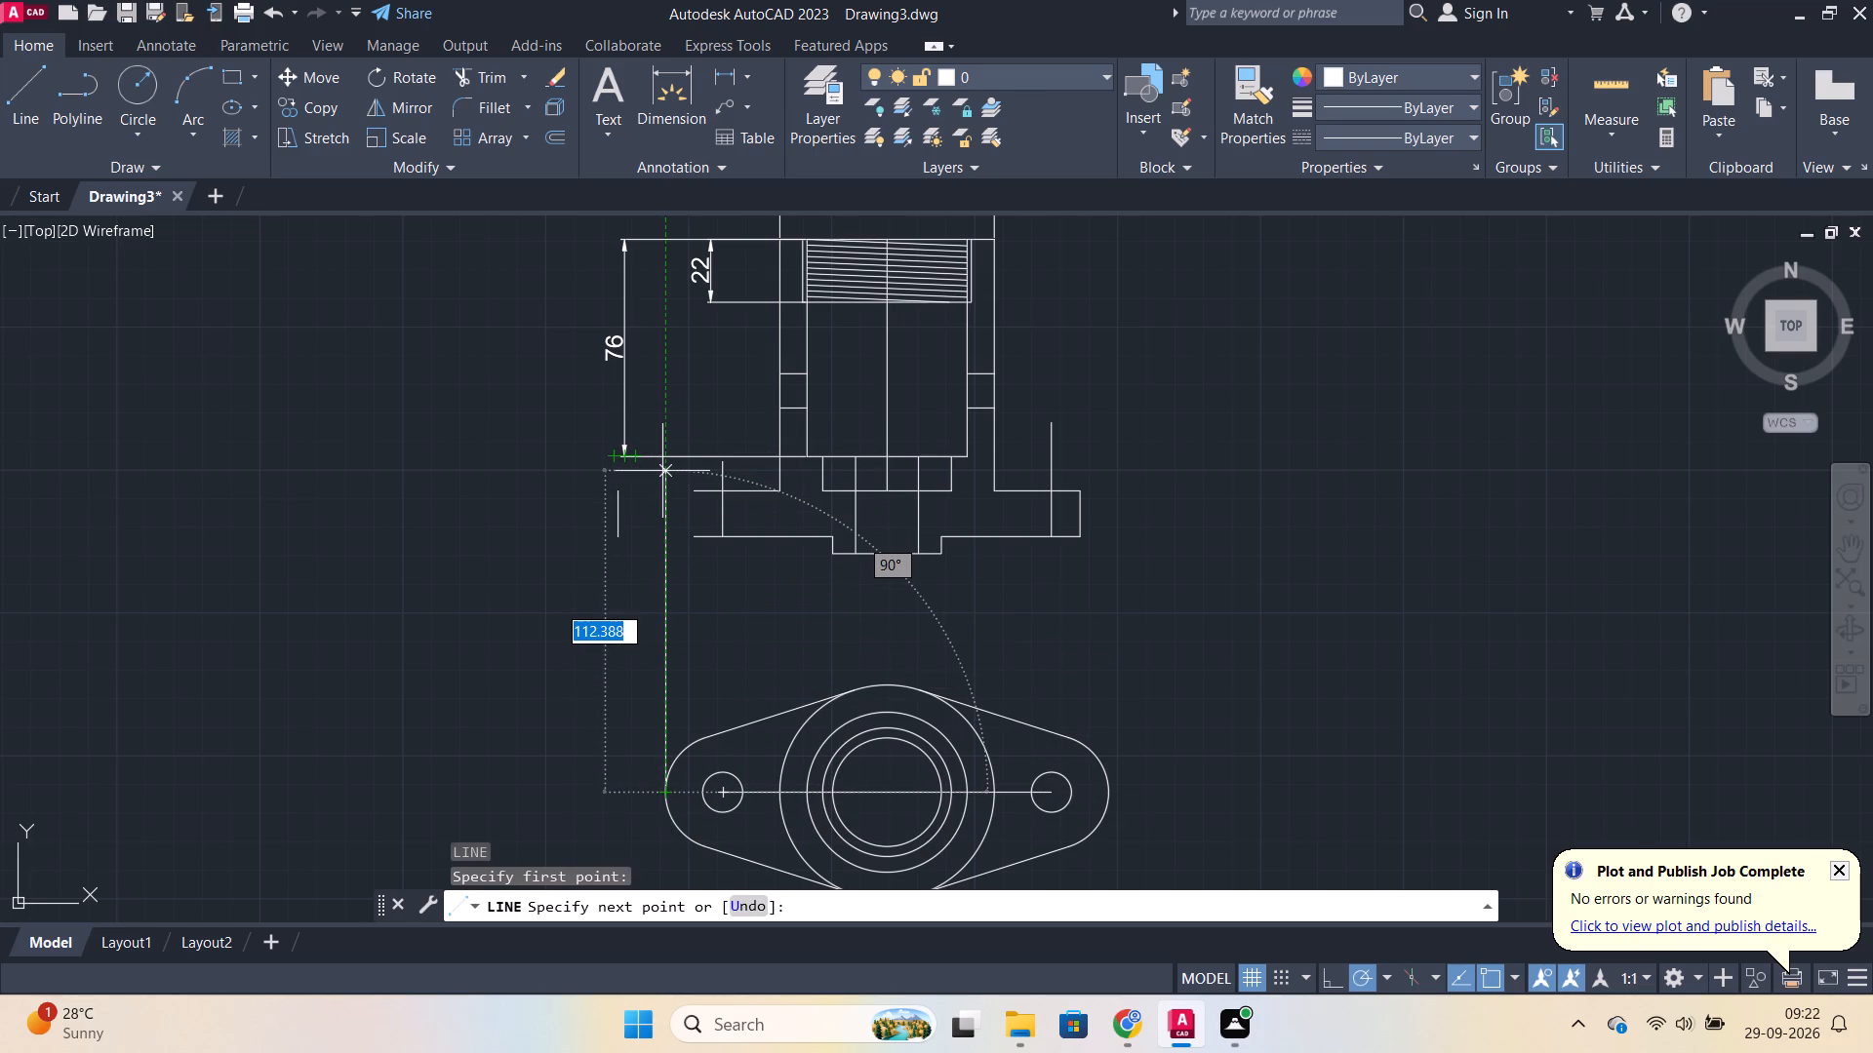
pyautogui.scroll(1, 662, 471)
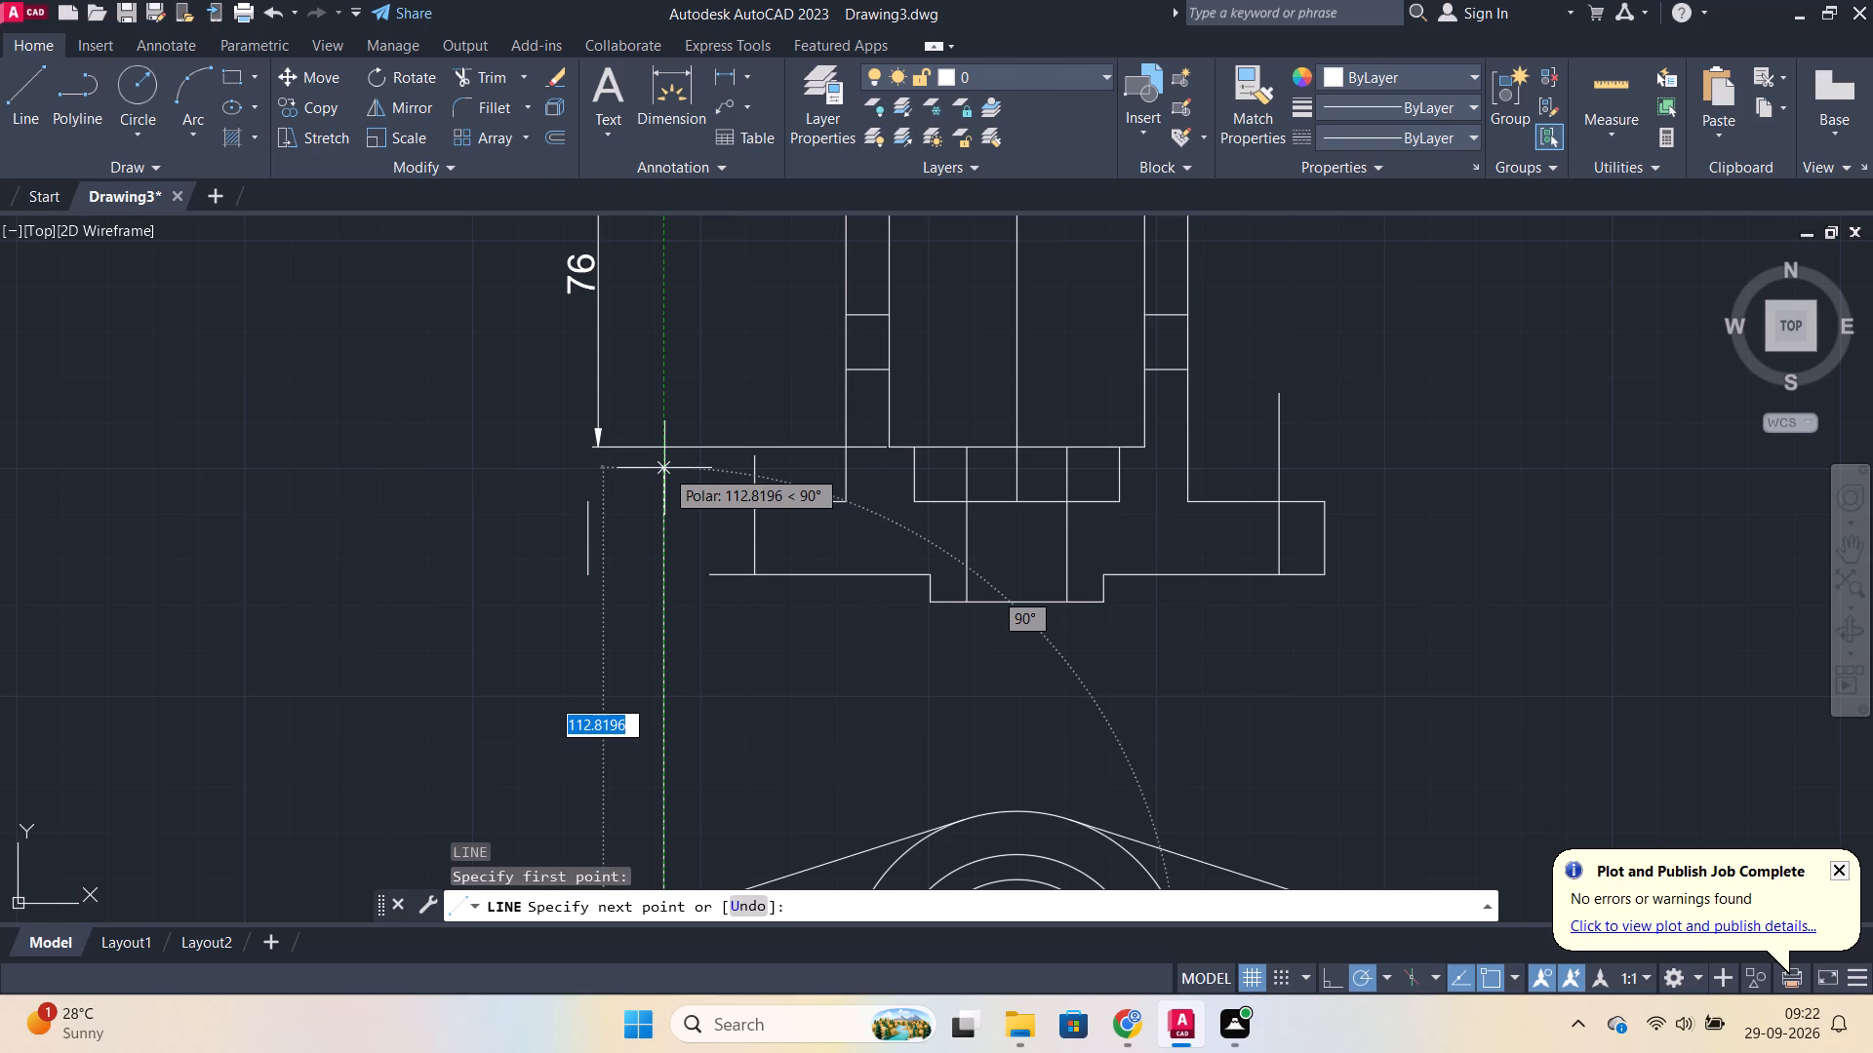
pyautogui.click(664, 468)
pyautogui.scroll(-1, 737, 456)
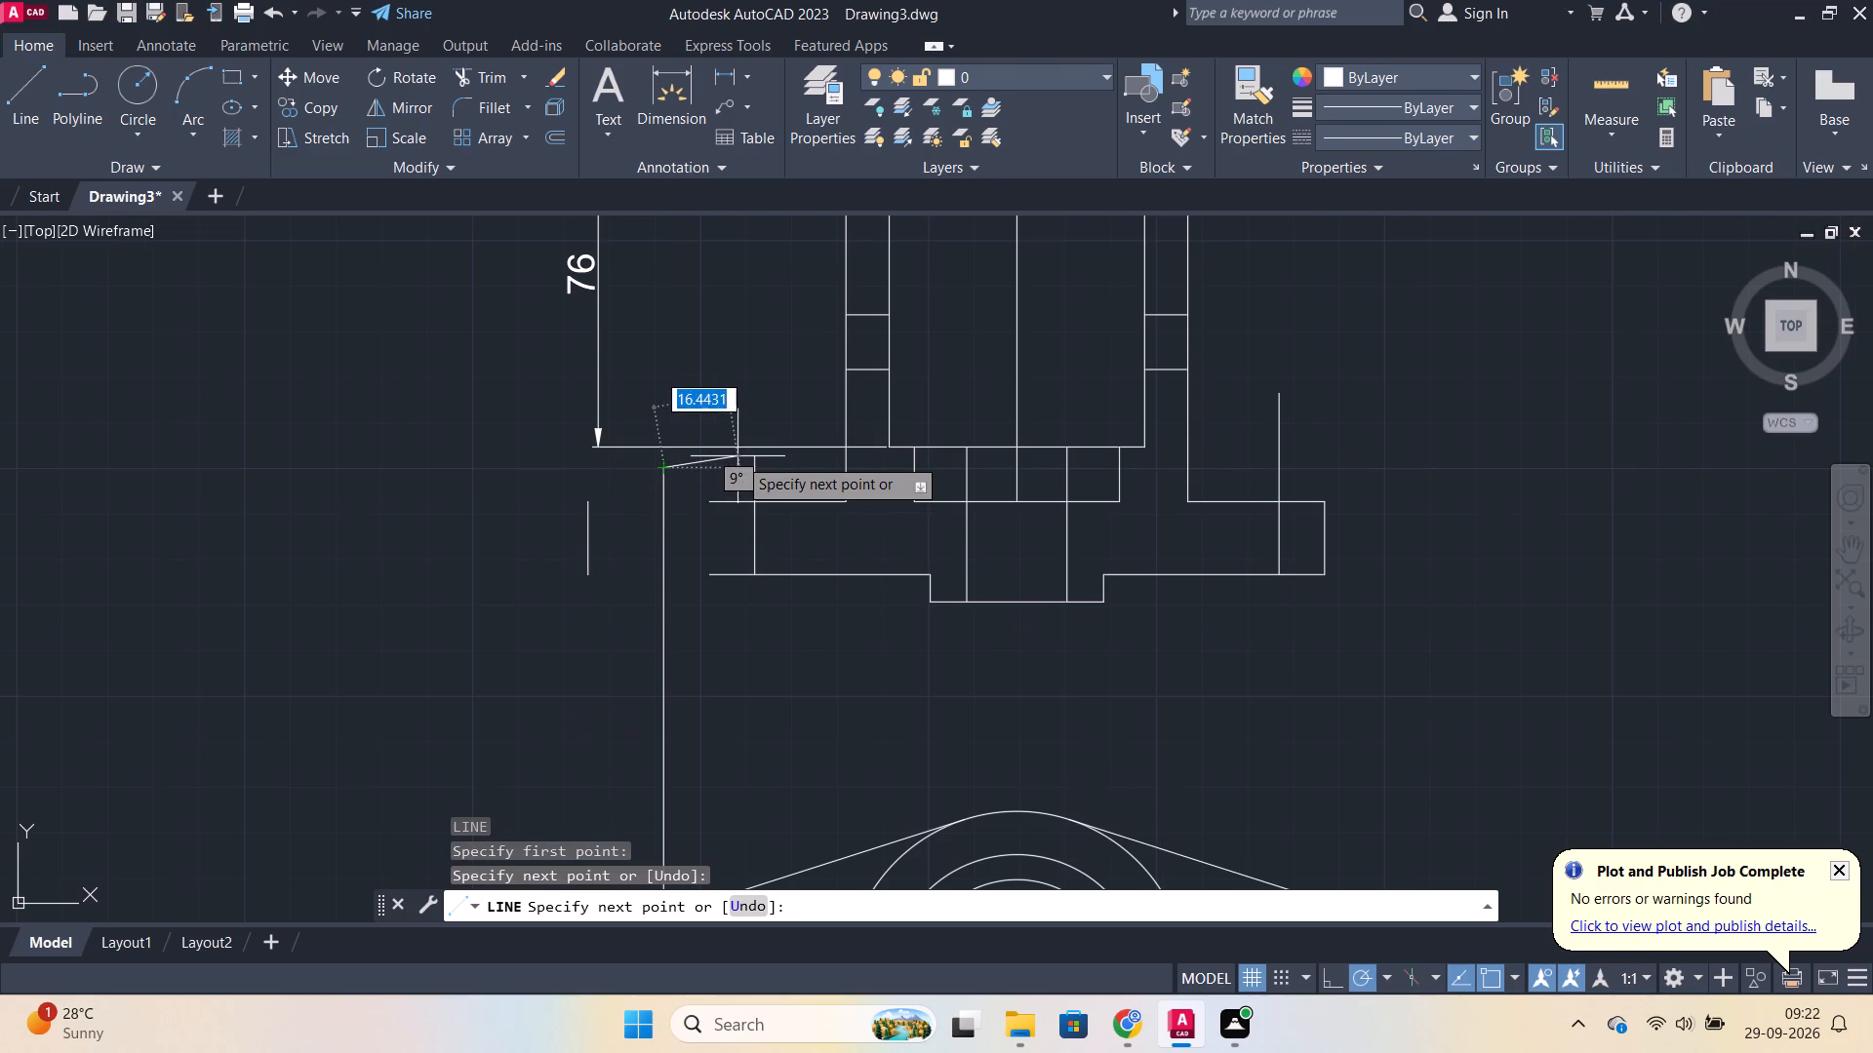
pyautogui.press('Escape')
pyautogui.press('space')
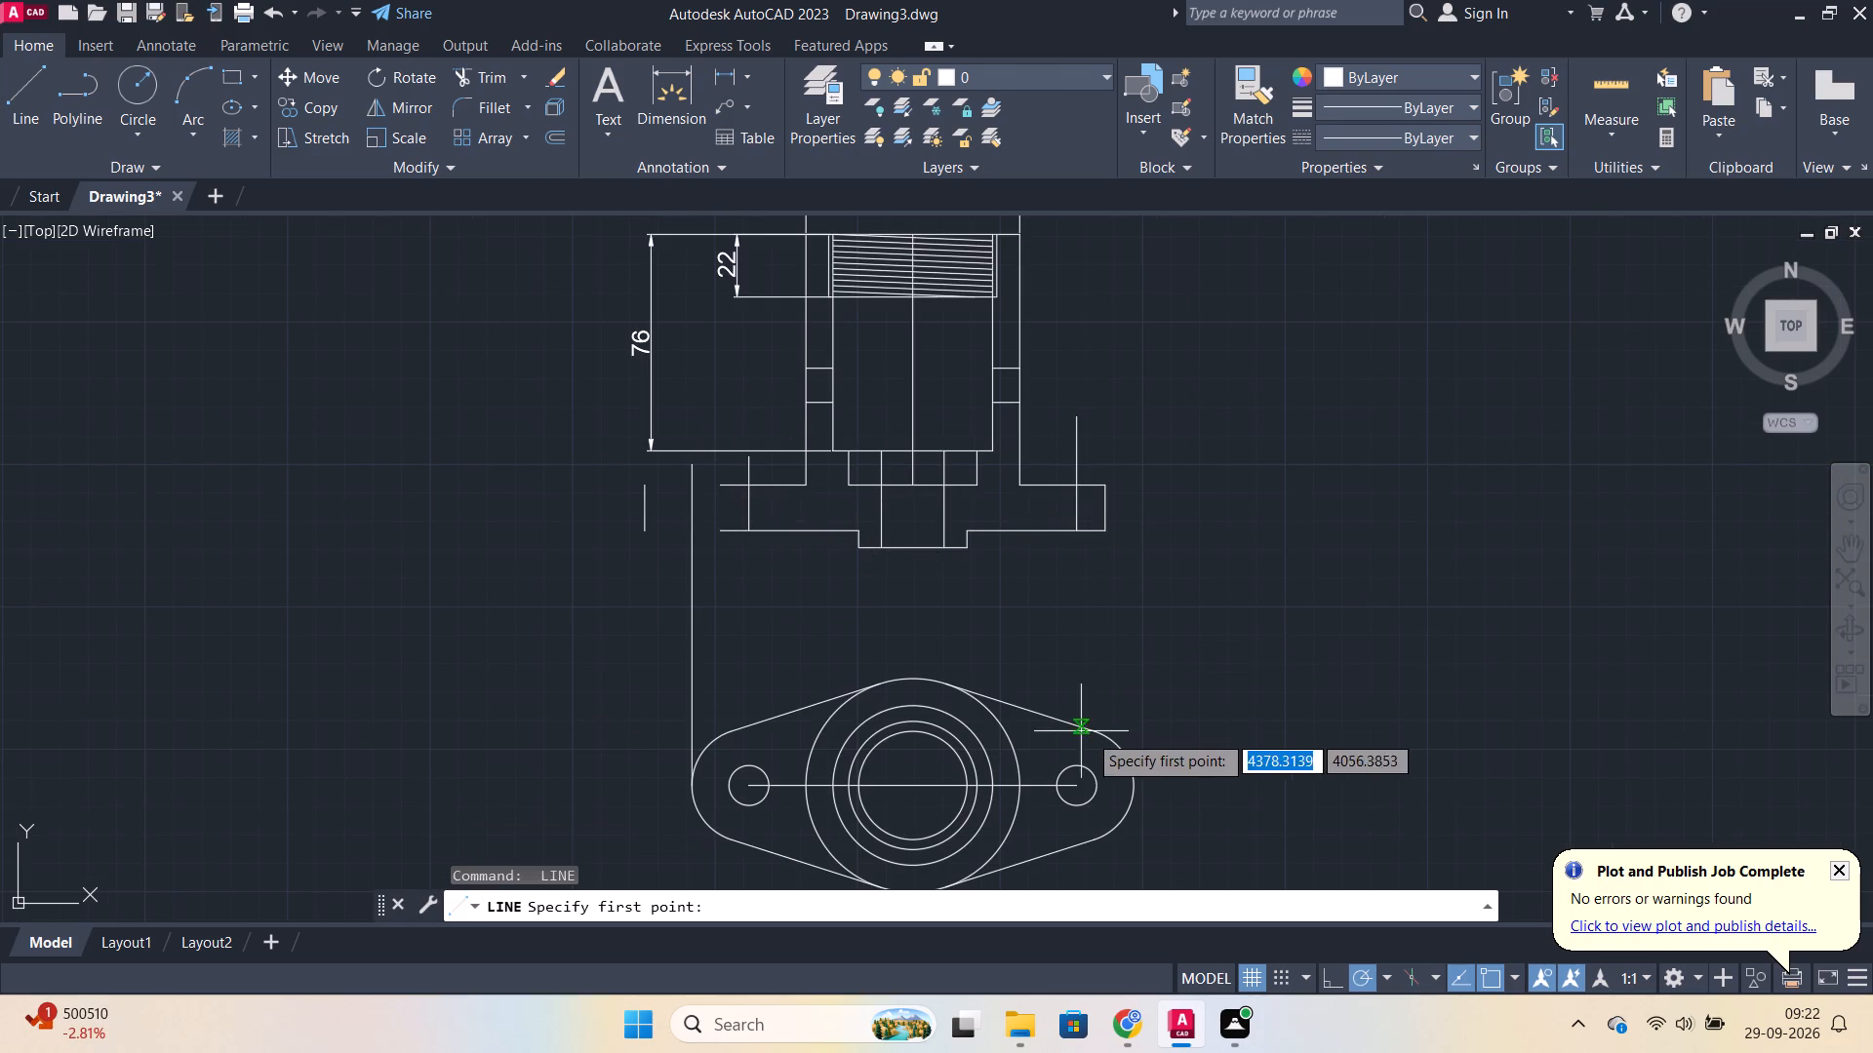
pyautogui.click(1132, 787)
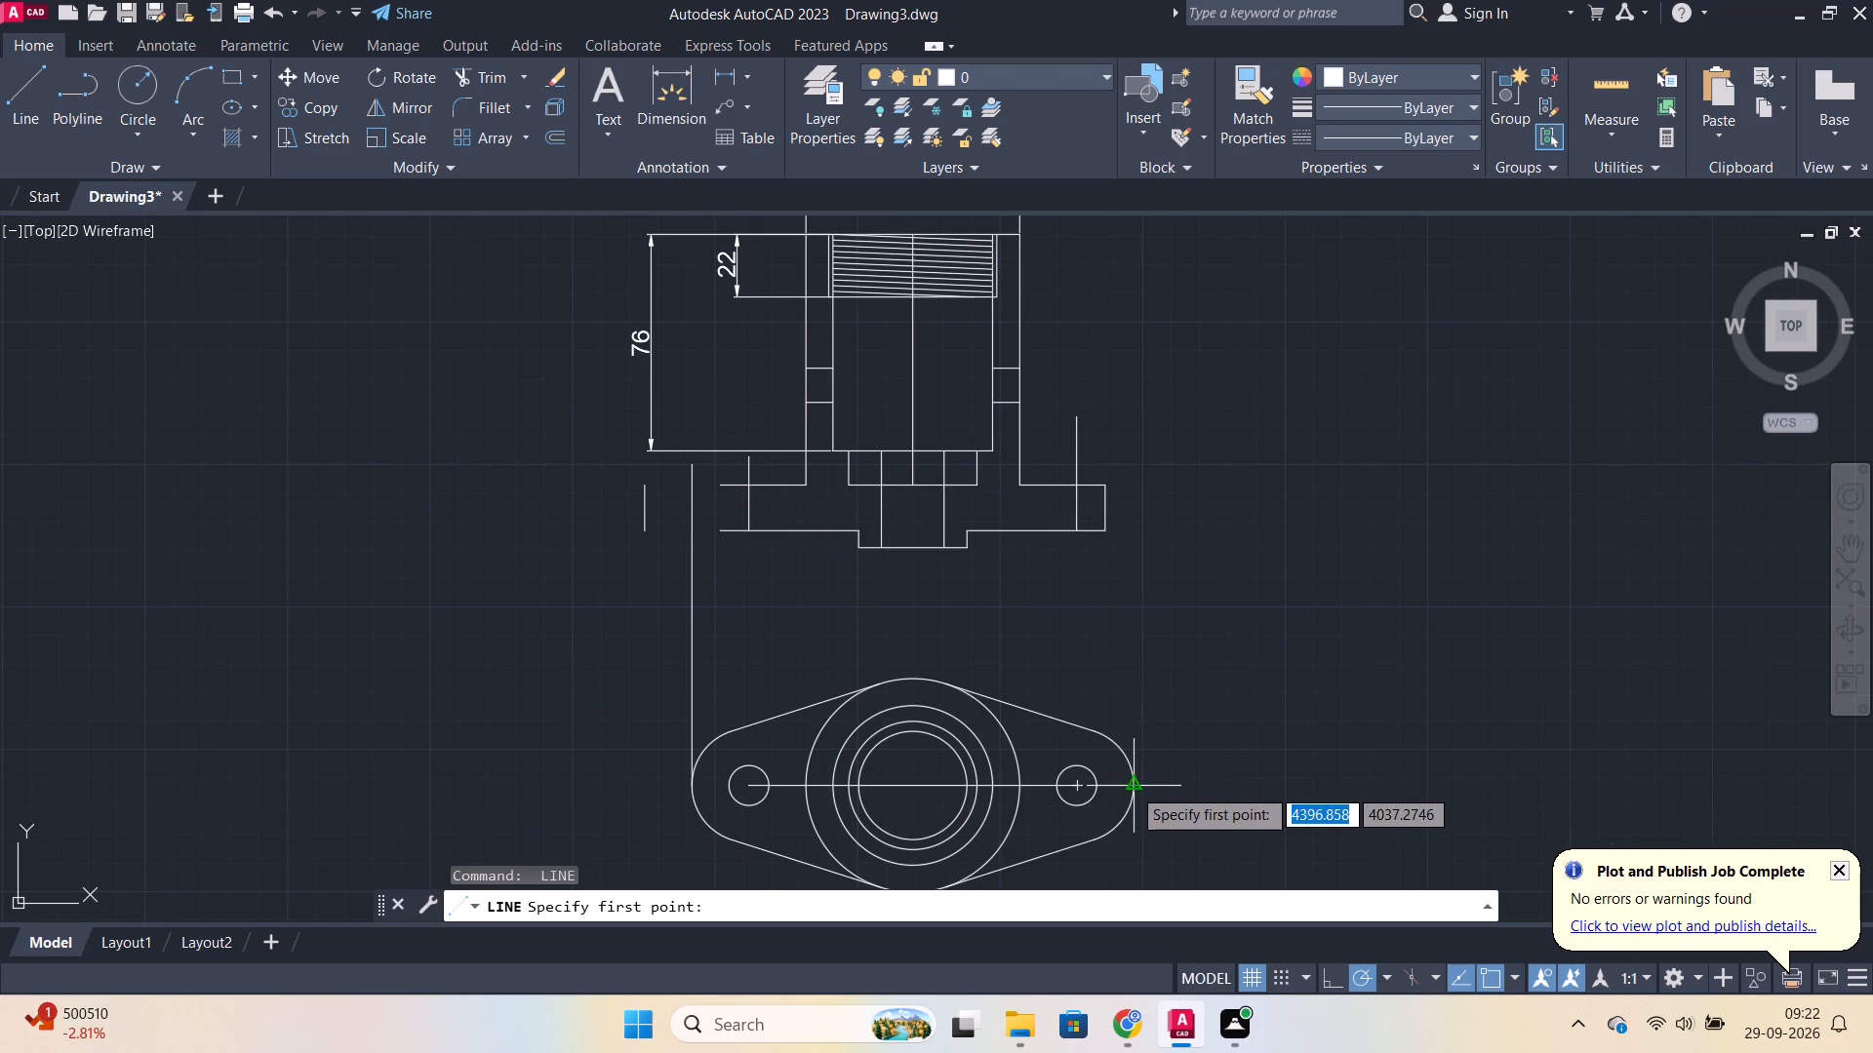
pyautogui.click(1130, 343)
pyautogui.press('Escape')
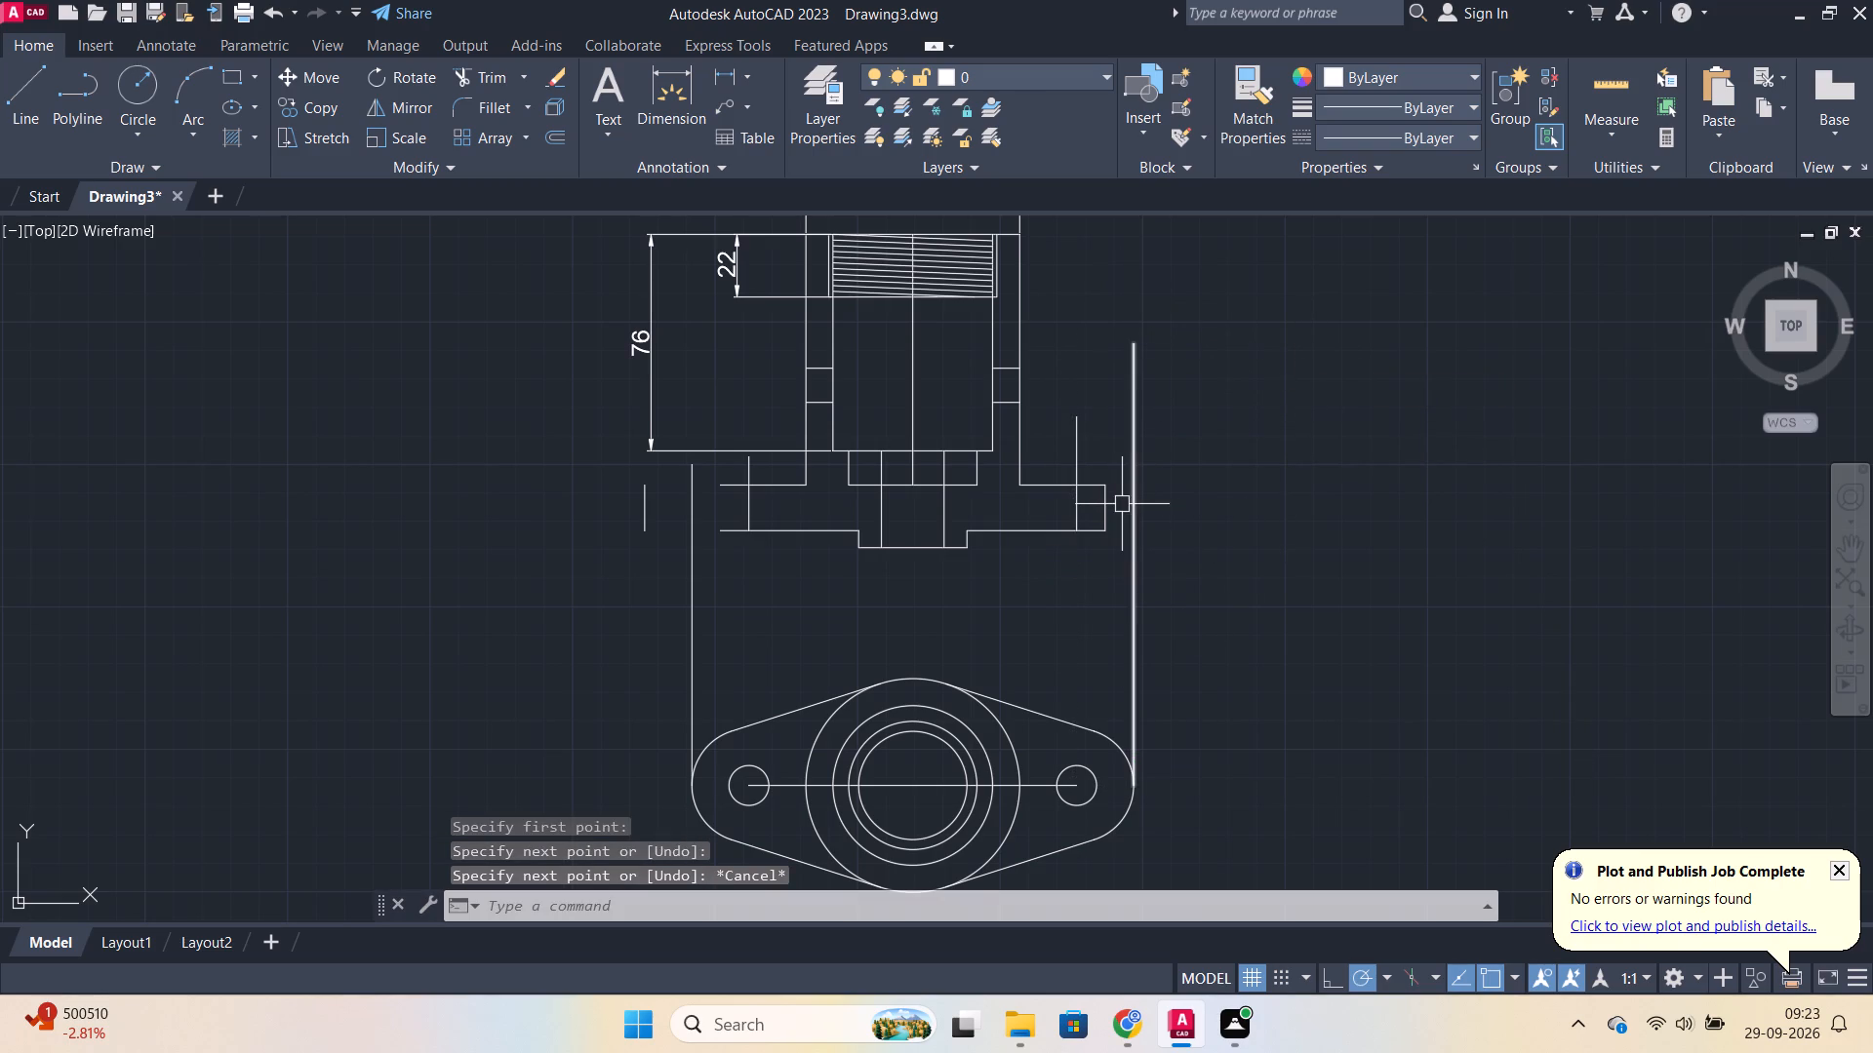
# Extend the front view base's upper and lower horizontal lines on both sides to the two end projection lines.
pyautogui.click(1112, 504)
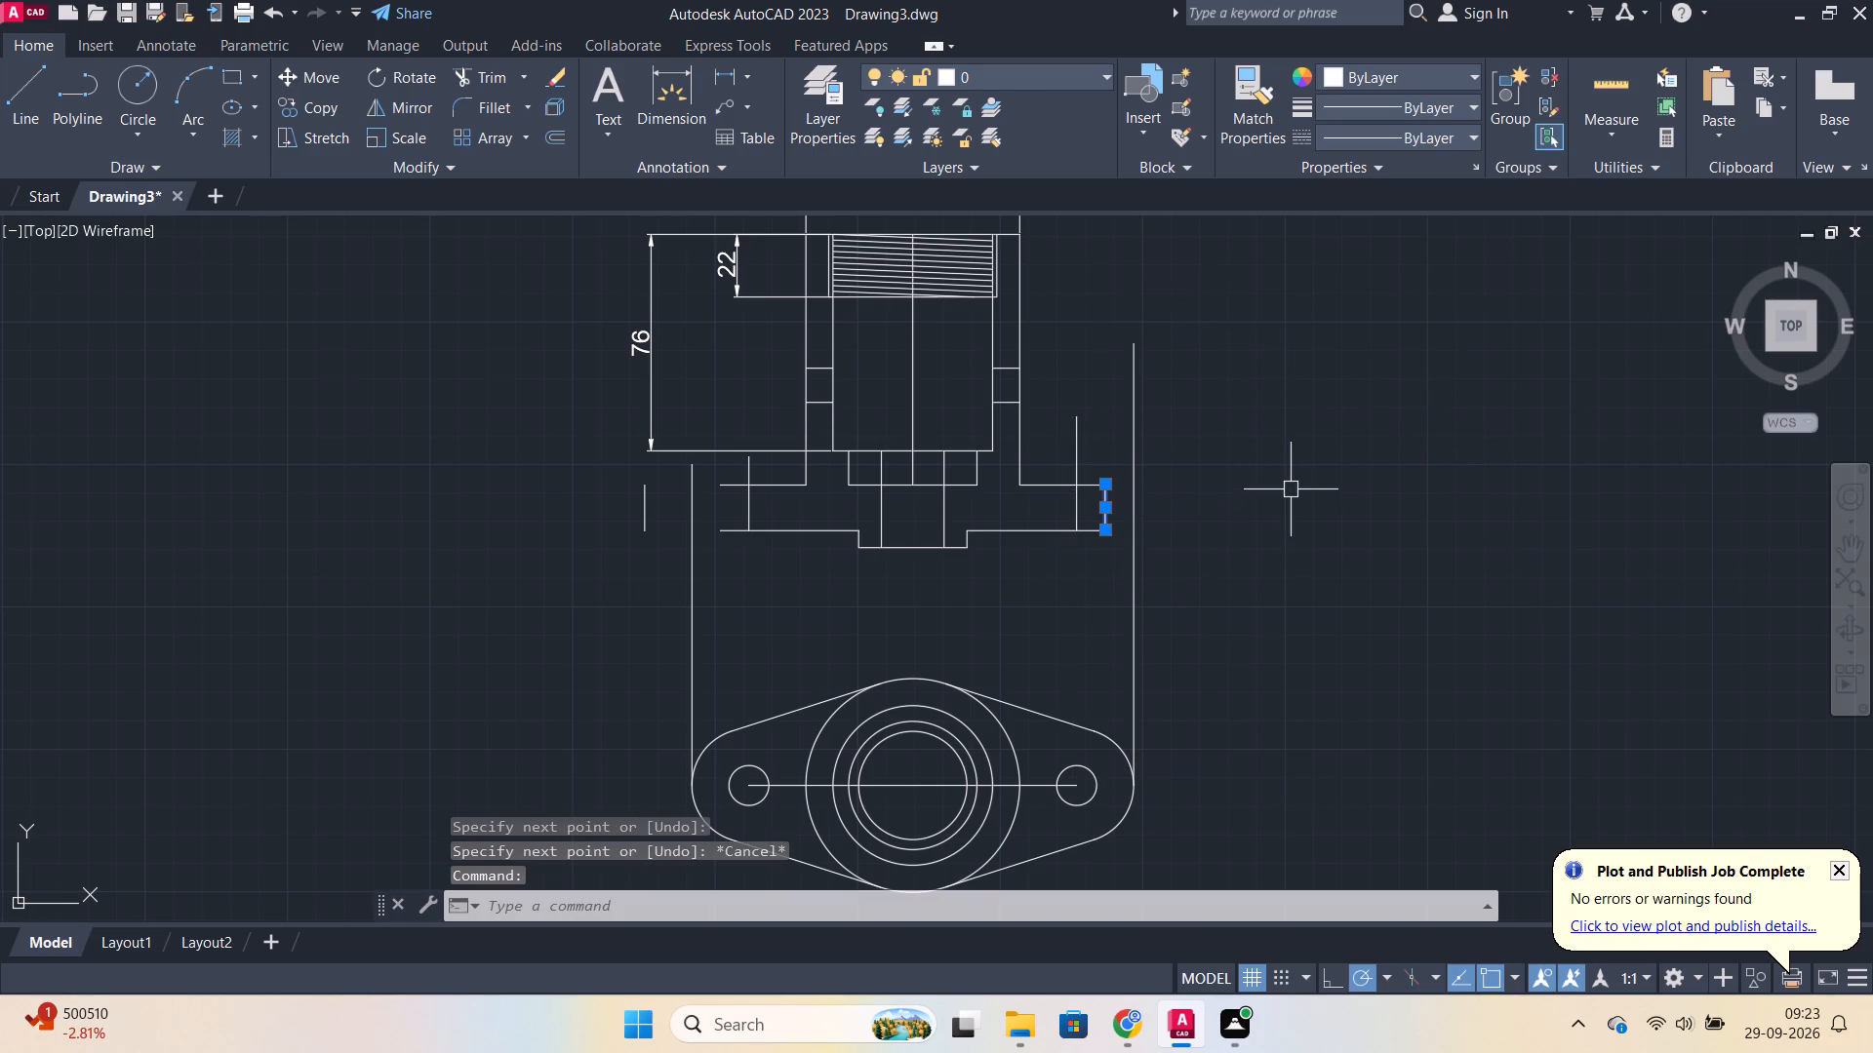
pyautogui.press('Escape')
pyautogui.write('ex')
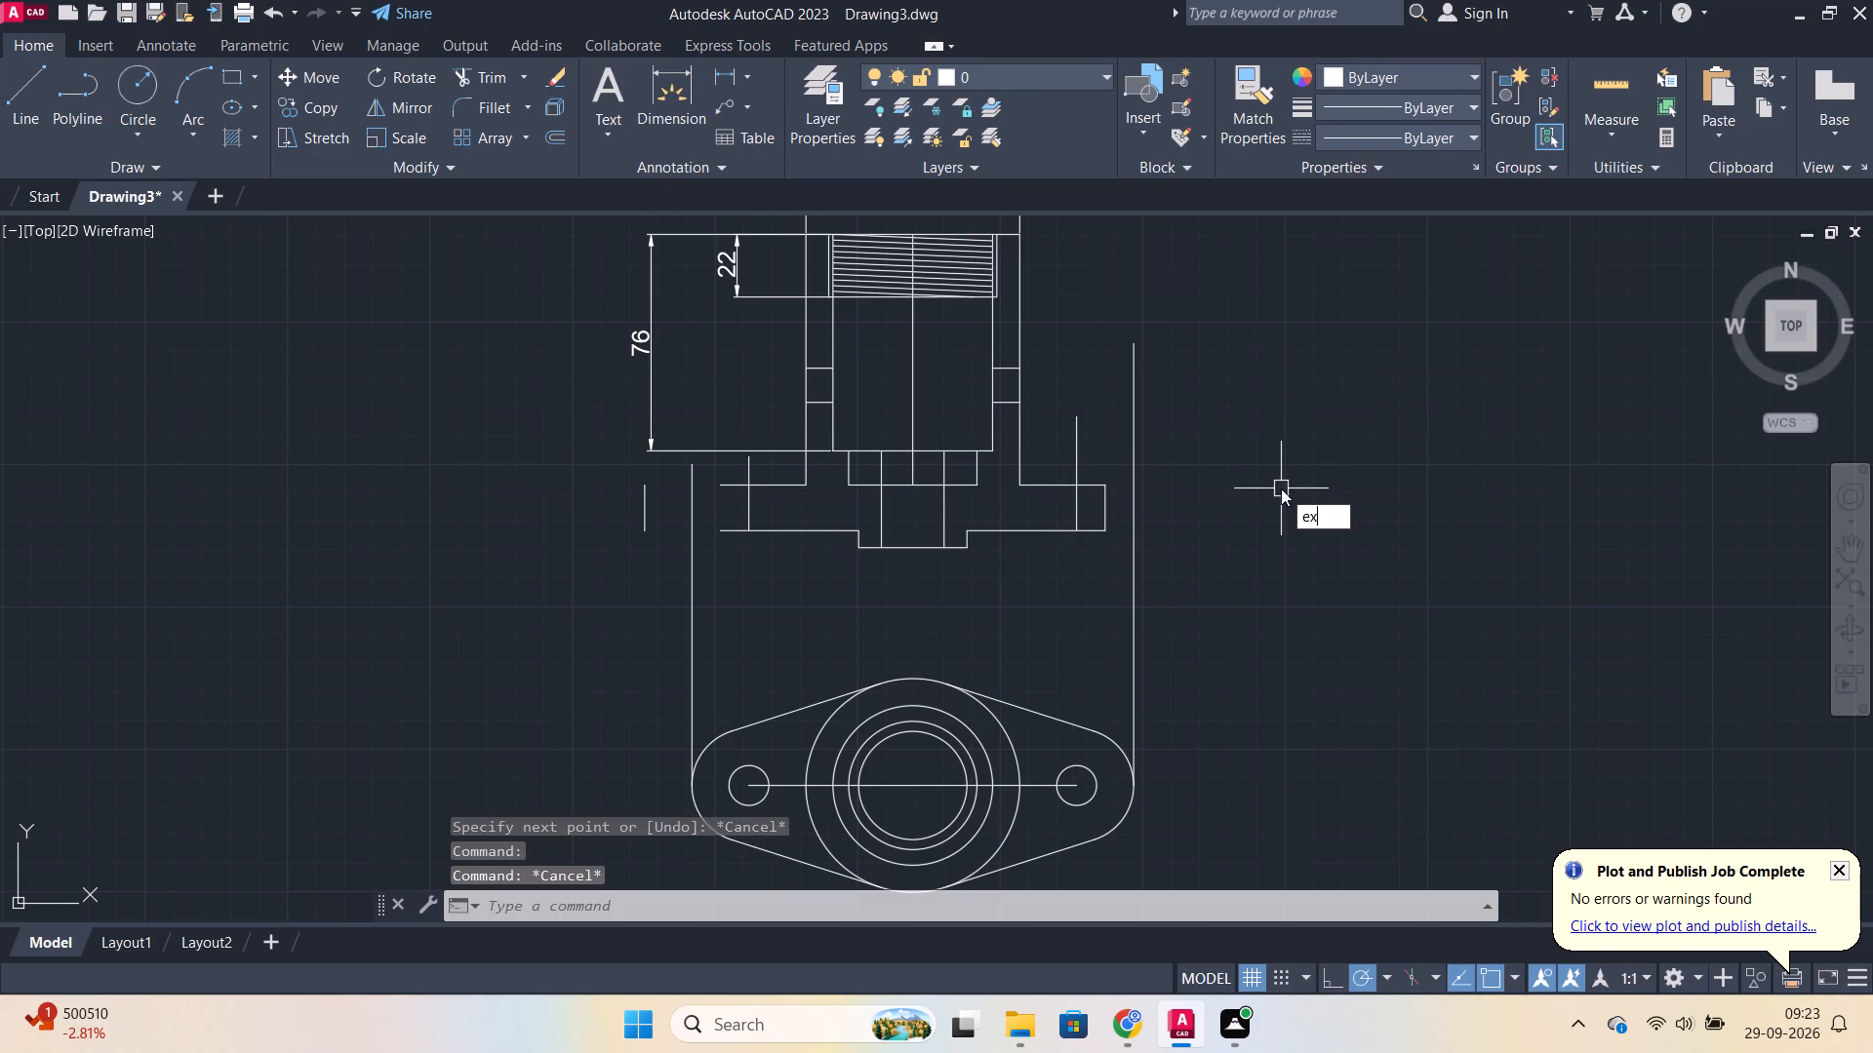
pyautogui.press('Return')
pyautogui.click(734, 487)
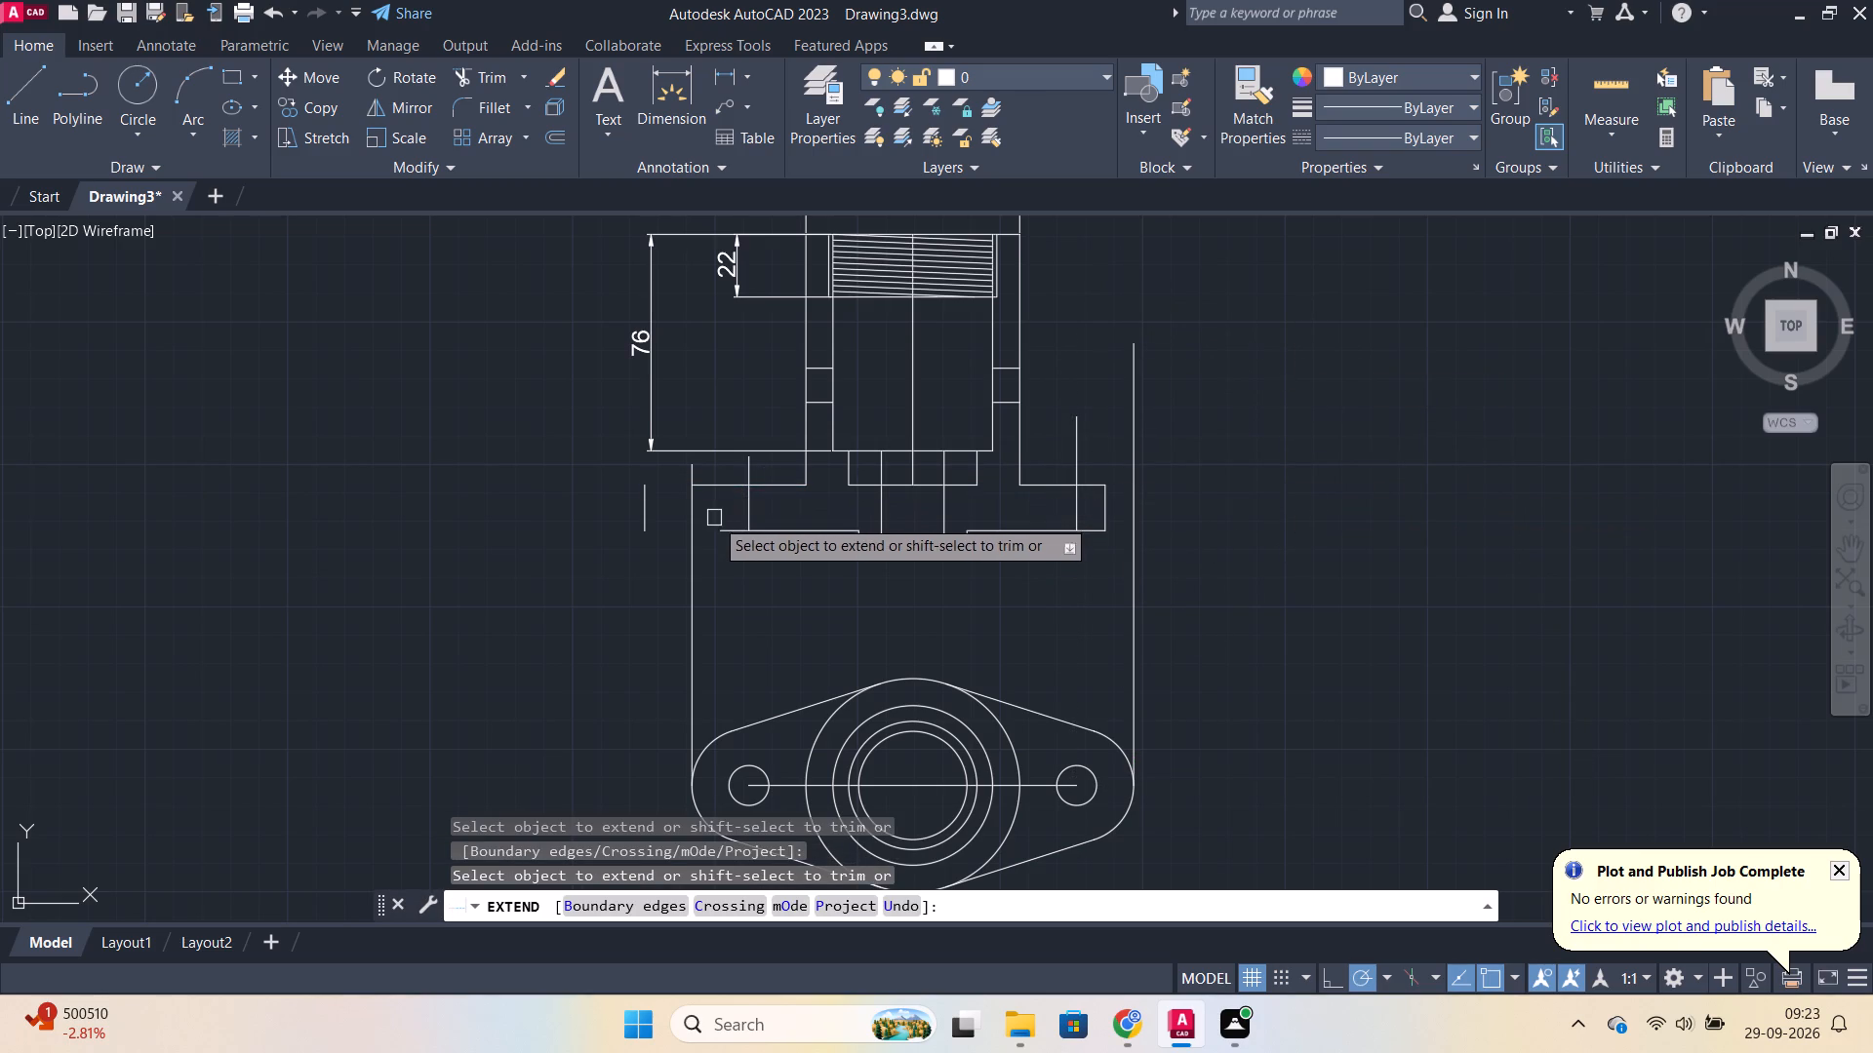
pyautogui.click(724, 527)
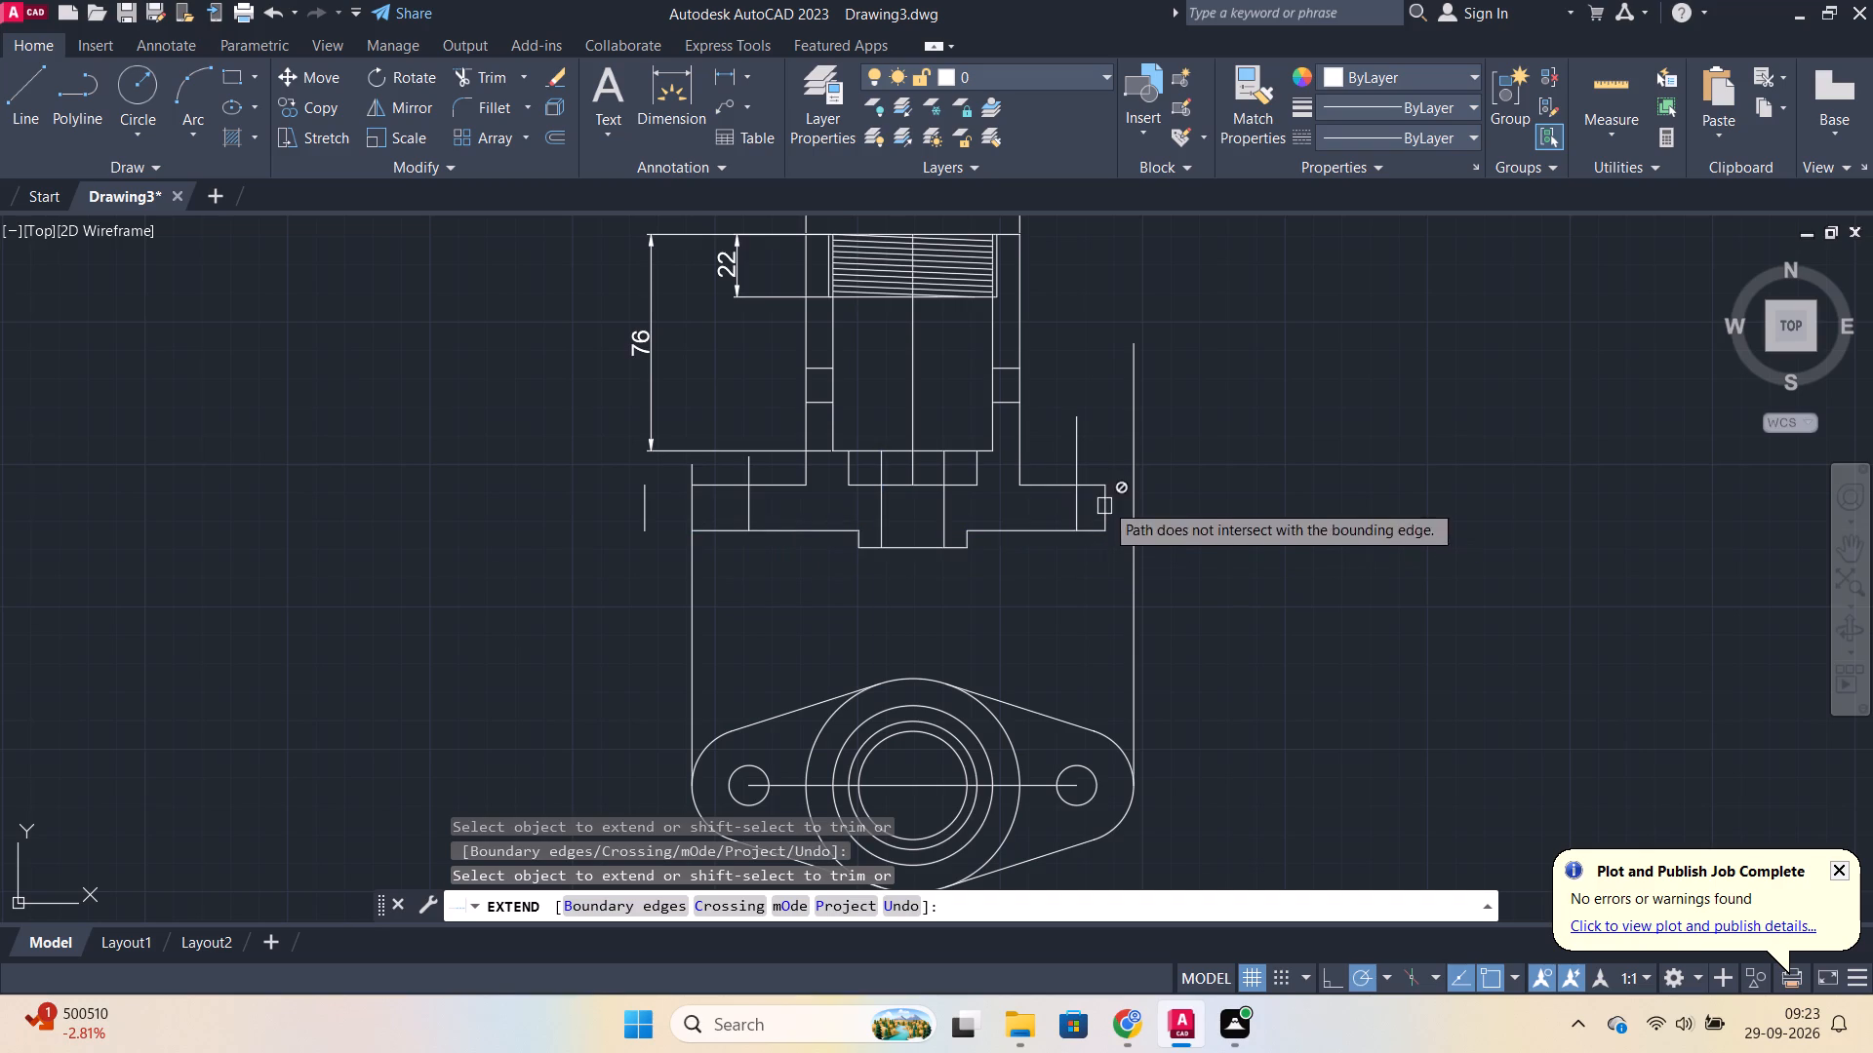
pyautogui.click(1092, 487)
pyautogui.click(1093, 530)
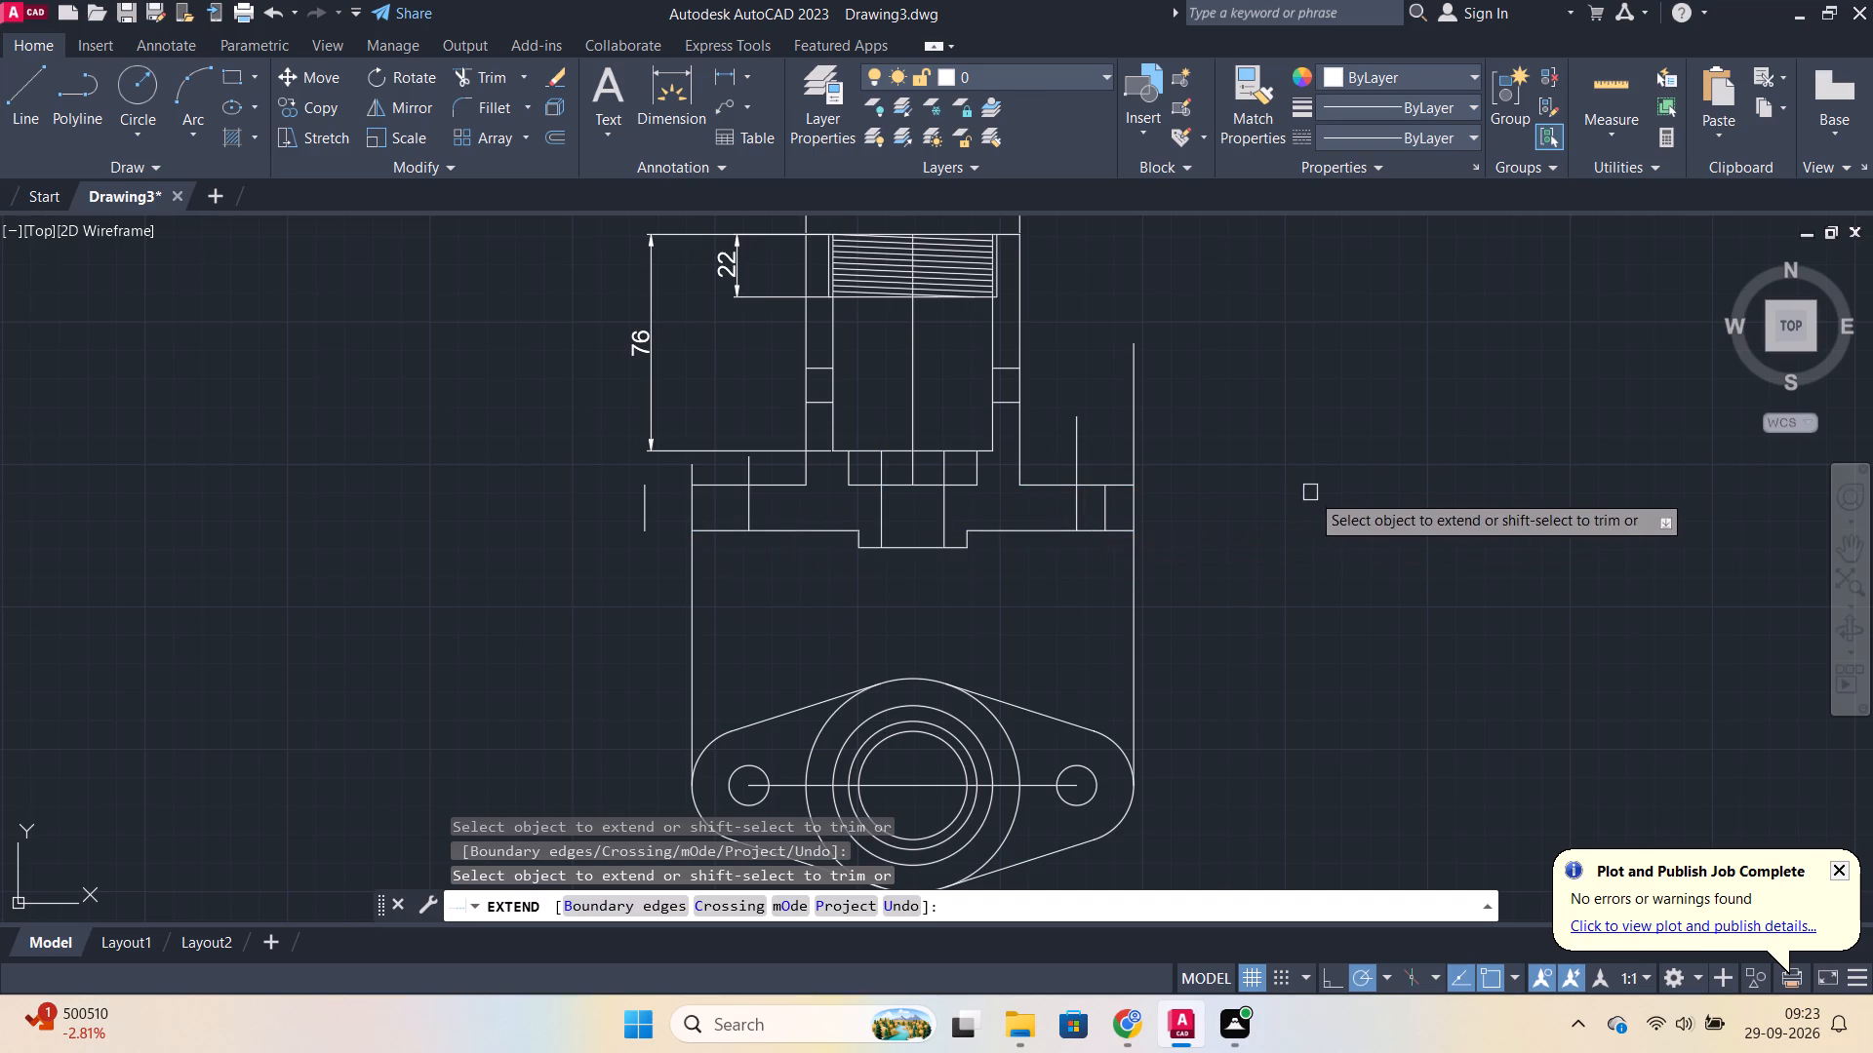
pyautogui.press('Escape')
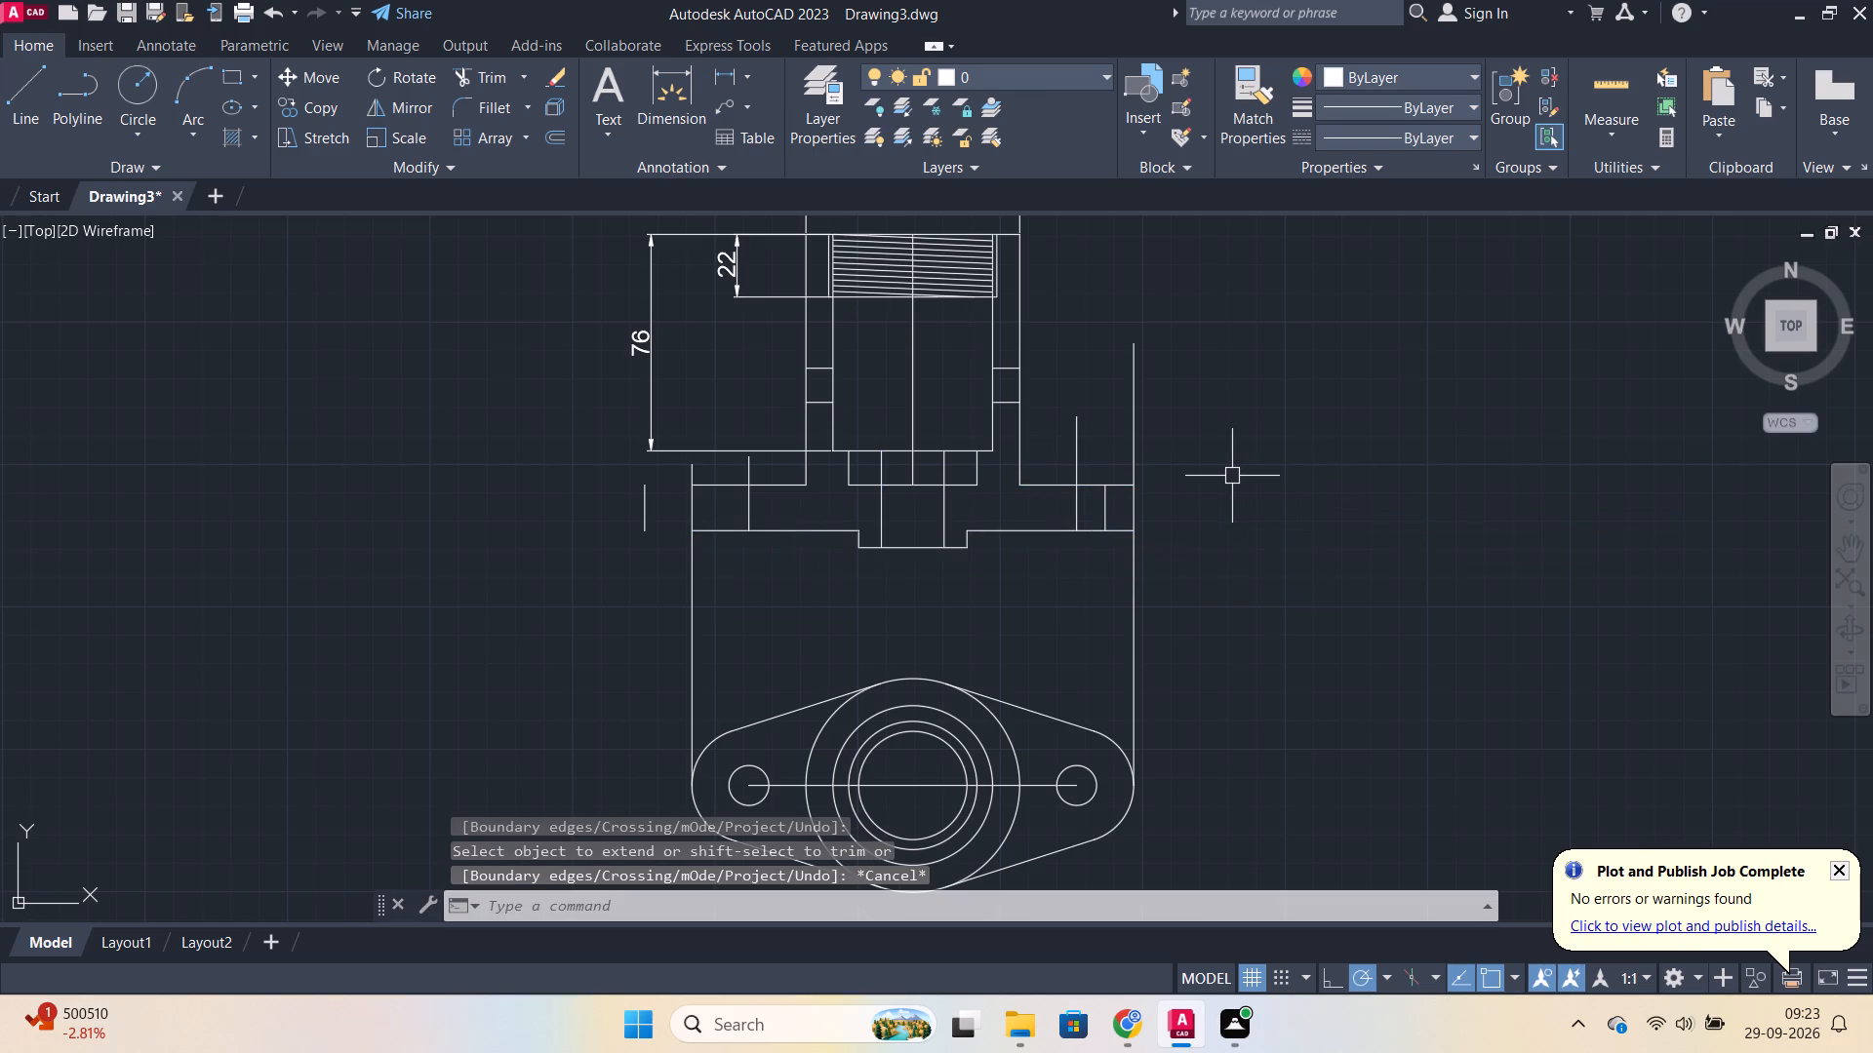
# Trim the two end projection lines below and above the front view's base, keeping only the portions within its thickness.
pyautogui.write('tr')
pyautogui.press('Return')
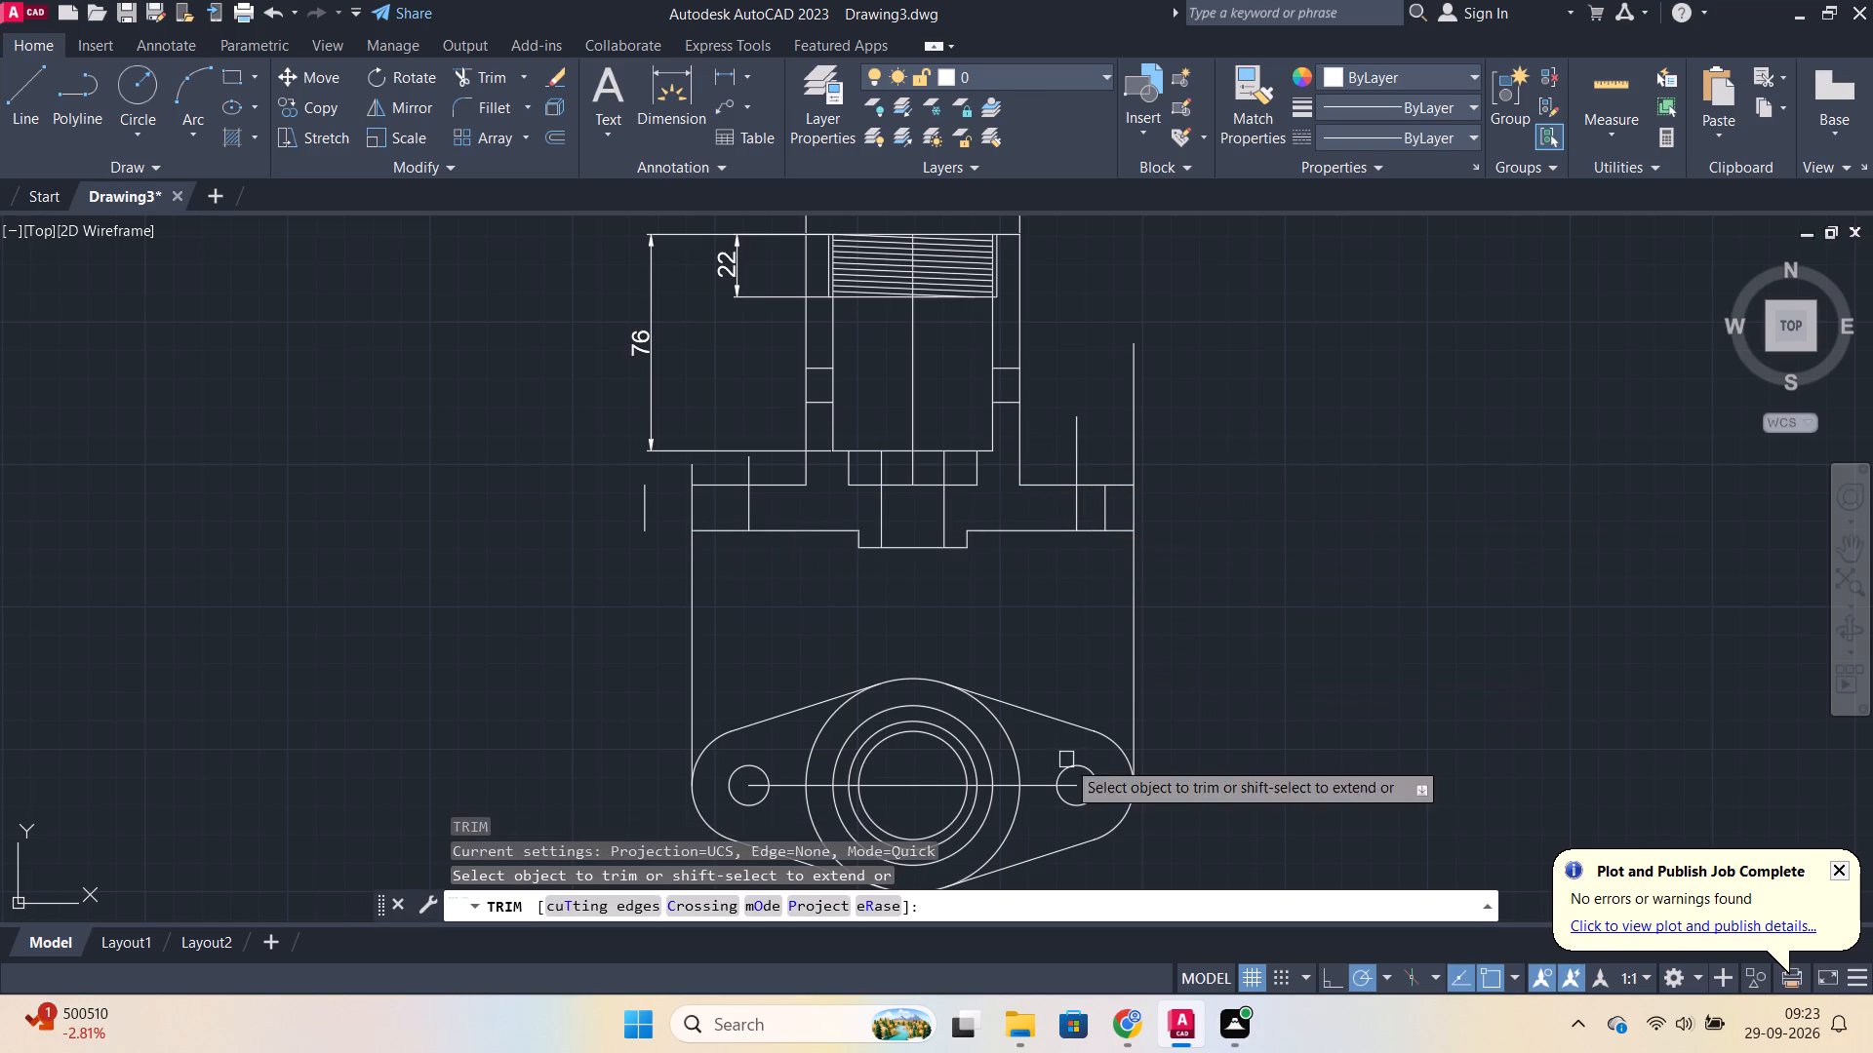
pyautogui.click(1126, 706)
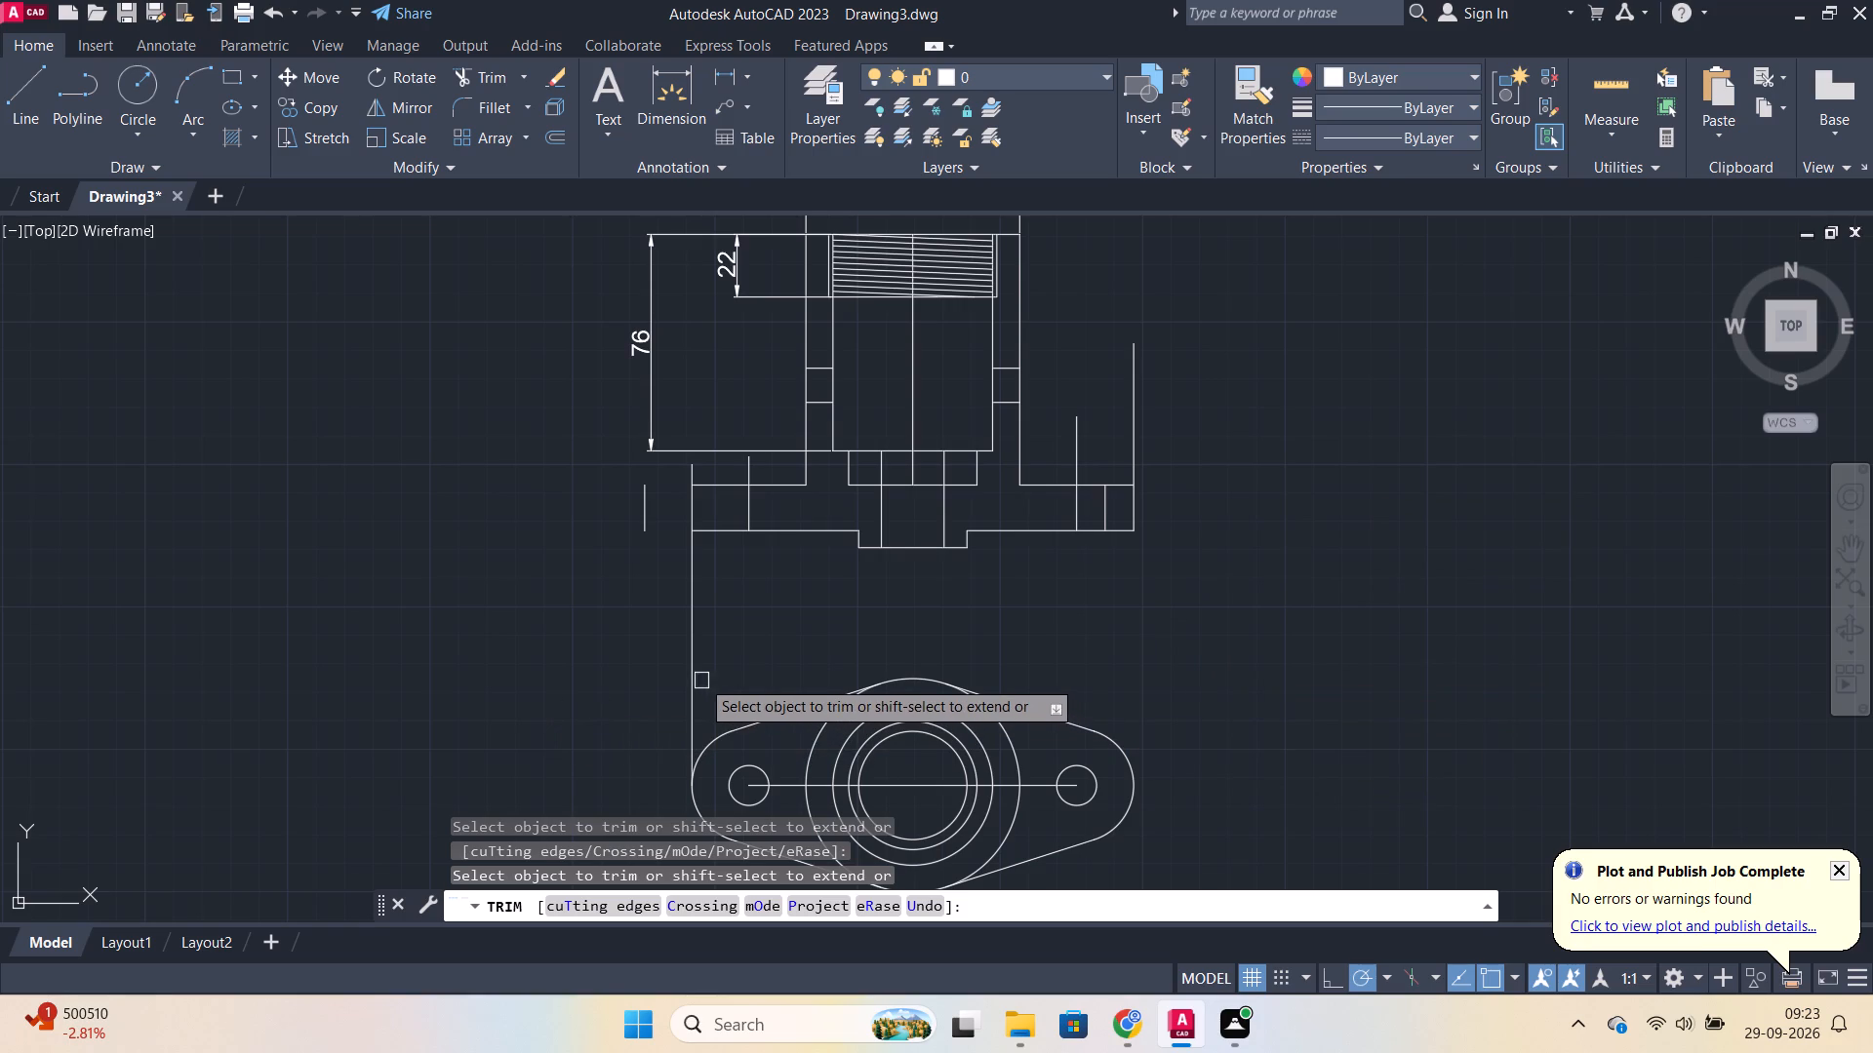
pyautogui.click(695, 676)
pyautogui.click(1135, 407)
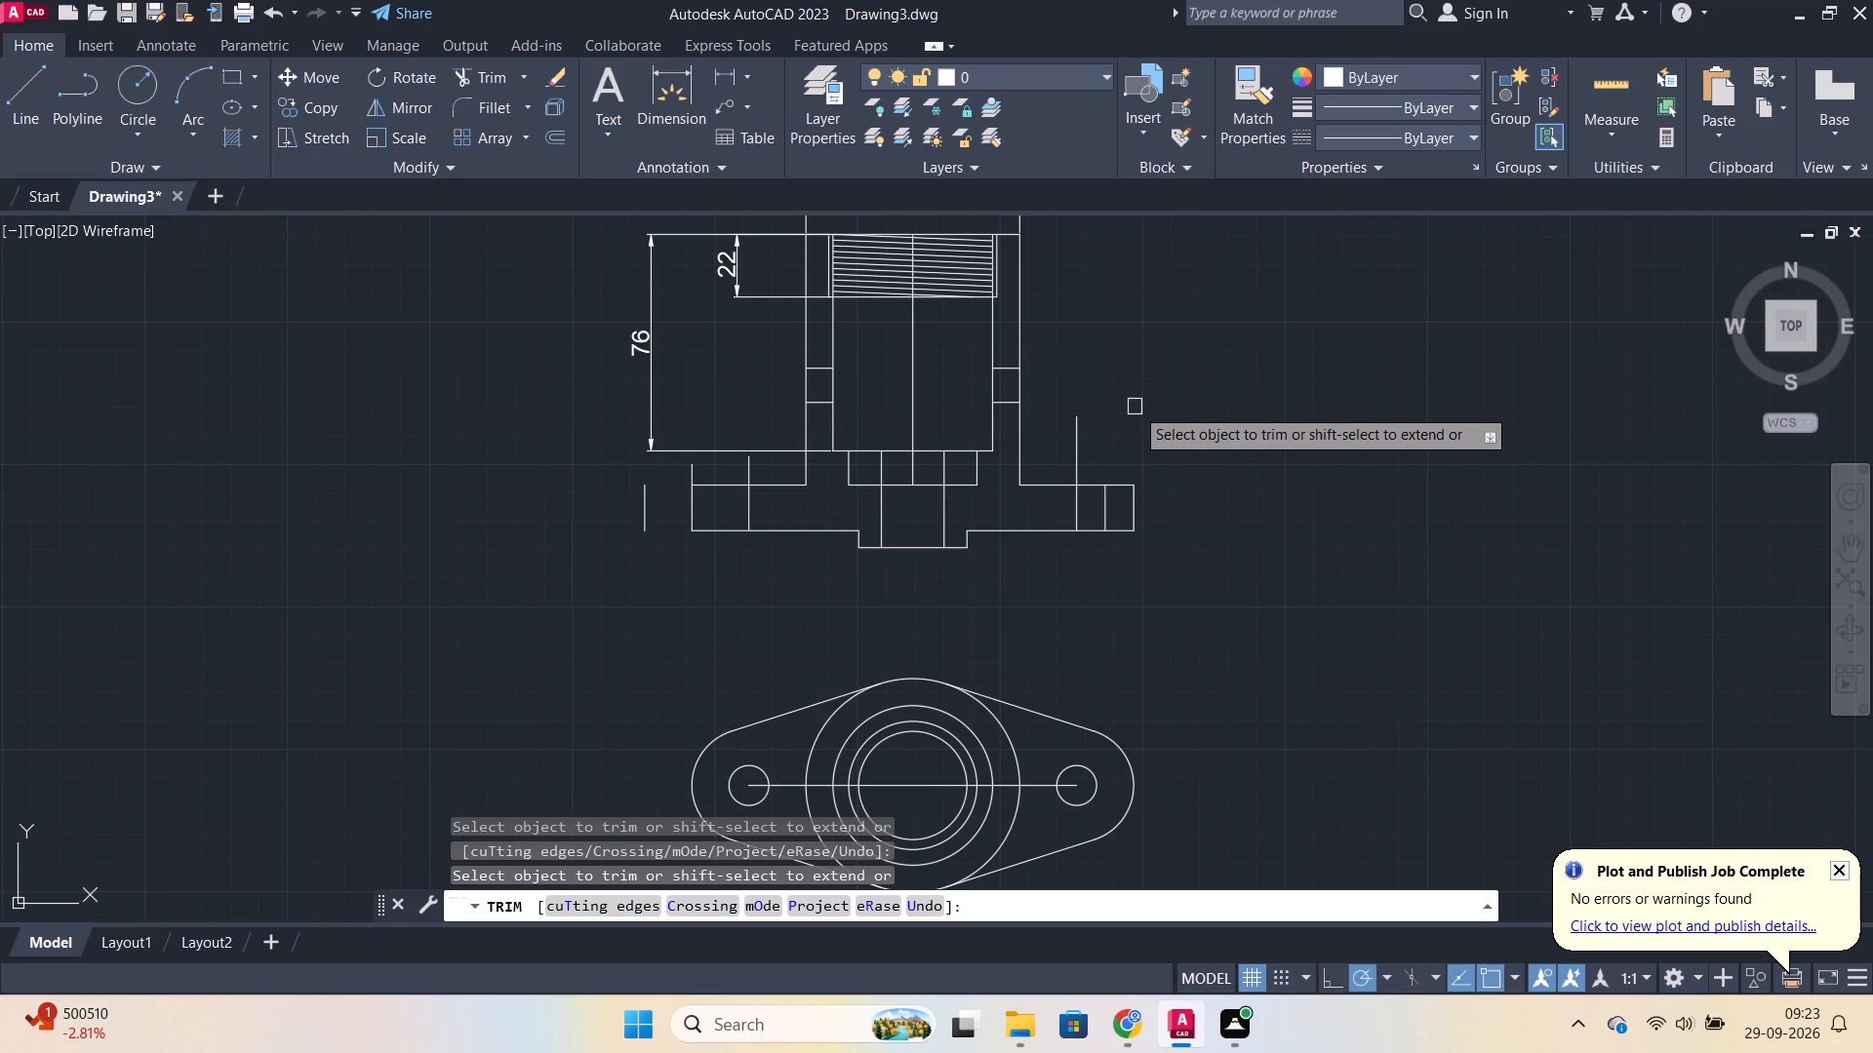
pyautogui.click(684, 475)
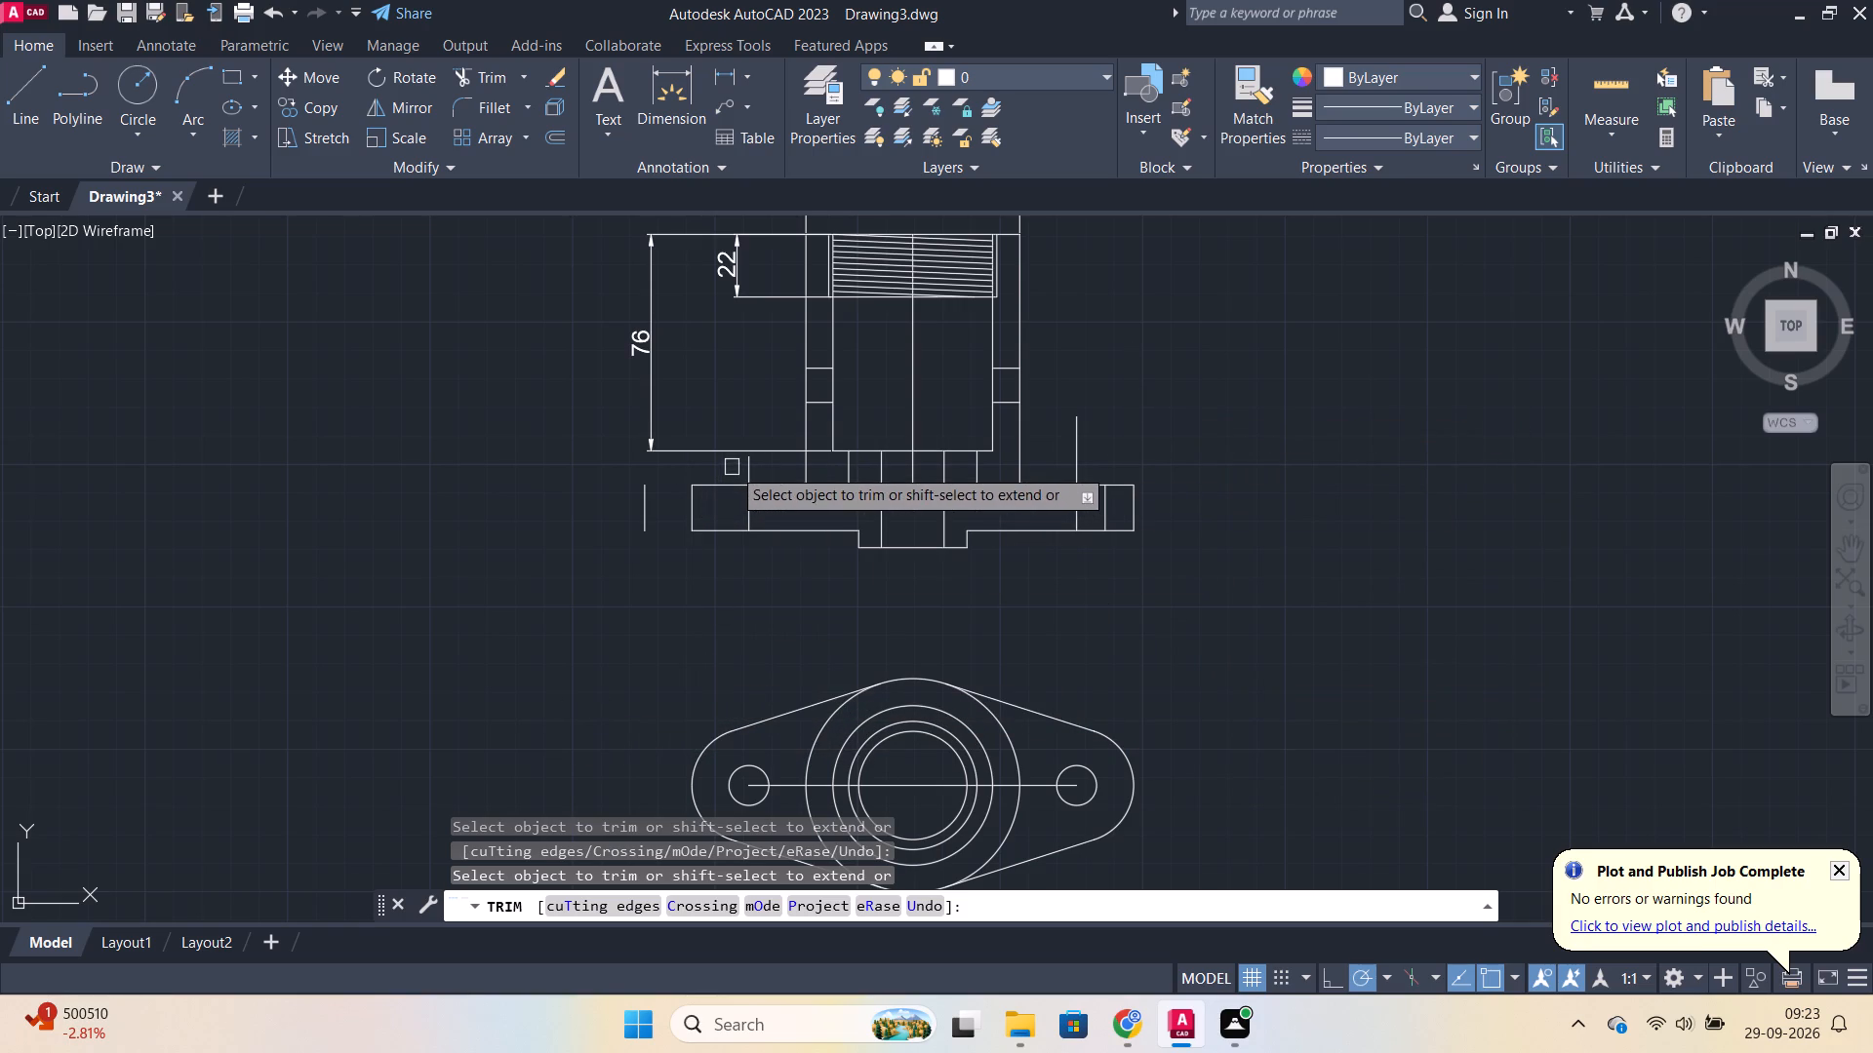
# Remove the stray vertical line outside the base's left end and trim both hole centre projection lines above the base.
pyautogui.scroll(1, 1171, 488)
pyautogui.scroll(-1, 1167, 491)
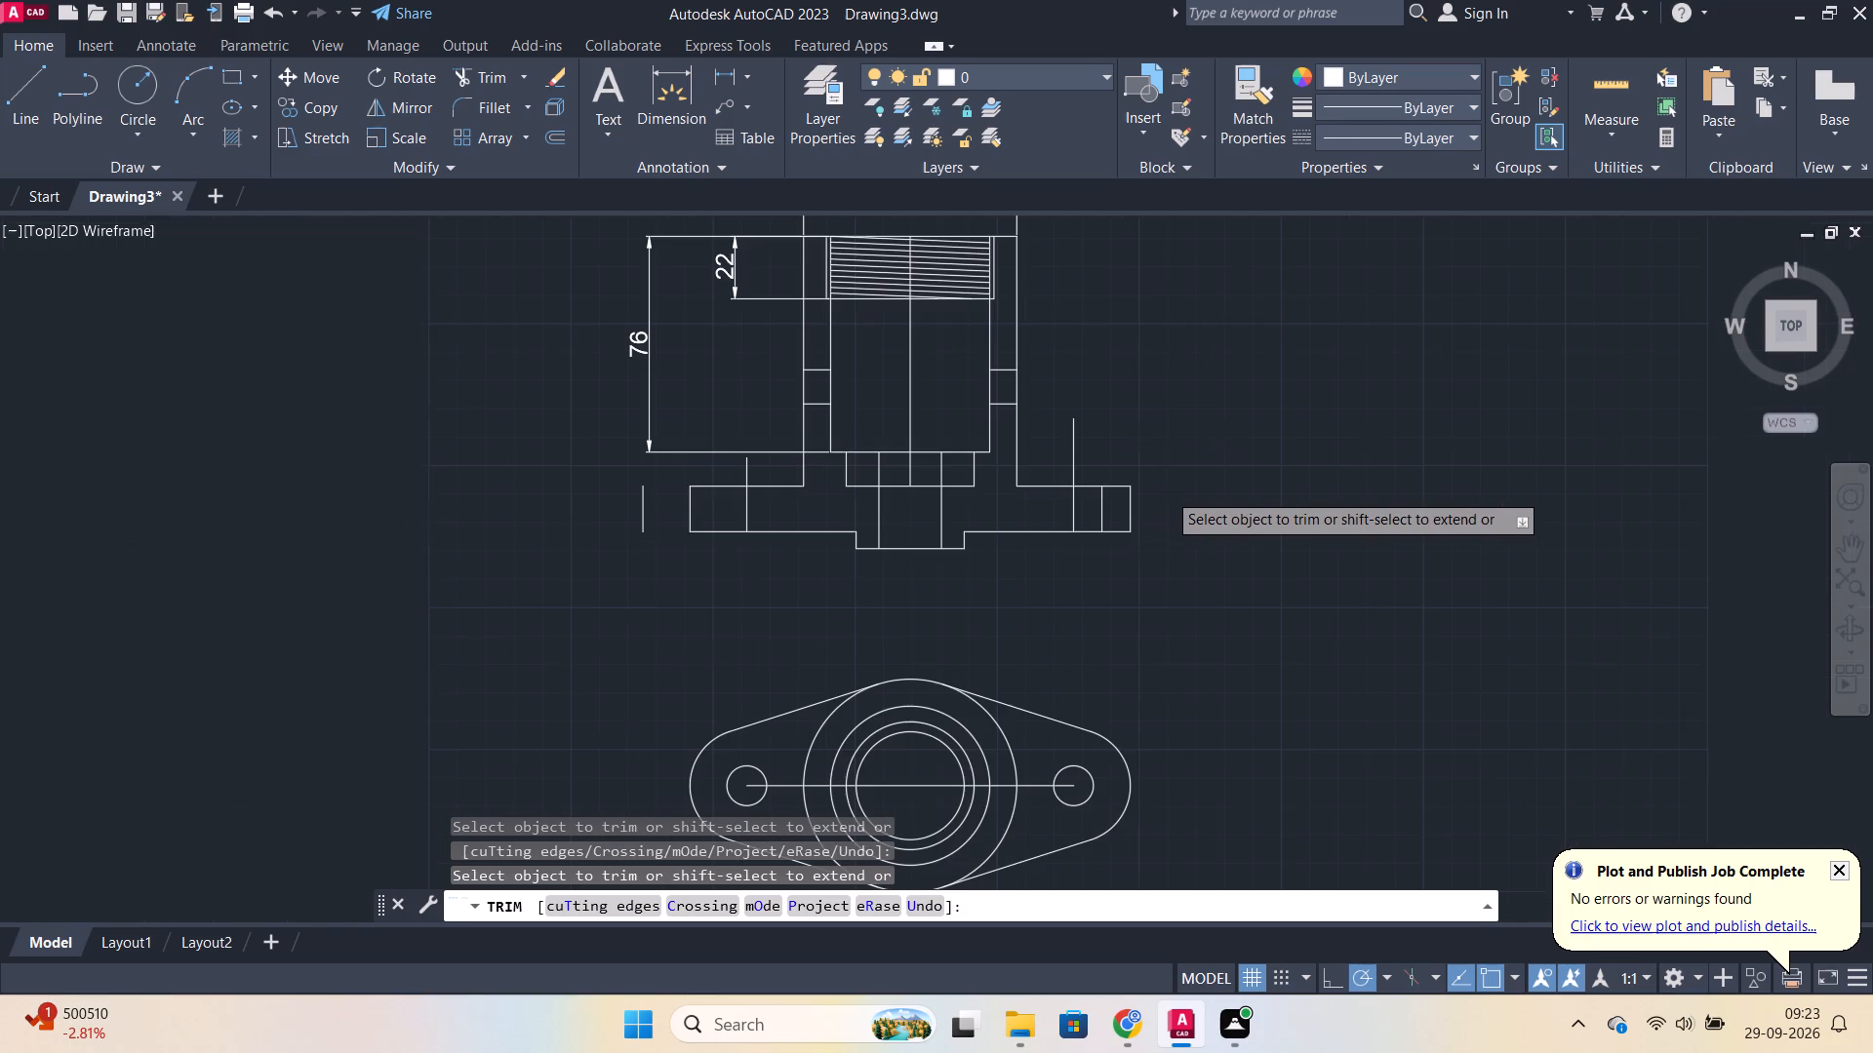
pyautogui.scroll(-1, 1167, 491)
pyautogui.scroll(1, 1167, 491)
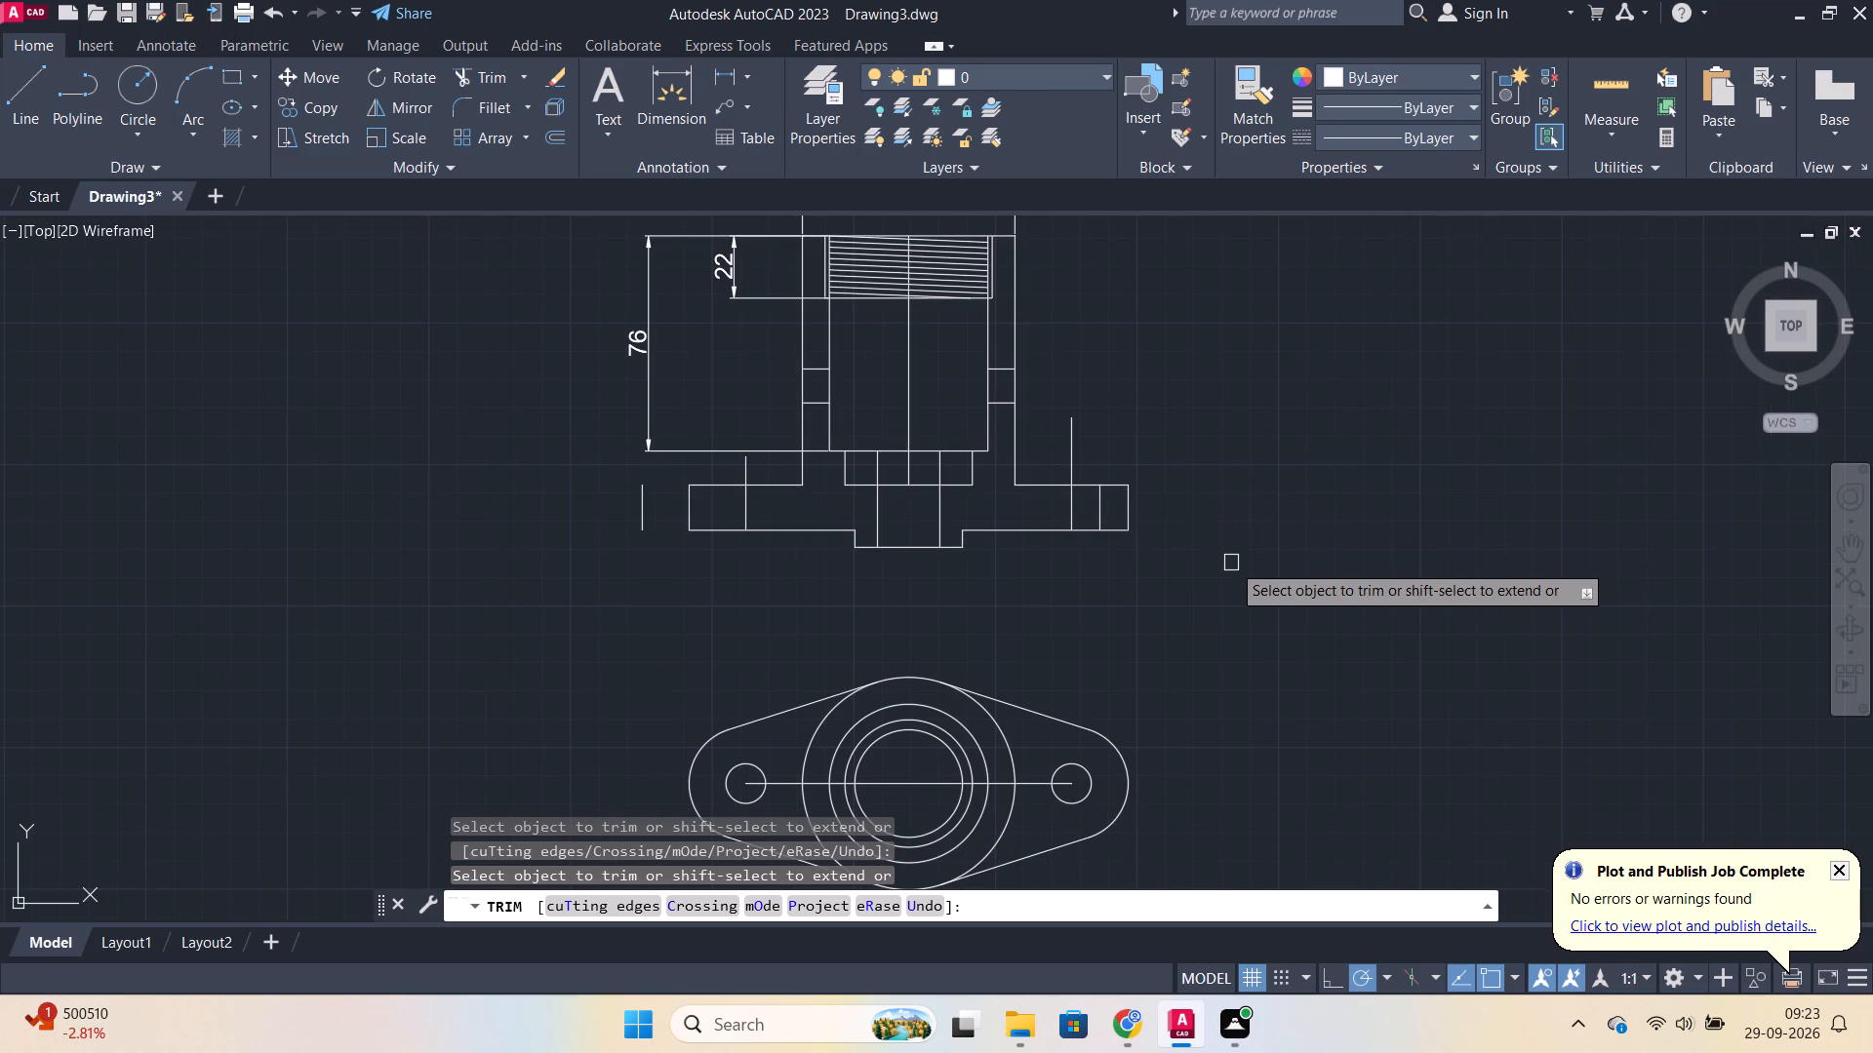
pyautogui.click(647, 513)
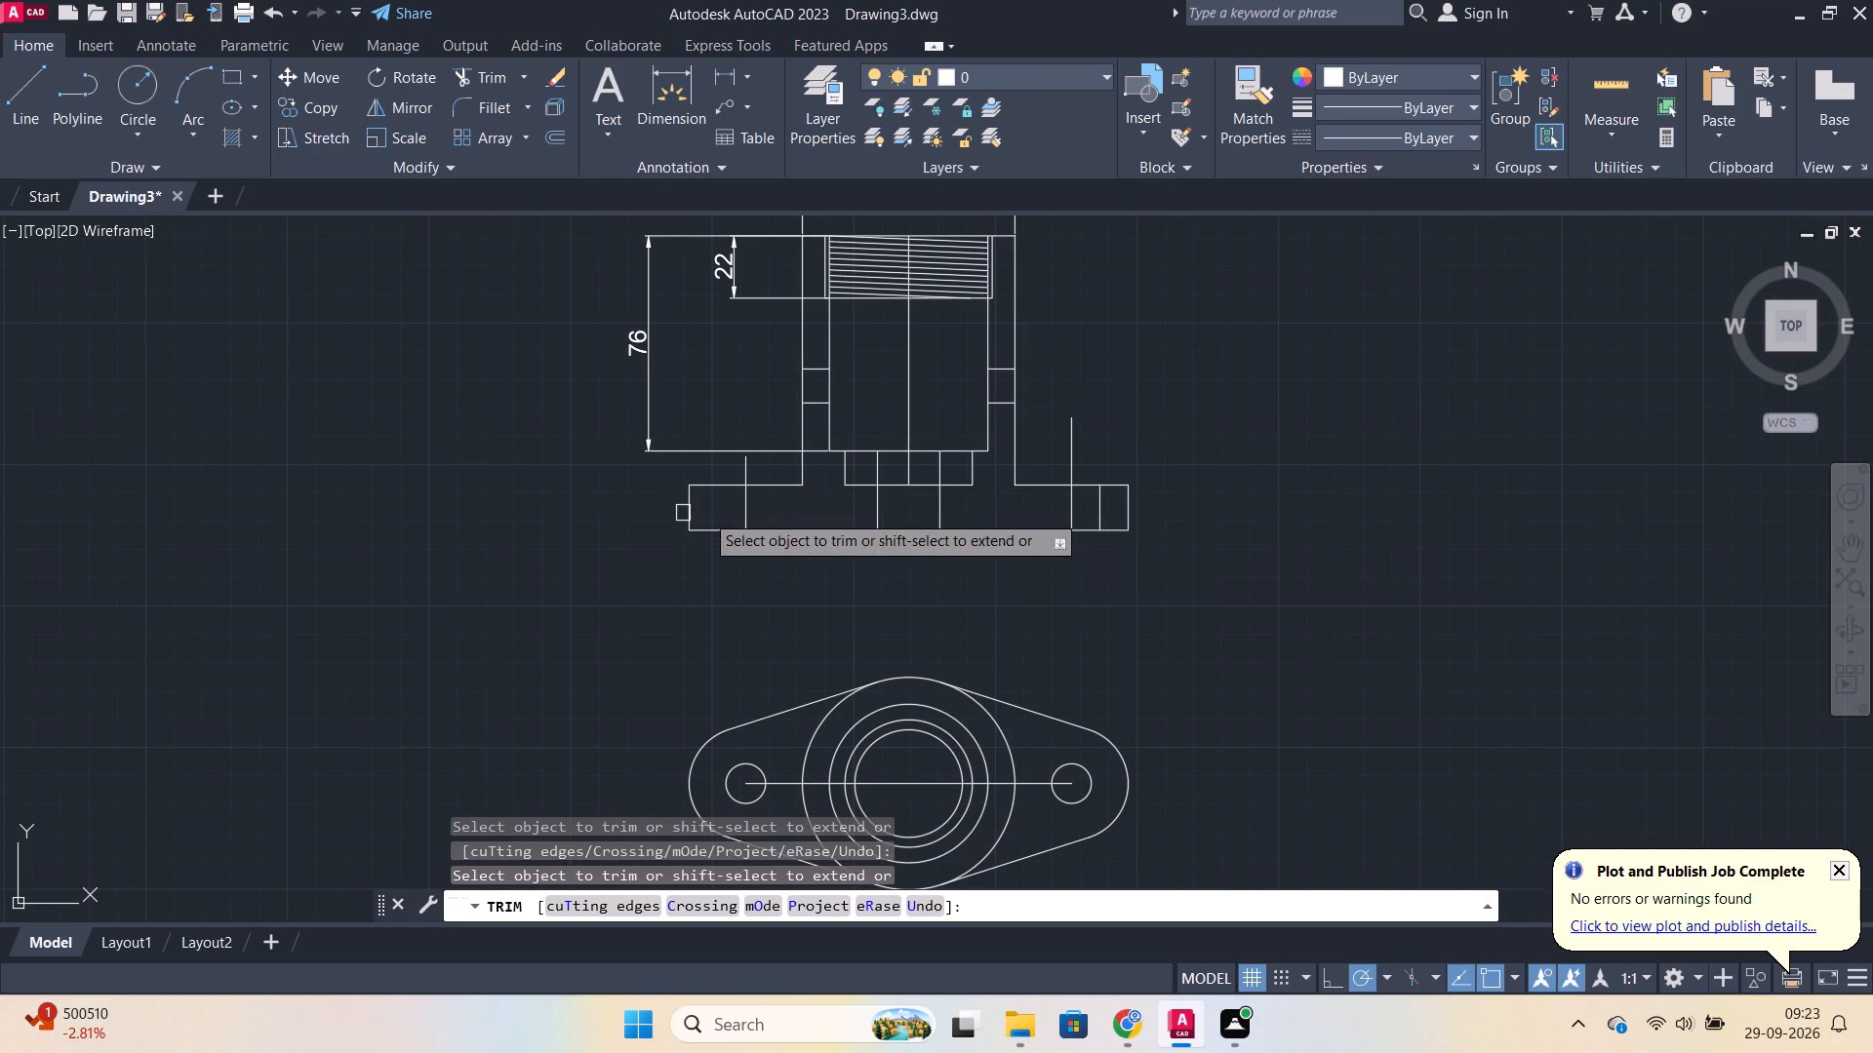
pyautogui.click(1078, 448)
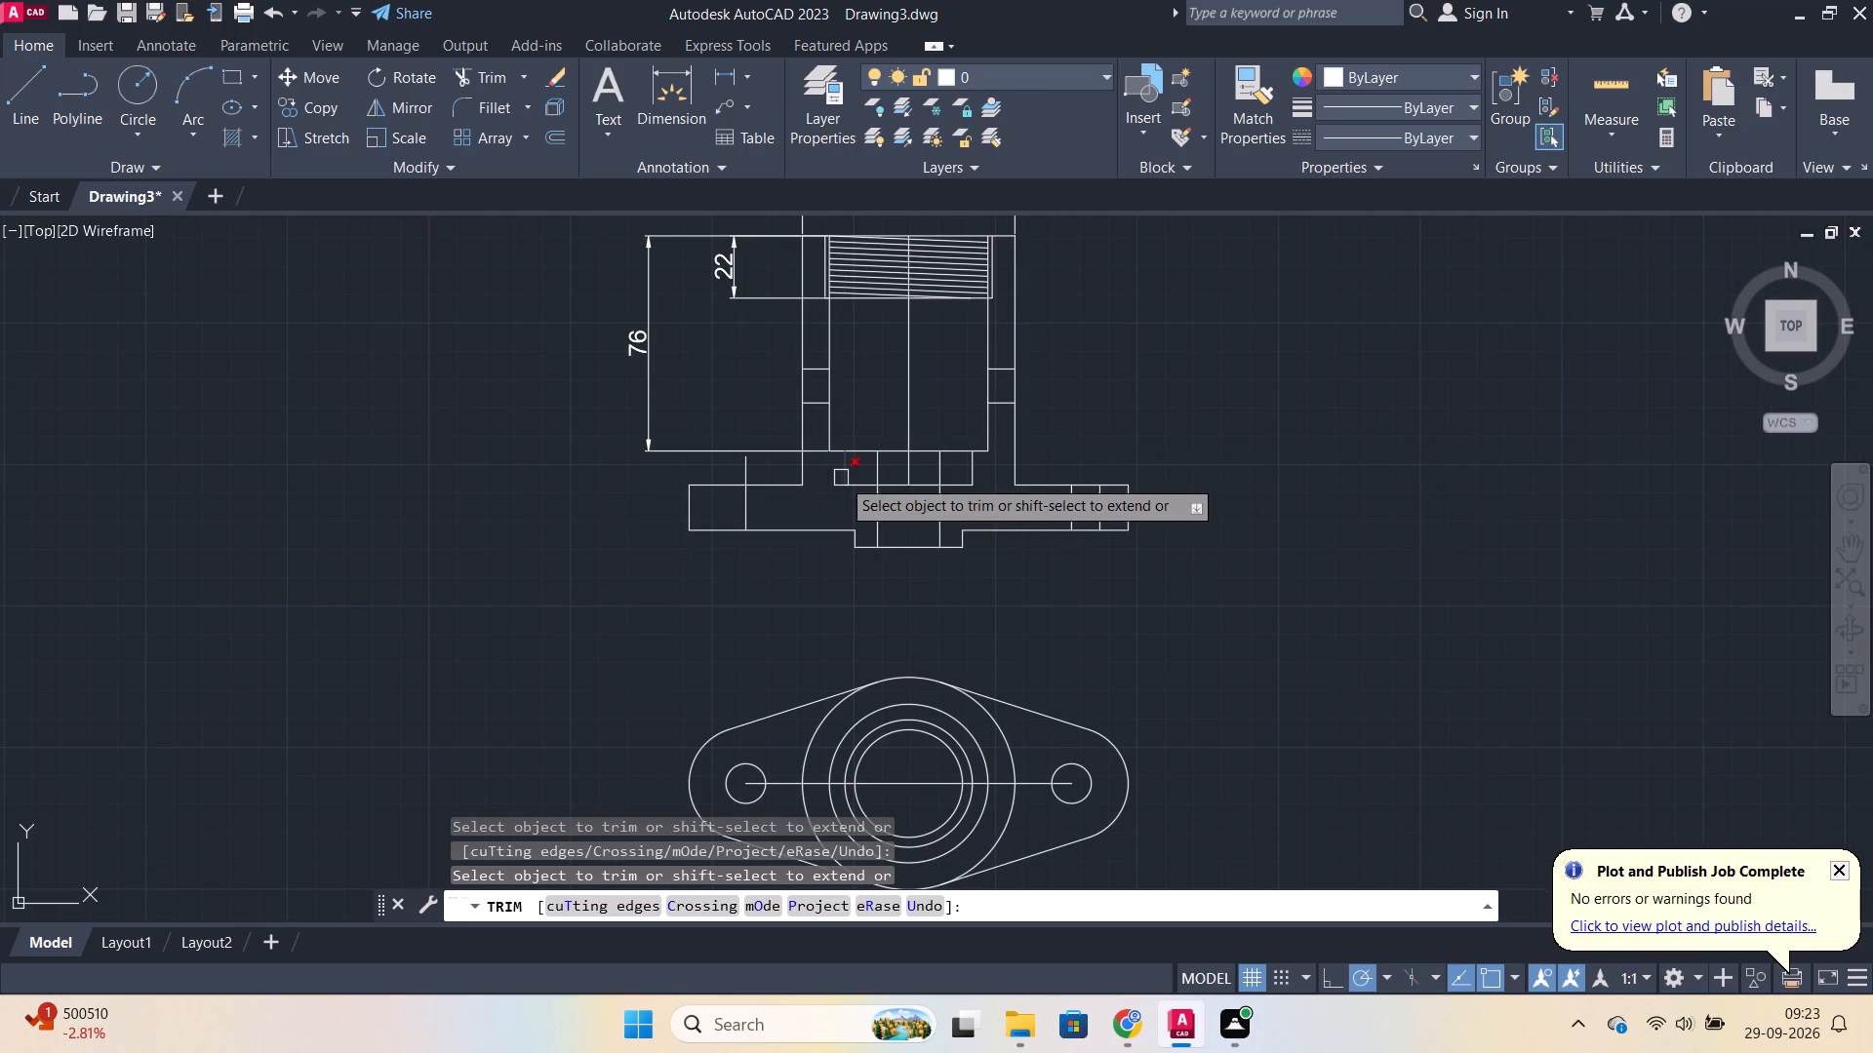
pyautogui.click(740, 468)
pyautogui.press('Escape')
# Offset the left hole's centre line in the front view's base by 7 to each side.
pyautogui.press('o')
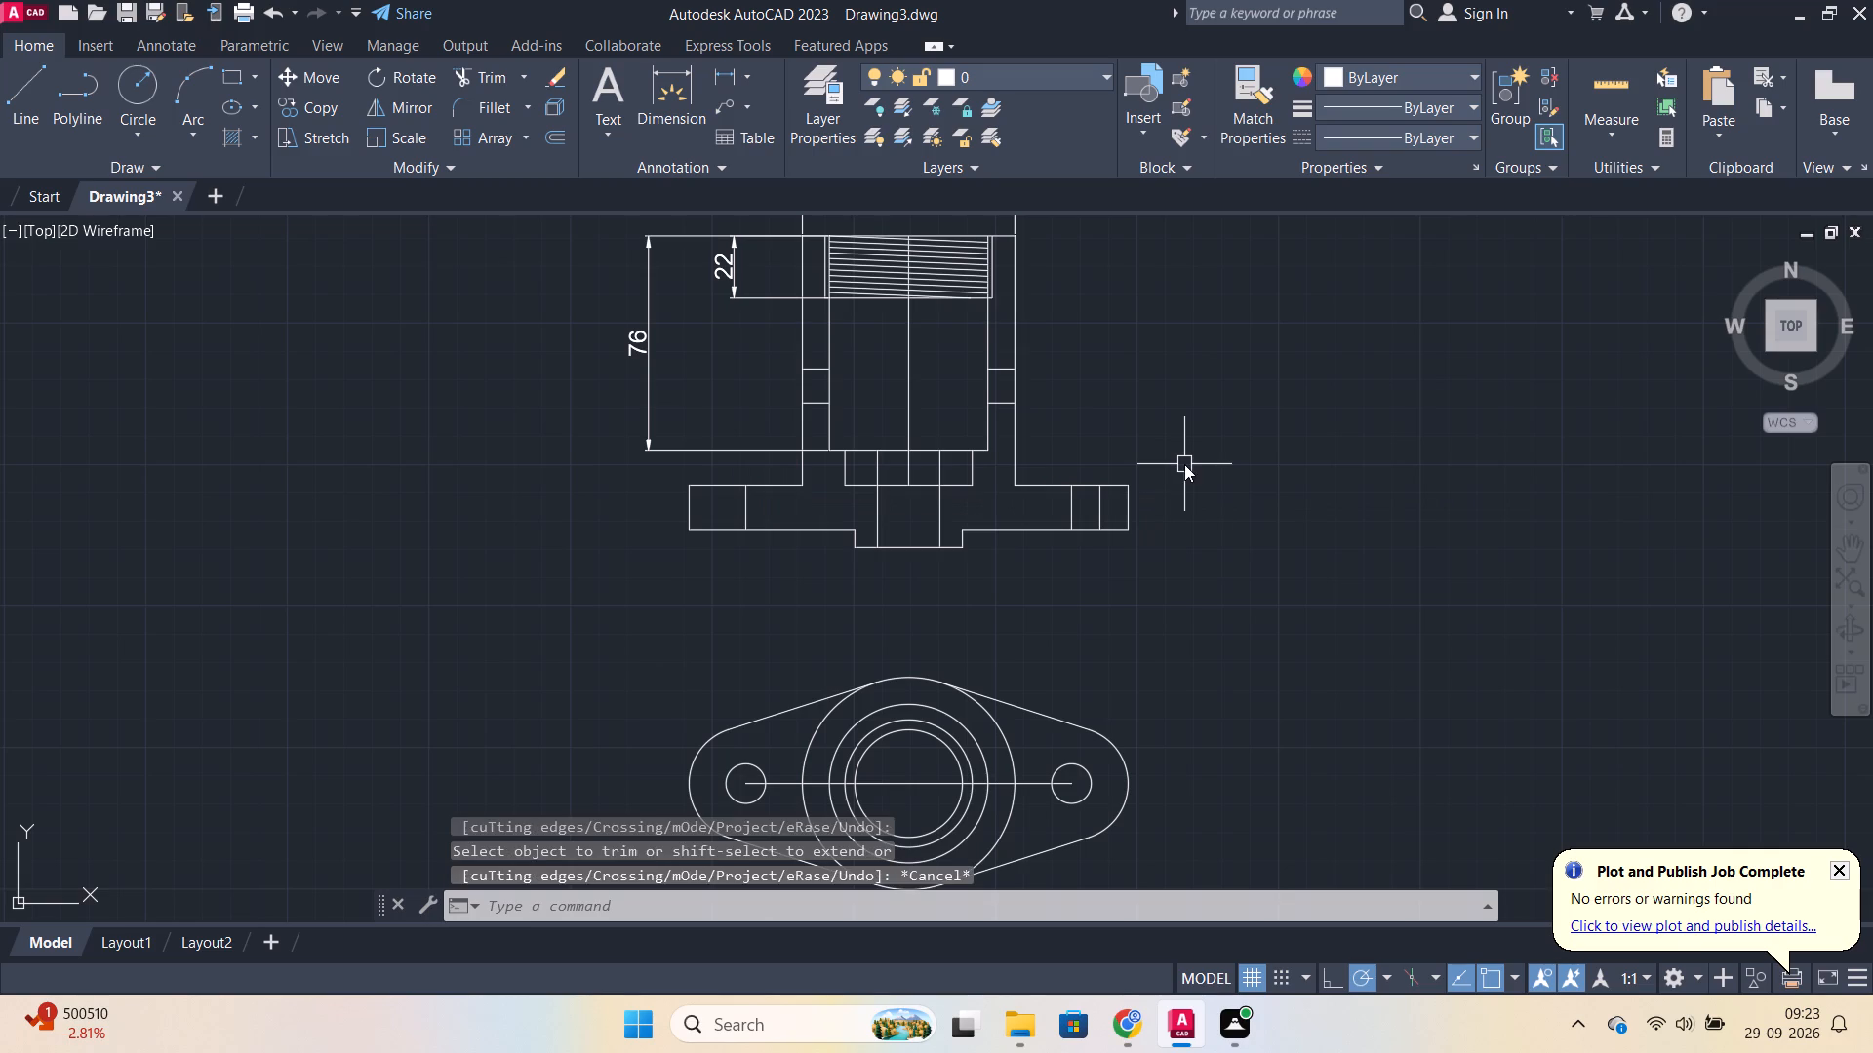
pyautogui.press('Return')
pyautogui.press('Return')
pyautogui.click(742, 512)
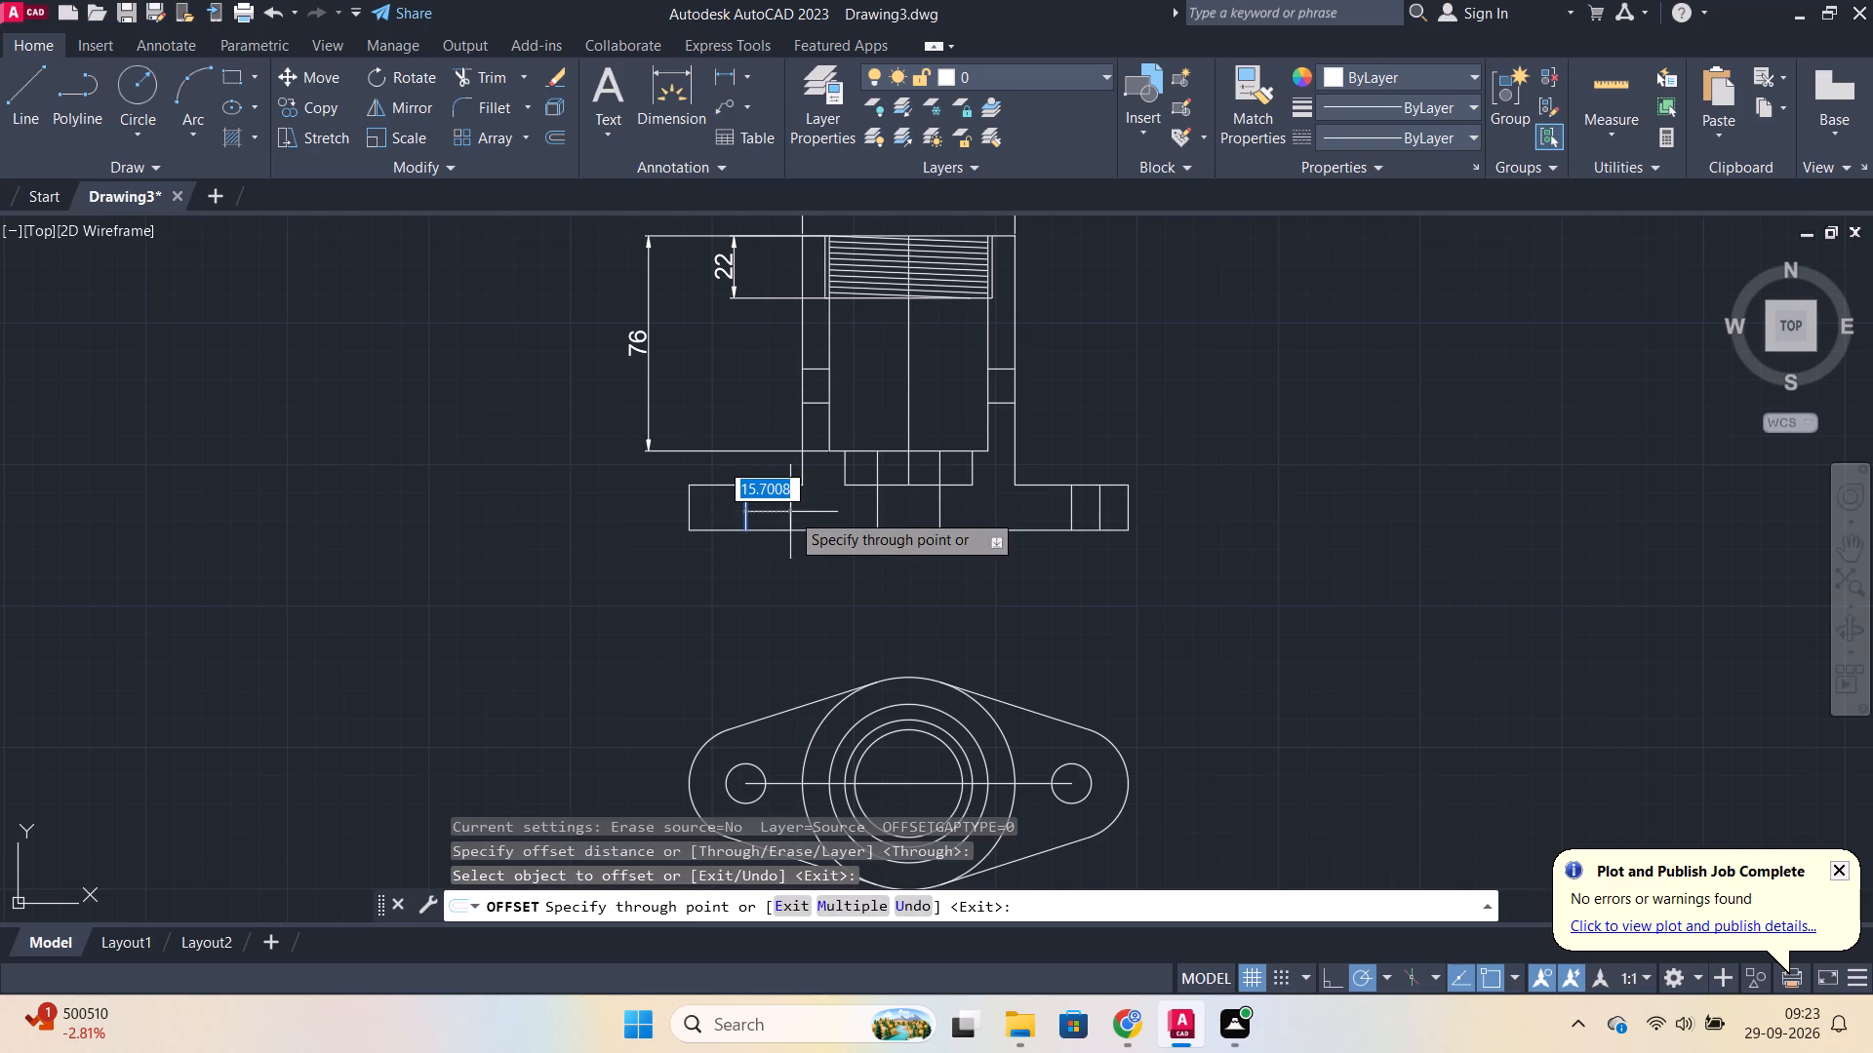
pyautogui.press('7')
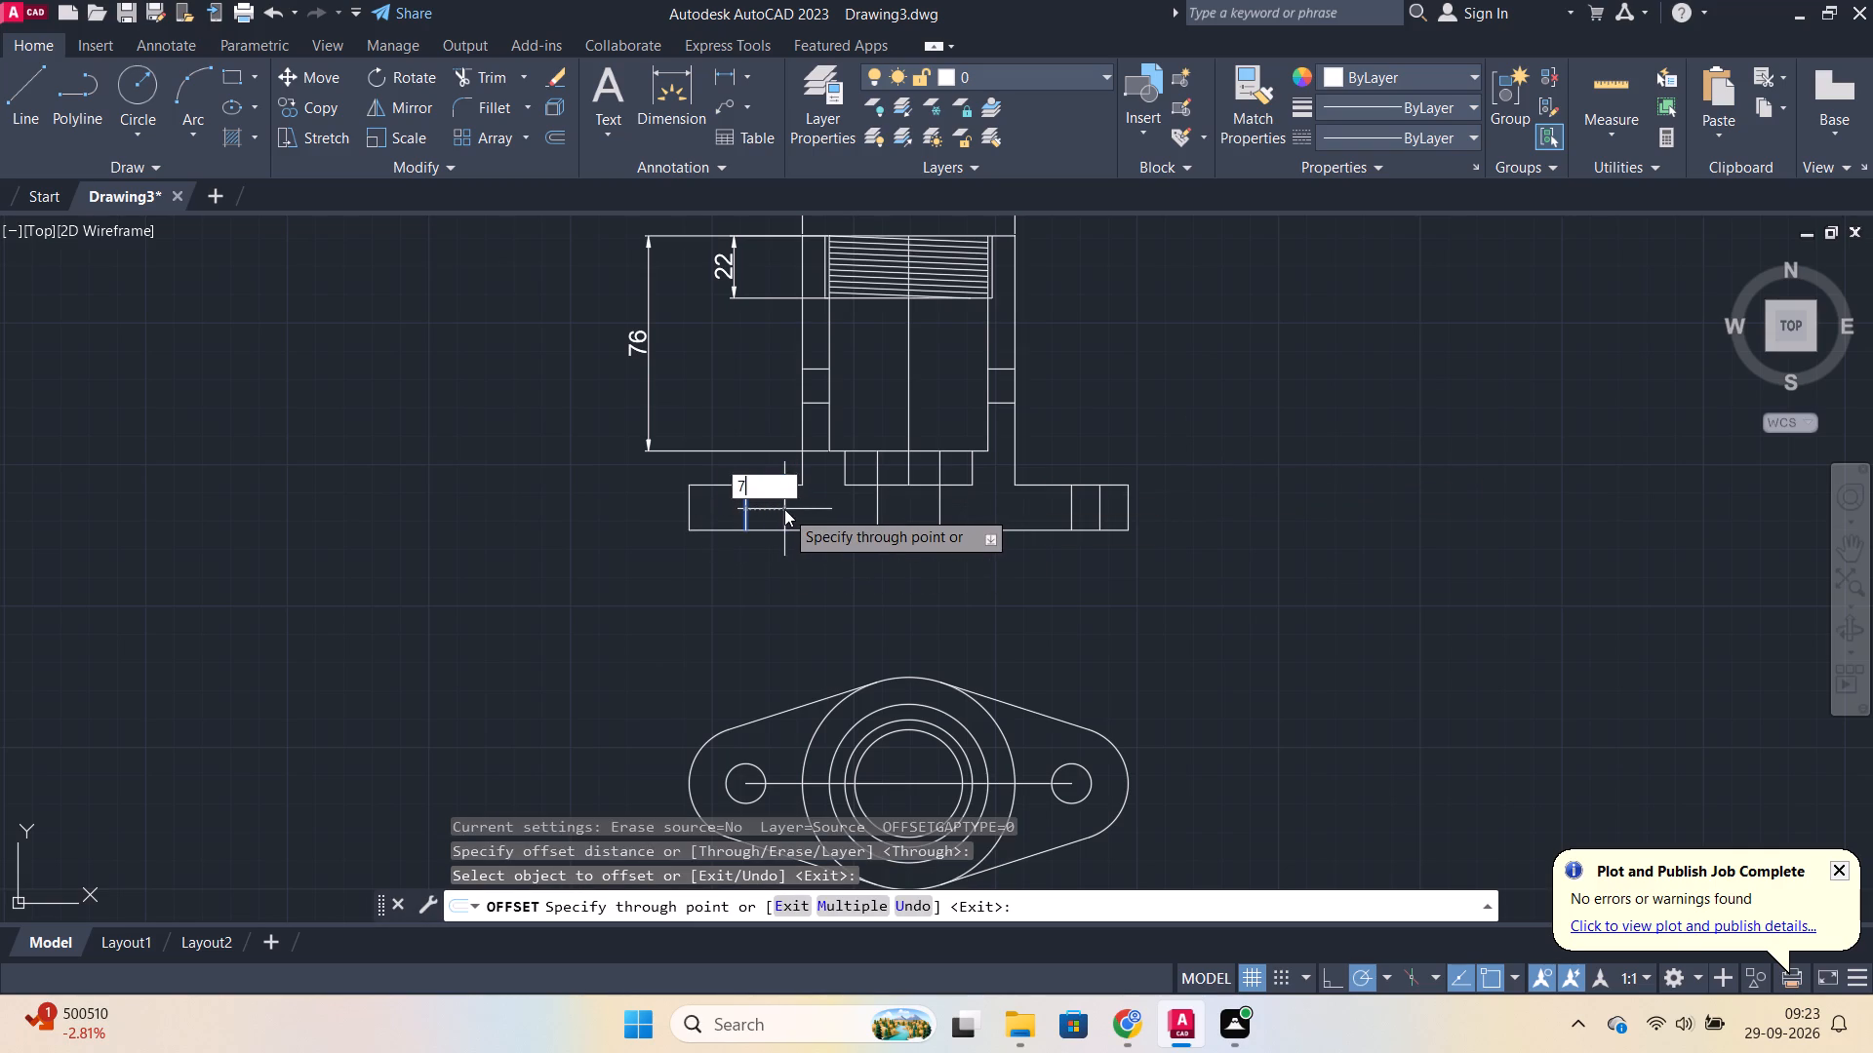
pyautogui.press('Return')
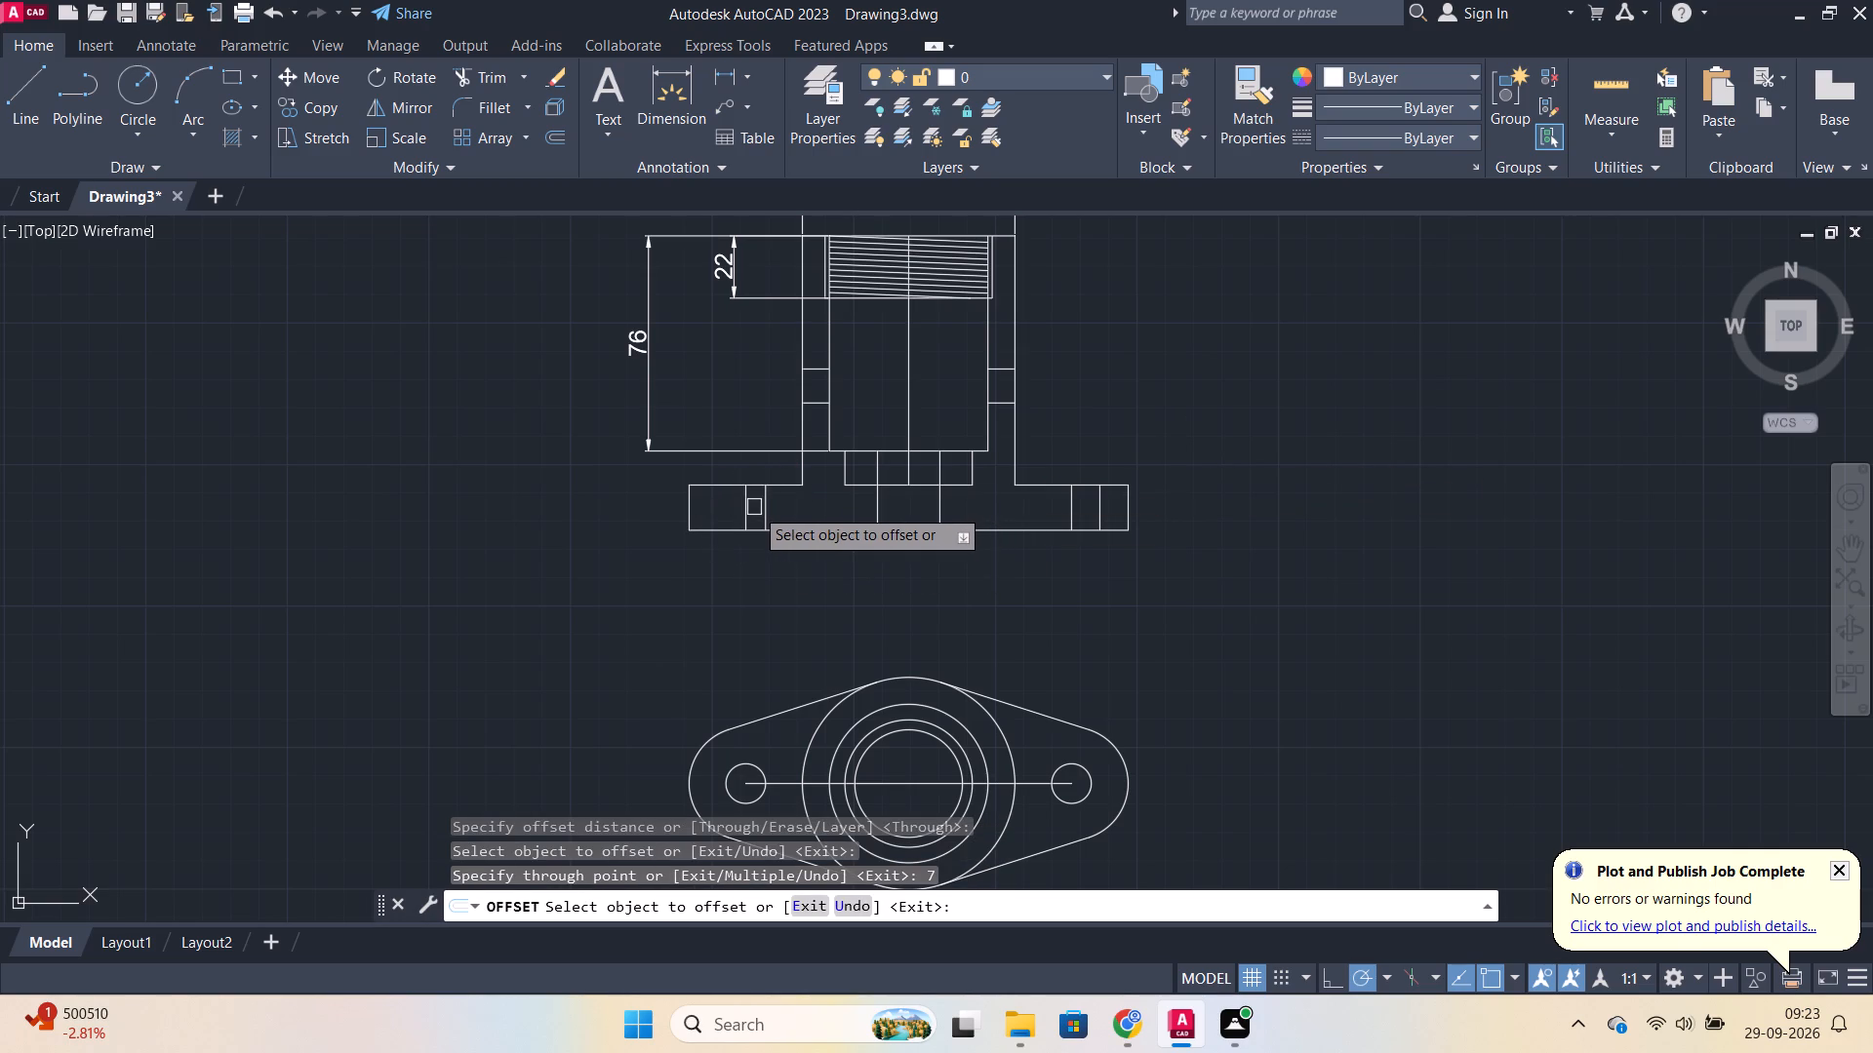
pyautogui.click(748, 507)
pyautogui.press('7')
pyautogui.press('Return')
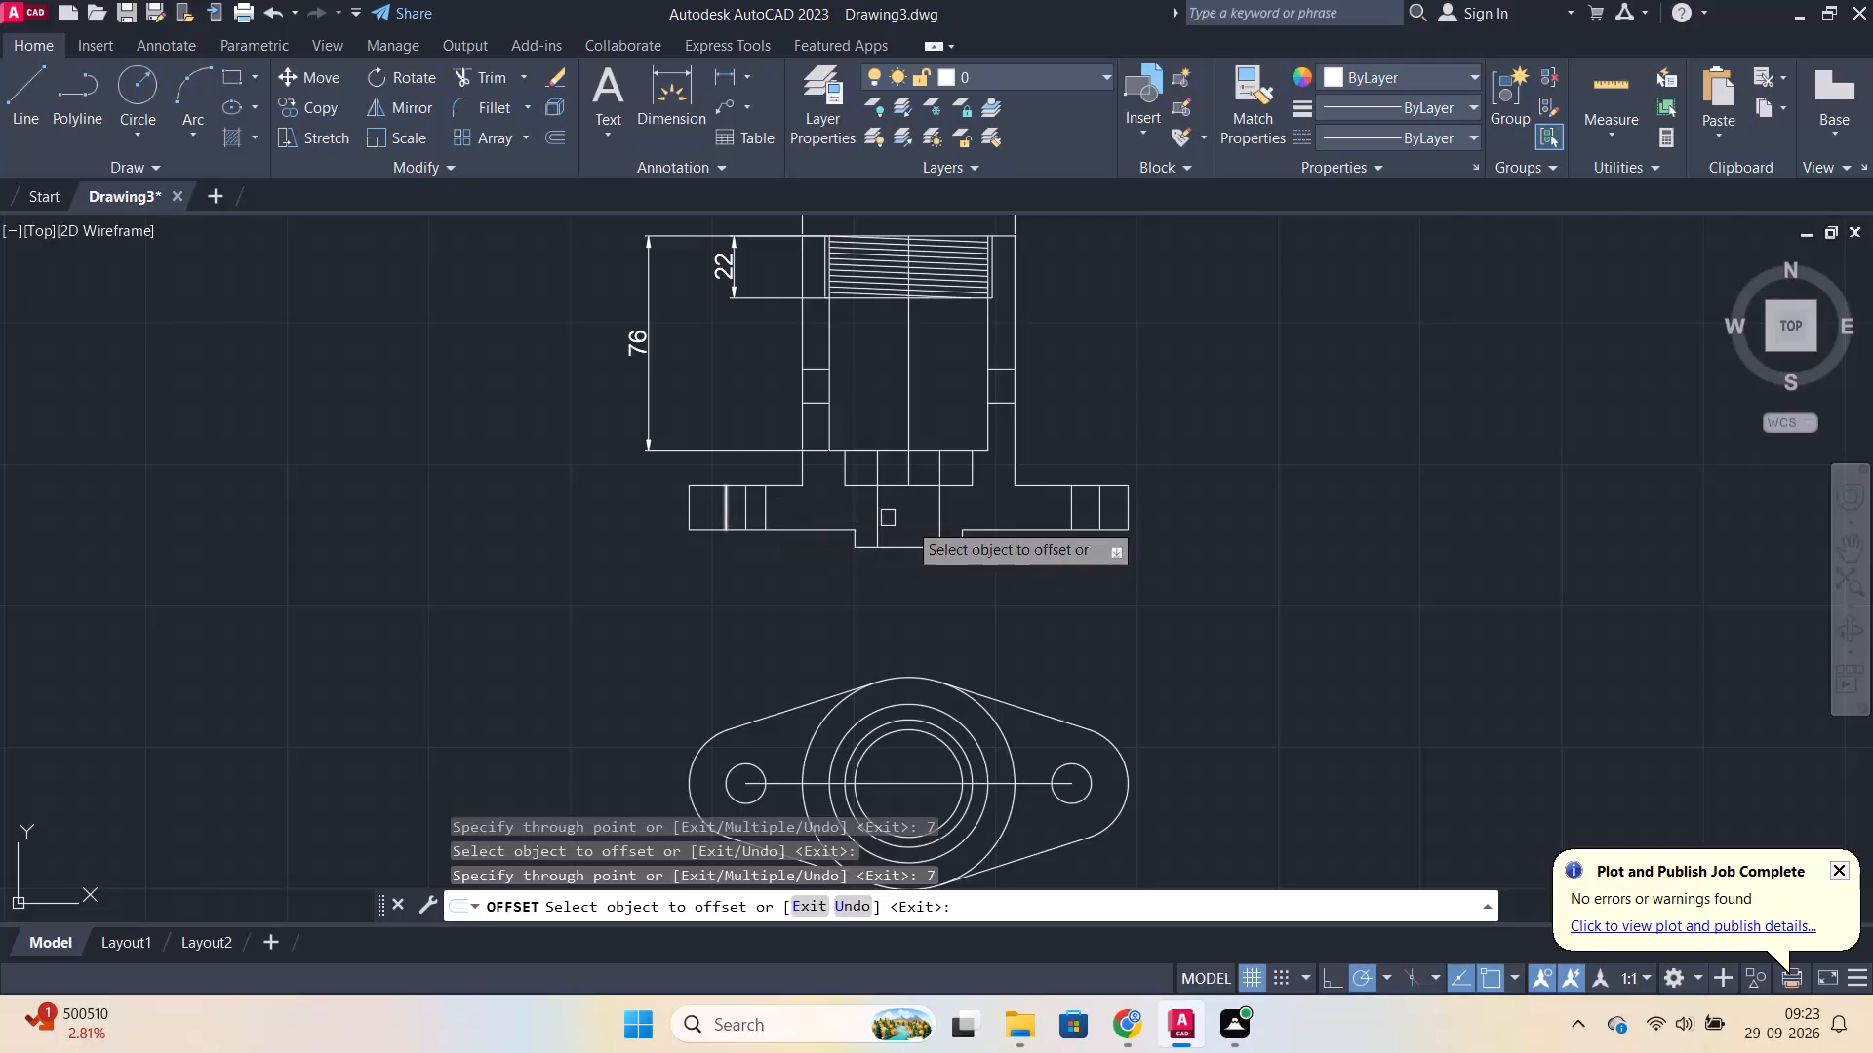
# Offset the right hole's centre line in the front view's base by 7 to each side.
pyautogui.click(1072, 506)
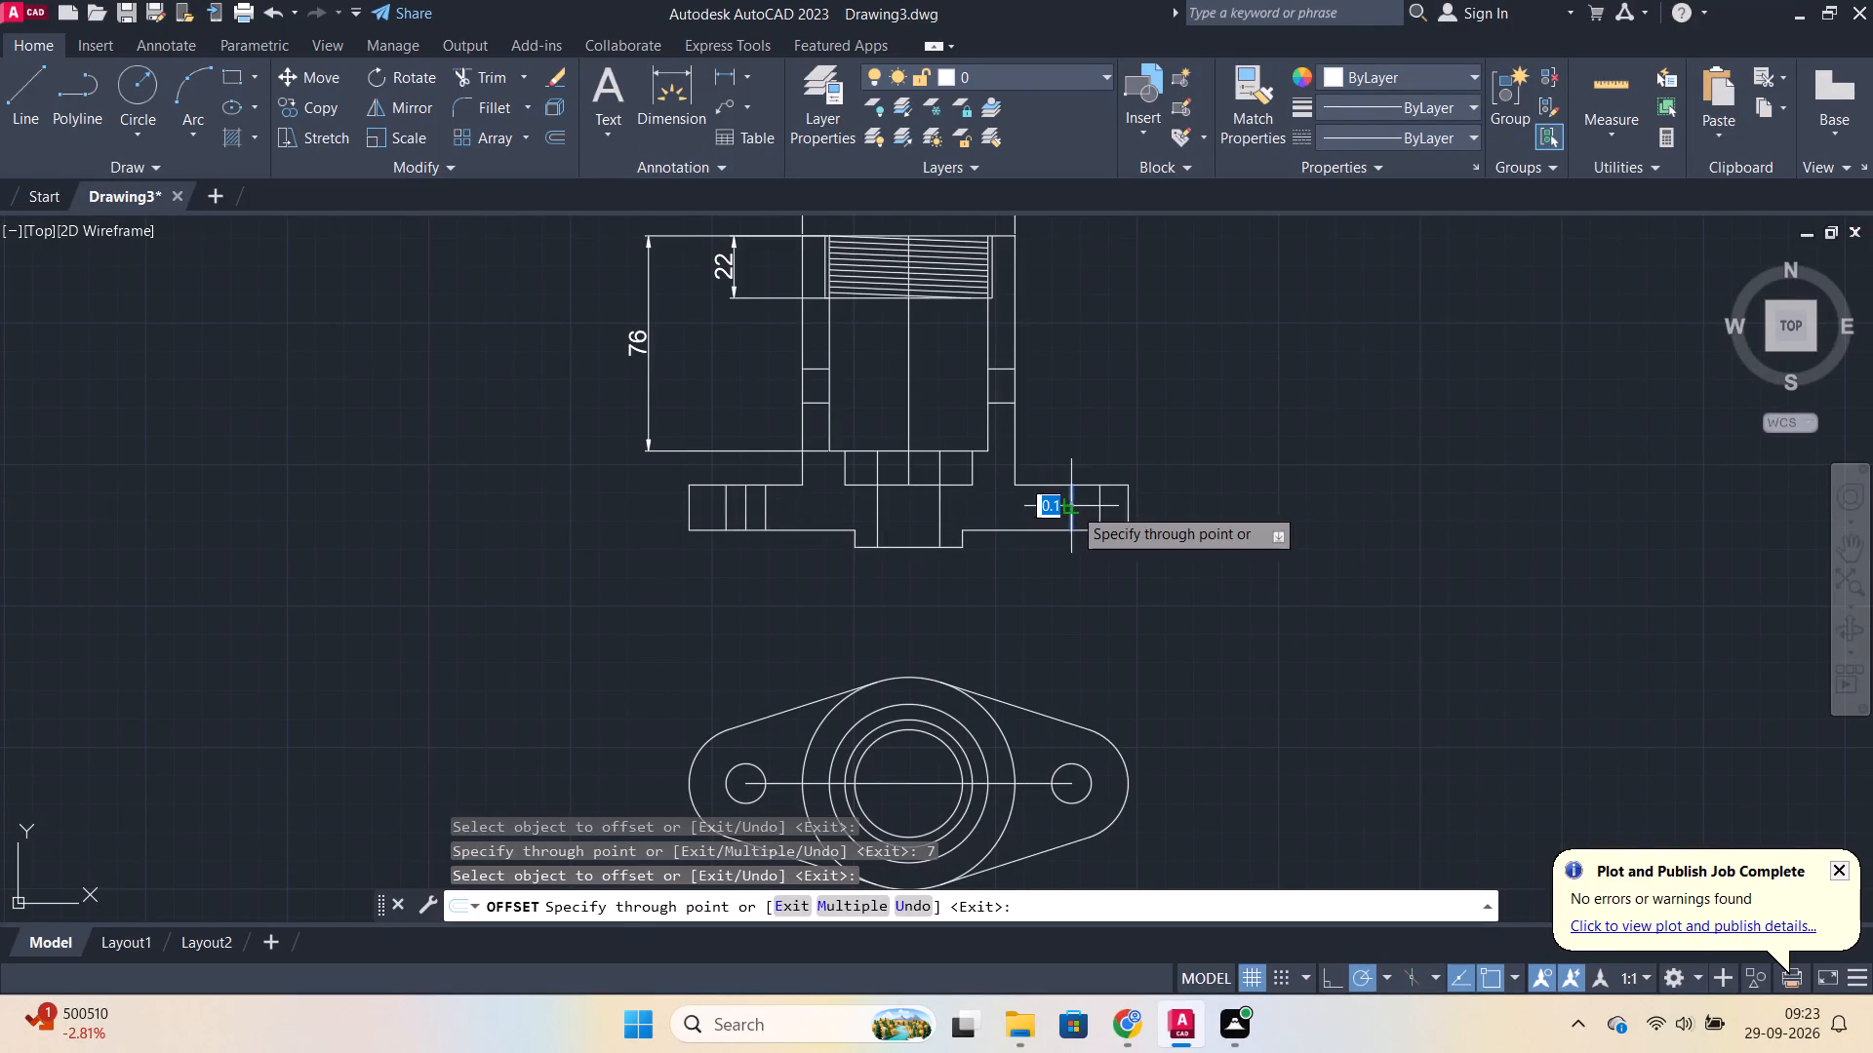
pyautogui.press('7')
pyautogui.press('Return')
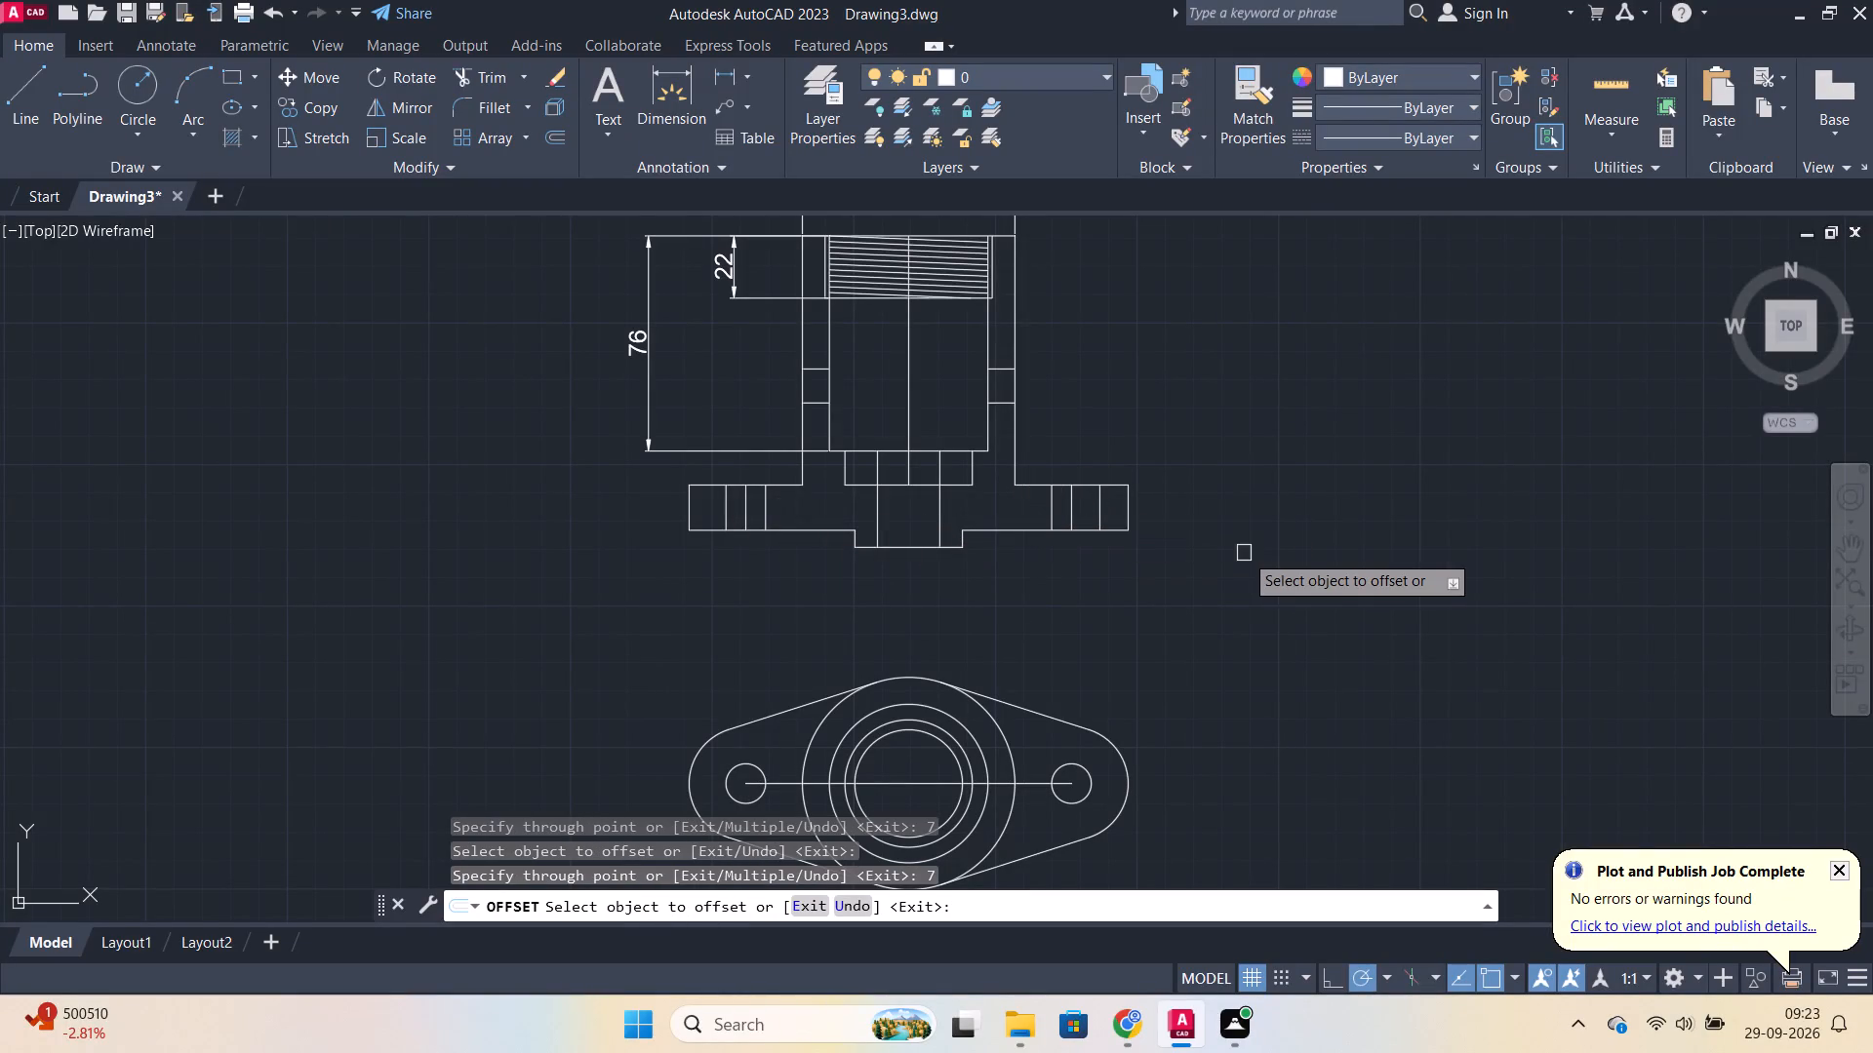
pyautogui.click(1075, 511)
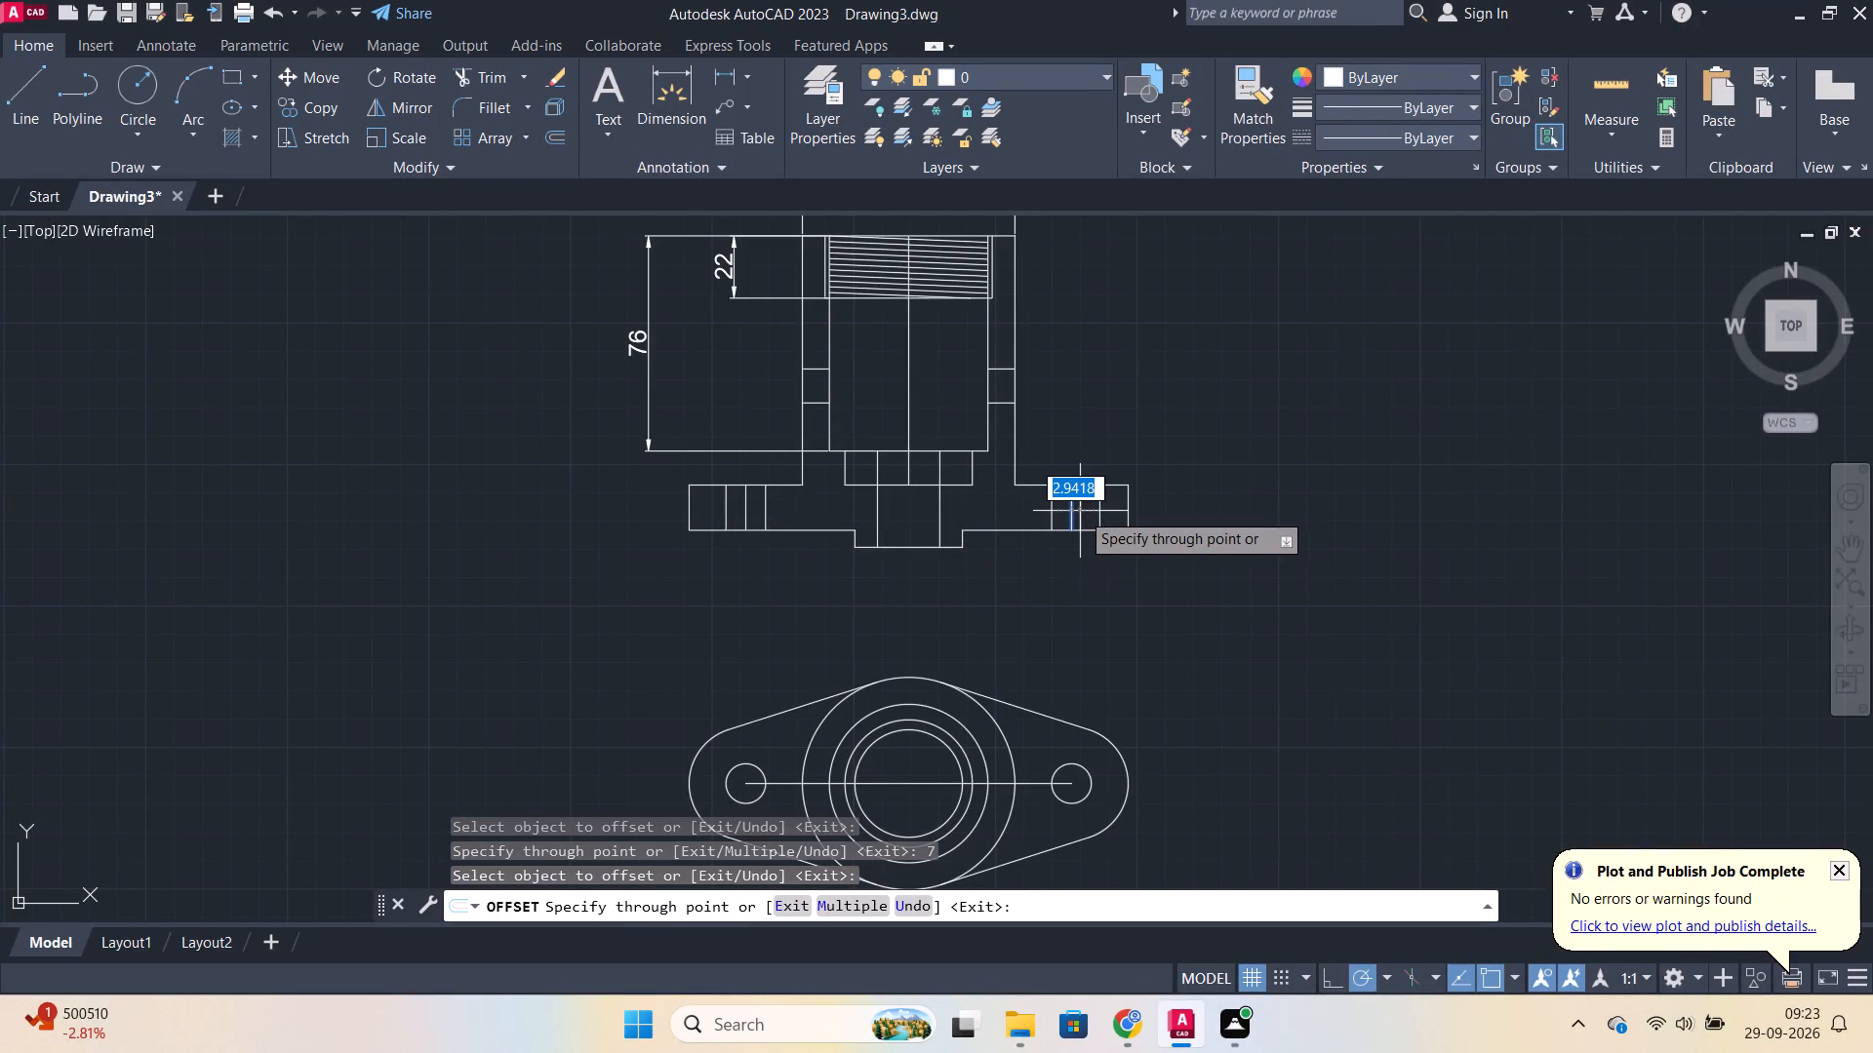
pyautogui.press('7')
pyautogui.press('Return')
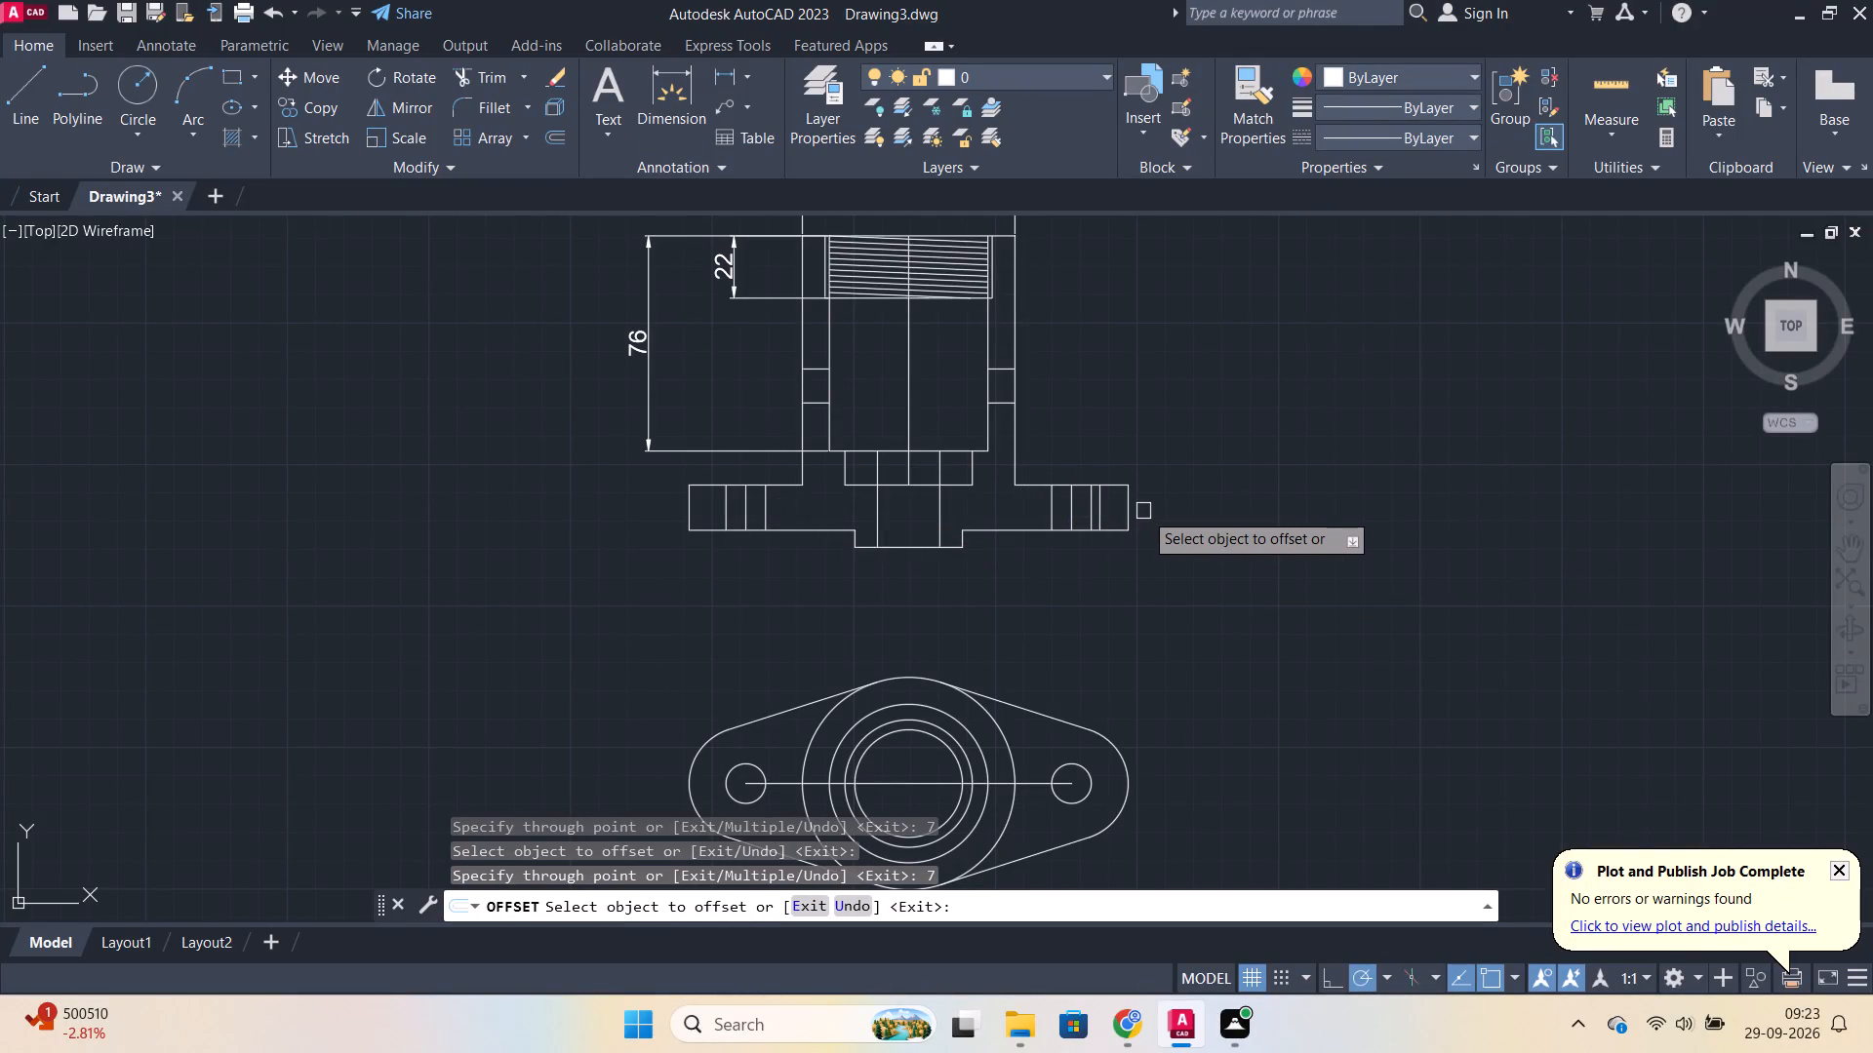
pyautogui.scroll(2, 1126, 509)
pyautogui.press('Escape')
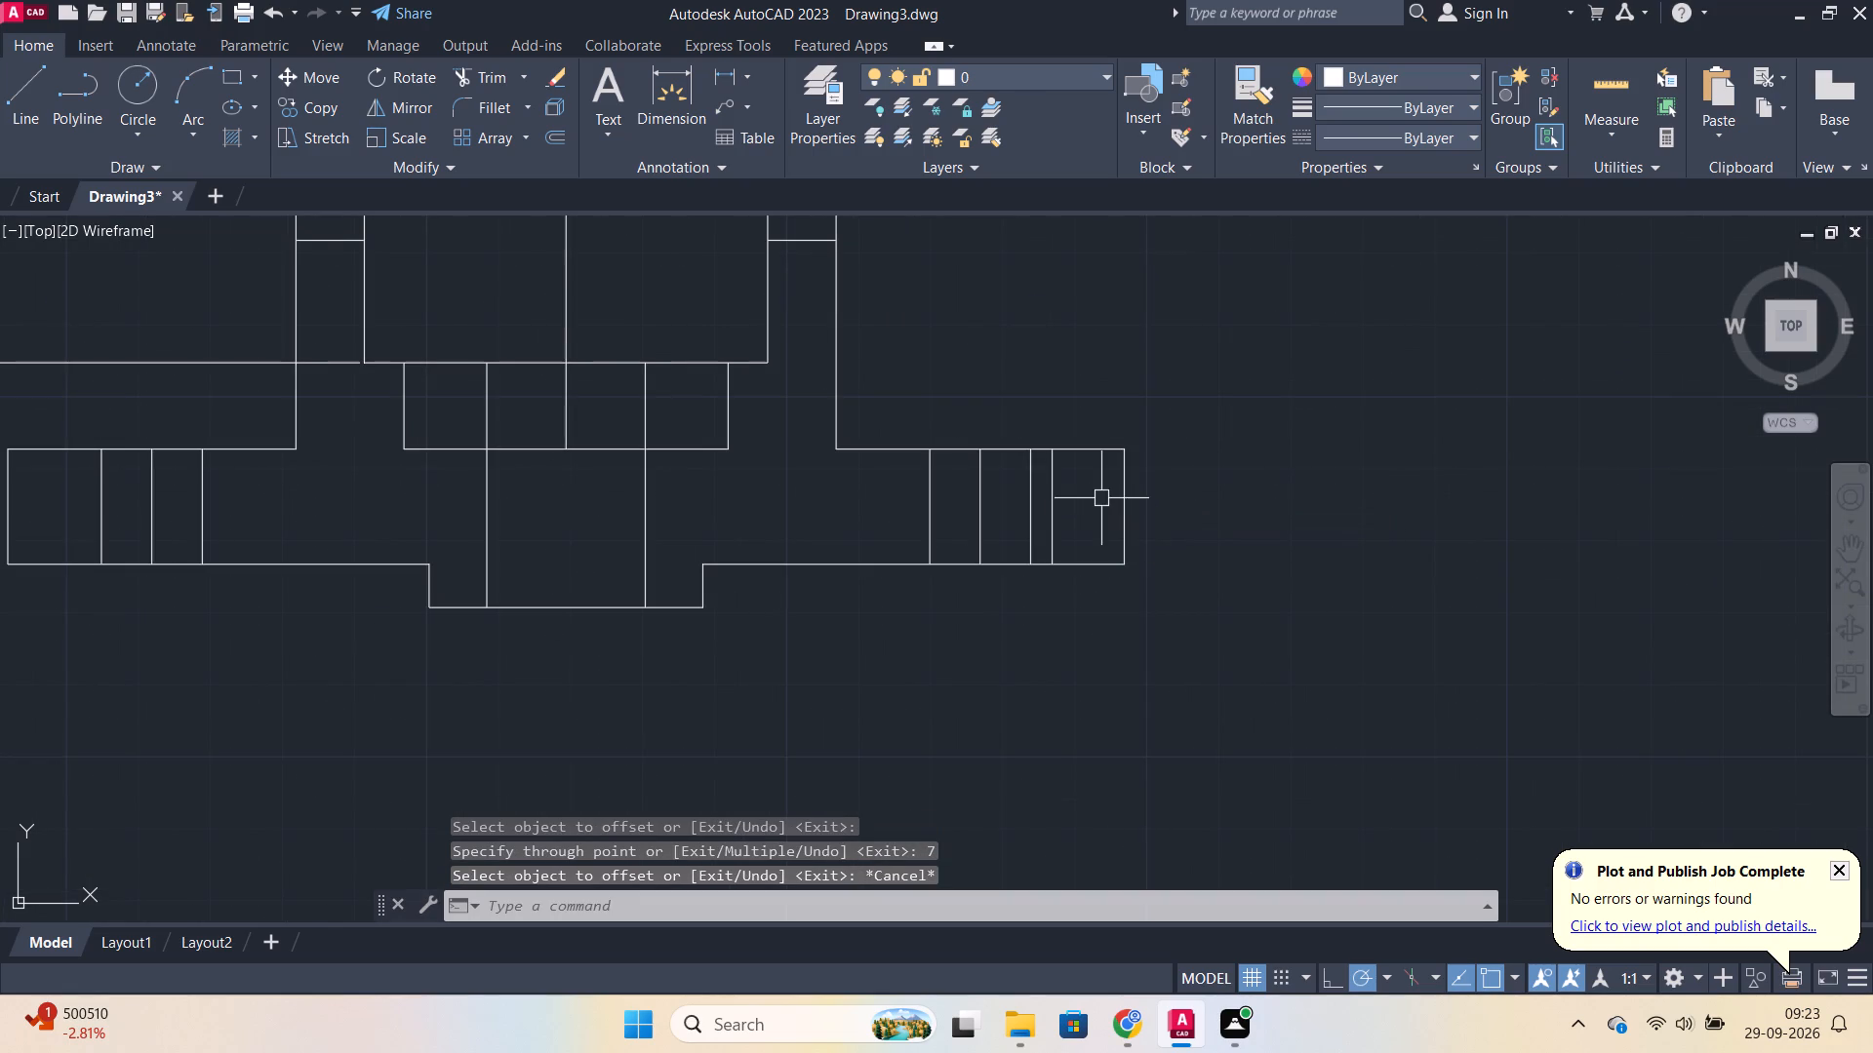
# Erase the old right edge left between the right hole's outer line and the base's new end.
pyautogui.click(1051, 496)
pyautogui.press('e')
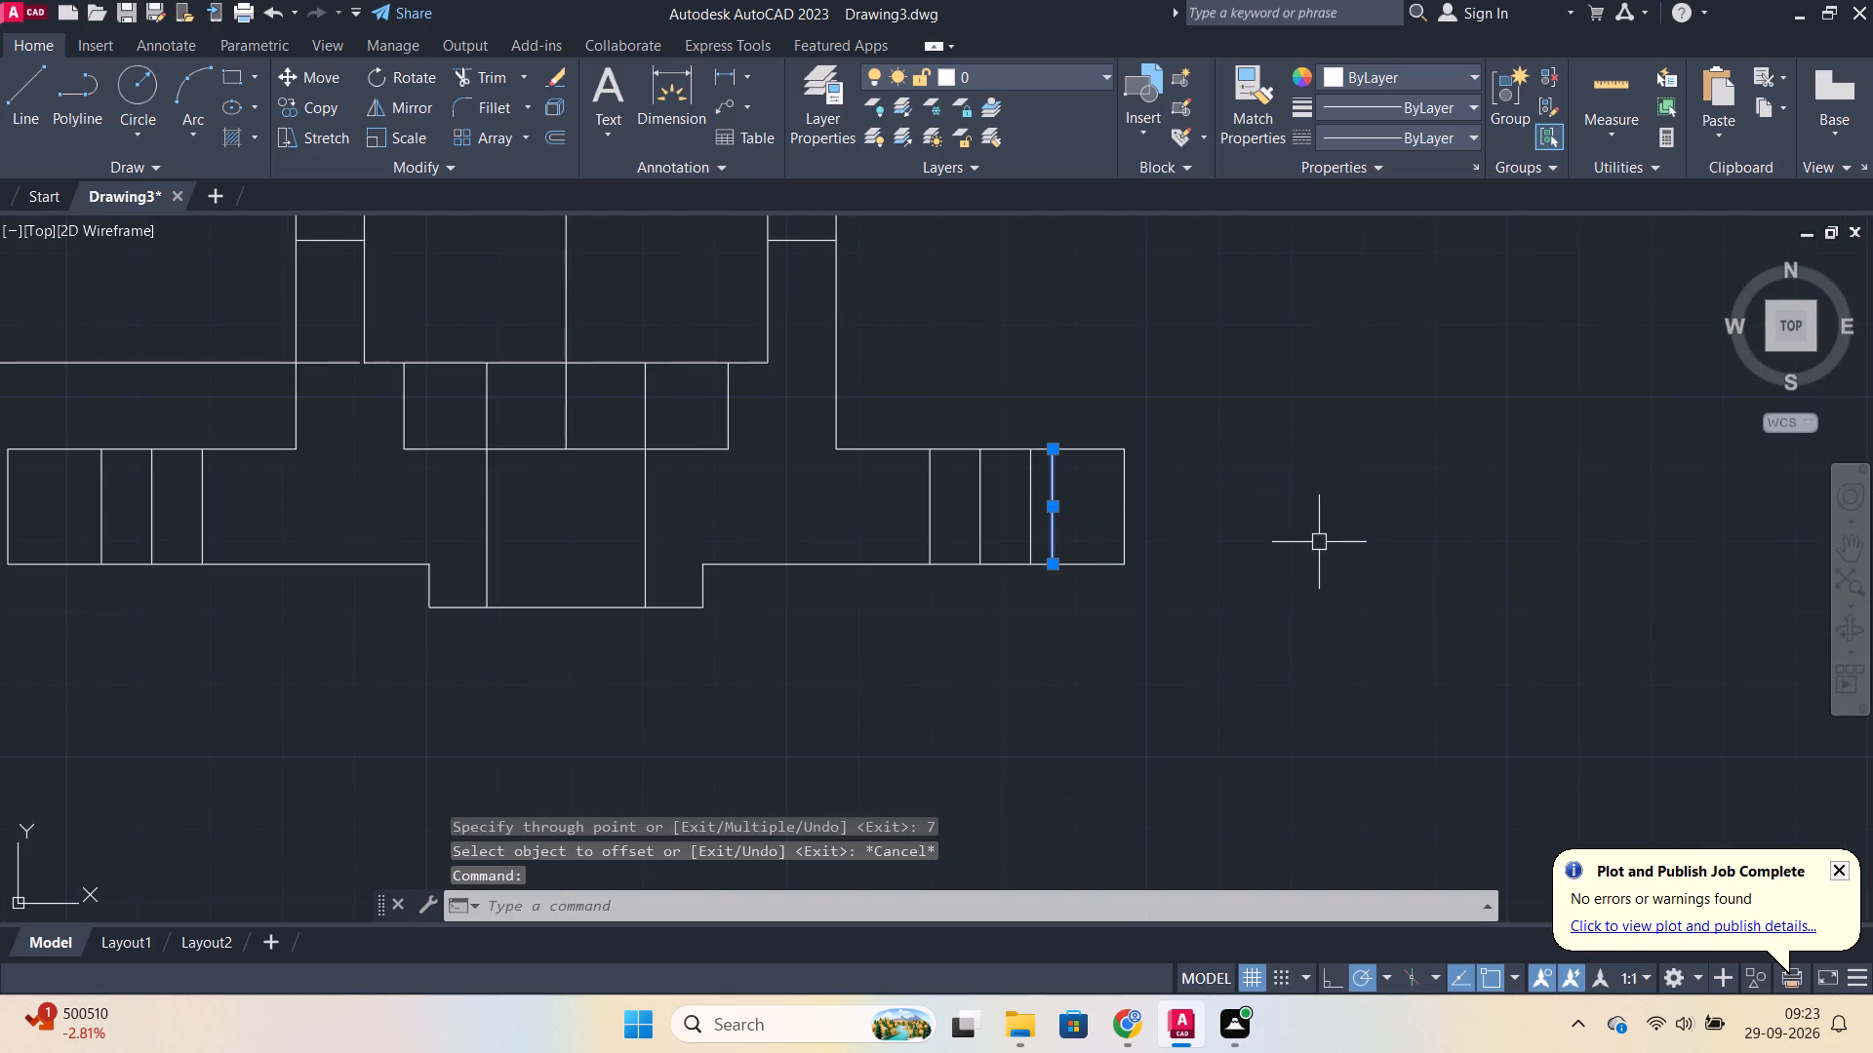
pyautogui.press('Return')
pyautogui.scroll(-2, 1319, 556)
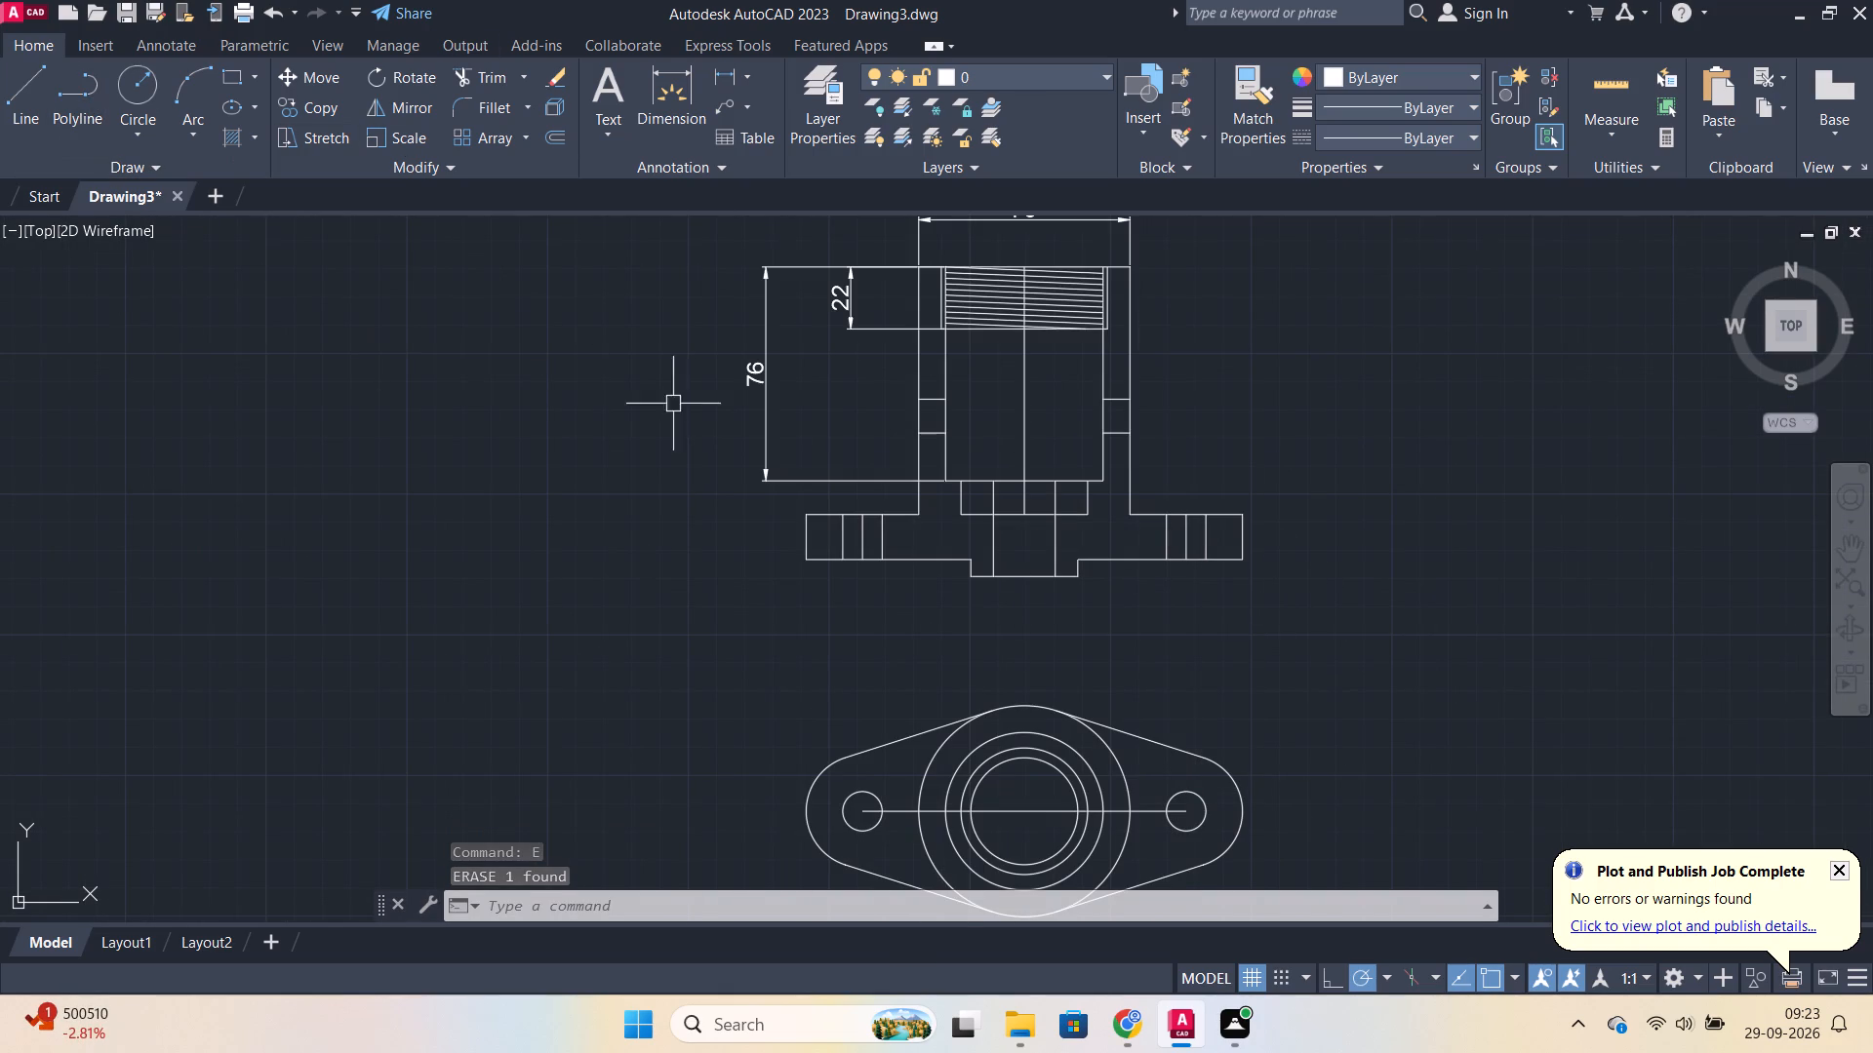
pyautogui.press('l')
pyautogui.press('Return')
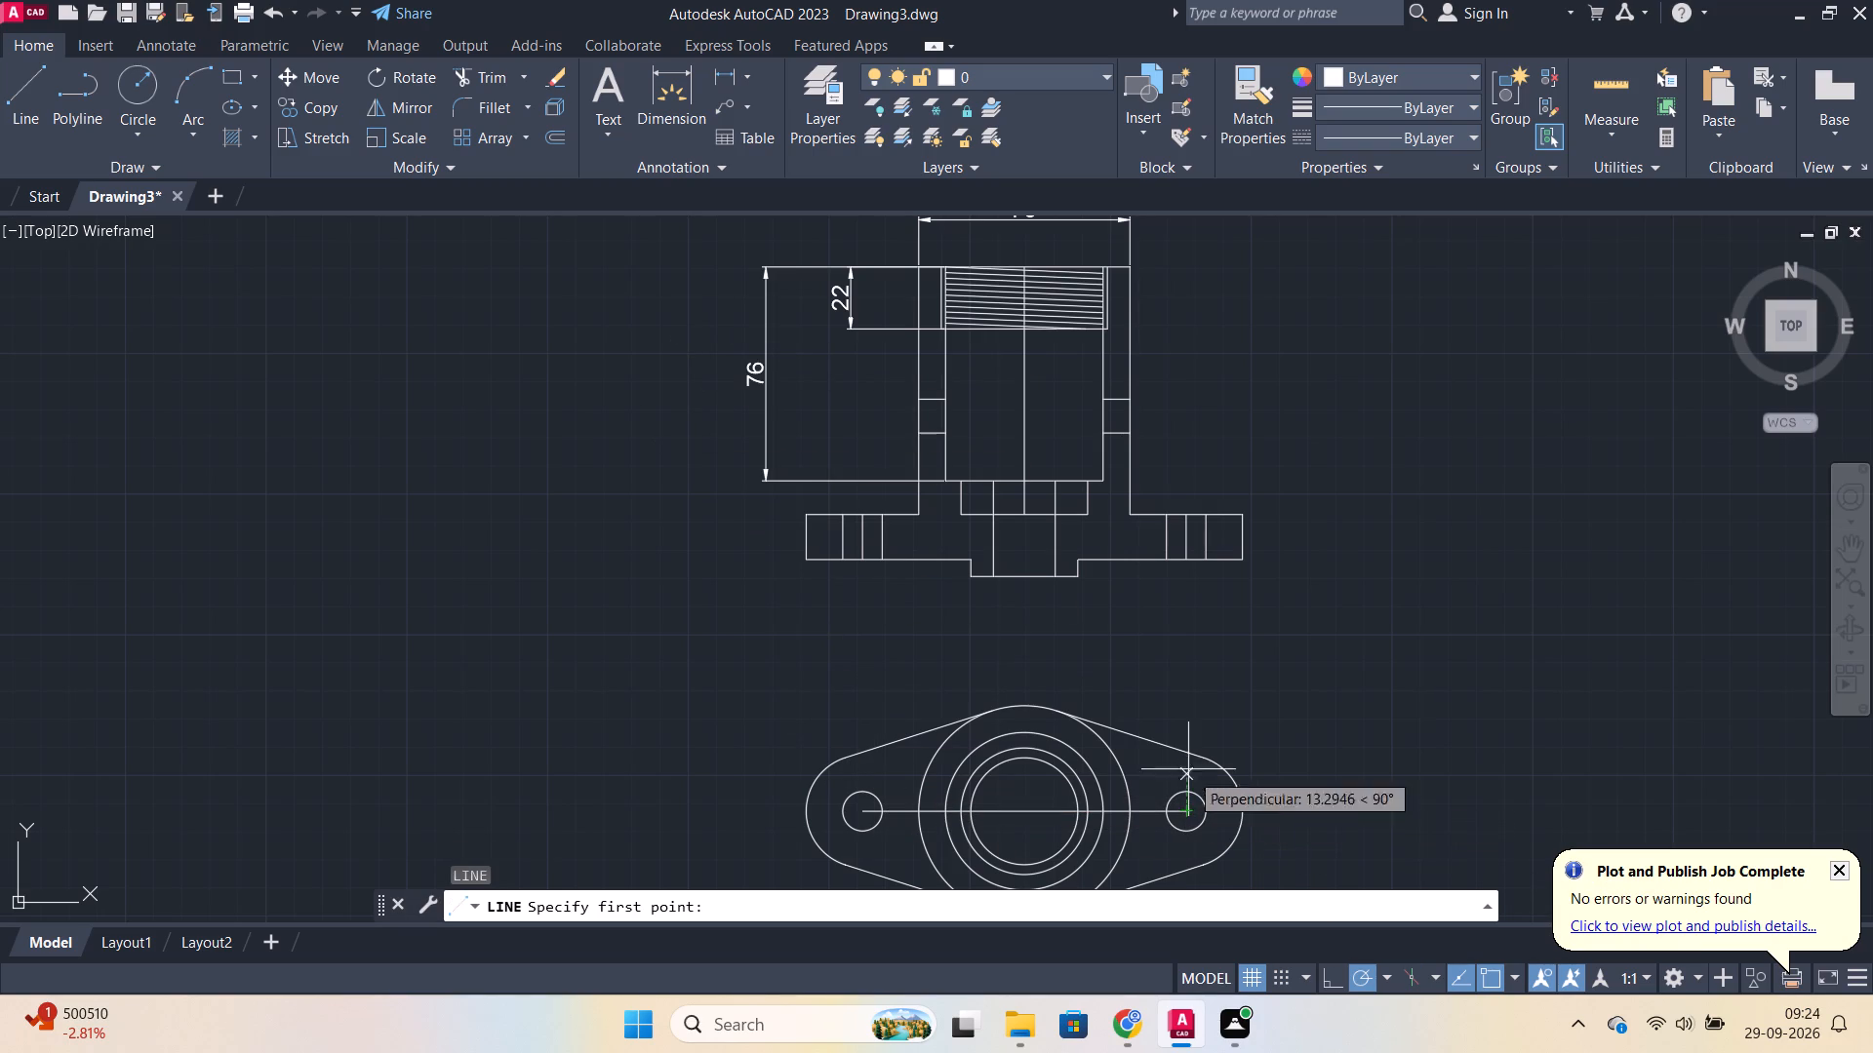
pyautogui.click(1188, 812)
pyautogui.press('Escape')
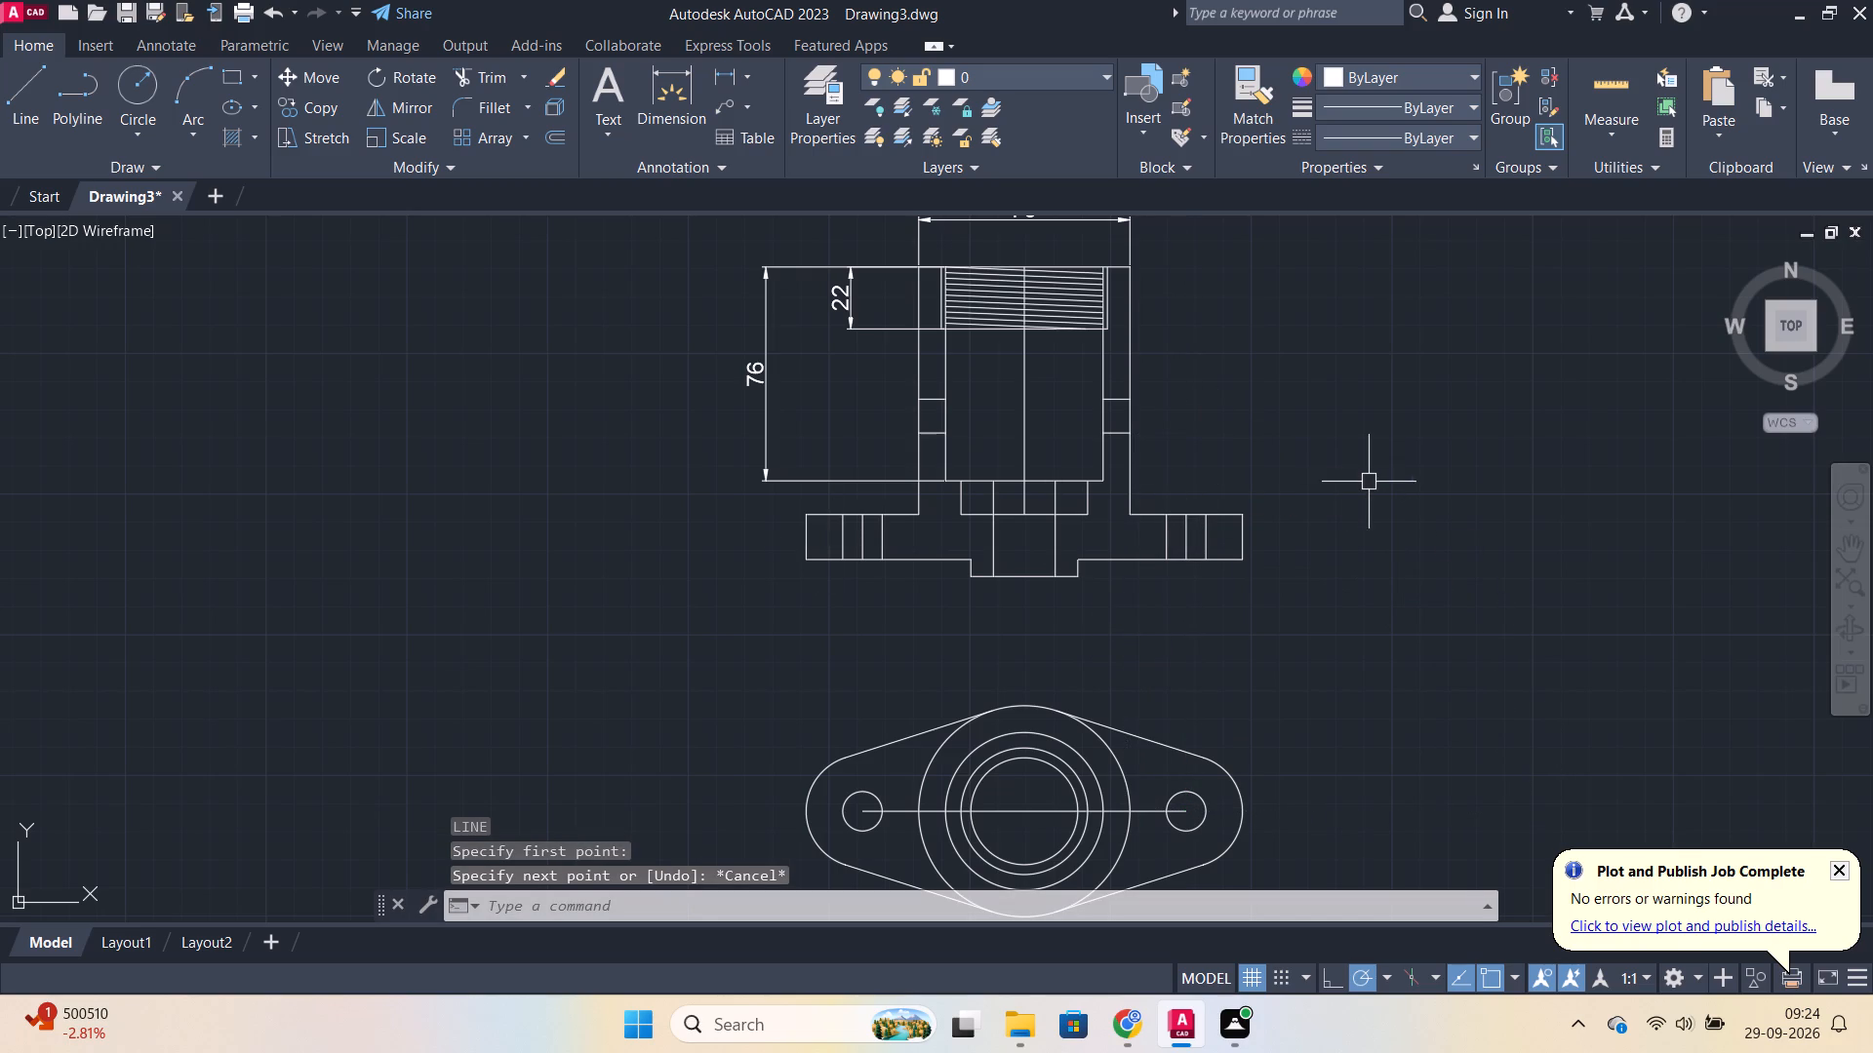
# Load the ACAD_ISO02W100 ISO dash linetype from acadiso.lin into the drawing.
pyautogui.scroll(-1, 1365, 476)
pyautogui.moveTo(1364, 459); pyautogui.dragTo(1301, 464, button='middle')
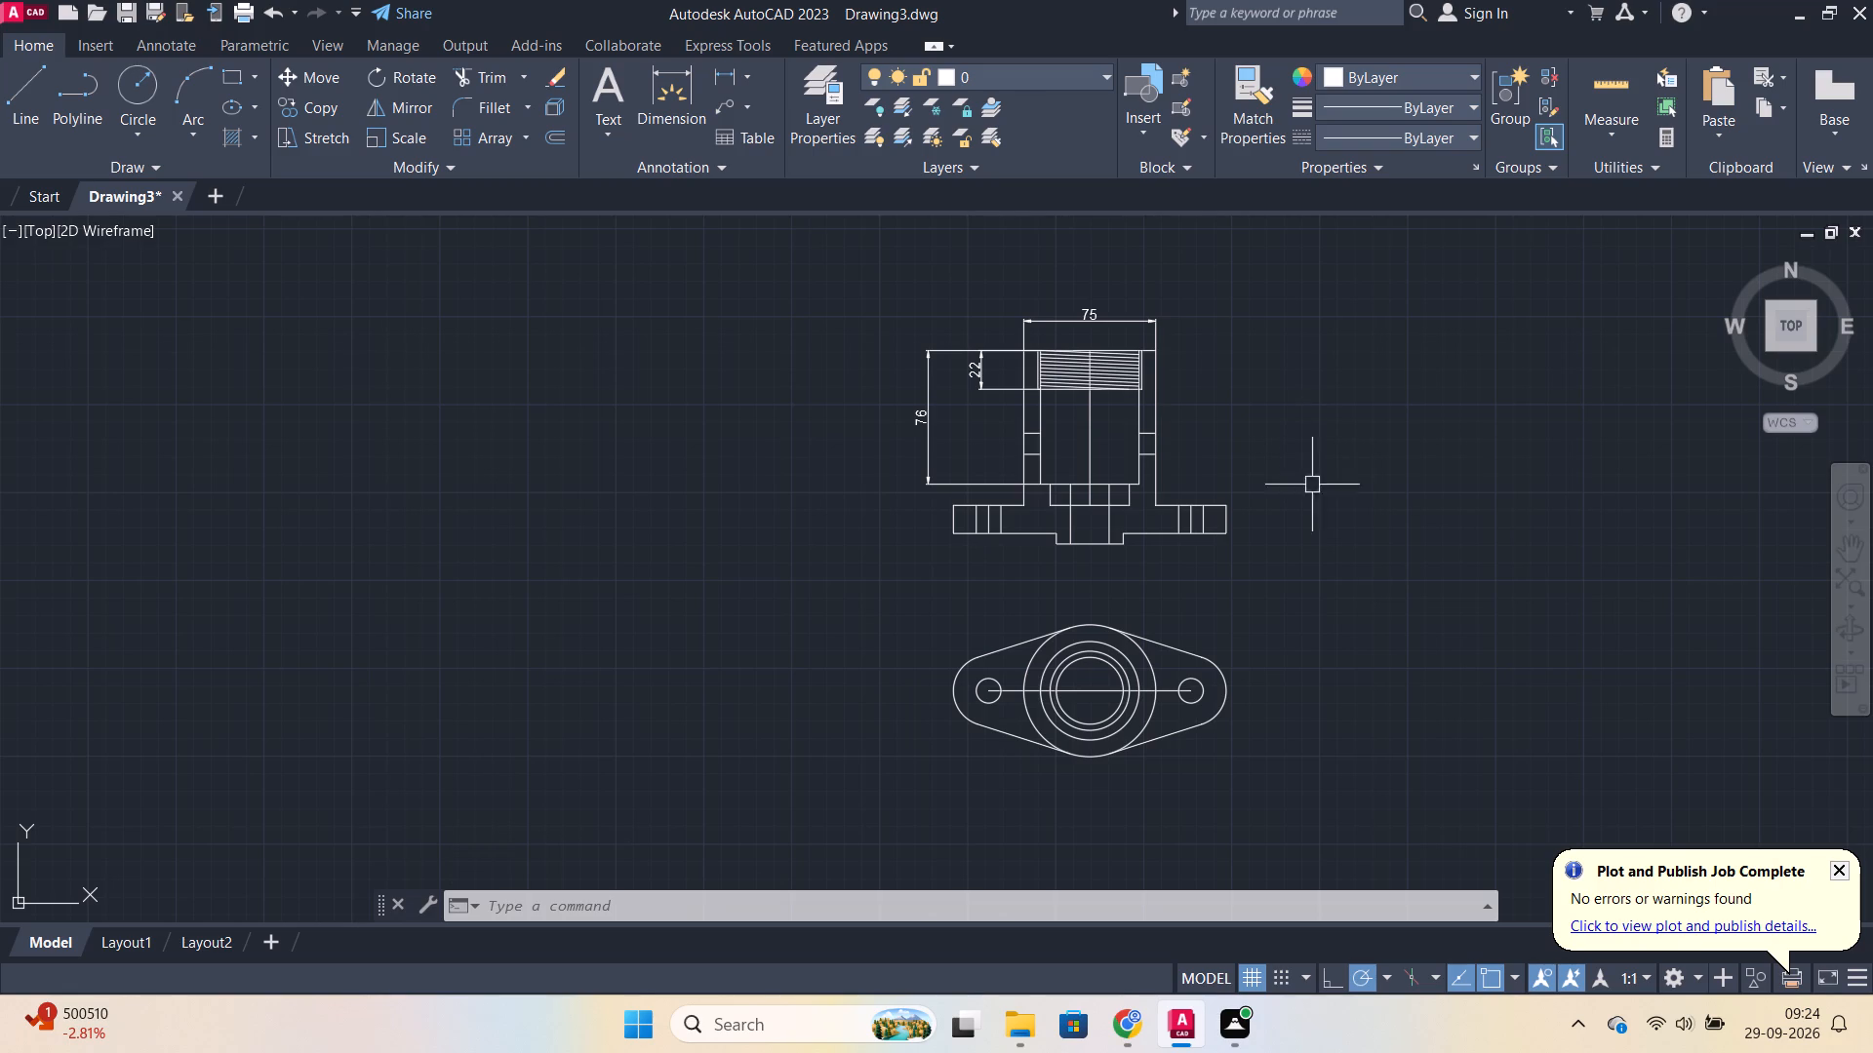
pyautogui.moveTo(1237, 587); pyautogui.dragTo(1212, 554, button='middle')
pyautogui.moveTo(1375, 607); pyautogui.dragTo(1342, 516, button='middle')
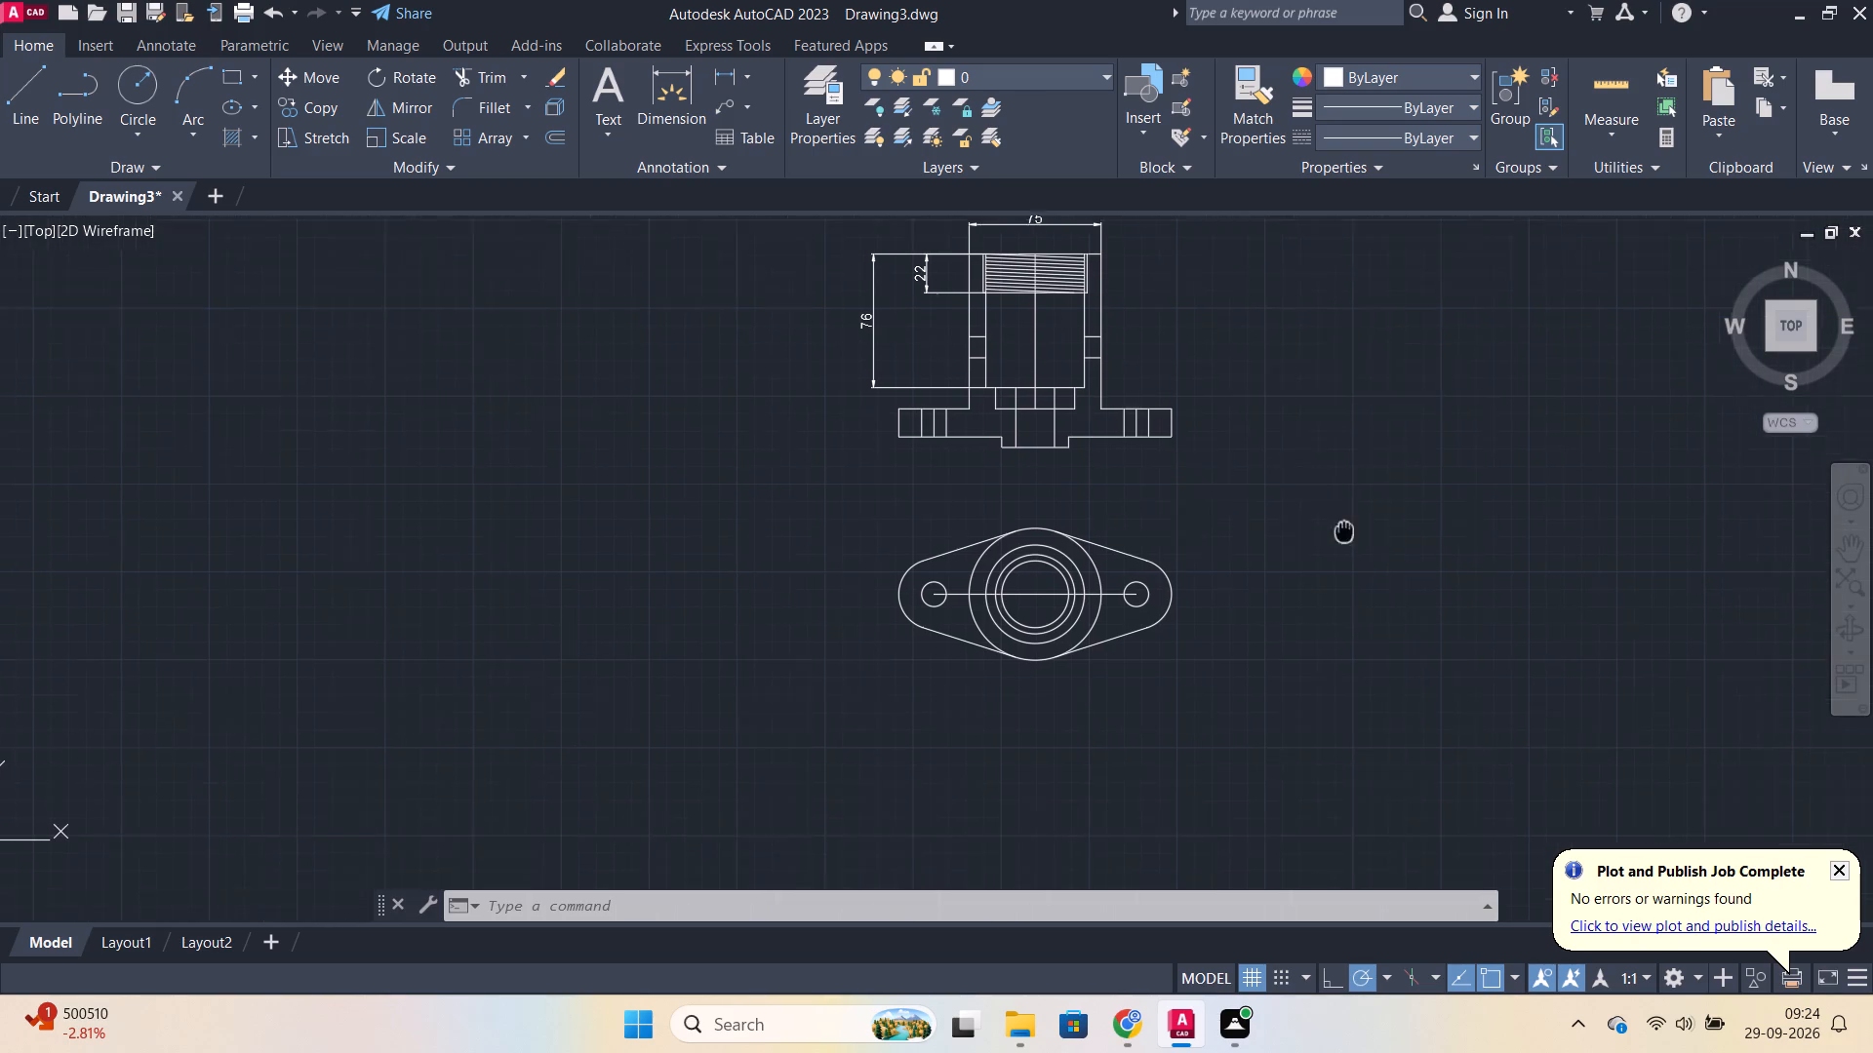
pyautogui.moveTo(1342, 516); pyautogui.dragTo(1342, 507, button='middle')
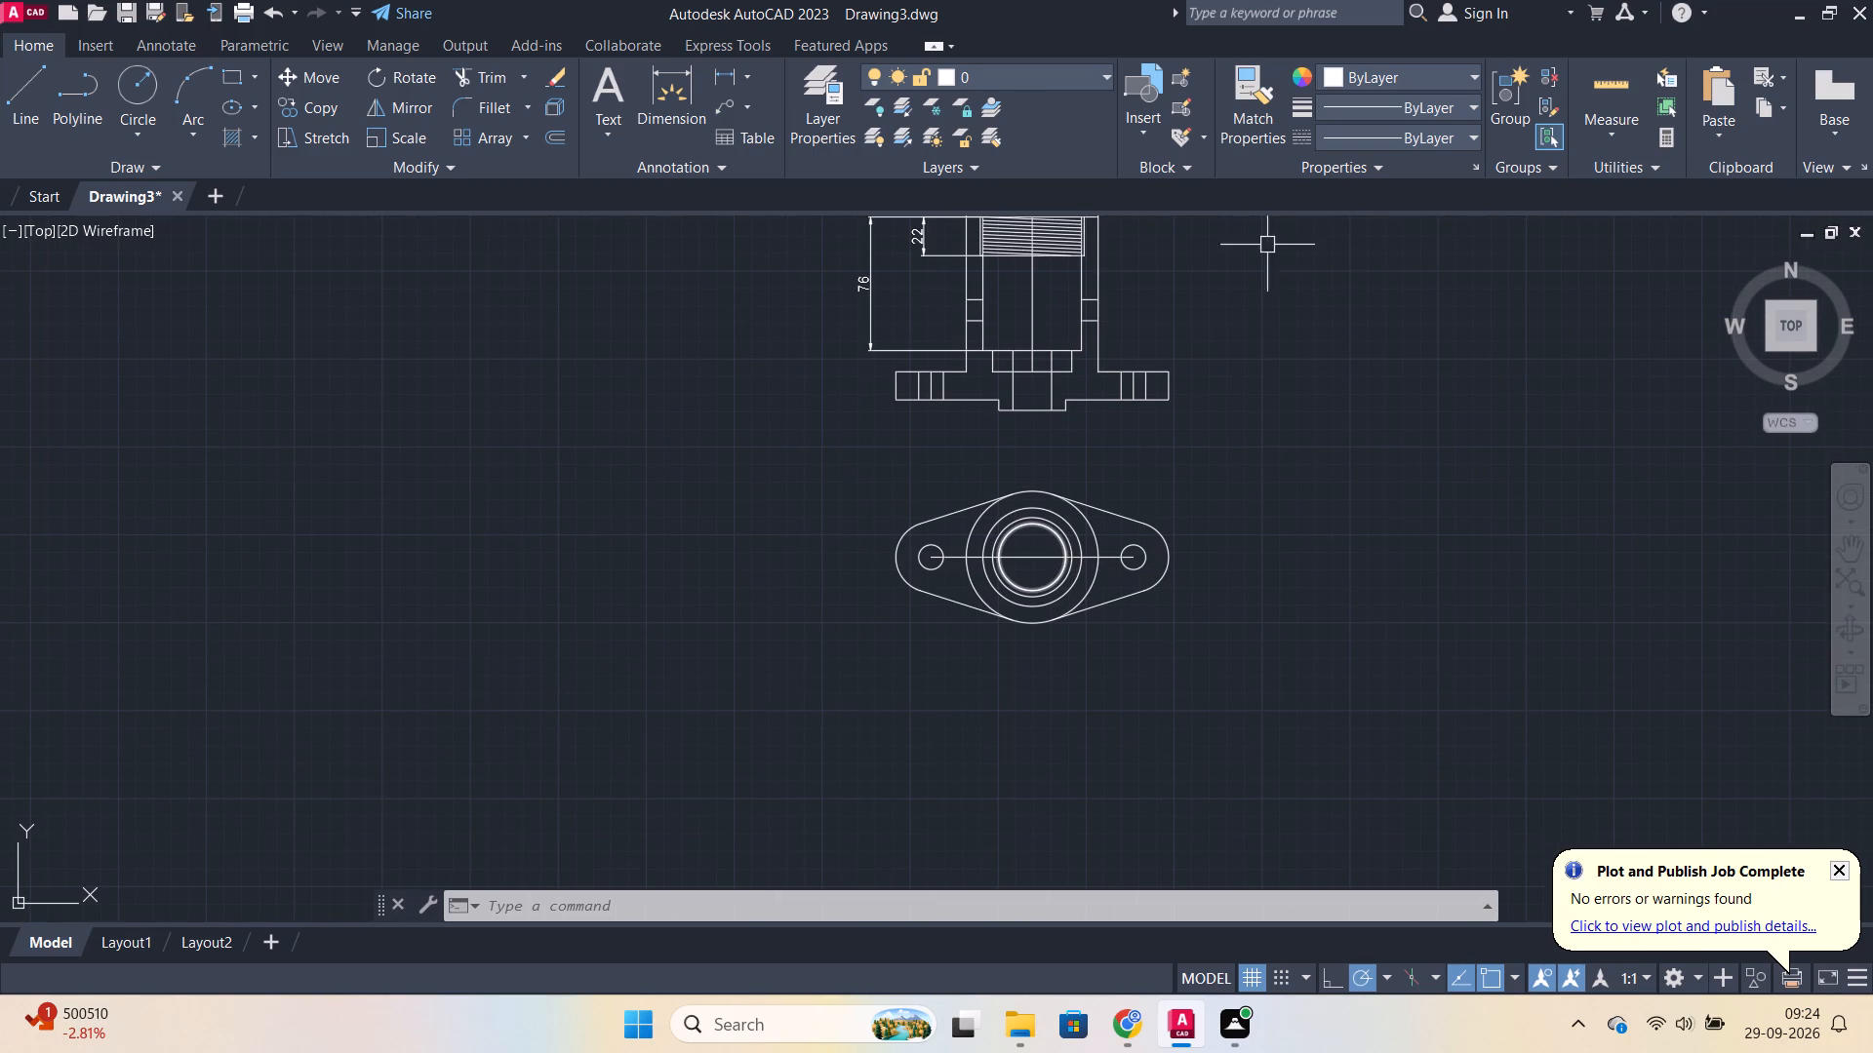
pyautogui.click(1419, 147)
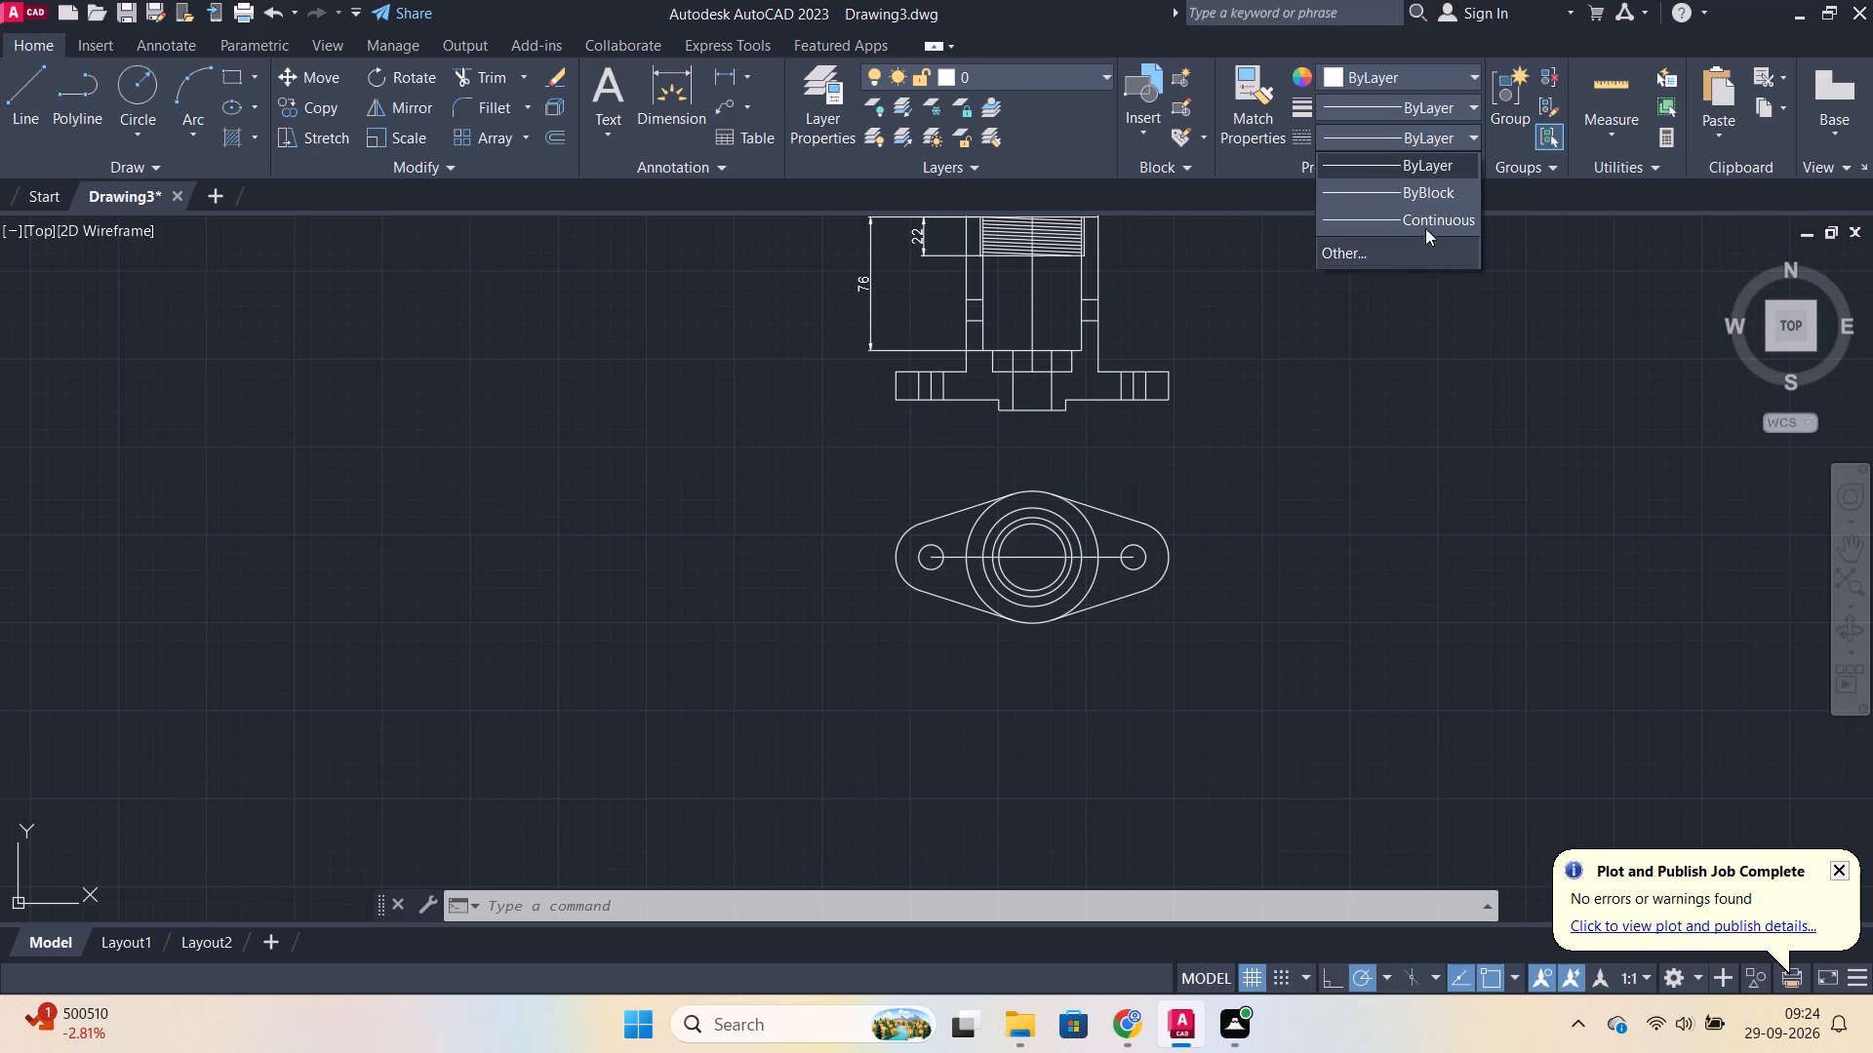
pyautogui.click(1368, 250)
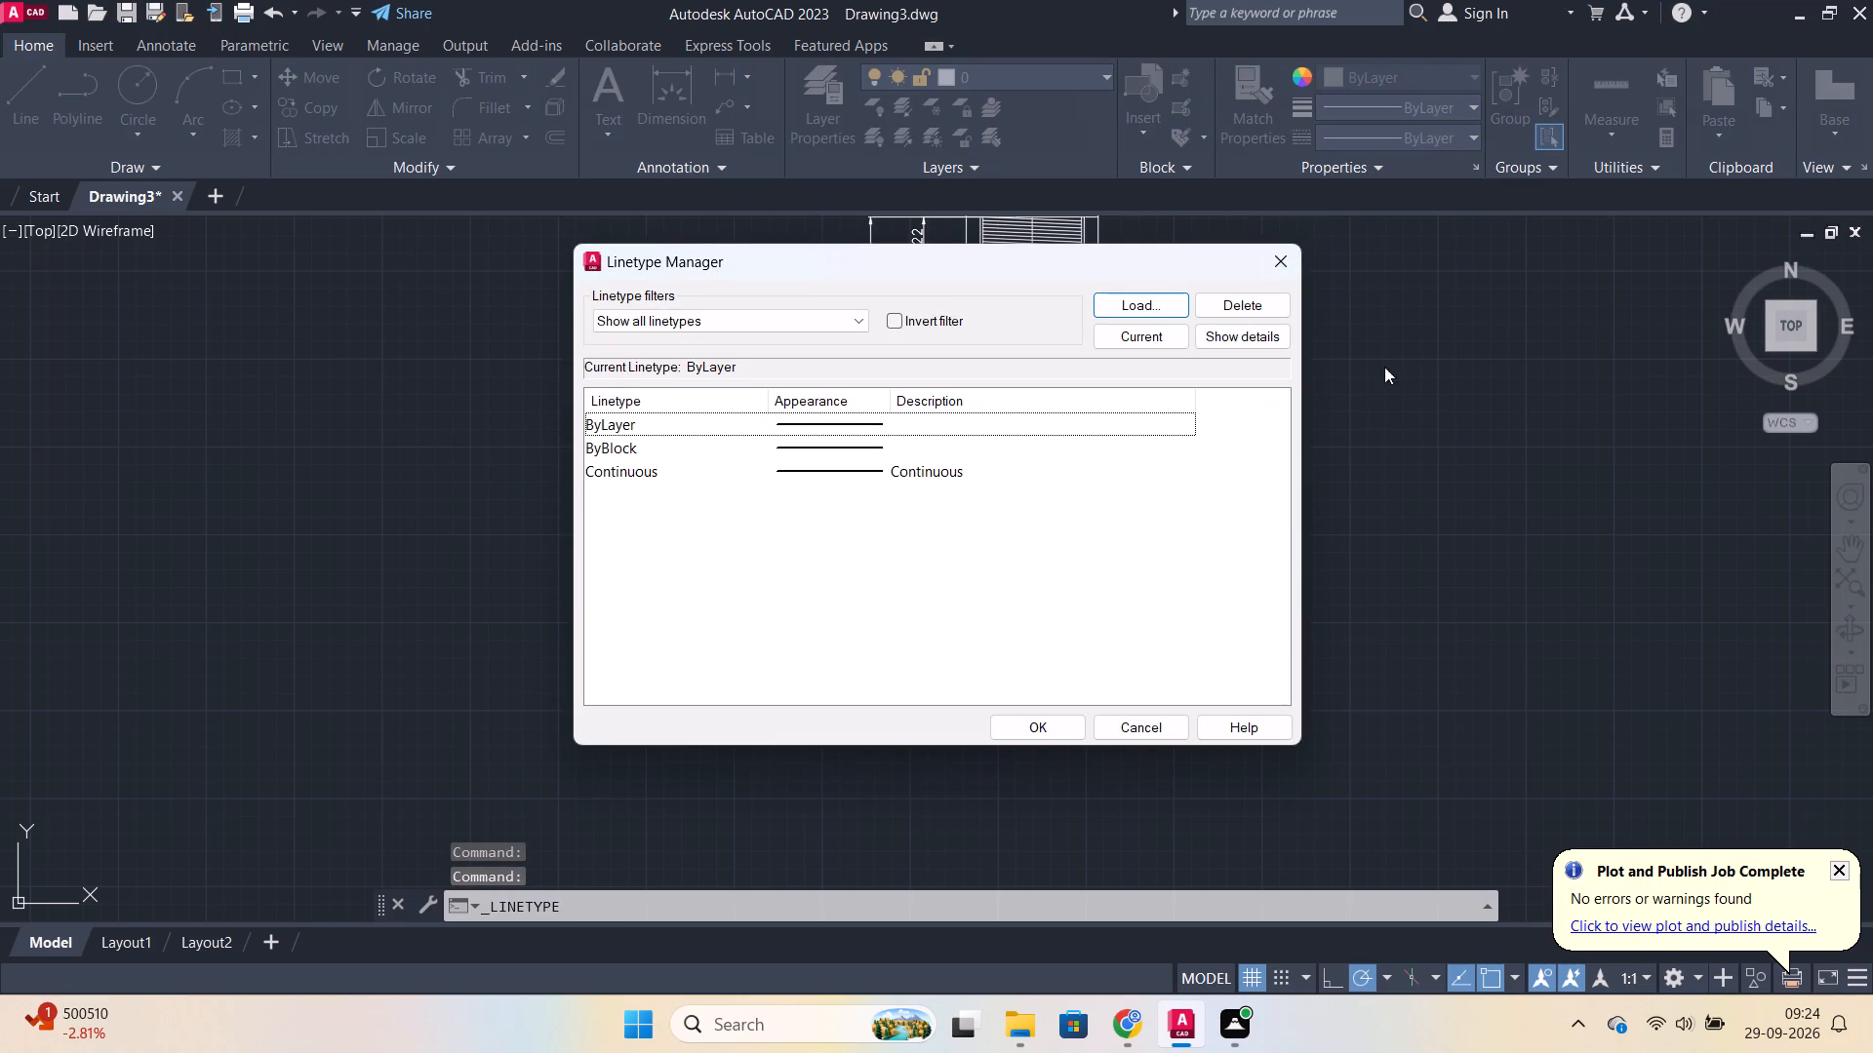
pyautogui.click(1119, 310)
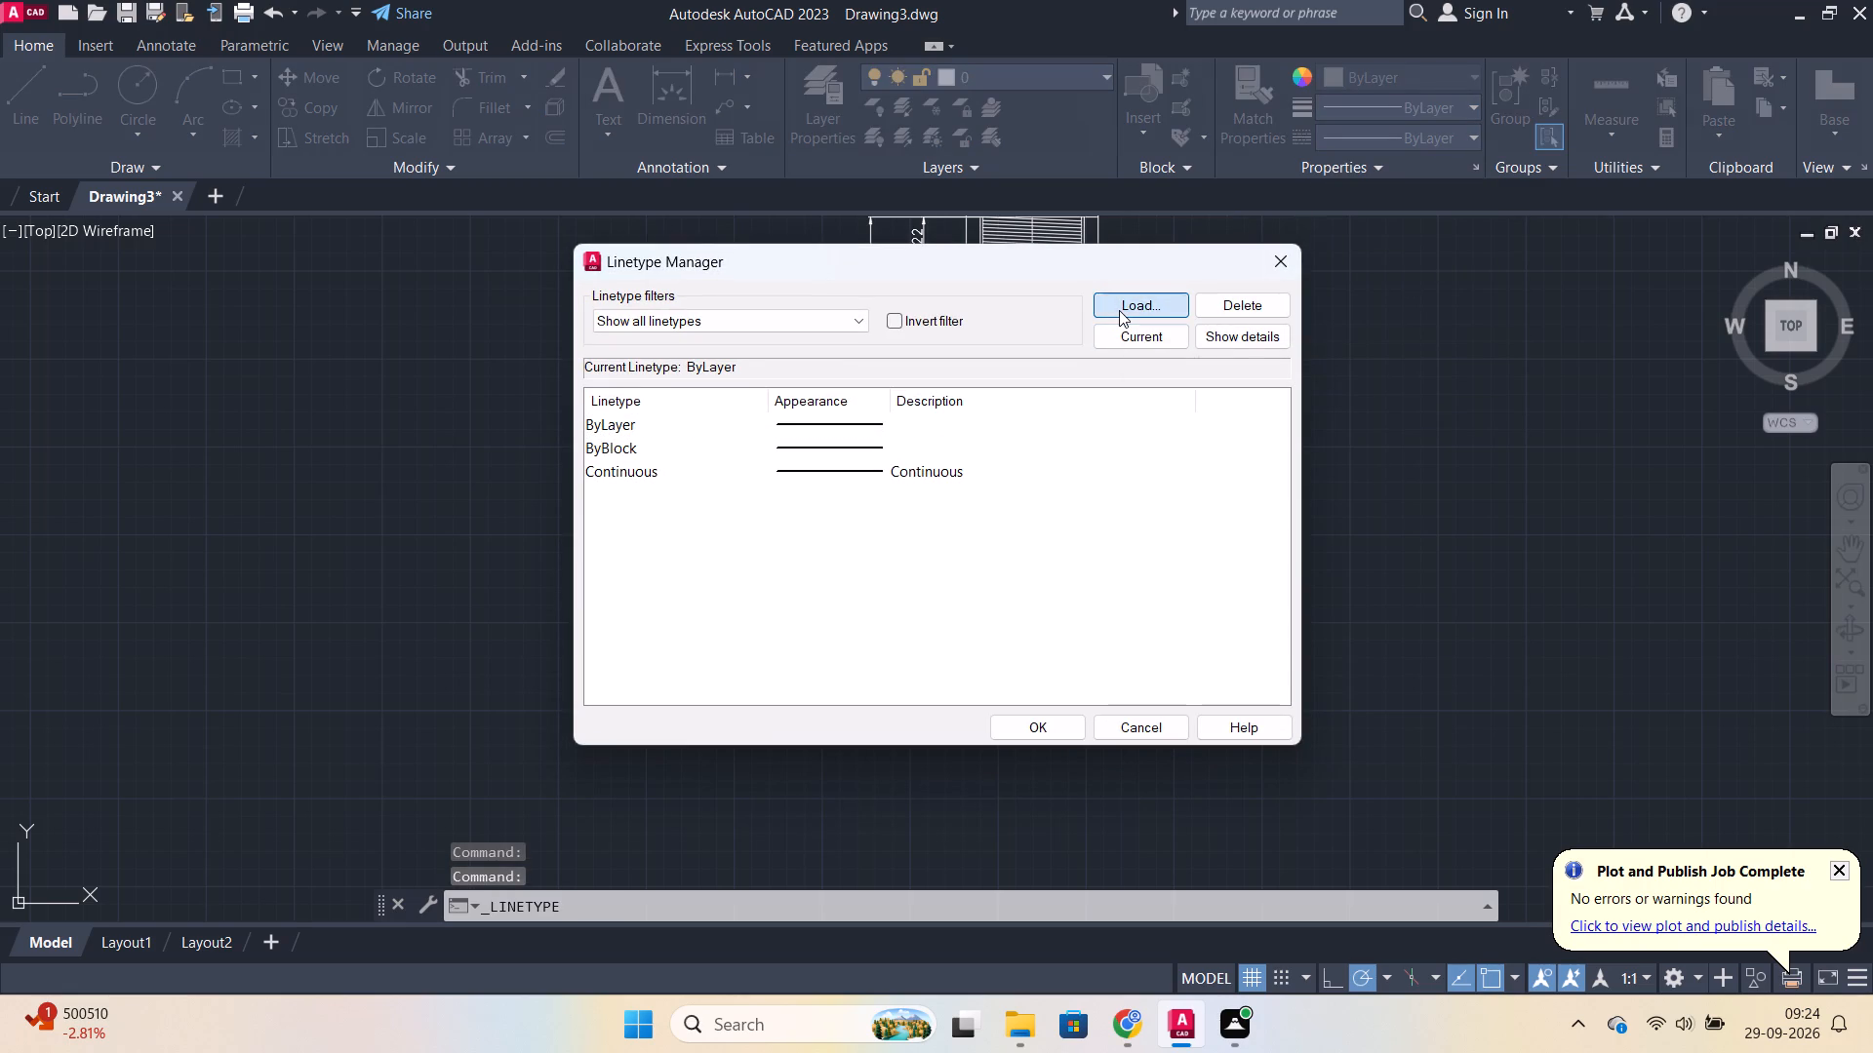
pyautogui.click(1026, 457)
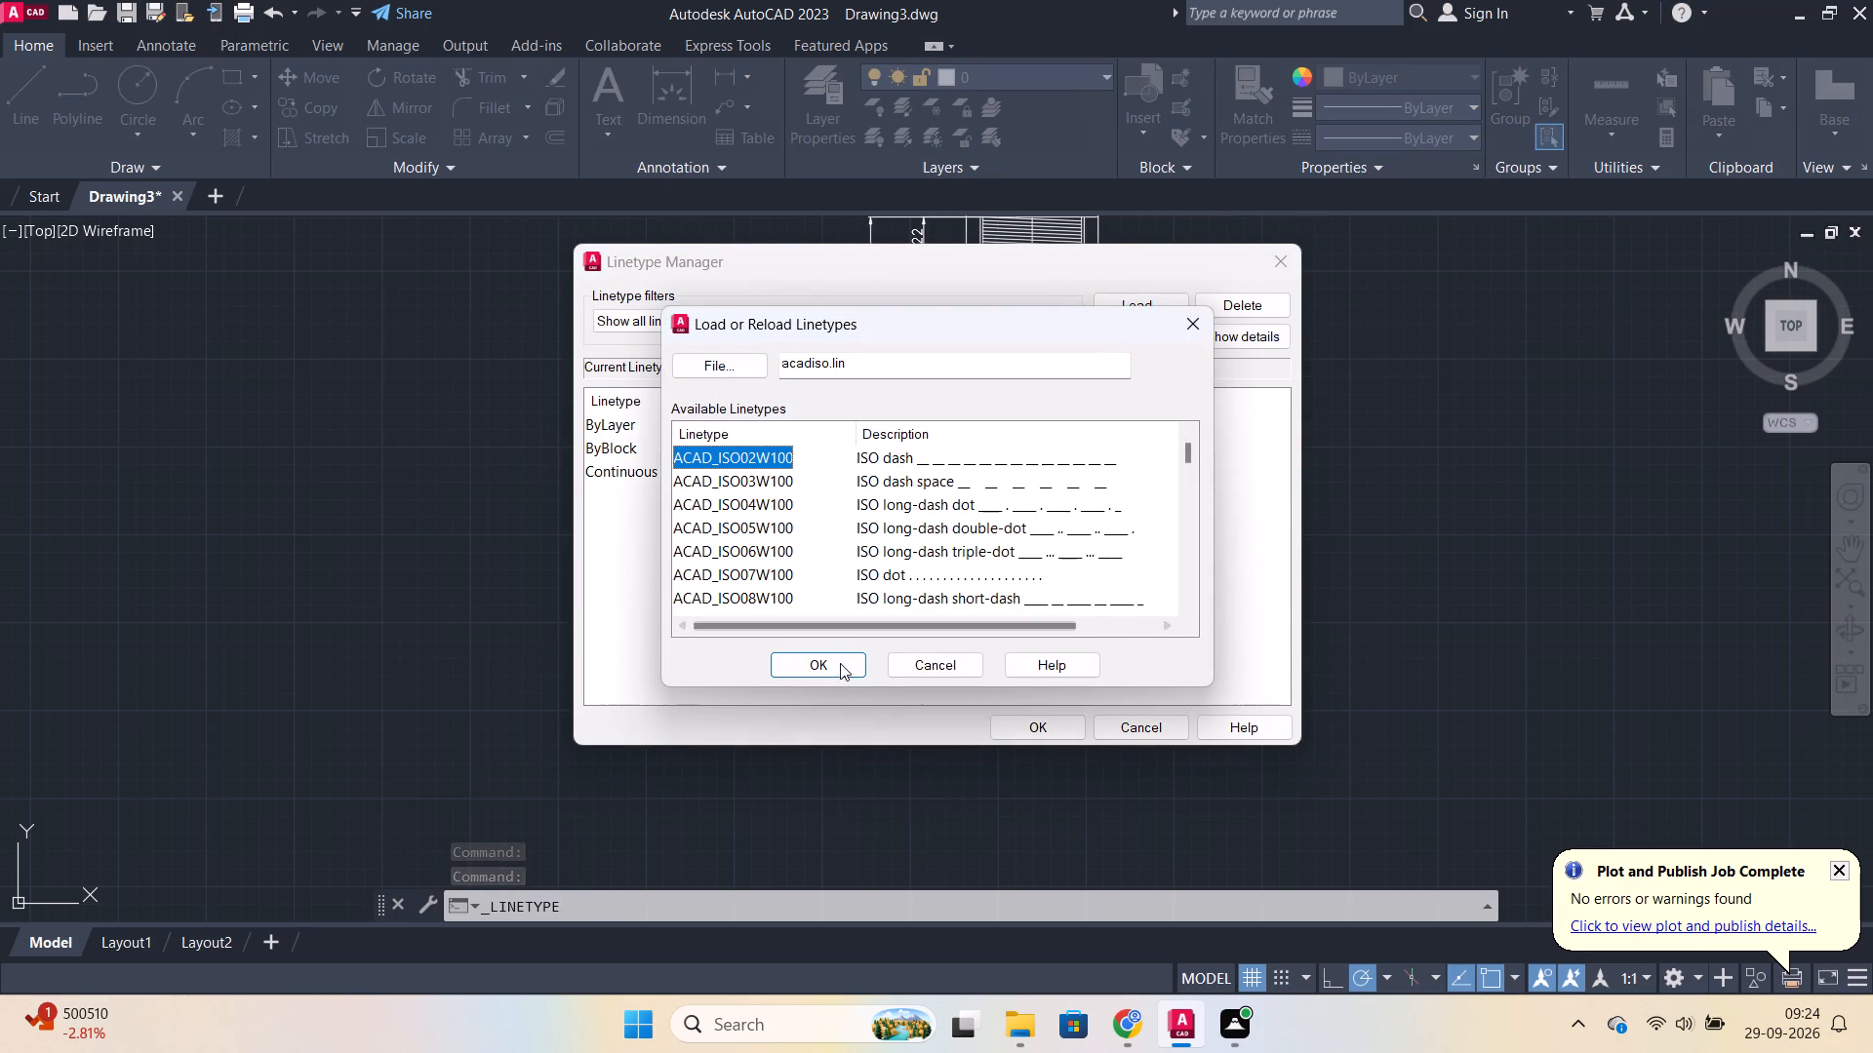
pyautogui.click(839, 665)
pyautogui.click(1059, 735)
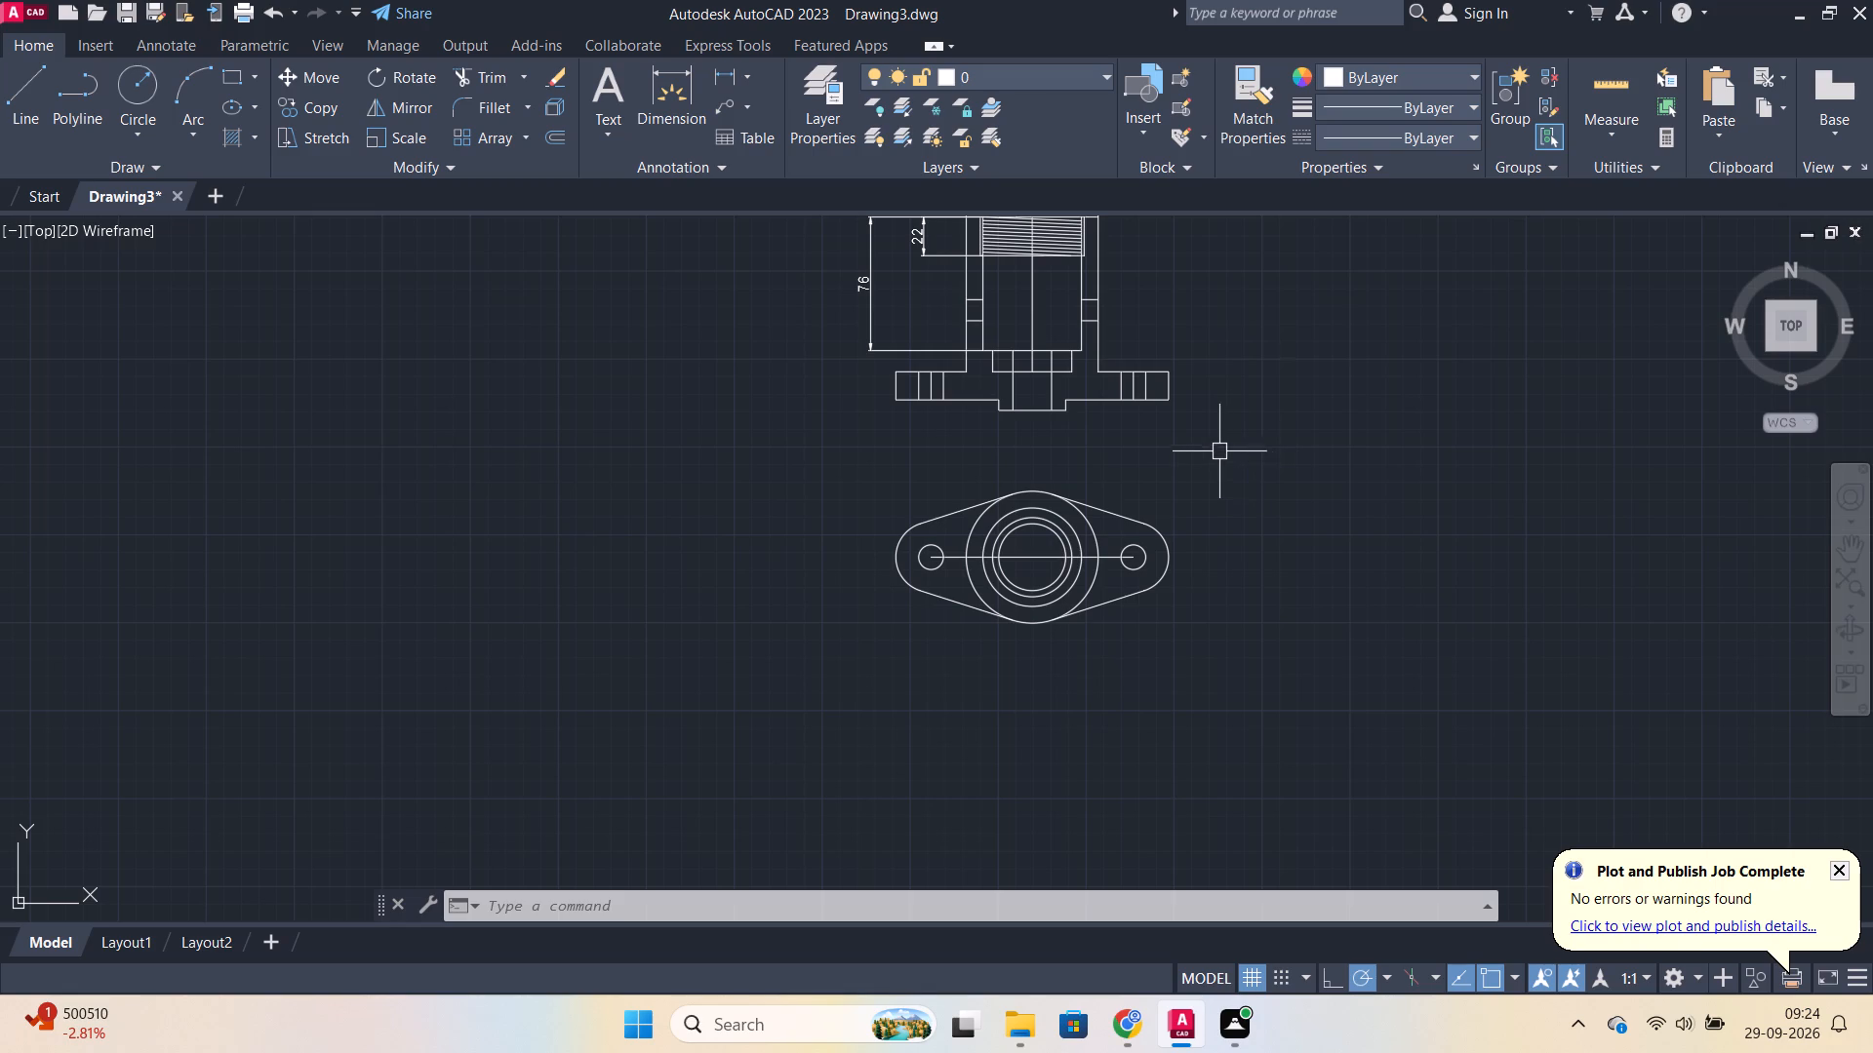
# Trim the two inner bore lines where they cross the wider recess just above the base bore in the front view.
pyautogui.moveTo(1249, 393); pyautogui.dragTo(1210, 490, button='middle')
pyautogui.scroll(1, 1205, 460)
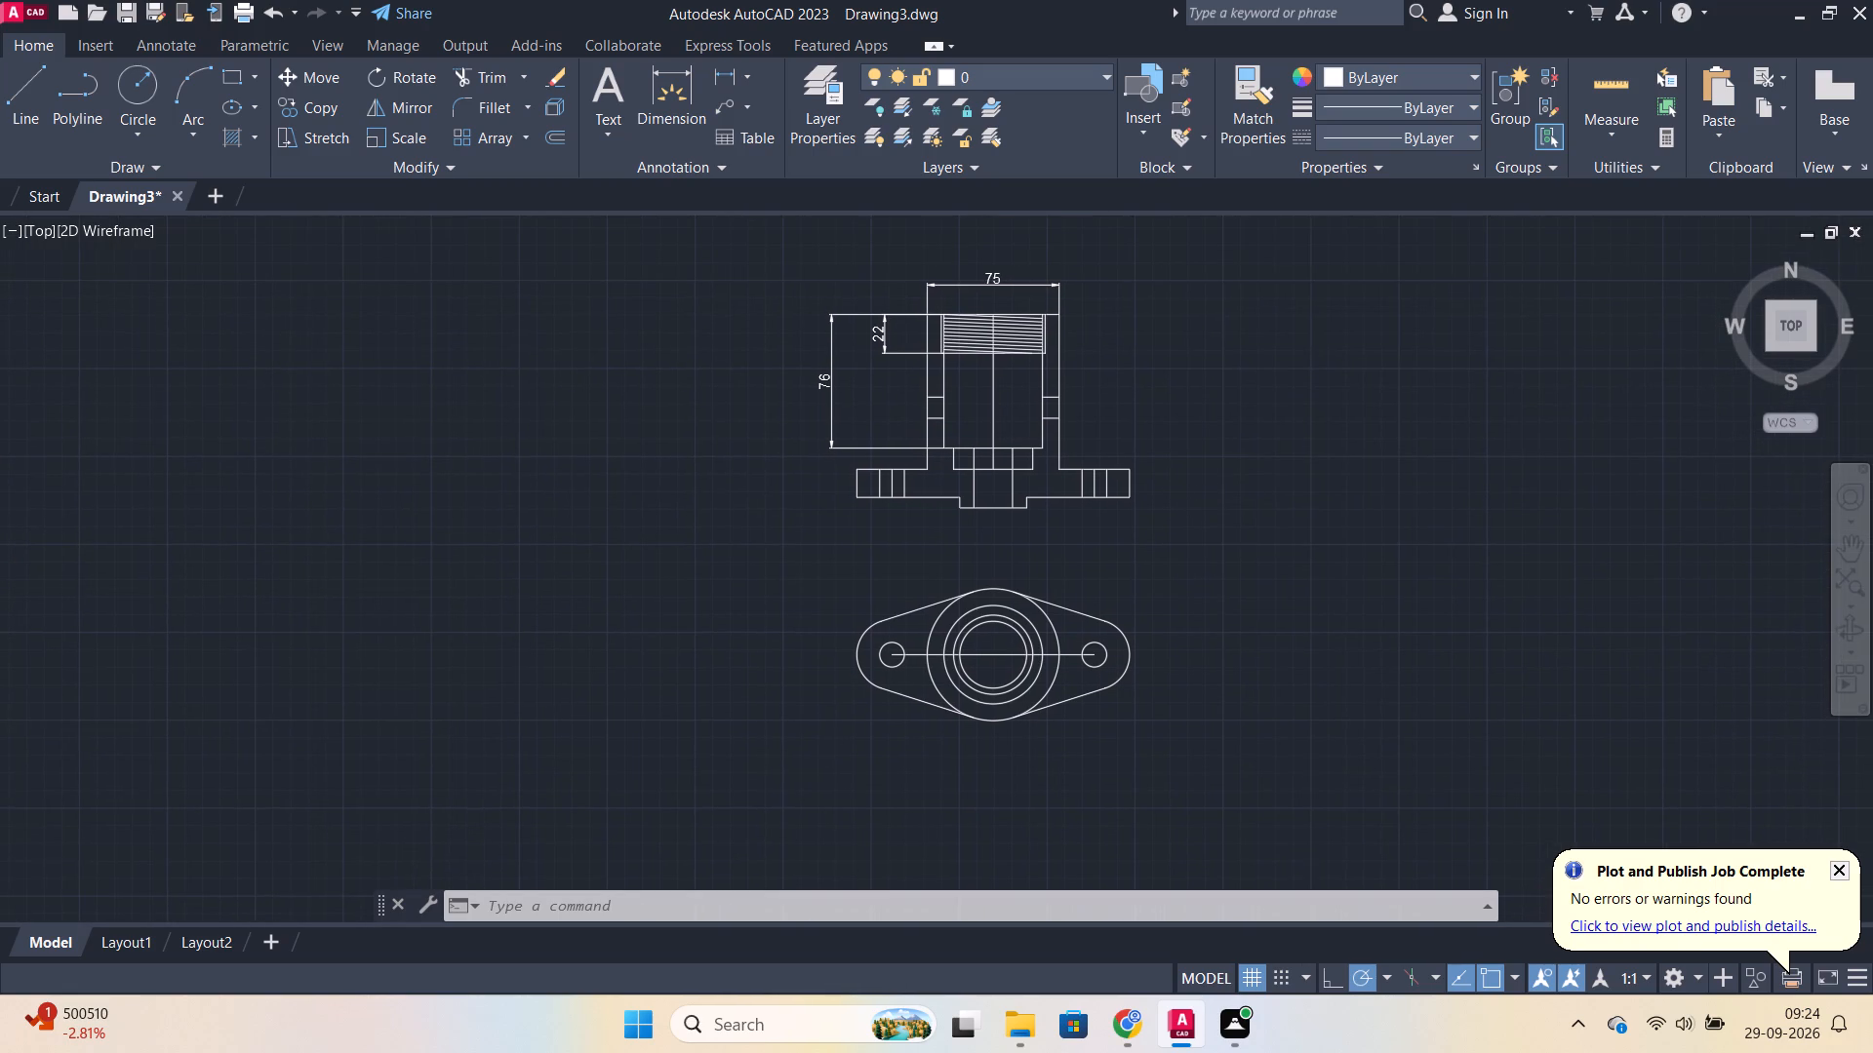
pyautogui.write('tr')
pyautogui.press('Return')
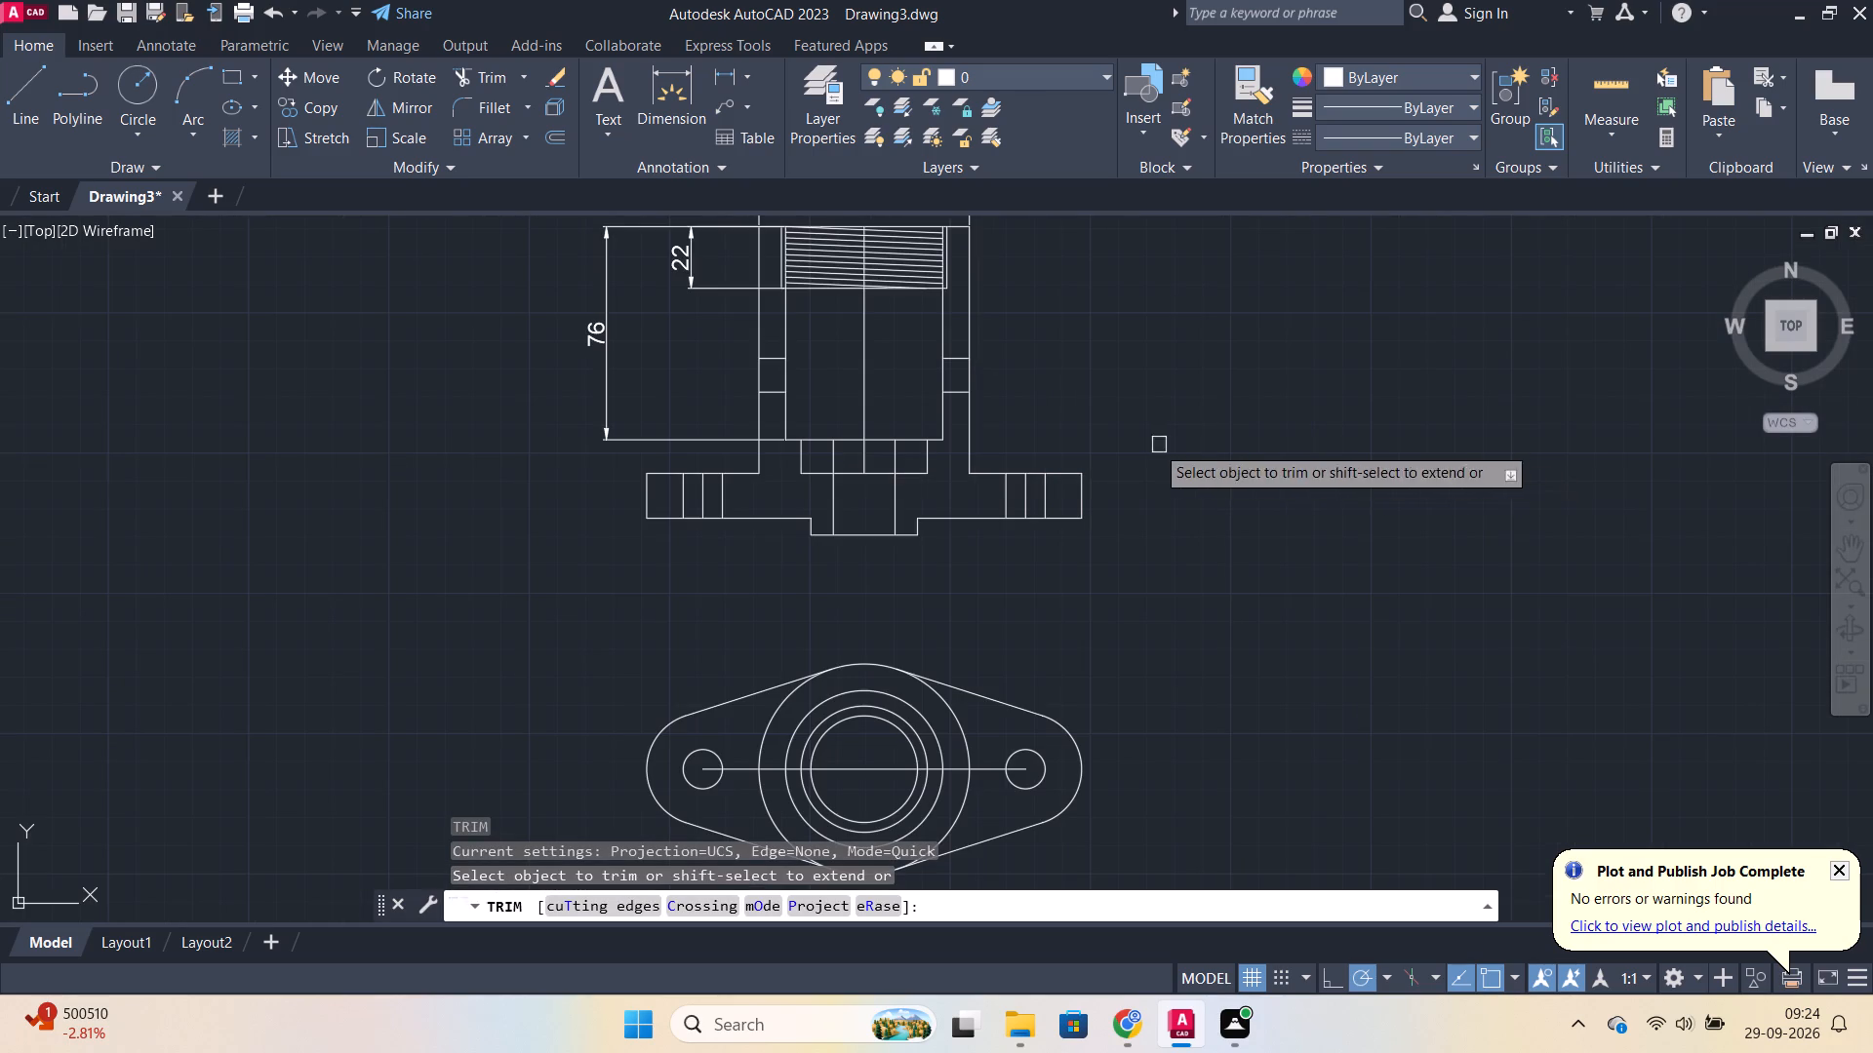
pyautogui.scroll(1, 810, 438)
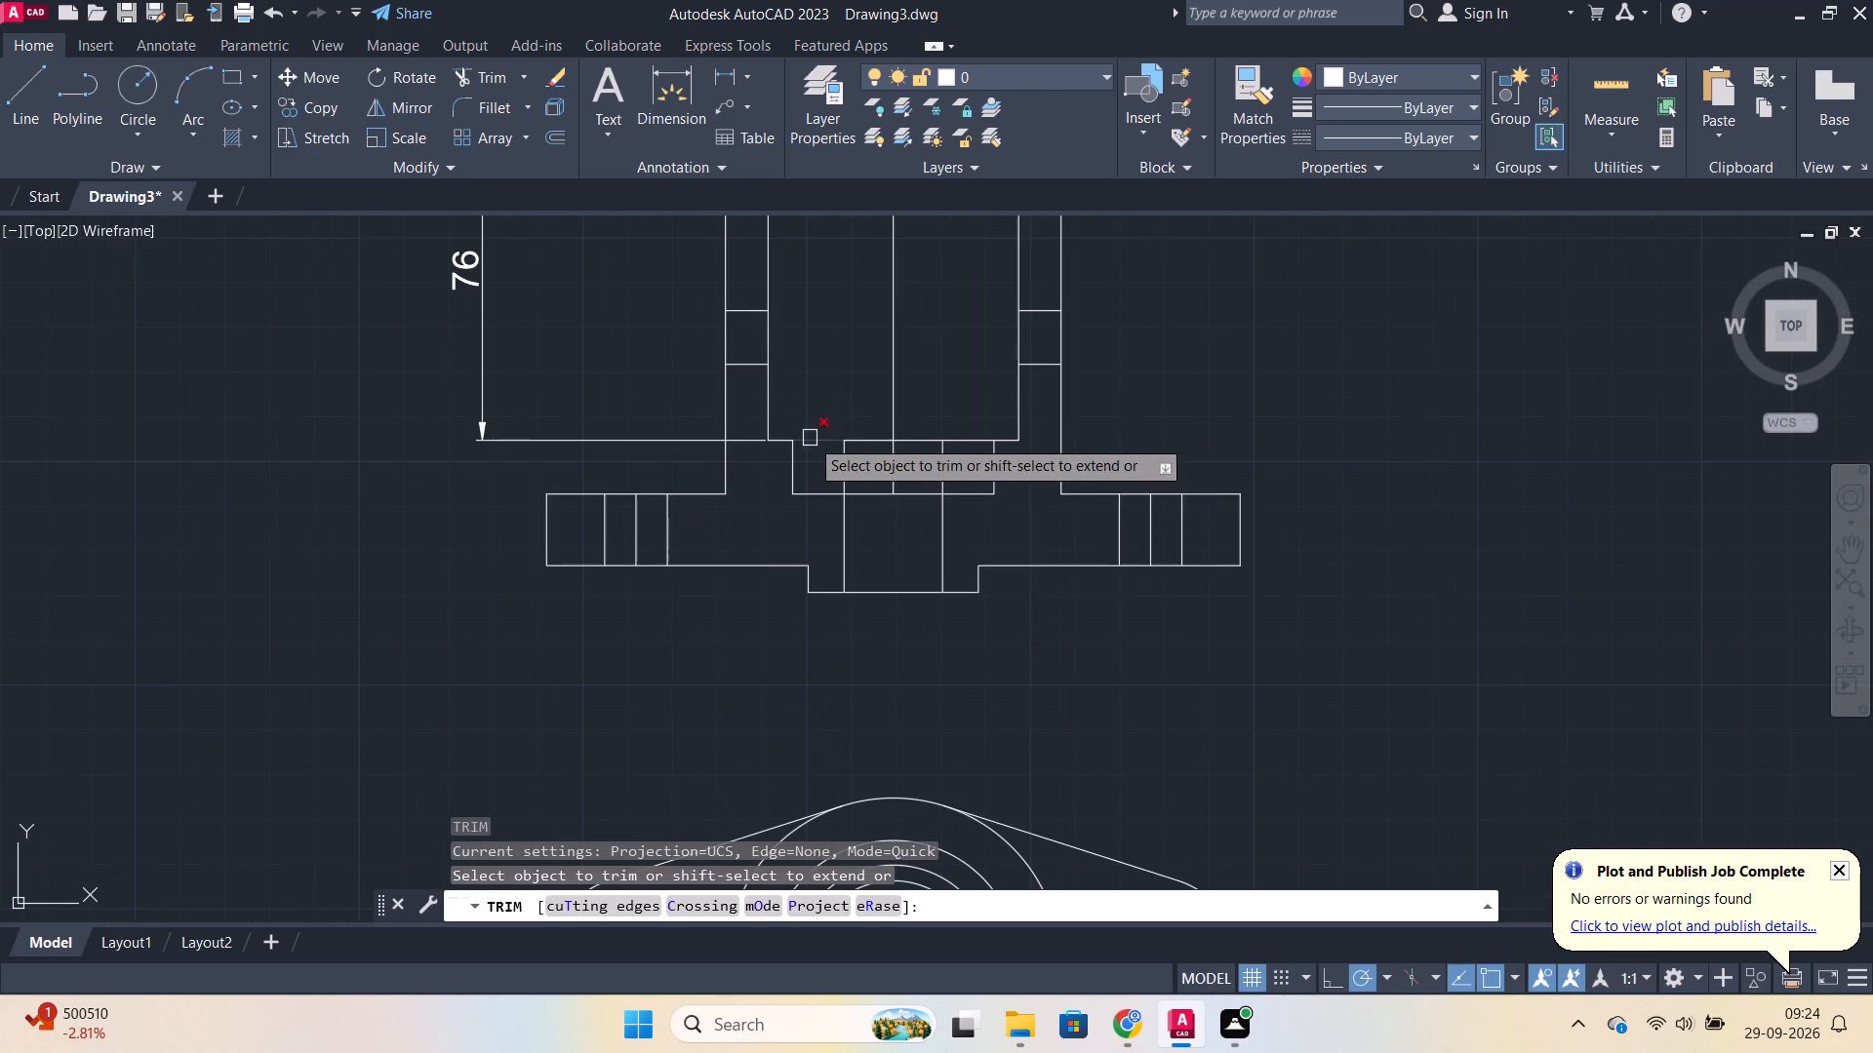
pyautogui.click(841, 471)
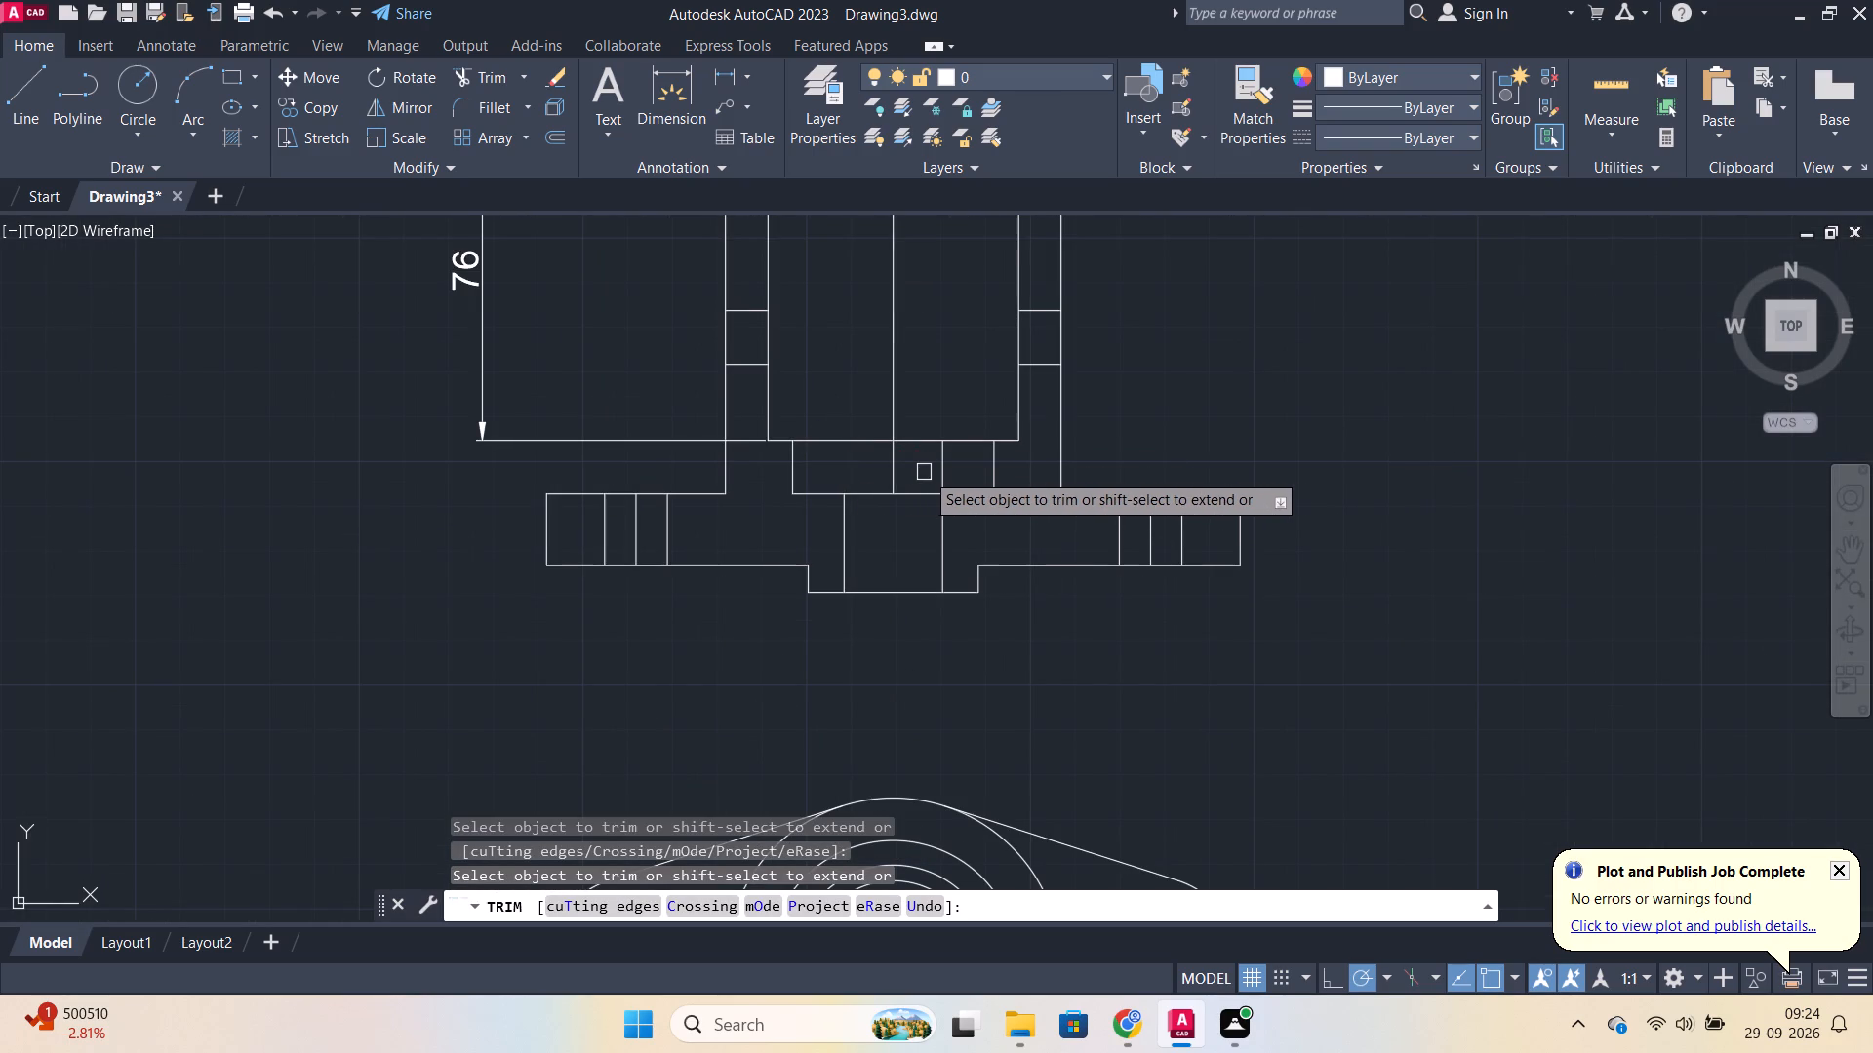
pyautogui.click(936, 468)
pyautogui.scroll(-1, 1318, 441)
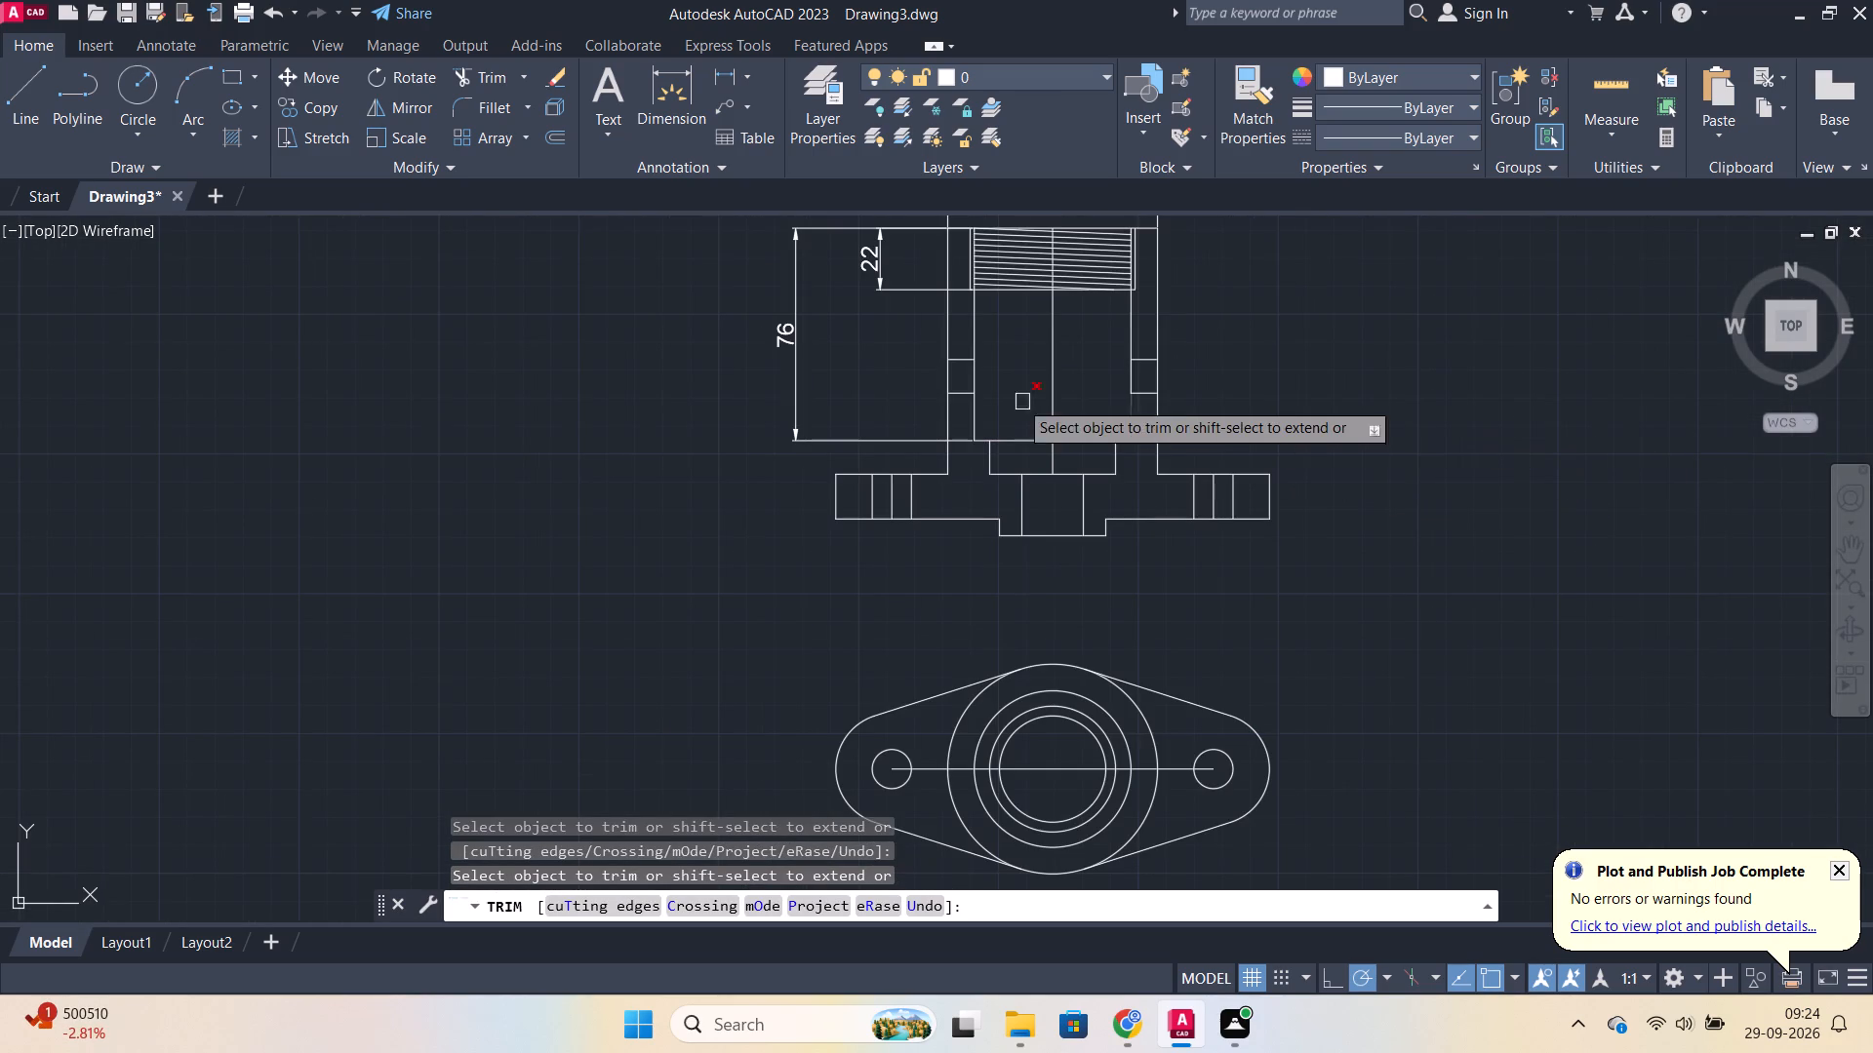
pyautogui.press('Escape')
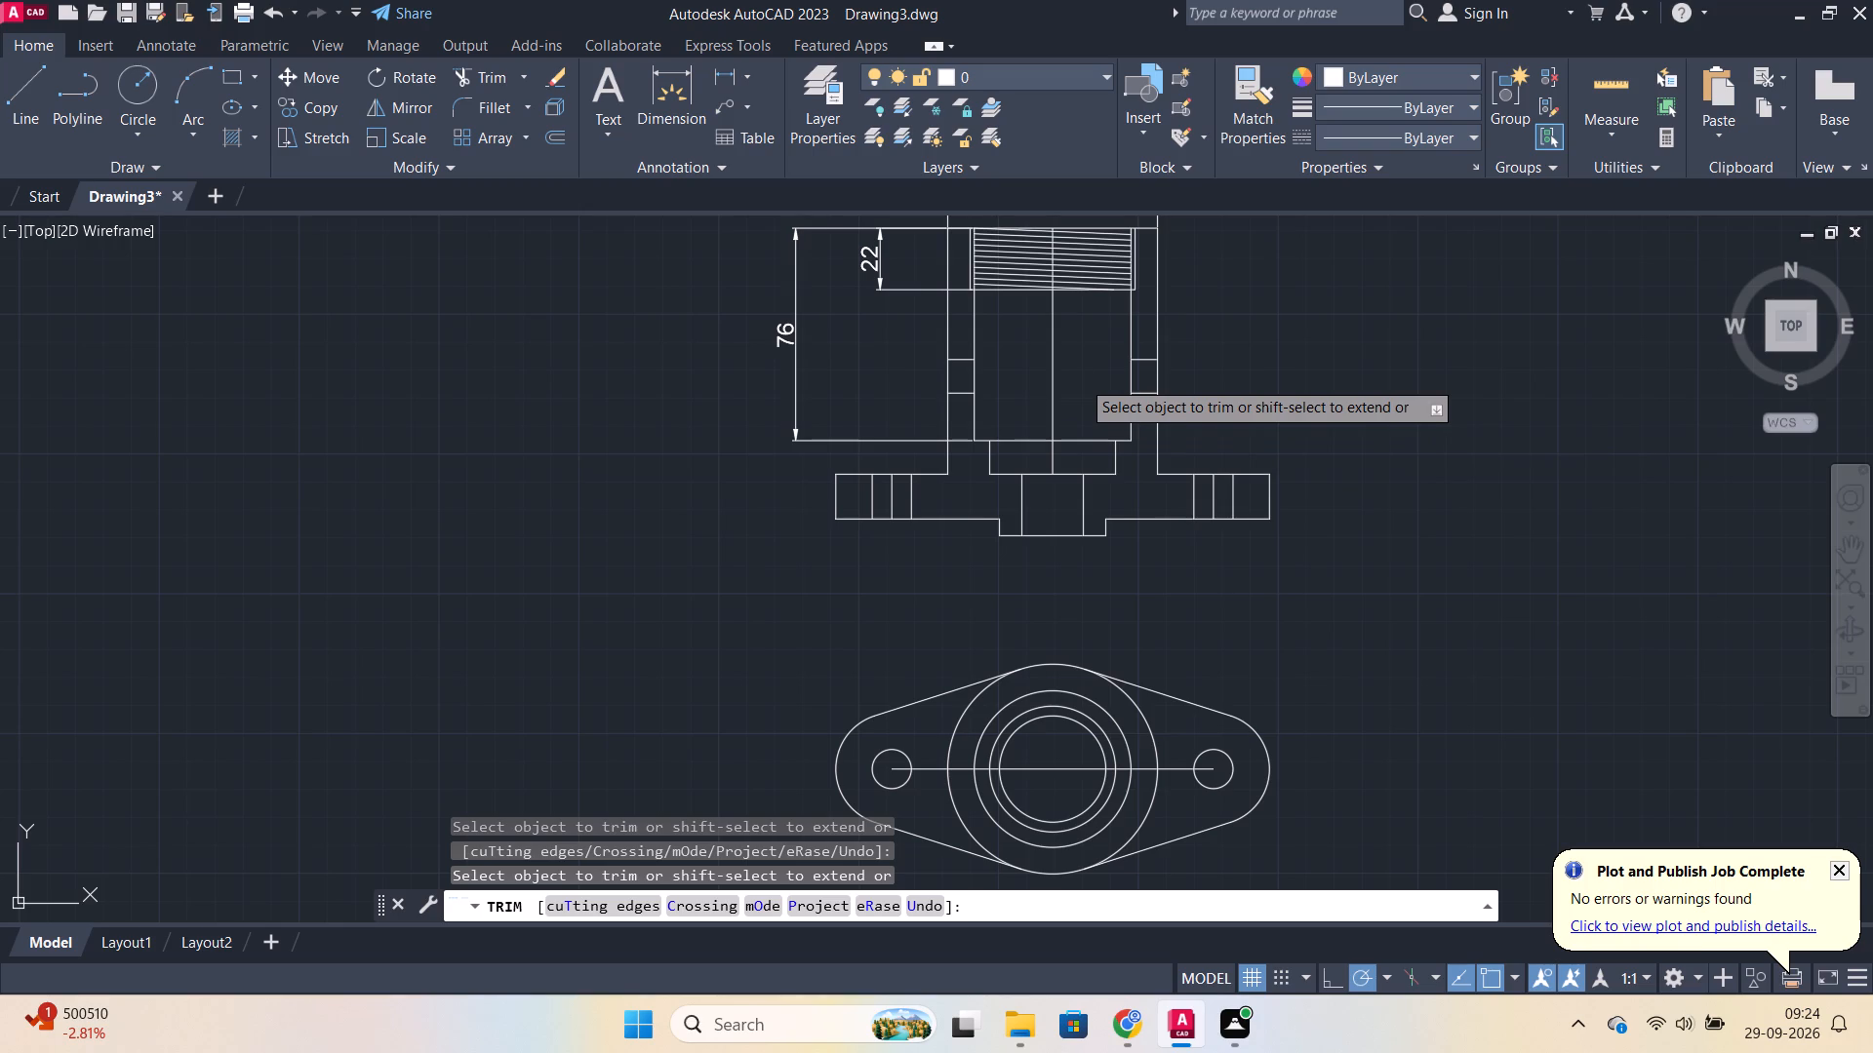
# Erase the vertical centre line inside the front view's body.
pyautogui.scroll(-2, 1048, 392)
pyautogui.scroll(2, 1045, 390)
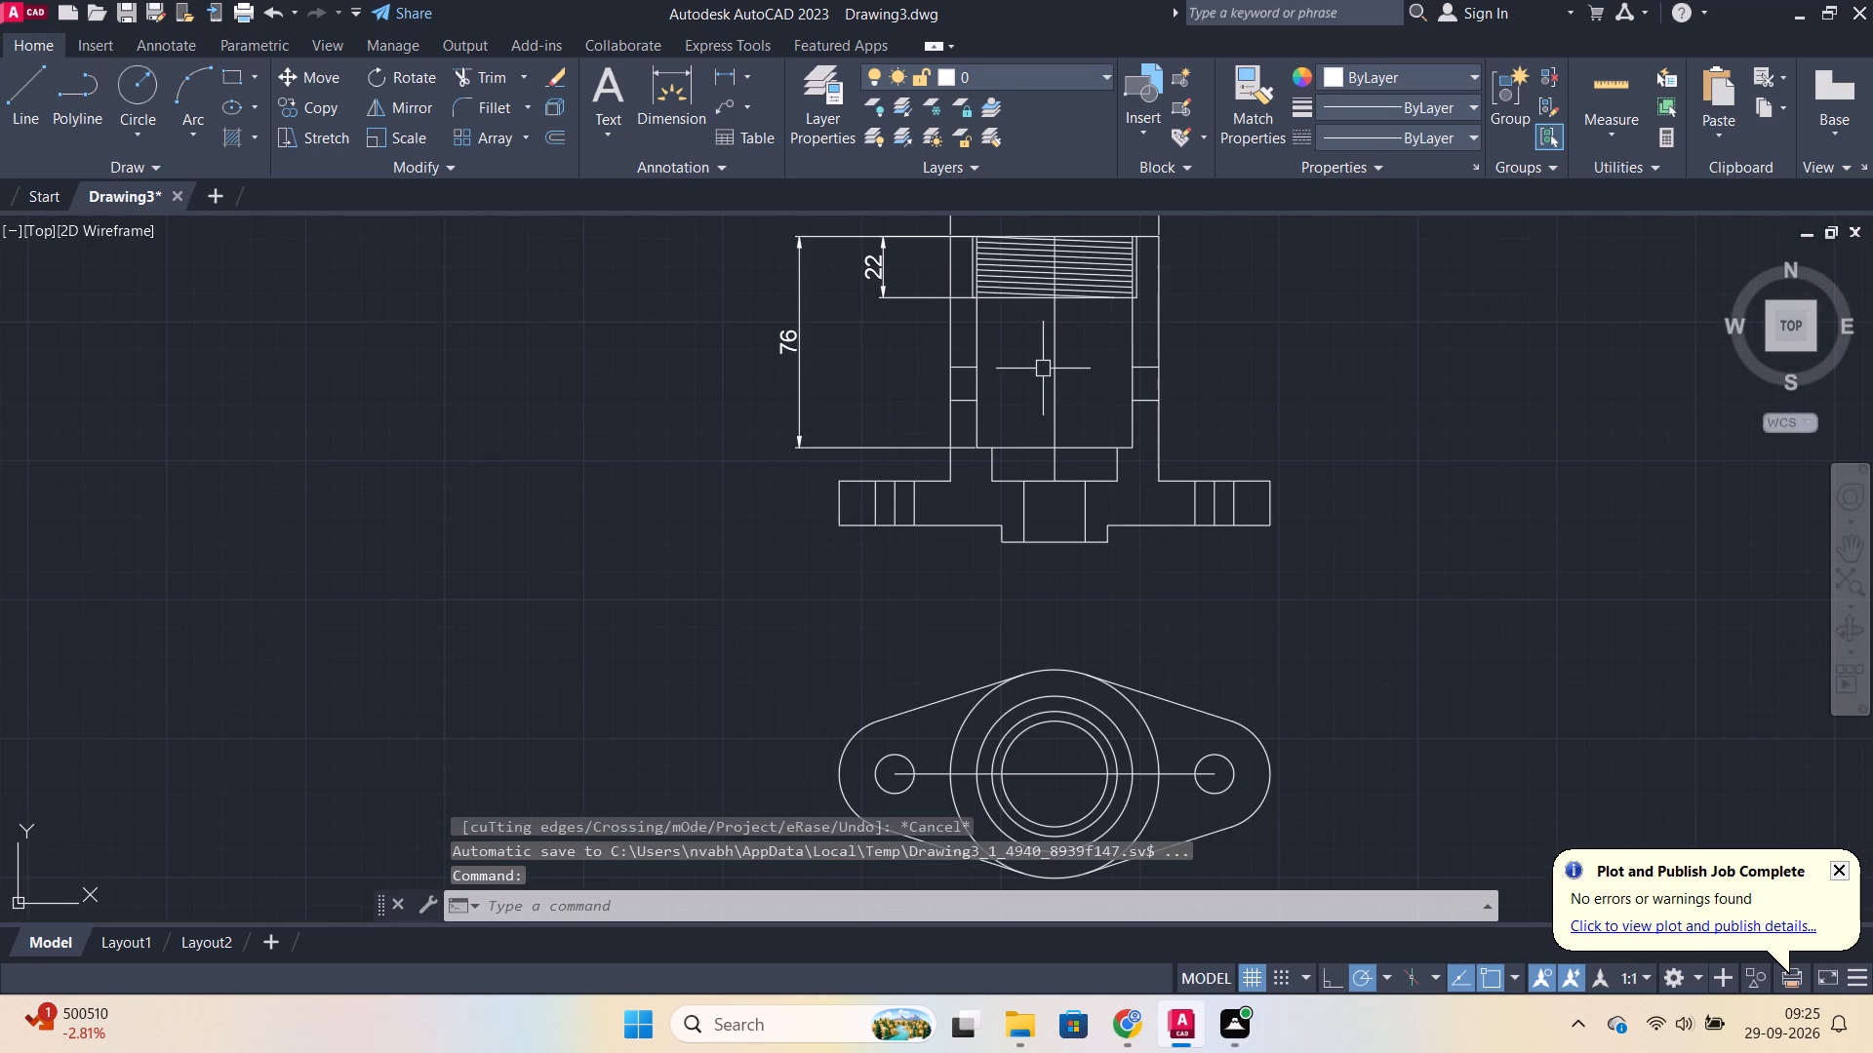
pyautogui.click(1054, 360)
pyautogui.press('e')
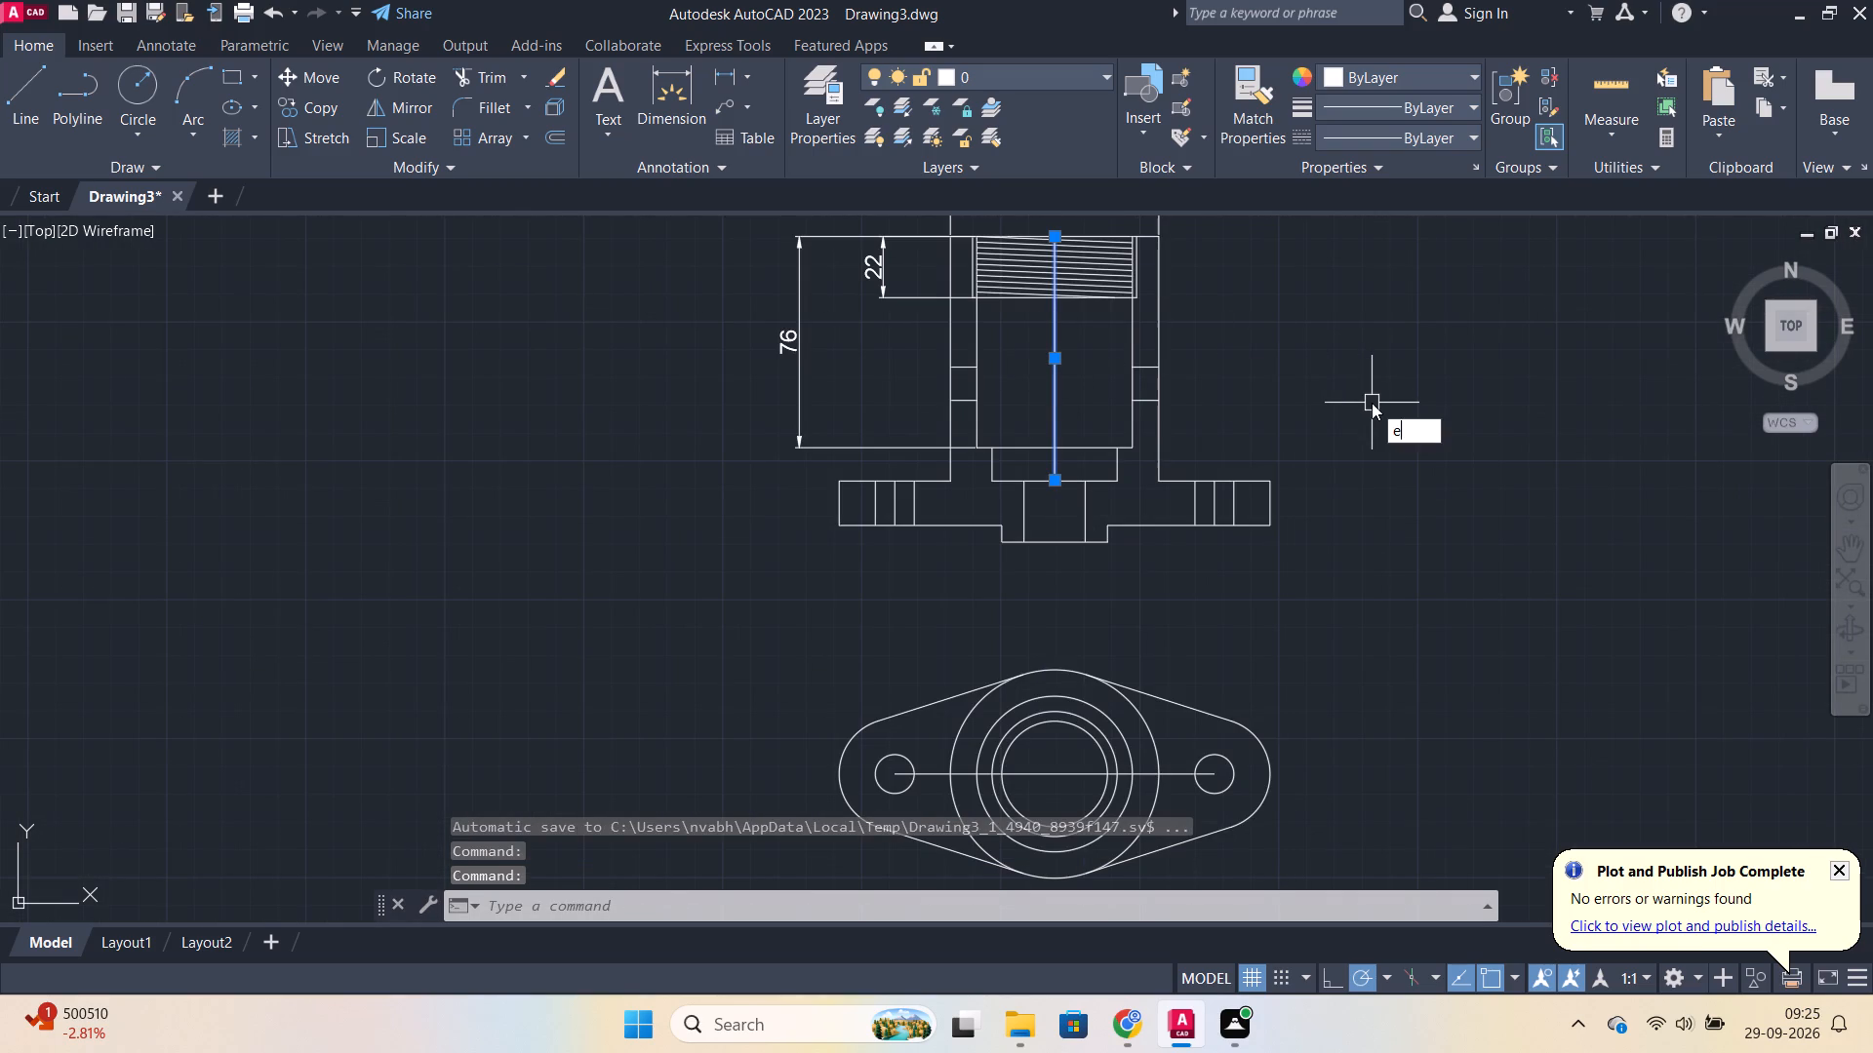
pyautogui.press('Return')
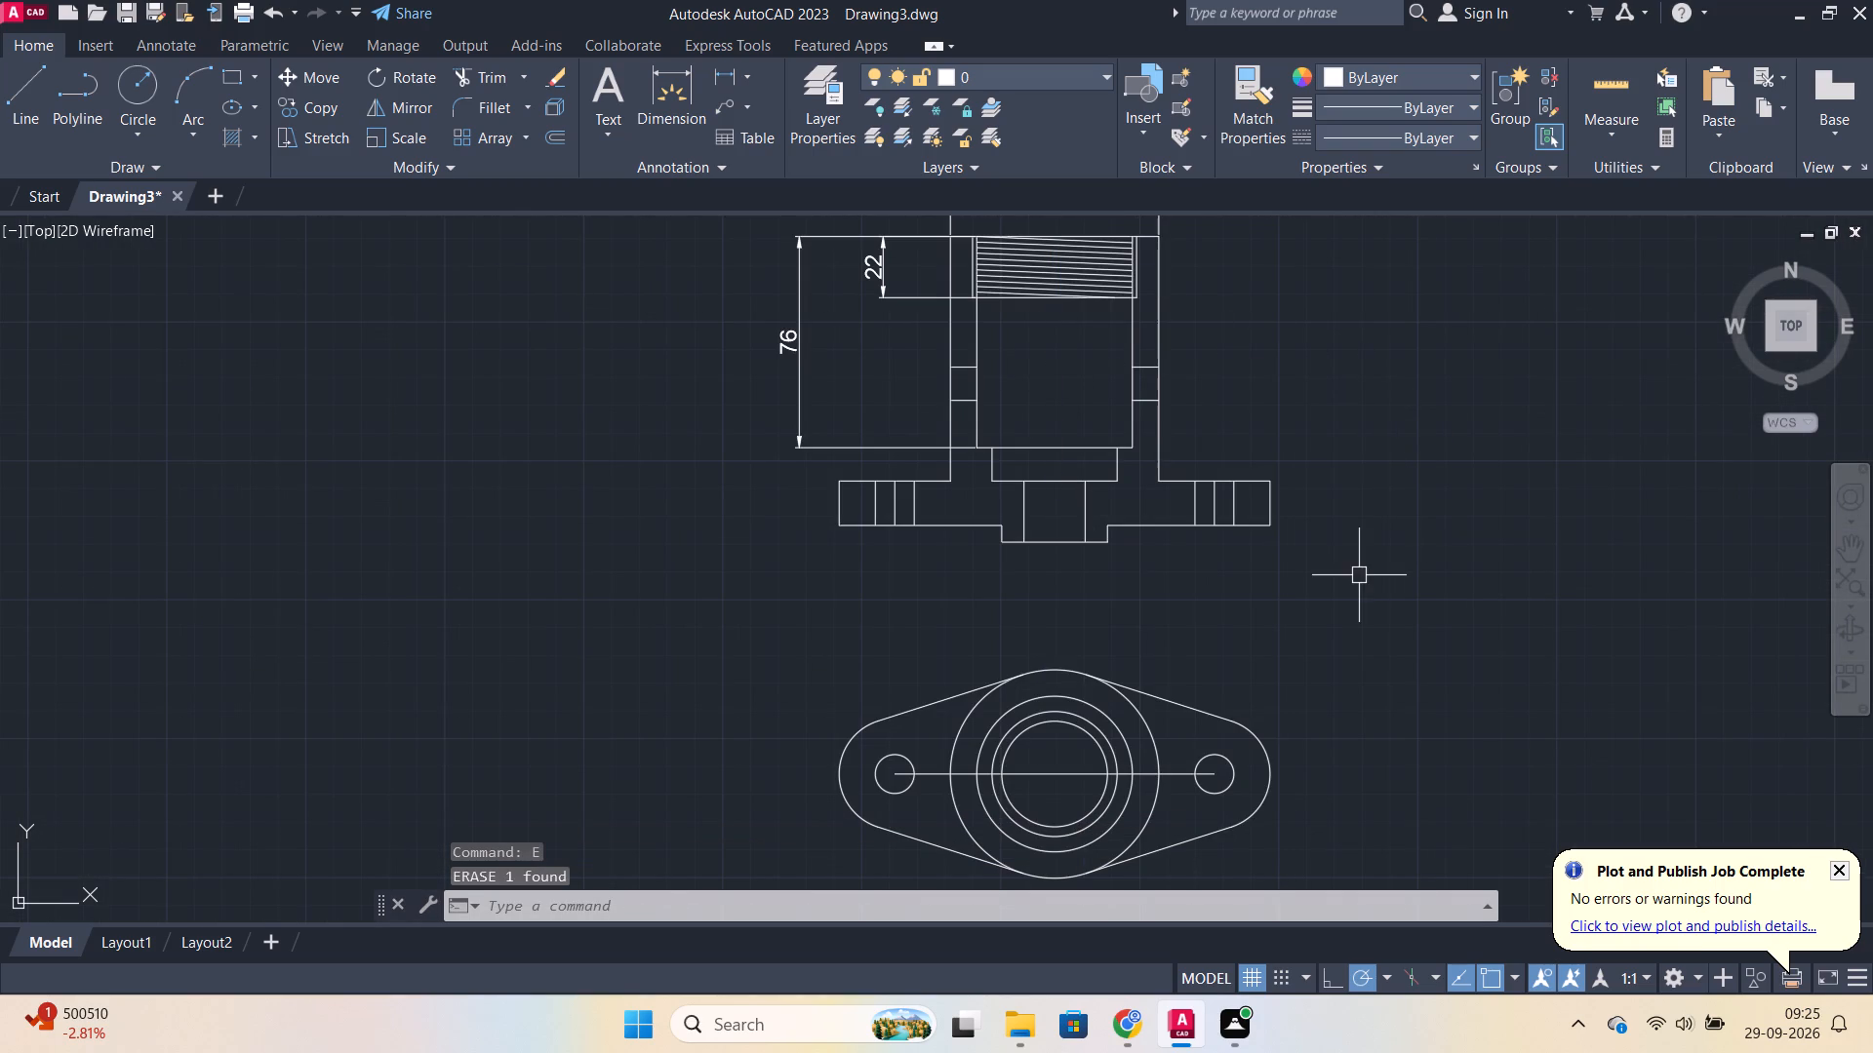
# Stretch the top view's horizontal centre line beyond the flange's left end to about 182 long, and also beyond its right end.
pyautogui.moveTo(1351, 622); pyautogui.dragTo(1255, 435, button='middle')
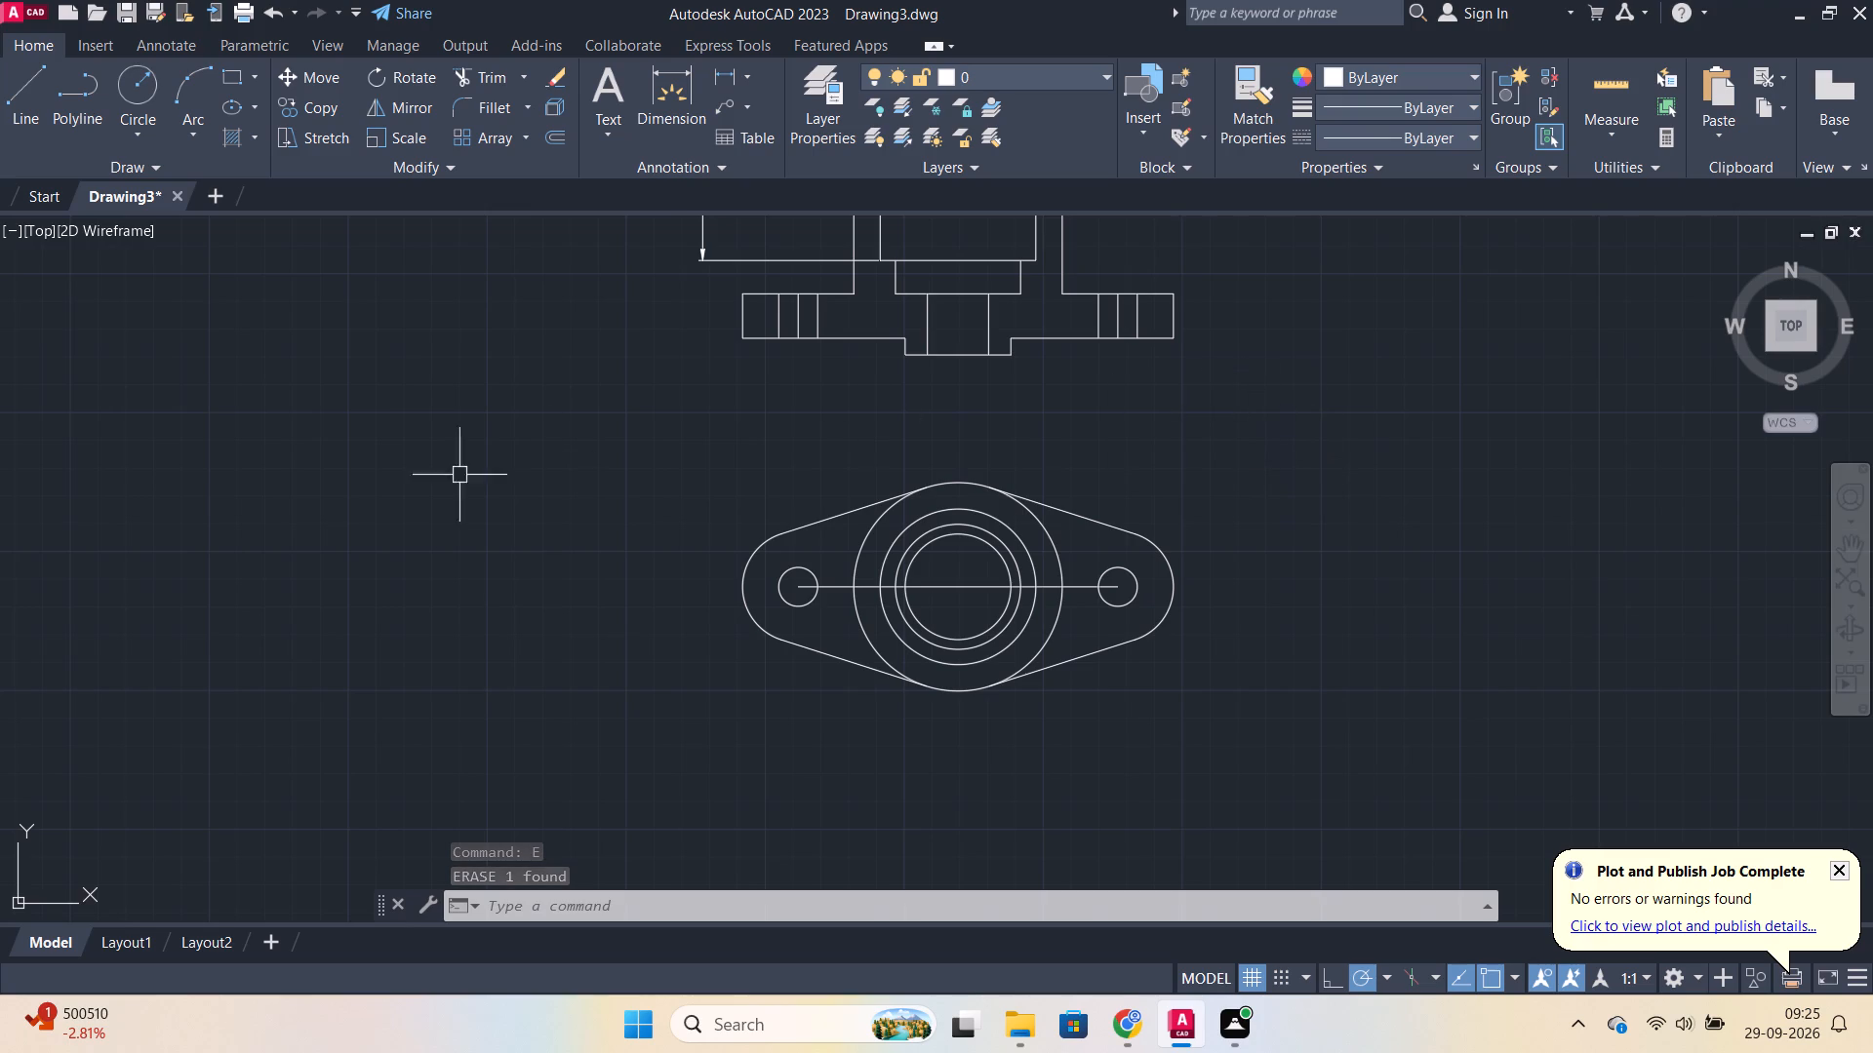
pyautogui.click(844, 586)
pyautogui.click(800, 587)
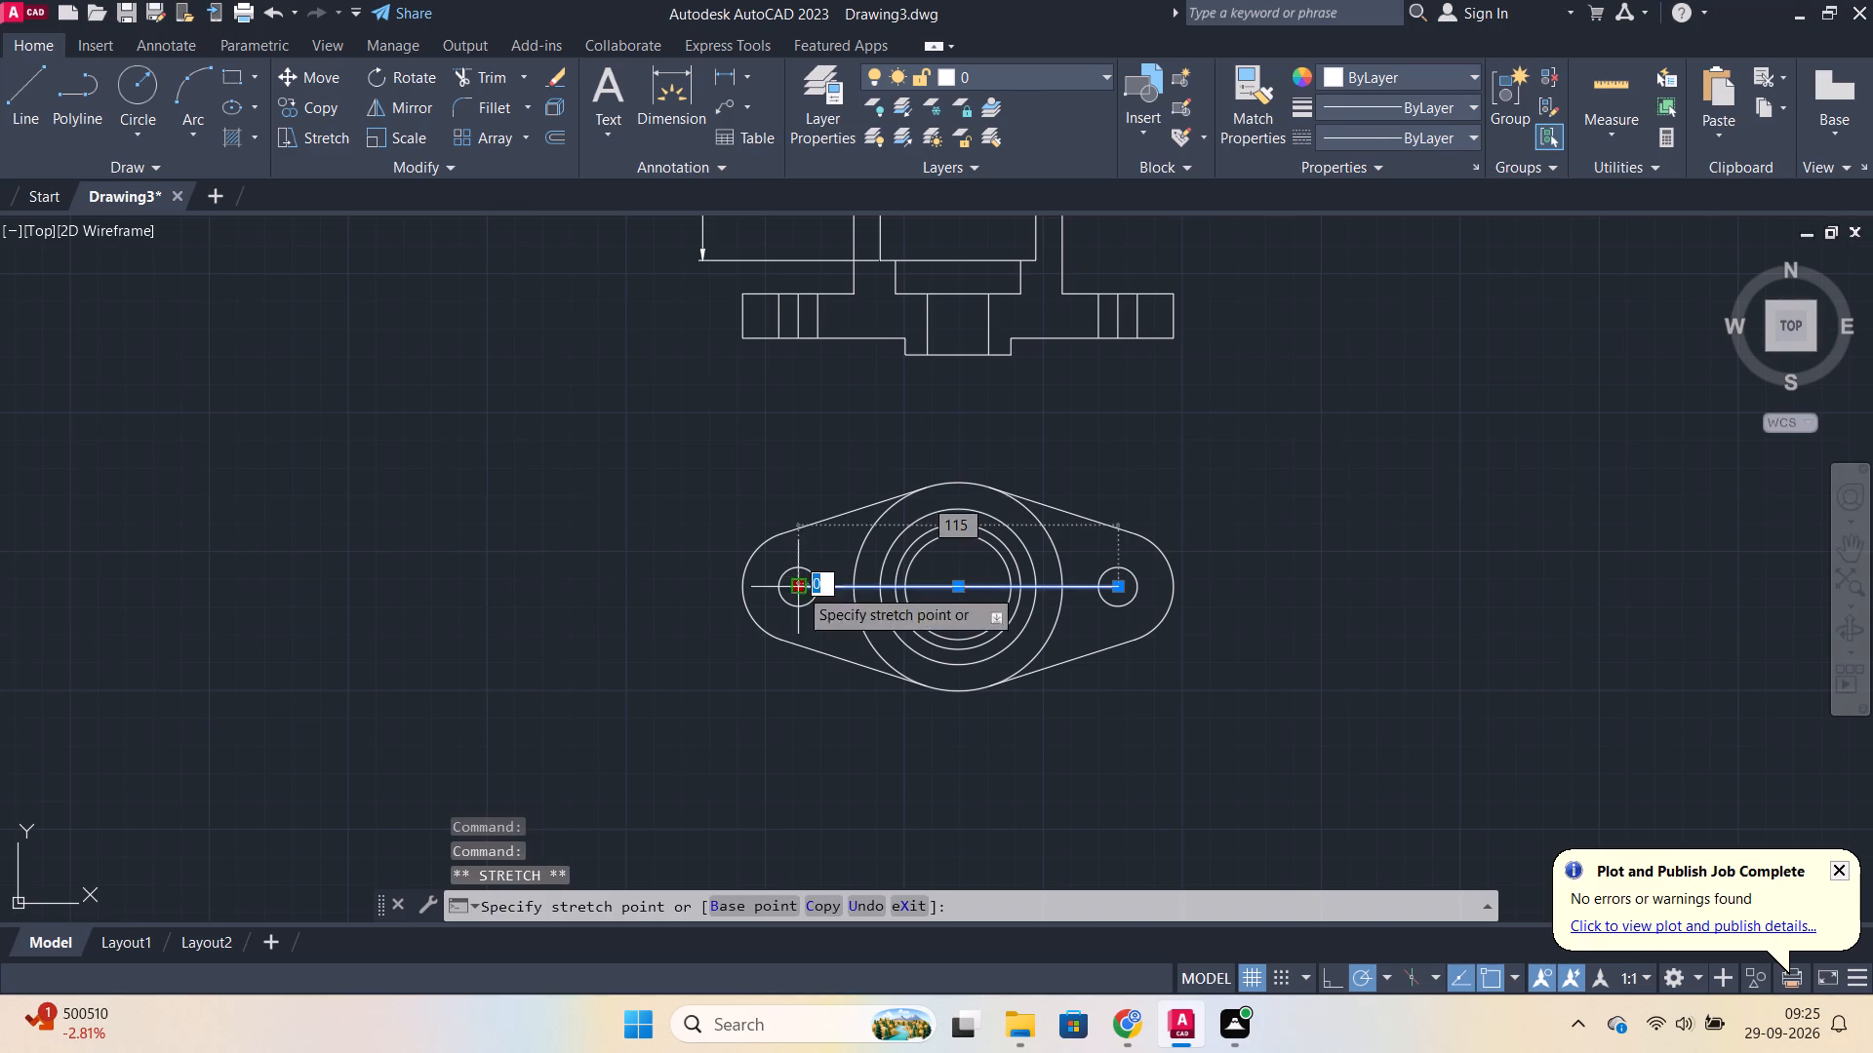
pyautogui.click(611, 591)
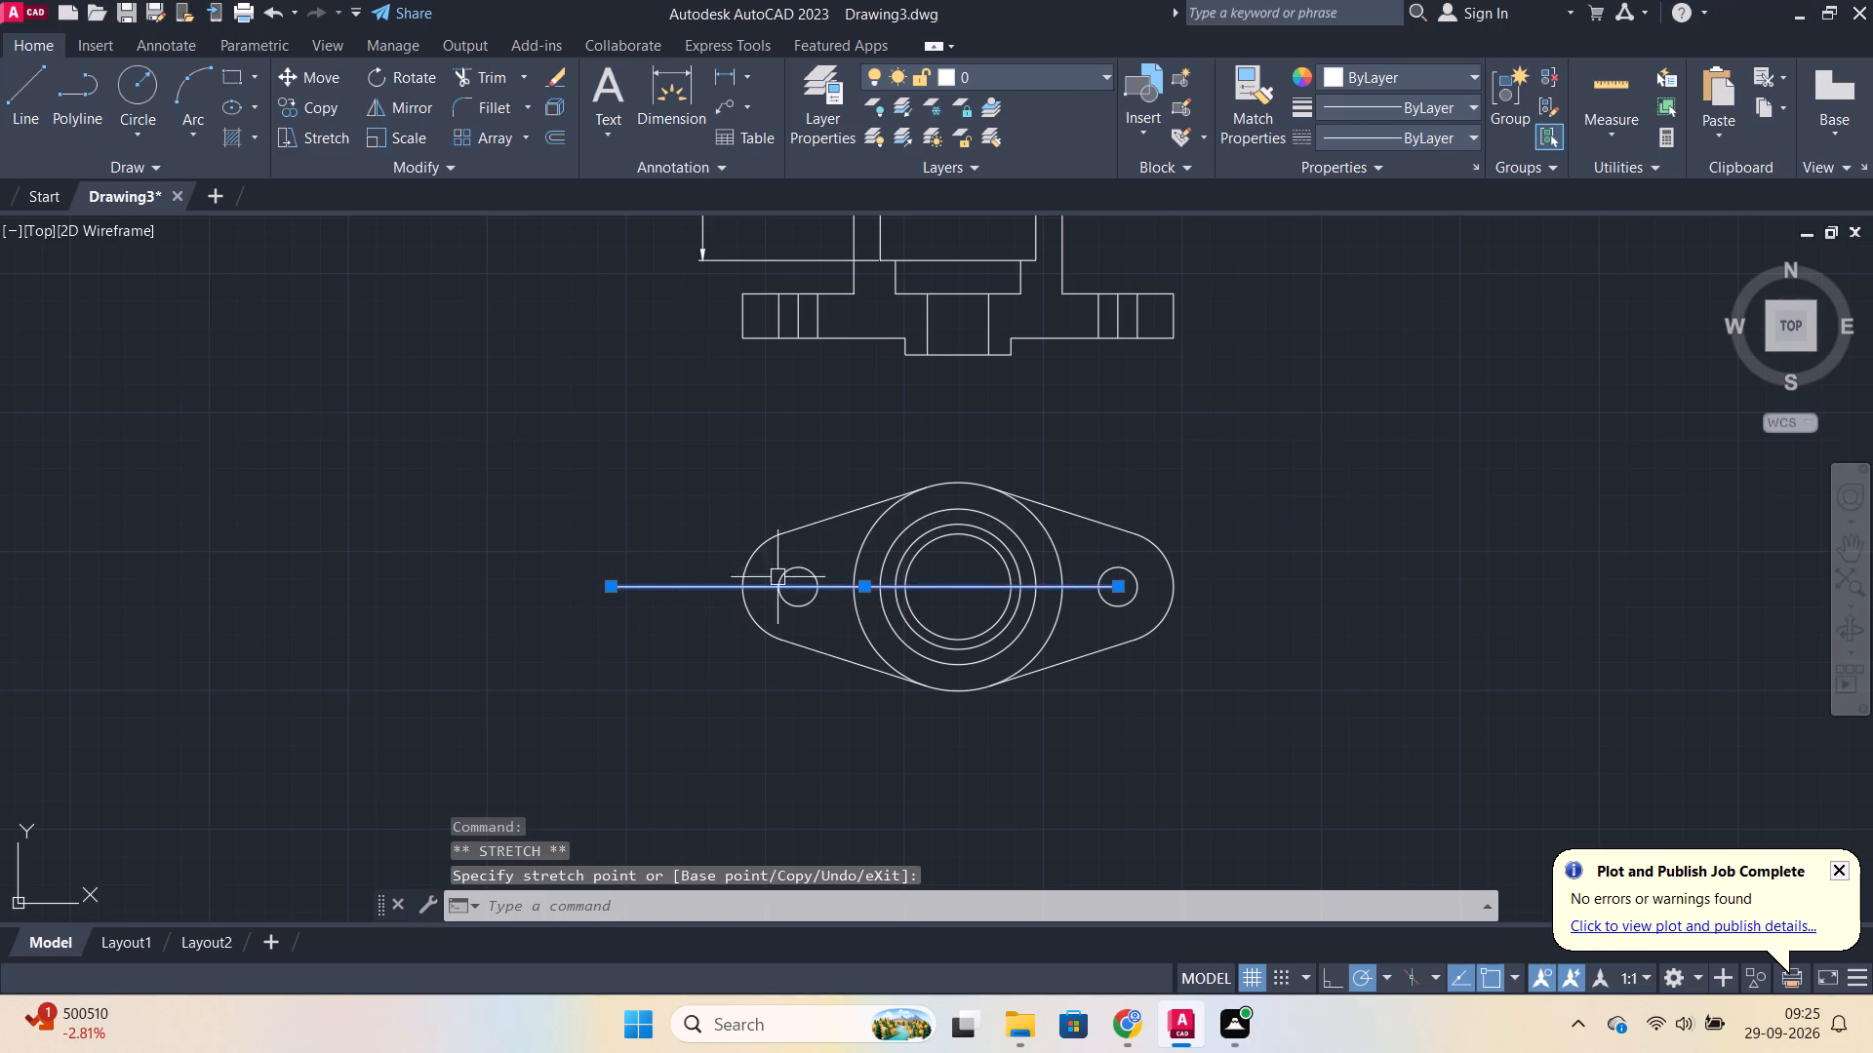
pyautogui.click(1121, 591)
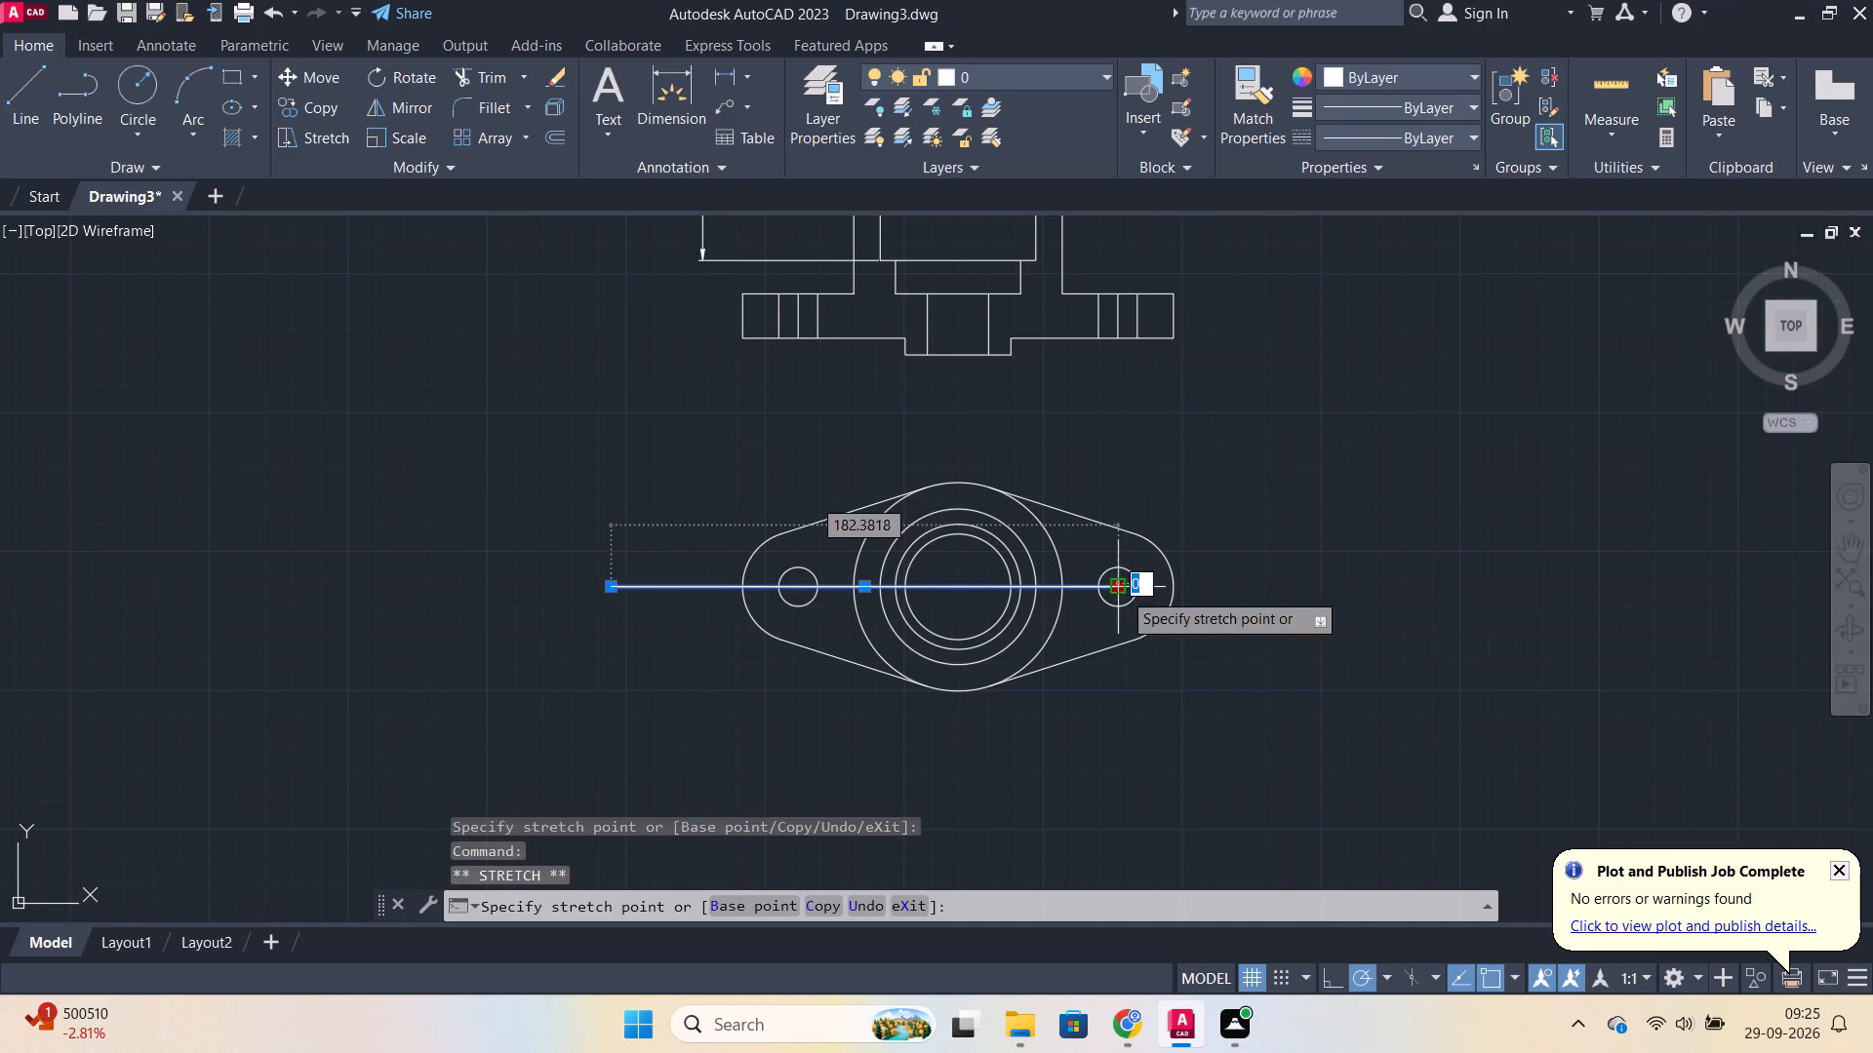
pyautogui.click(1338, 591)
pyautogui.press('Escape')
pyautogui.scroll(-1, 1251, 489)
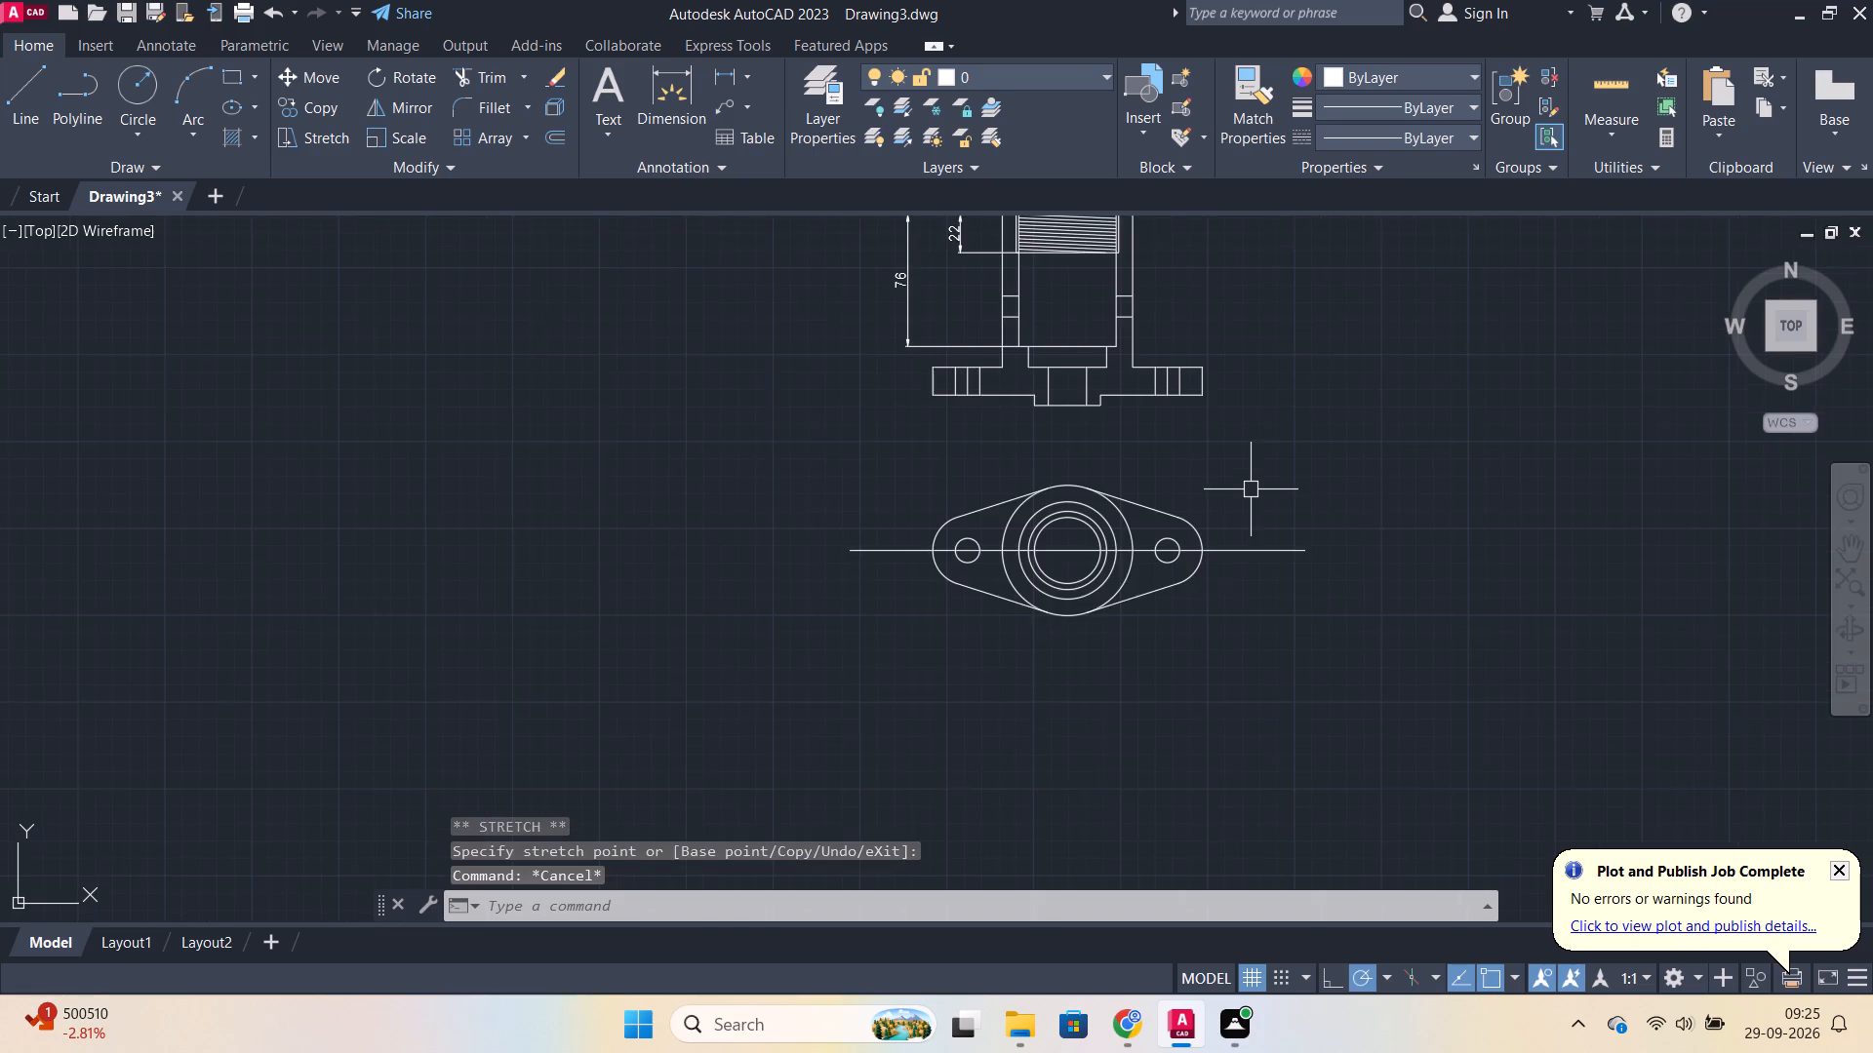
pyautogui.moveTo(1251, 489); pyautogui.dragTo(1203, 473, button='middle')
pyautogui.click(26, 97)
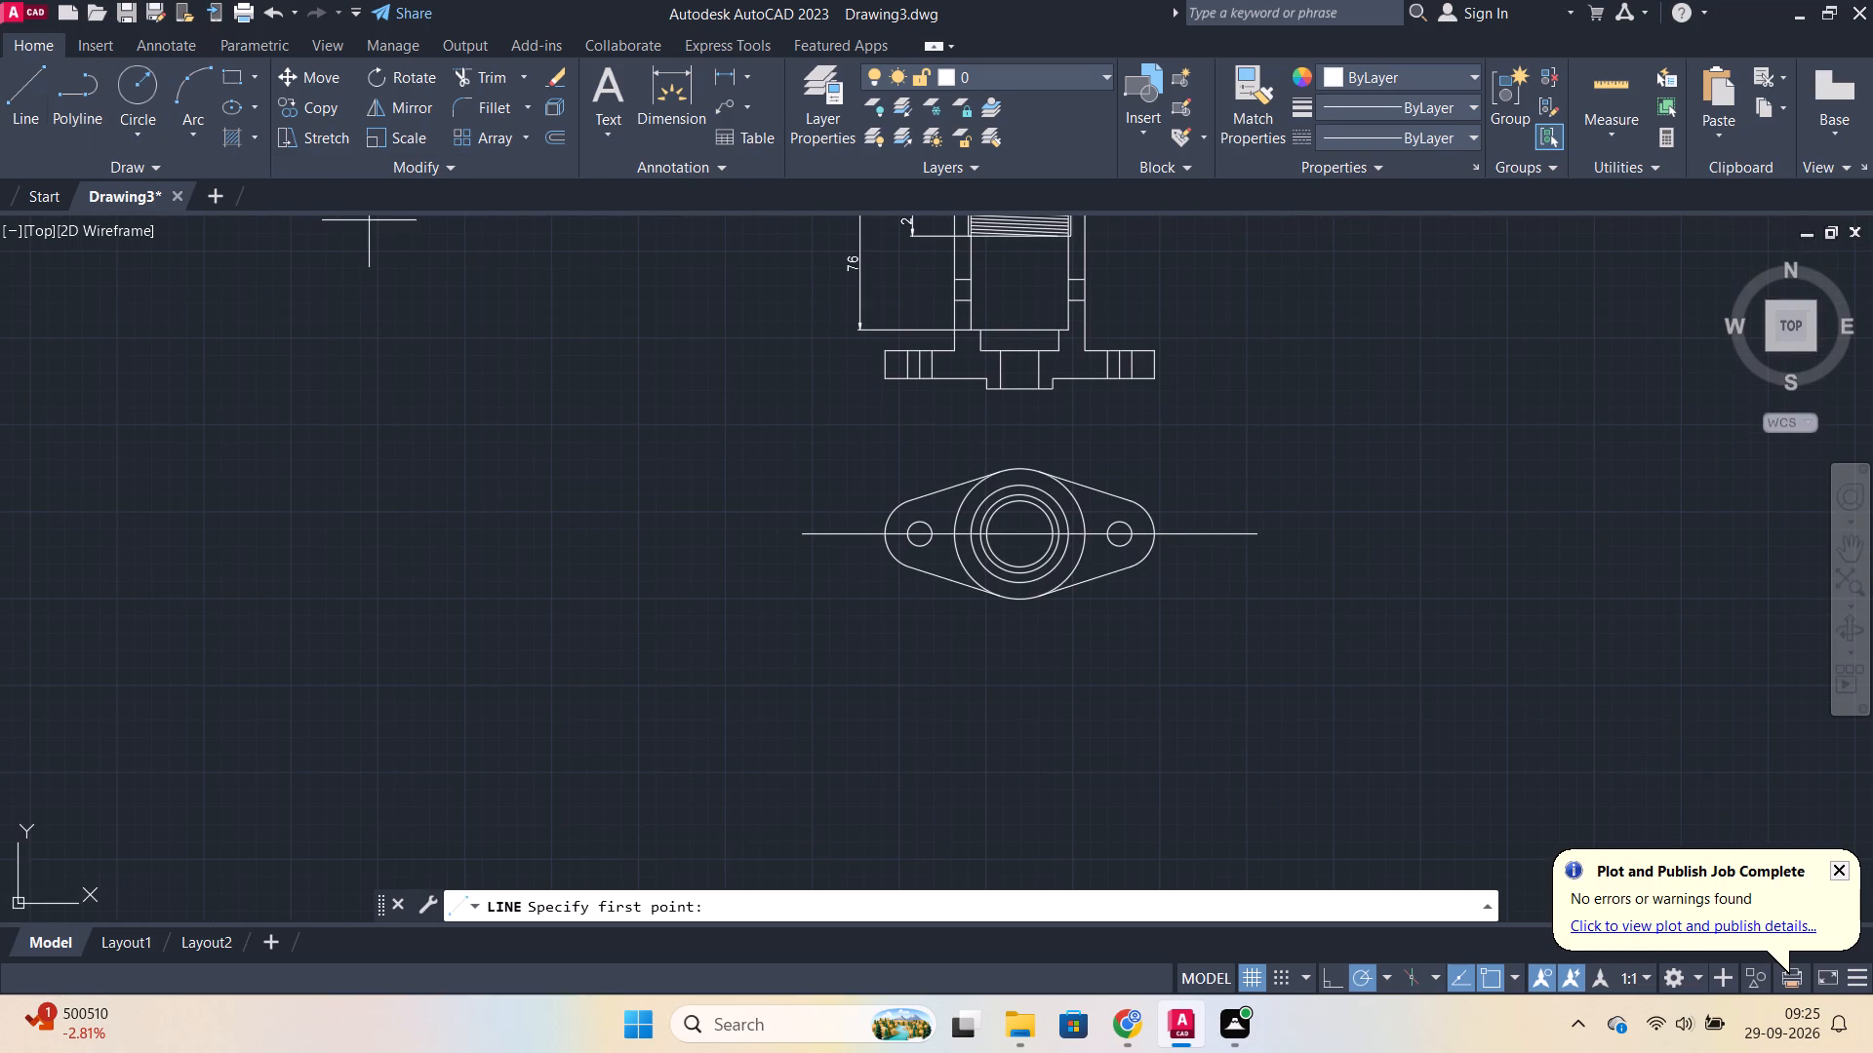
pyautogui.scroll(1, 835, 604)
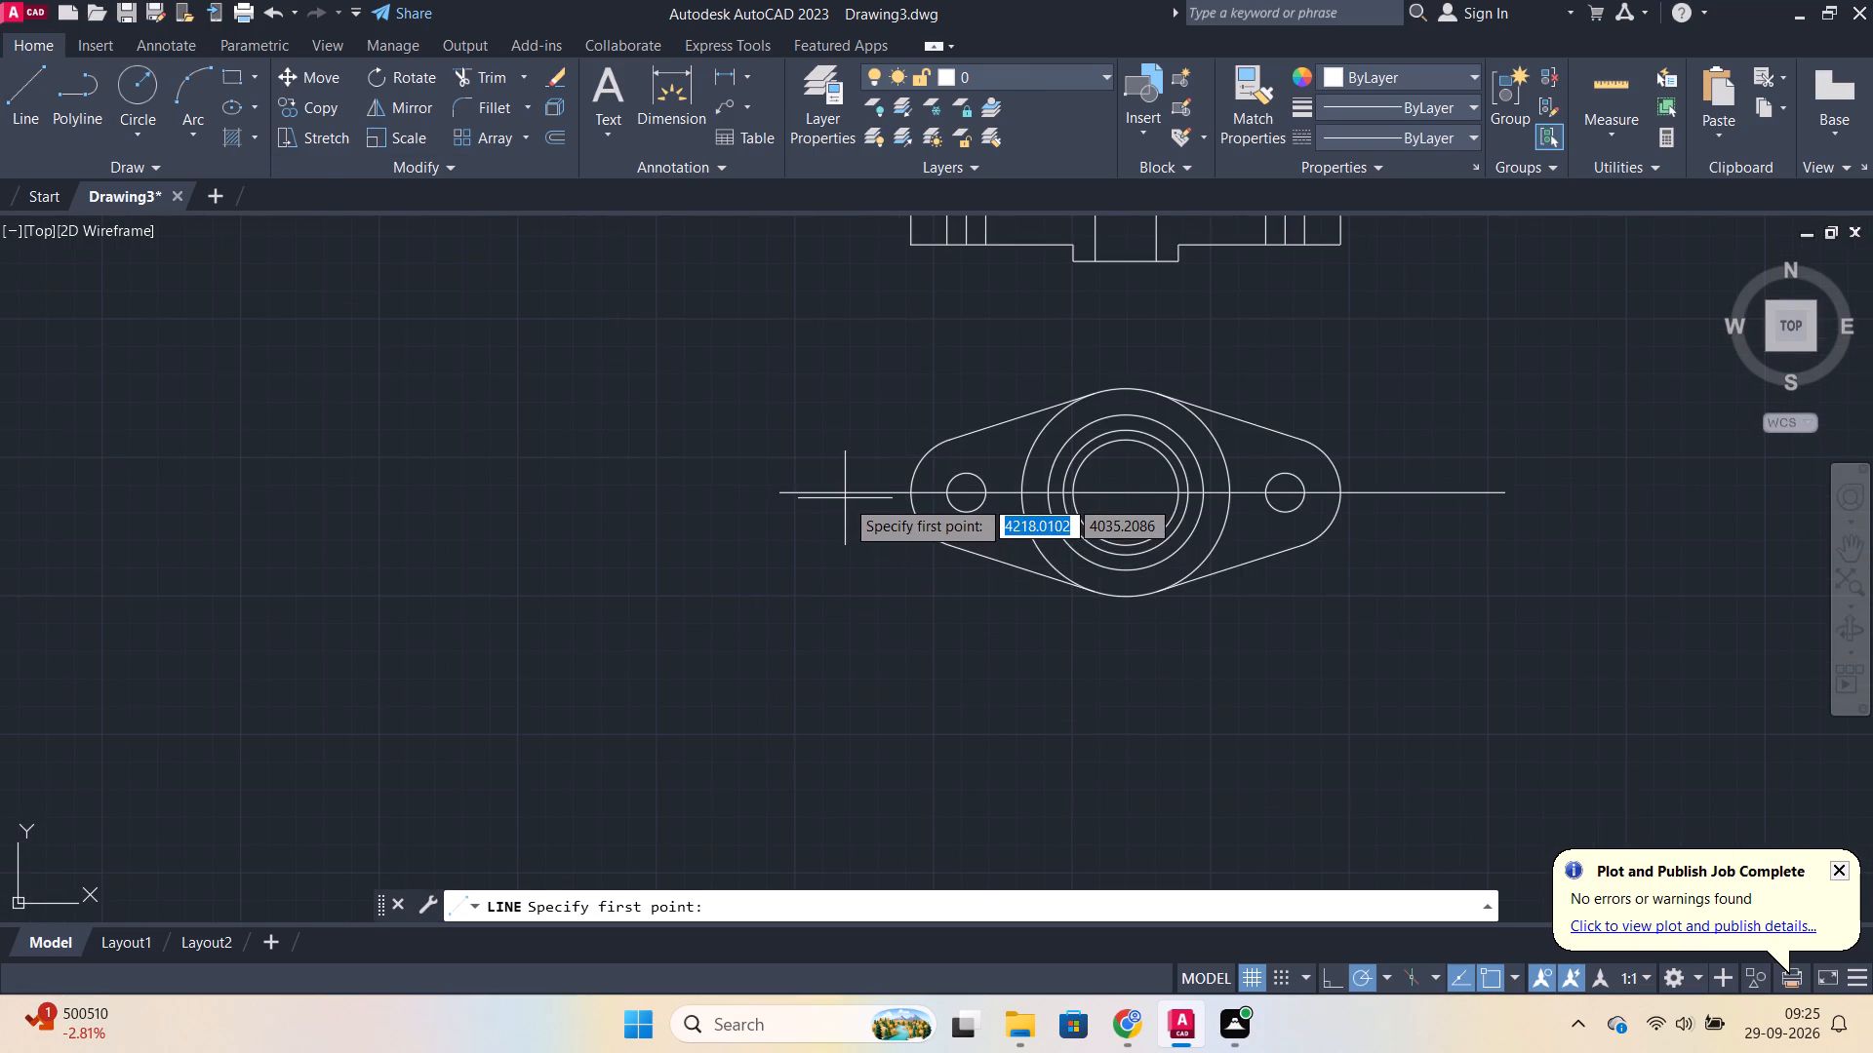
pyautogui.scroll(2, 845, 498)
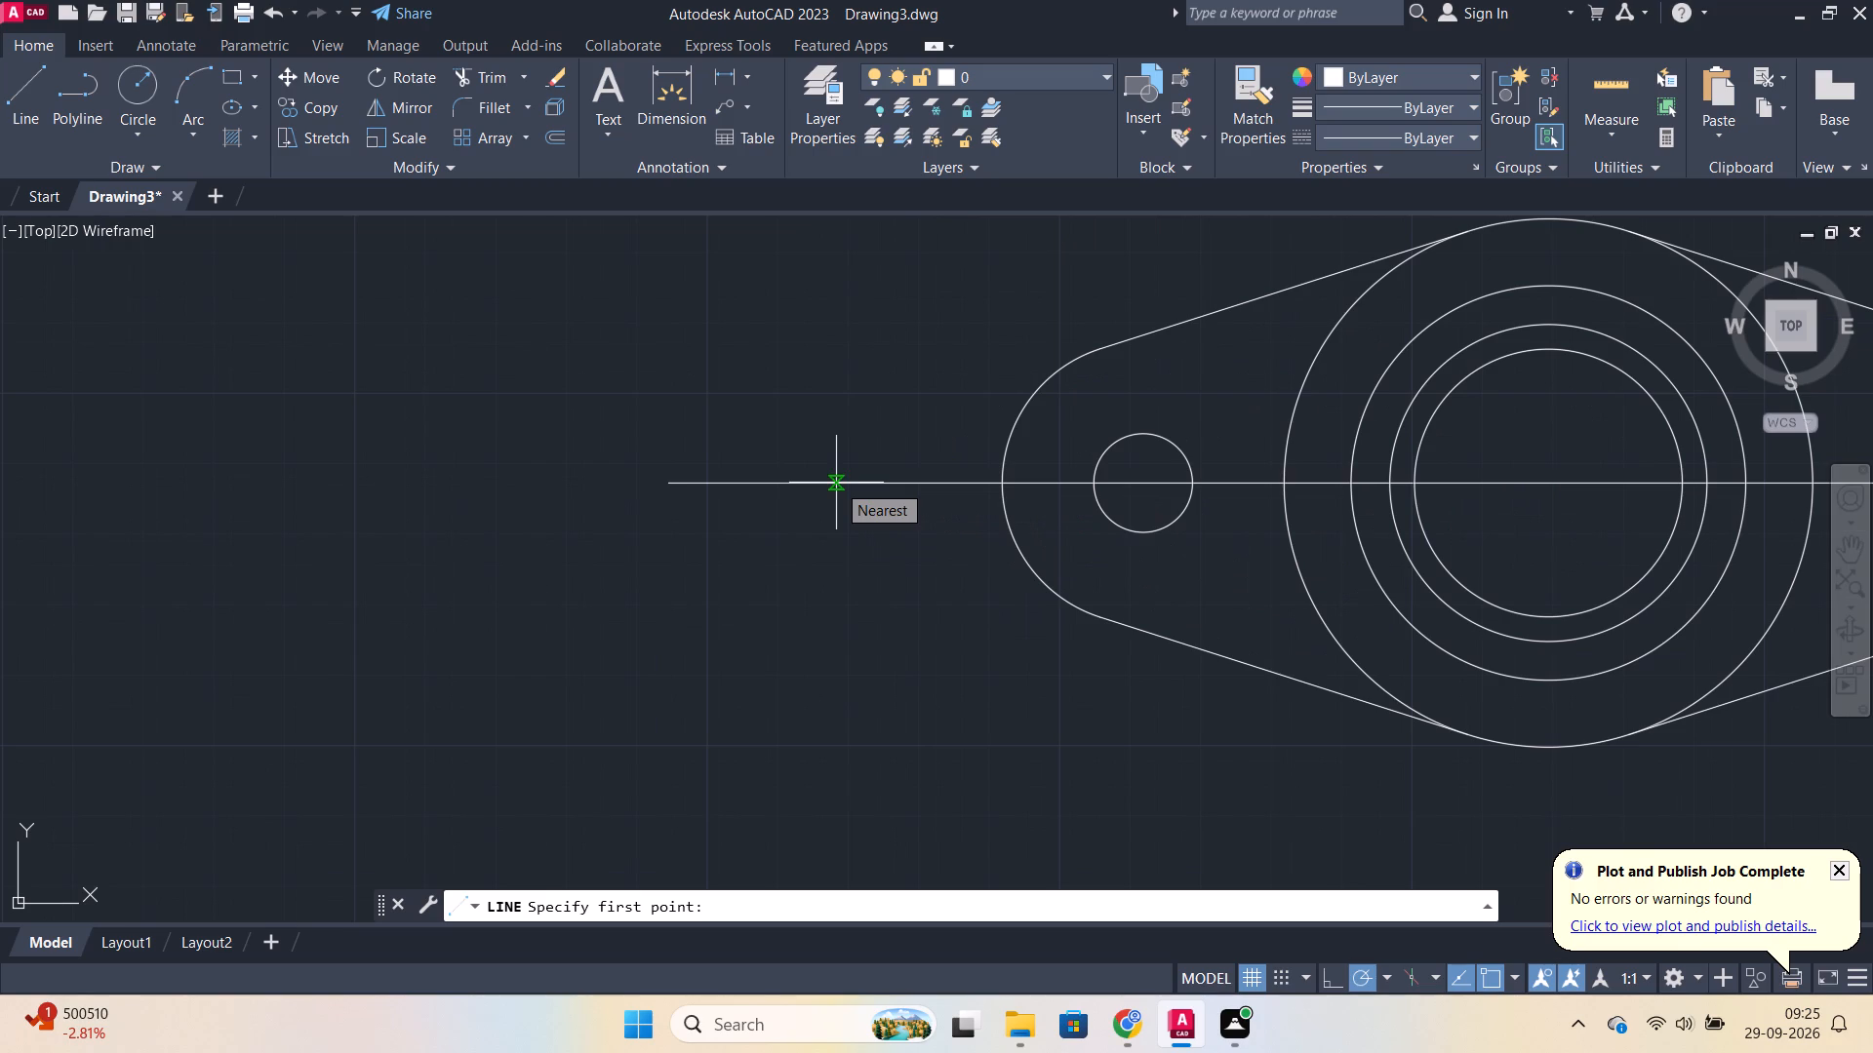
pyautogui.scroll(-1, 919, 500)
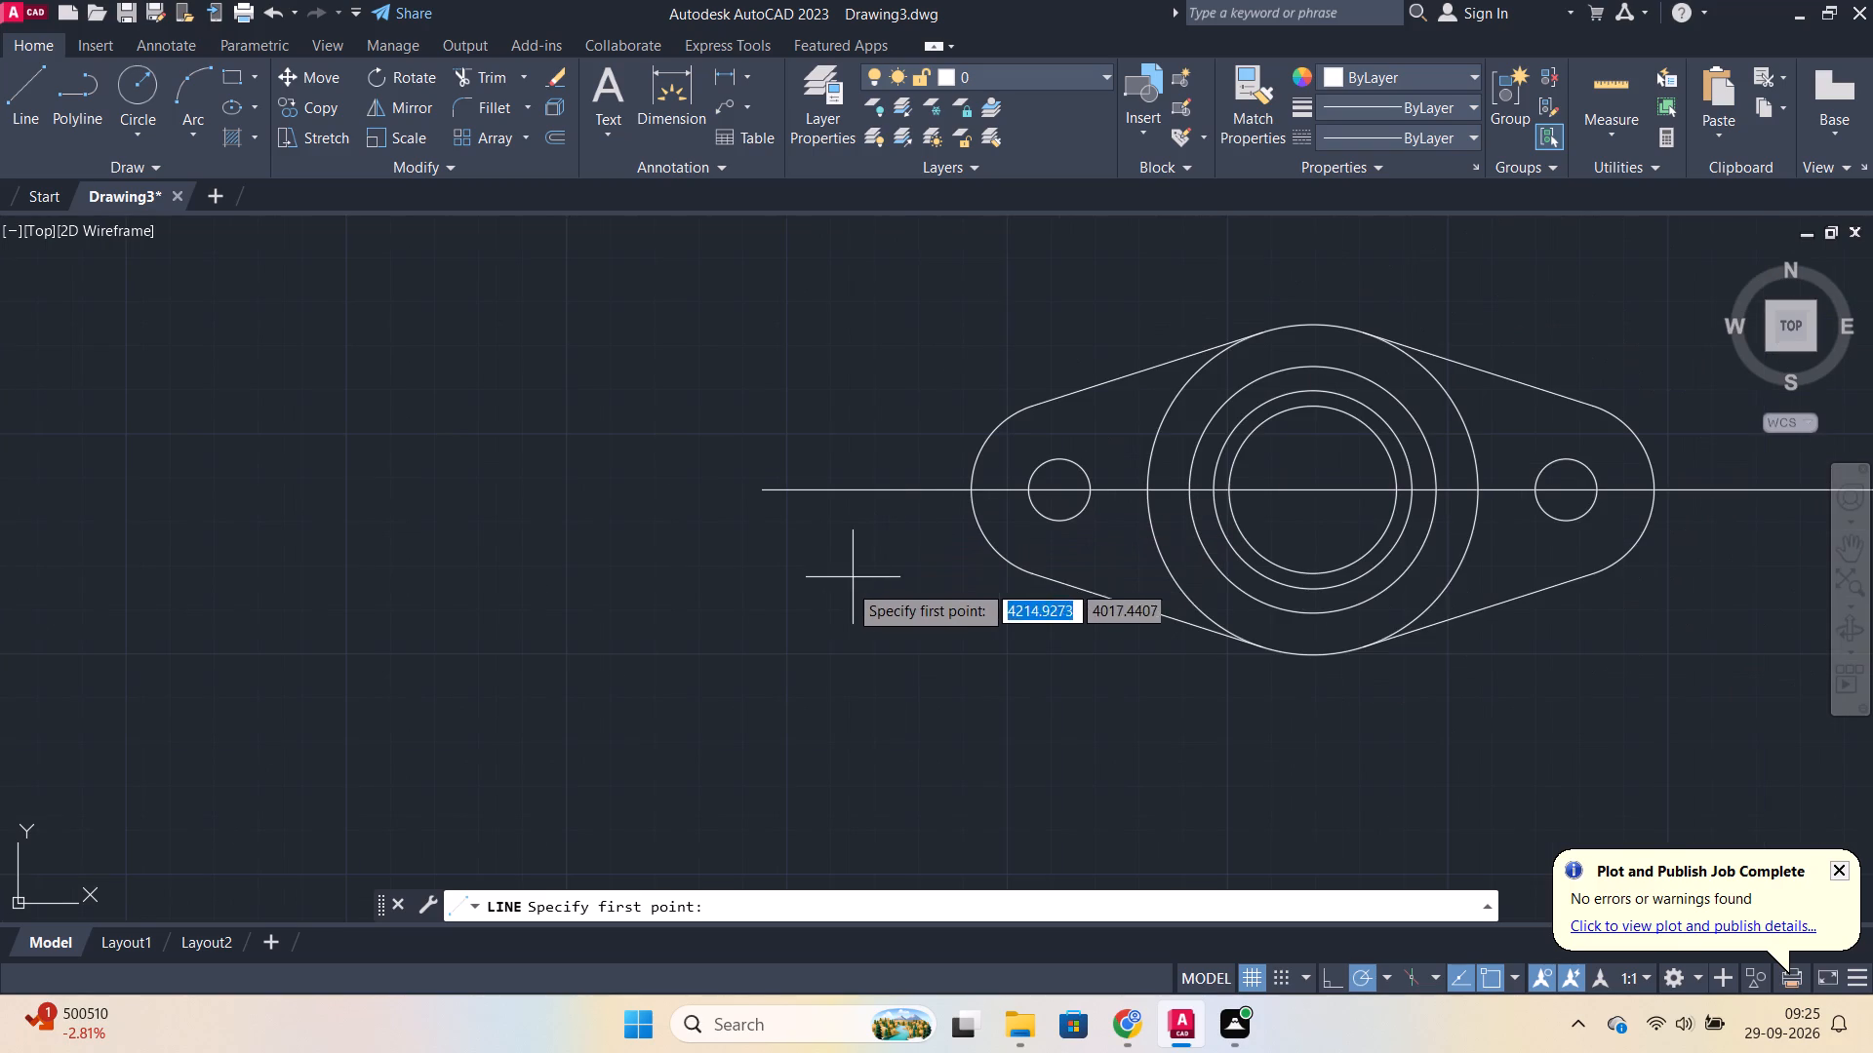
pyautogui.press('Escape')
# Insert the Arrows - Imperial block from the tool palettes at annotation scale 1:4, just below the extended centre line's left end.
pyautogui.write('tp')
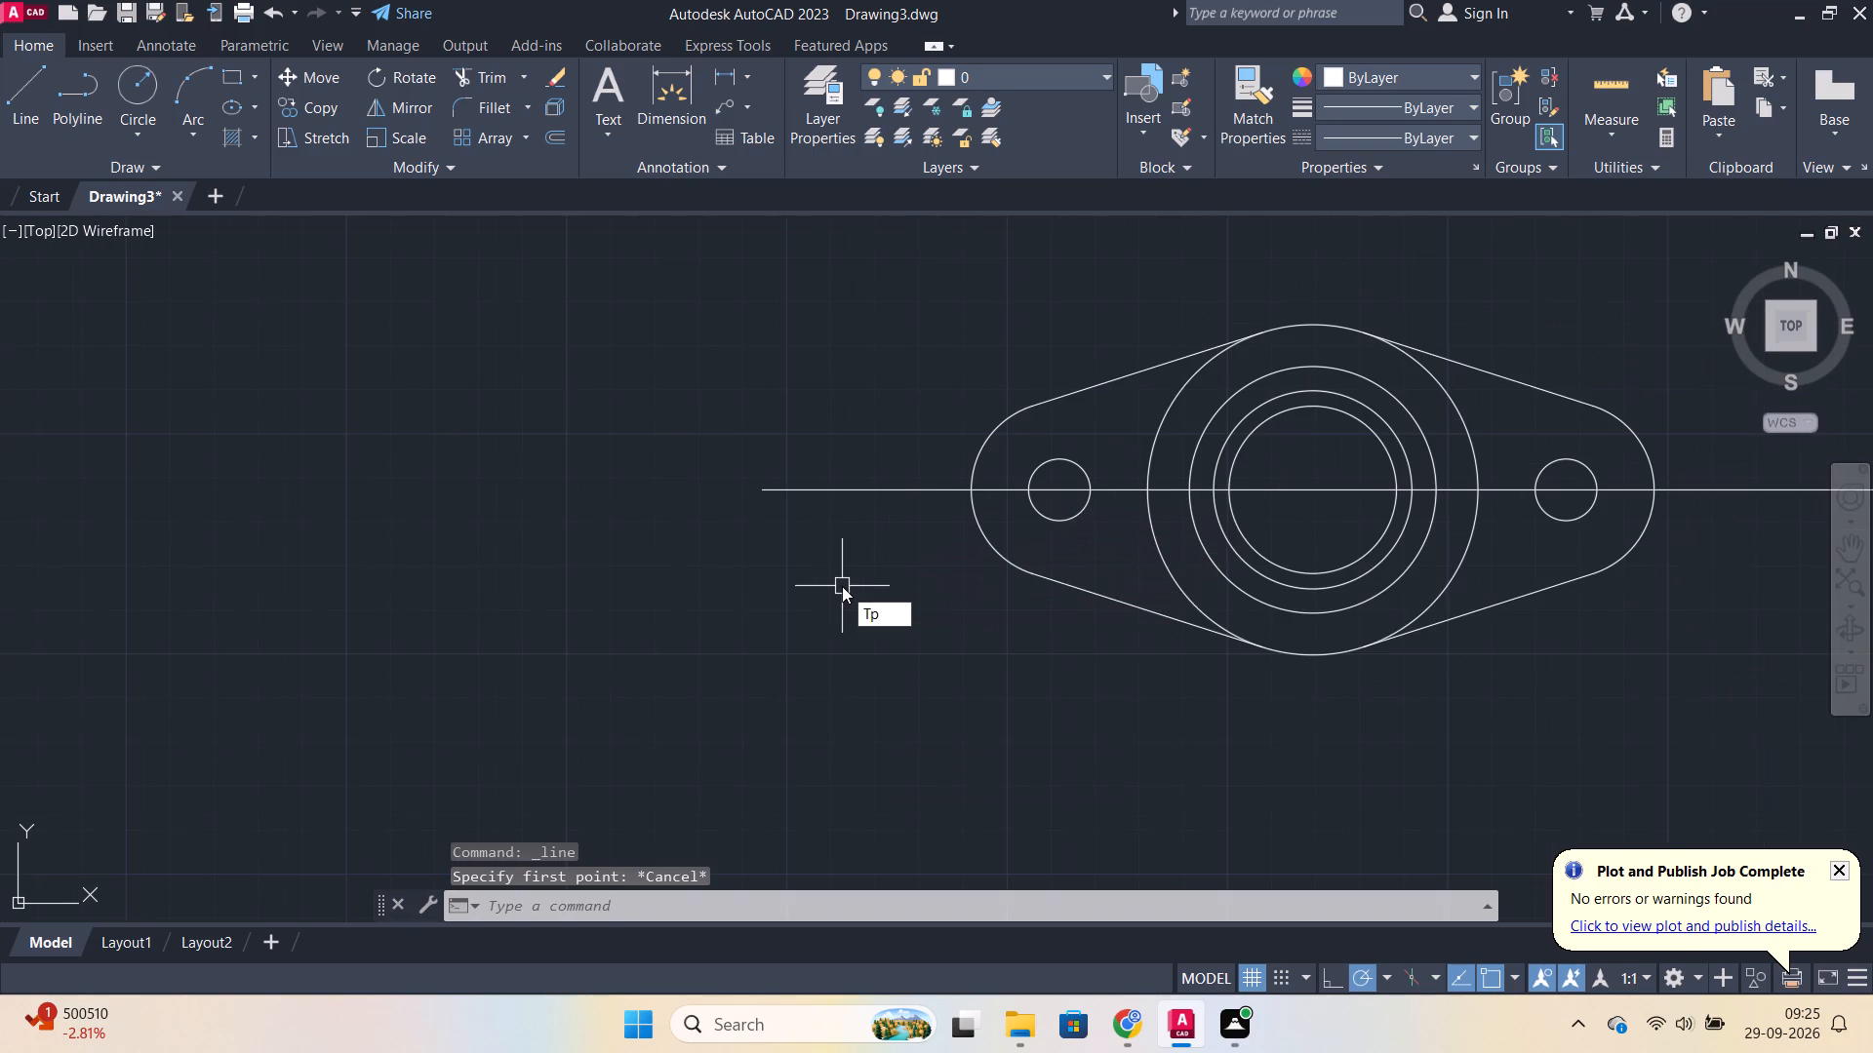
pyautogui.click(976, 634)
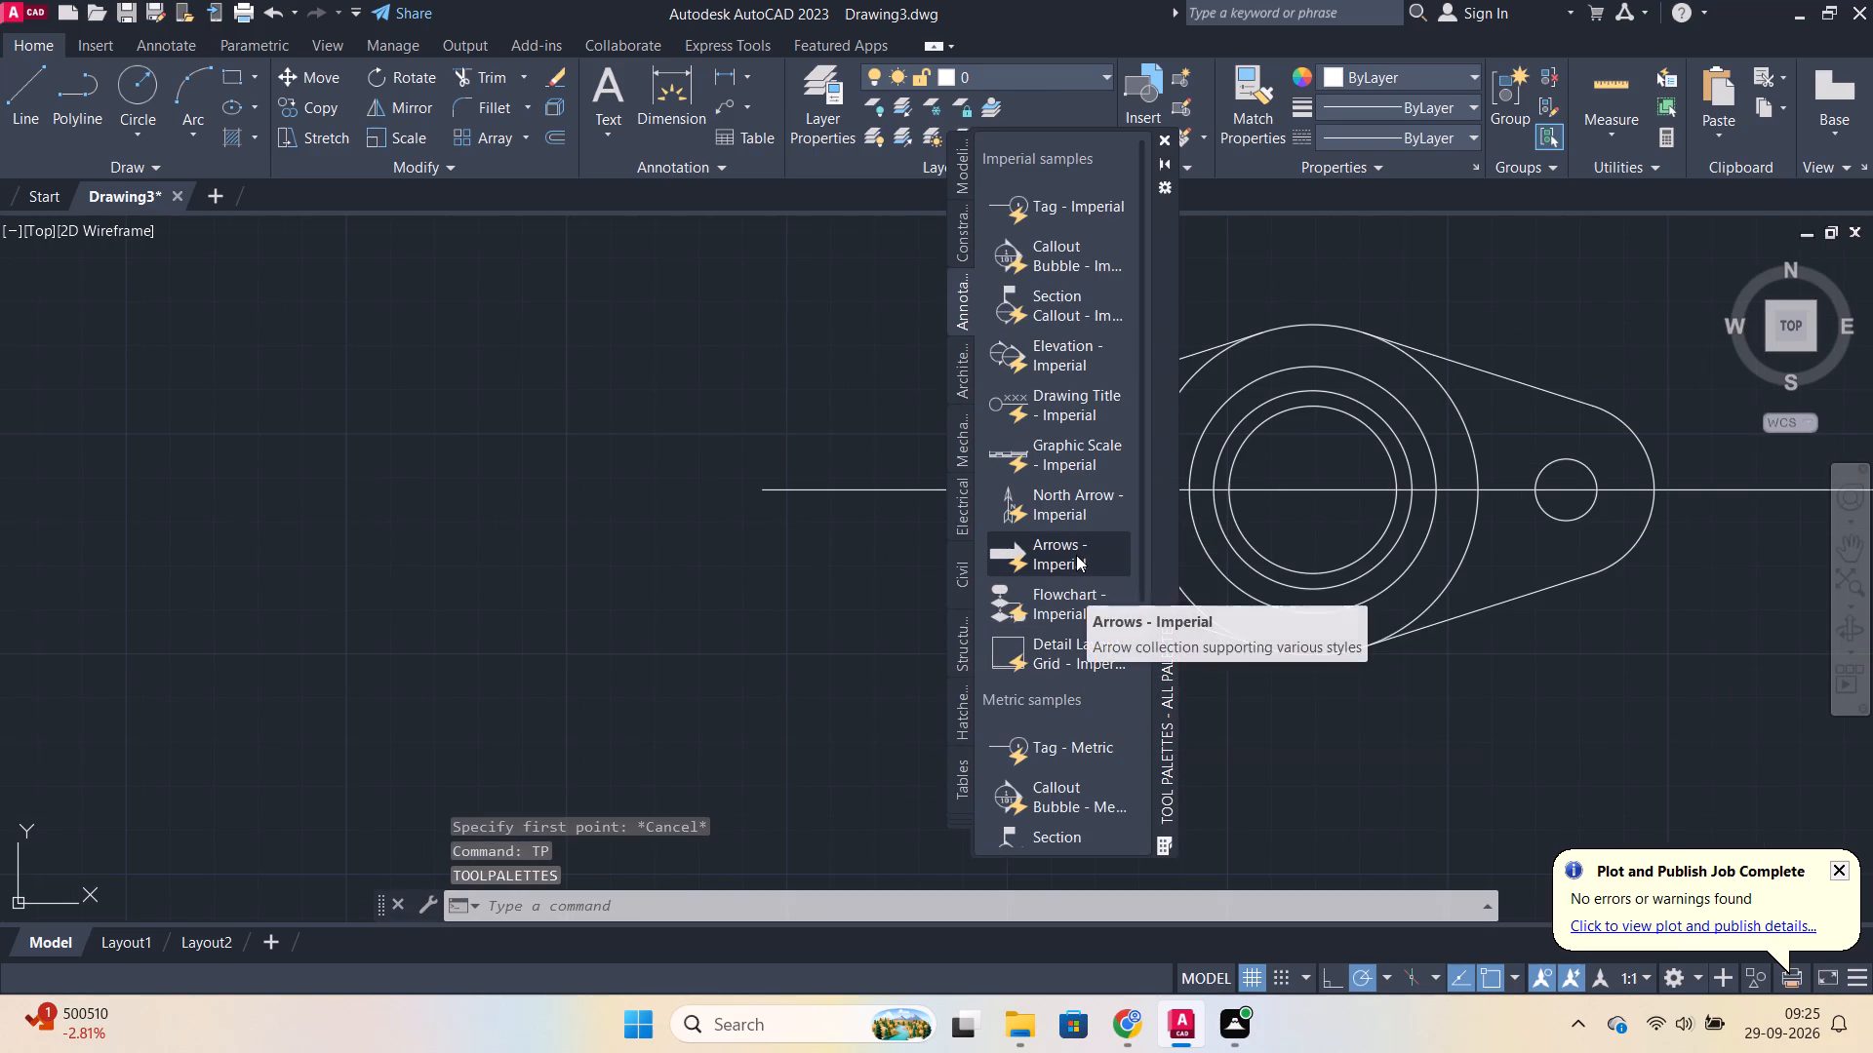
pyautogui.click(1076, 555)
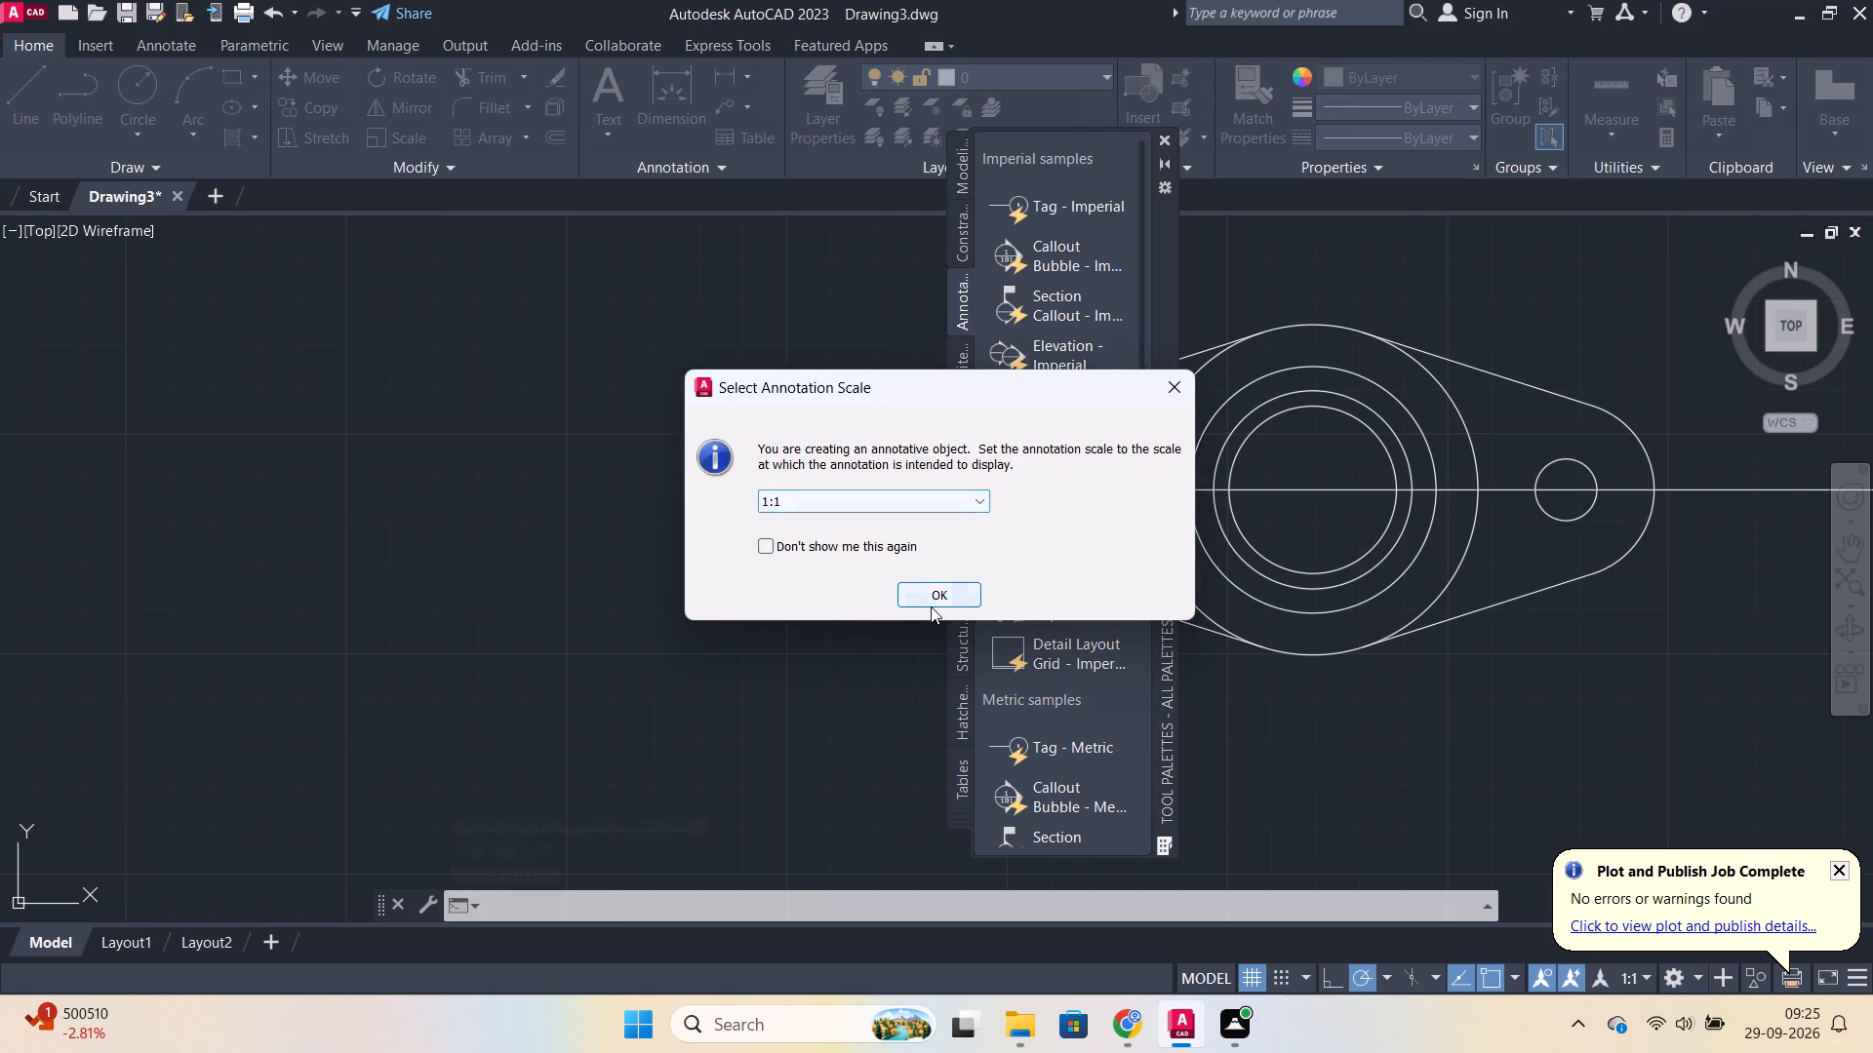
pyautogui.click(934, 494)
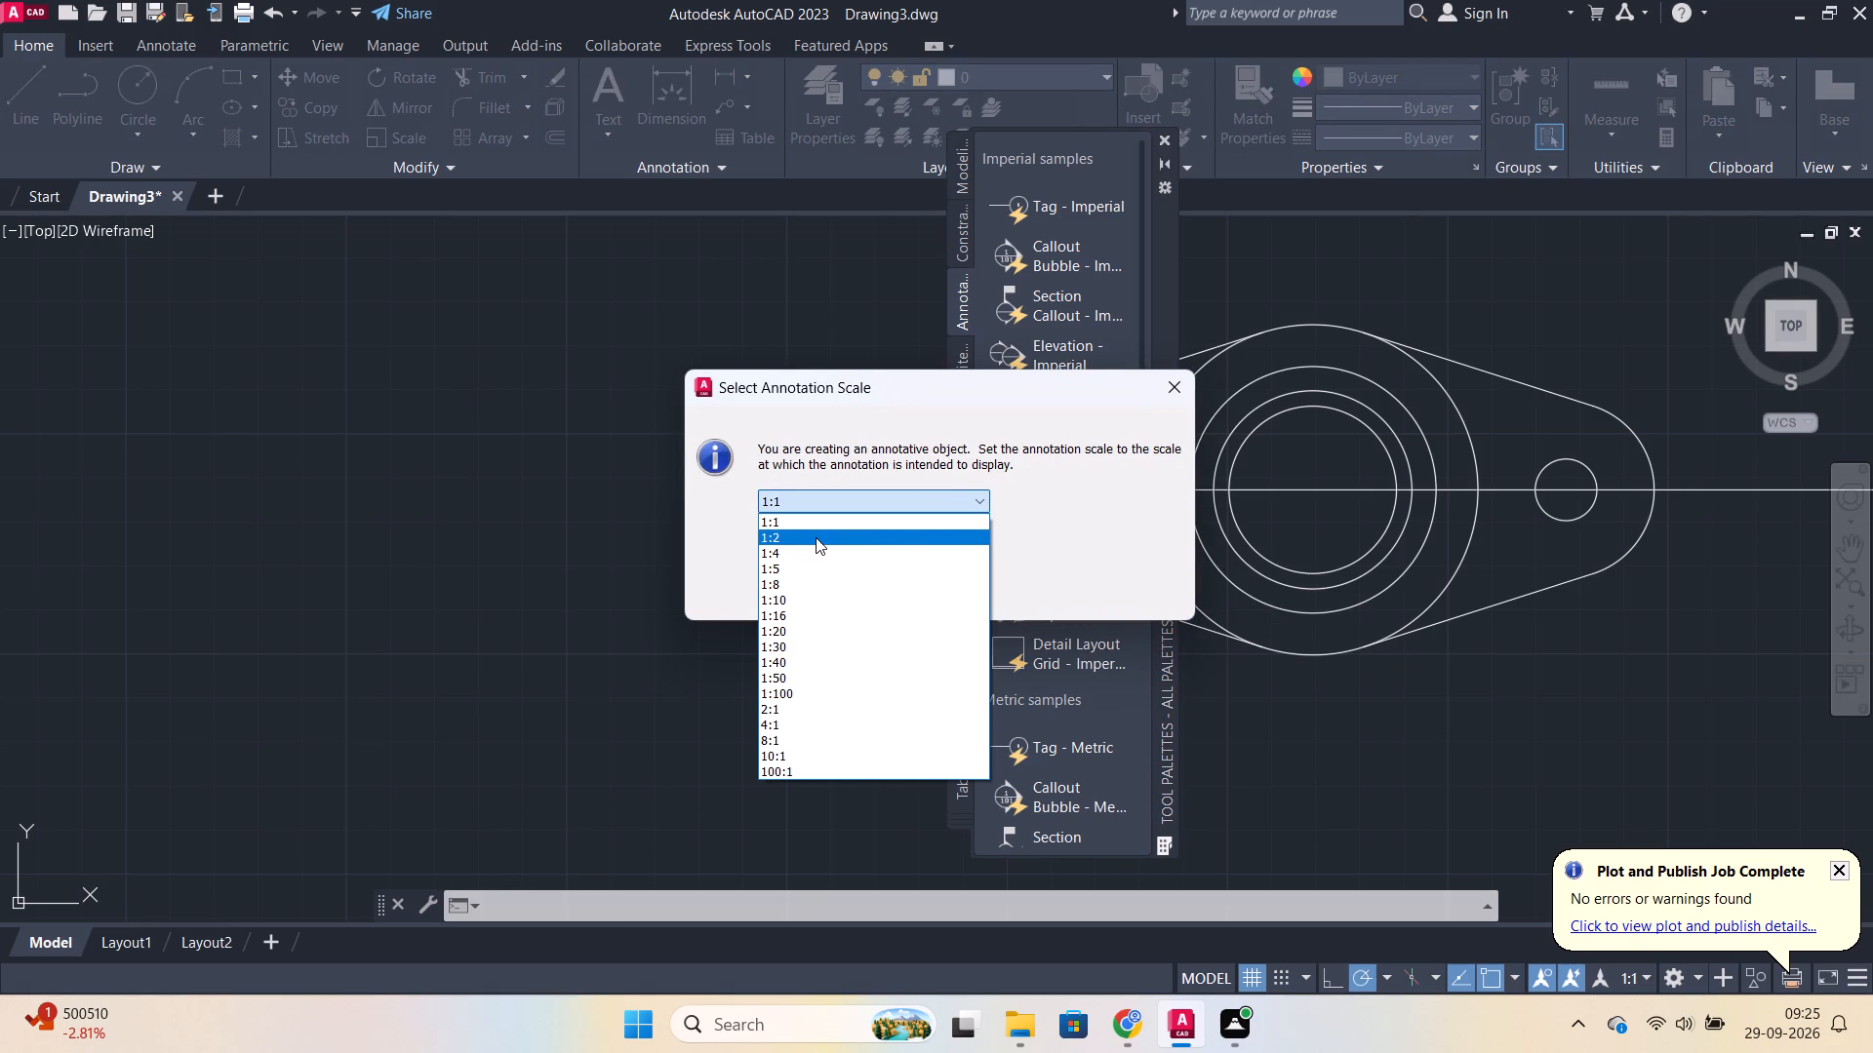
pyautogui.click(803, 550)
pyautogui.click(931, 592)
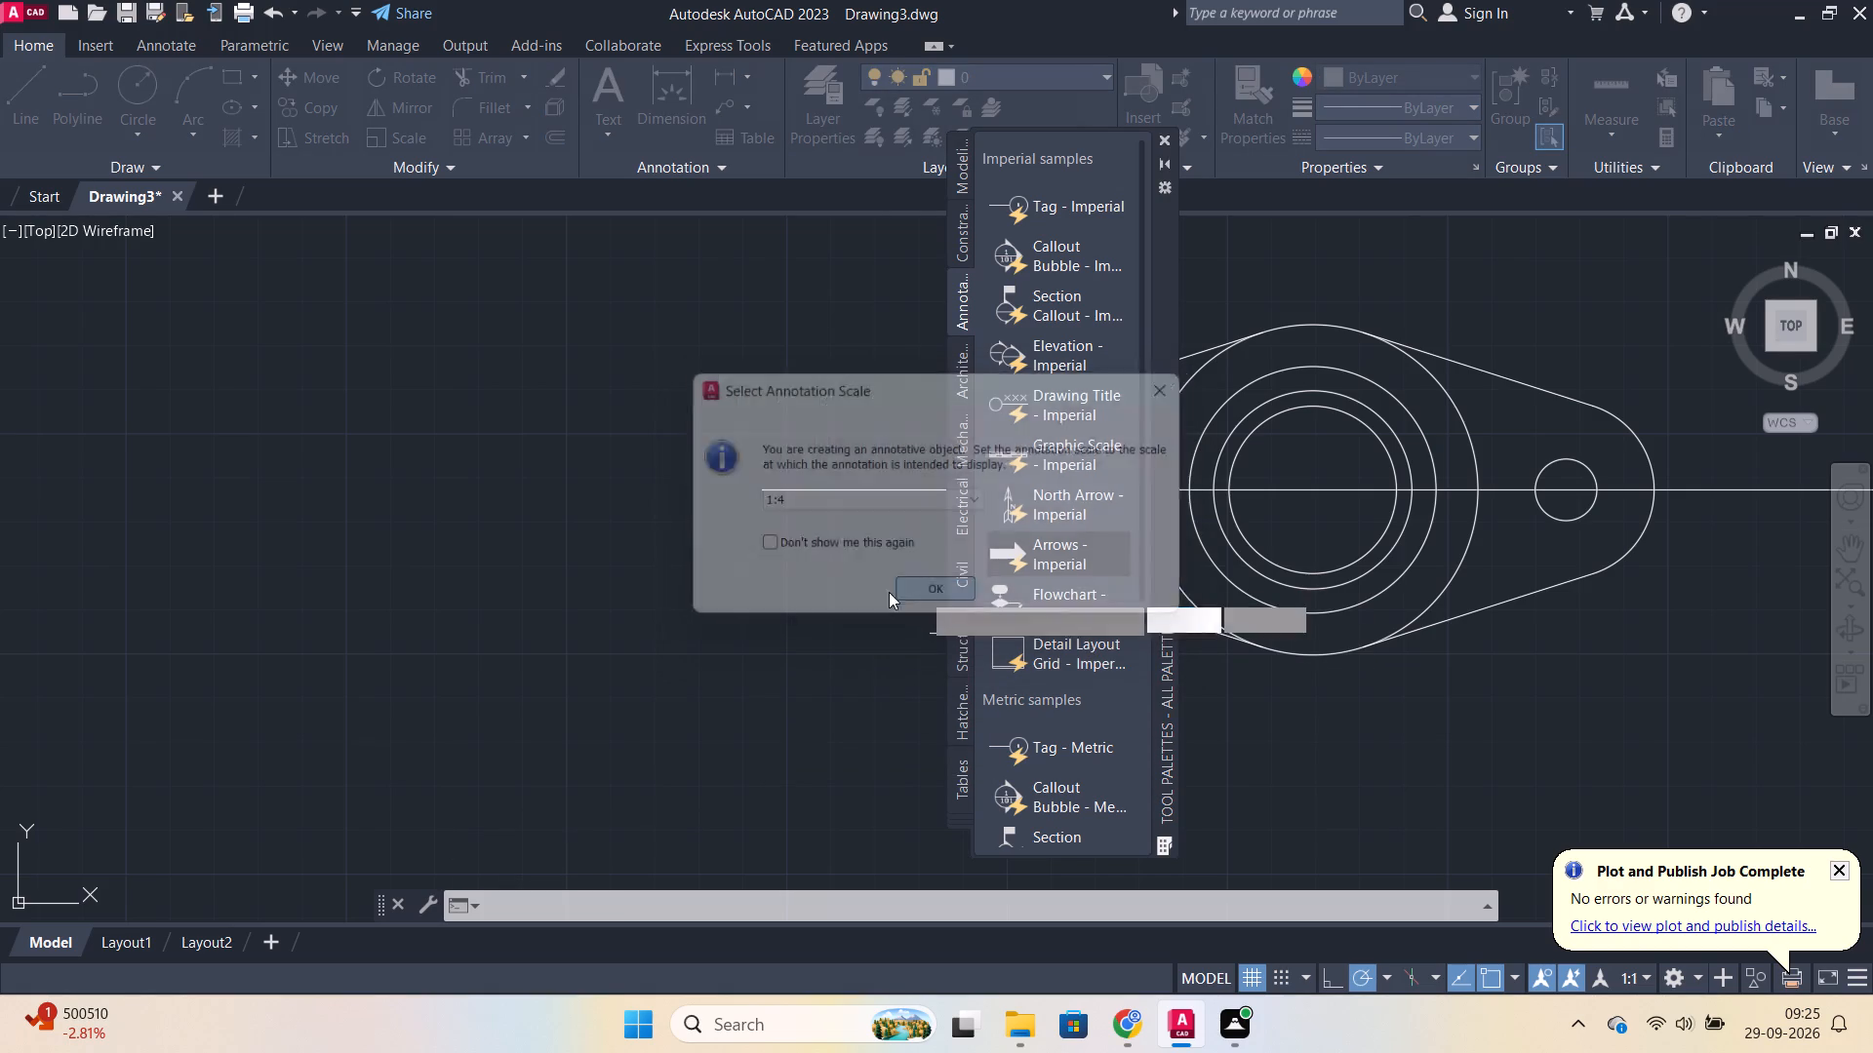
pyautogui.click(858, 512)
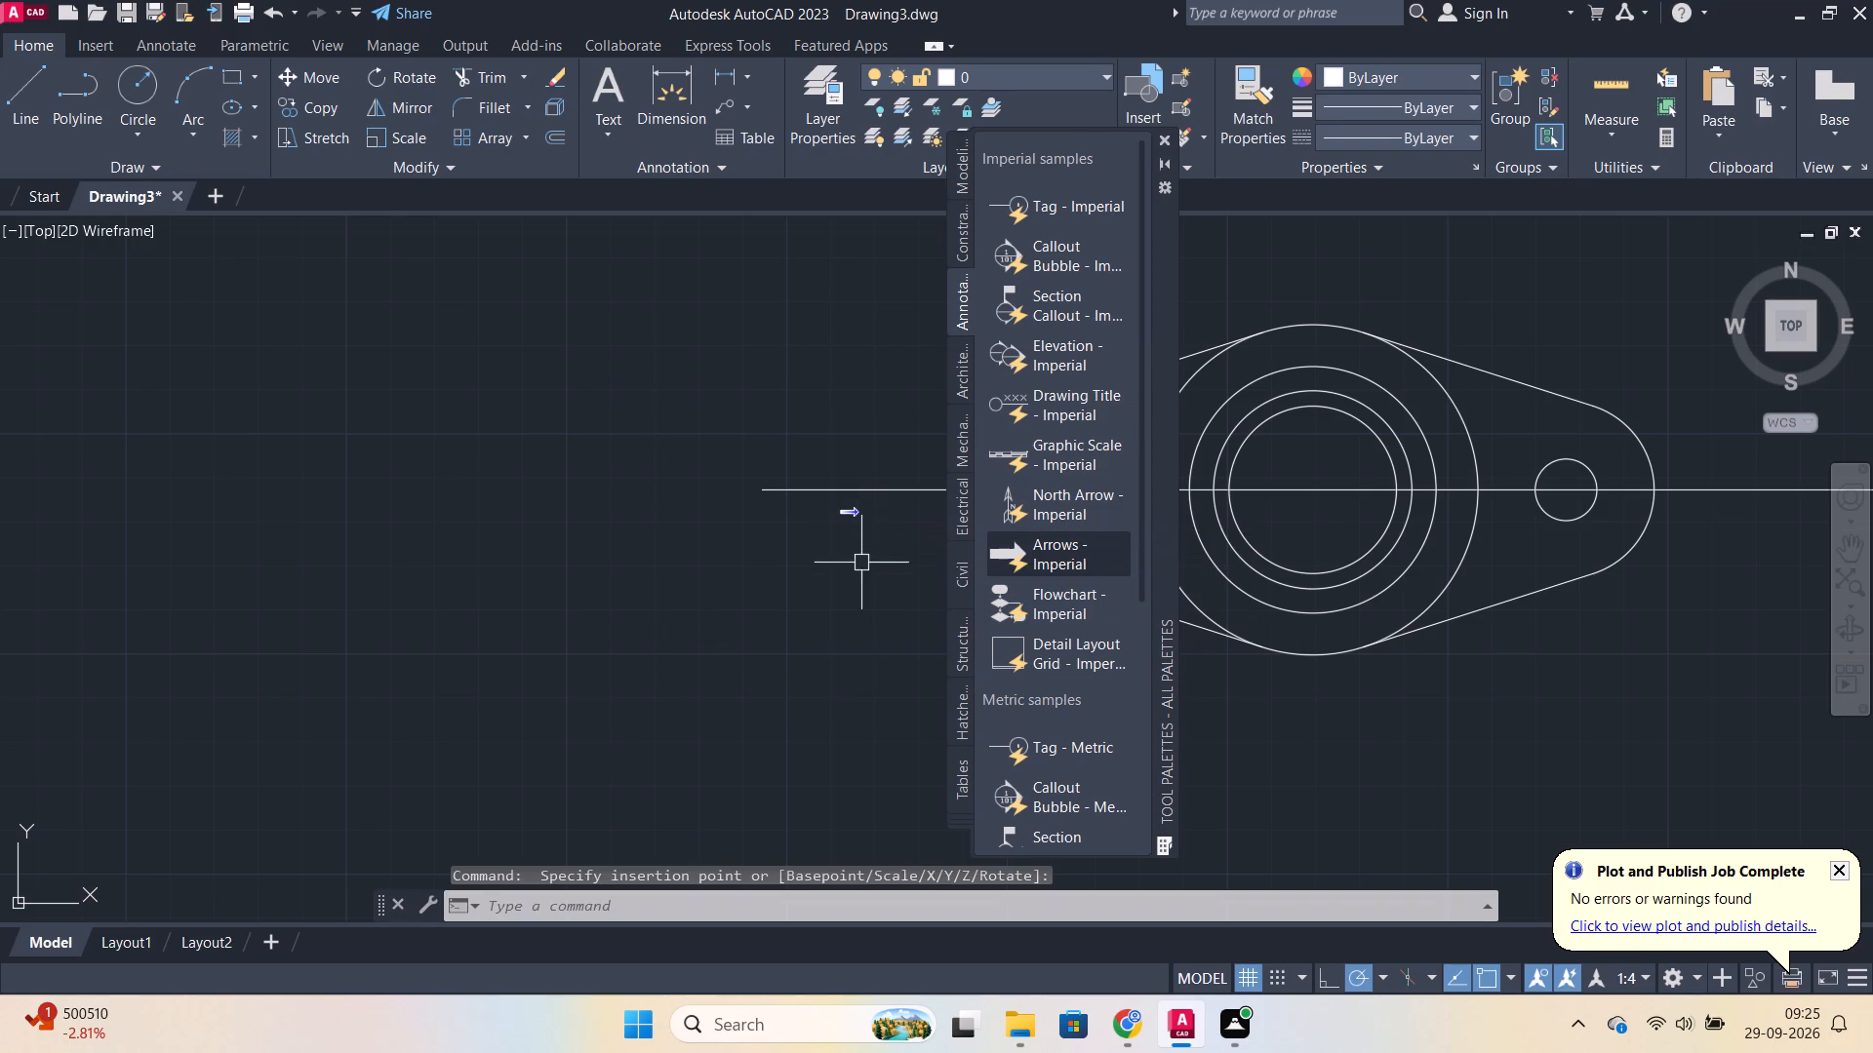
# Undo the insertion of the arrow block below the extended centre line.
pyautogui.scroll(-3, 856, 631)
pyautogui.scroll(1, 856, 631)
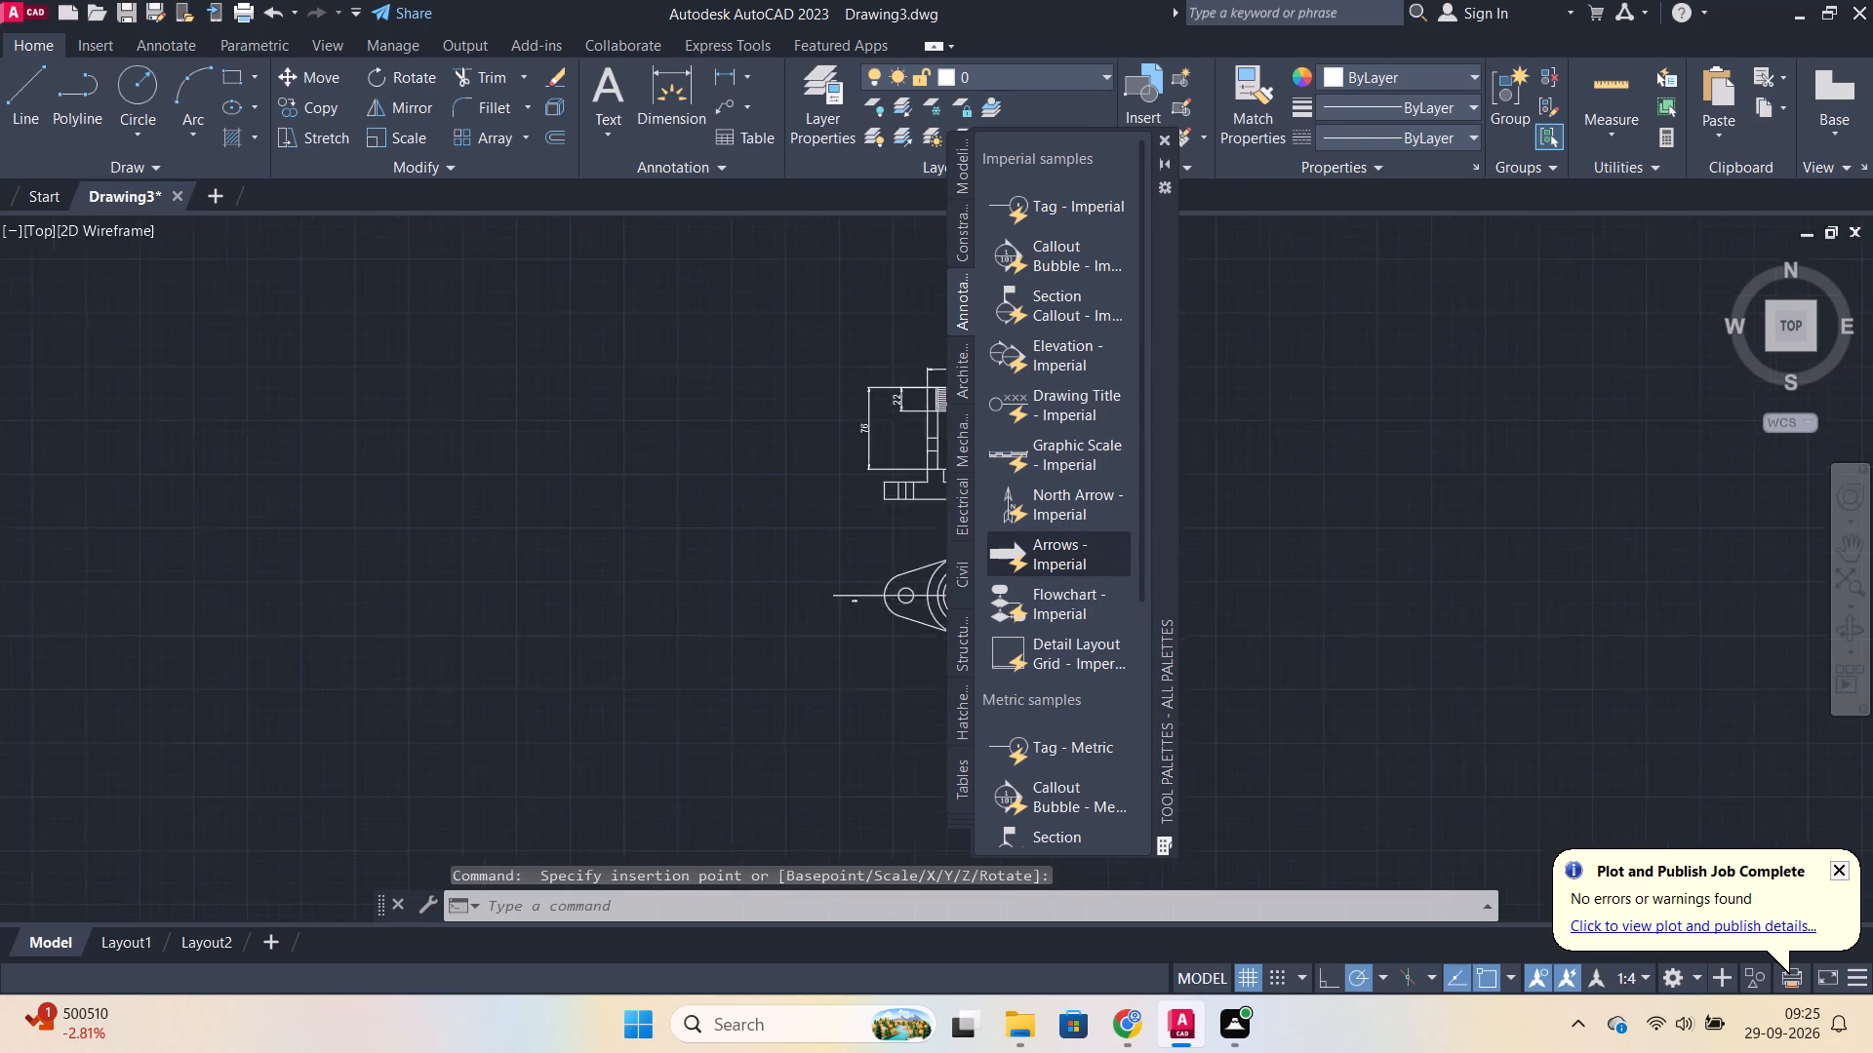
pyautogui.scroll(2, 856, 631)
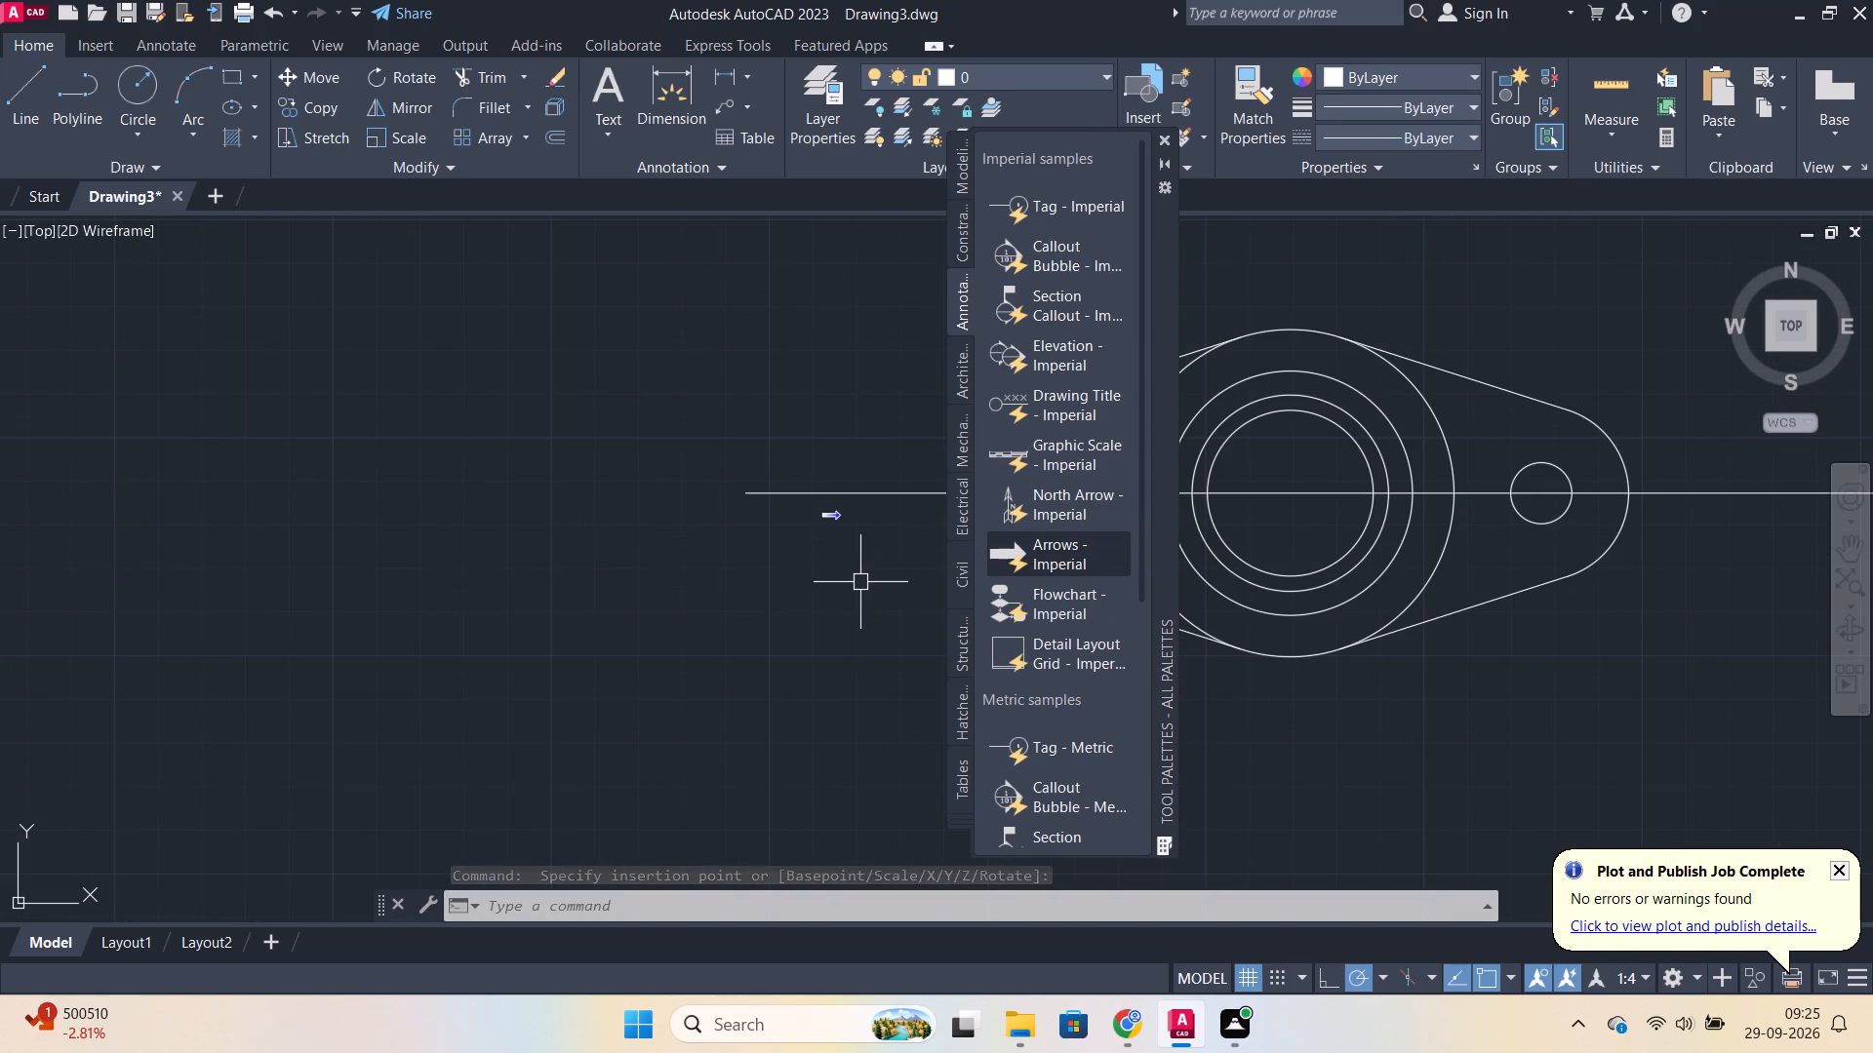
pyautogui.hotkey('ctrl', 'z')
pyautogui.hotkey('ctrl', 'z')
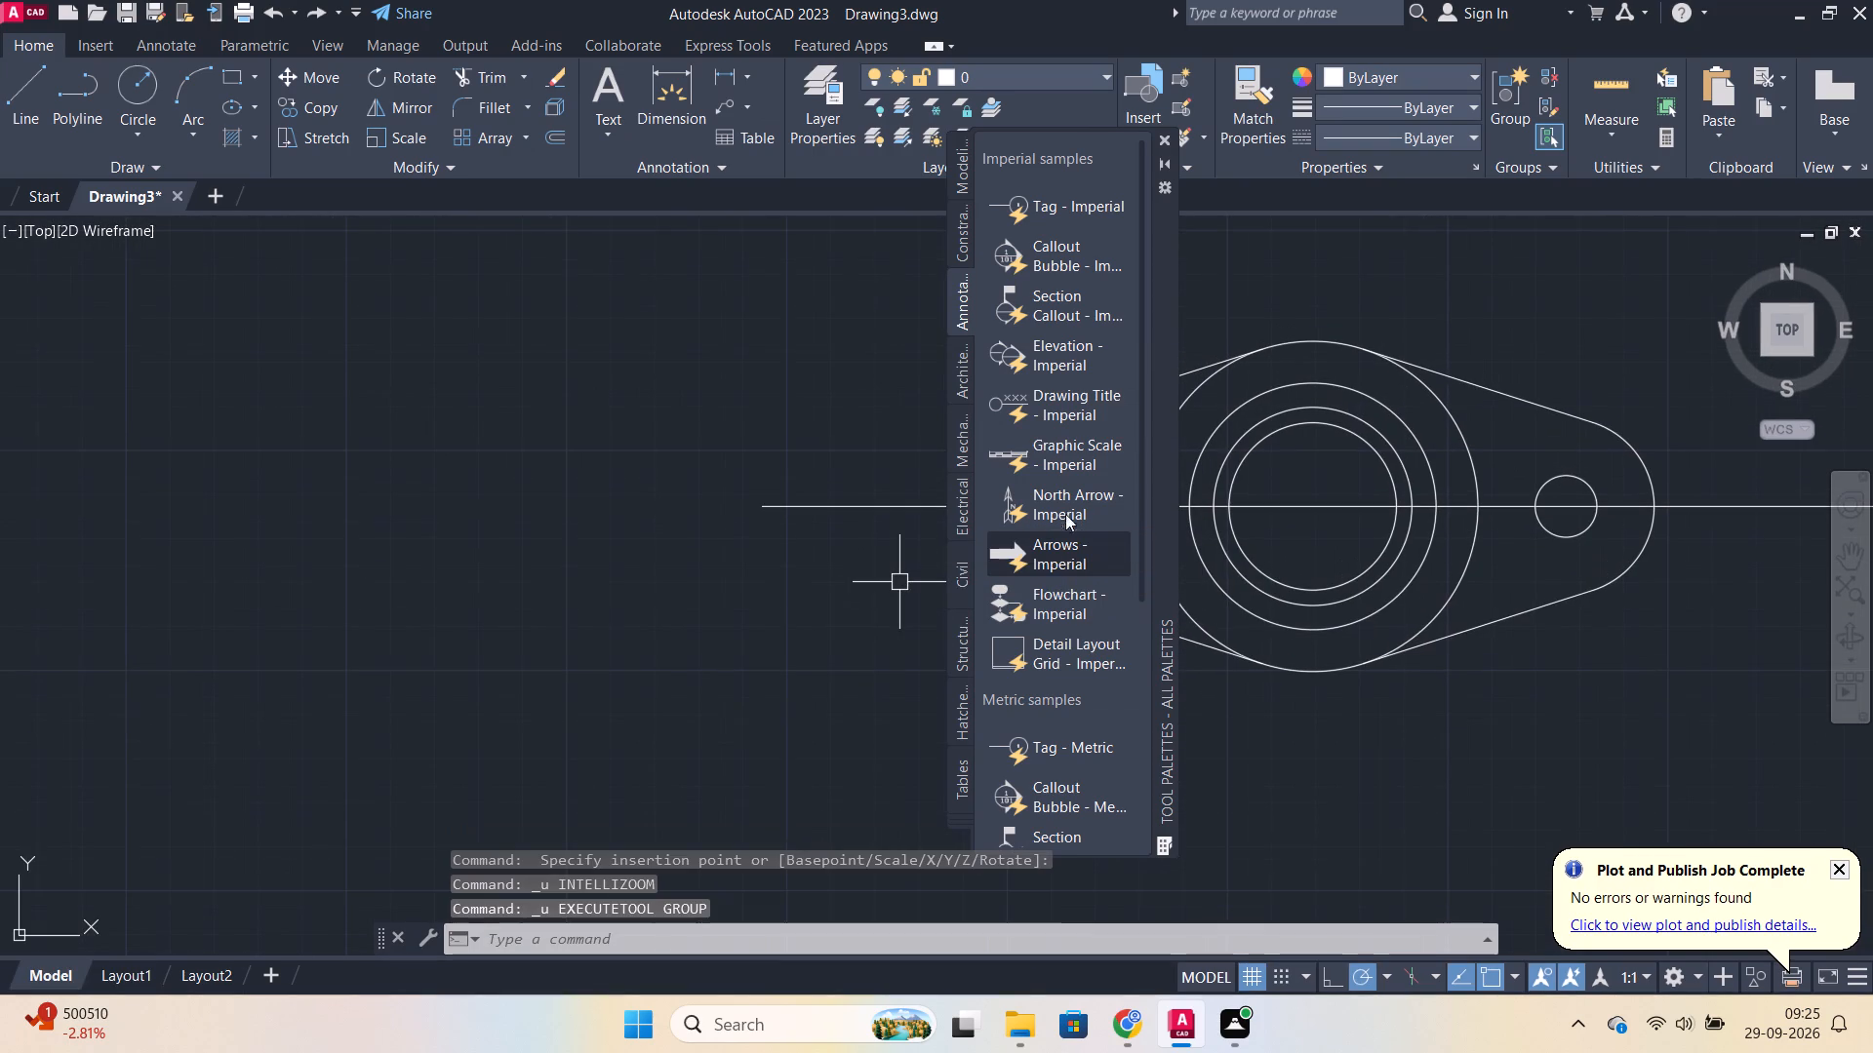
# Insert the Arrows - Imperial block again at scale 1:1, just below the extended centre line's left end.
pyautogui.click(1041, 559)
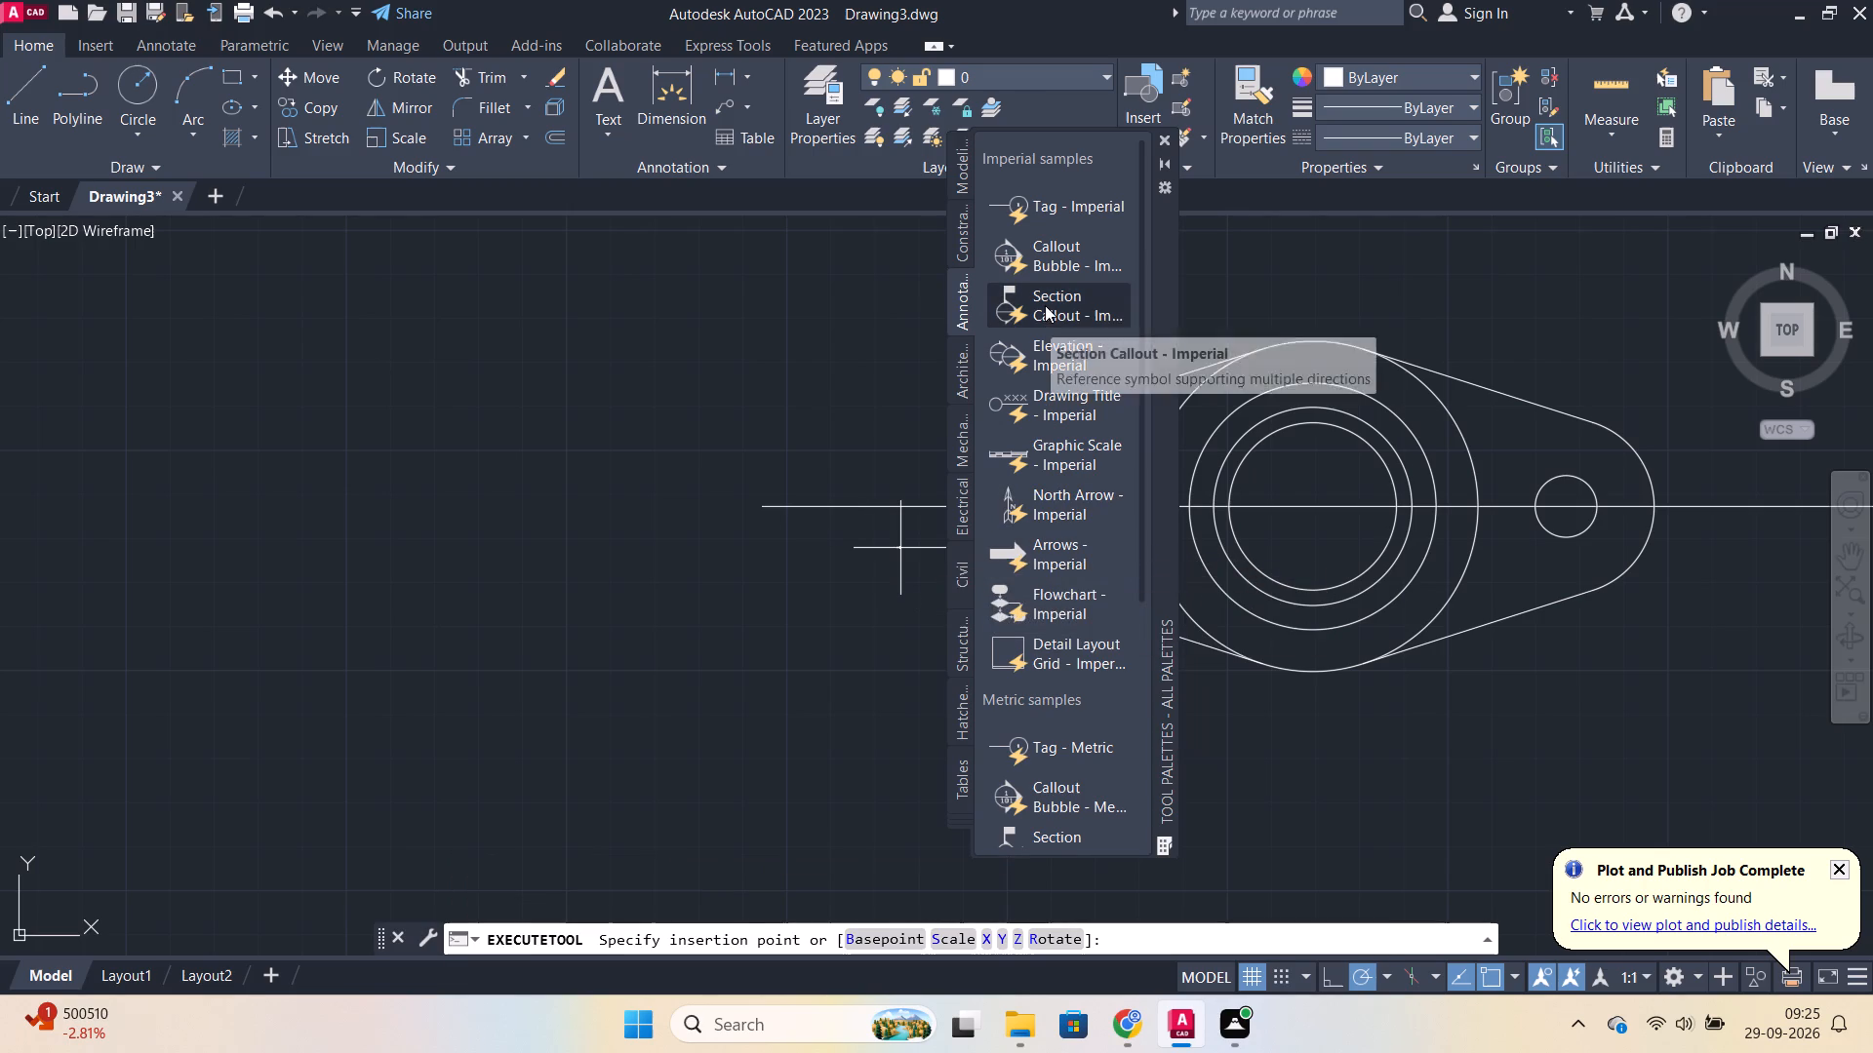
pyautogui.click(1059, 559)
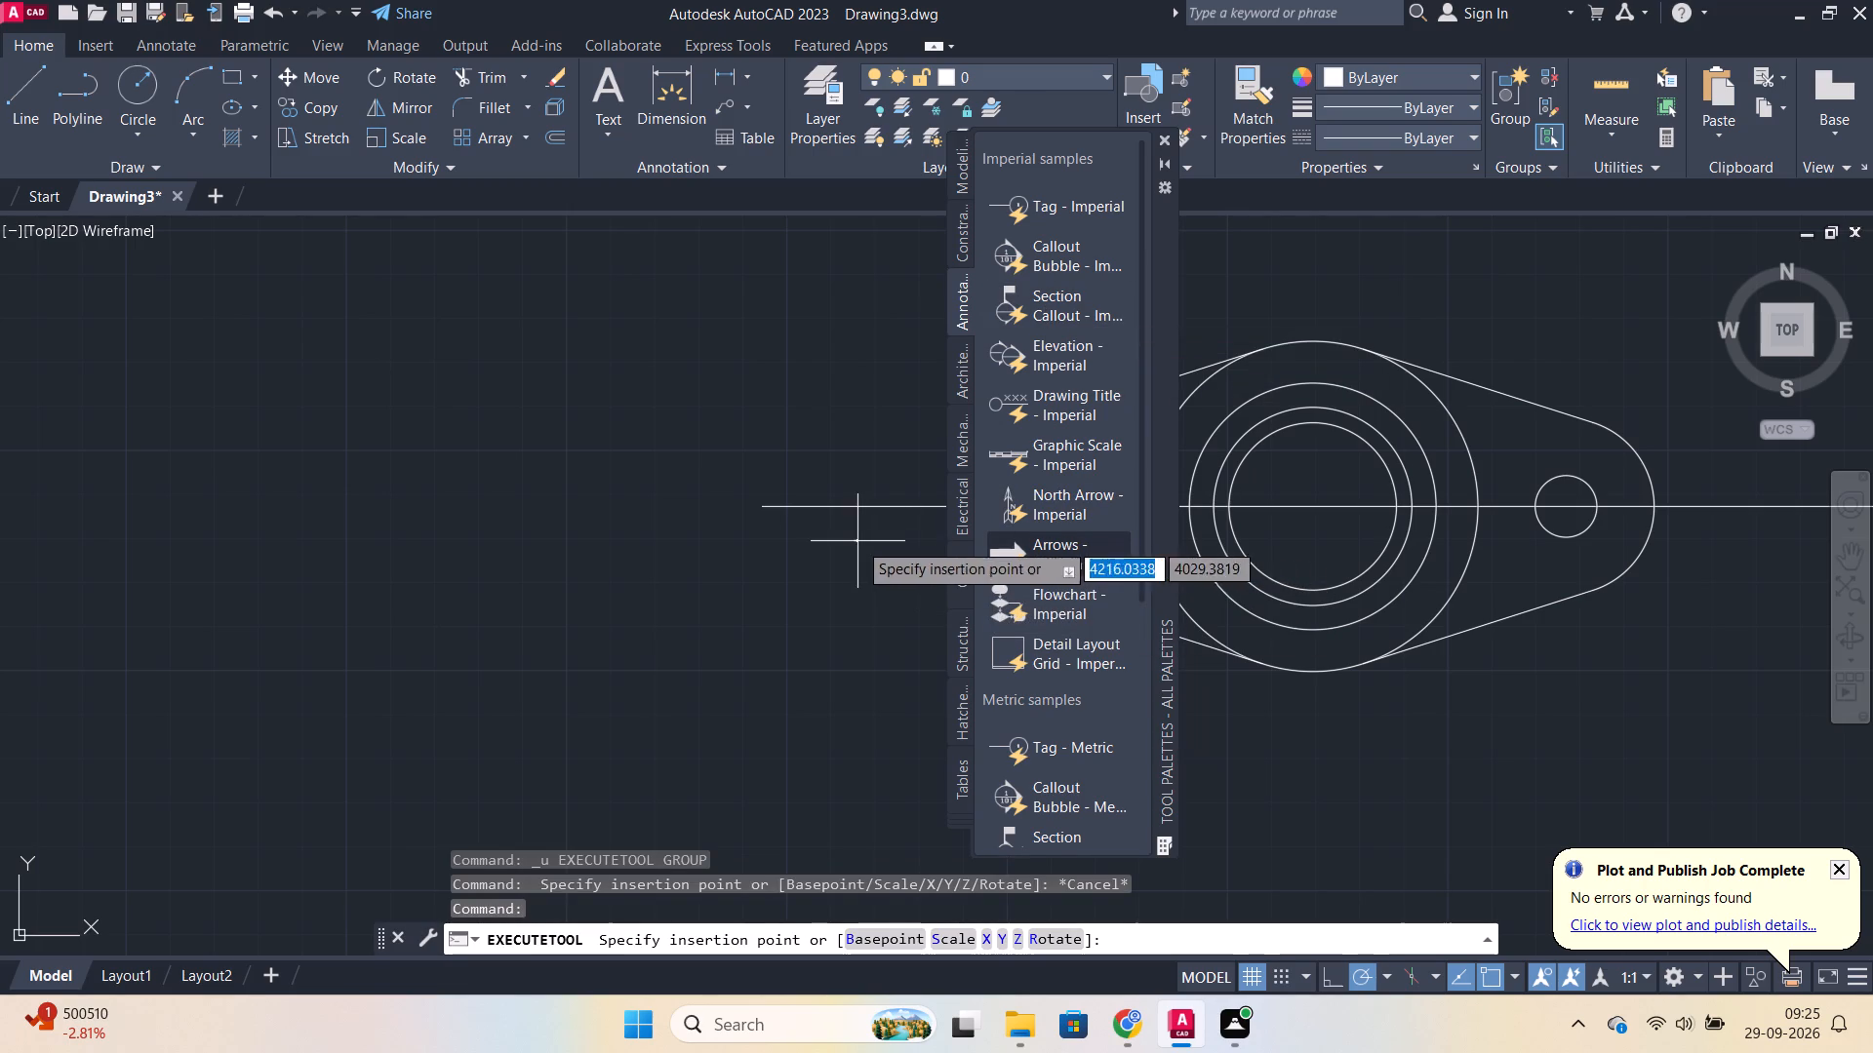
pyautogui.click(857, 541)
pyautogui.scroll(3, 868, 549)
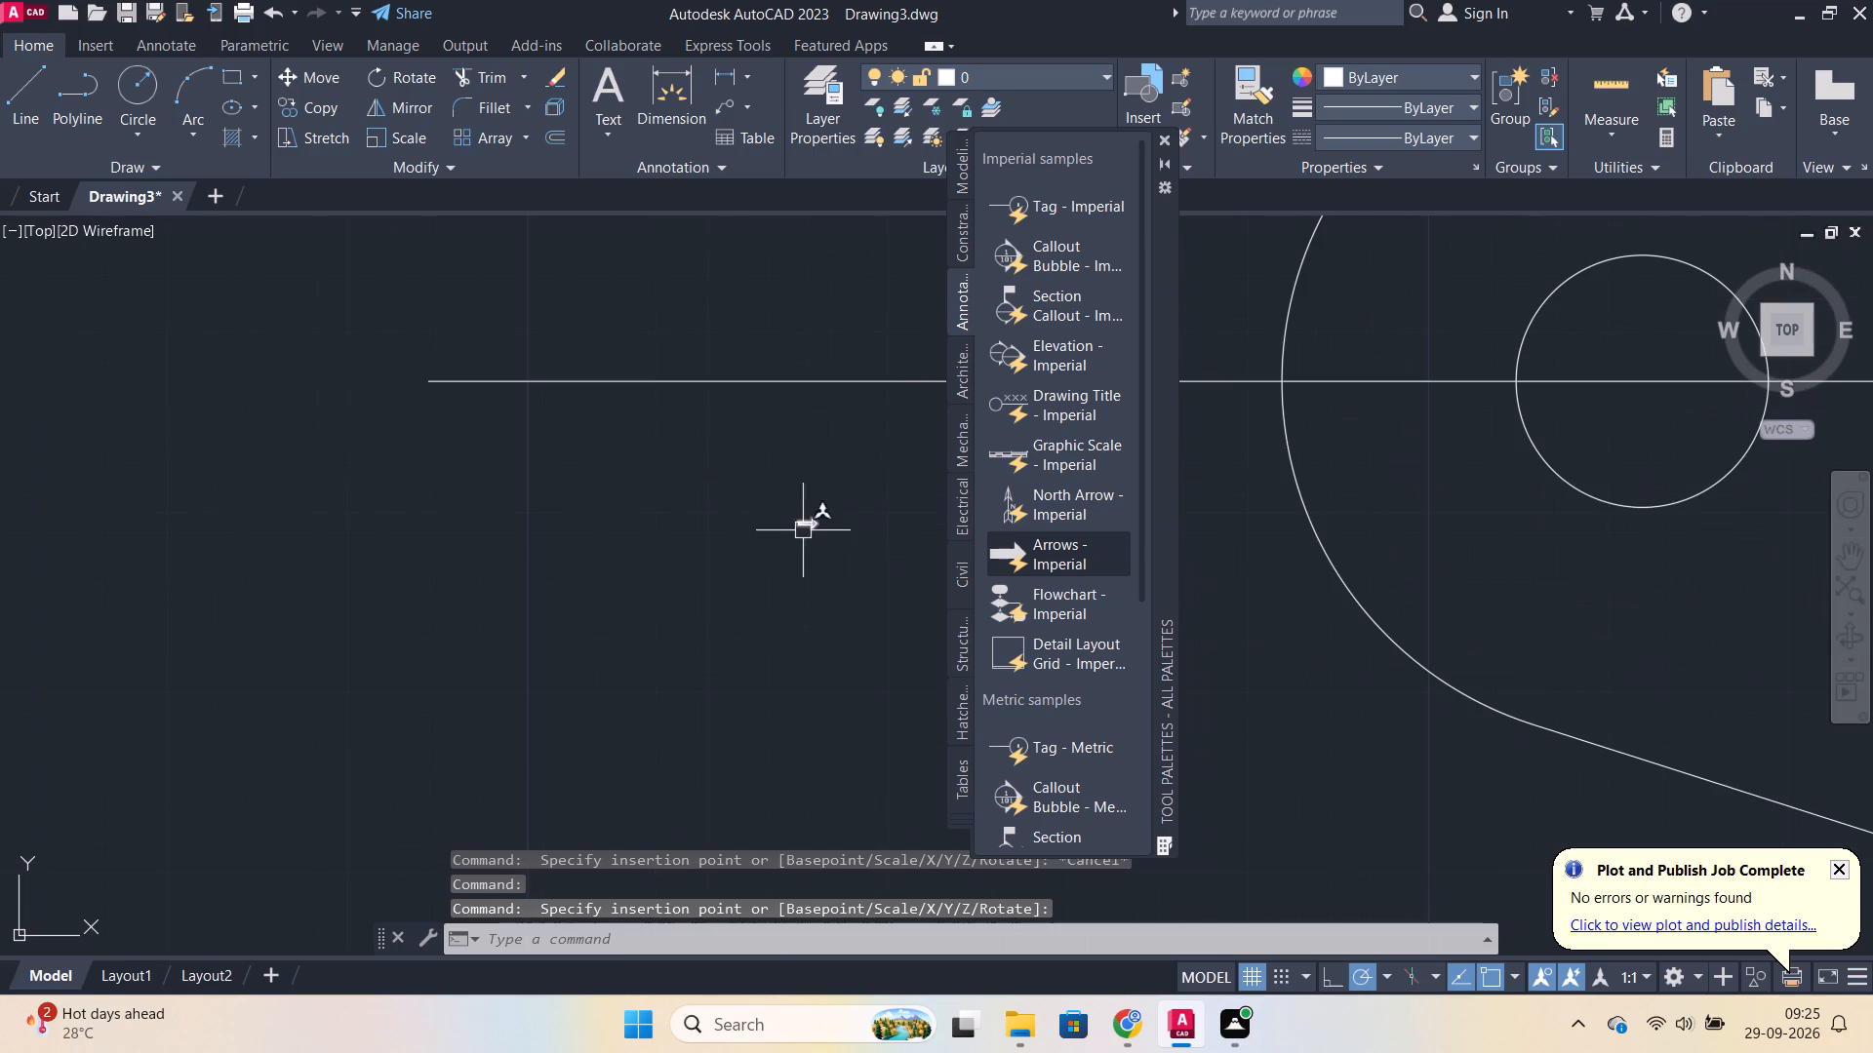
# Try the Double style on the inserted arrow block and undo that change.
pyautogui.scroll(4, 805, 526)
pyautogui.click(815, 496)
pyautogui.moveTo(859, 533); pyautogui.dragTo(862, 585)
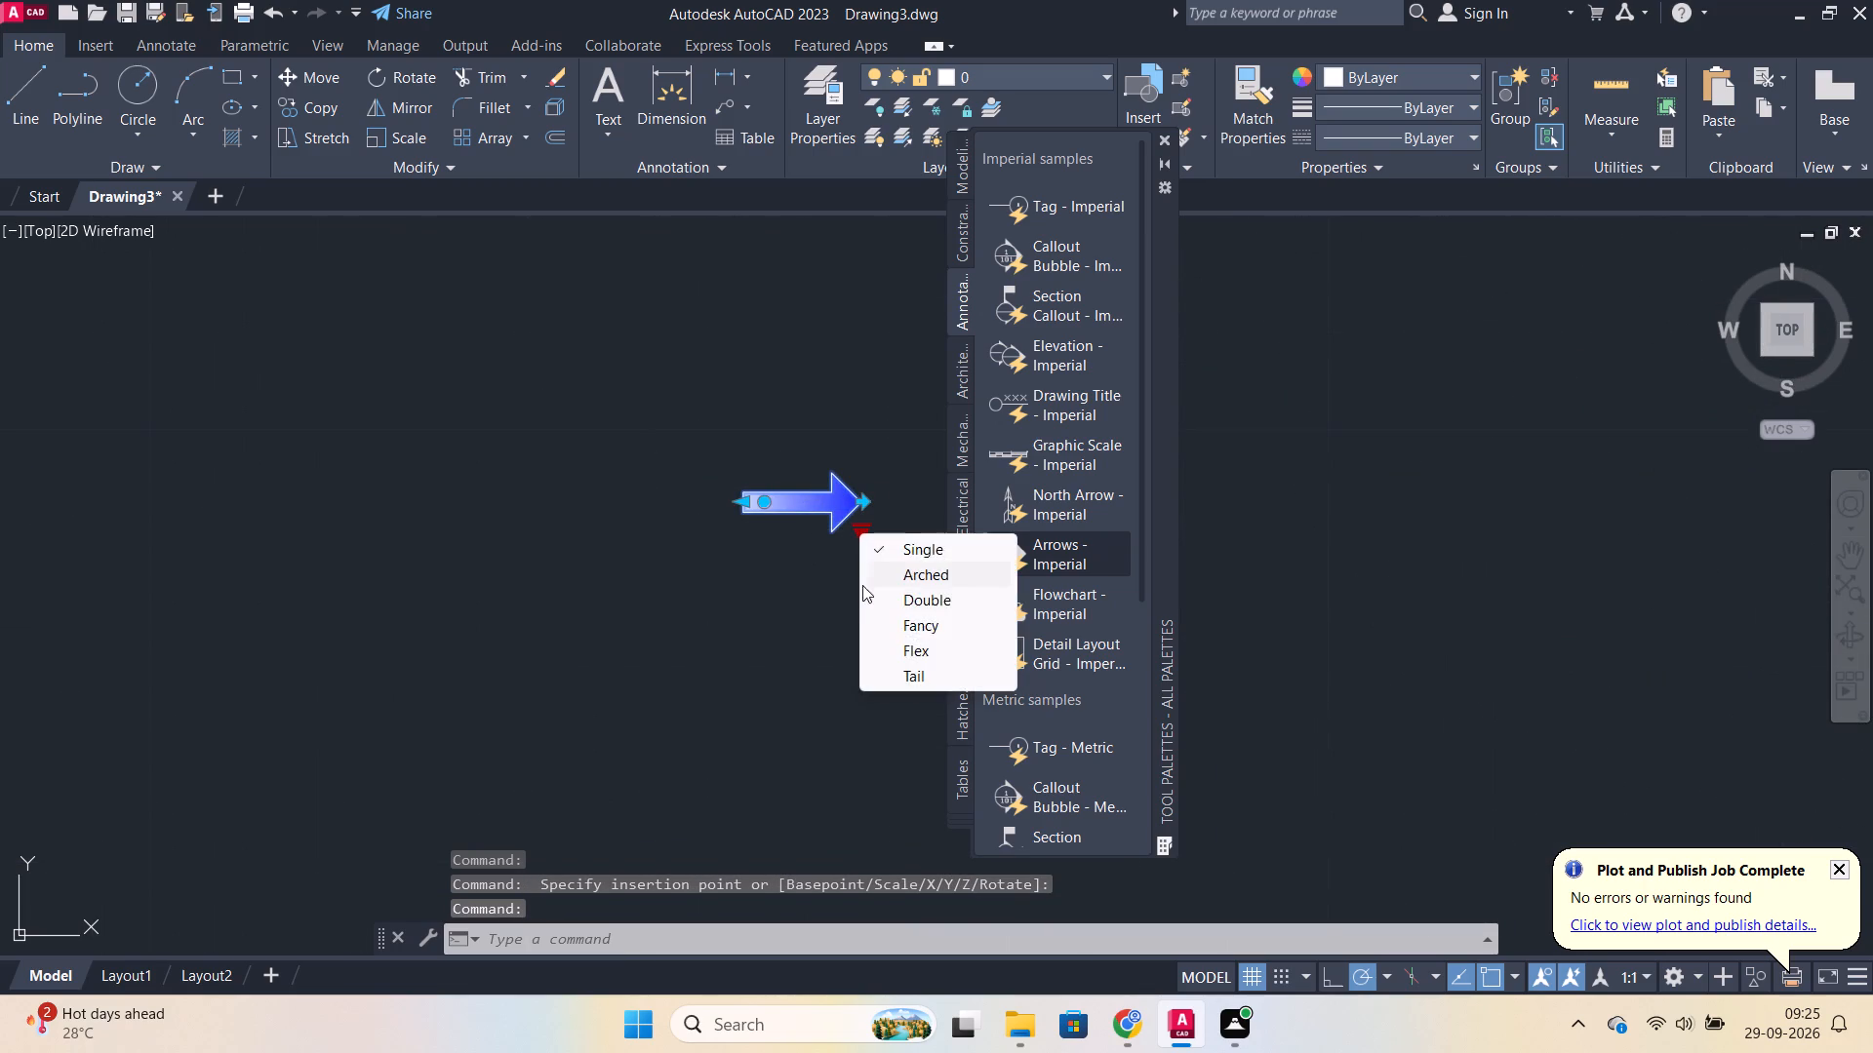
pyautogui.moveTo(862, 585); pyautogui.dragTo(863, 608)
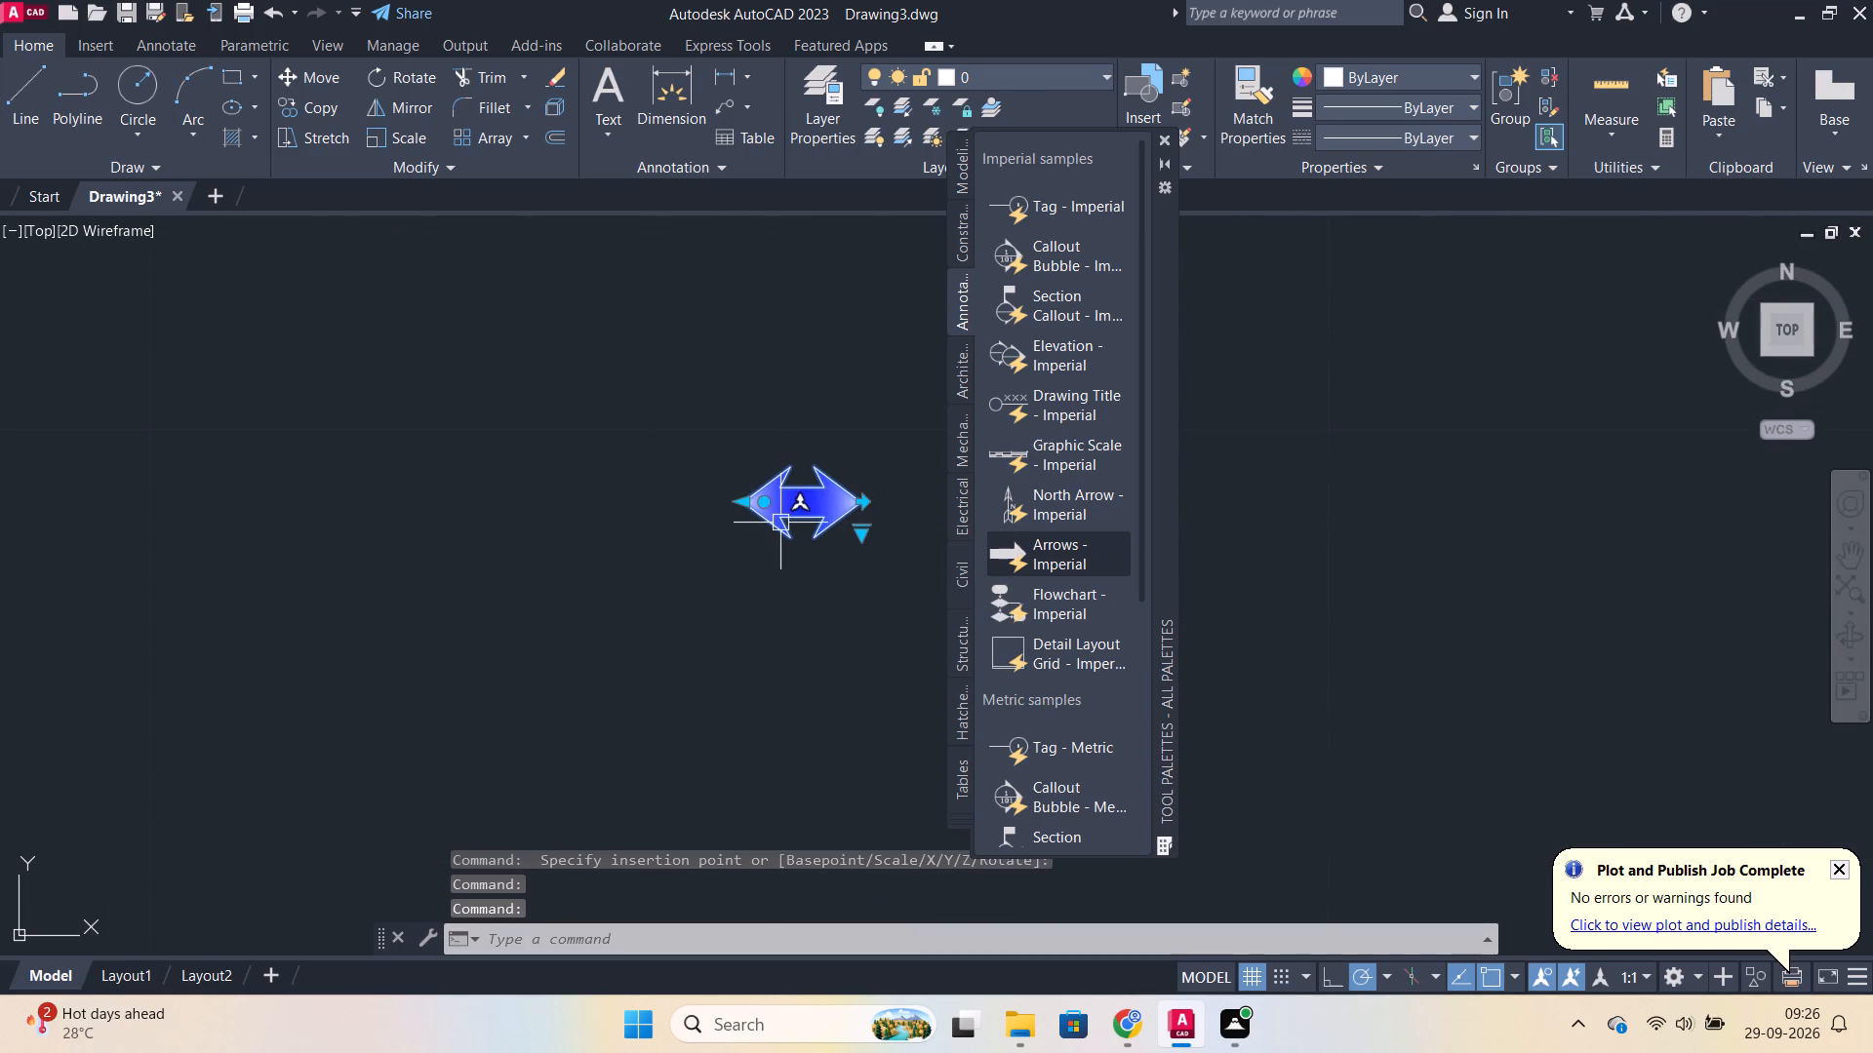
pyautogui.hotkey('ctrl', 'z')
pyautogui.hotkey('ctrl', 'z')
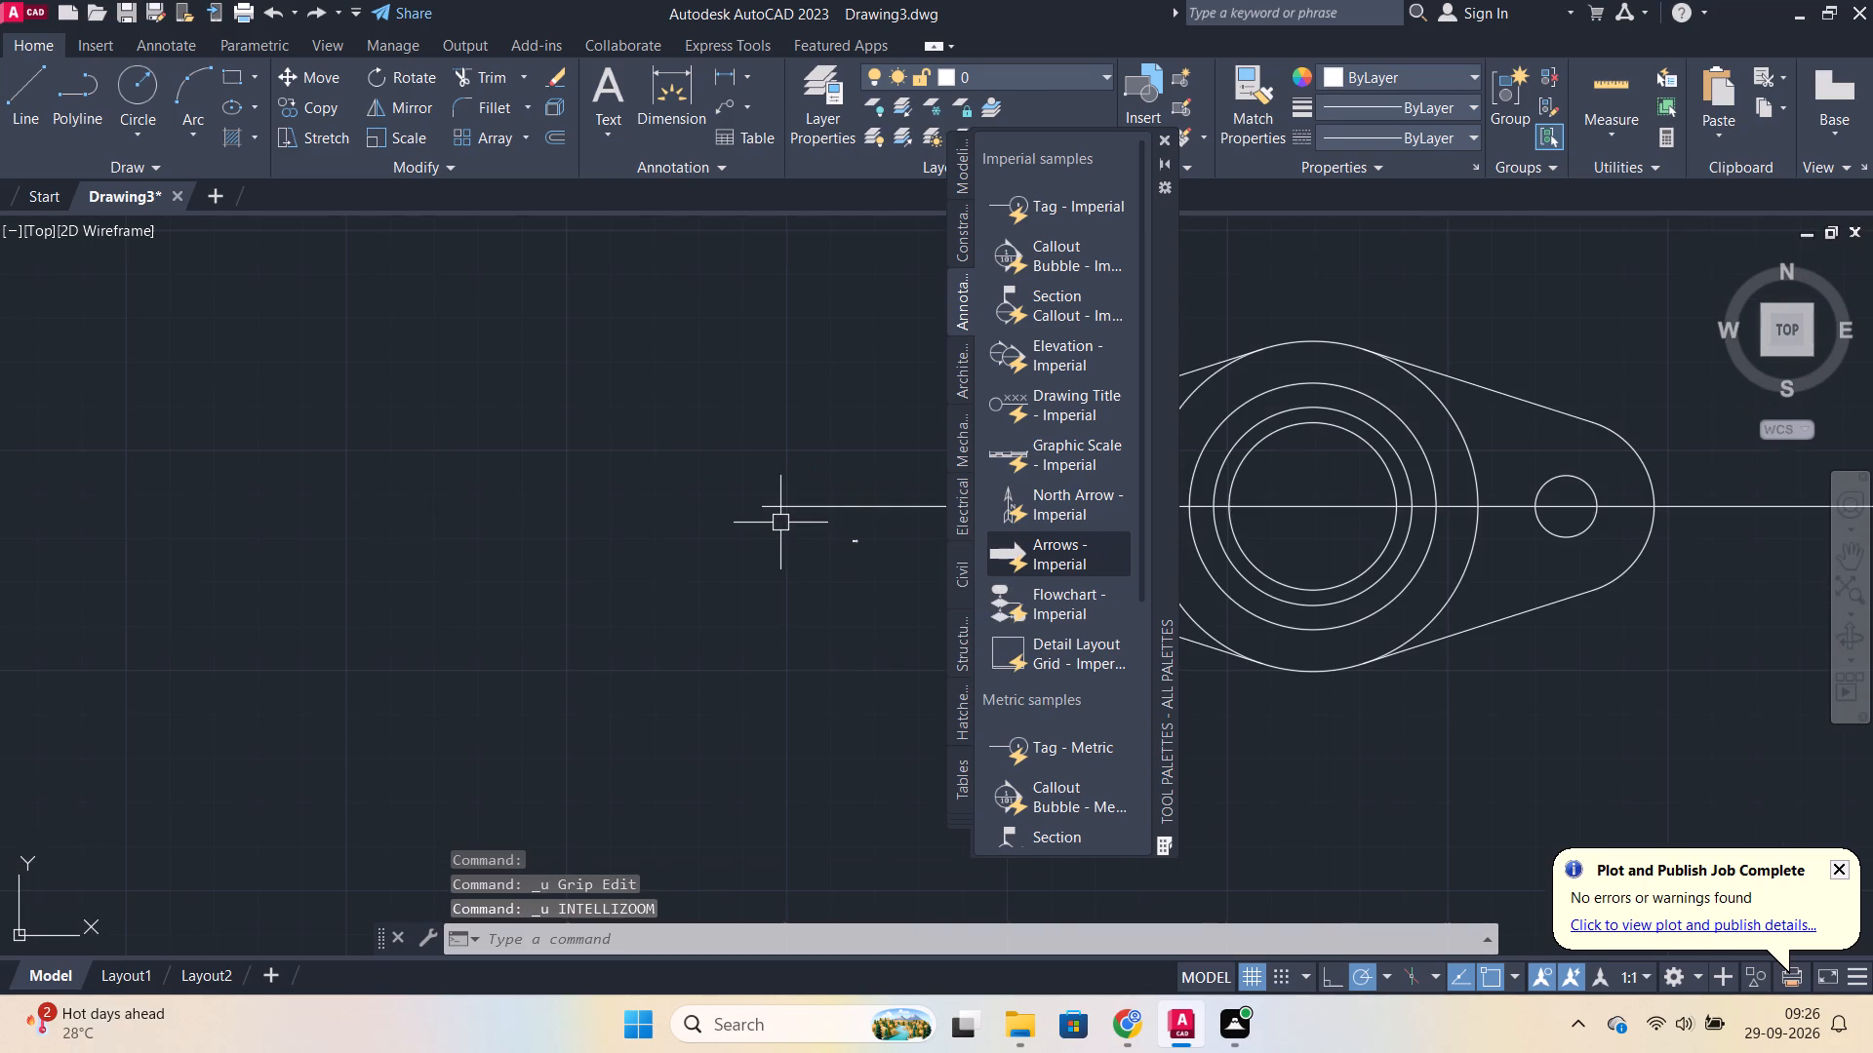
# Close the tool palettes.
pyautogui.scroll(-1, 780, 523)
pyautogui.press('Escape')
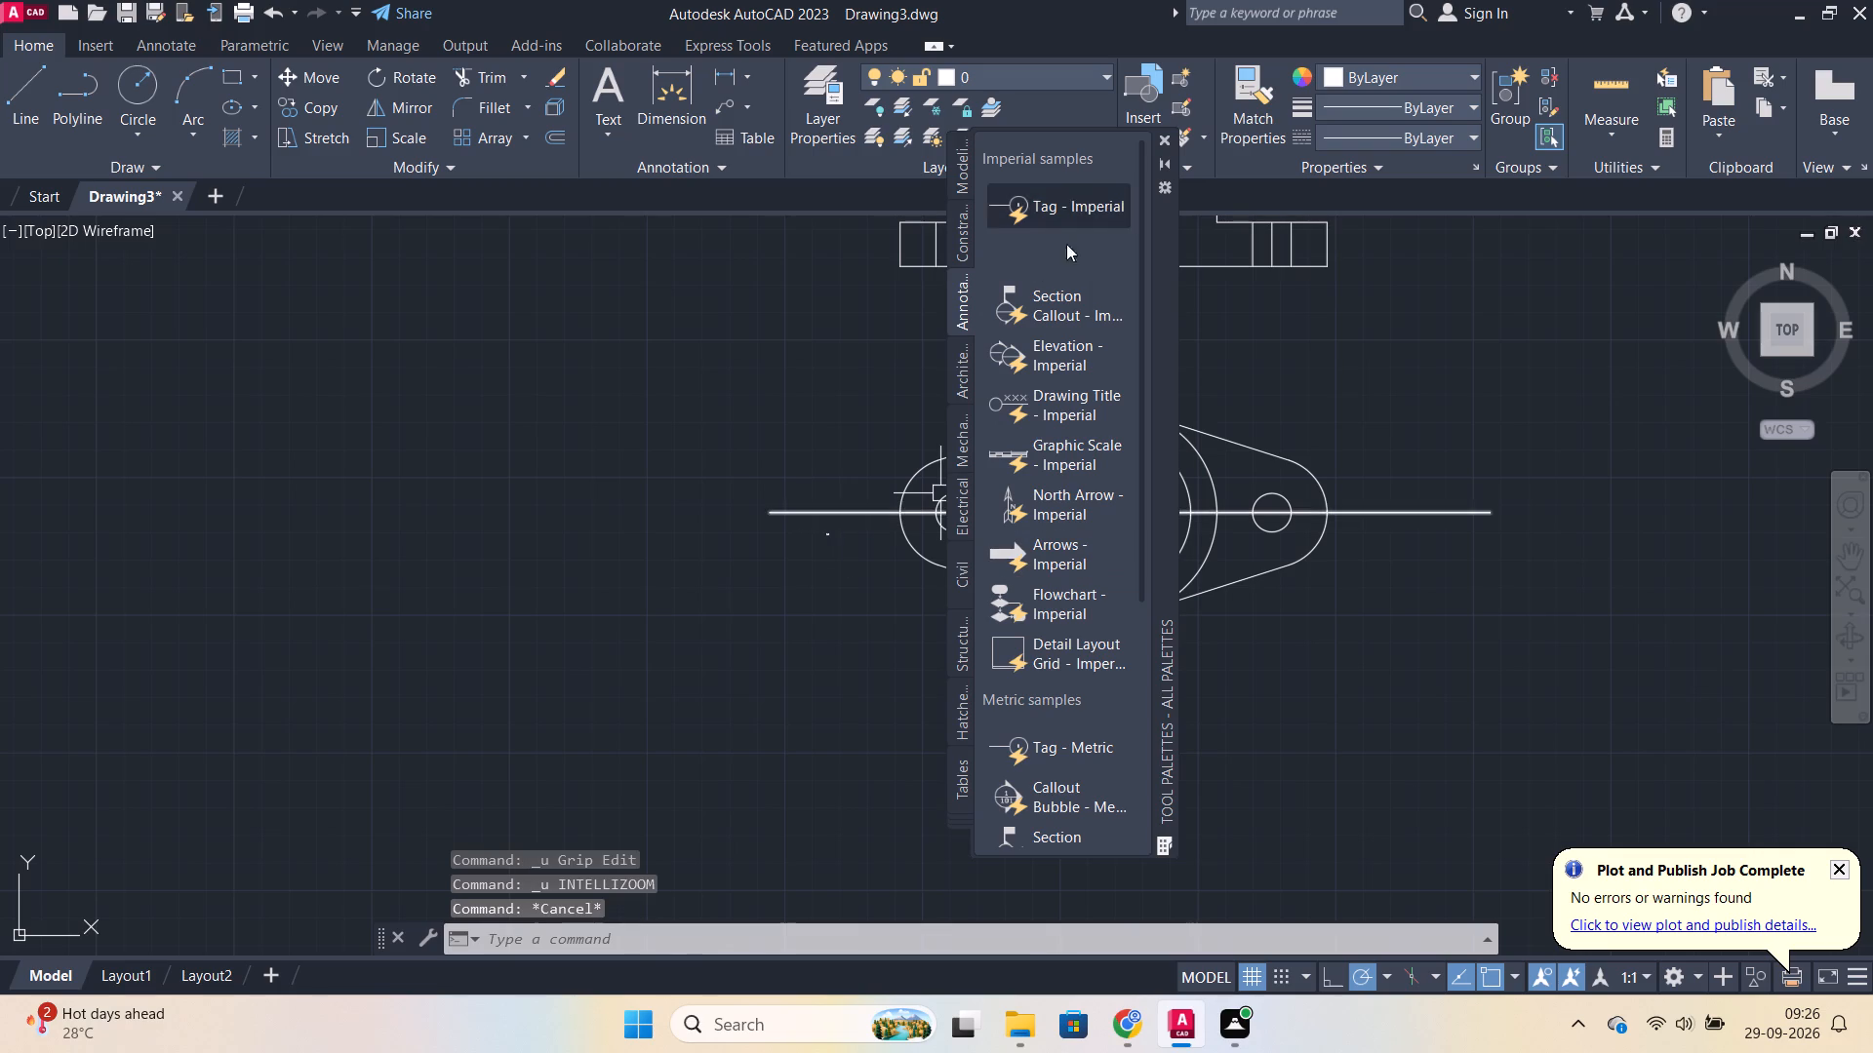
pyautogui.click(1162, 132)
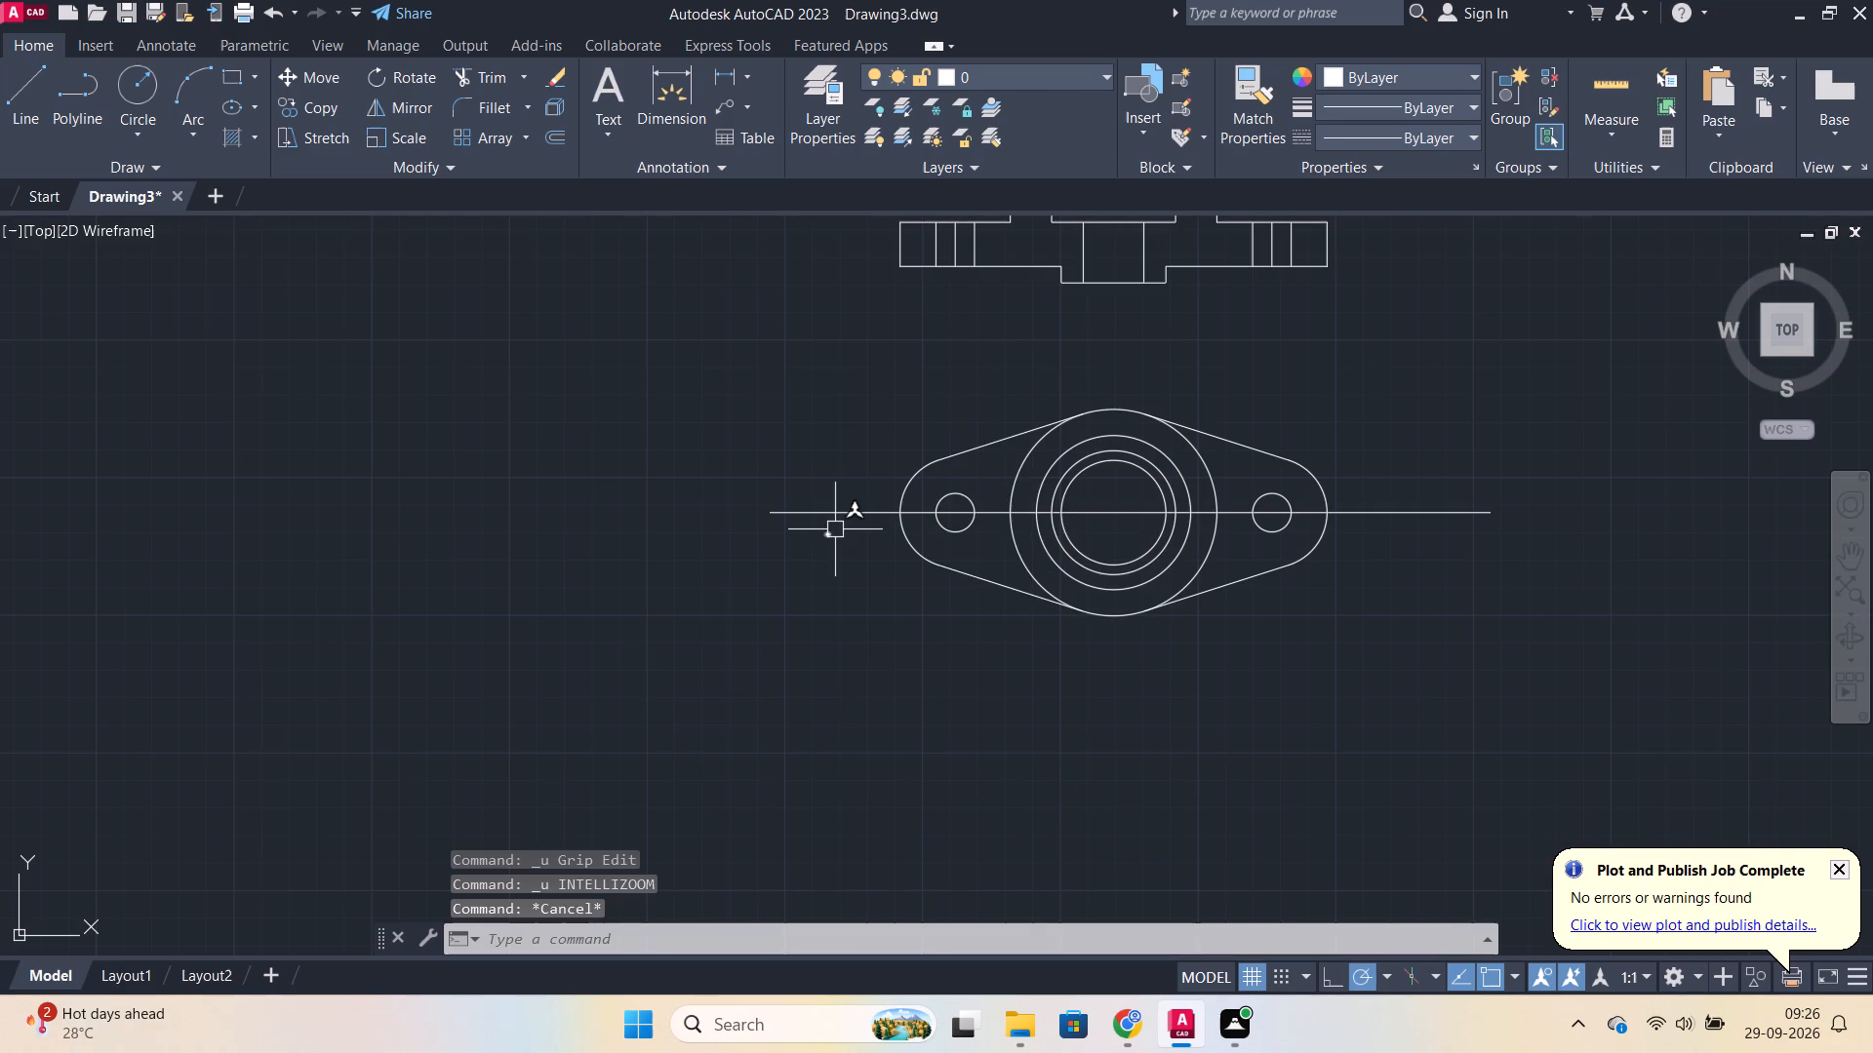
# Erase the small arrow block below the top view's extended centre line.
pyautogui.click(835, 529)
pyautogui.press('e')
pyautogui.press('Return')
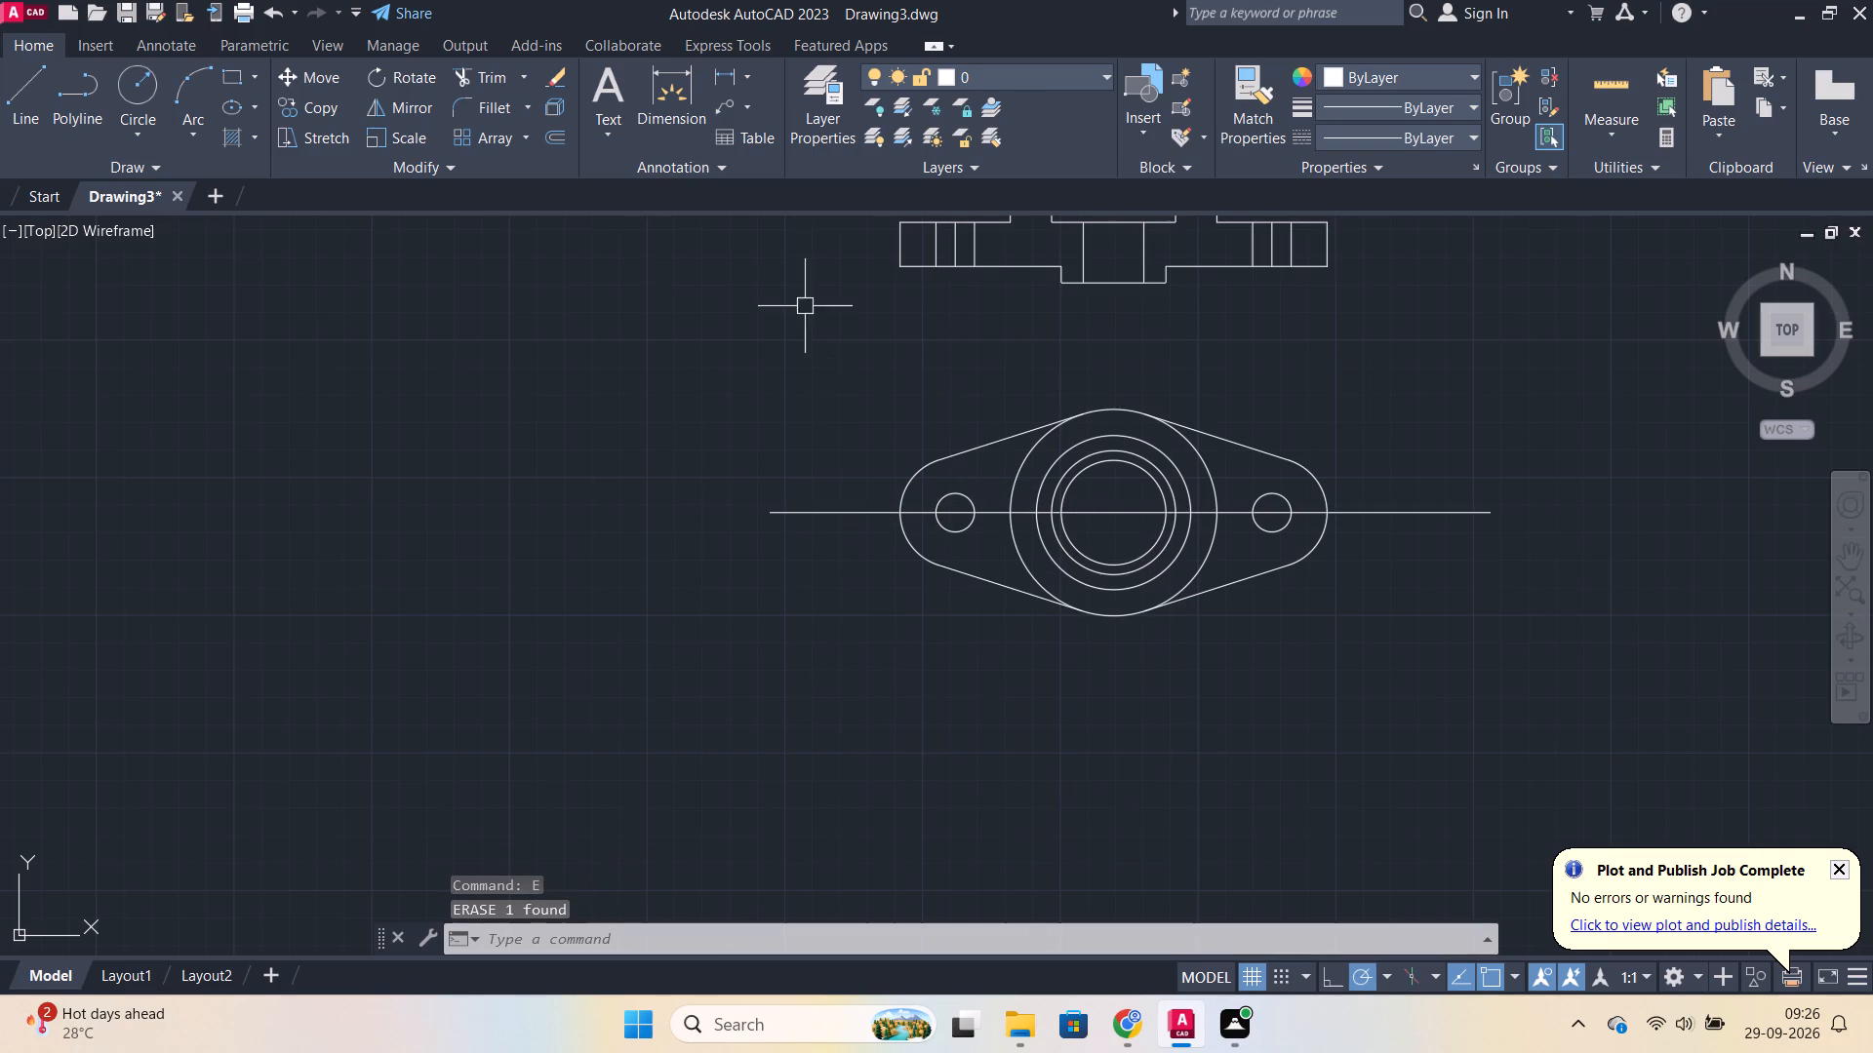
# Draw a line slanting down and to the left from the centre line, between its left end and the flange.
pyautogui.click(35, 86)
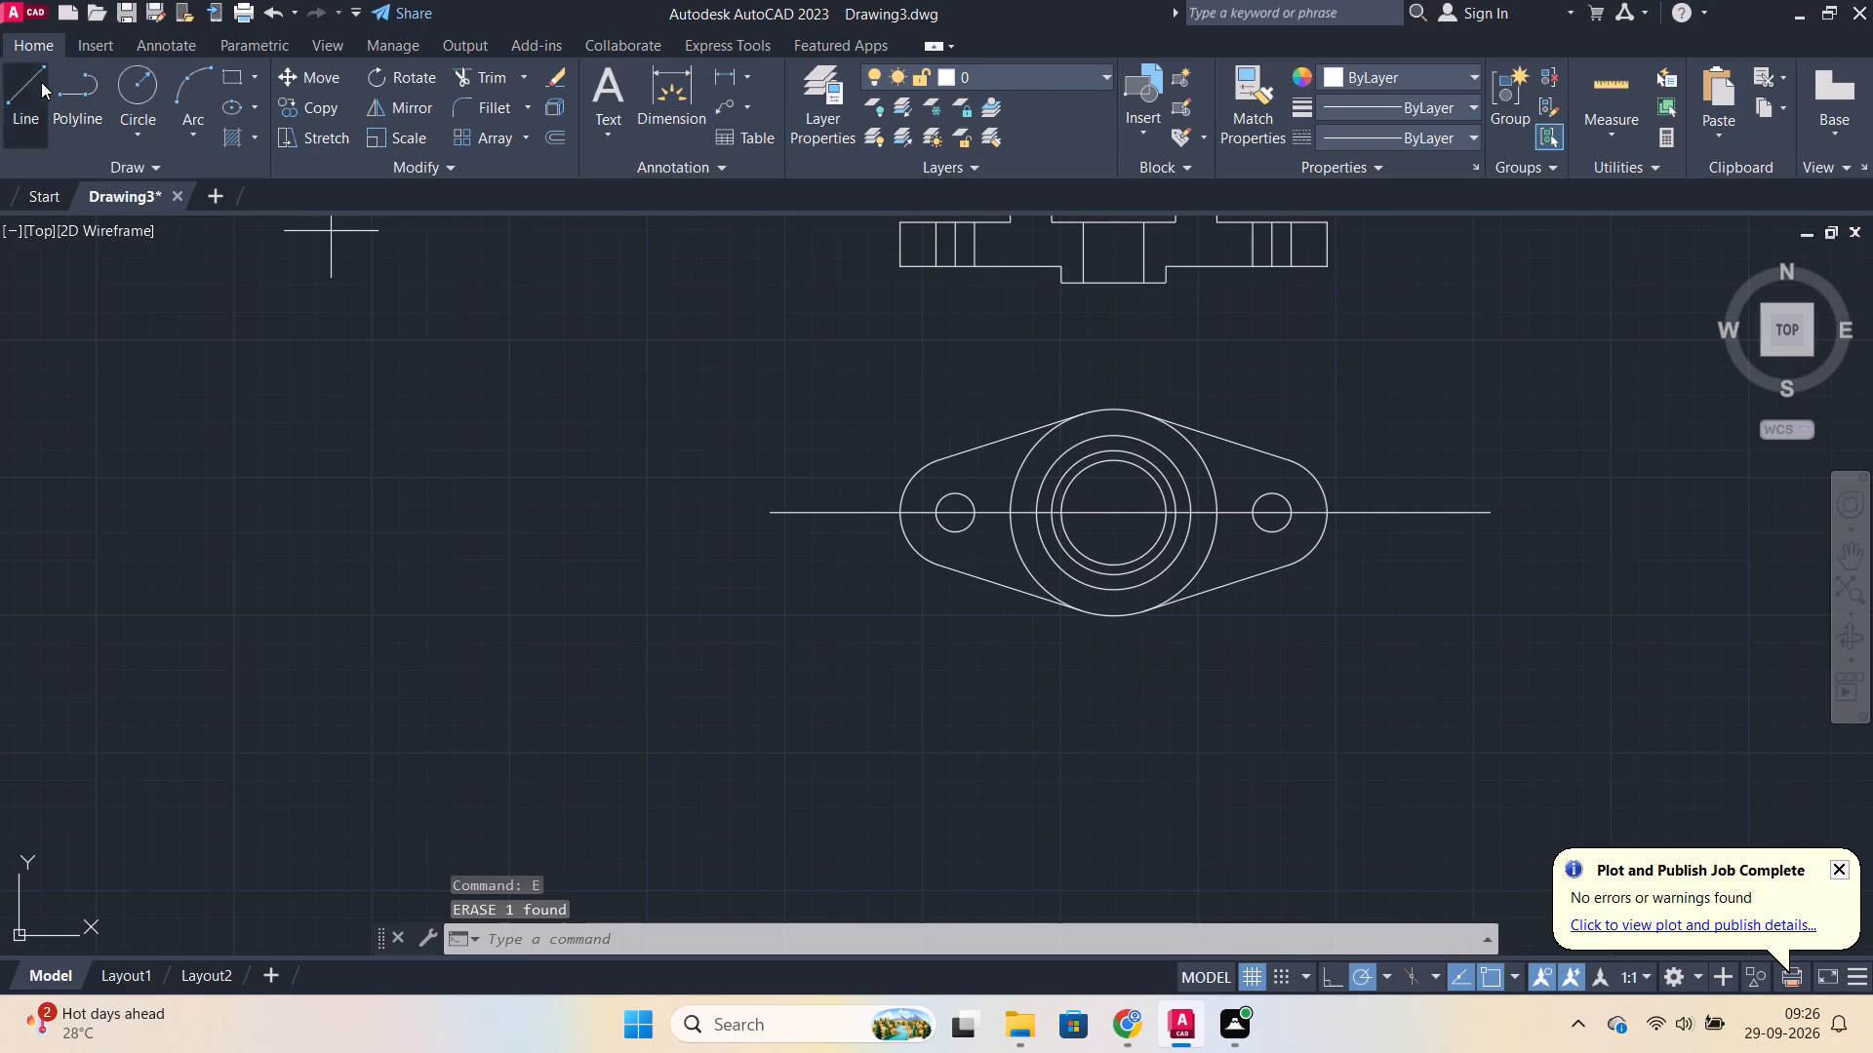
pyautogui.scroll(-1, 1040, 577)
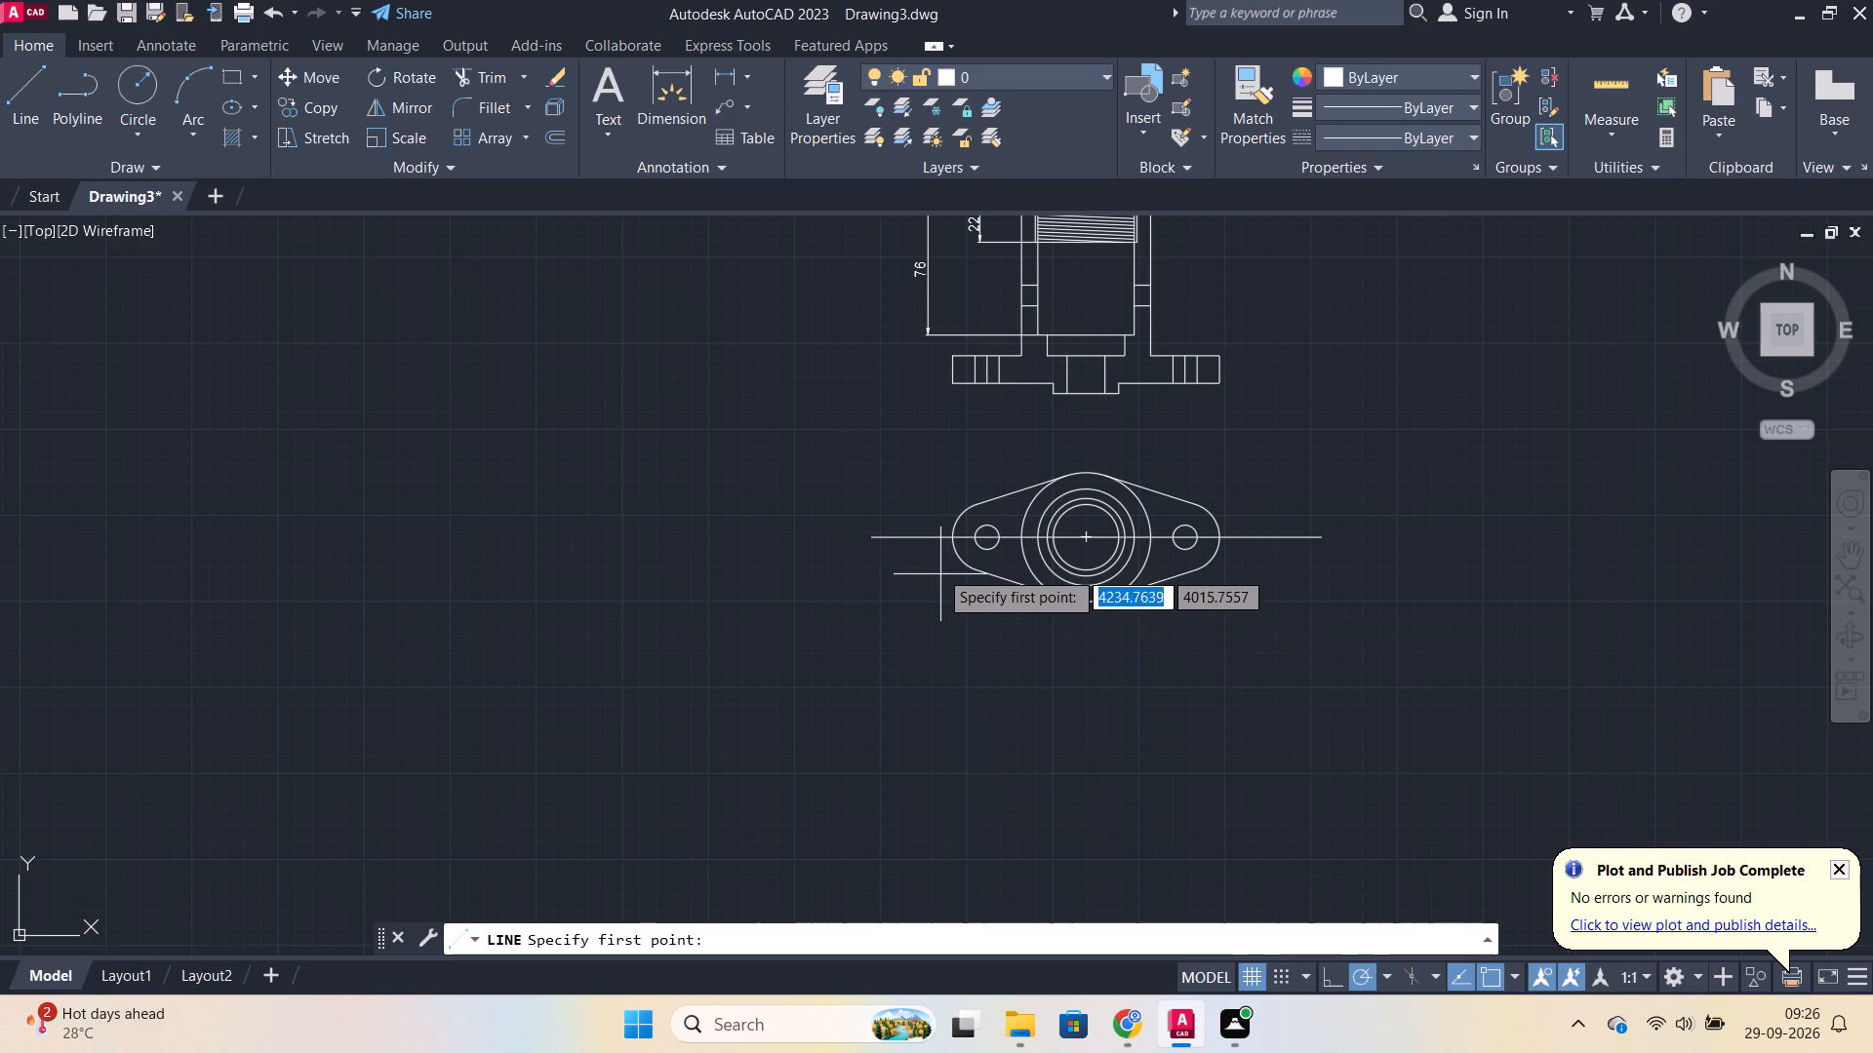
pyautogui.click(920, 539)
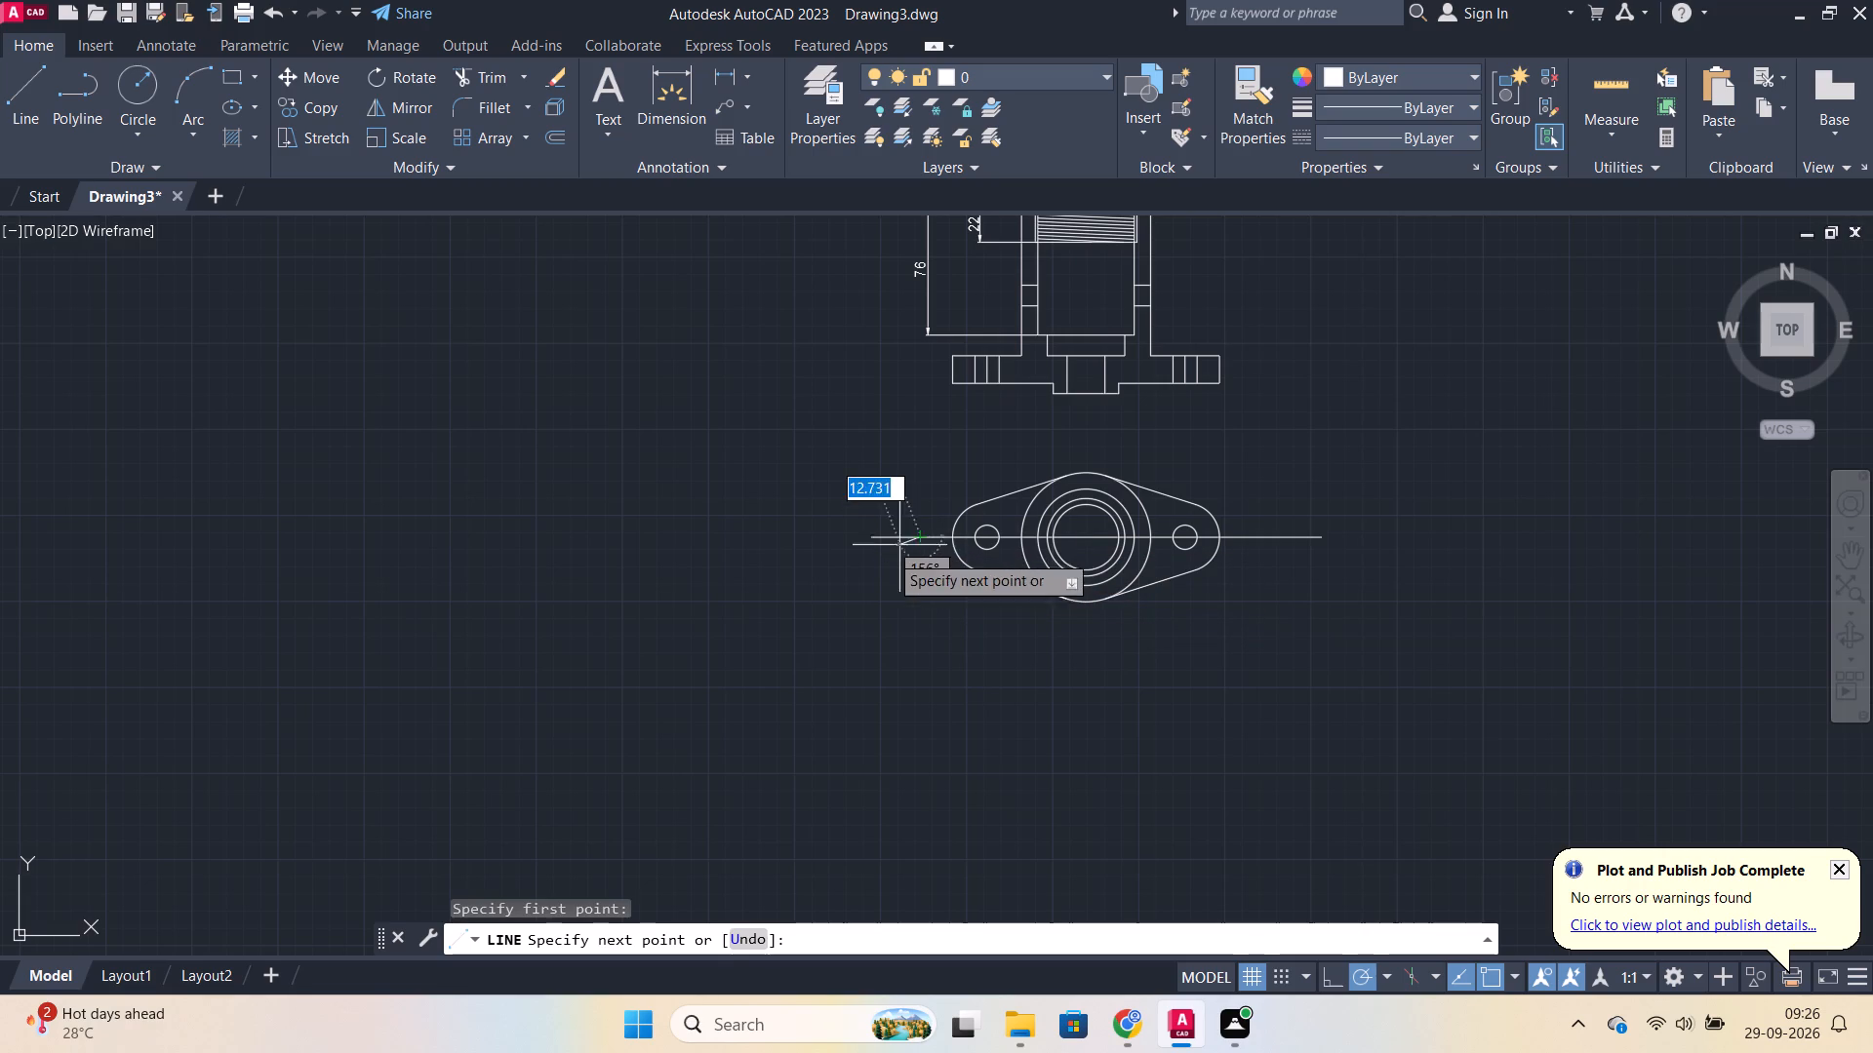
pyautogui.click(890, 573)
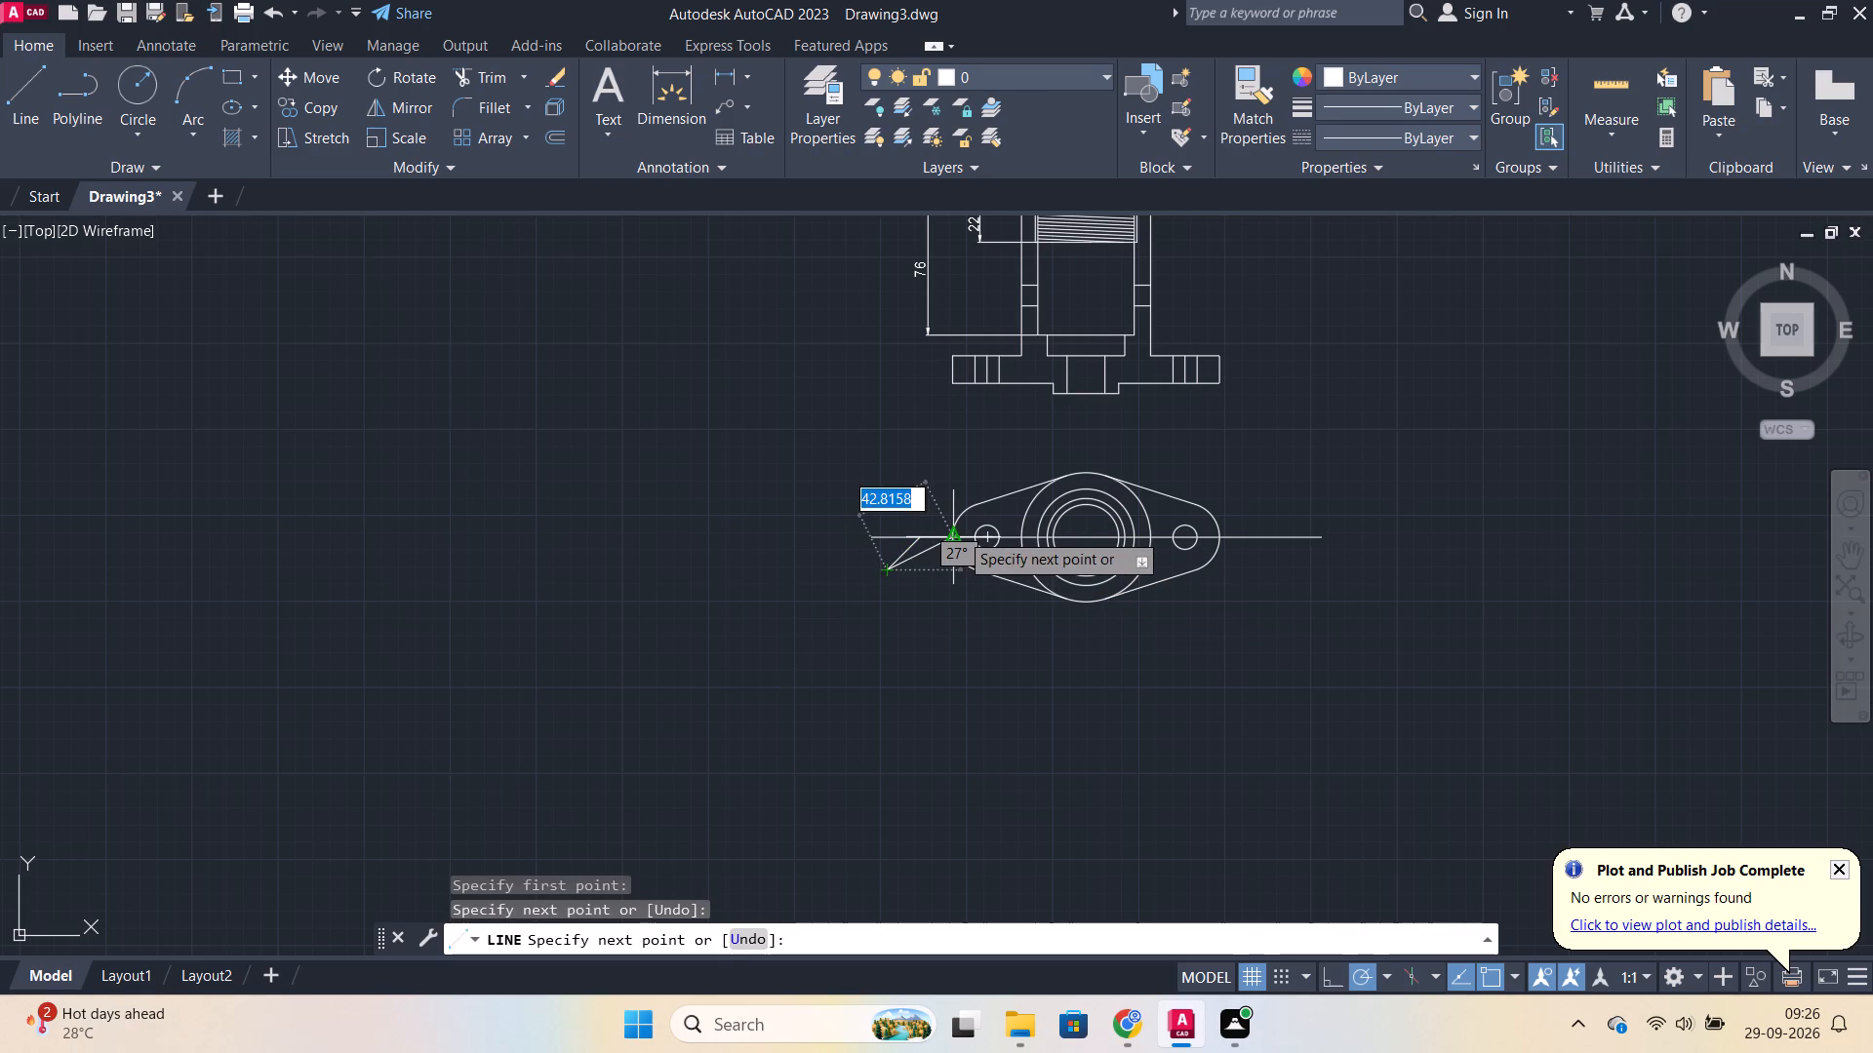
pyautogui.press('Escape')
# Change the polar tracking angle and draw a line sloping steeply down to the right from the slanted line's upper end.
pyautogui.scroll(1, 936, 551)
pyautogui.press('space')
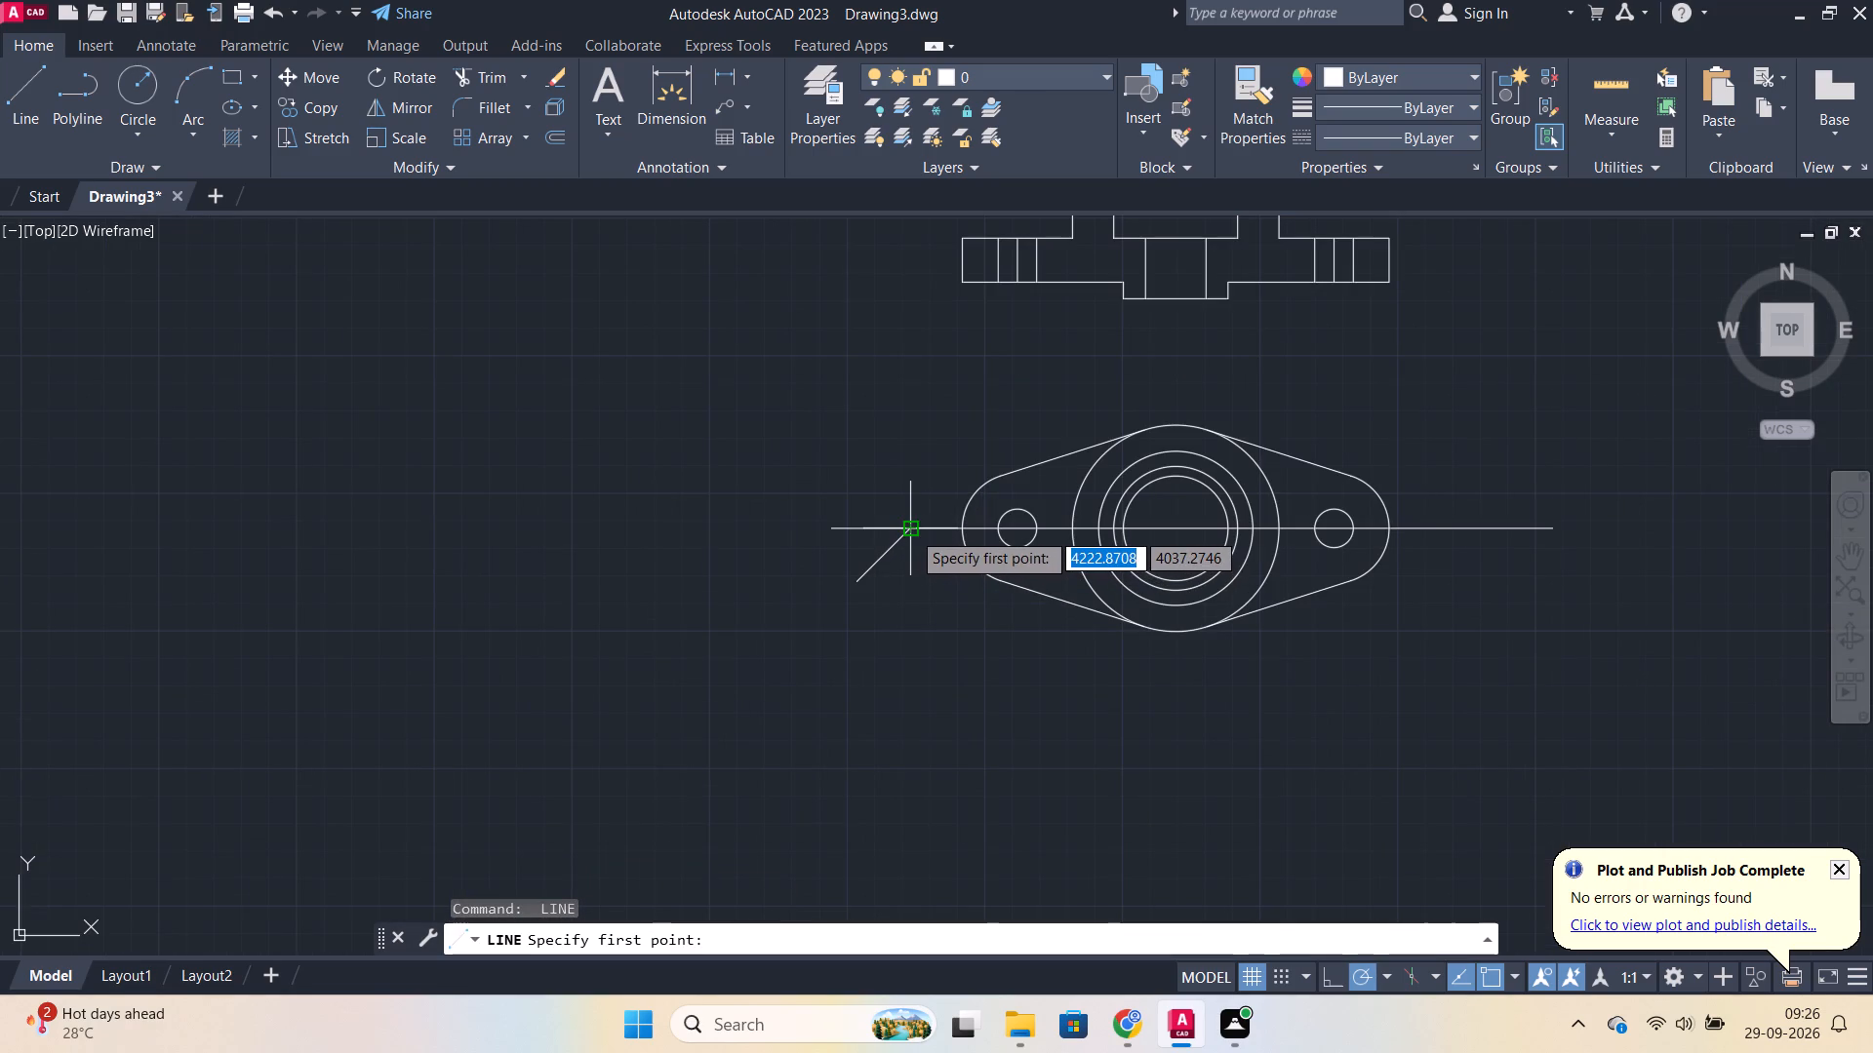
pyautogui.scroll(2, 909, 525)
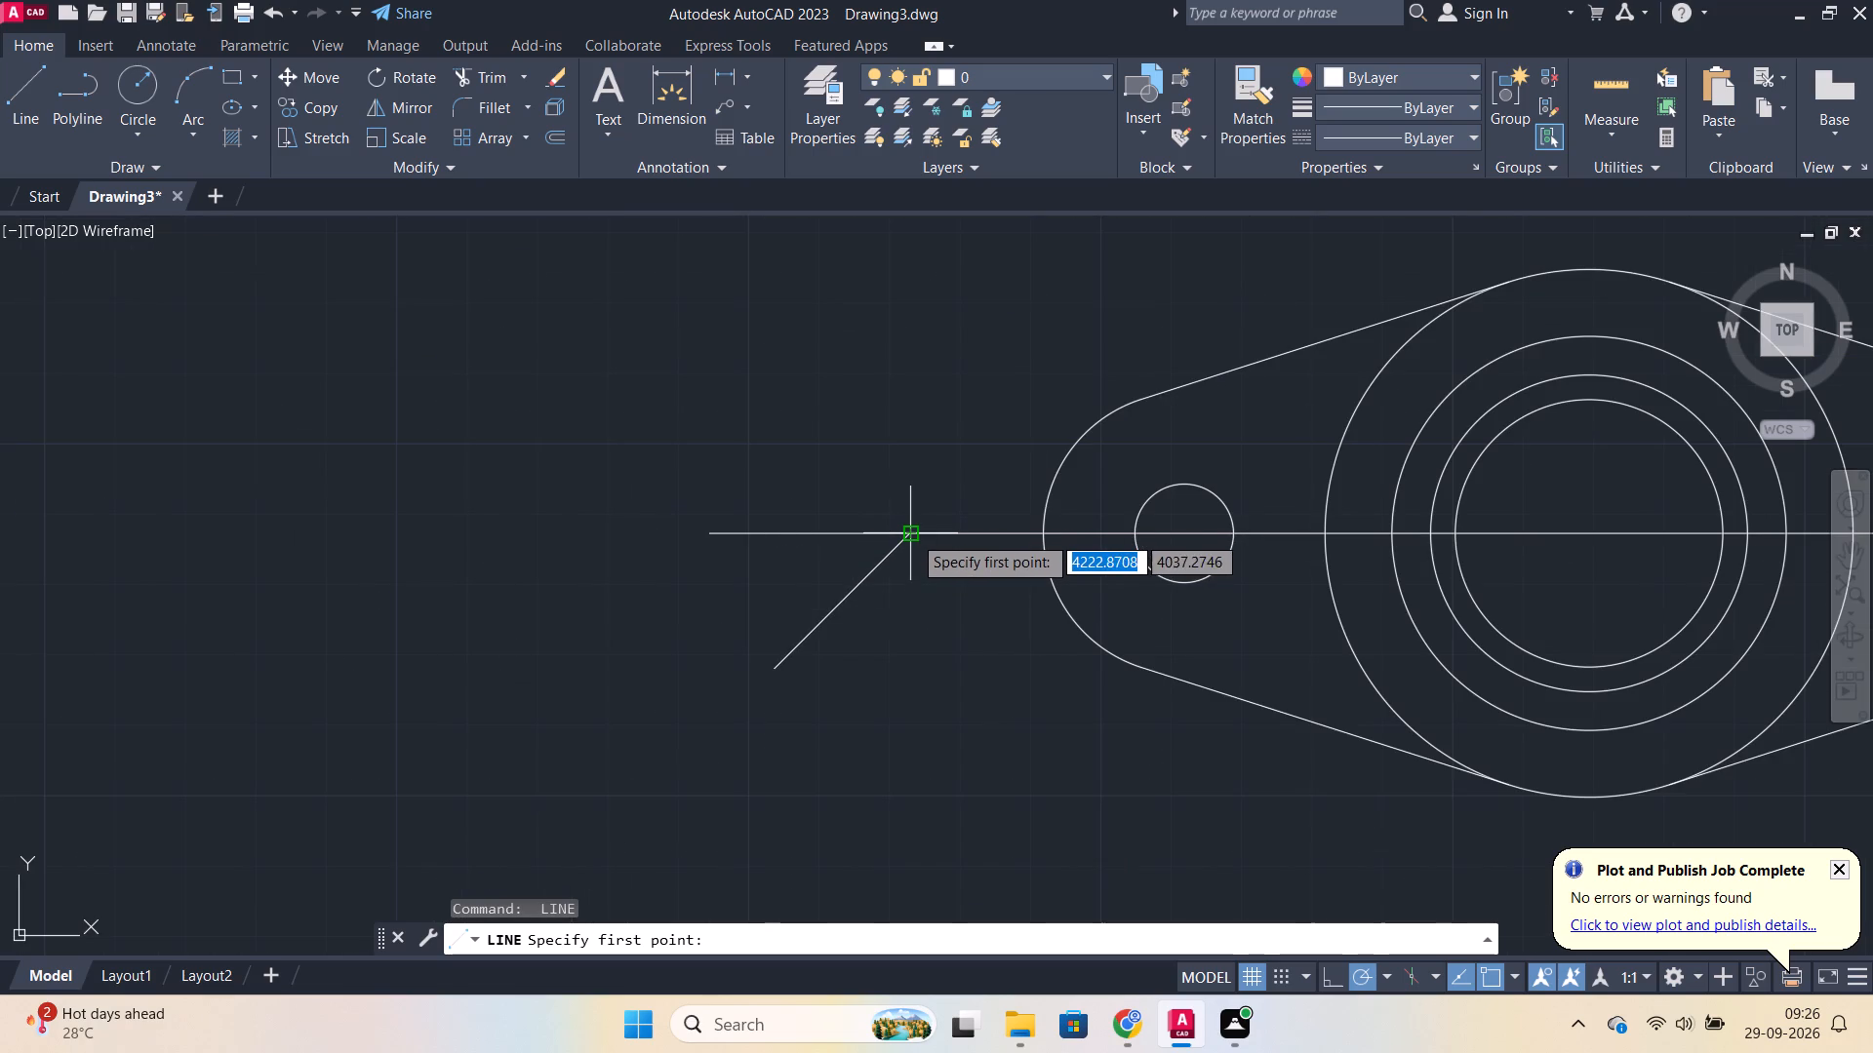
pyautogui.scroll(3, 908, 531)
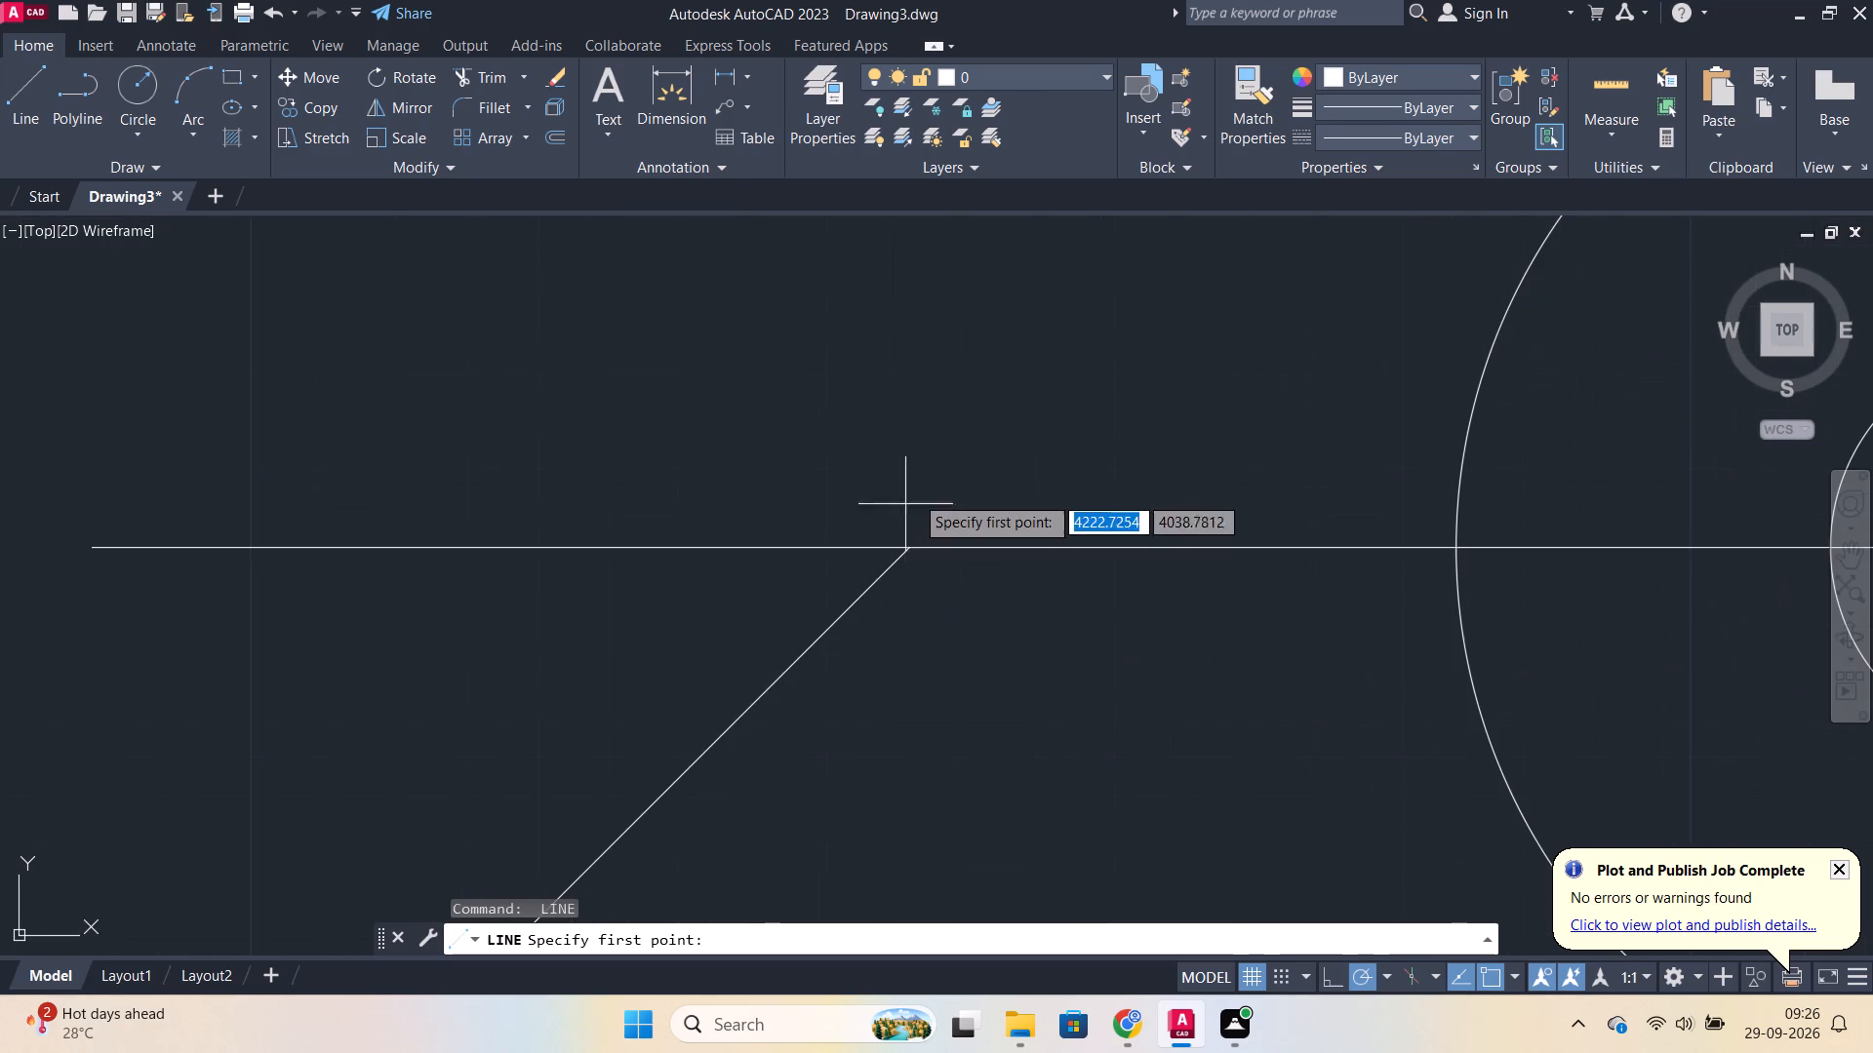
pyautogui.click(912, 545)
pyautogui.scroll(-4, 955, 640)
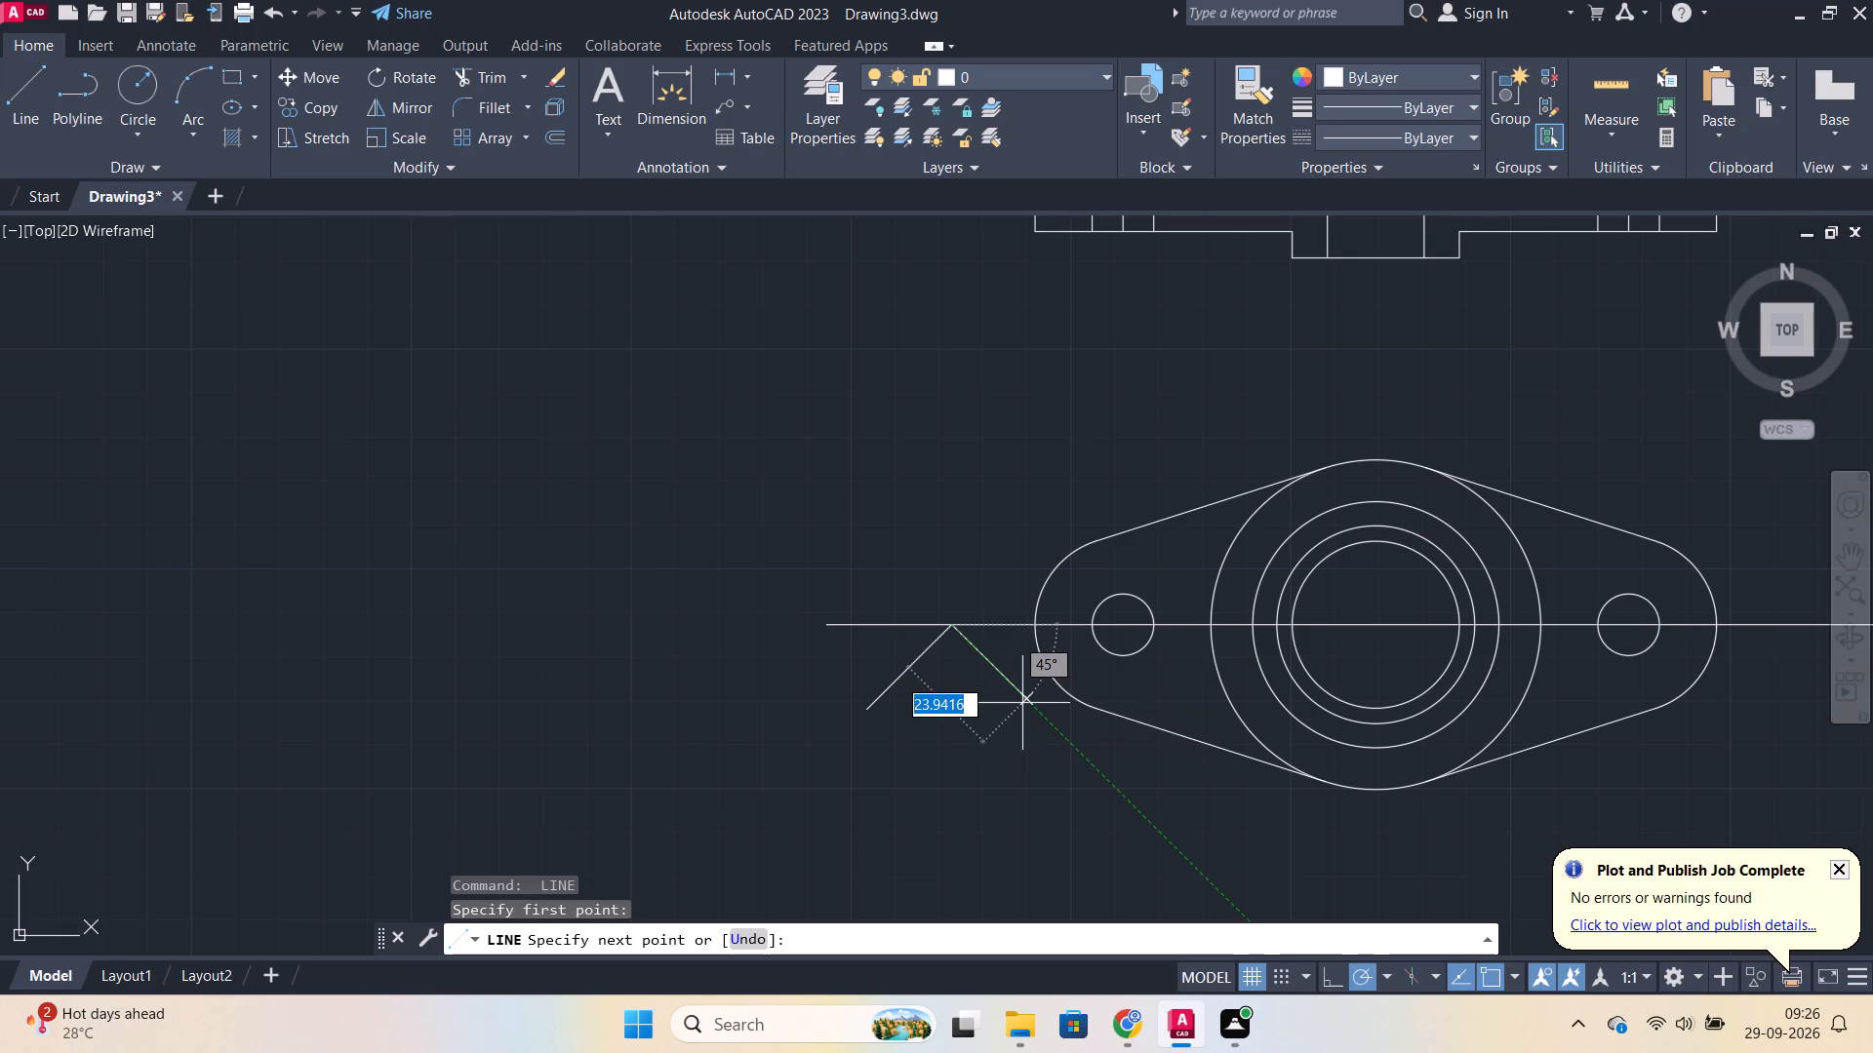
pyautogui.click(1391, 978)
pyautogui.click(1388, 766)
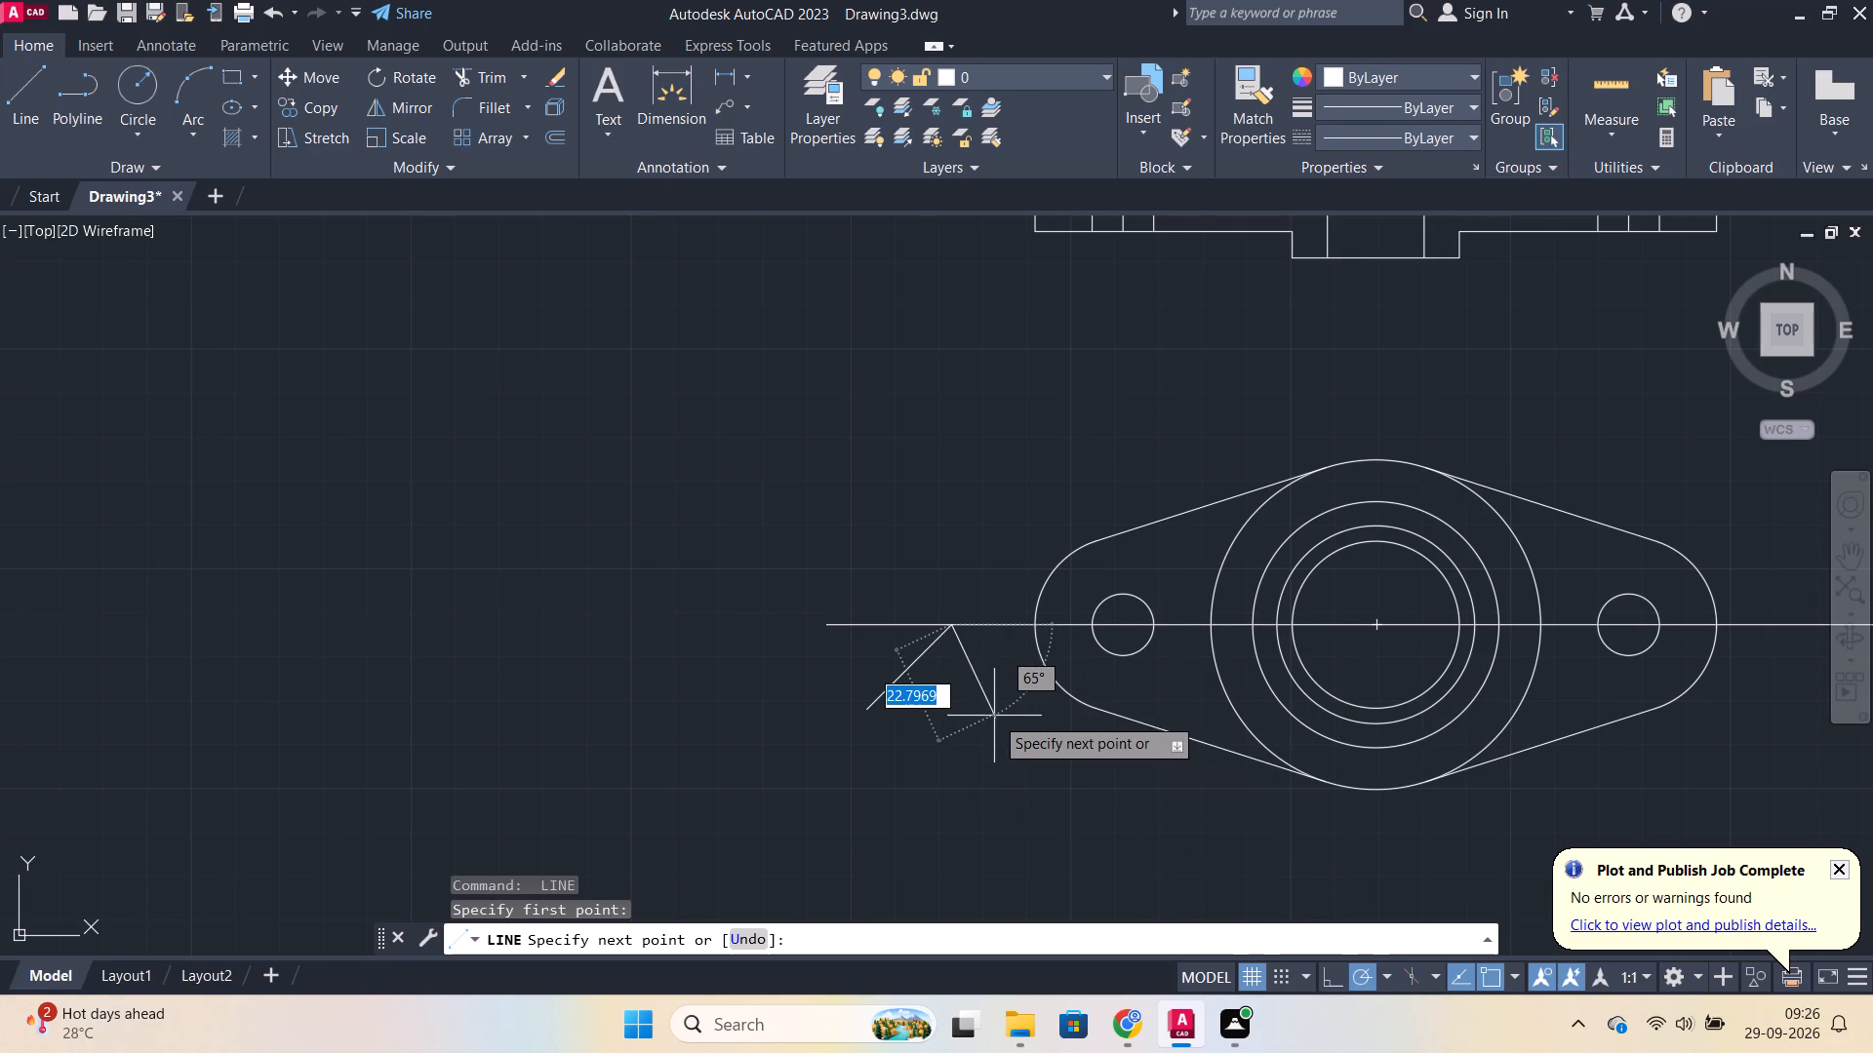
pyautogui.click(1009, 721)
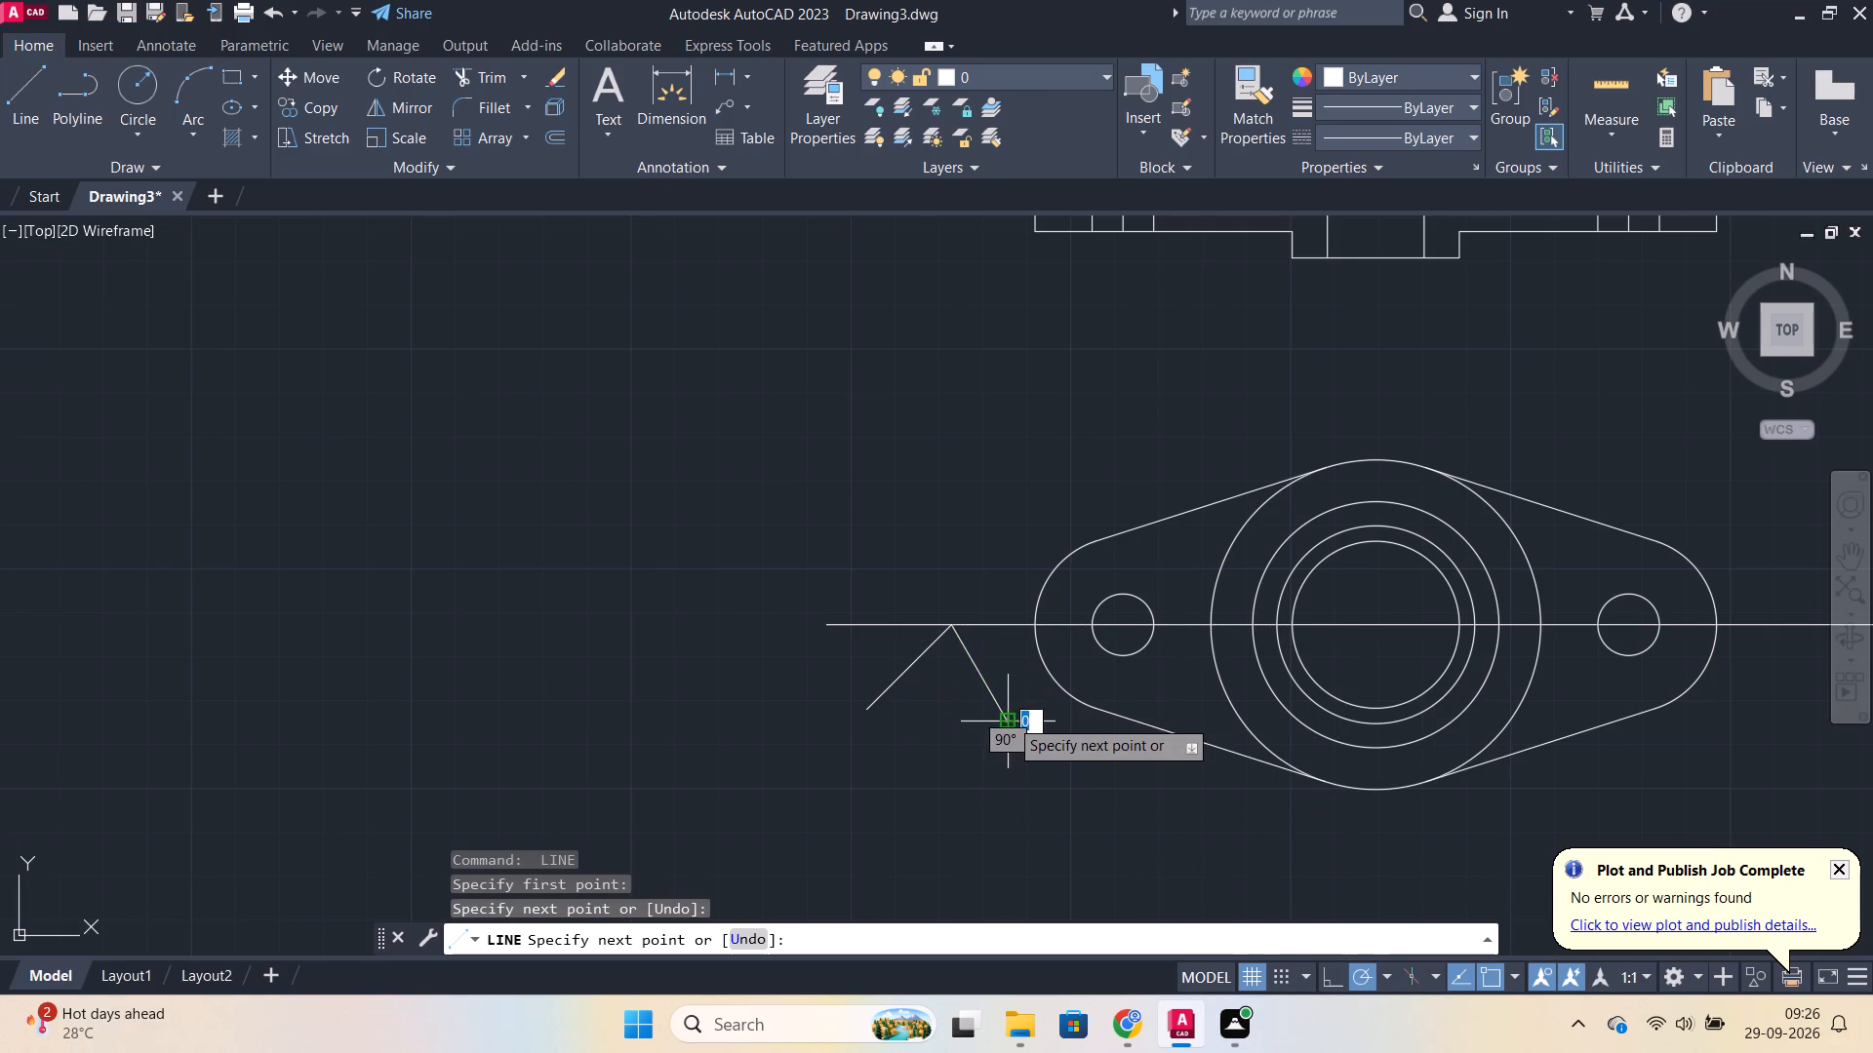
pyautogui.press('Escape')
# Draw a steeper line down to the left from the same point on the centre line, forming an inverted V.
pyautogui.press('space')
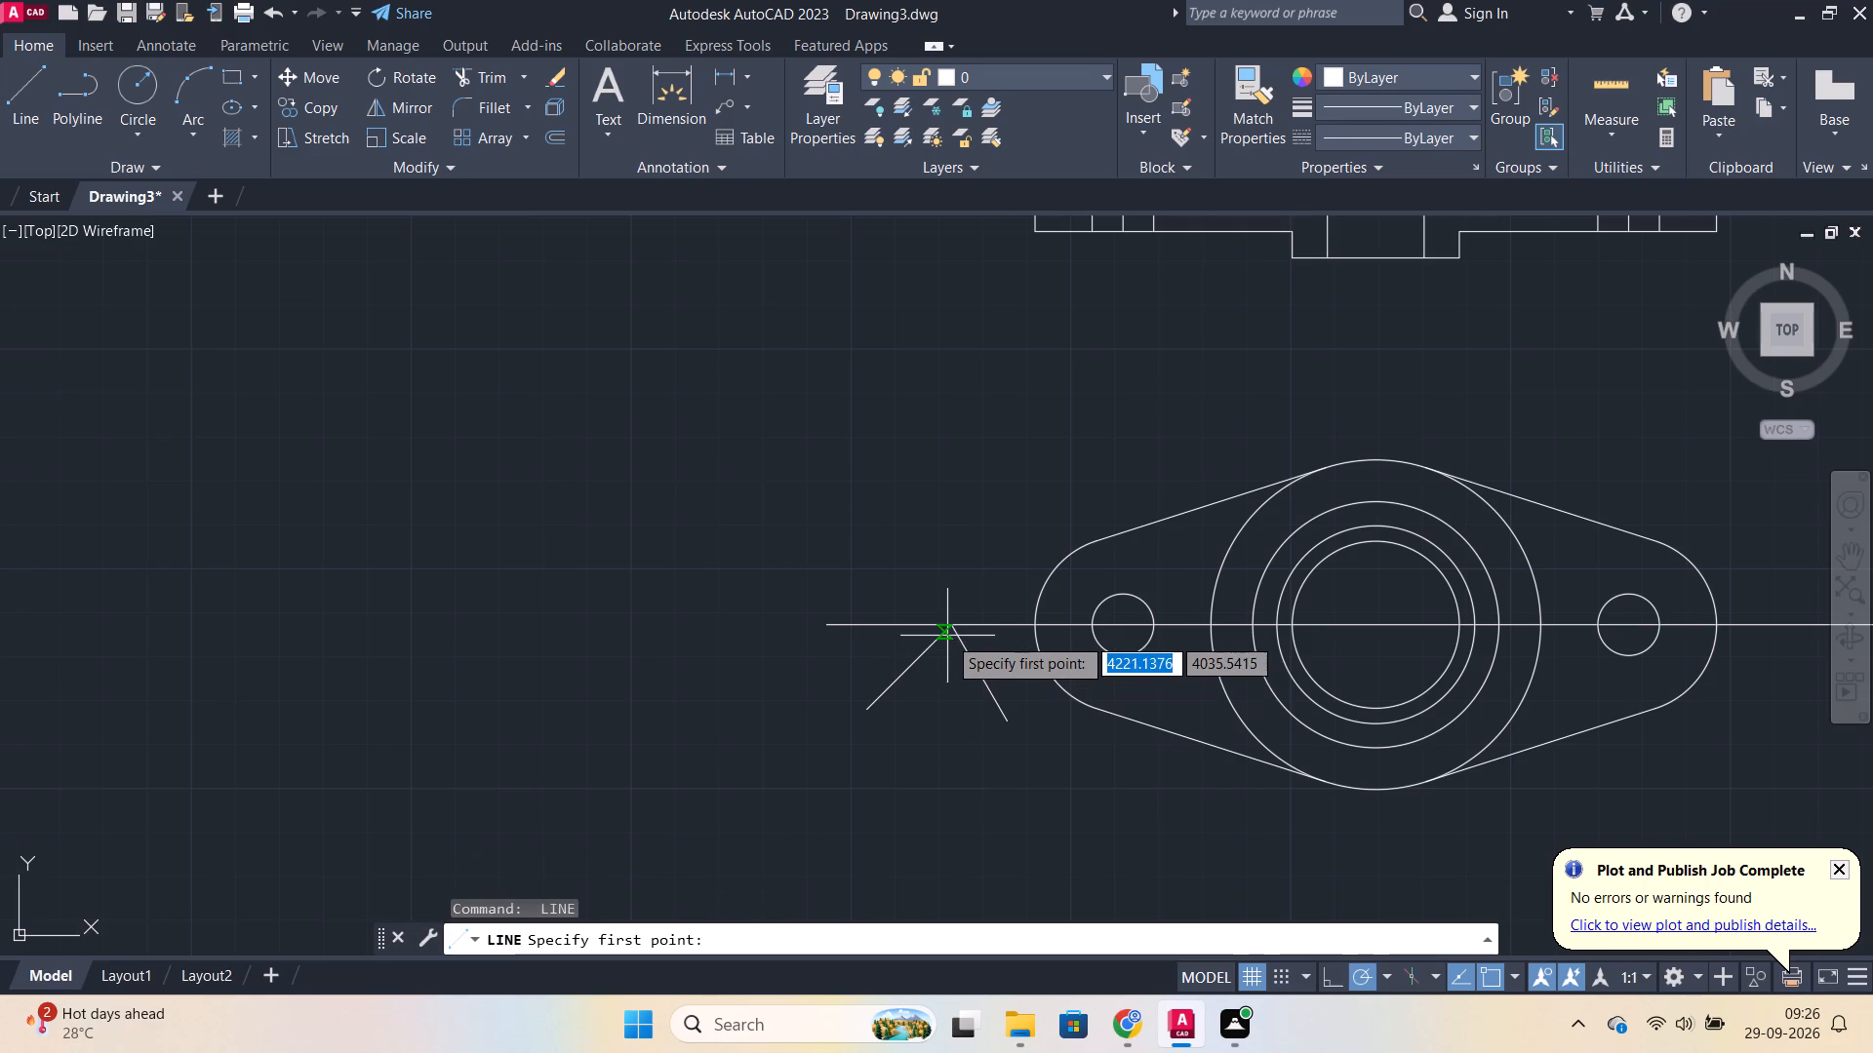
pyautogui.click(953, 627)
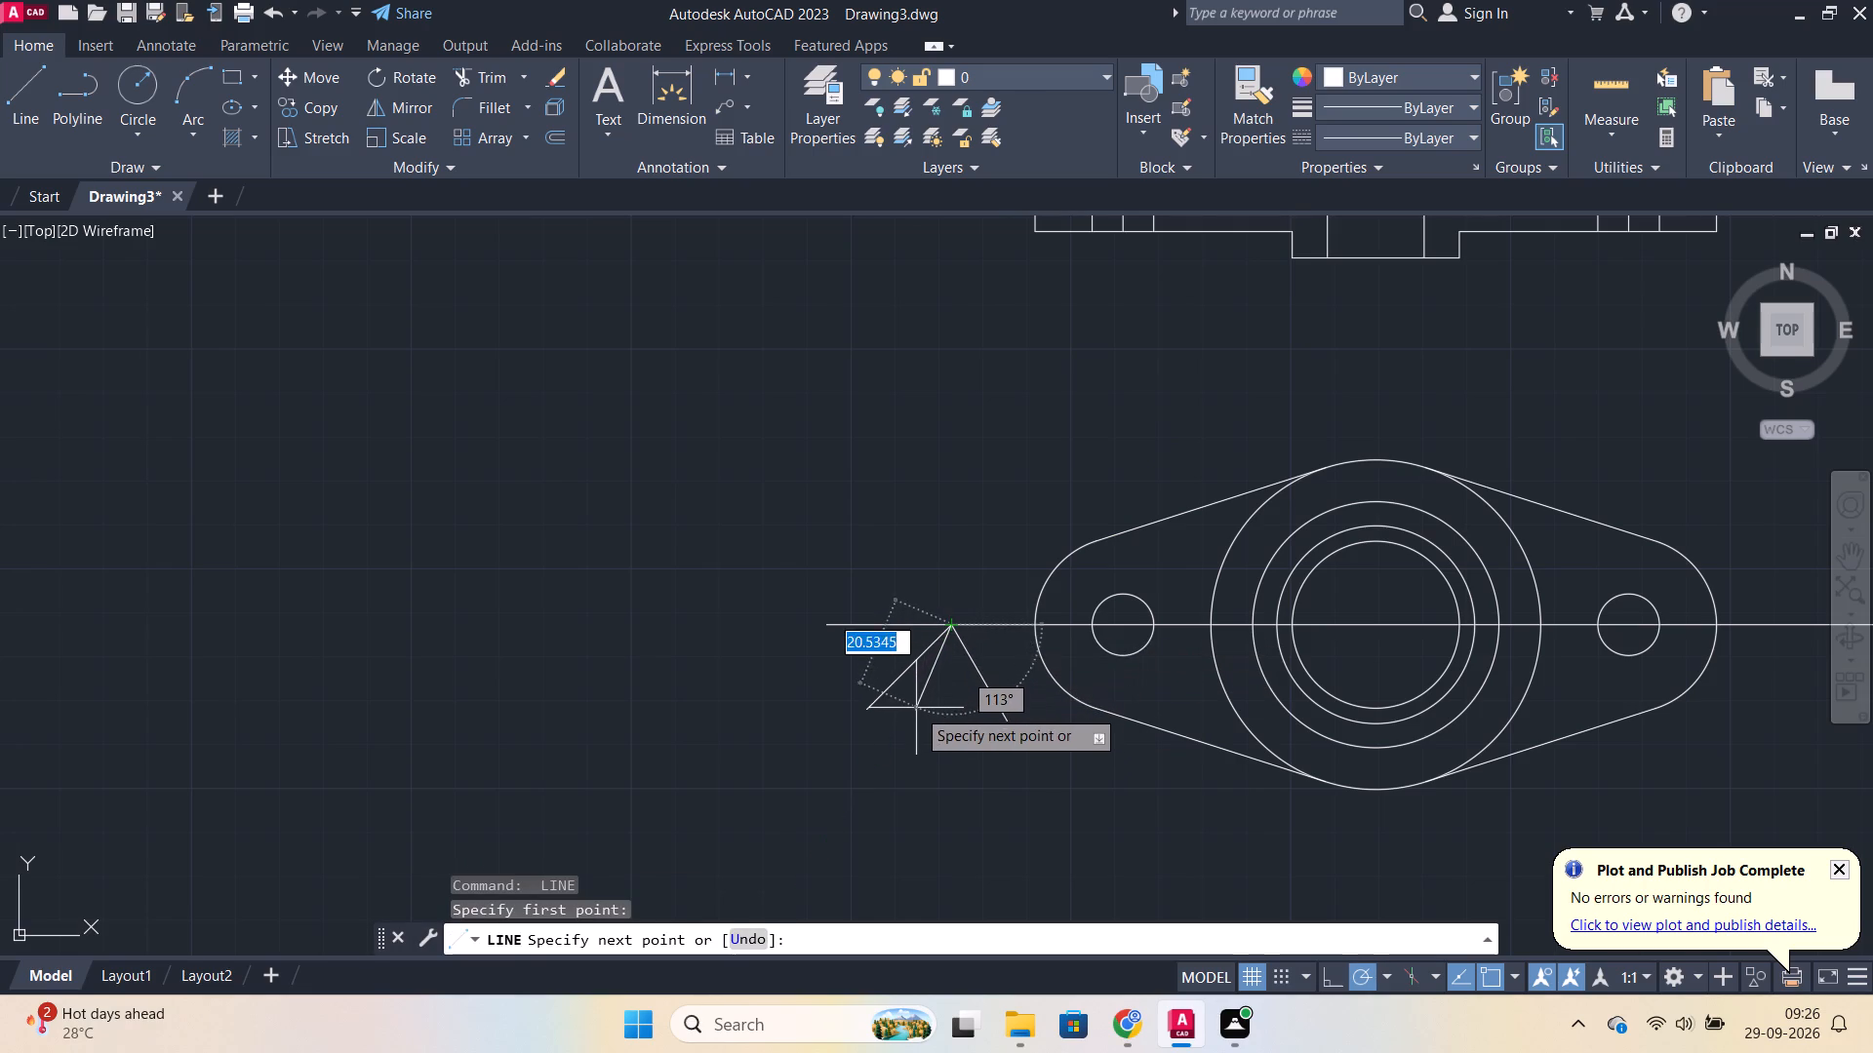
pyautogui.click(904, 713)
pyautogui.press('Escape')
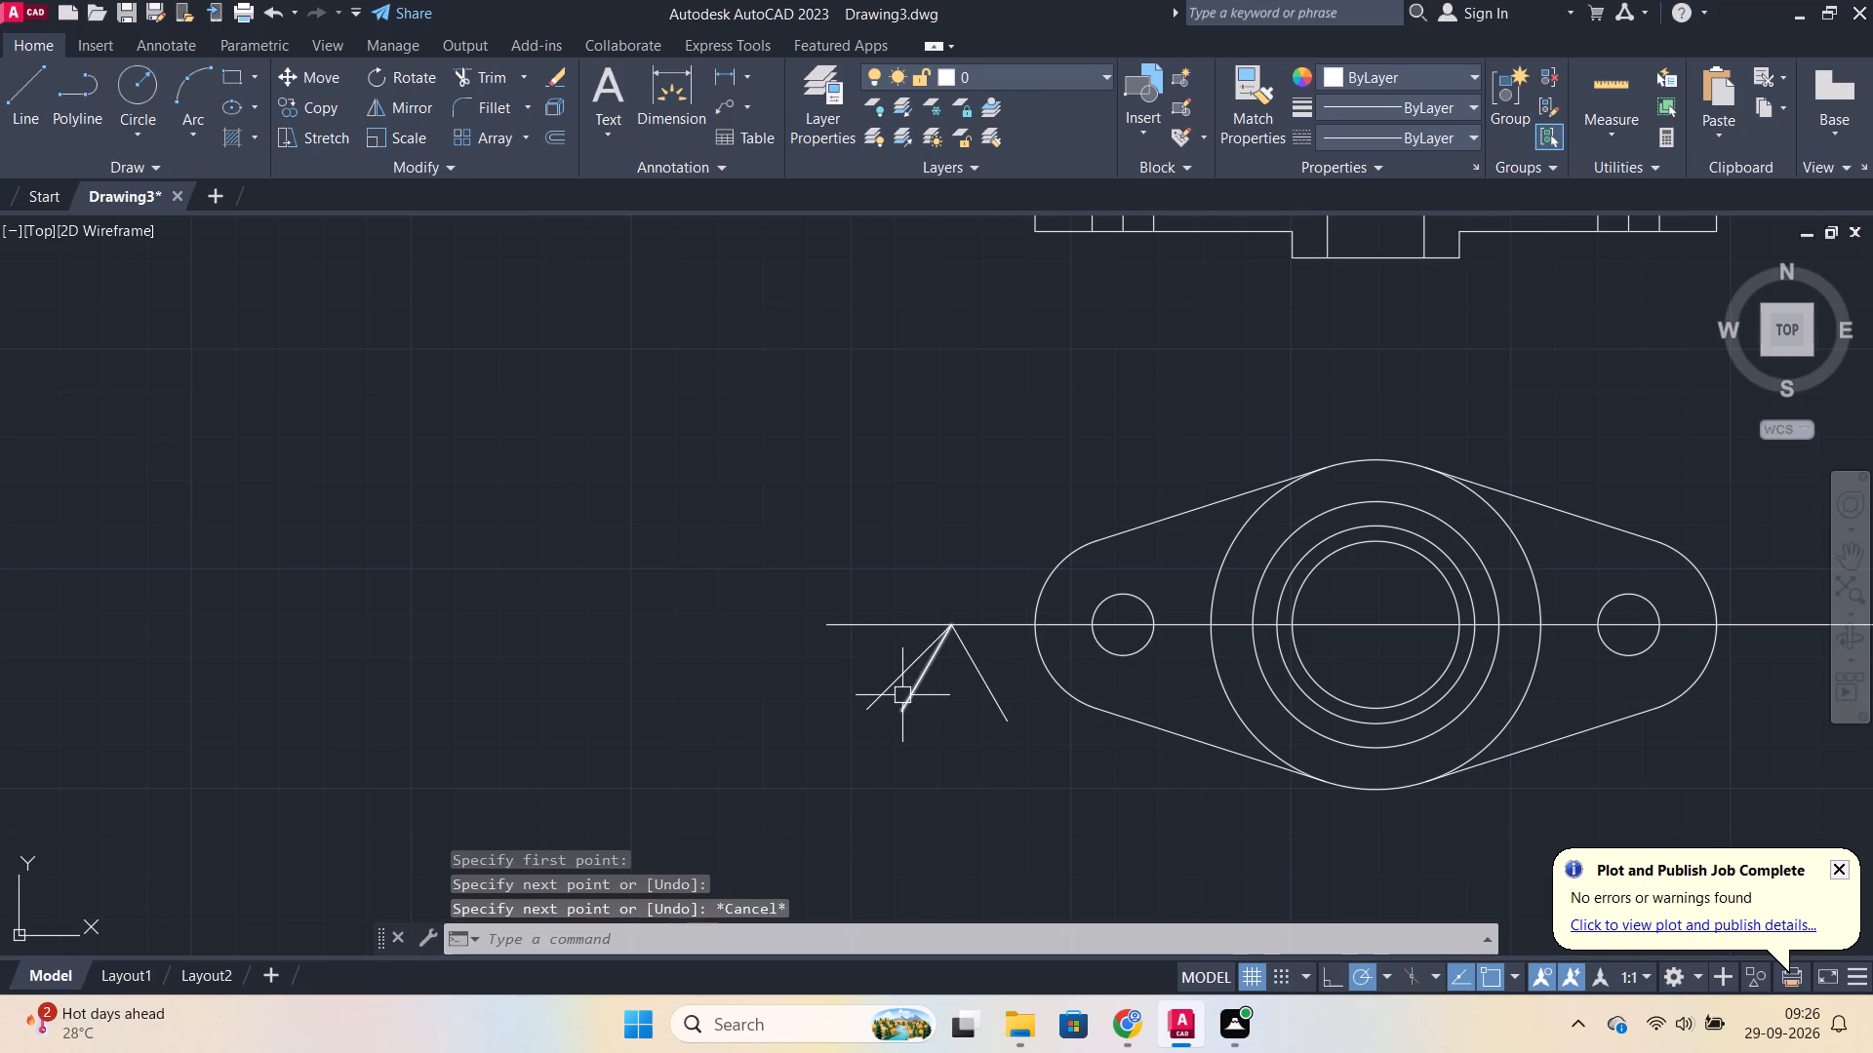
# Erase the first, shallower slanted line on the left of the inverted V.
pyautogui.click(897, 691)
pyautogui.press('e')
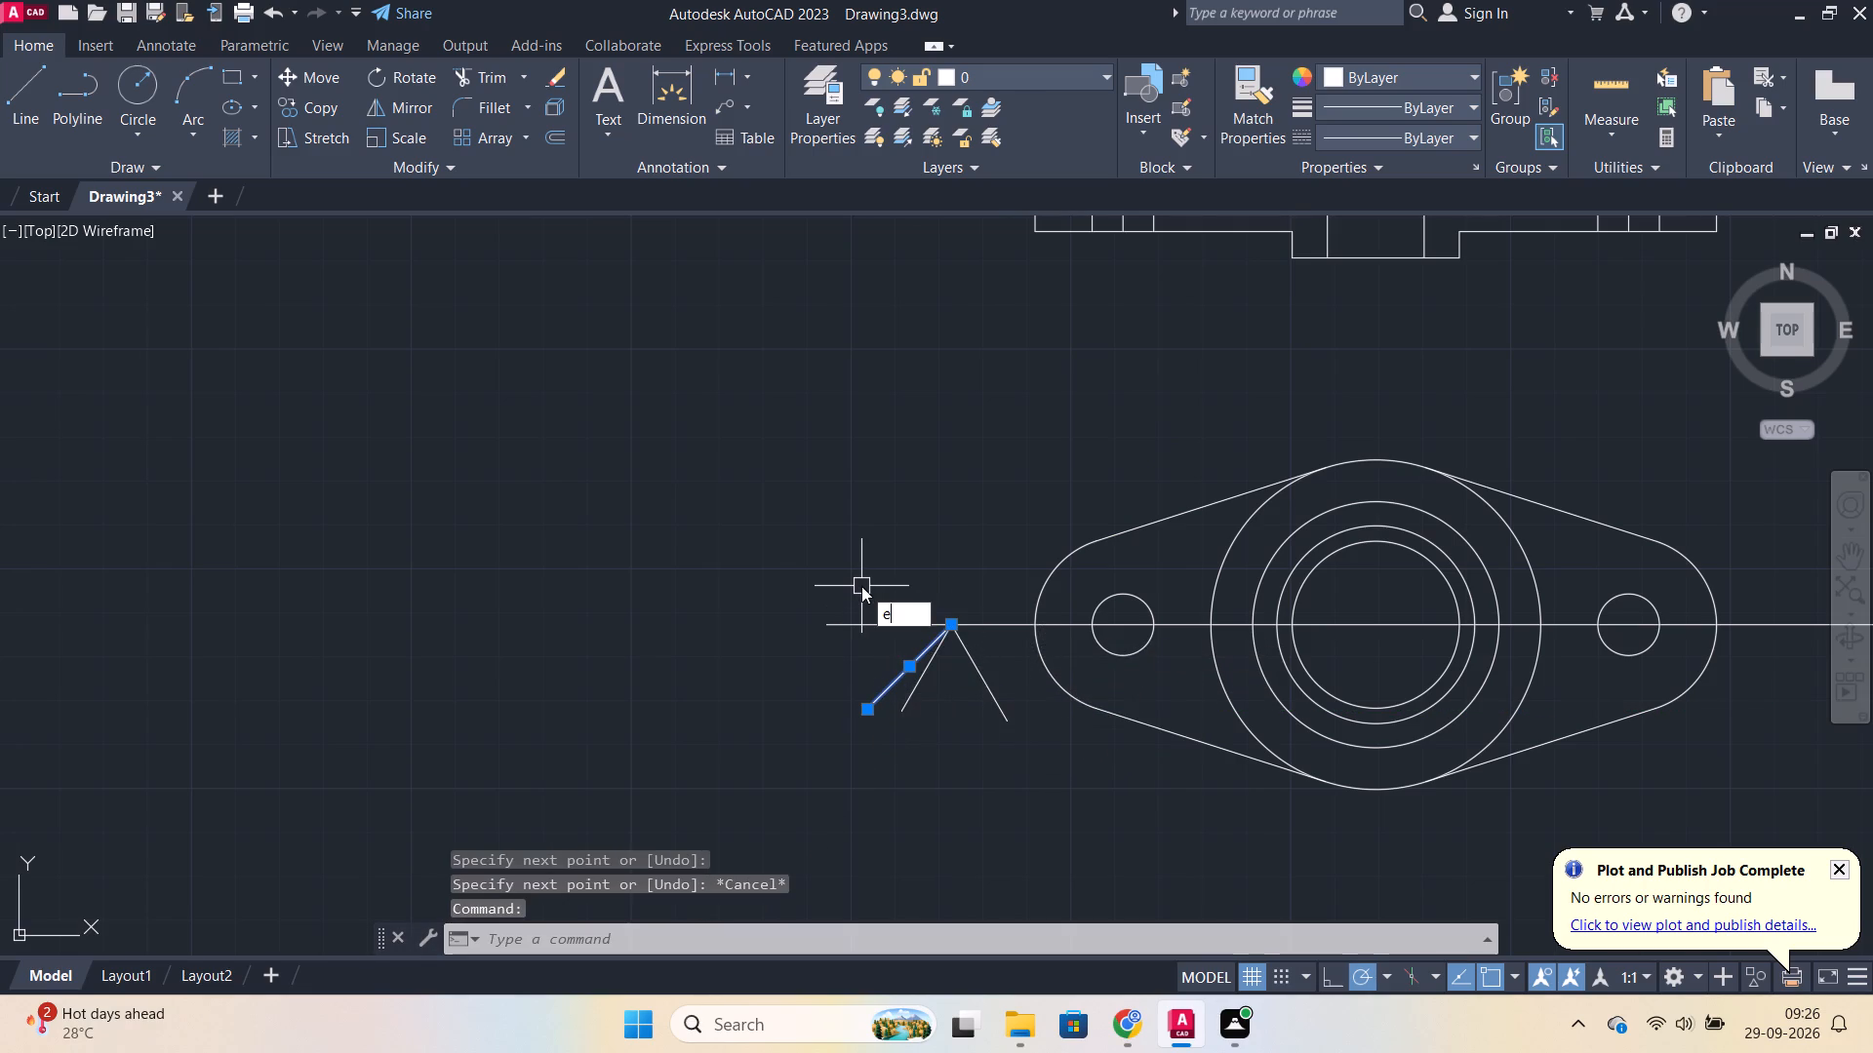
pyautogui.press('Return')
# Draw a horizontal line about 15 long from the inverted V's left leg, just below its apex, past the right leg.
pyautogui.scroll(-2, 884, 530)
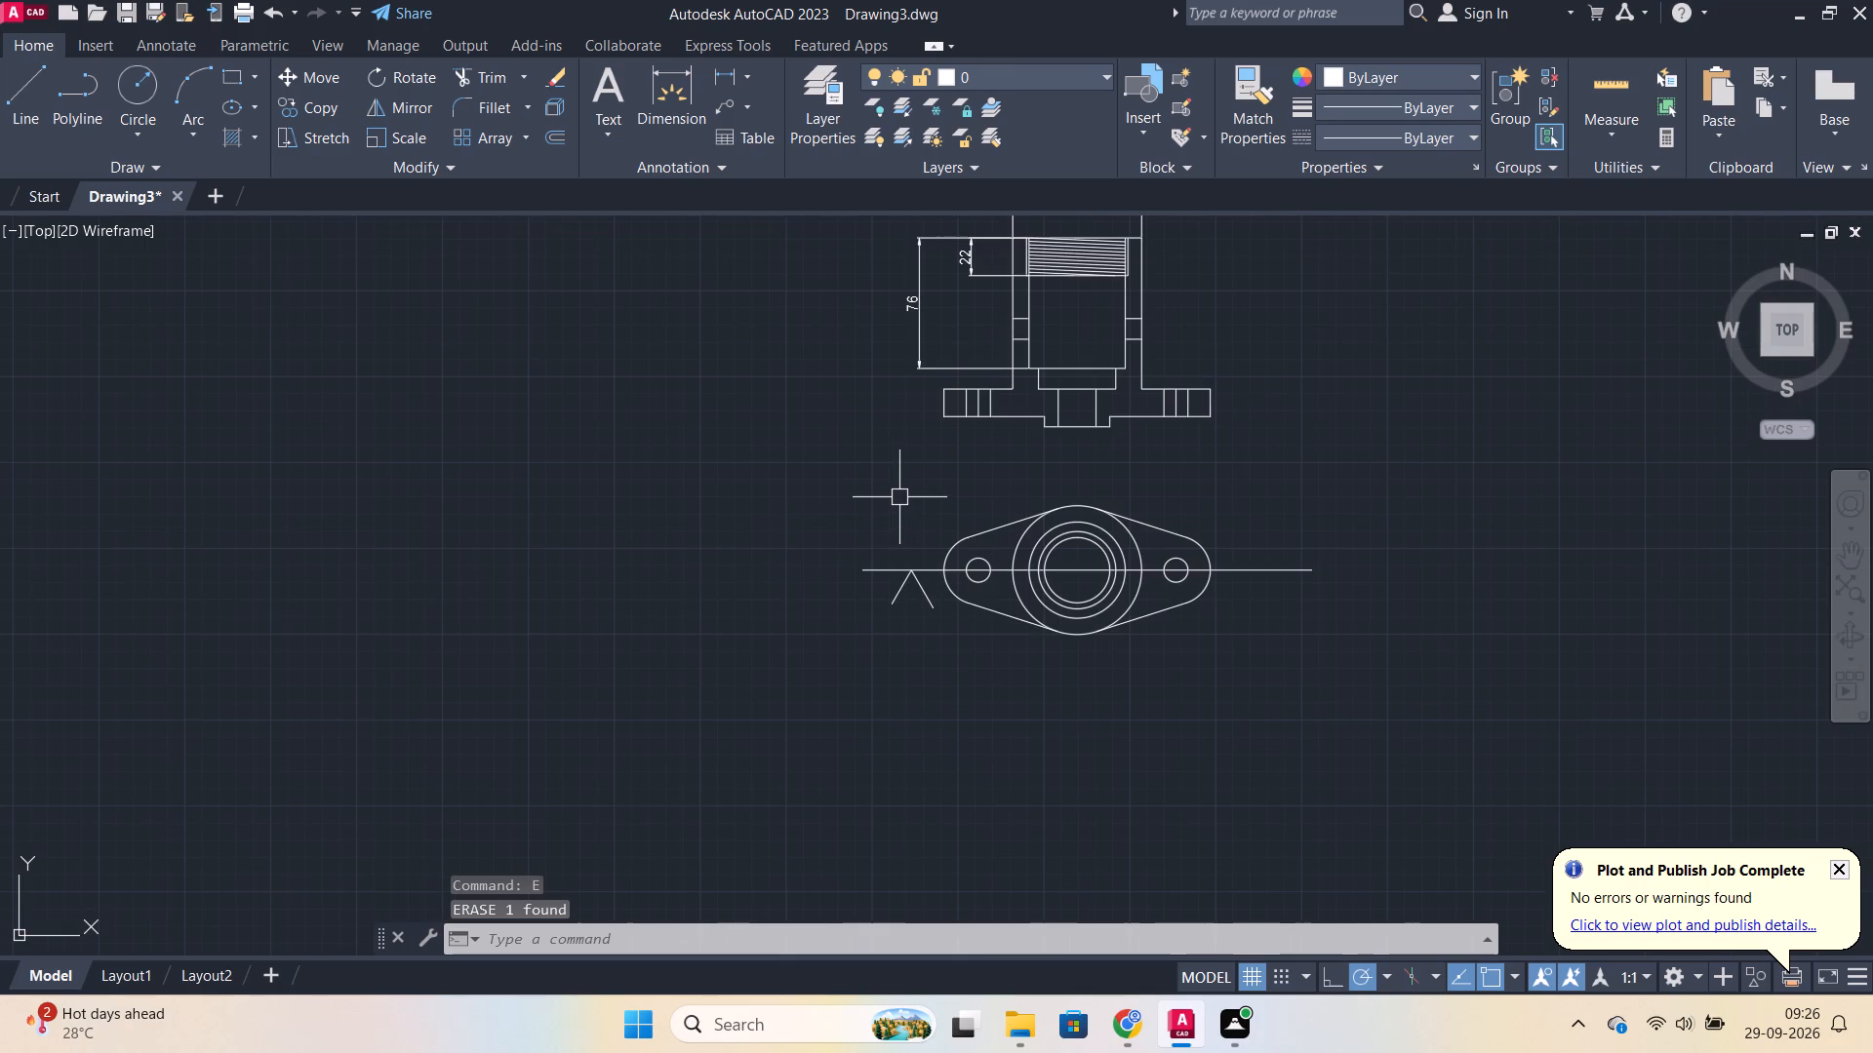
pyautogui.scroll(3, 898, 658)
pyautogui.moveTo(836, 606); pyautogui.dragTo(834, 608, button='middle')
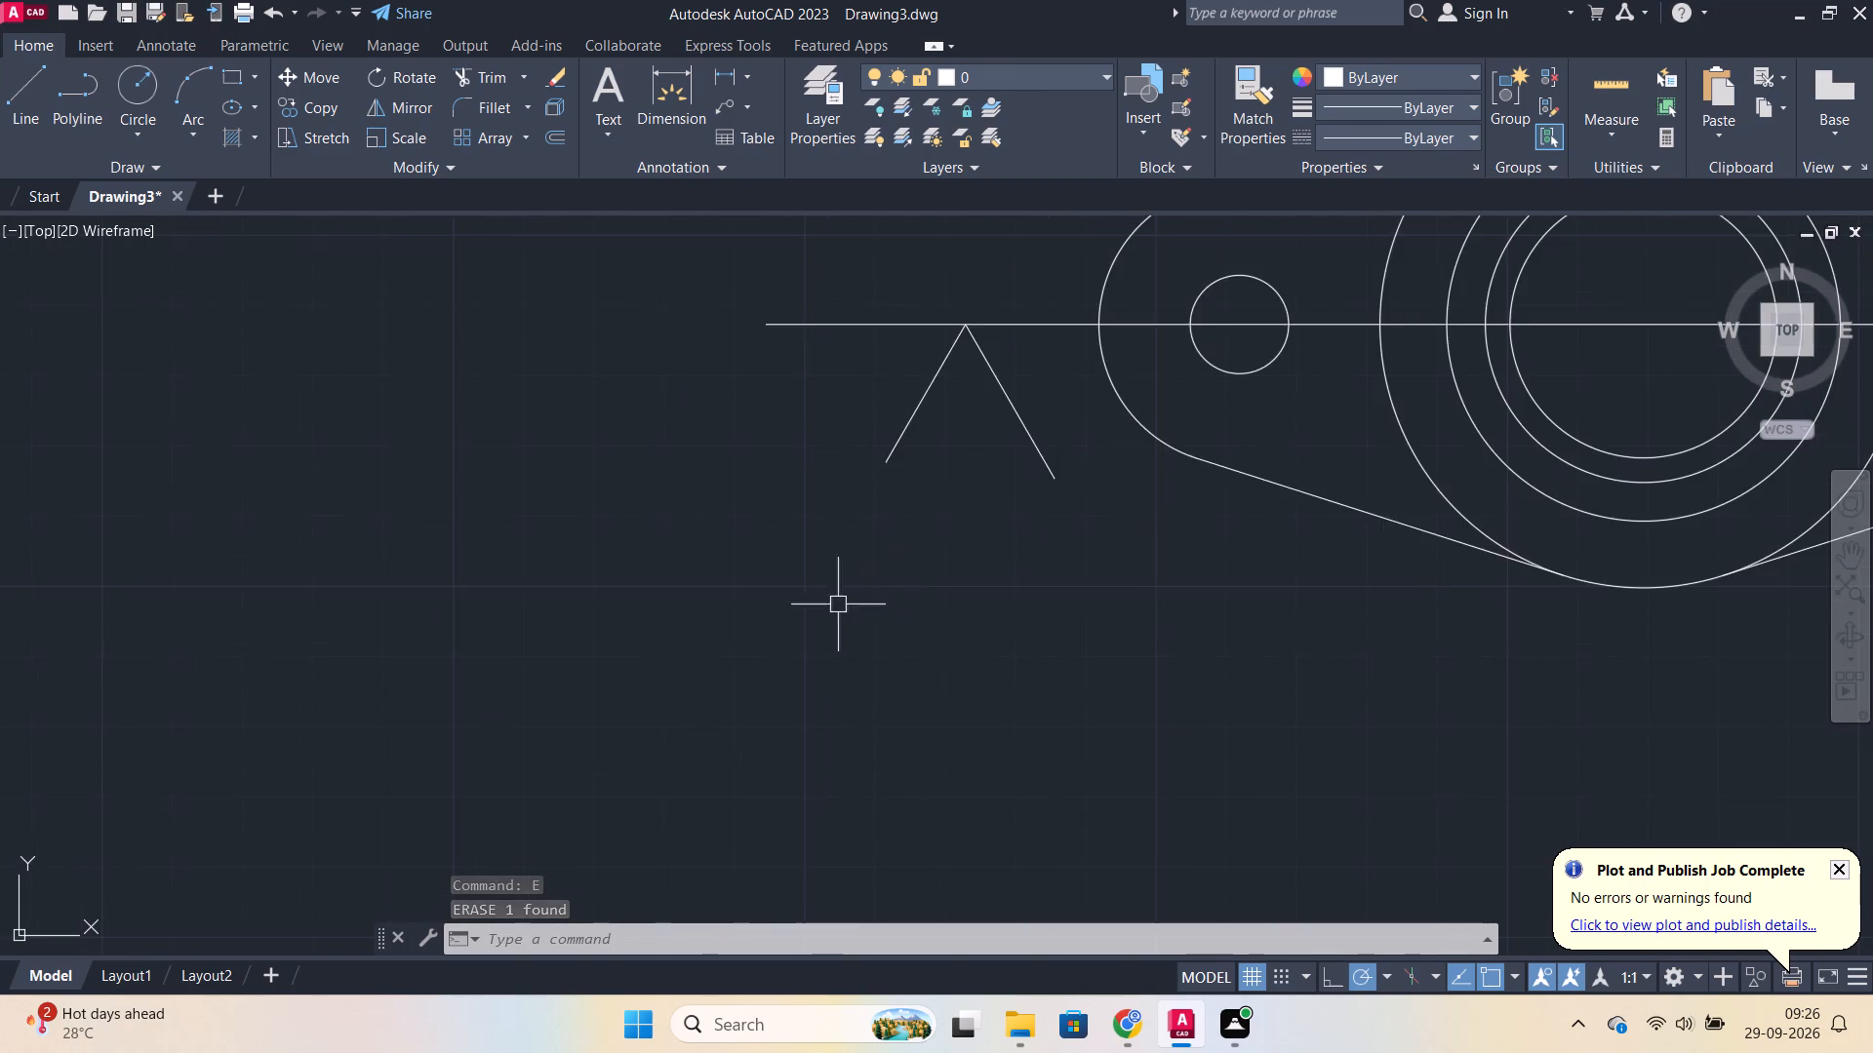
pyautogui.moveTo(834, 608); pyautogui.dragTo(714, 677, button='middle')
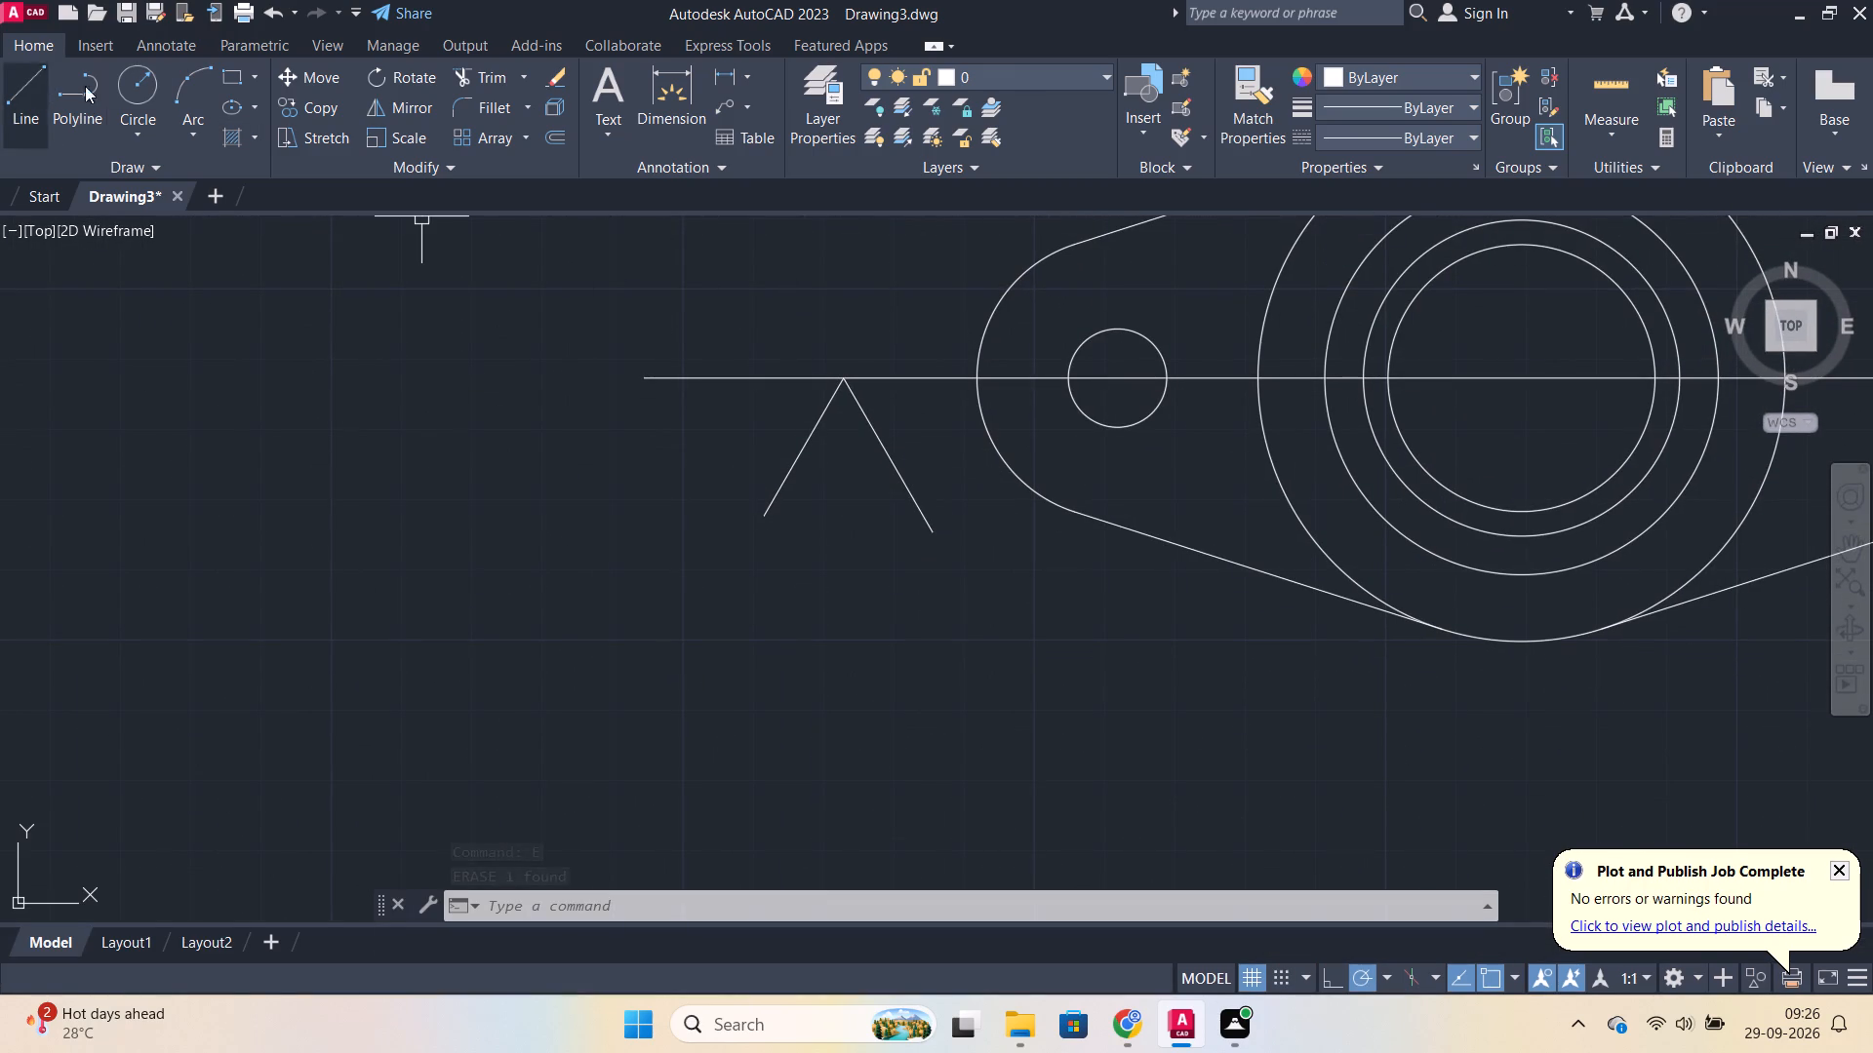
pyautogui.click(35, 77)
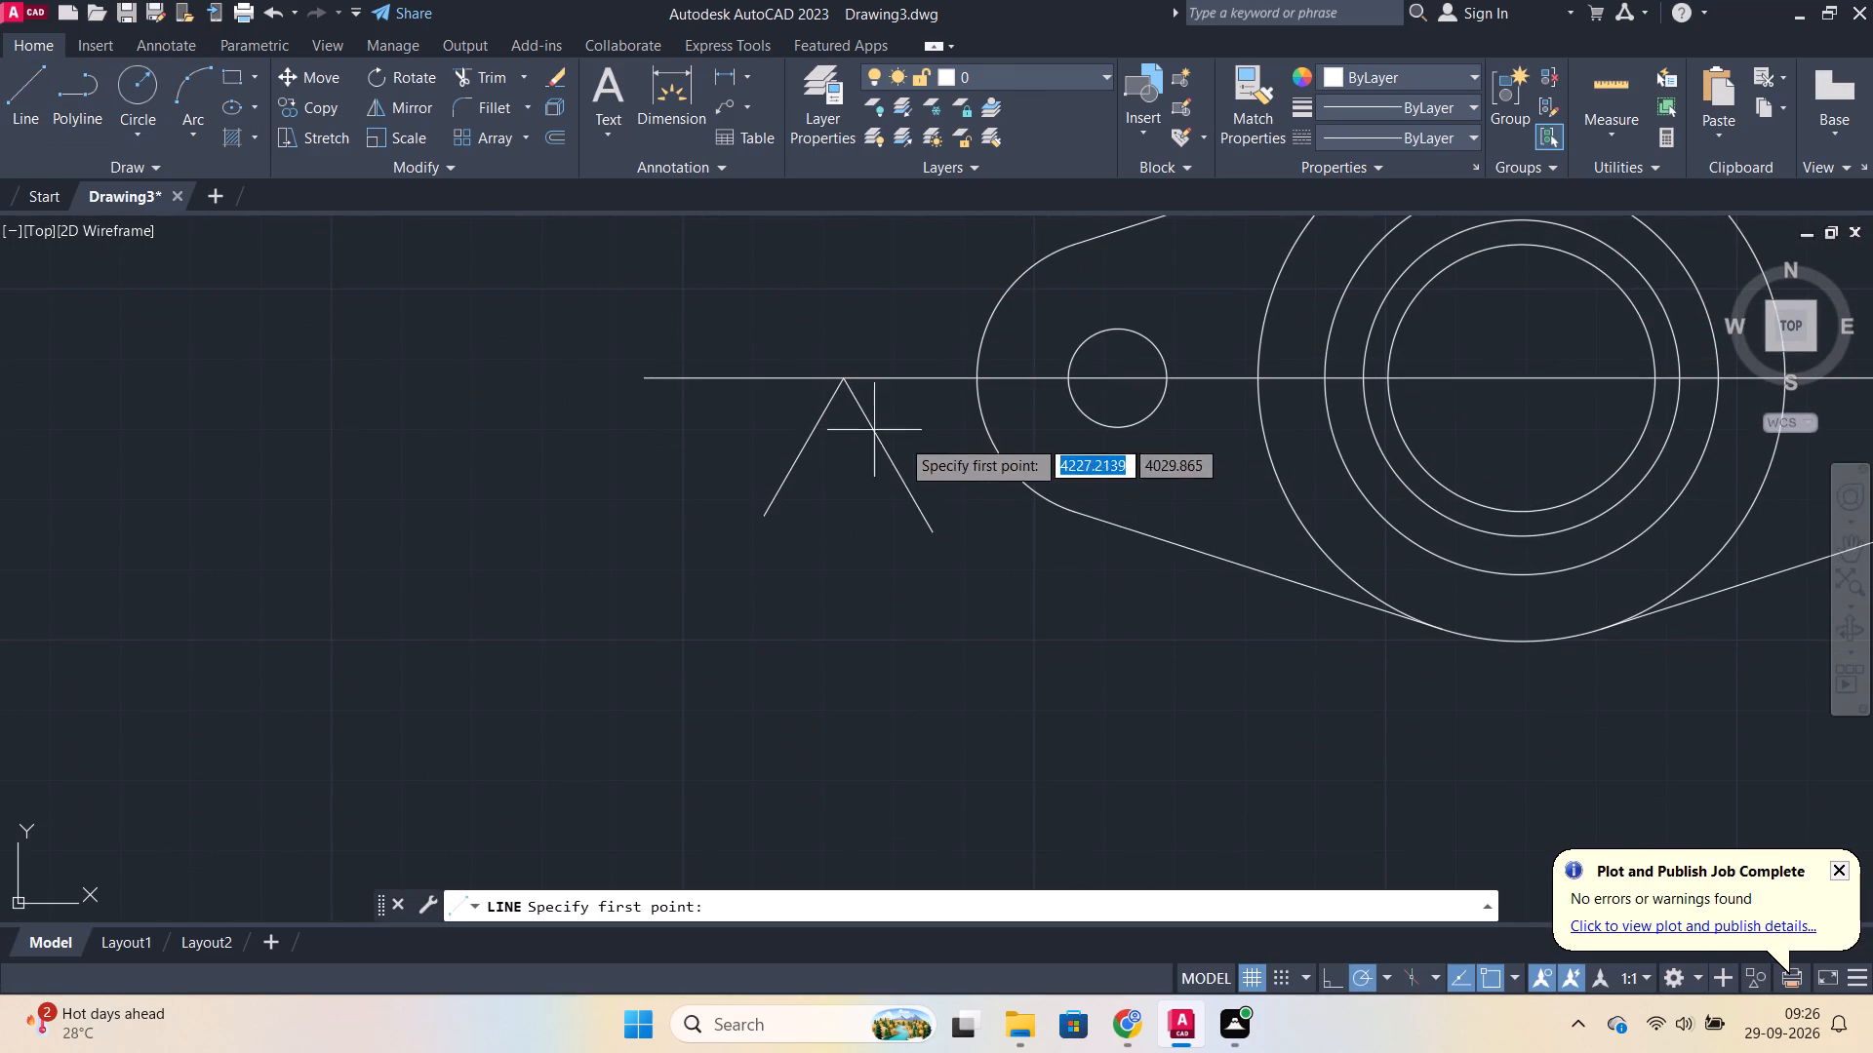
pyautogui.click(821, 414)
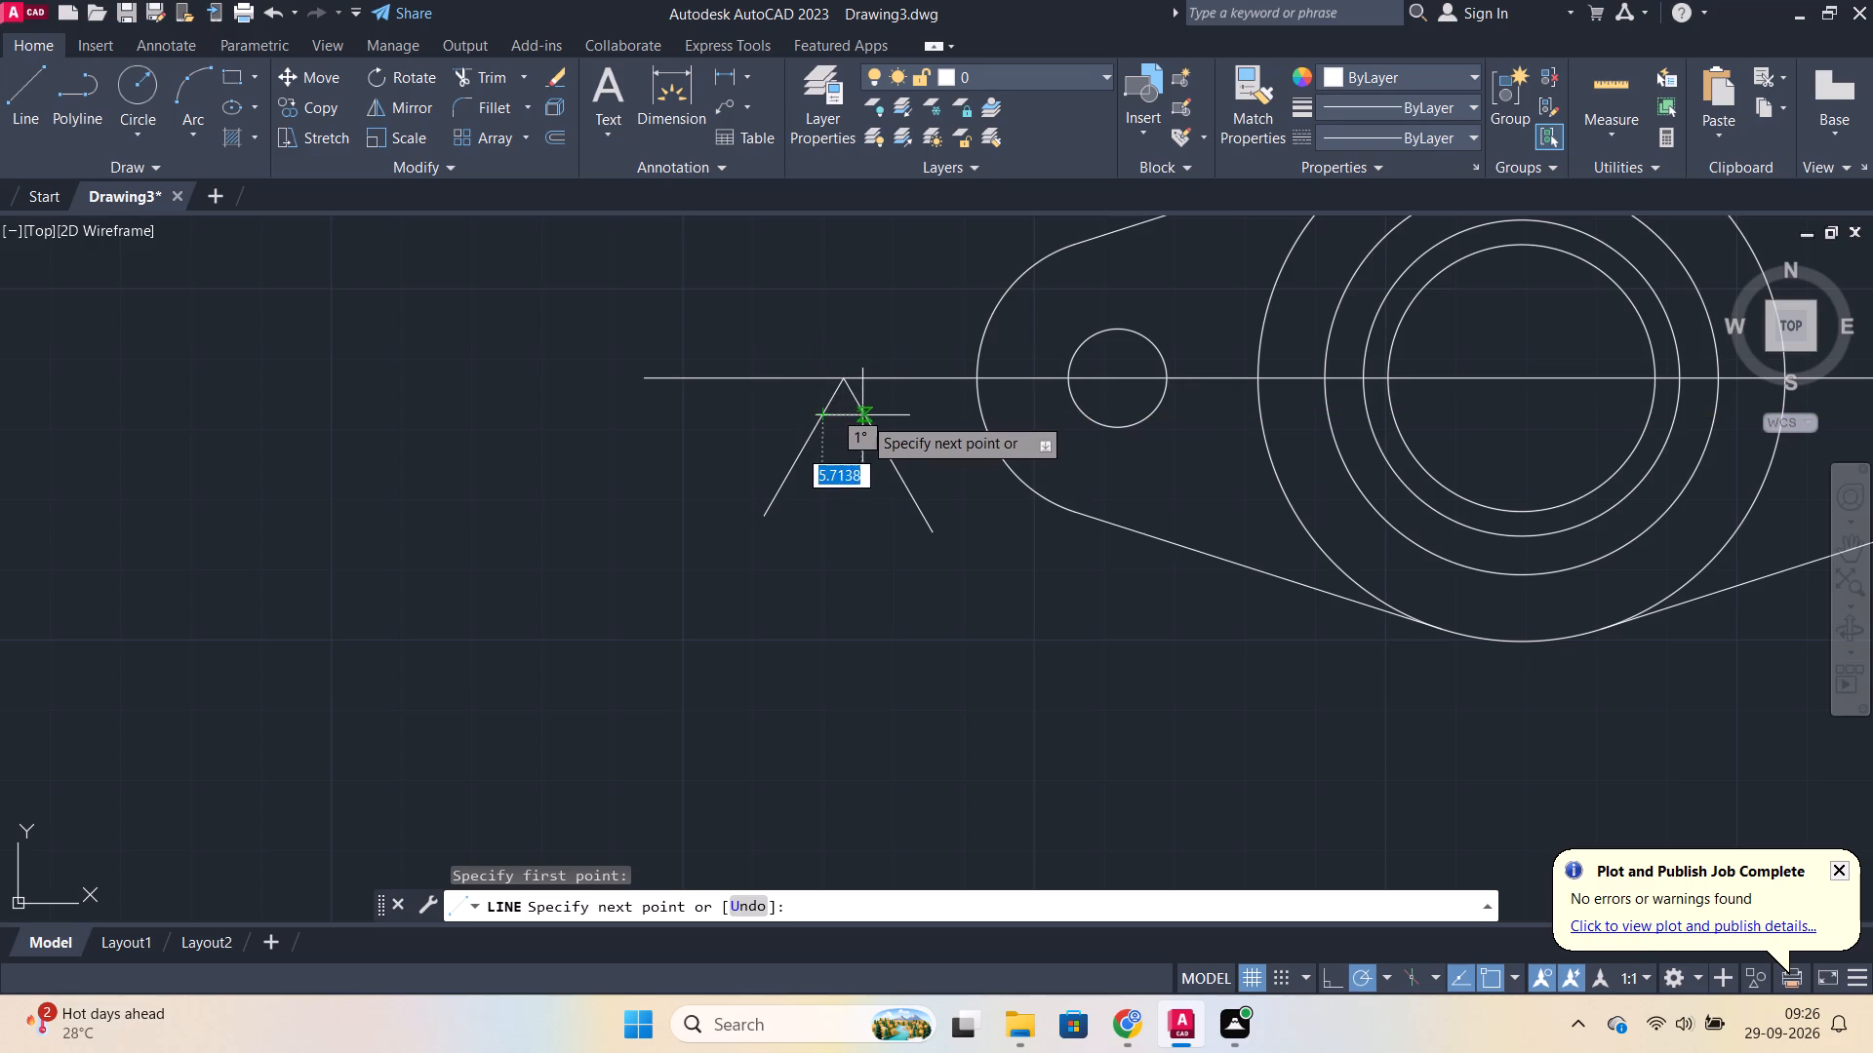
pyautogui.click(863, 414)
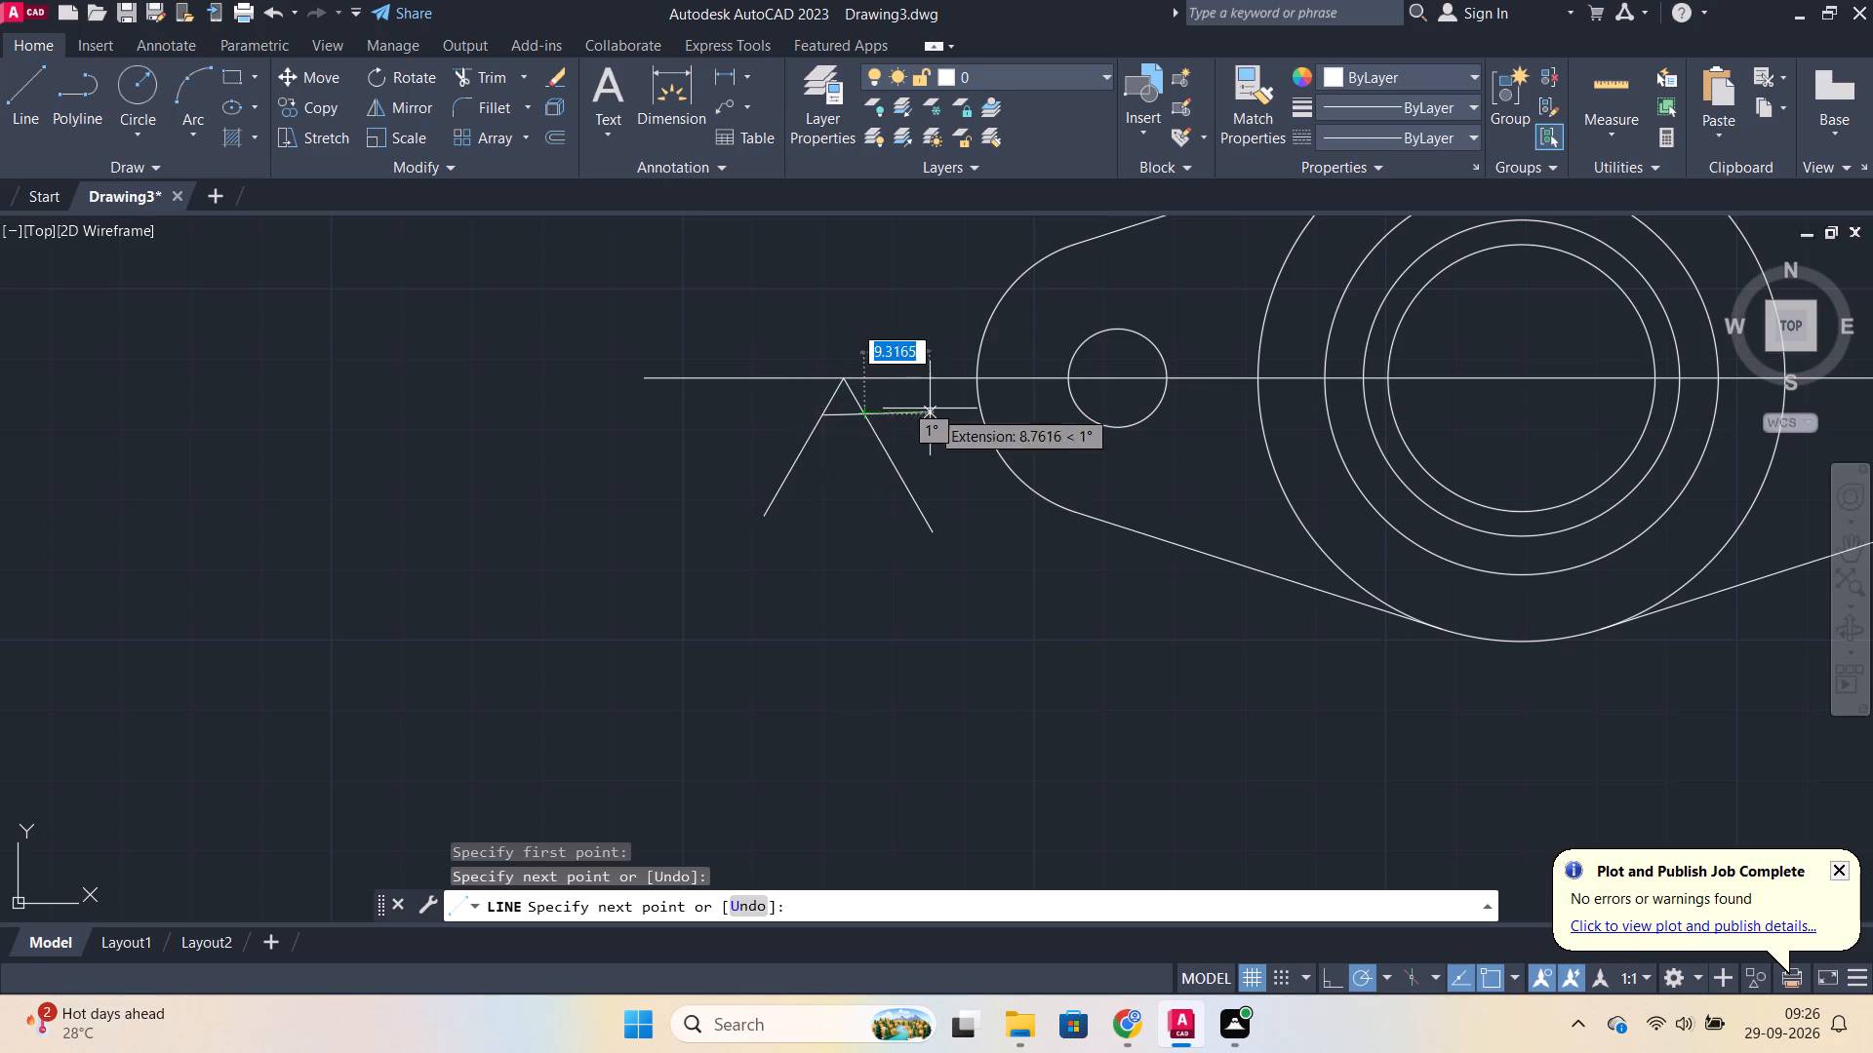
pyautogui.scroll(2, 933, 433)
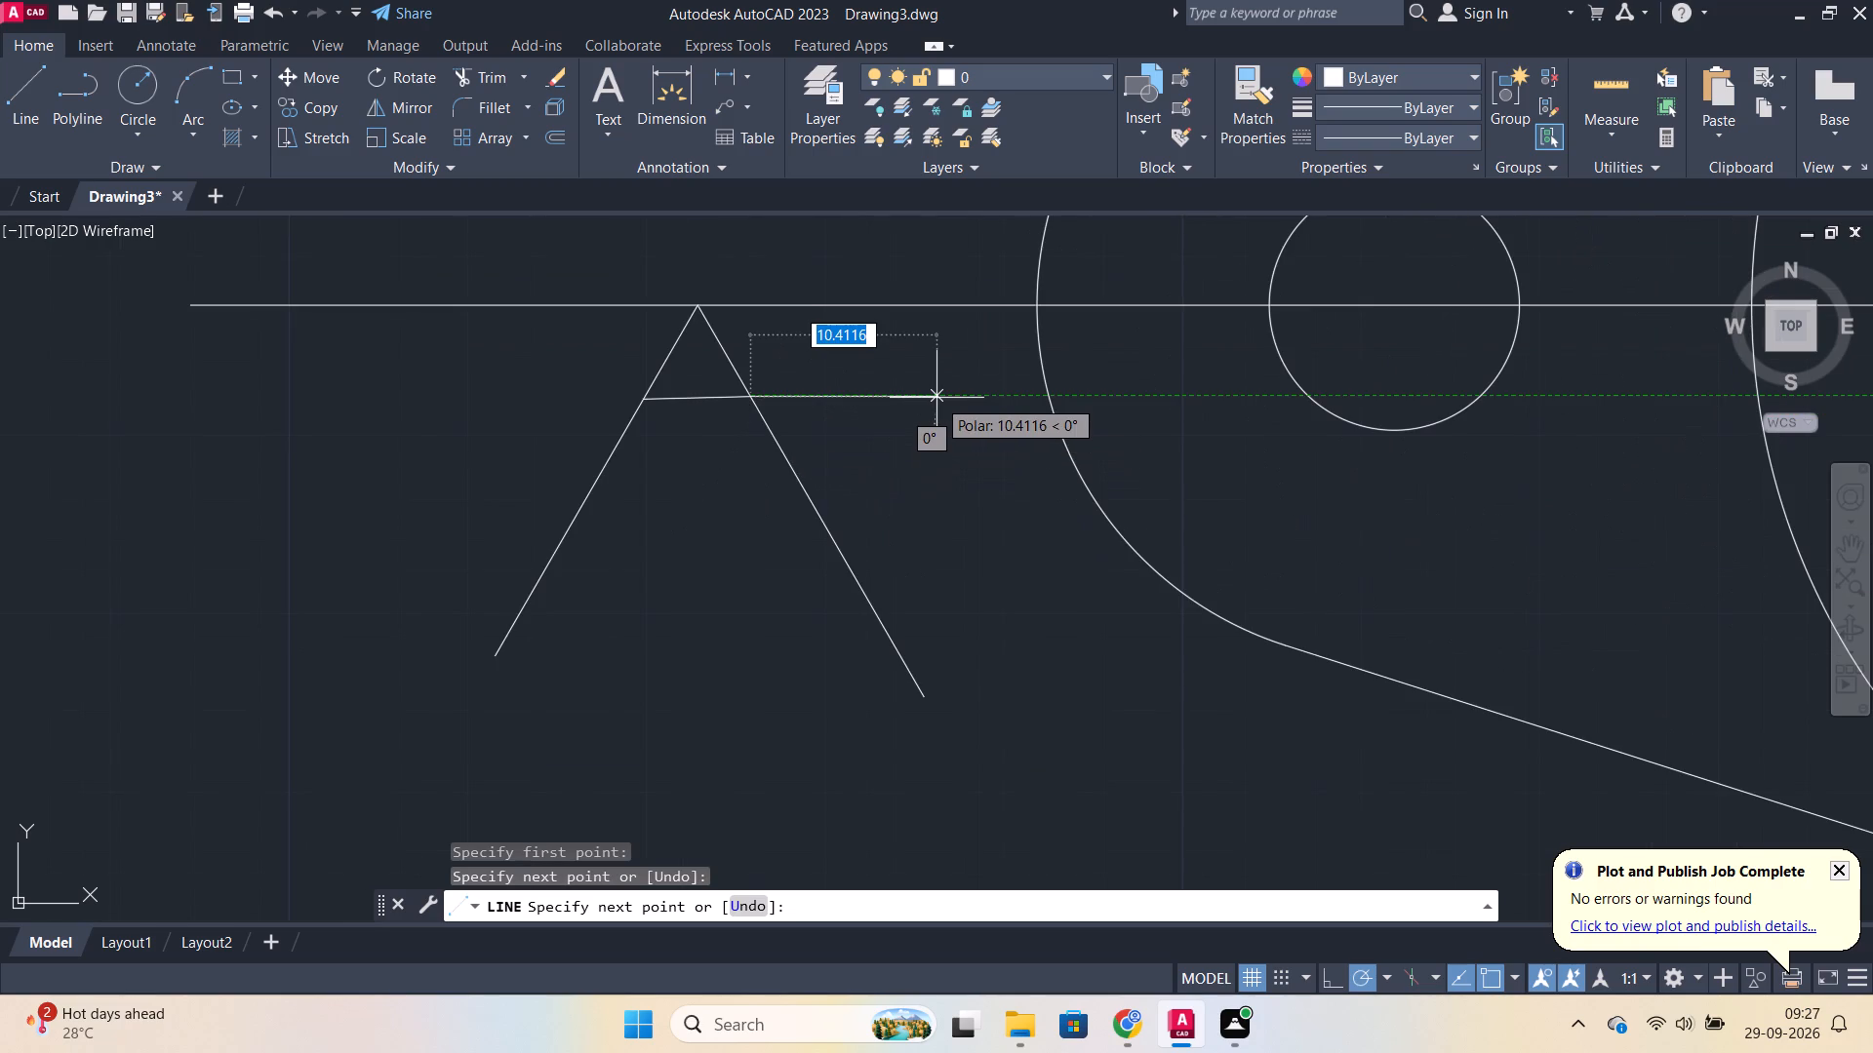
pyautogui.hotkey('ctrl', 'z')
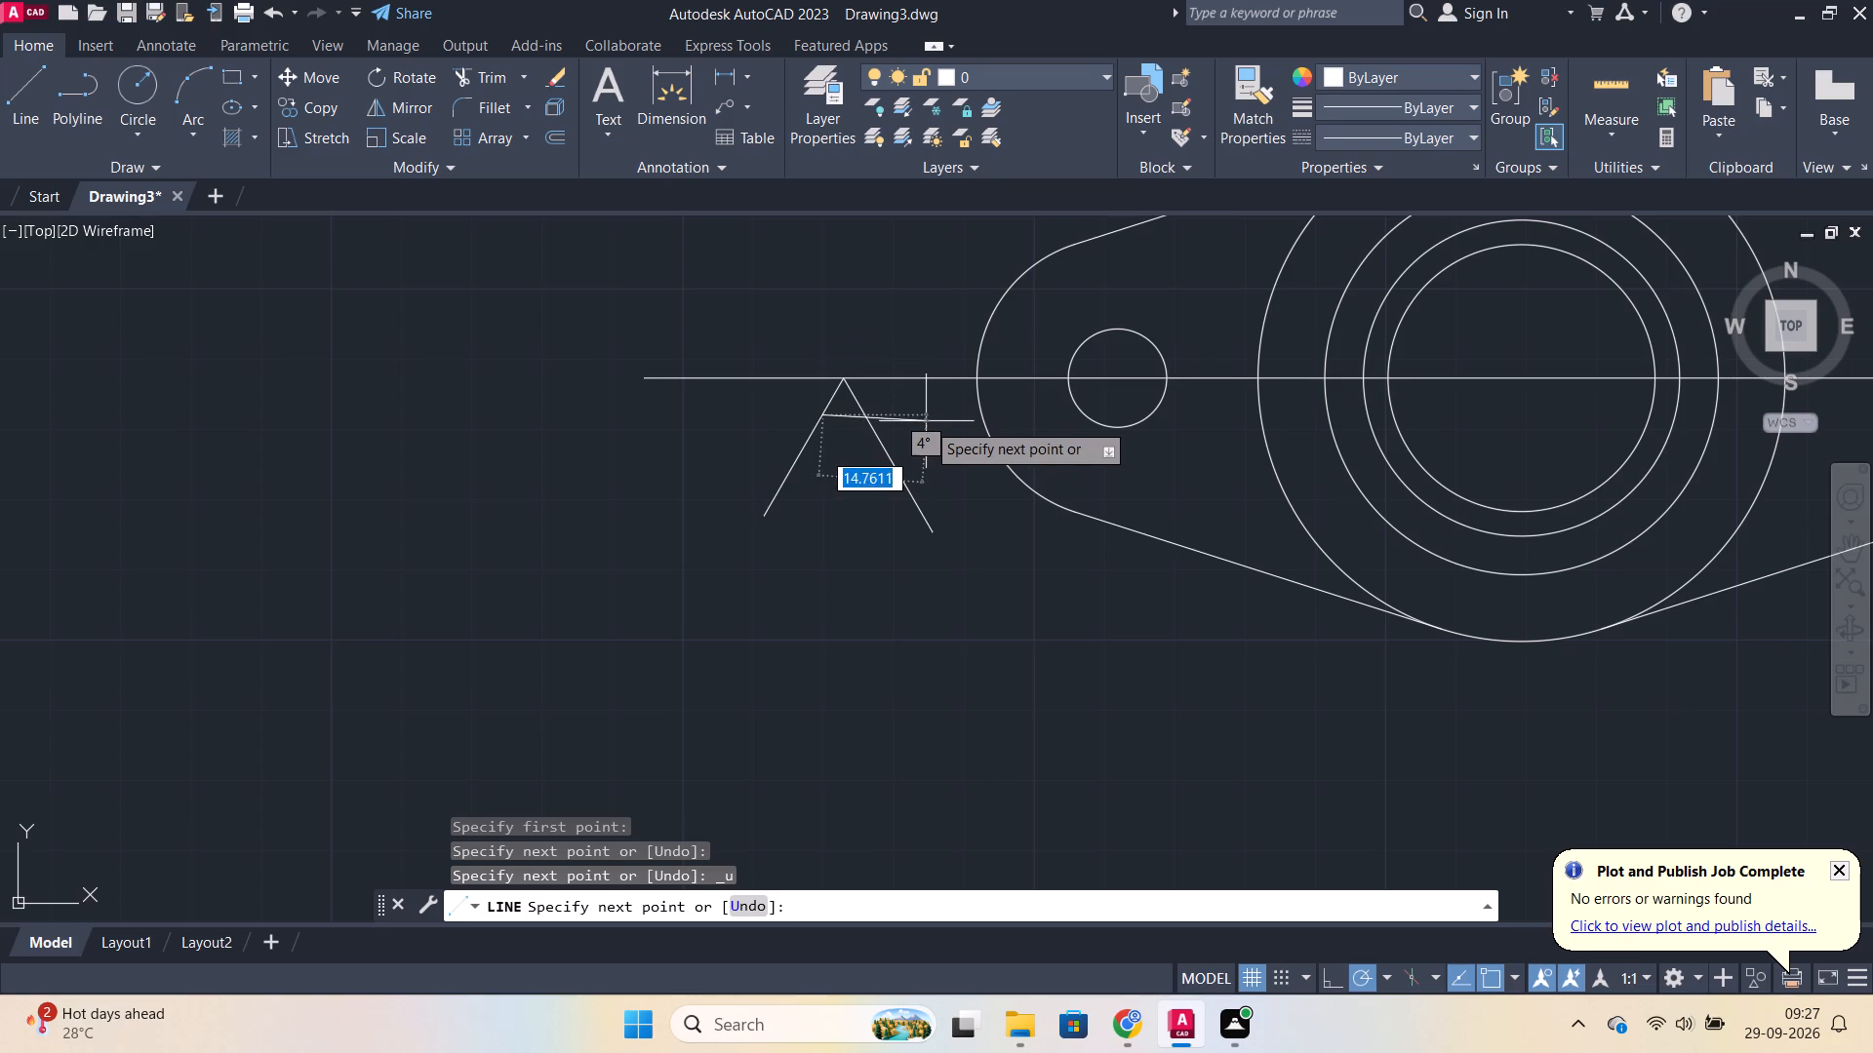
pyautogui.click(924, 416)
pyautogui.press('Escape')
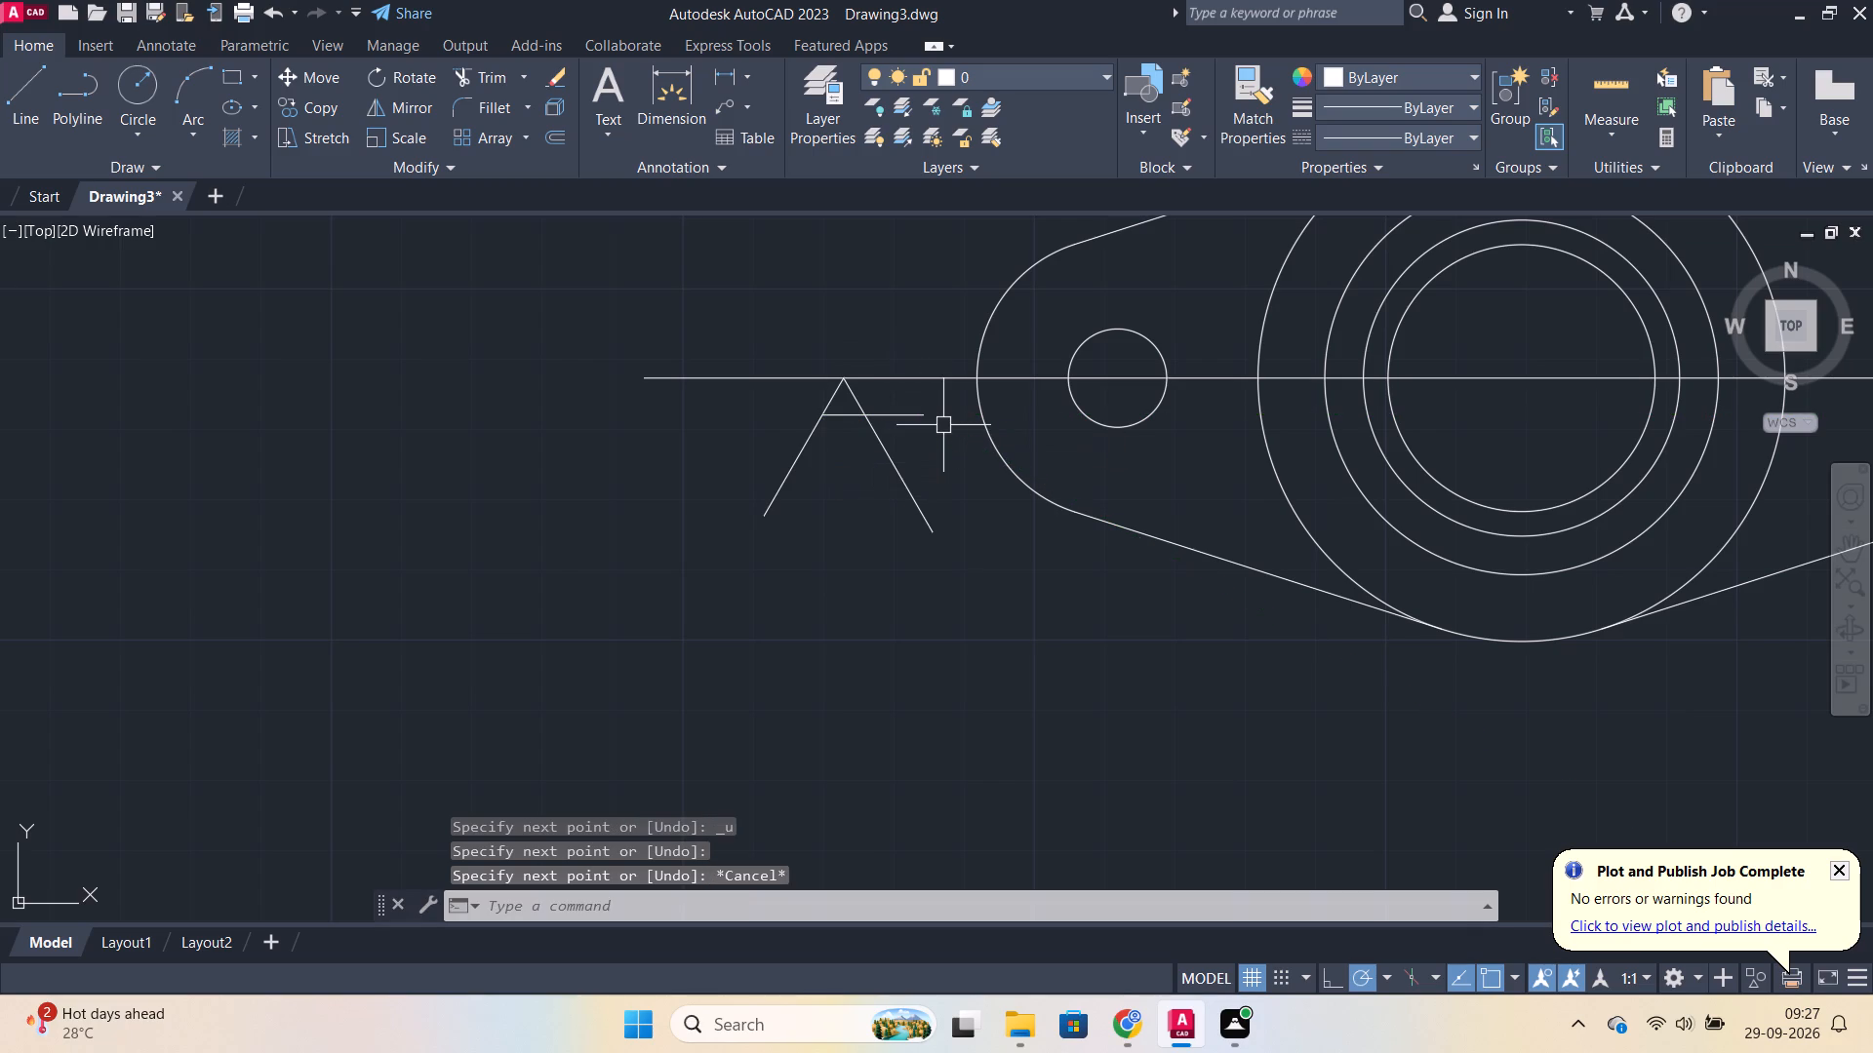
# Trim the horizontal line and both inverted V legs beyond their intersections, leaving a small closed triangular arrowhead below the centre line.
pyautogui.write('tr')
pyautogui.press('Return')
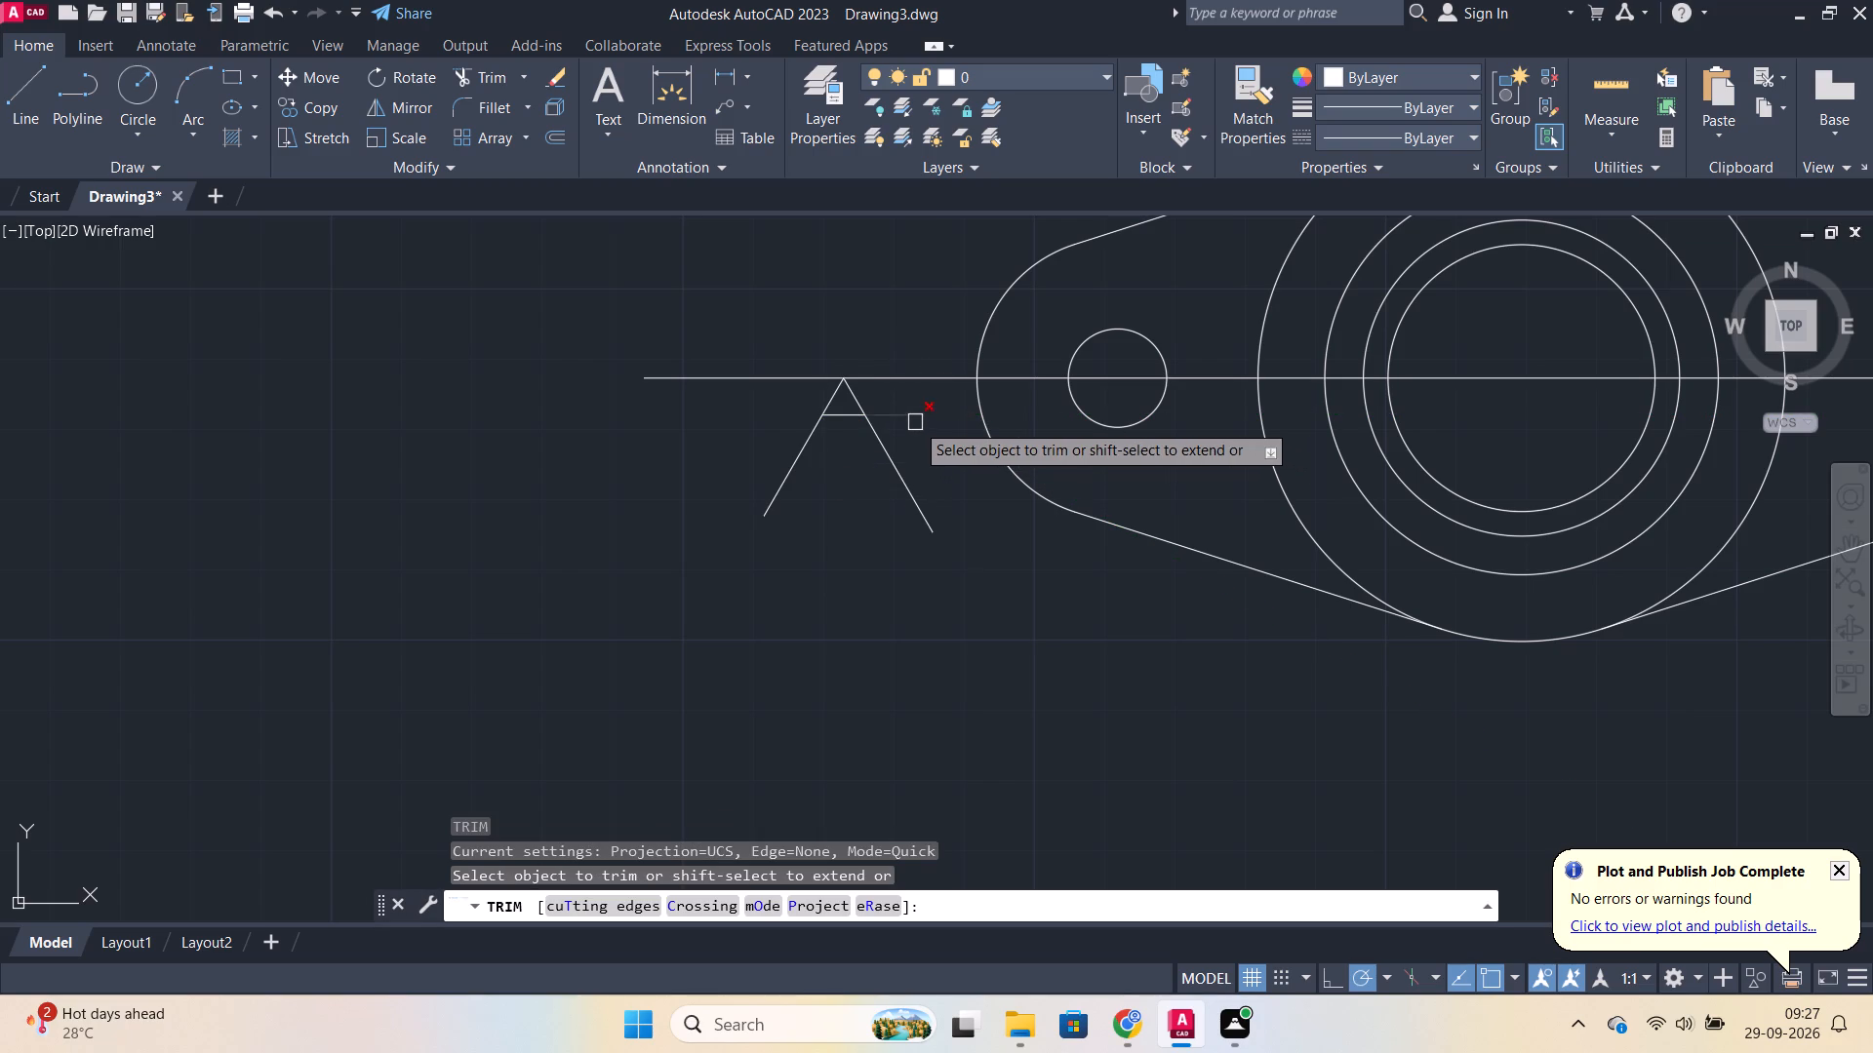
pyautogui.click(915, 422)
pyautogui.click(882, 450)
pyautogui.click(799, 443)
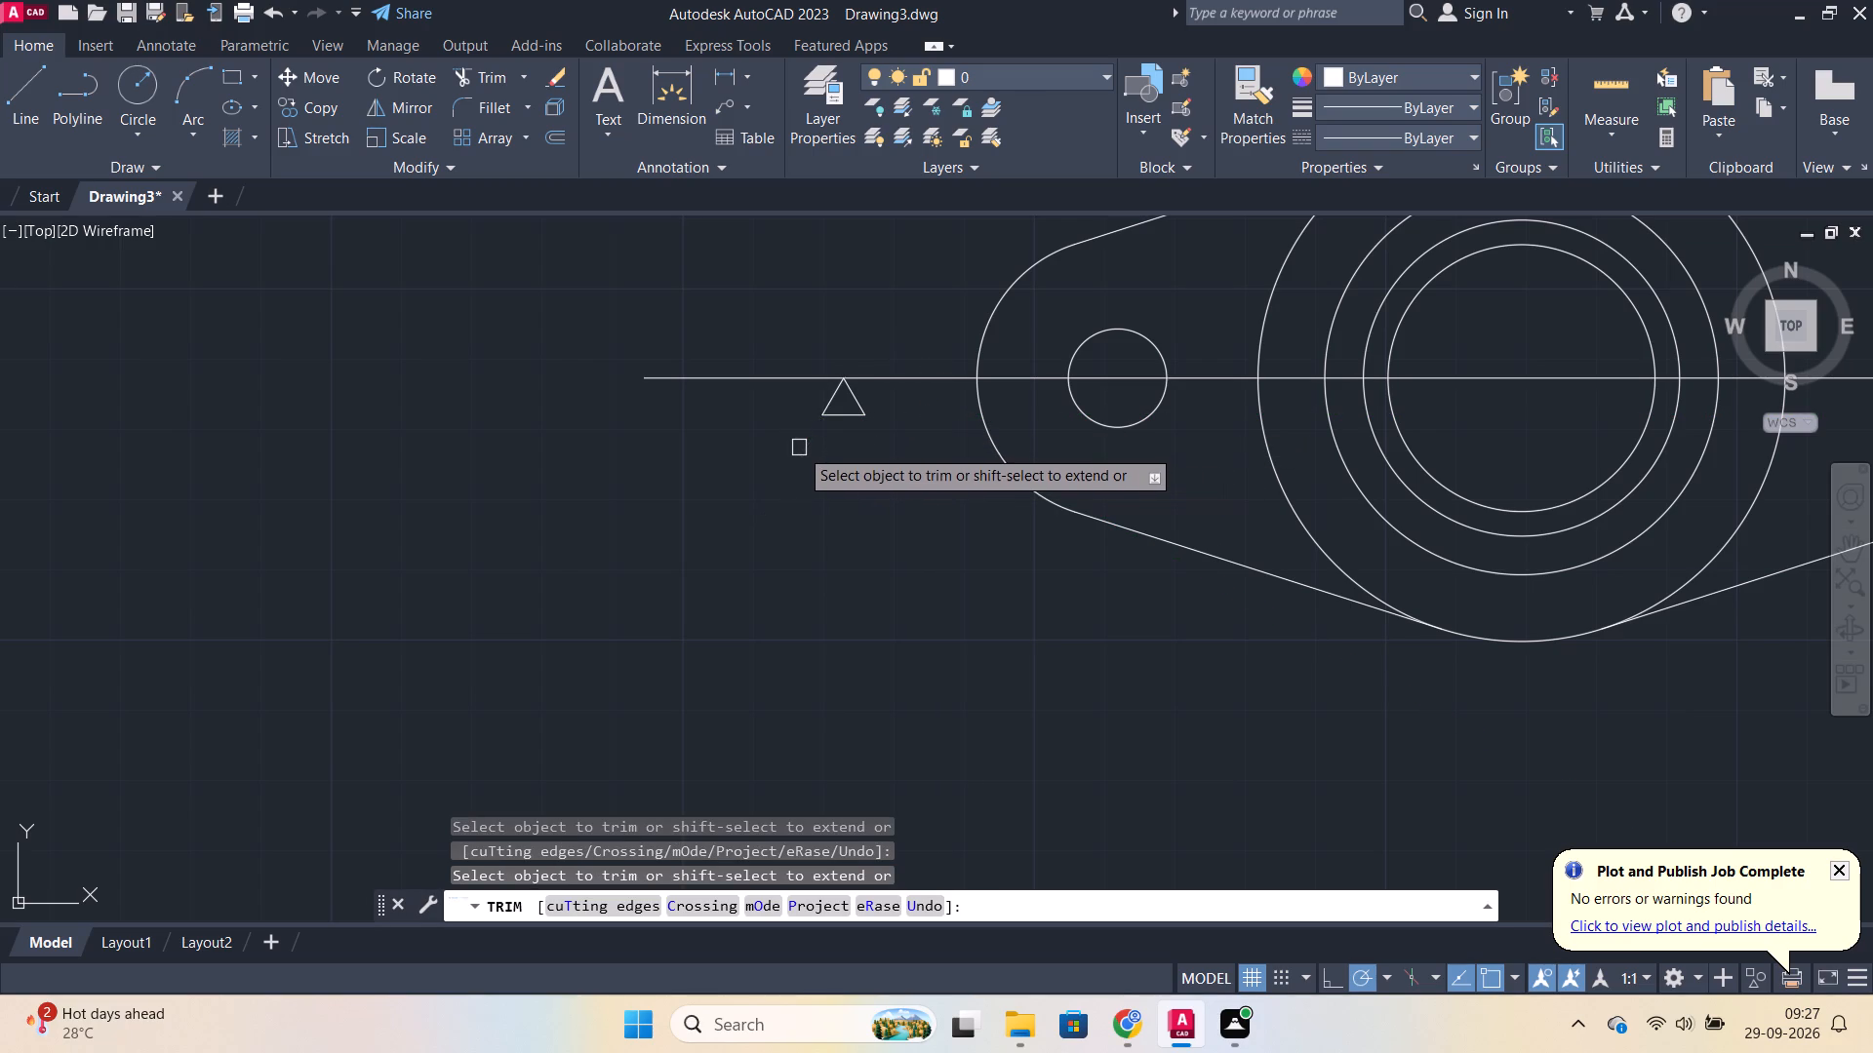
pyautogui.scroll(-1, 799, 454)
pyautogui.press('Escape')
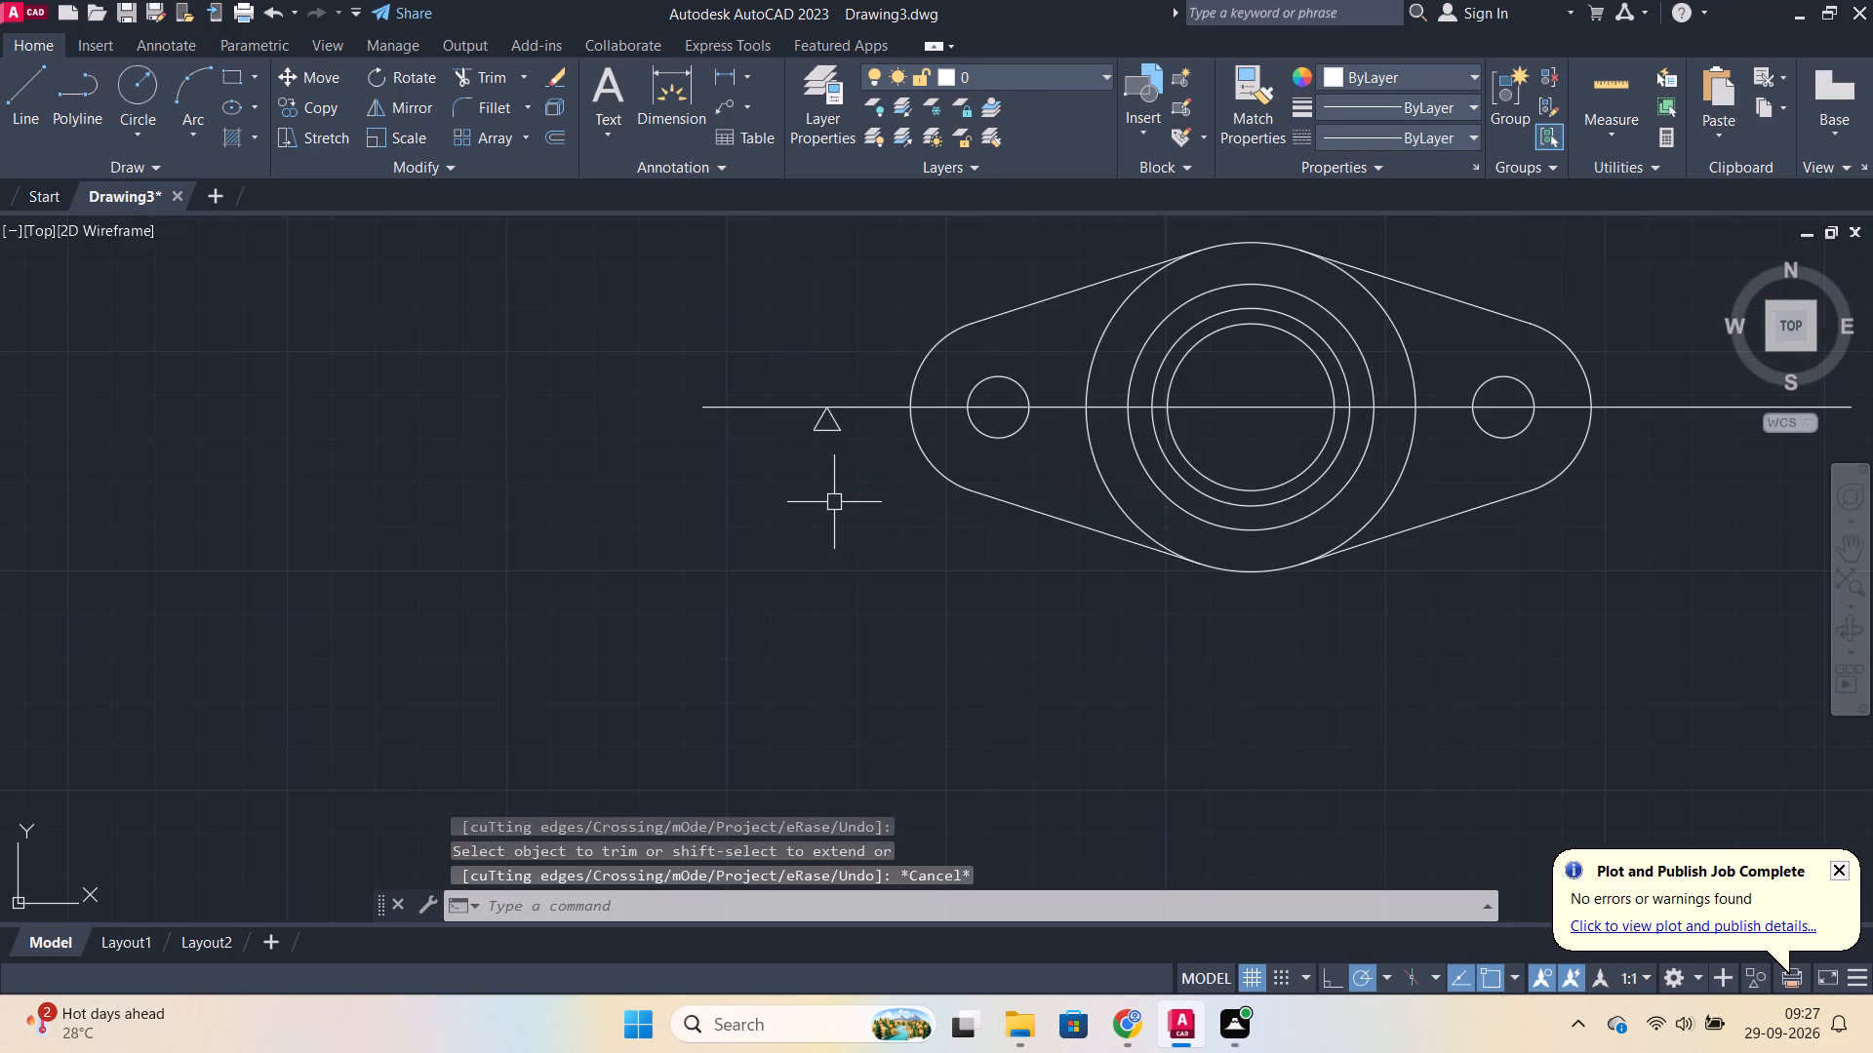
# Draw a short vertical line straight down from the midpoint of the triangle's base as the arrow's shaft.
pyautogui.press('l')
pyautogui.press('Return')
pyautogui.click(822, 434)
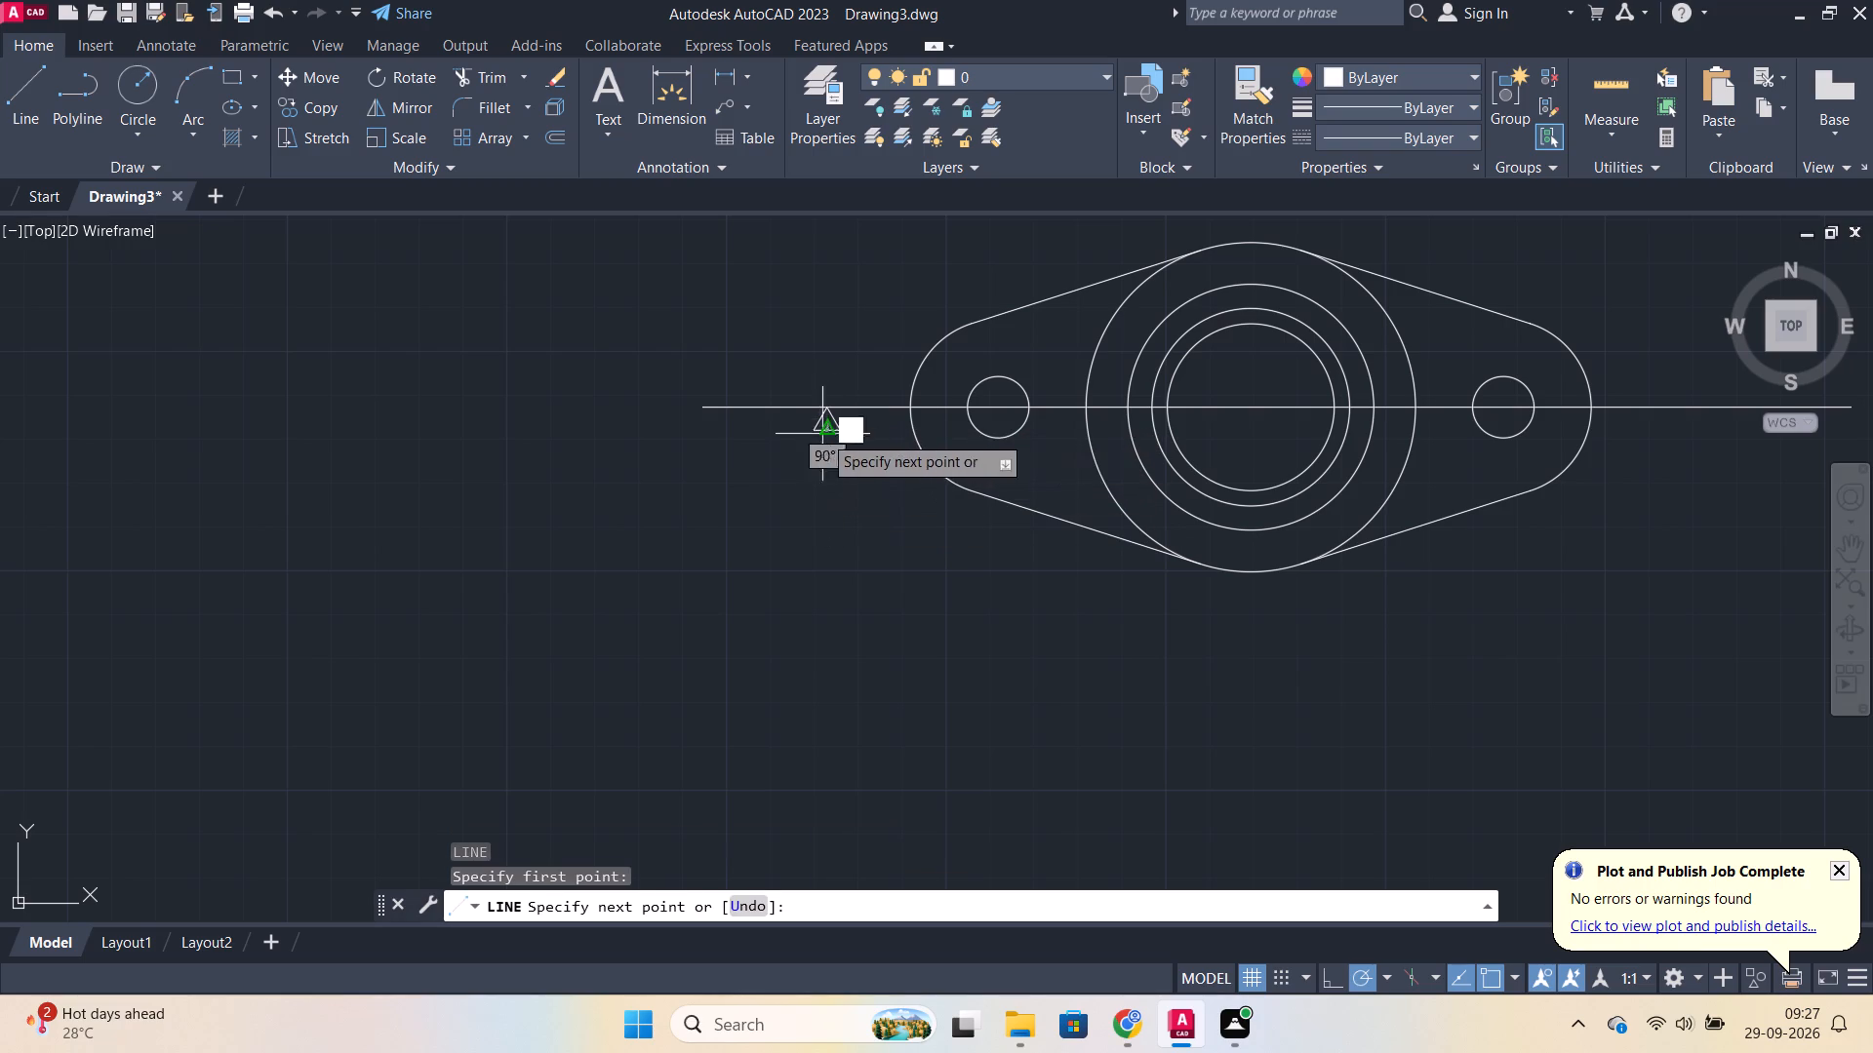
pyautogui.click(825, 491)
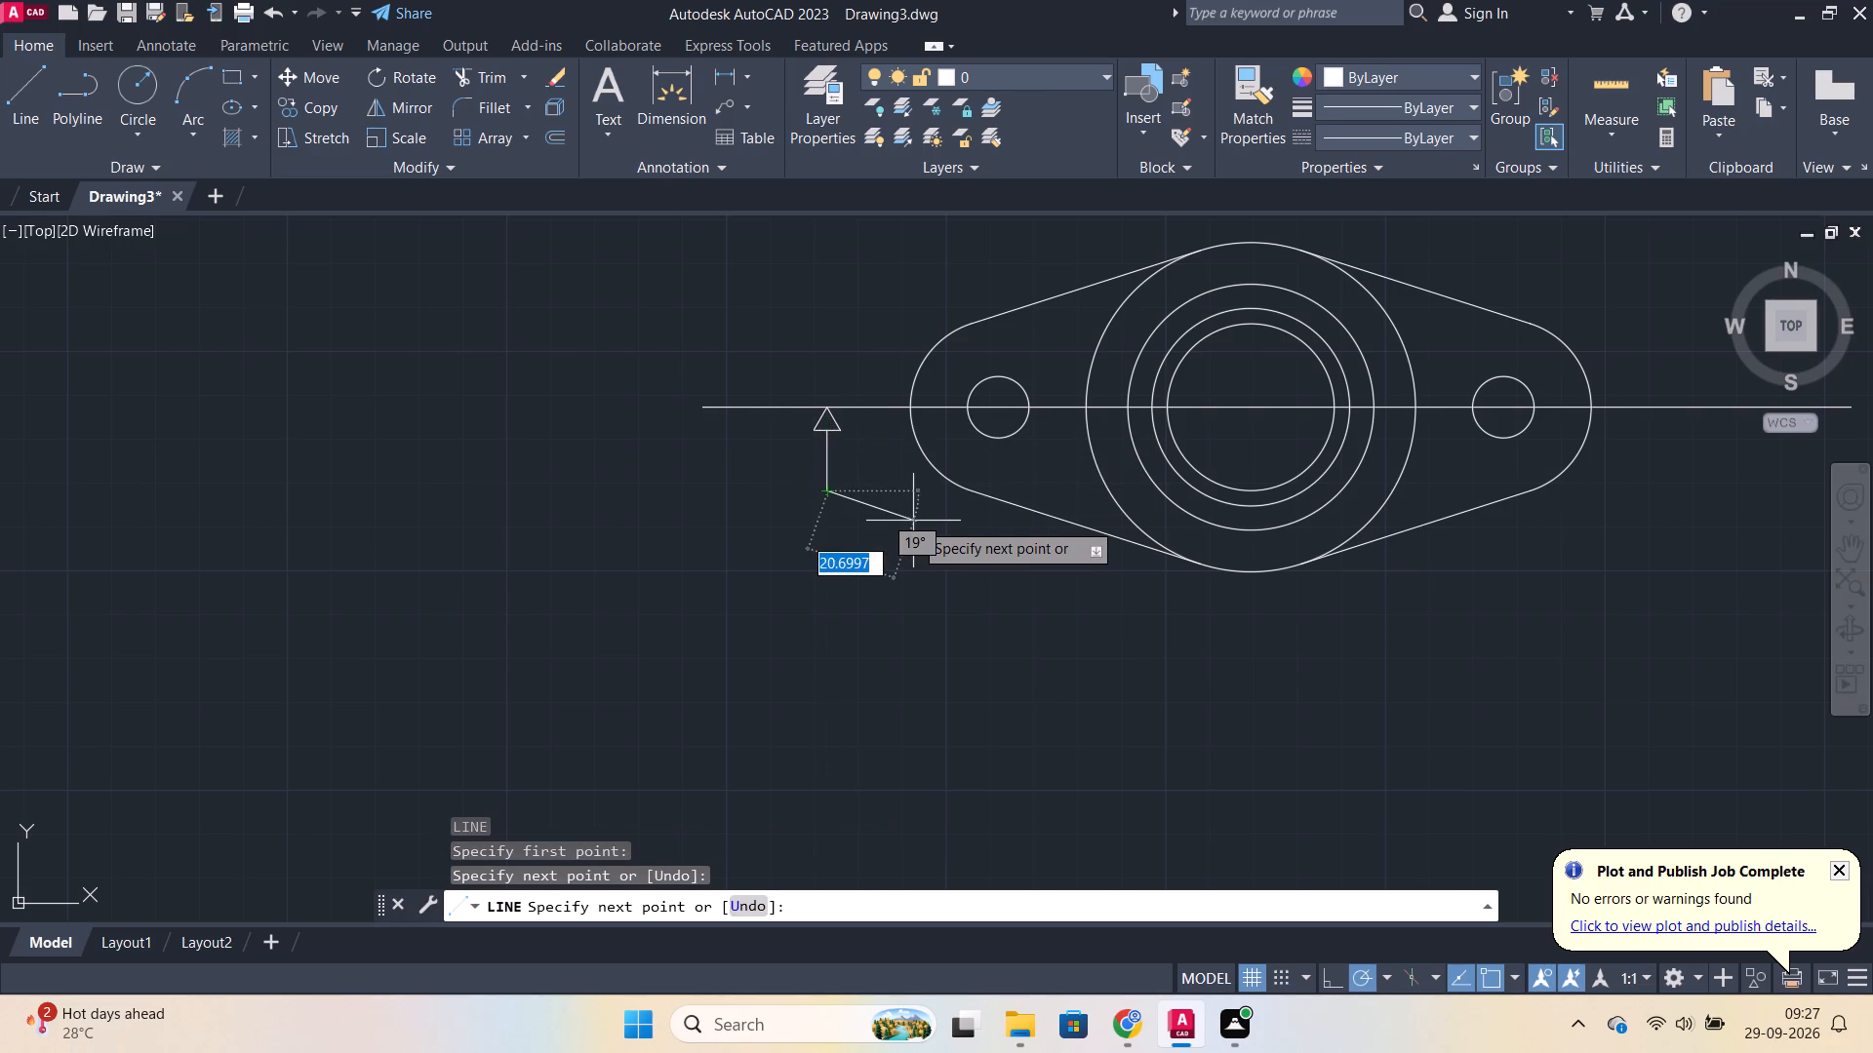
pyautogui.scroll(-2, 913, 521)
pyautogui.press('Escape')
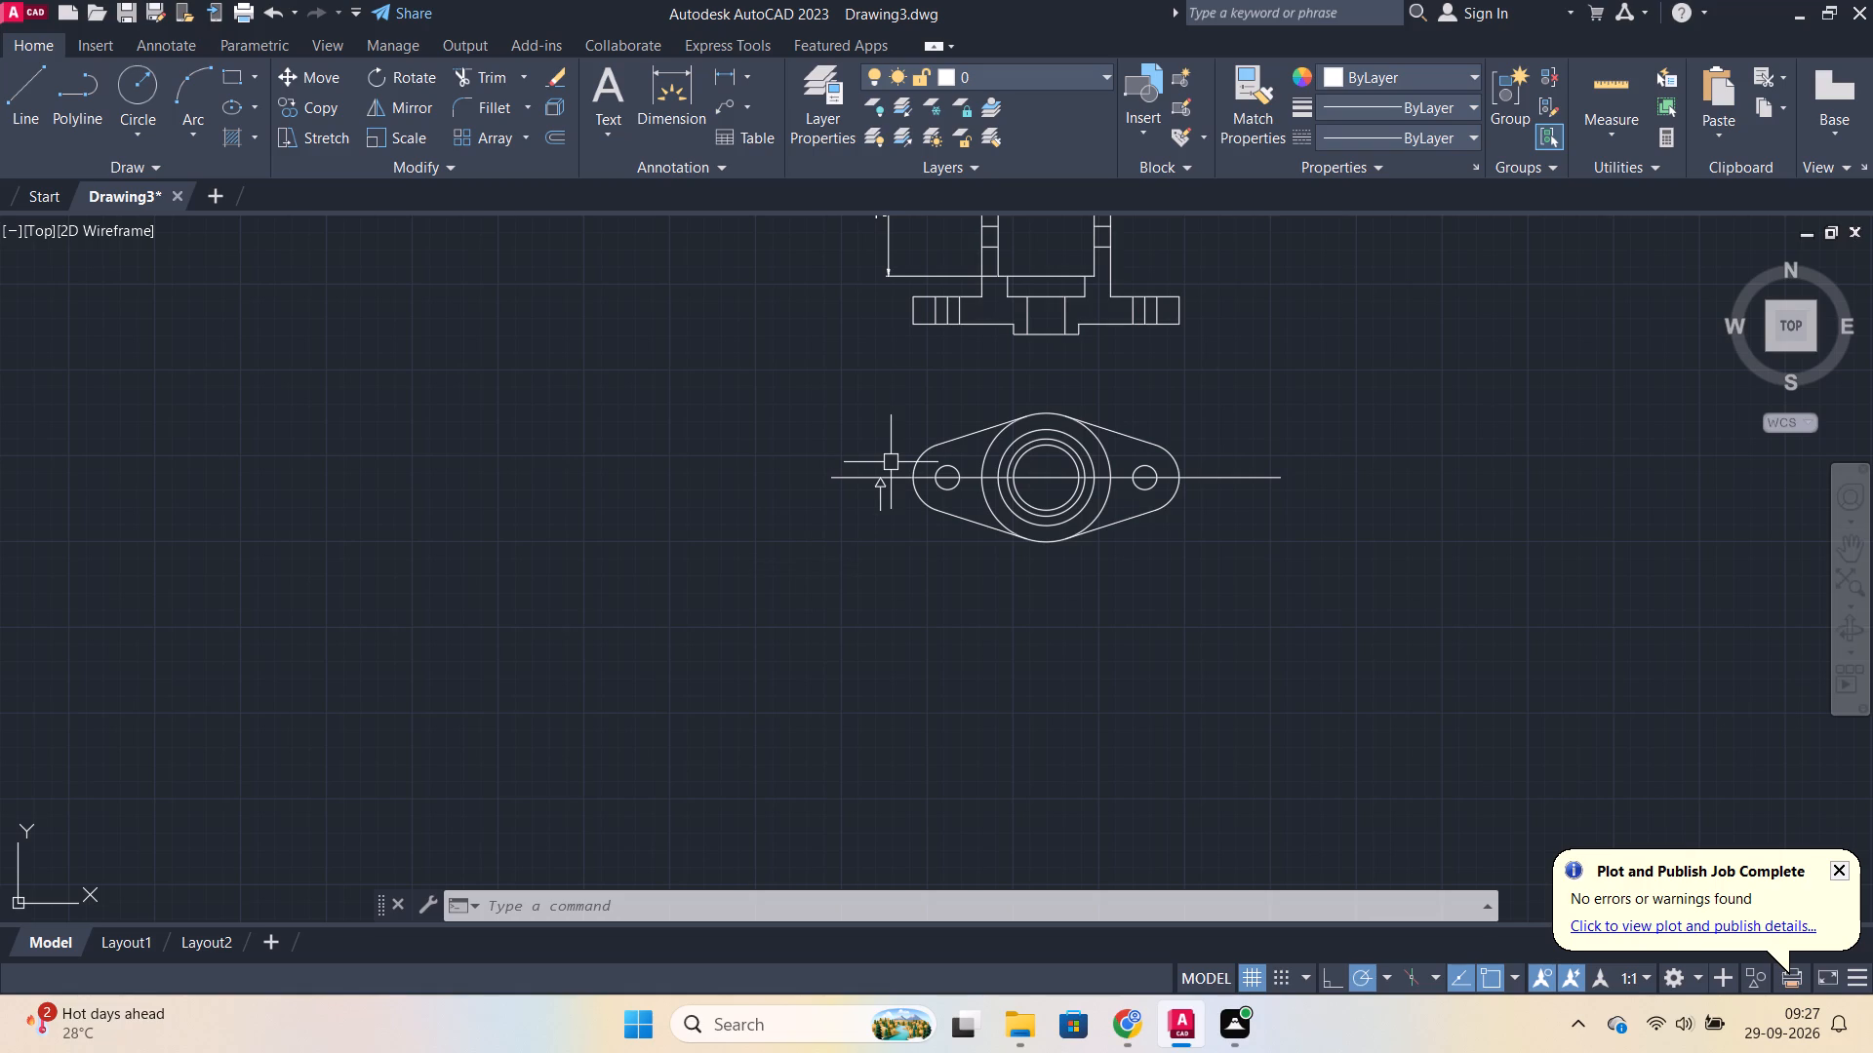
# Select the arrowhead and shaft below the left end of the top view's centre line.
pyautogui.scroll(2, 864, 504)
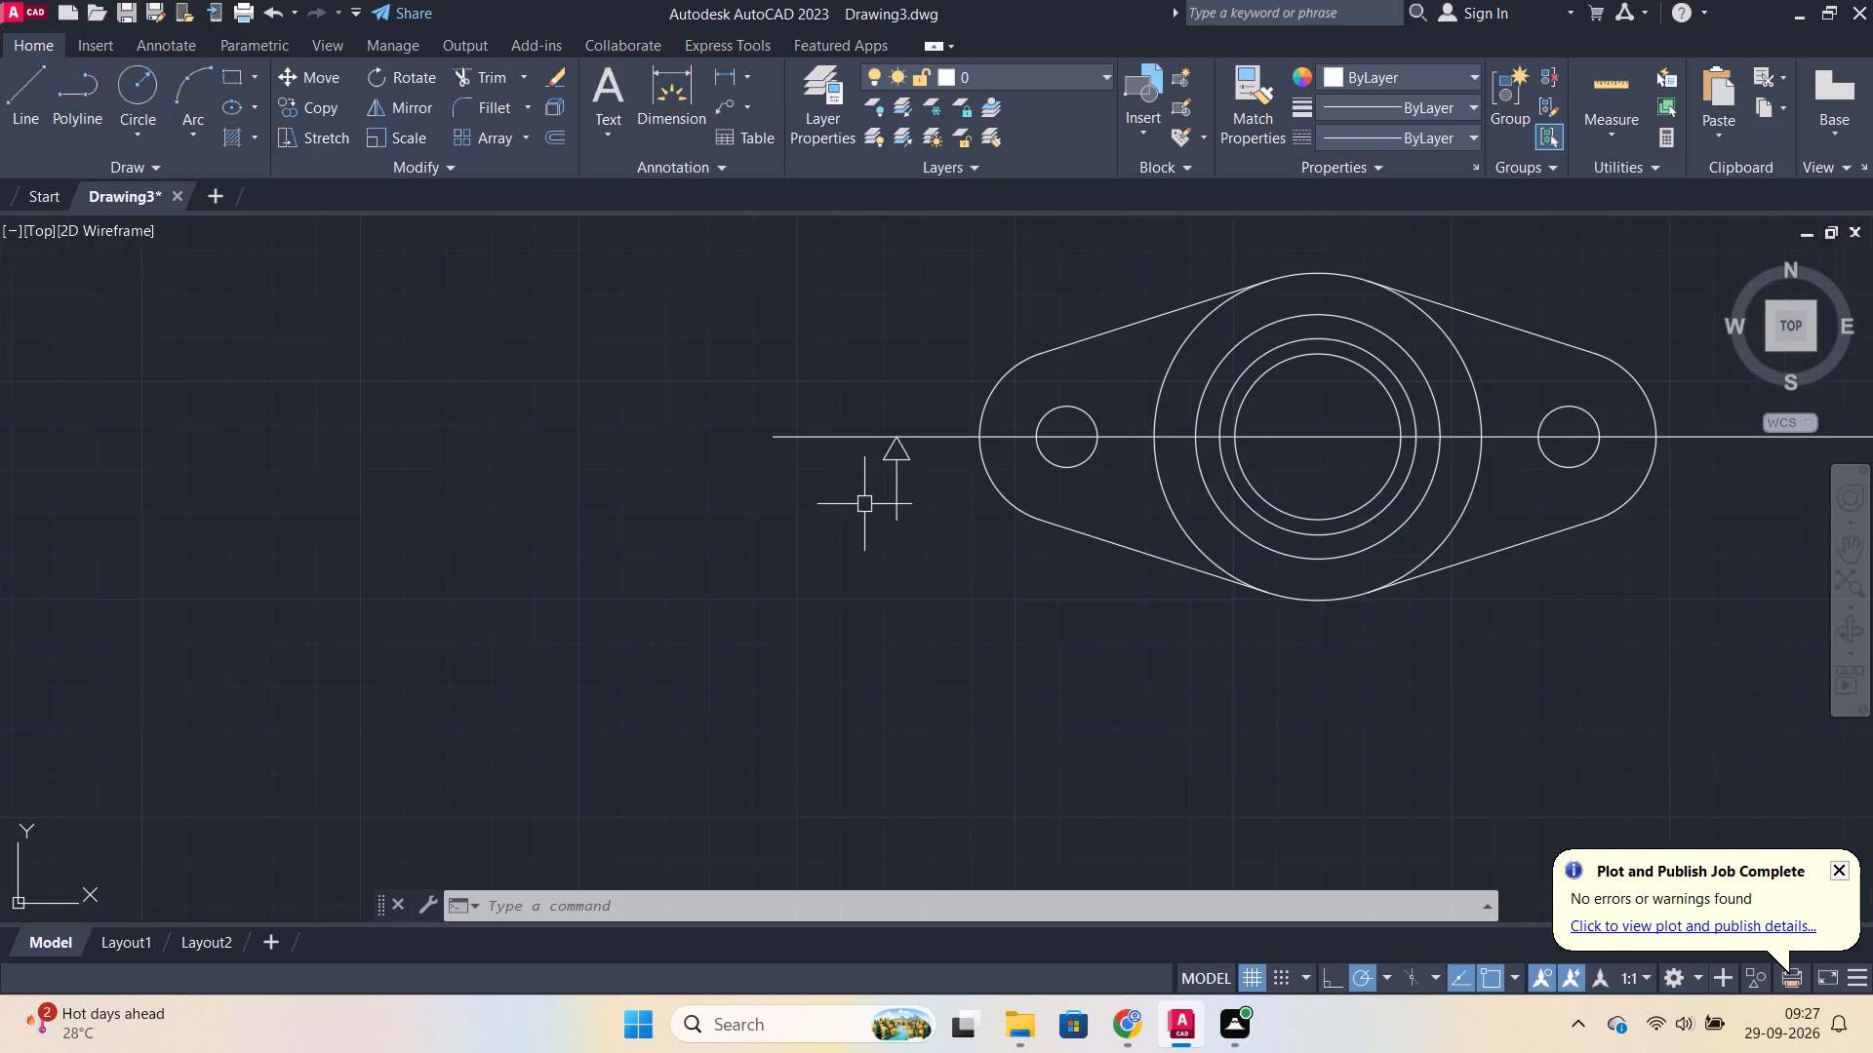
pyautogui.click(863, 495)
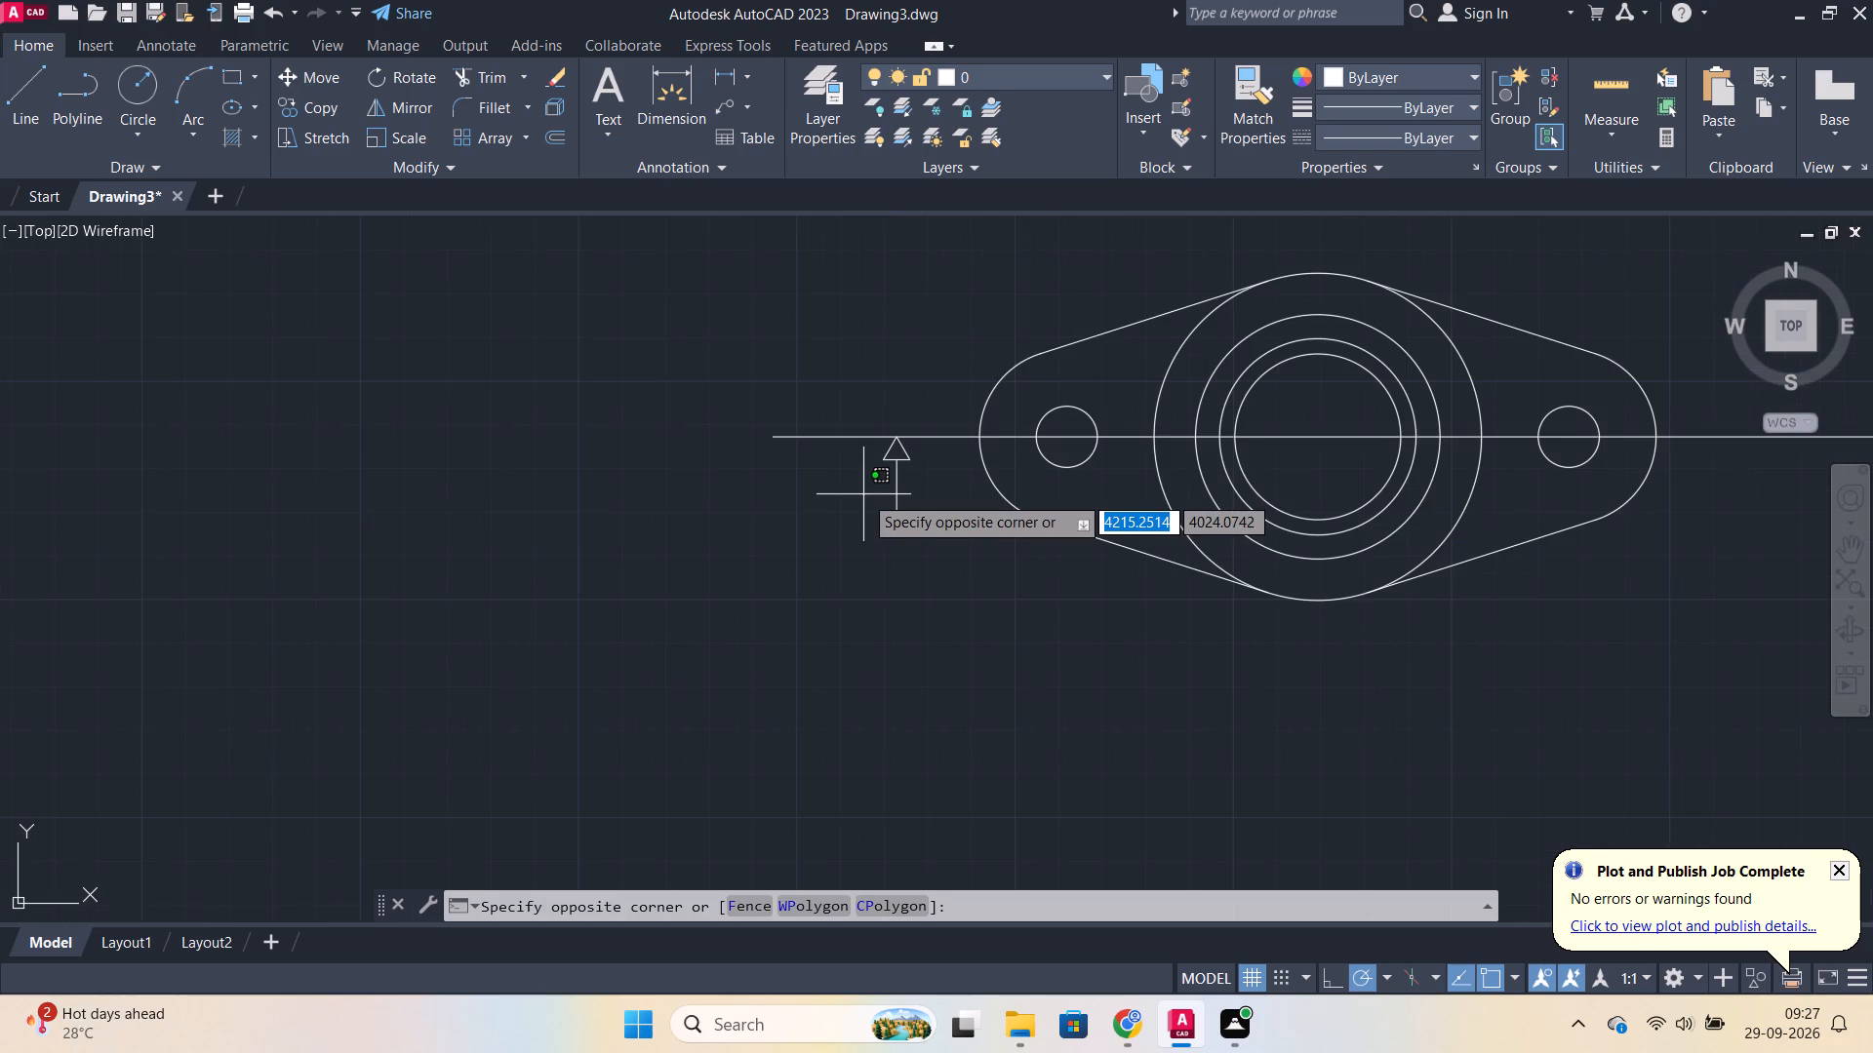
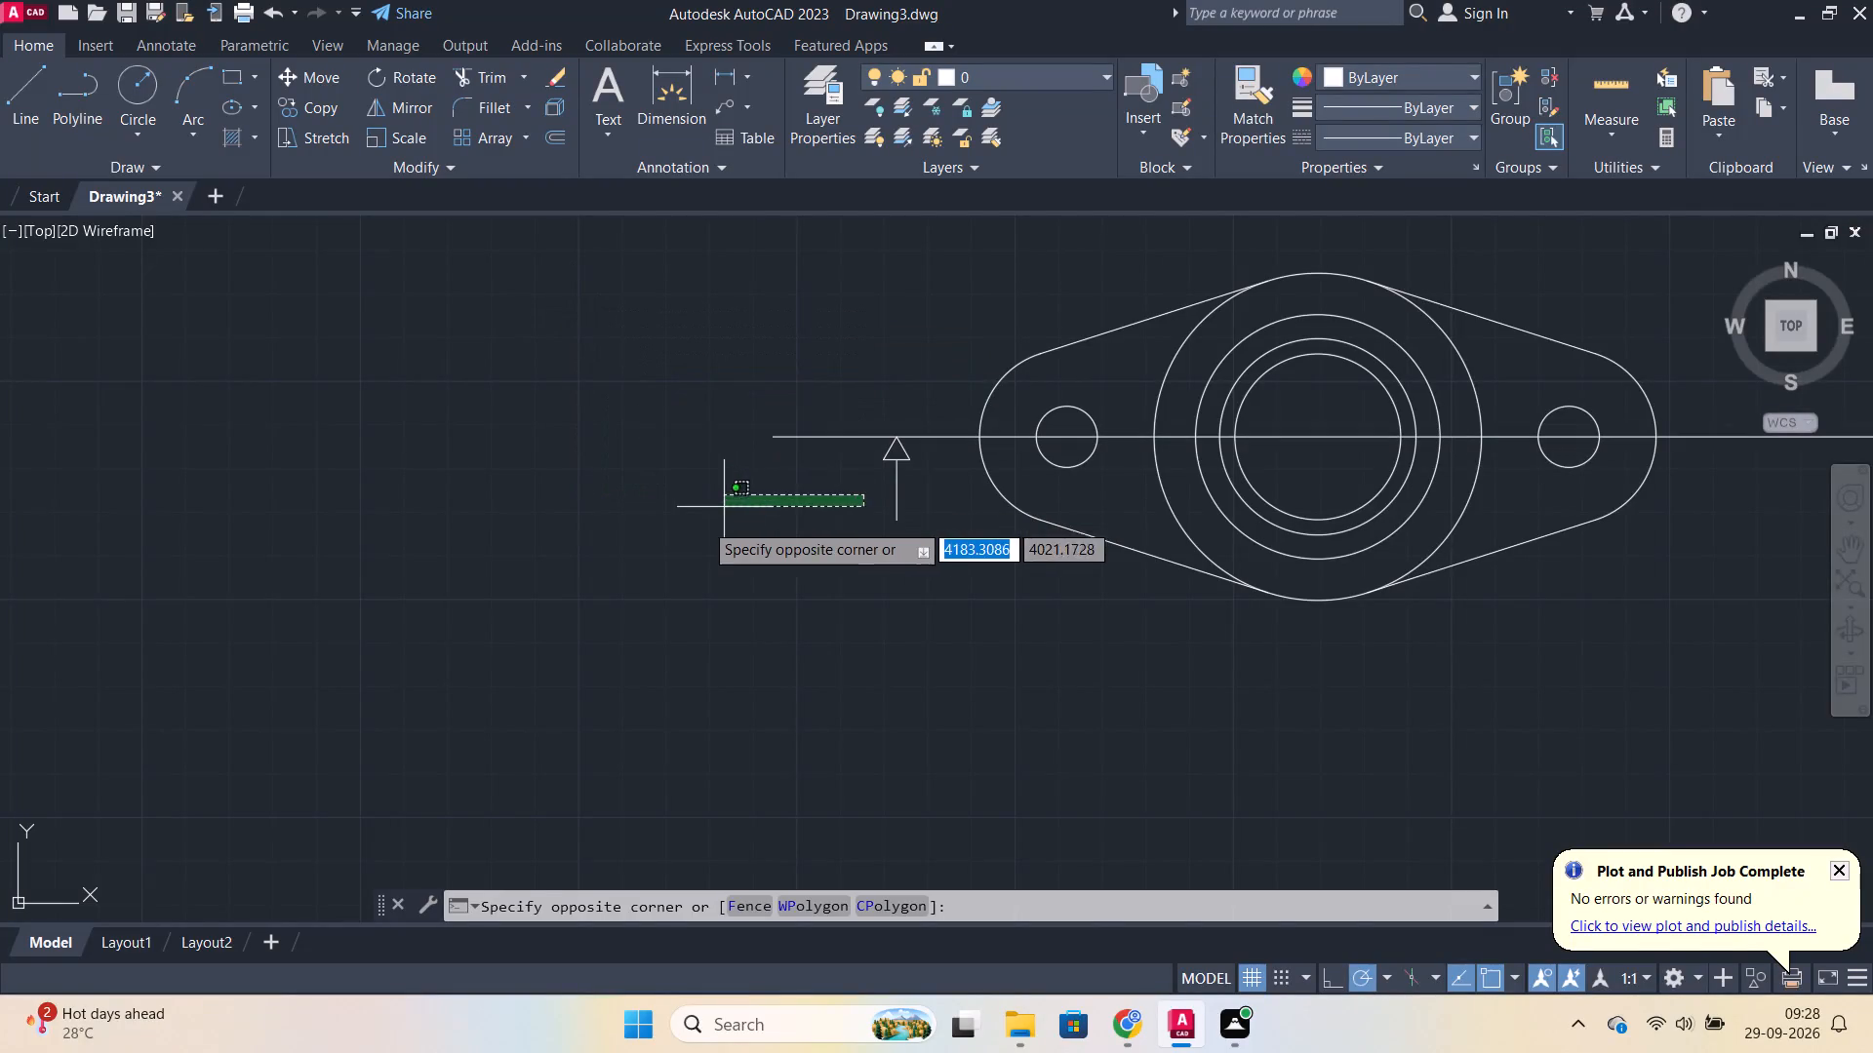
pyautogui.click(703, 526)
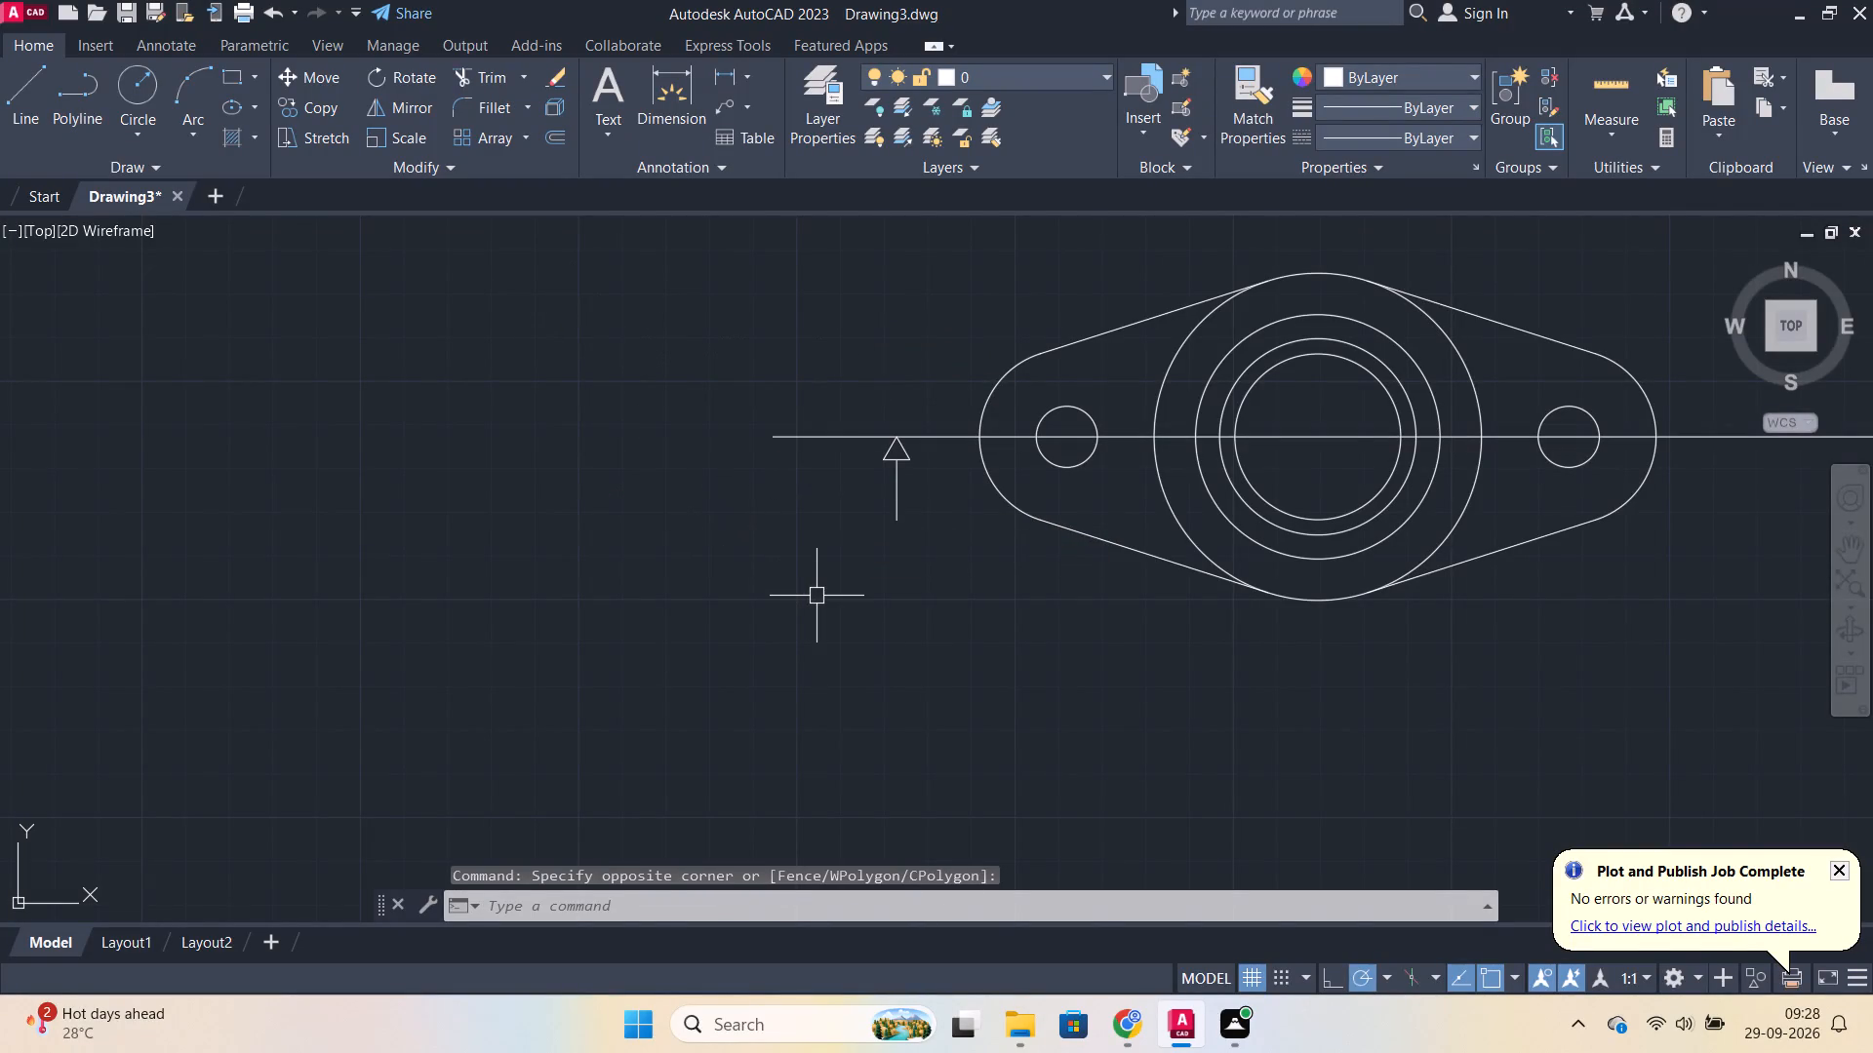
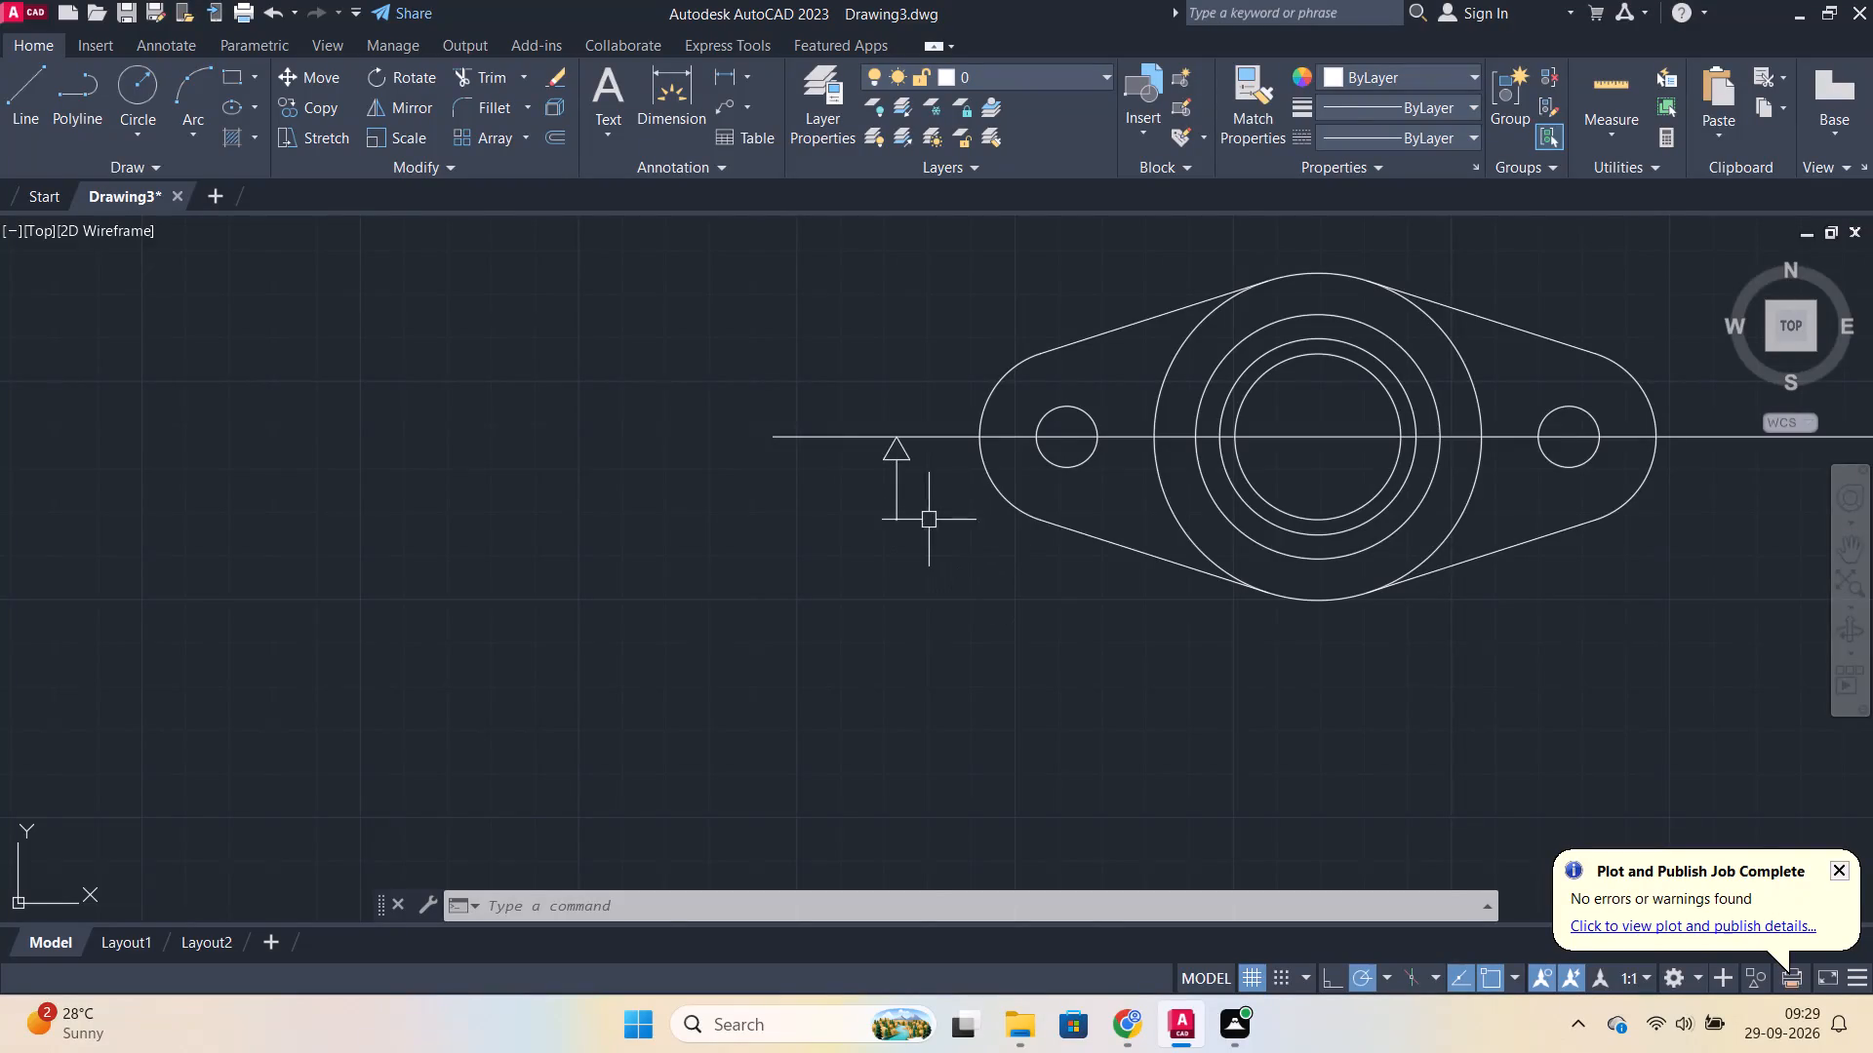
# Select all the lines forming the section arrow below the extended centre line, beside the top view of the flange.
pyautogui.click(915, 531)
pyautogui.click(857, 445)
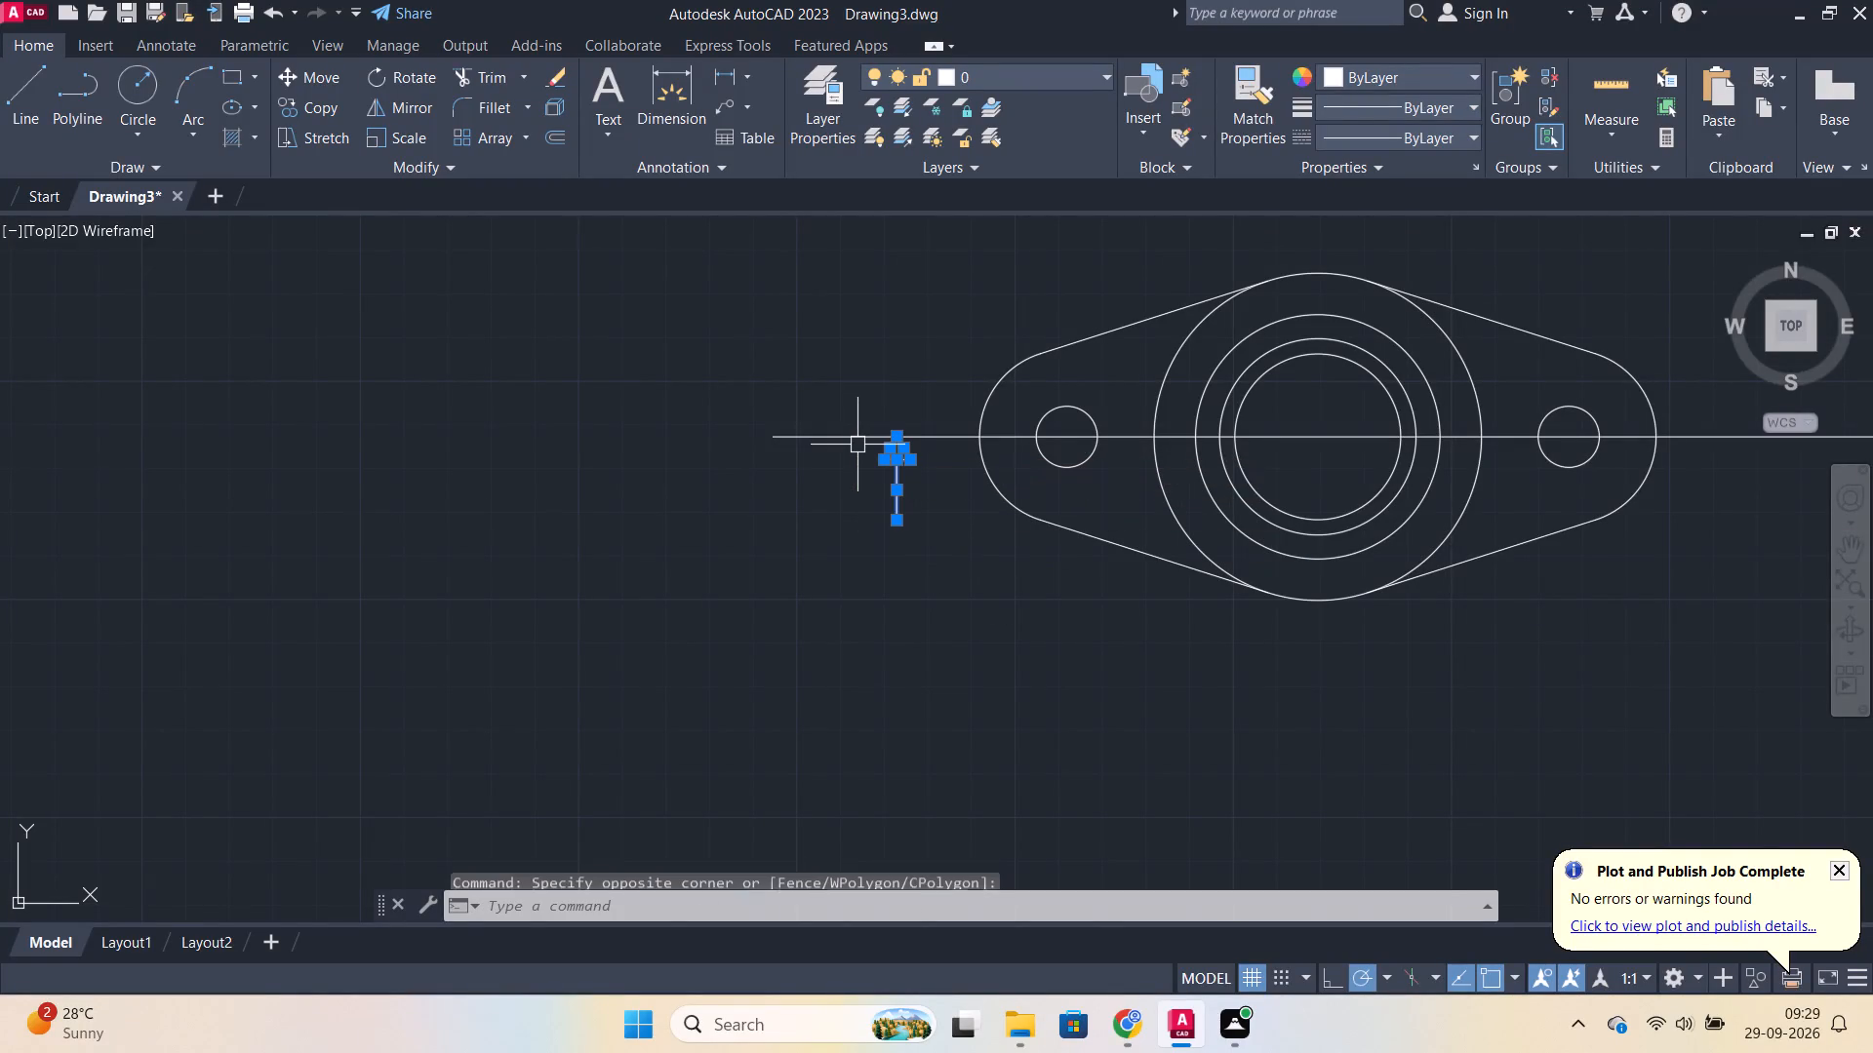
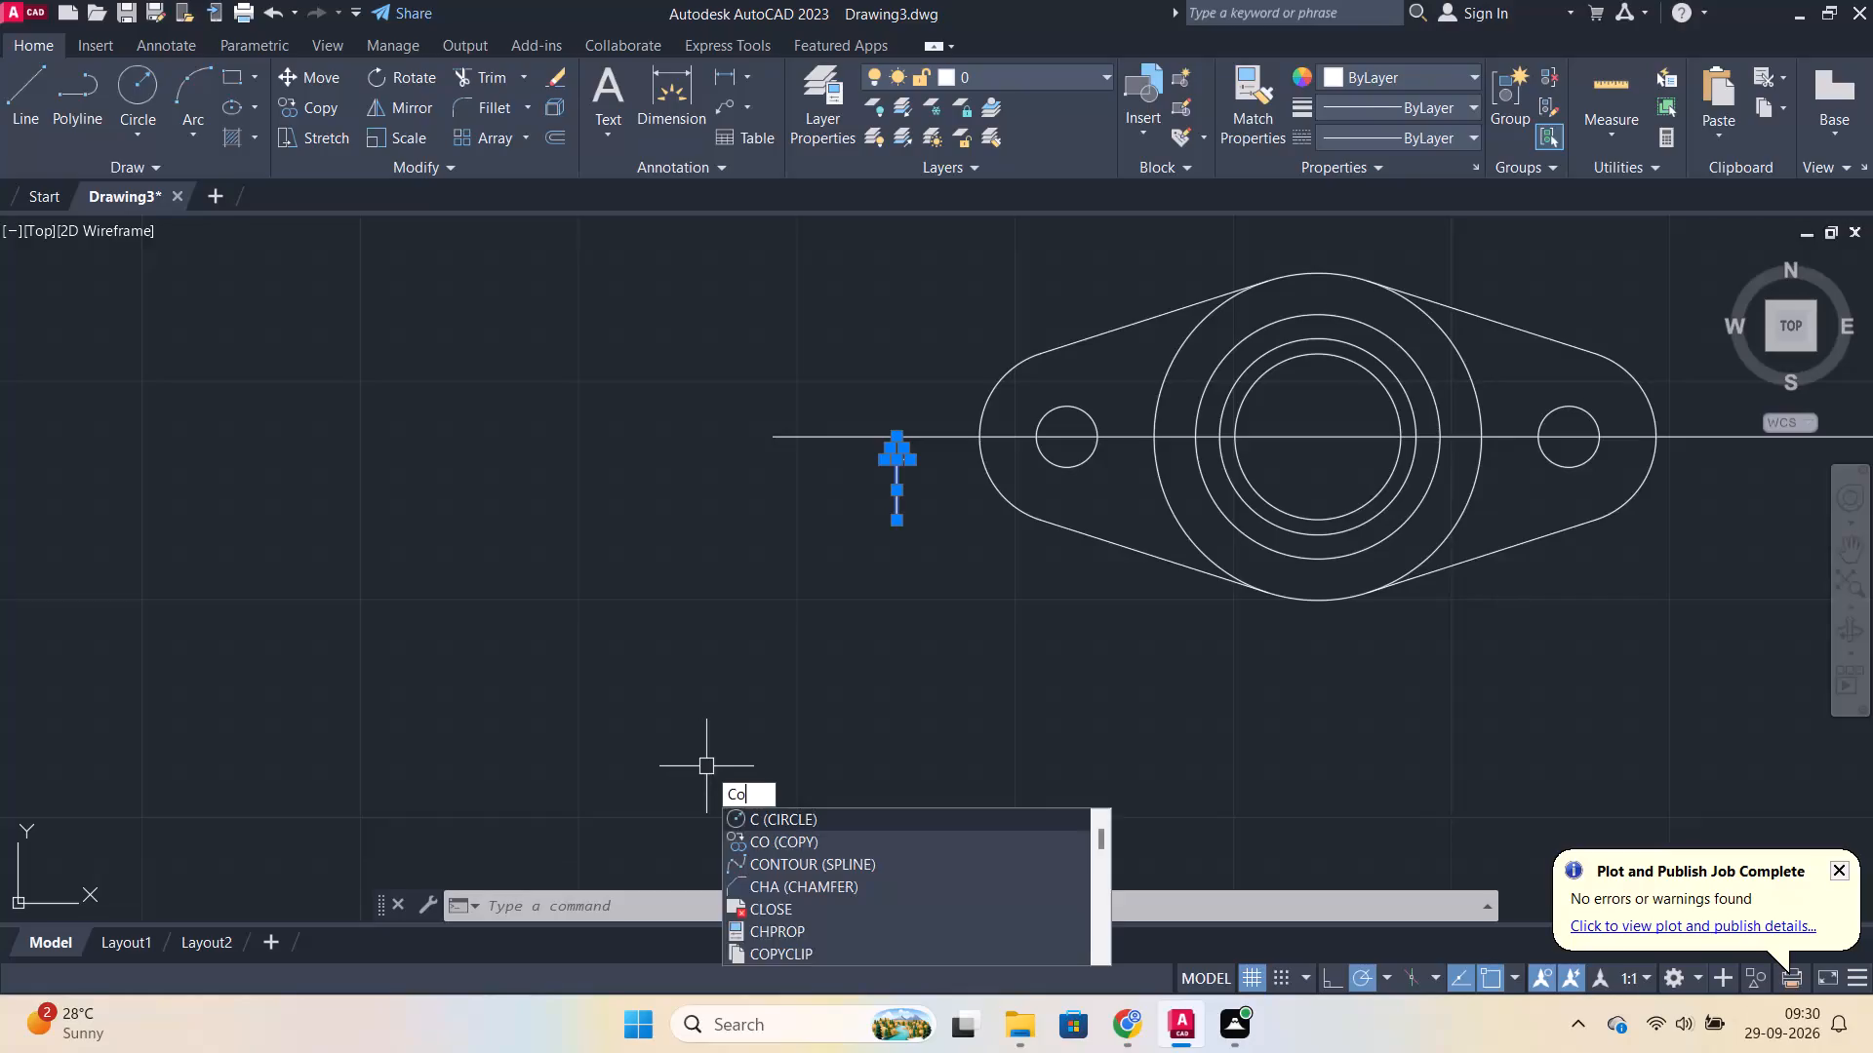
# Copy the selected section arrow about 200 units horizontally to beneath the opposite end of the top view's extended centre line.
pyautogui.press('Return')
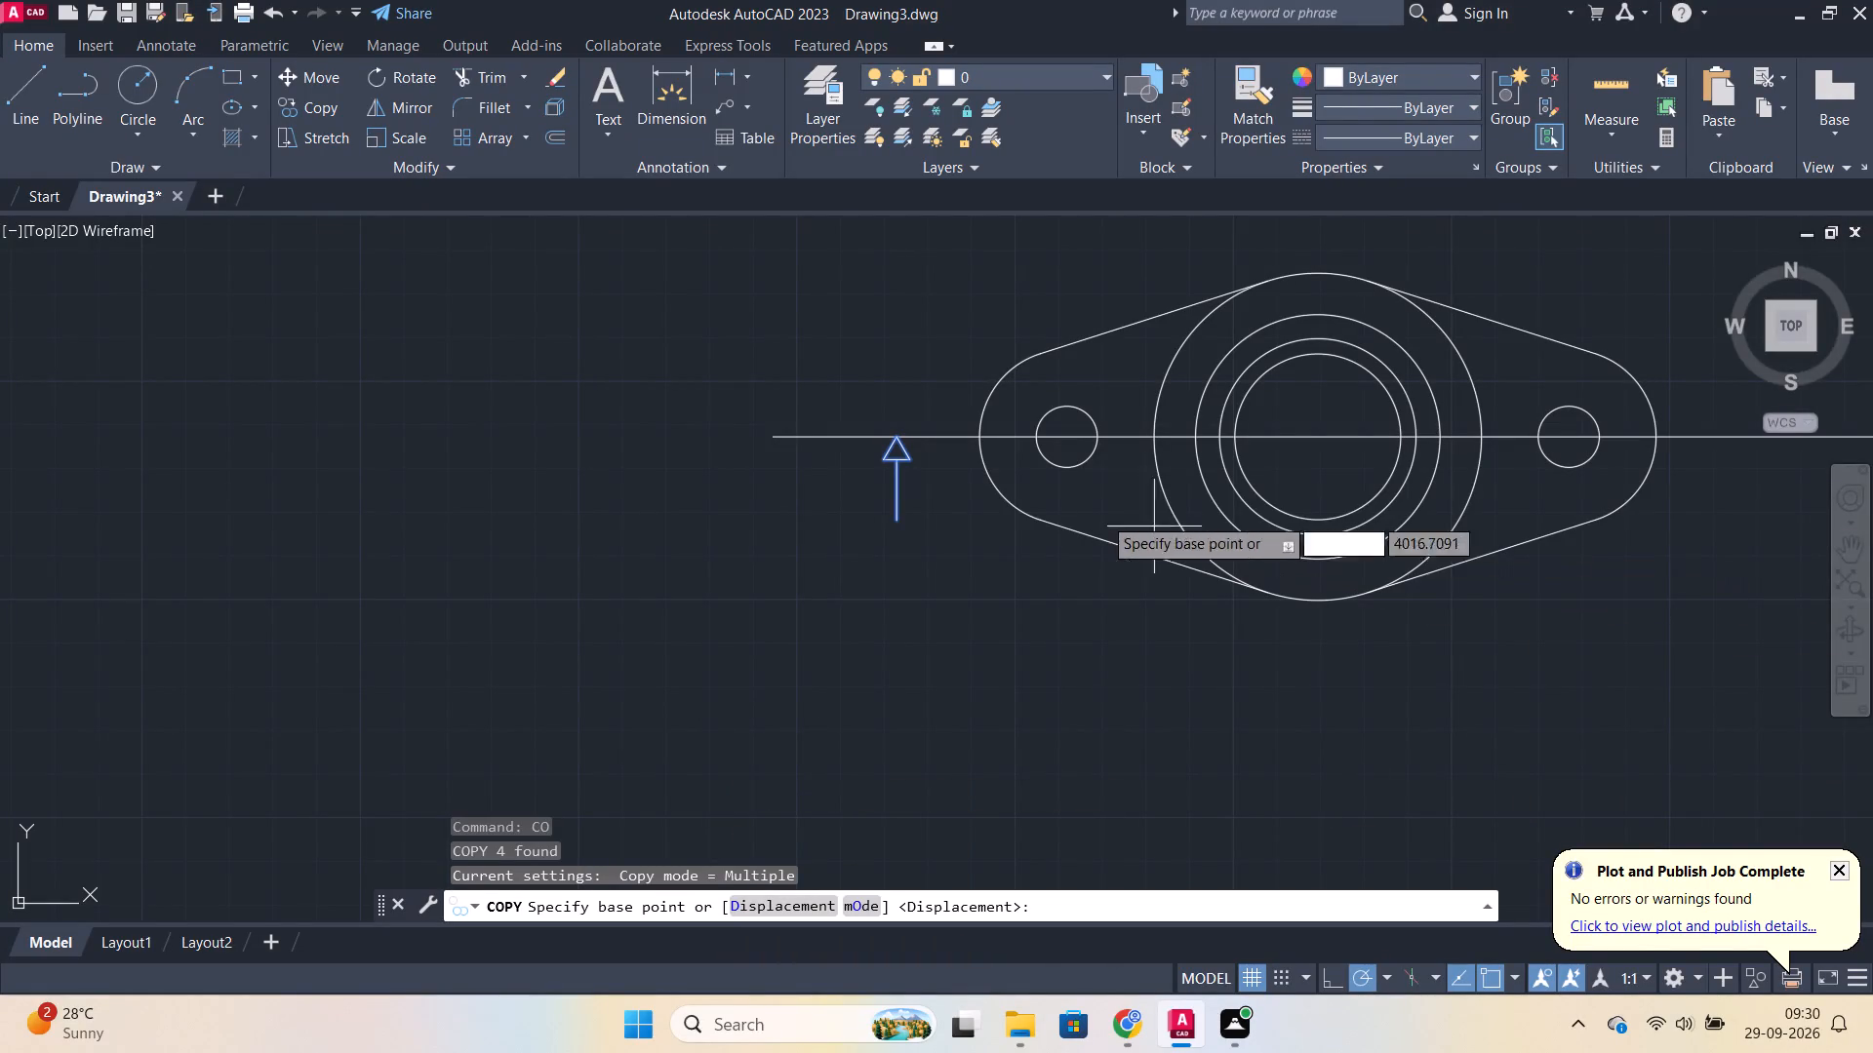
pyautogui.click(894, 459)
pyautogui.moveTo(1525, 614); pyautogui.dragTo(1312, 625, button='middle')
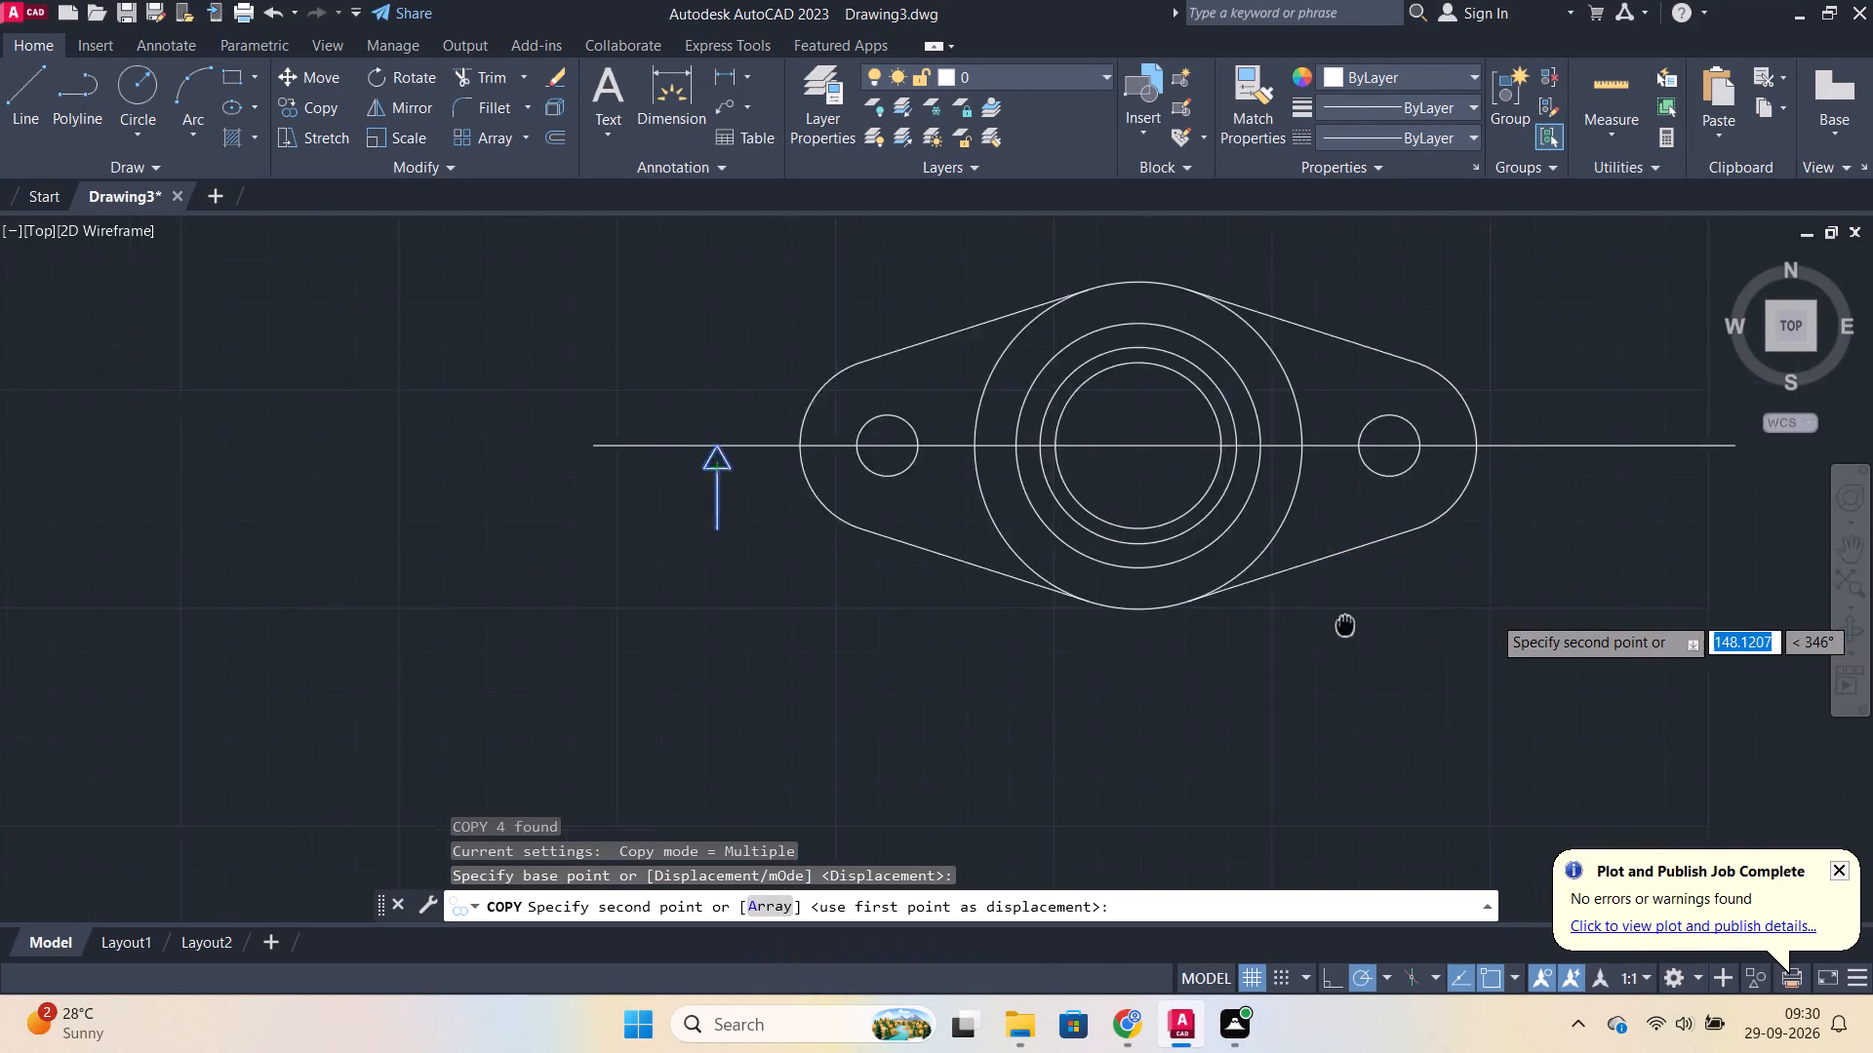
pyautogui.moveTo(1312, 625); pyautogui.dragTo(996, 648, button='middle')
pyautogui.scroll(2, 1244, 527)
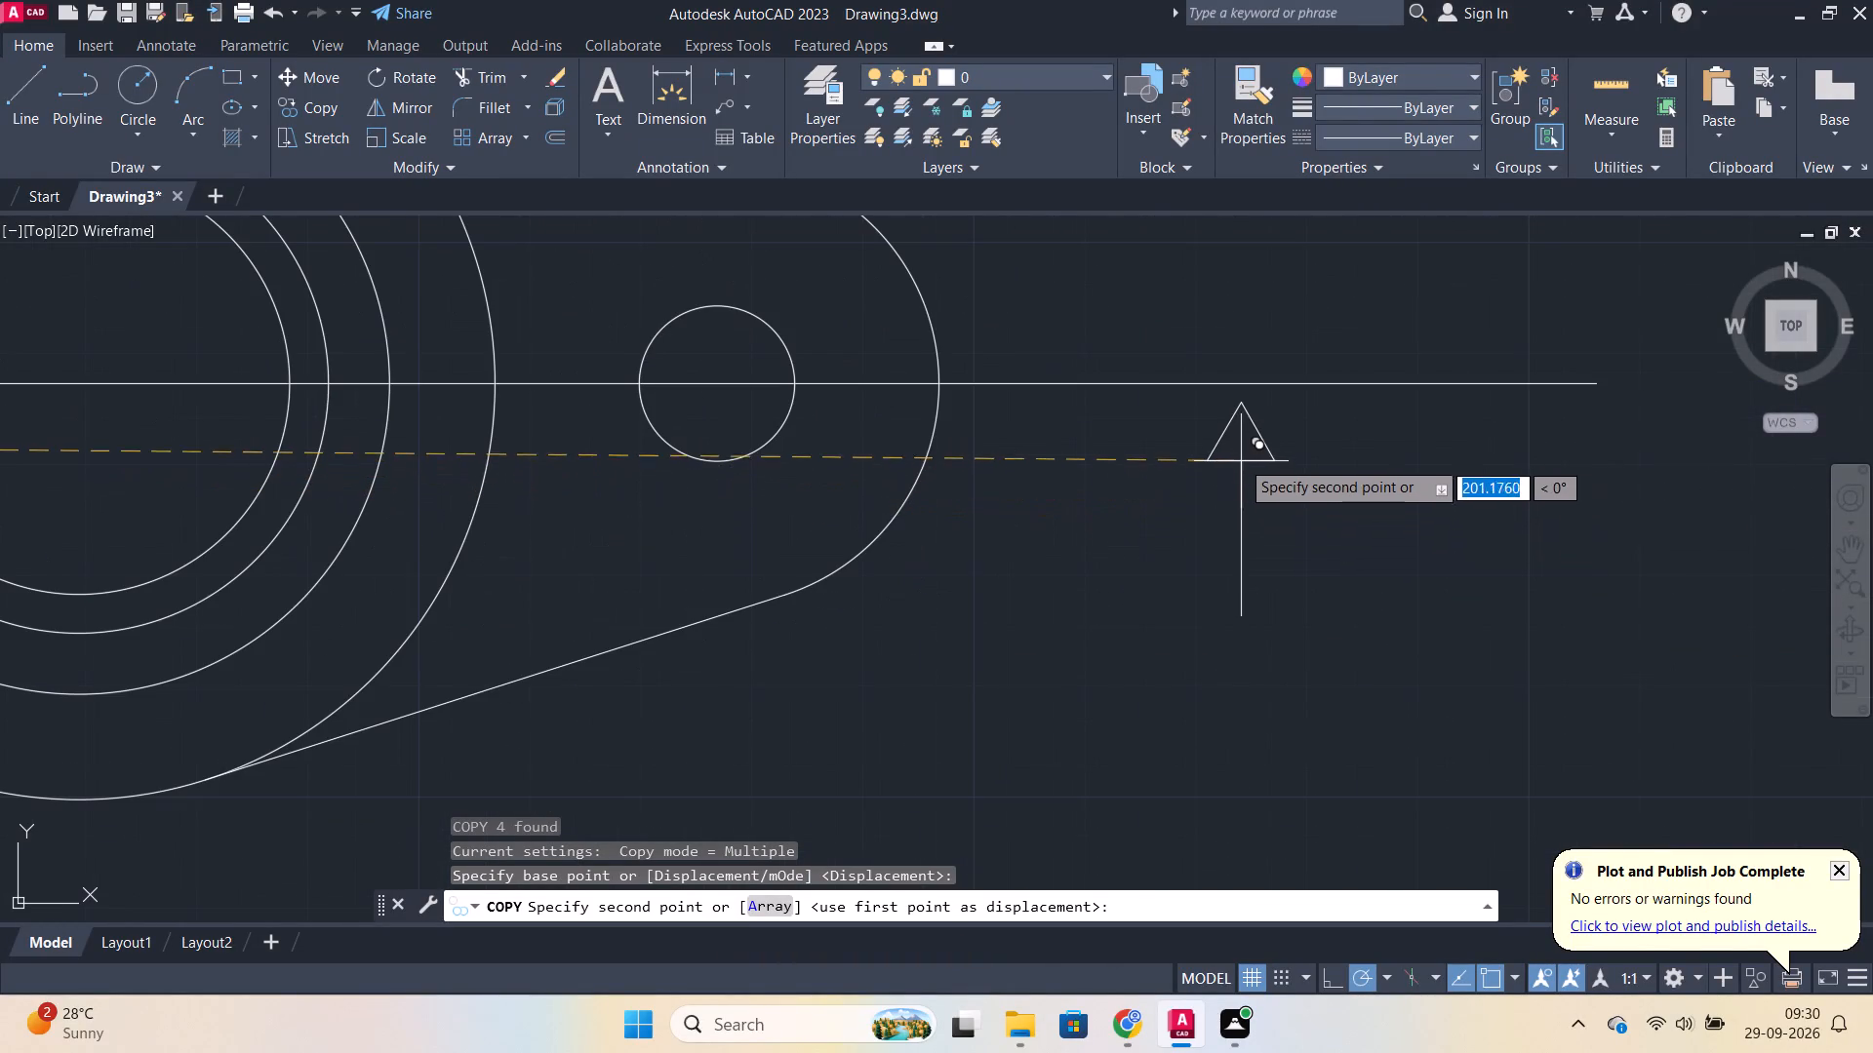
pyautogui.click(1228, 442)
pyautogui.scroll(-2, 1277, 501)
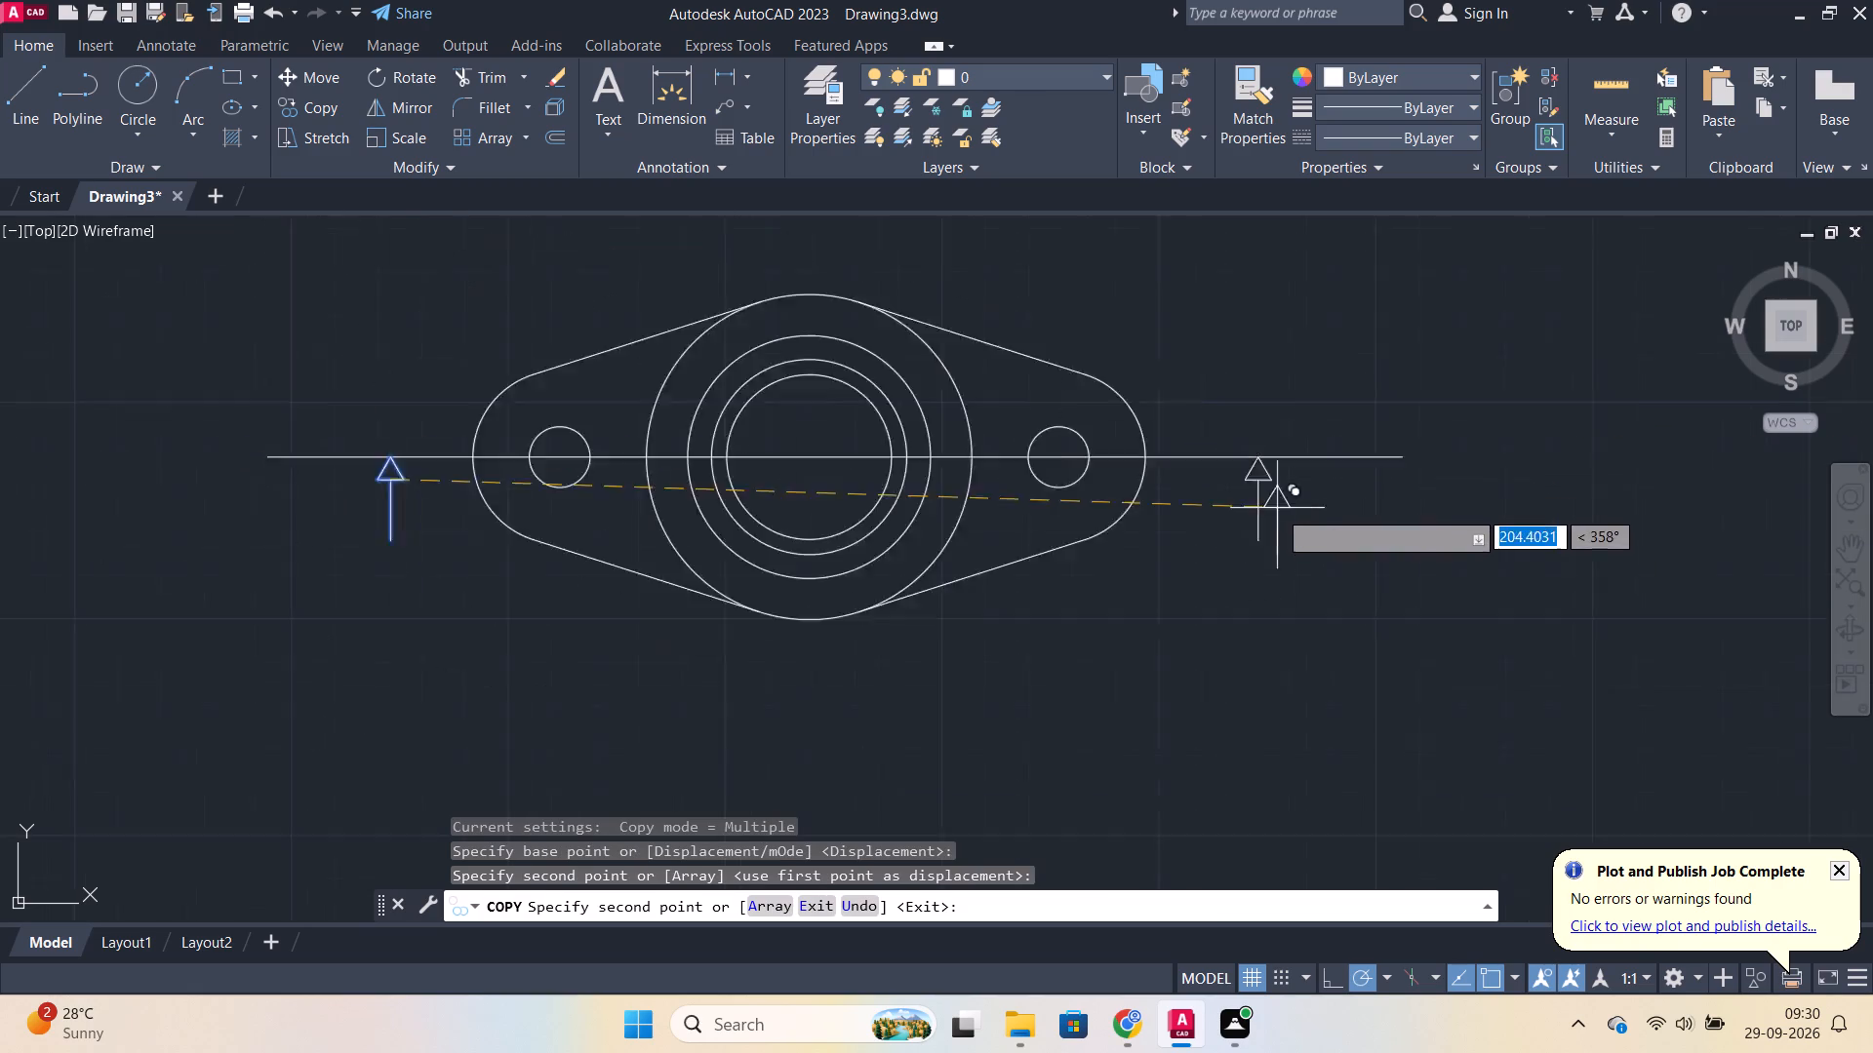
pyautogui.scroll(-1, 1277, 510)
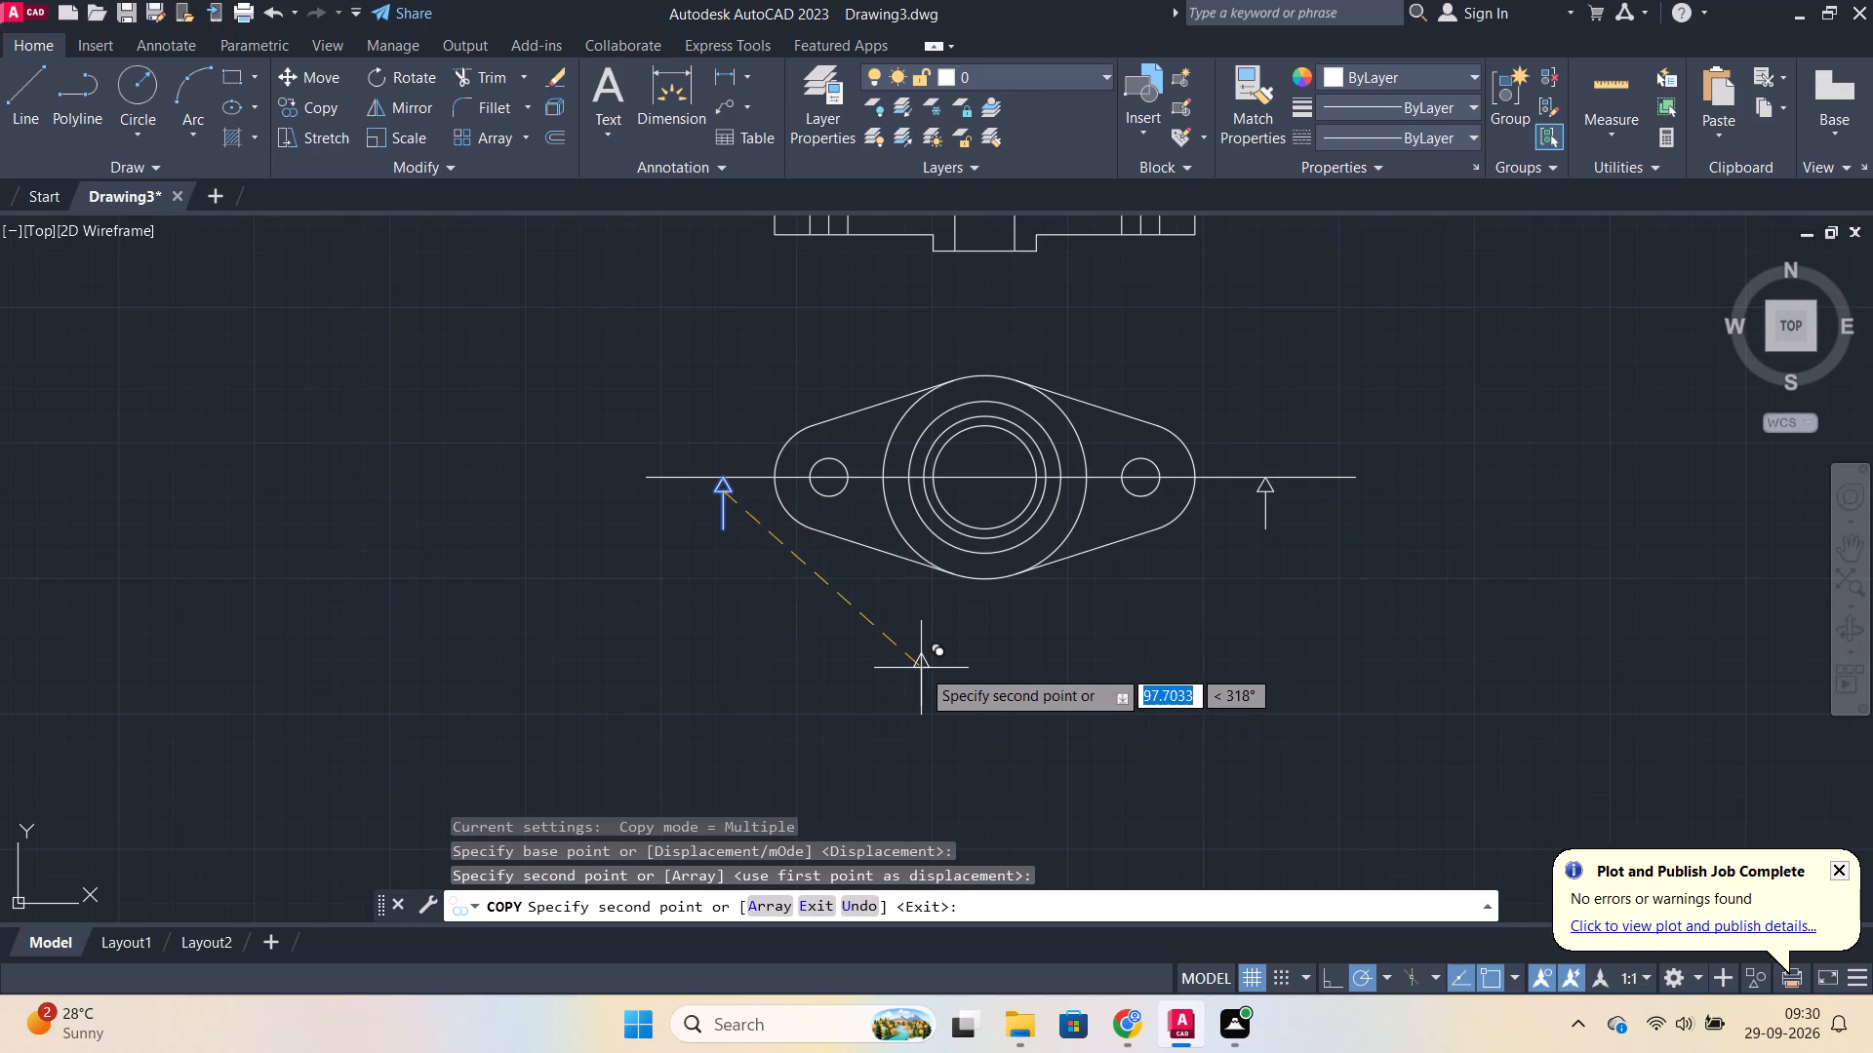
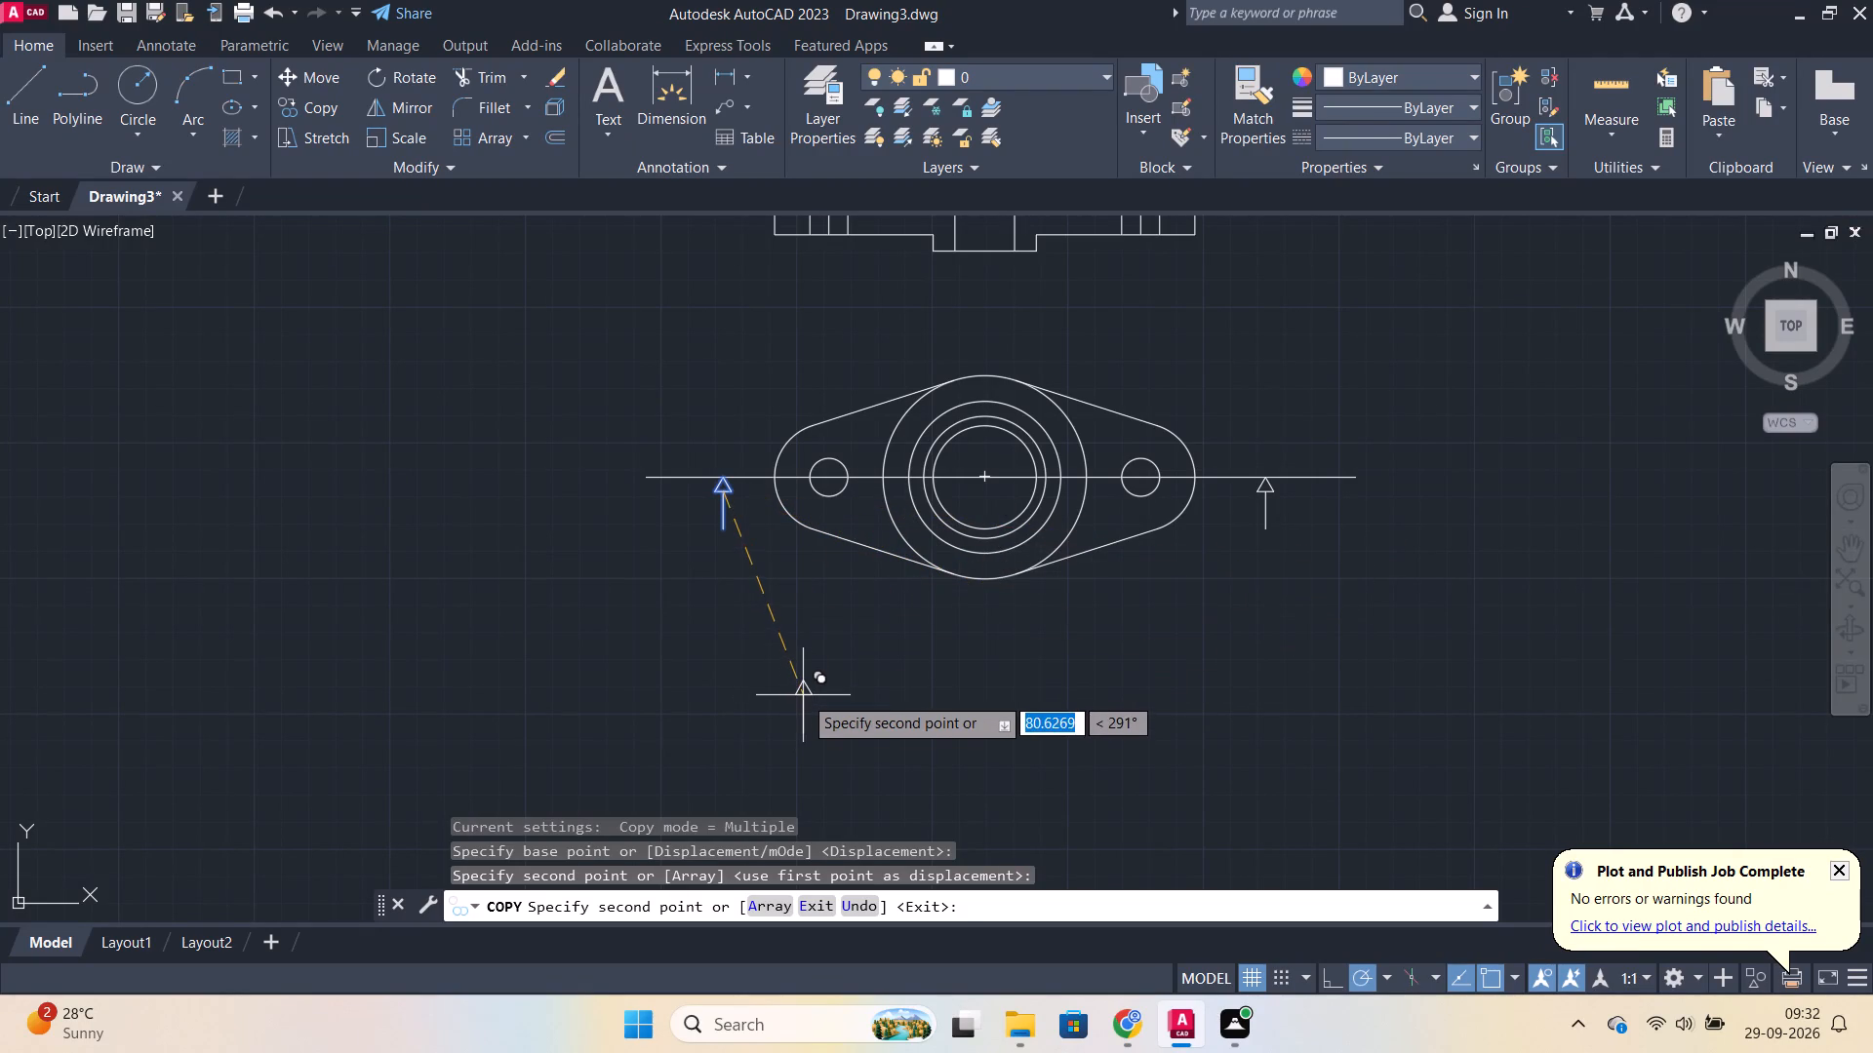
# Erase the copied section arrow beneath the right end of the top view's centre line.
pyautogui.press('Escape')
pyautogui.scroll(2, 1251, 524)
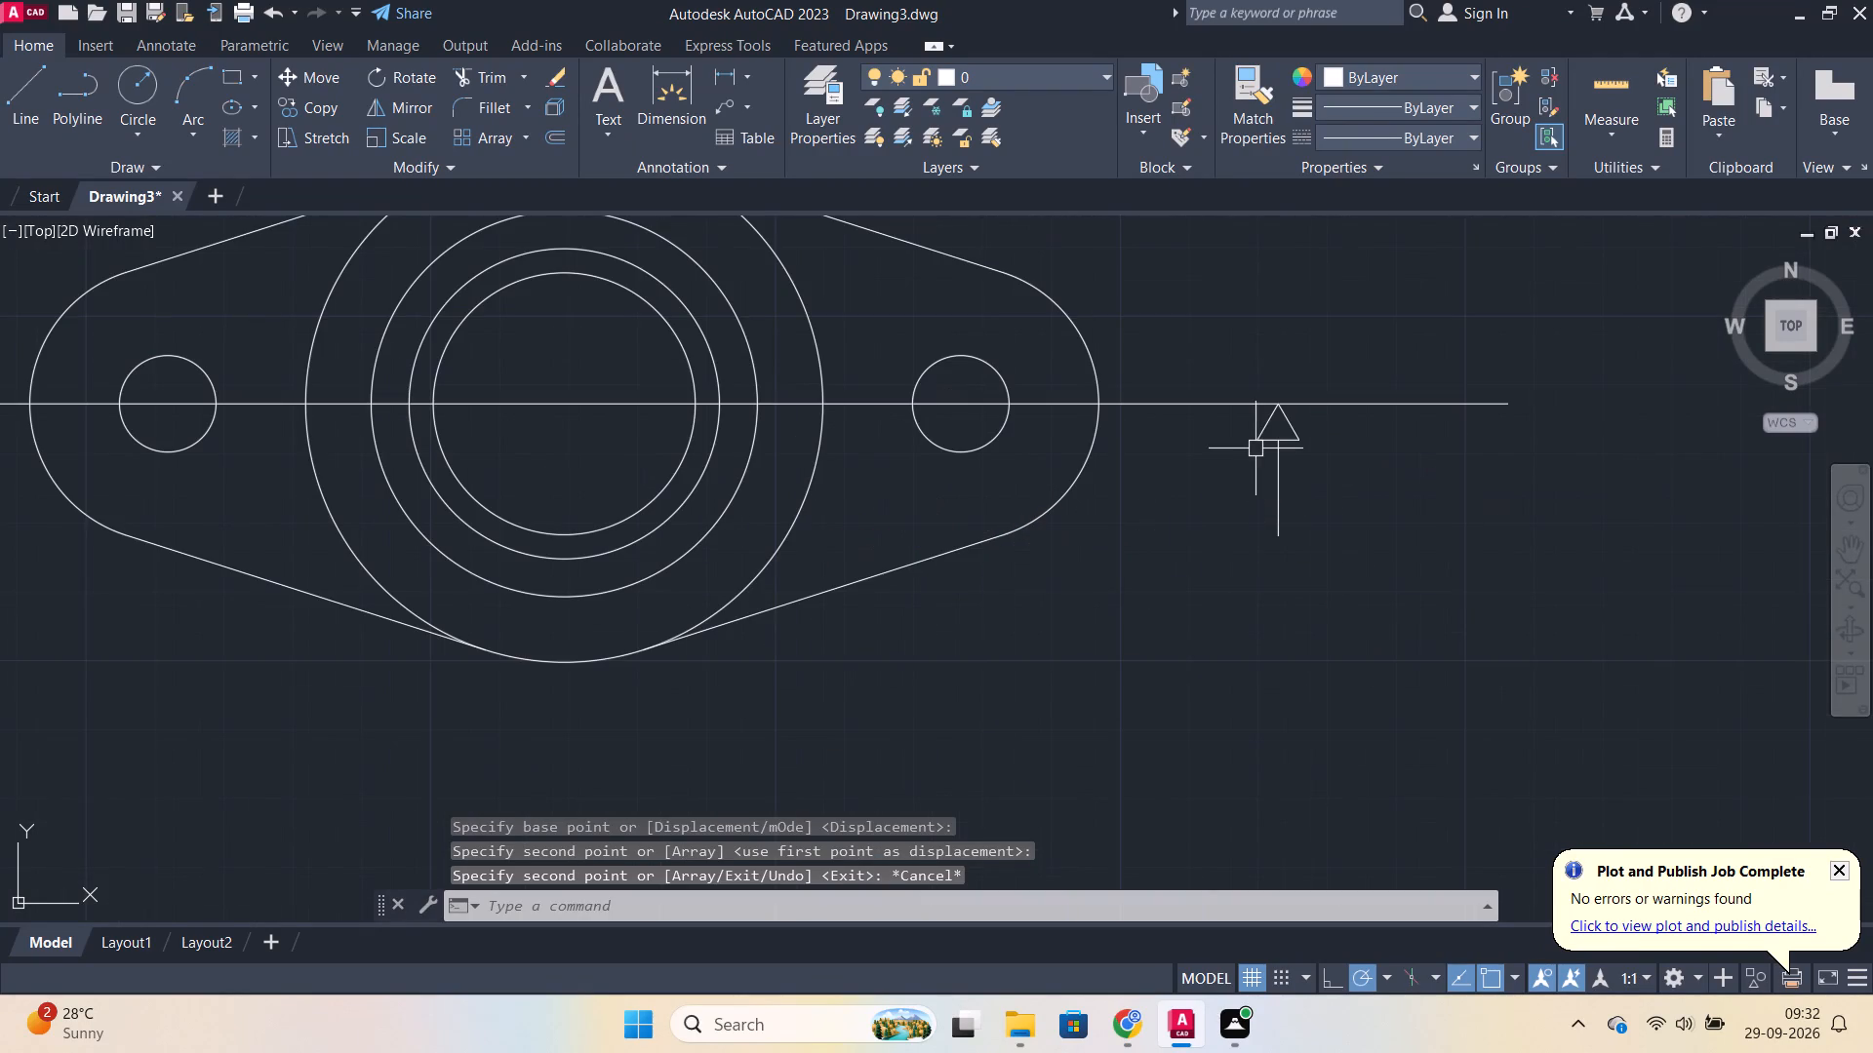
pyautogui.click(1255, 447)
pyautogui.click(1243, 428)
pyautogui.click(1384, 503)
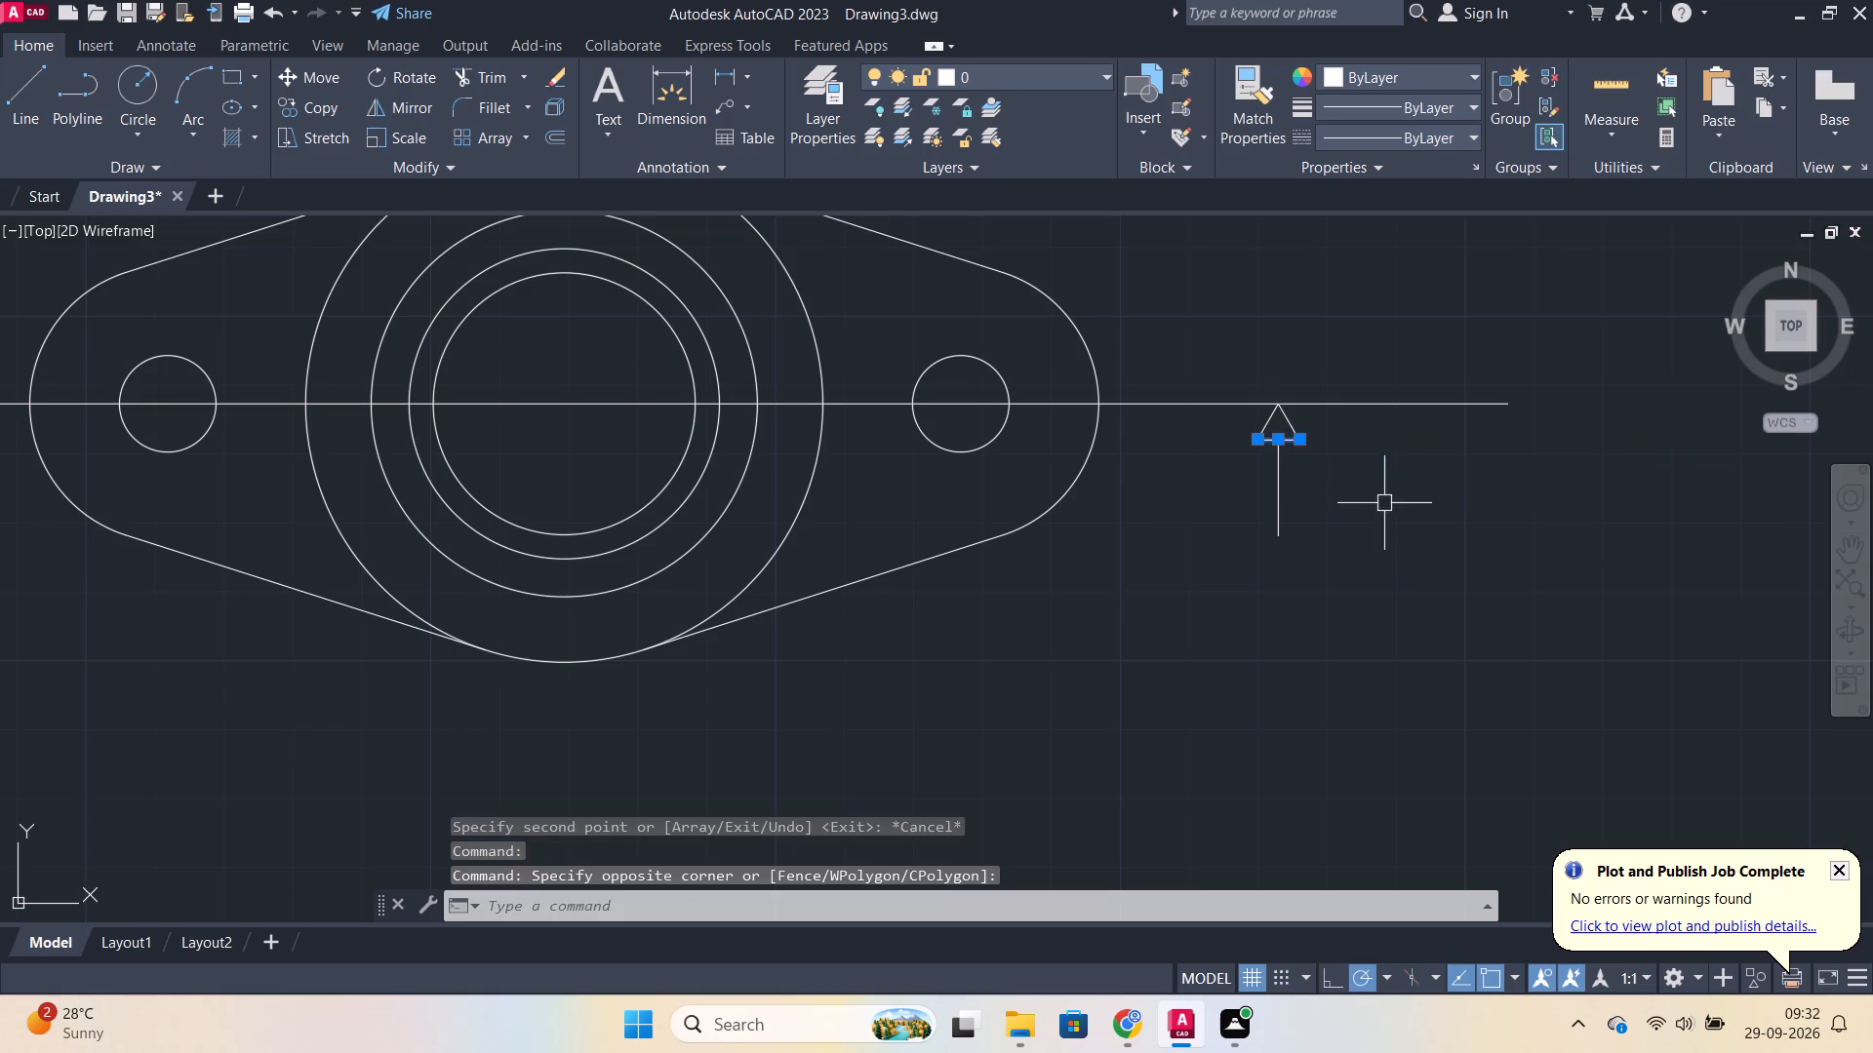
pyautogui.click(1343, 550)
pyautogui.click(1213, 422)
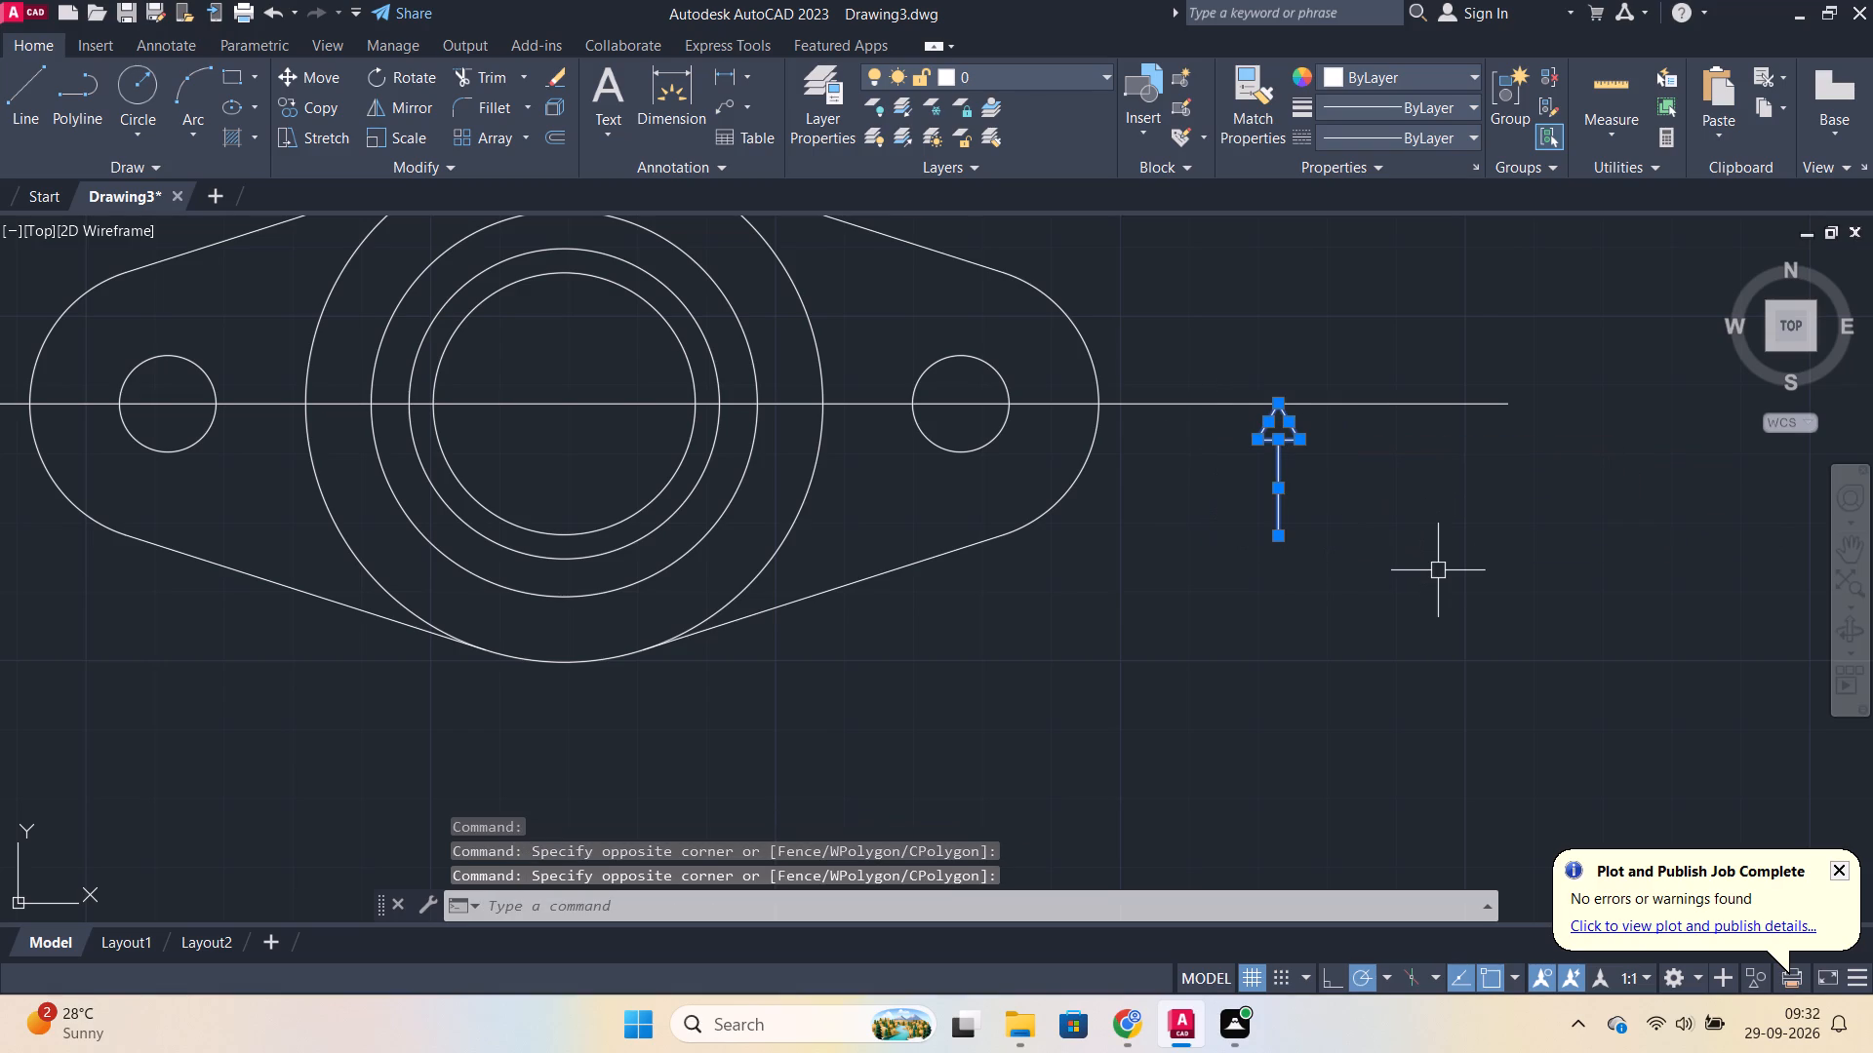
pyautogui.press('e')
pyautogui.press('Return')
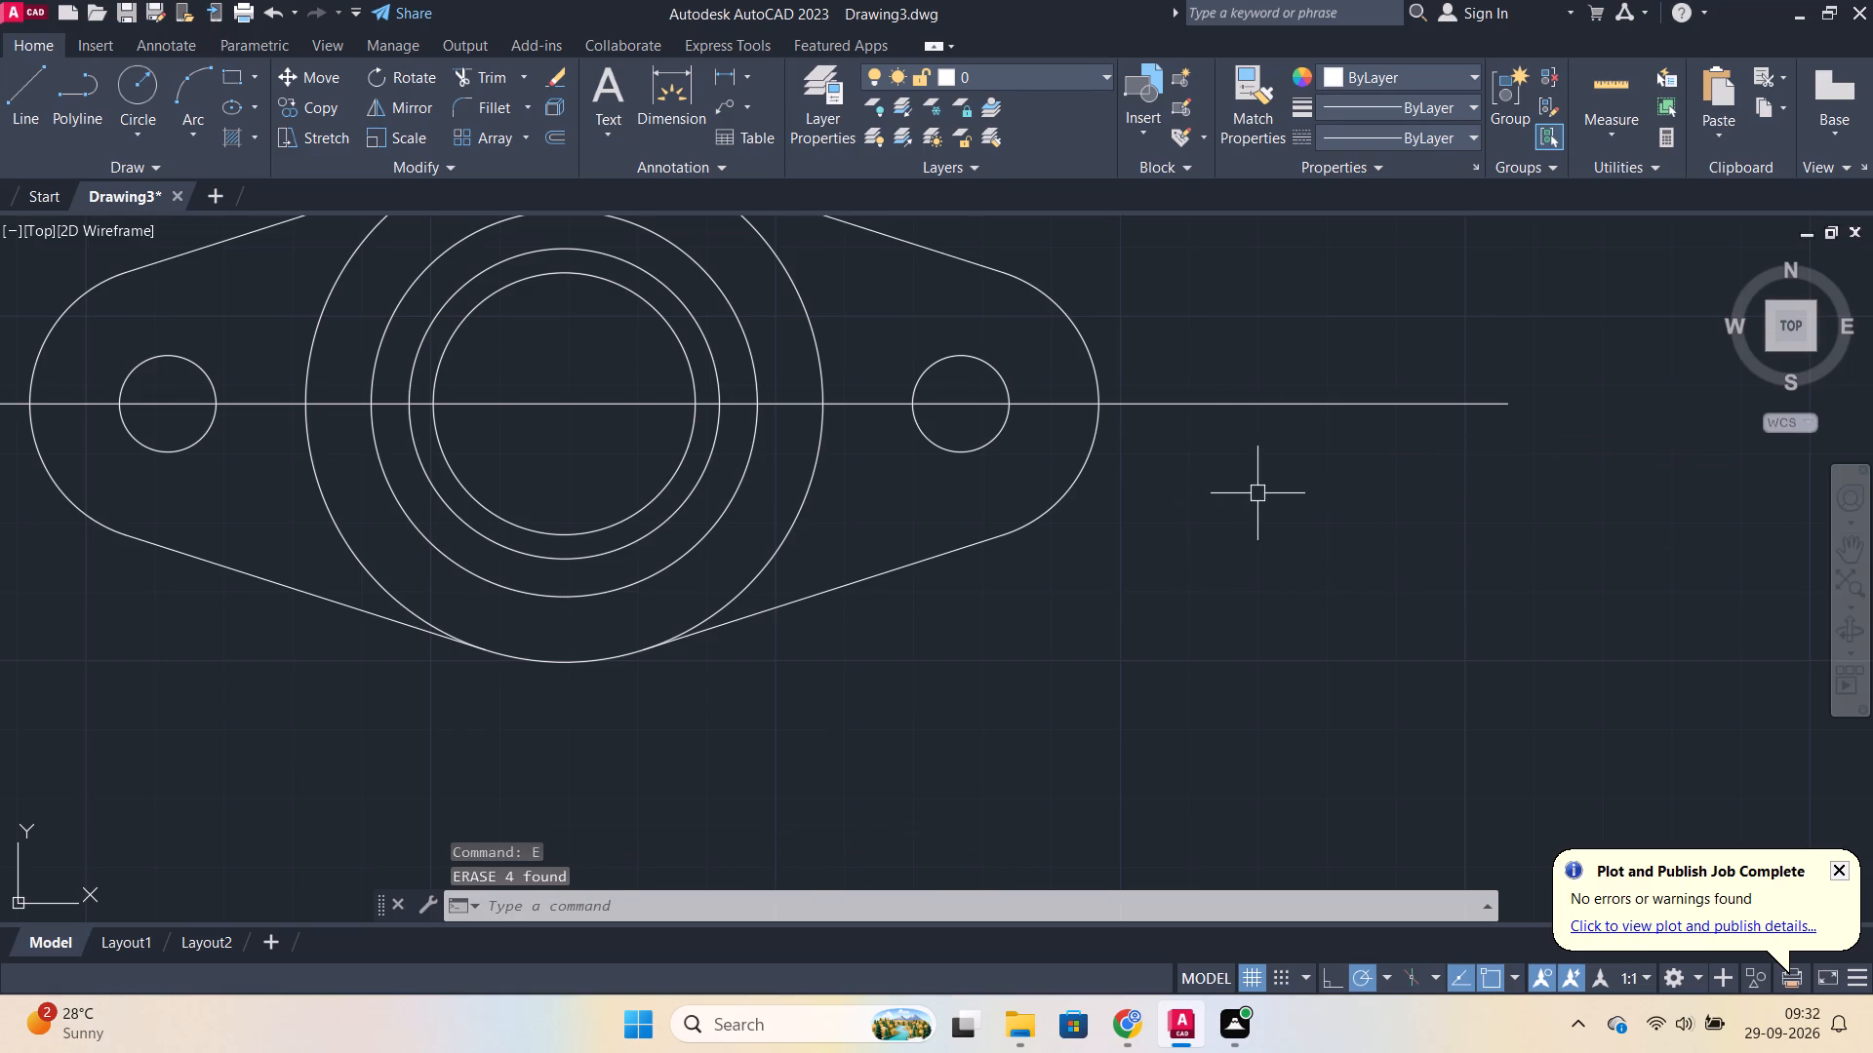
# Mirror the left section arrow about the vertical axis through the flange's centre, erasing the source arrow.
pyautogui.scroll(-2, 1013, 608)
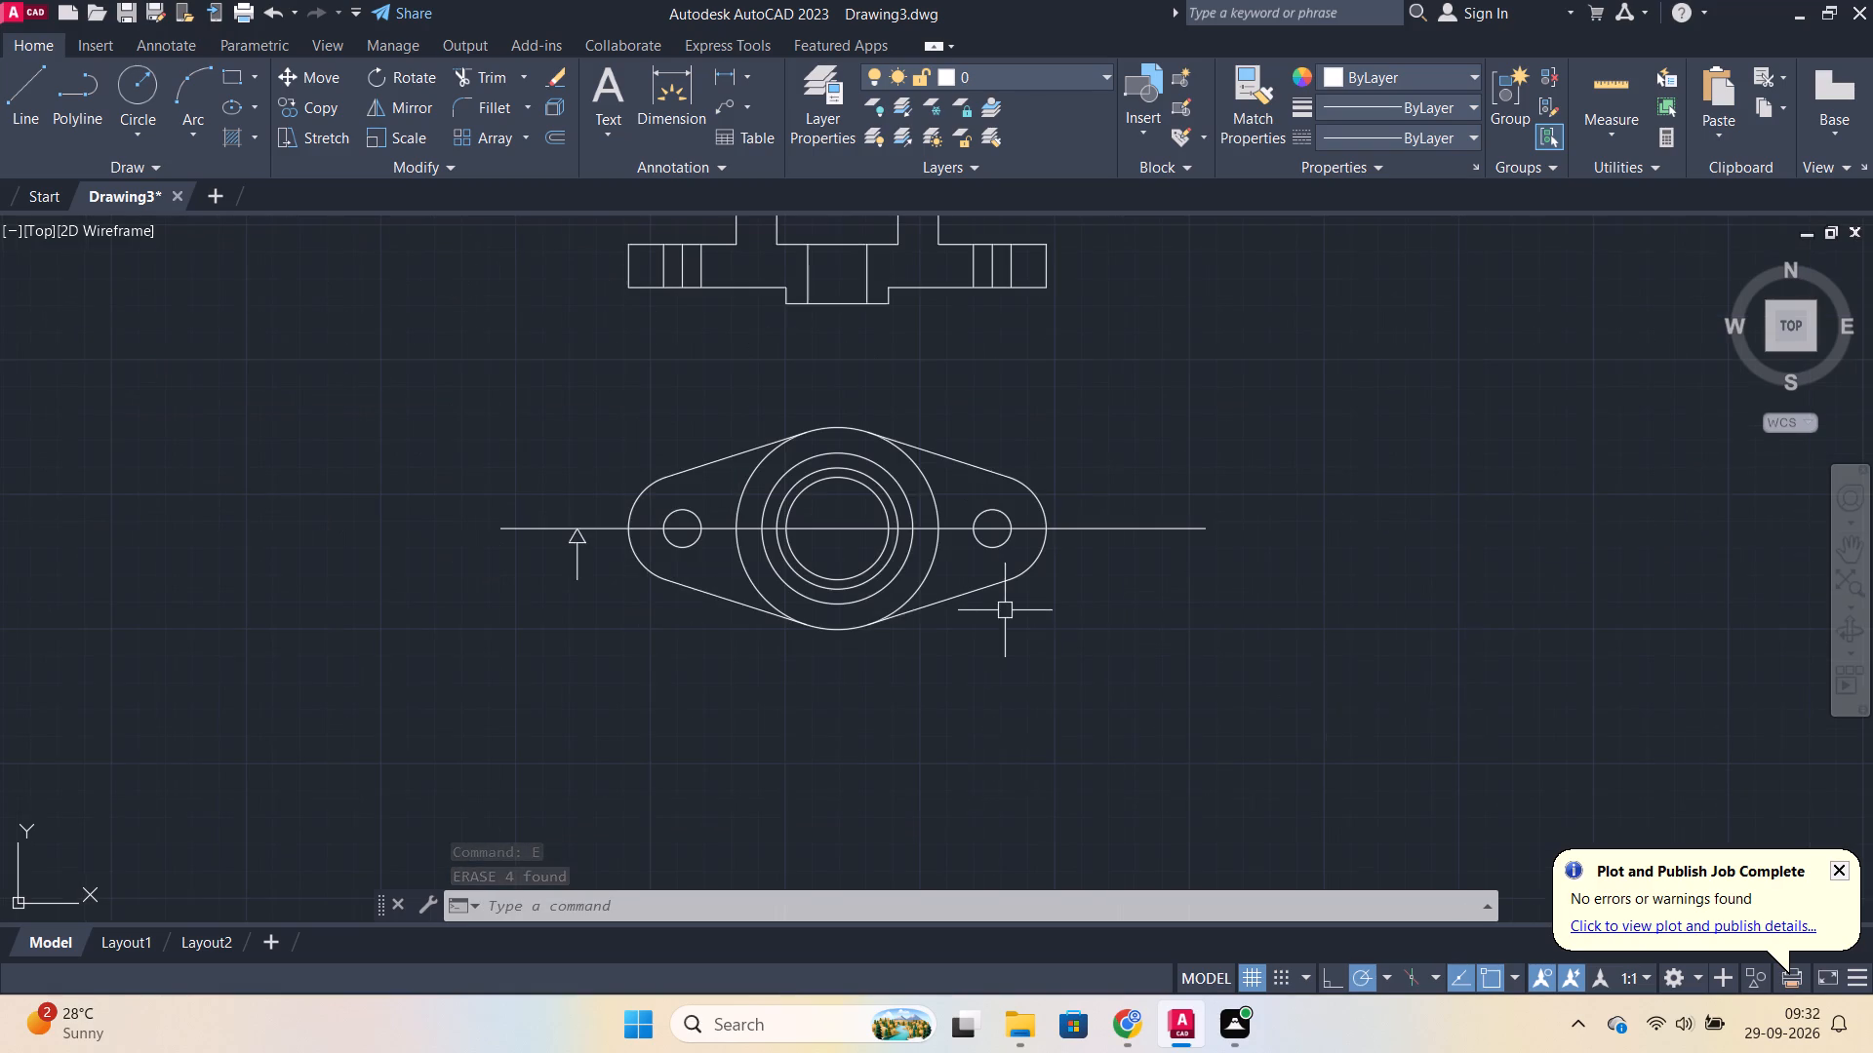
pyautogui.scroll(2, 562, 513)
pyautogui.click(658, 680)
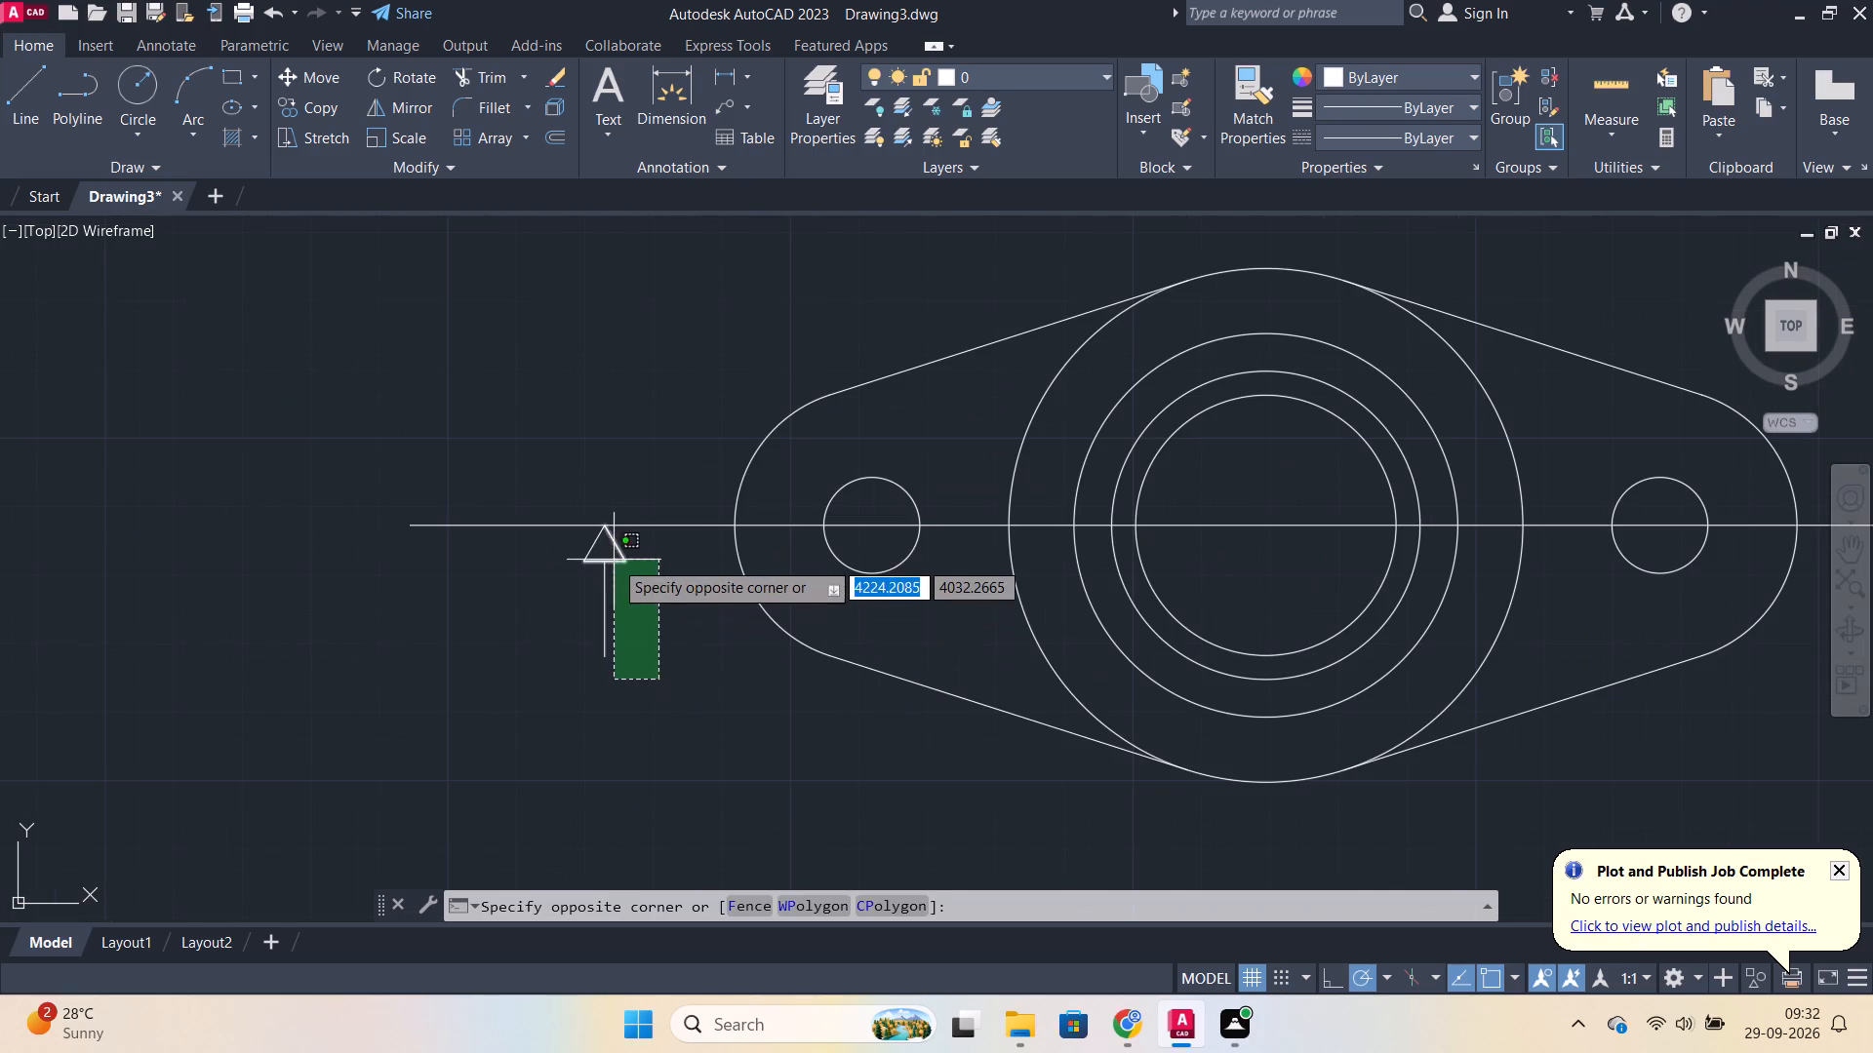
pyautogui.click(559, 552)
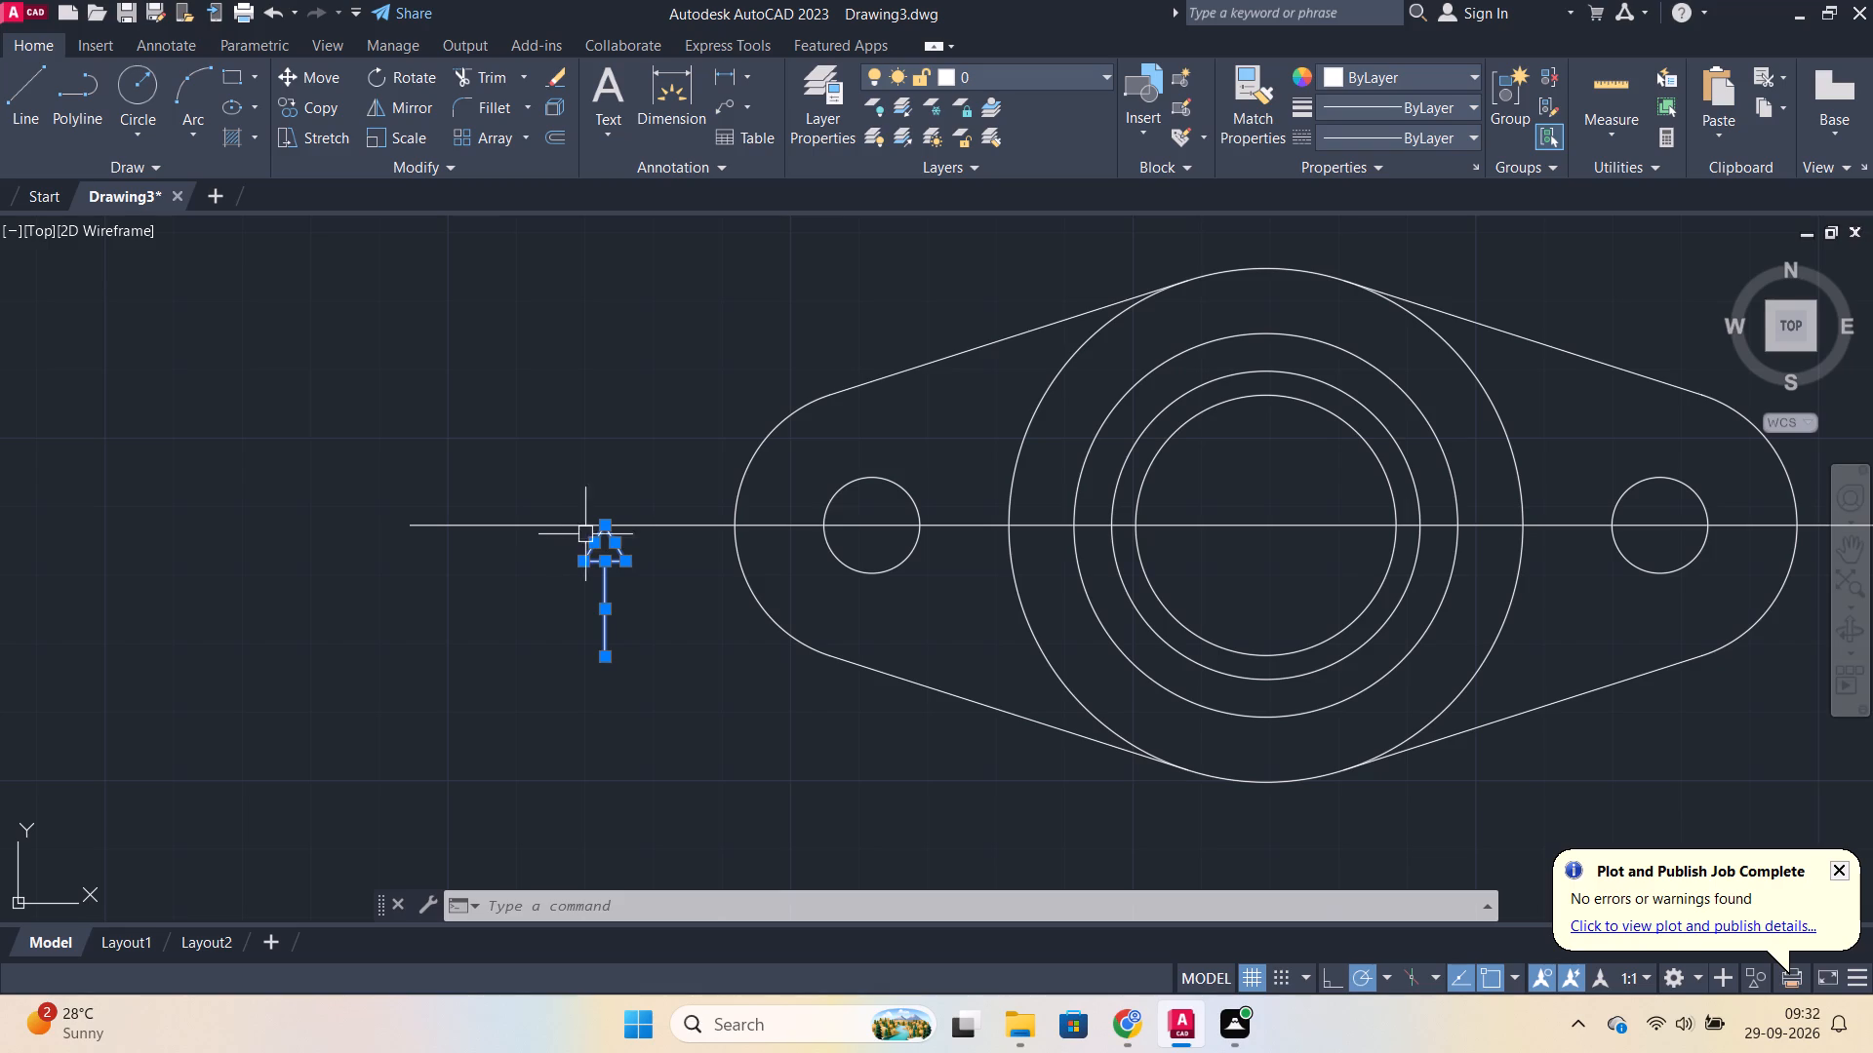
pyautogui.write('co')
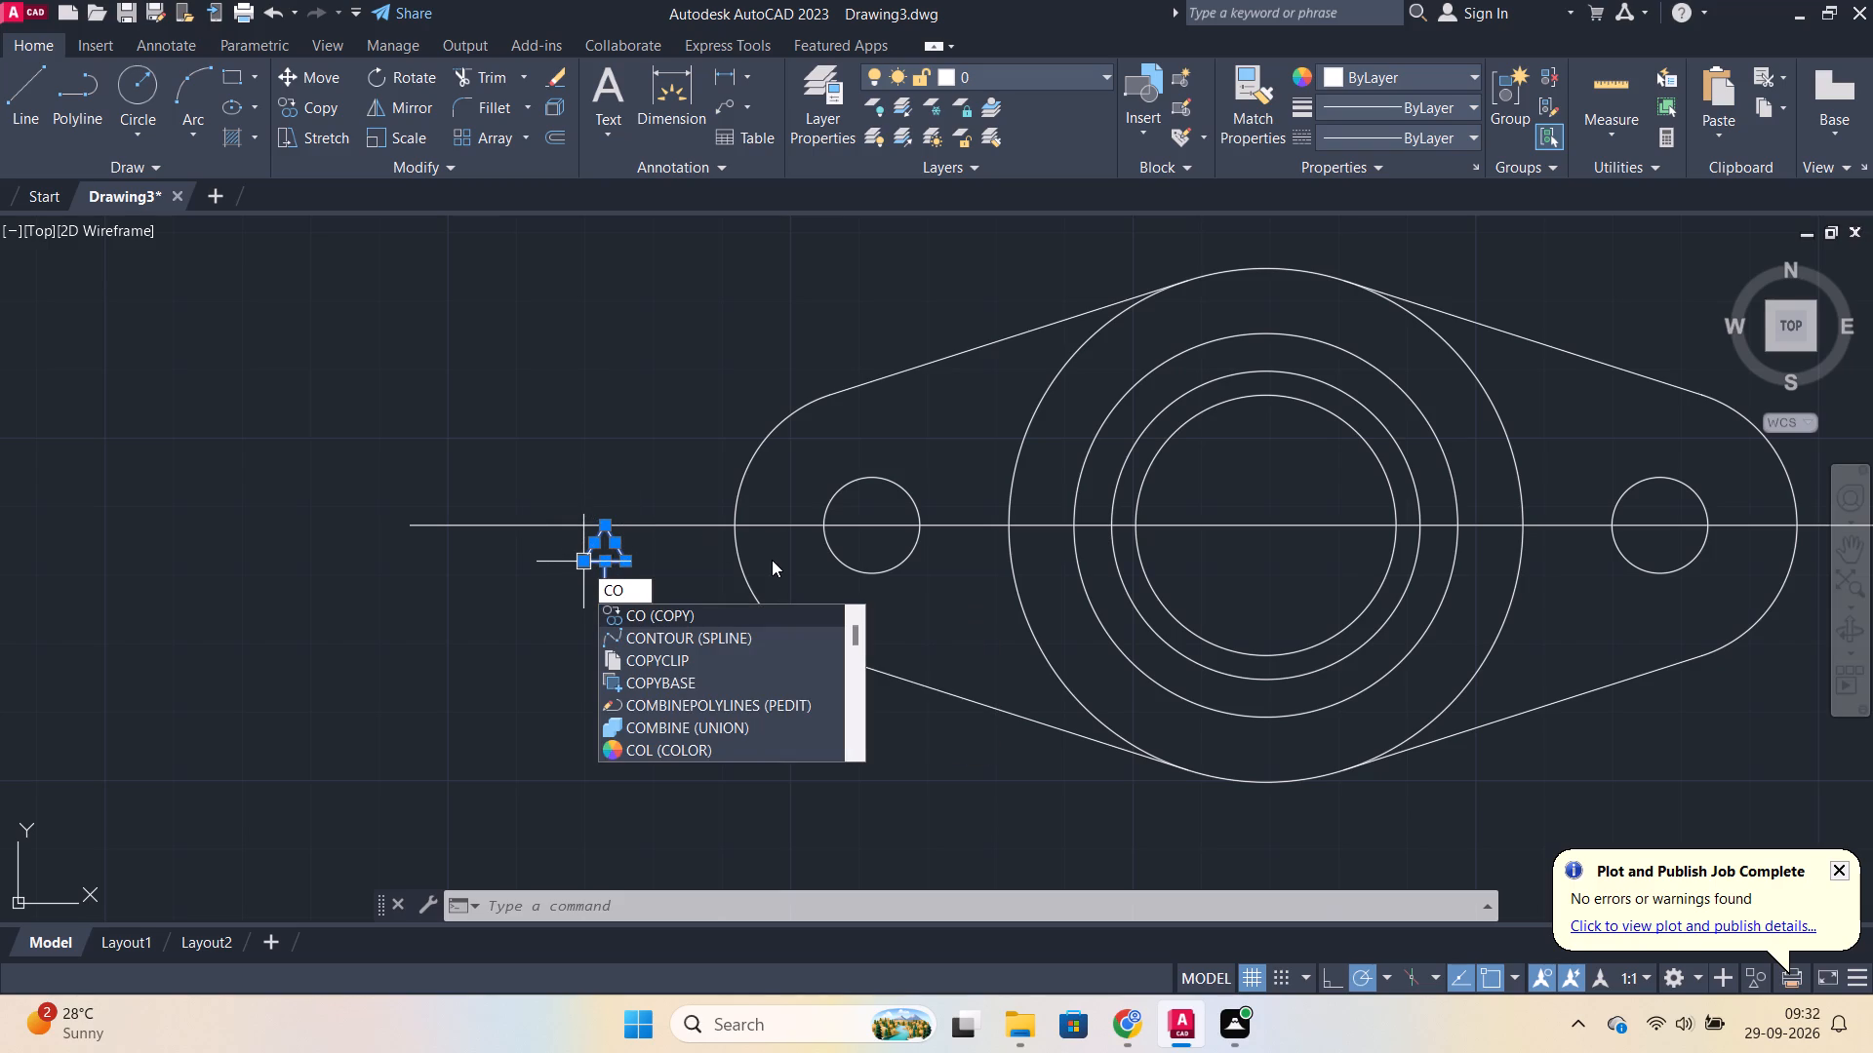
pyautogui.press('BackSpace')
pyautogui.press('BackSpace')
pyautogui.write('mi')
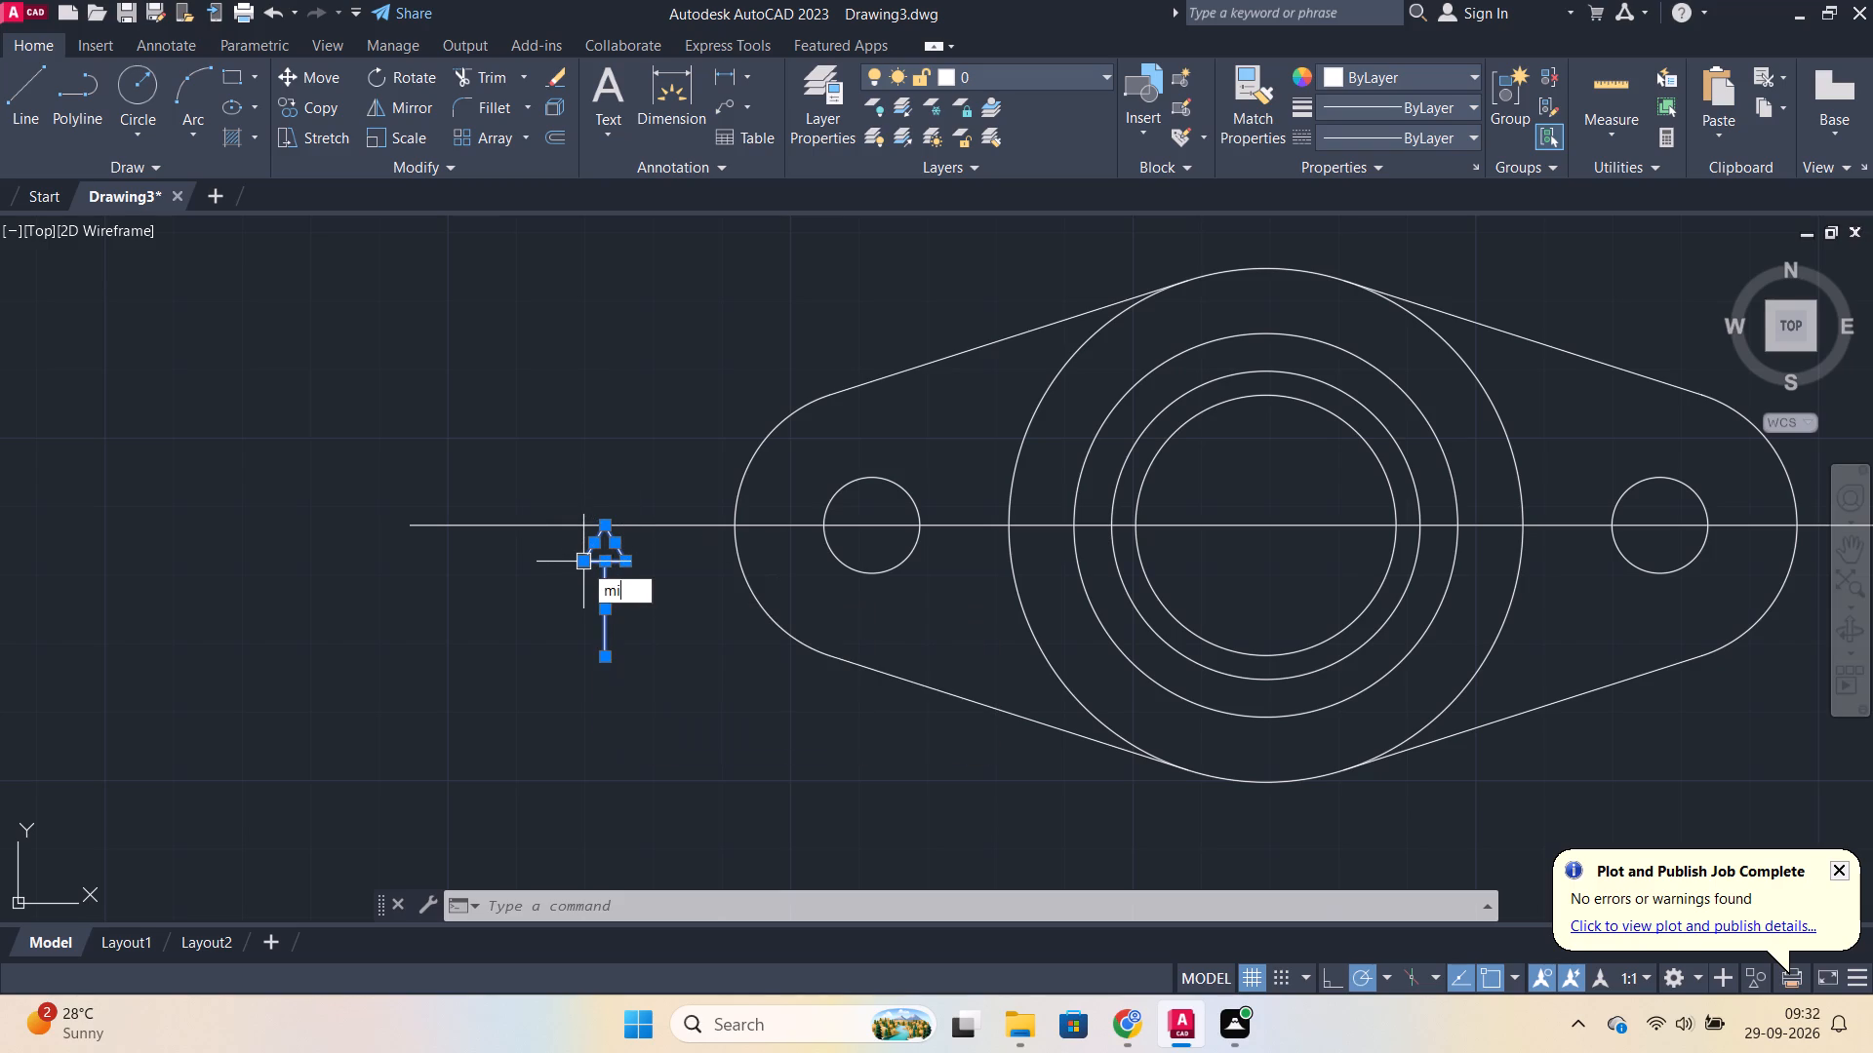
pyautogui.press('Return')
pyautogui.press('\\')
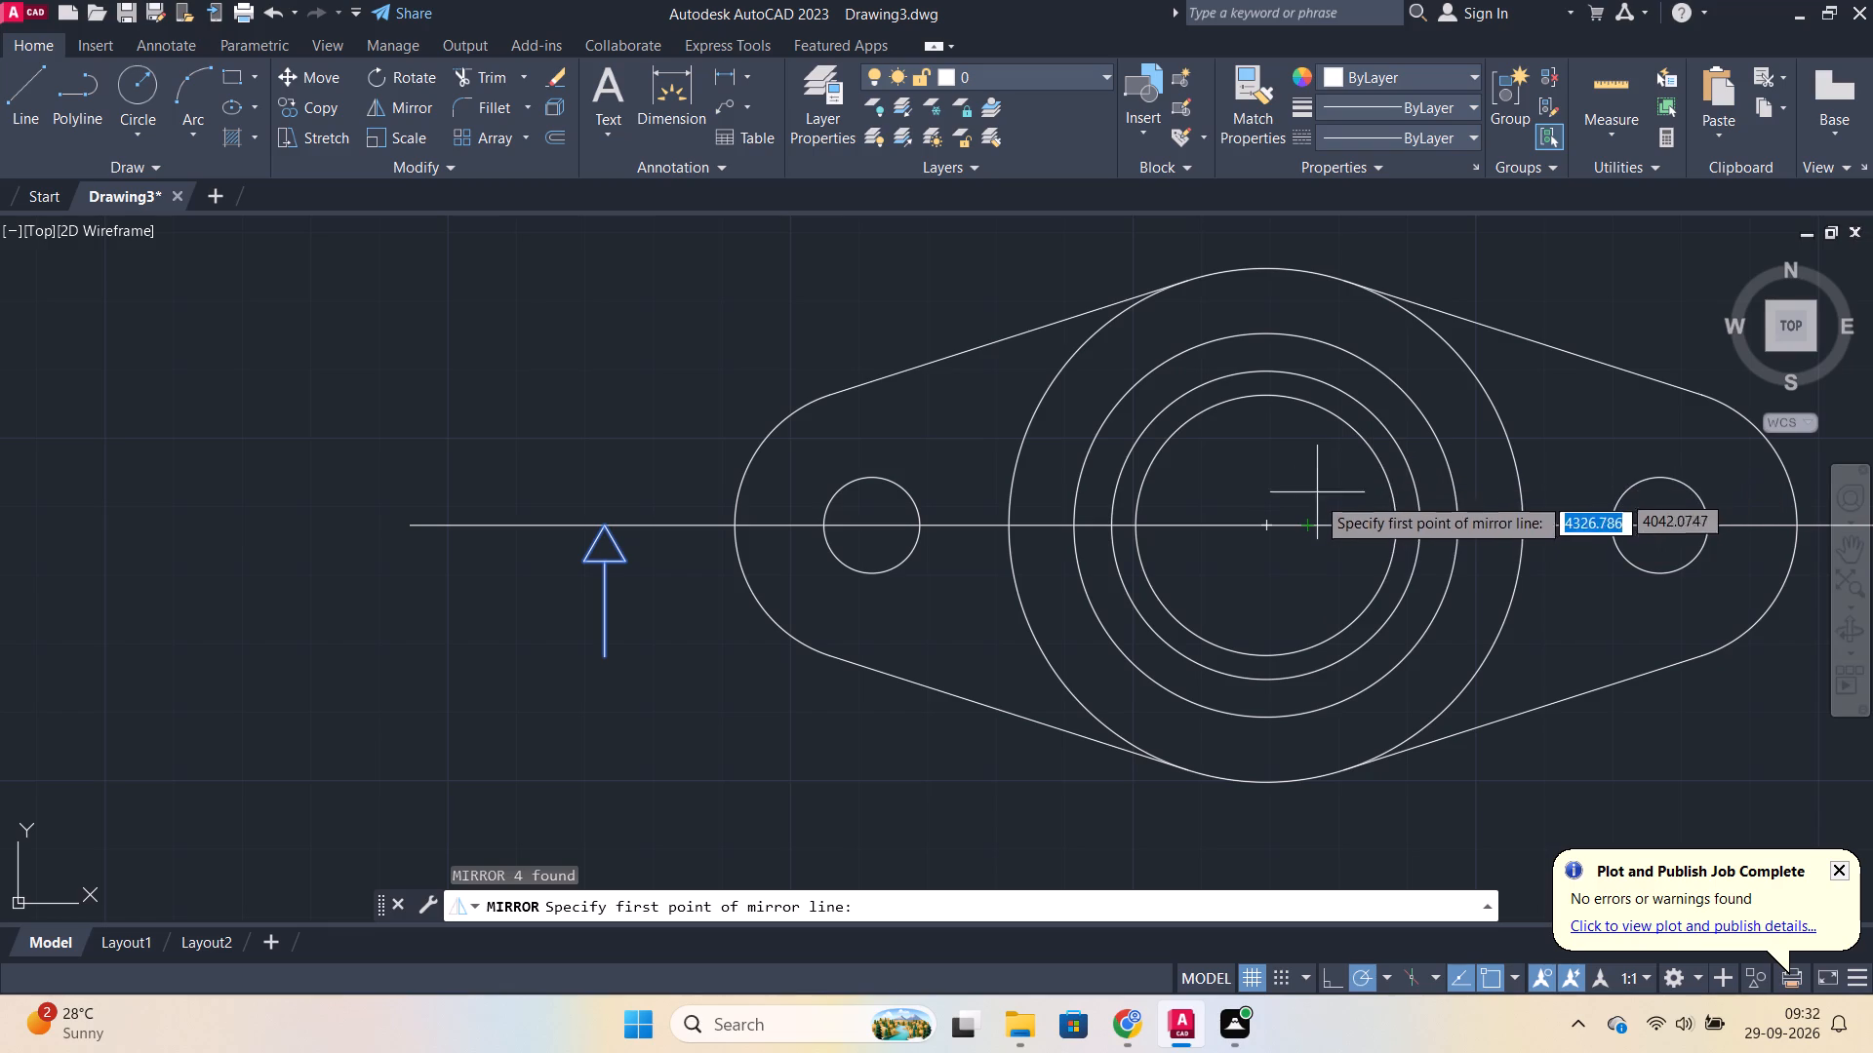
pyautogui.click(1266, 525)
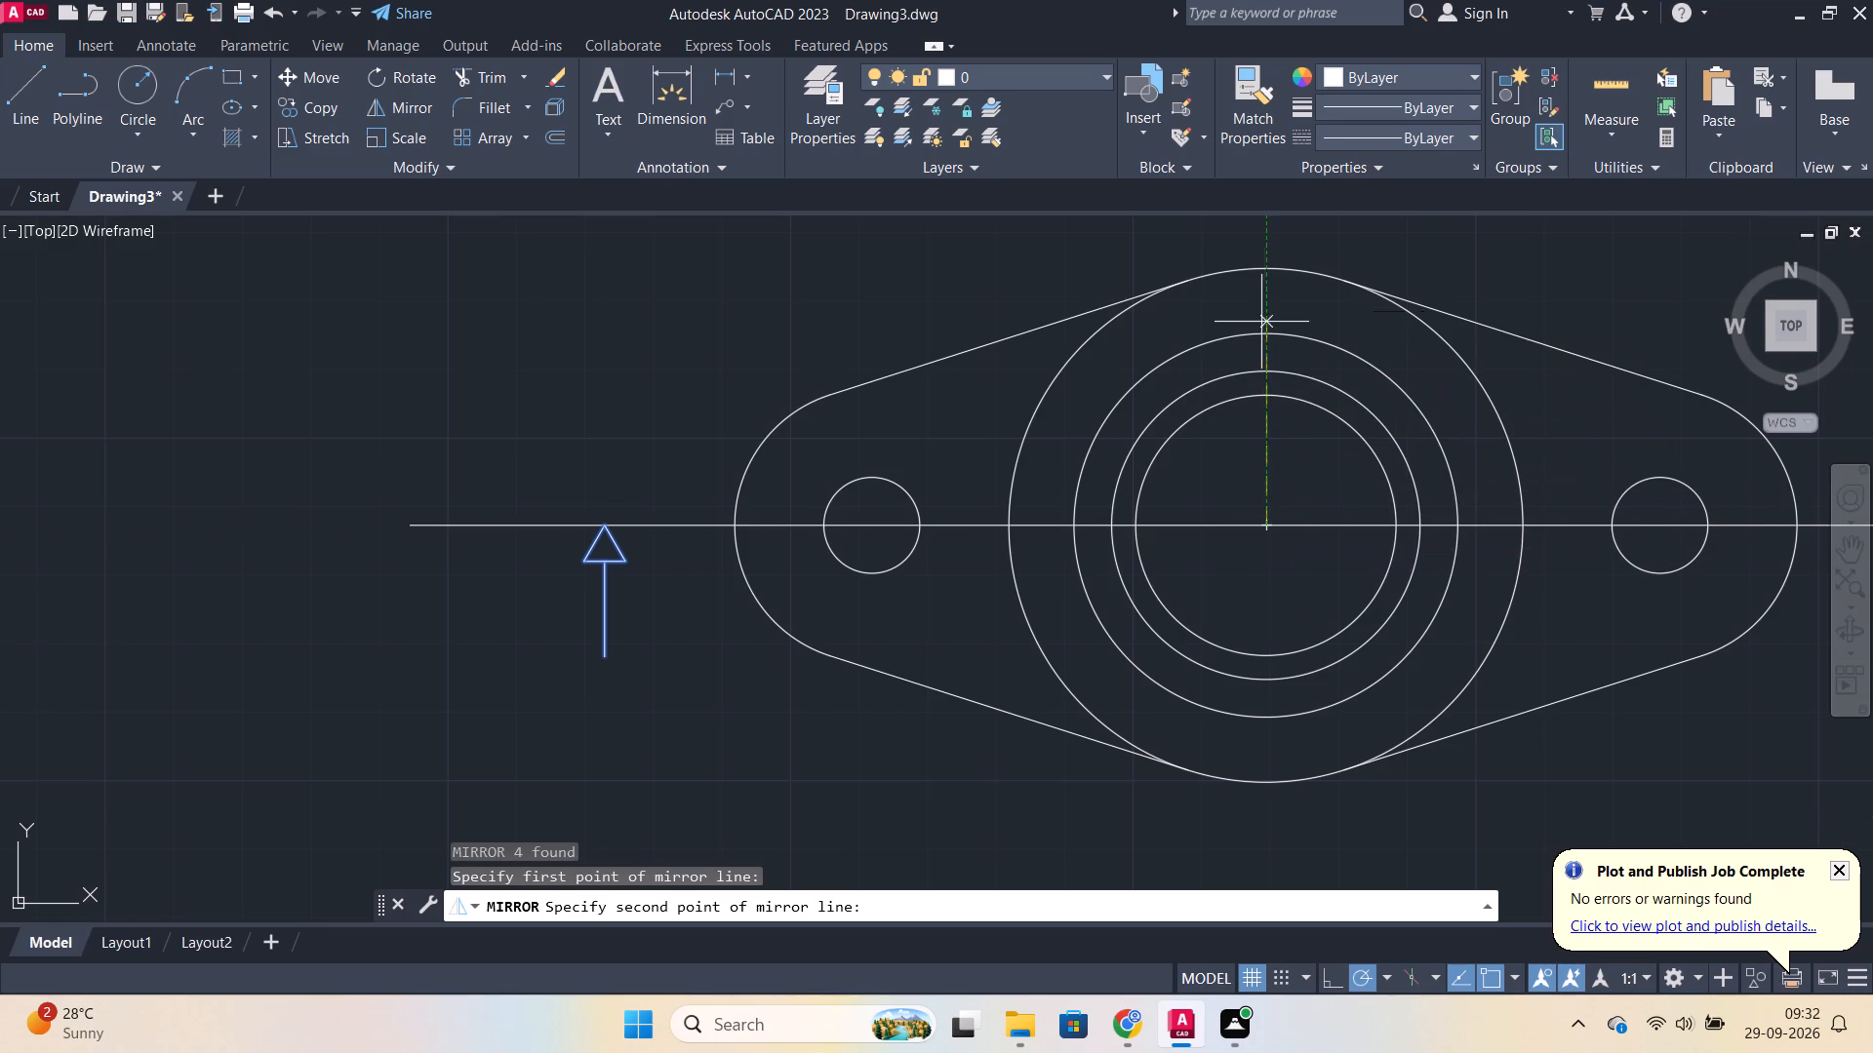
pyautogui.click(1263, 263)
pyautogui.moveTo(1329, 331); pyautogui.dragTo(1263, 263)
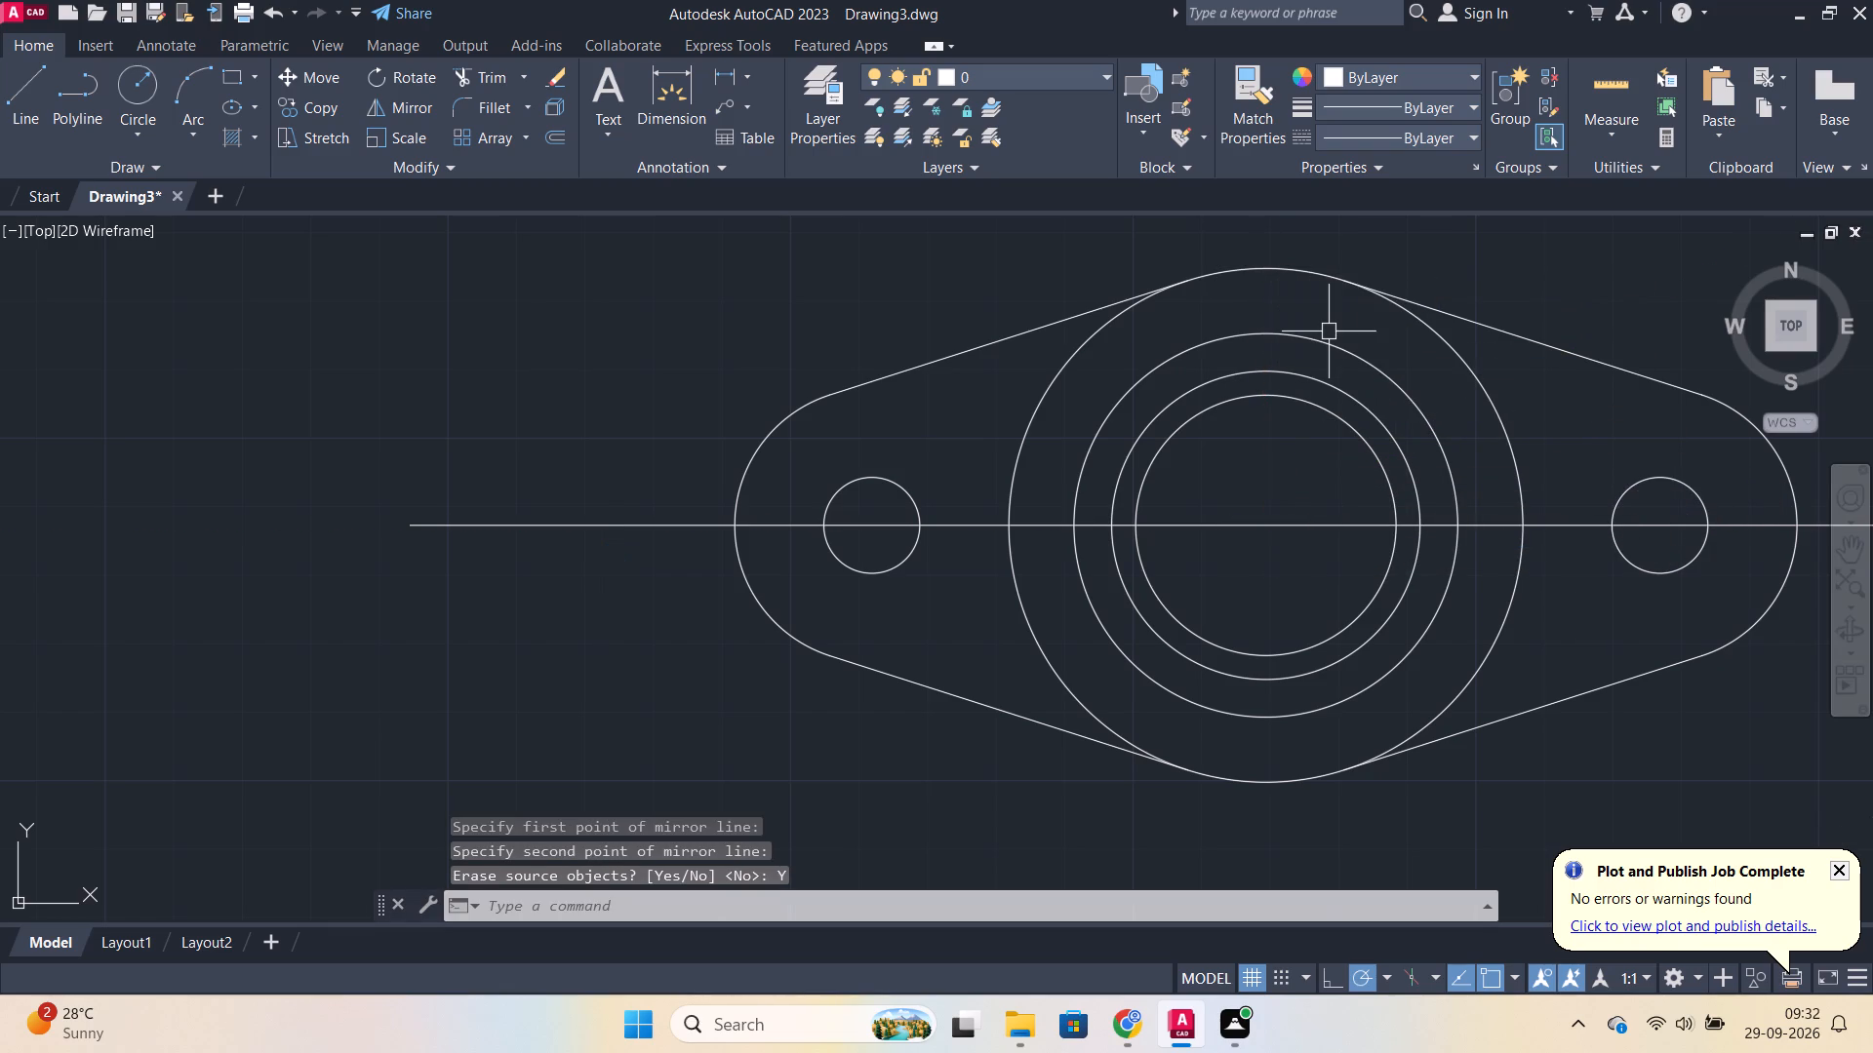
# Mirror the right section arrow about the flange's vertical centre axis to the left end, keeping the source arrow.
pyautogui.scroll(-1, 1187, 442)
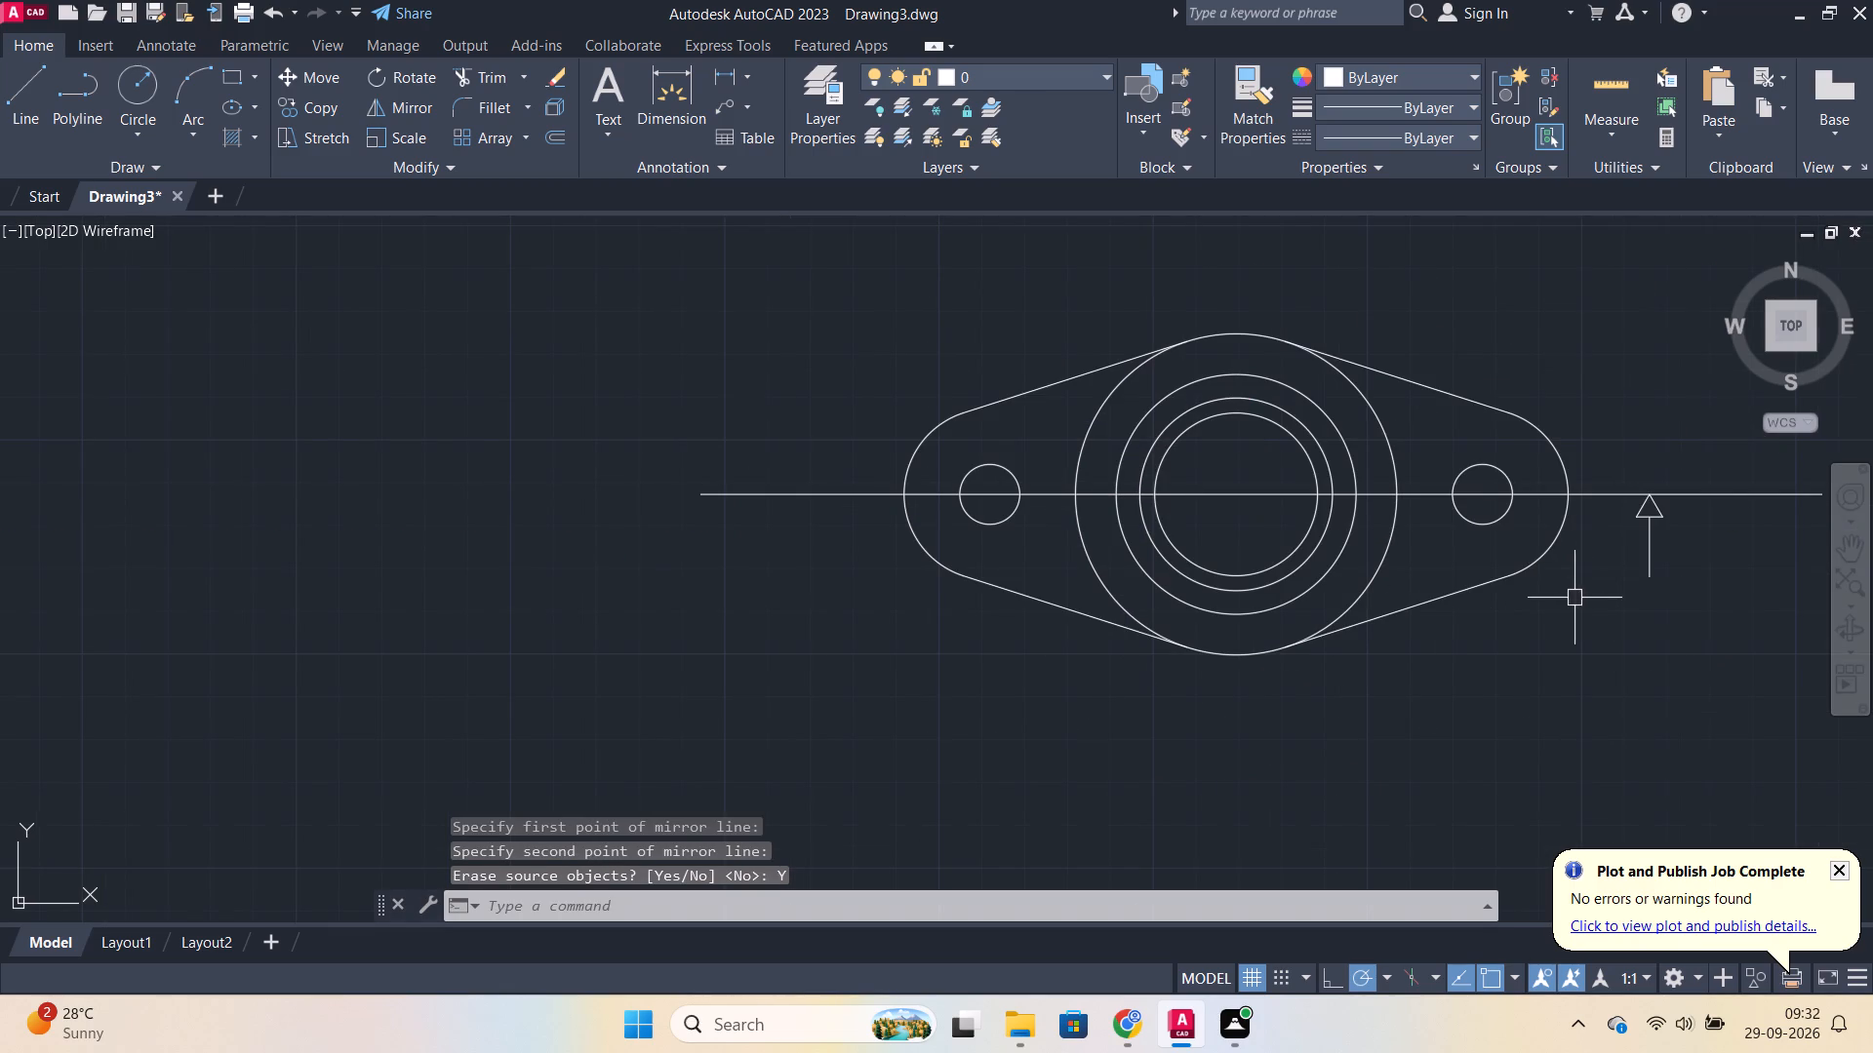
pyautogui.moveTo(1385, 598); pyautogui.dragTo(896, 630, button='middle')
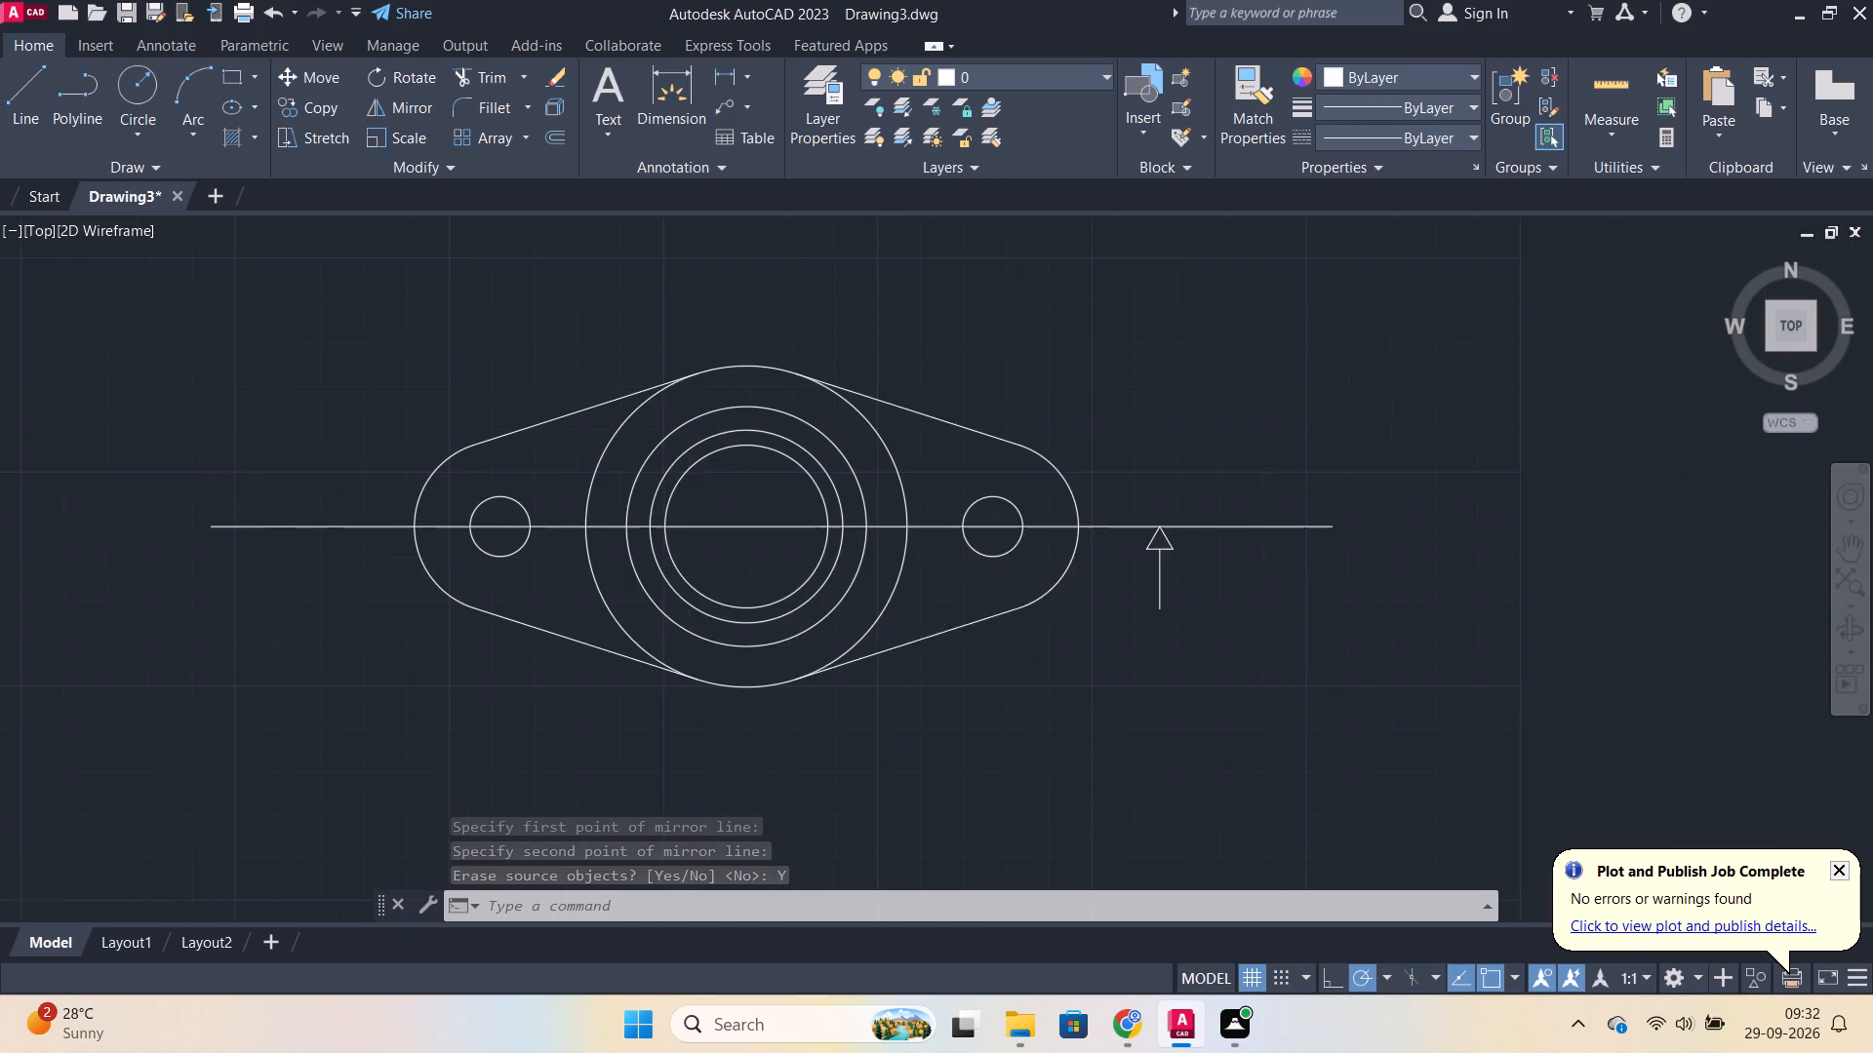
pyautogui.scroll(2, 1130, 583)
pyautogui.moveTo(1412, 667); pyautogui.dragTo(1398, 659)
pyautogui.click(1154, 457)
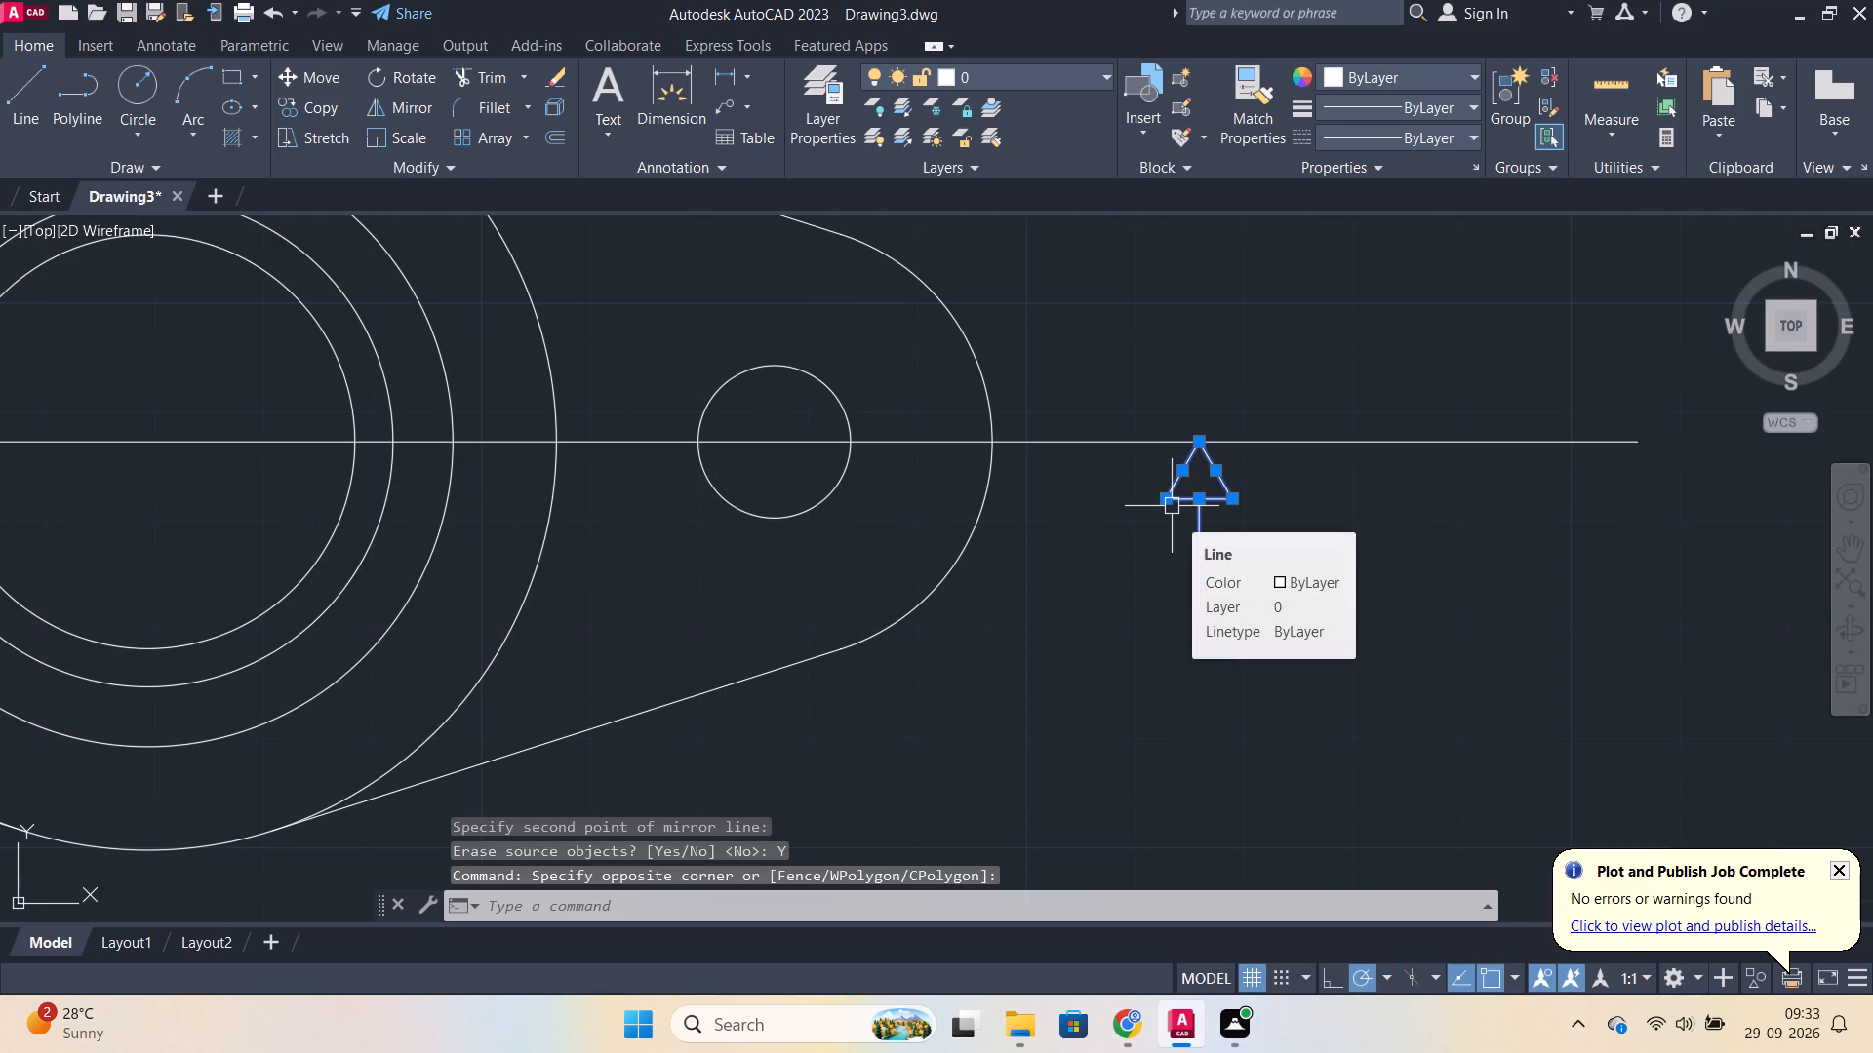
pyautogui.write('mi')
pyautogui.press('Return')
pyautogui.scroll(-2, 1134, 470)
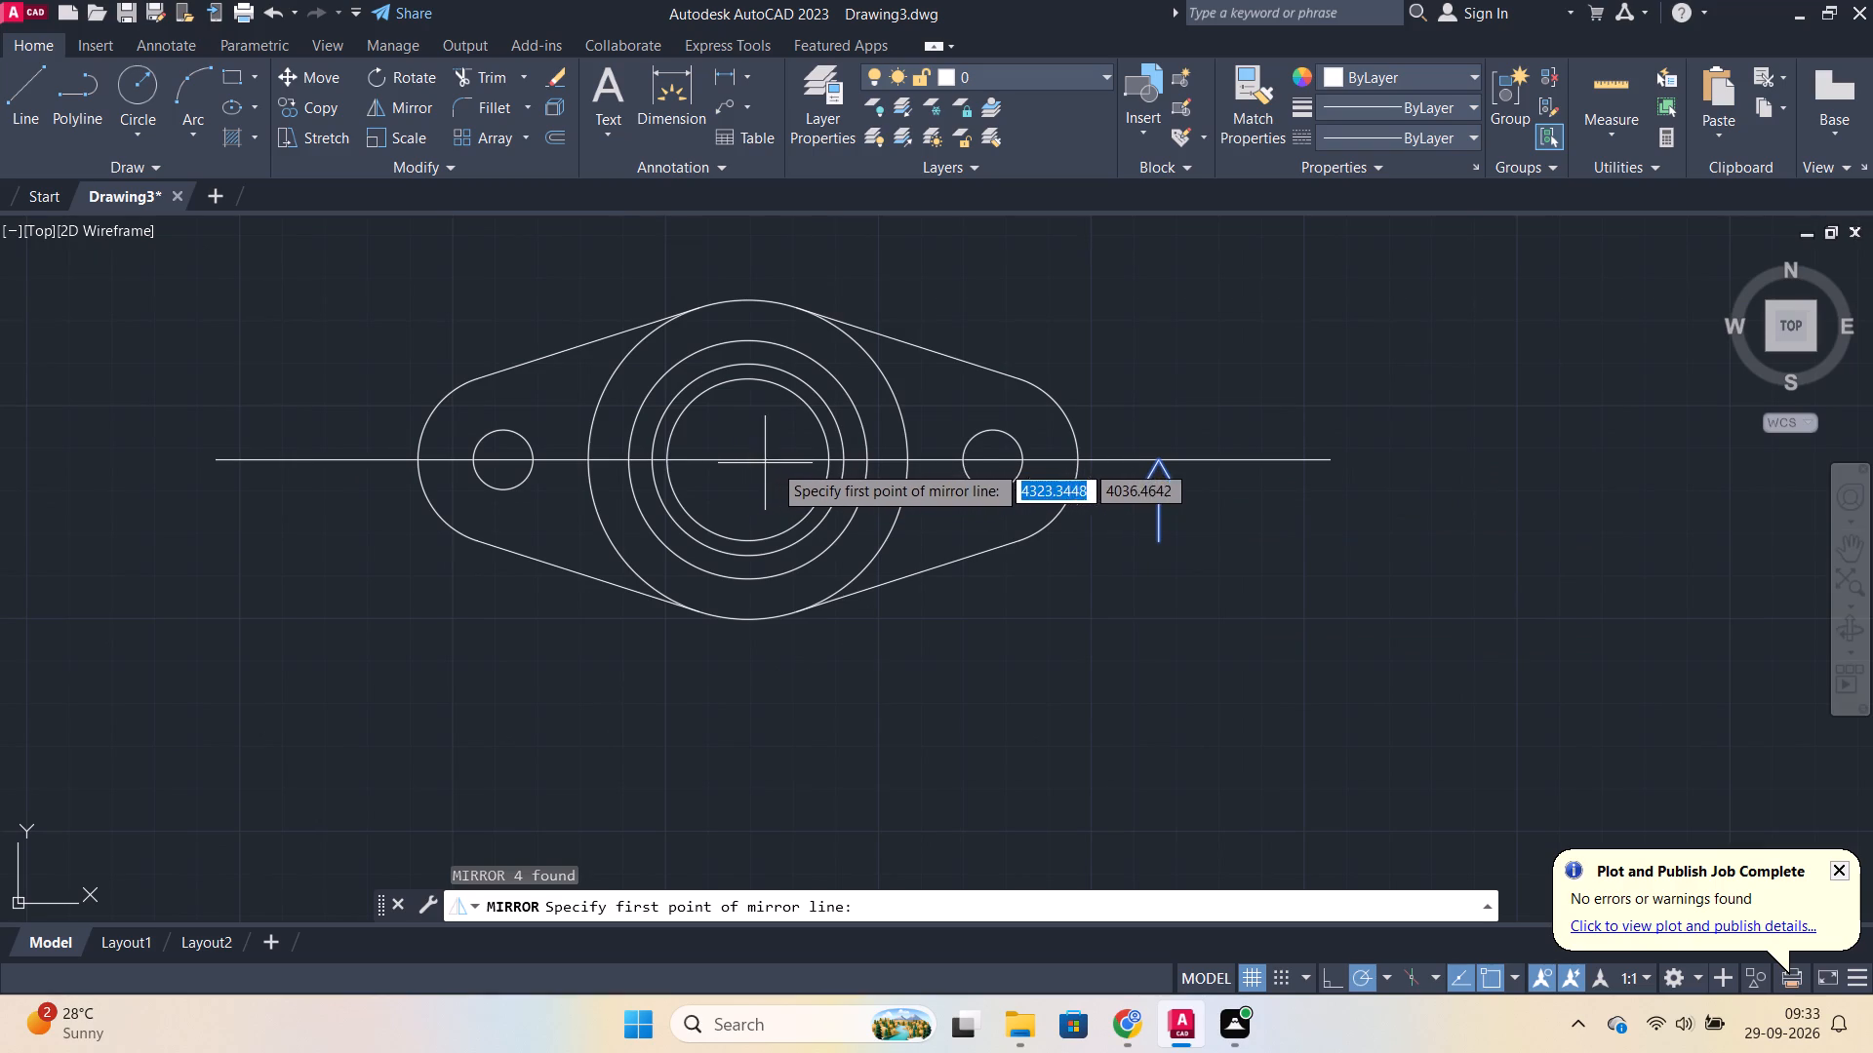
pyautogui.click(747, 458)
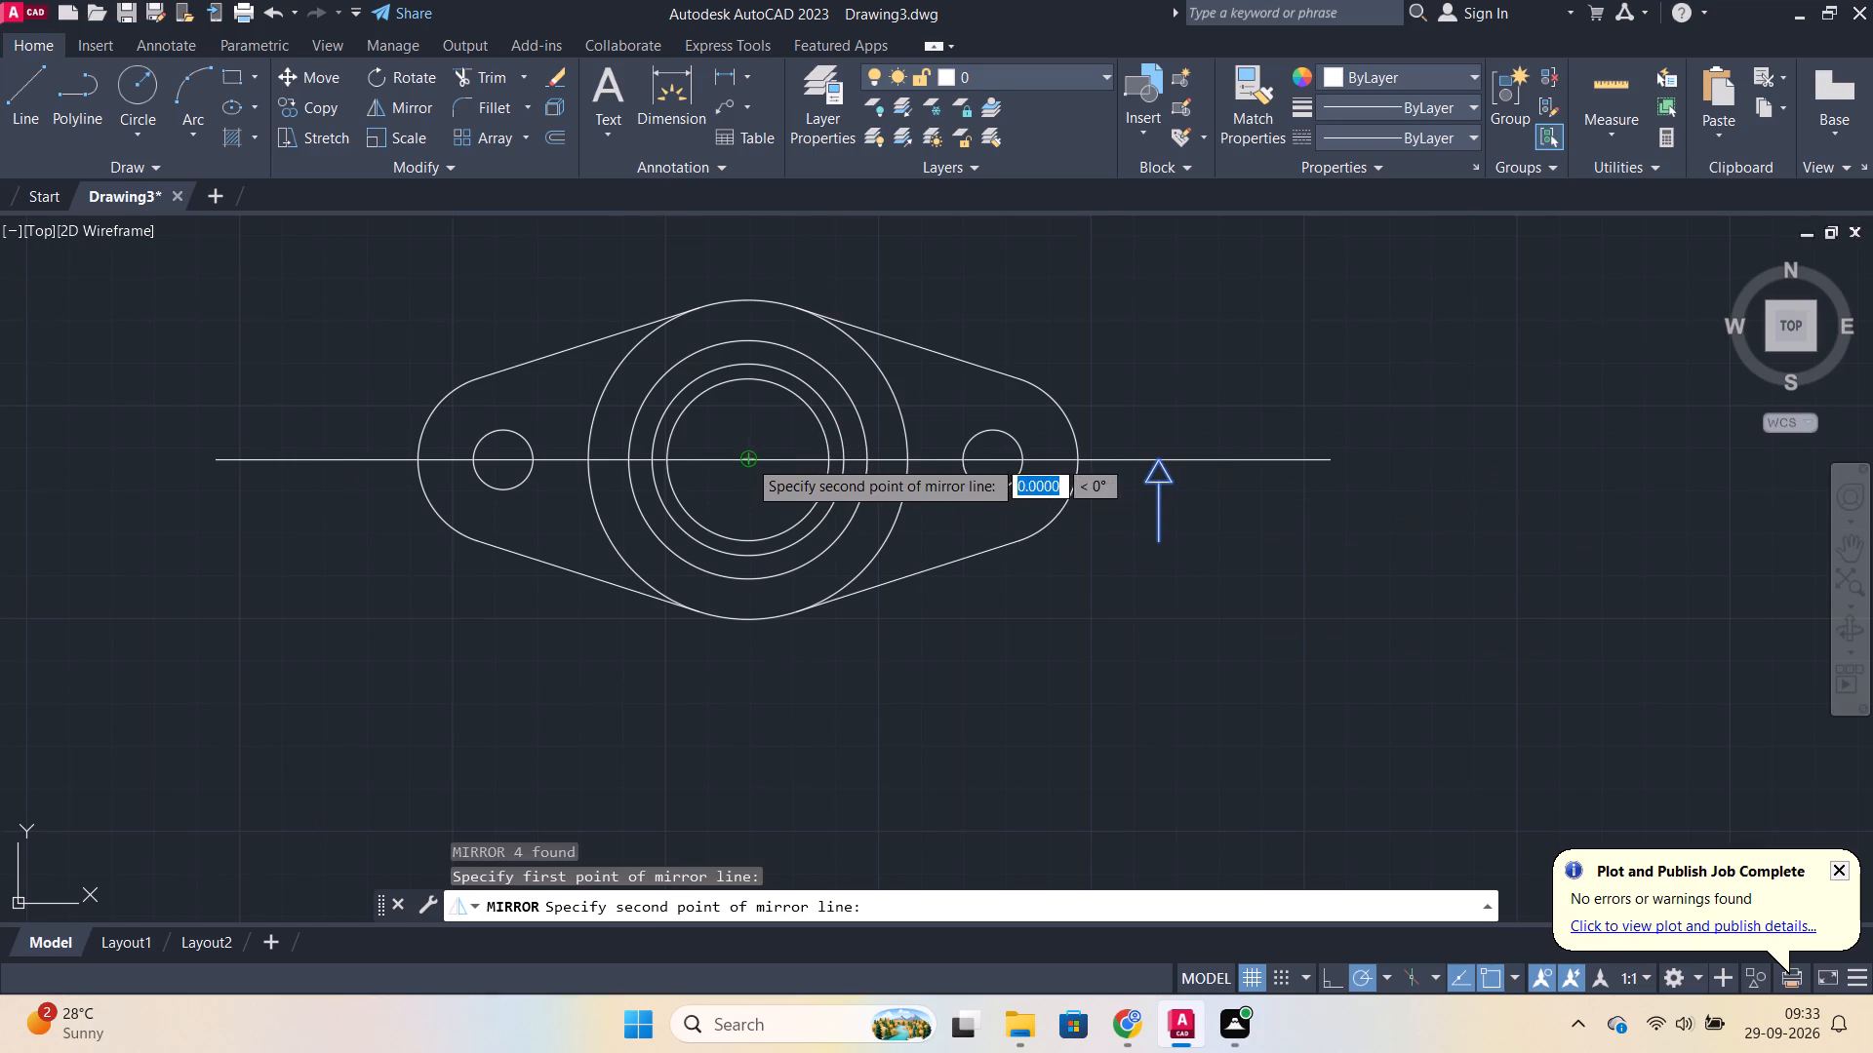
pyautogui.click(743, 299)
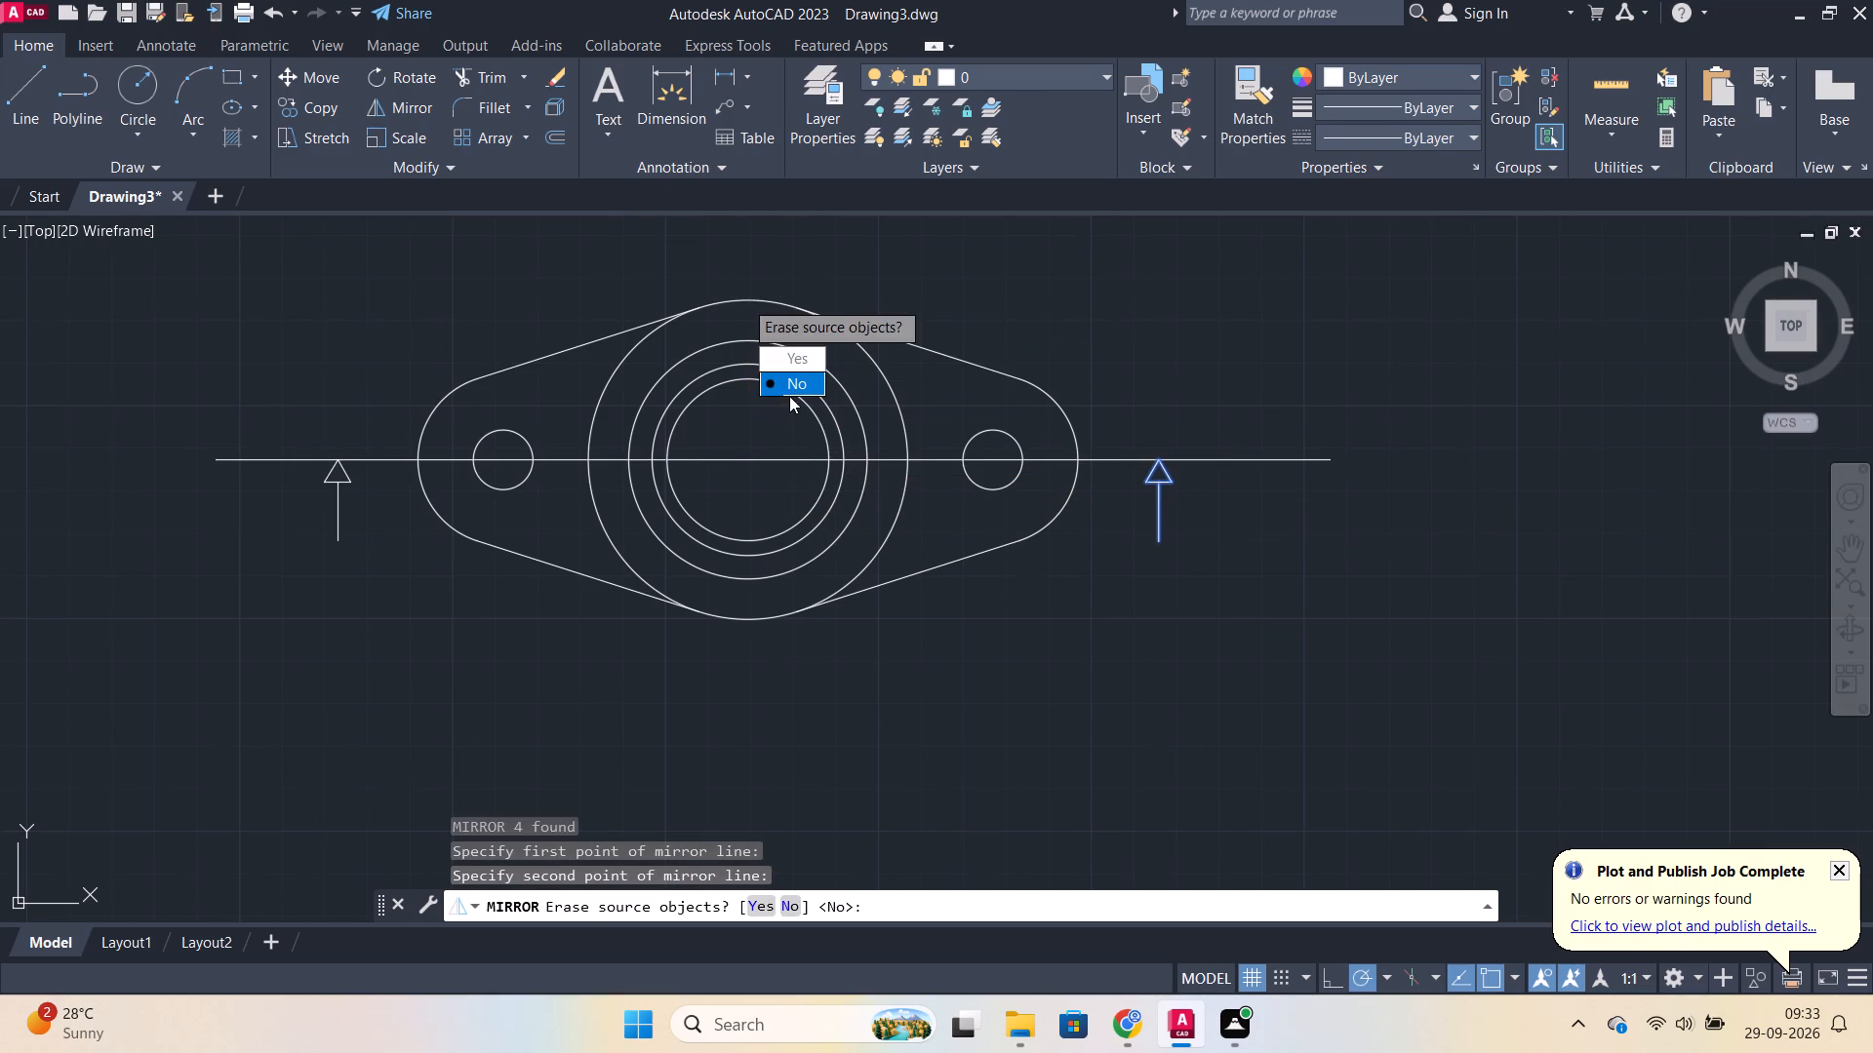
pyautogui.moveTo(789, 390); pyautogui.dragTo(743, 299)
pyautogui.scroll(-2, 781, 405)
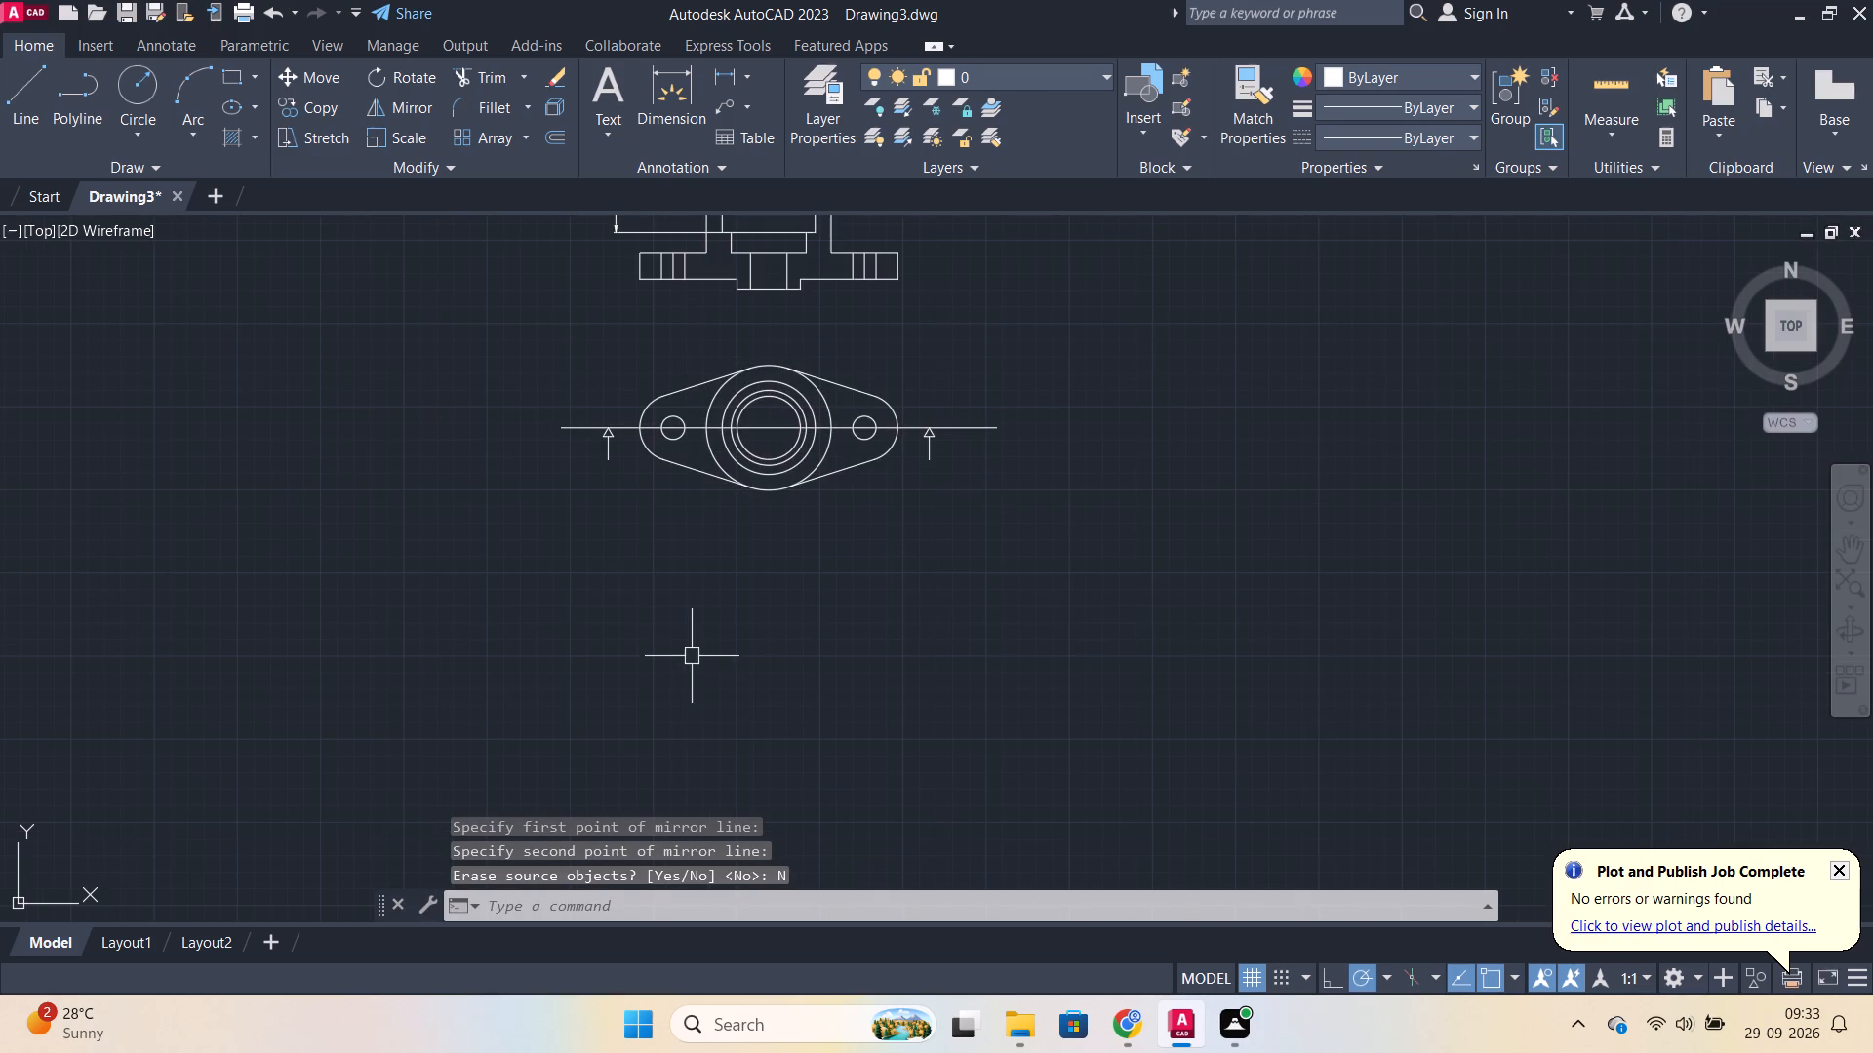
# Change the top view's extended centre line to the ACAD_ISO02W100 linetype.
pyautogui.scroll(1, 904, 421)
pyautogui.click(1009, 432)
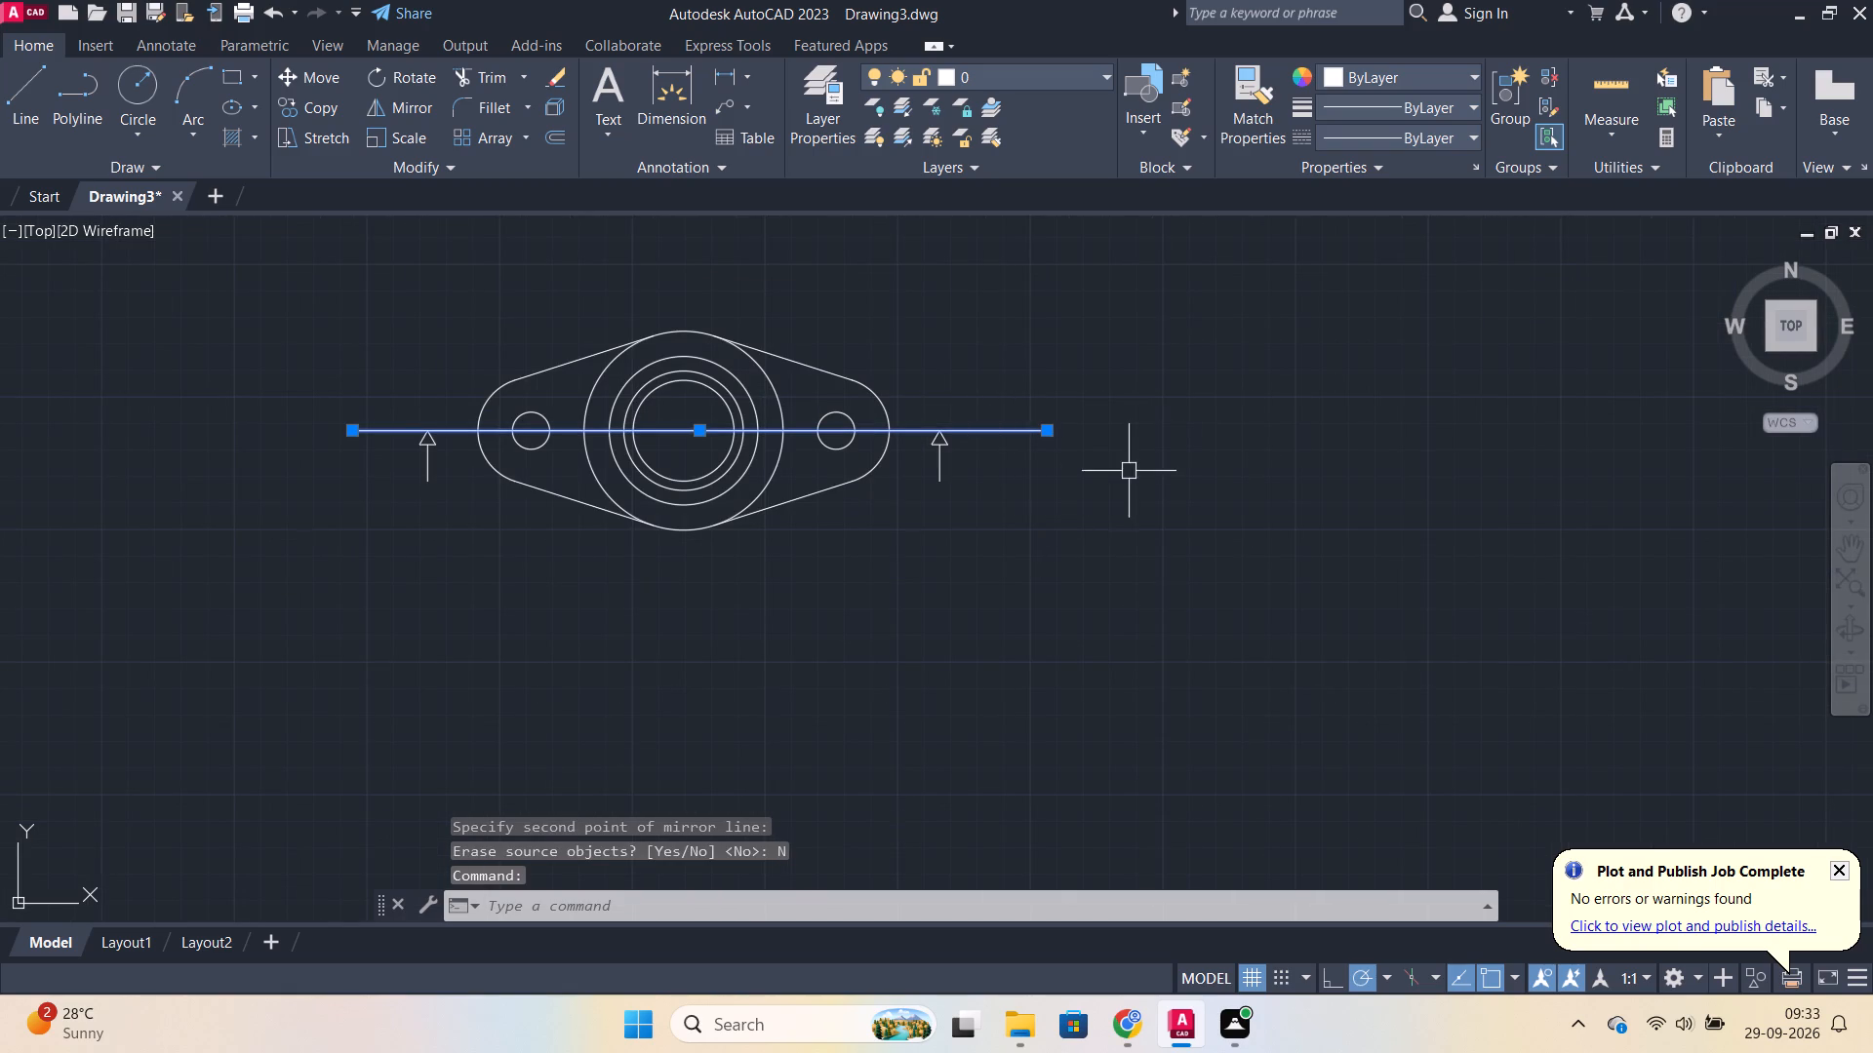
pyautogui.click(1421, 138)
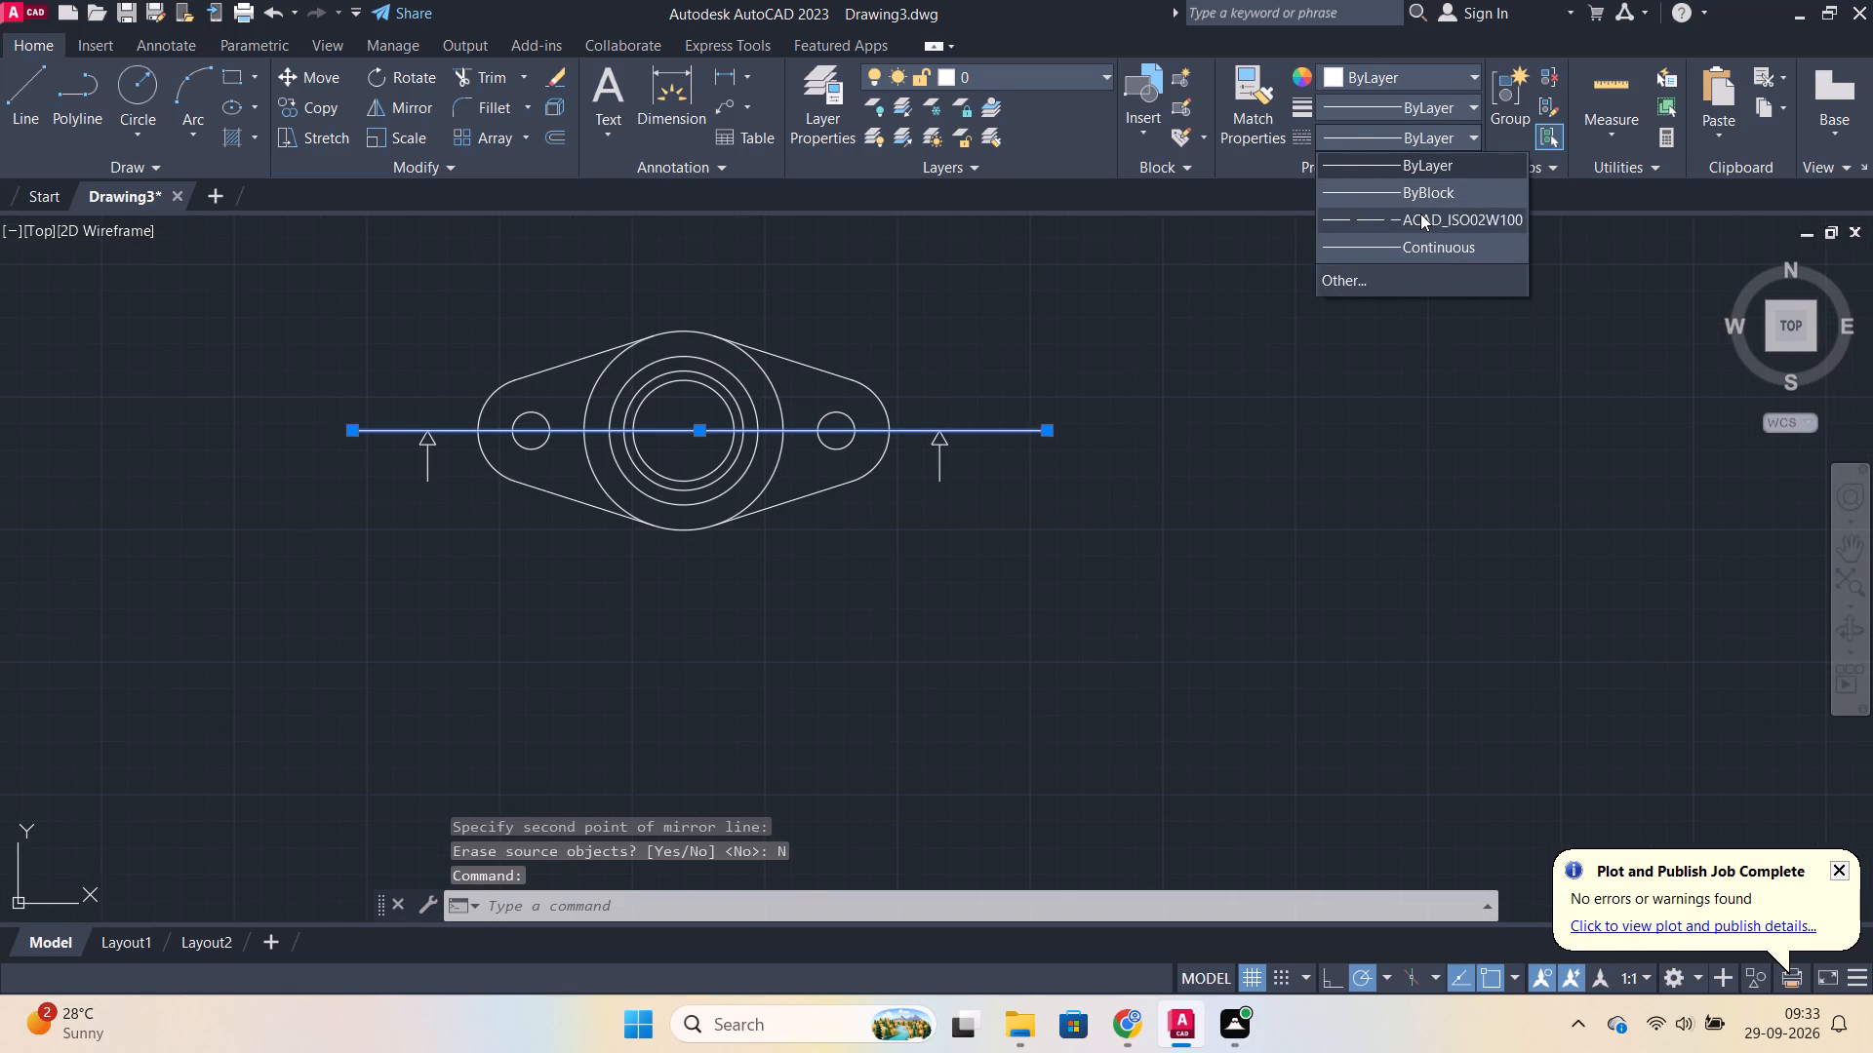
pyautogui.click(1420, 214)
# Add a diameter dimension to the left bolt hole in the top view and edit its text to 2-Ø14.
pyautogui.scroll(1, 1045, 321)
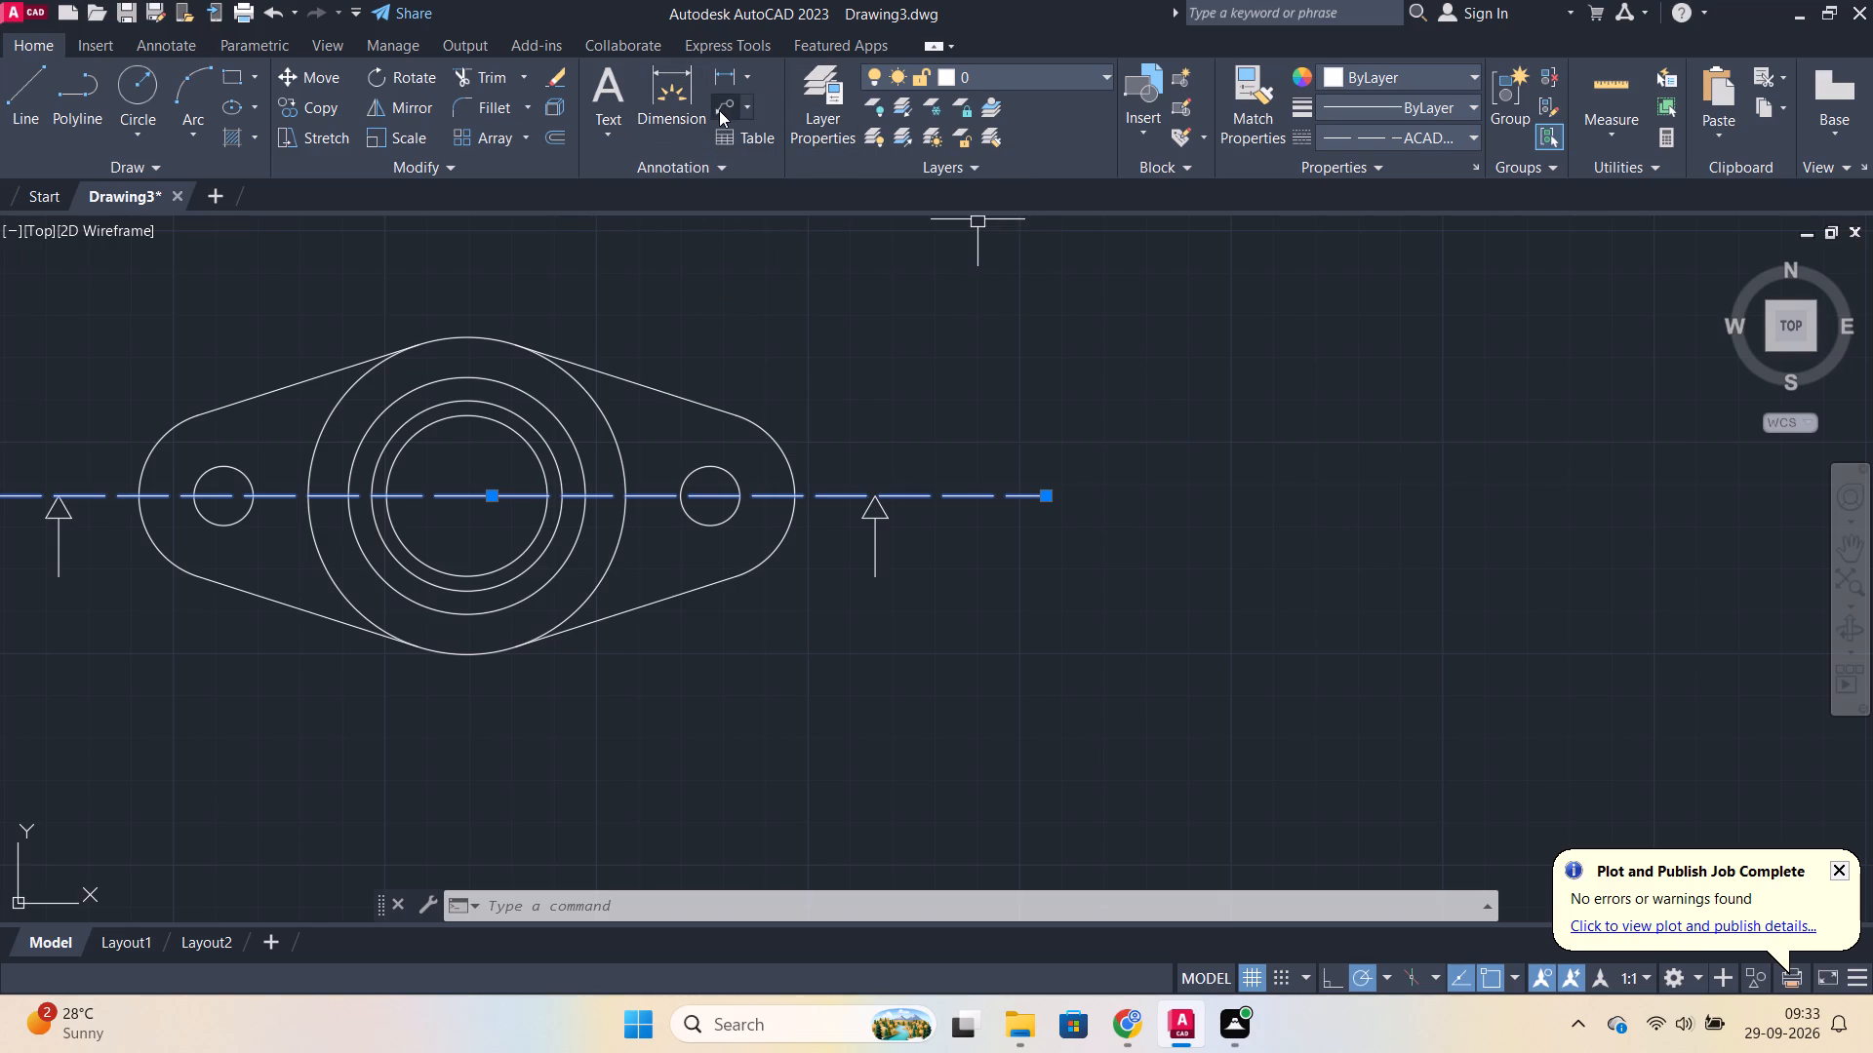
pyautogui.moveTo(646, 329); pyautogui.dragTo(1093, 336, button='middle')
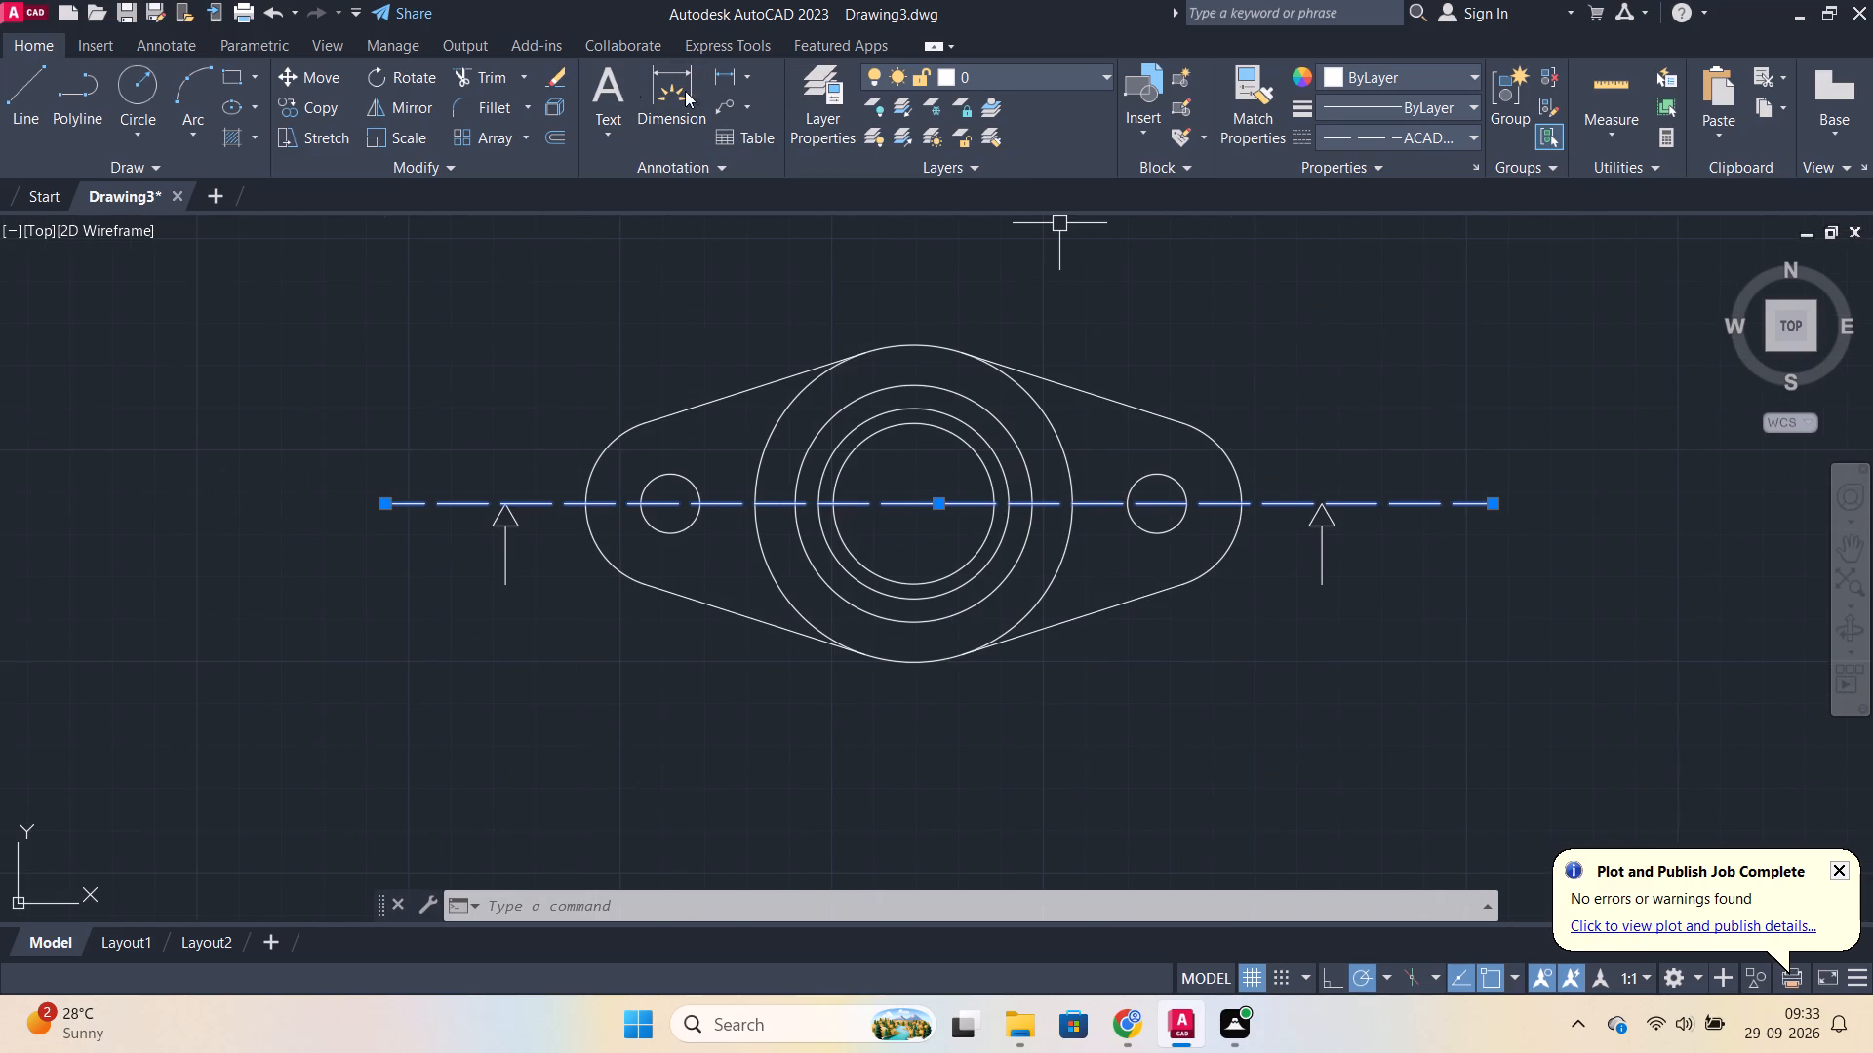
pyautogui.click(749, 79)
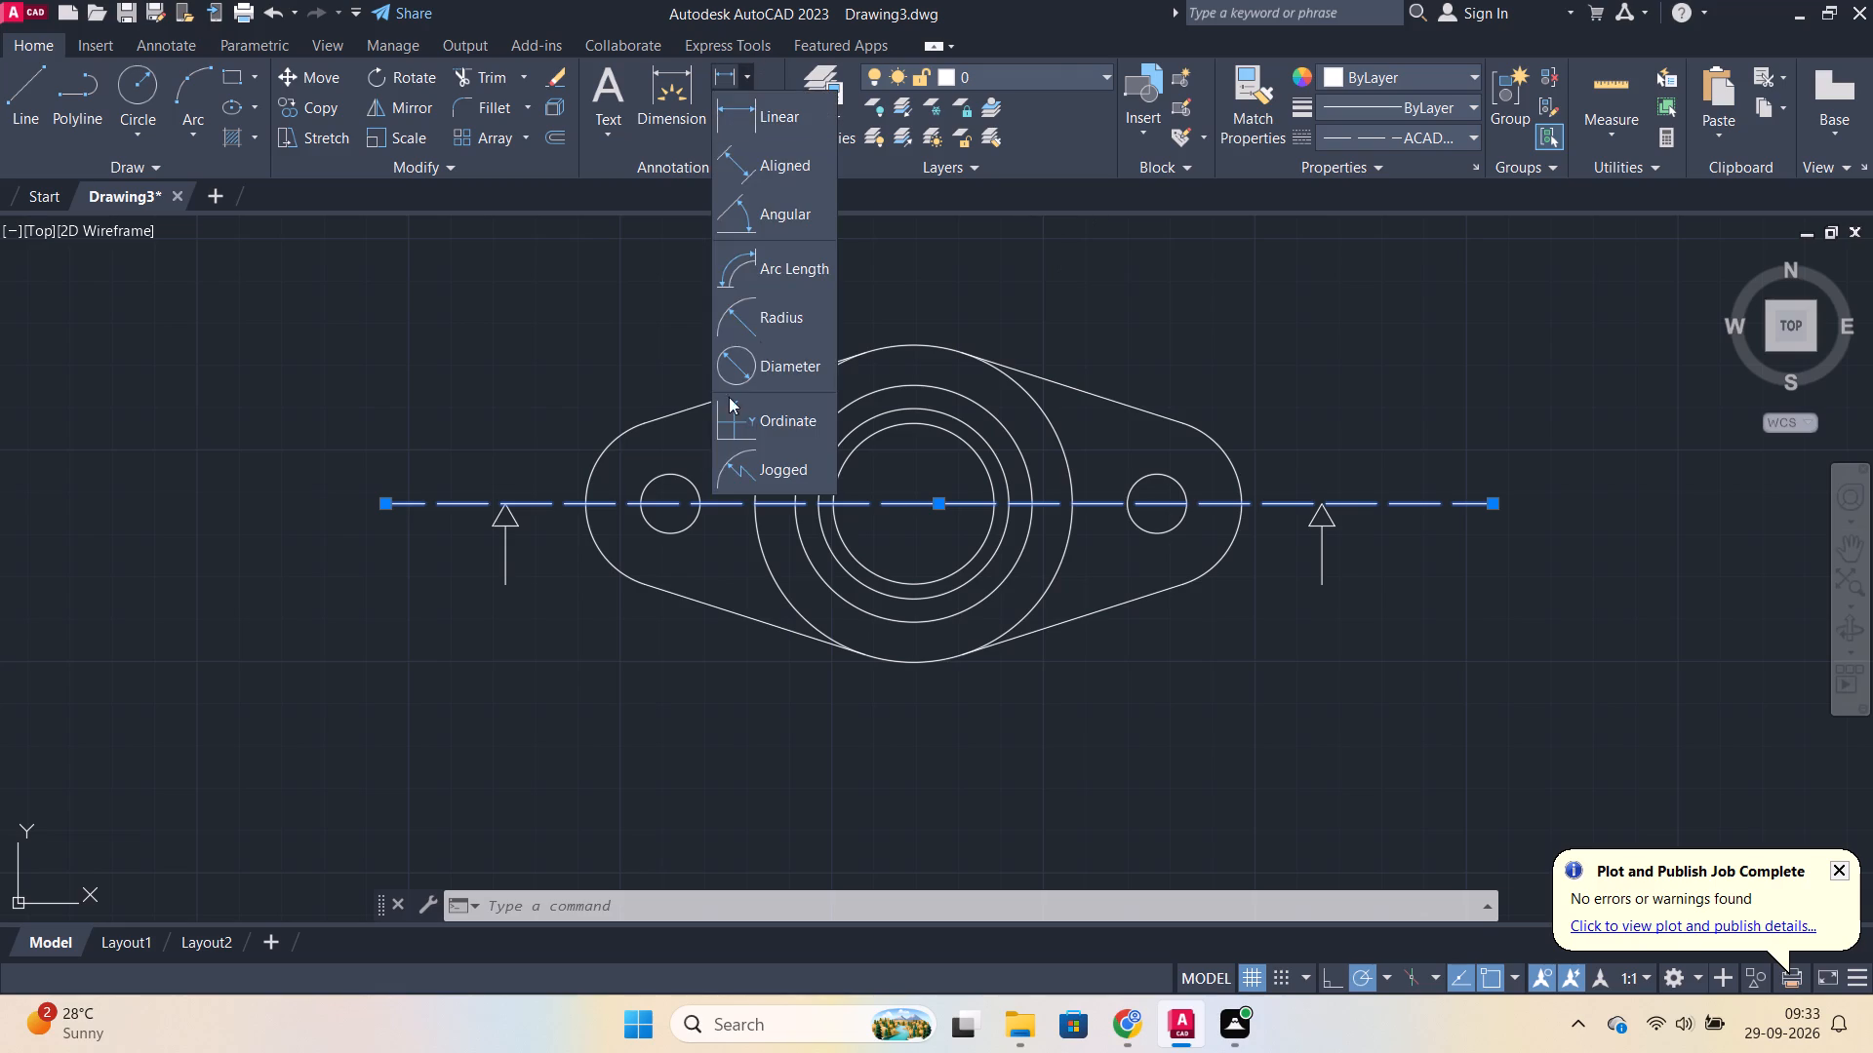
pyautogui.click(785, 372)
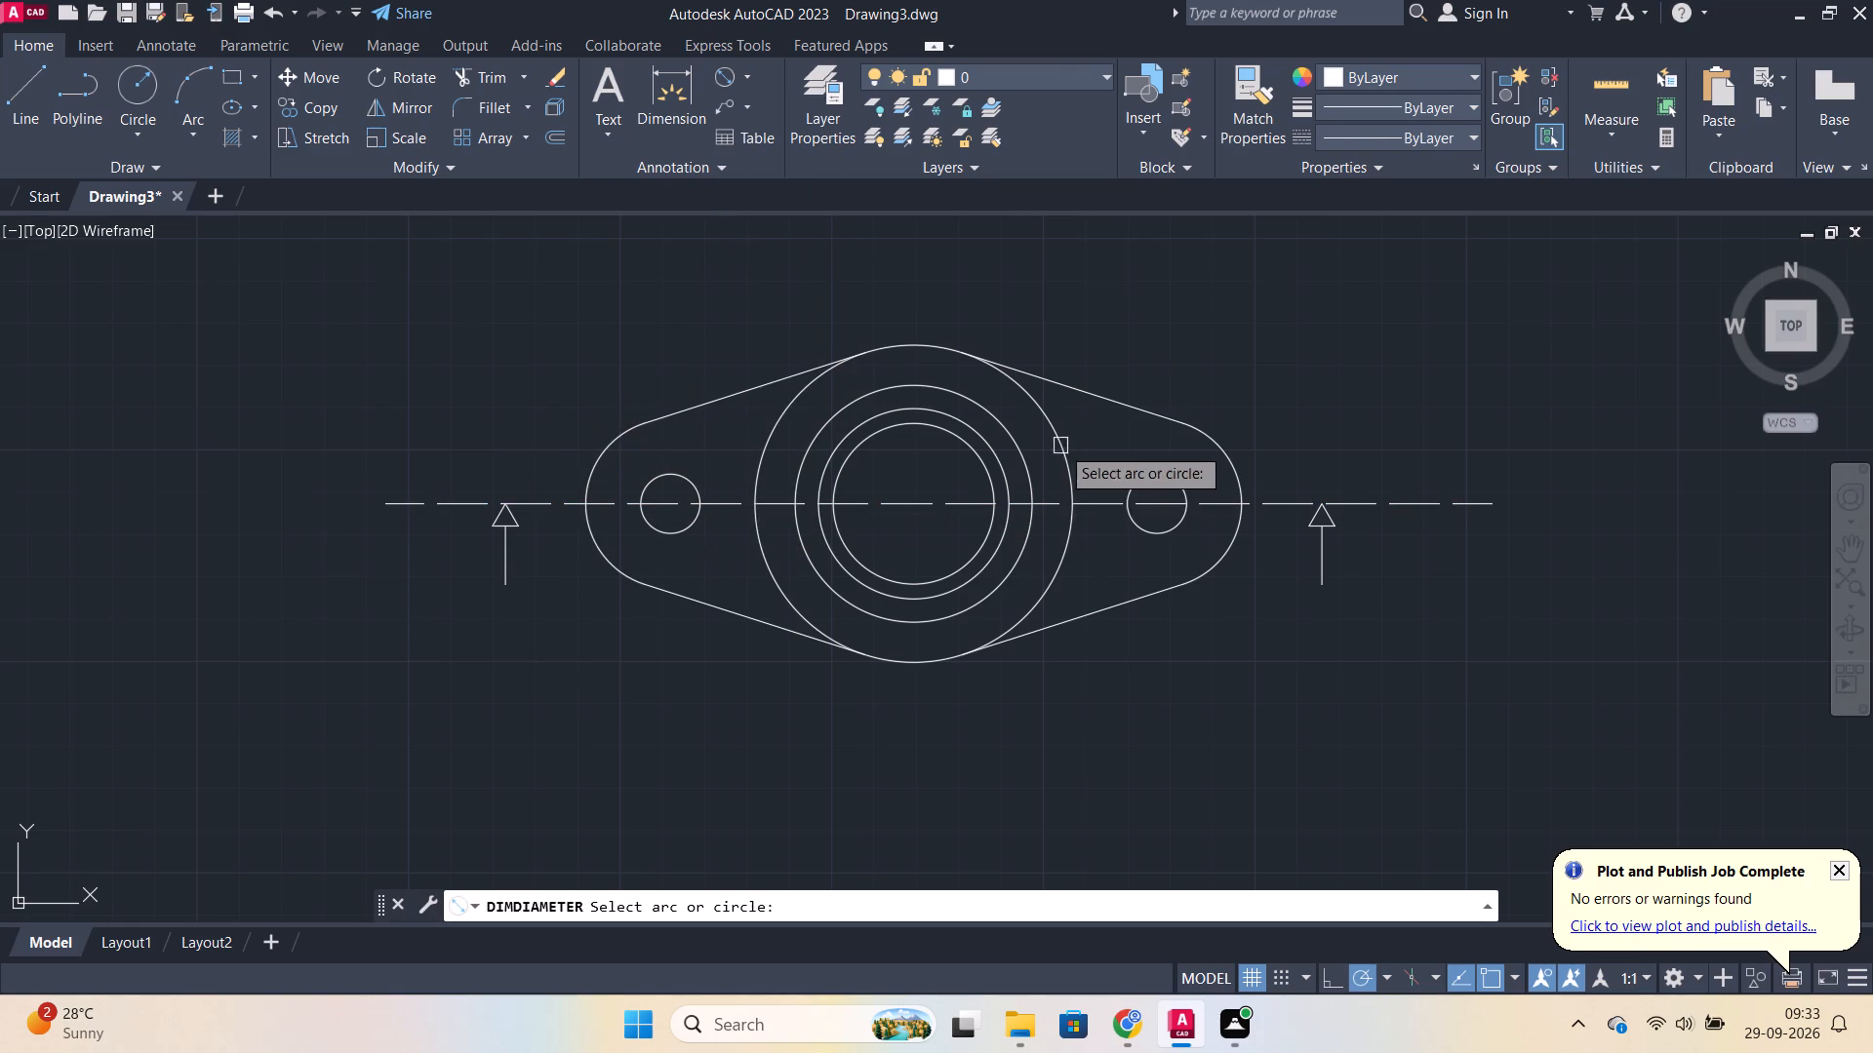
pyautogui.click(680, 535)
pyautogui.click(606, 644)
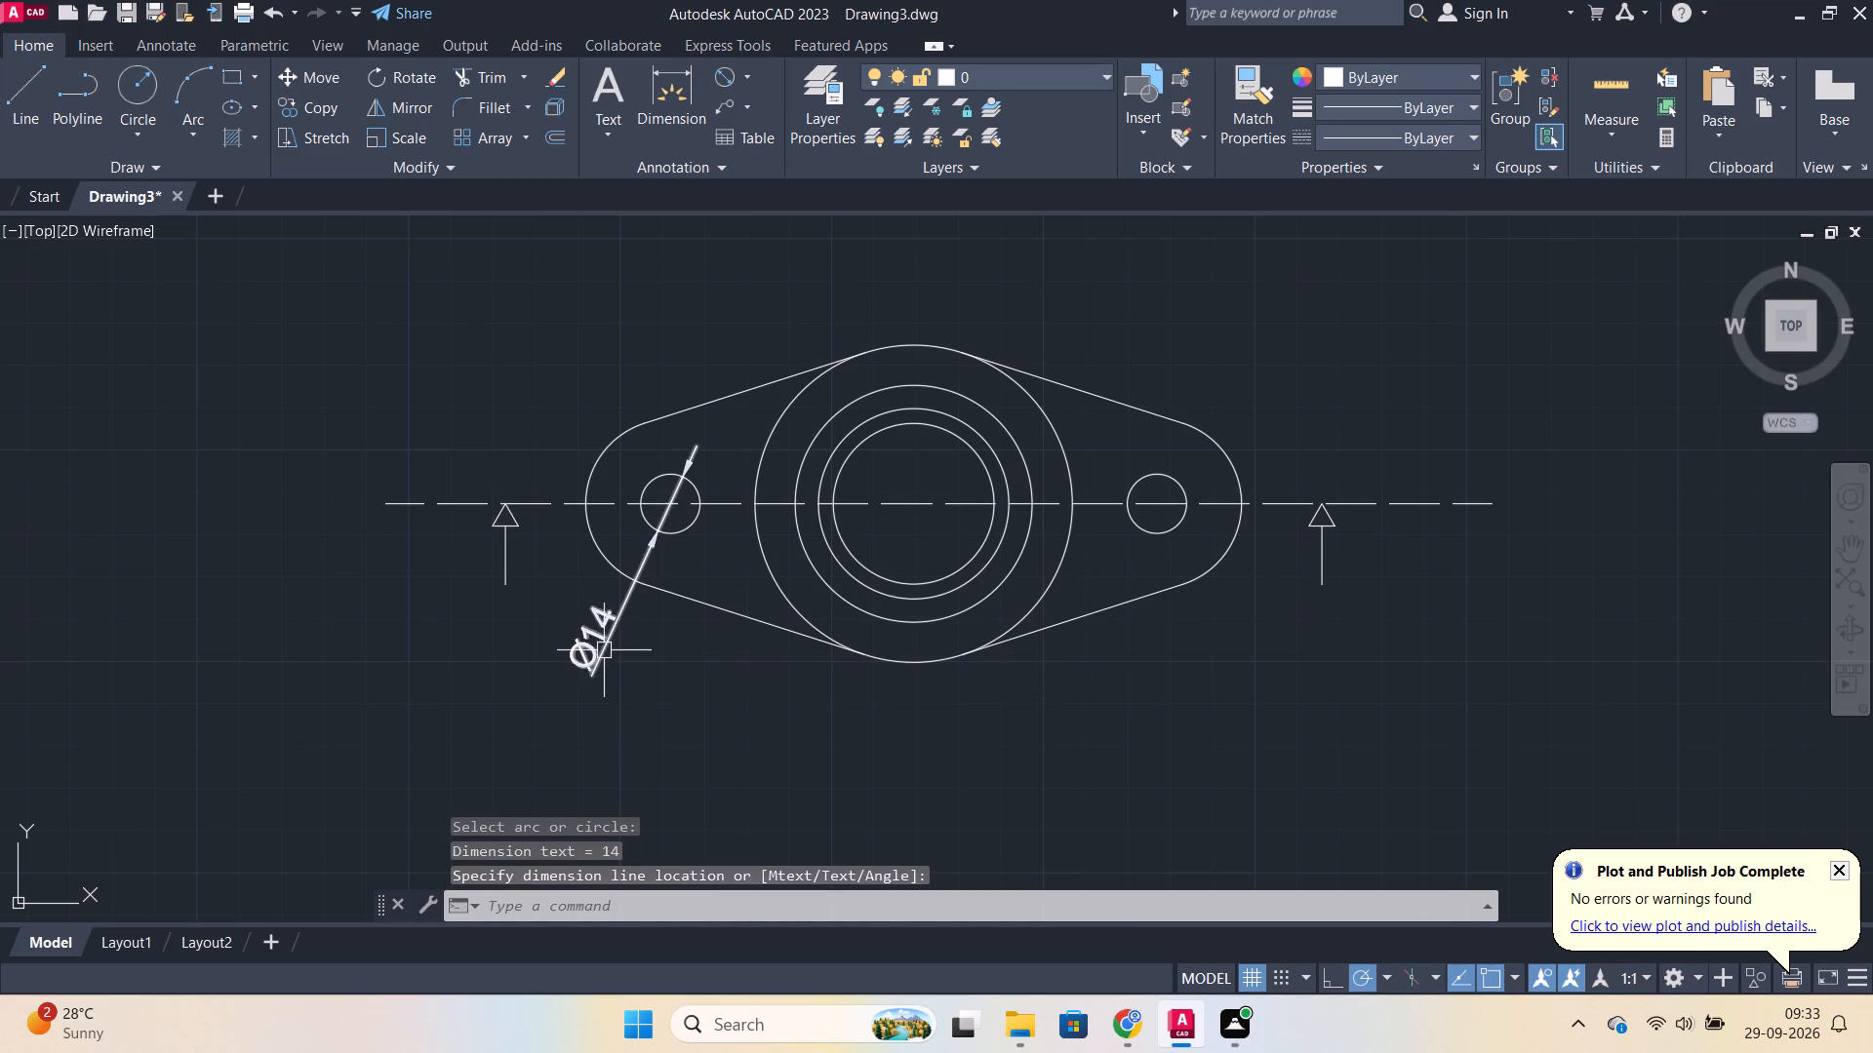
pyautogui.doubleClick(584, 653)
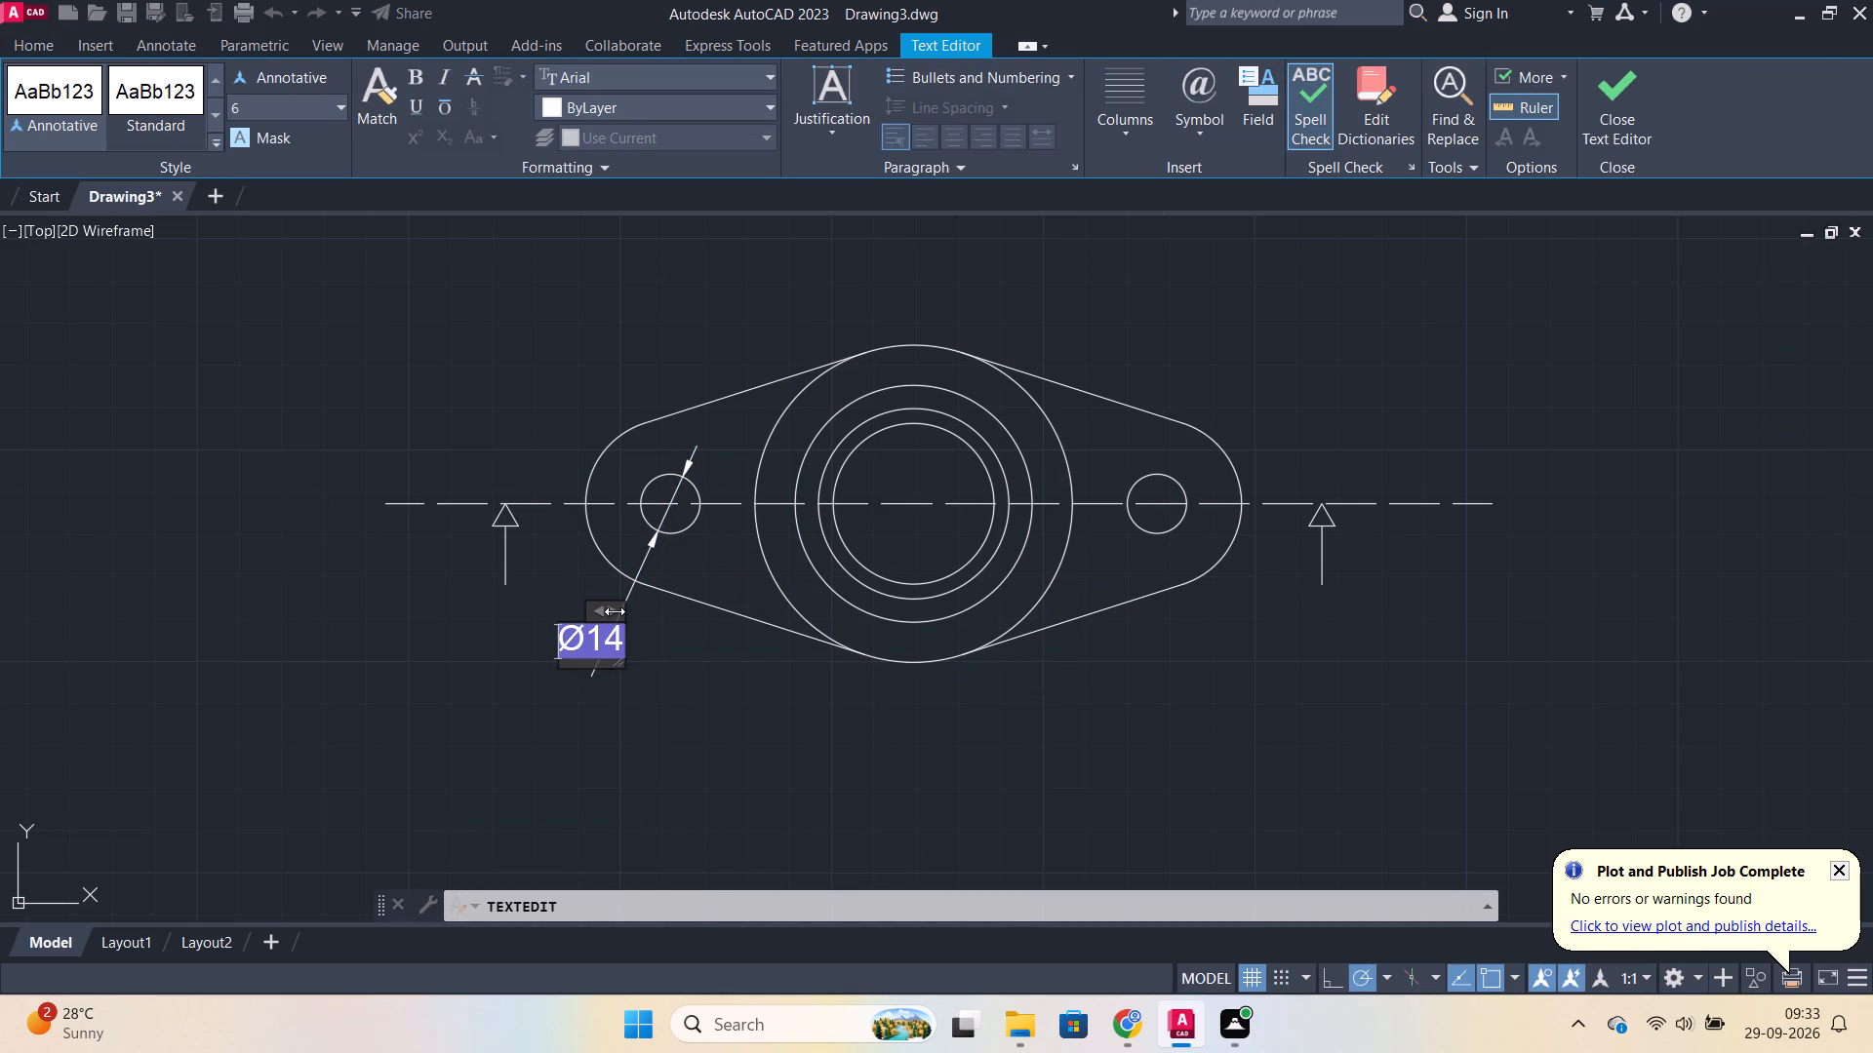
pyautogui.write('2-')
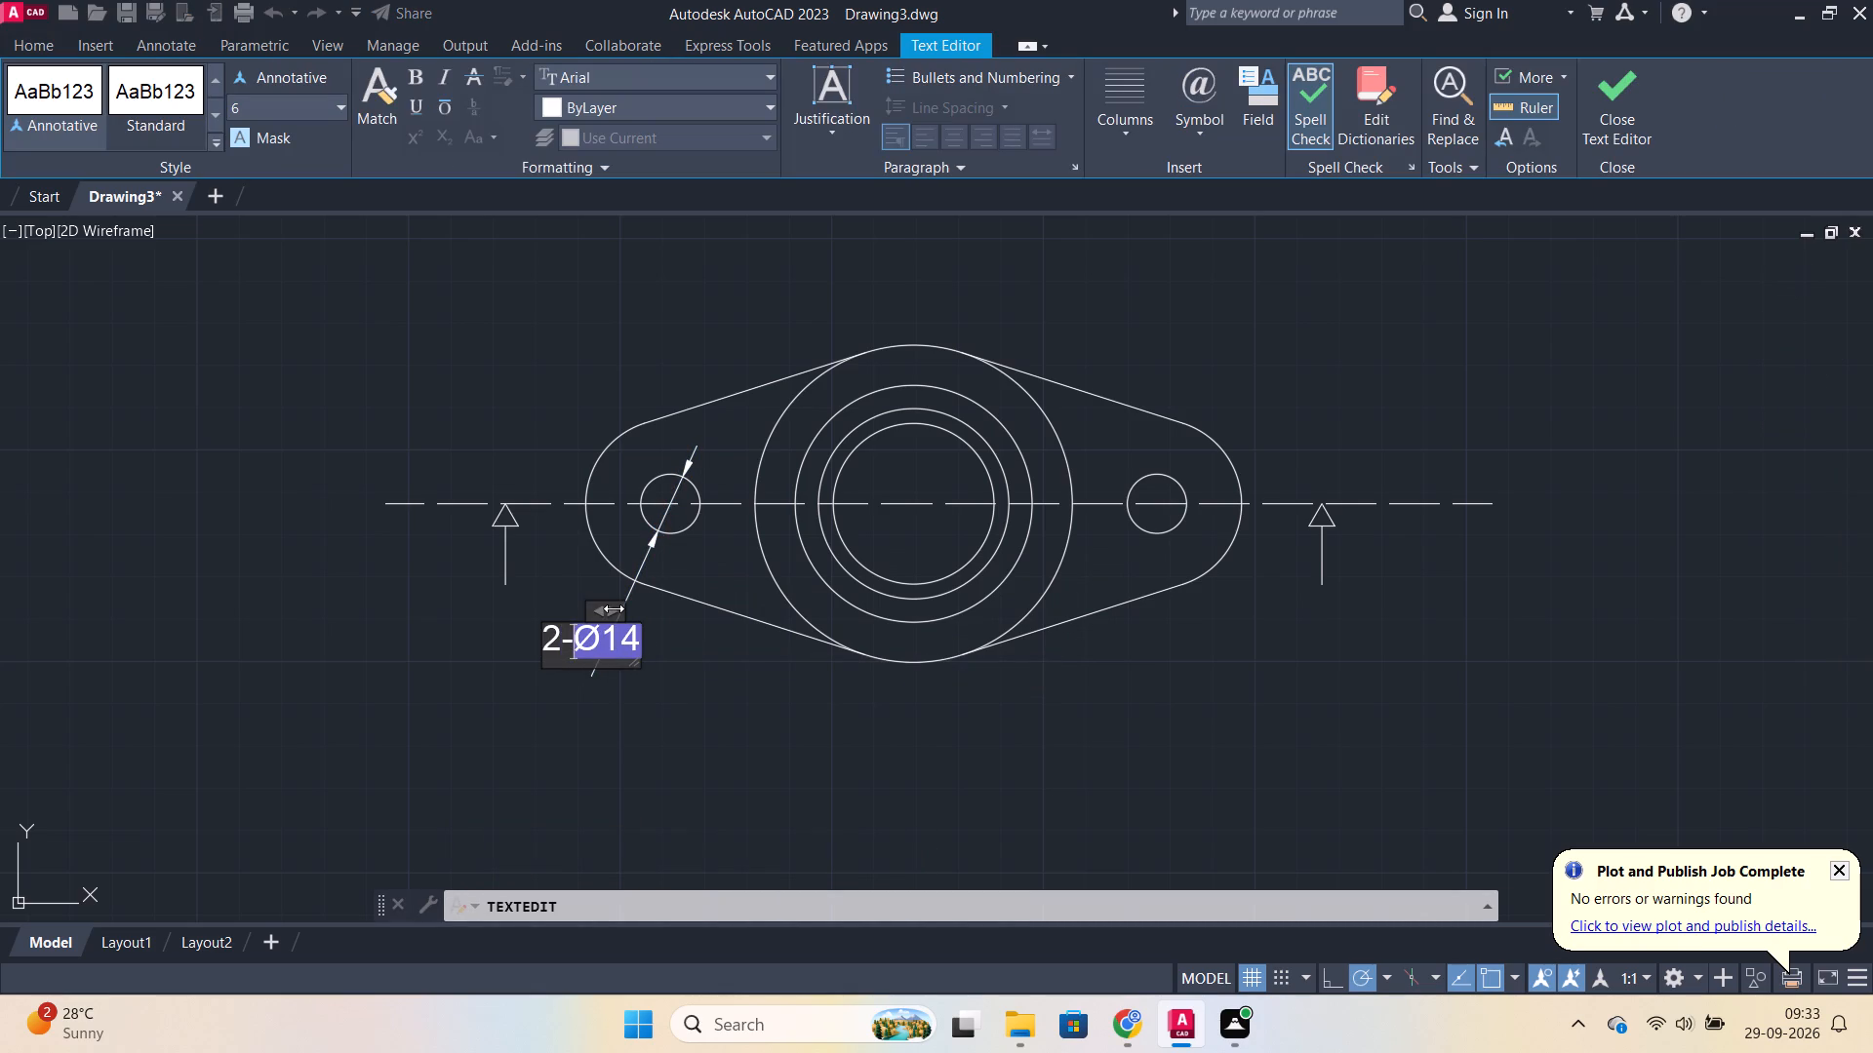
pyautogui.click(1605, 126)
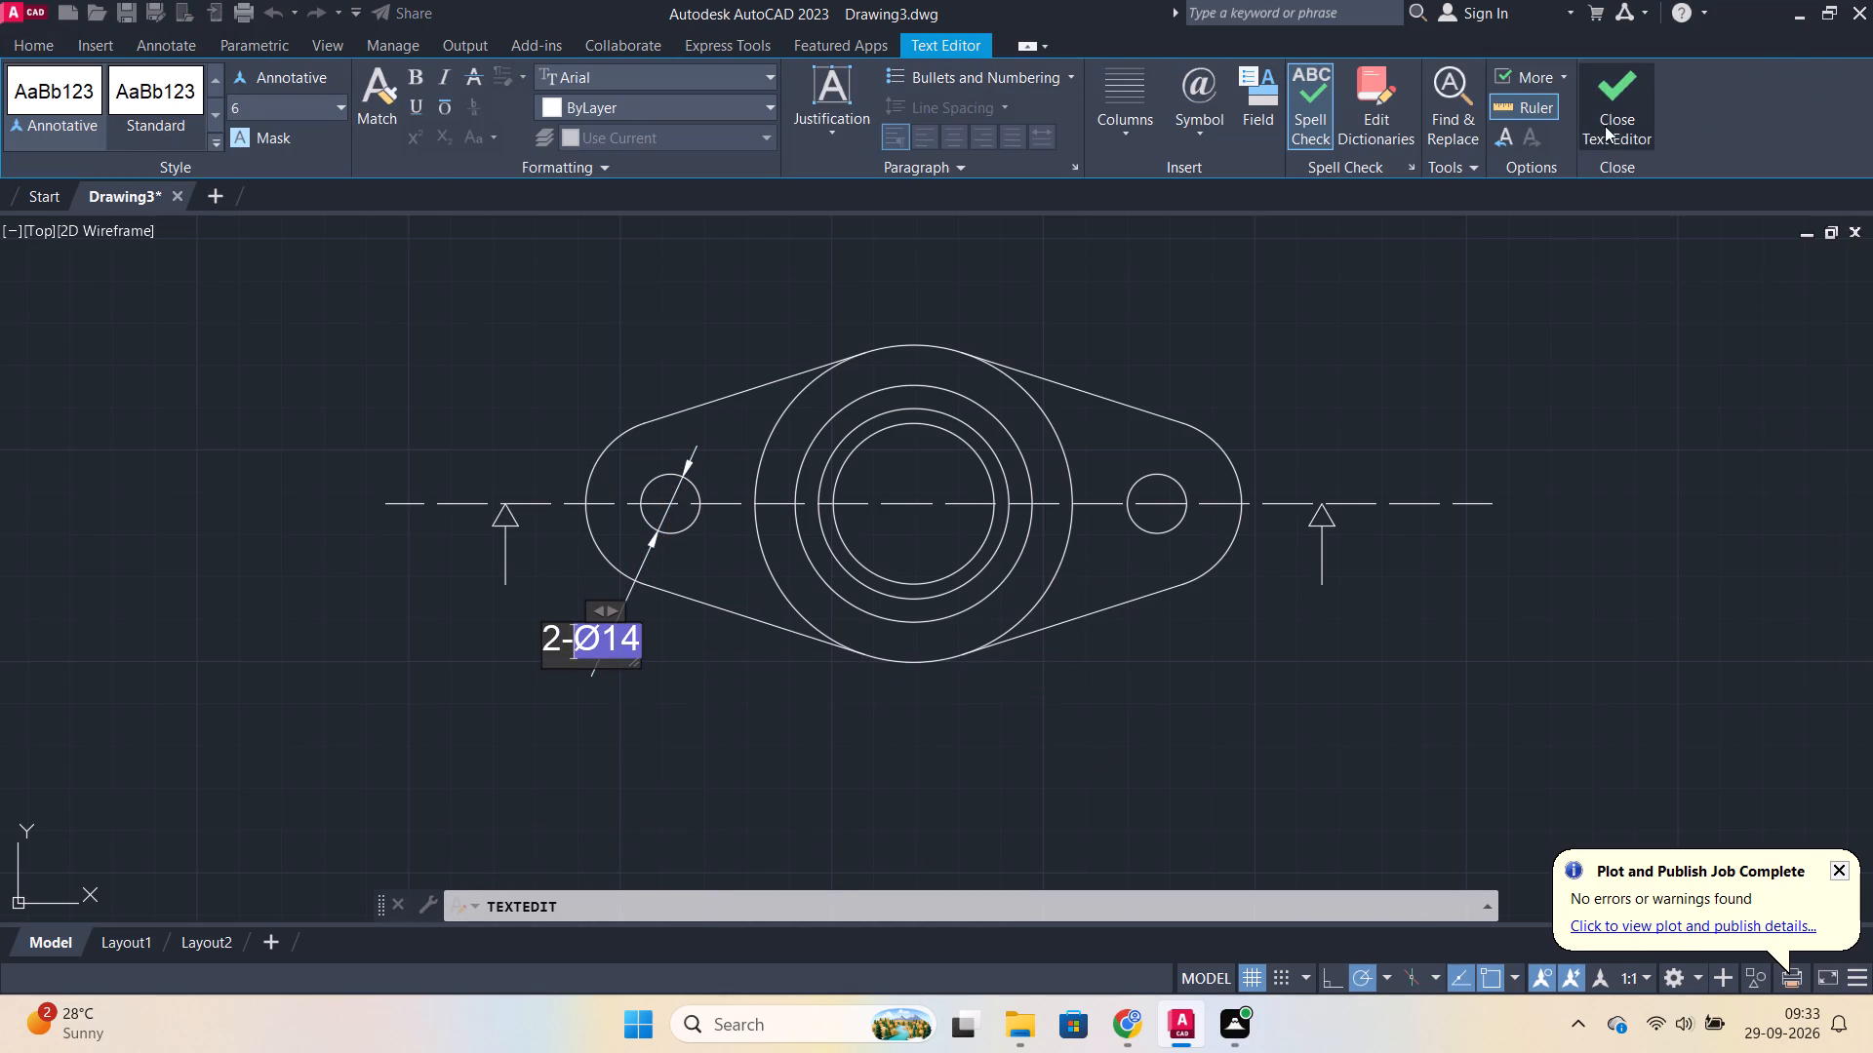
pyautogui.click(1219, 454)
# Add a radius dimension to the flange's right end arc and edit its text to 2-R20.
pyautogui.click(744, 75)
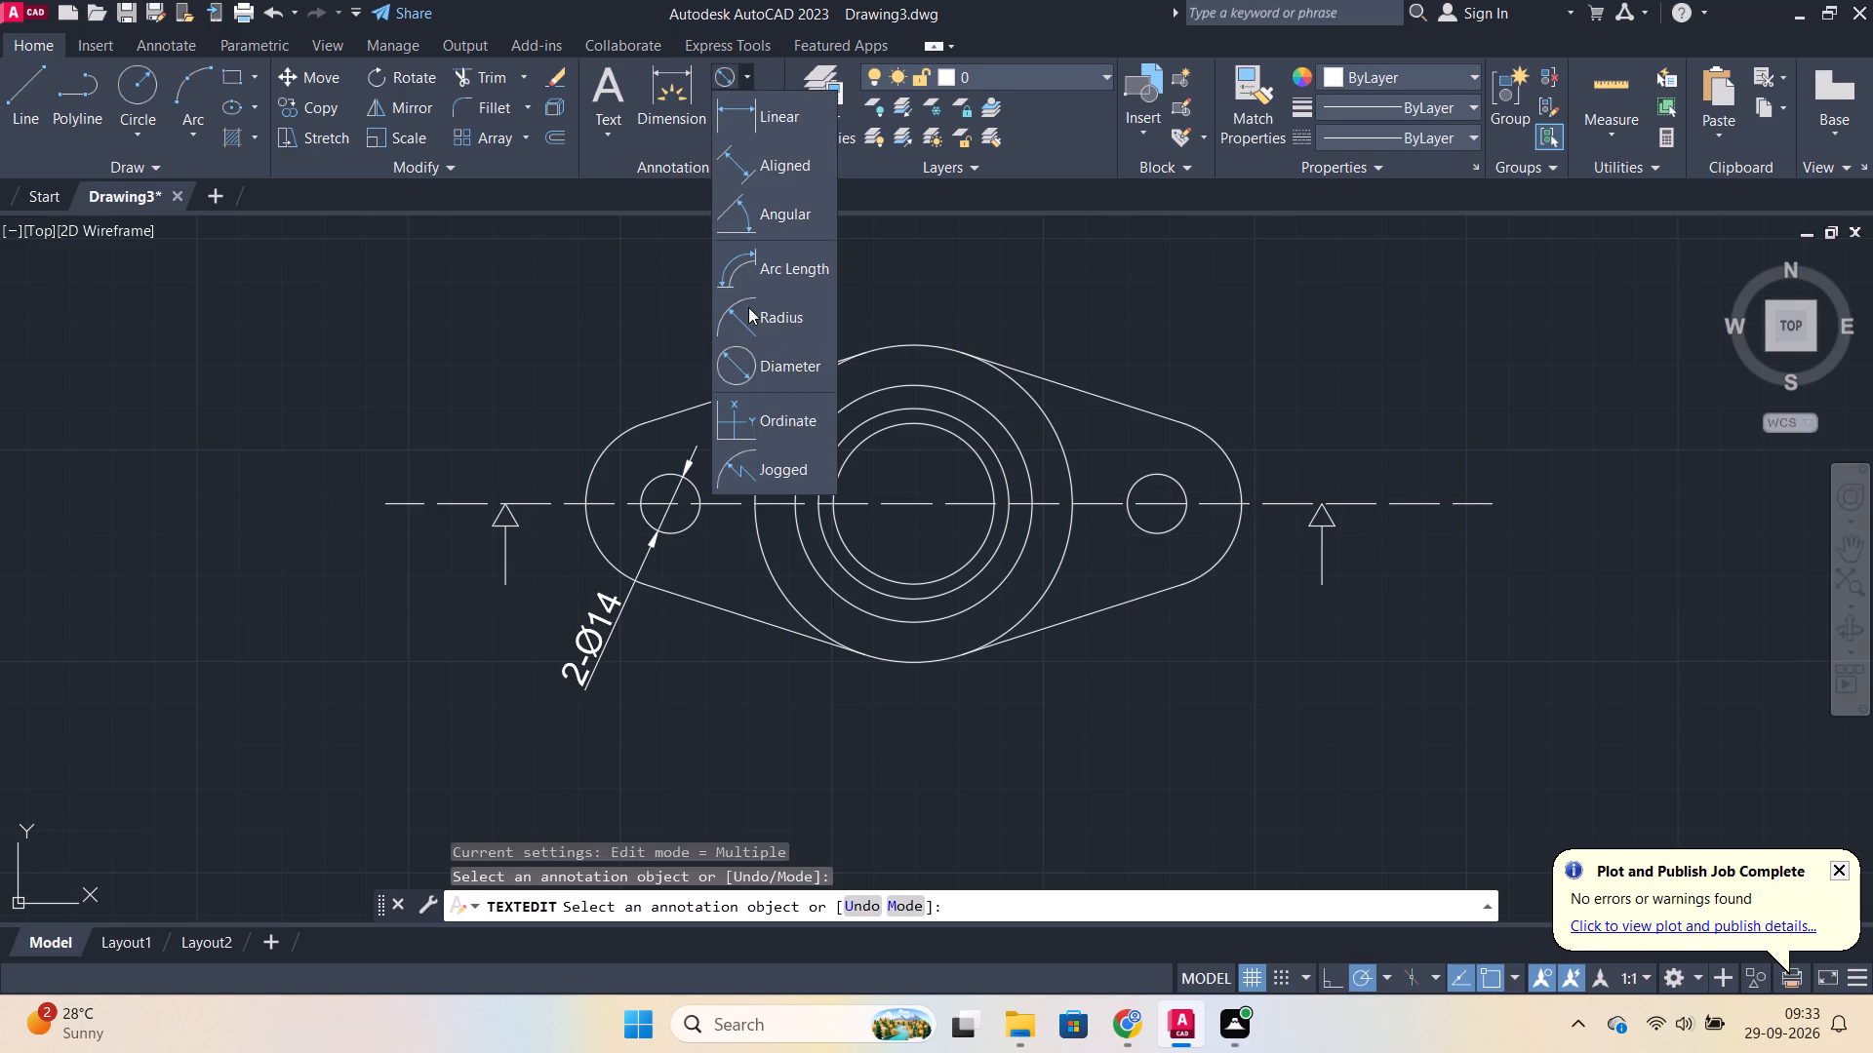
pyautogui.click(748, 307)
pyautogui.click(1227, 451)
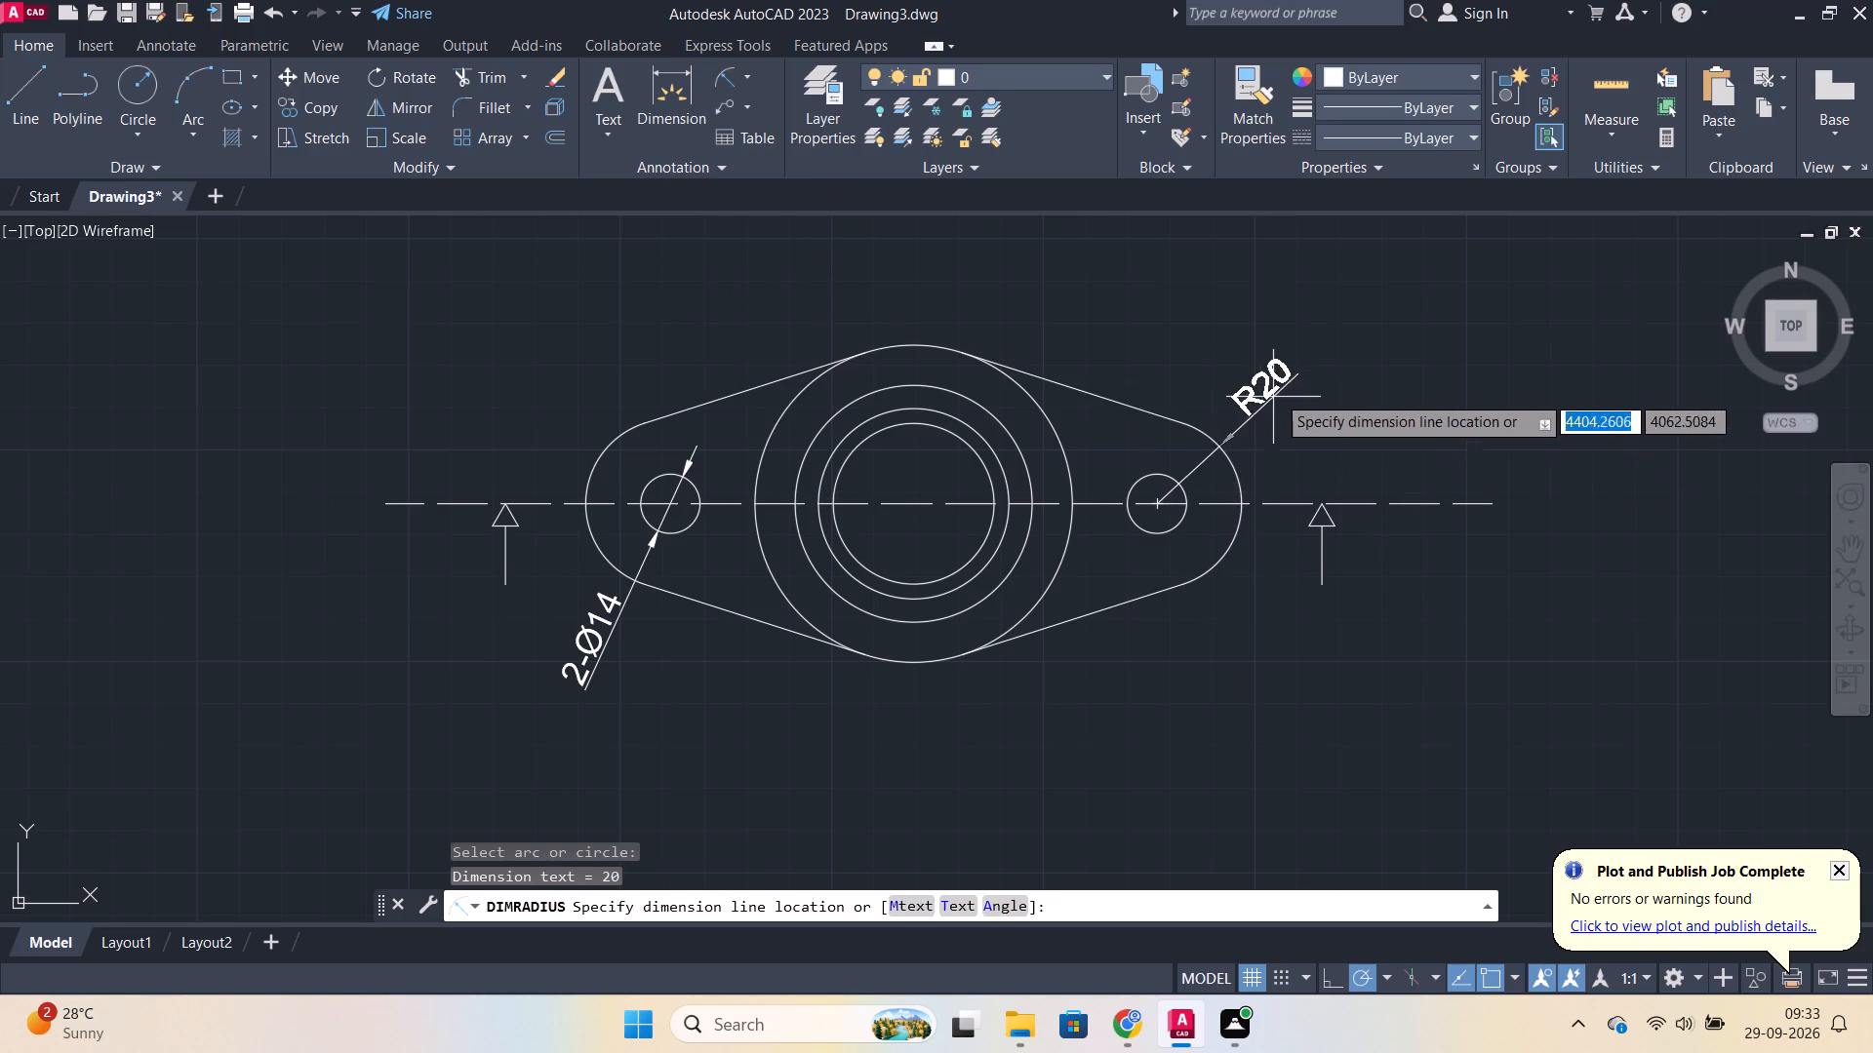
pyautogui.click(1281, 391)
pyautogui.doubleClick(1271, 383)
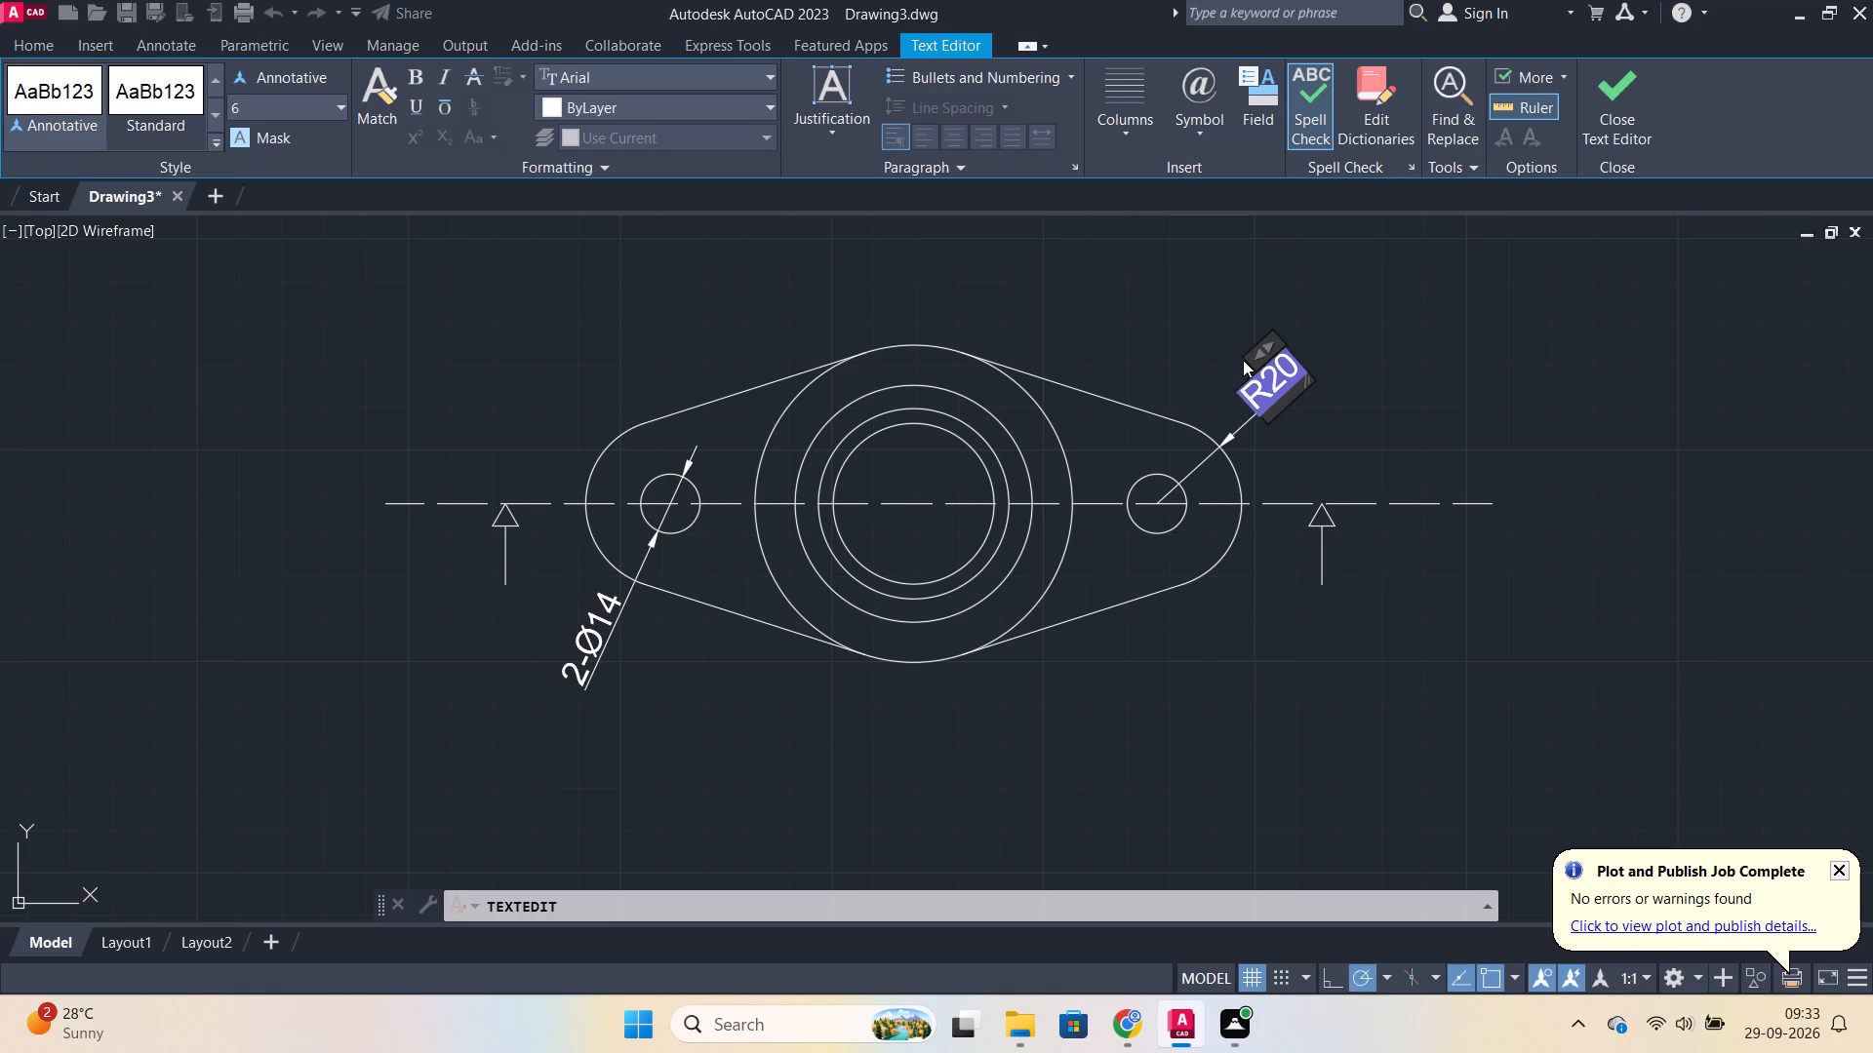
pyautogui.write('2-')
pyautogui.click(1604, 112)
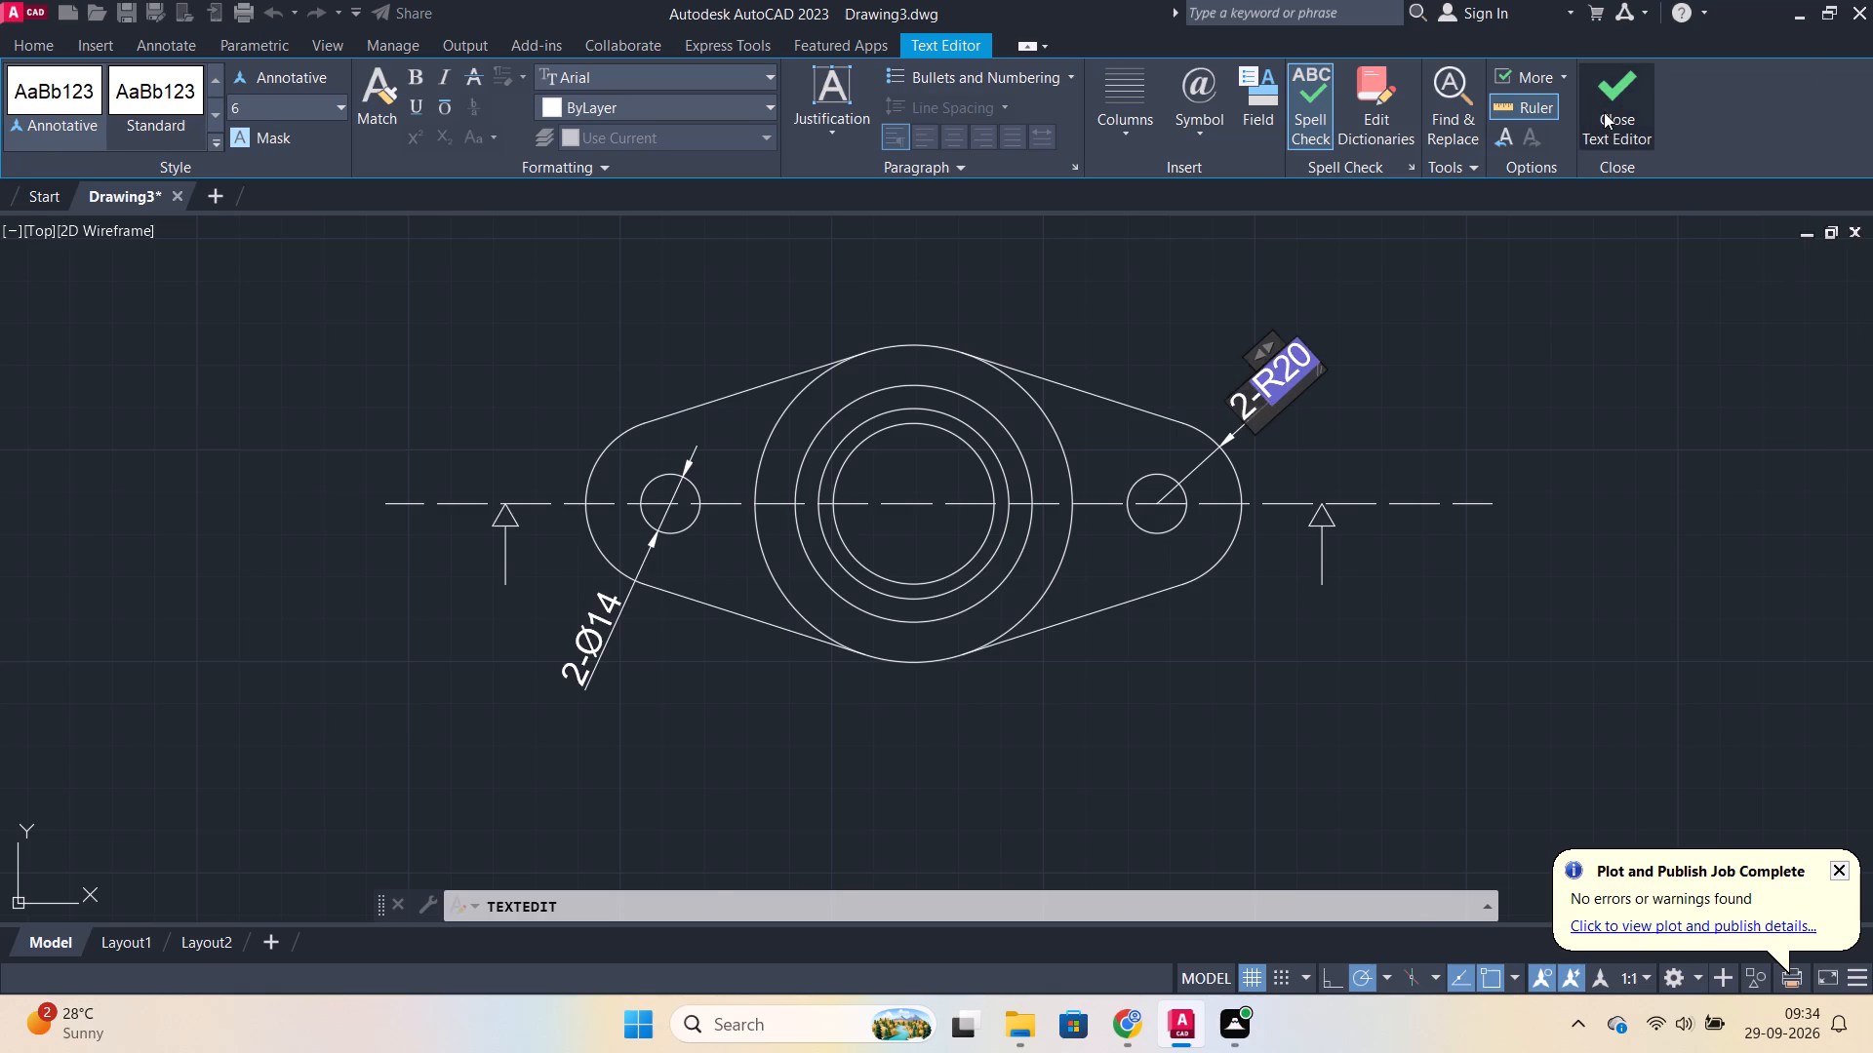
# Add a diameter dimension to the large outer circle in the top view, with its text outside the flange's lower-right edge.
pyautogui.scroll(-2, 1210, 422)
pyautogui.scroll(3, 1181, 443)
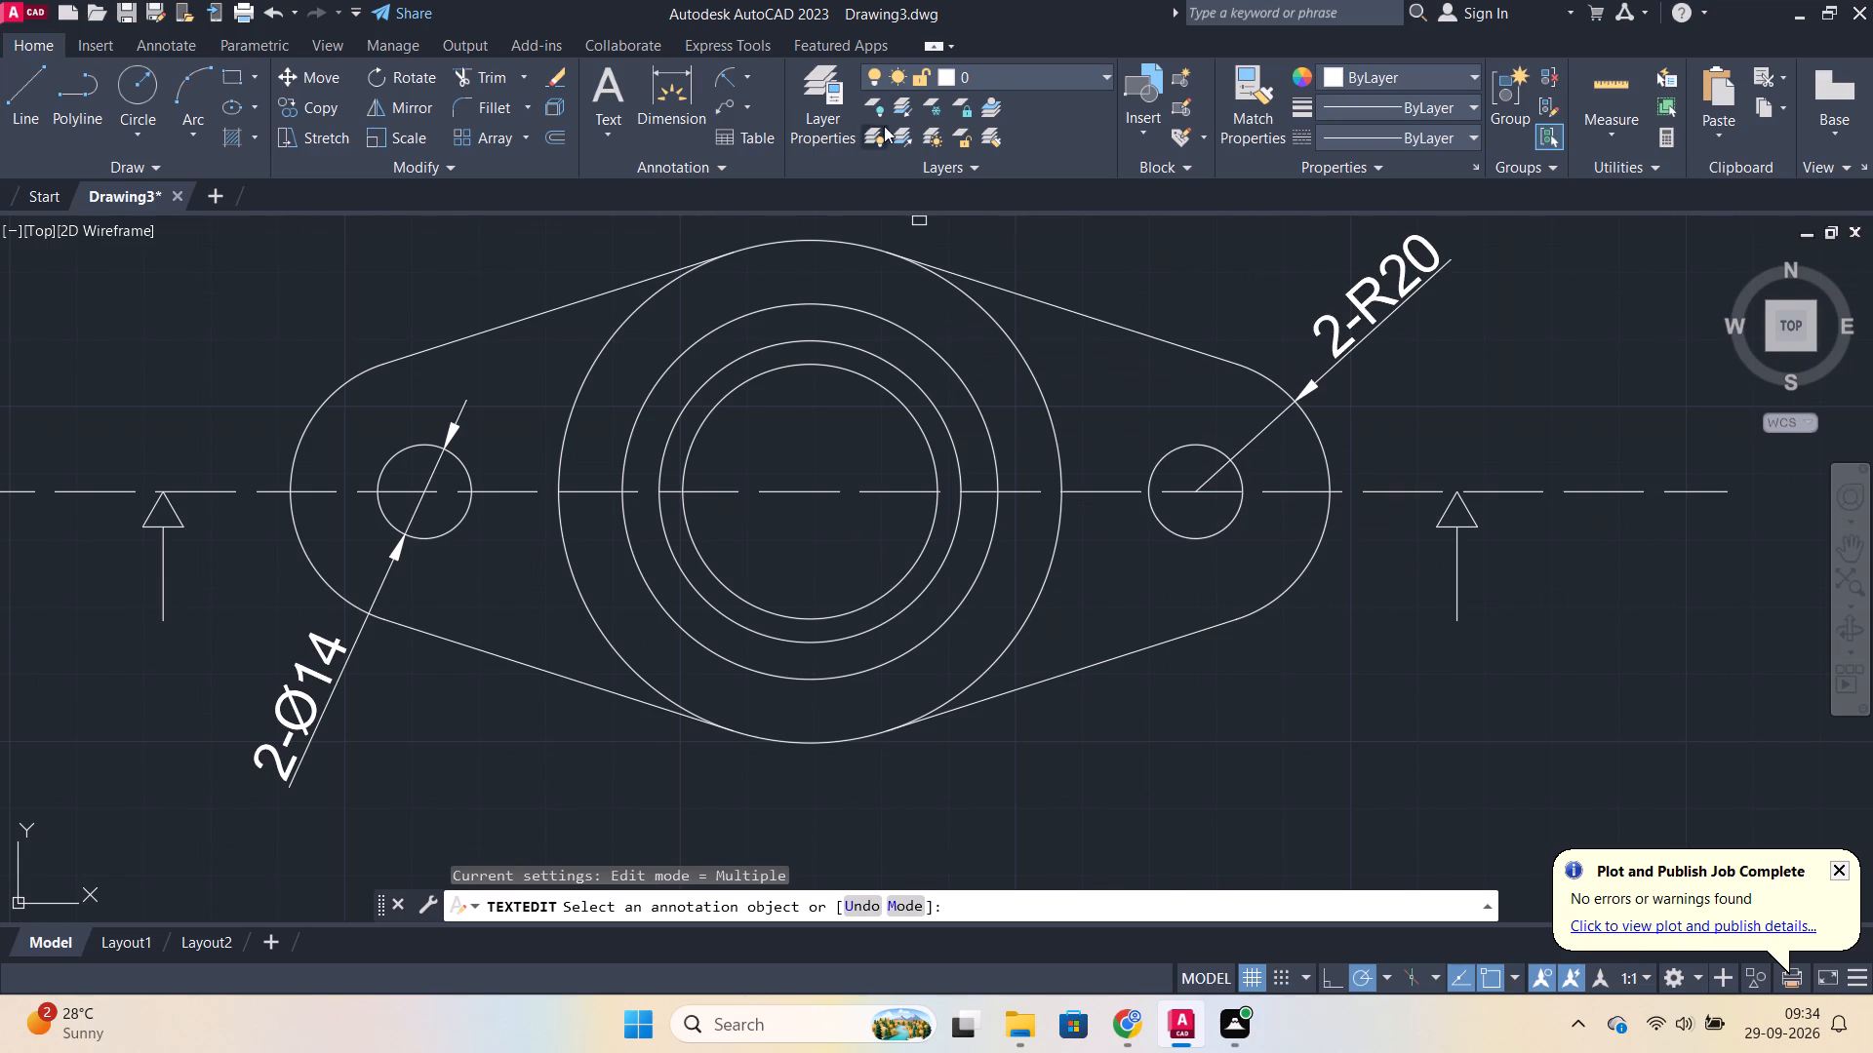
pyautogui.click(754, 82)
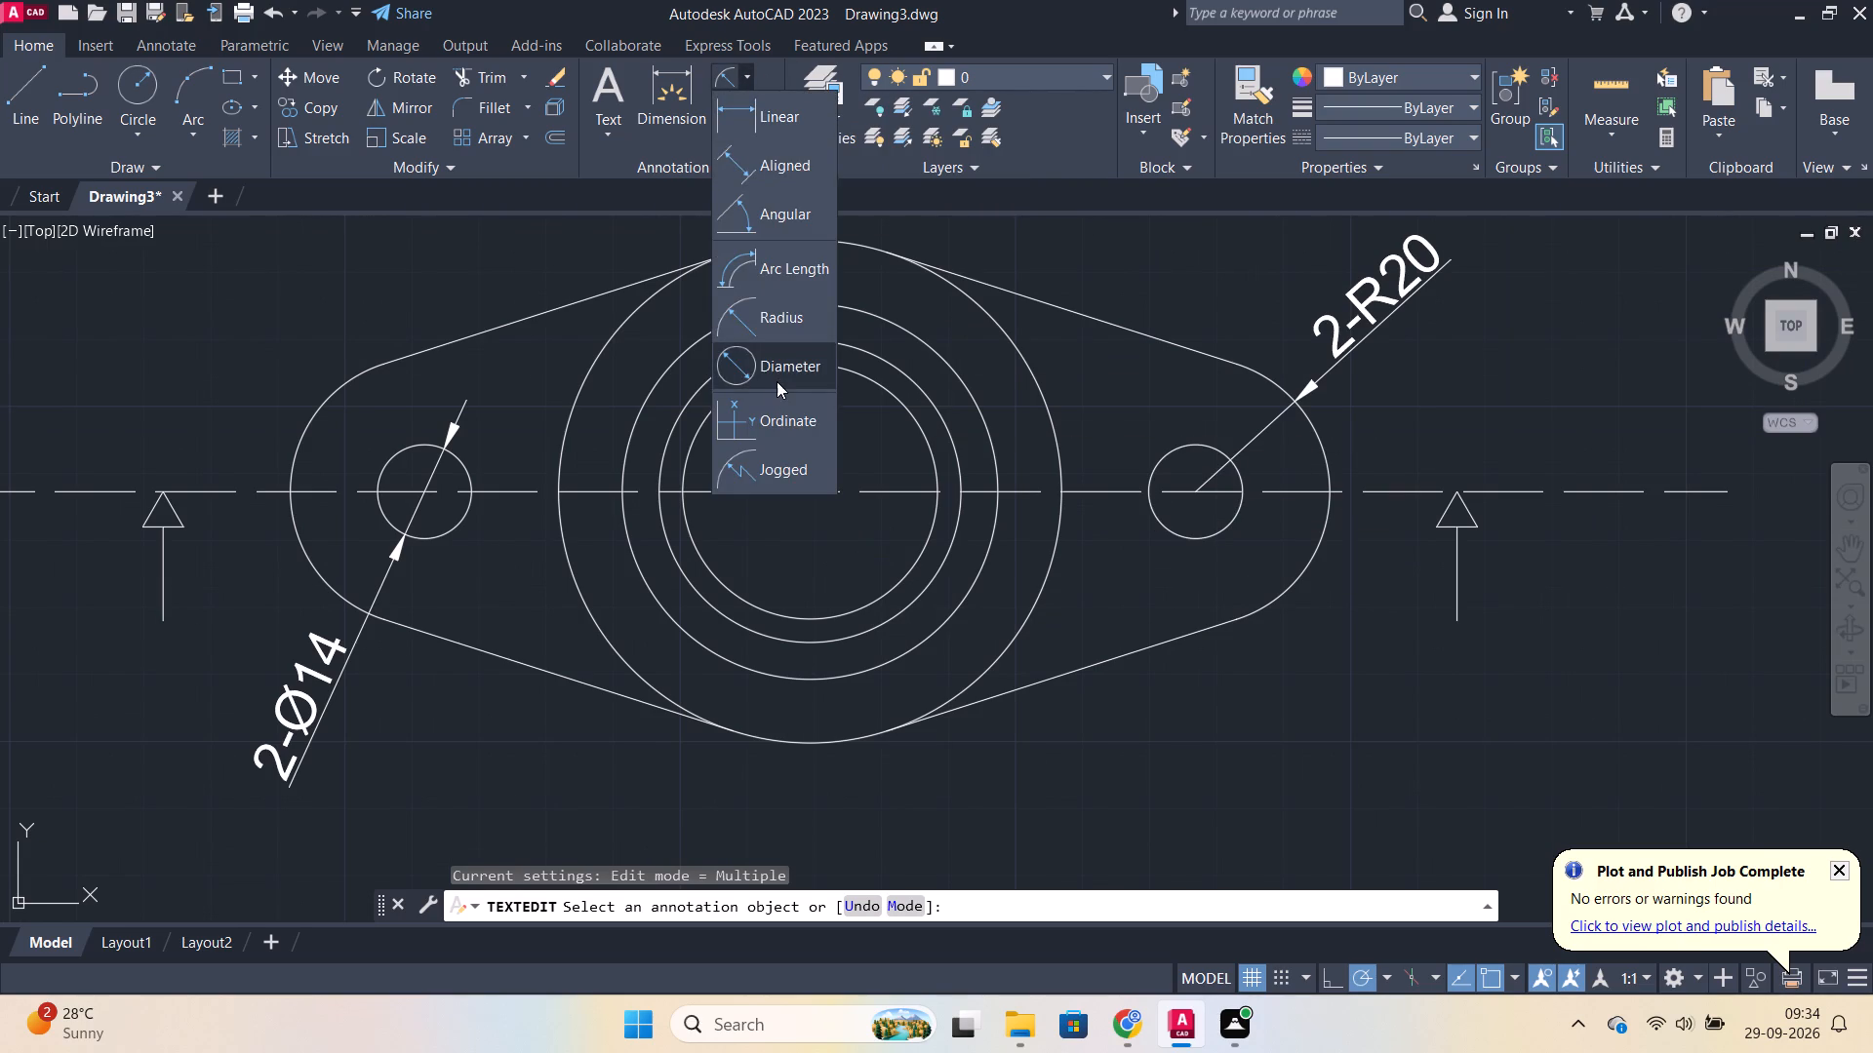
pyautogui.click(777, 369)
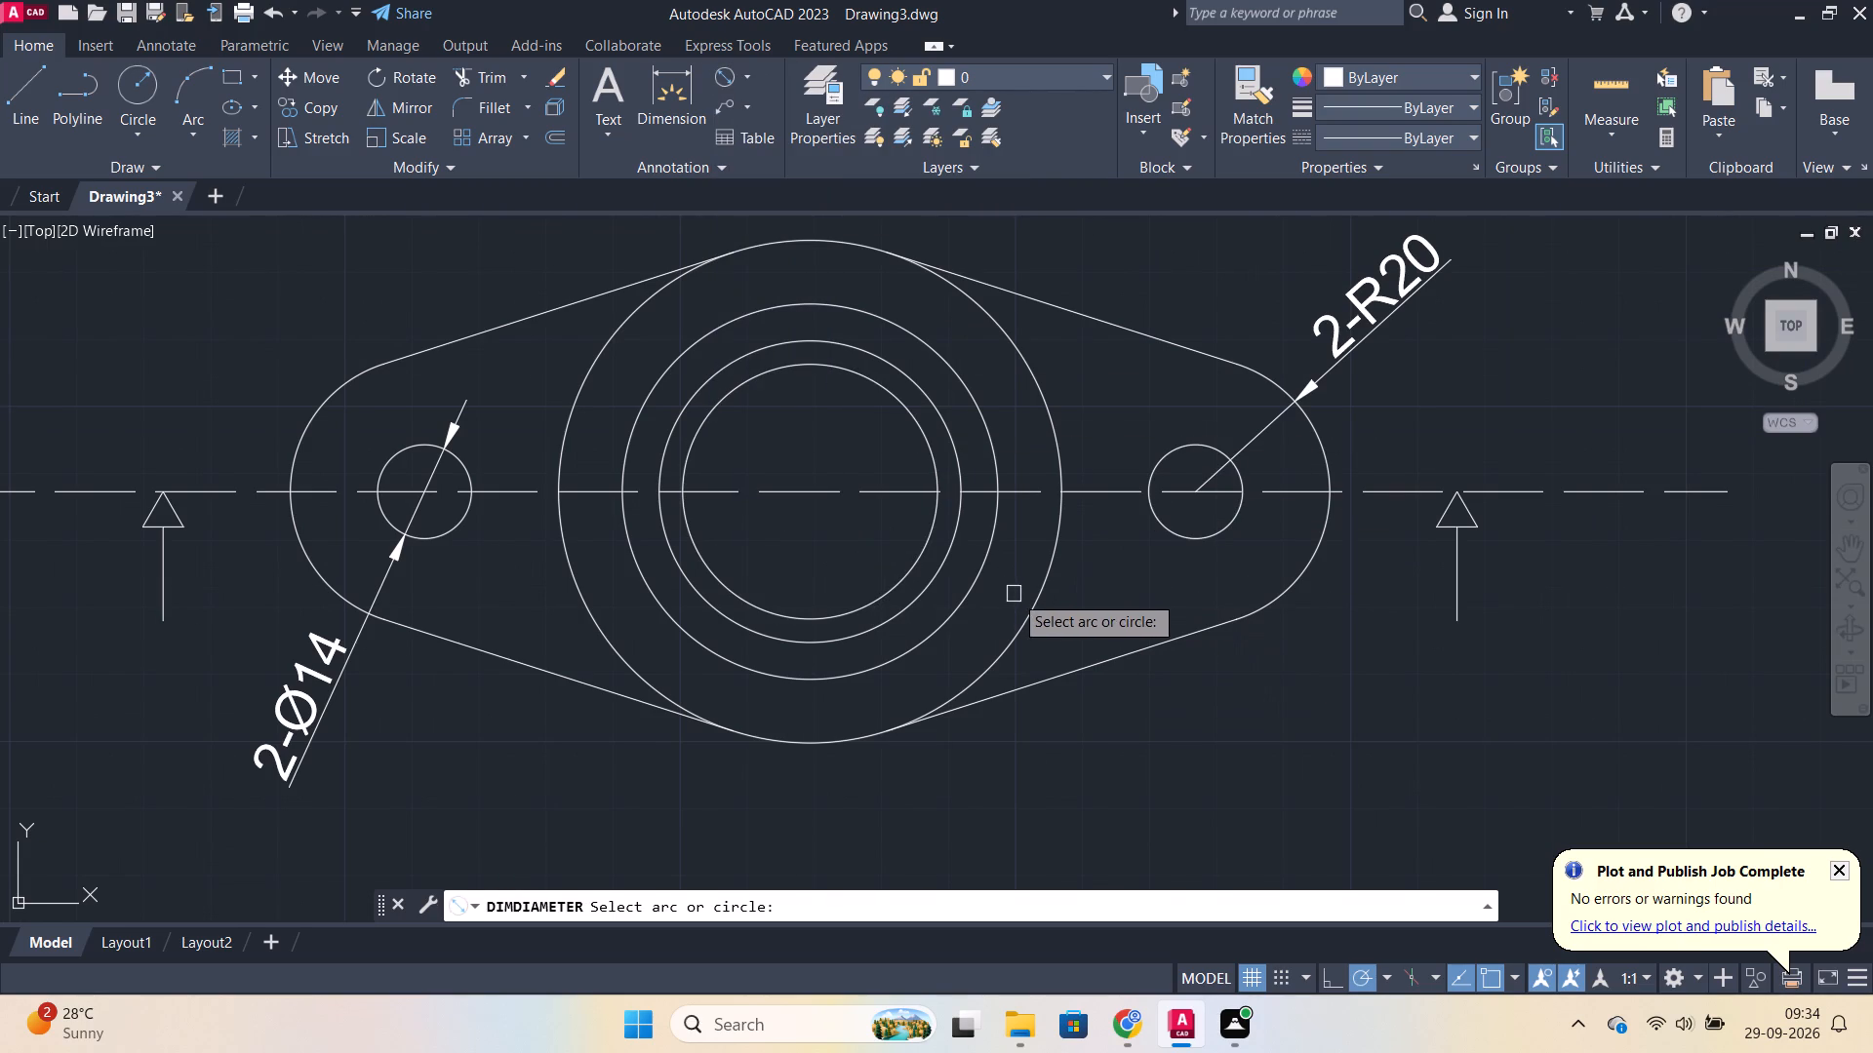
pyautogui.click(1024, 602)
pyautogui.click(1222, 762)
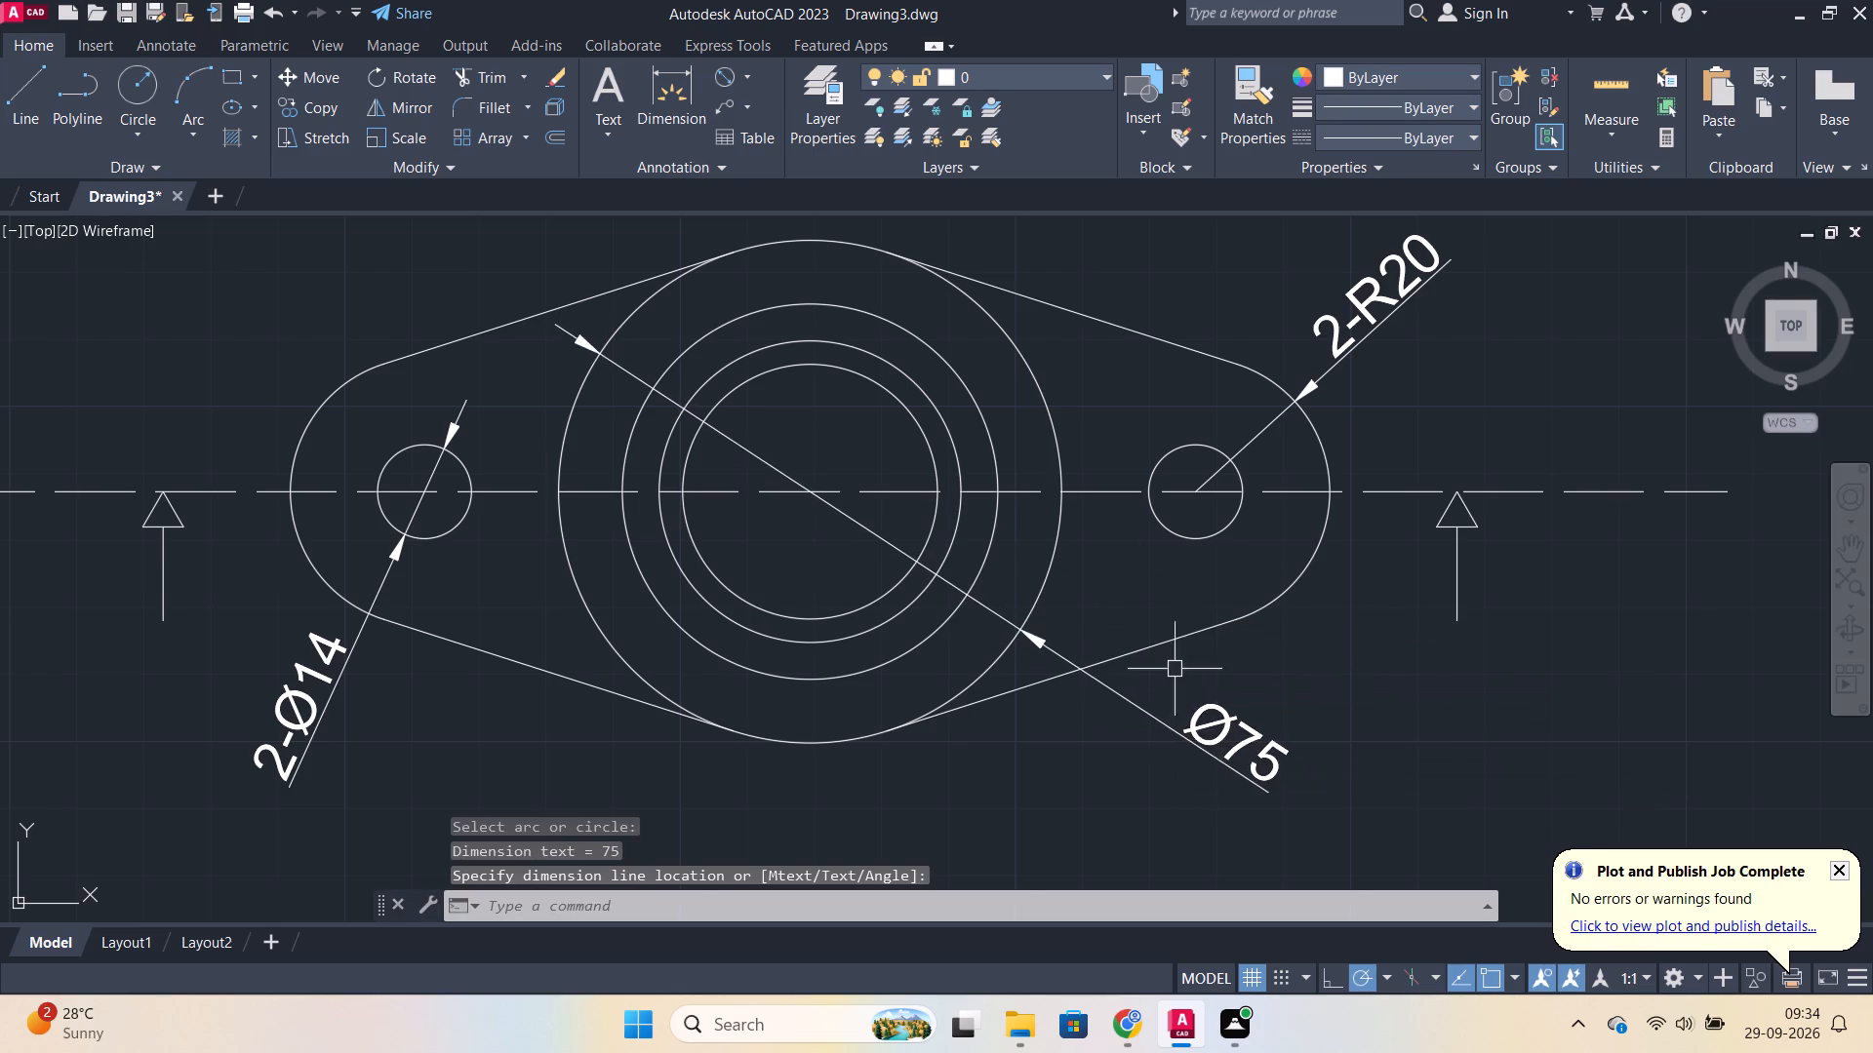
# Add a horizontal linear dimension across the full width of the front view's base flange, placed below the flange.
pyautogui.scroll(-3, 1034, 417)
pyautogui.moveTo(1216, 291); pyautogui.dragTo(1222, 293, button='middle')
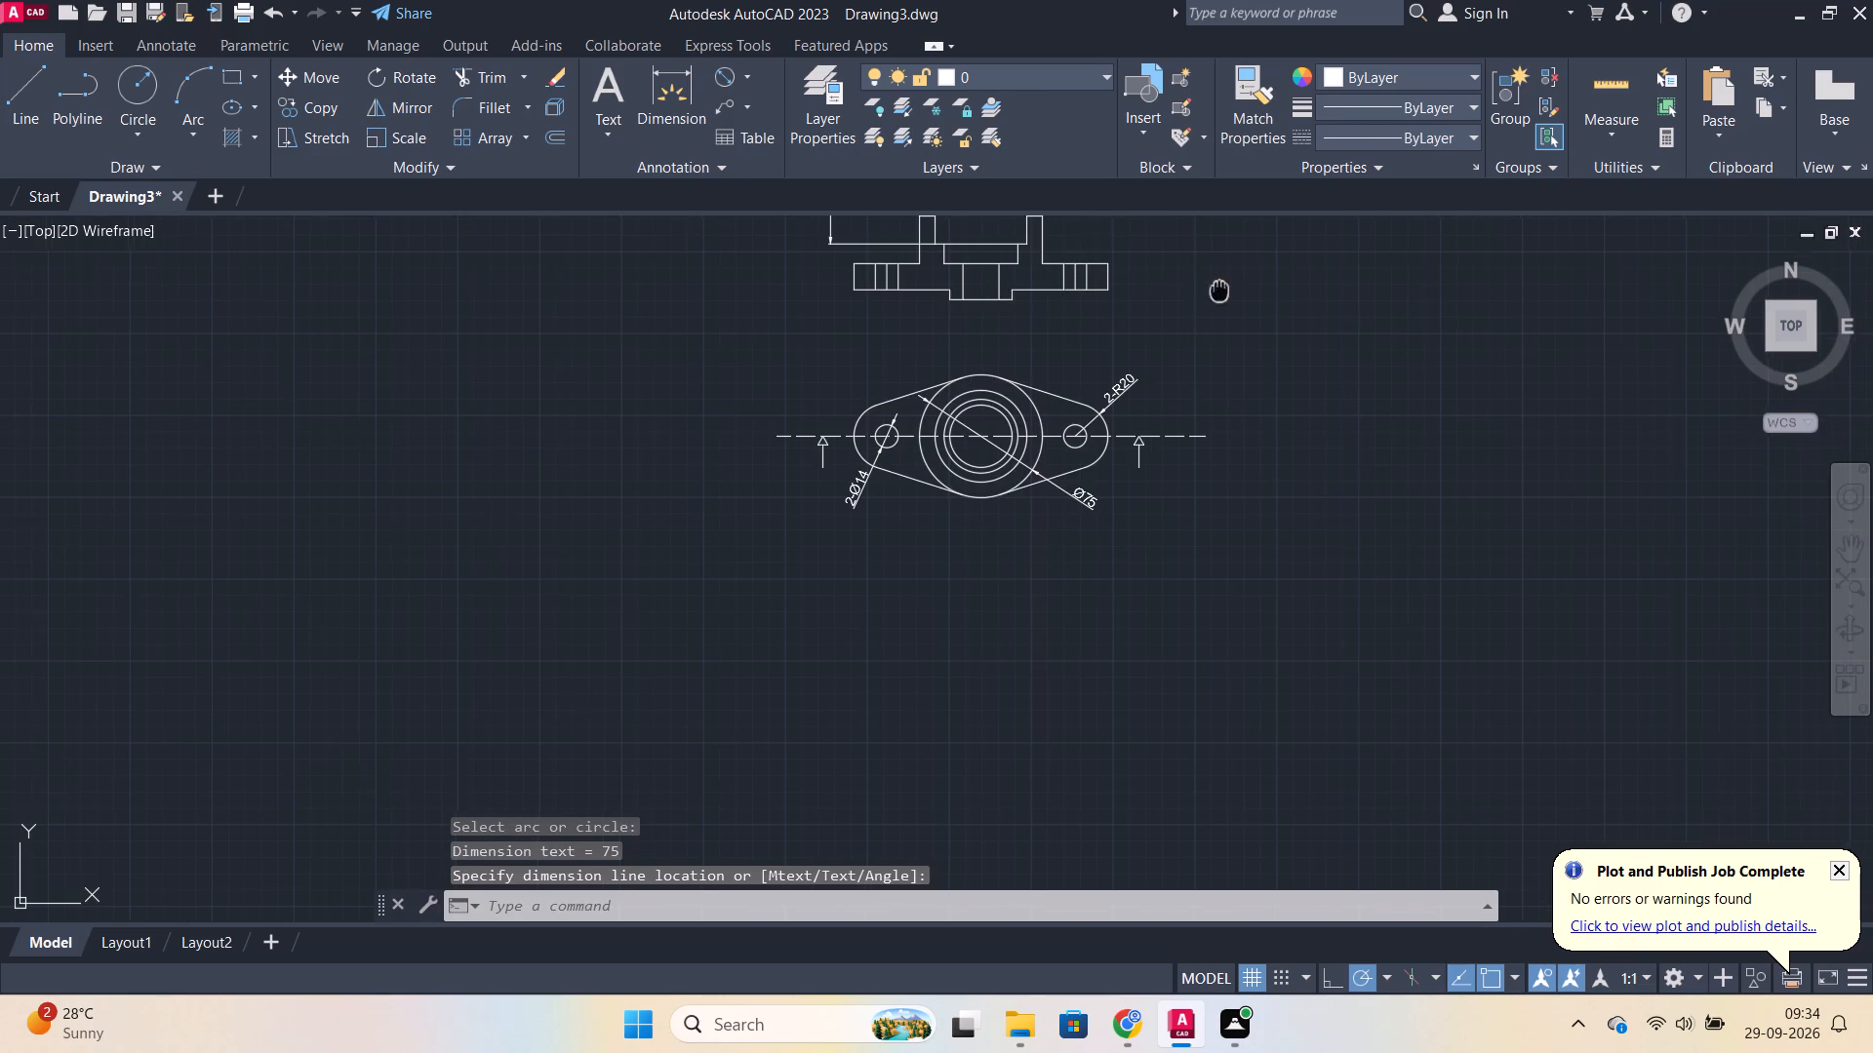
pyautogui.moveTo(1222, 293); pyautogui.dragTo(1118, 396, button='middle')
pyautogui.scroll(2, 1046, 301)
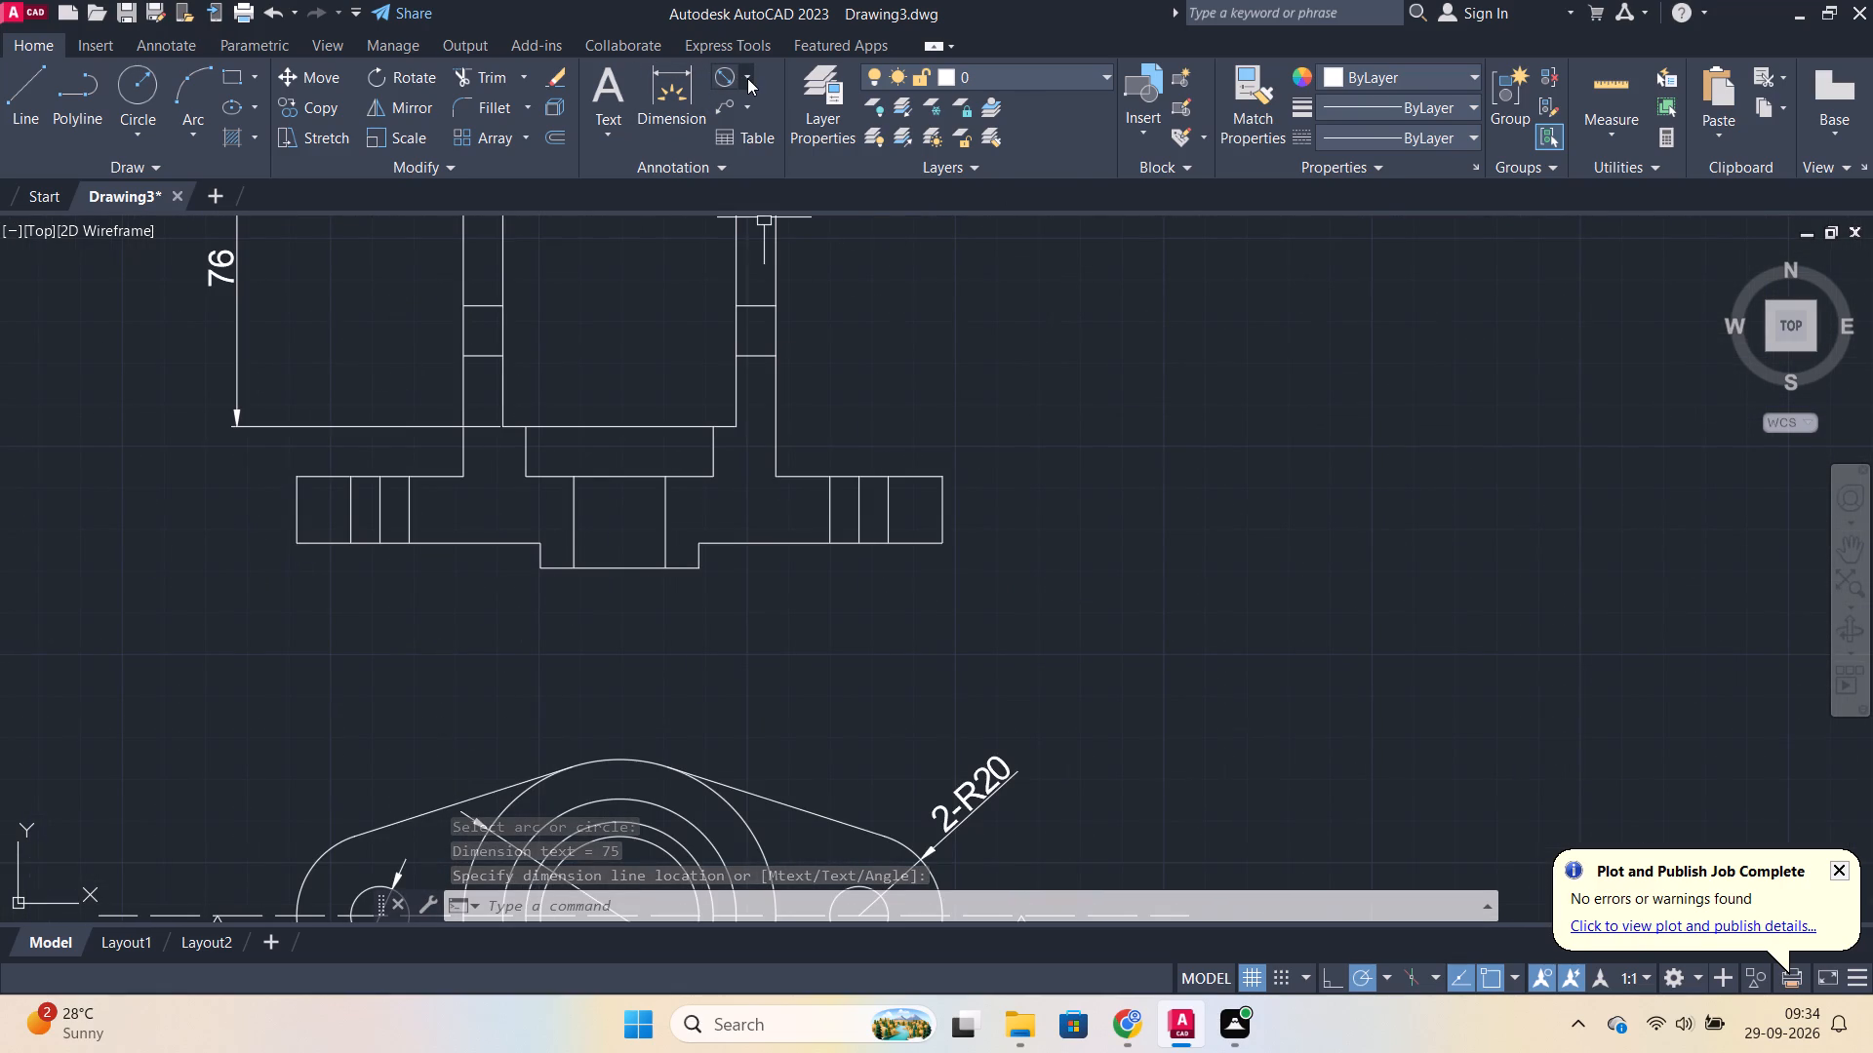
pyautogui.click(747, 78)
pyautogui.click(741, 117)
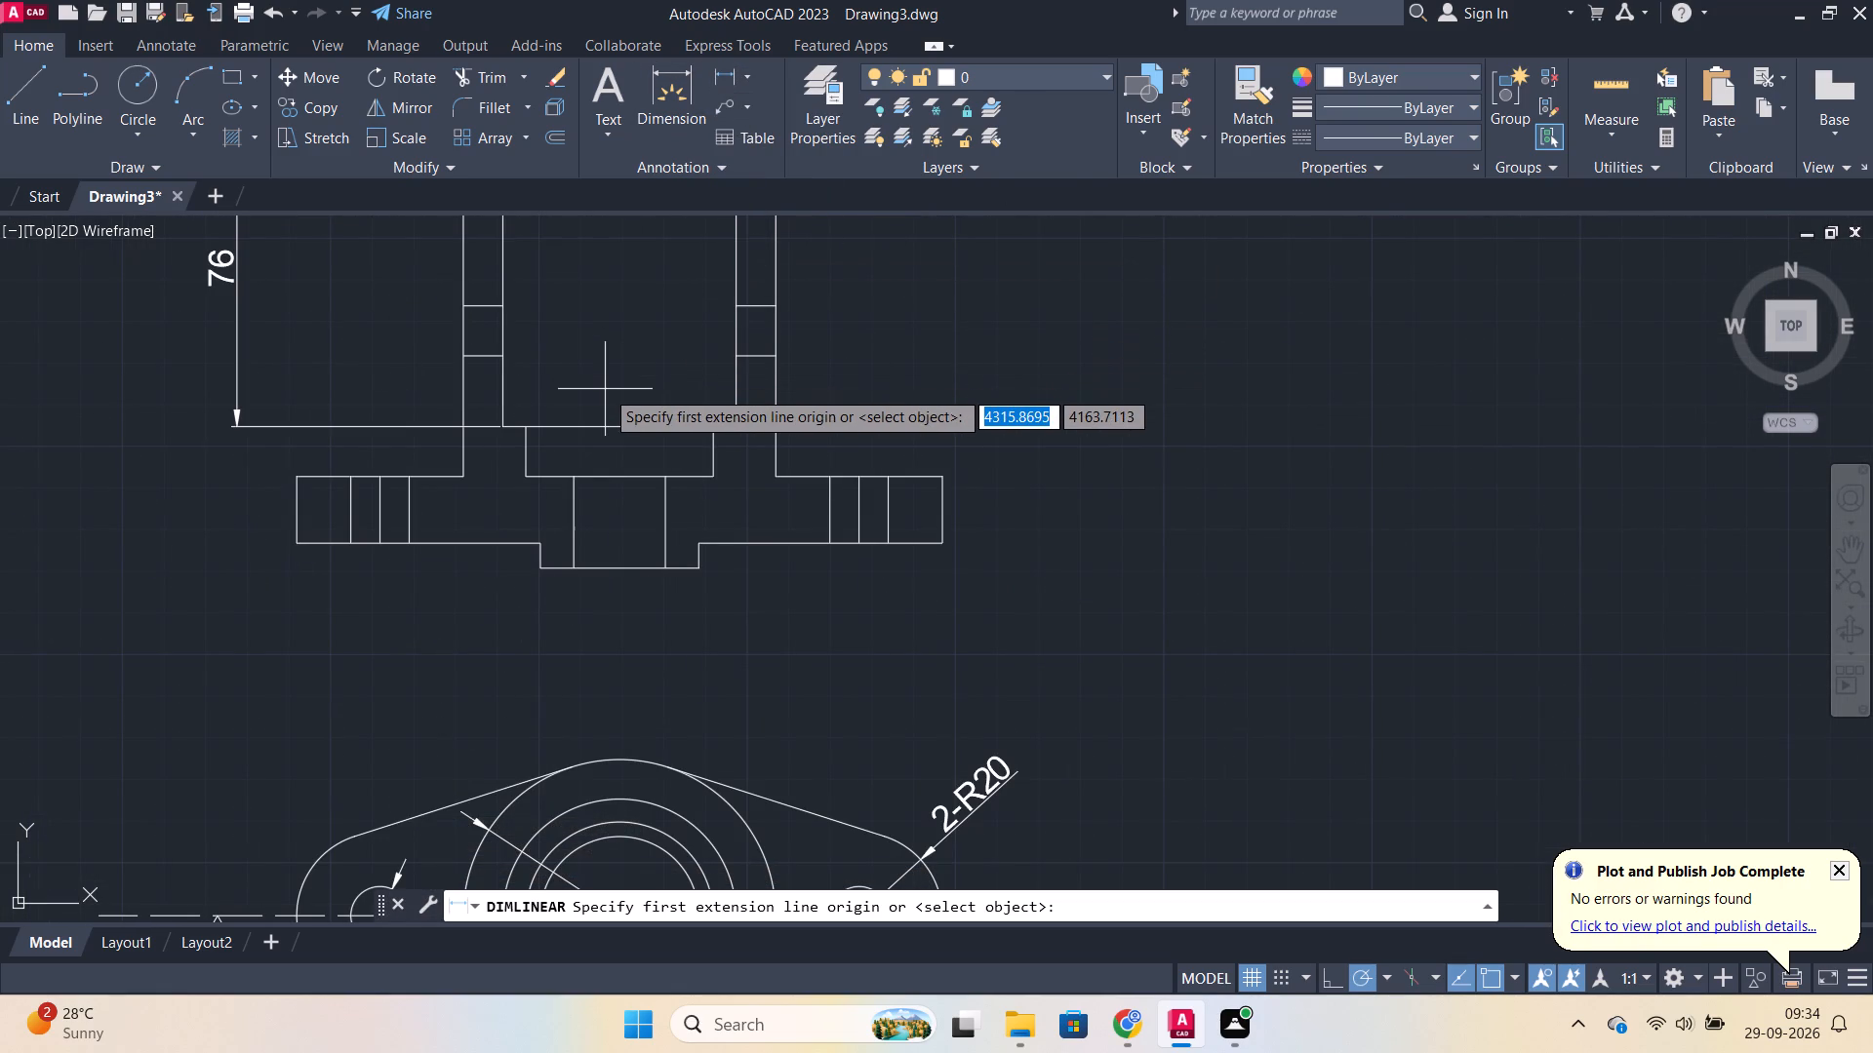
pyautogui.moveTo(795, 639); pyautogui.dragTo(973, 531, button='middle')
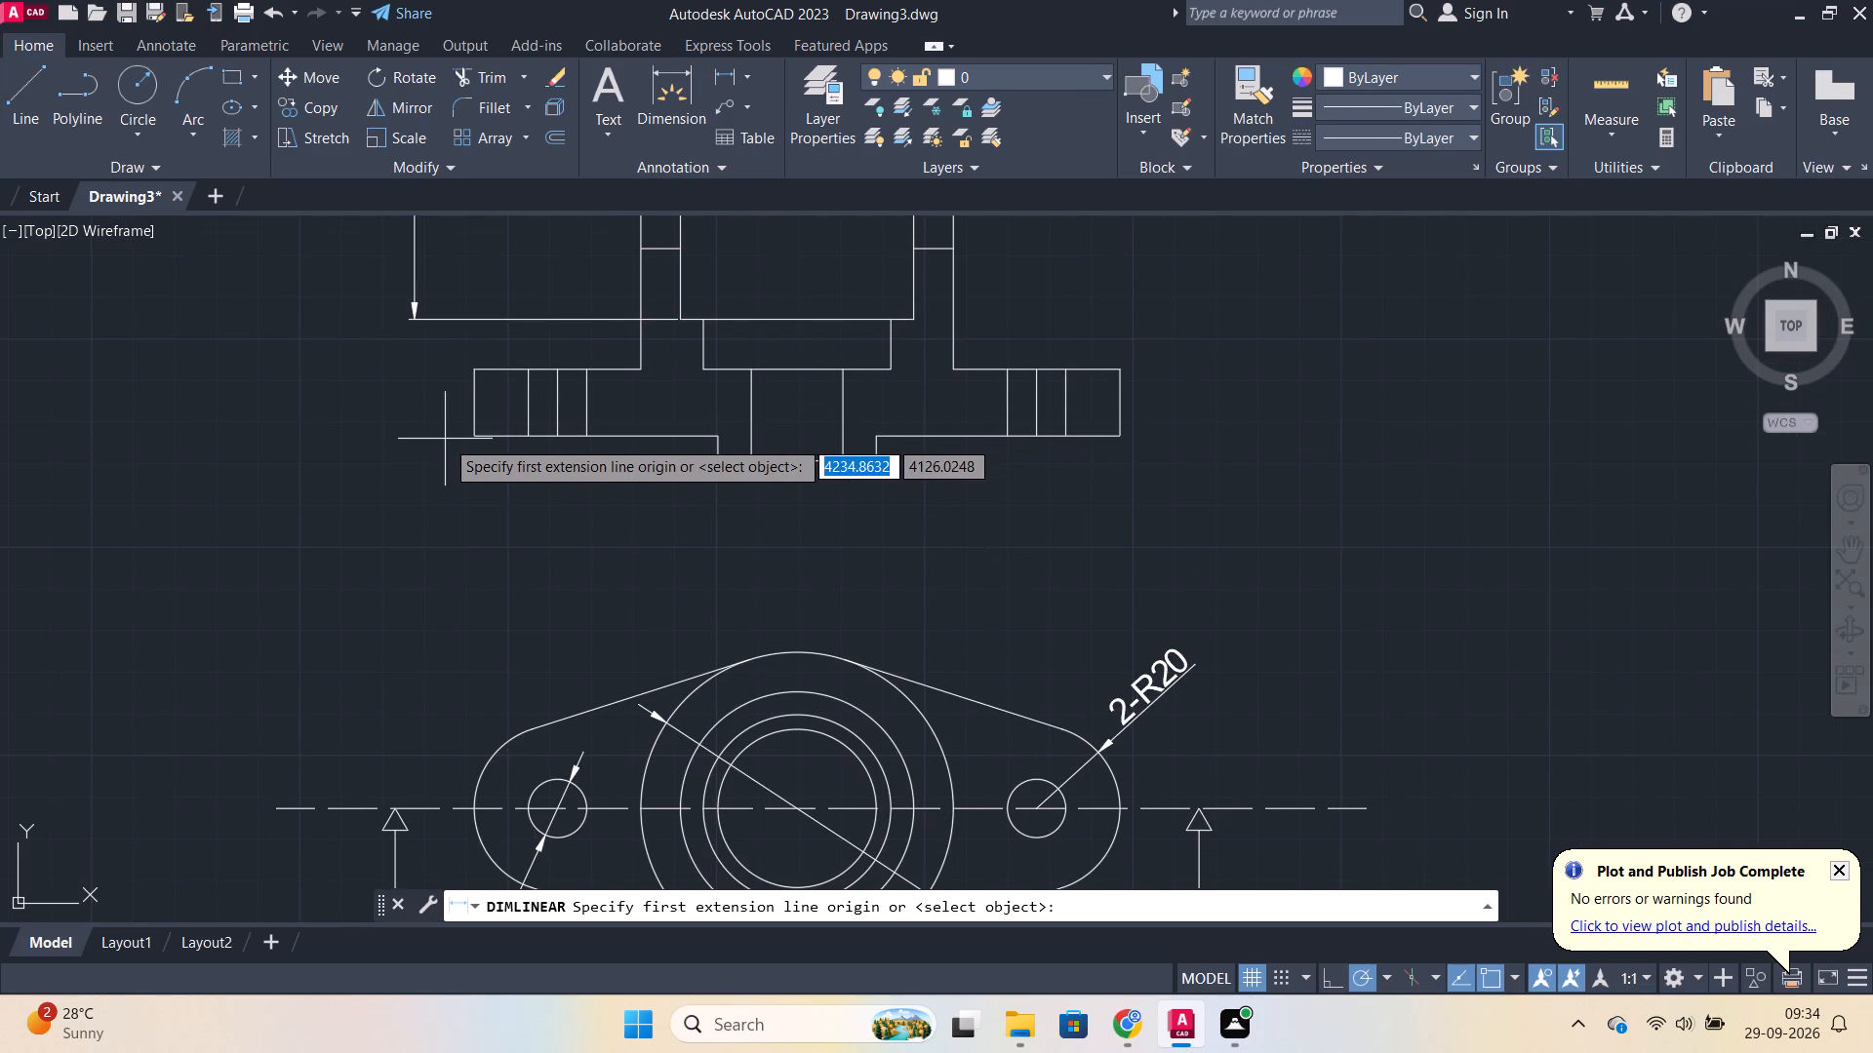
pyautogui.click(472, 434)
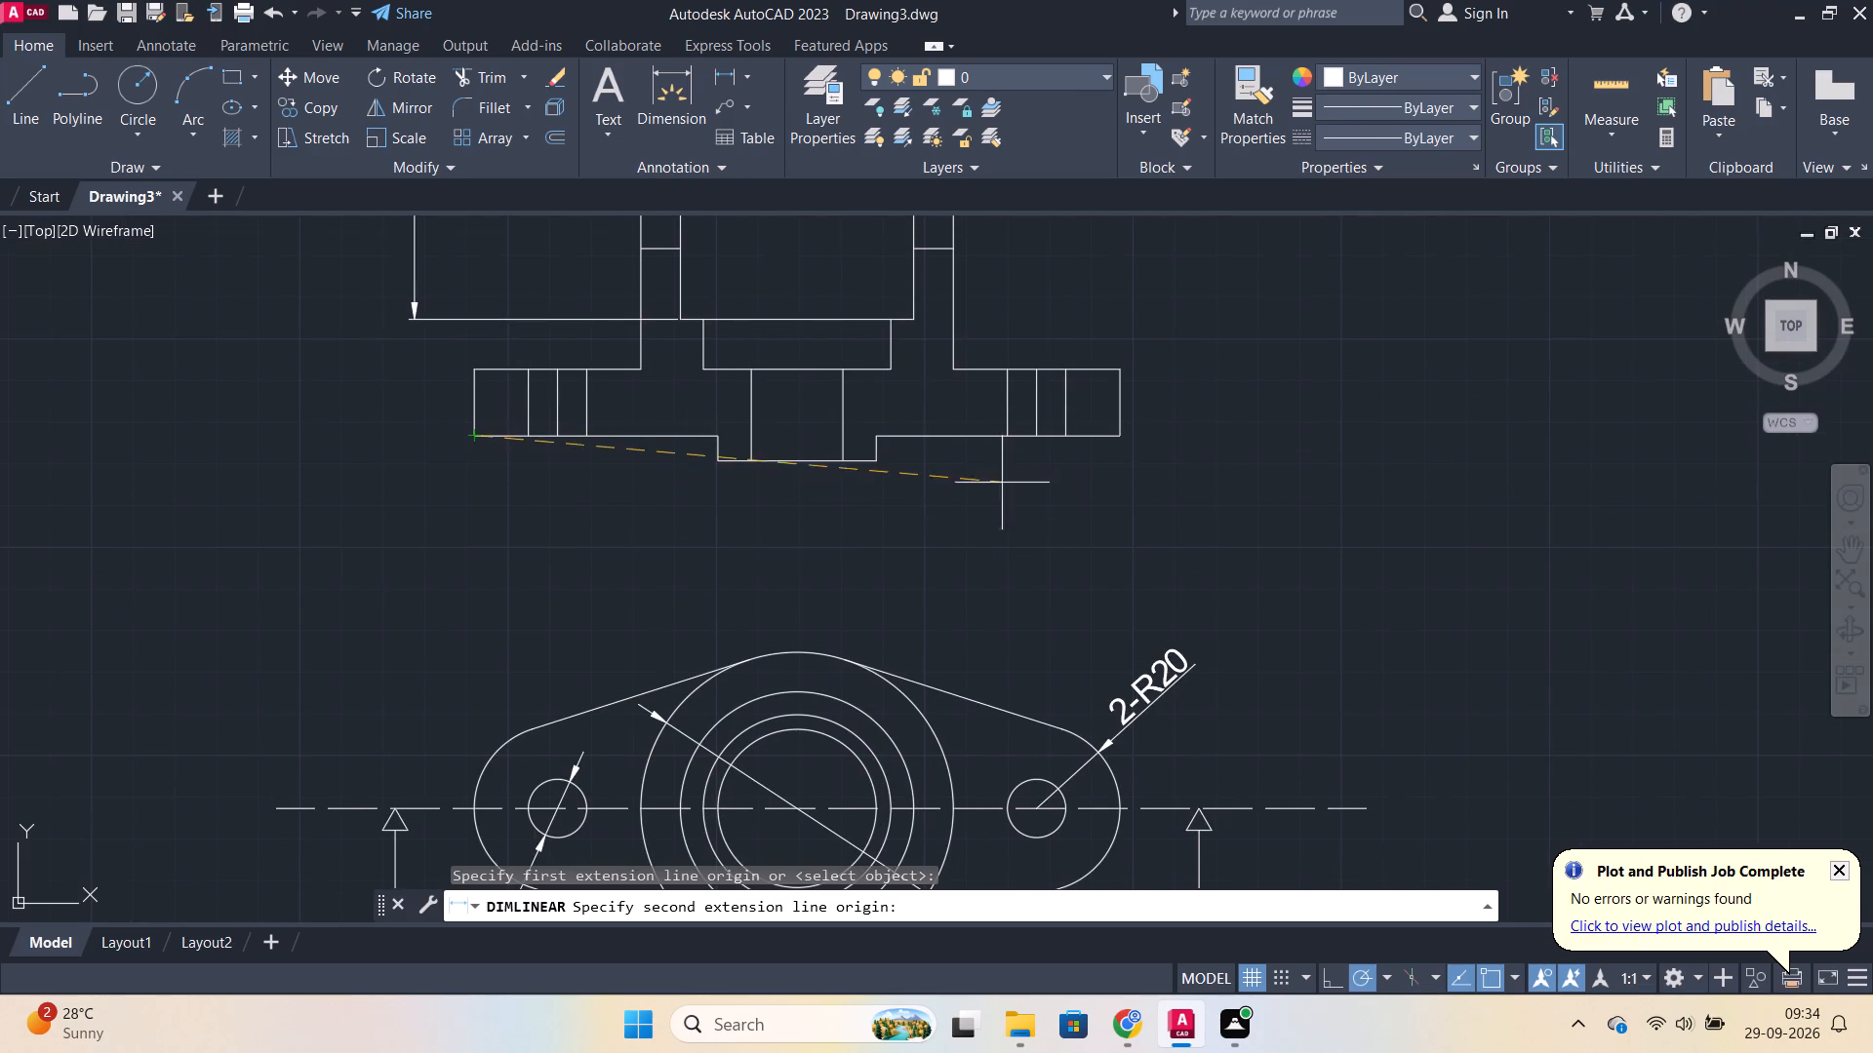
pyautogui.click(1120, 431)
pyautogui.click(997, 605)
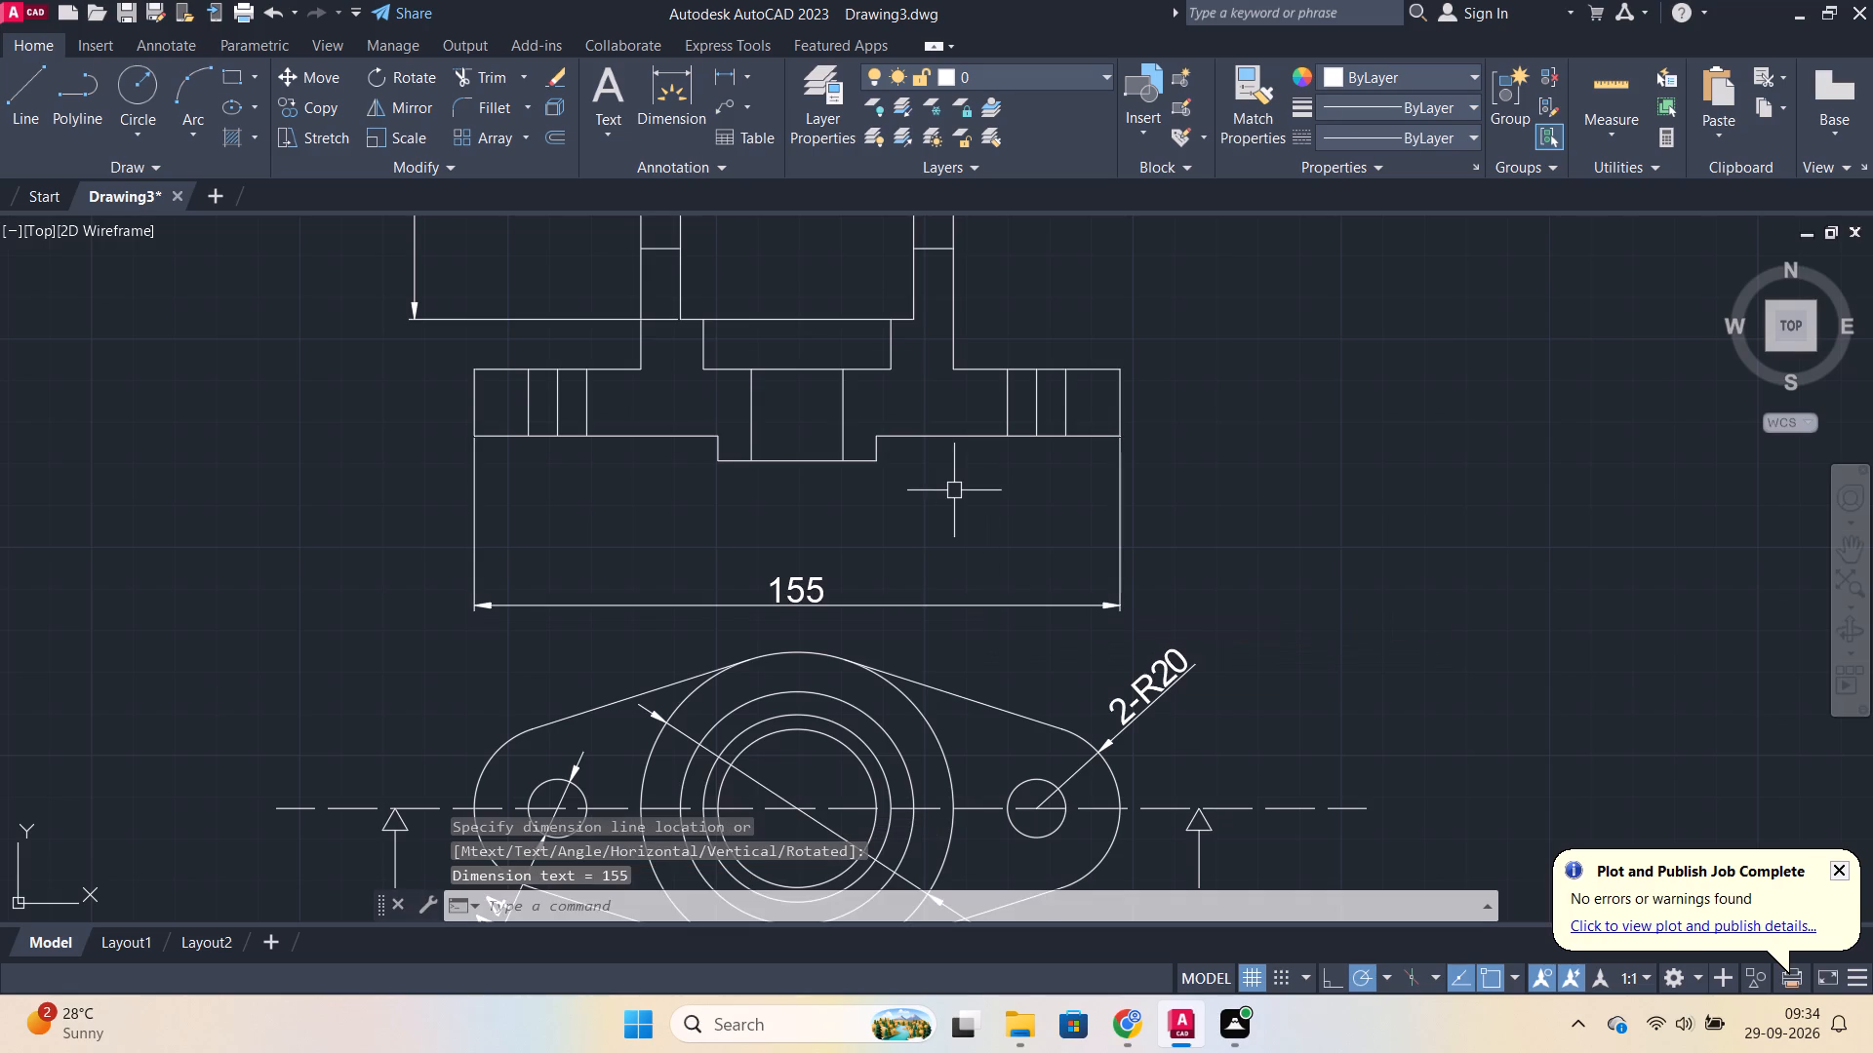
# Add a horizontal linear dimension between the two bolt hole centre lines in the front view, just above the overall width dimension.
pyautogui.press('space')
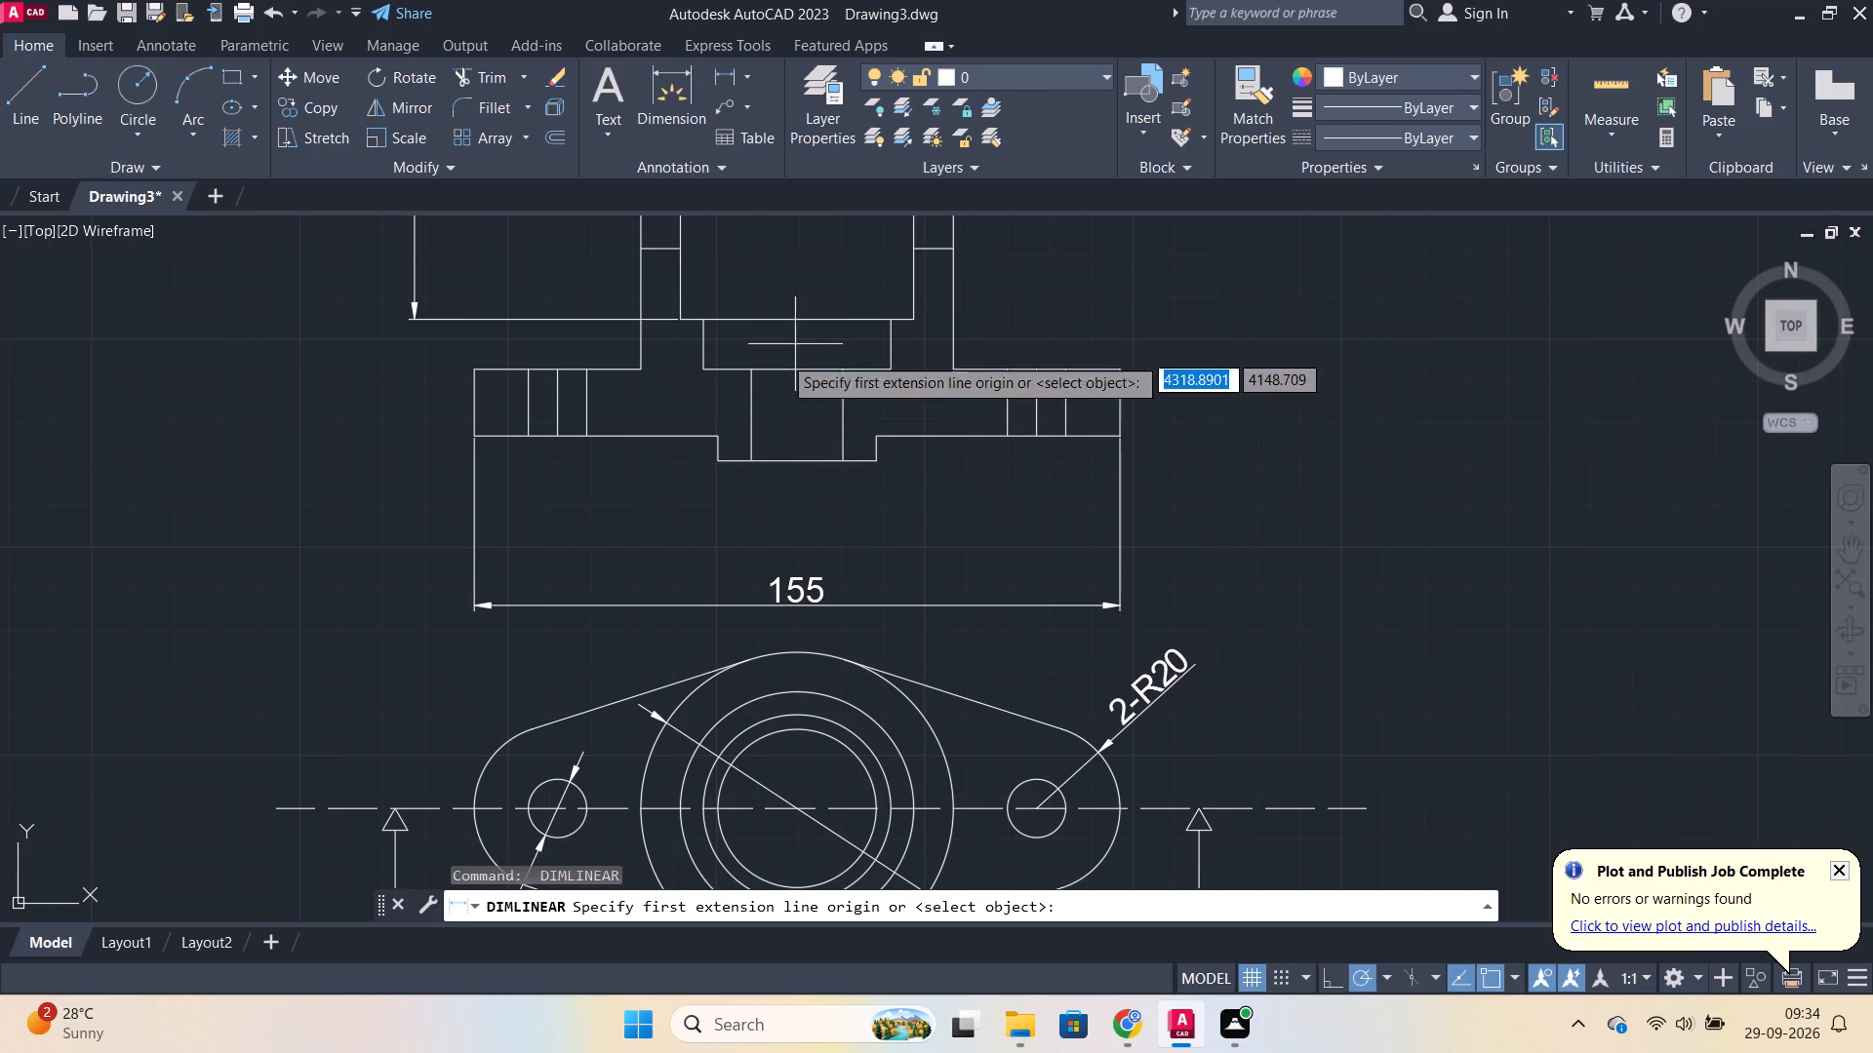
pyautogui.click(559, 436)
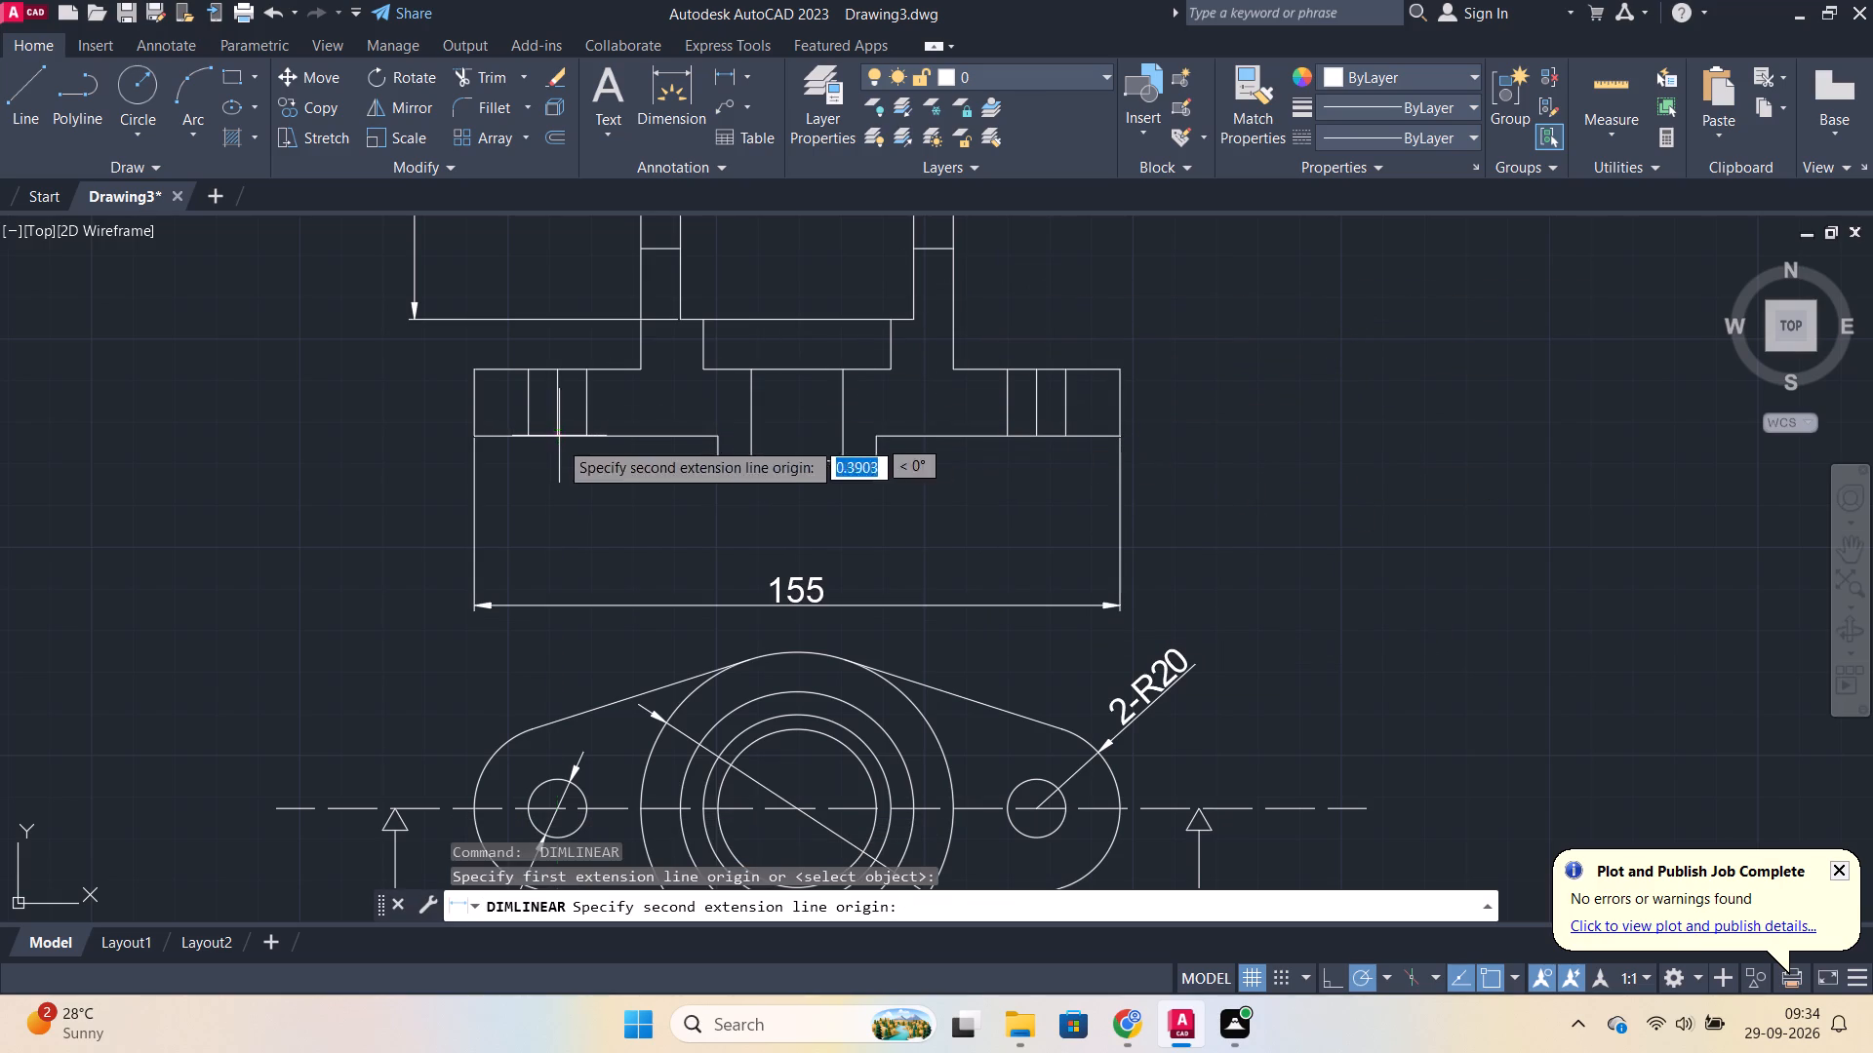
pyautogui.click(1041, 431)
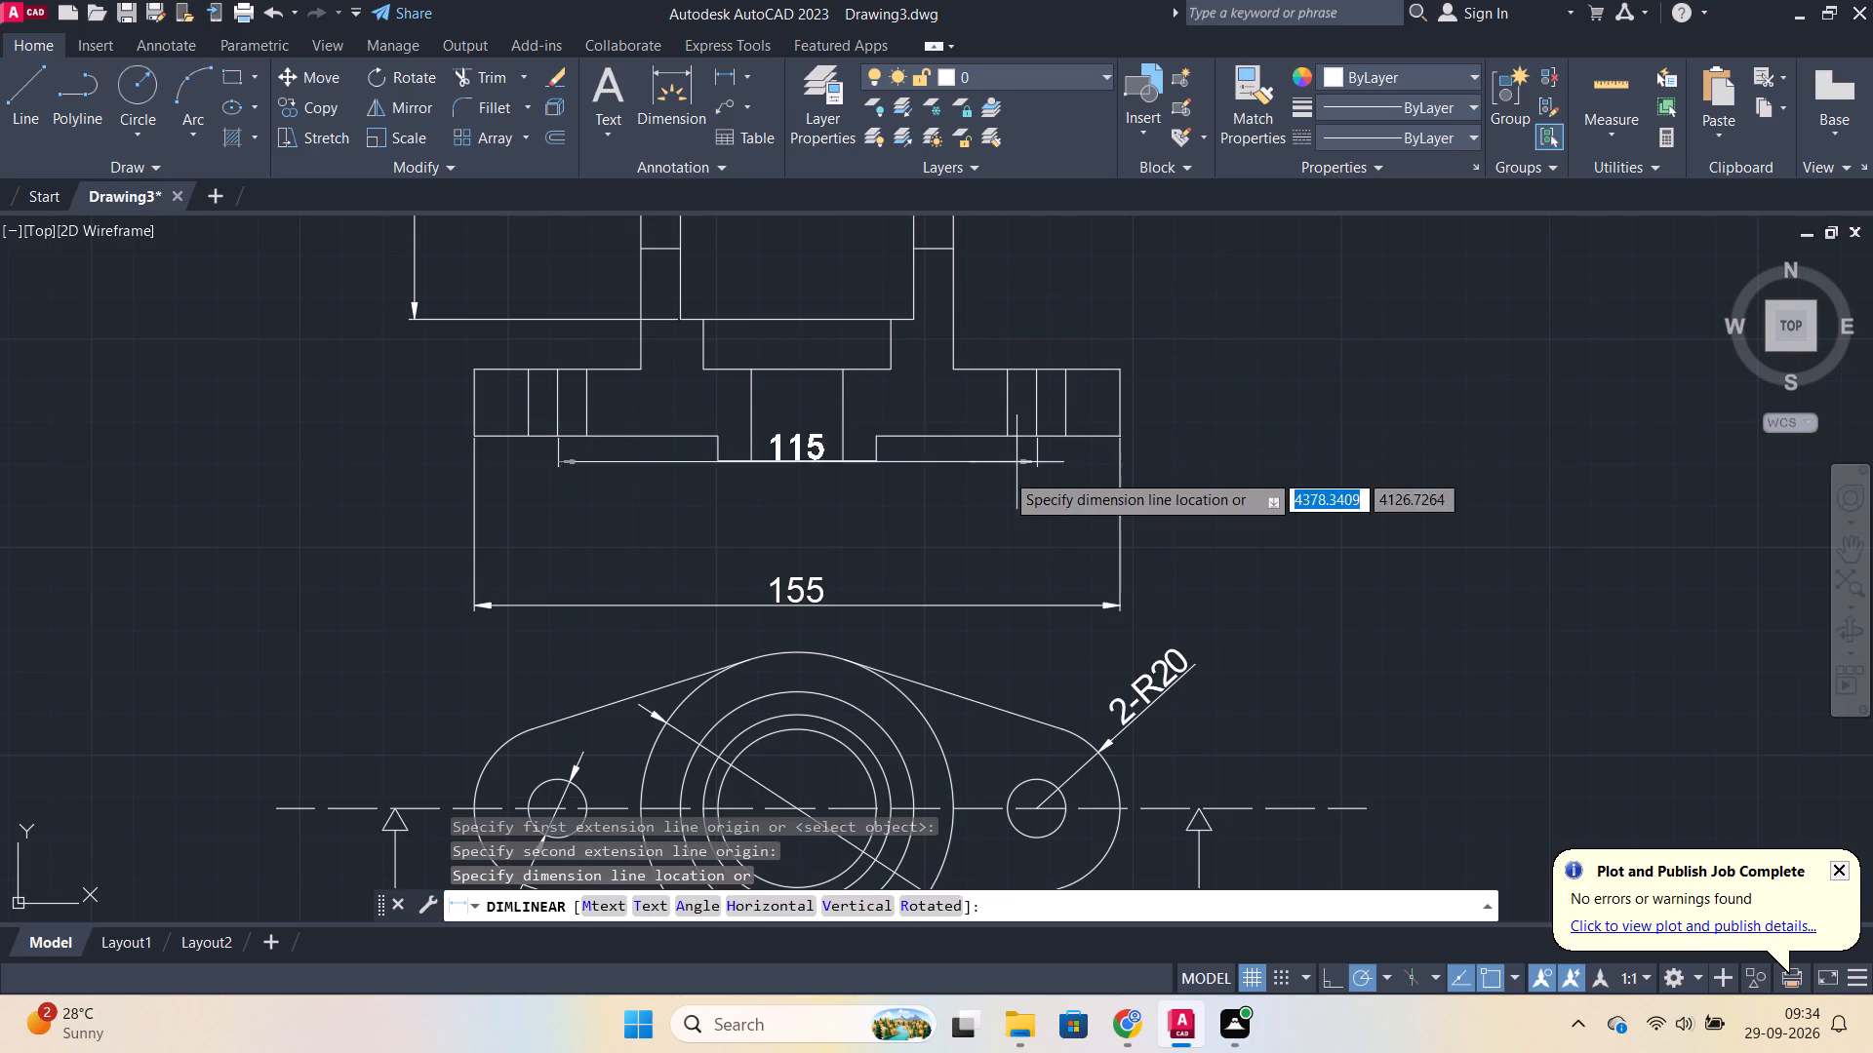
pyautogui.click(980, 556)
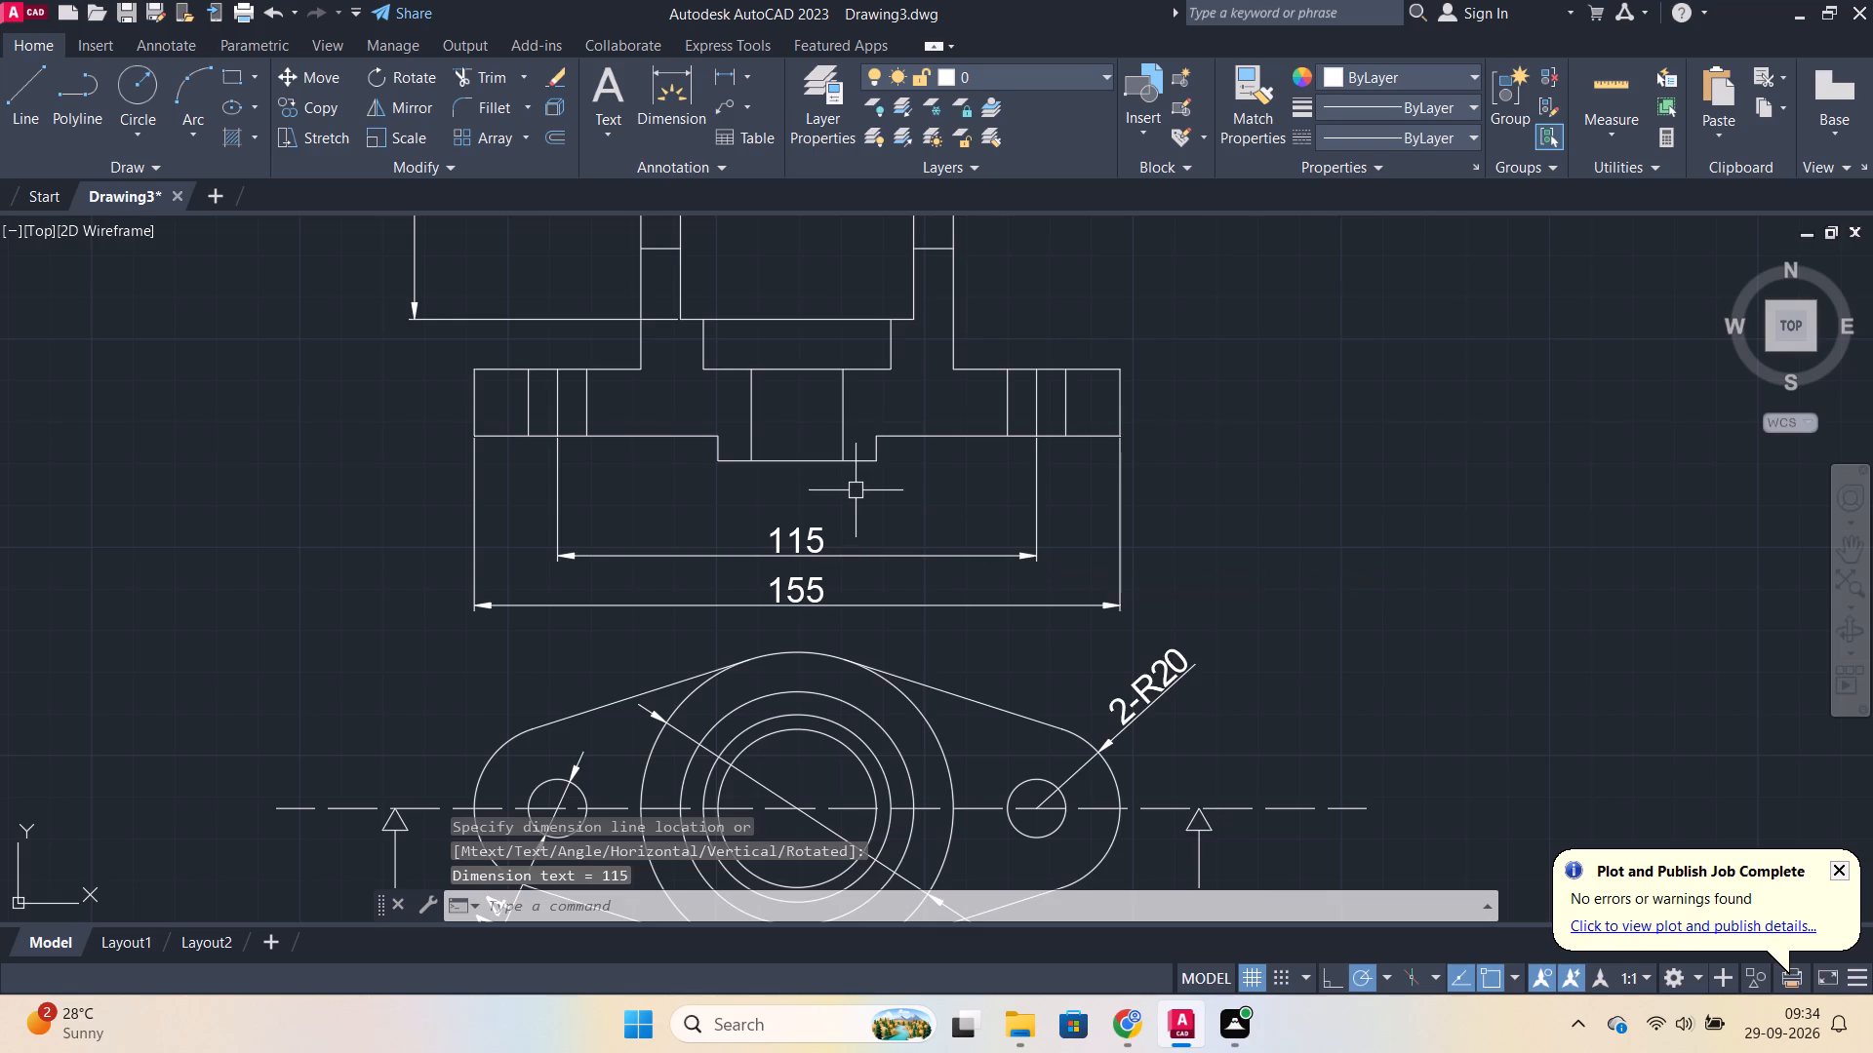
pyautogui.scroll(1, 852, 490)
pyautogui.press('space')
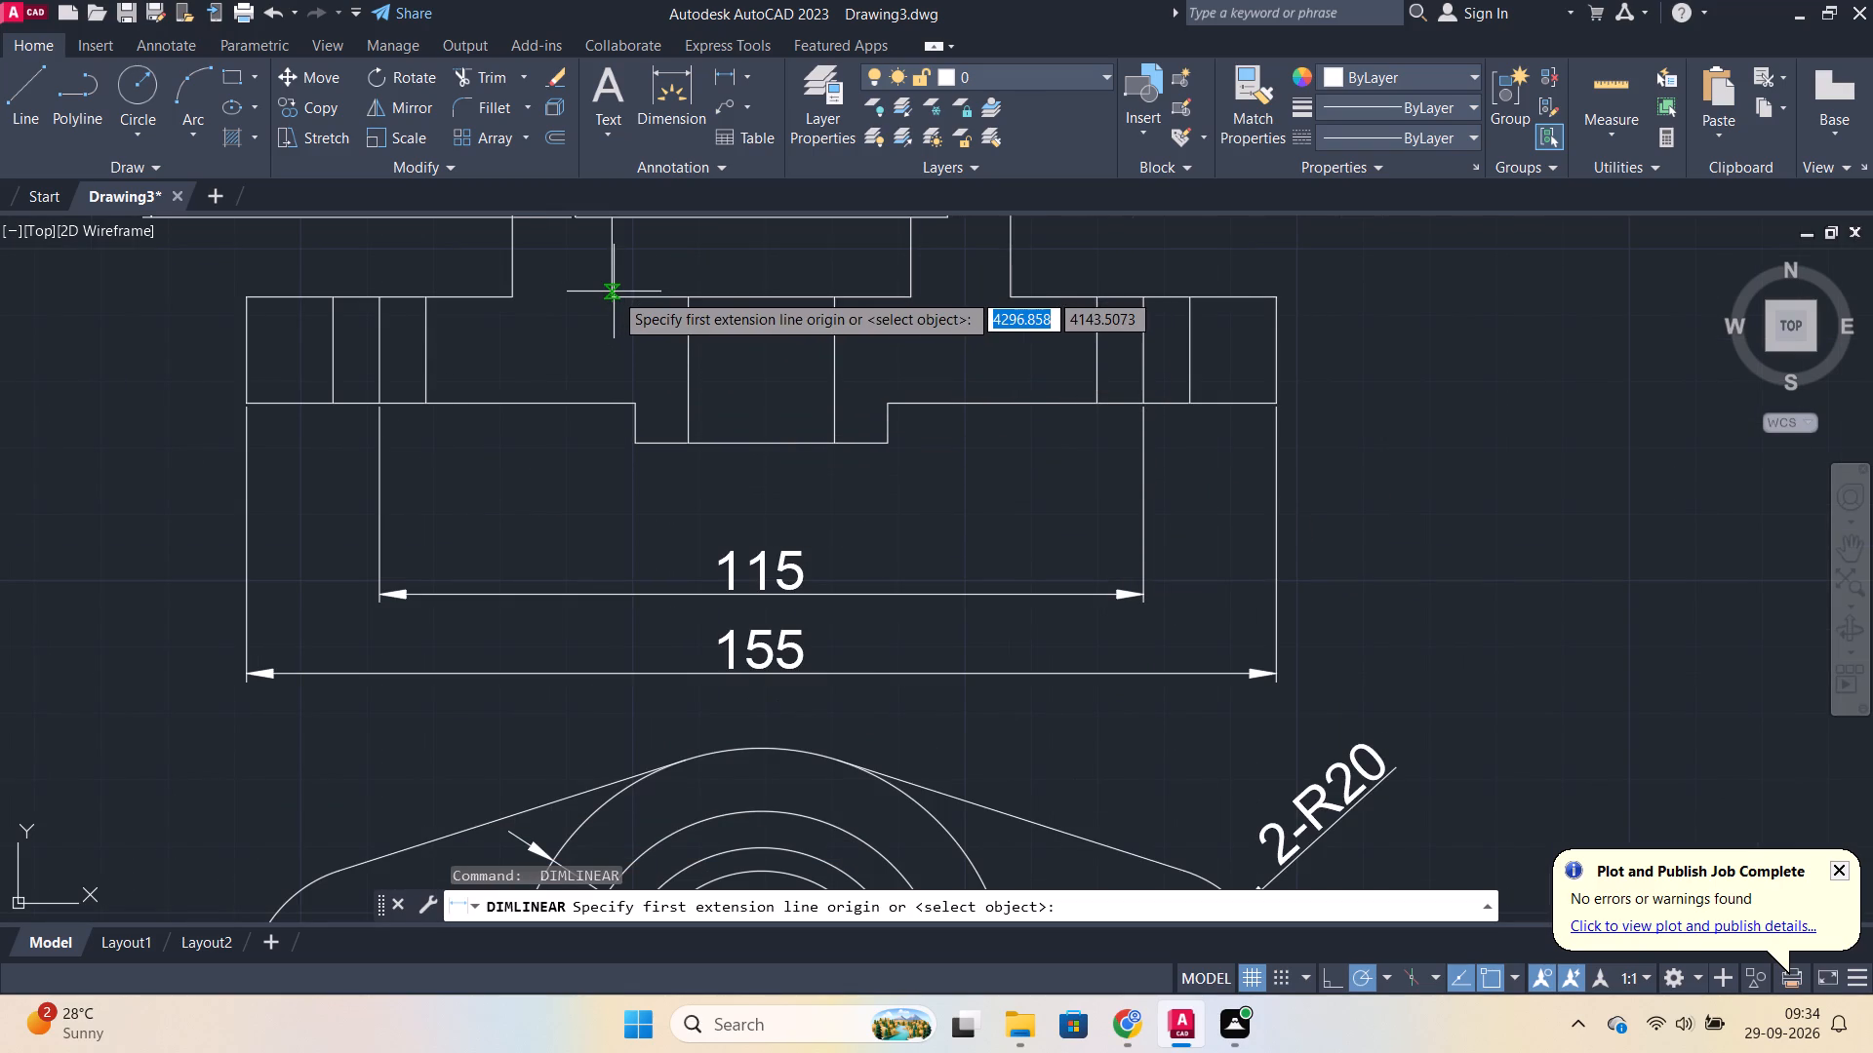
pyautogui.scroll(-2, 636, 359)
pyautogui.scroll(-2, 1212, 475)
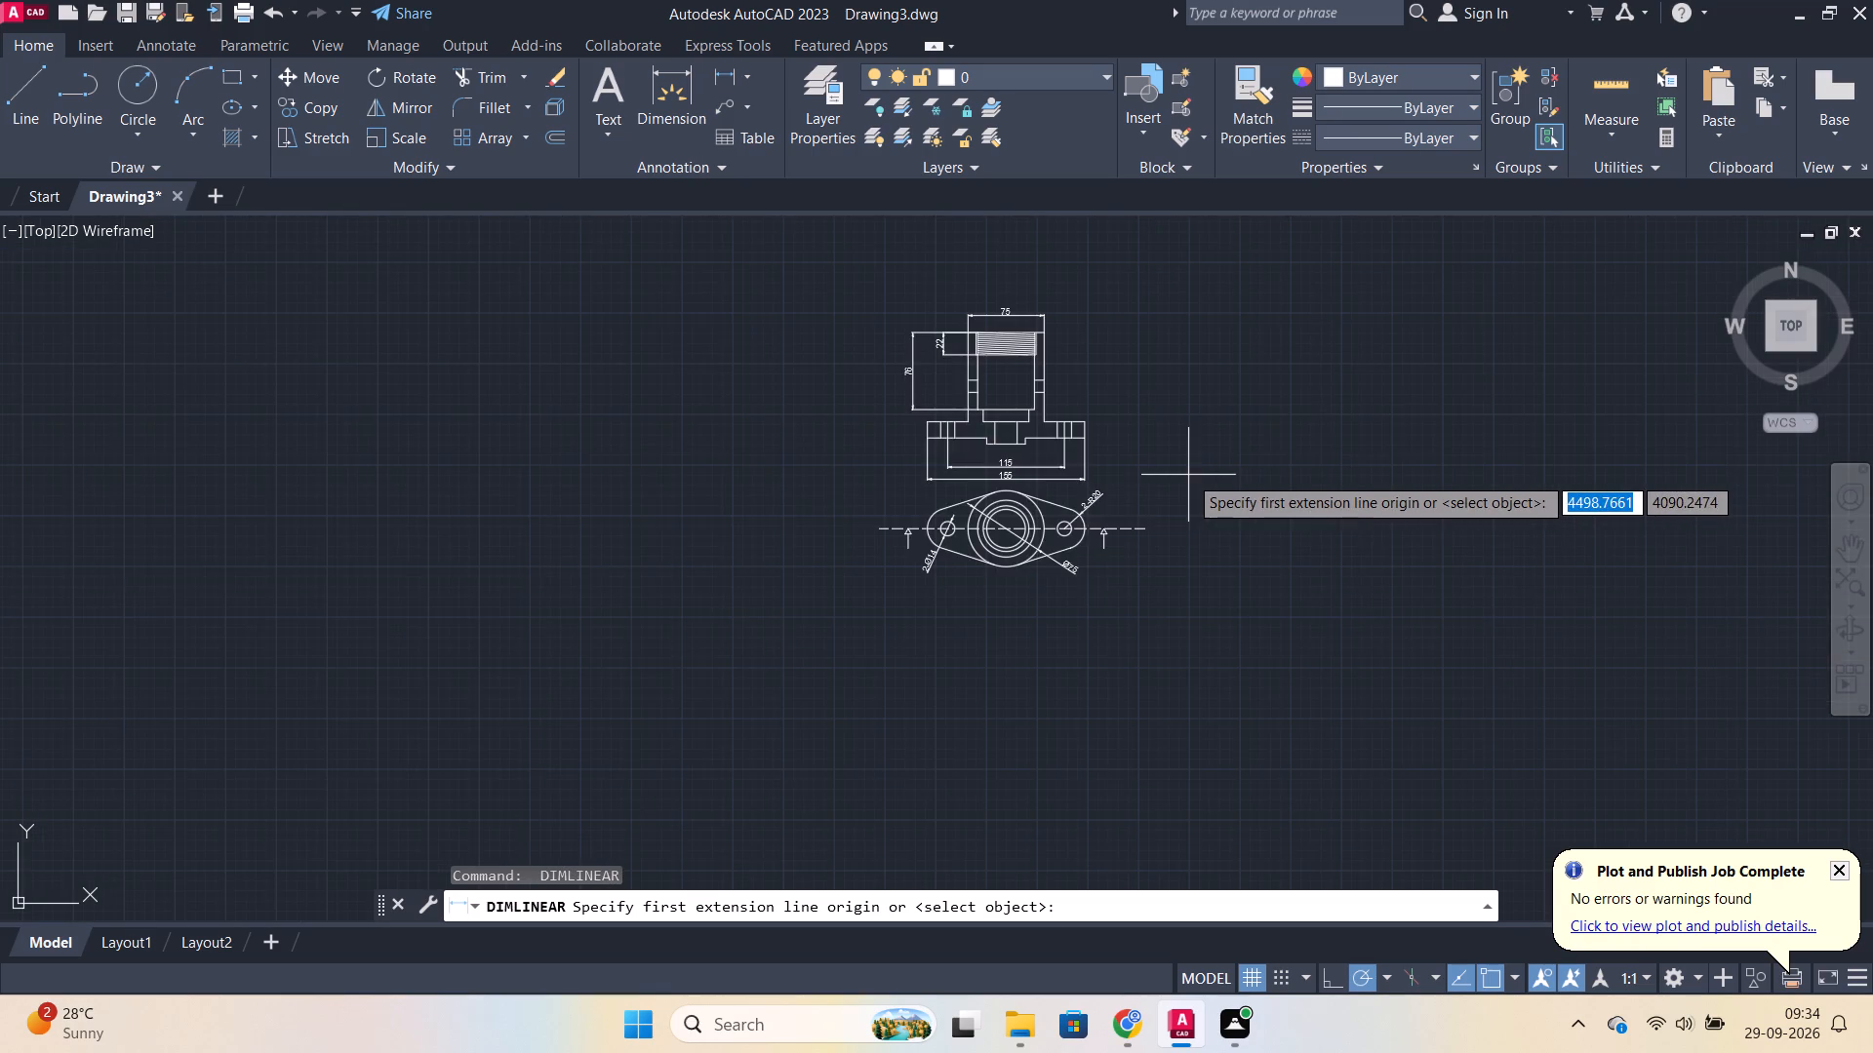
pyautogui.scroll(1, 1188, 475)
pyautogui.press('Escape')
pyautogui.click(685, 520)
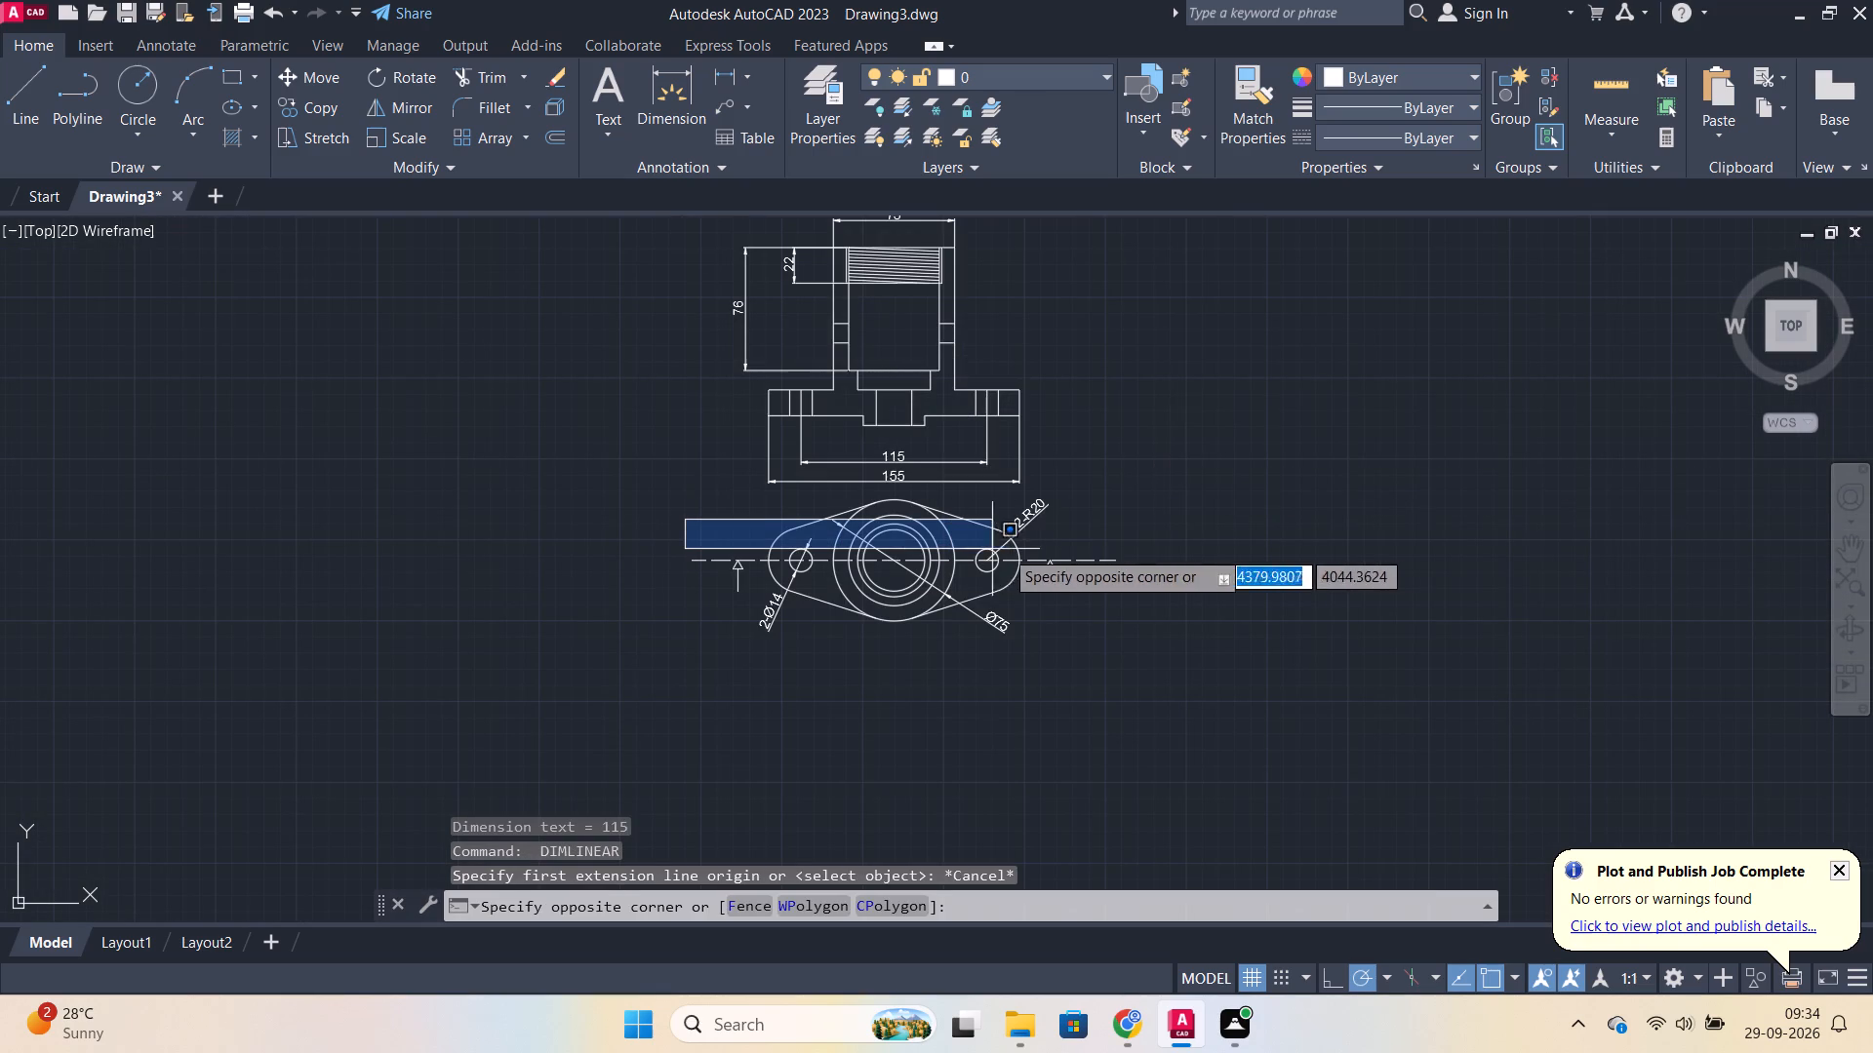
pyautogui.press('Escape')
# Move the whole top view, with its dimensions and section arrows, straight down from its centre to widen the gap below the front view.
pyautogui.click(1136, 711)
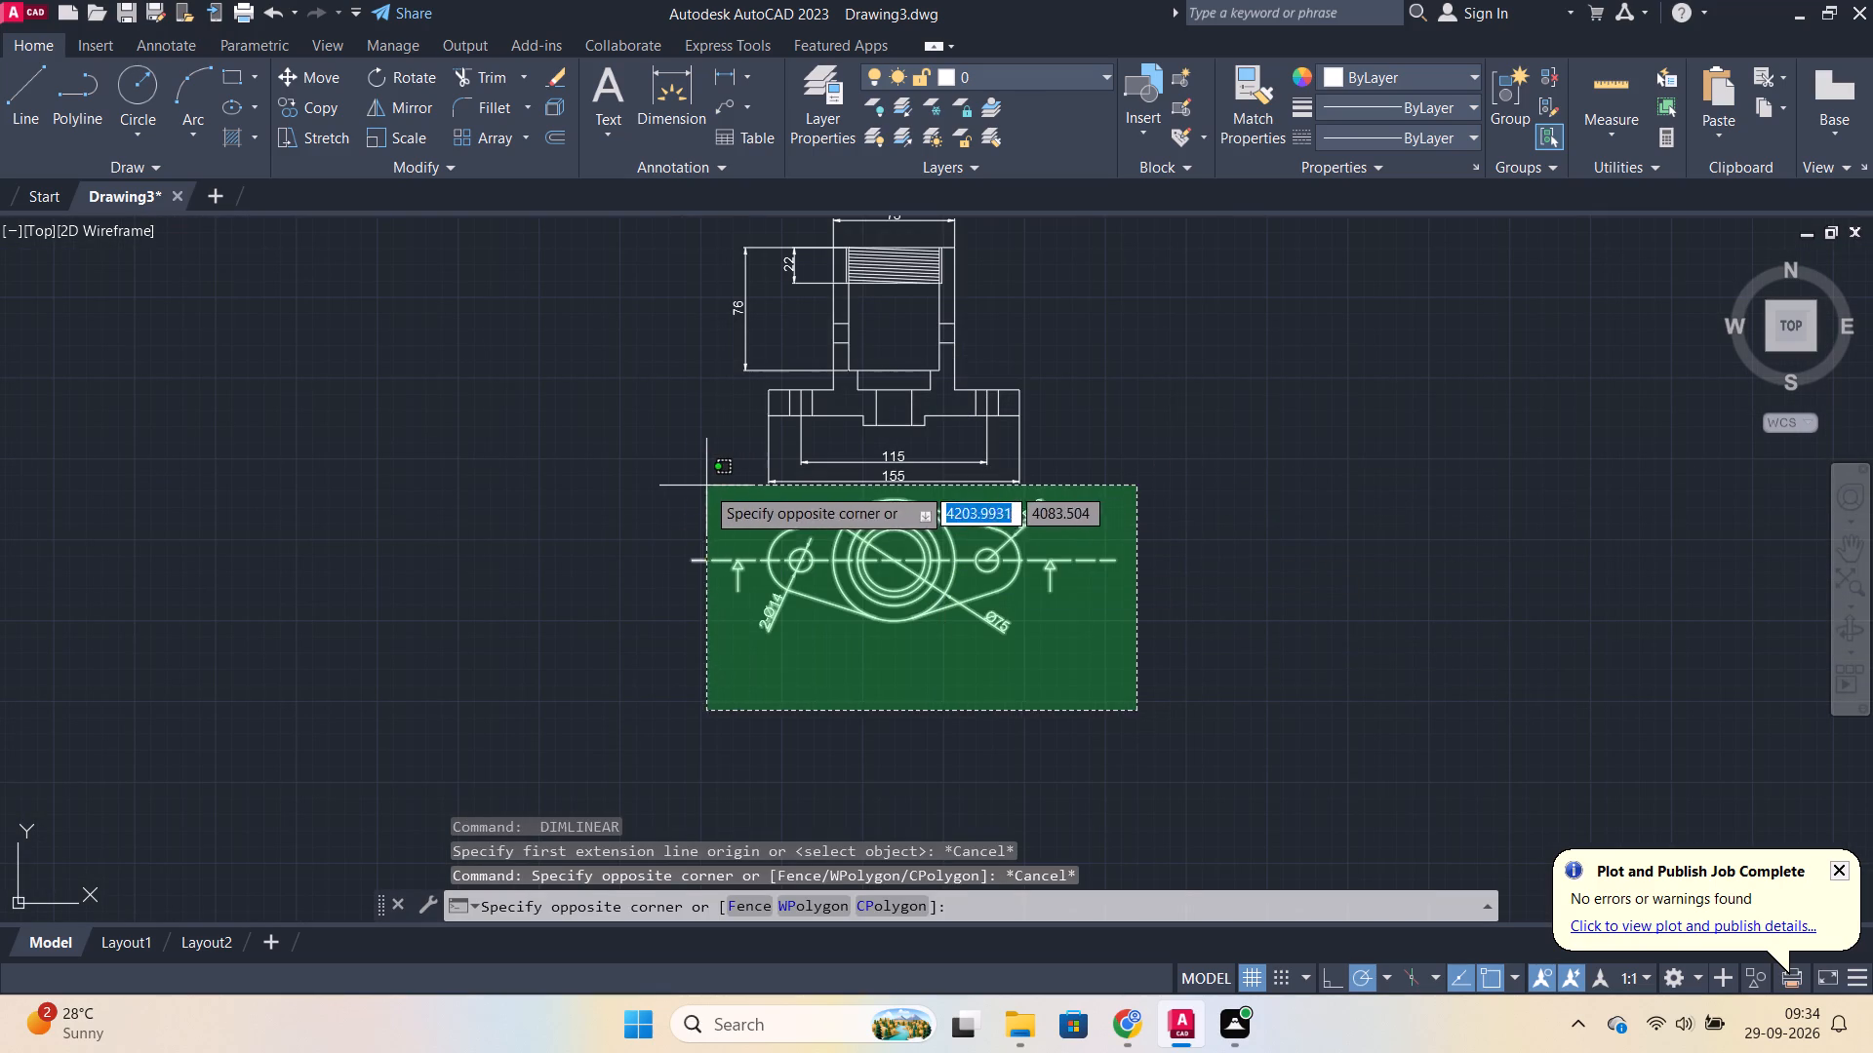
pyautogui.click(683, 496)
pyautogui.press('m')
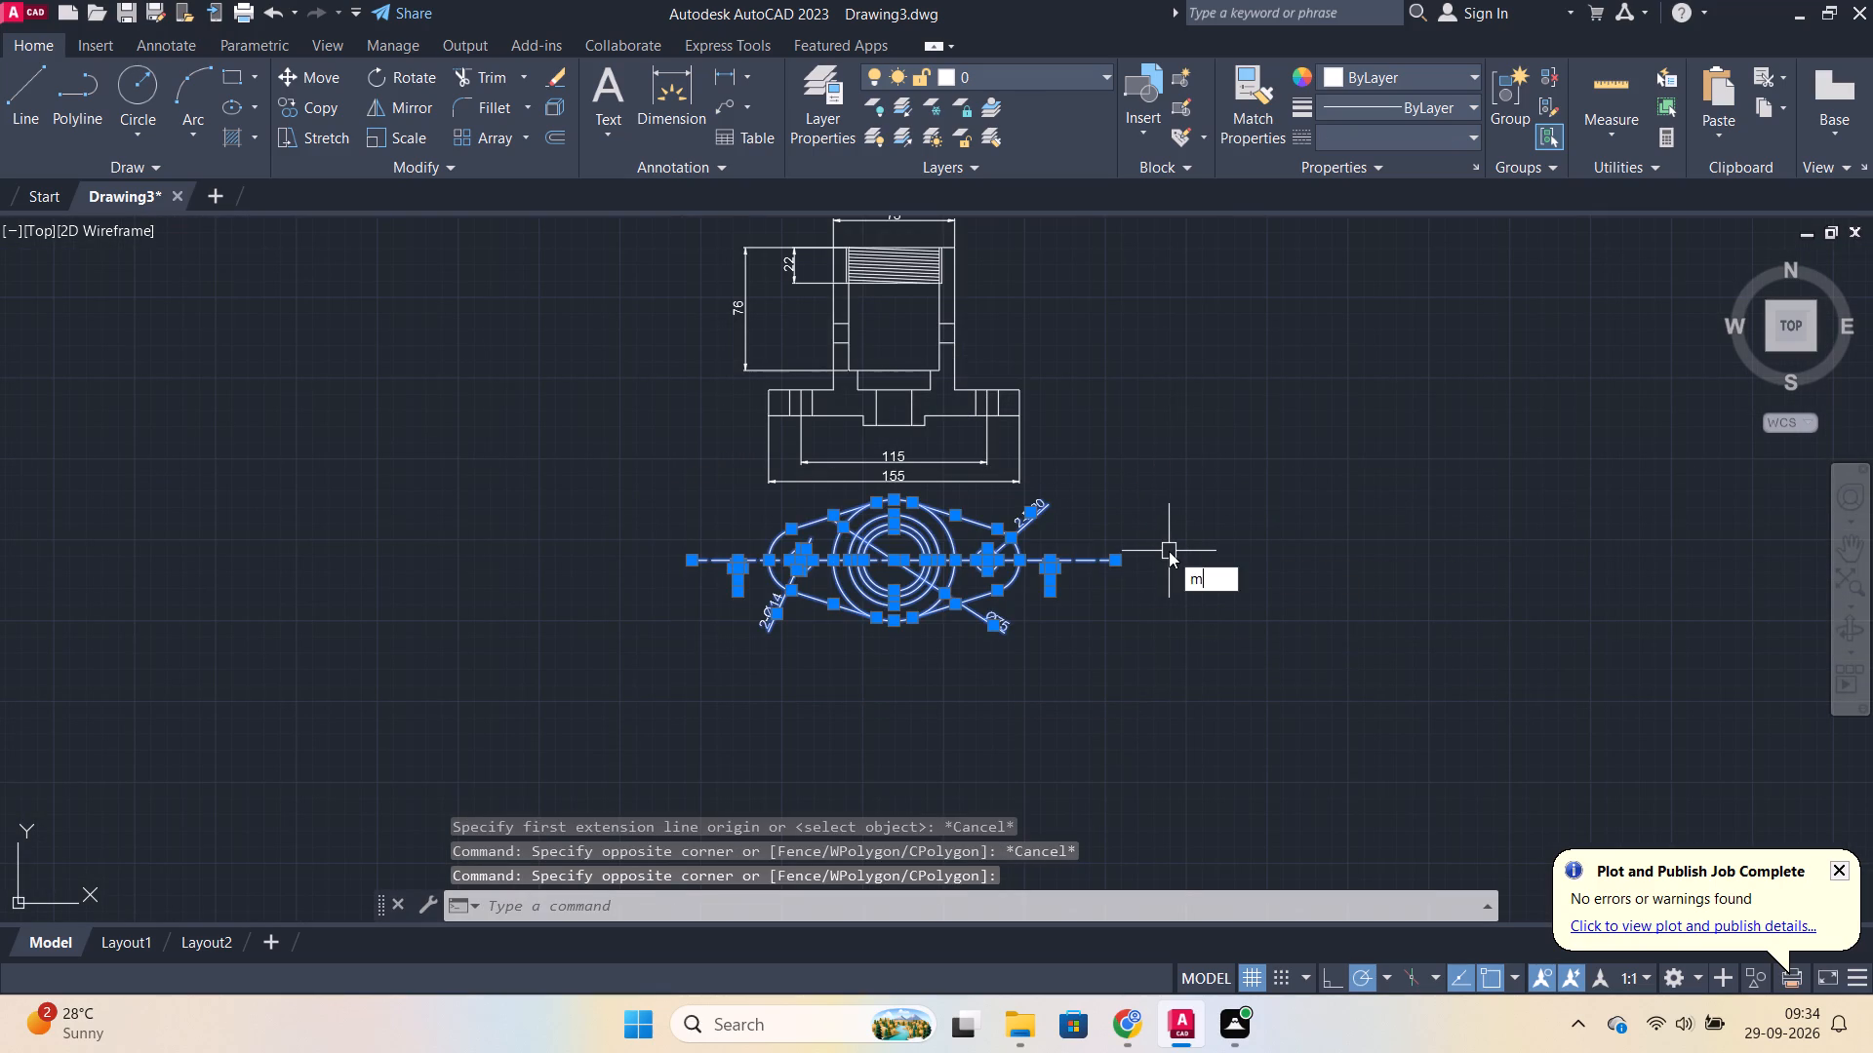
pyautogui.press('Return')
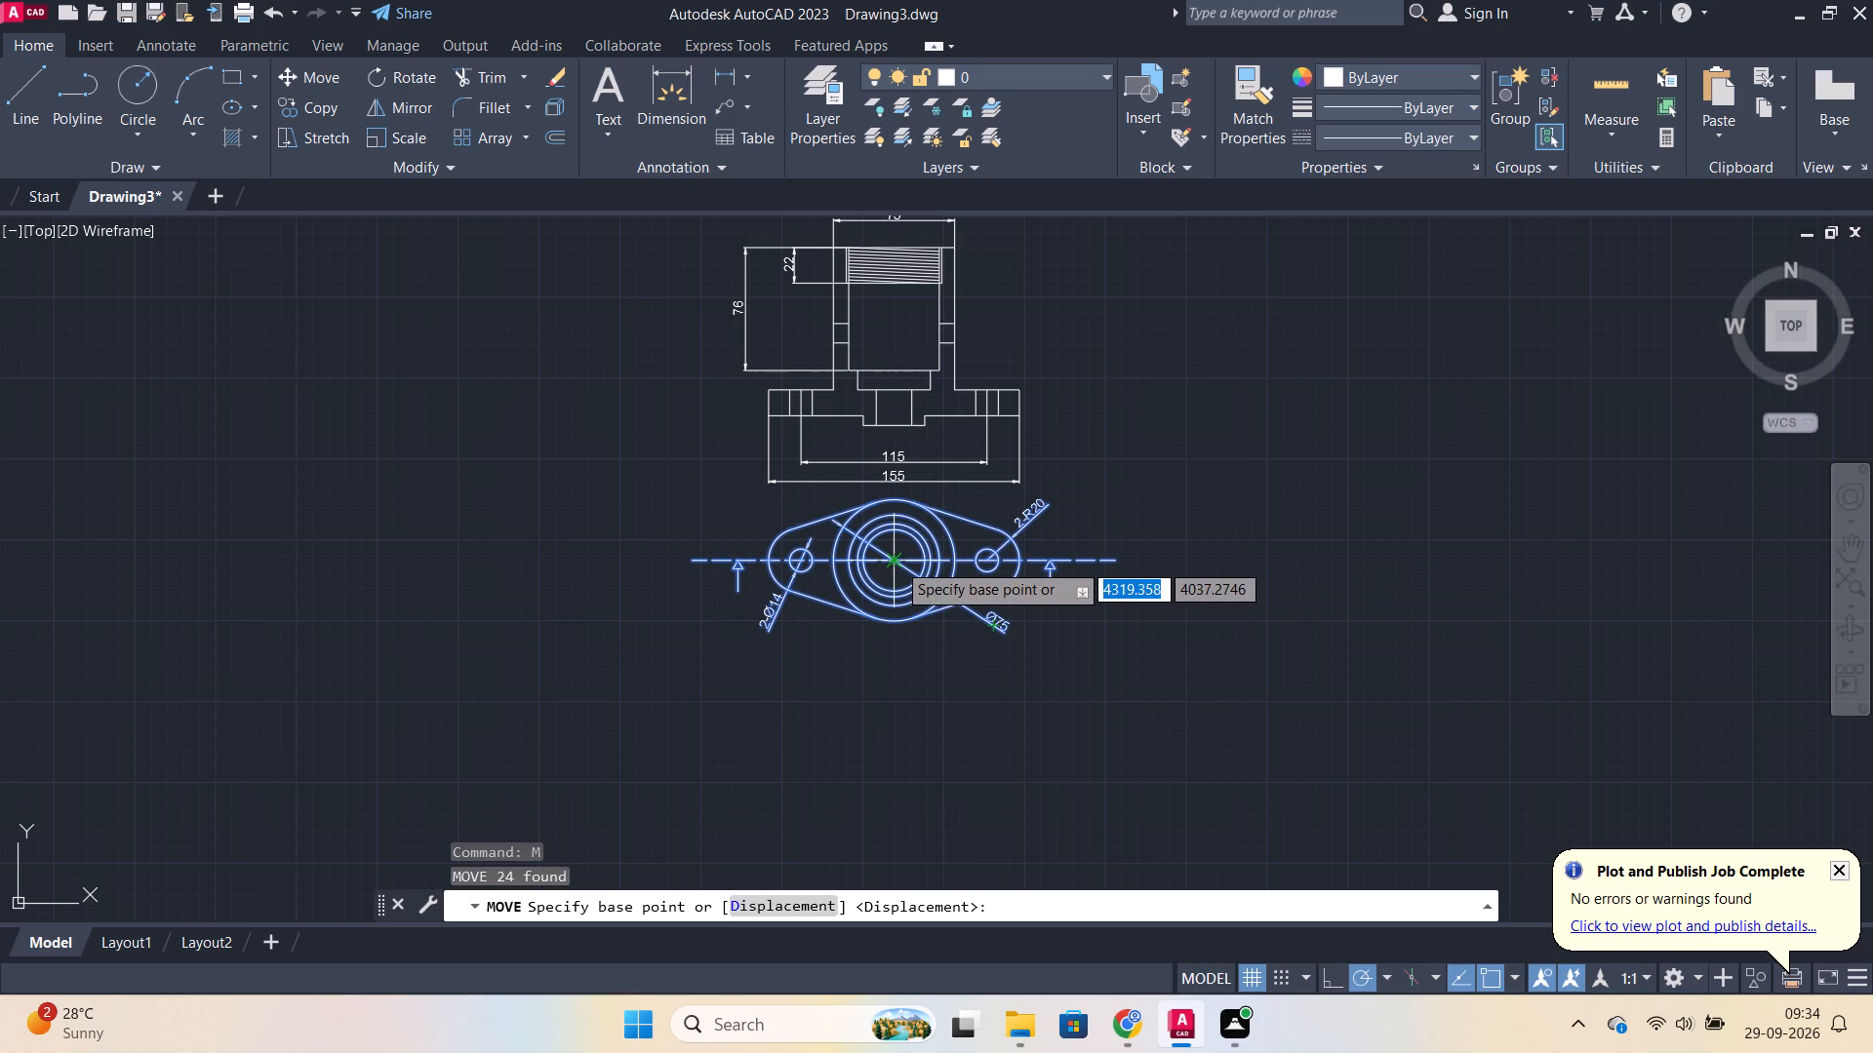
pyautogui.click(897, 562)
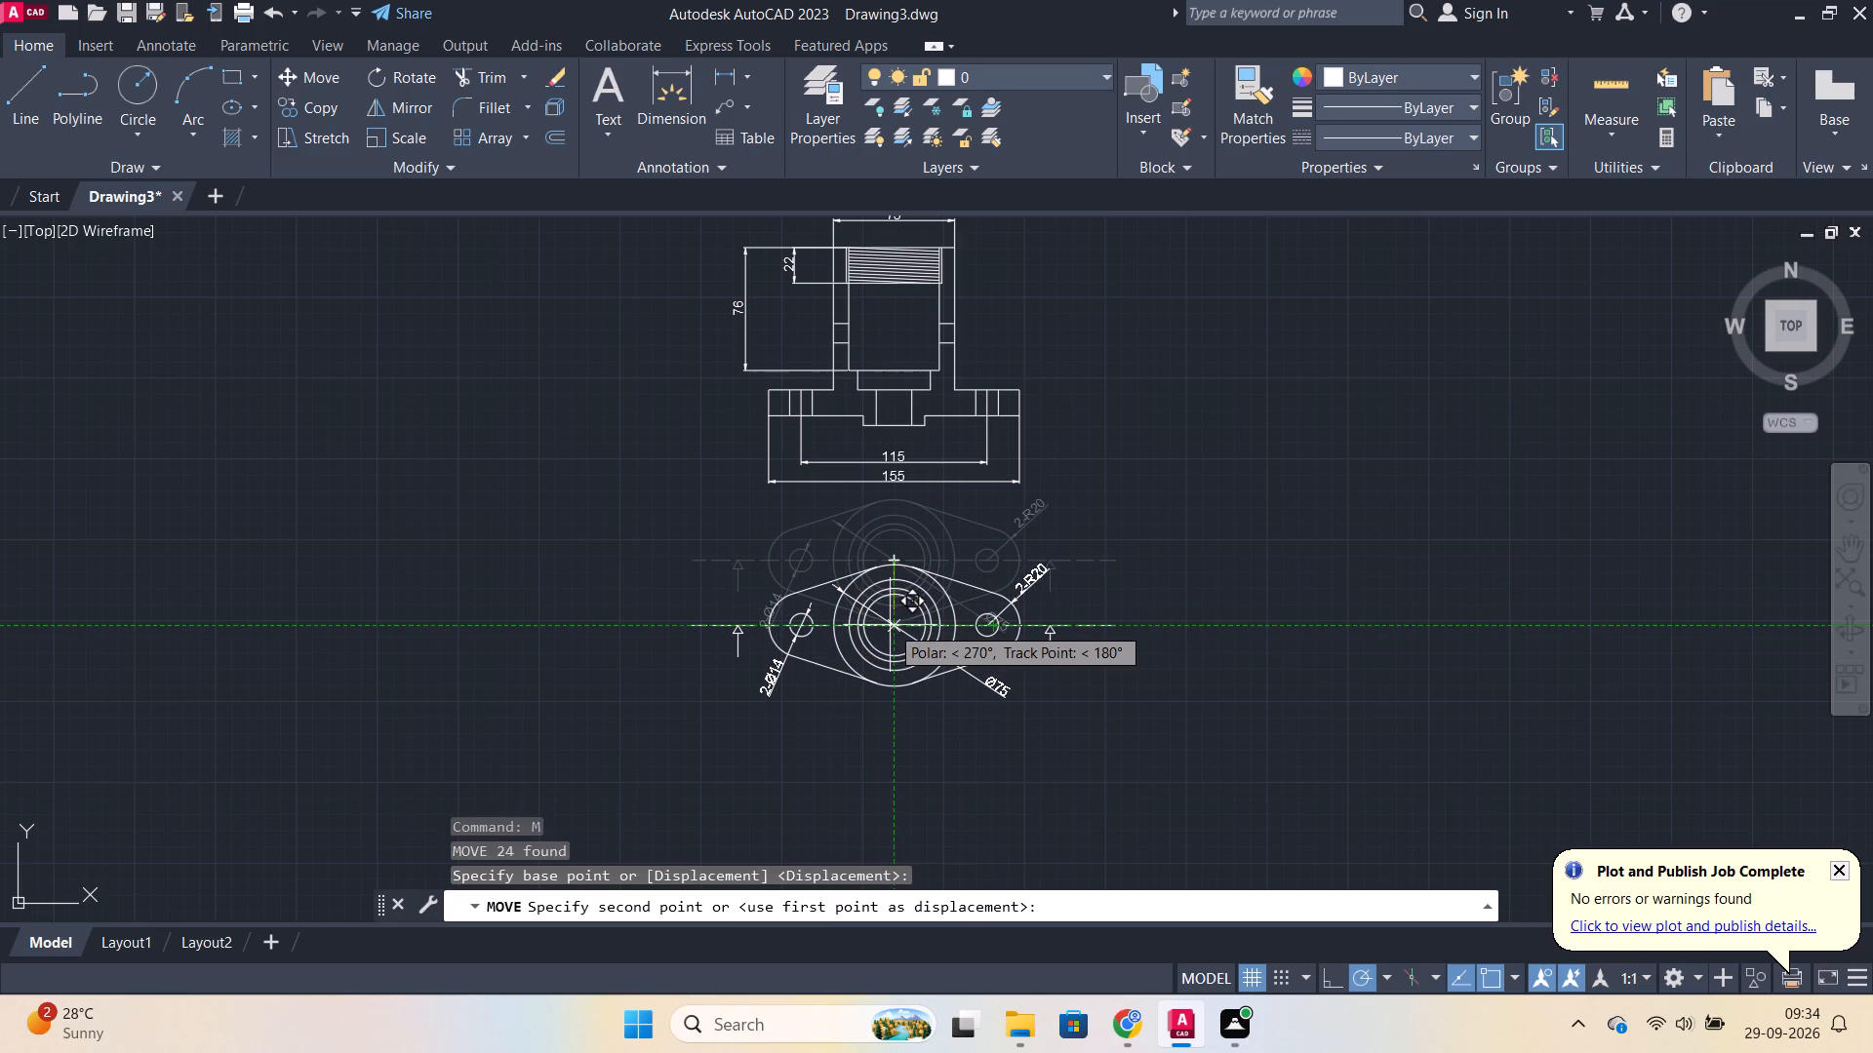
pyautogui.click(891, 625)
# Lower the base flange's overall width dimension line so it sits just above the top view.
pyautogui.scroll(1, 1003, 469)
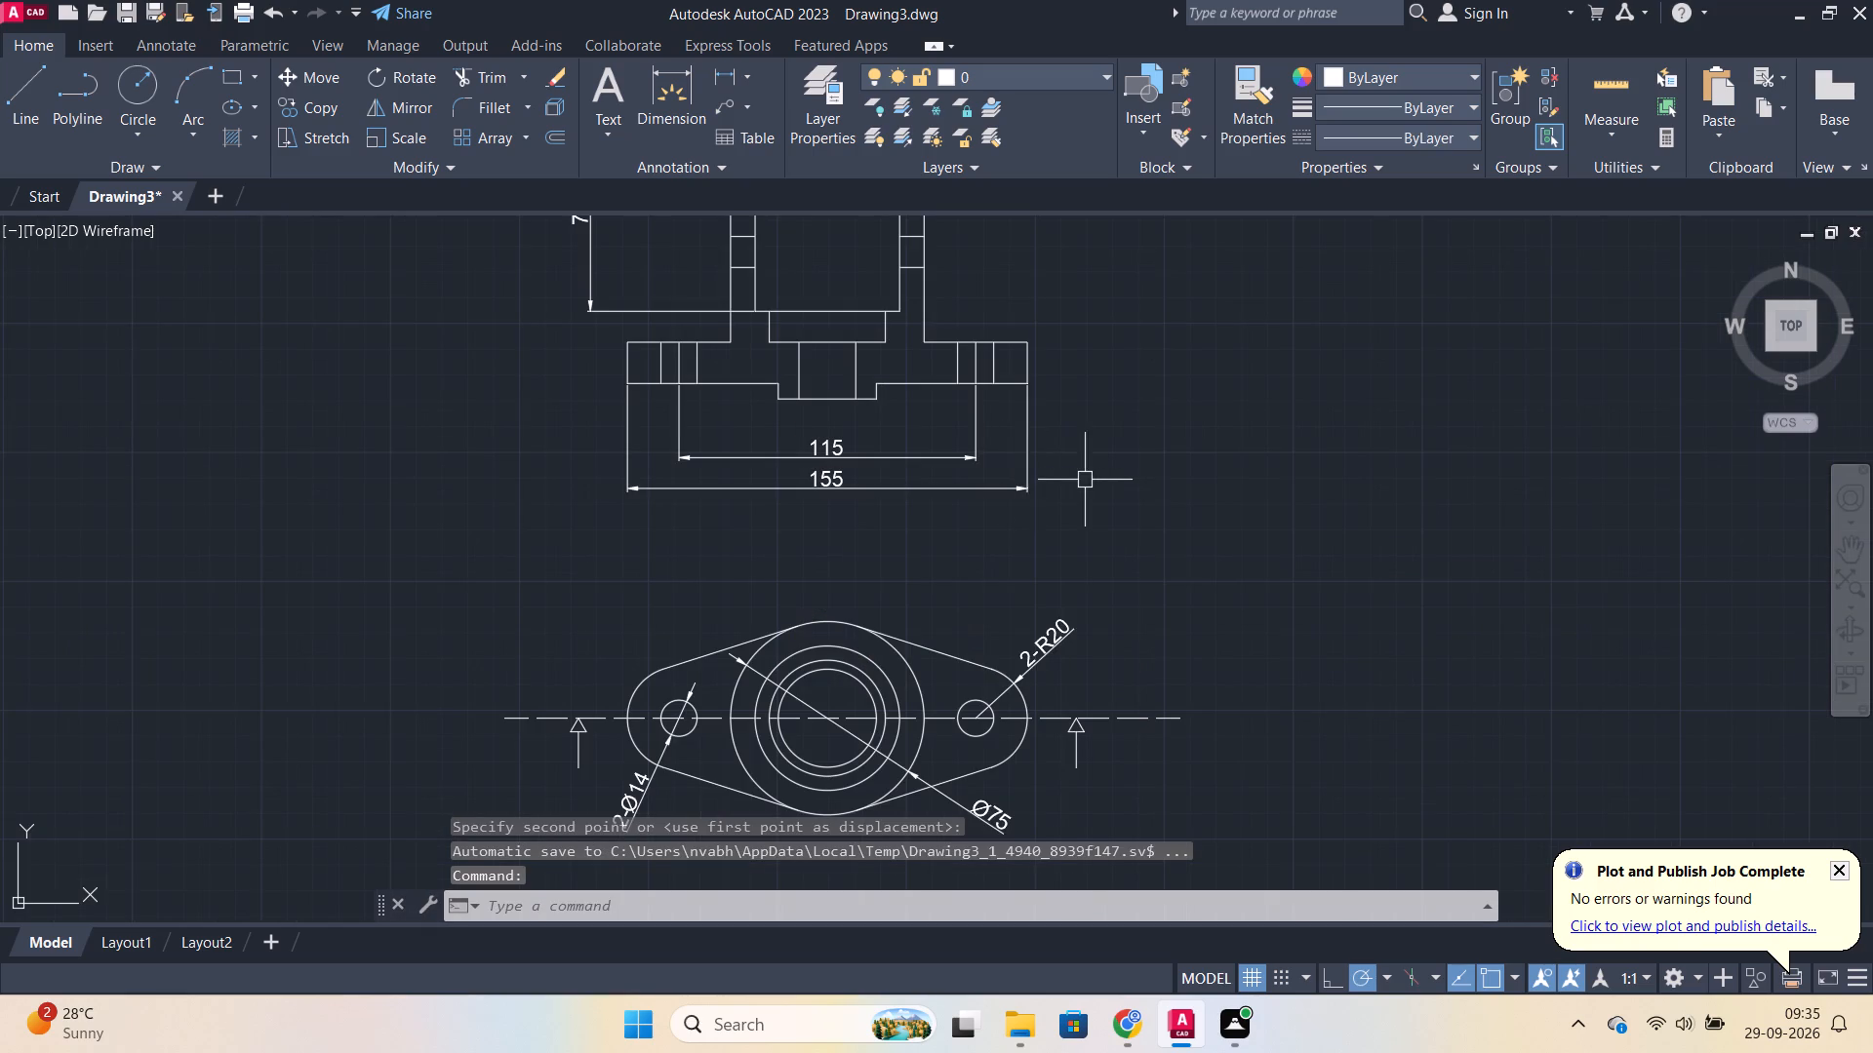
pyautogui.press('Escape')
pyautogui.click(880, 480)
pyautogui.click(839, 487)
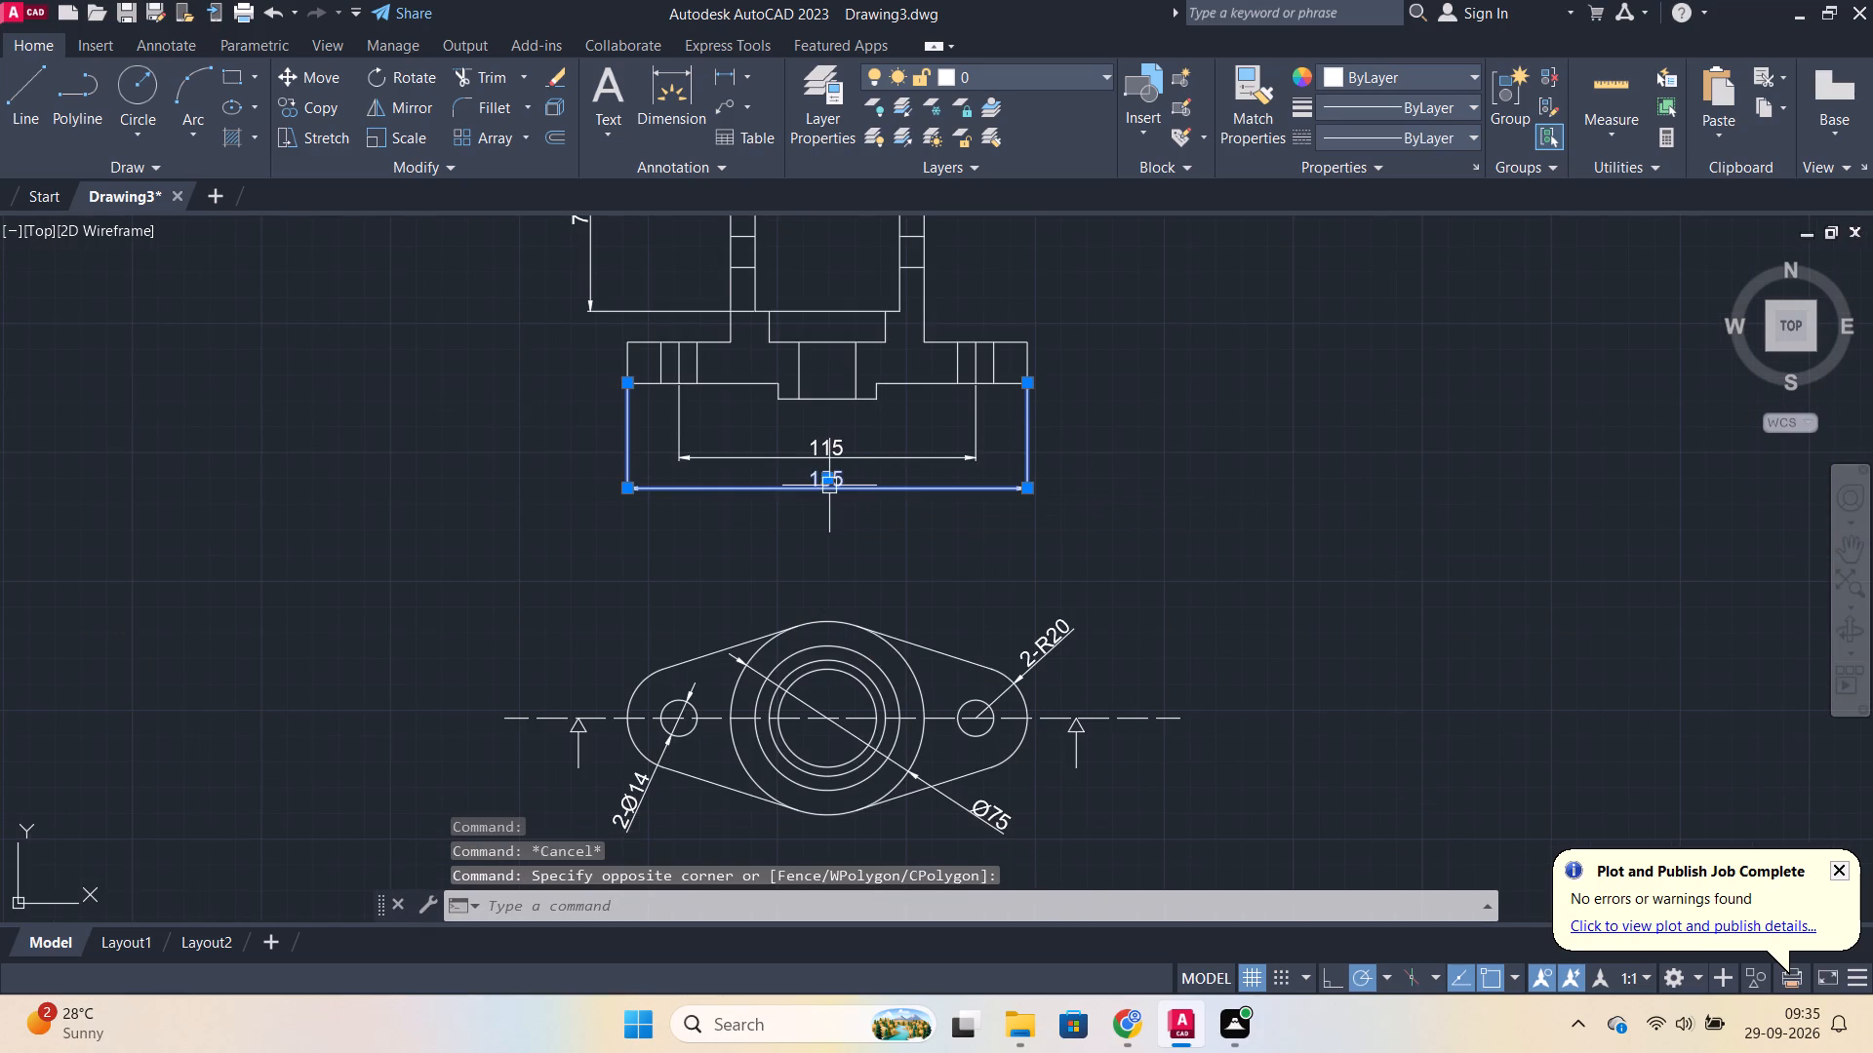
pyautogui.click(823, 483)
pyautogui.click(817, 562)
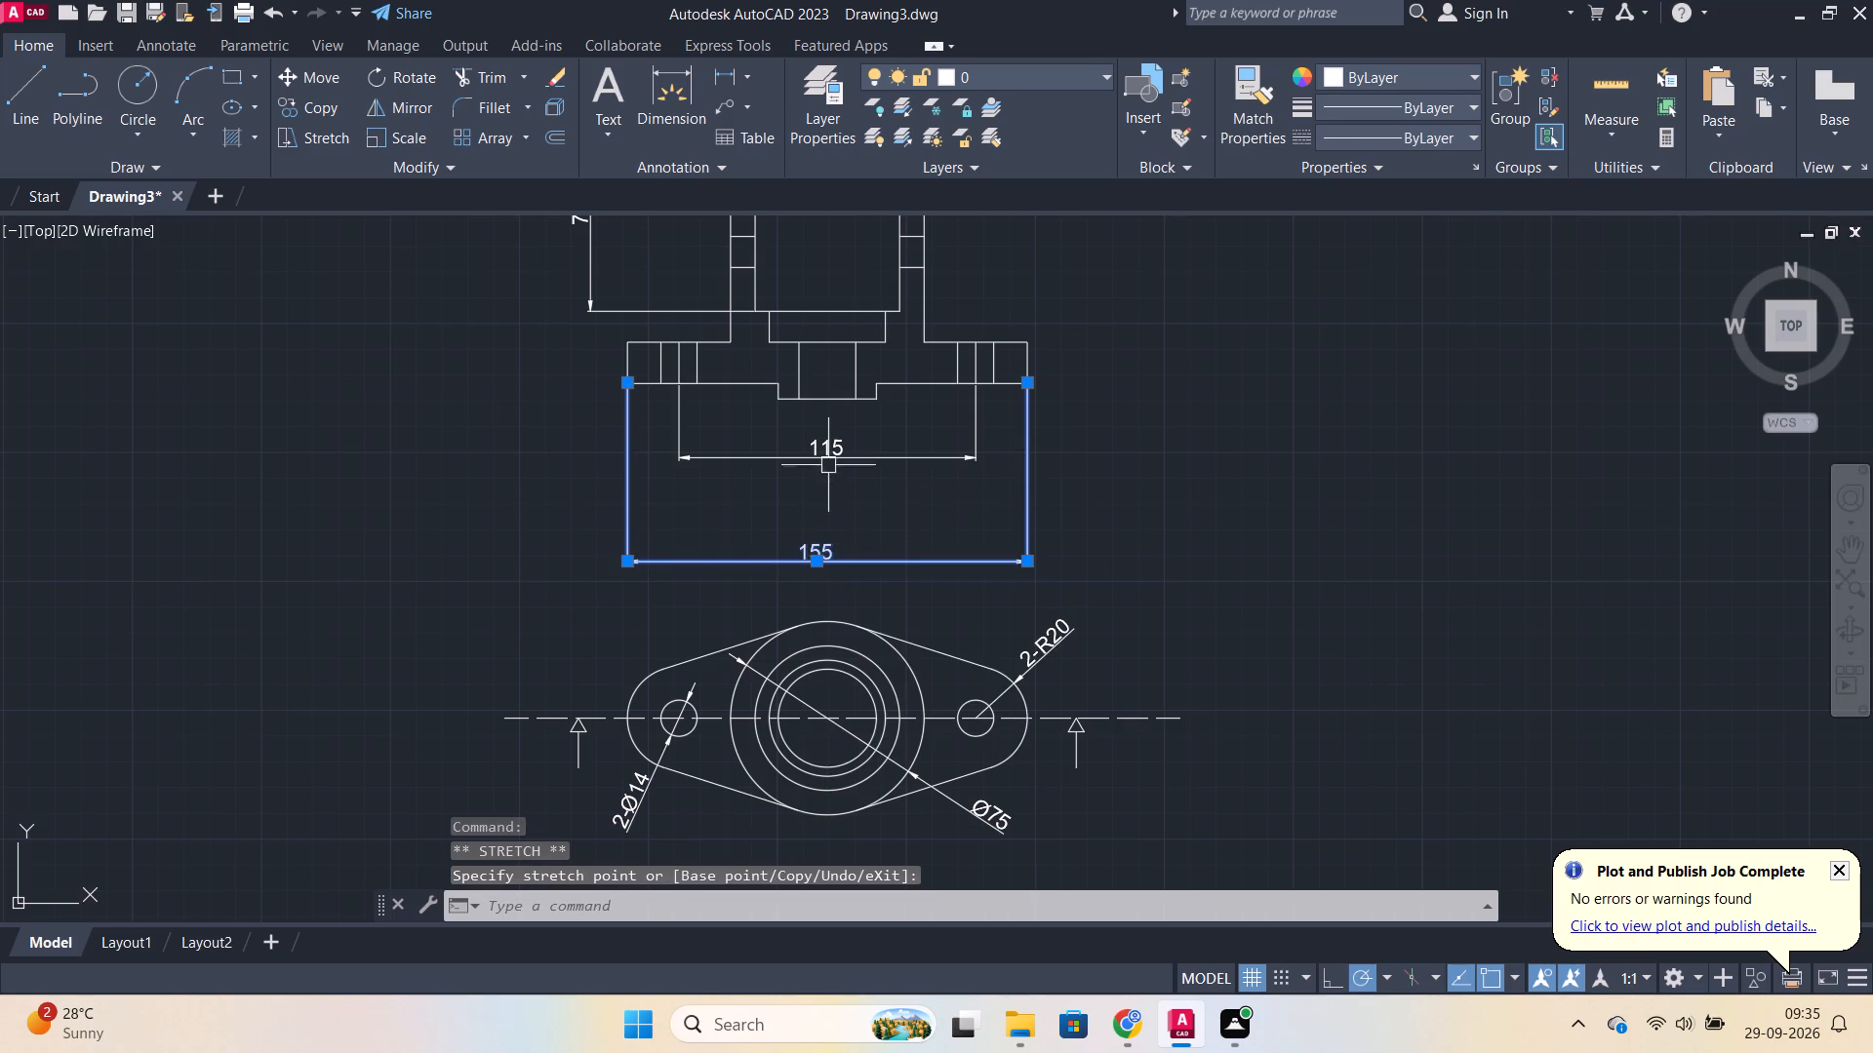
# Lower the bolt hole spacing dimension line so it sits just above the overall width dimension.
pyautogui.click(830, 453)
pyautogui.click(830, 448)
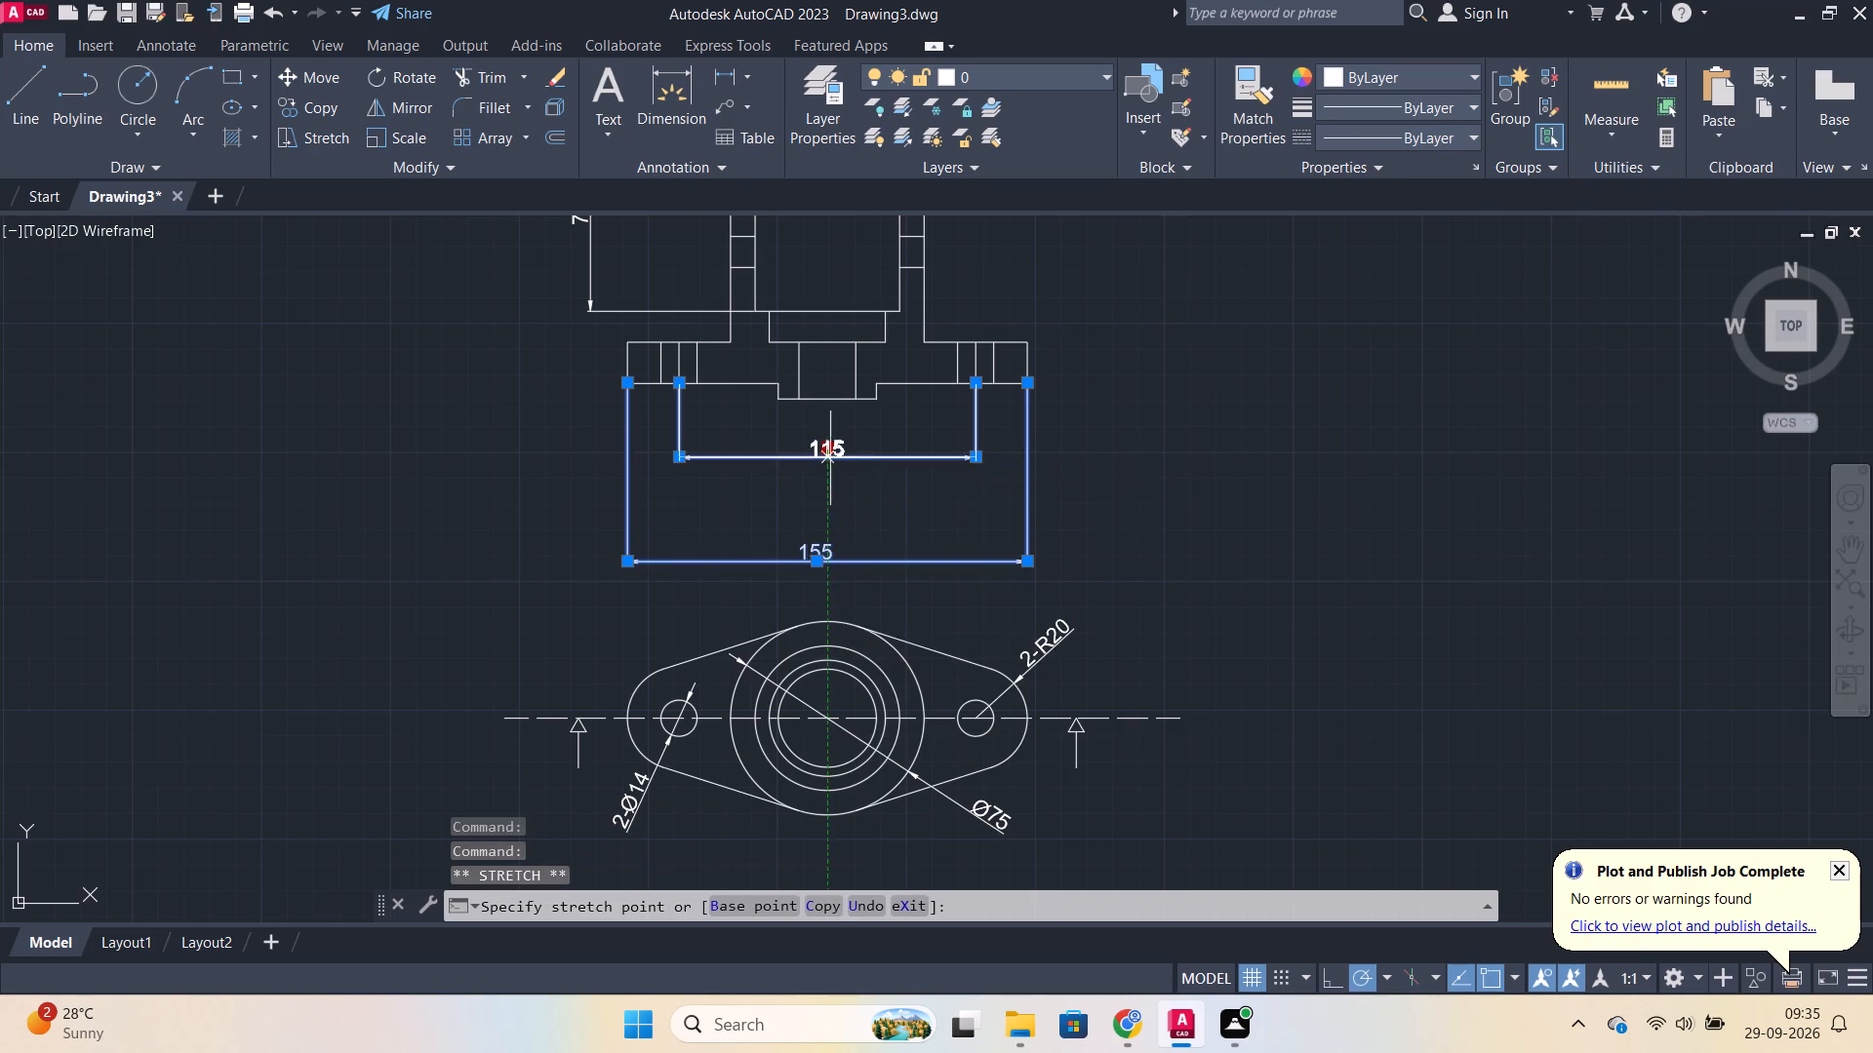
pyautogui.click(825, 504)
pyautogui.press('Escape')
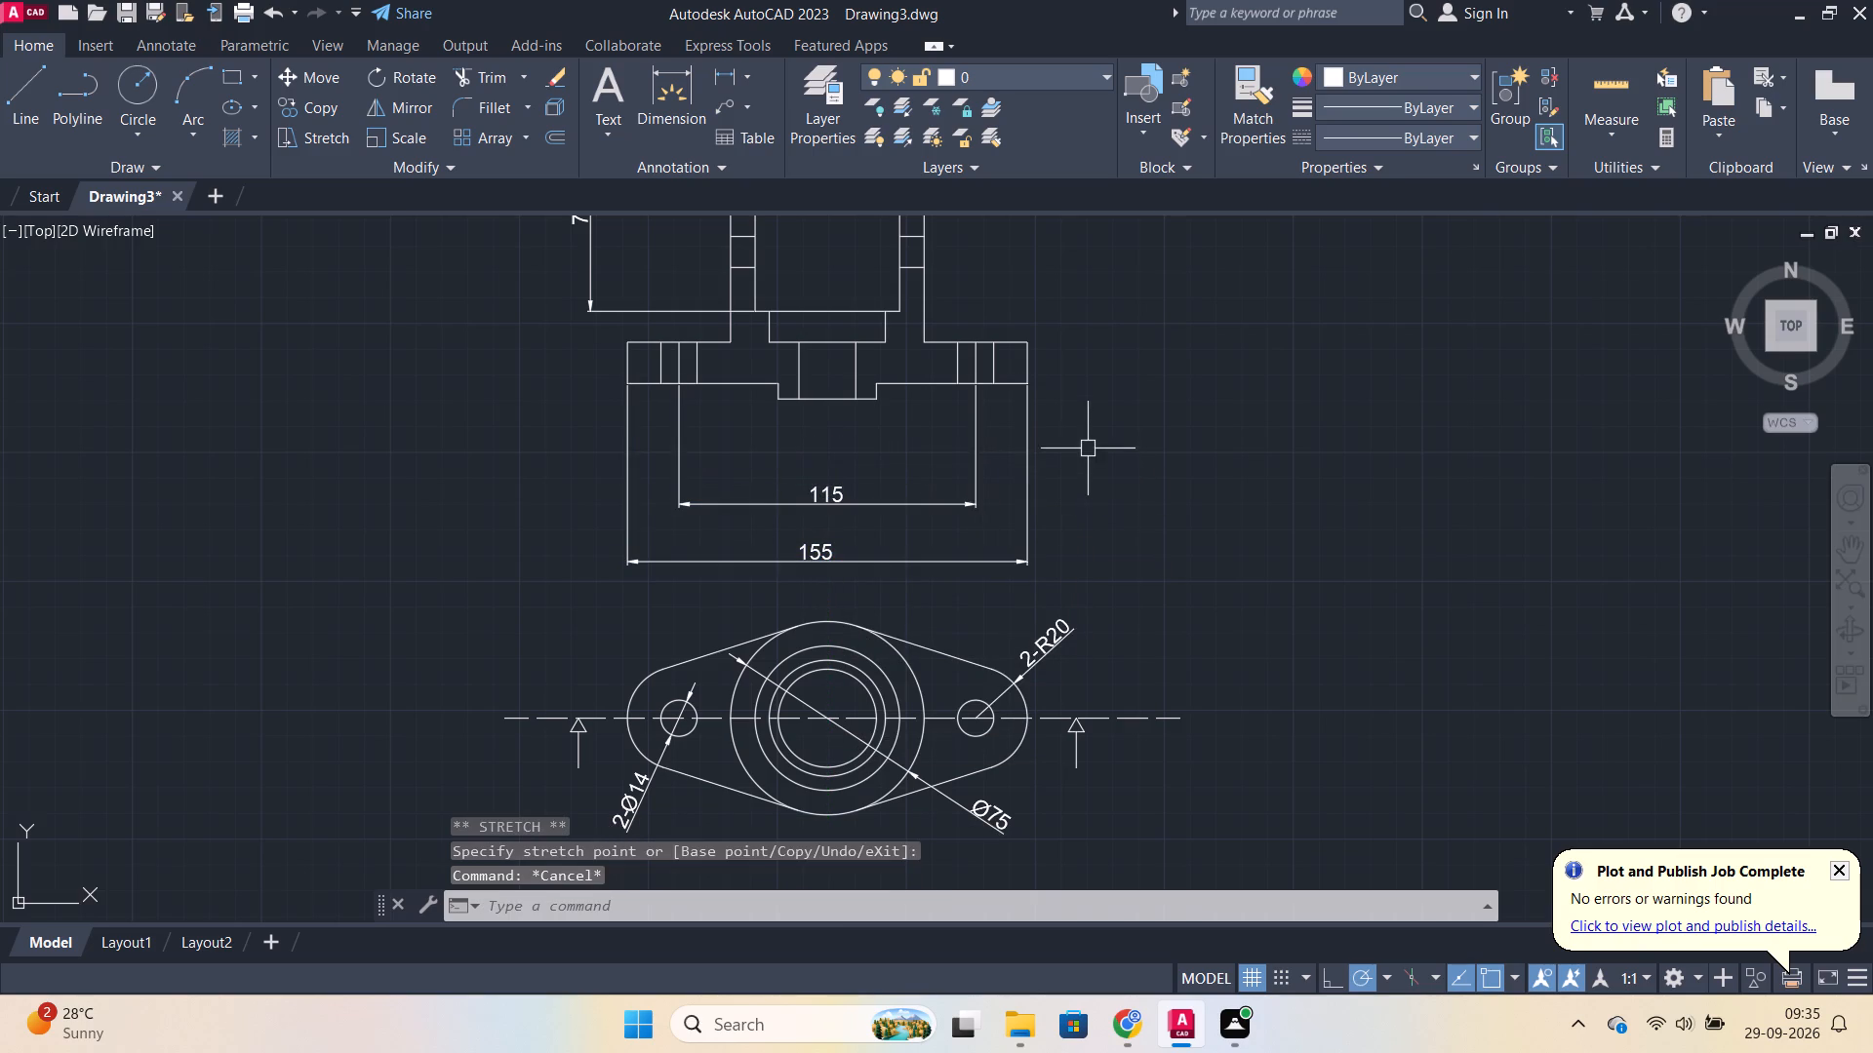
pyautogui.scroll(1, 858, 472)
pyautogui.scroll(-1, 855, 410)
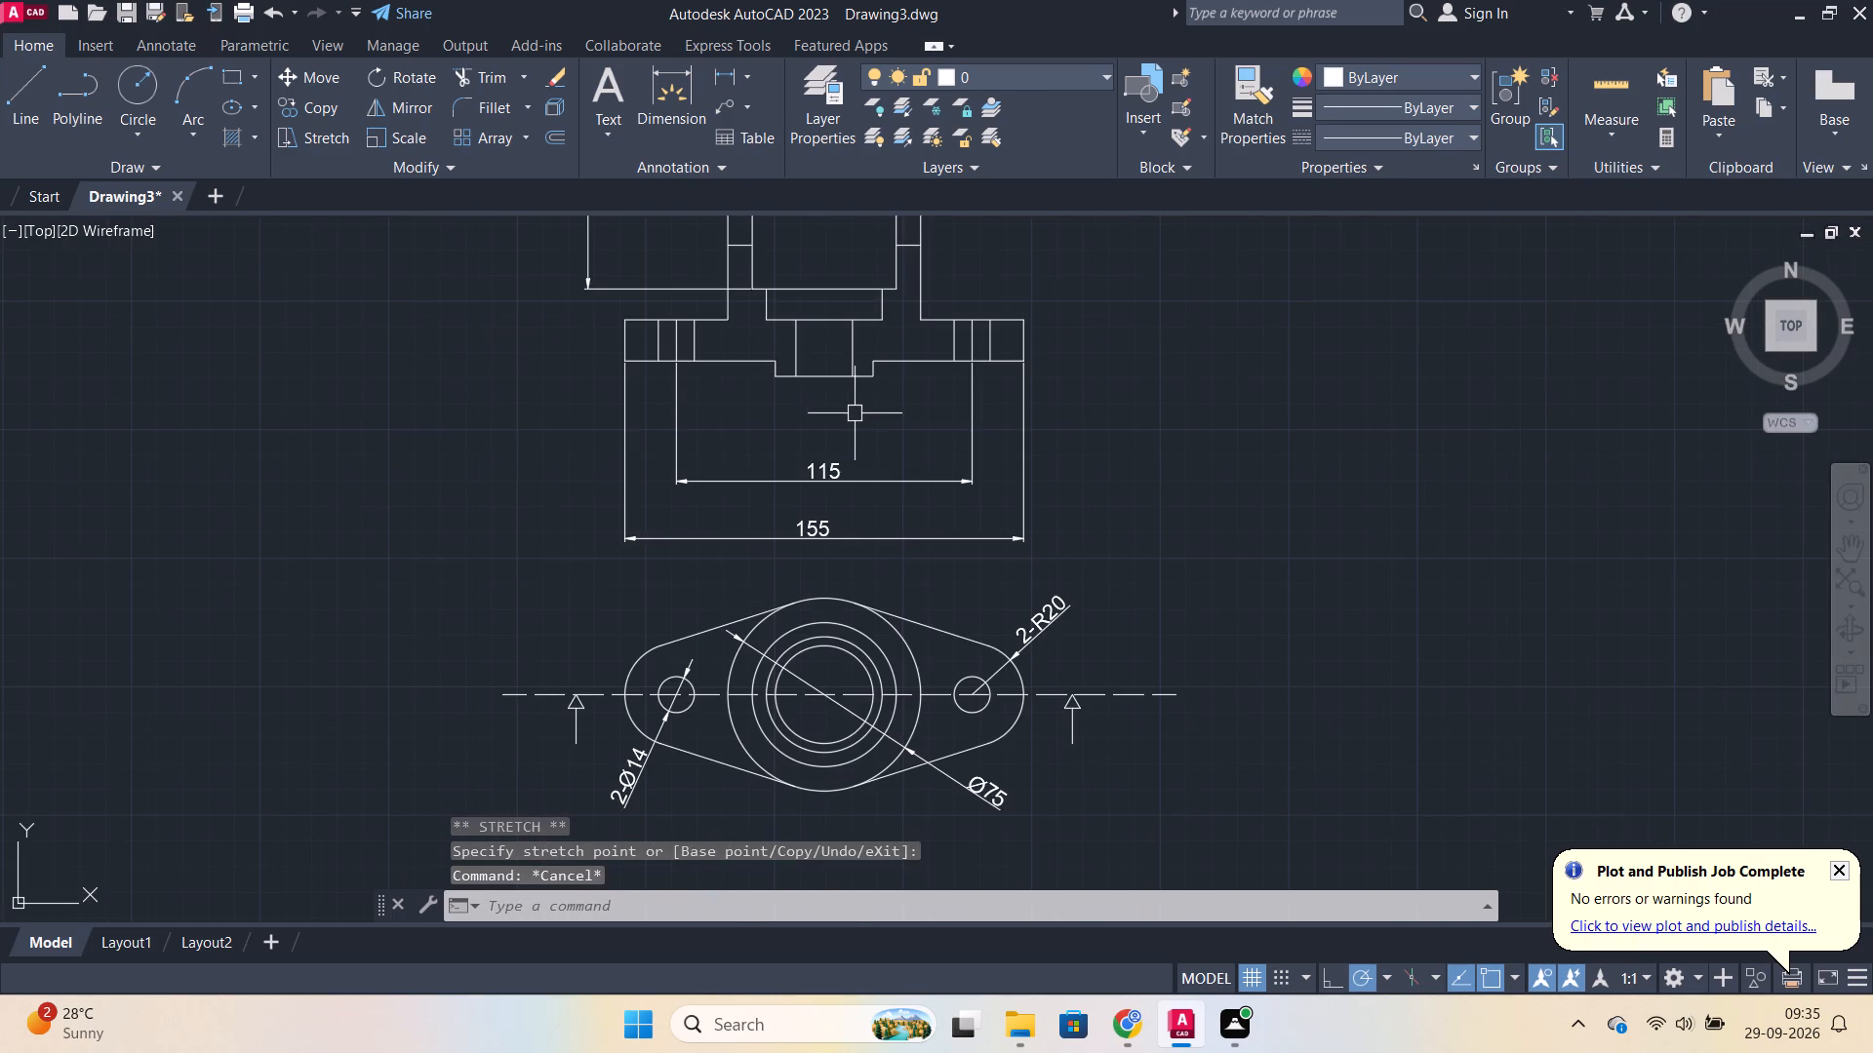
pyautogui.click(828, 483)
pyautogui.click(828, 483)
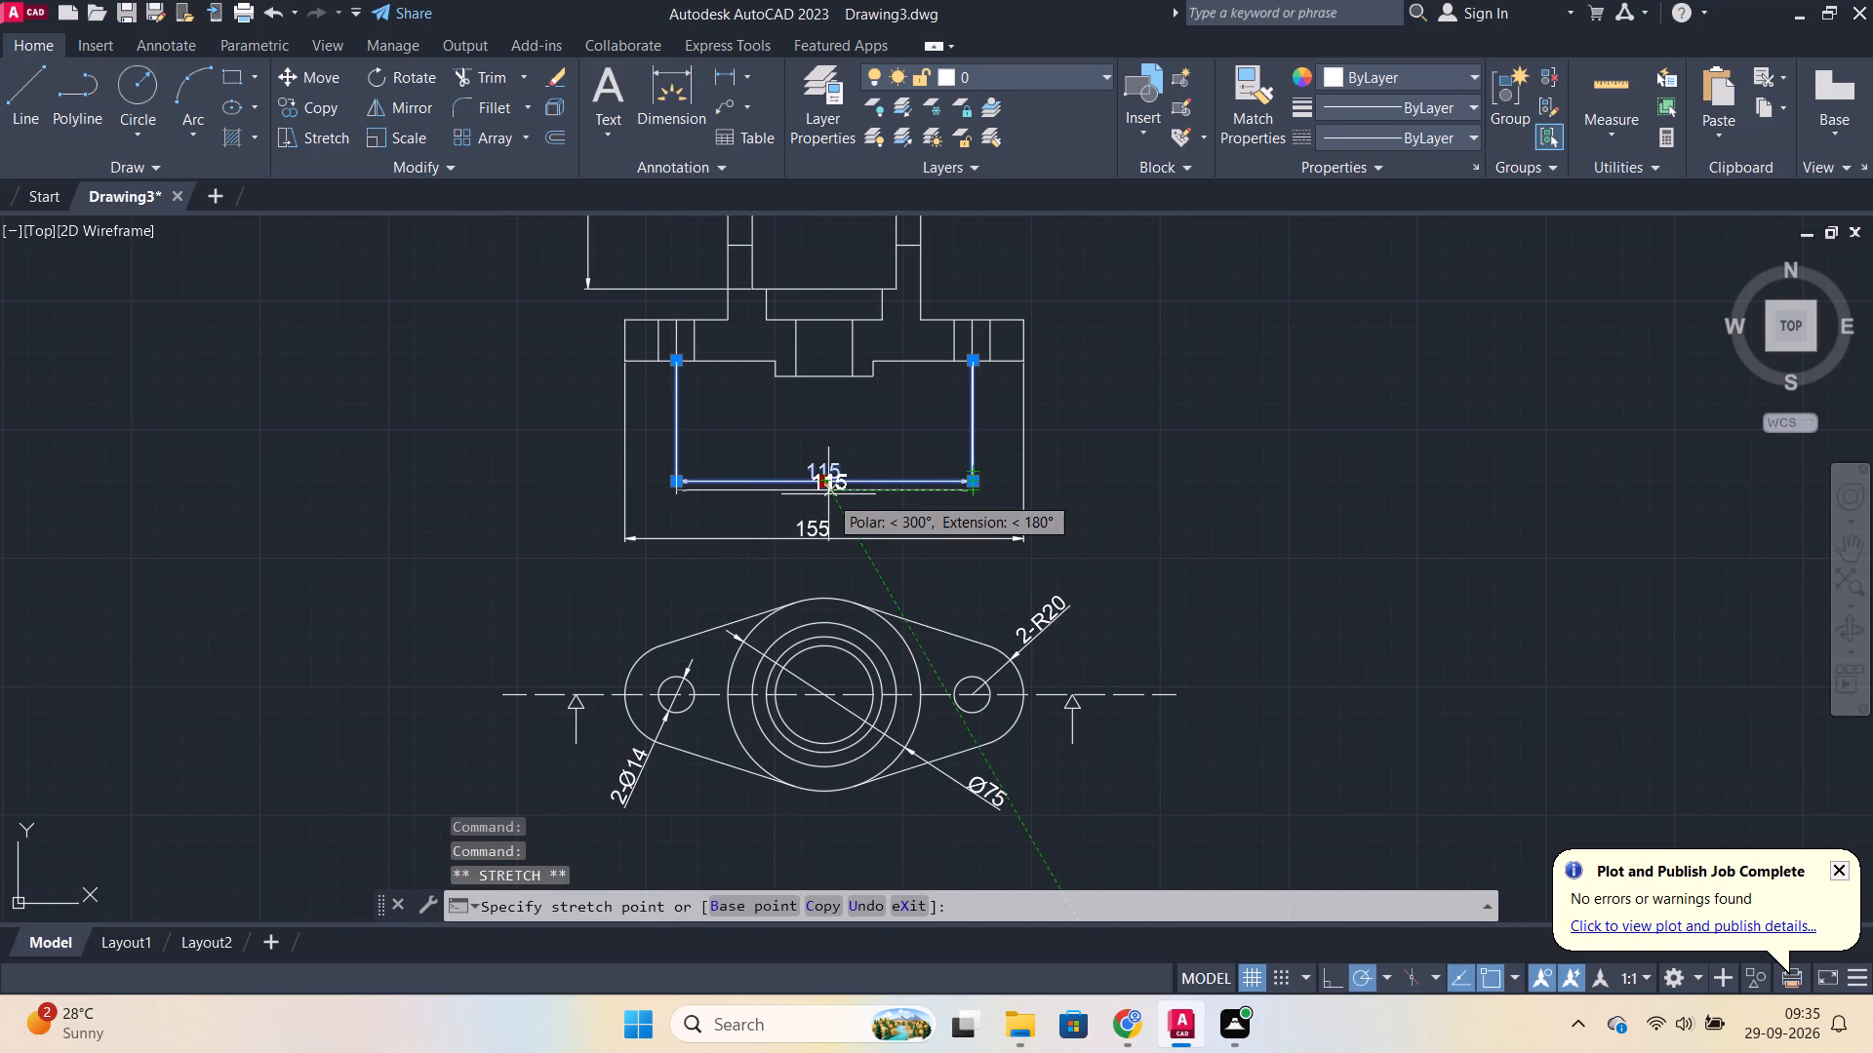
pyautogui.click(828, 494)
pyautogui.press('Escape')
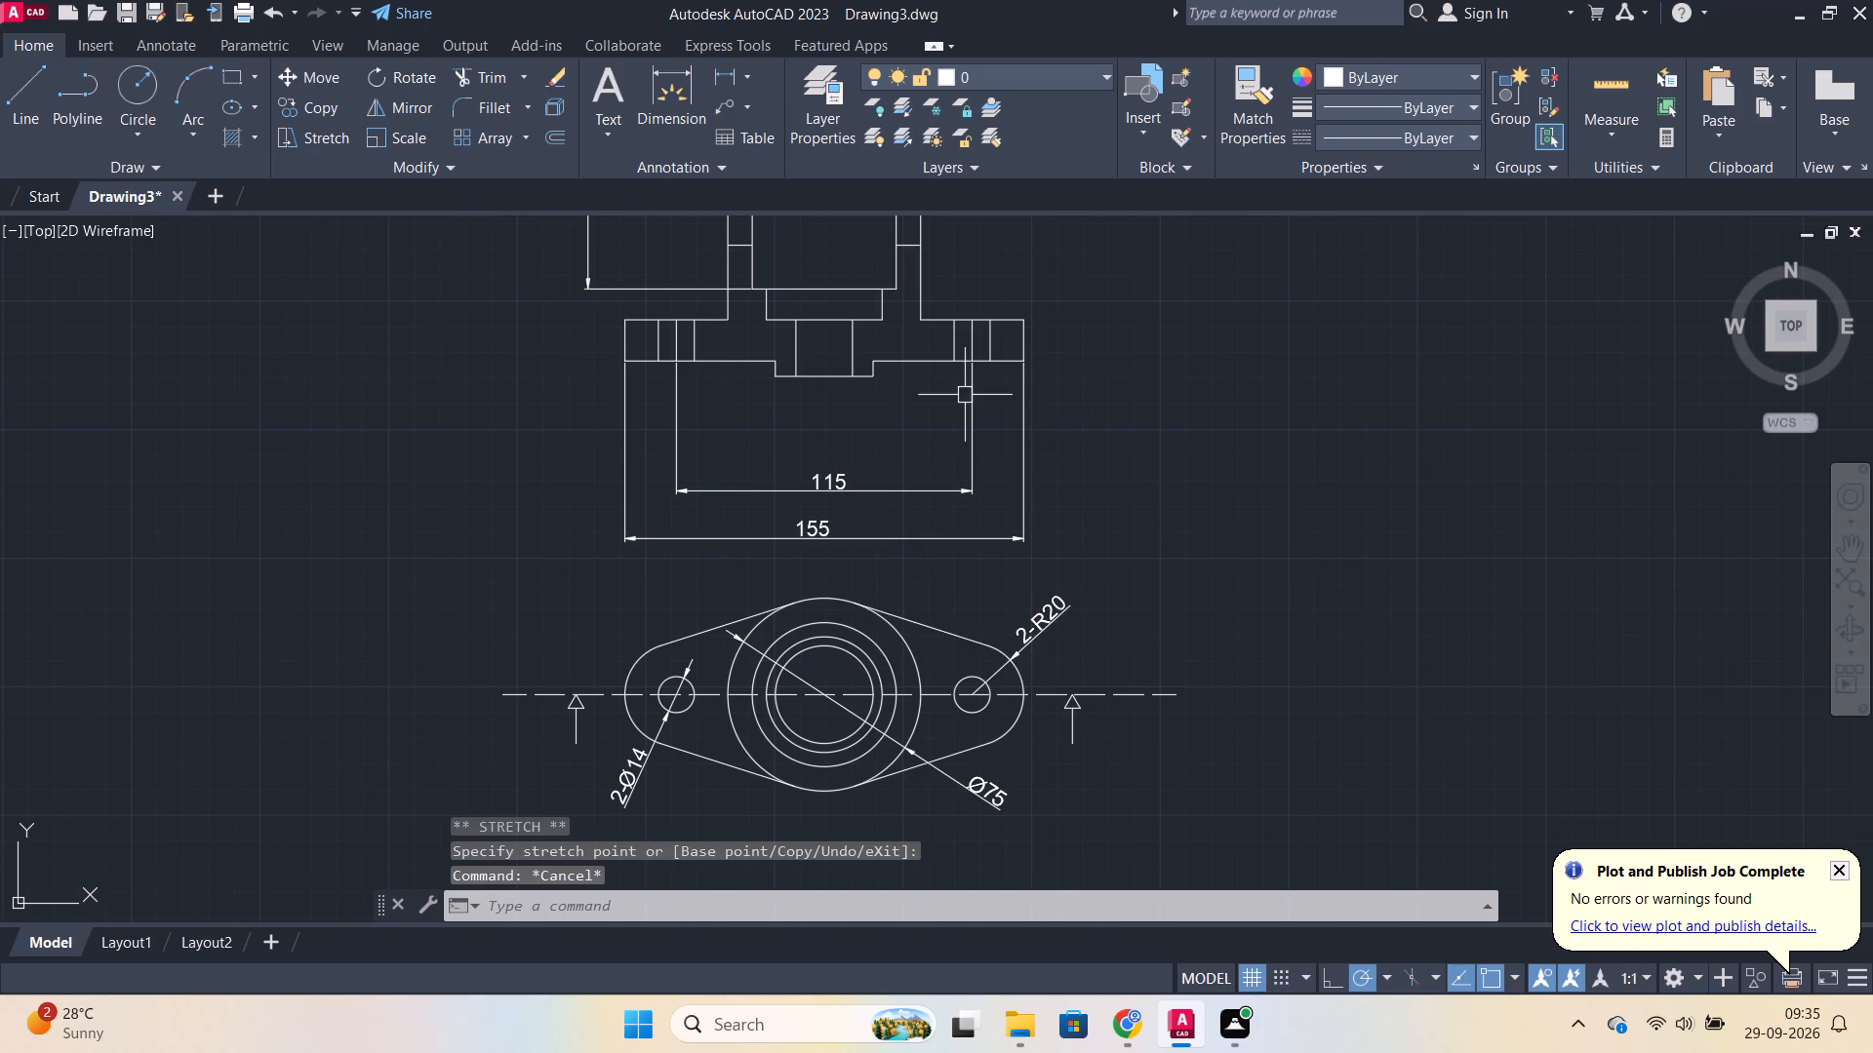
pyautogui.press('space')
pyautogui.press('Escape')
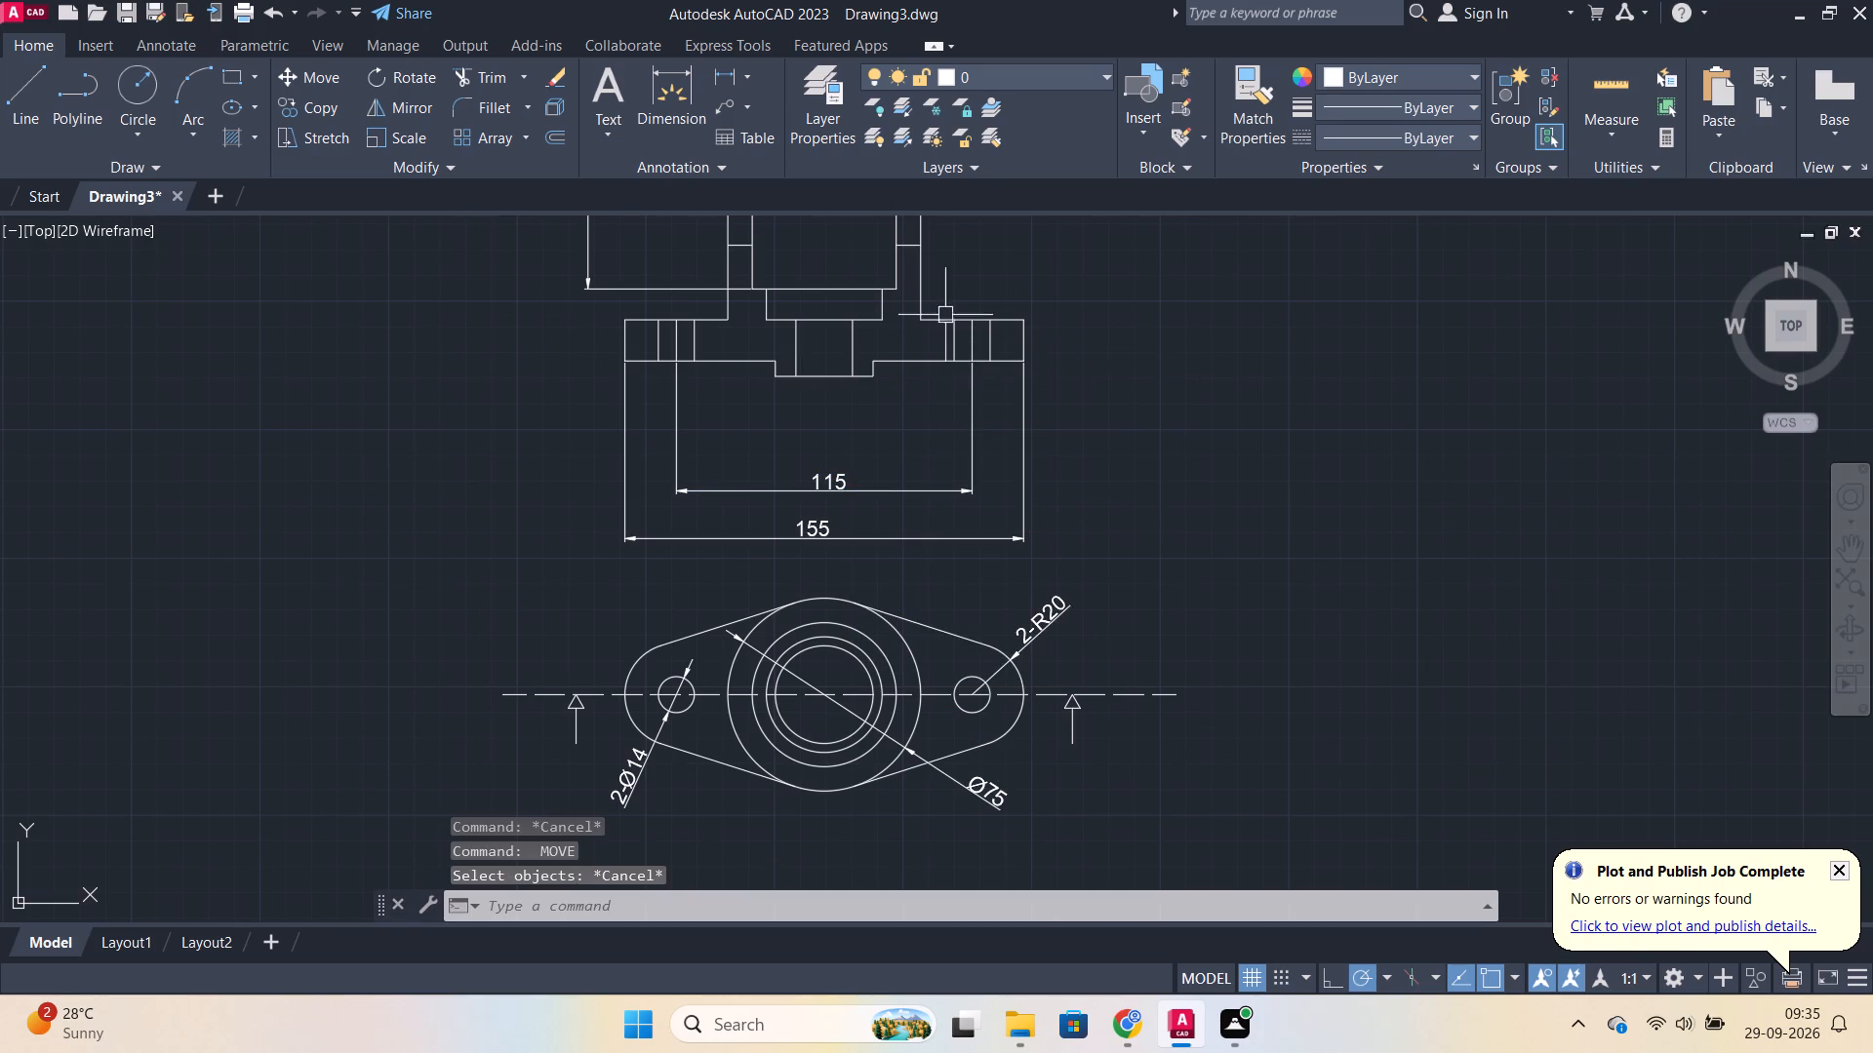
# Add a horizontal linear dimension across the small boss beneath the front view's base flange, placed above the hole spacing dimension.
pyautogui.click(717, 78)
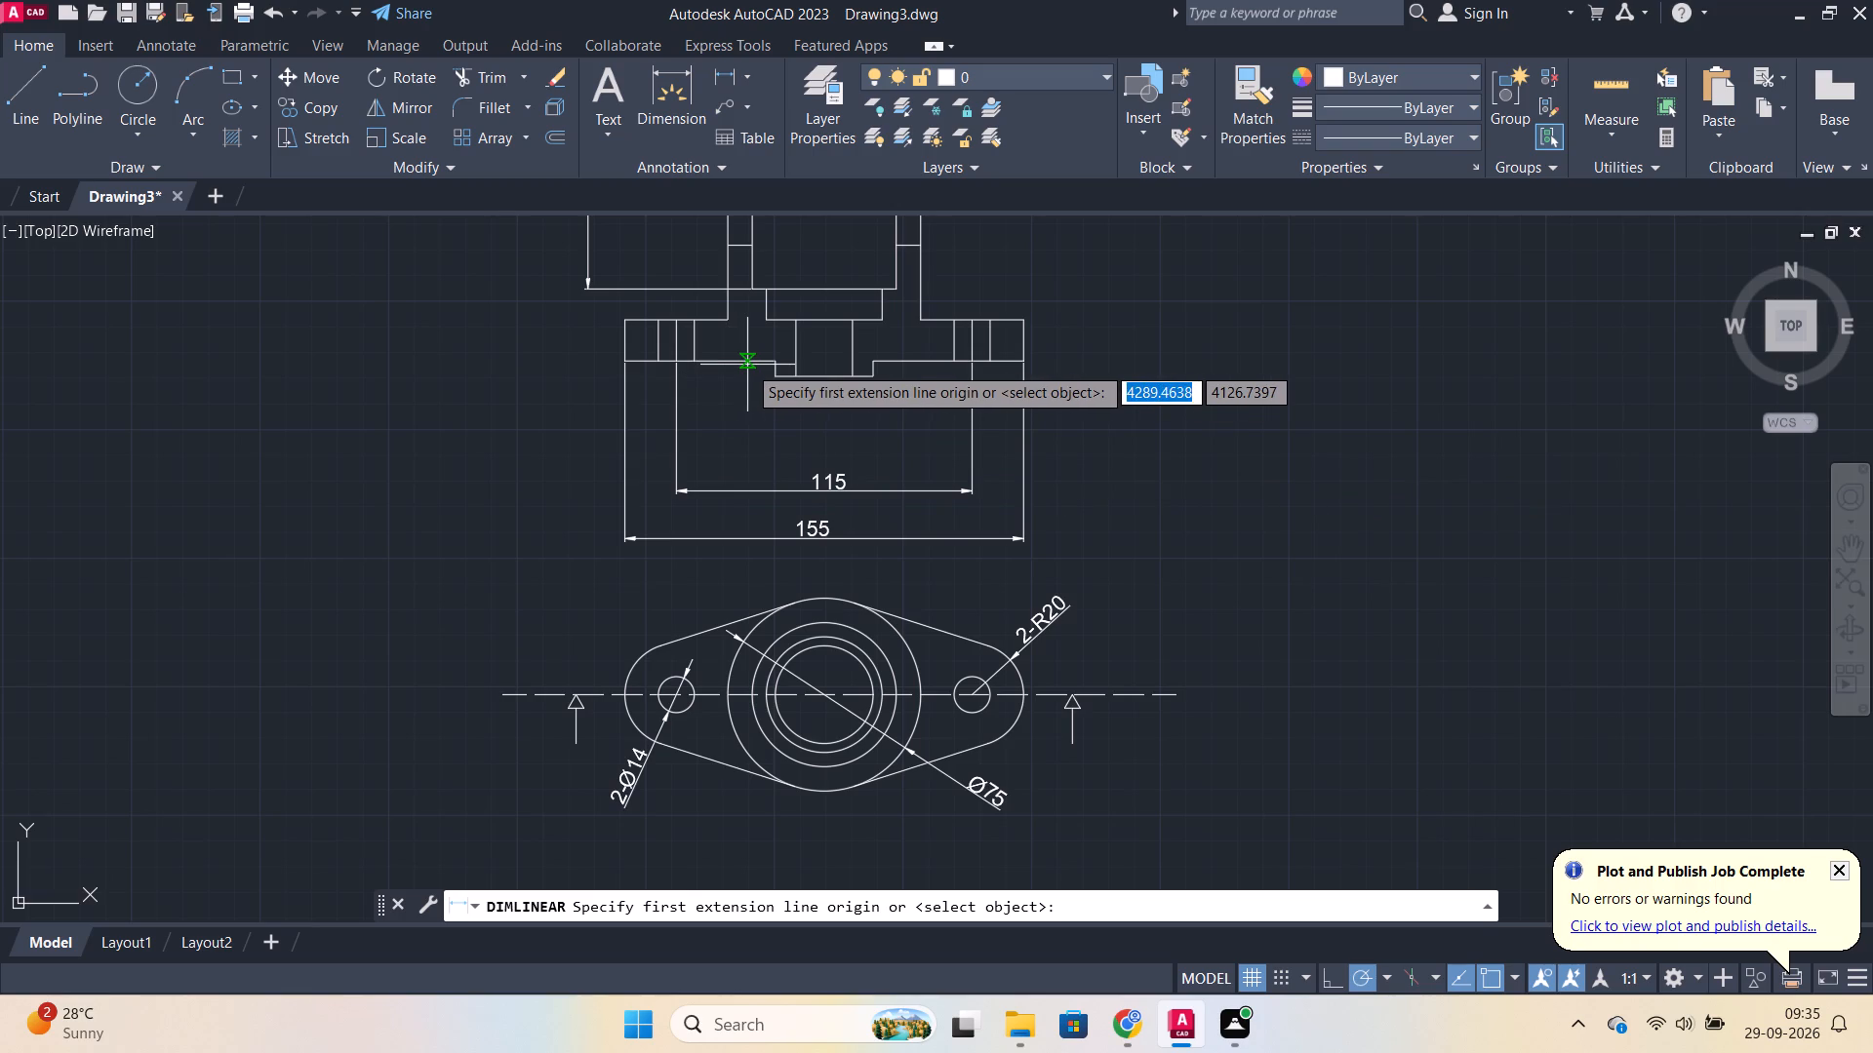
pyautogui.scroll(1, 747, 365)
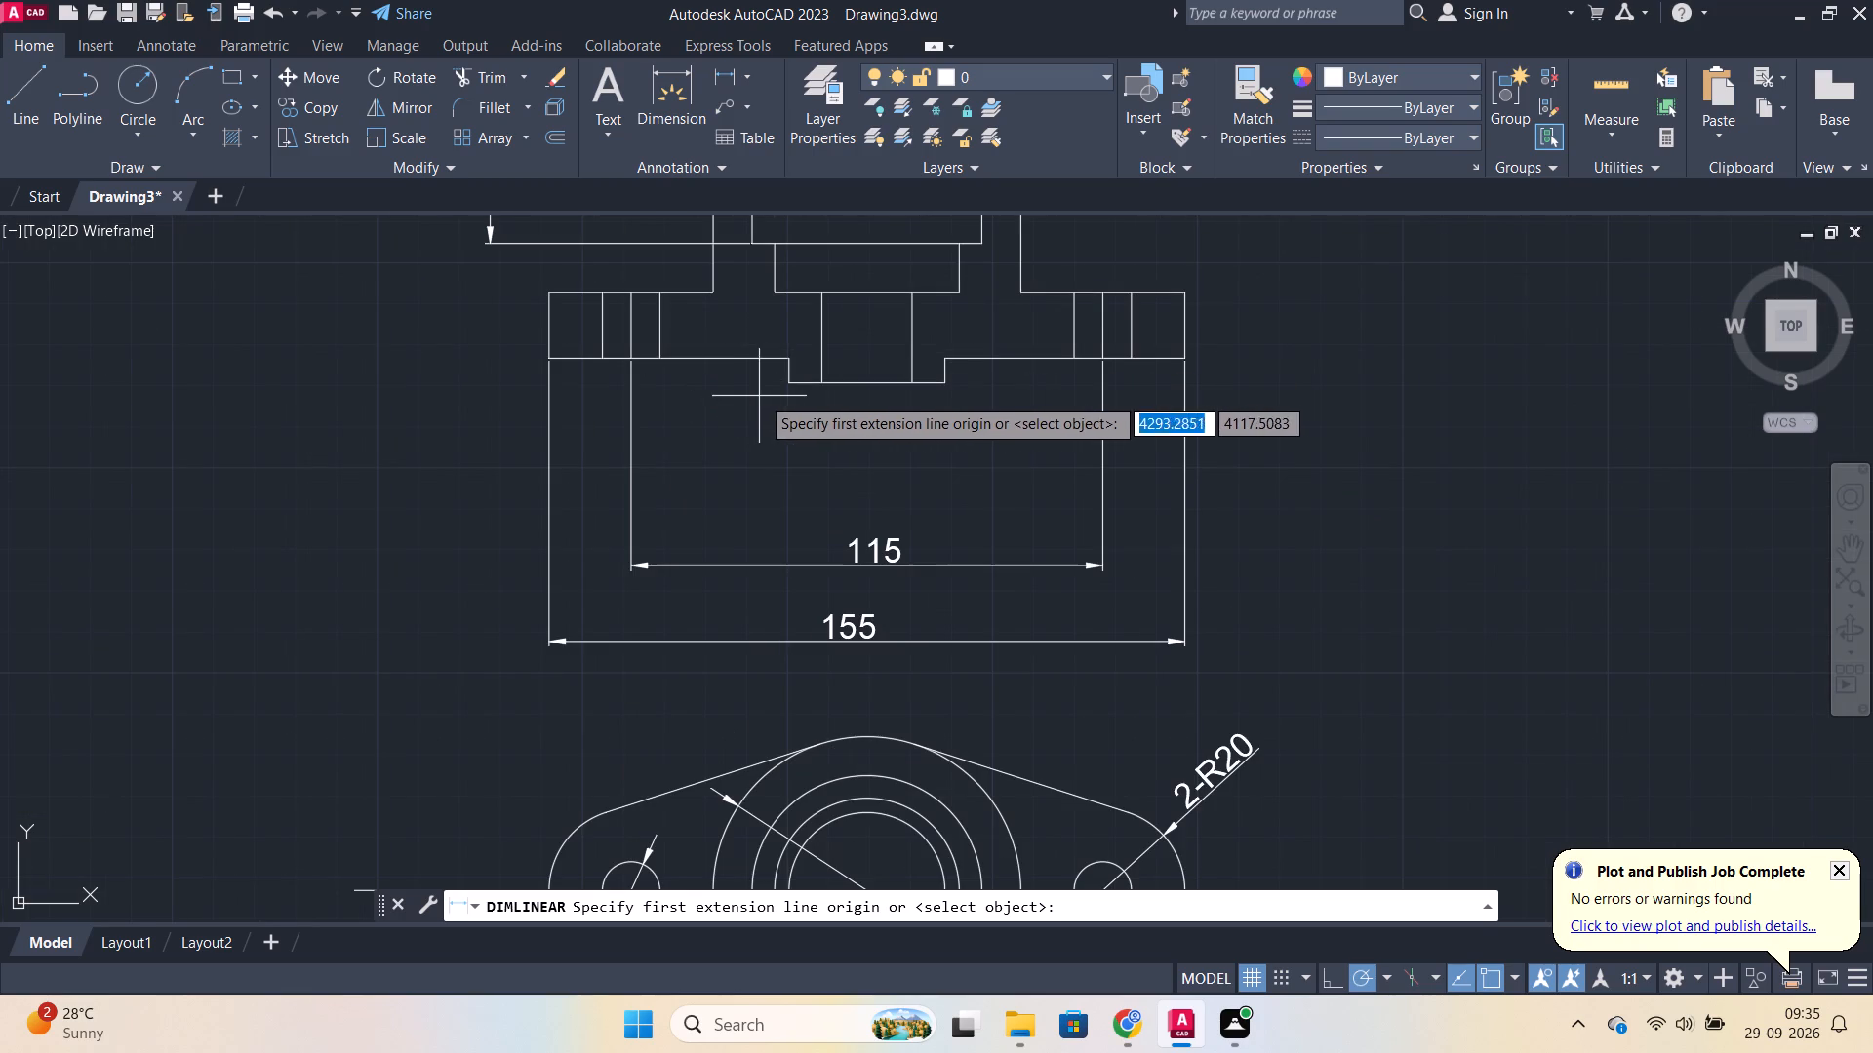
pyautogui.click(787, 385)
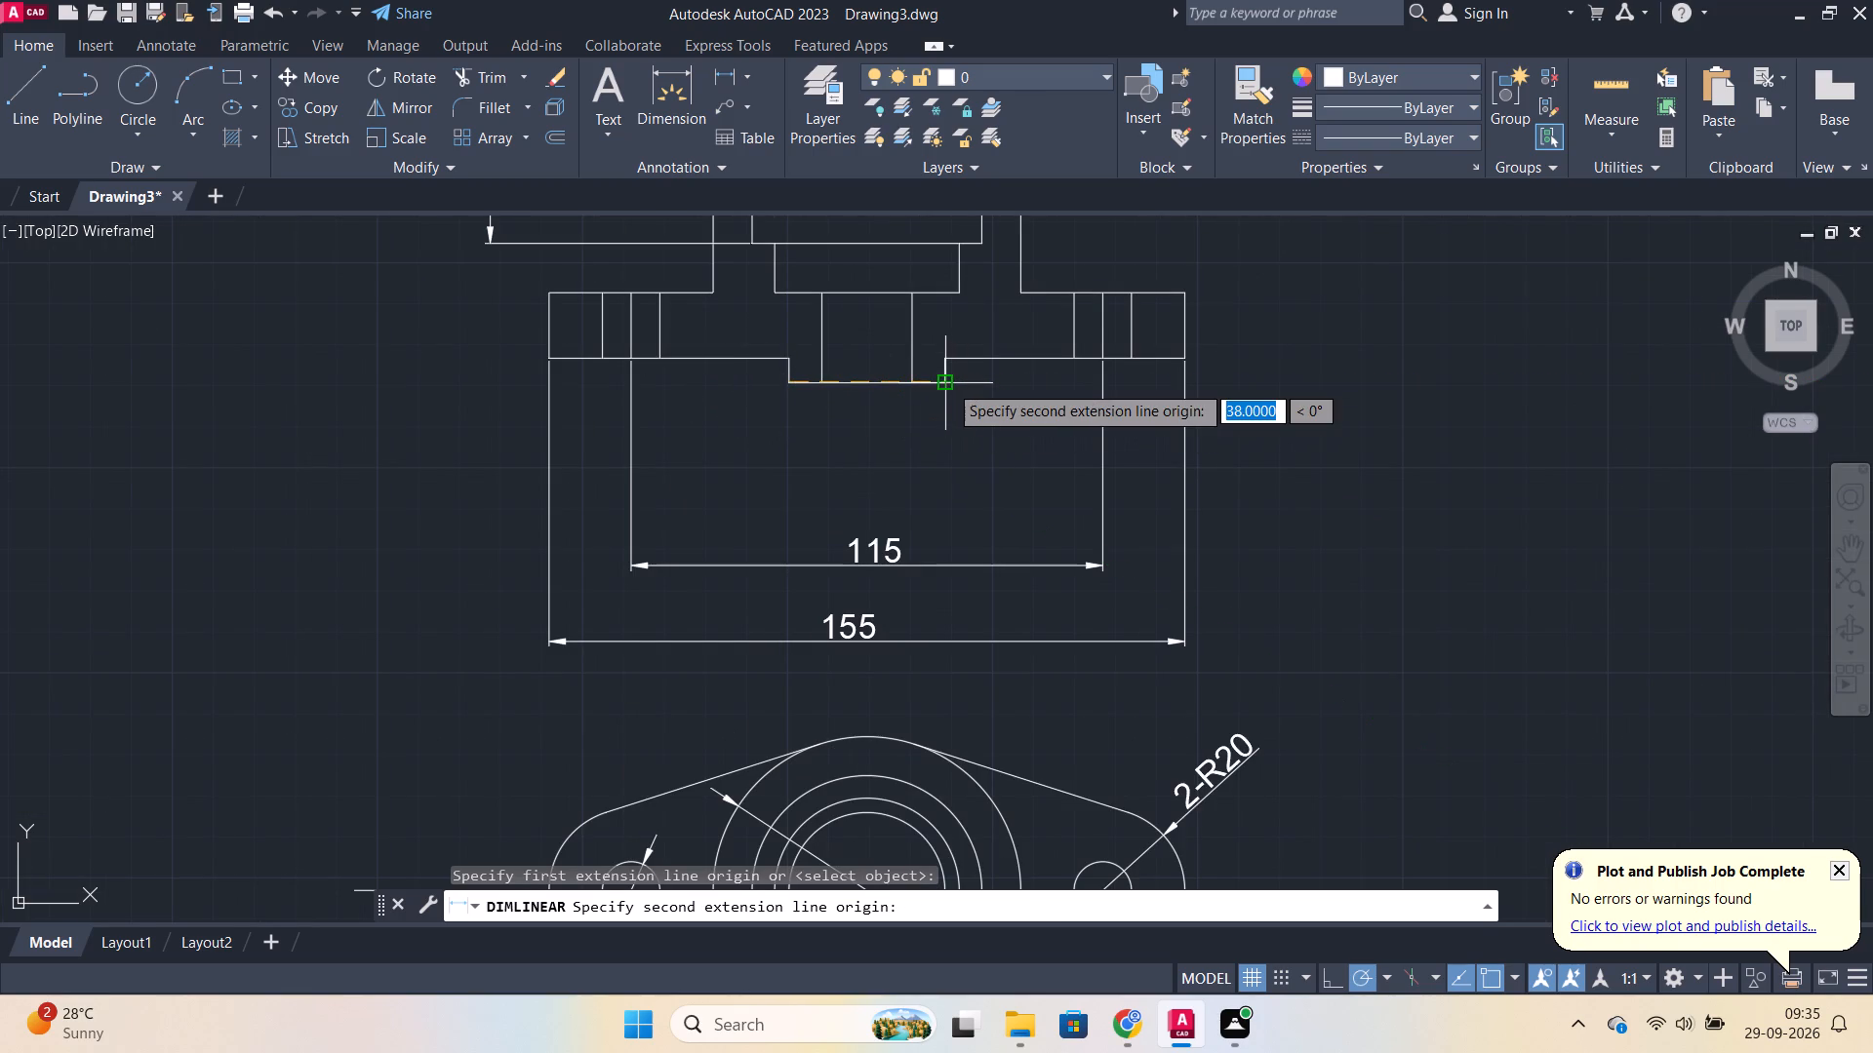
pyautogui.click(948, 383)
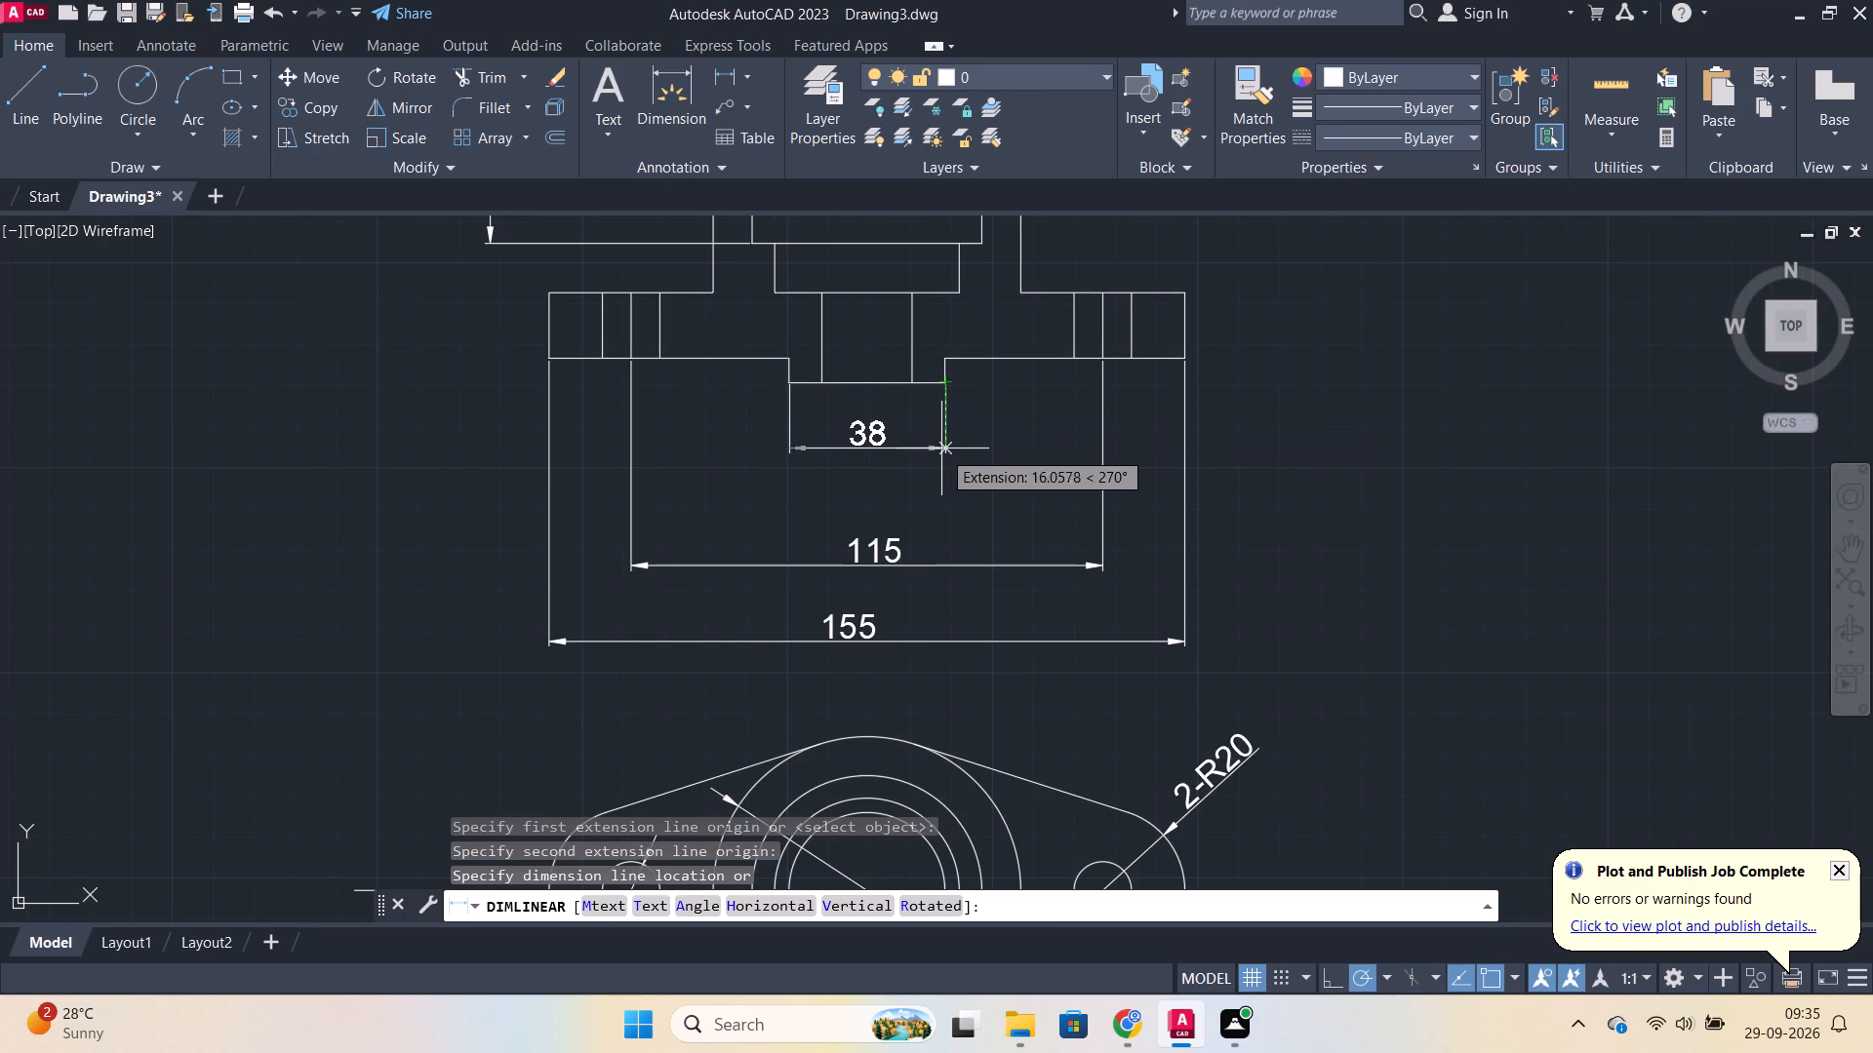
pyautogui.click(941, 457)
# Add a horizontal linear dimension across the stepped recess below the front view's main bore, placed just beneath the boss width dimension.
pyautogui.press('space')
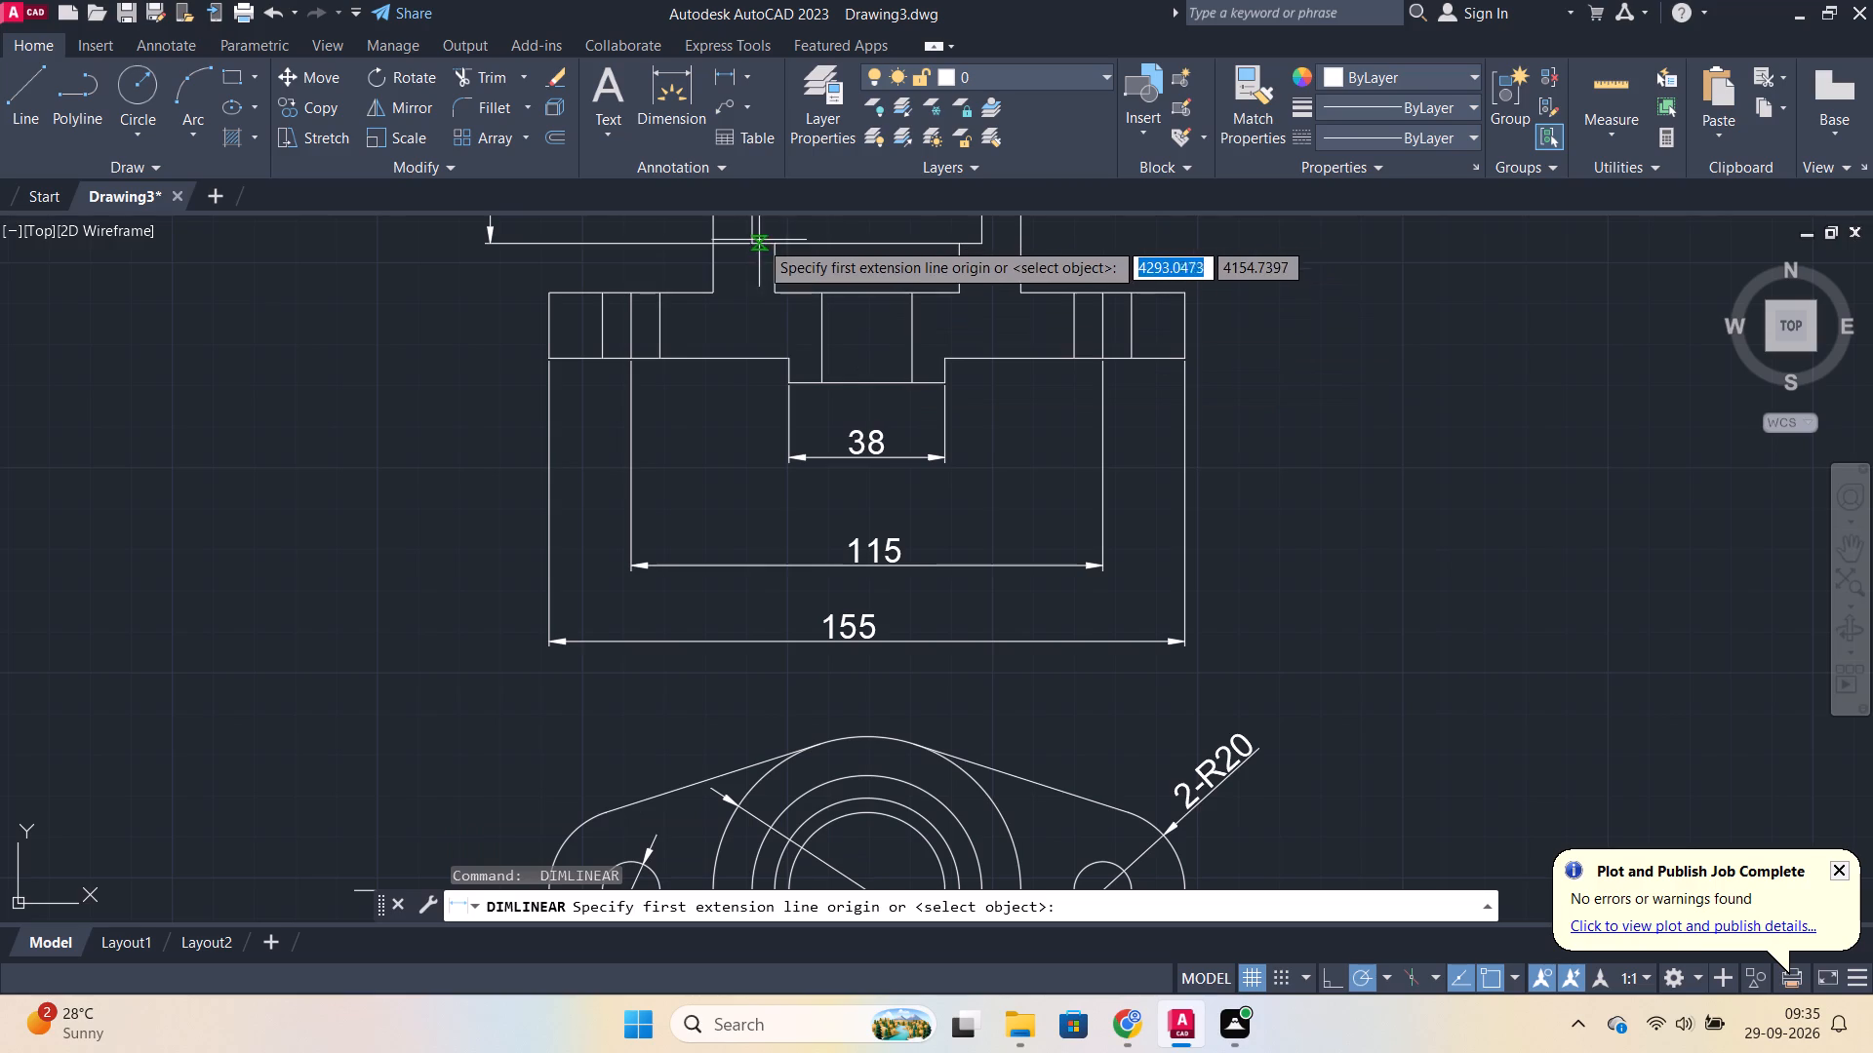
pyautogui.click(777, 296)
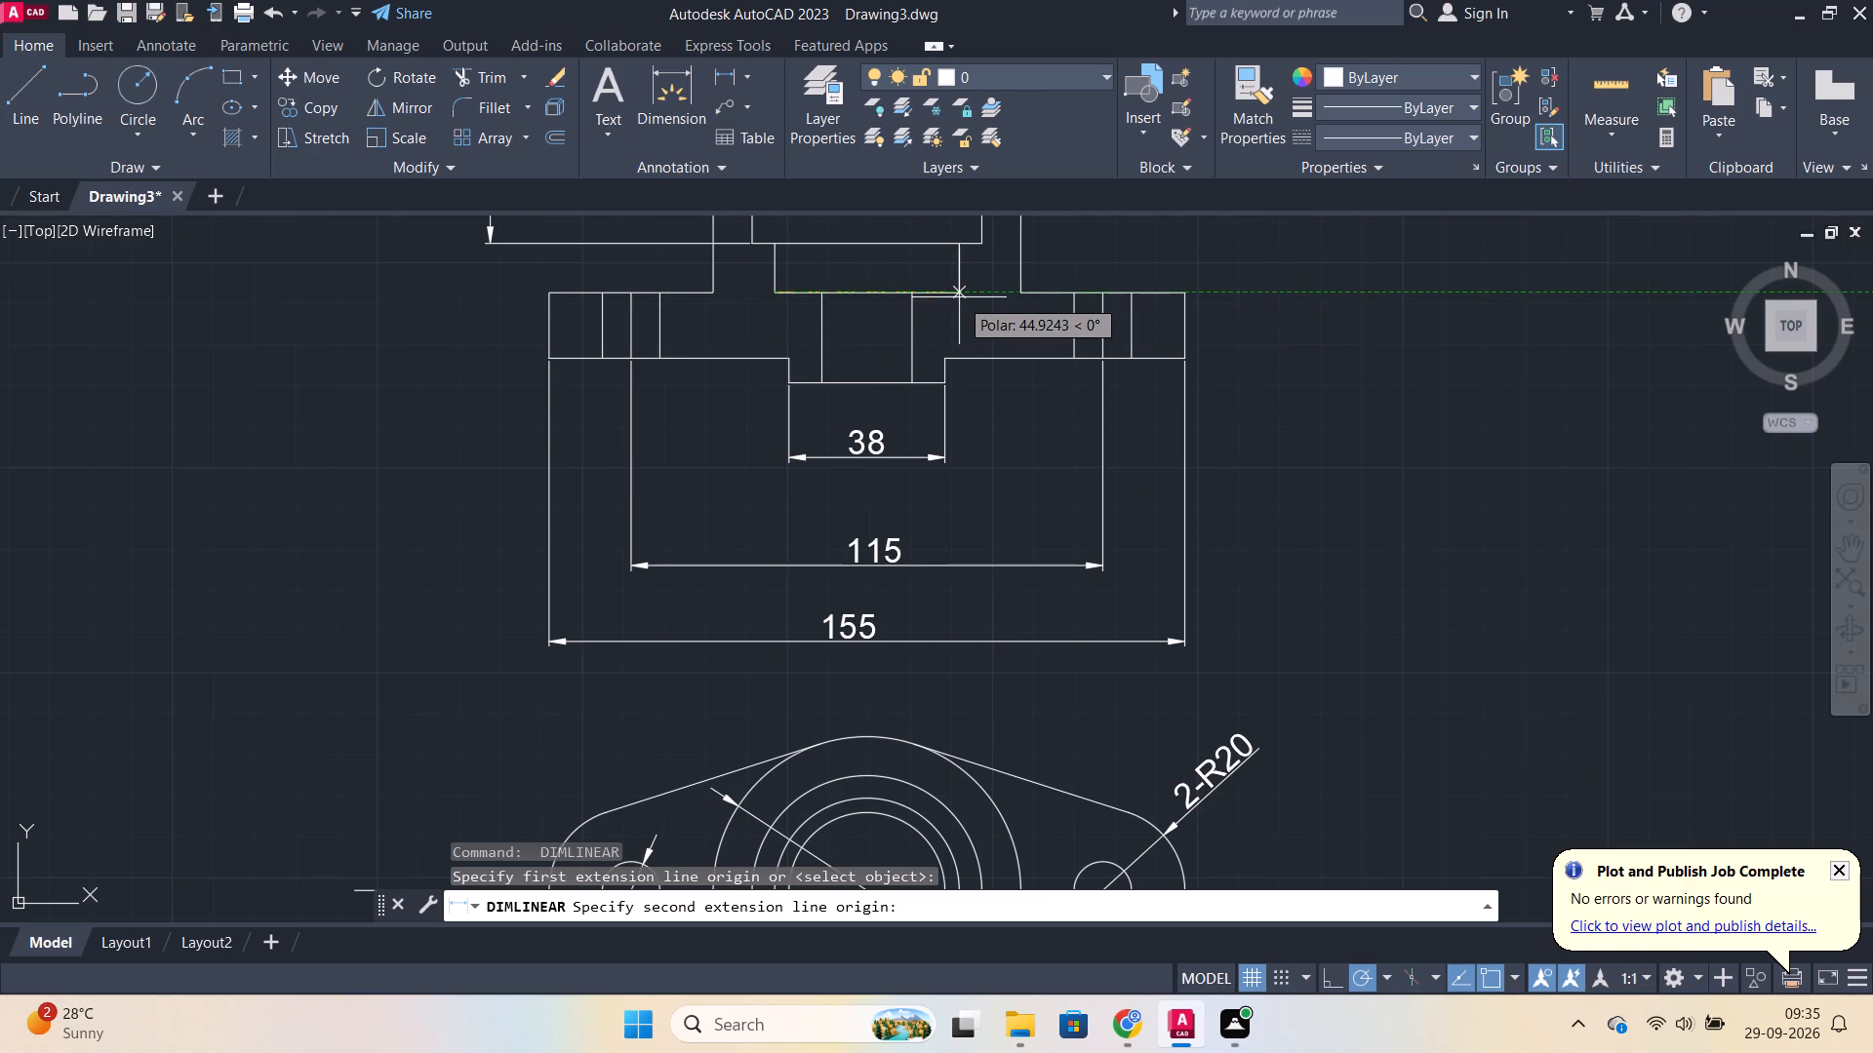
pyautogui.click(966, 292)
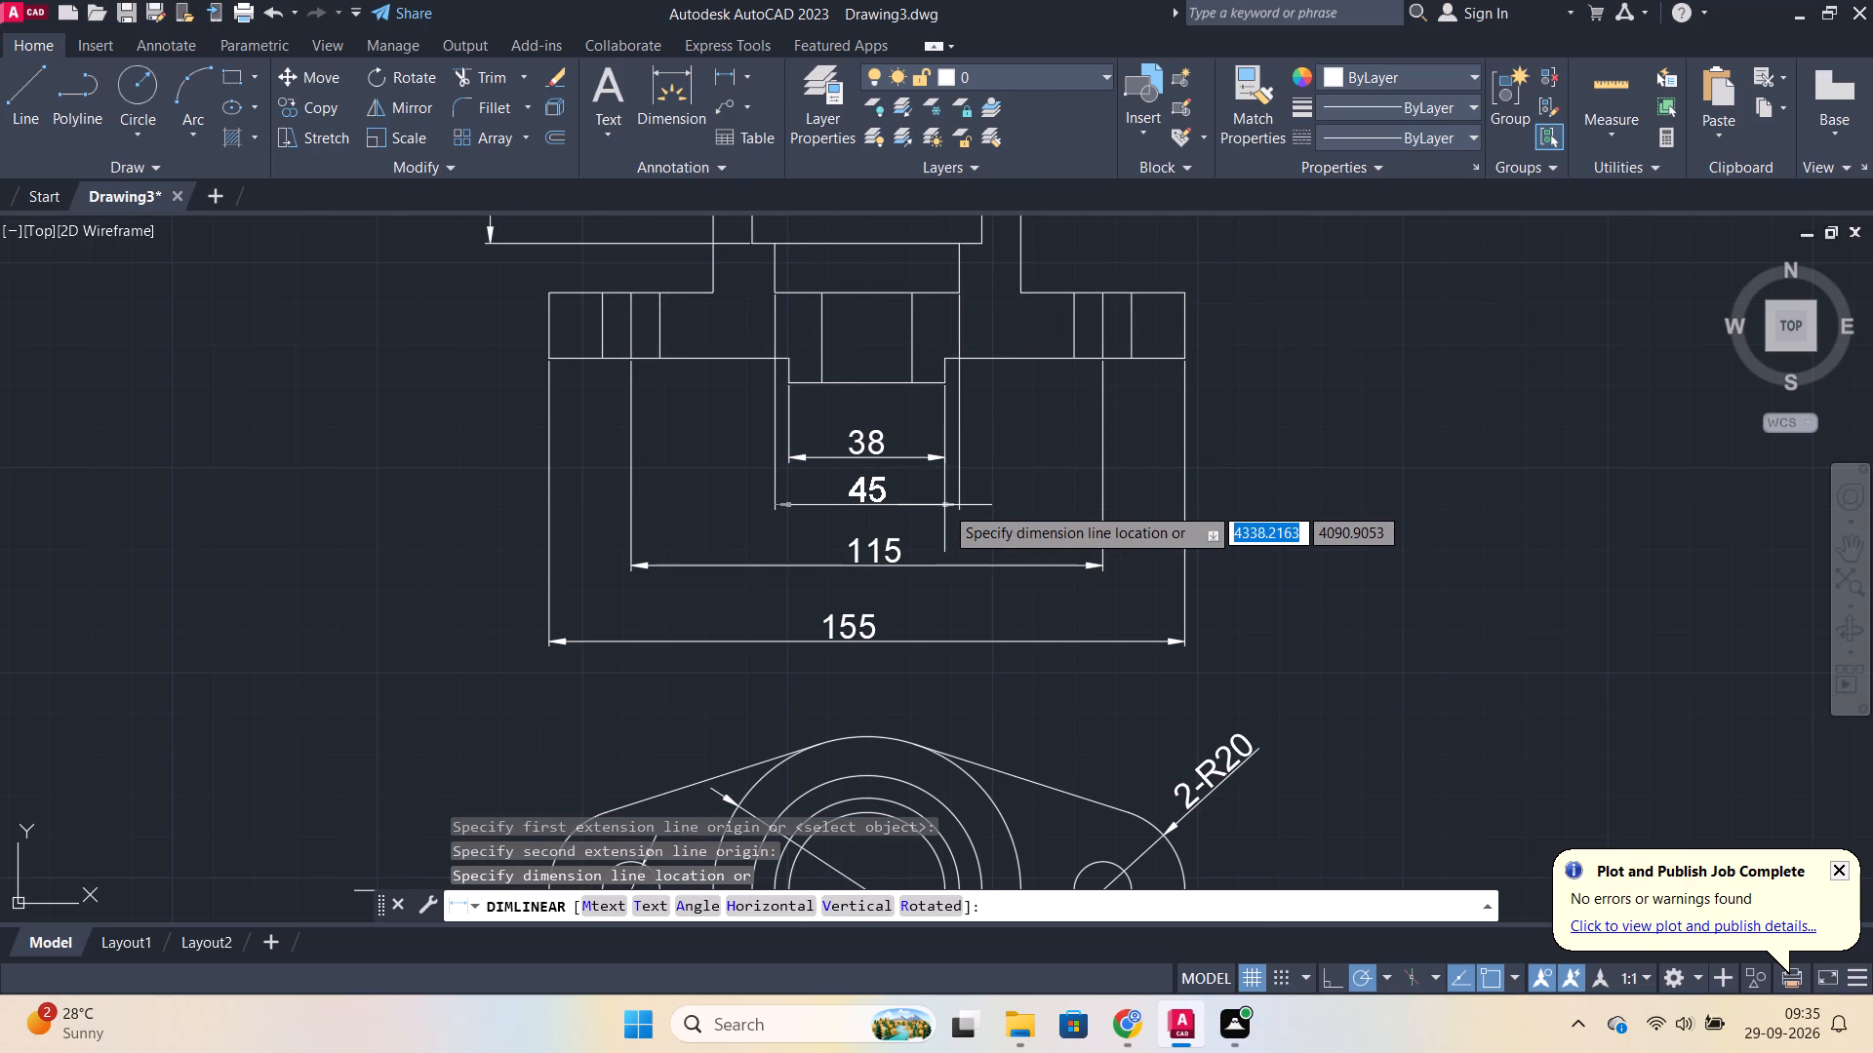
pyautogui.click(944, 505)
# Erase the overall width and bolt hole spacing dimensions beneath the front view.
pyautogui.scroll(-1, 1016, 514)
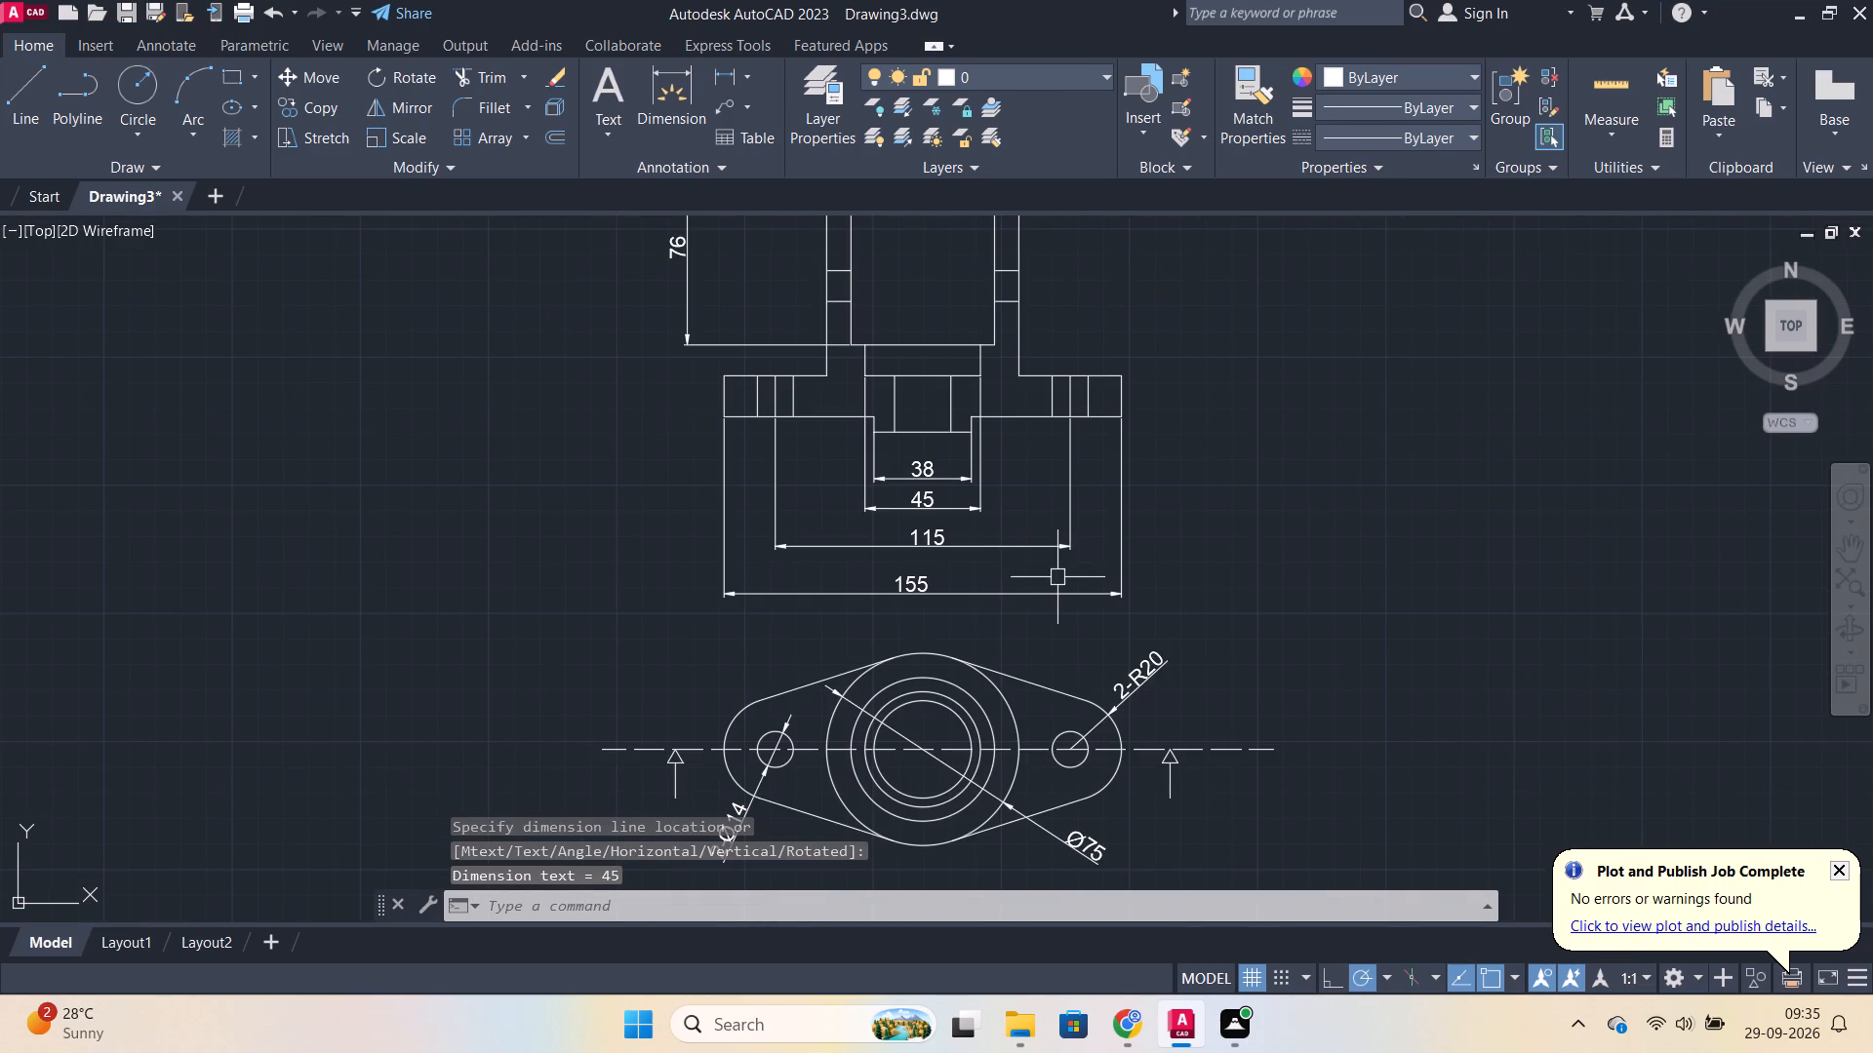
pyautogui.click(933, 582)
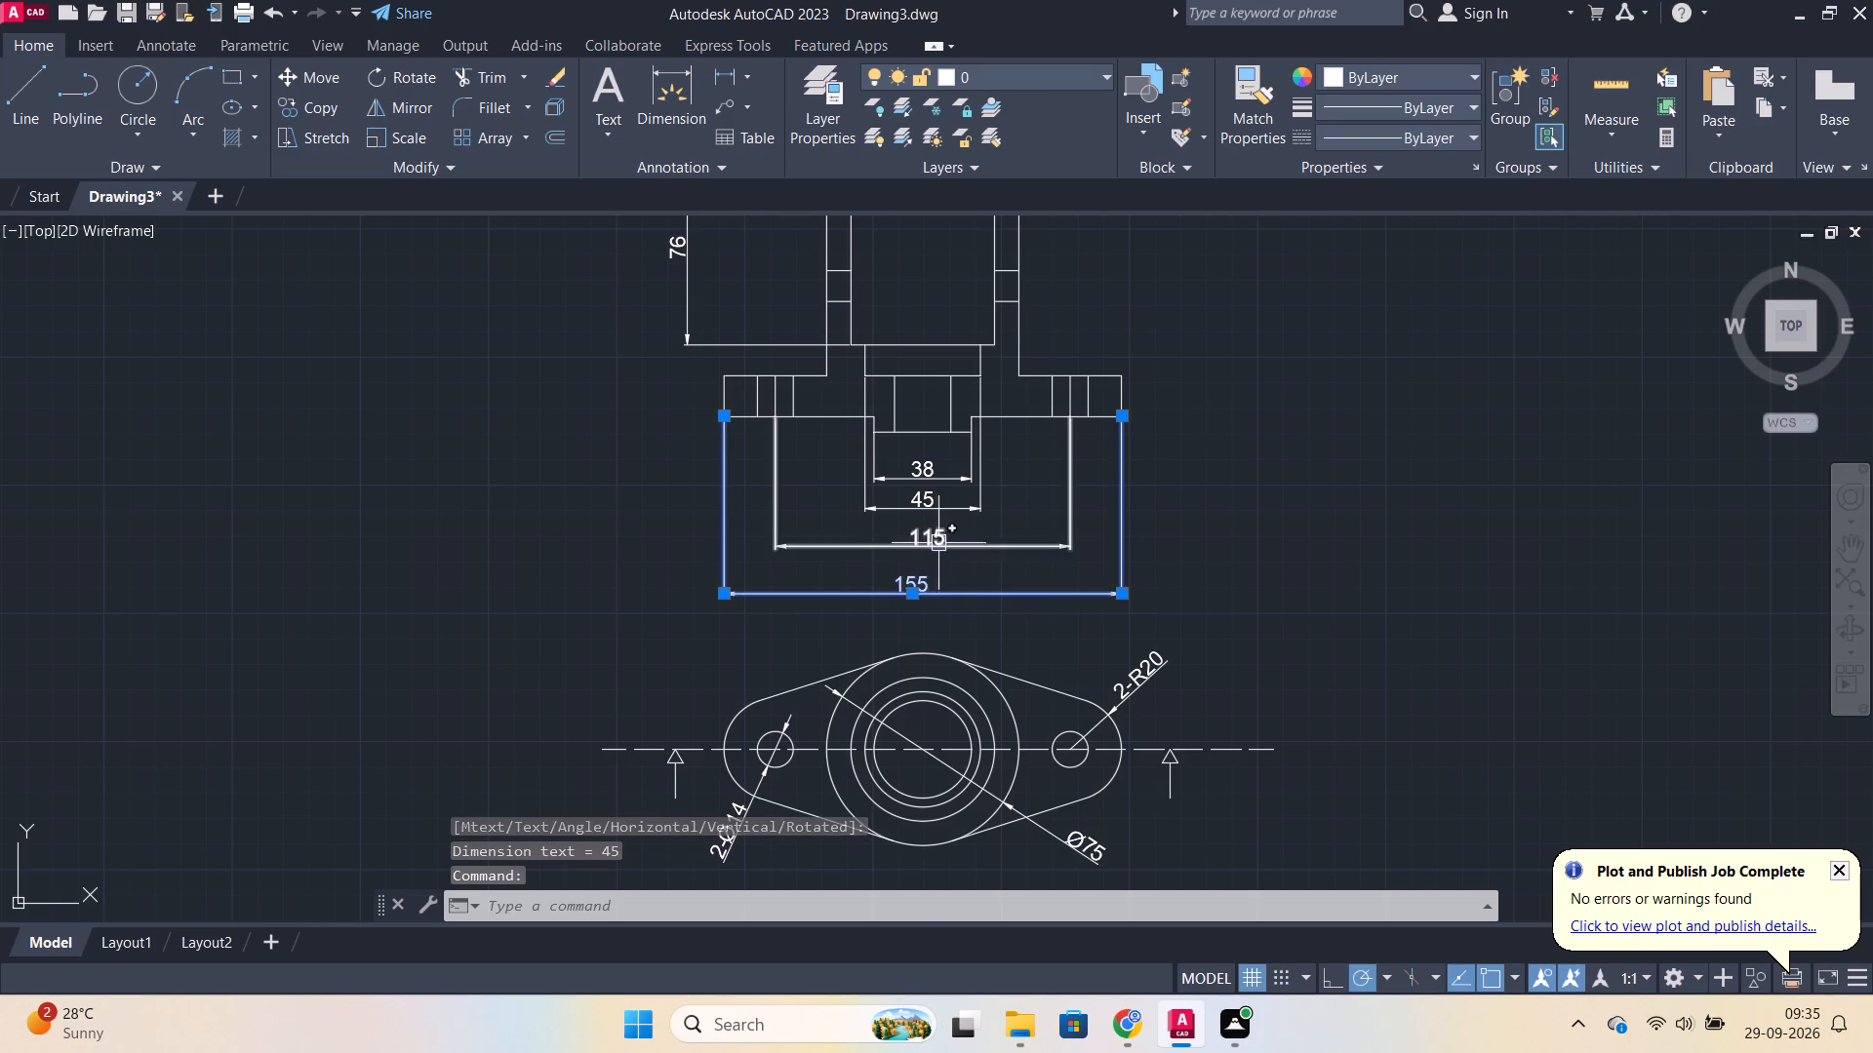
pyautogui.click(935, 541)
pyautogui.press('e')
pyautogui.press('Return')
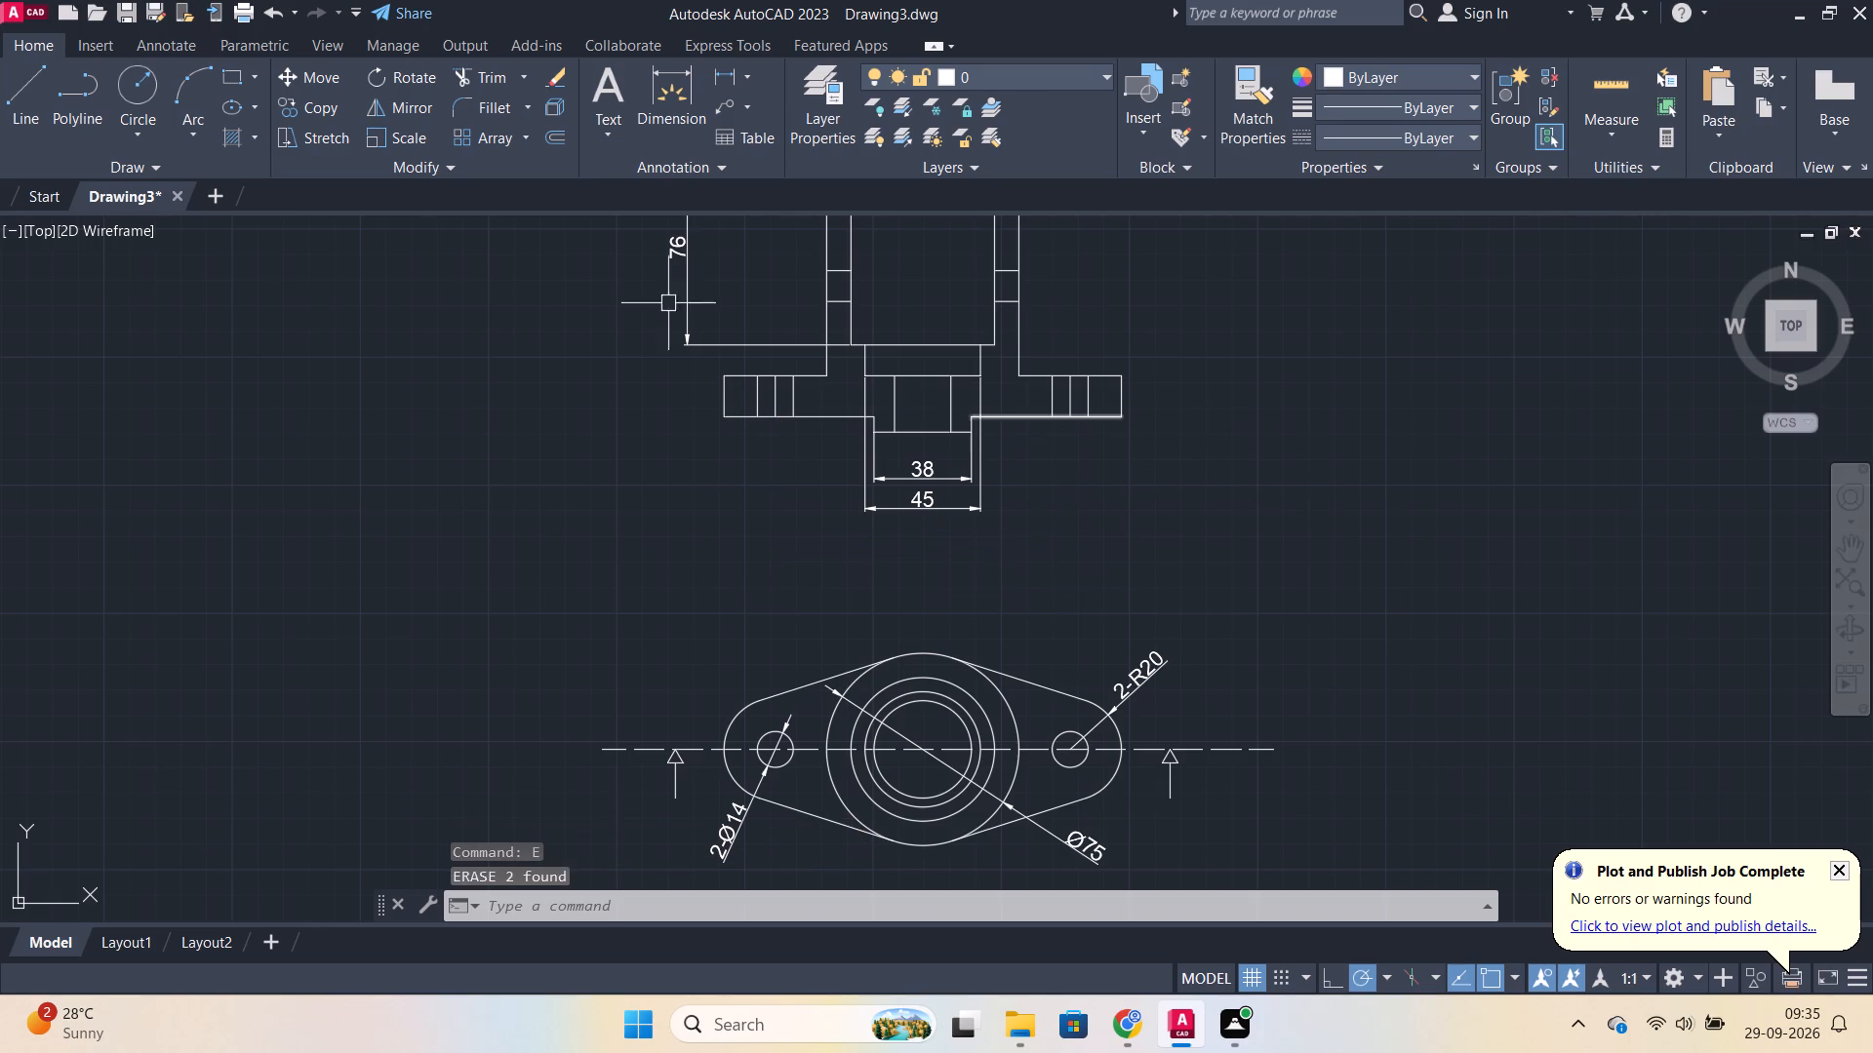
# Add a horizontal linear dimension across the base flange's full width, placed between the recess width dimension and the top view.
pyautogui.click(724, 79)
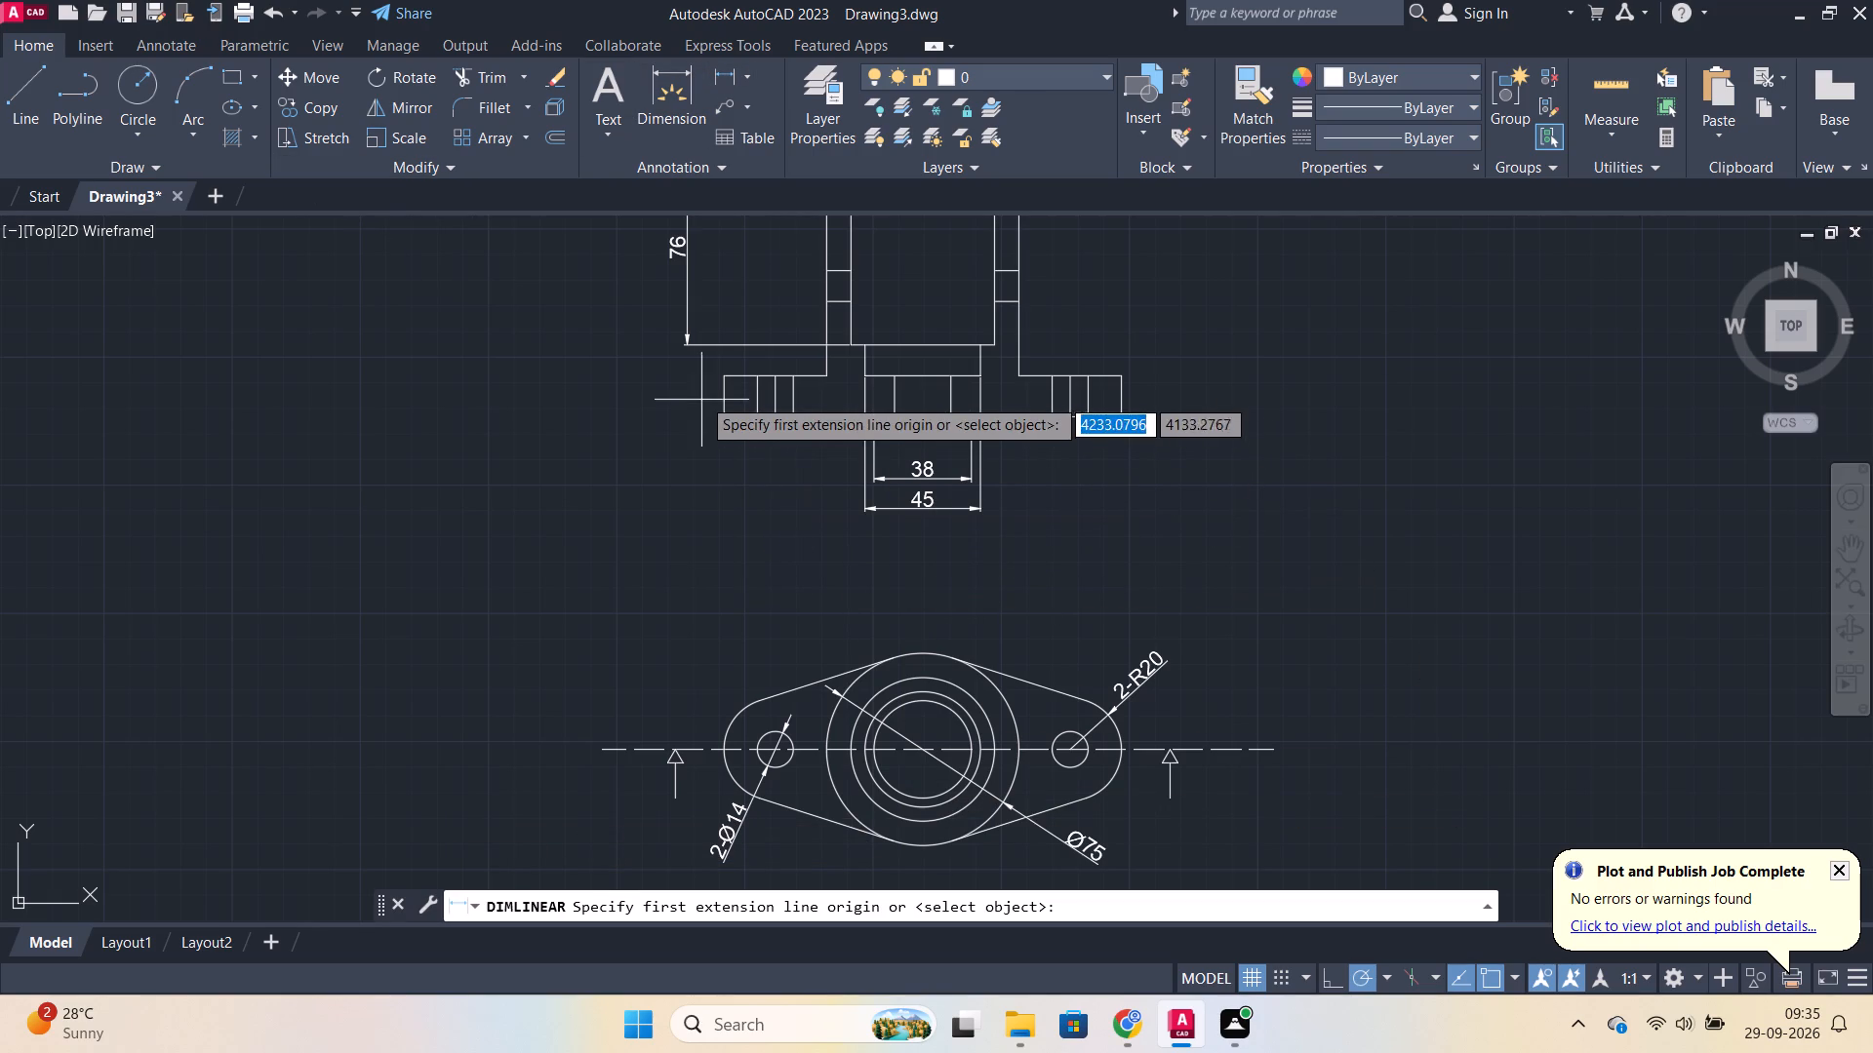
pyautogui.click(729, 420)
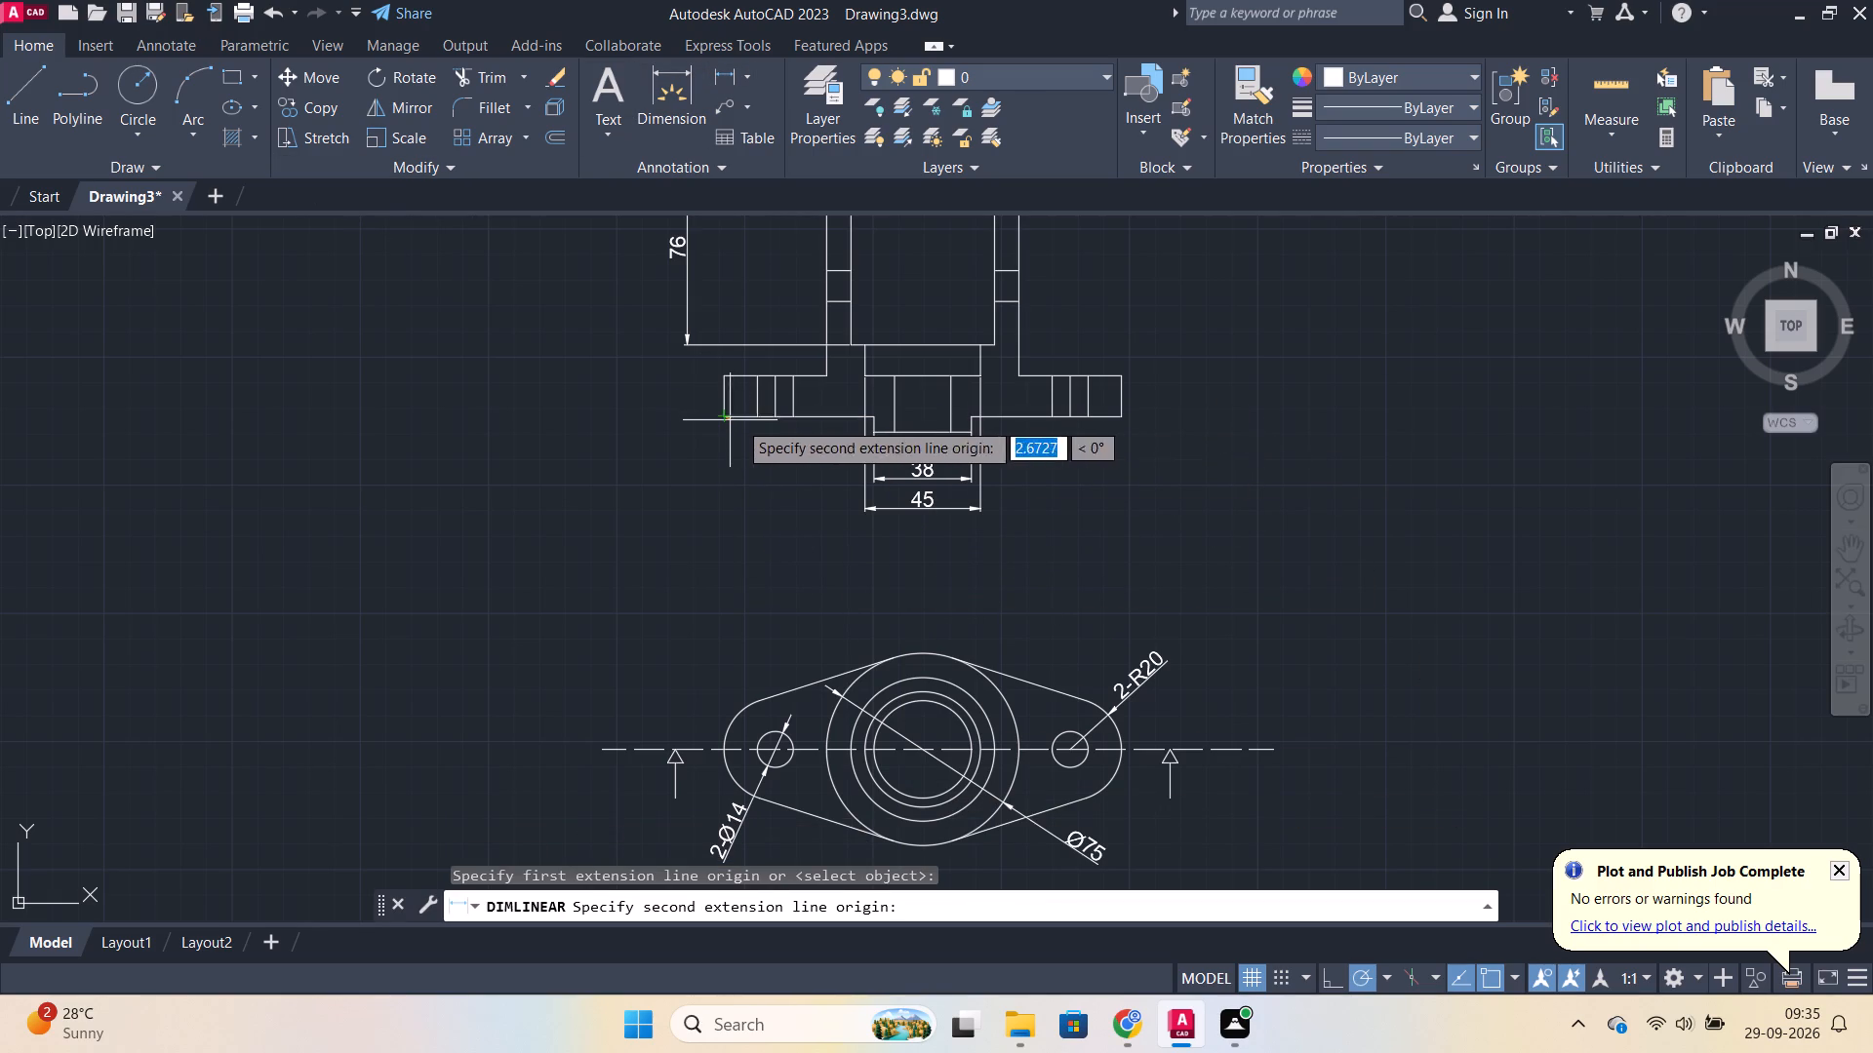
pyautogui.click(1120, 415)
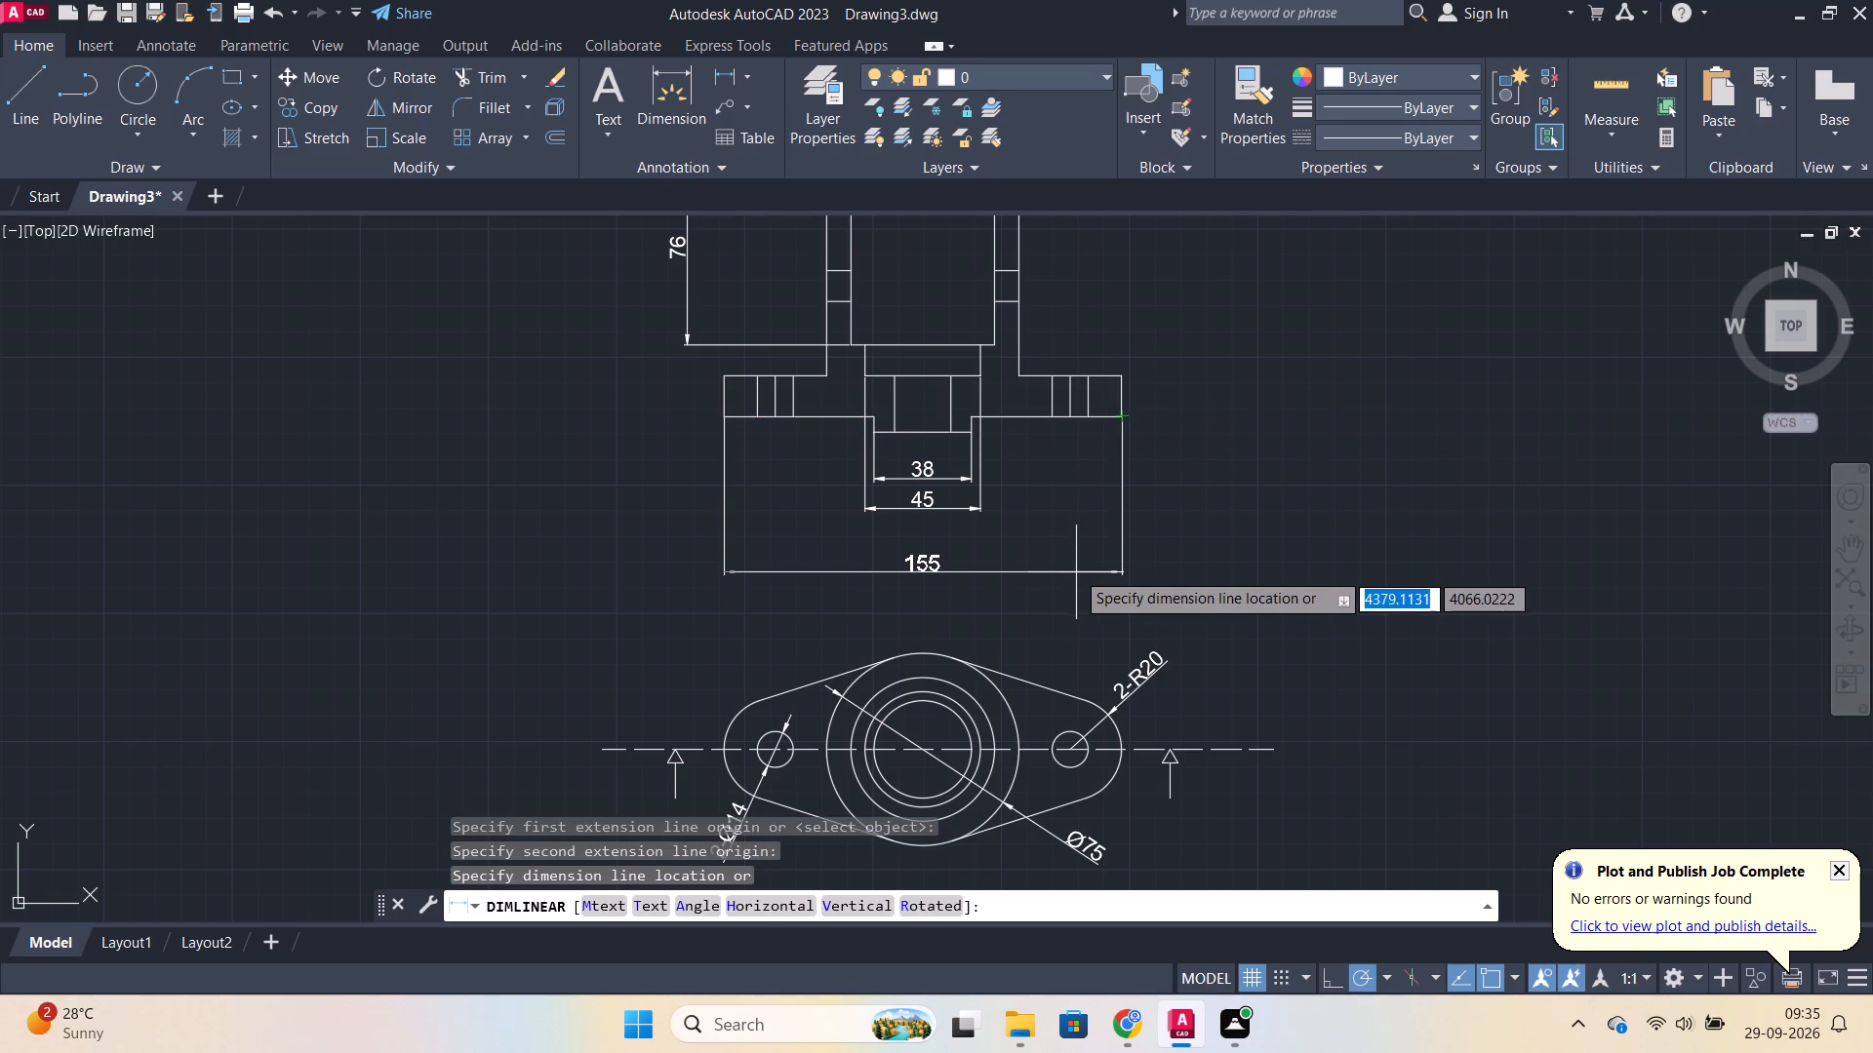
pyautogui.click(1075, 573)
# Add a horizontal linear dimension between the two bolt hole centrelines, placed between the recess width and overall width dimensions.
pyautogui.press('space')
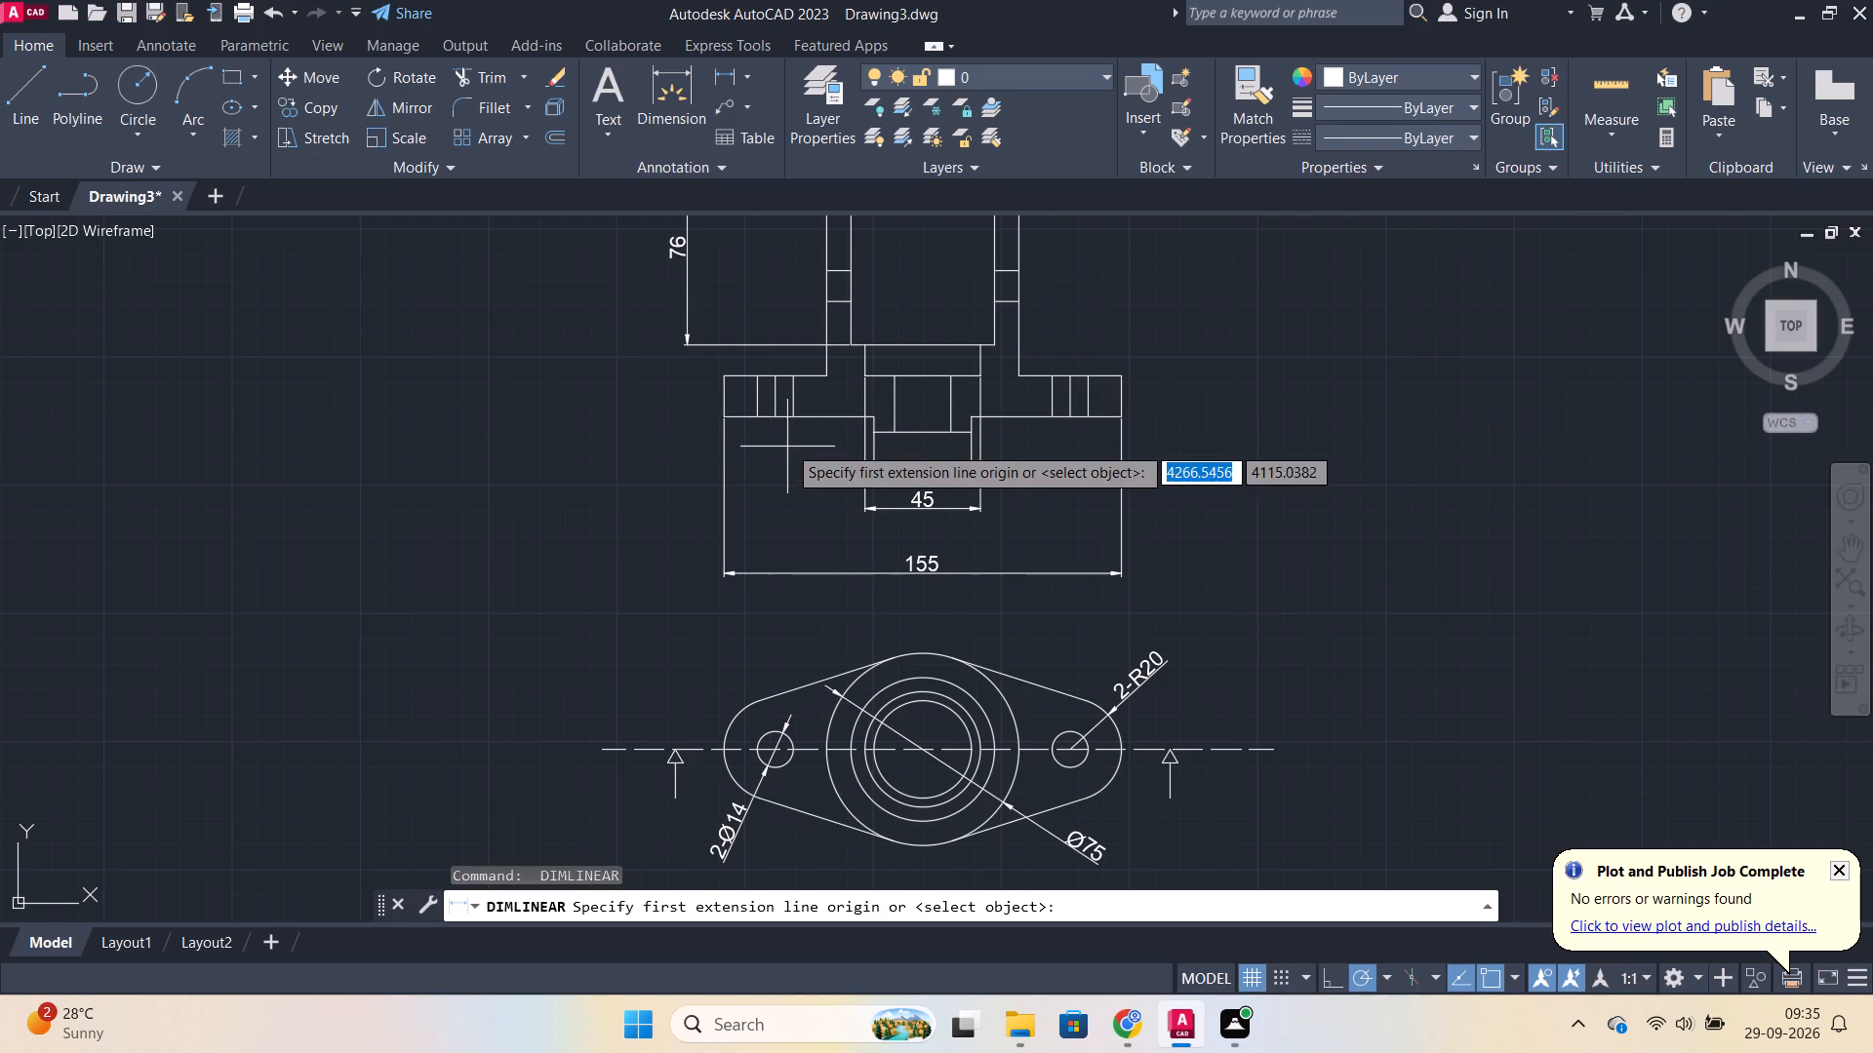
pyautogui.click(777, 419)
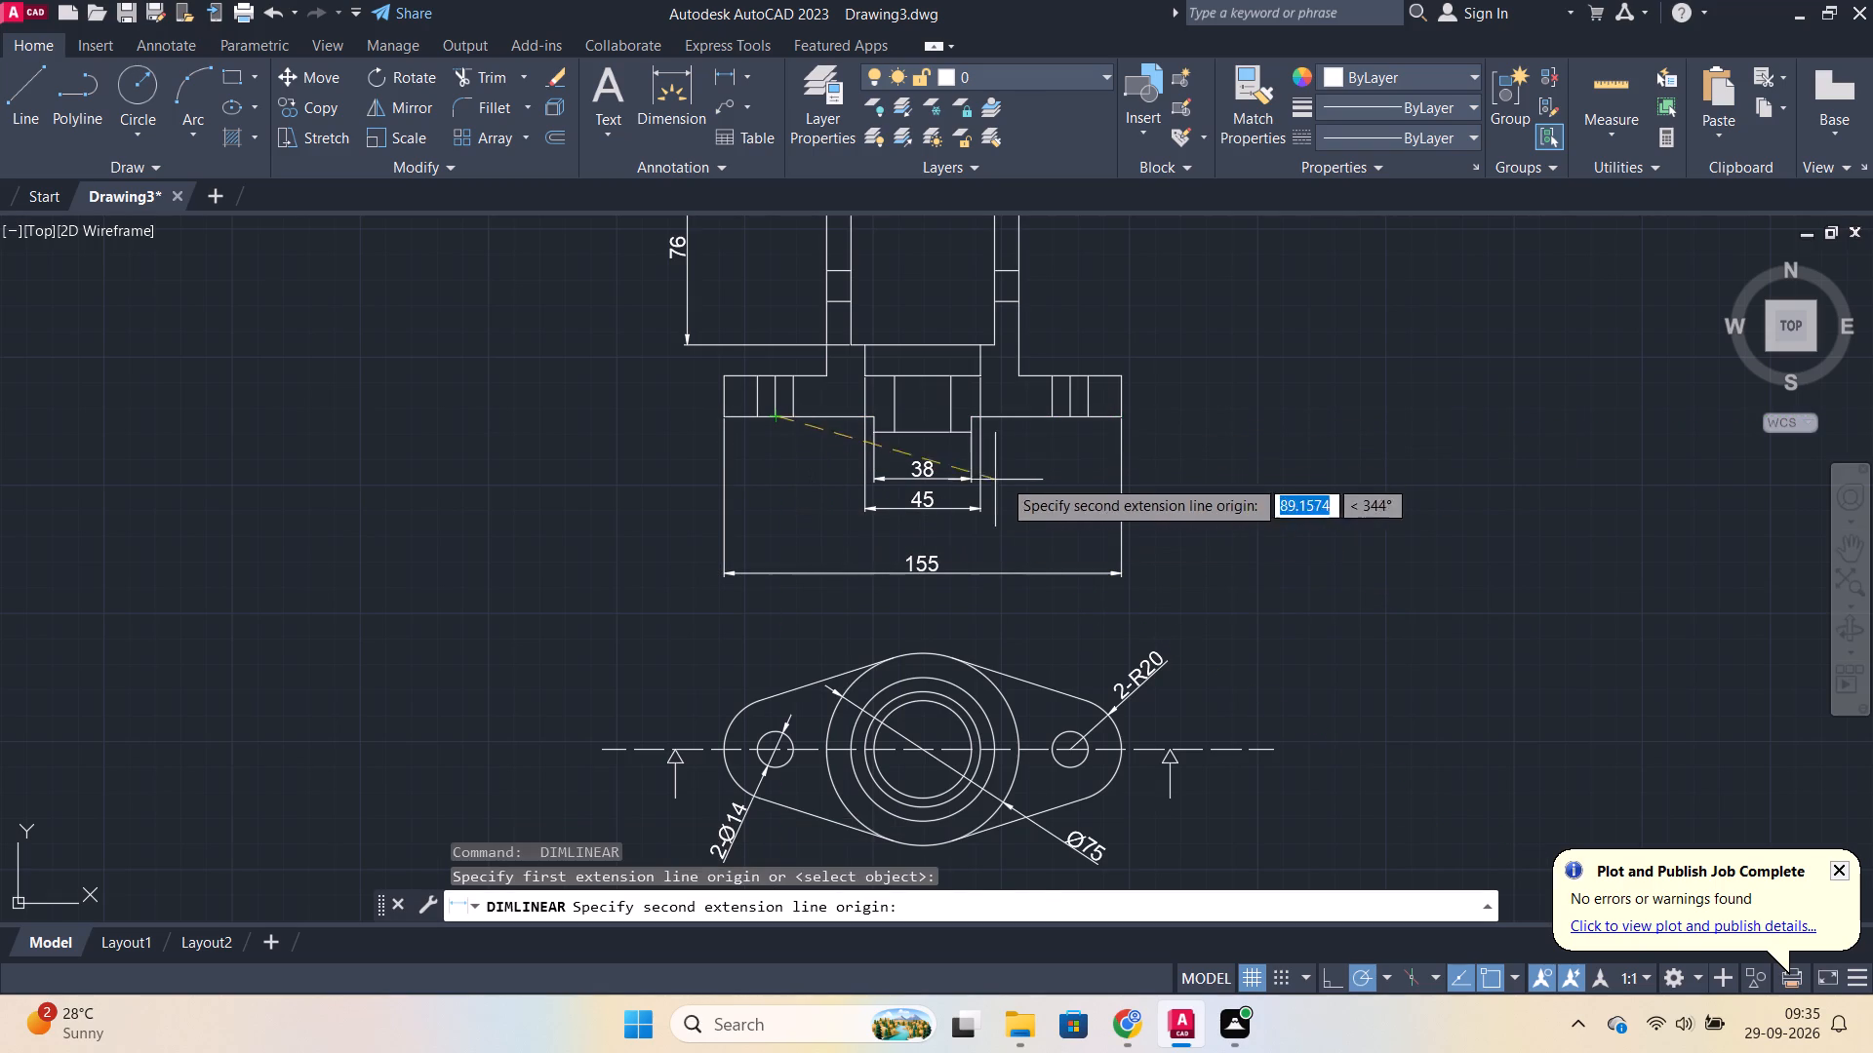
pyautogui.click(1072, 417)
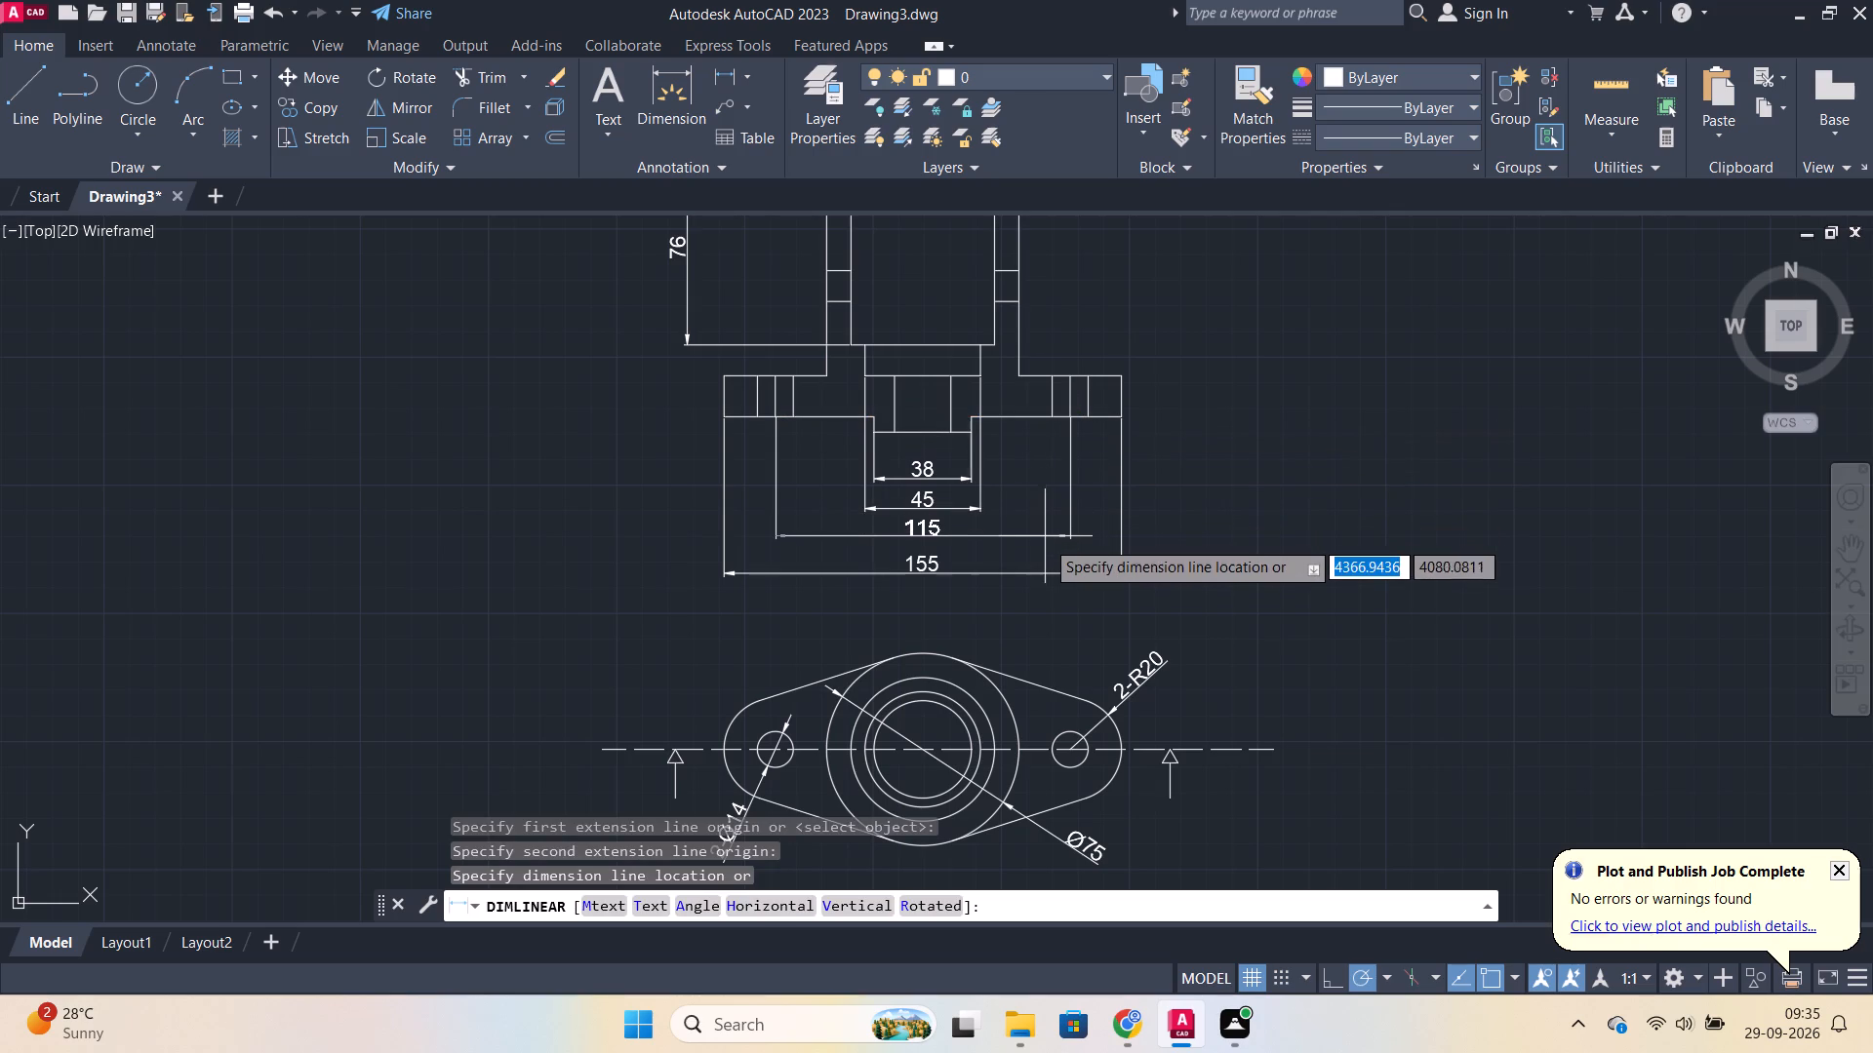
pyautogui.click(1045, 537)
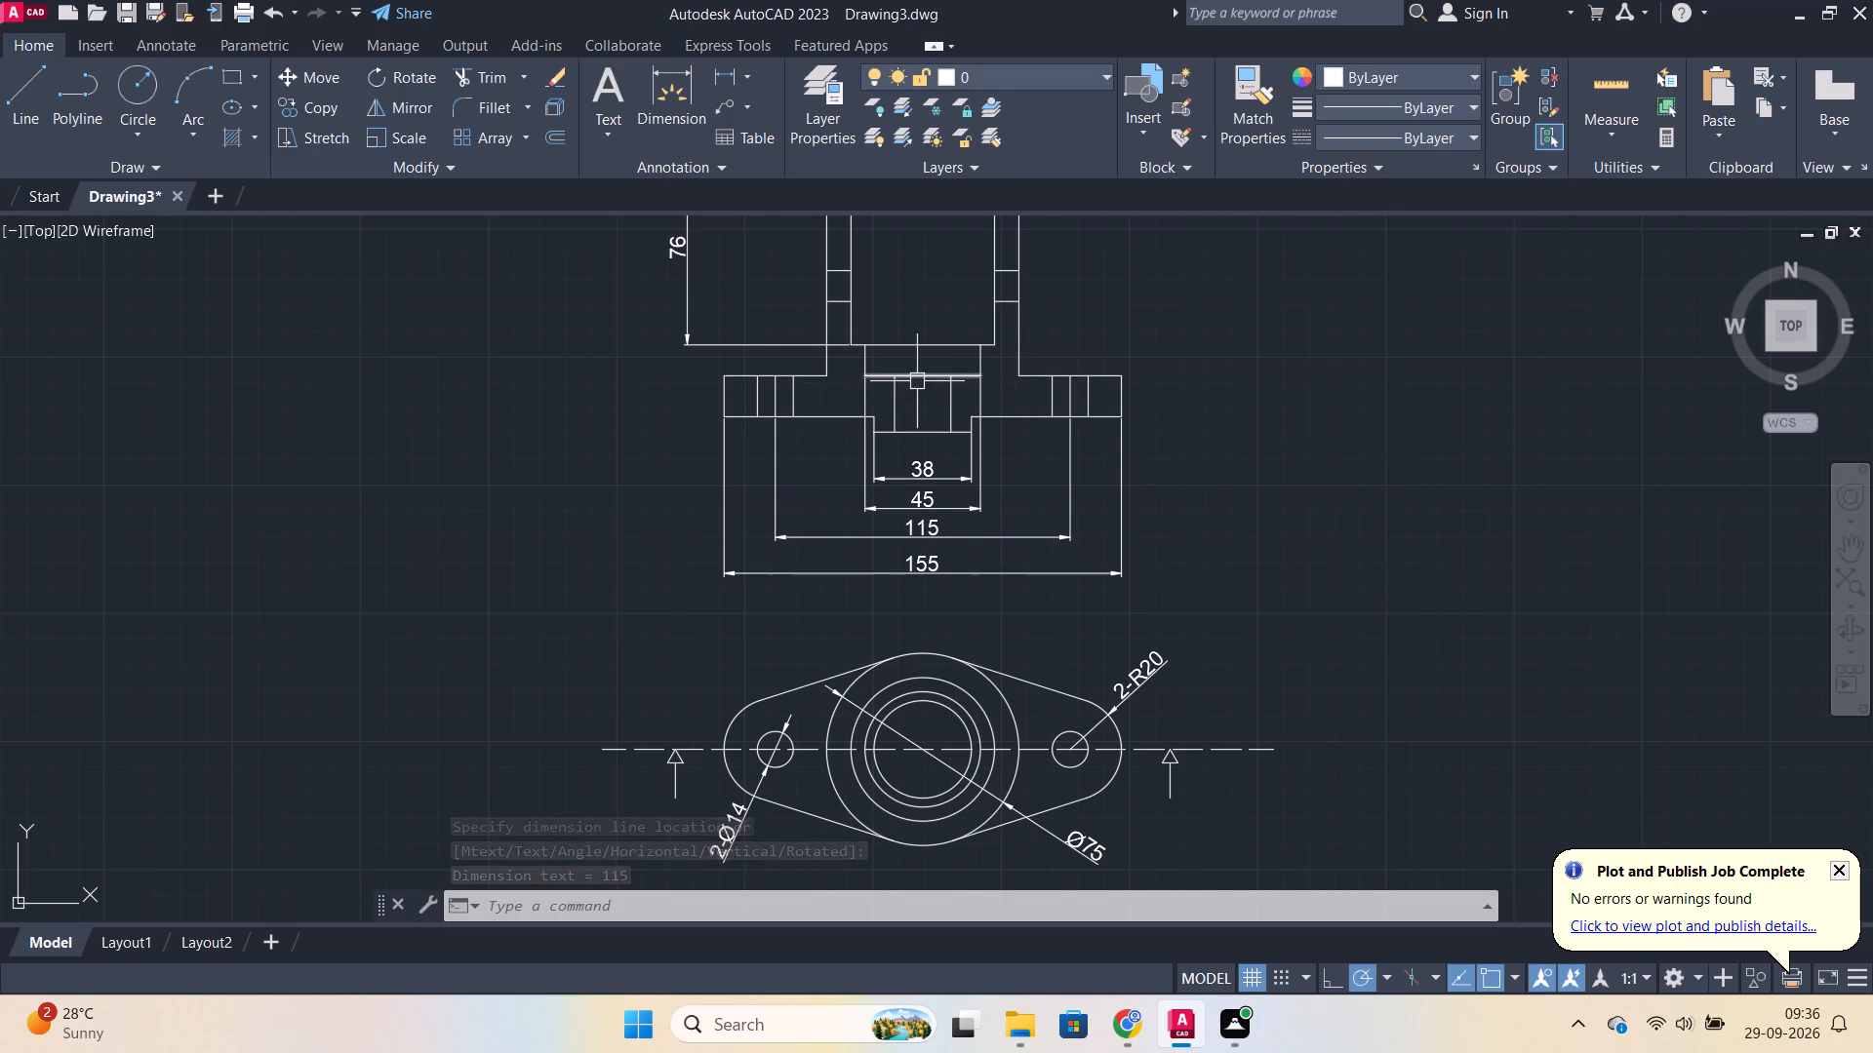
# Add a vertical linear dimension for the base flange's thickness, placed left of the front view in line with the bore depth dimension.
pyautogui.scroll(1, 917, 381)
pyautogui.press('space')
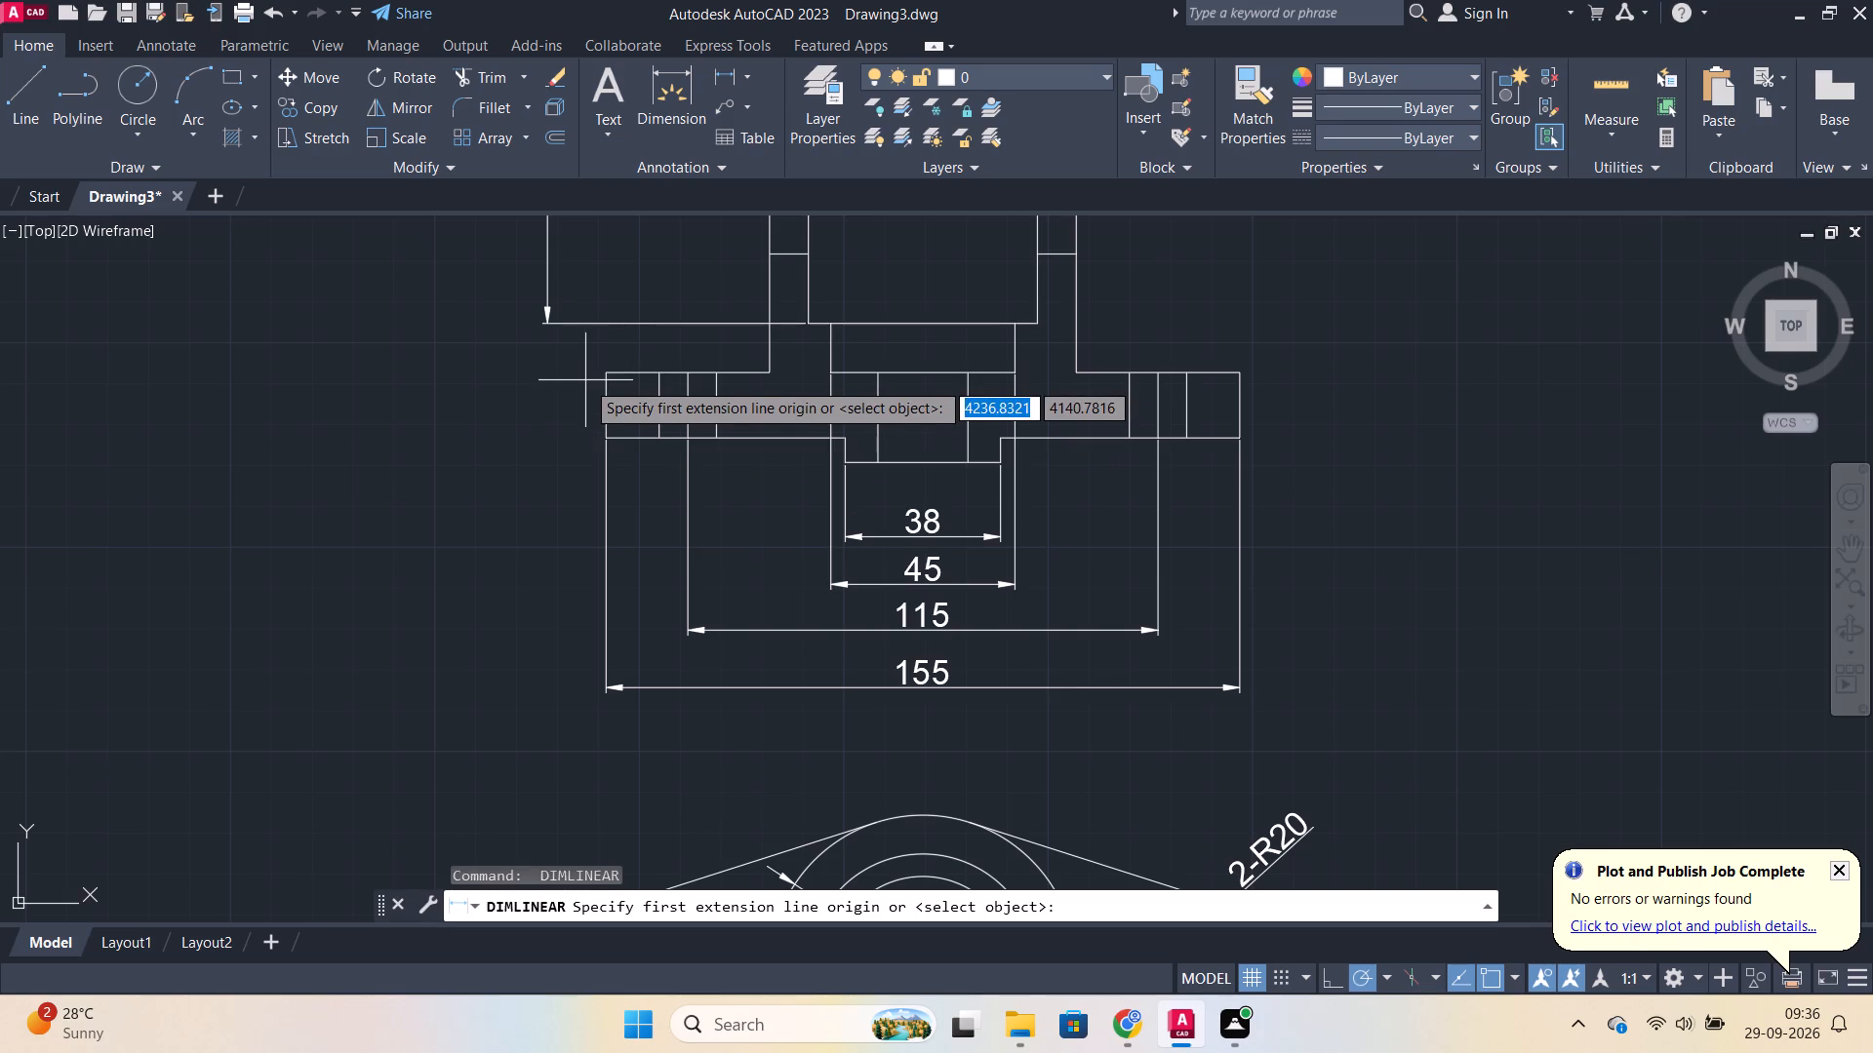
pyautogui.click(604, 375)
pyautogui.click(602, 433)
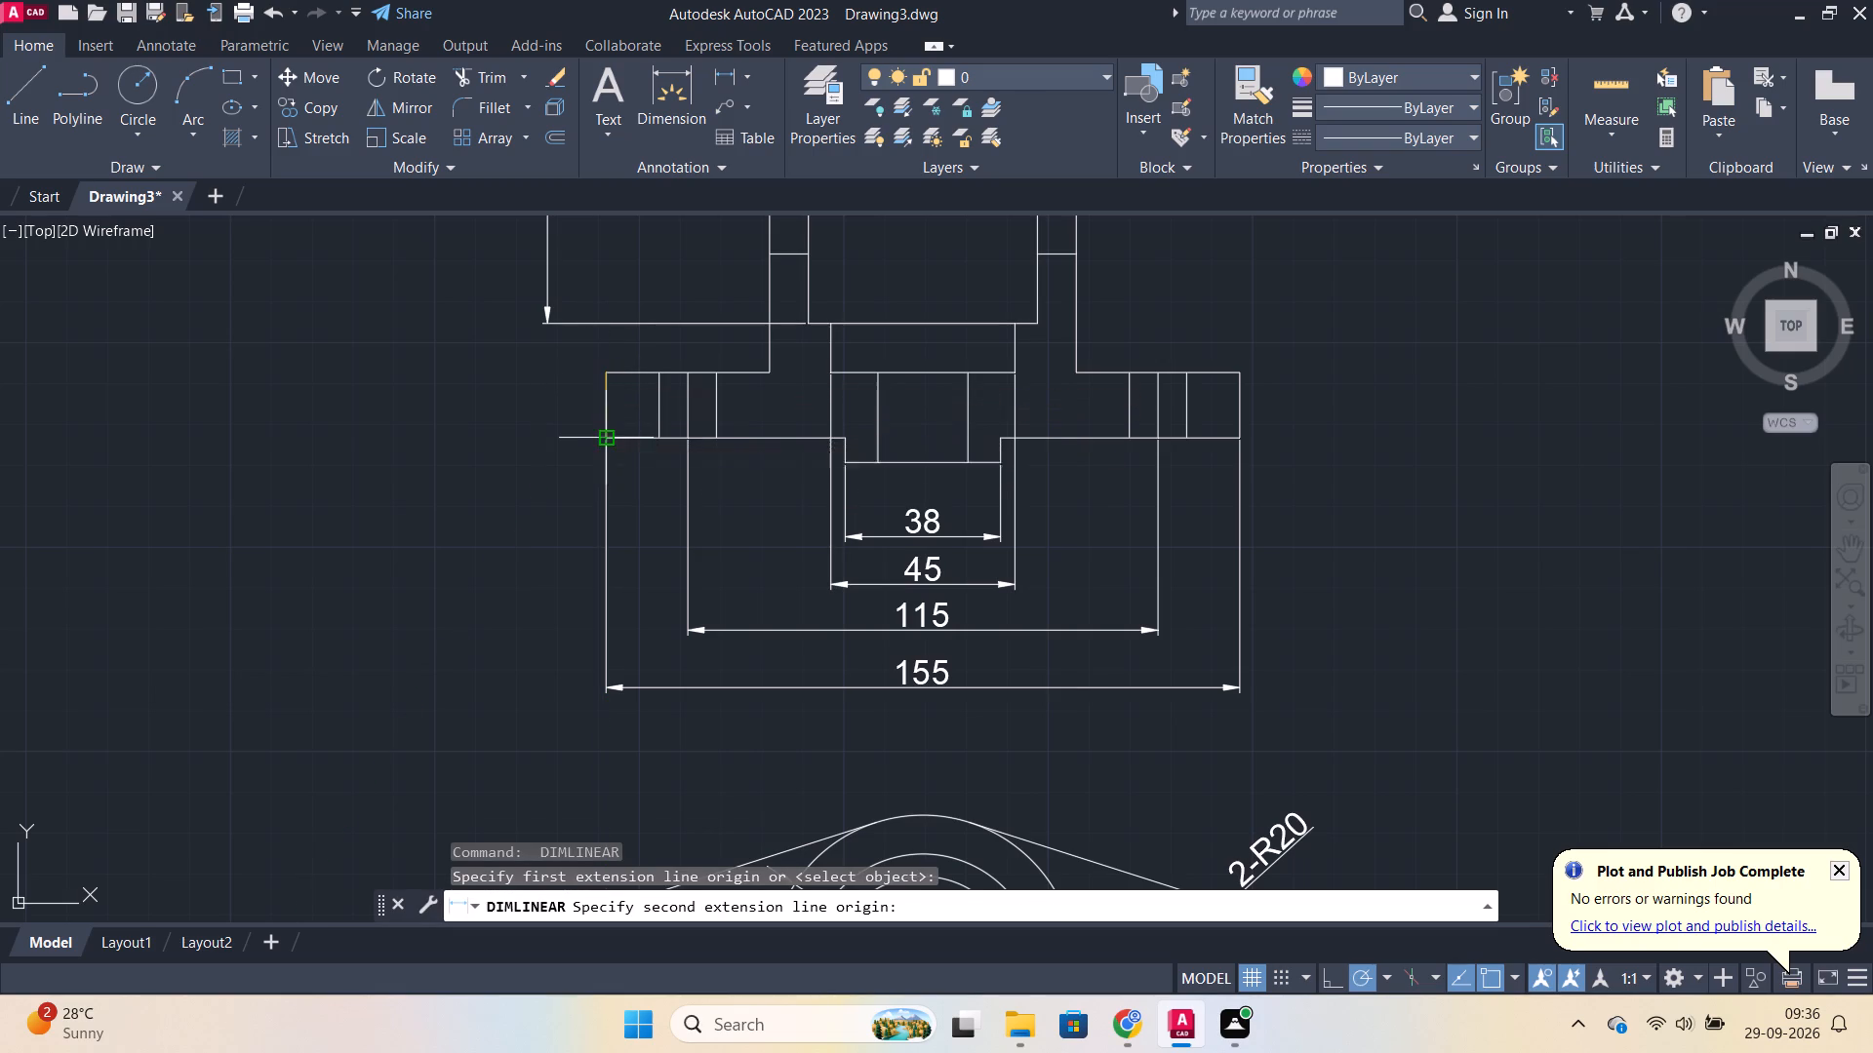
pyautogui.click(546, 434)
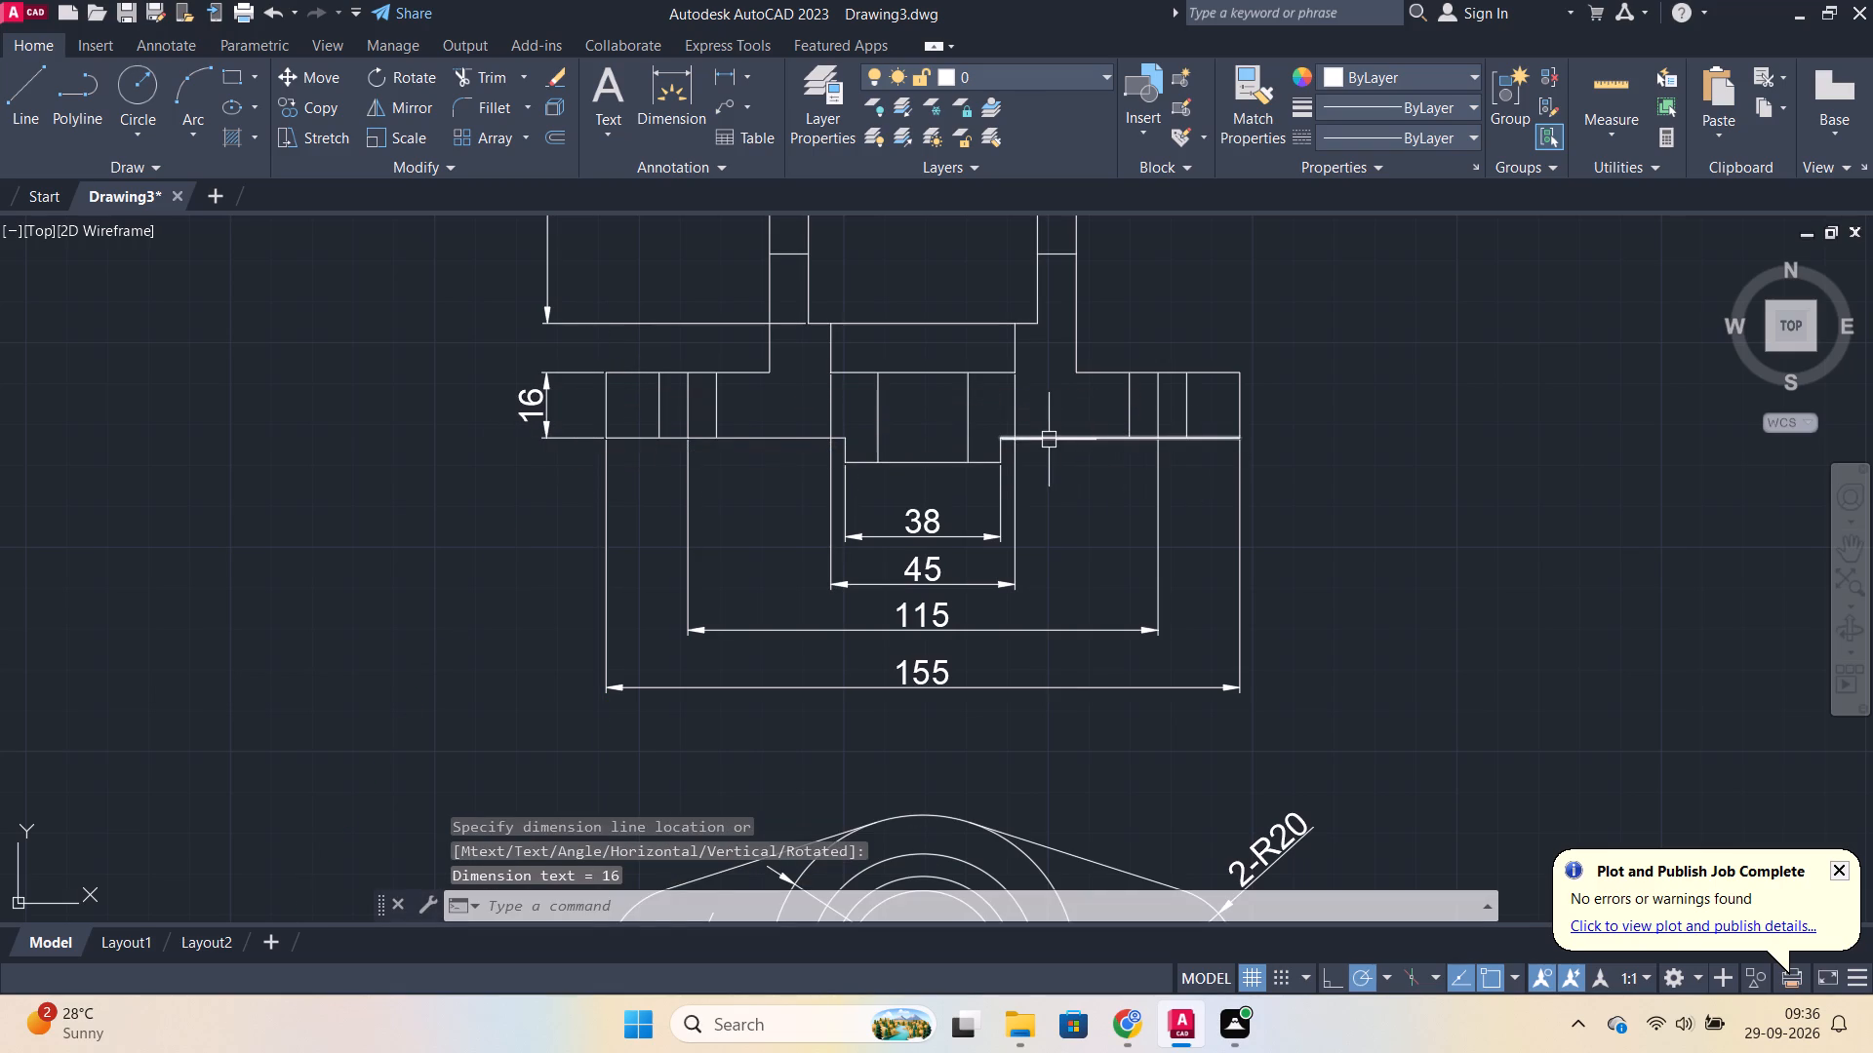
# Add a vertical linear dimension for the height of the small boss below the base flange, placed right of the front view.
pyautogui.scroll(1, 1048, 440)
pyautogui.press('space')
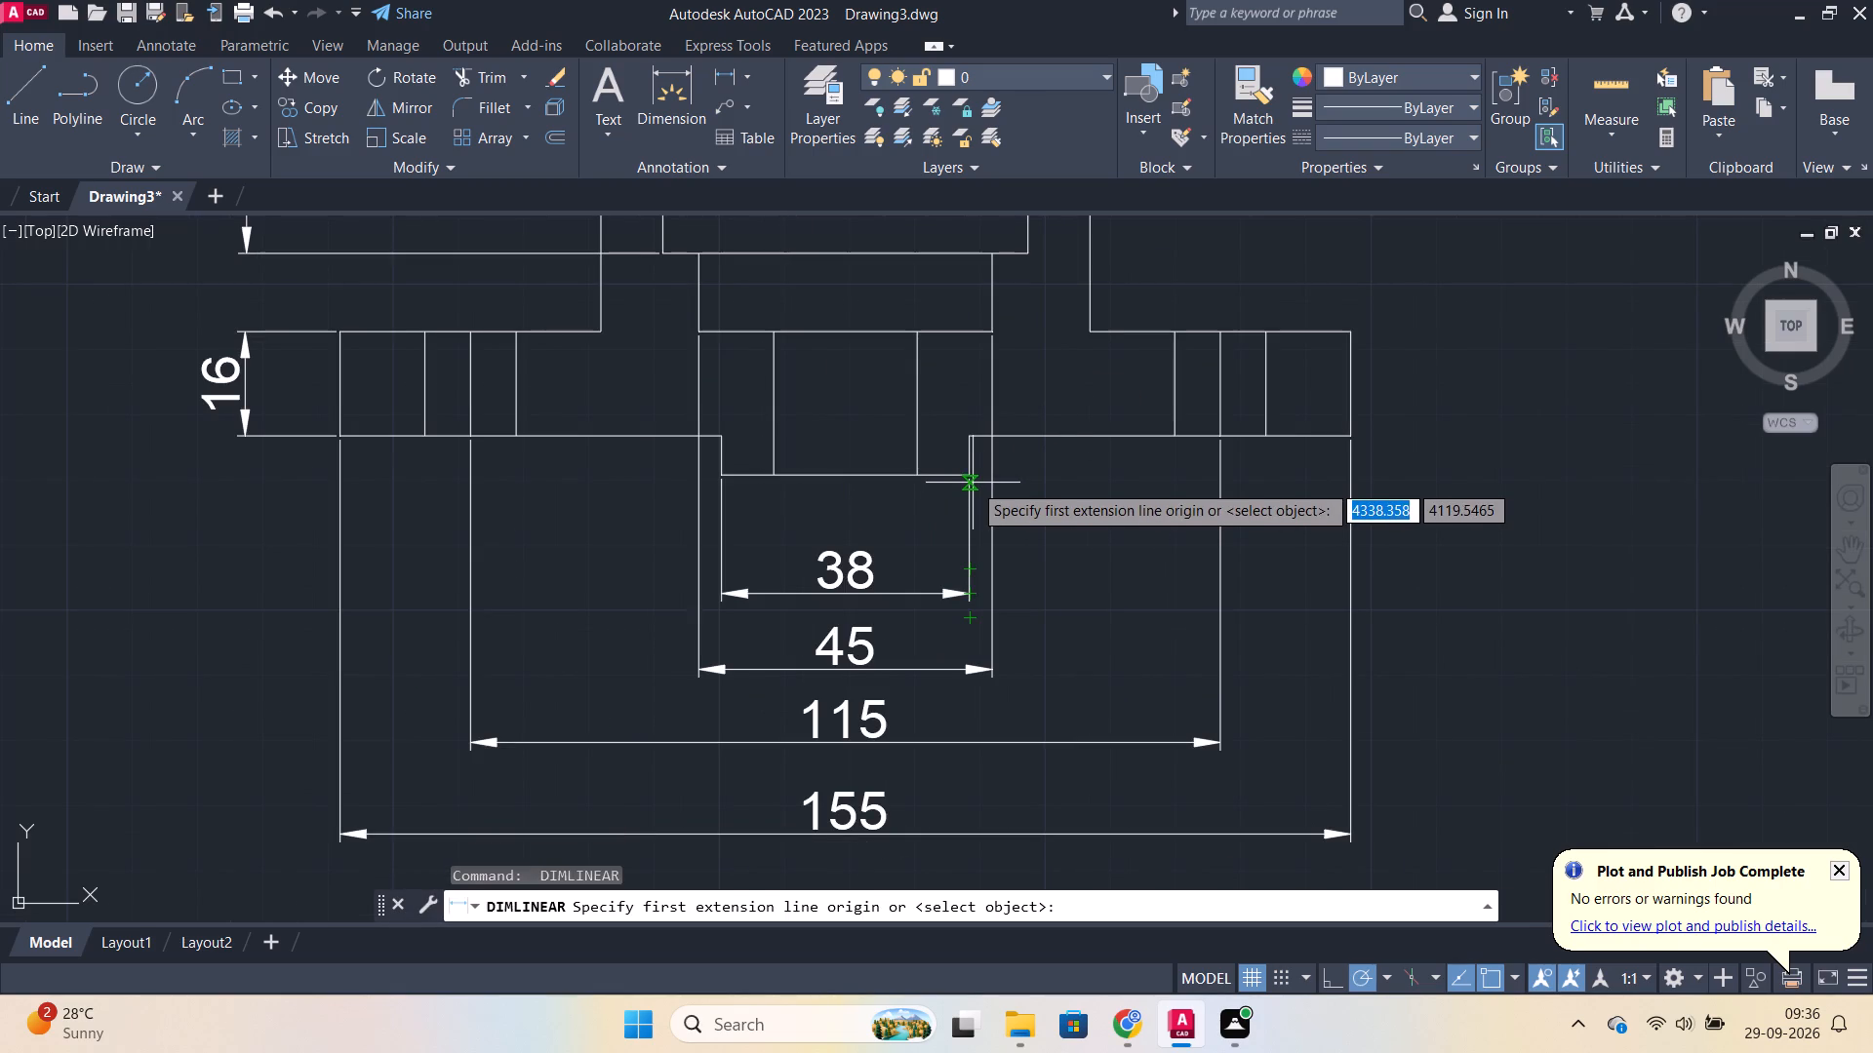
pyautogui.click(973, 471)
pyautogui.click(970, 440)
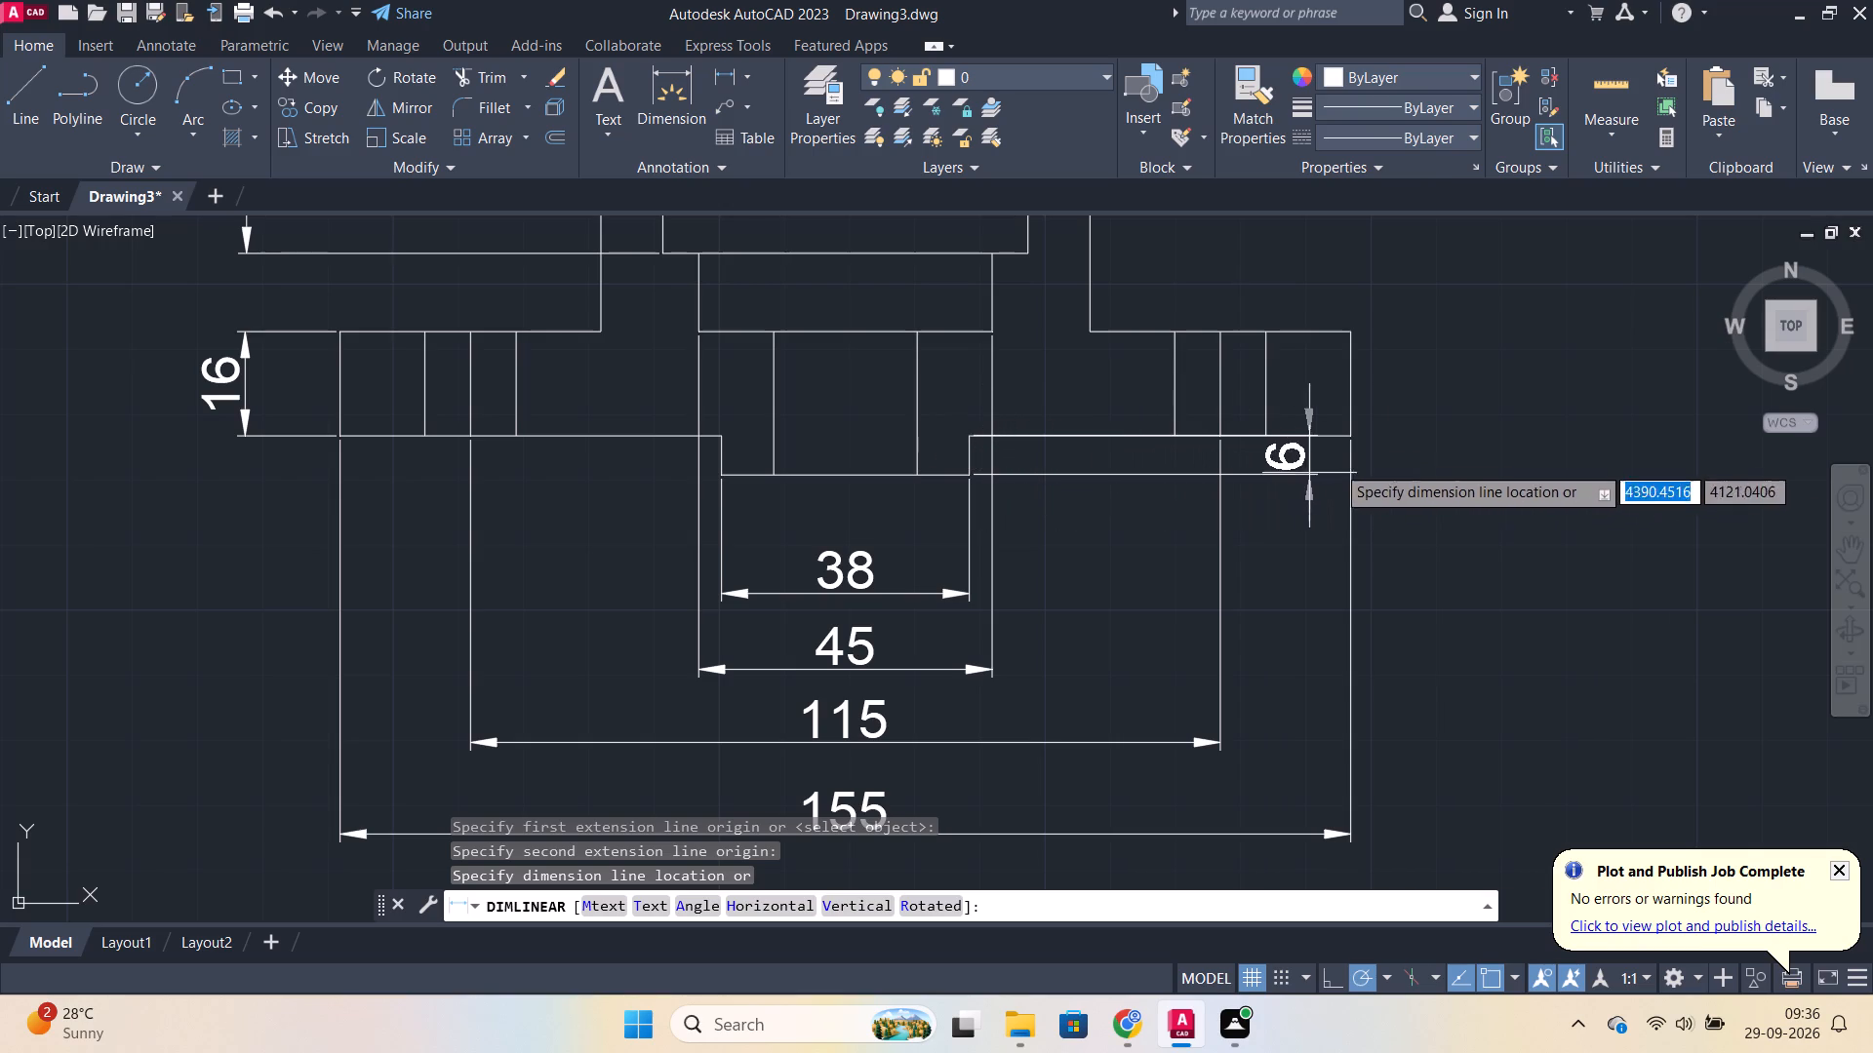
pyautogui.click(1466, 449)
# Add a horizontal linear dimension across the small central bore in the front view, placed above it inside the main bore.
pyautogui.scroll(-1, 1185, 528)
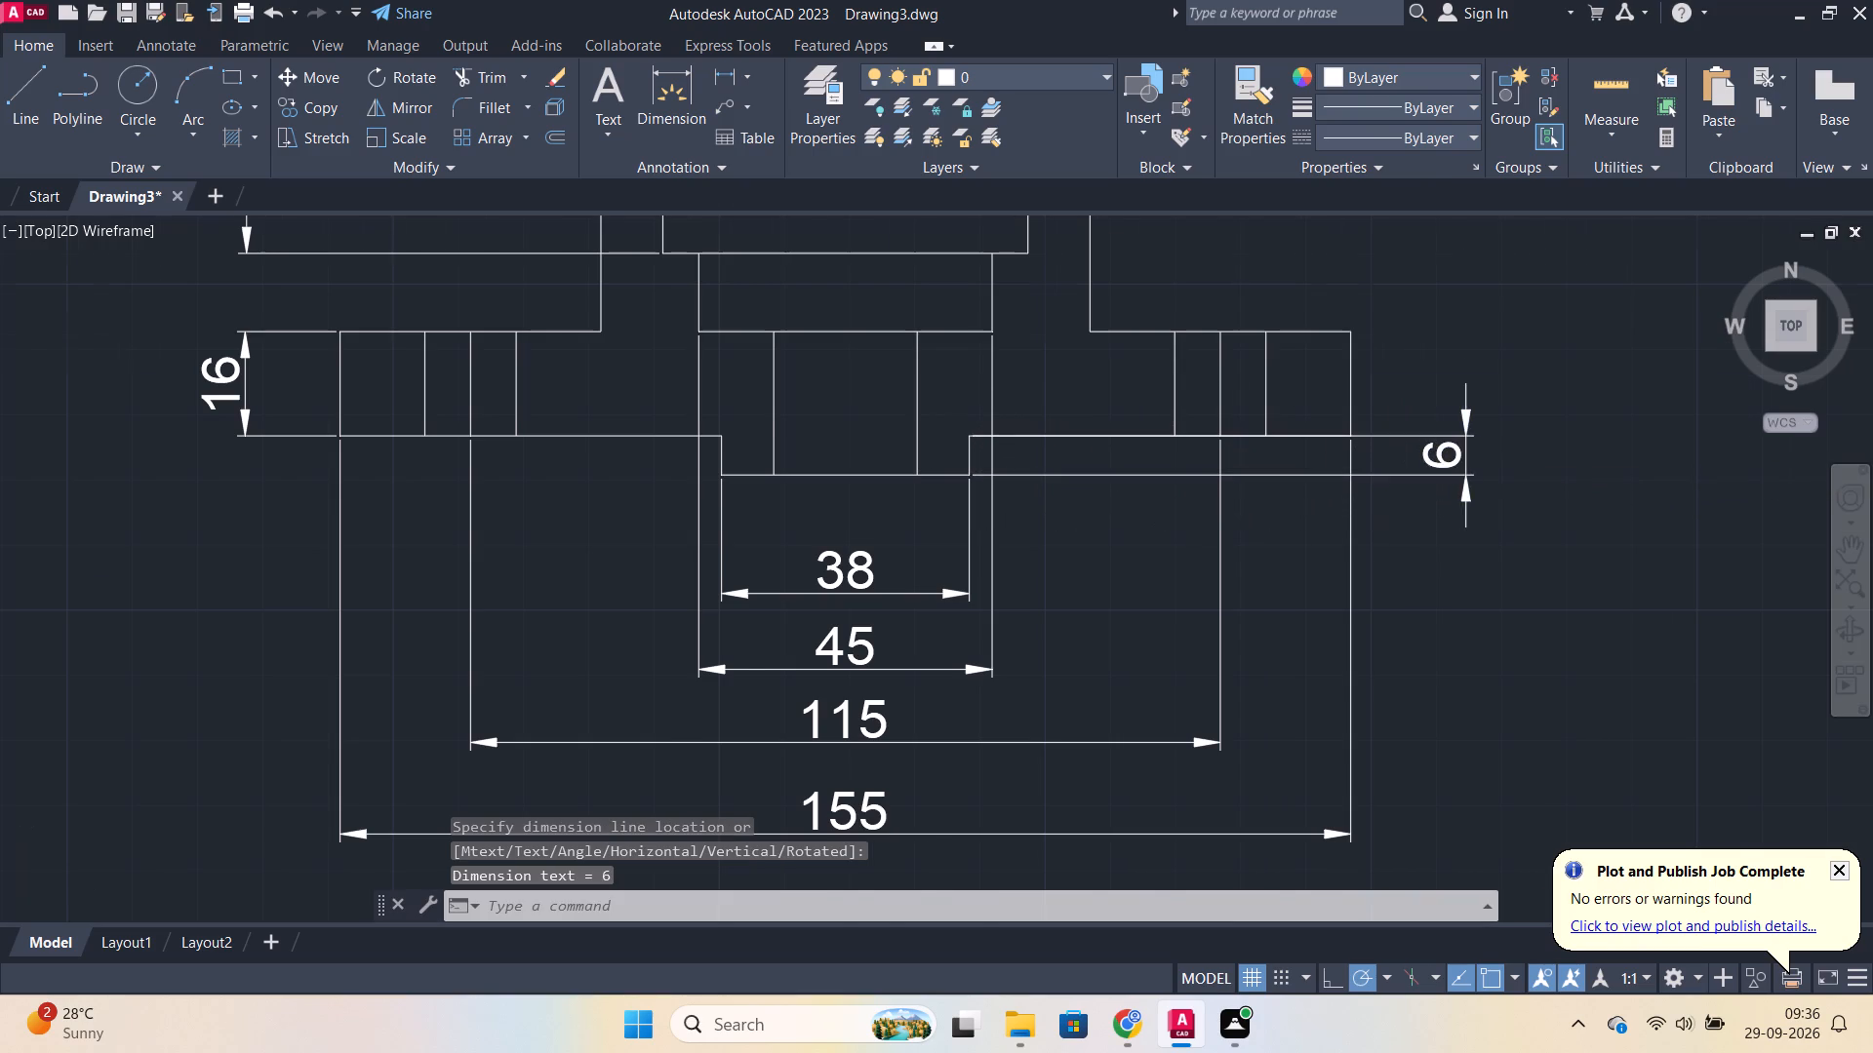
pyautogui.moveTo(1262, 345); pyautogui.dragTo(1222, 358, button='middle')
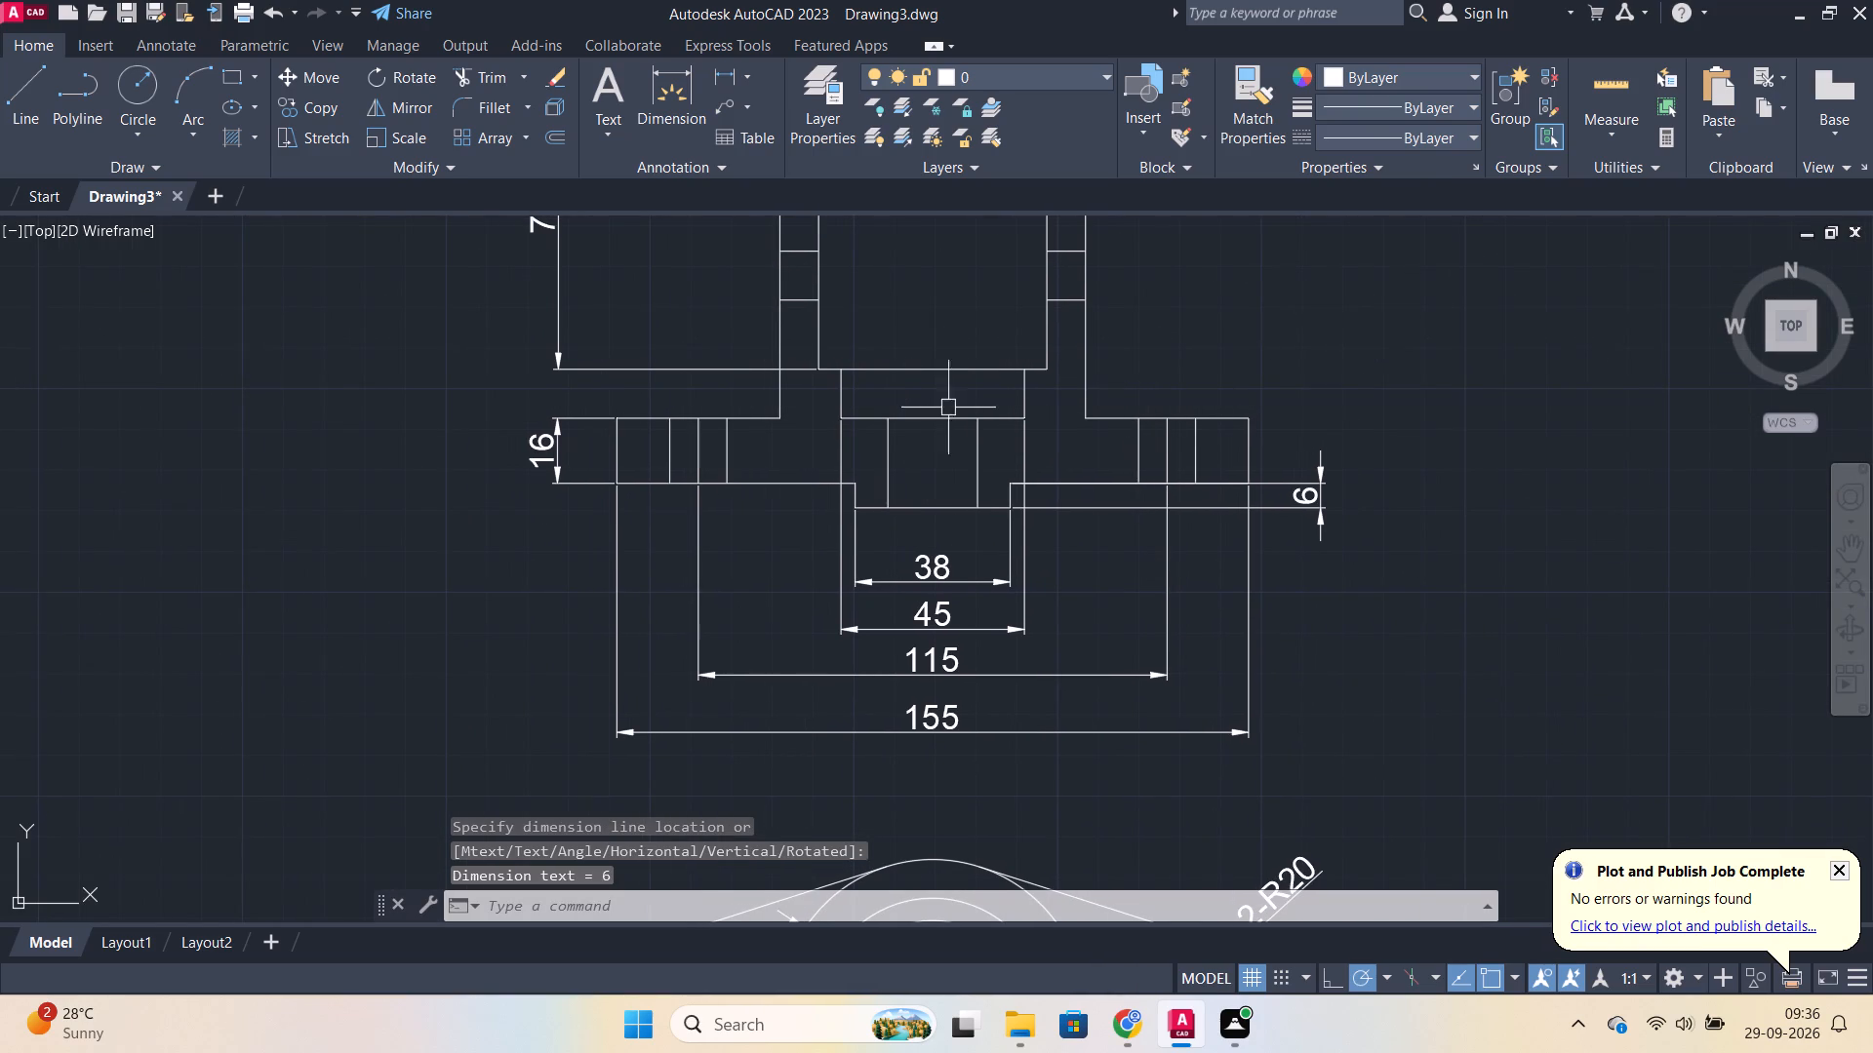
pyautogui.scroll(1, 991, 405)
pyautogui.press('space')
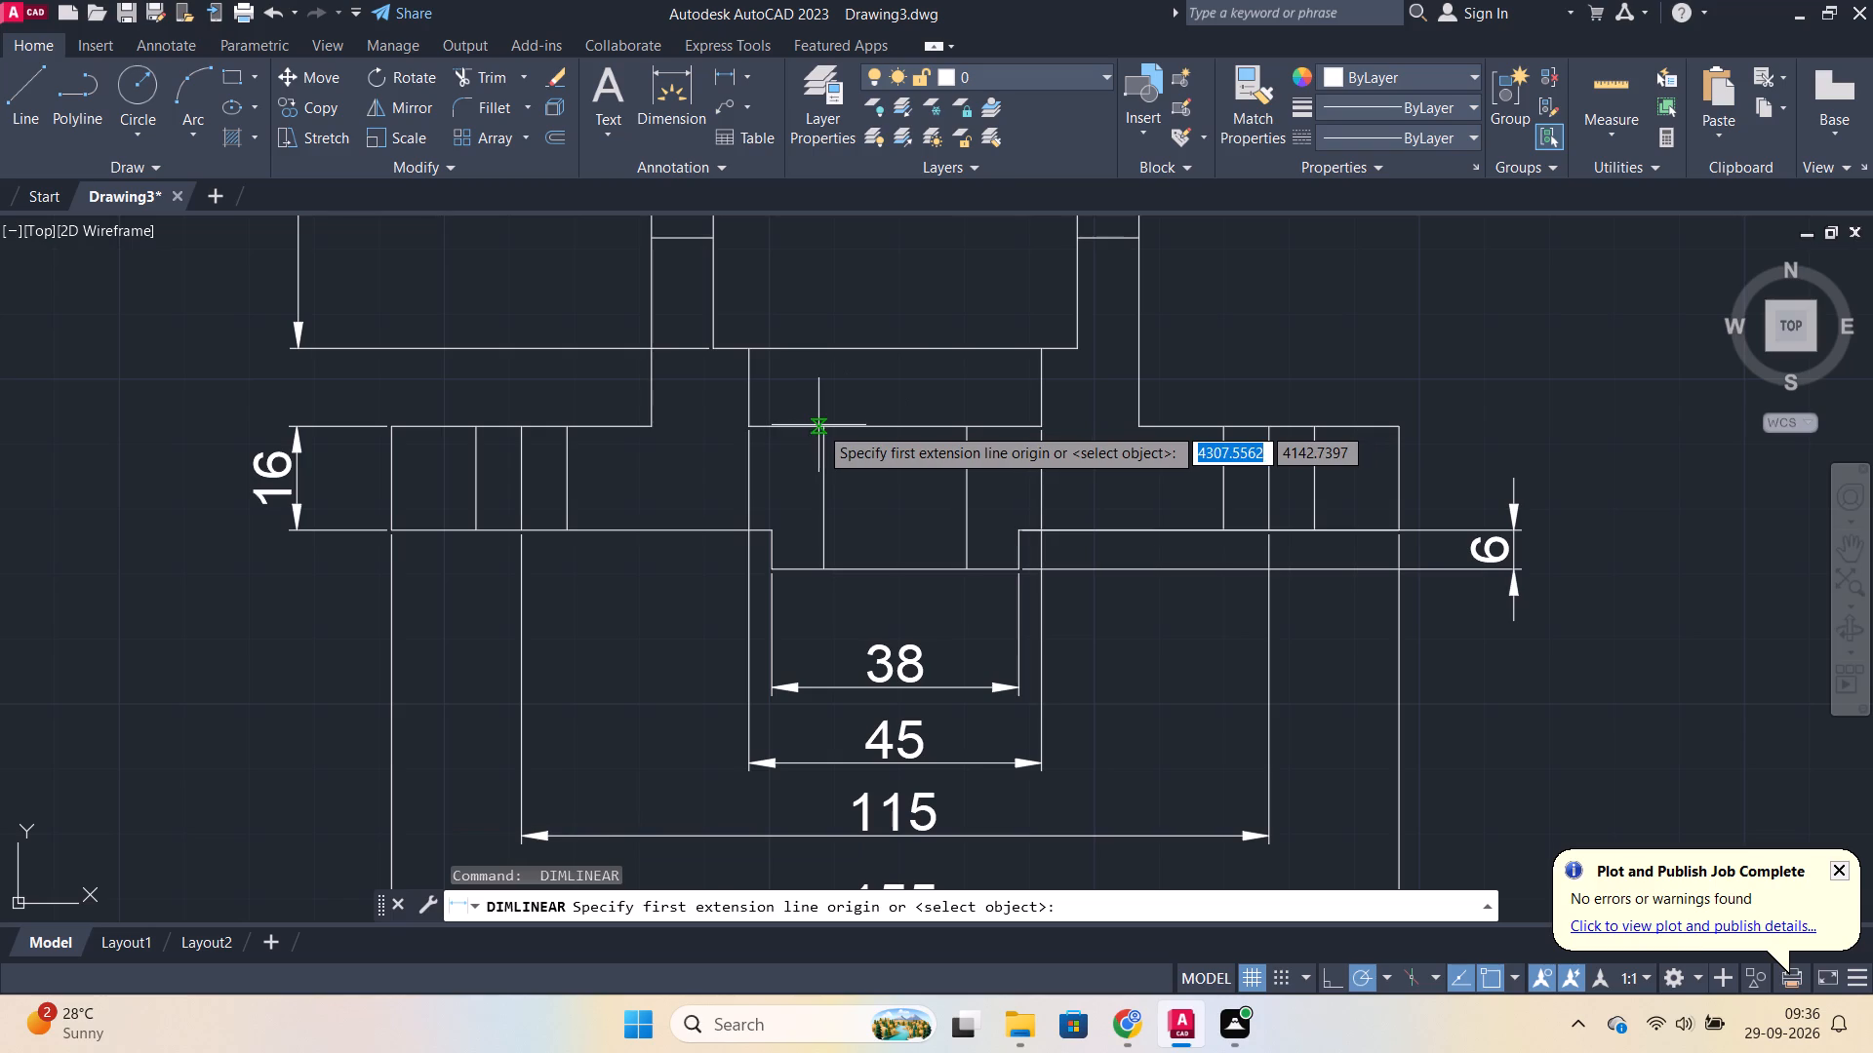
pyautogui.click(825, 427)
pyautogui.click(970, 429)
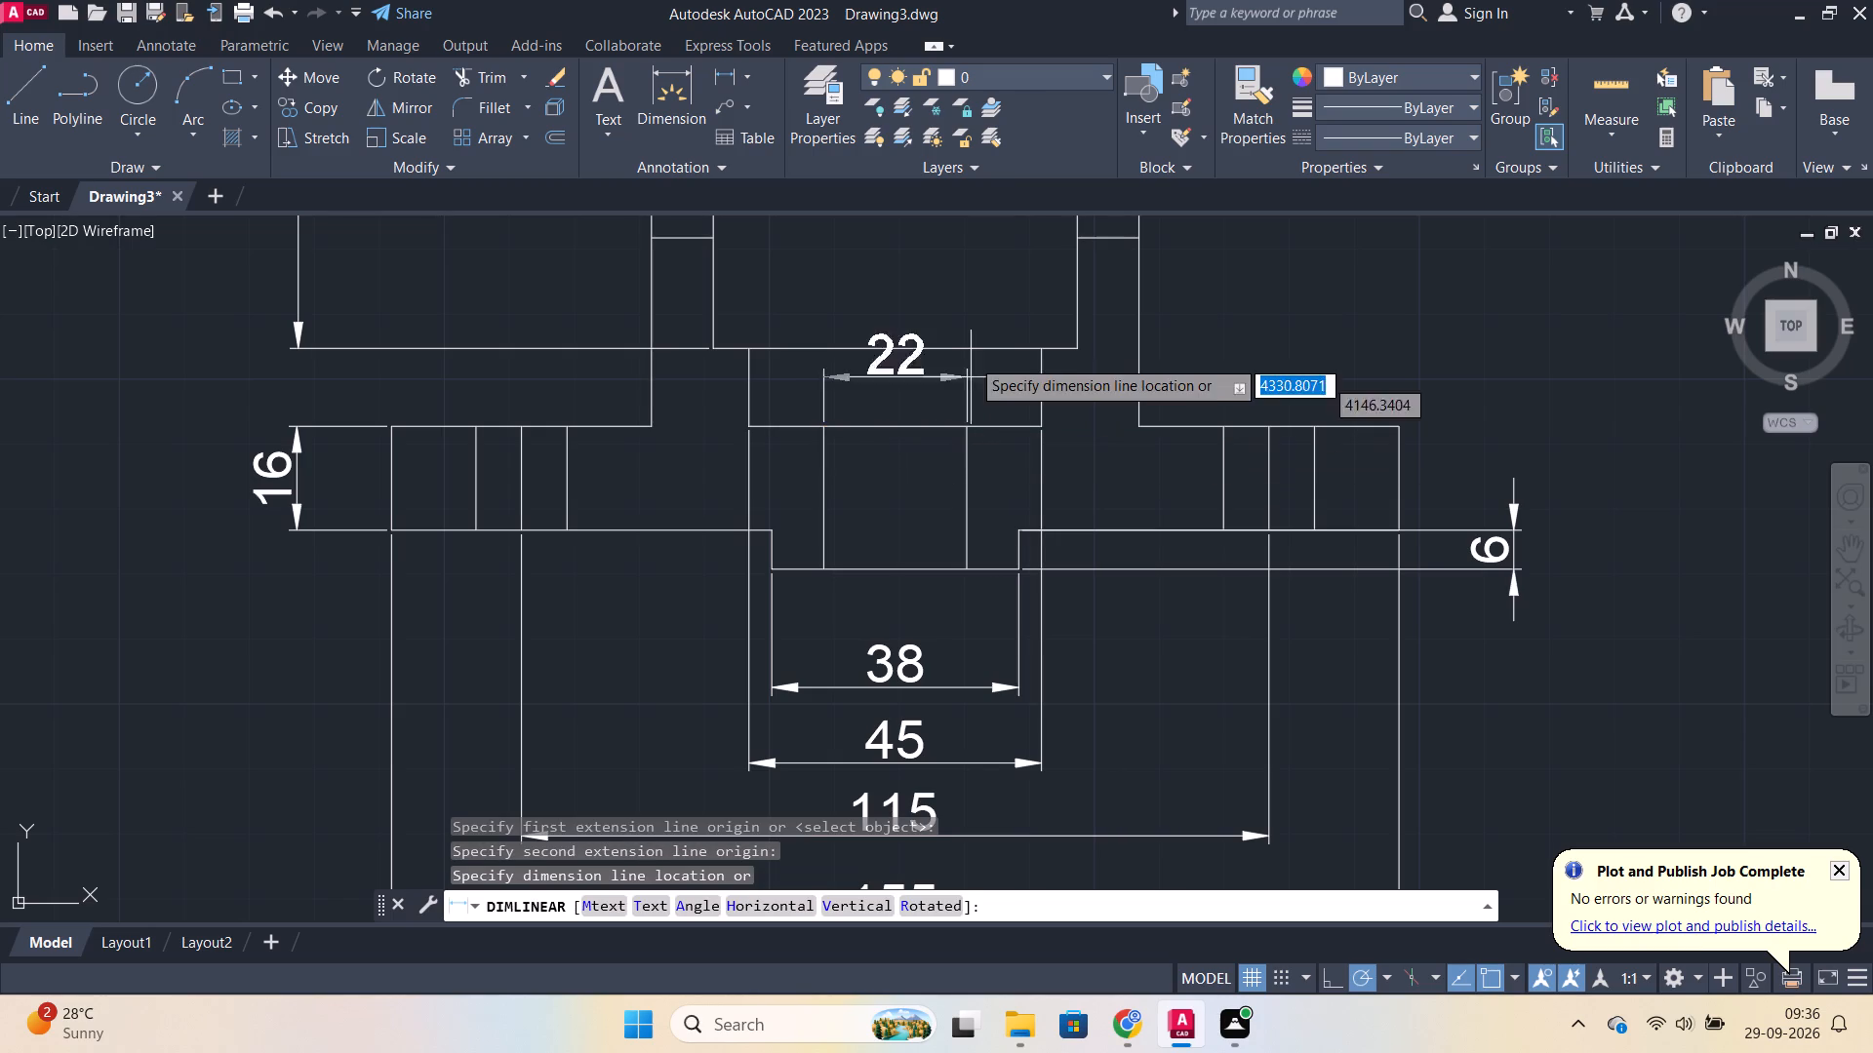
pyautogui.click(973, 291)
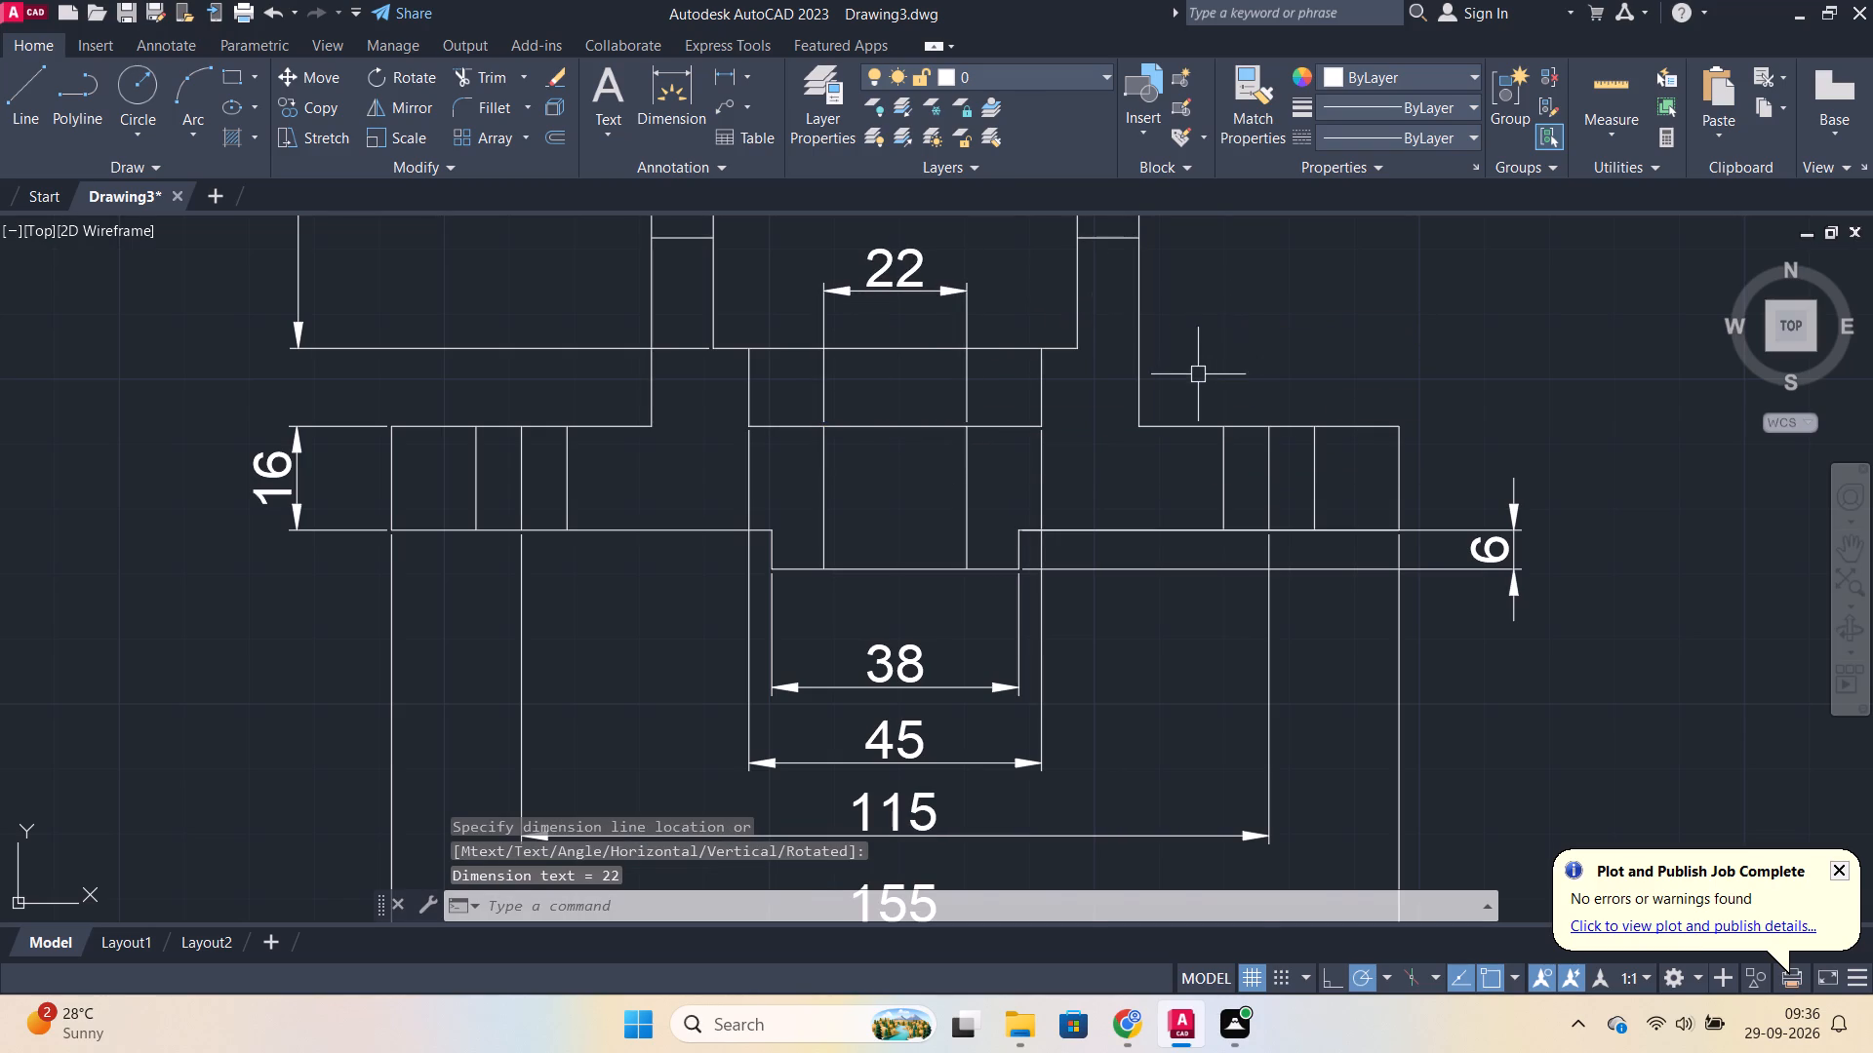
# Add a vertical linear dimension from the base flange's underside to the body's top edge, placed just outside the boss height dimension.
pyautogui.scroll(-1, 1202, 377)
pyautogui.moveTo(1330, 360); pyautogui.dragTo(1171, 400, button='middle')
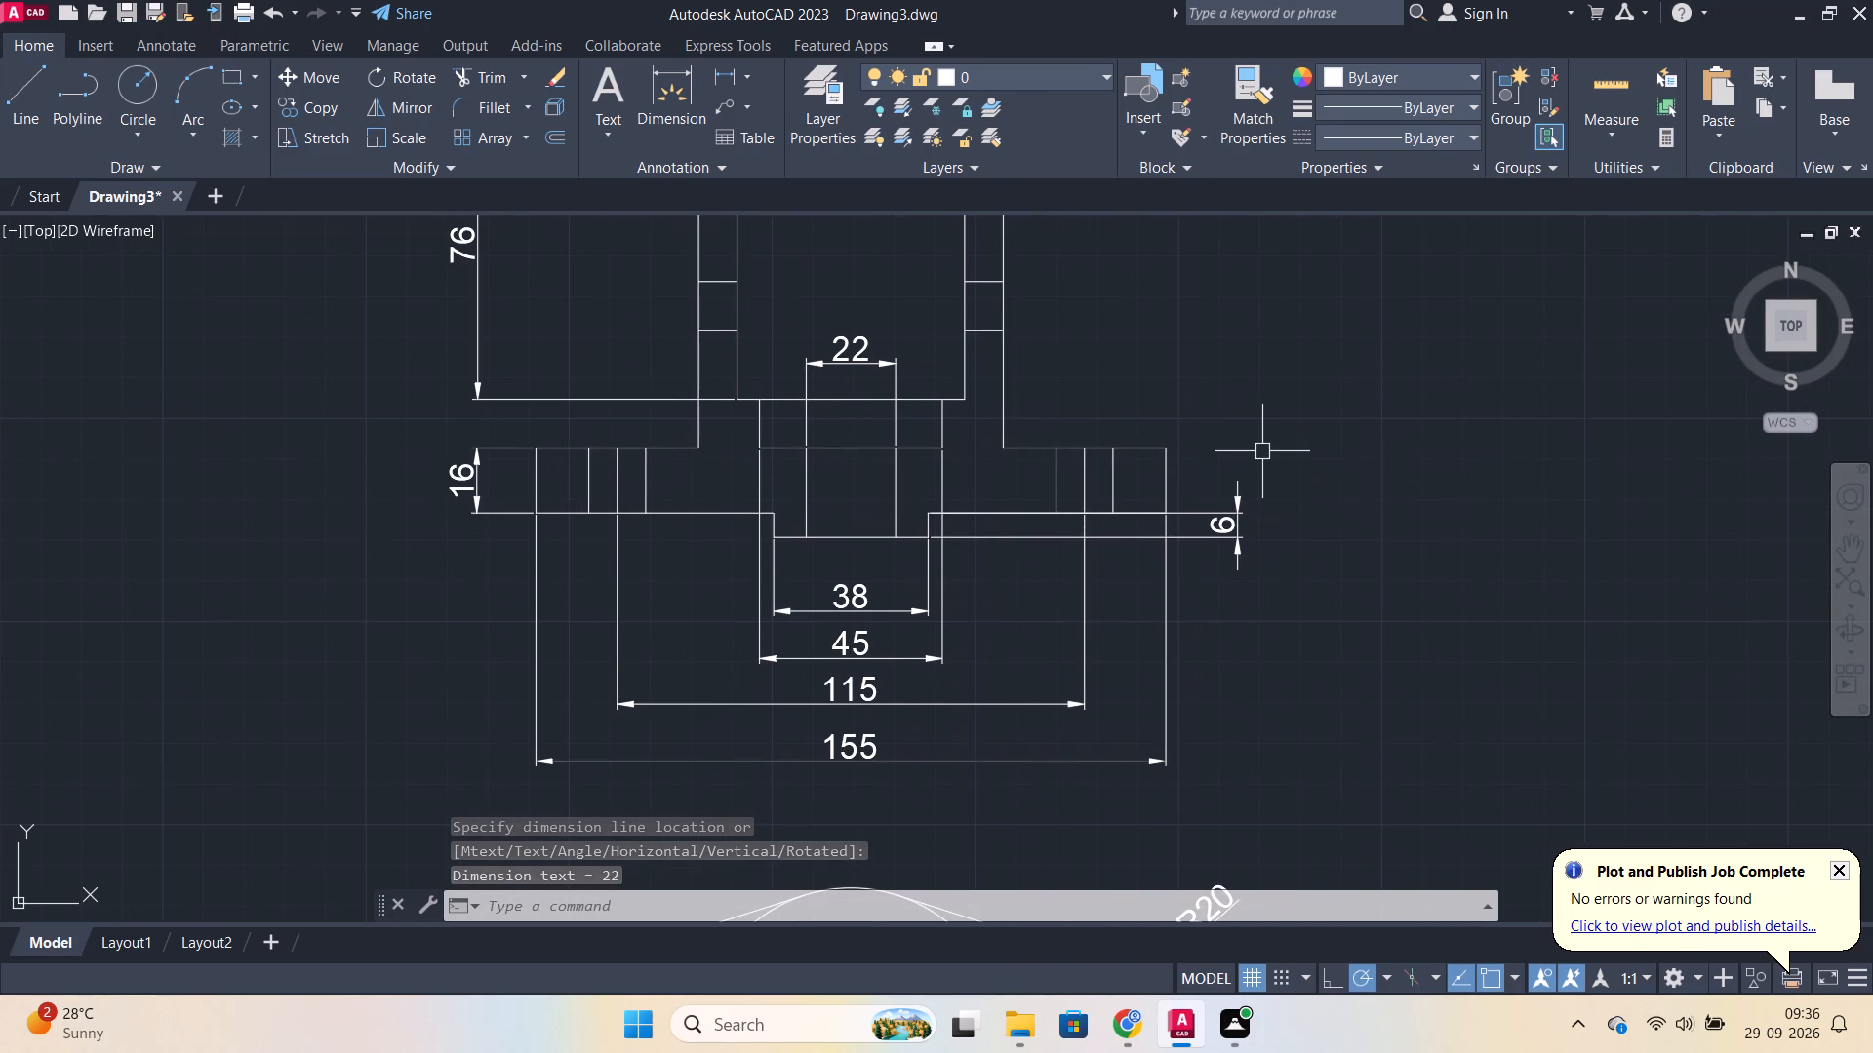
pyautogui.press('space')
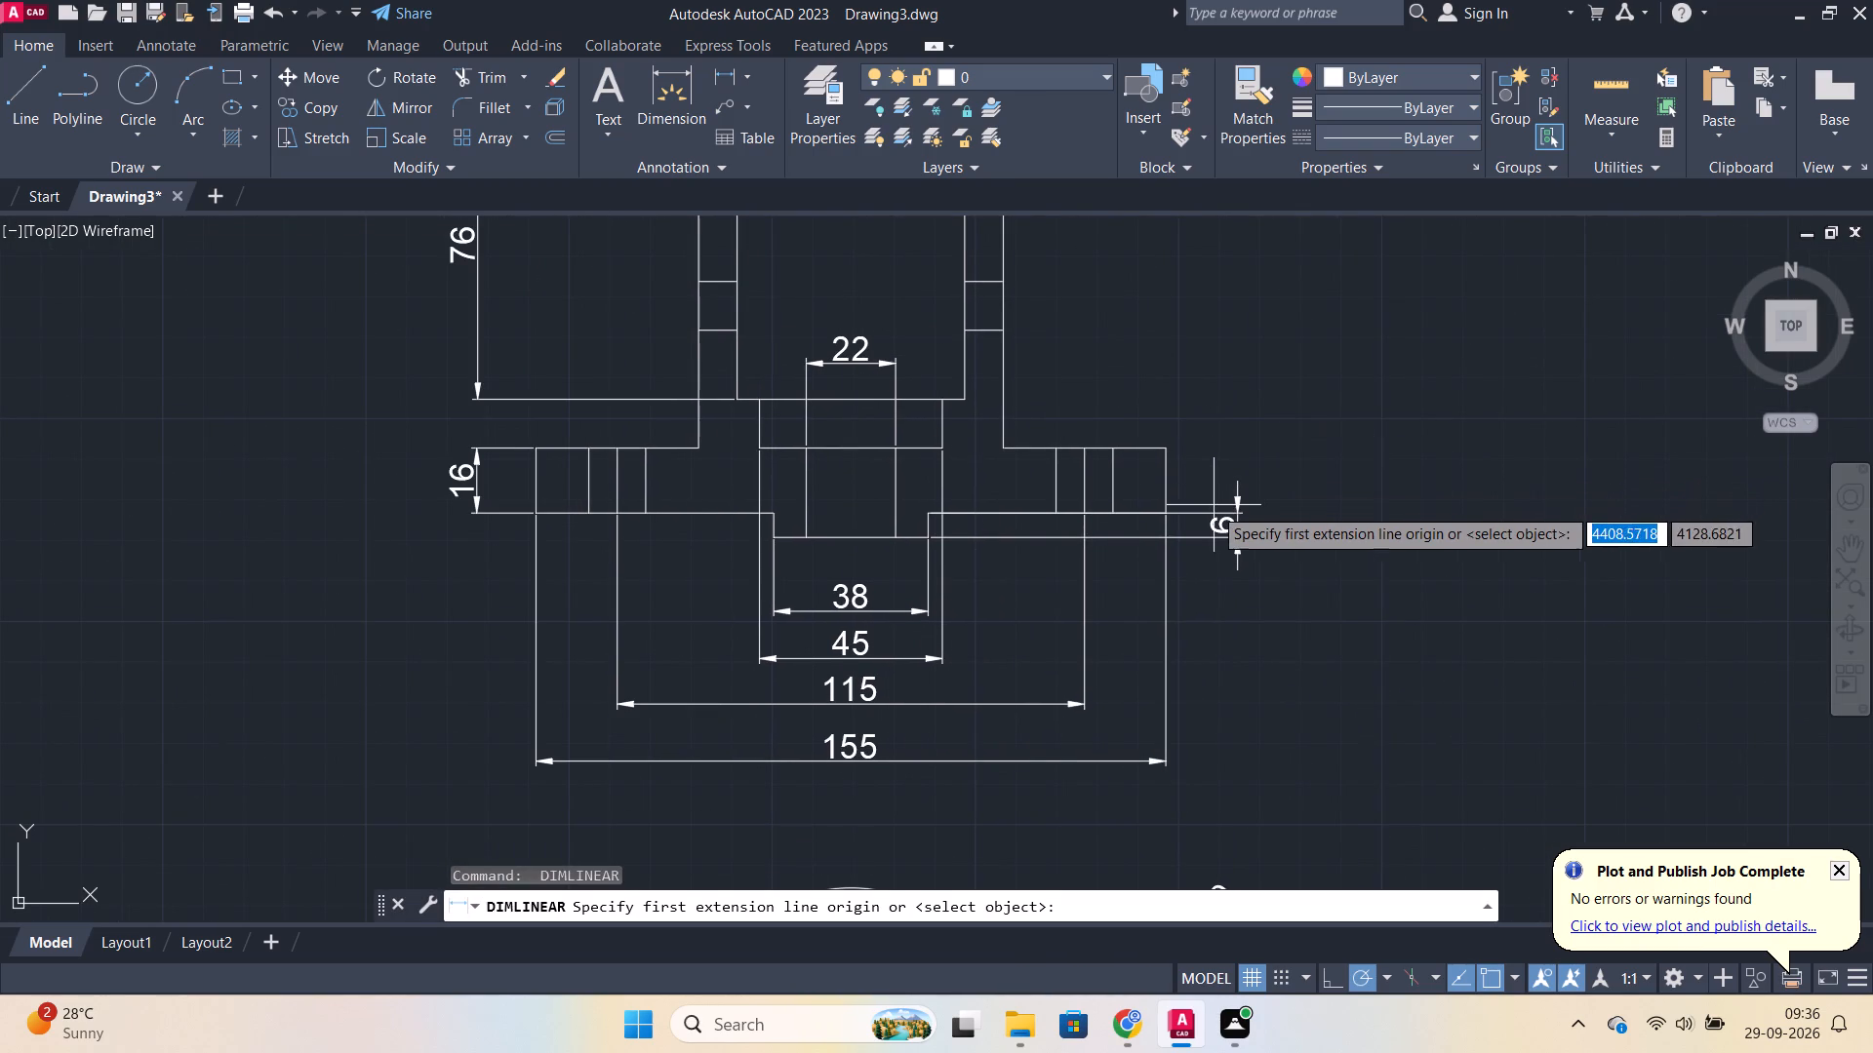
pyautogui.click(1200, 511)
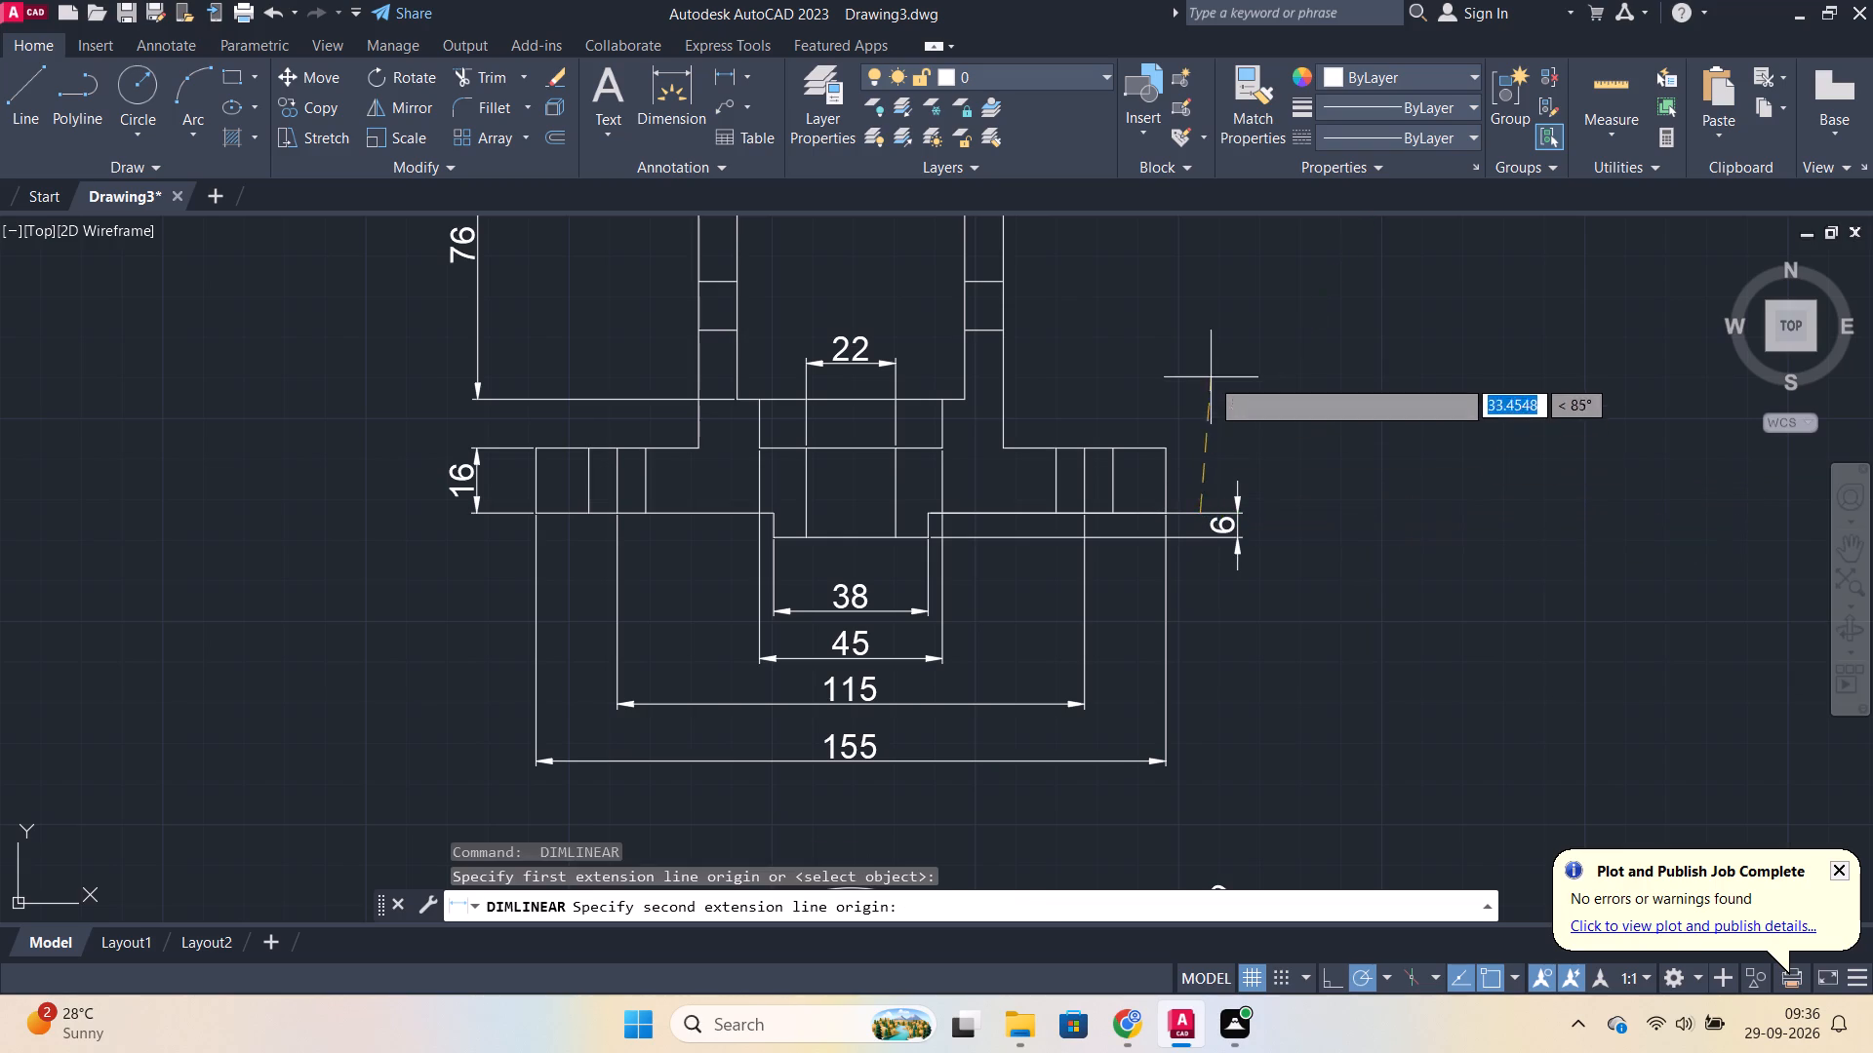
pyautogui.scroll(-2, 1209, 373)
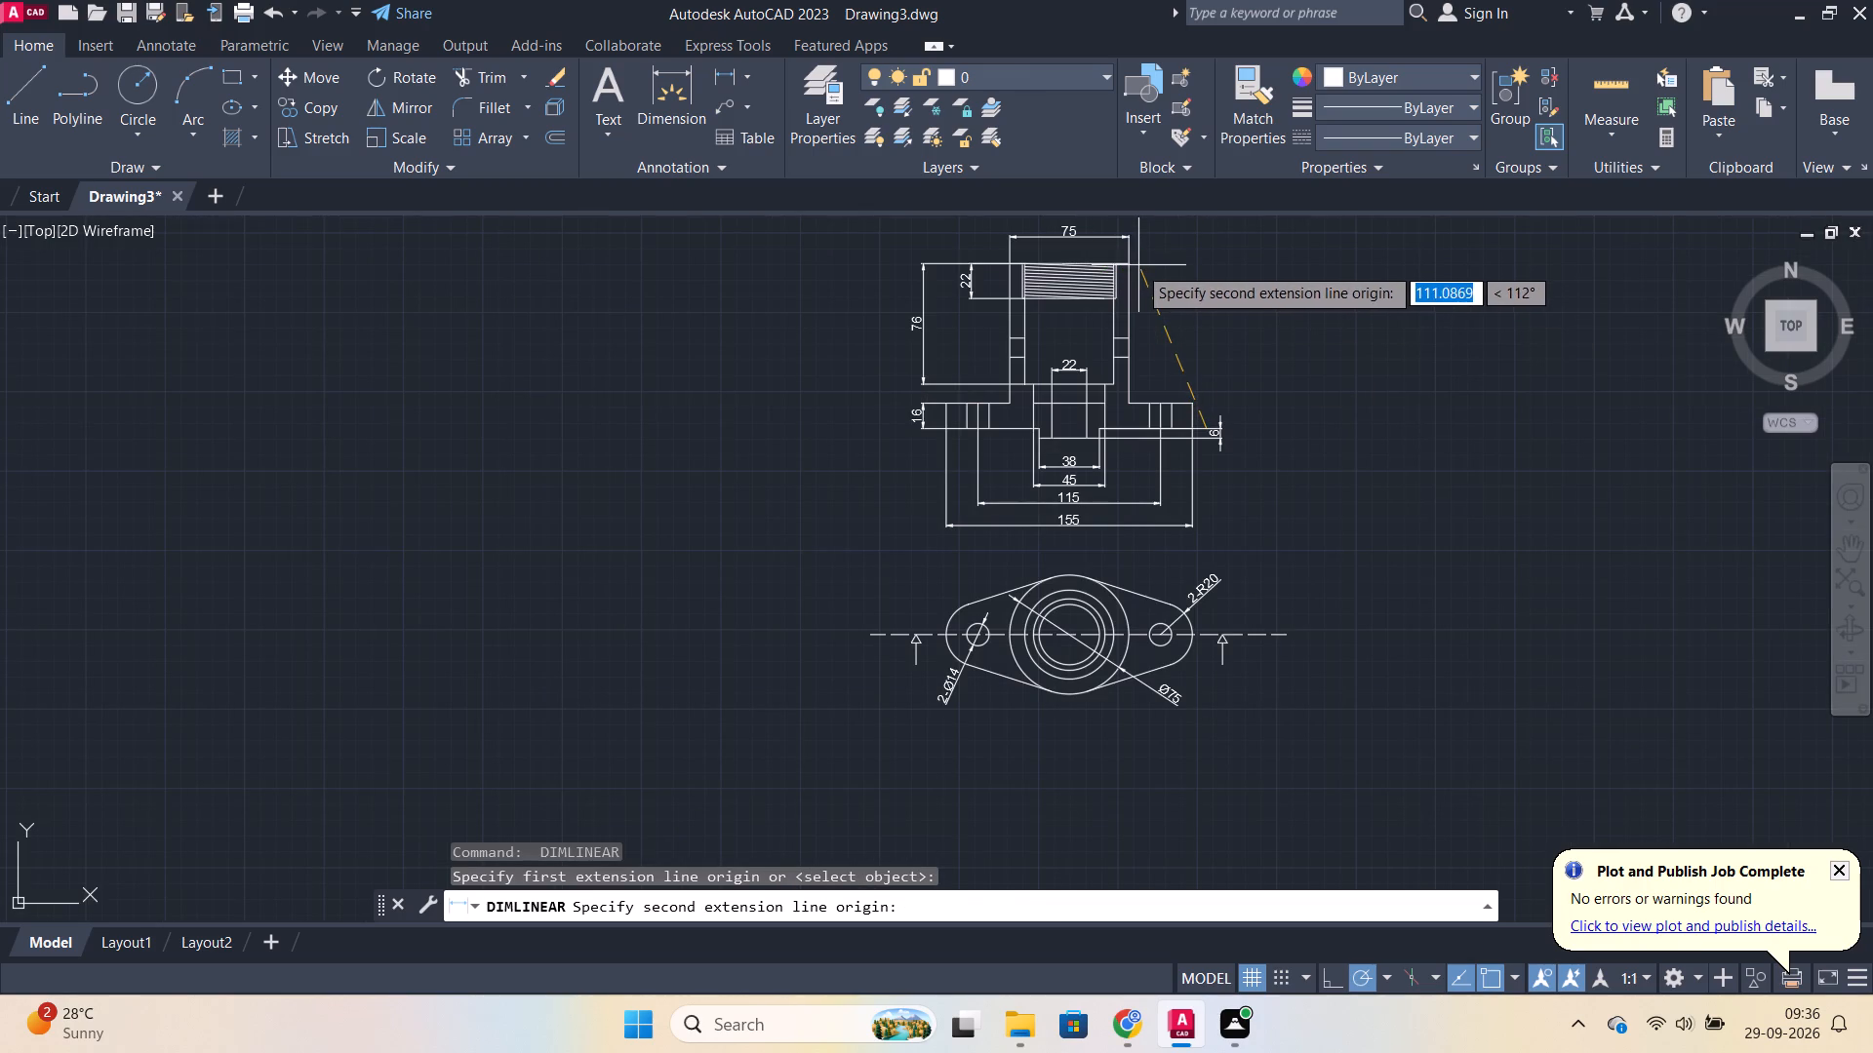
pyautogui.click(1134, 266)
pyautogui.scroll(3, 1211, 311)
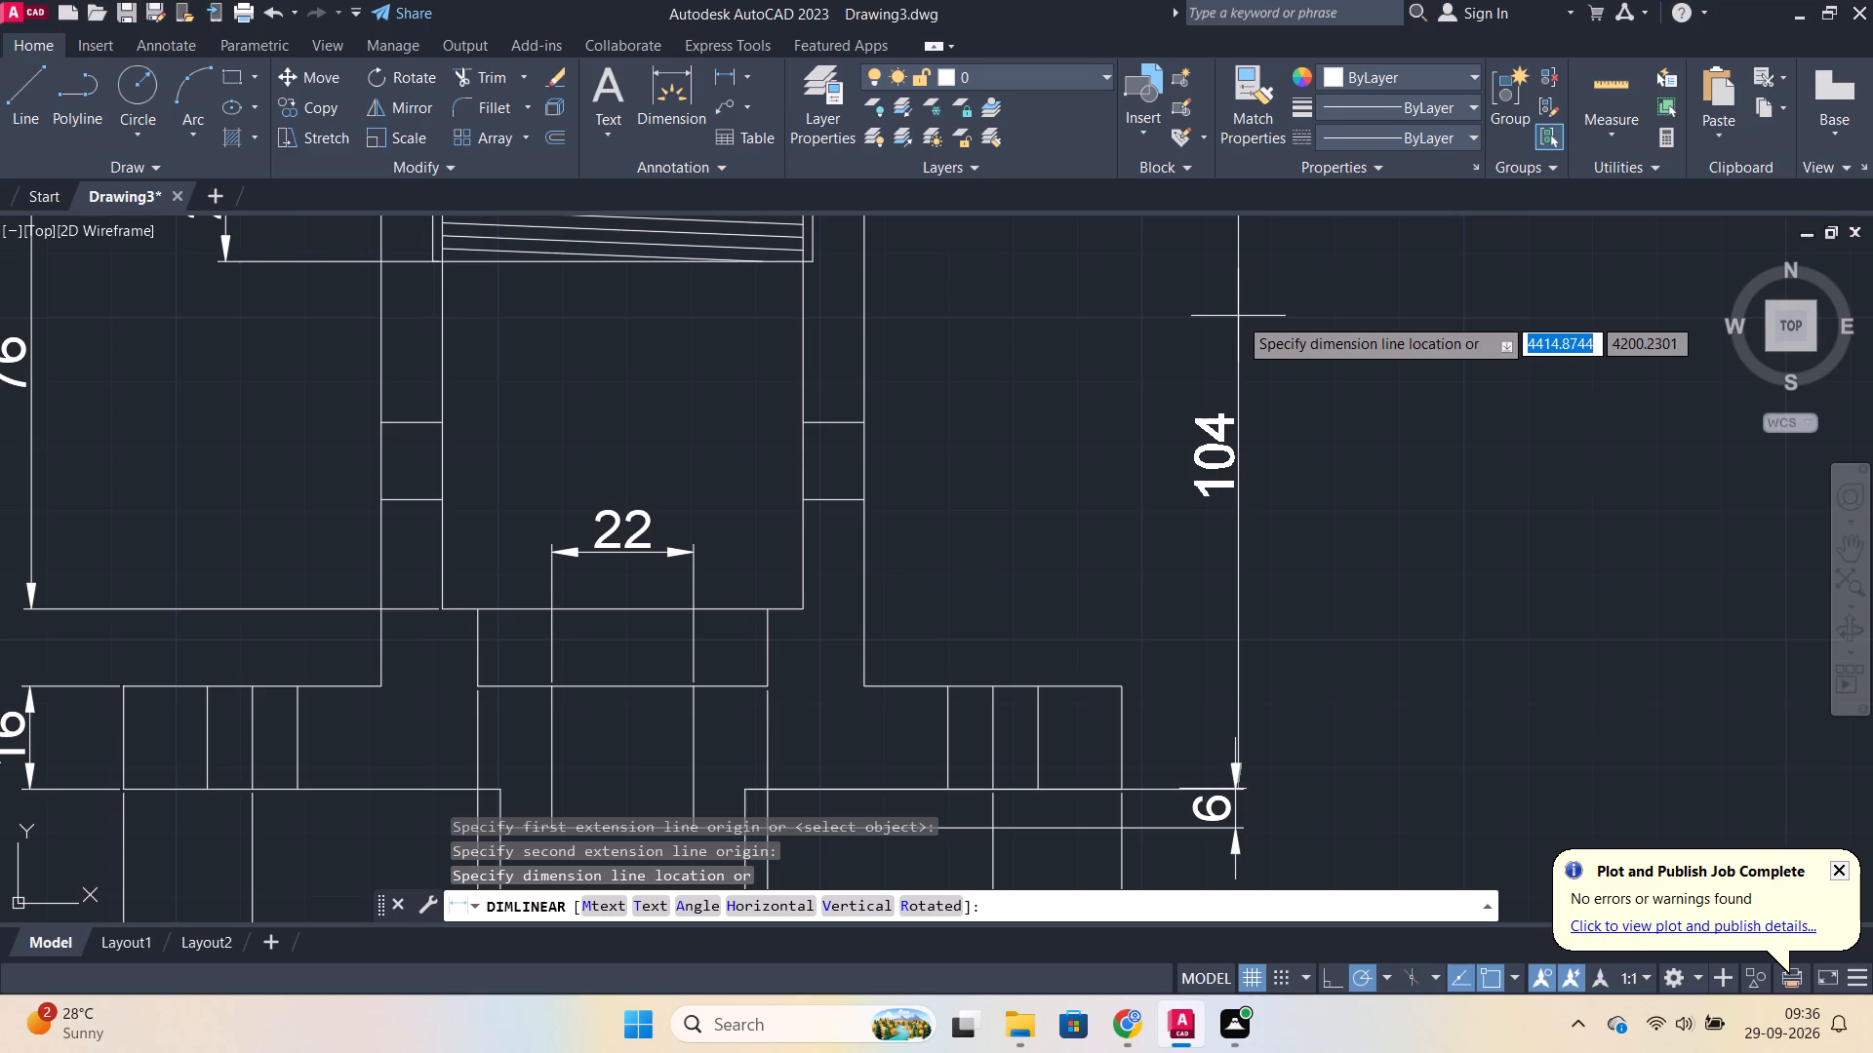
pyautogui.click(1262, 316)
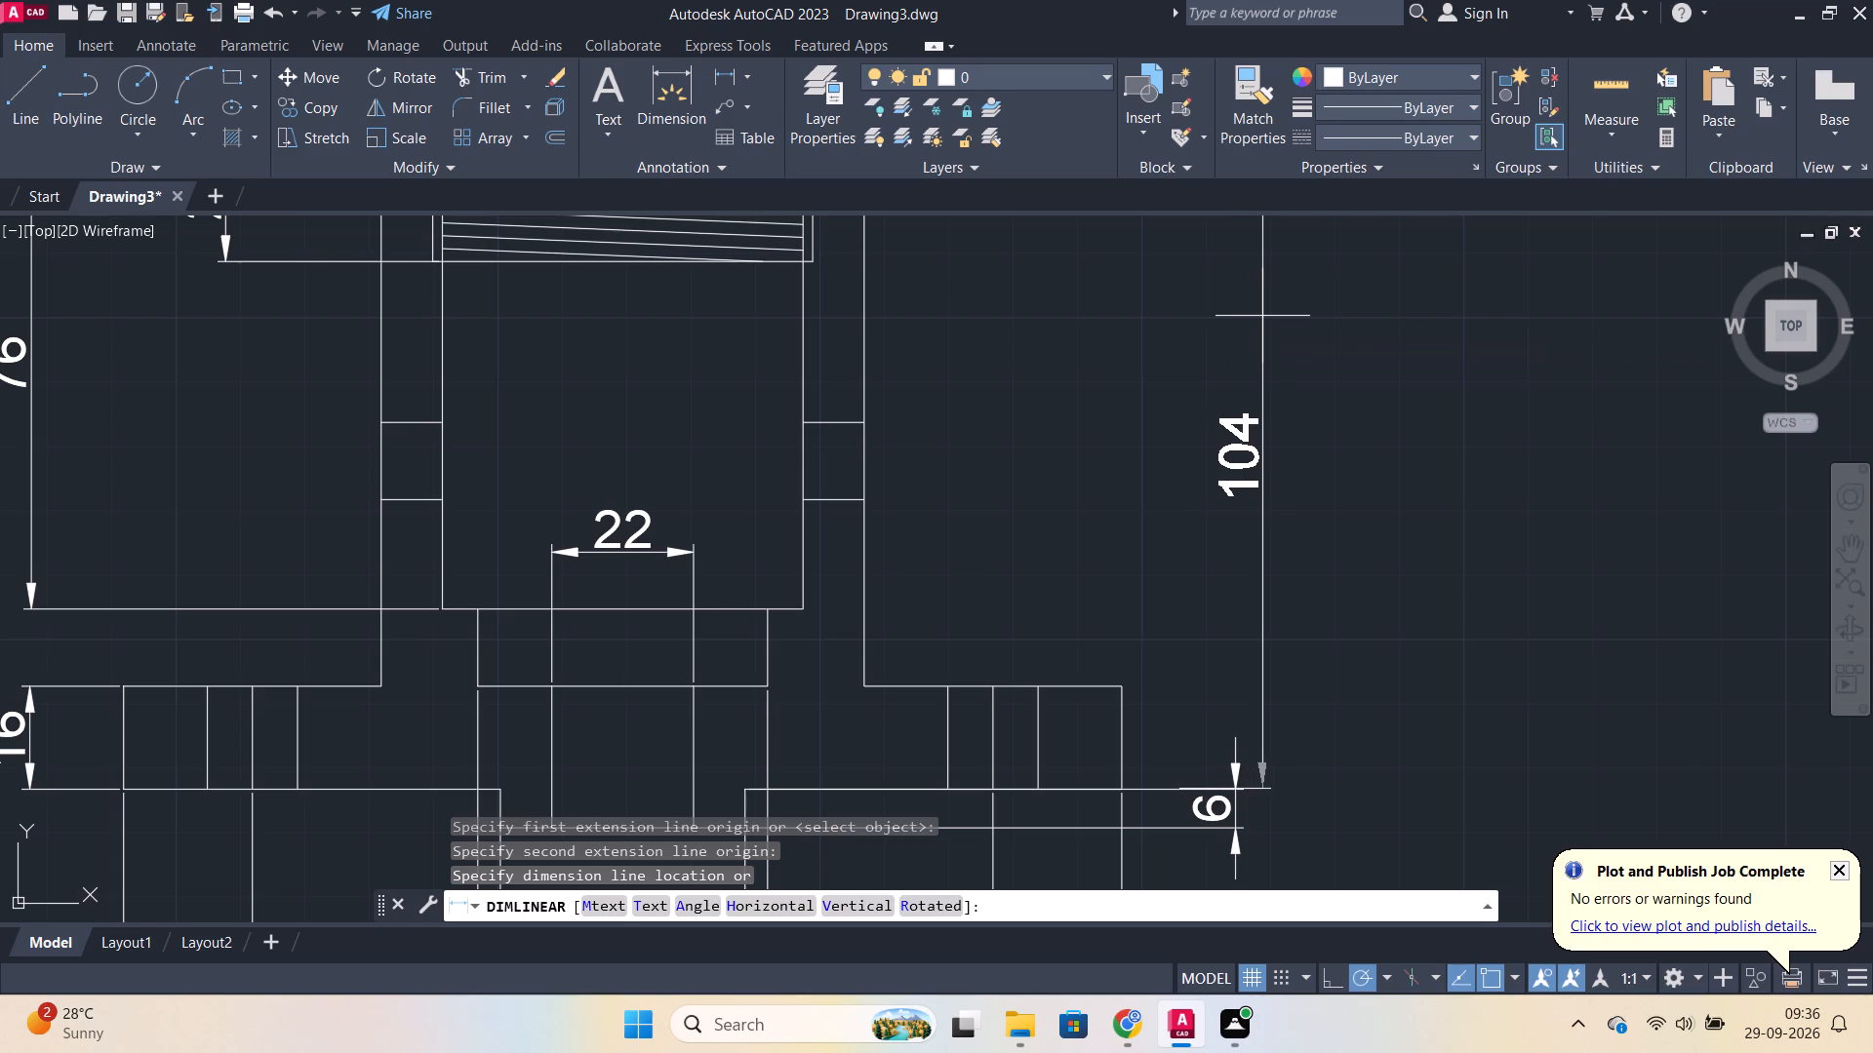
# Add a diameter symbol before the value of the body width dimension above the front view, making it read Ø75.
pyautogui.scroll(-1, 1252, 321)
pyautogui.scroll(-1, 1107, 341)
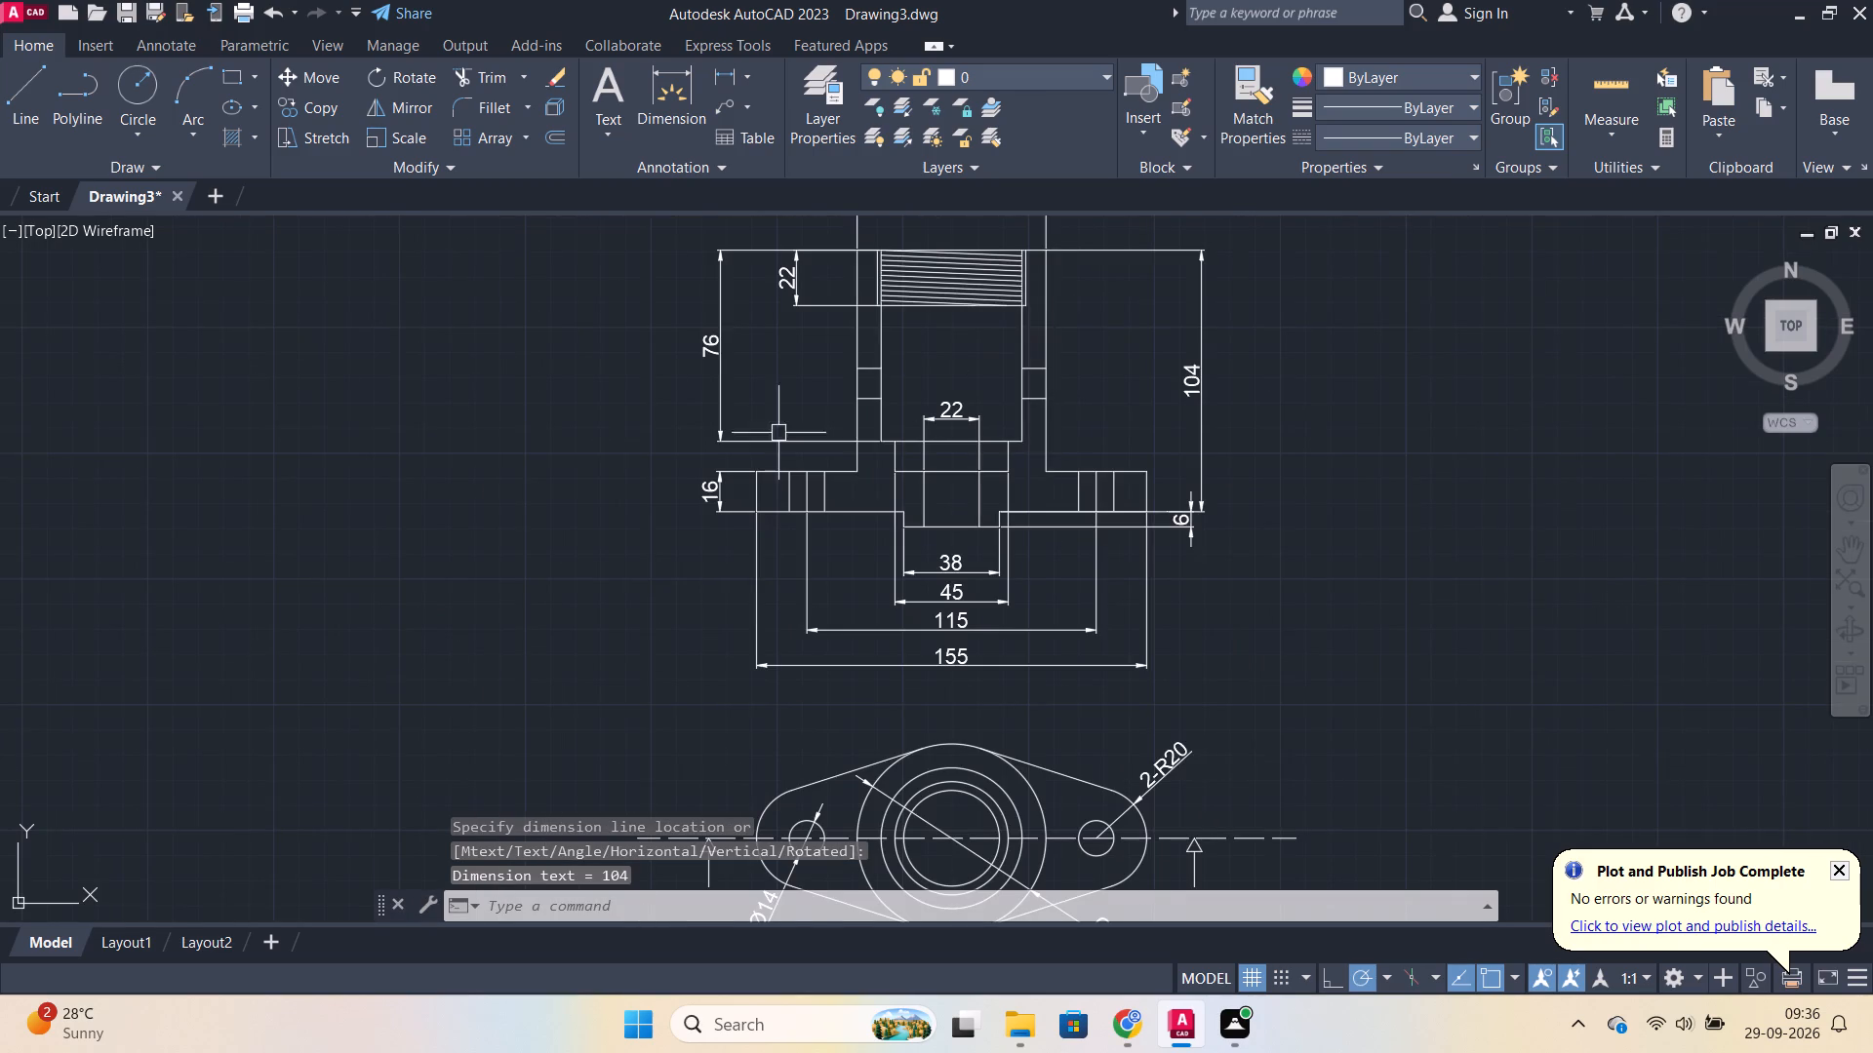
pyautogui.scroll(2, 1039, 425)
pyautogui.scroll(-2, 1080, 326)
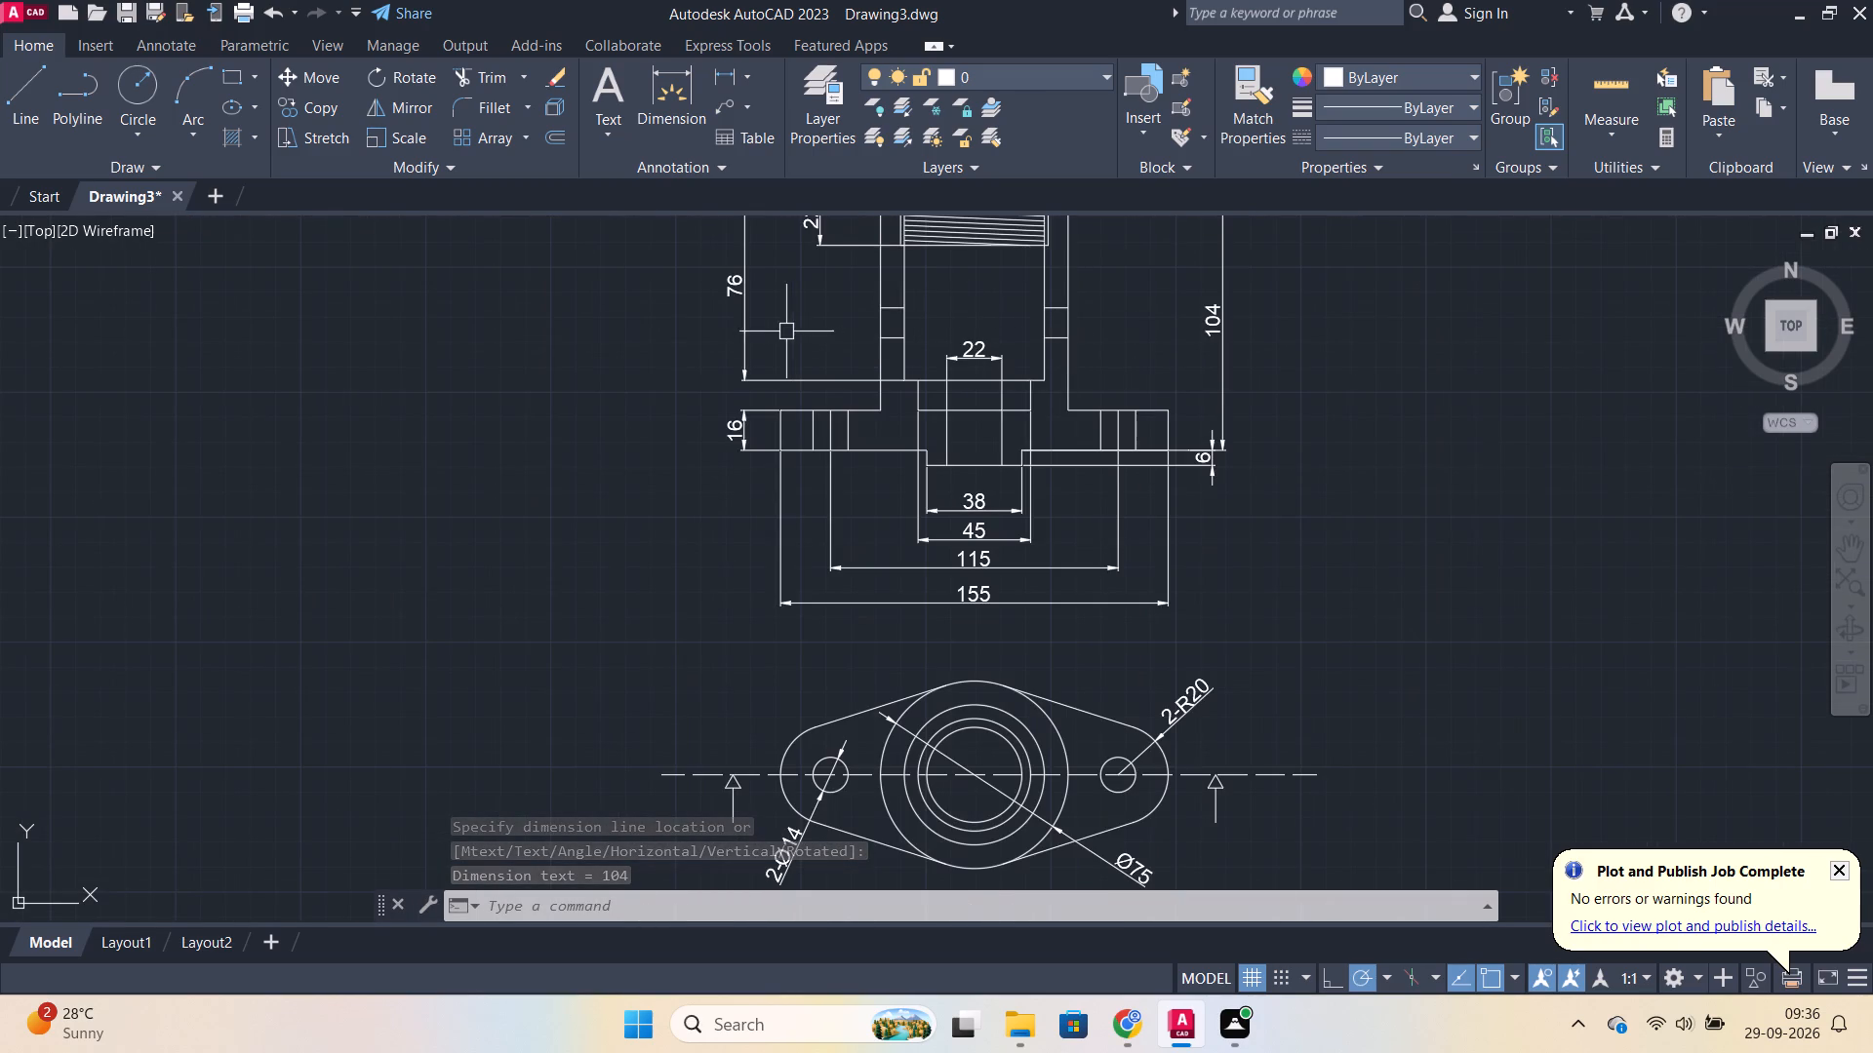
pyautogui.moveTo(587, 495); pyautogui.dragTo(502, 627, button='middle')
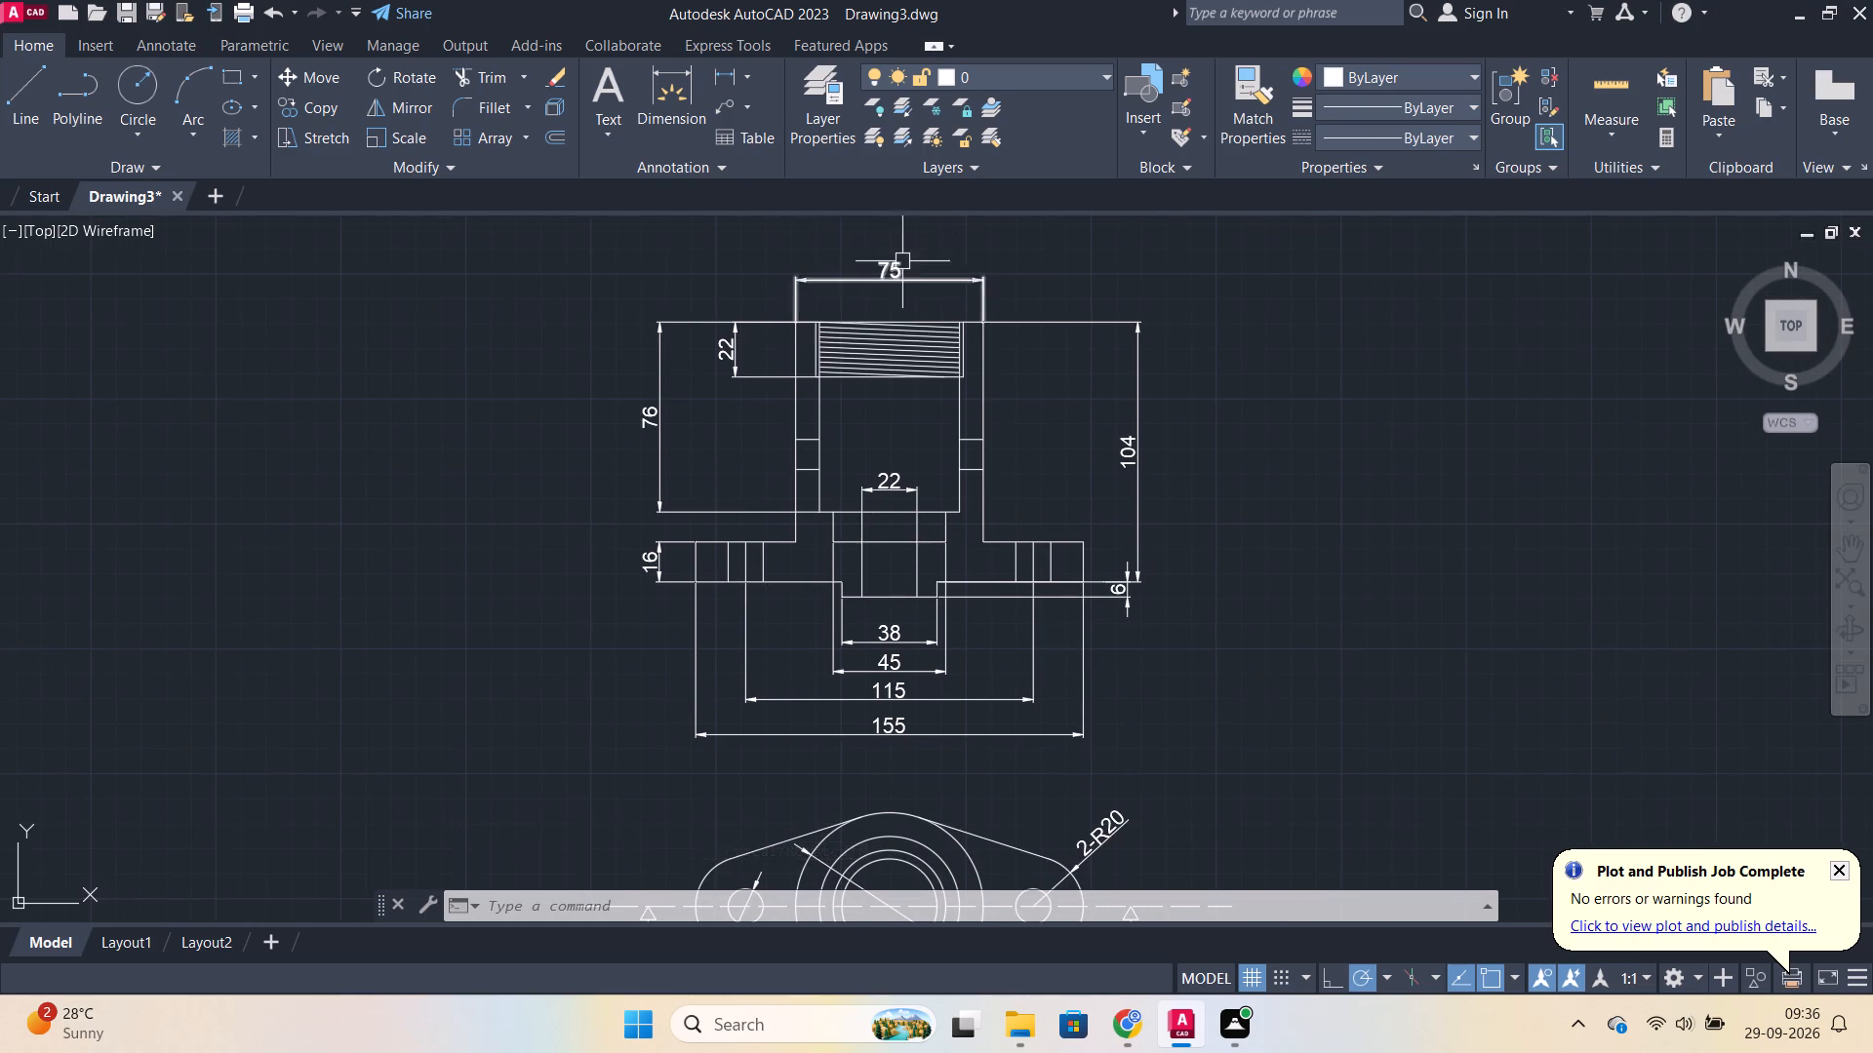
pyautogui.scroll(1, 887, 264)
pyautogui.doubleClick(887, 264)
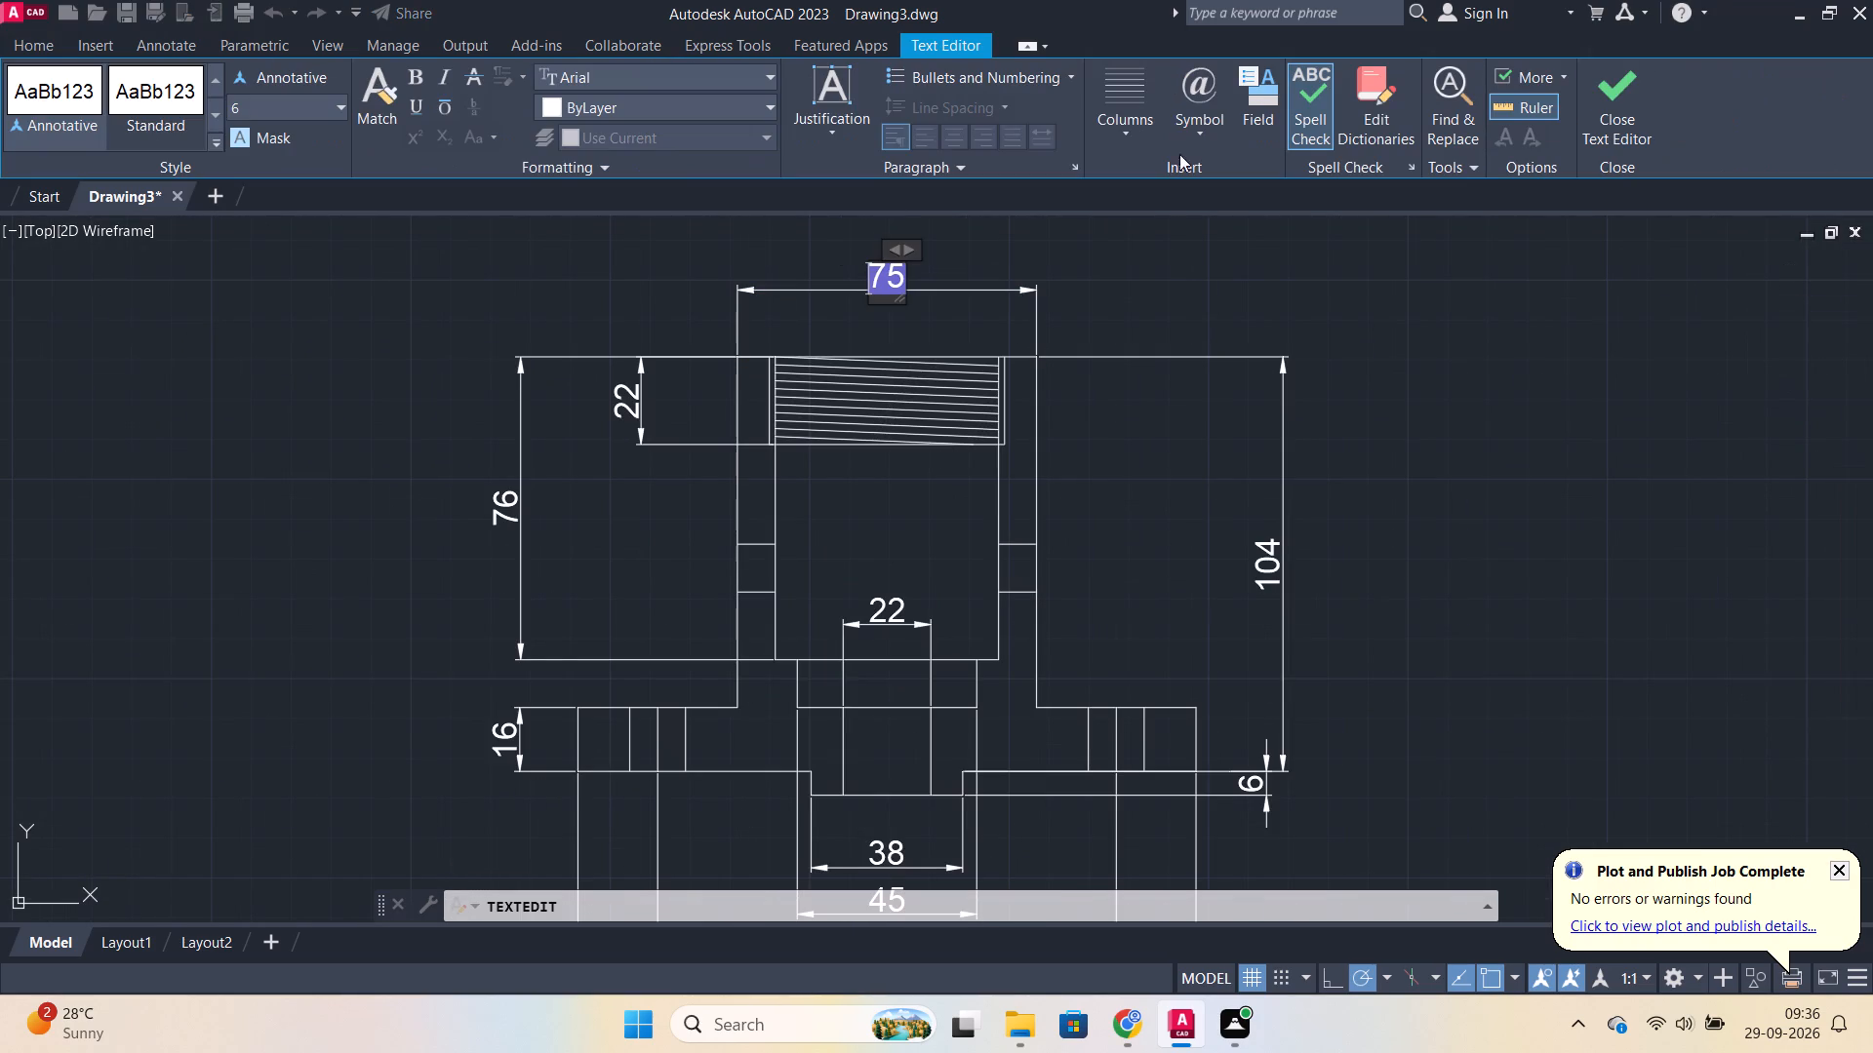
pyautogui.click(1186, 83)
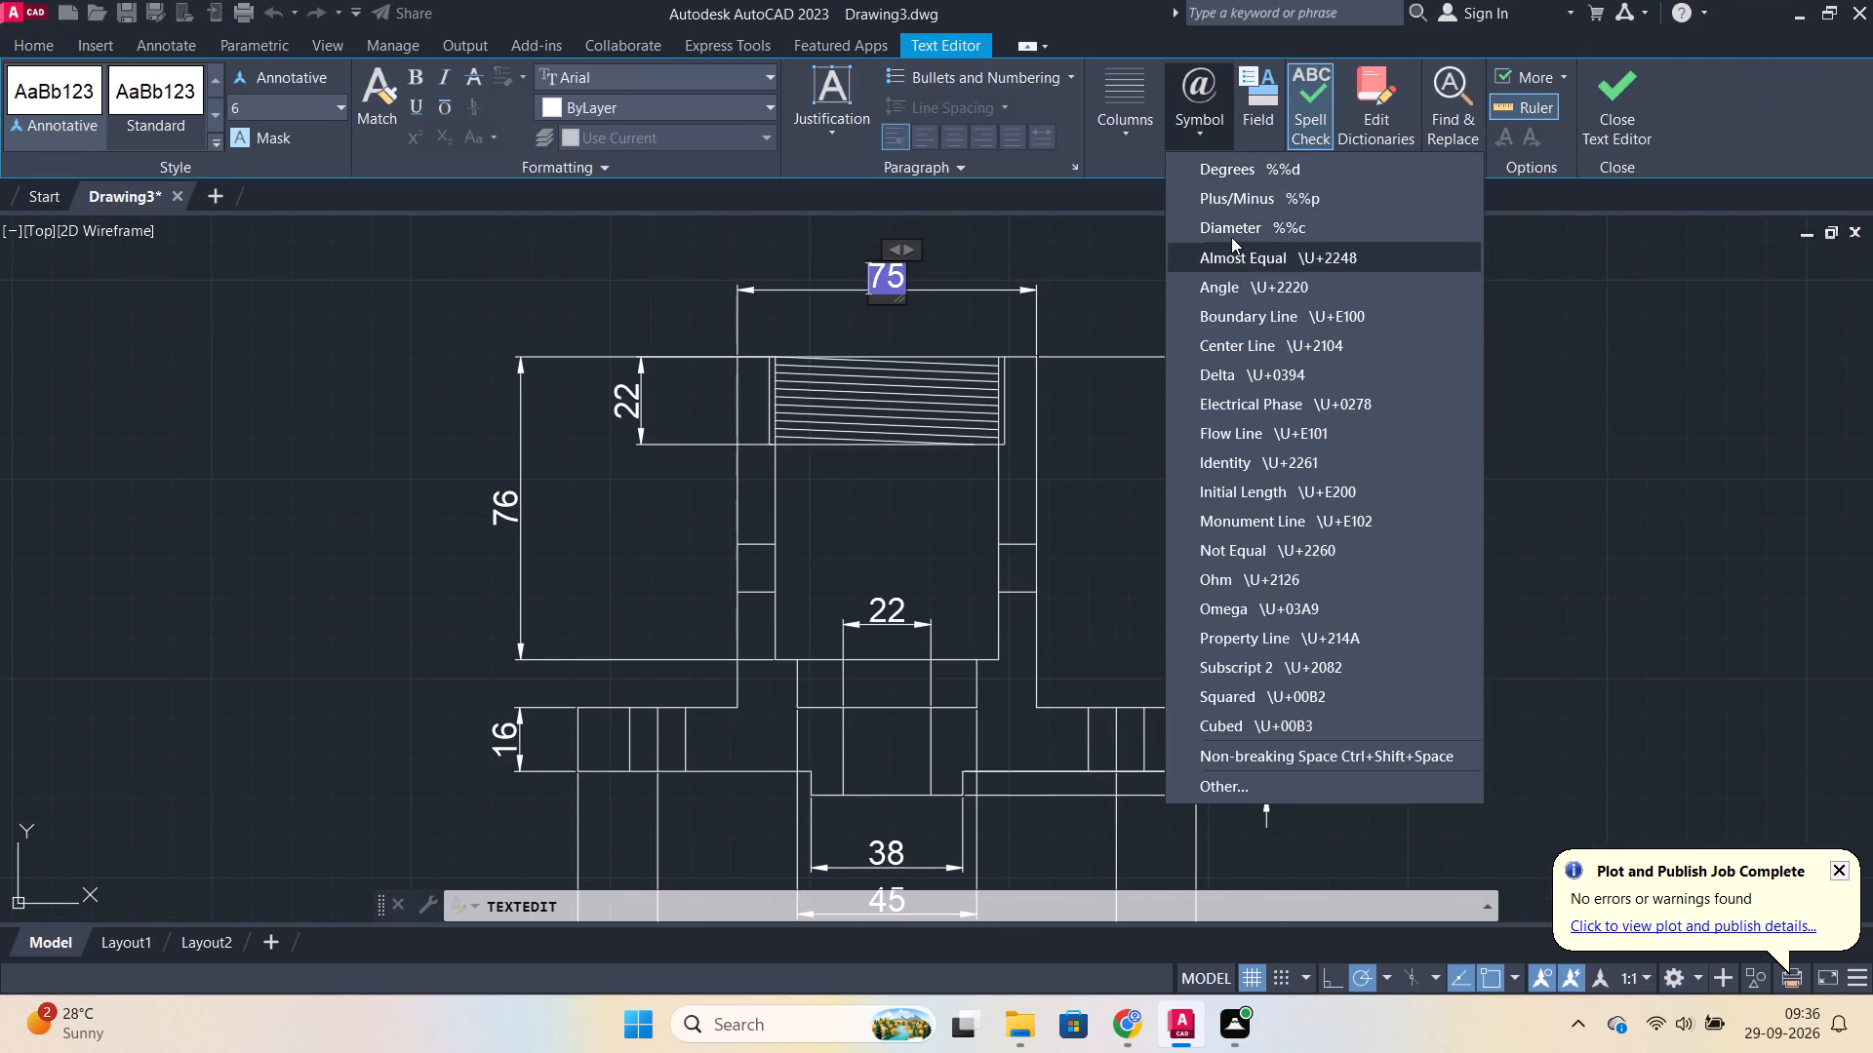
pyautogui.click(1231, 229)
pyautogui.click(1591, 118)
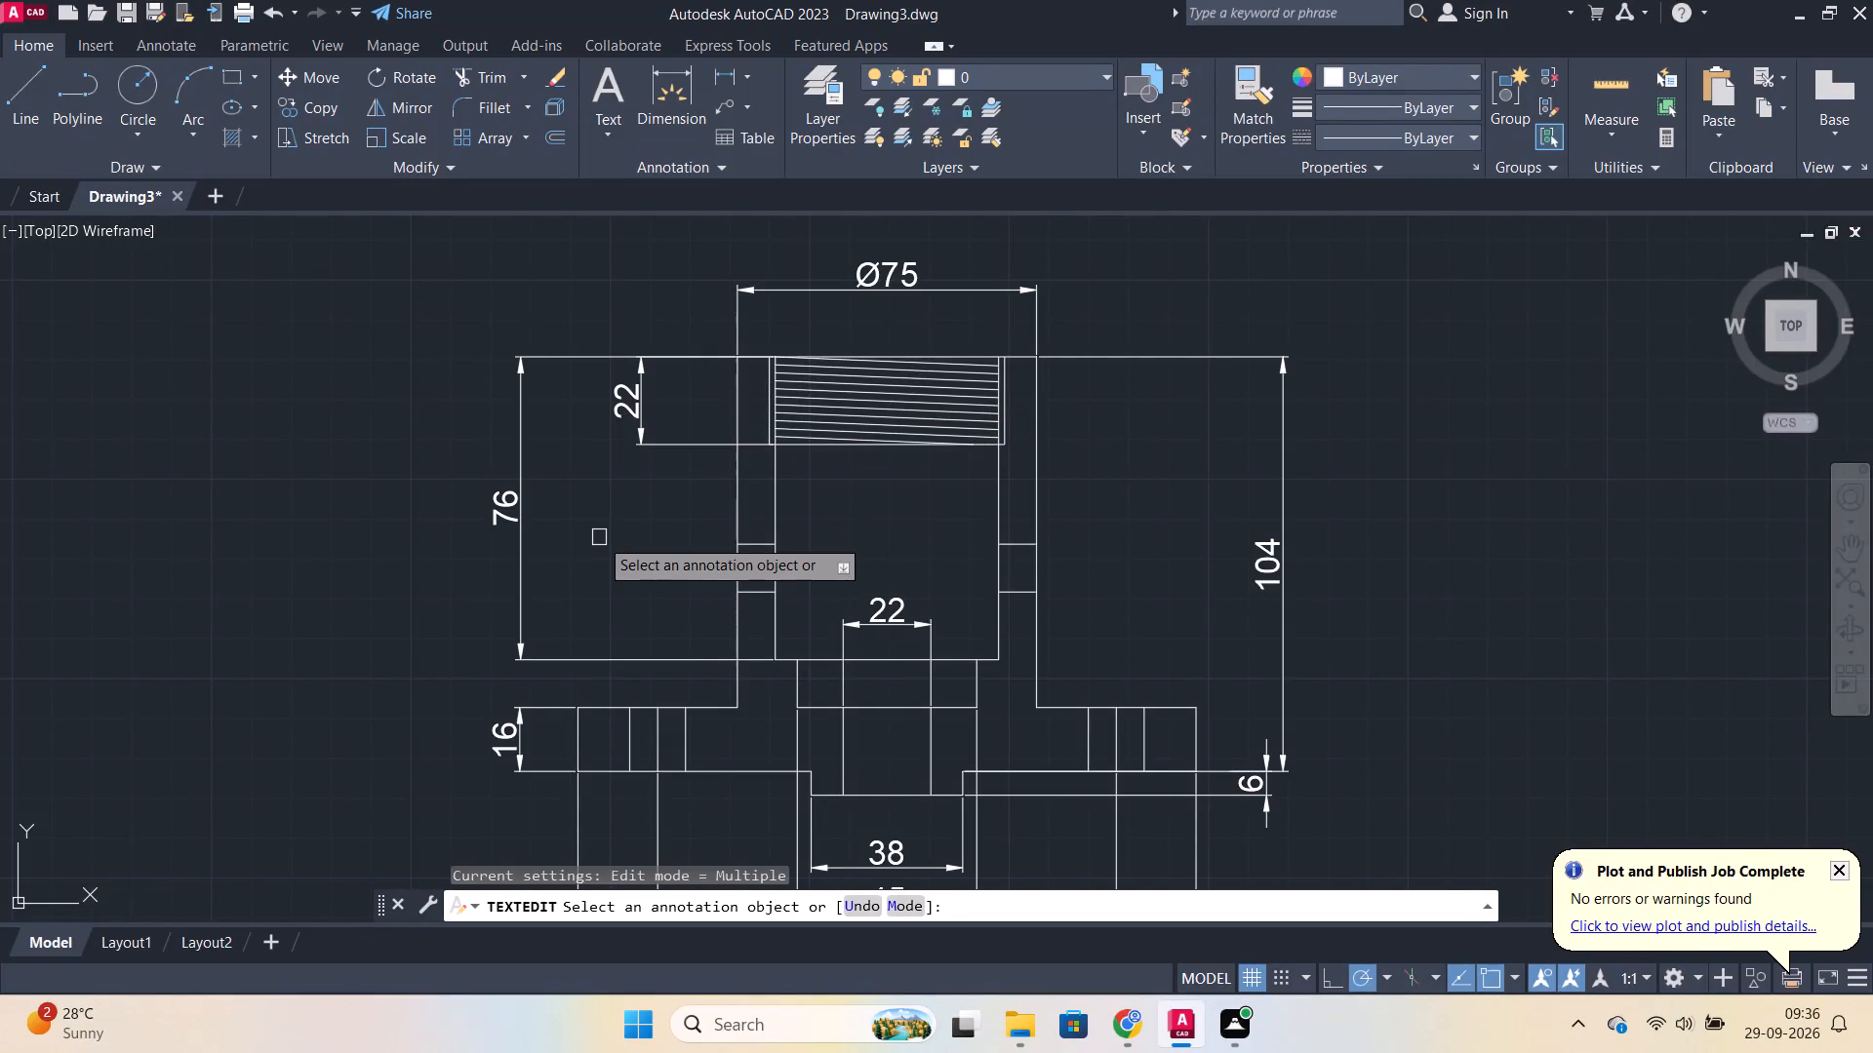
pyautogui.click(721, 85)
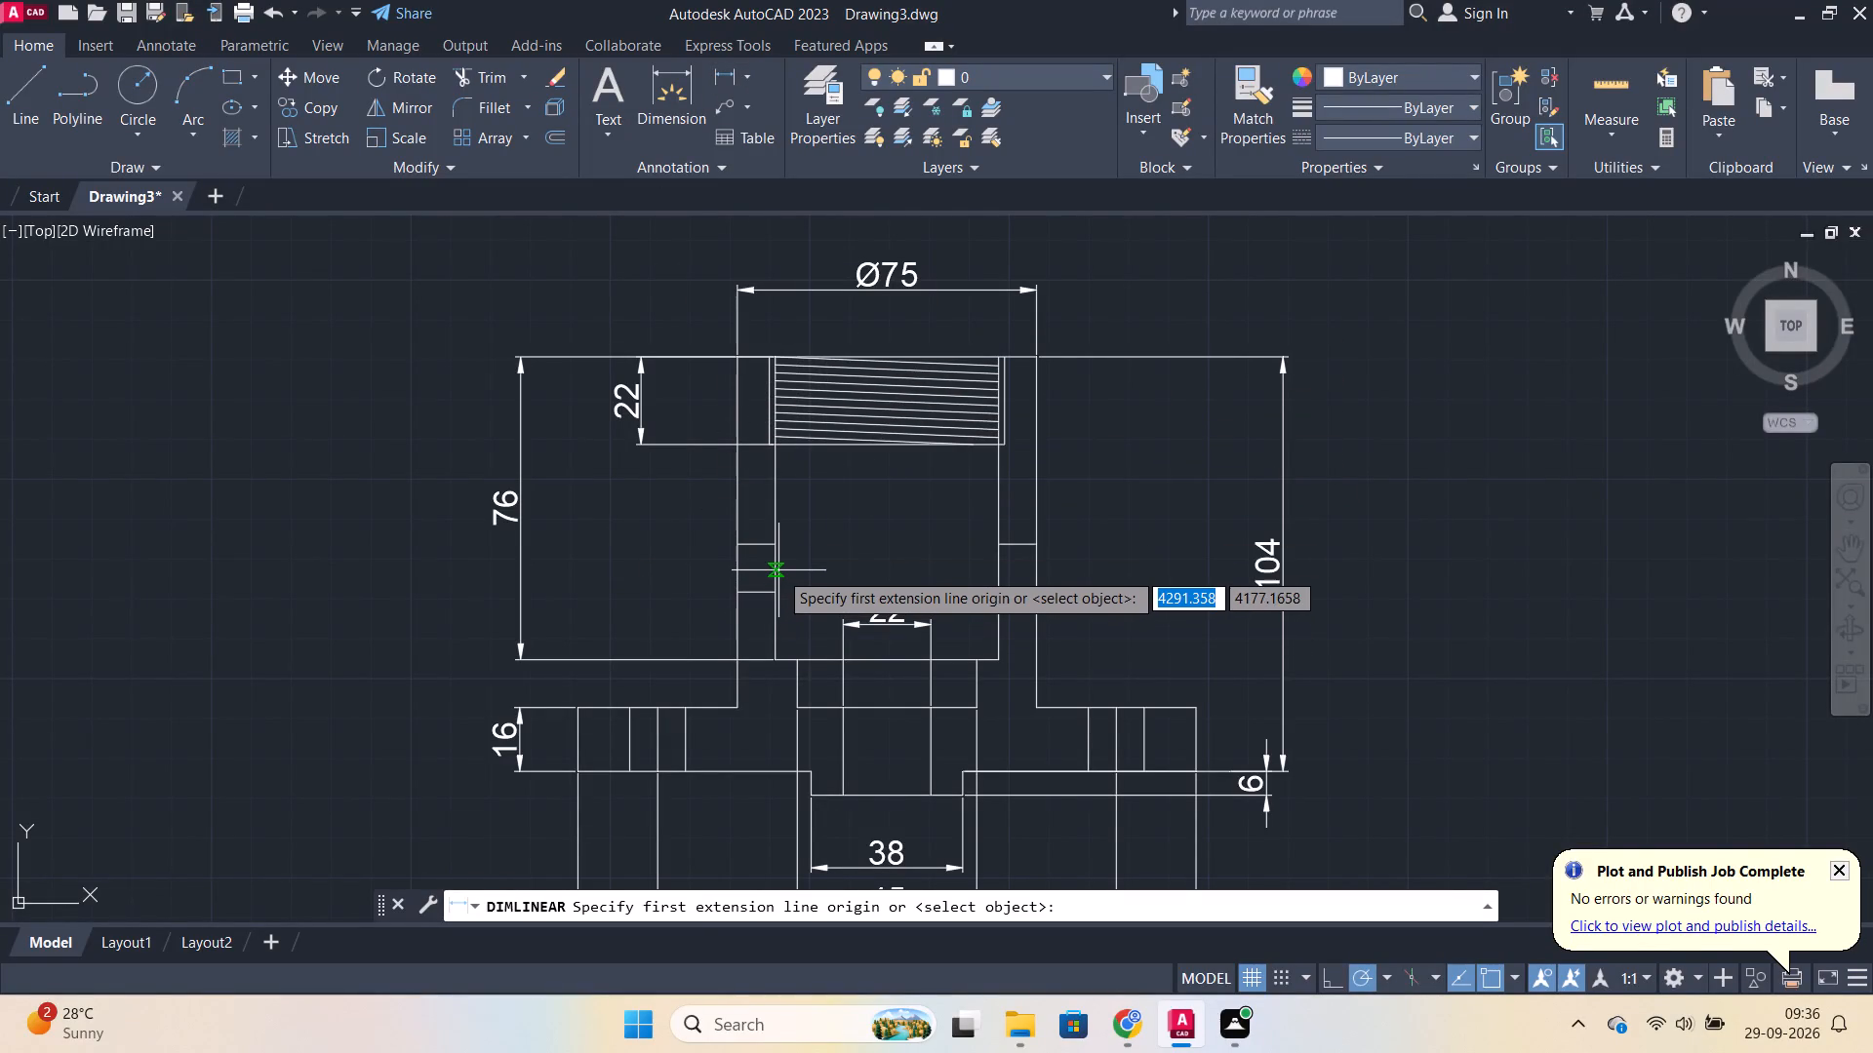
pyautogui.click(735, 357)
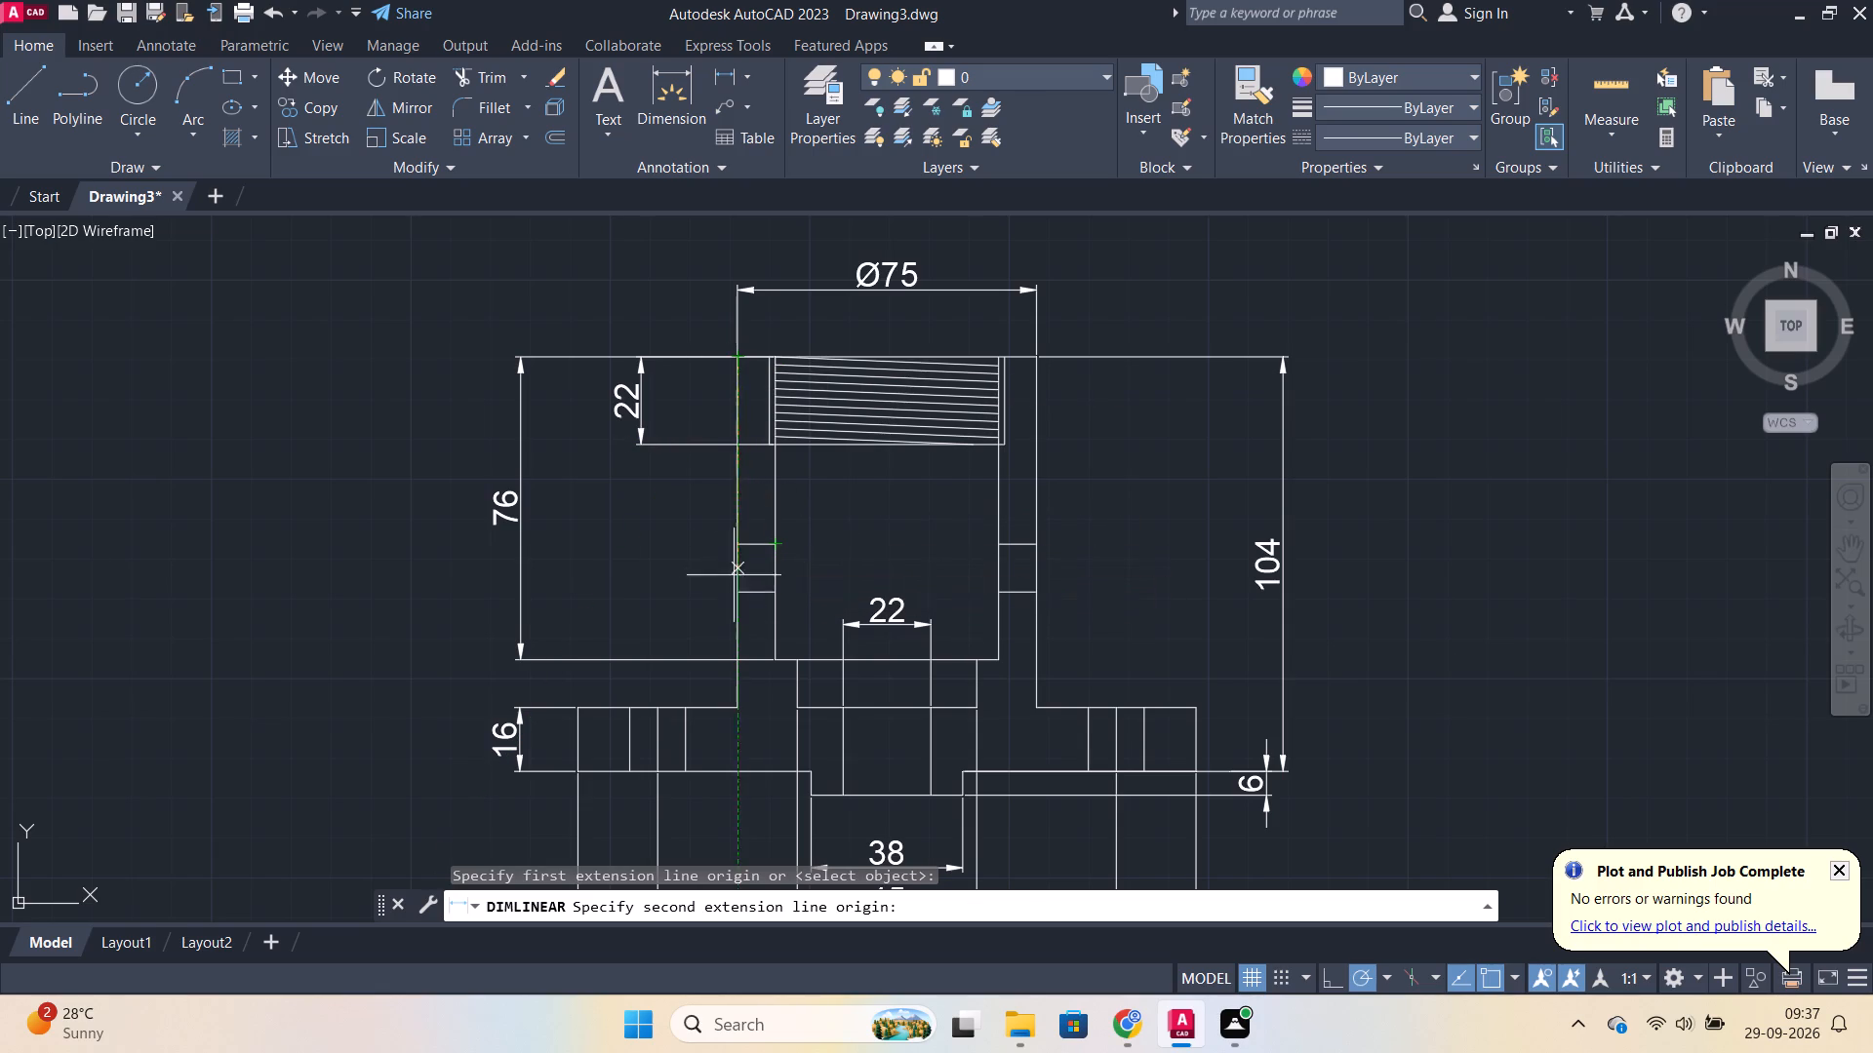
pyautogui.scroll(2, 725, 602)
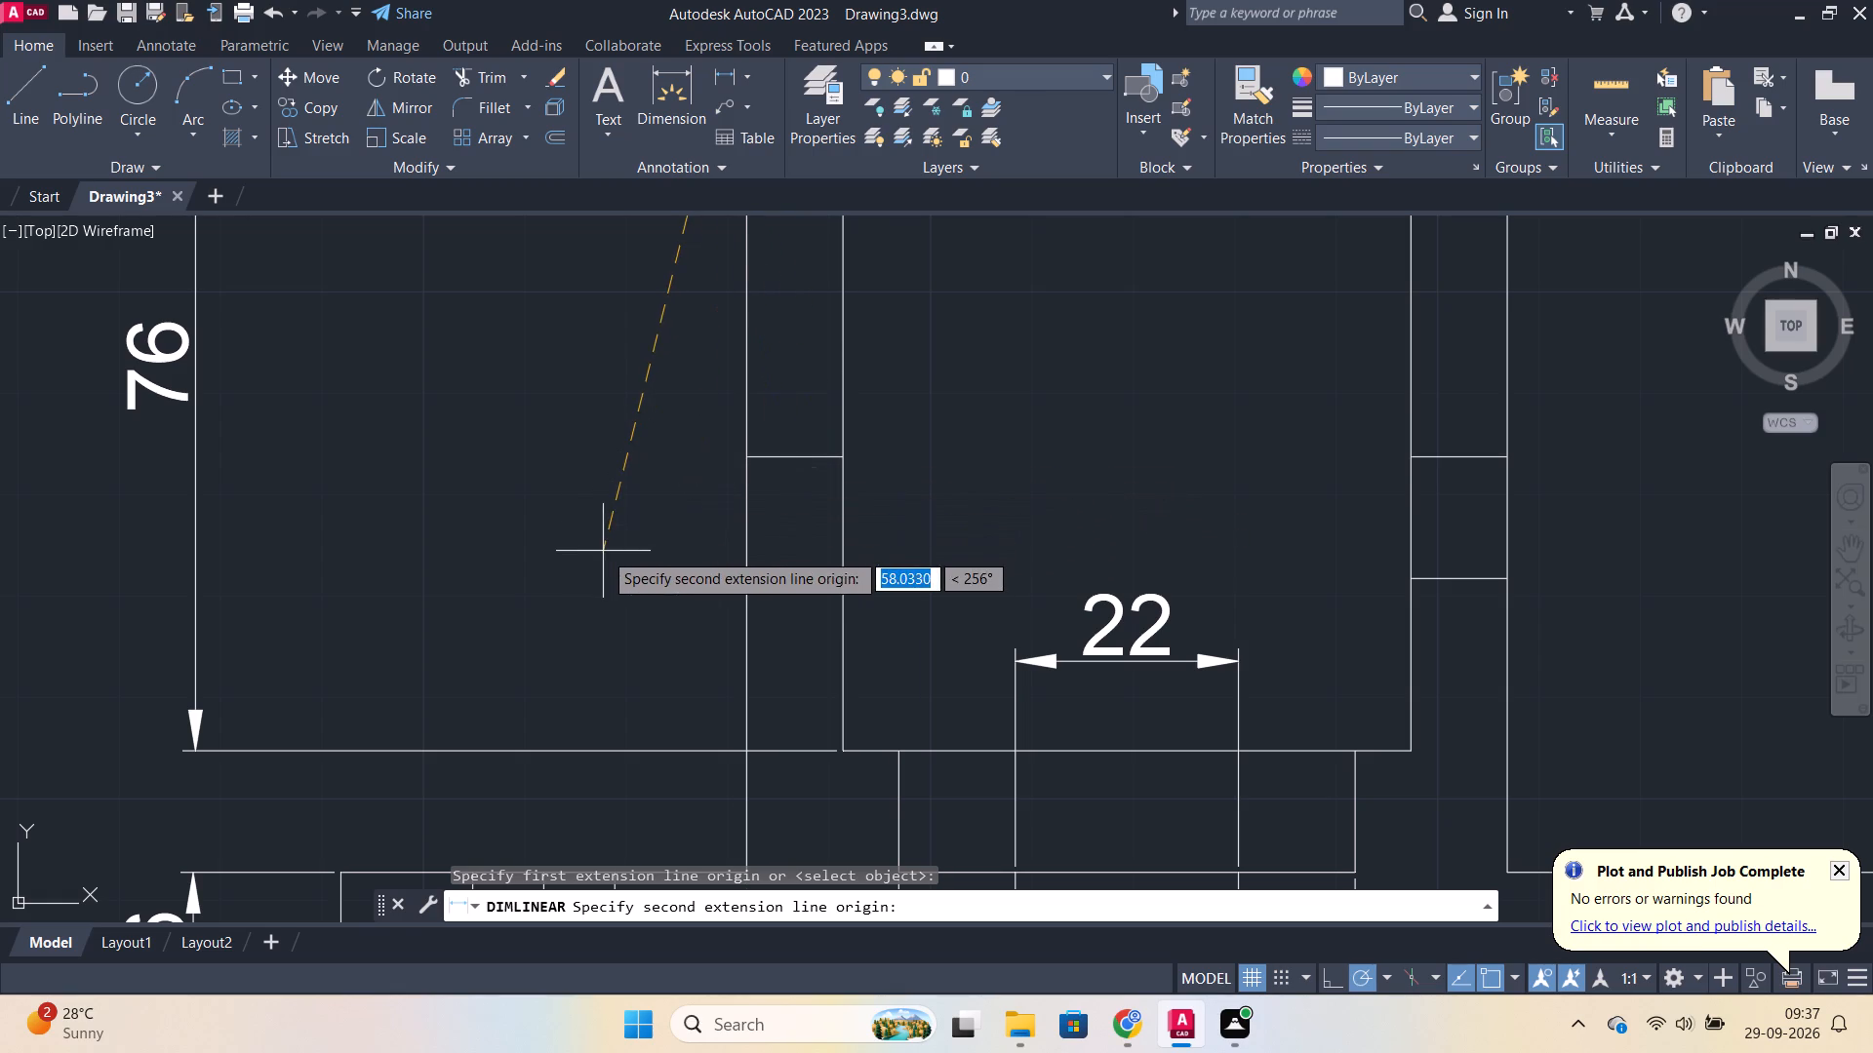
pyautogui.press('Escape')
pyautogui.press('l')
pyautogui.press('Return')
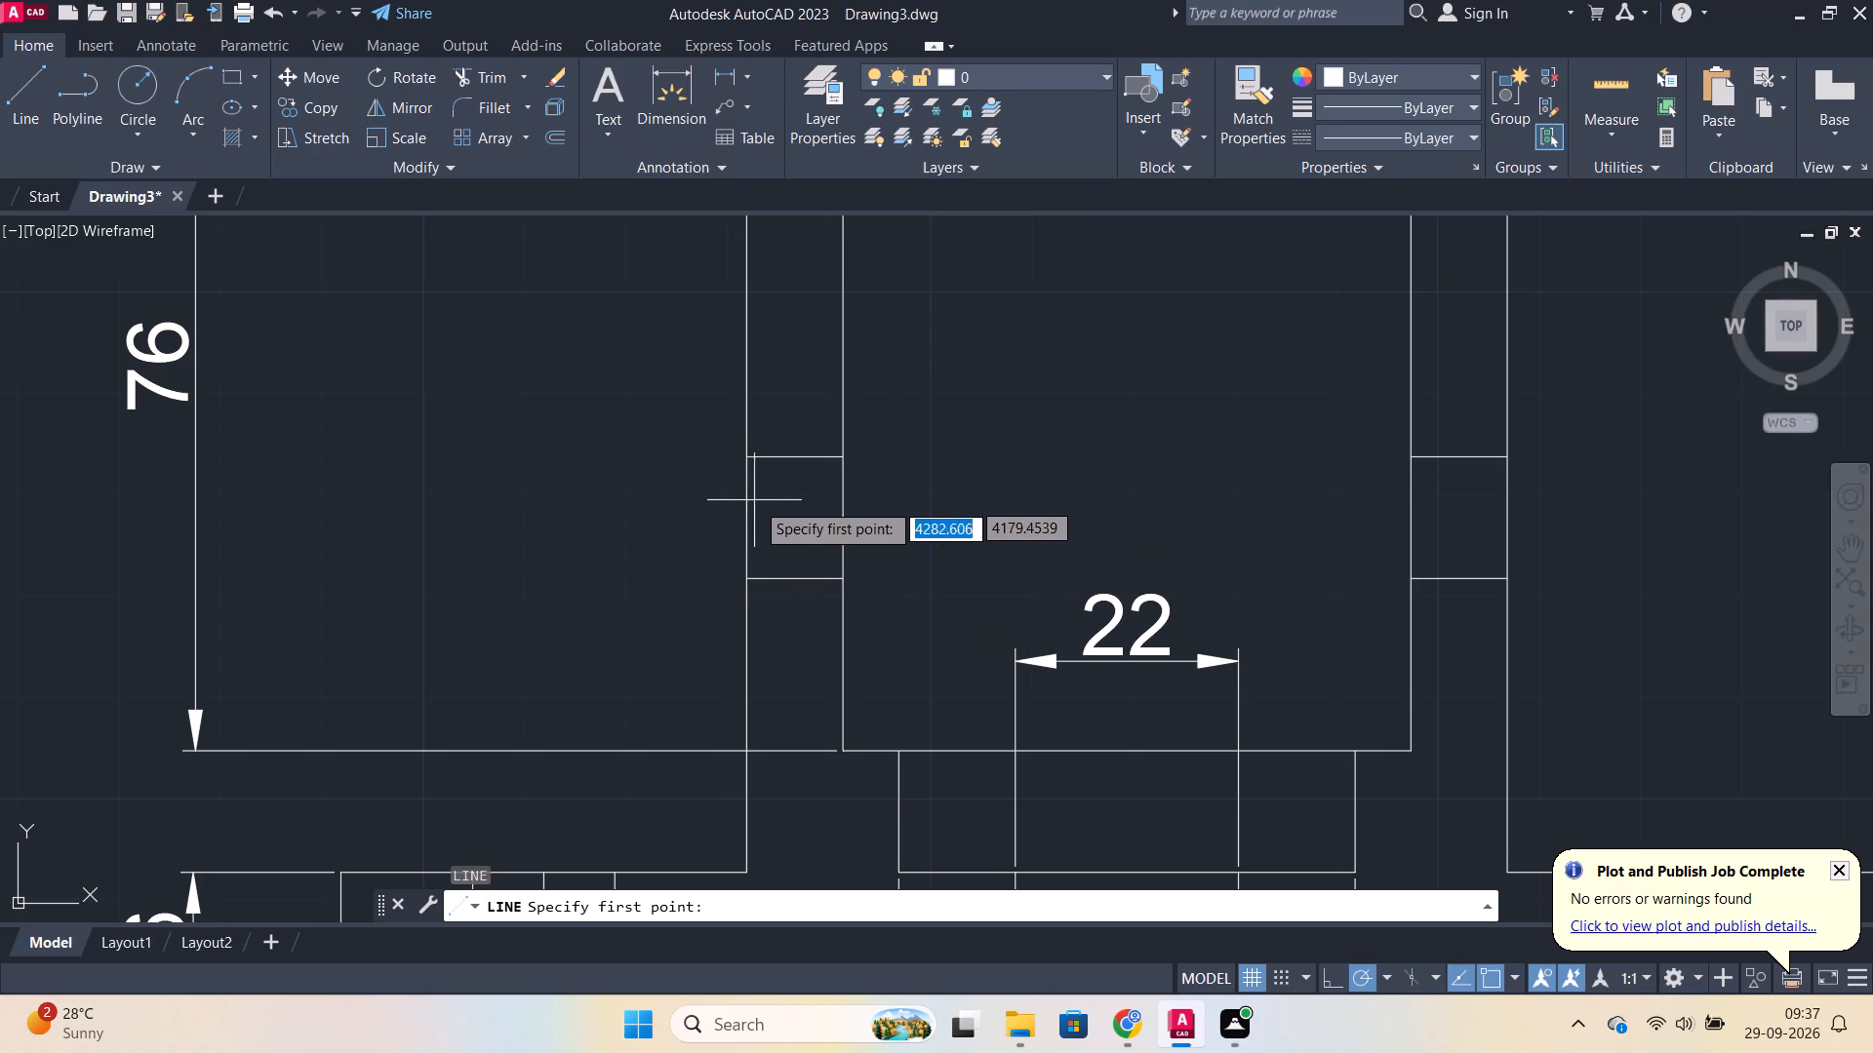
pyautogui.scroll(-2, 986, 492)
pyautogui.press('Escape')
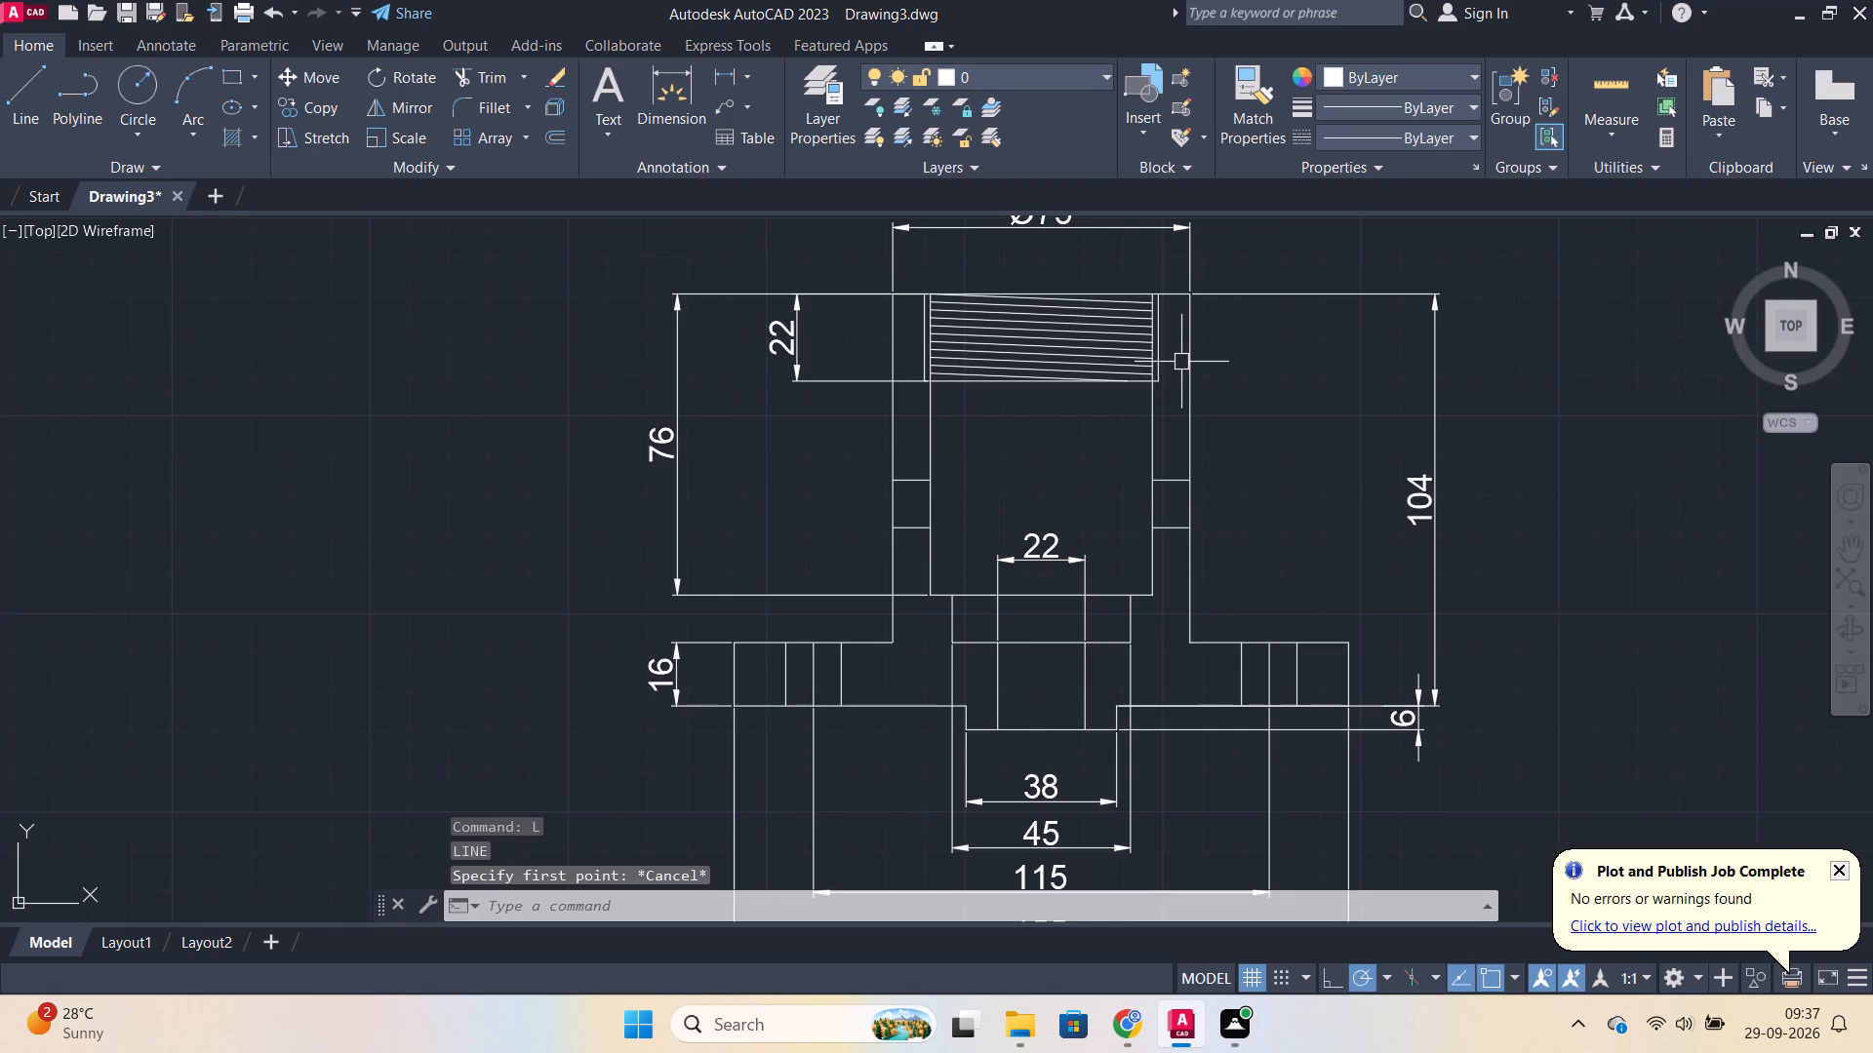
# Offset the body's top edge in the front view downward by 53, through the middle of the side holes.
pyautogui.click(861, 291)
pyautogui.press('Escape')
pyautogui.click(1034, 292)
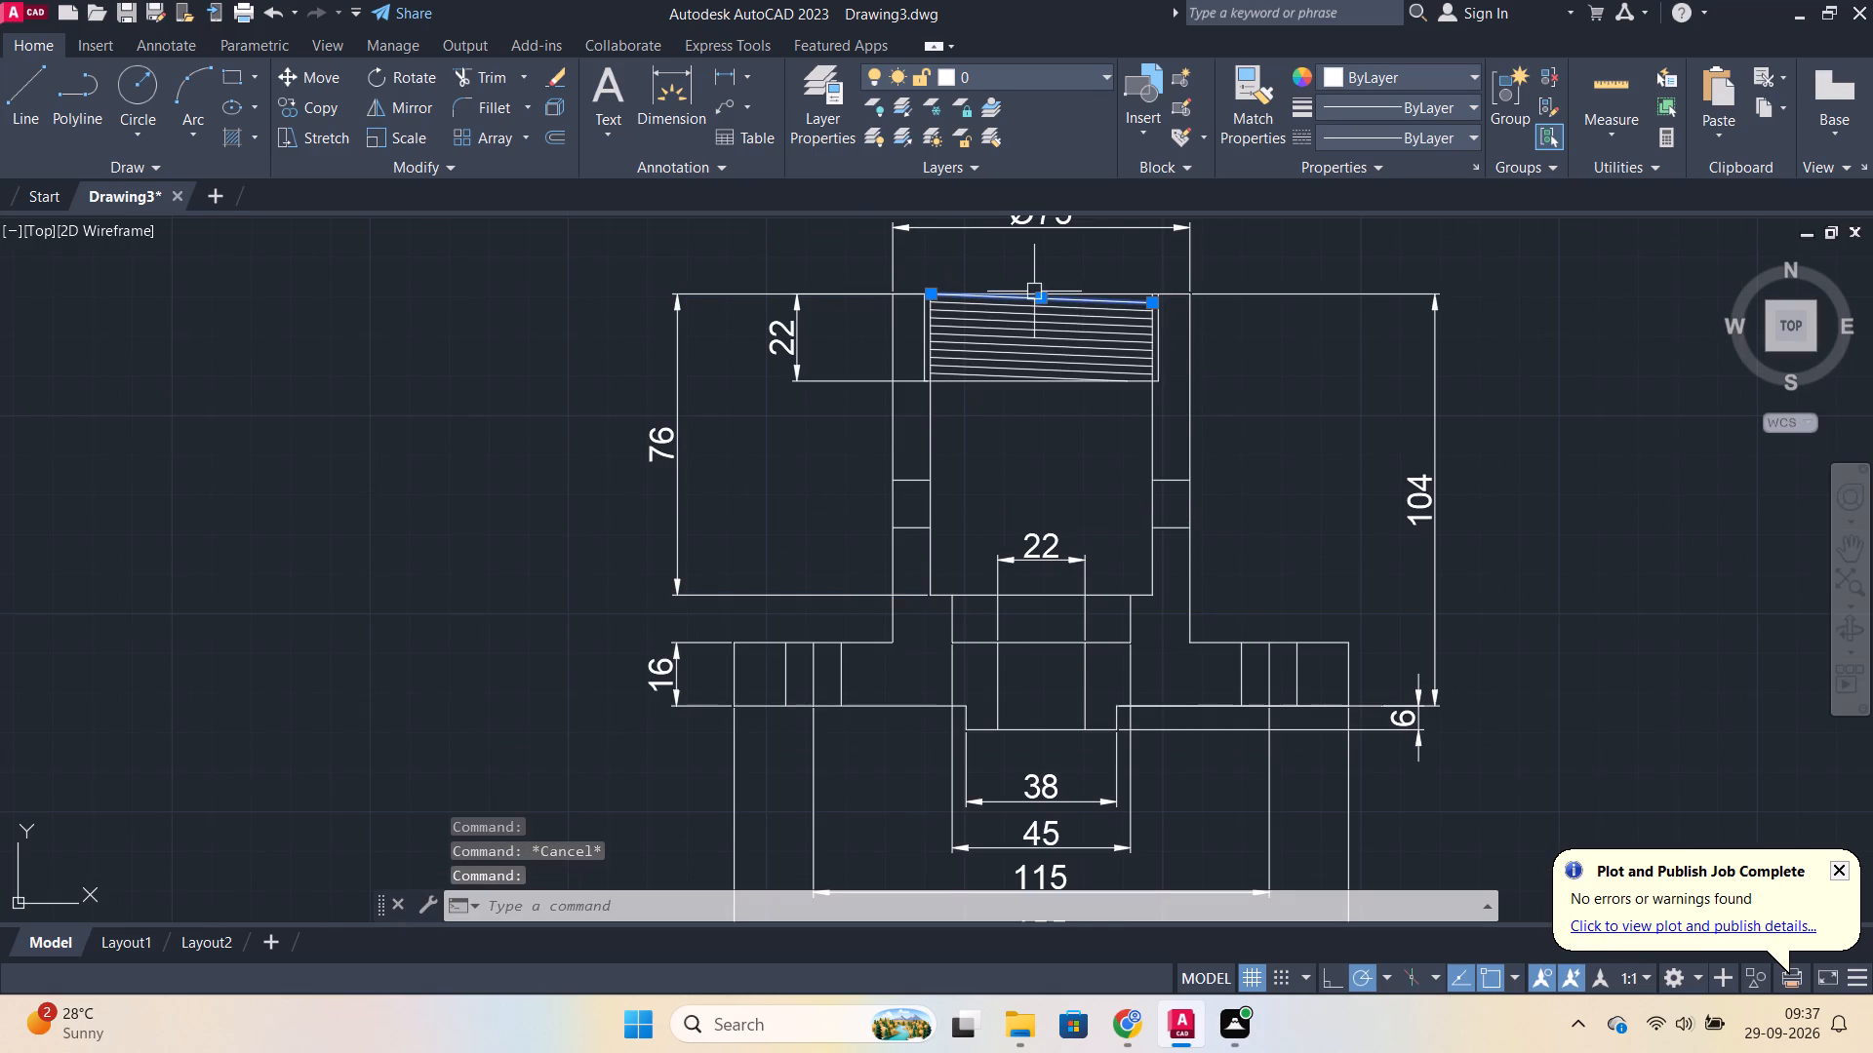
pyautogui.click(1094, 293)
pyautogui.press('Escape')
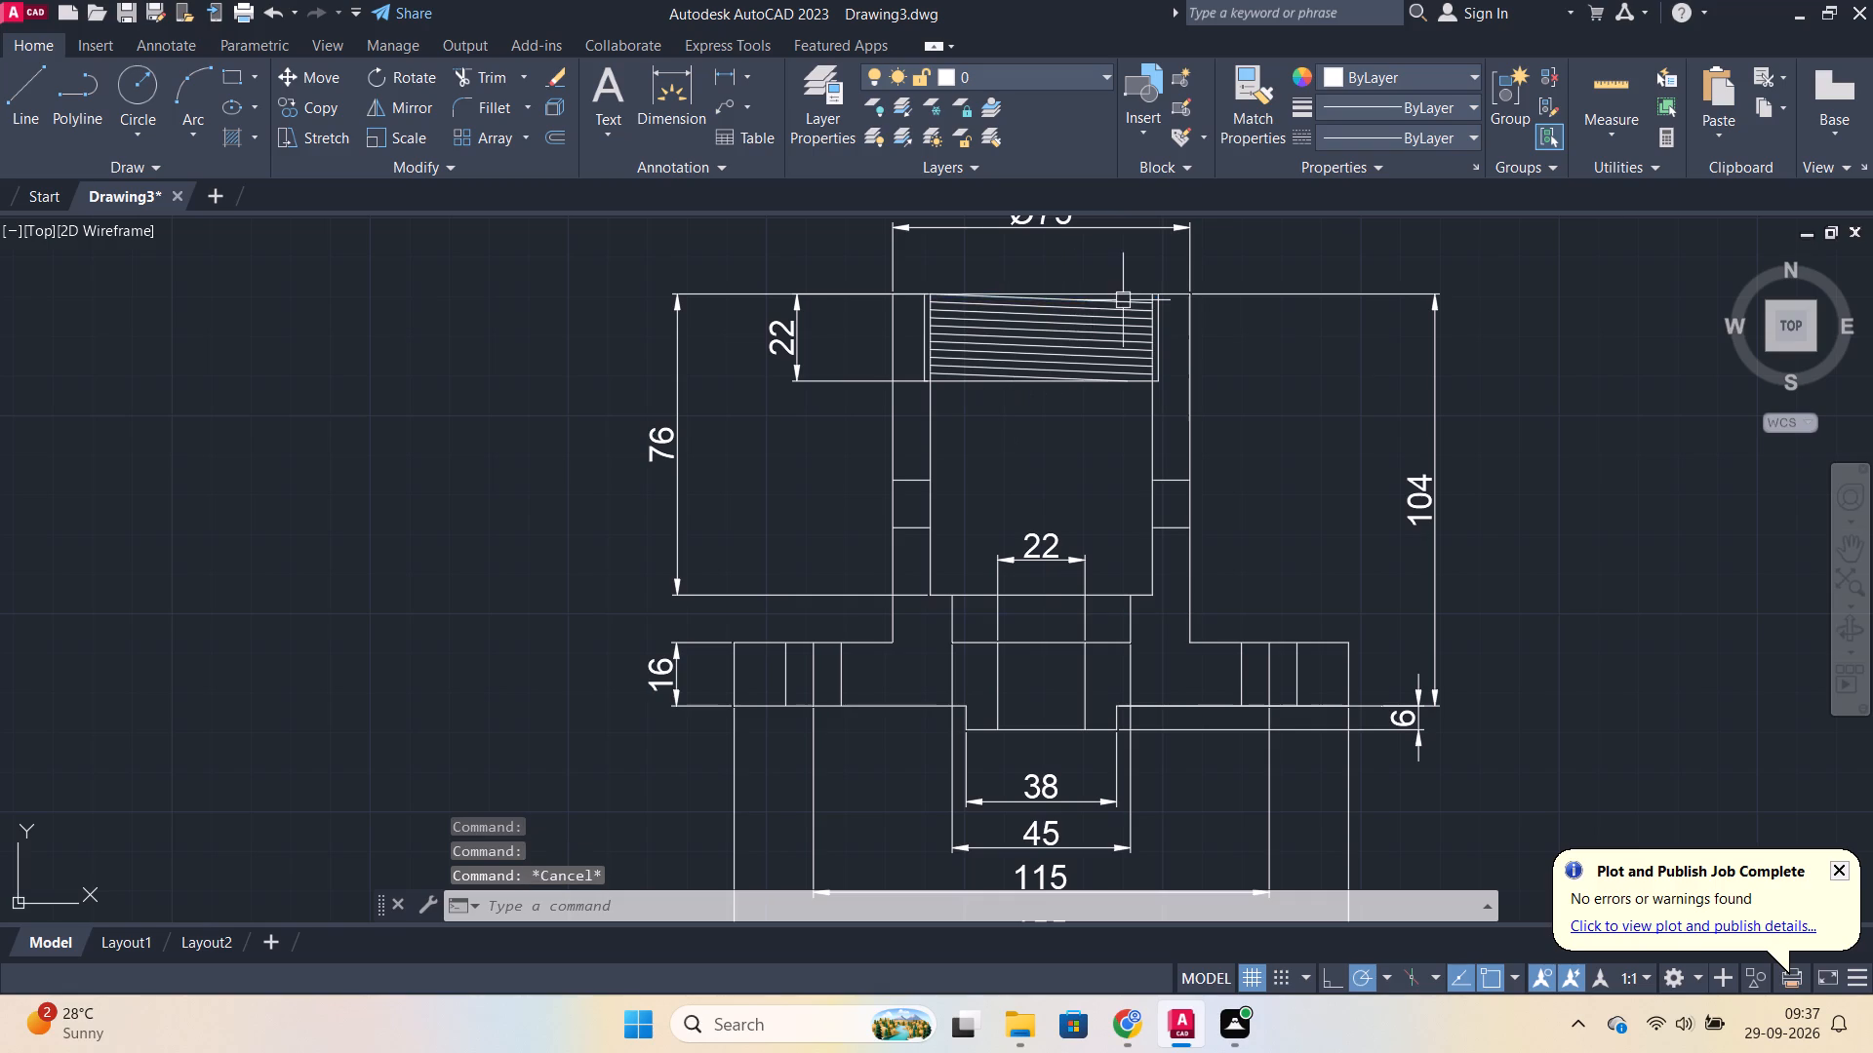
pyautogui.click(1099, 292)
pyautogui.scroll(2, 1112, 328)
pyautogui.press('Escape')
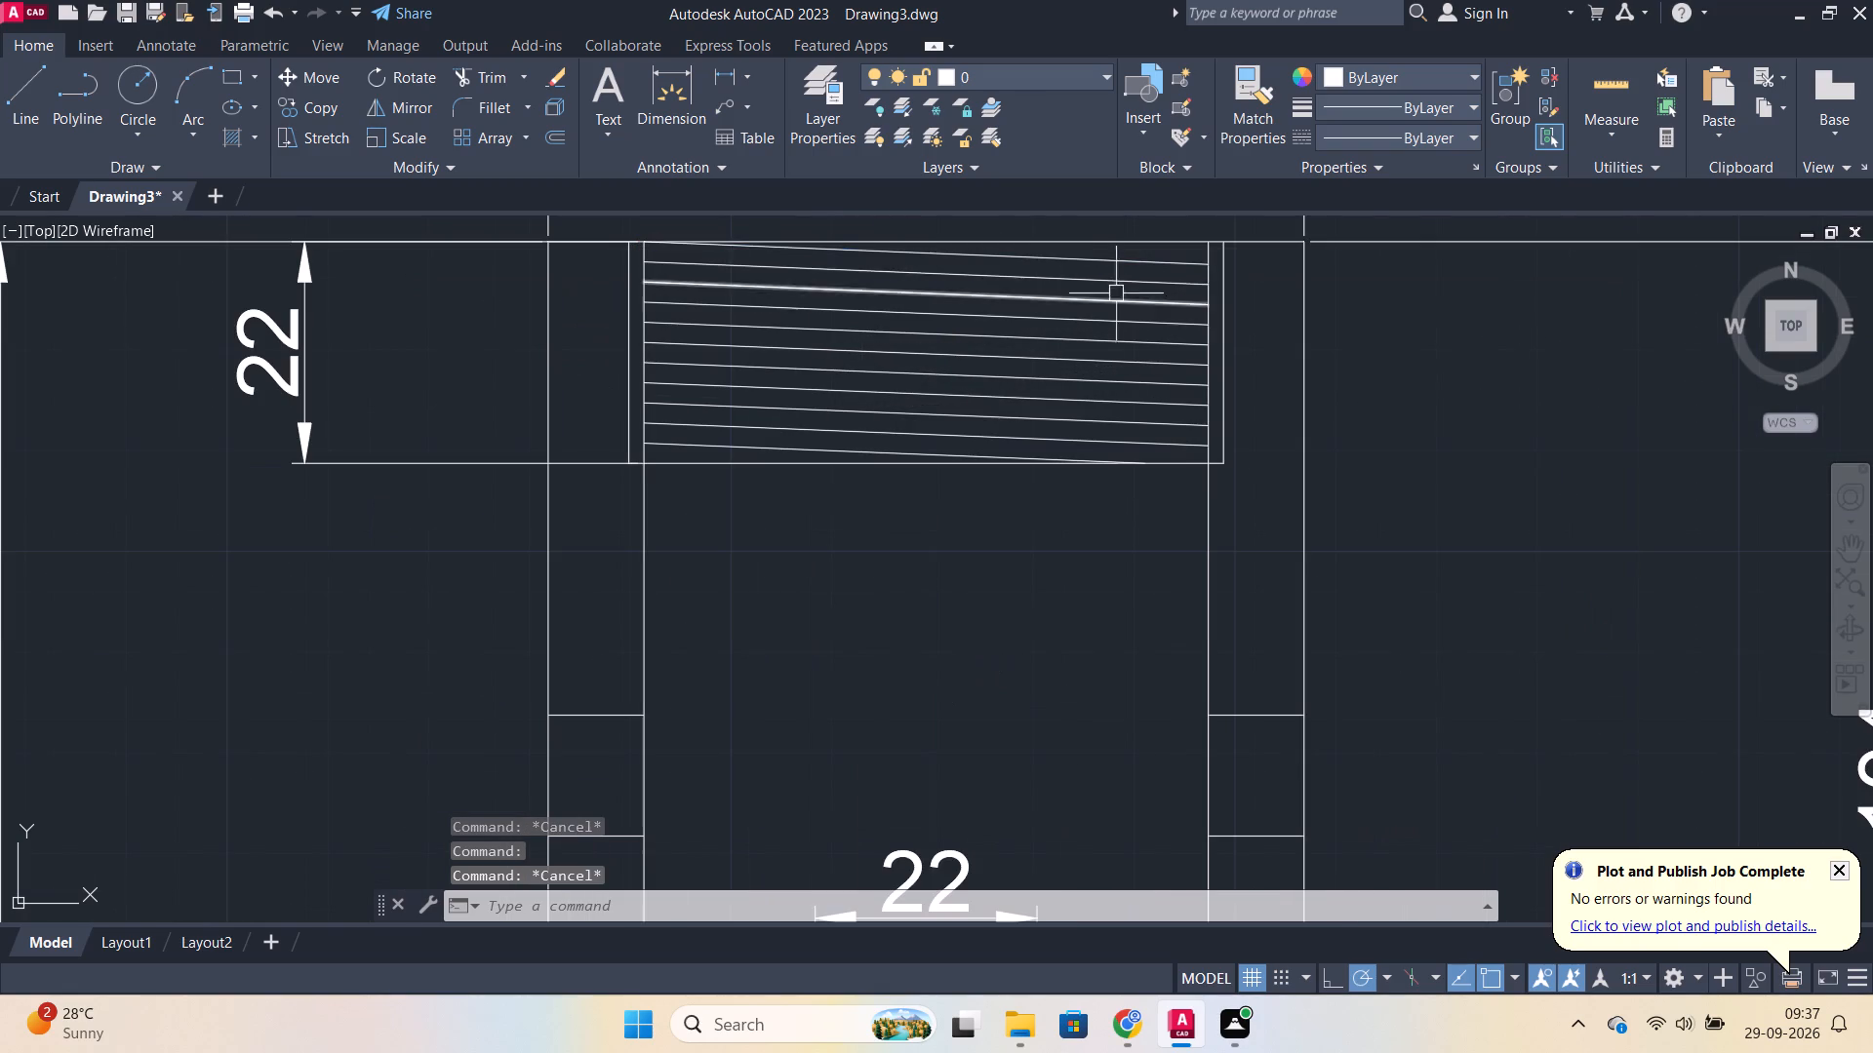
pyautogui.click(1080, 238)
pyautogui.press('o')
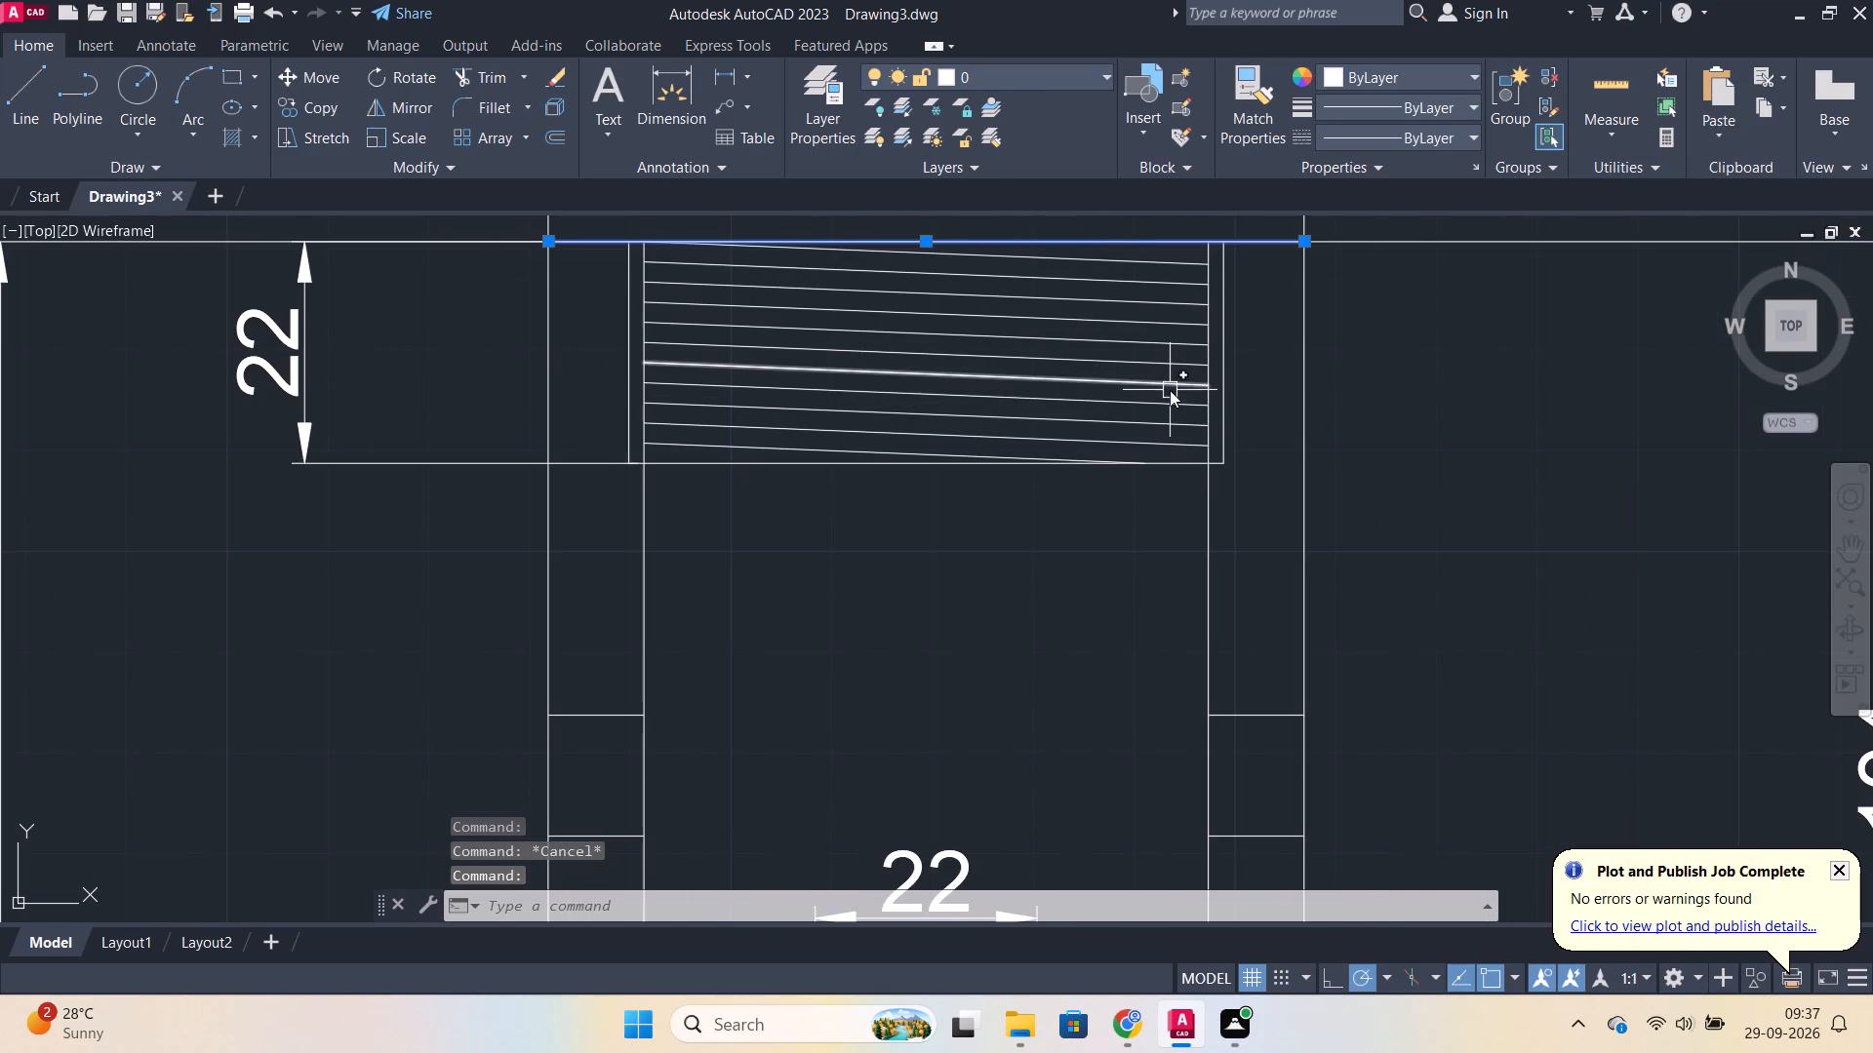
pyautogui.press('Return')
pyautogui.press('Return')
pyautogui.scroll(-2, 1116, 618)
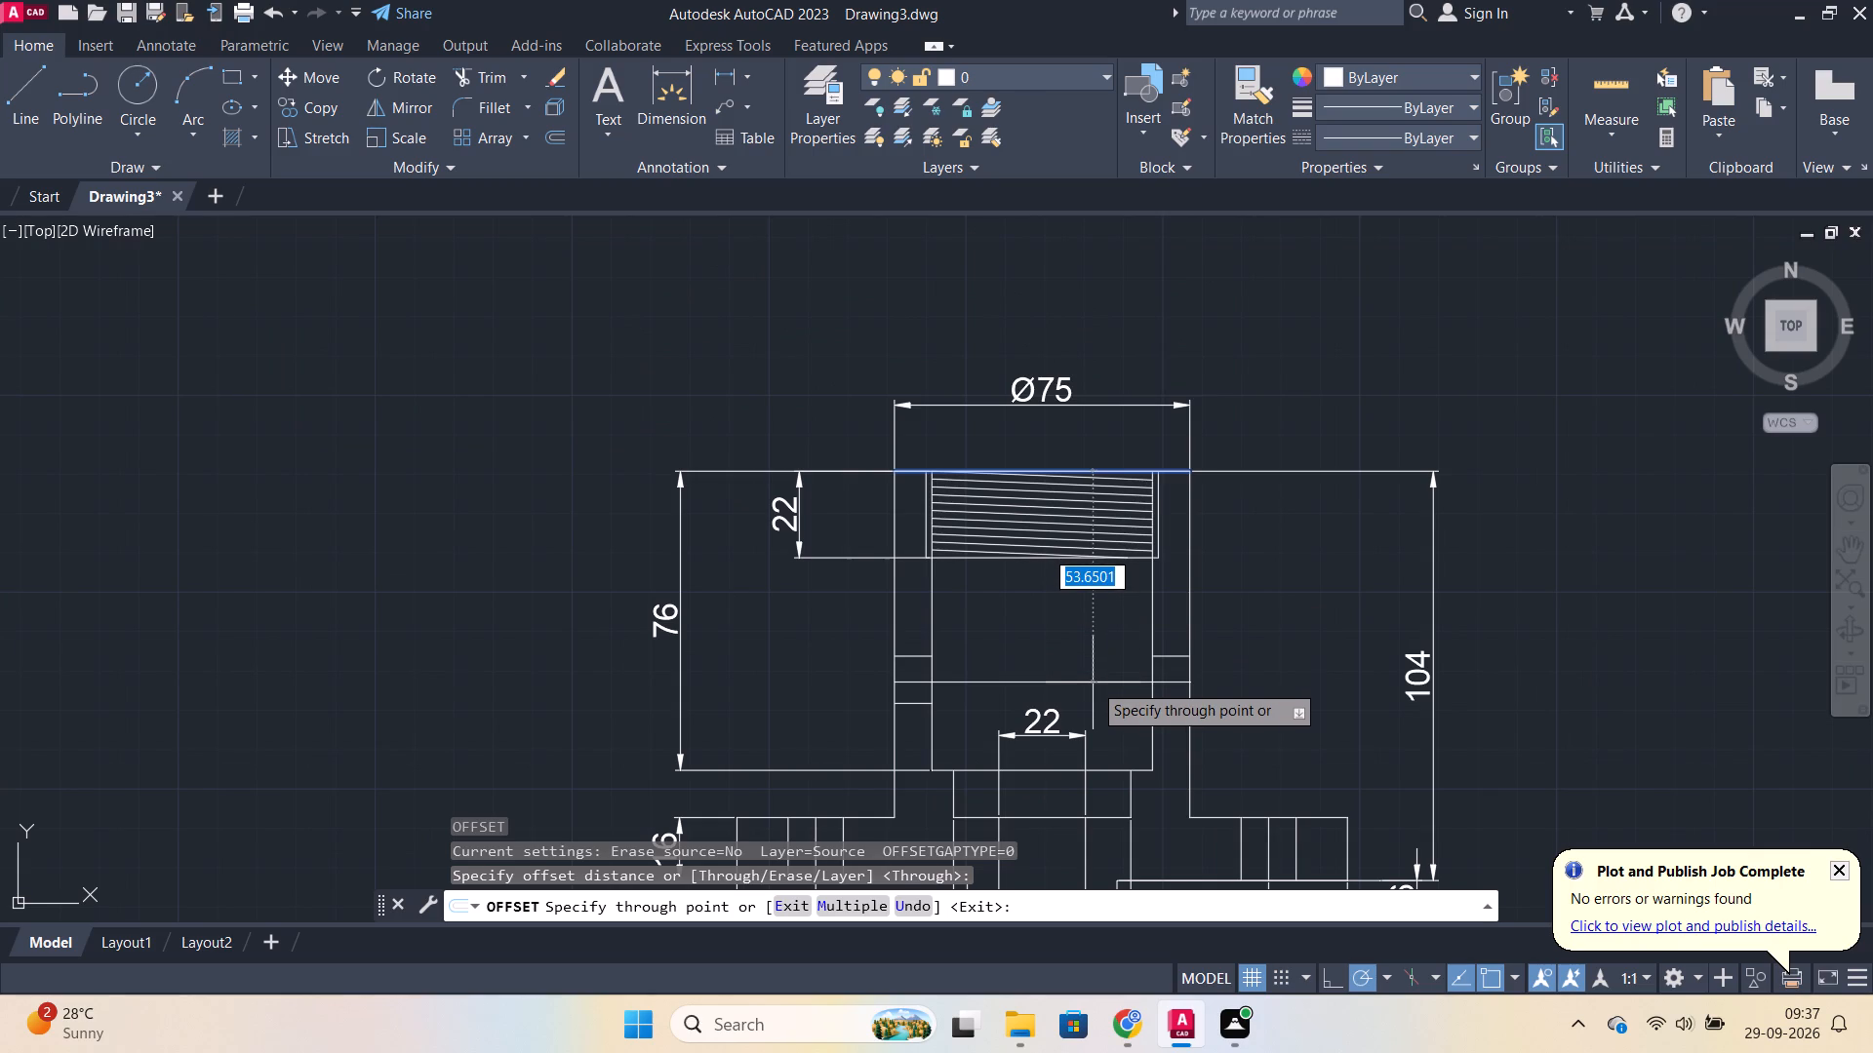
pyautogui.write('53')
pyautogui.press('Return')
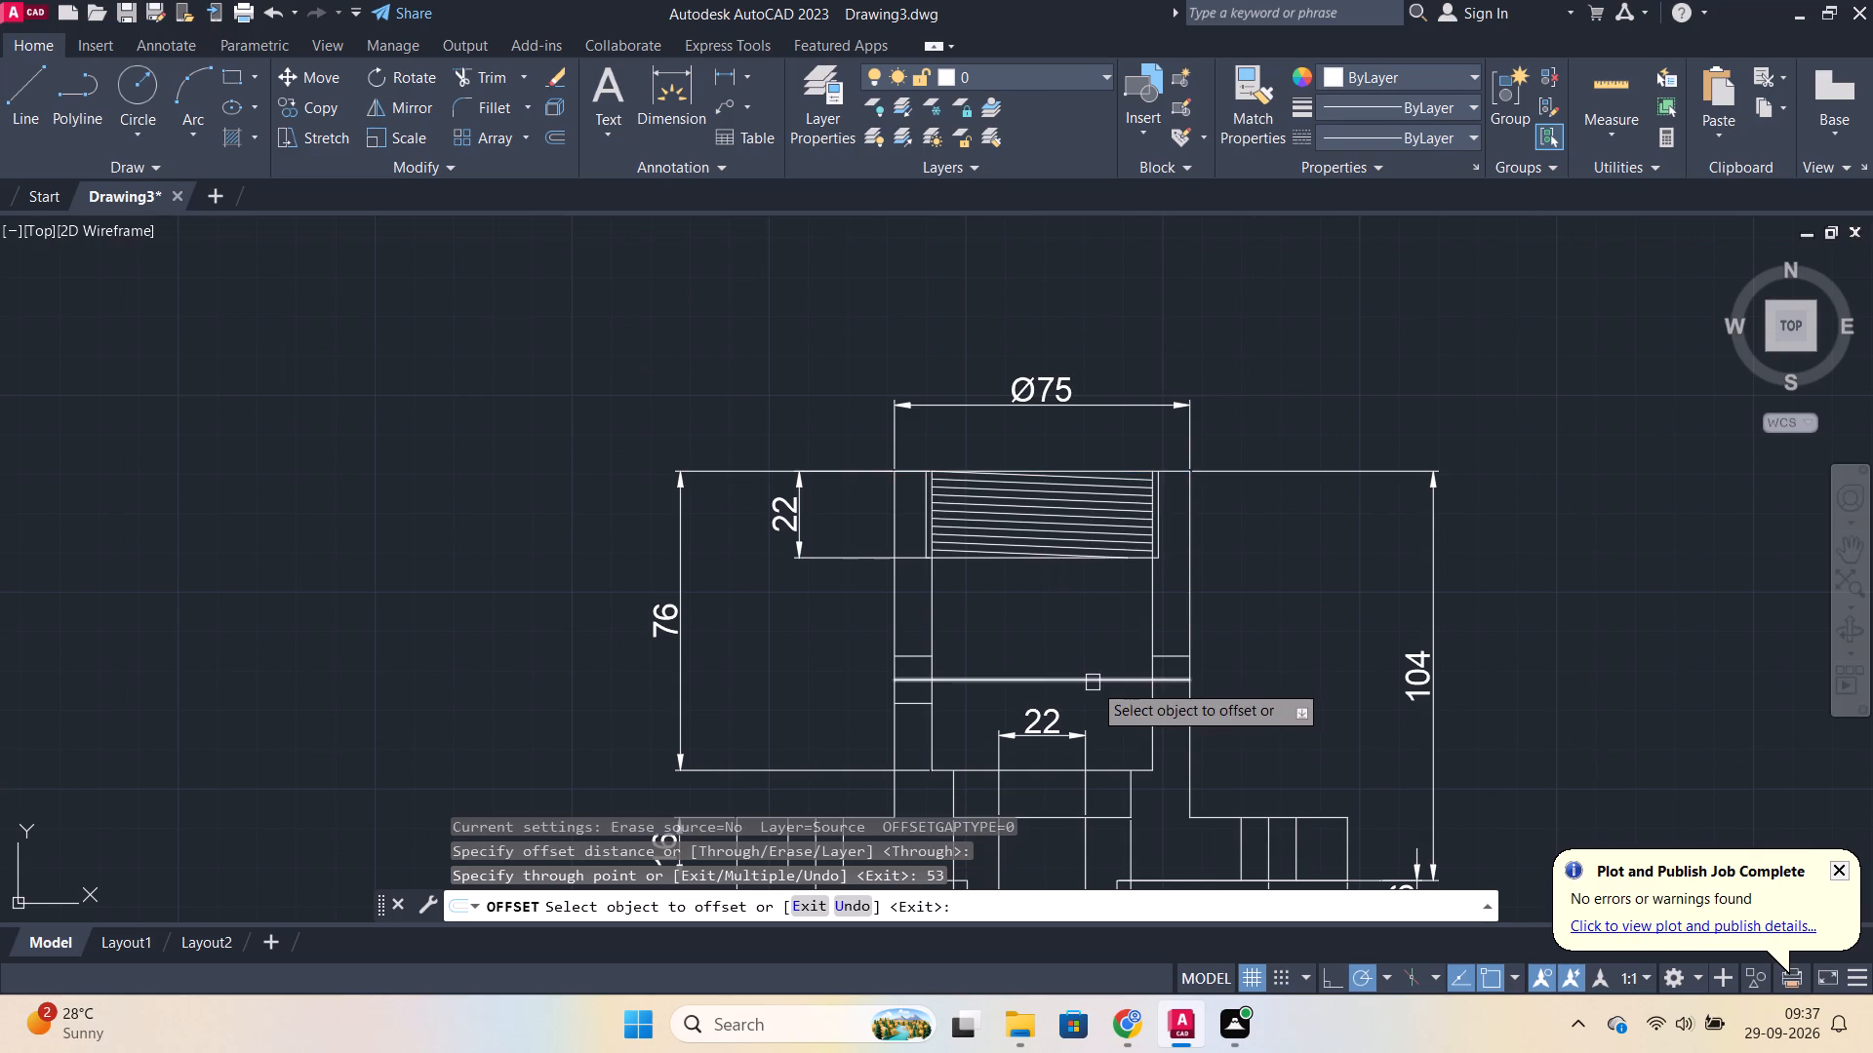
pyautogui.press('Escape')
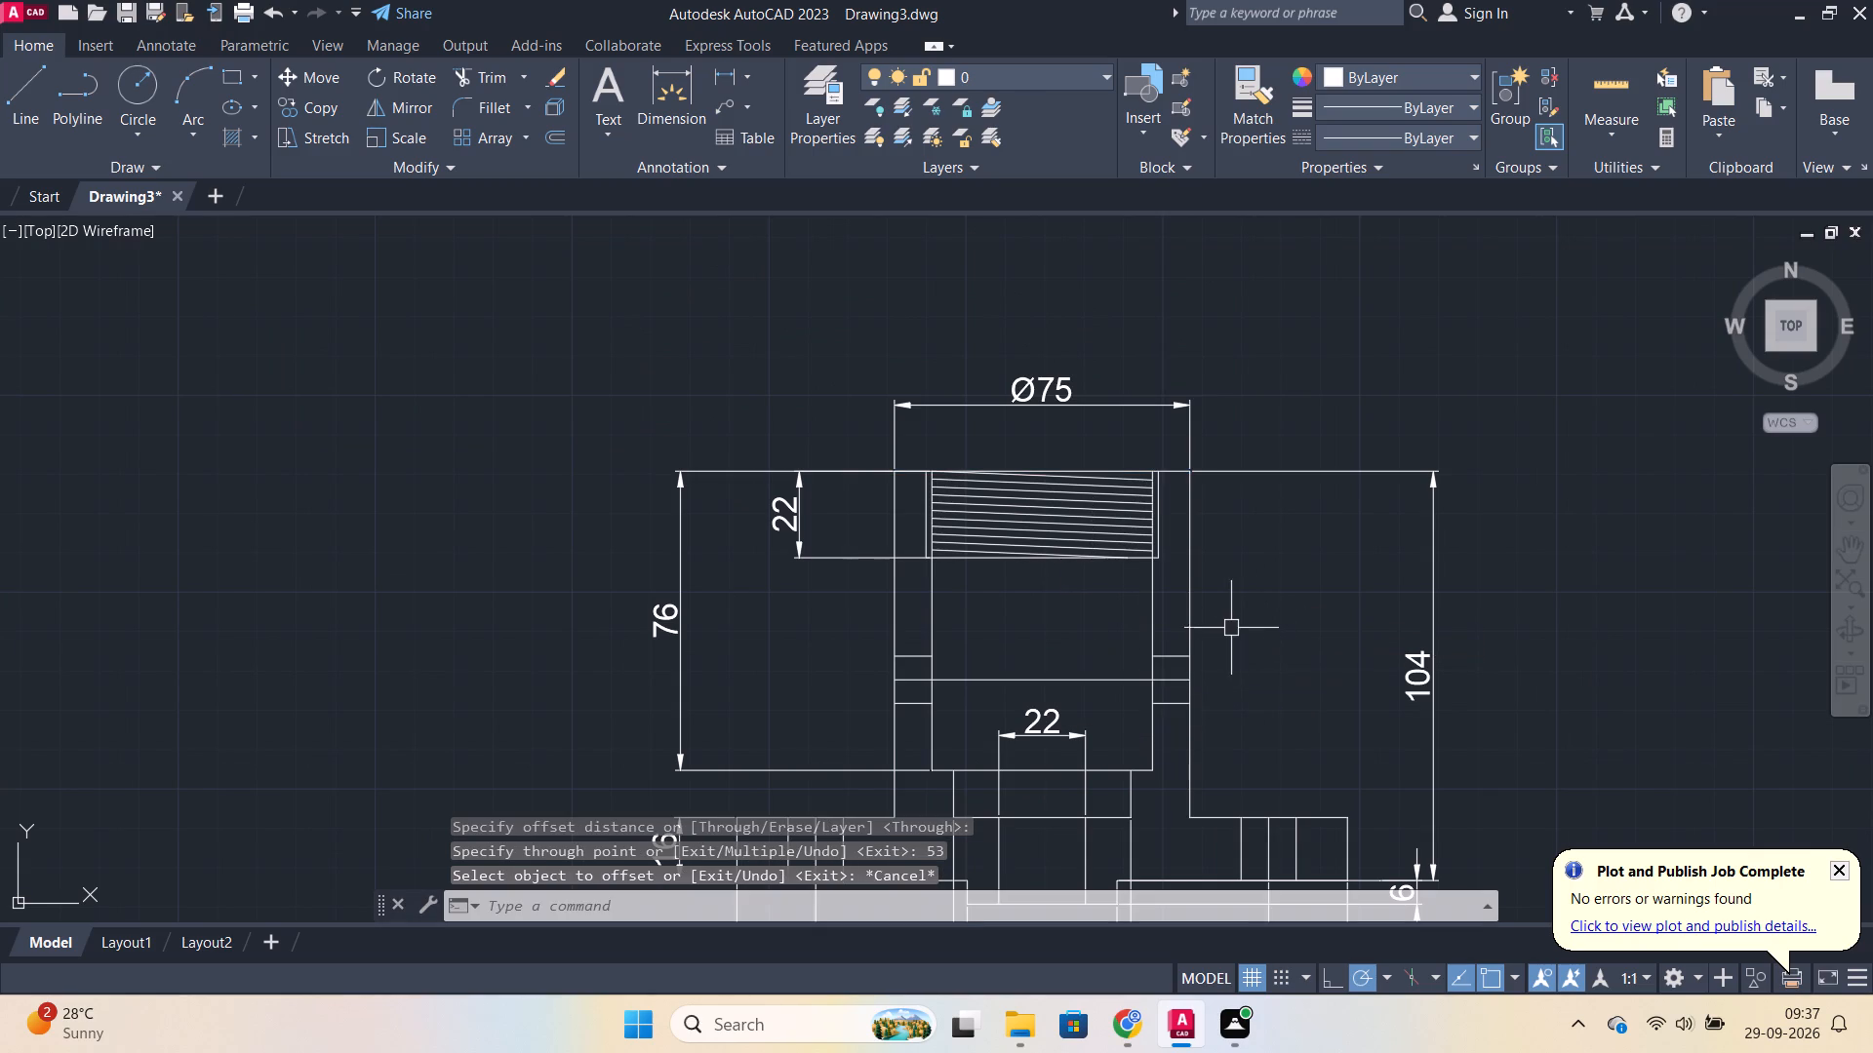
# Lengthen the offset line's right end so it extends beyond the body's right wall.
pyautogui.click(1111, 678)
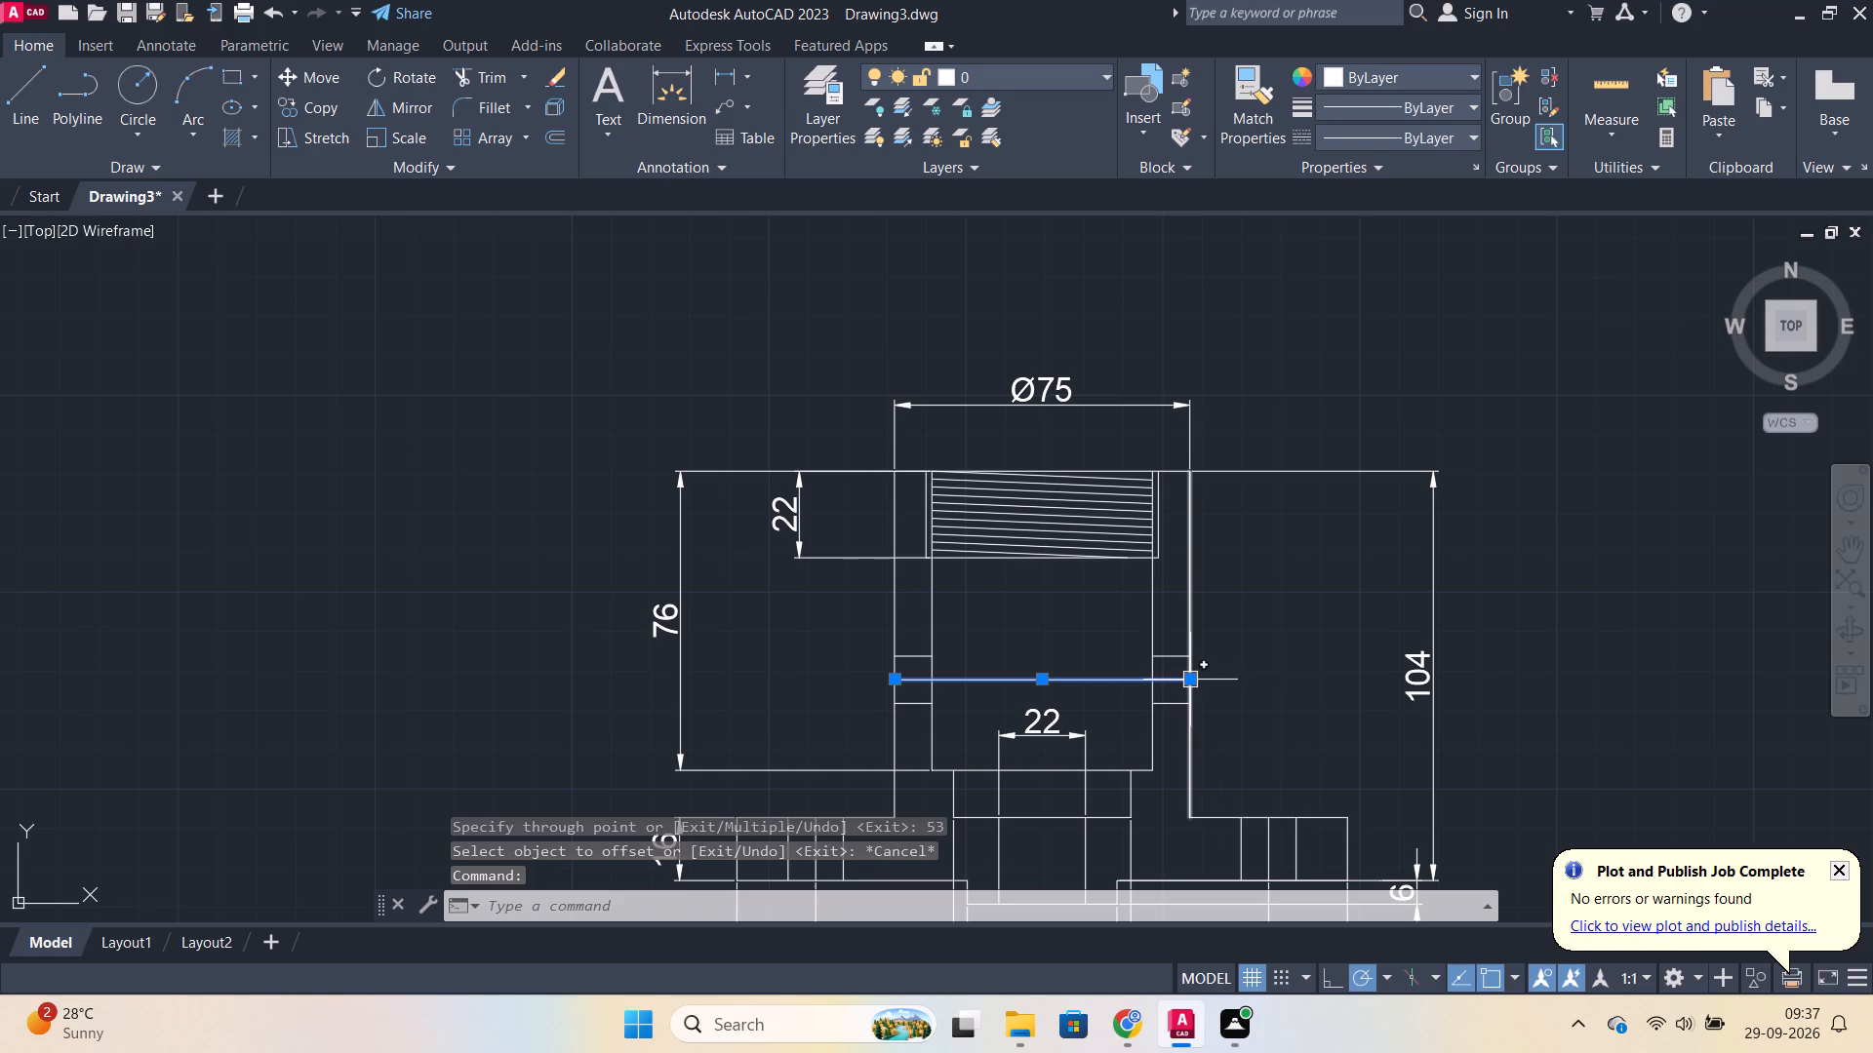
pyautogui.click(1245, 734)
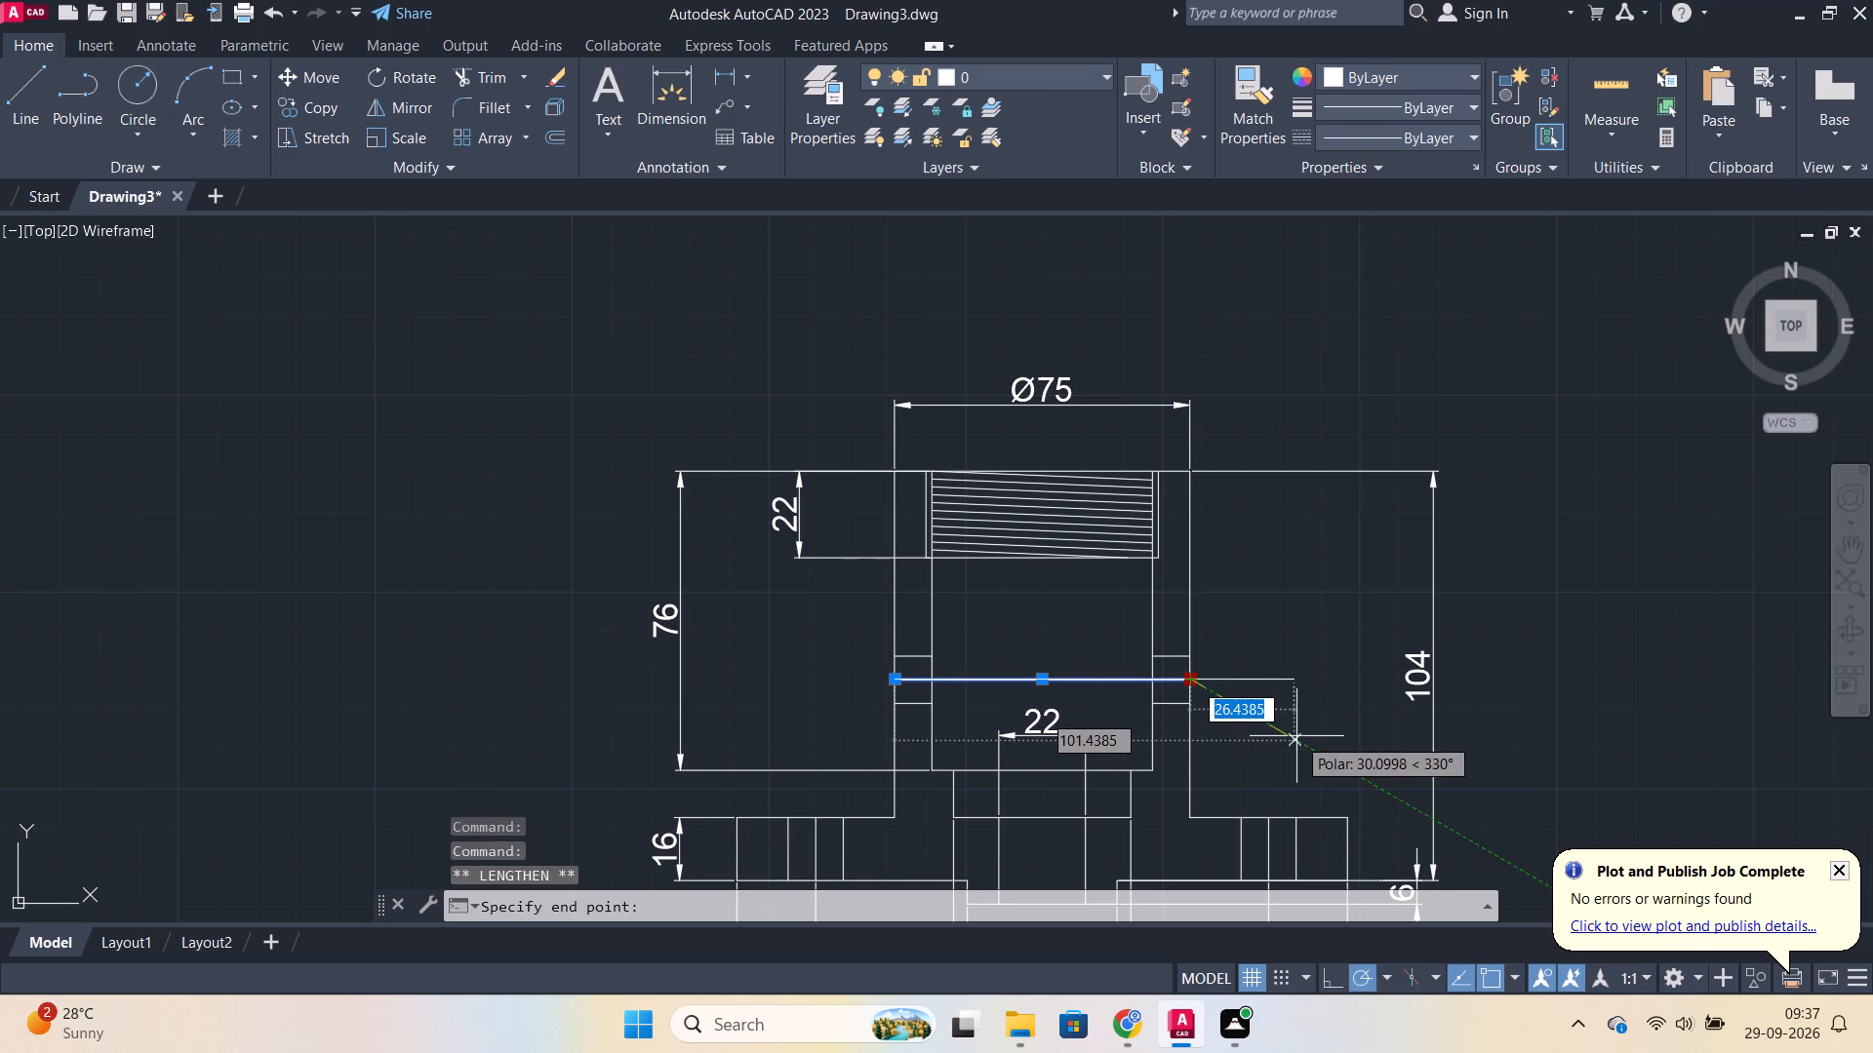
pyautogui.click(1277, 736)
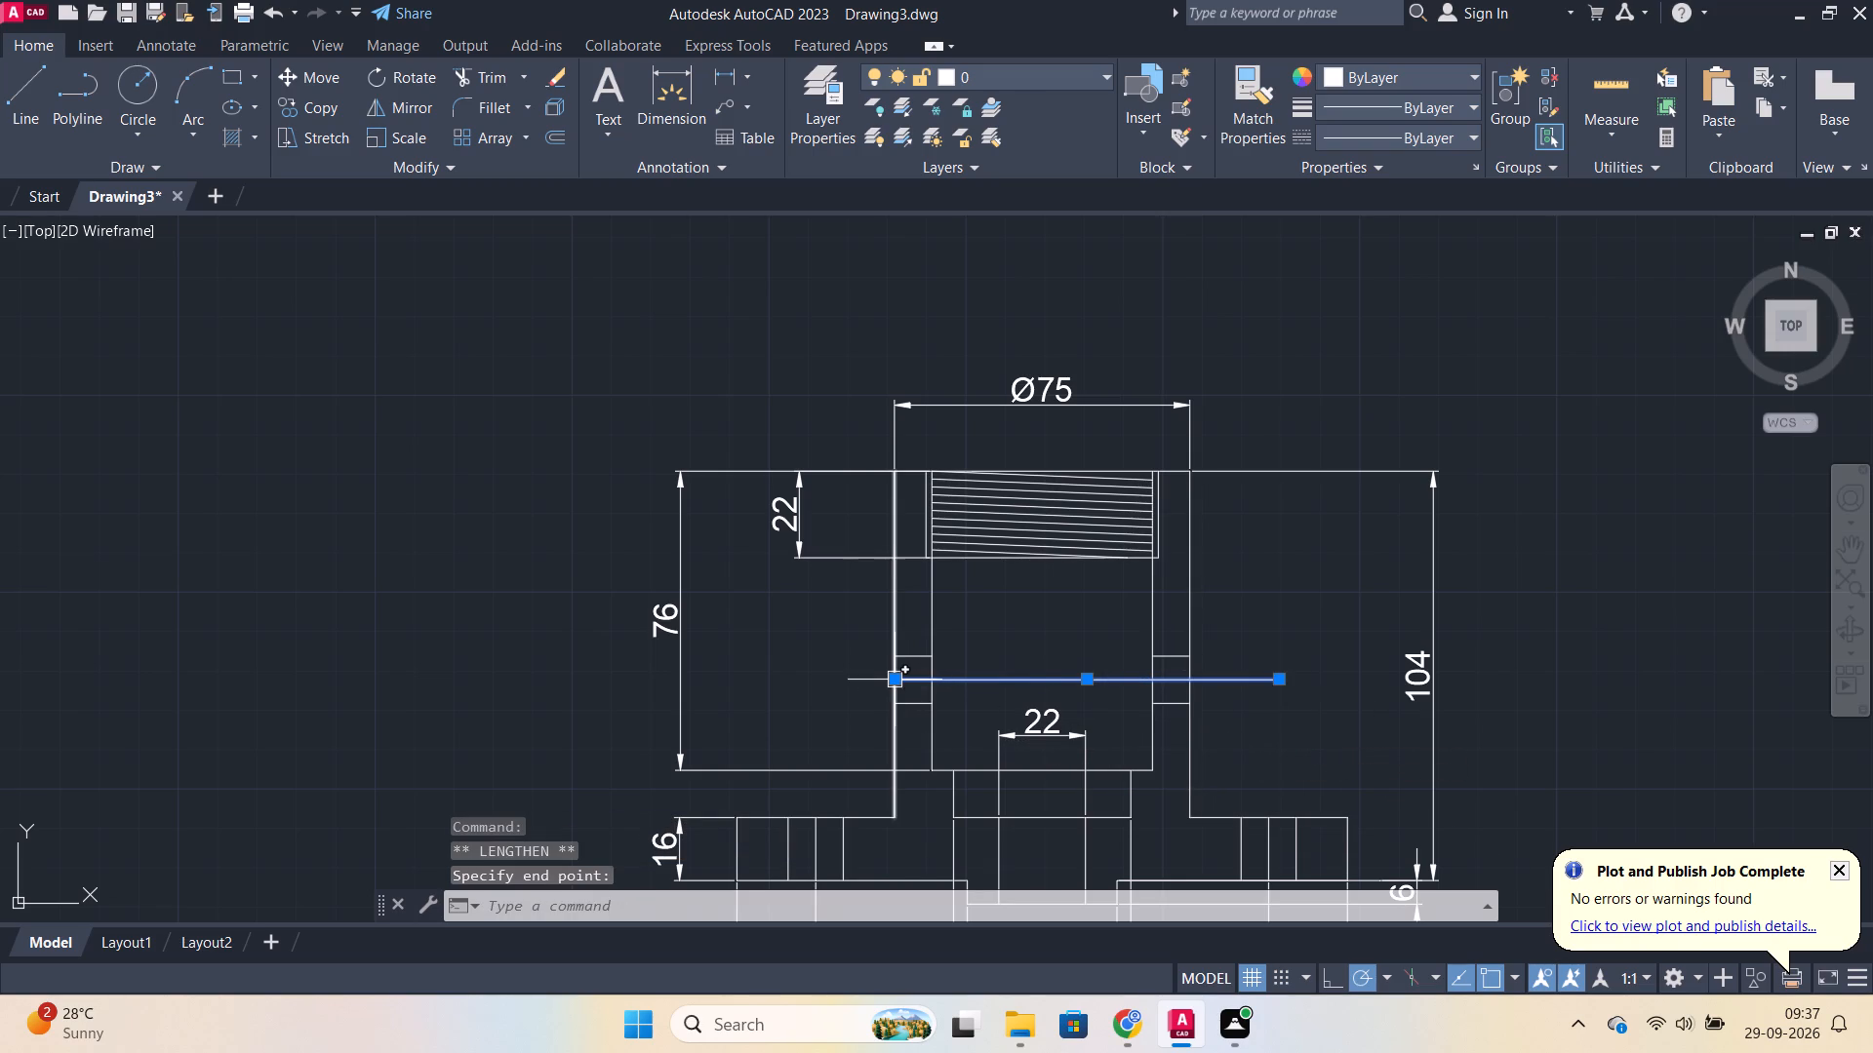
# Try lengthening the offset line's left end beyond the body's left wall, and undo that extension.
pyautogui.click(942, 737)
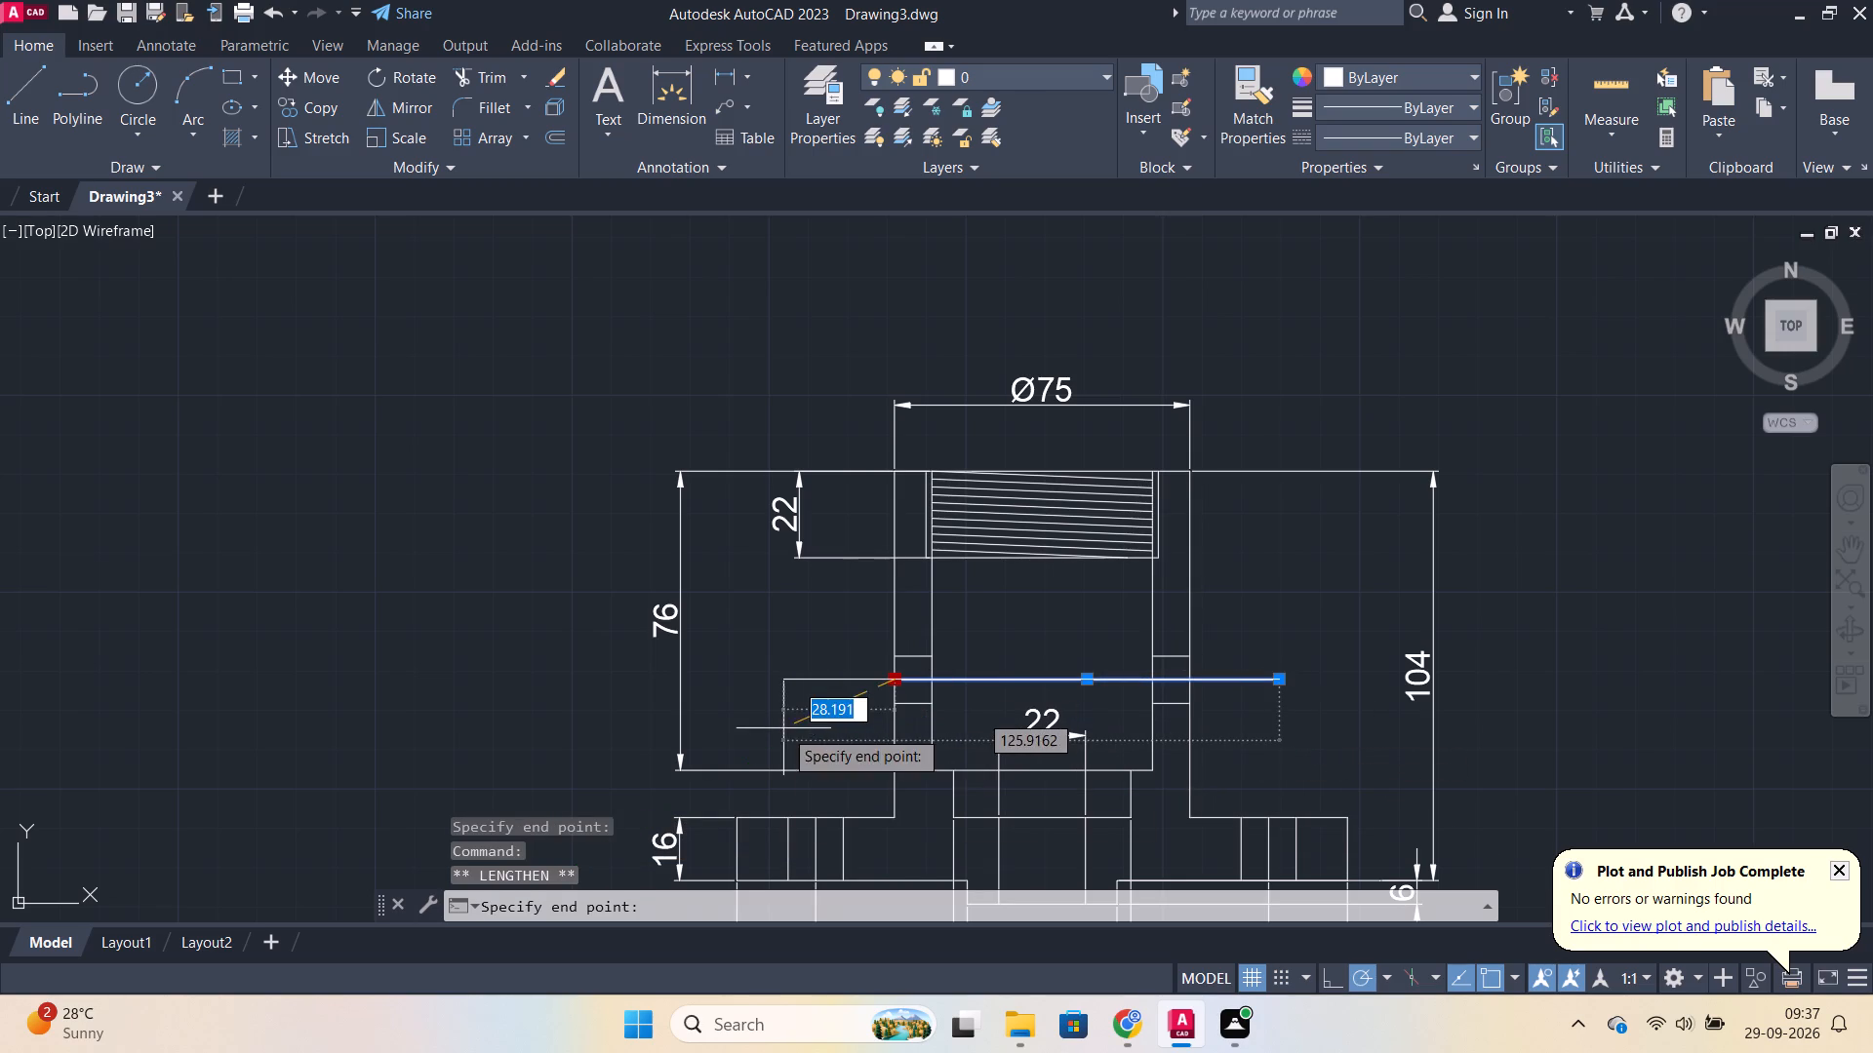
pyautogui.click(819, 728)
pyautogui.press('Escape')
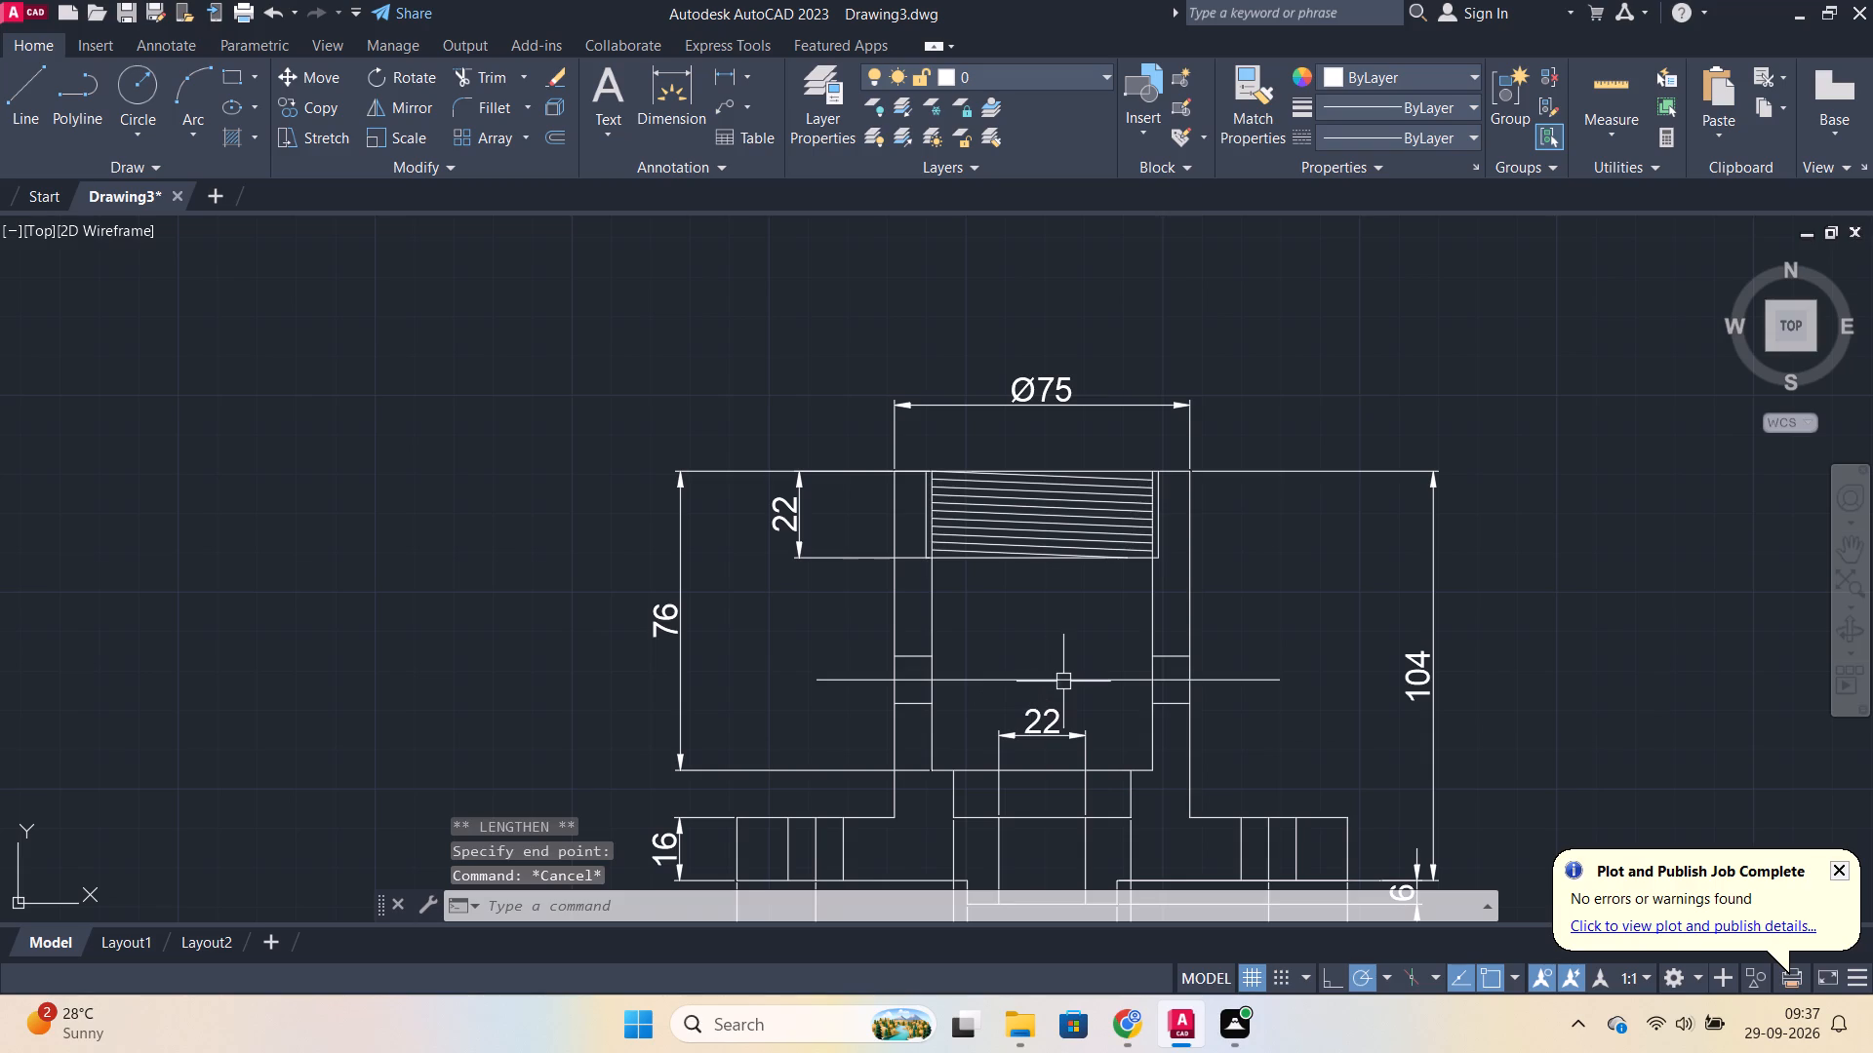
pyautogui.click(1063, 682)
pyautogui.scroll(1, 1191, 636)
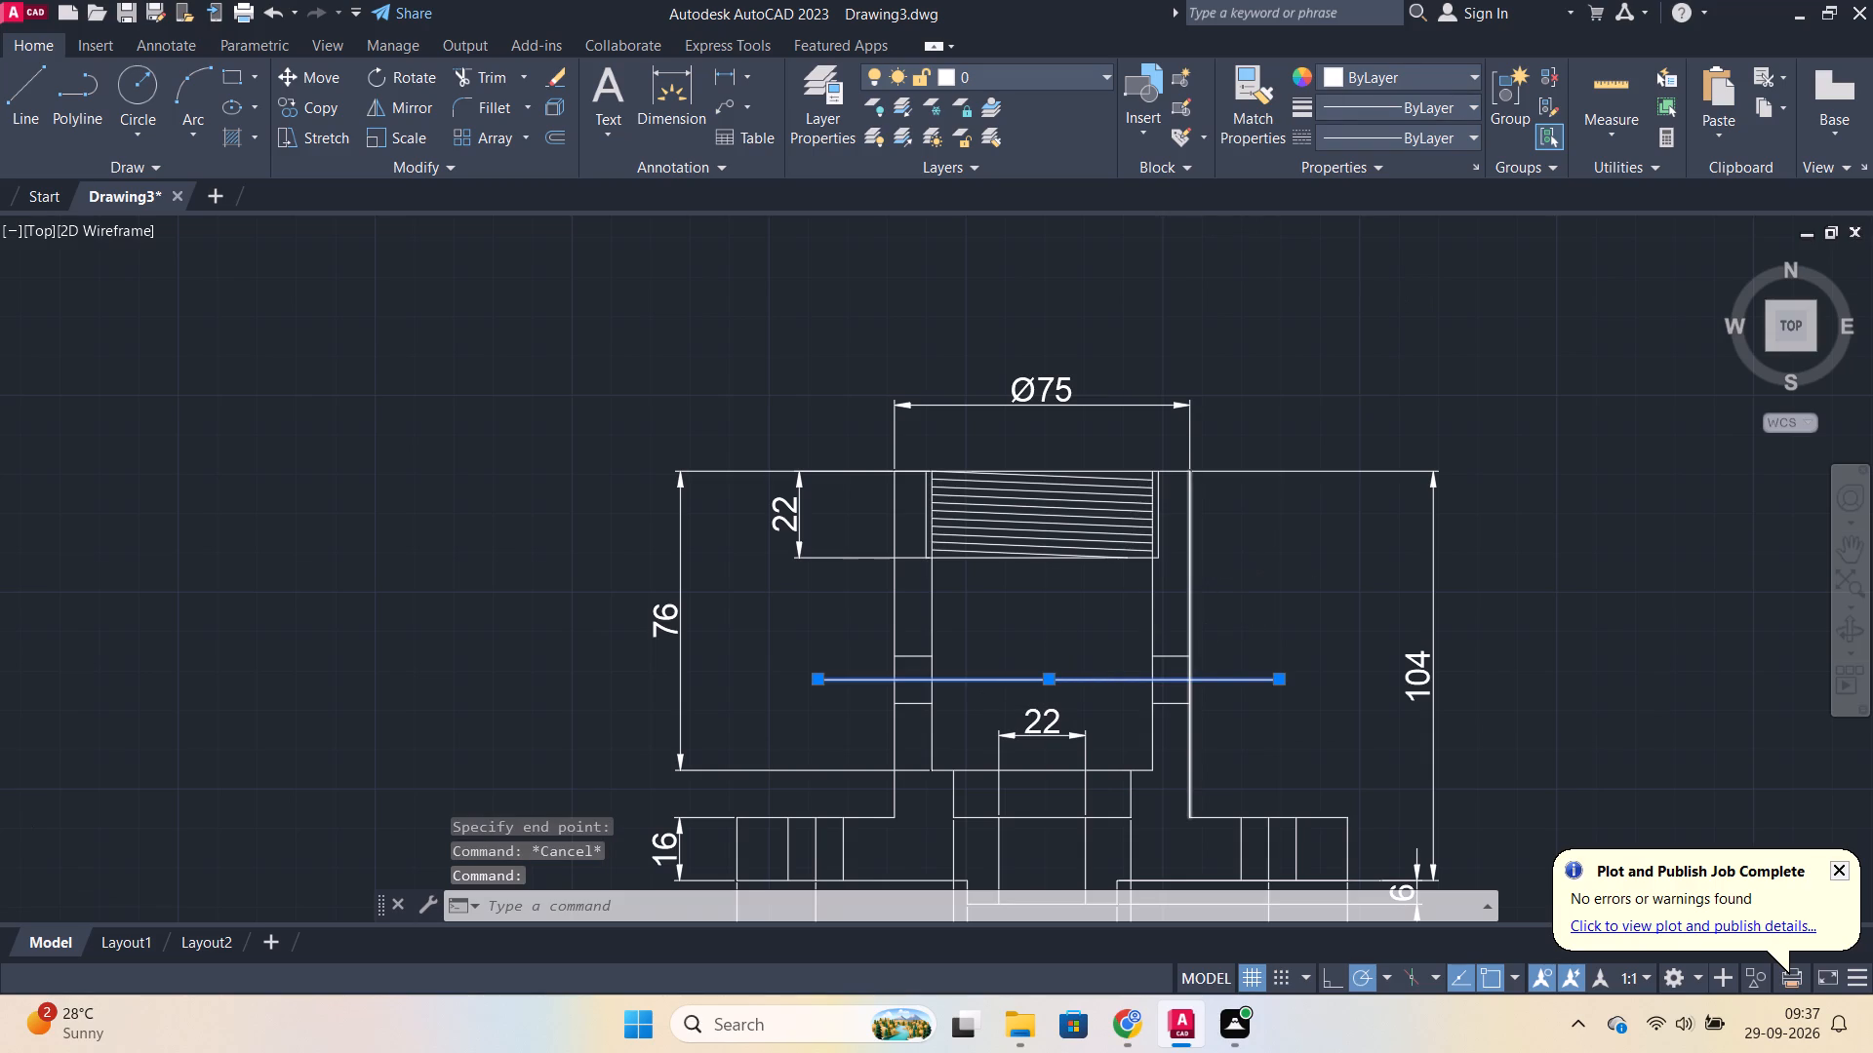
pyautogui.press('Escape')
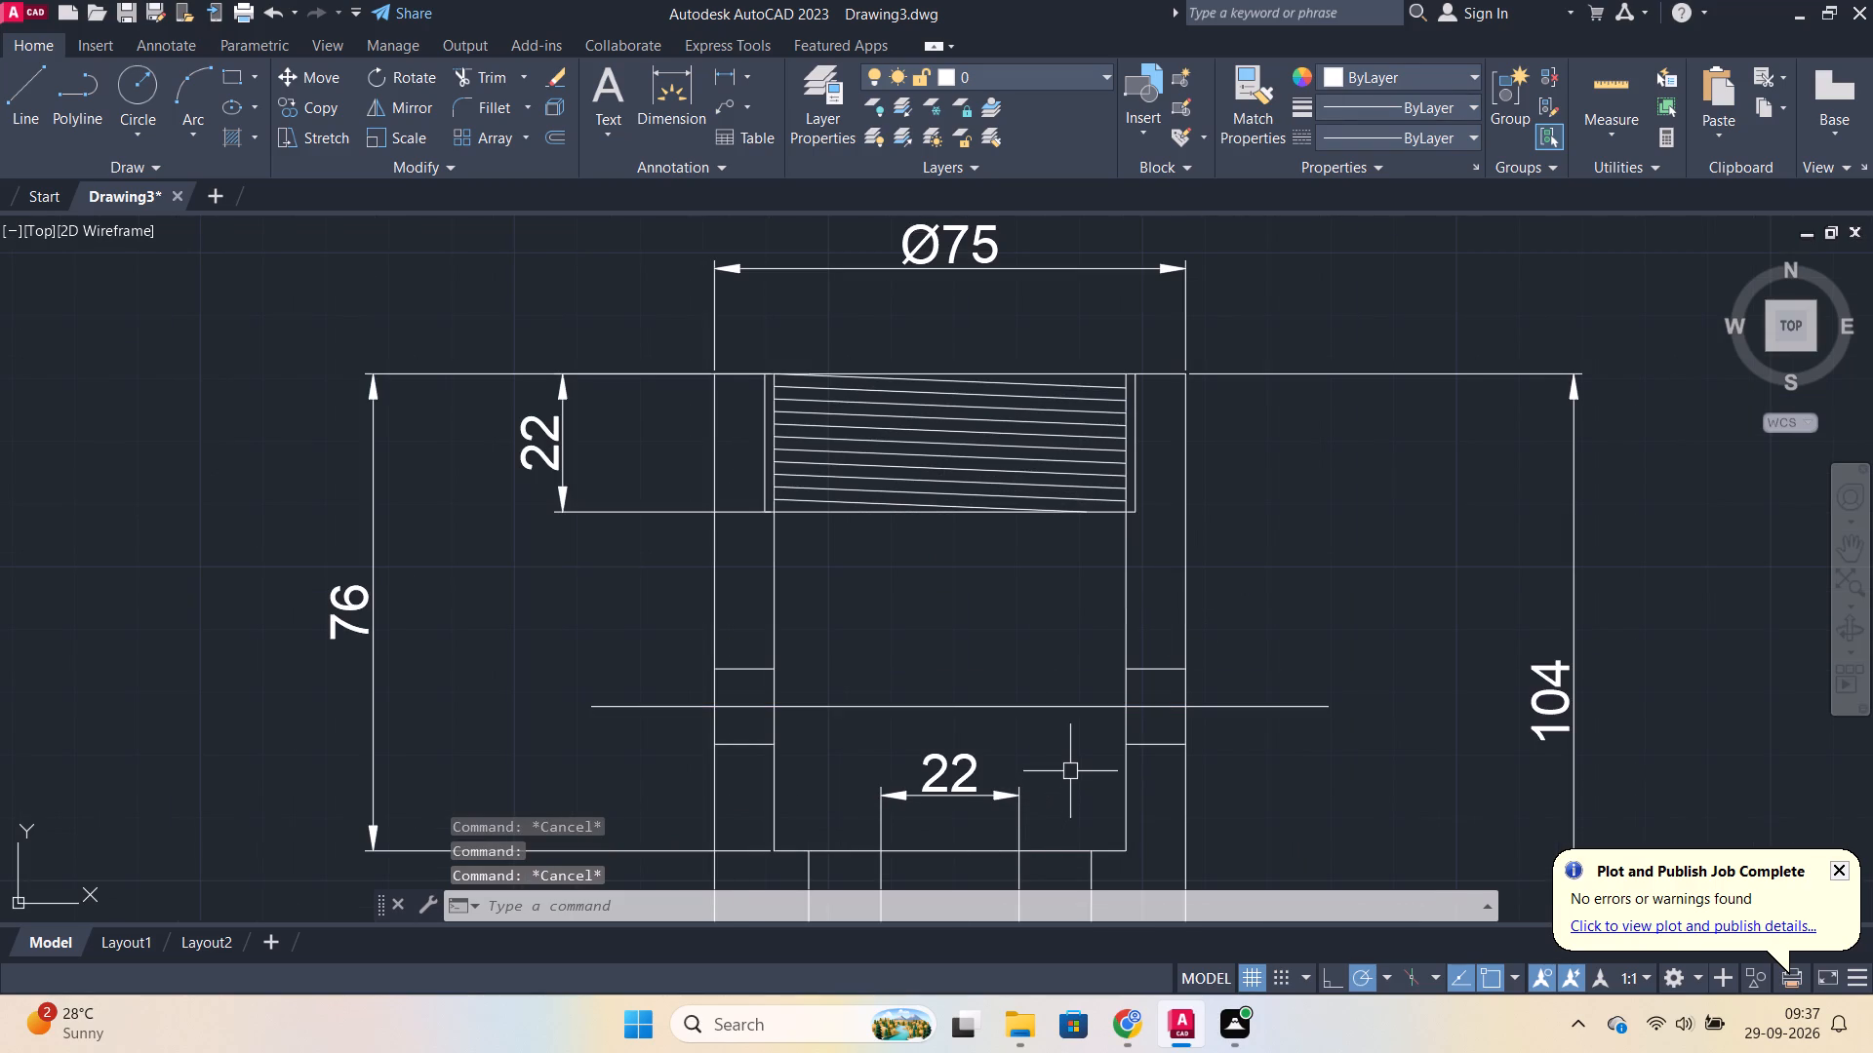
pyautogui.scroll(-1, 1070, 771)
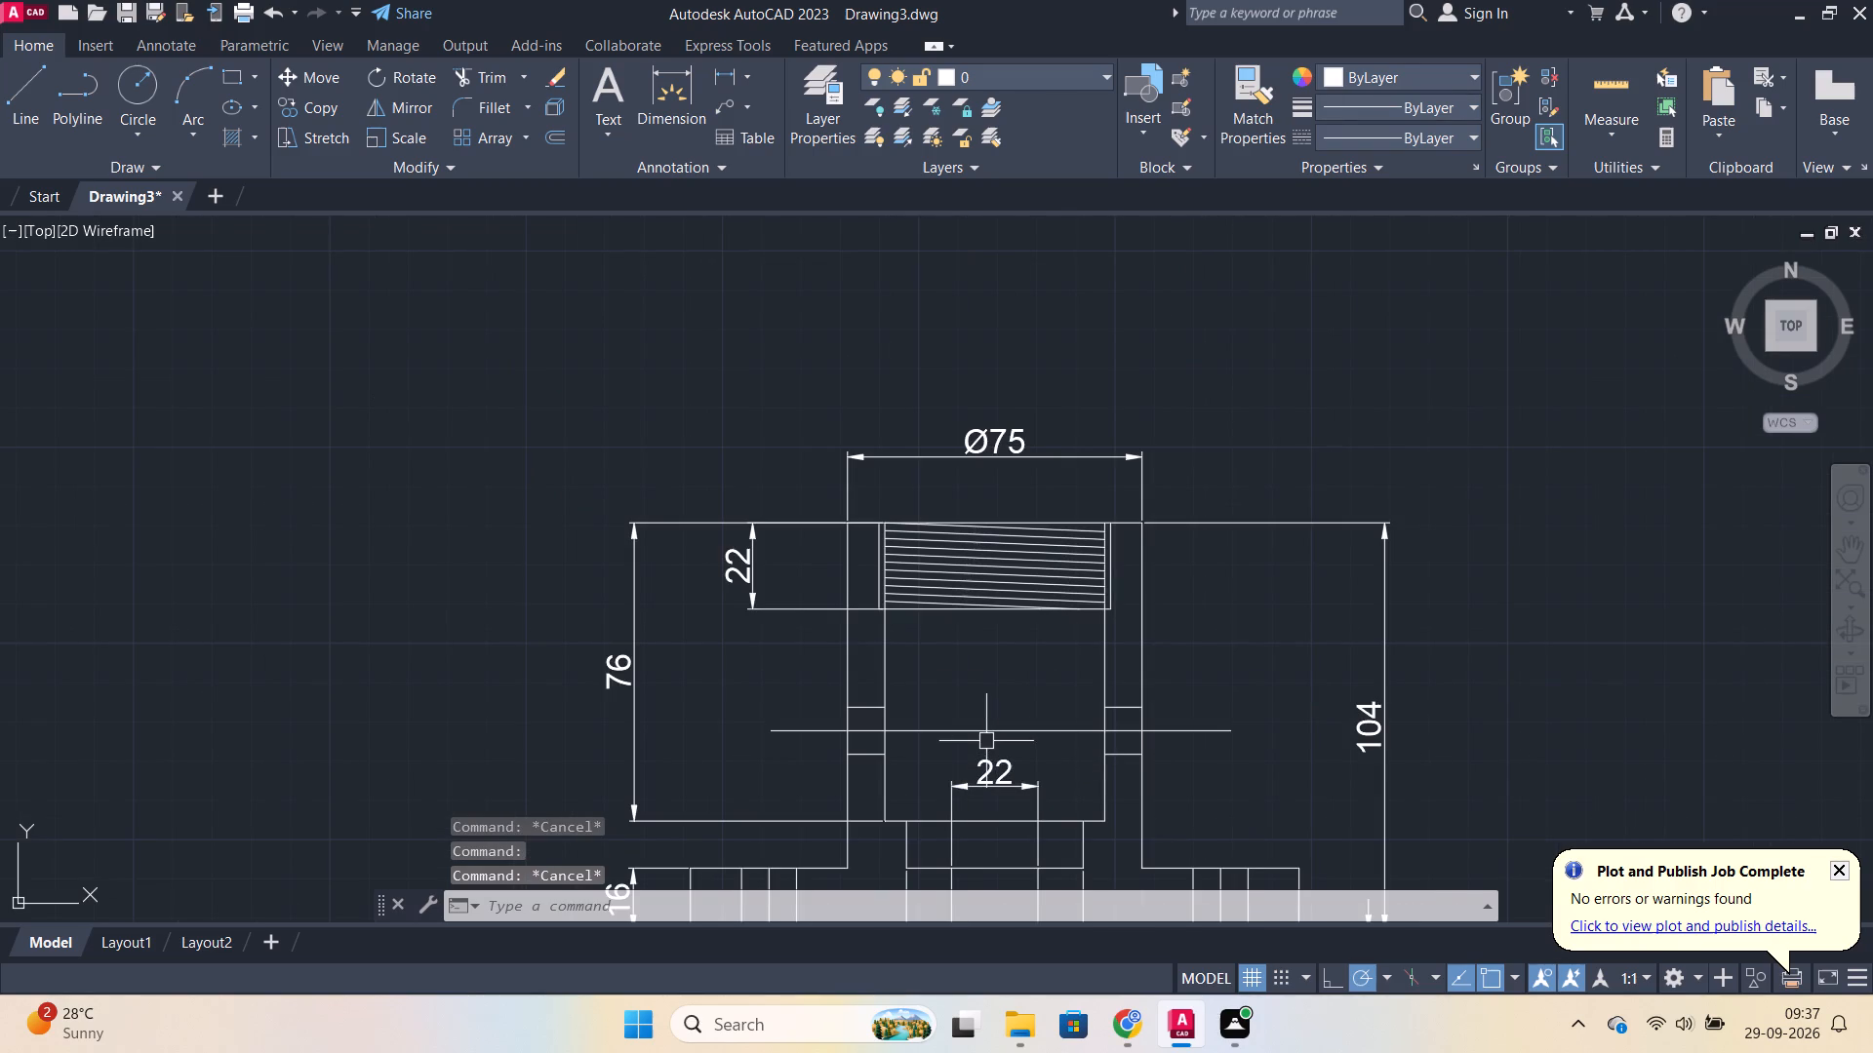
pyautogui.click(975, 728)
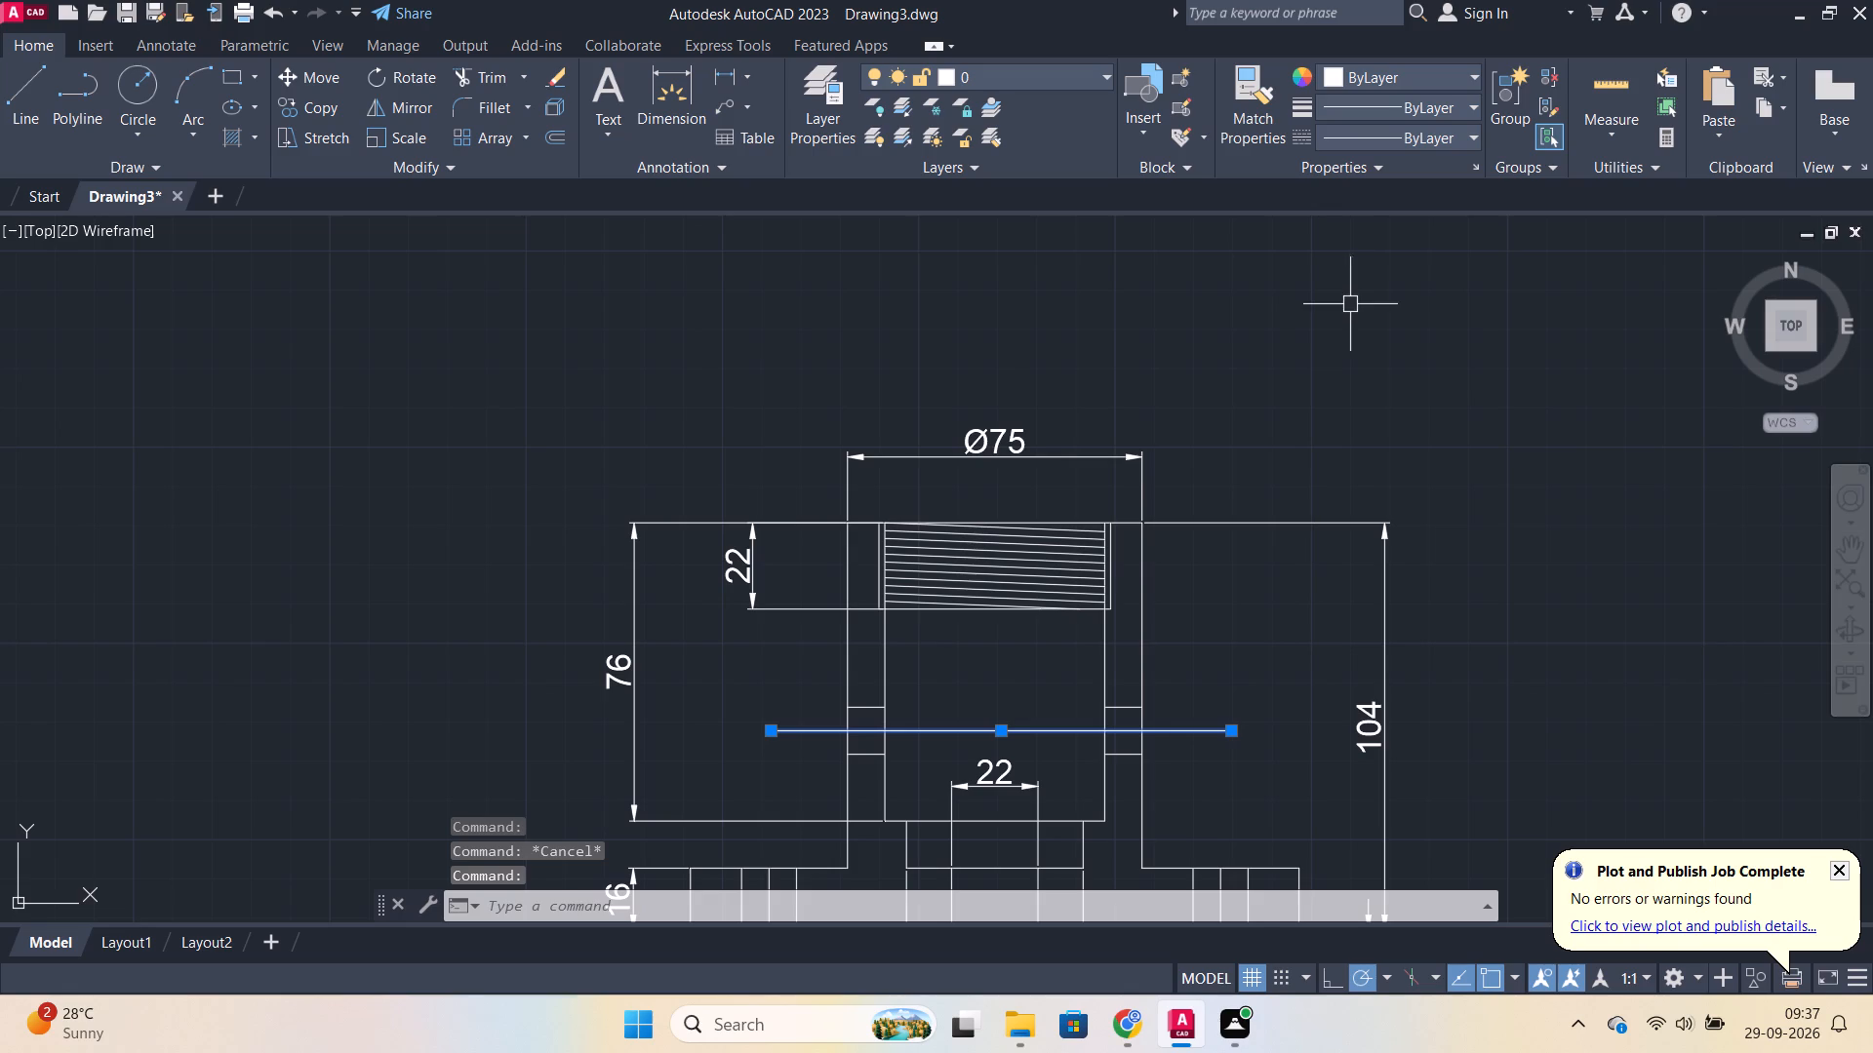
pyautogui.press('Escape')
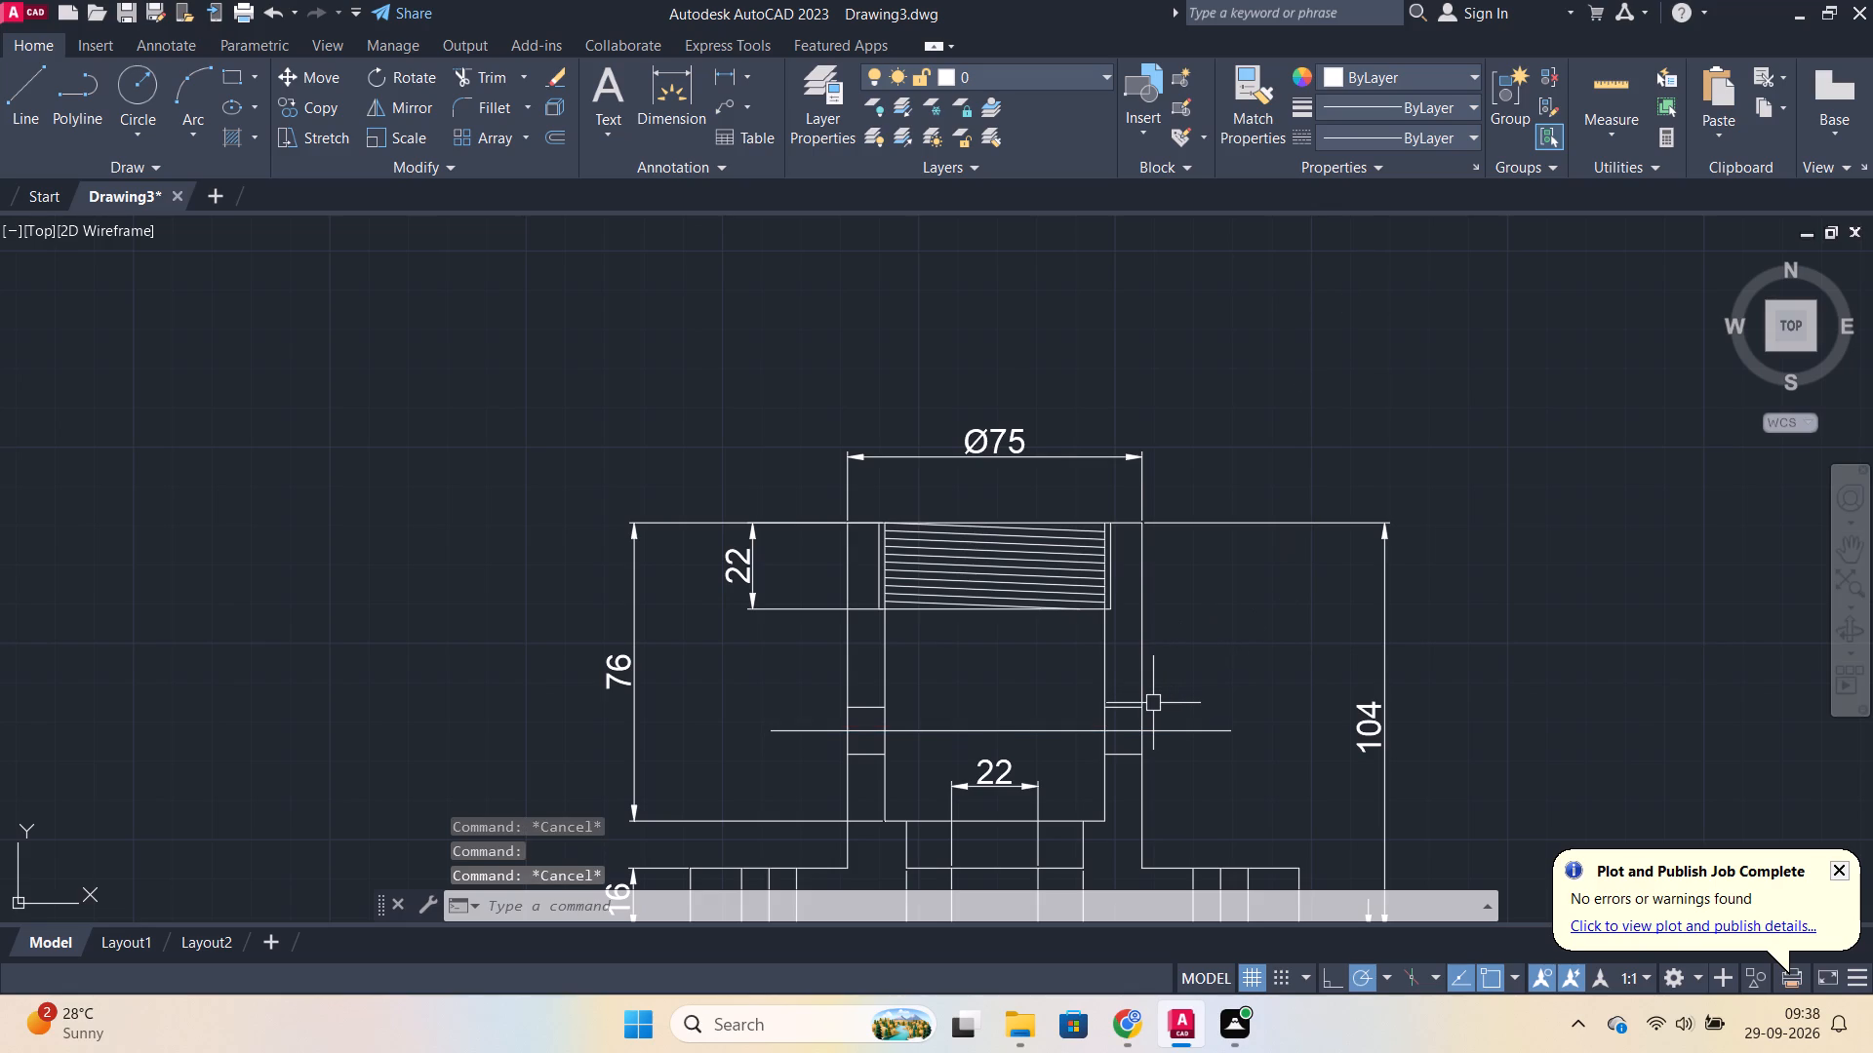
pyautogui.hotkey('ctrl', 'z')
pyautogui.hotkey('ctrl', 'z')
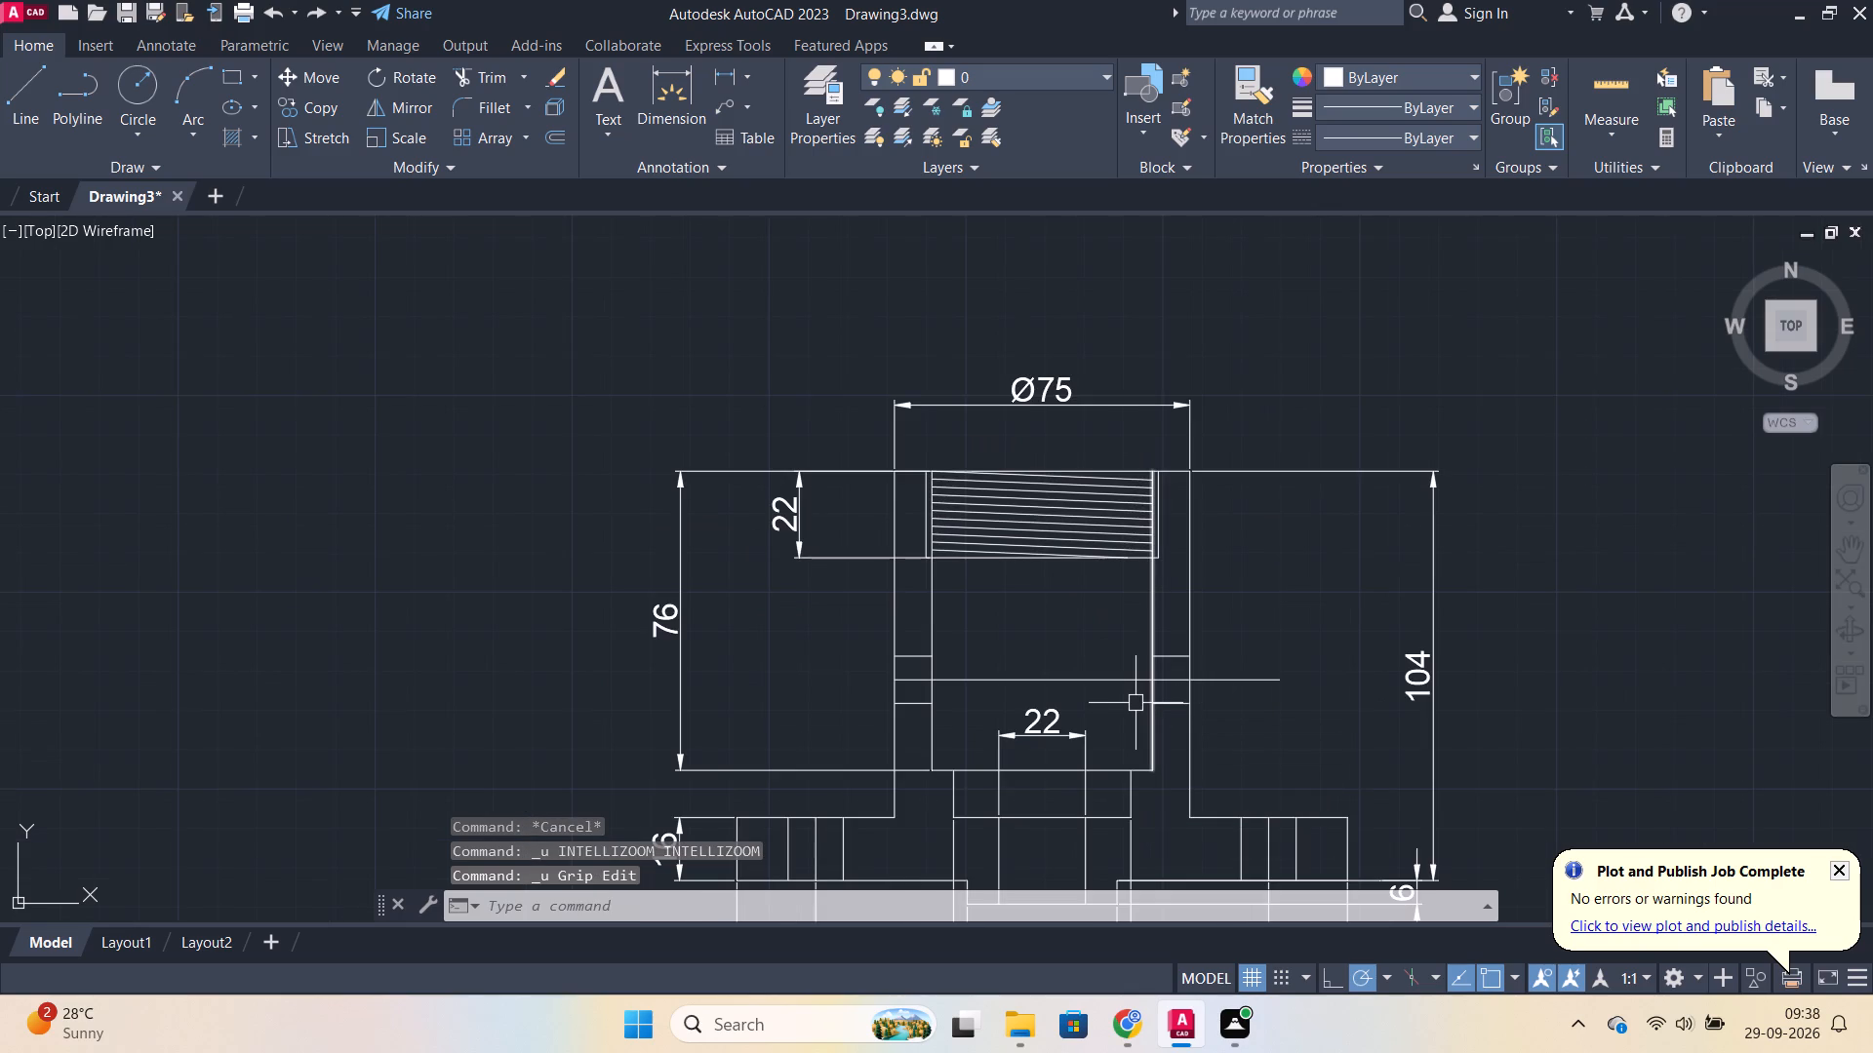
# Lengthen the offset line's left end so it extends beyond the body's left wall, similar to the right side.
pyautogui.click(1000, 680)
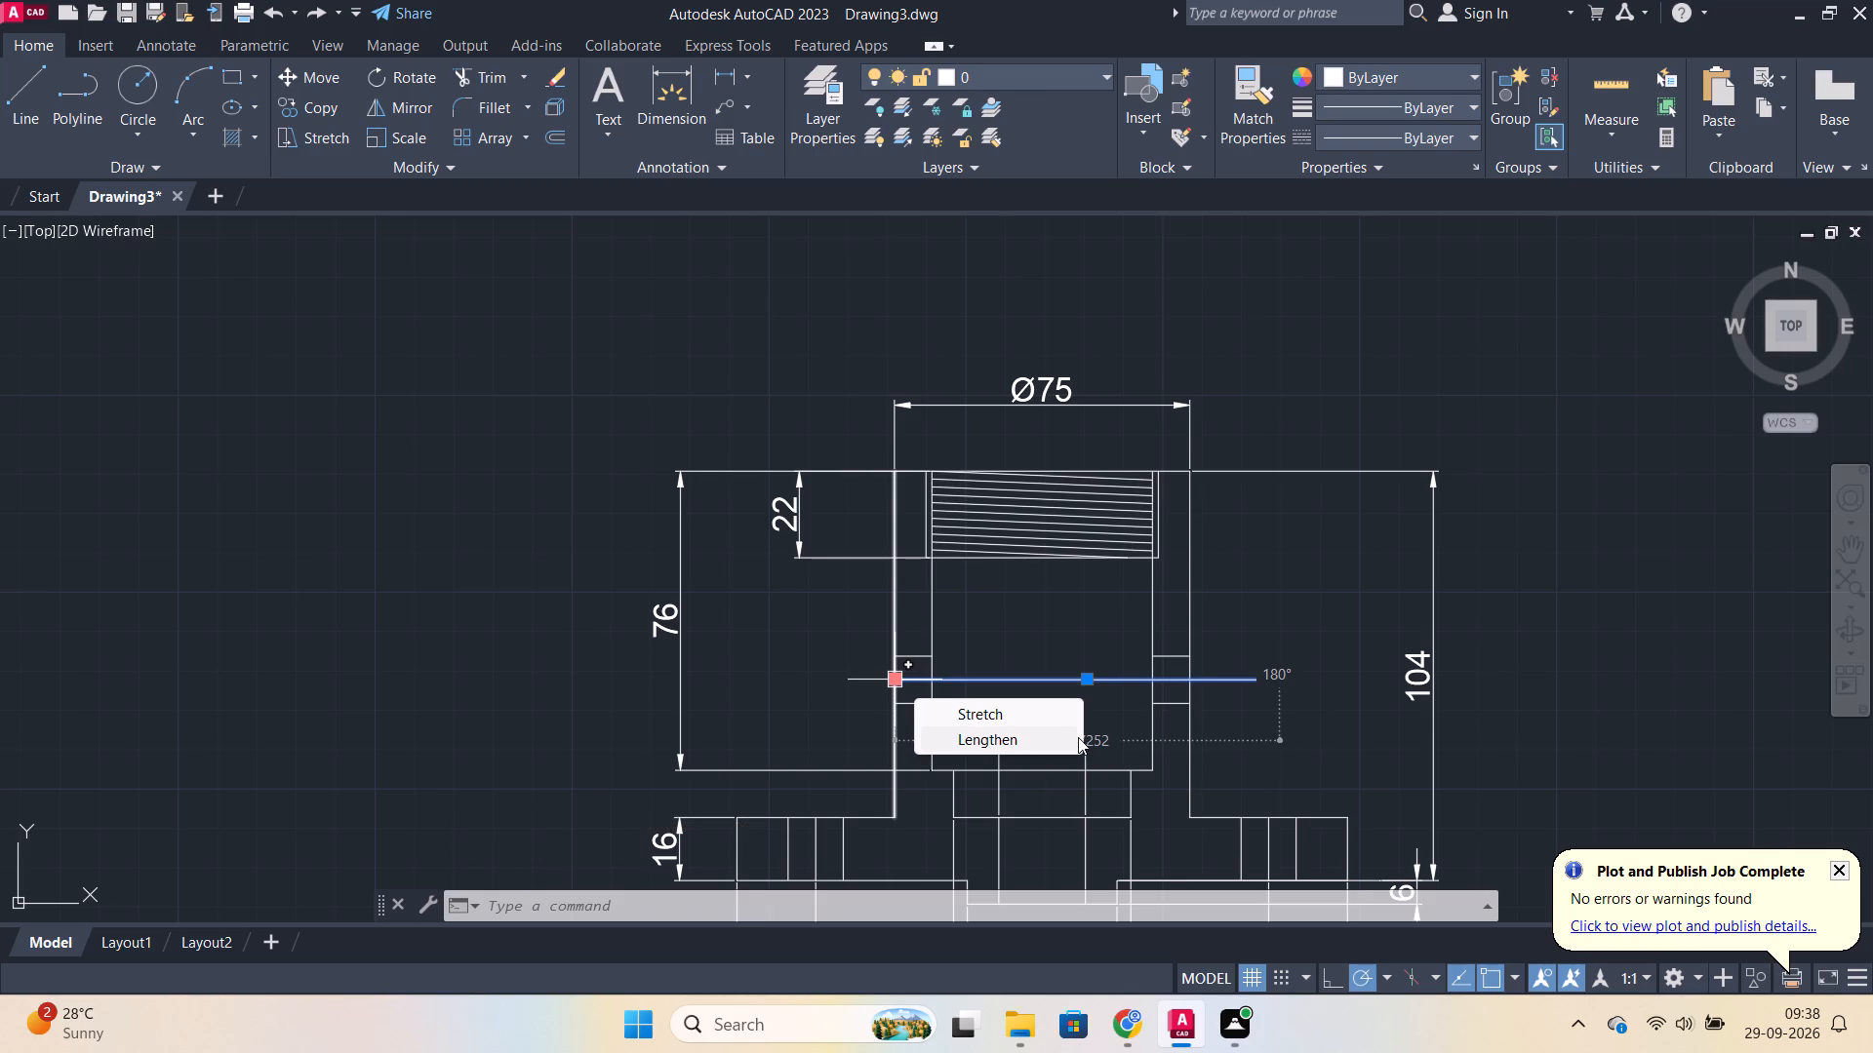
pyautogui.click(971, 738)
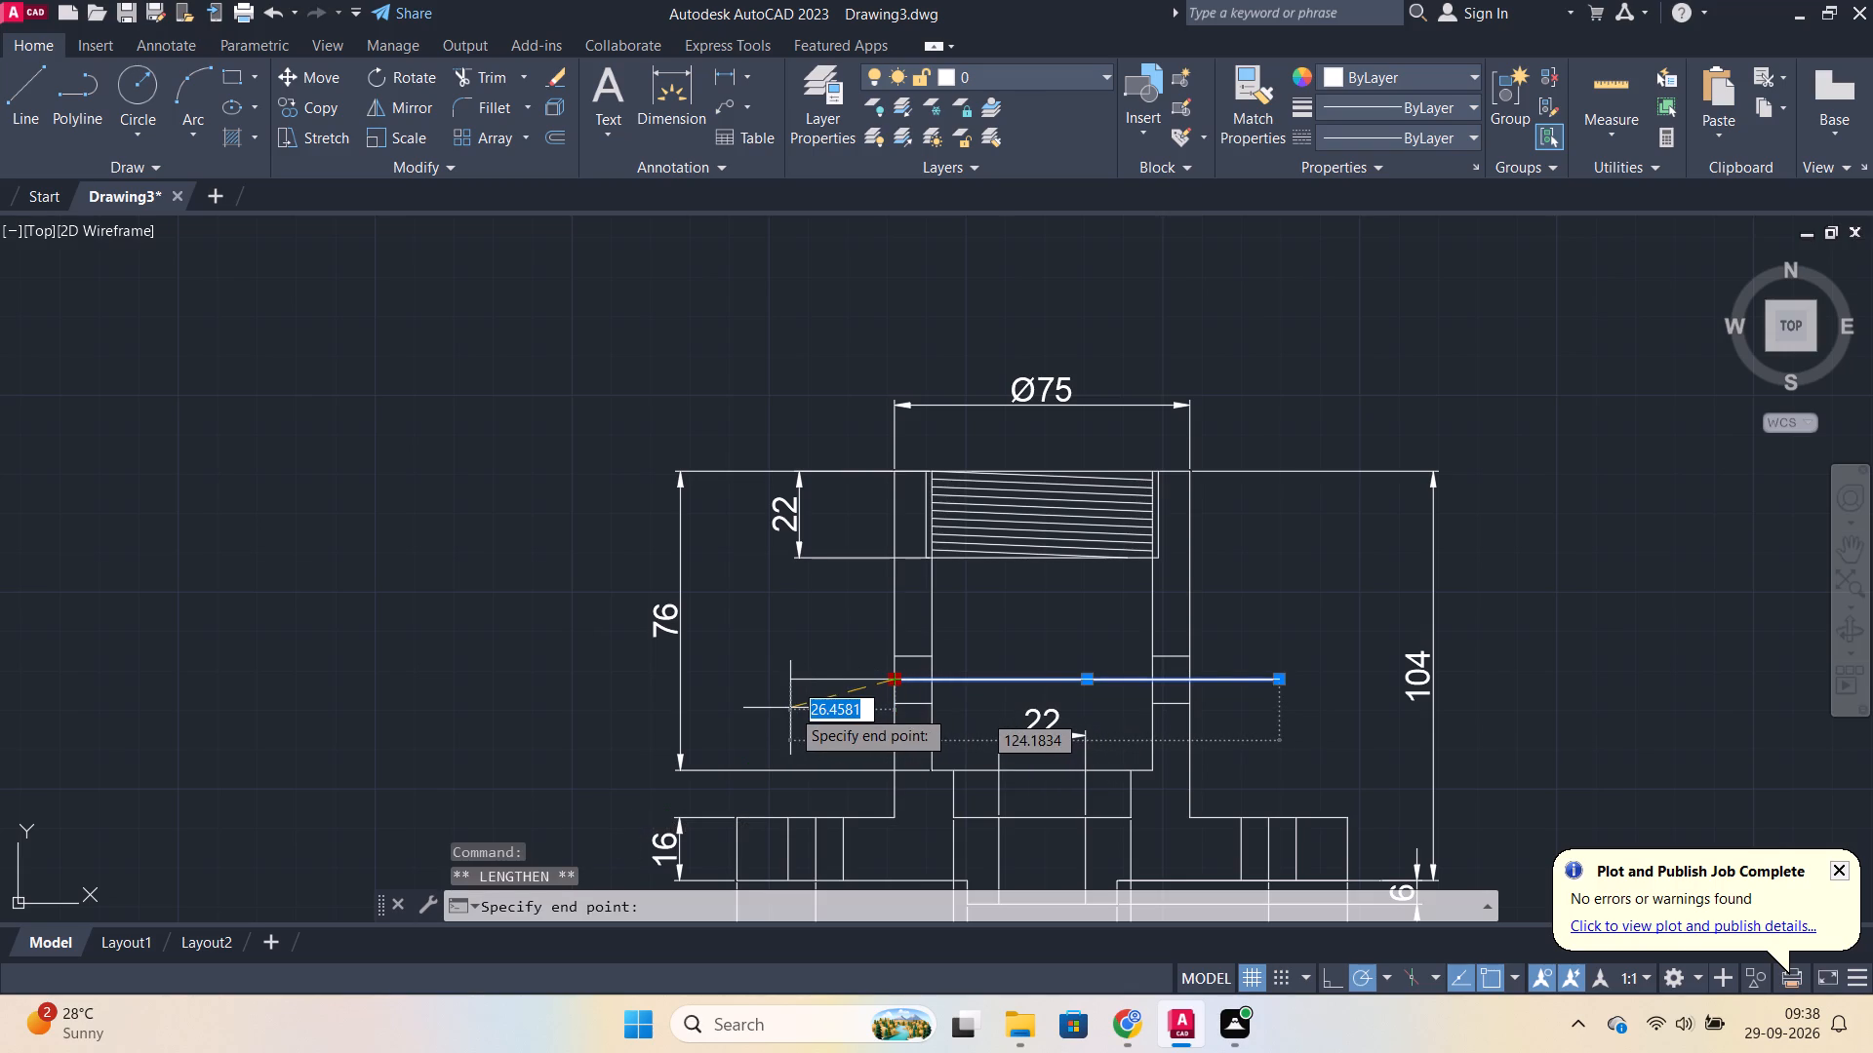
pyautogui.click(809, 705)
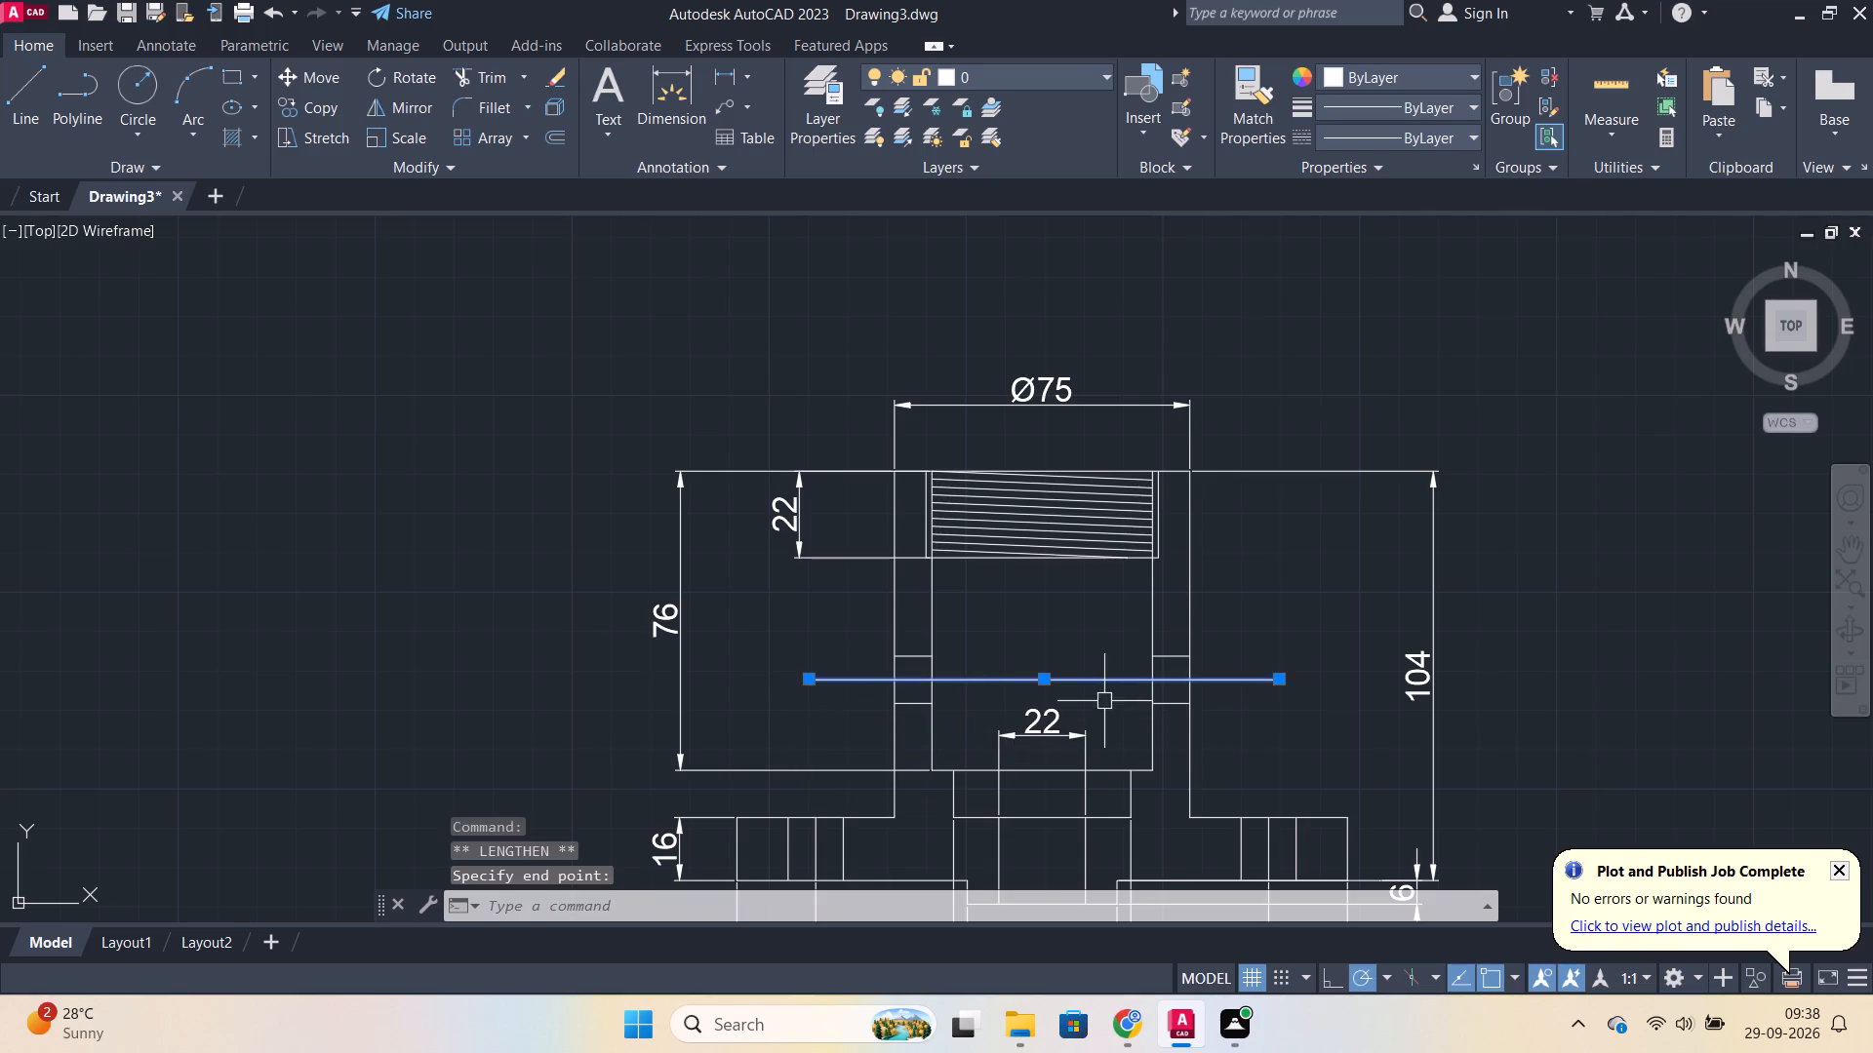
pyautogui.press('Escape')
# Change the linetype of the lengthened side-hole axis line to the dashed ACAD linetype.
pyautogui.click(1072, 671)
pyautogui.click(989, 677)
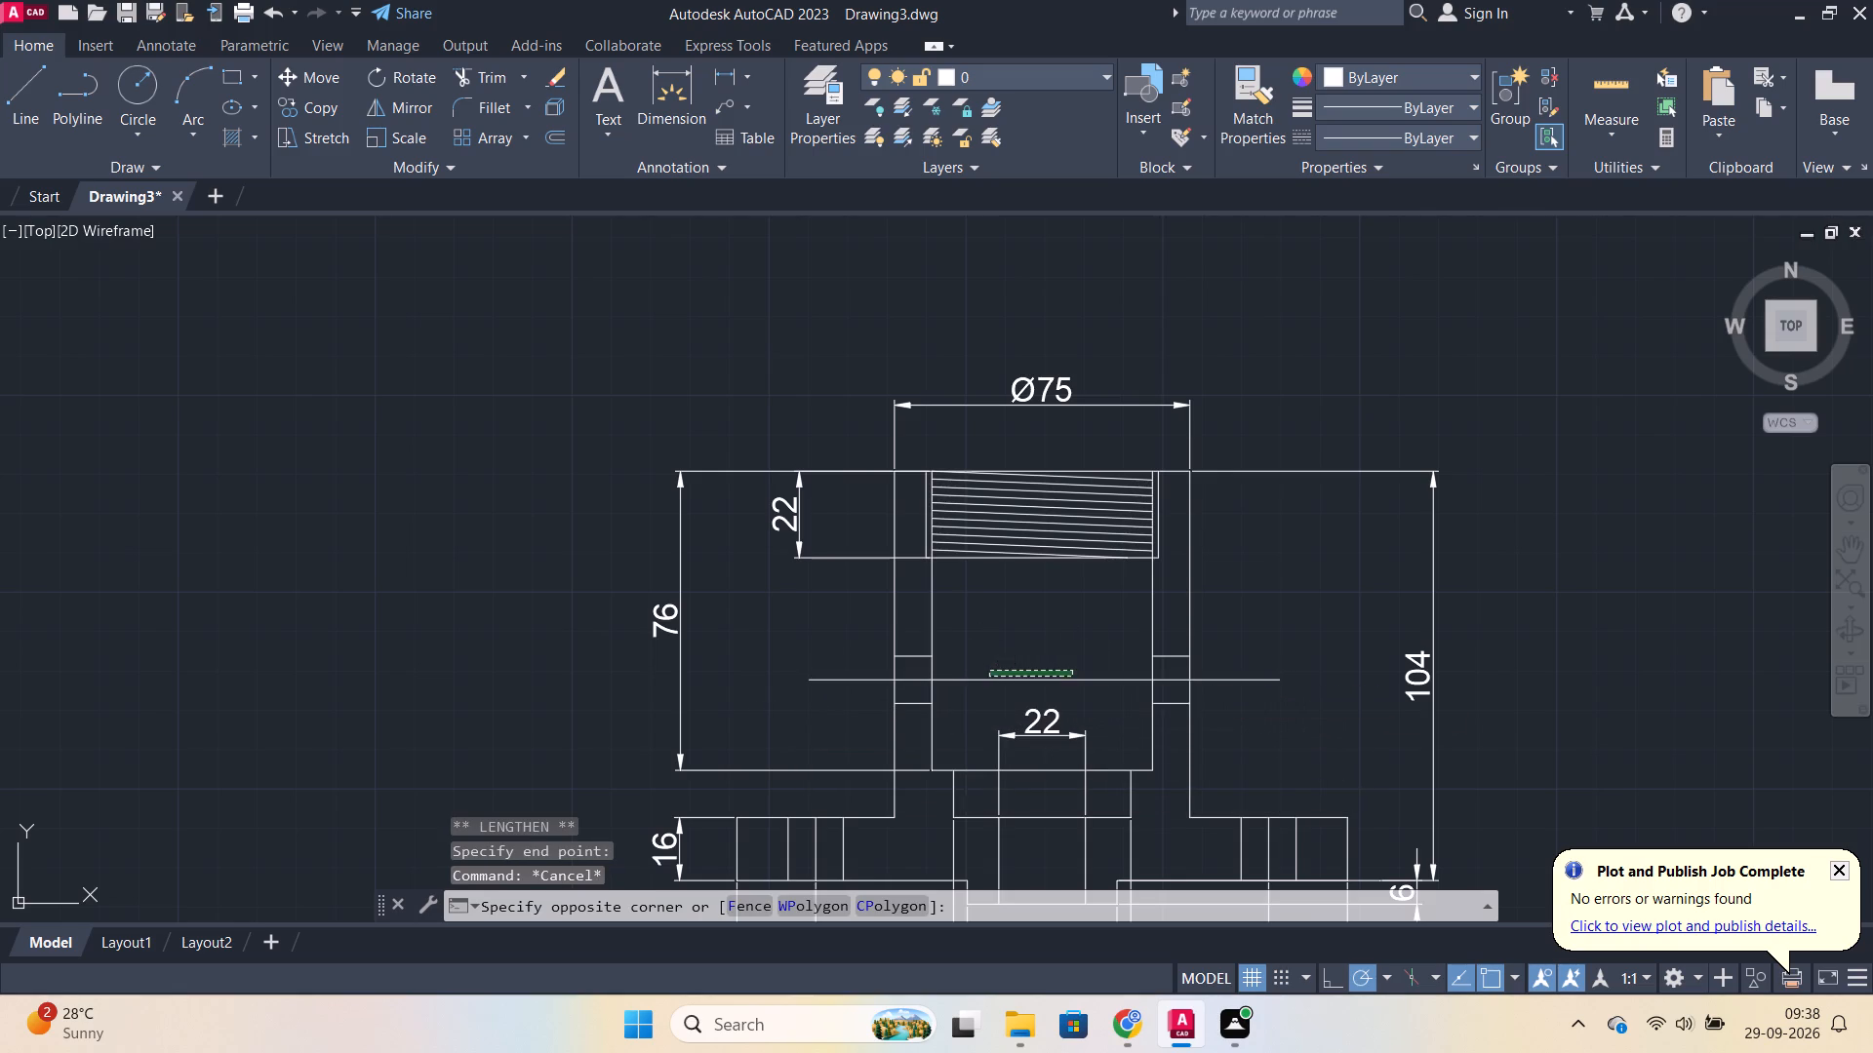
pyautogui.click(994, 680)
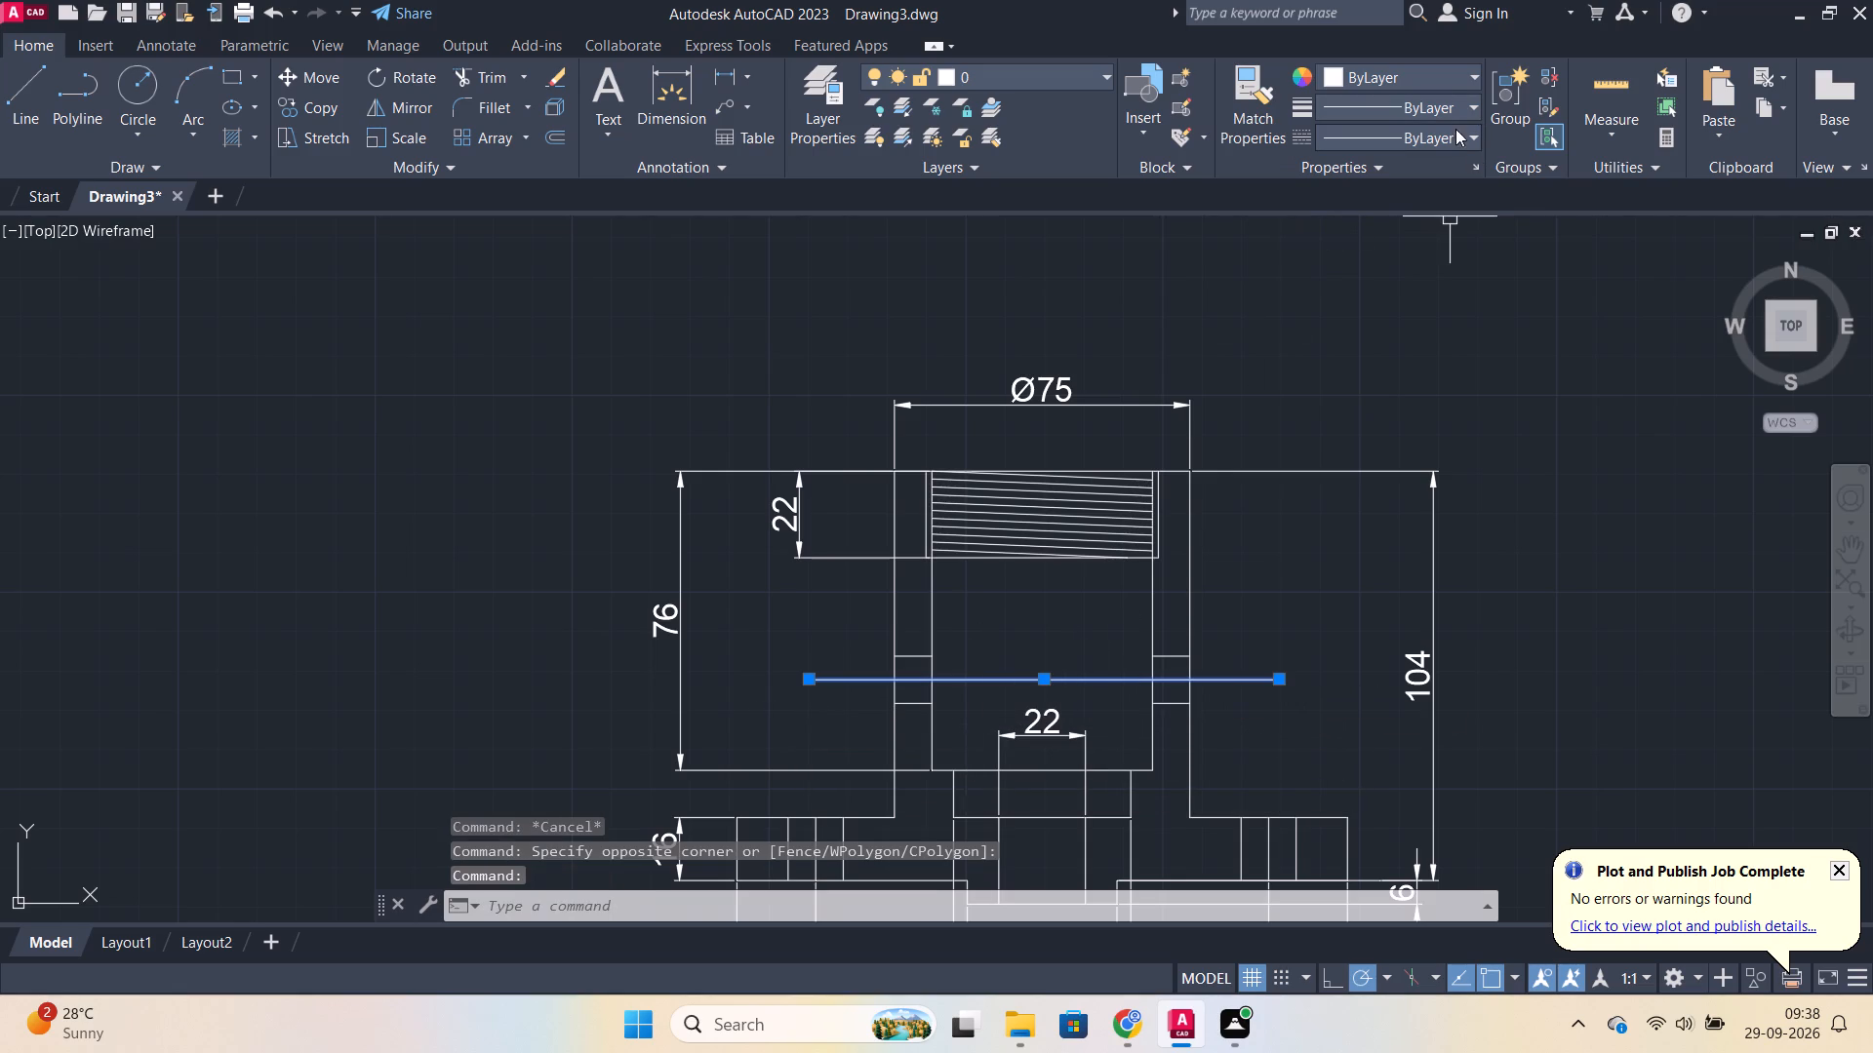
pyautogui.click(1453, 150)
pyautogui.click(1438, 226)
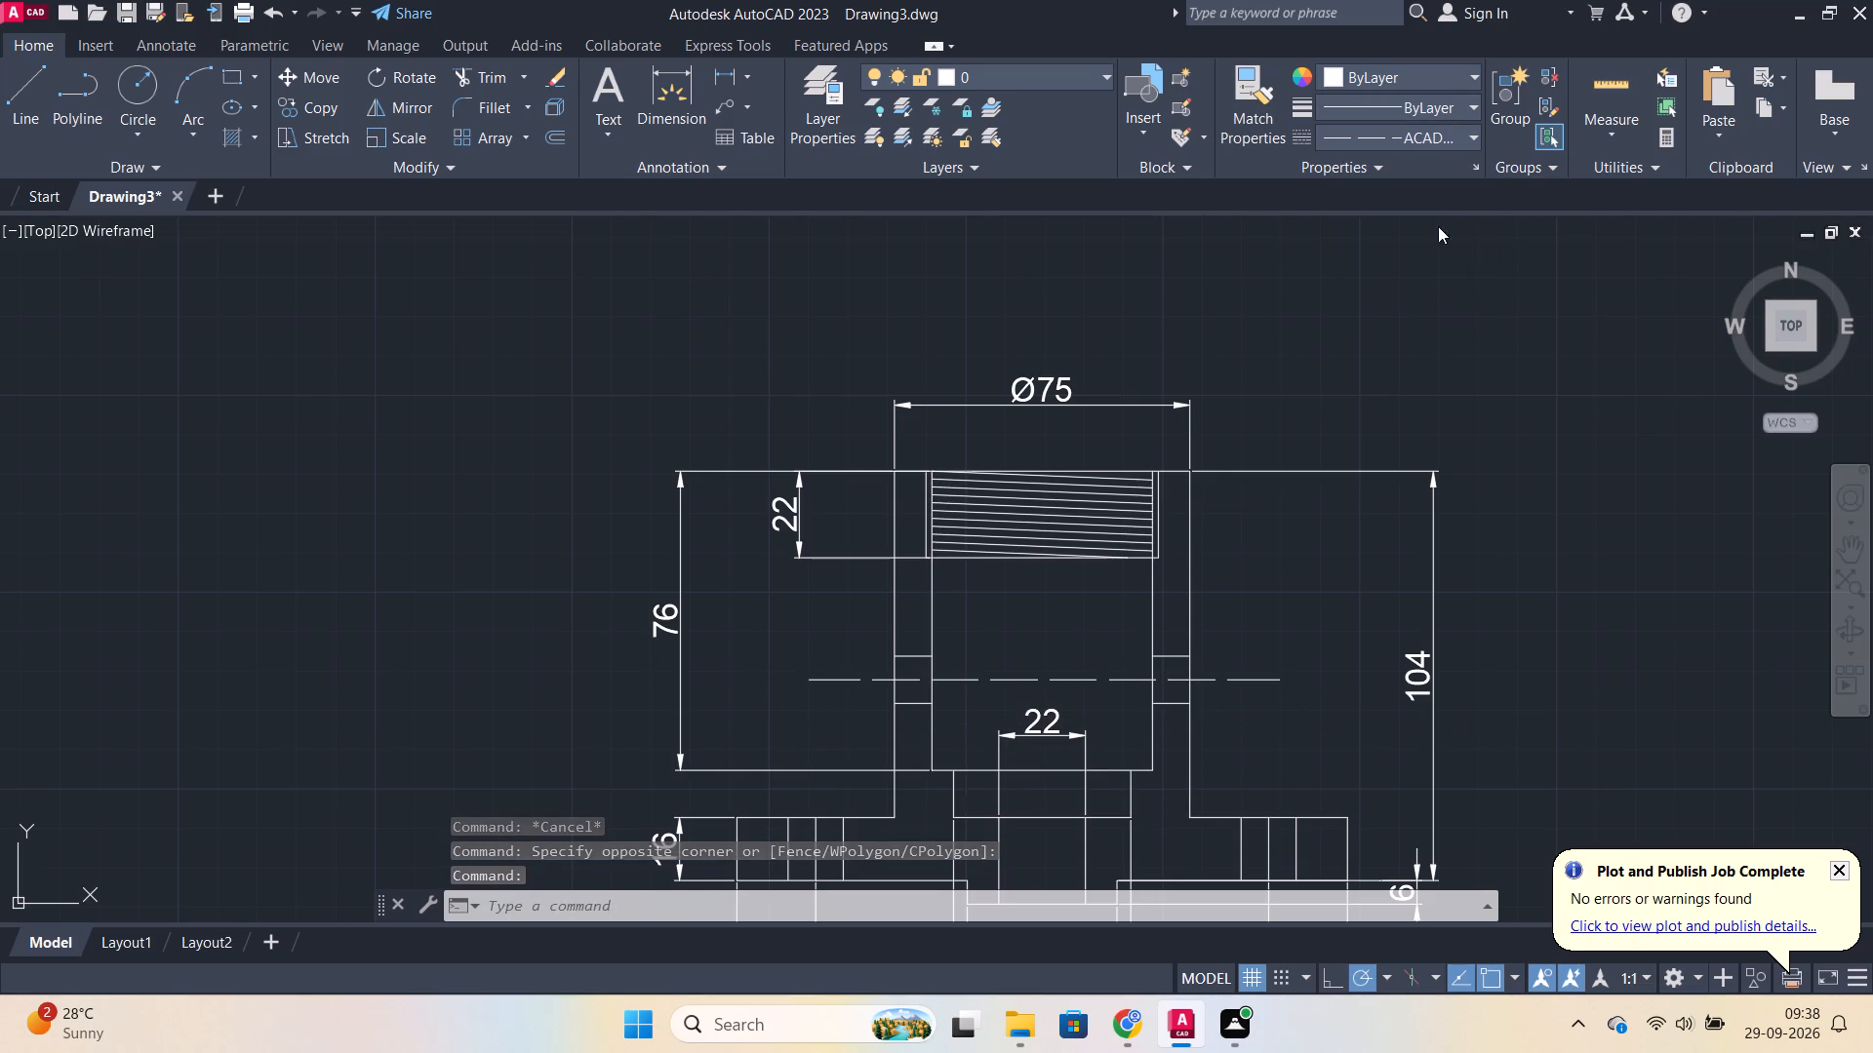
pyautogui.press('Escape')
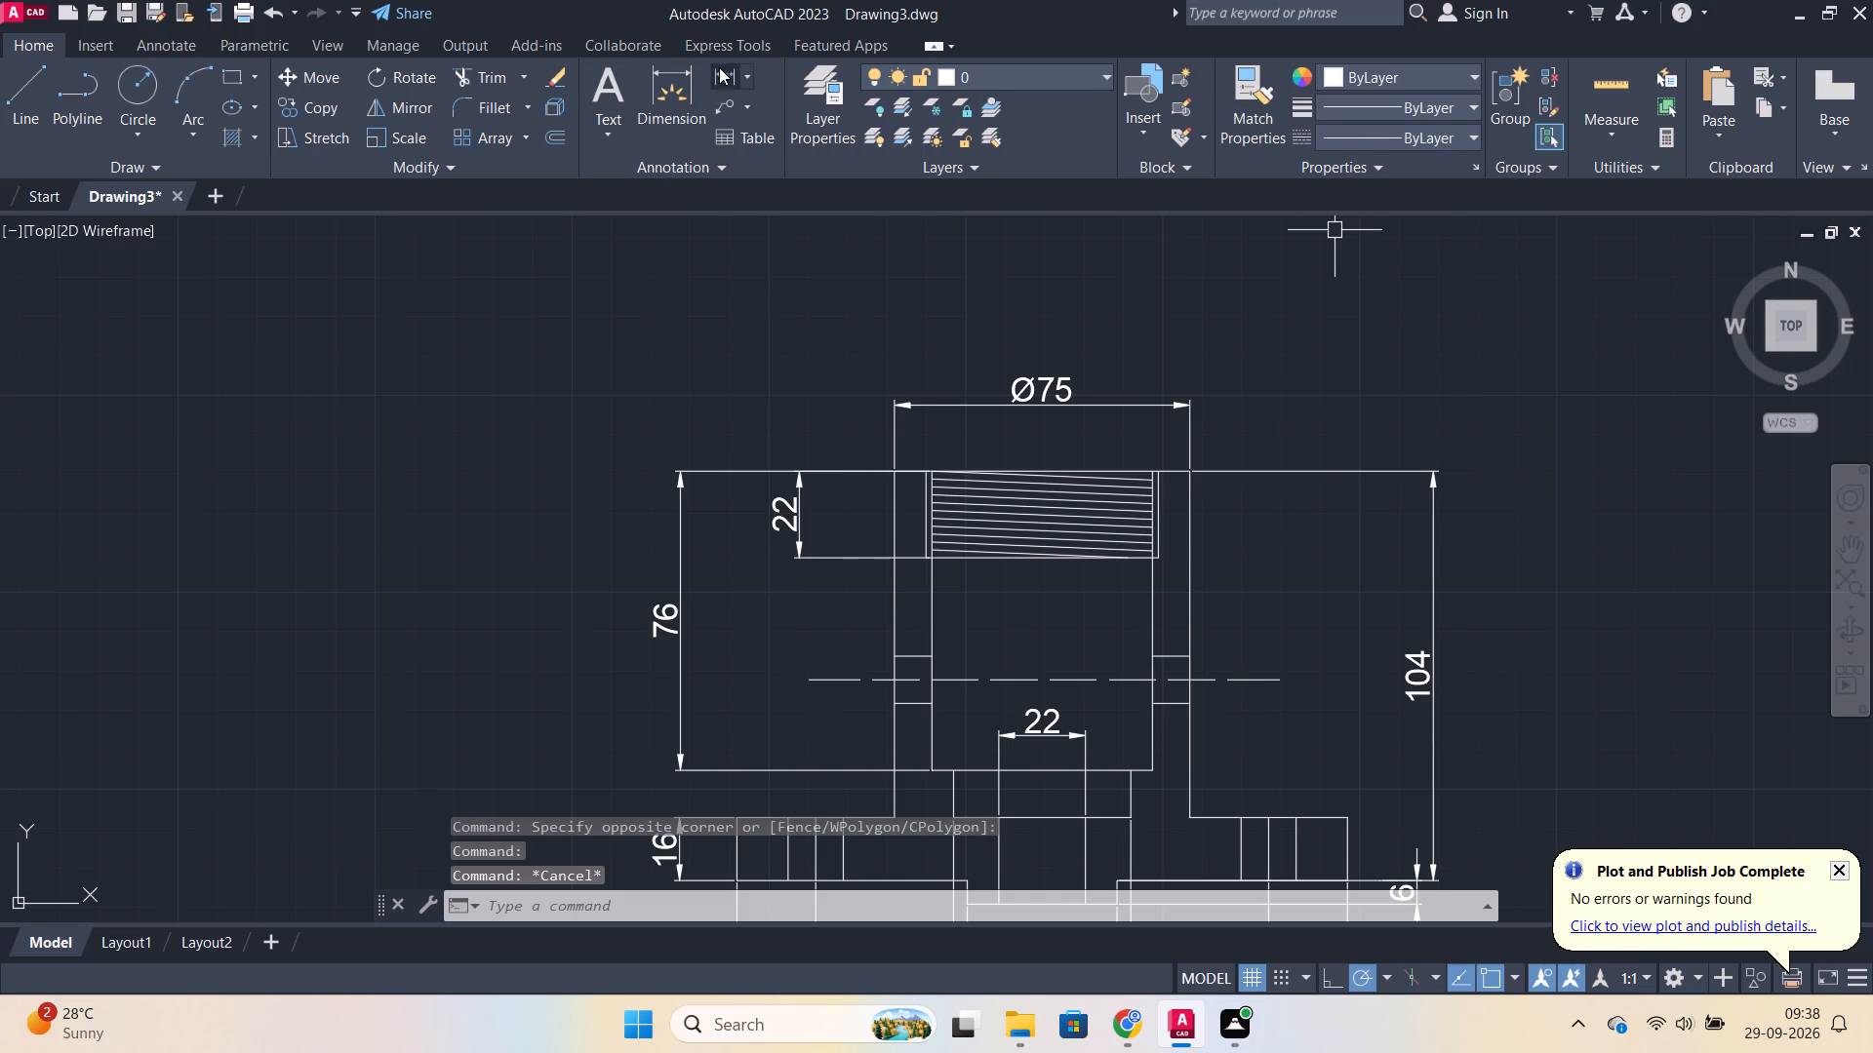
# Add a vertical linear dimension from the body's top edge to the side-hole centre line, placed between the 22 and 76 dimensions.
pyautogui.click(731, 72)
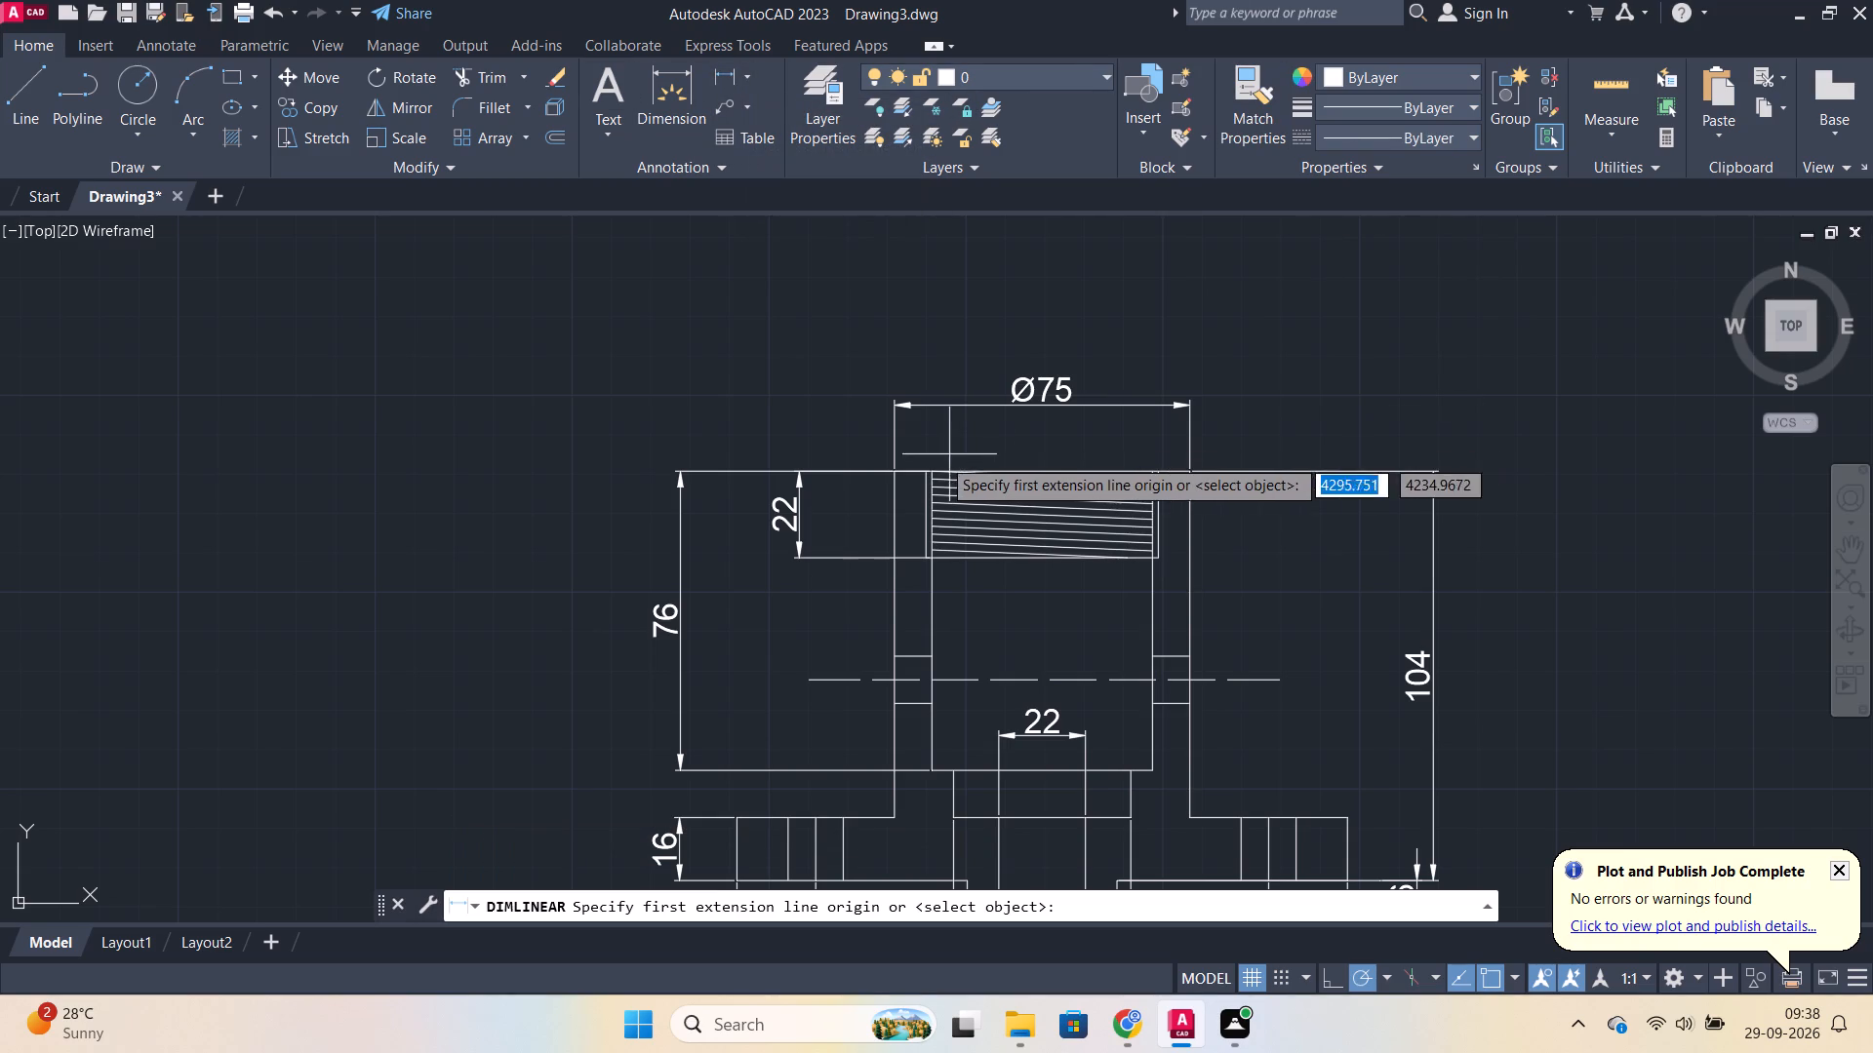
pyautogui.click(897, 470)
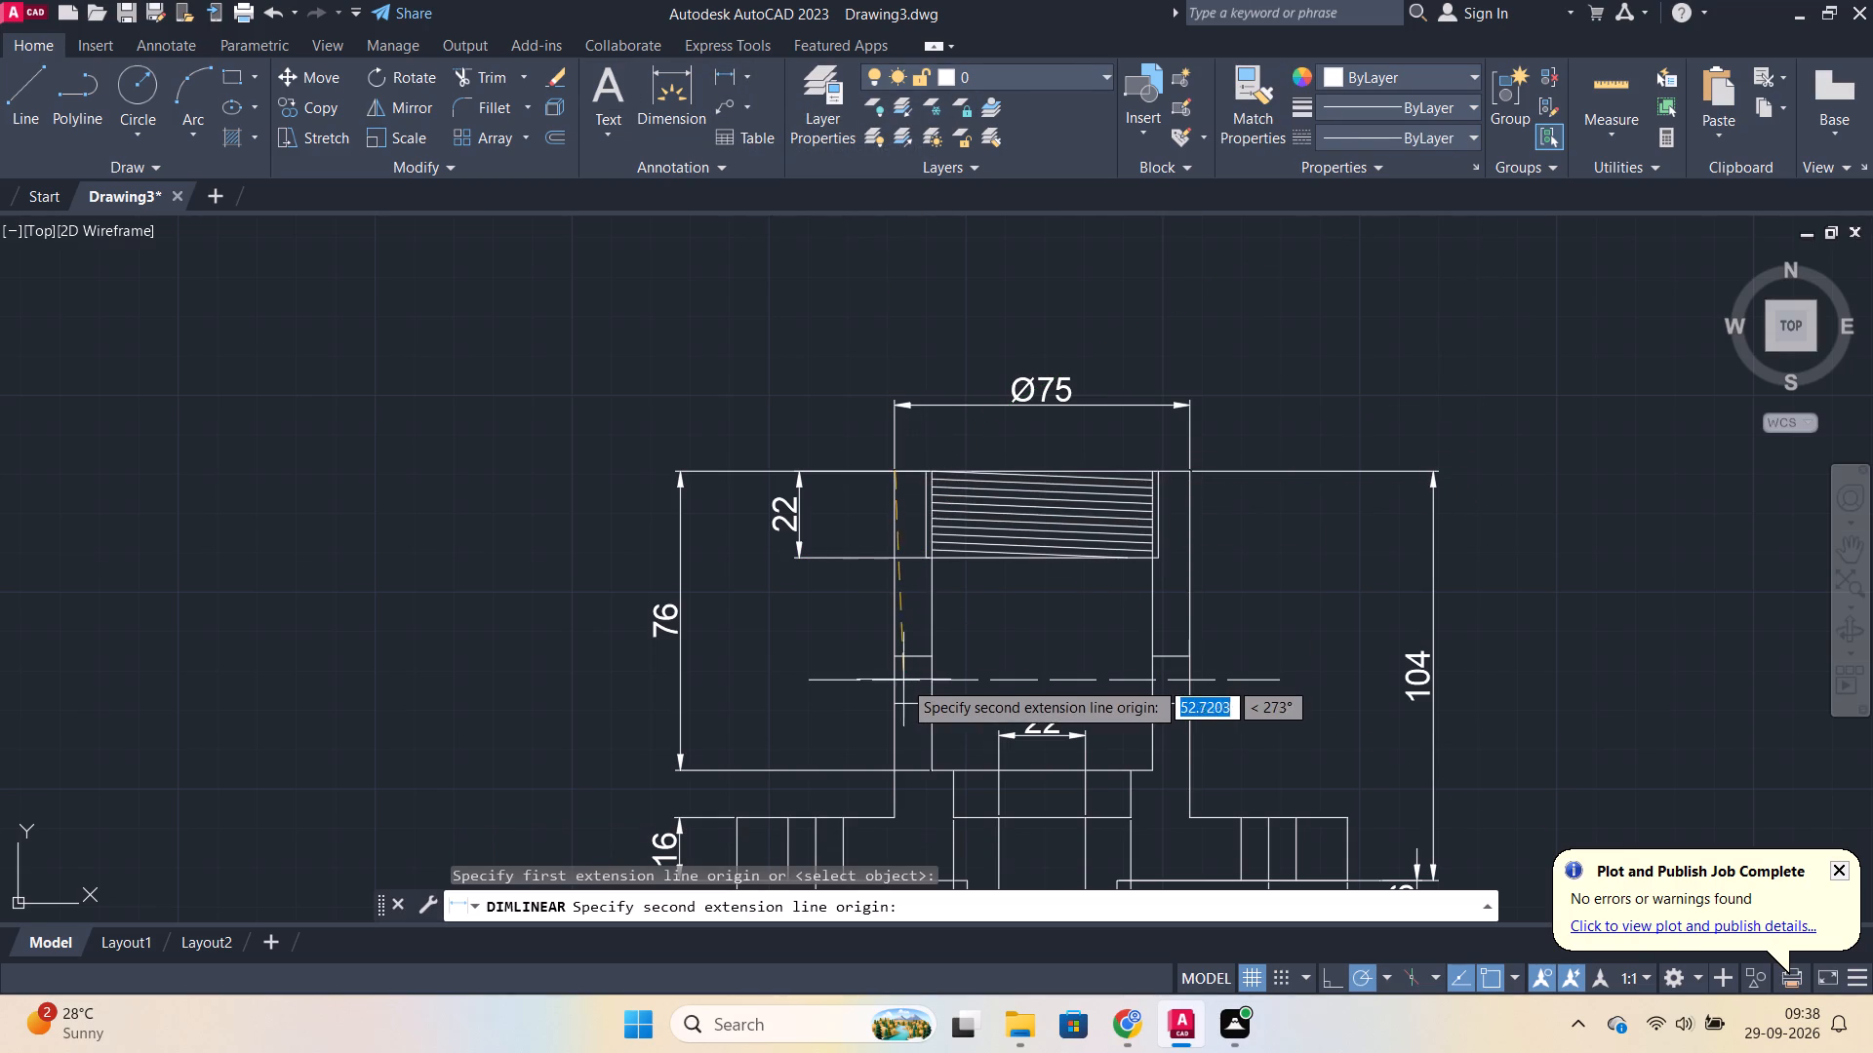
pyautogui.click(893, 681)
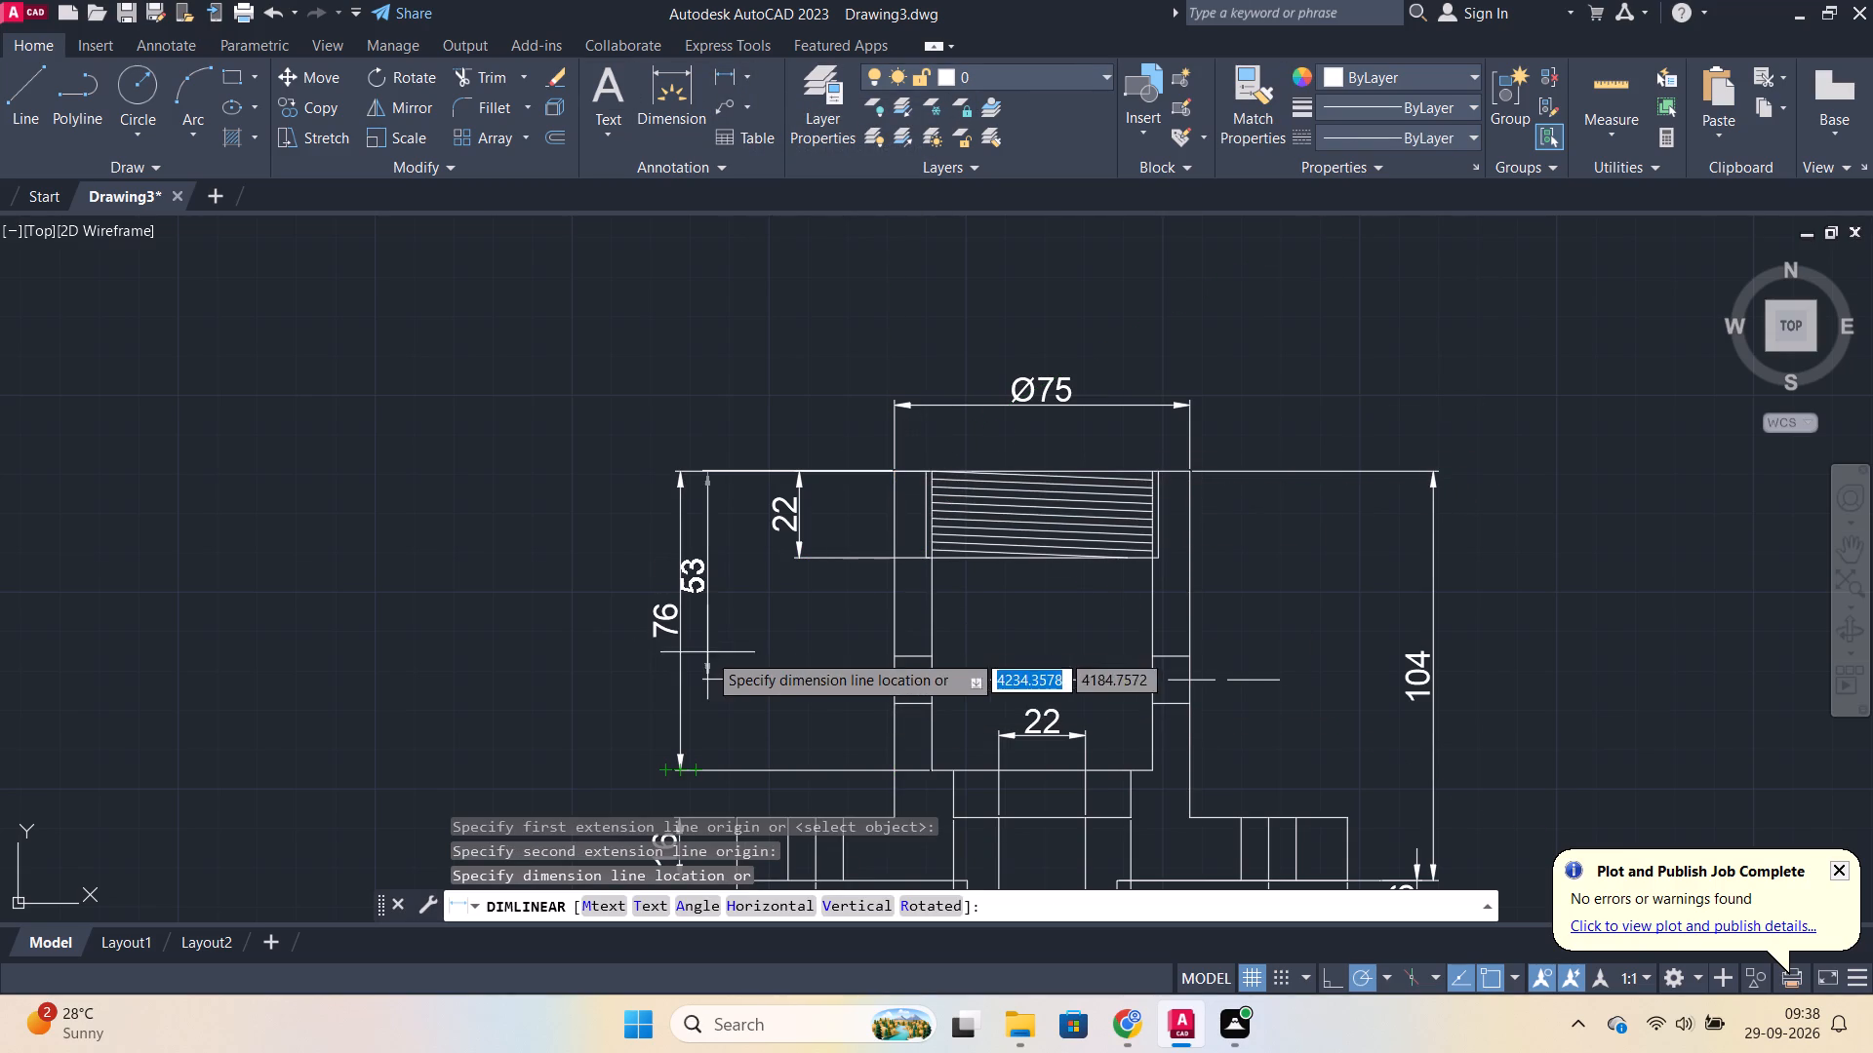
pyautogui.click(756, 664)
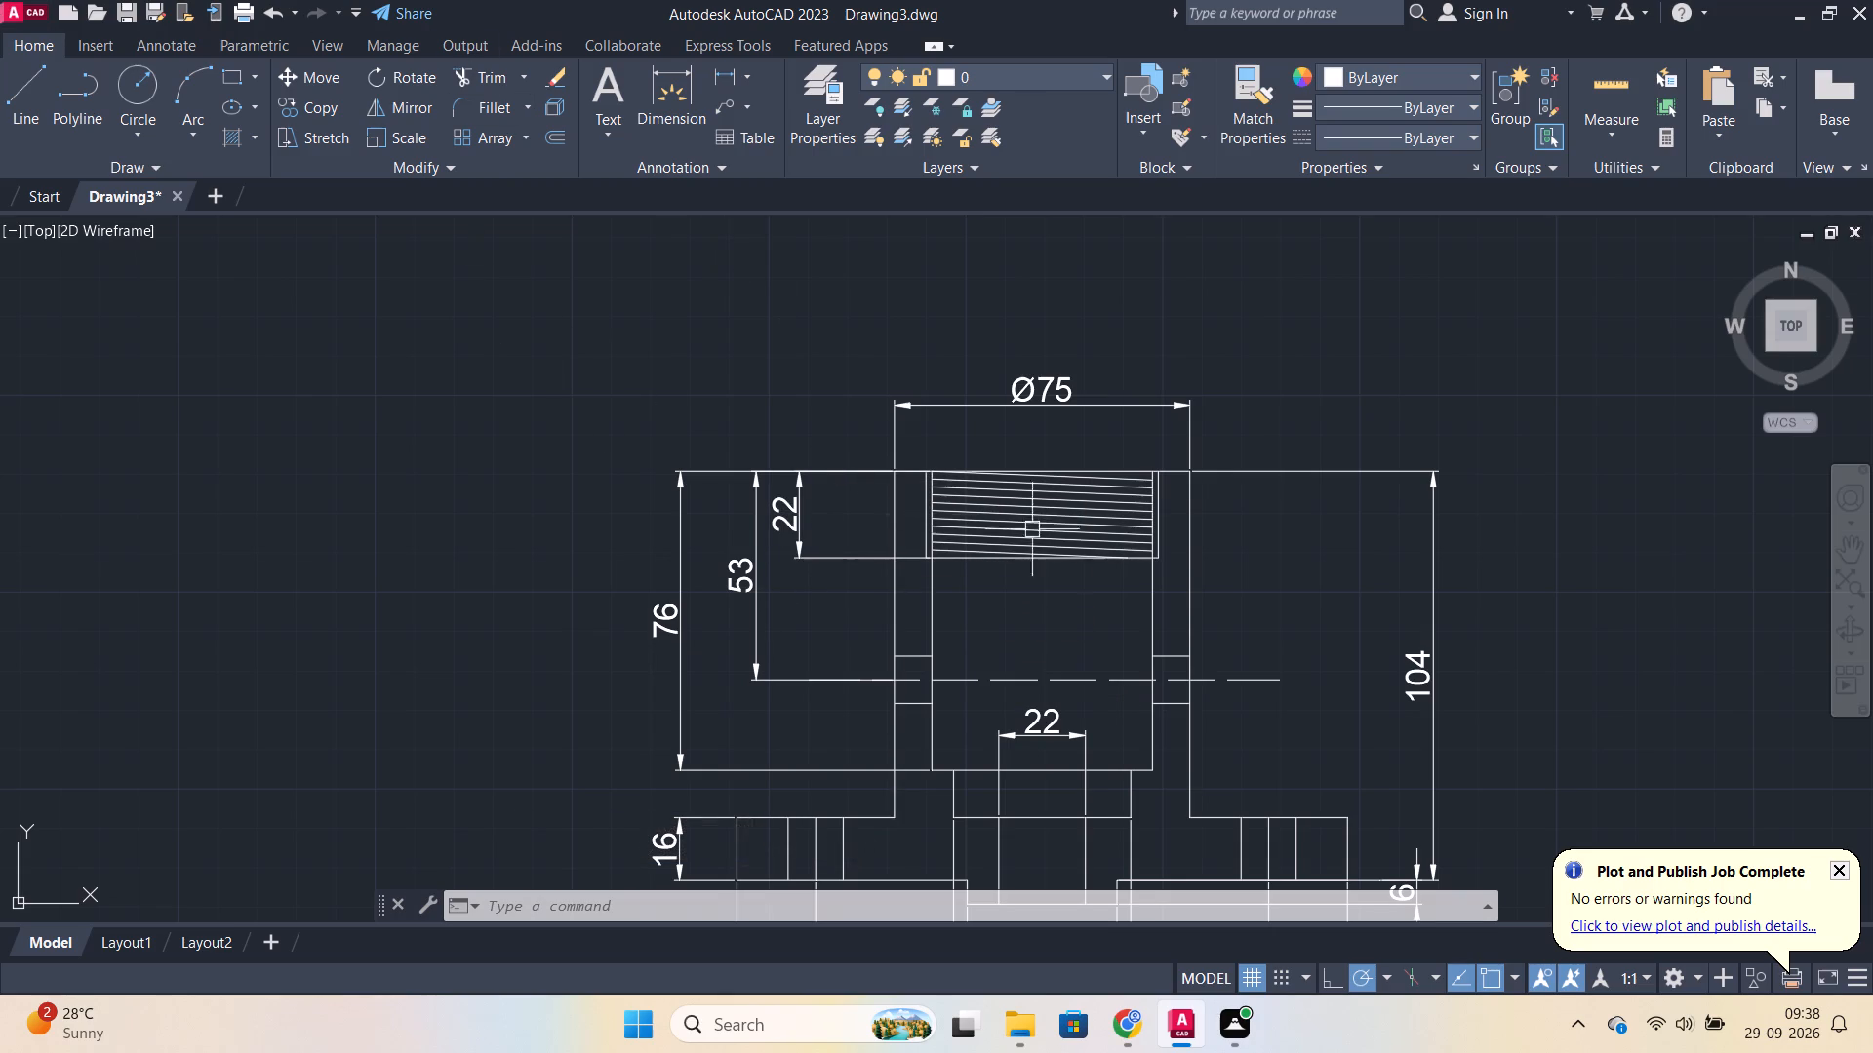
pyautogui.scroll(-2, 1129, 579)
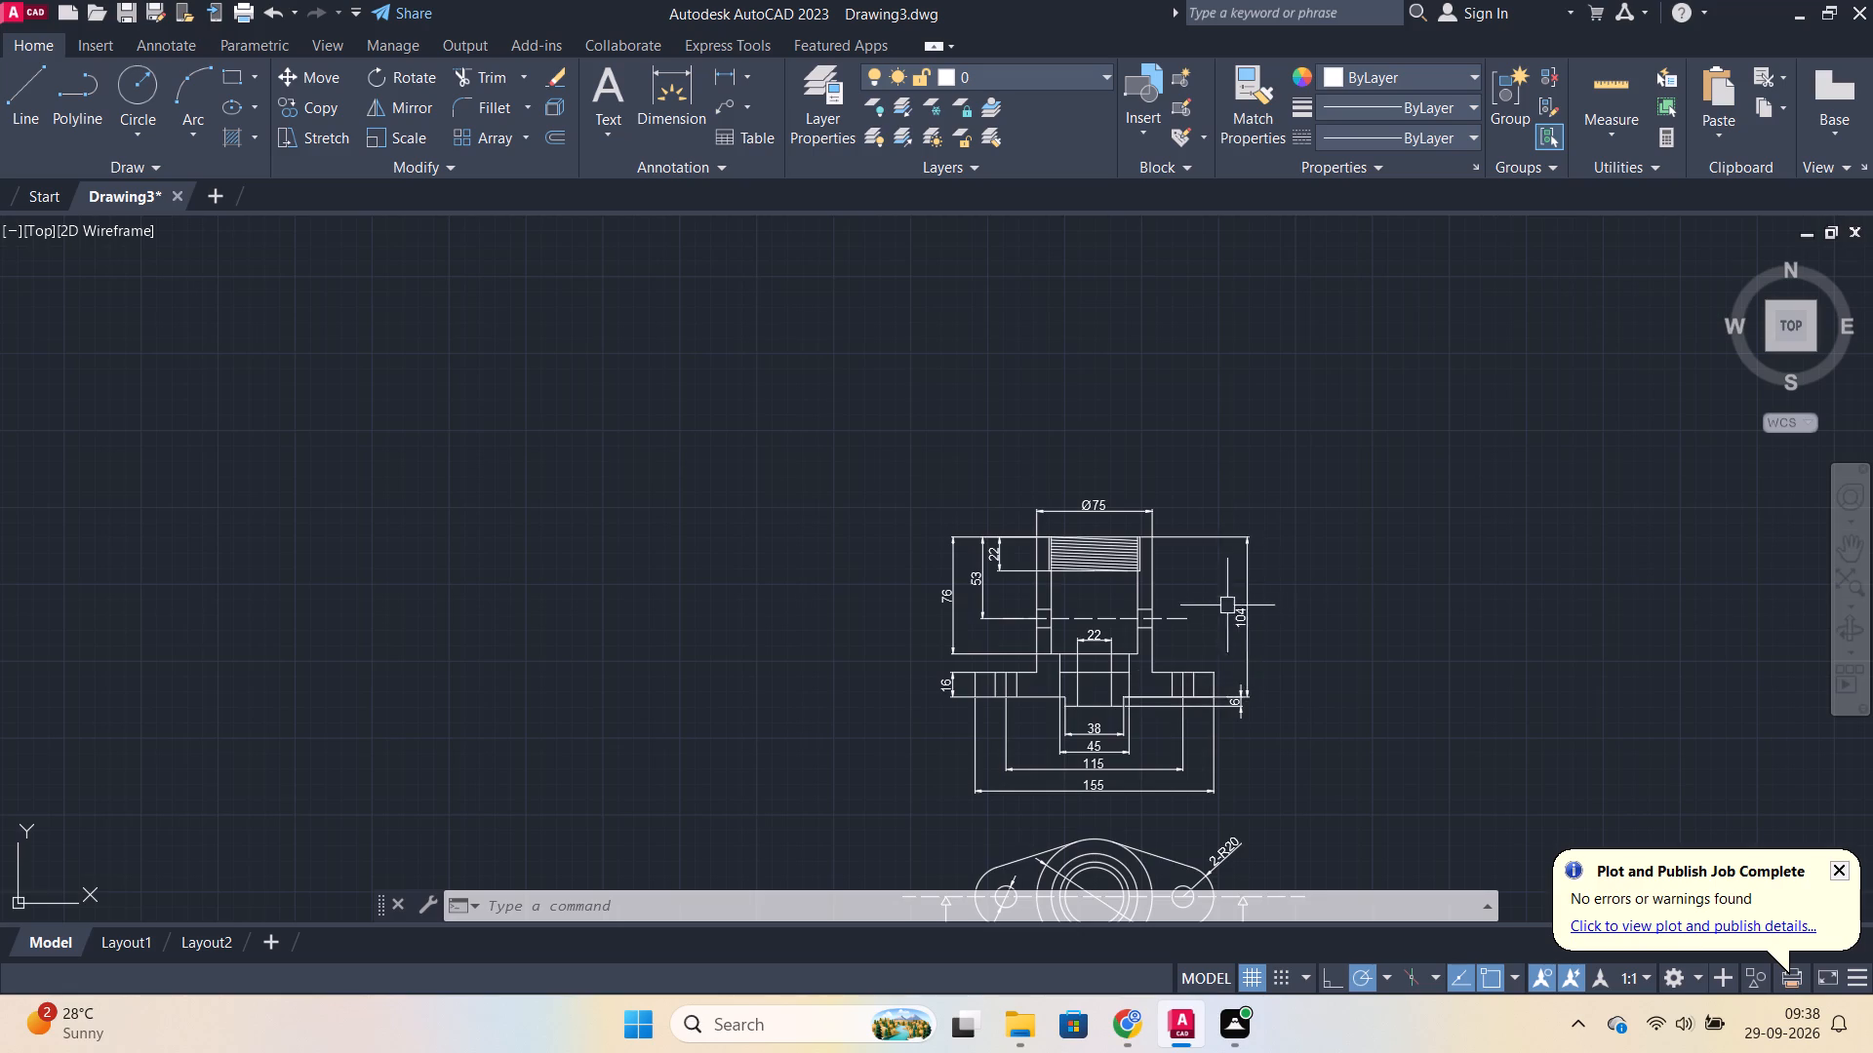
# Add a vertical linear dimension across the side hole at the body's right wall, placed inside the 104 dimension.
pyautogui.scroll(2, 1208, 616)
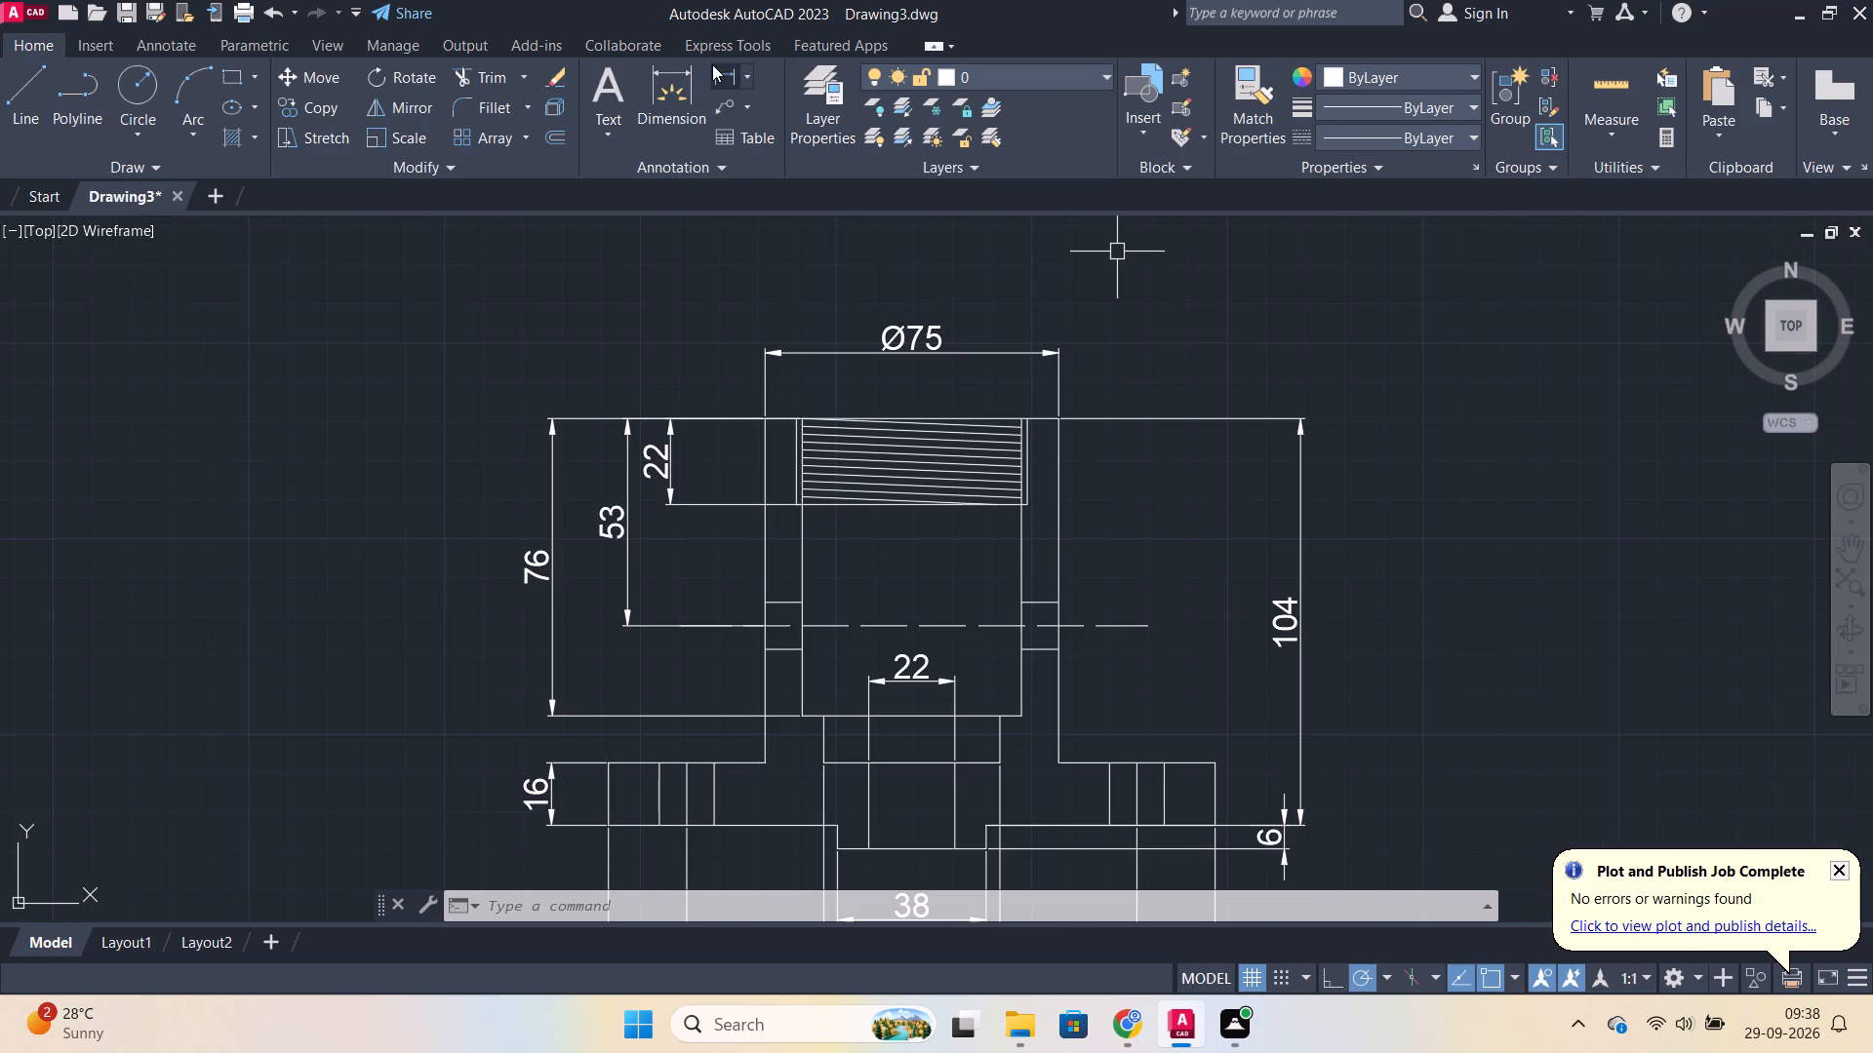
pyautogui.click(720, 73)
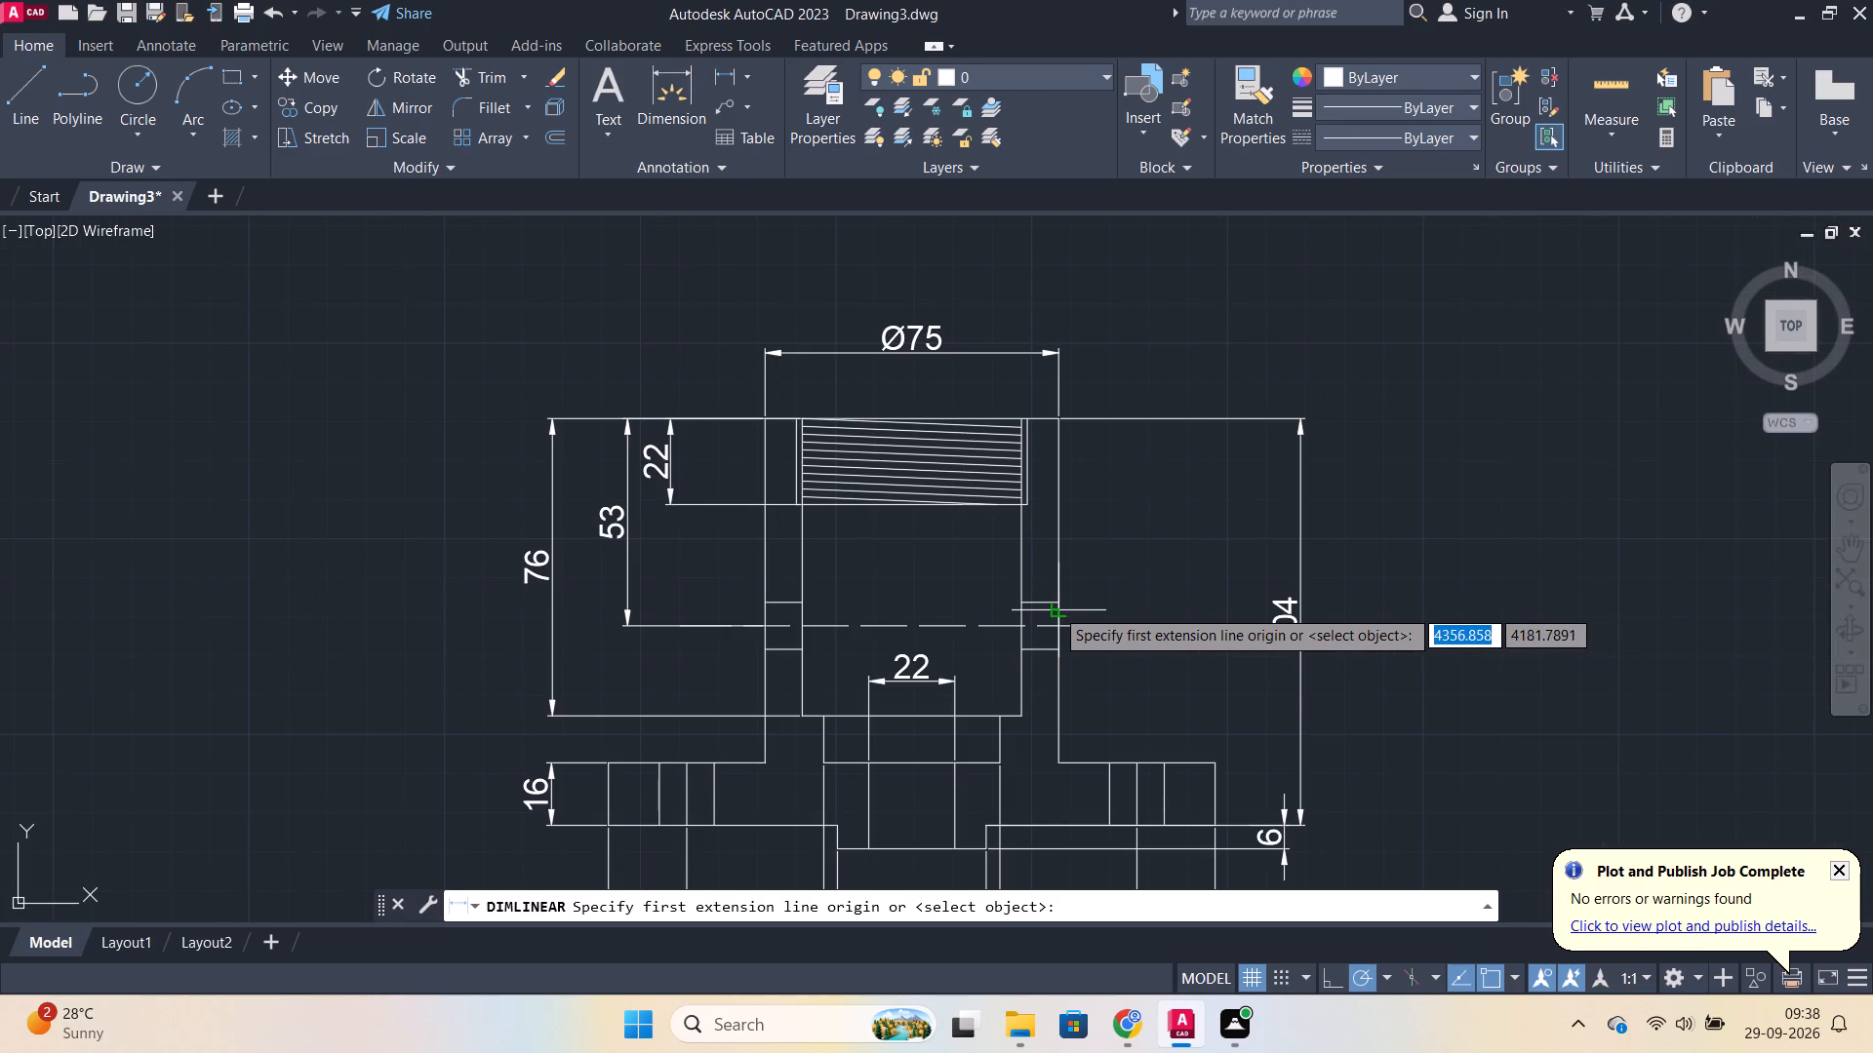
pyautogui.click(1055, 598)
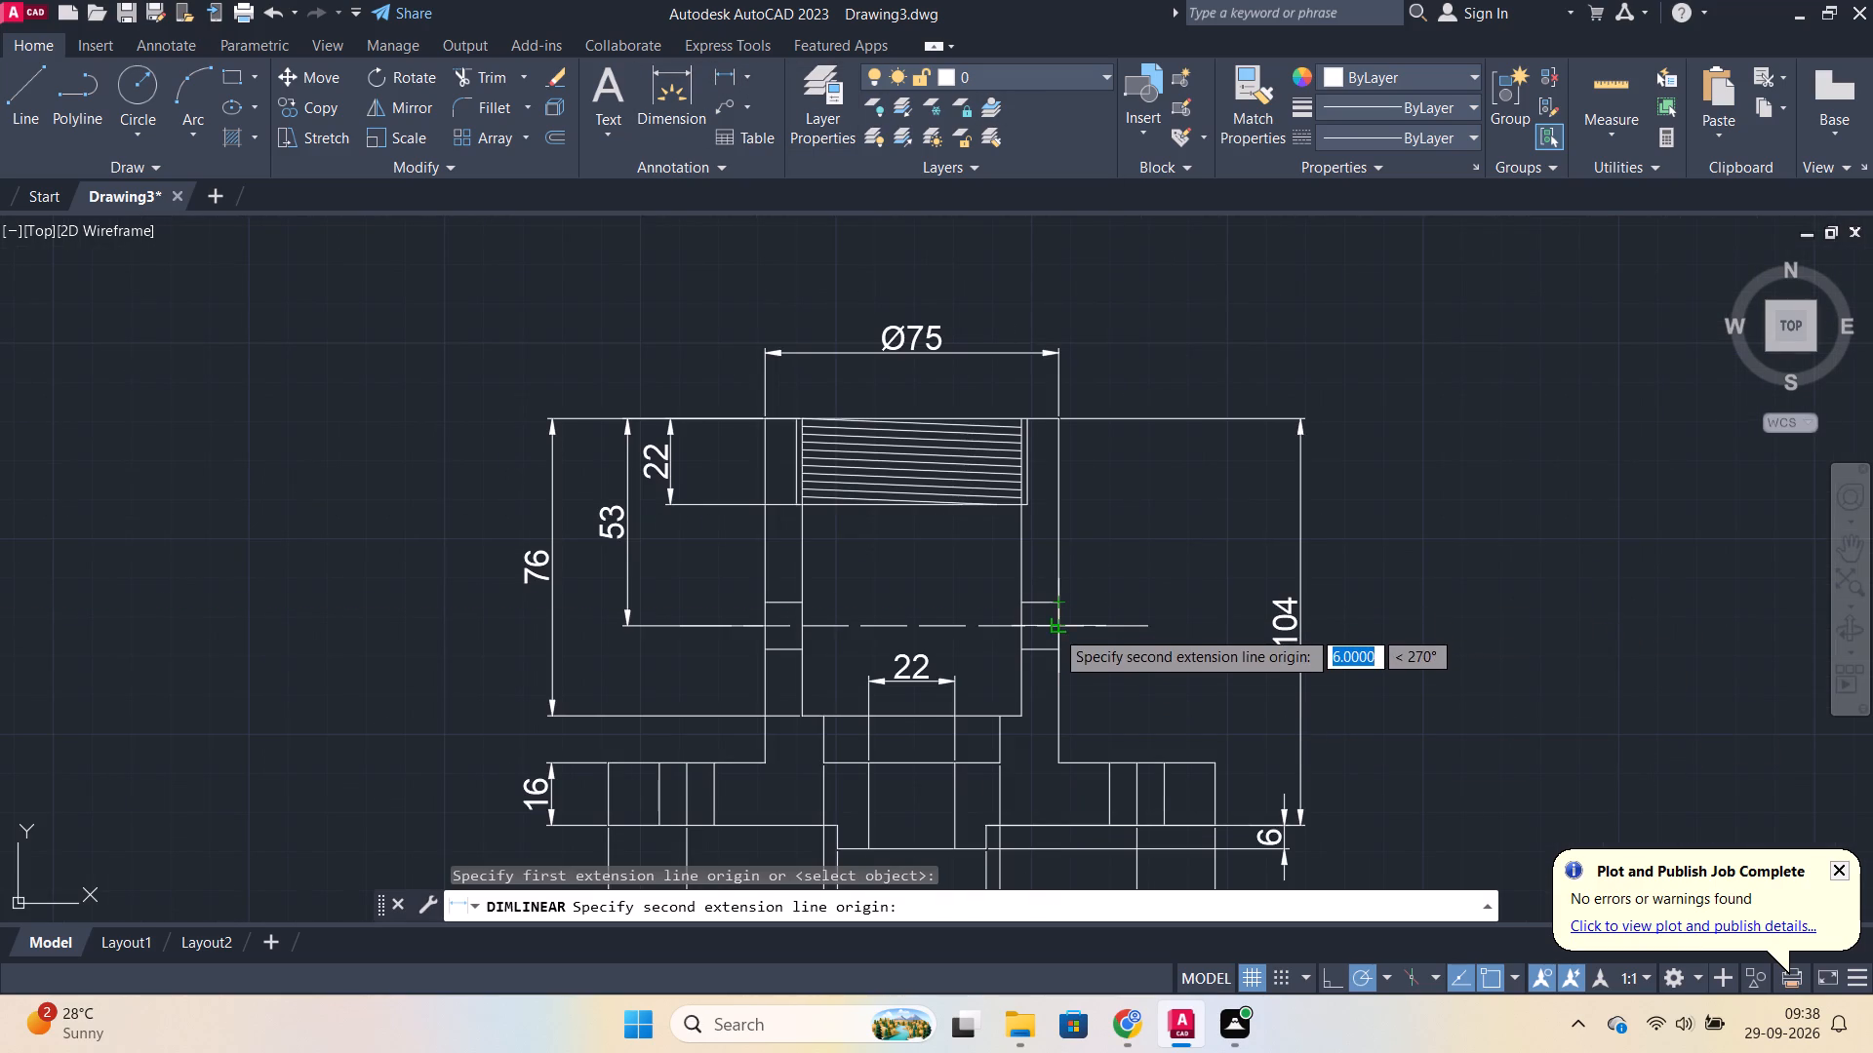
pyautogui.click(1055, 647)
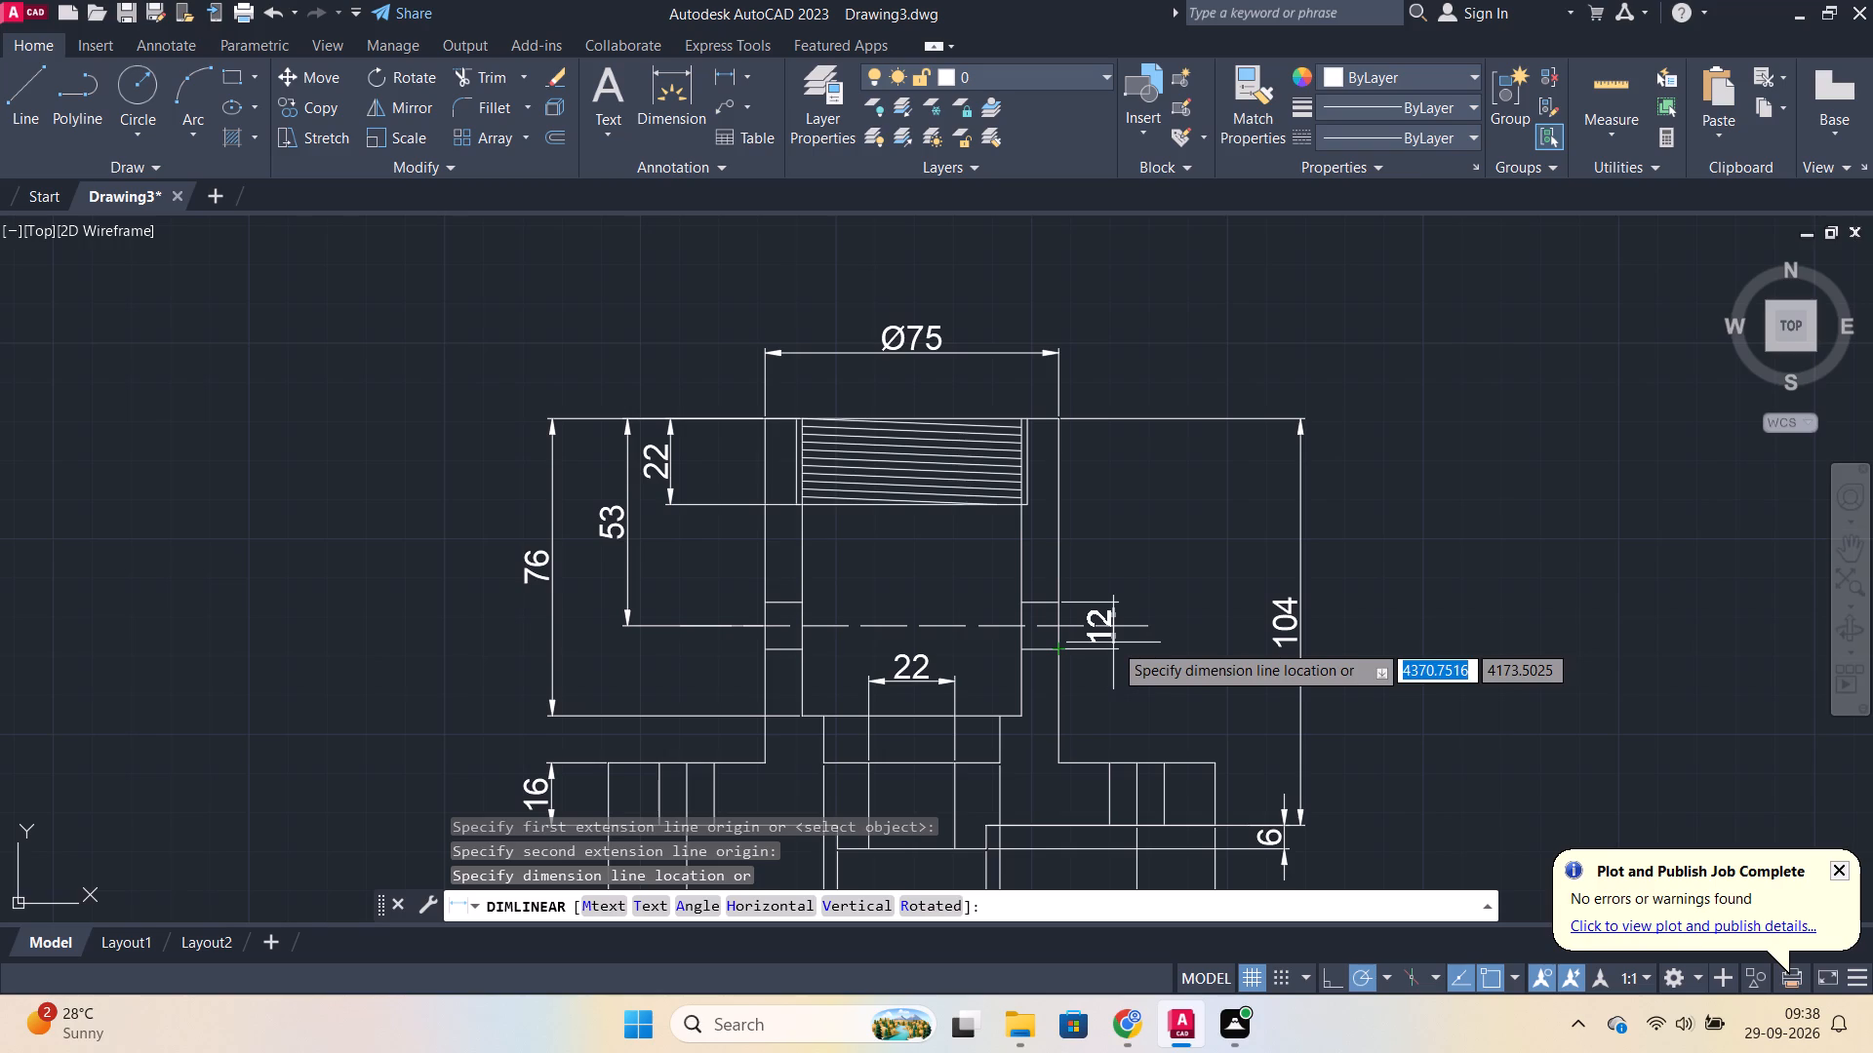
pyautogui.click(1202, 645)
# Prefix the side-hole dimension text with the diameter symbol so it reads Ø12.
pyautogui.doubleClick(1190, 626)
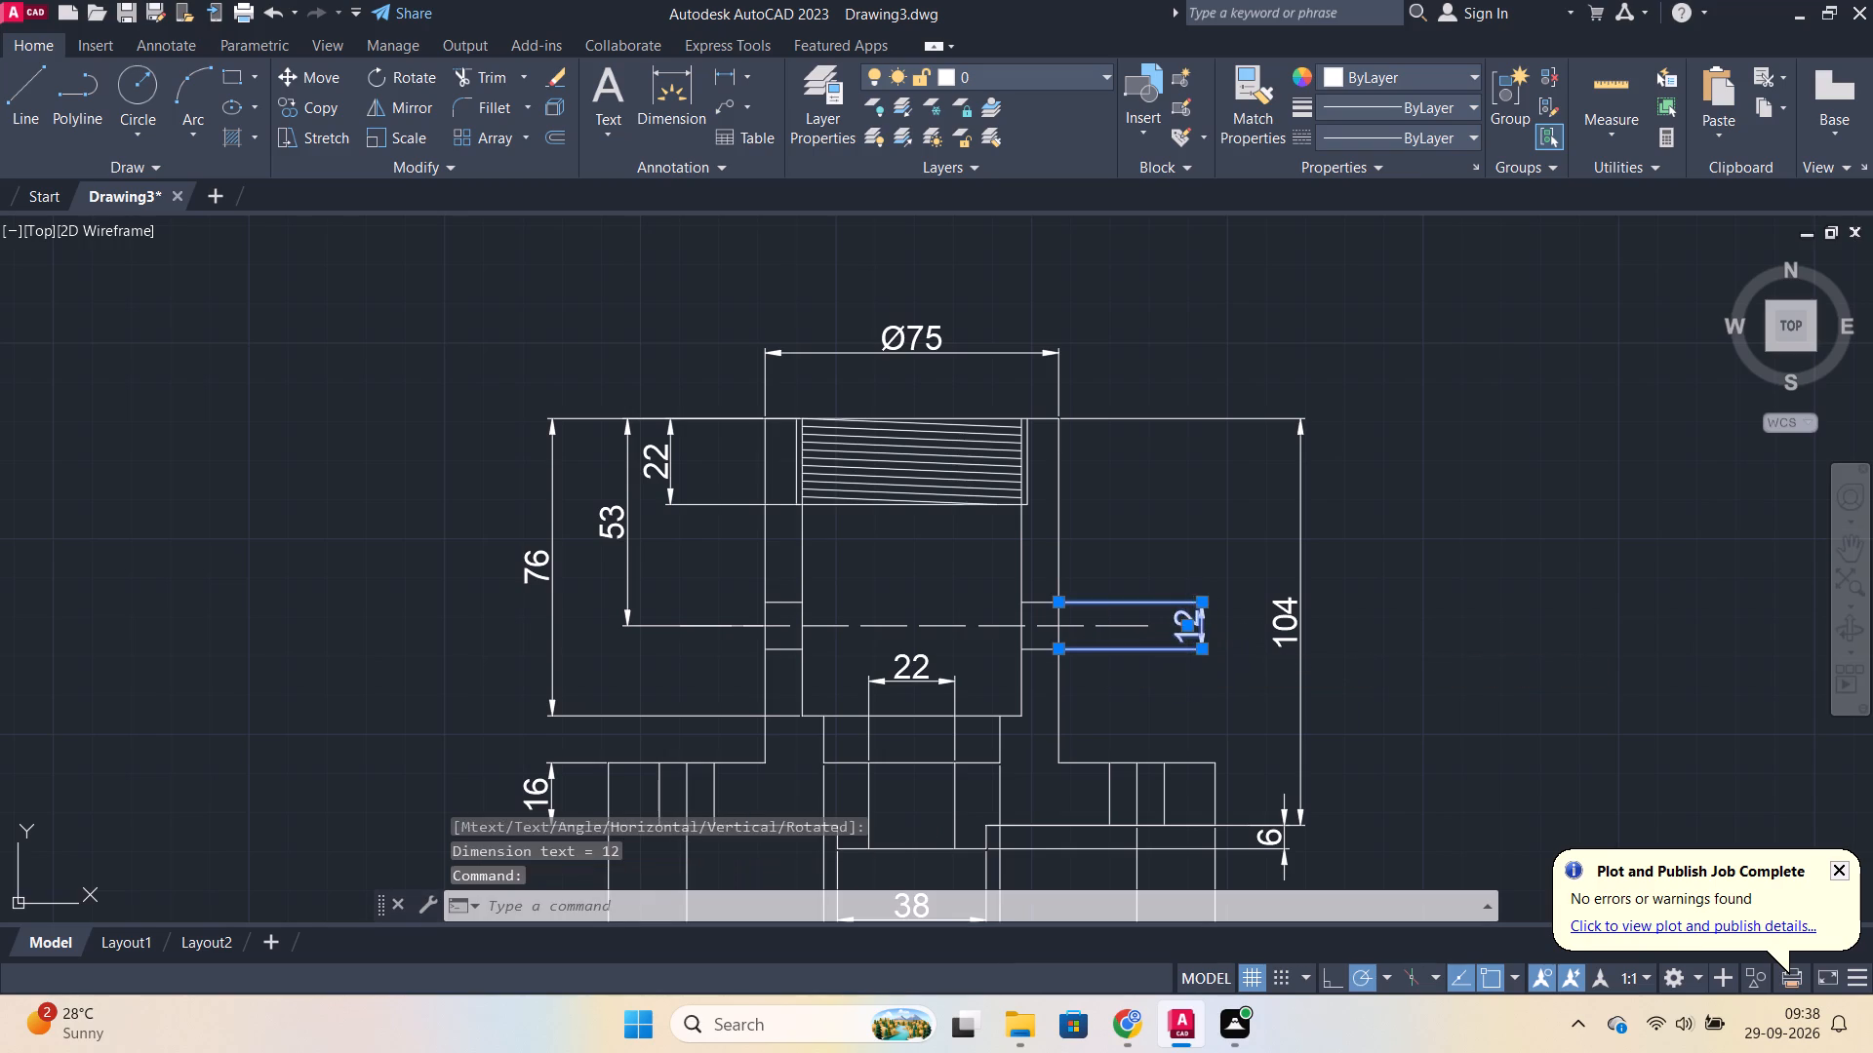
pyautogui.click(1214, 91)
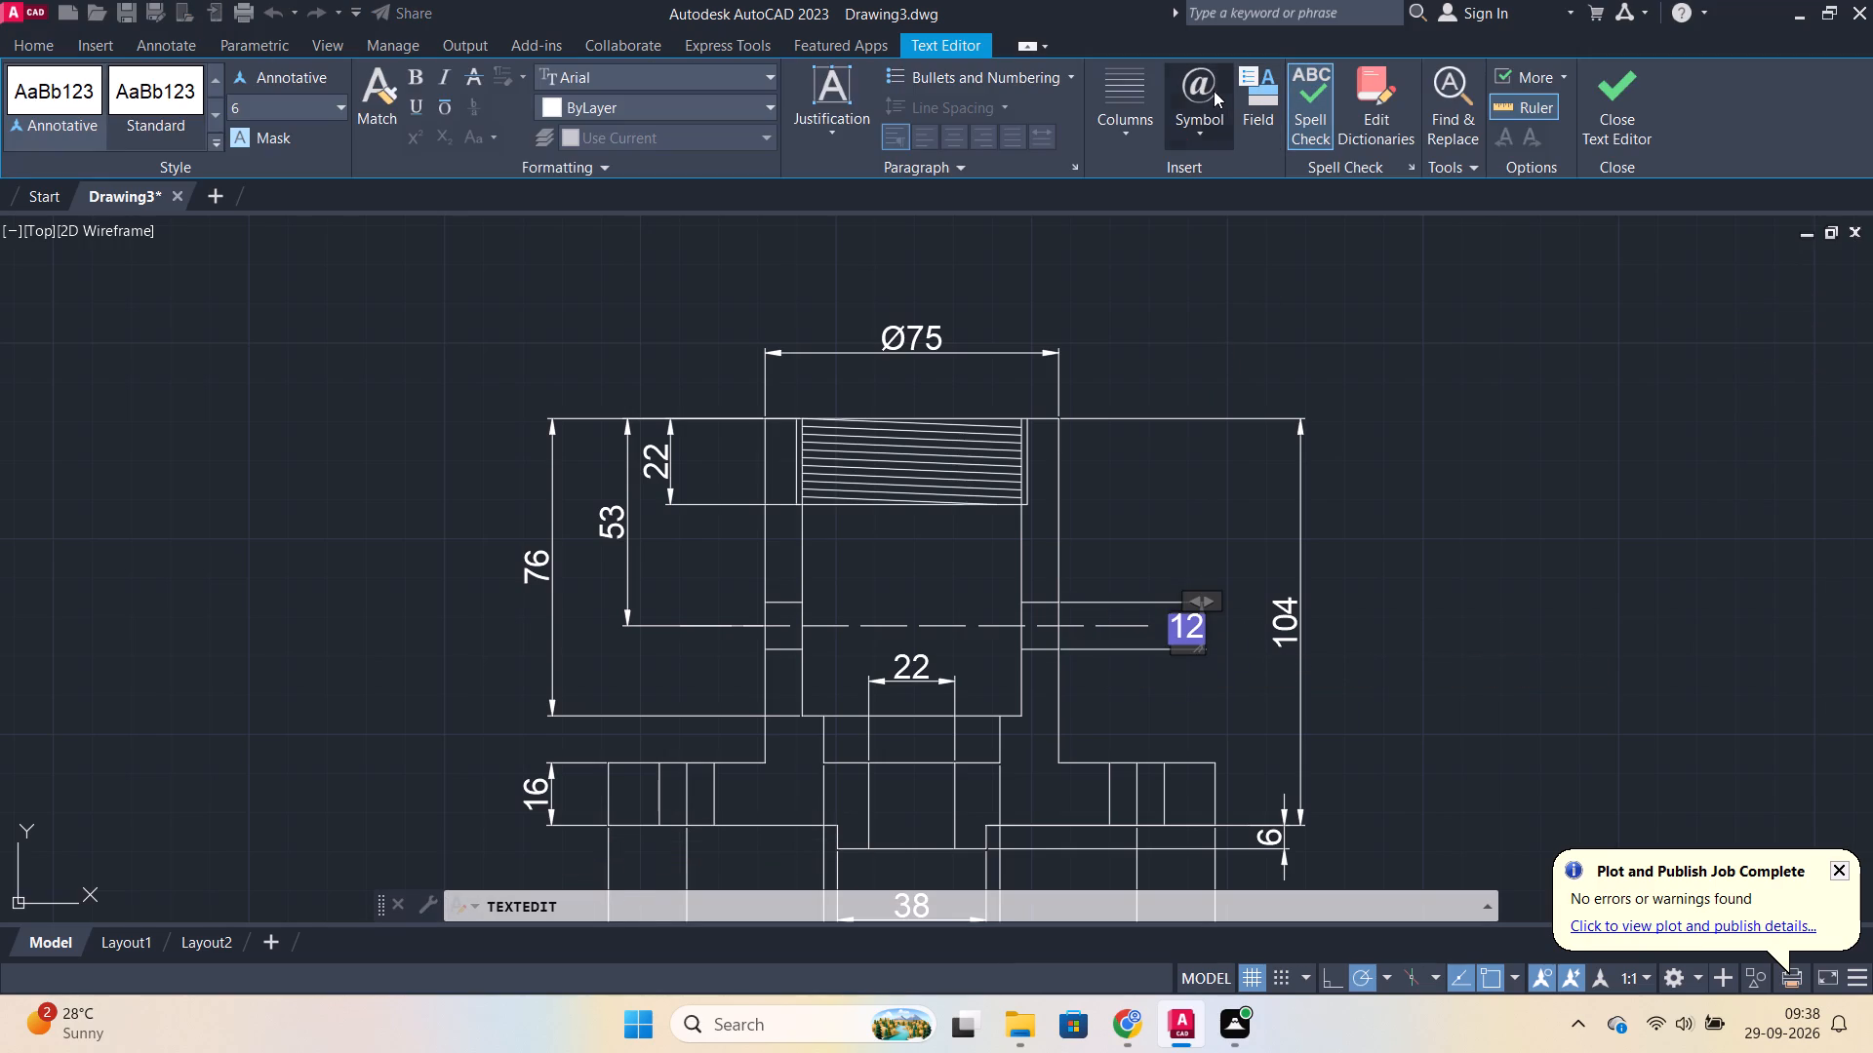
pyautogui.click(1247, 221)
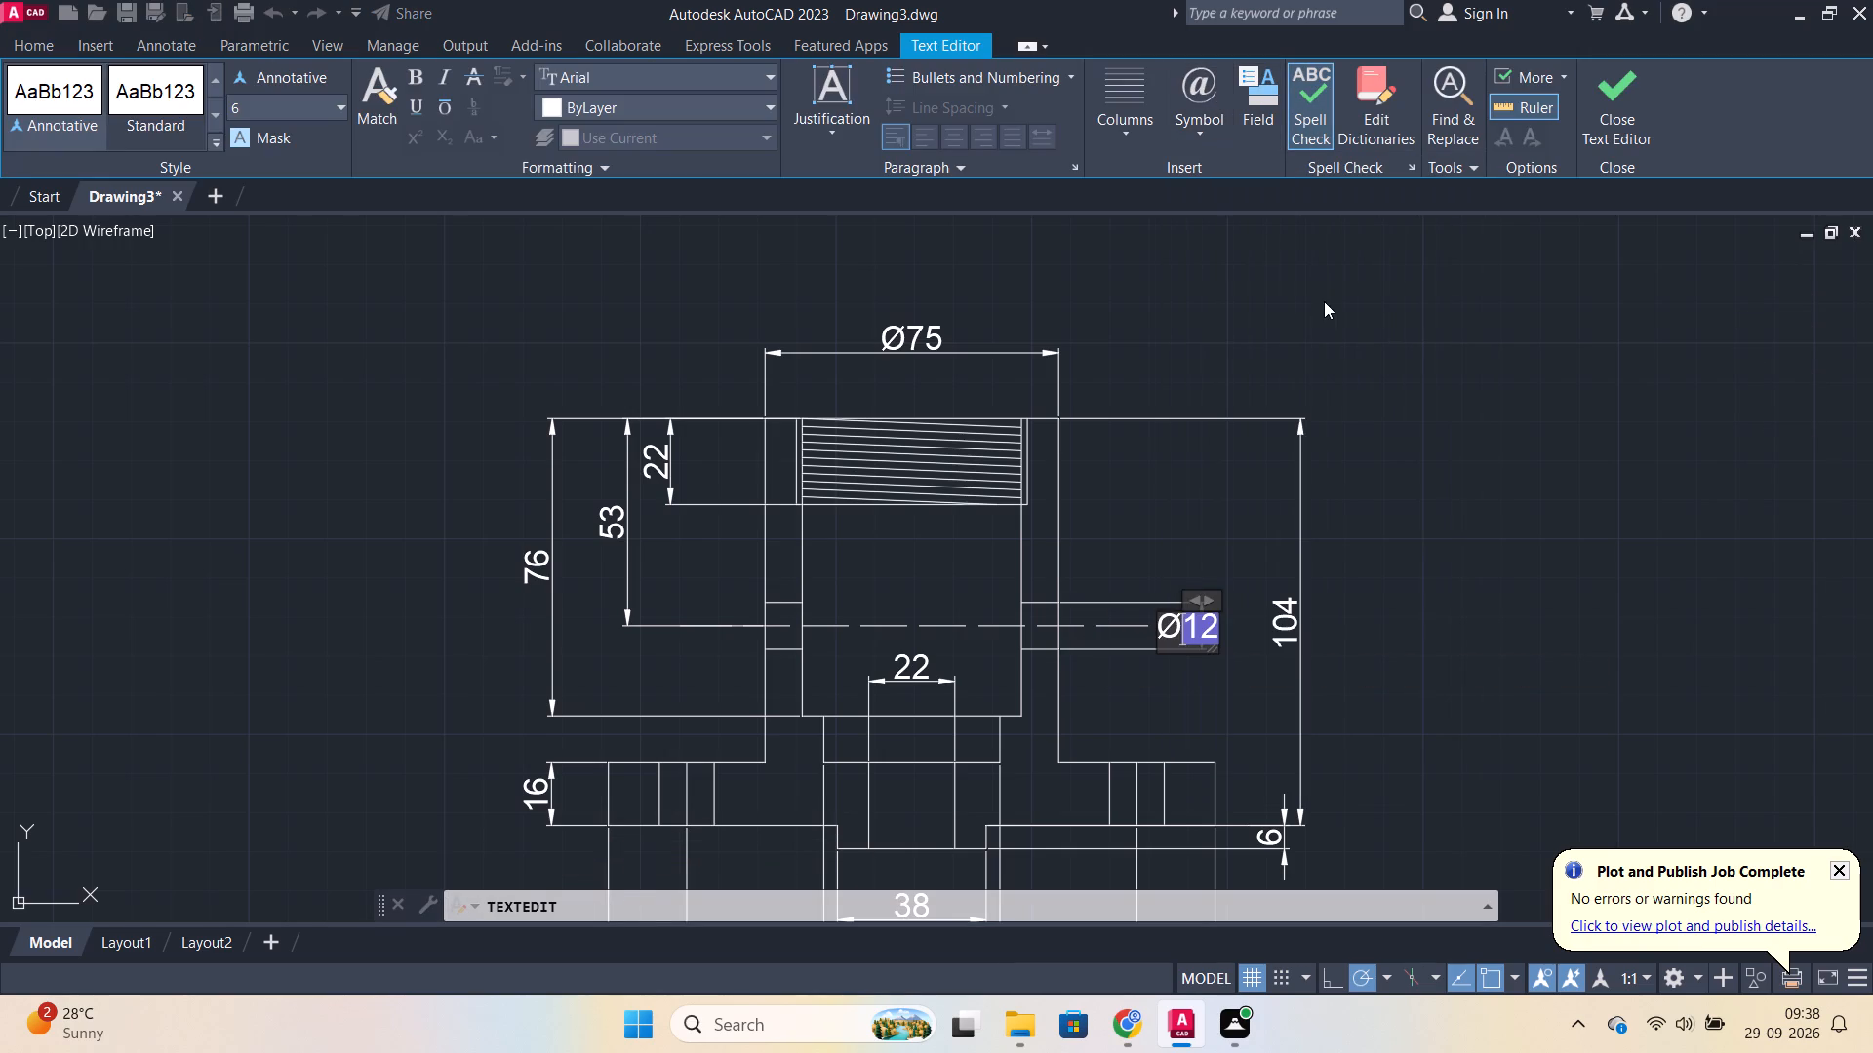
pyautogui.click(1595, 110)
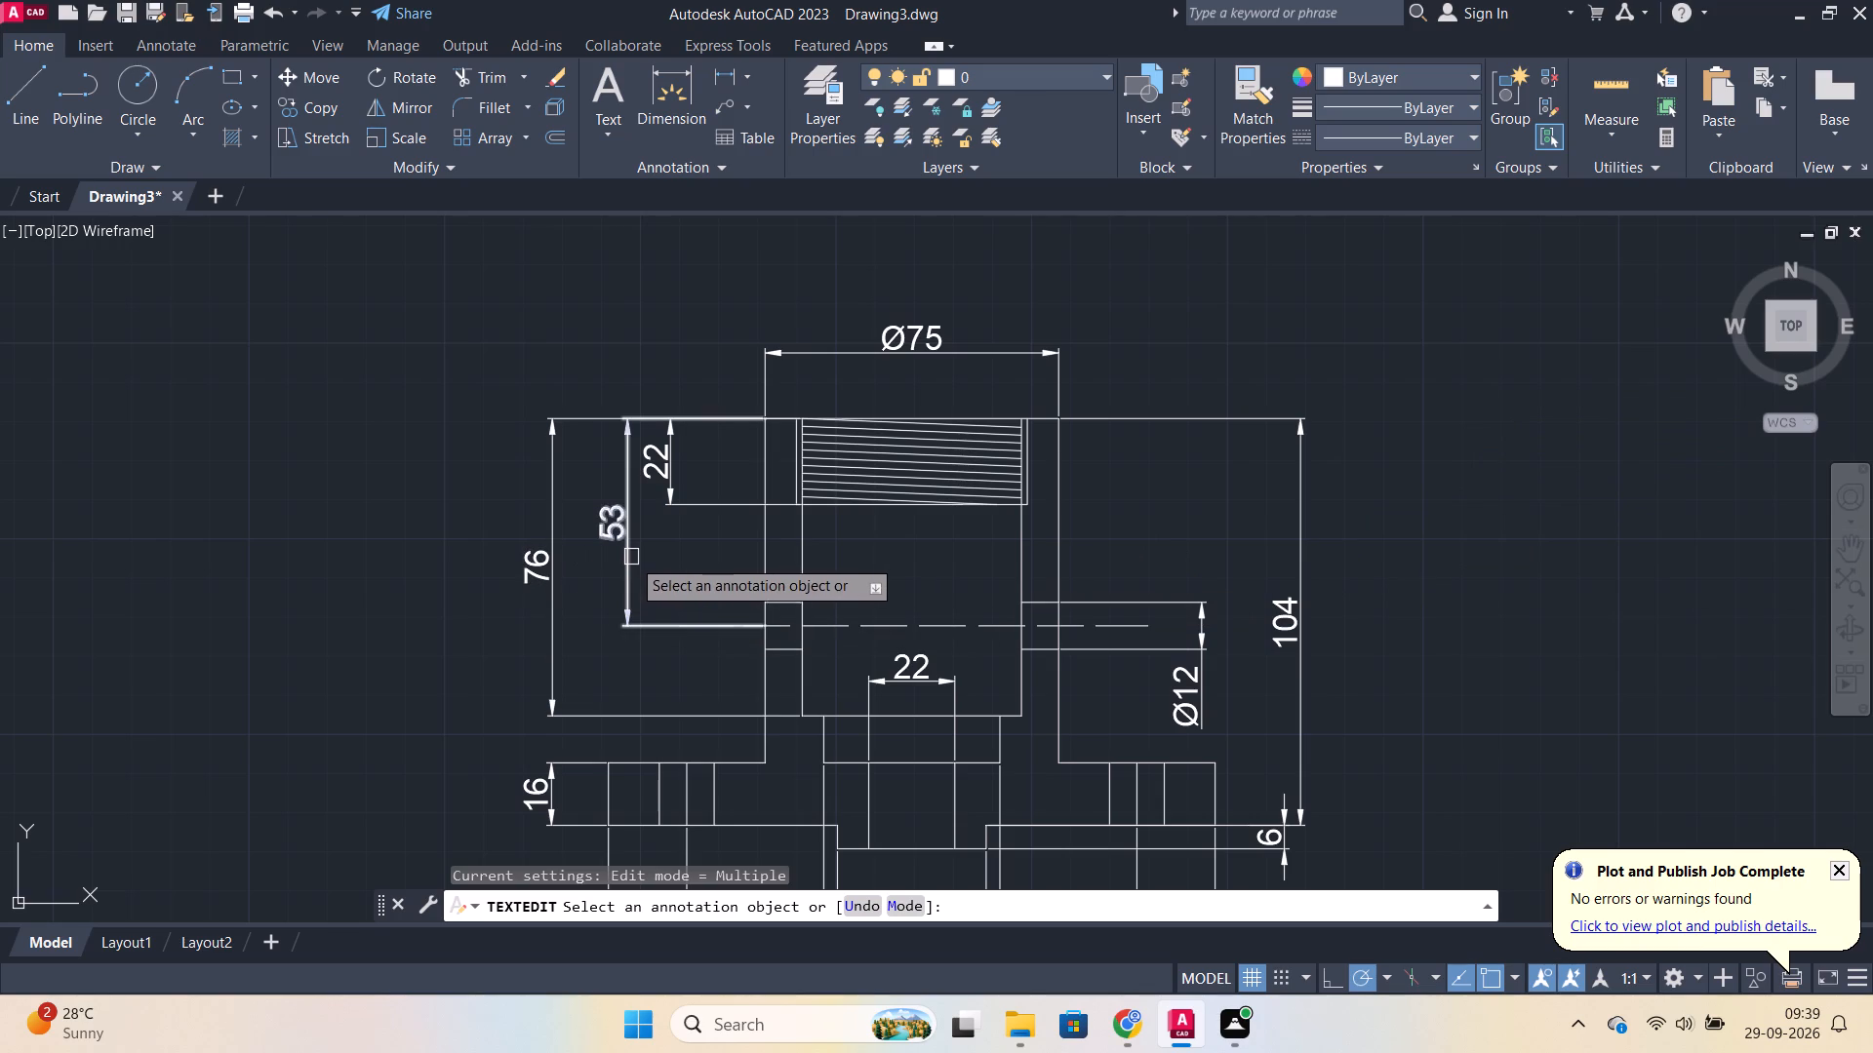
# Prefix the horizontal 22 dimension of the lower bore with the diameter symbol so it reads Ø22.
pyautogui.doubleClick(920, 674)
pyautogui.click(1190, 96)
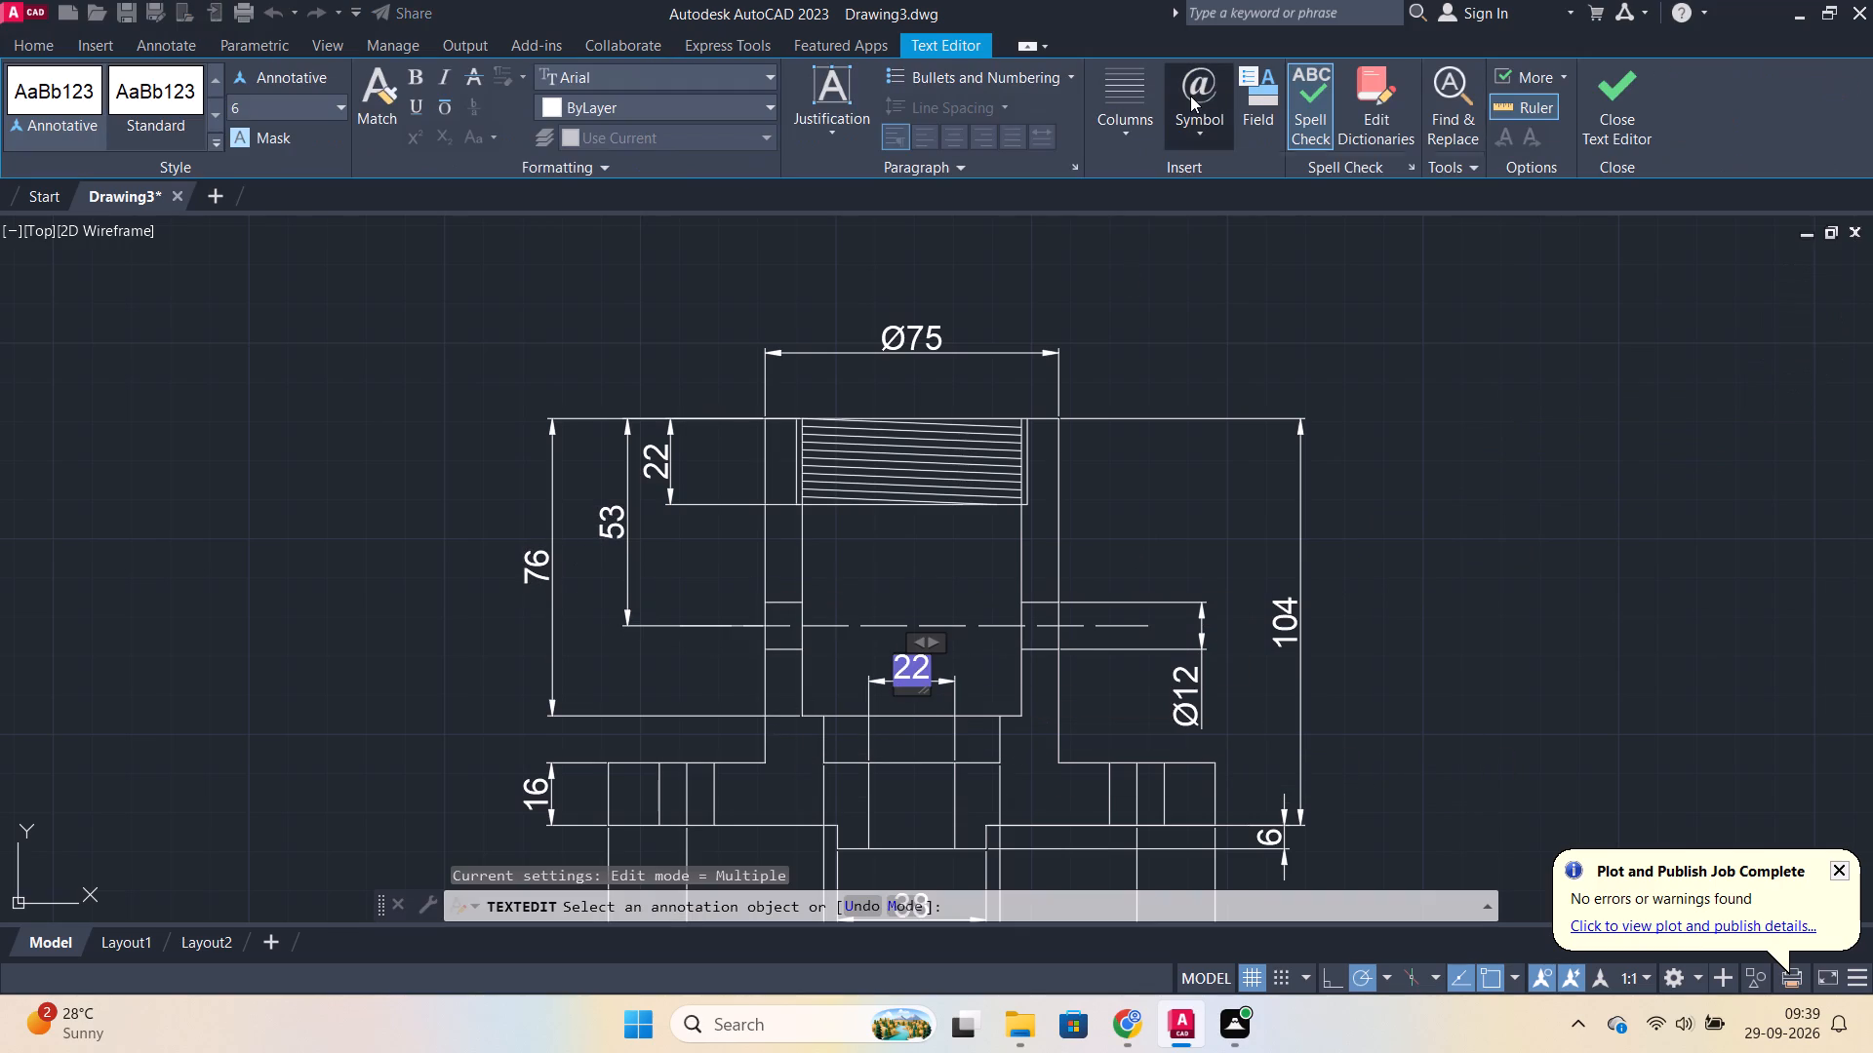
pyautogui.click(1265, 237)
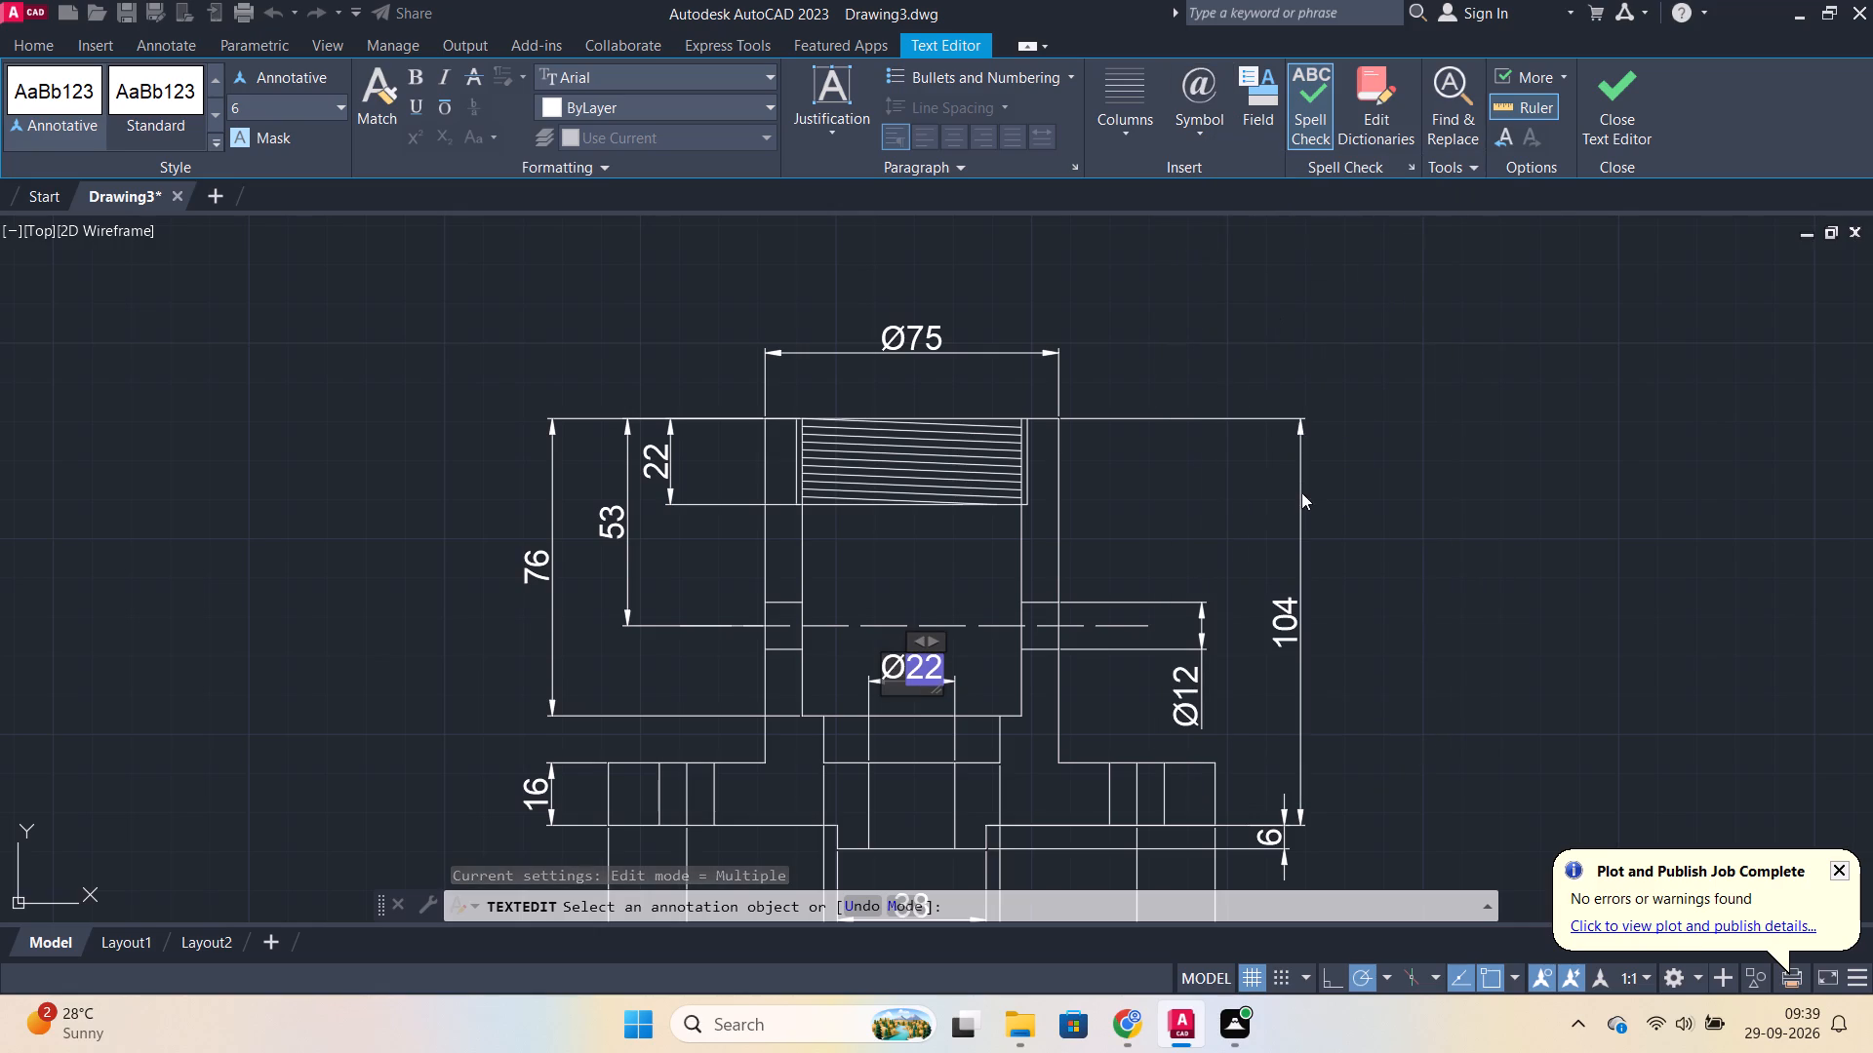
pyautogui.click(1634, 103)
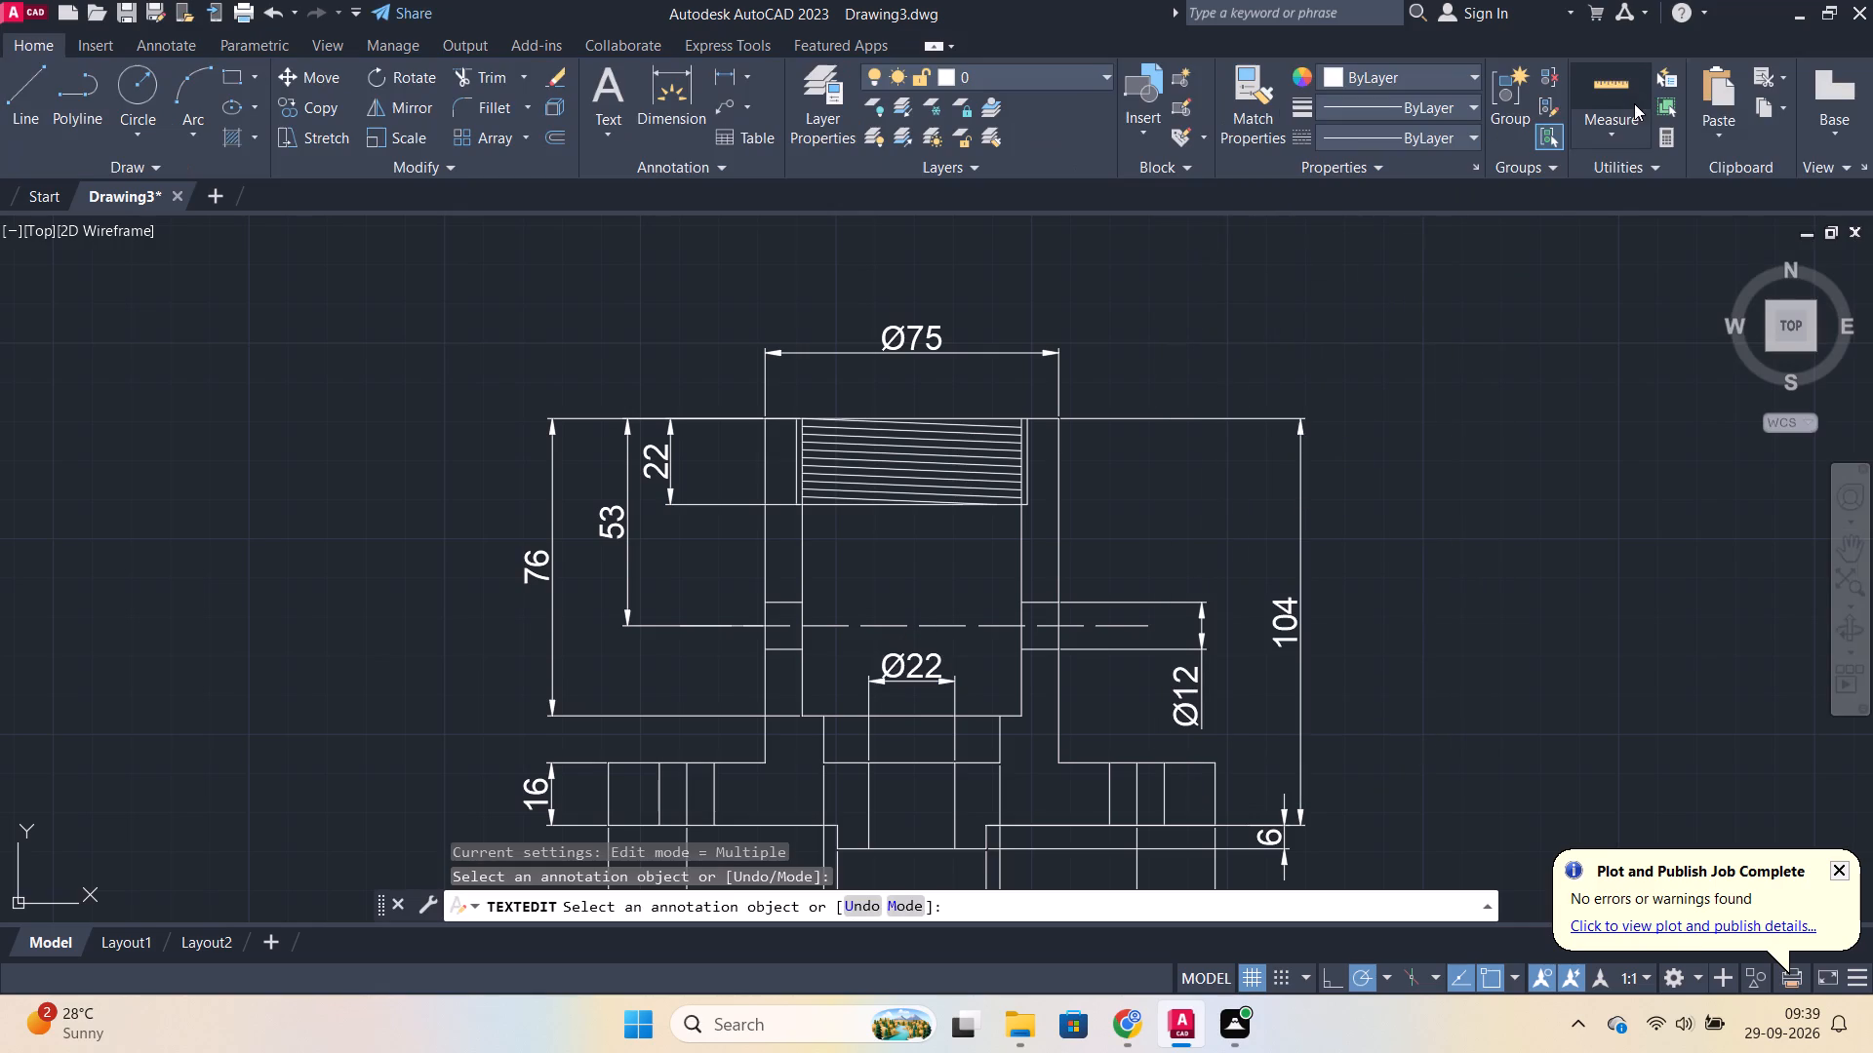
# Prefix the 38 dimension below the bottom spigot with the diameter symbol so it reads Ø38.
pyautogui.scroll(-2, 1135, 672)
pyautogui.scroll(2, 1063, 787)
pyautogui.moveTo(1060, 763); pyautogui.dragTo(1071, 657, button='middle')
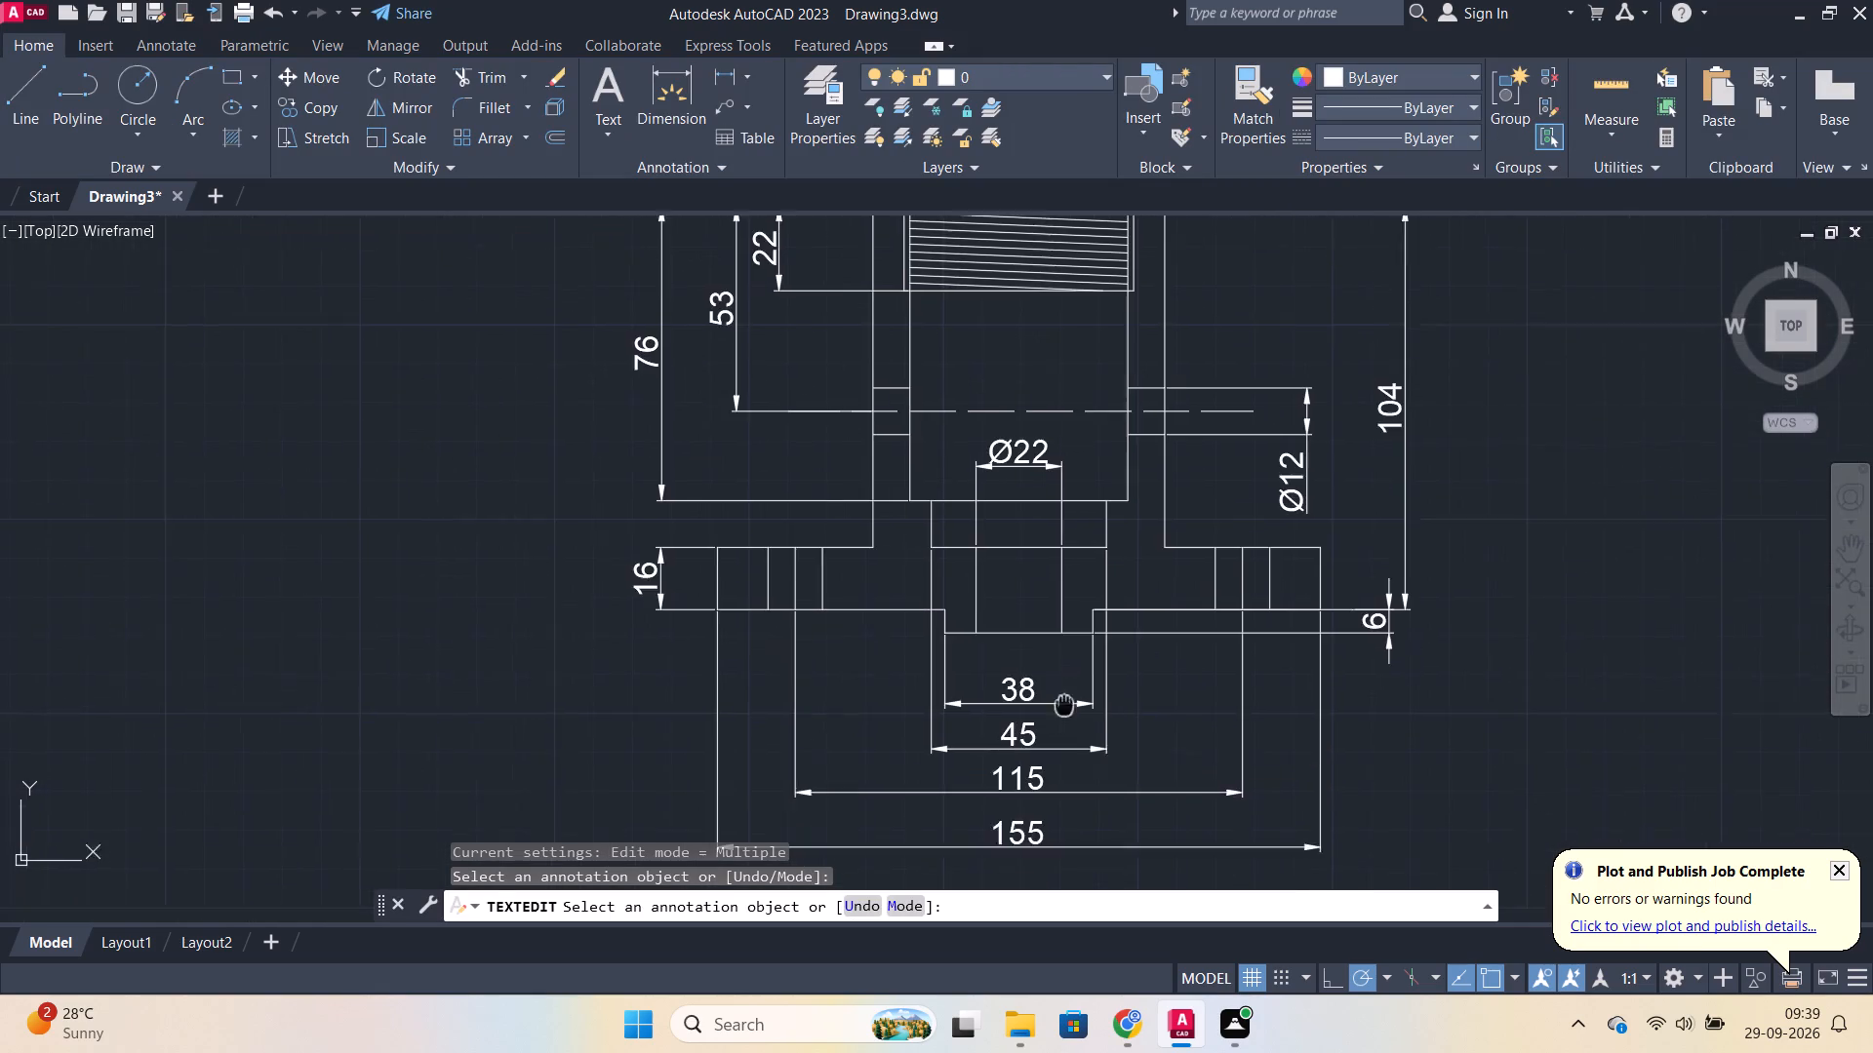
pyautogui.moveTo(1071, 657); pyautogui.dragTo(1080, 594, button='middle')
pyautogui.scroll(1, 1057, 540)
pyautogui.doubleClick(1011, 584)
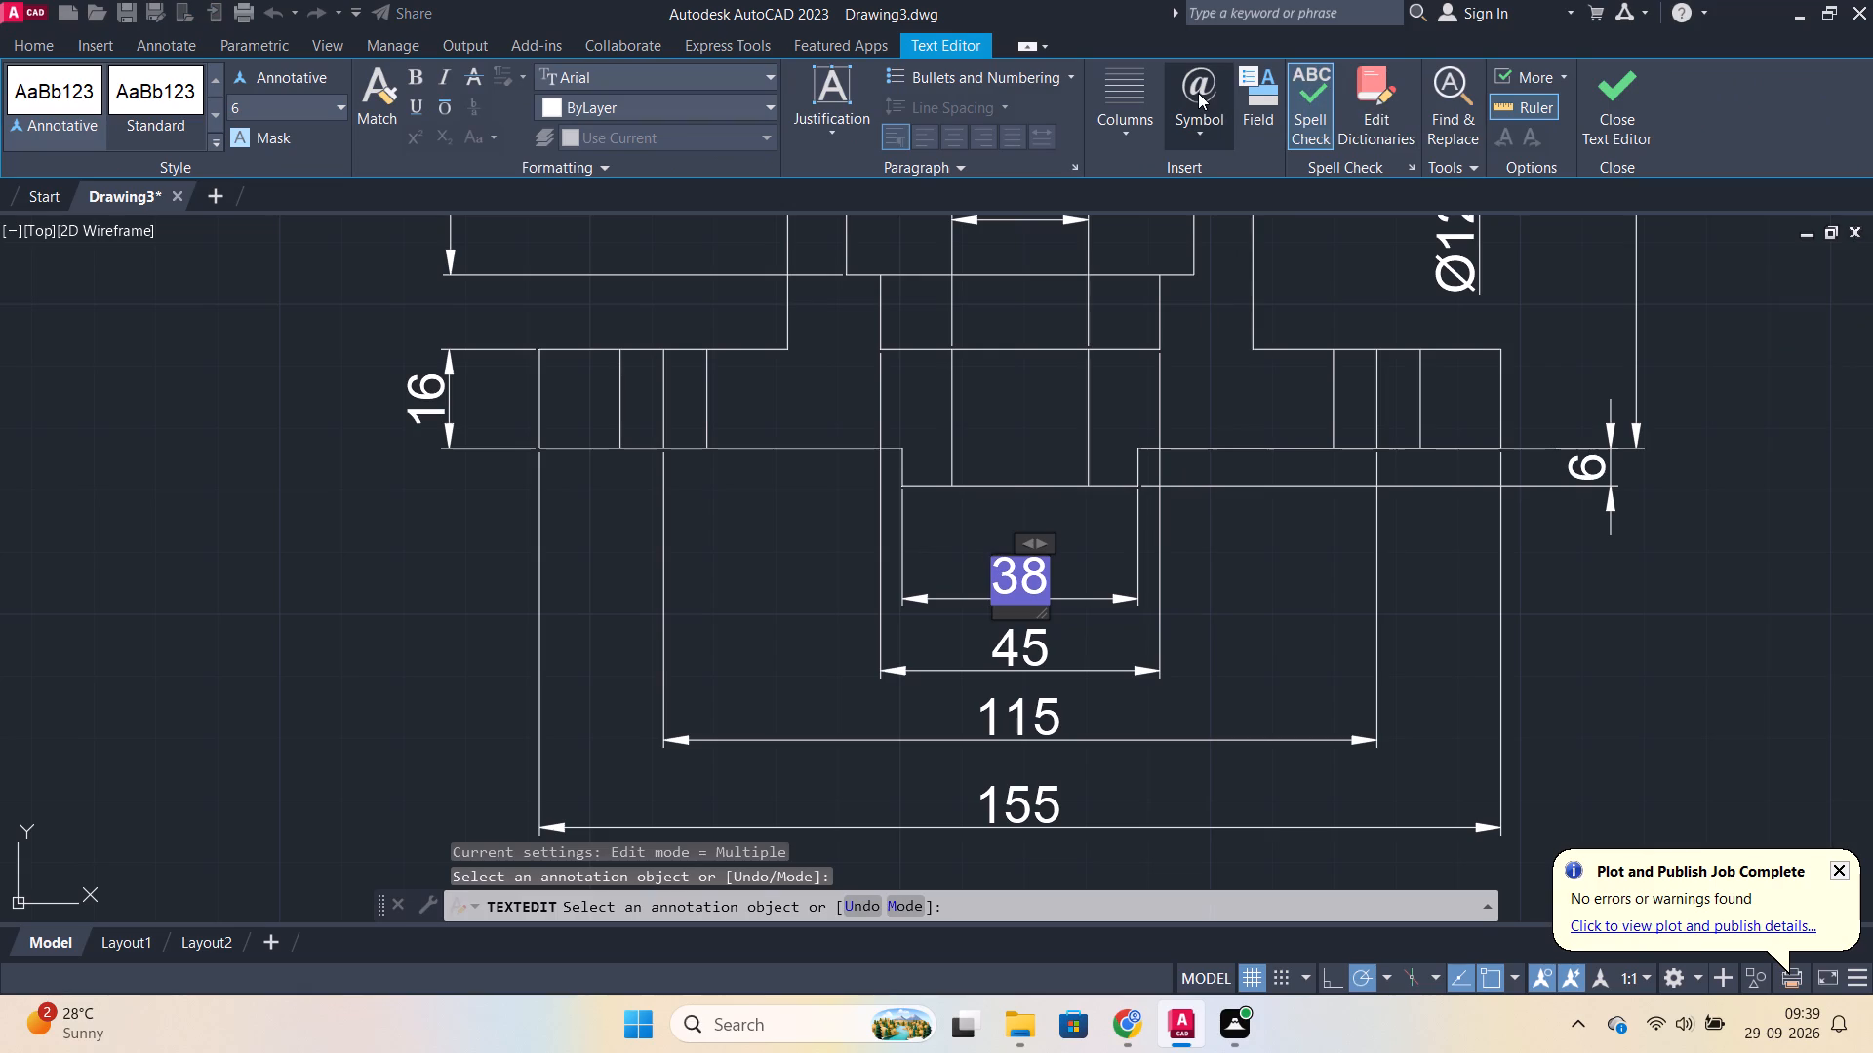
pyautogui.click(1198, 93)
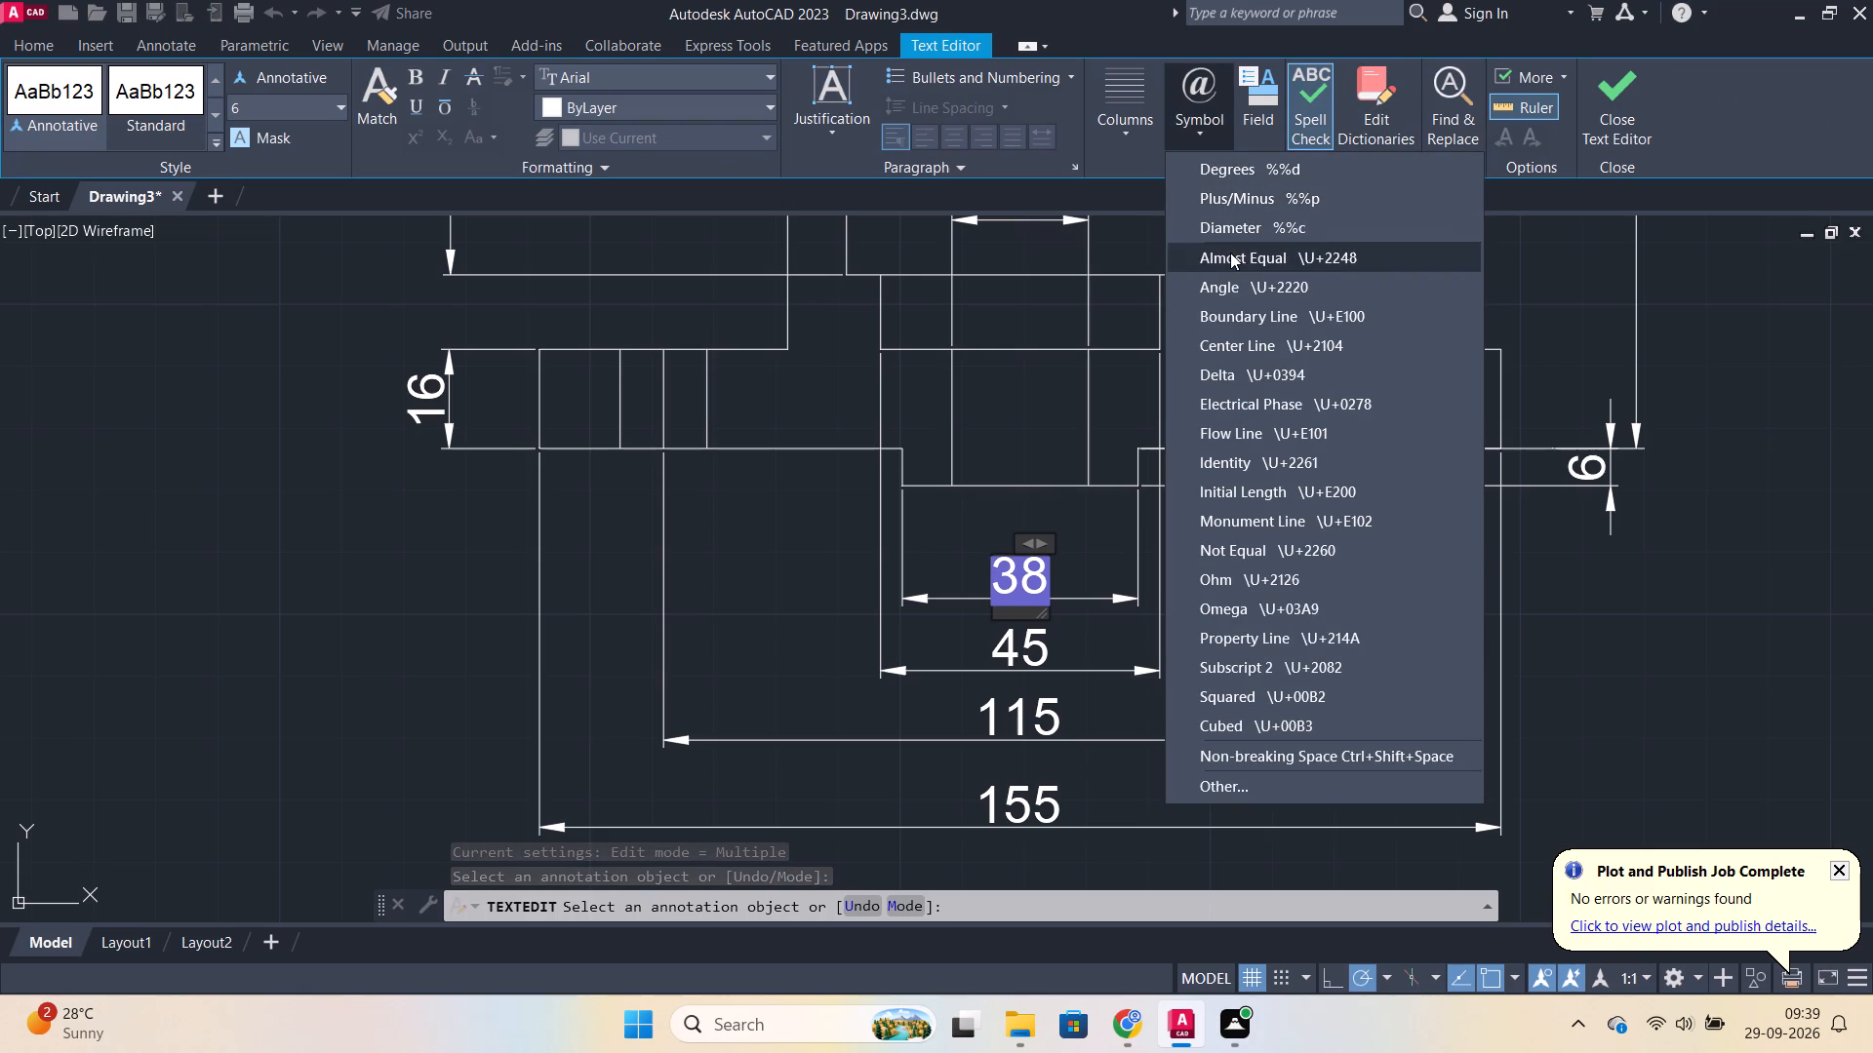
pyautogui.click(1230, 241)
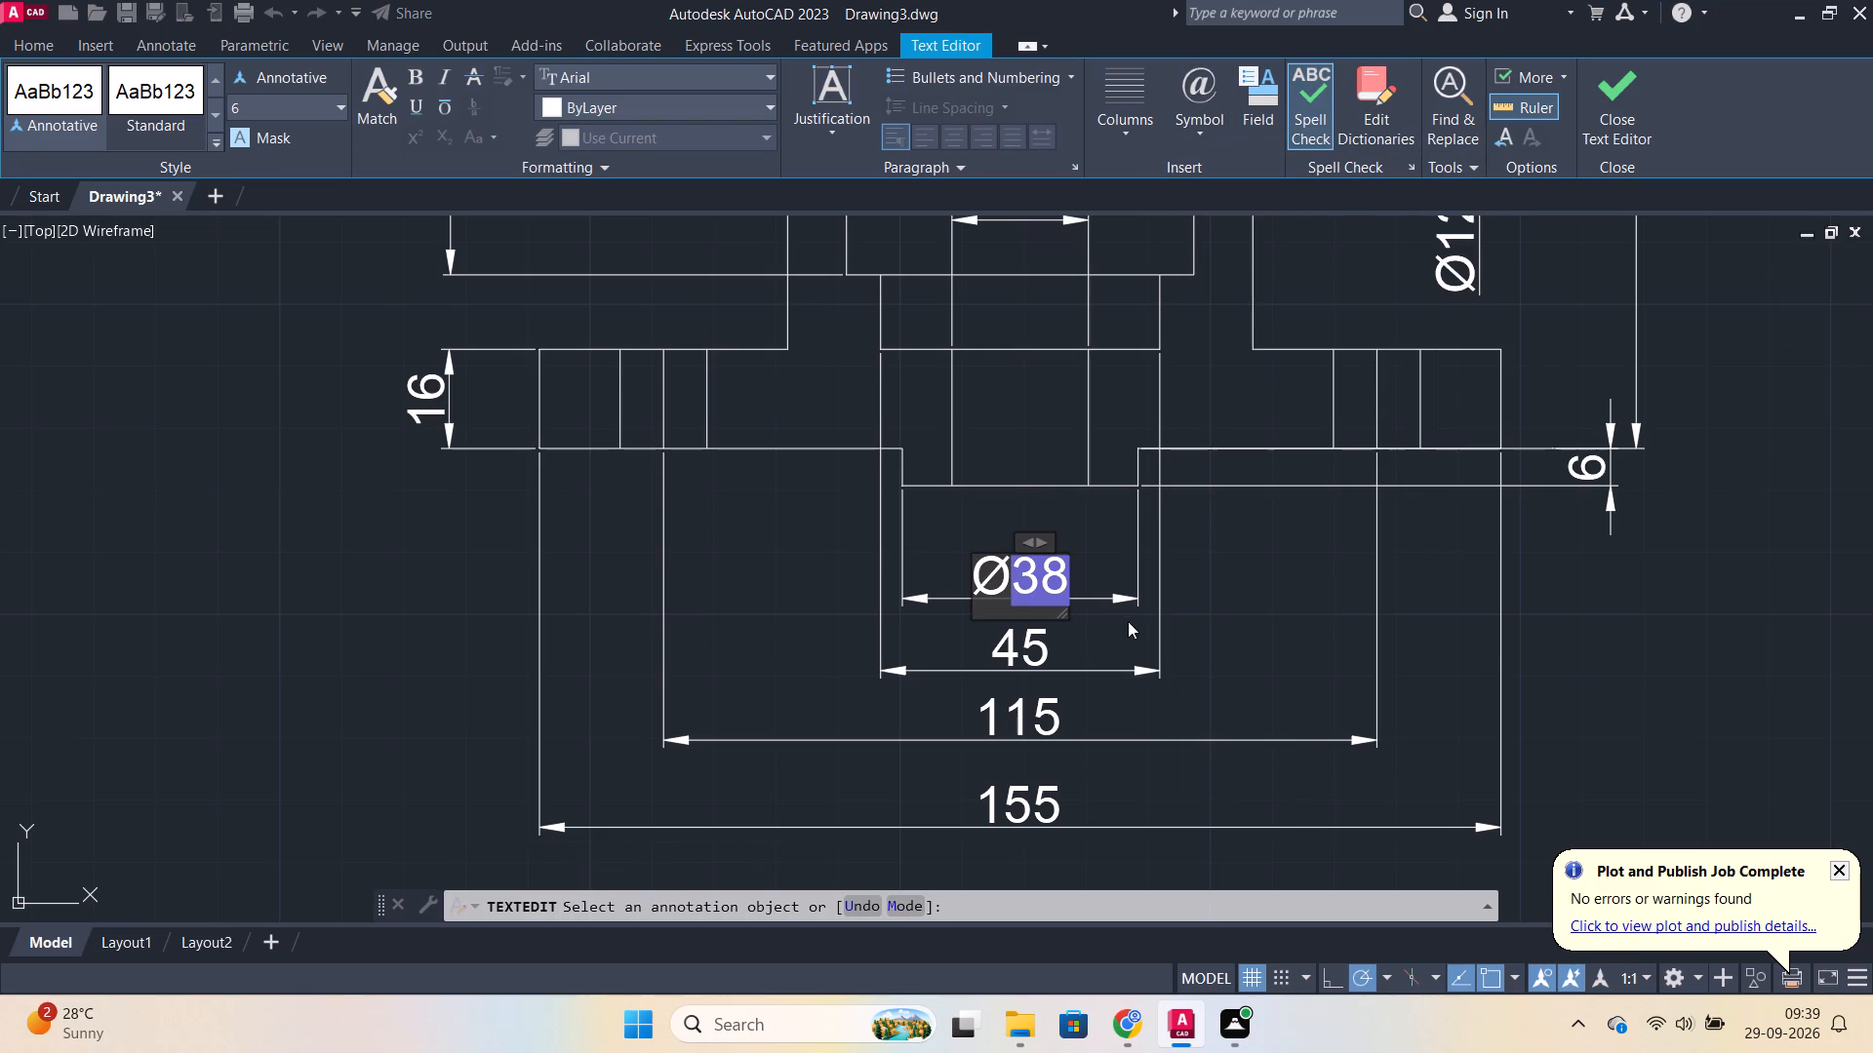
pyautogui.doubleClick(1028, 642)
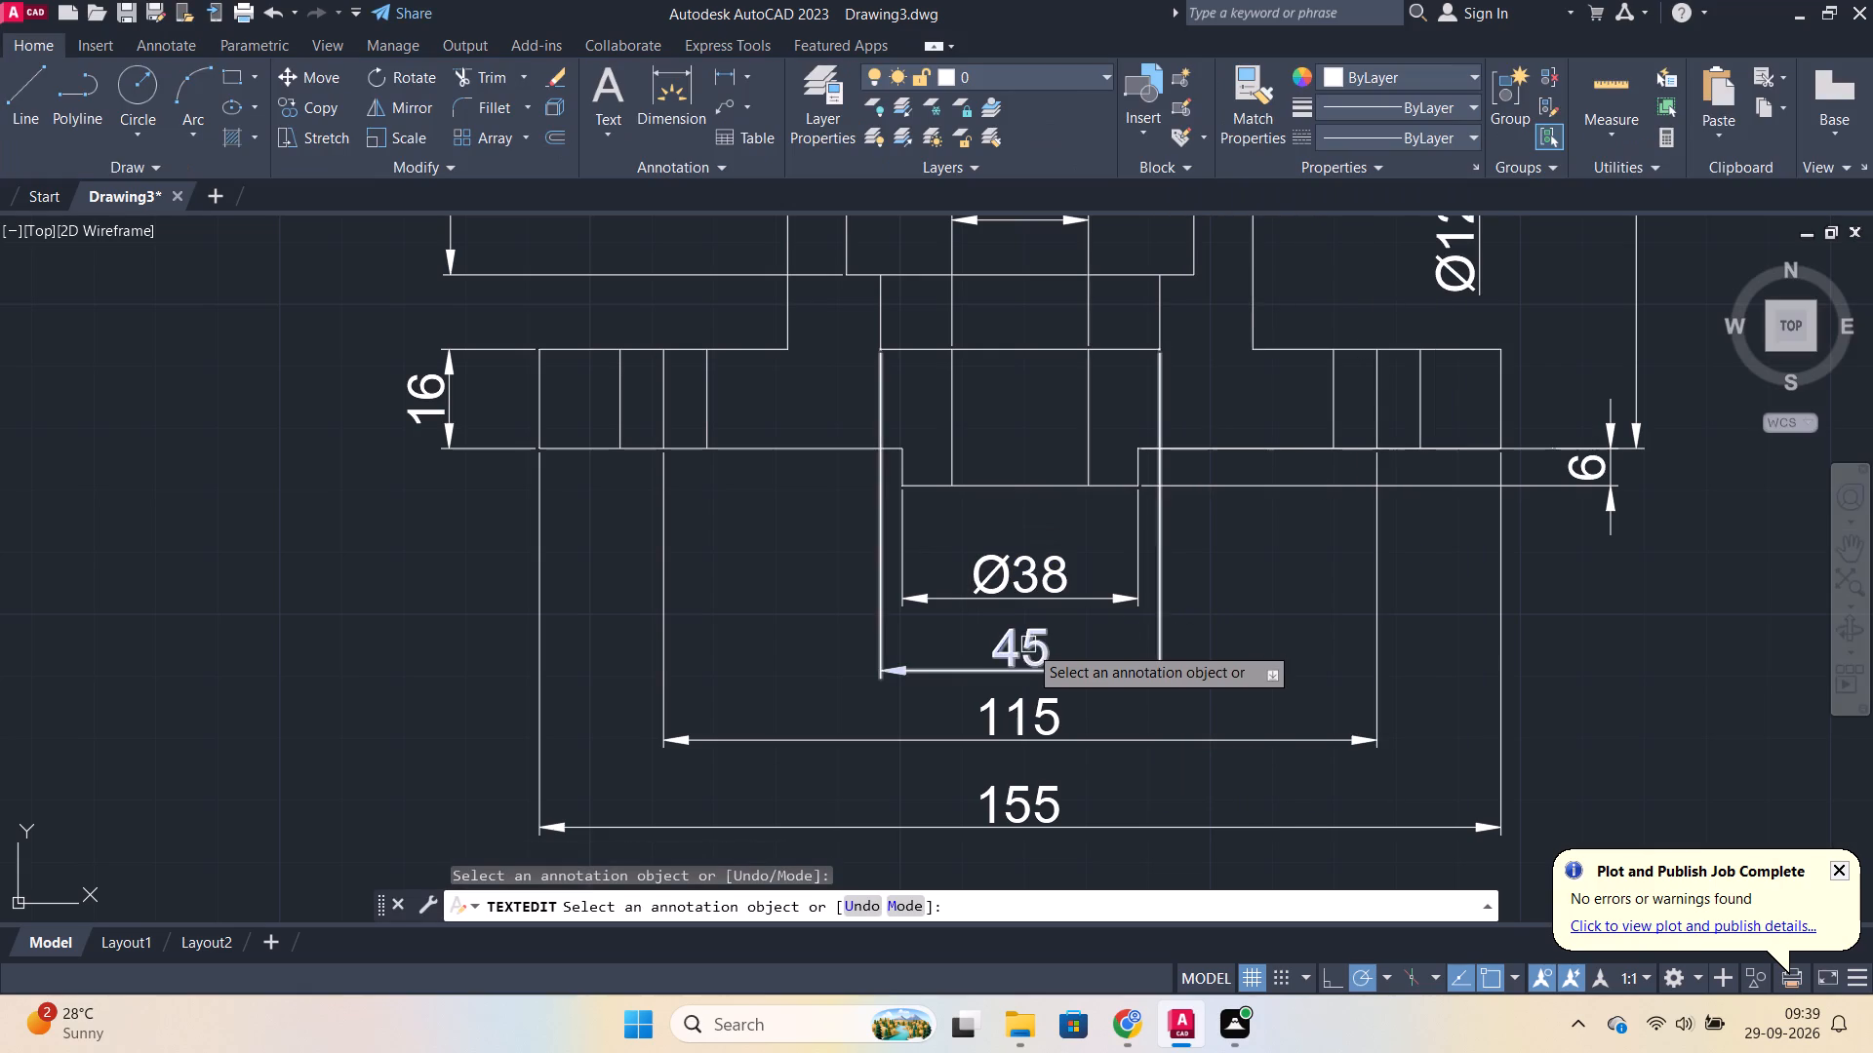
# Replace the text of the 45 dimension below the flange with Ø45, using the diameter symbol.
pyautogui.click(1028, 644)
pyautogui.rightClick(1028, 644)
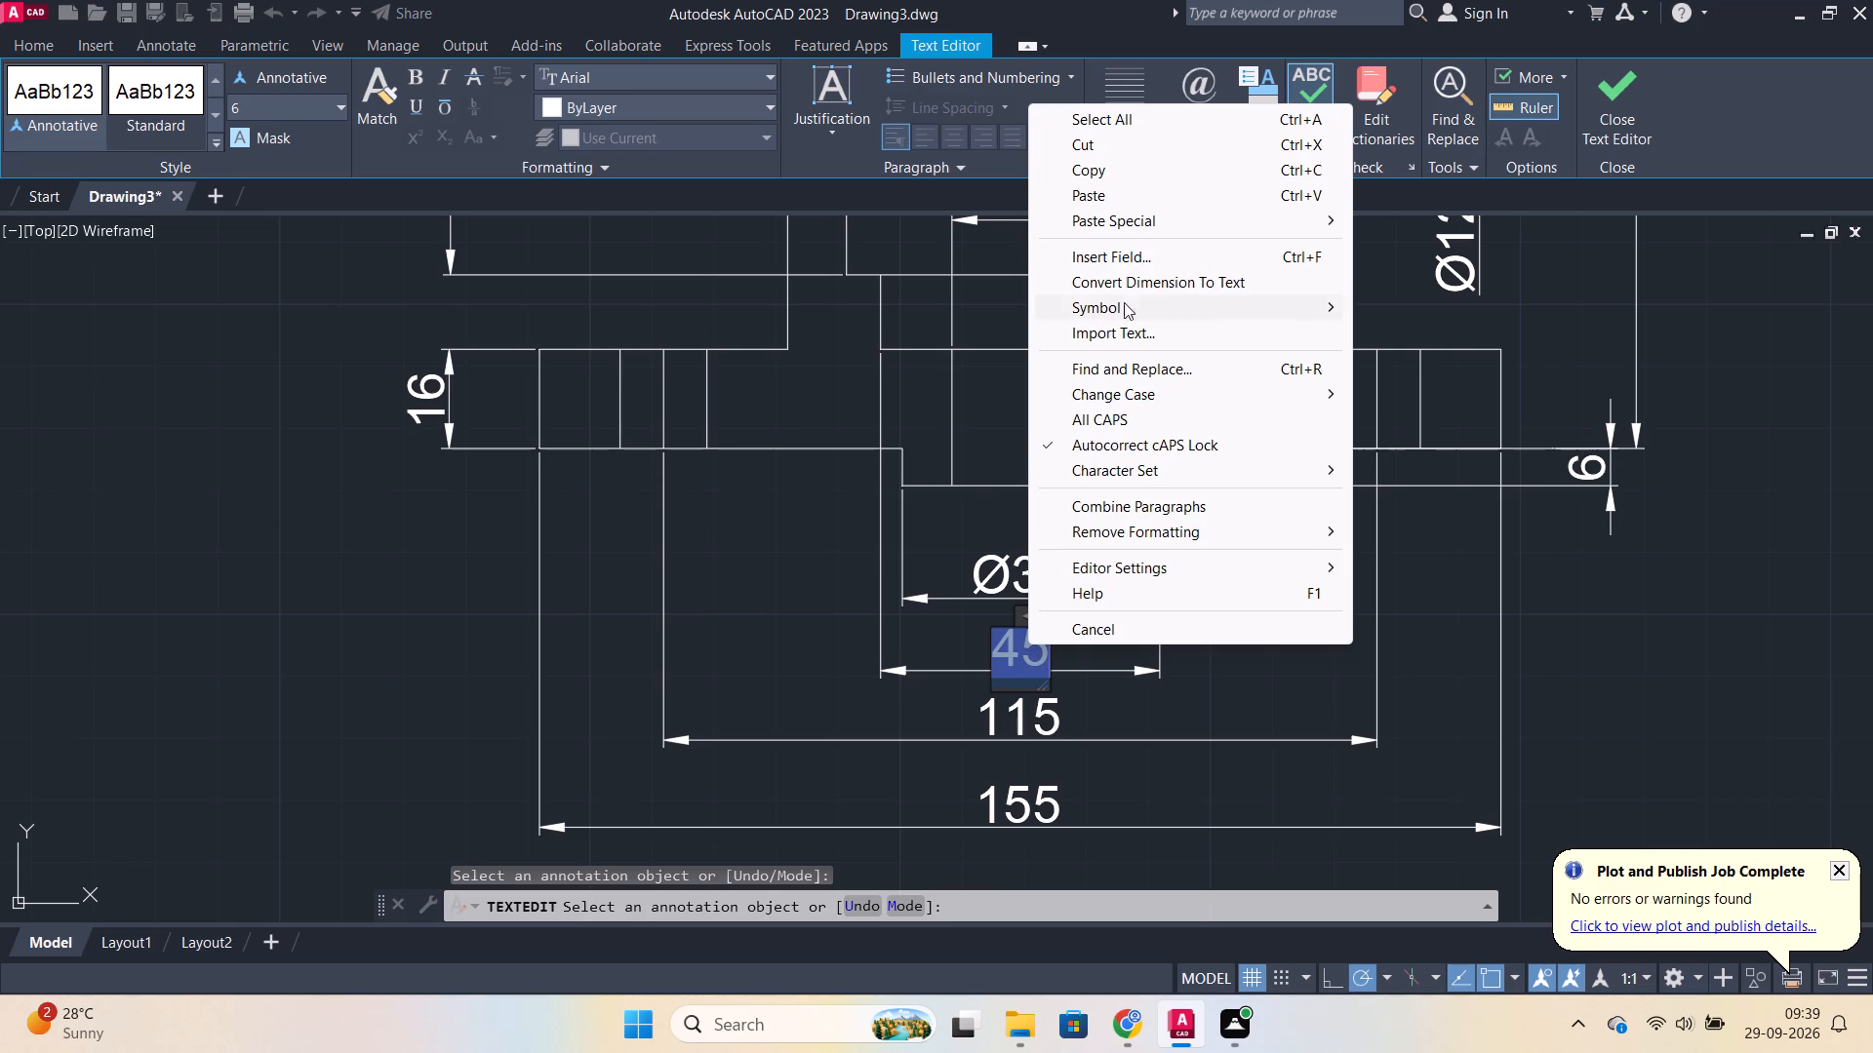
pyautogui.click(1207, 90)
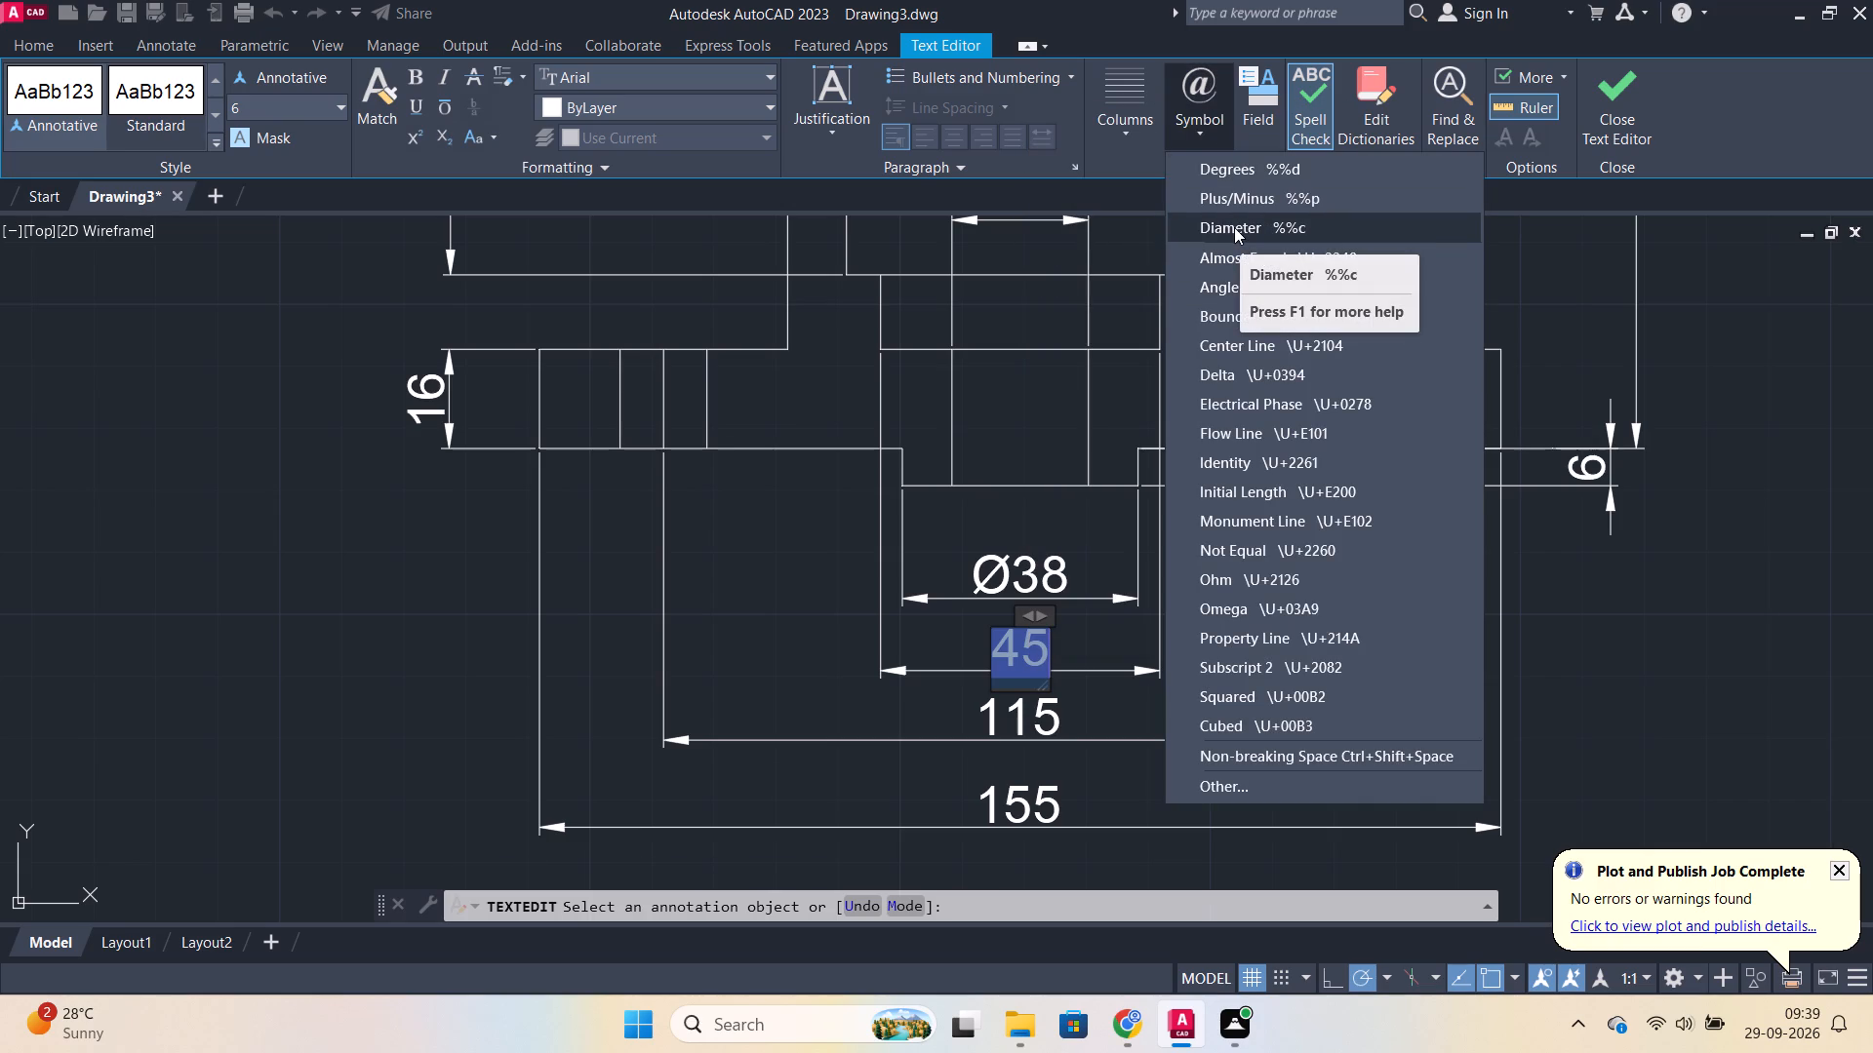
pyautogui.click(1234, 227)
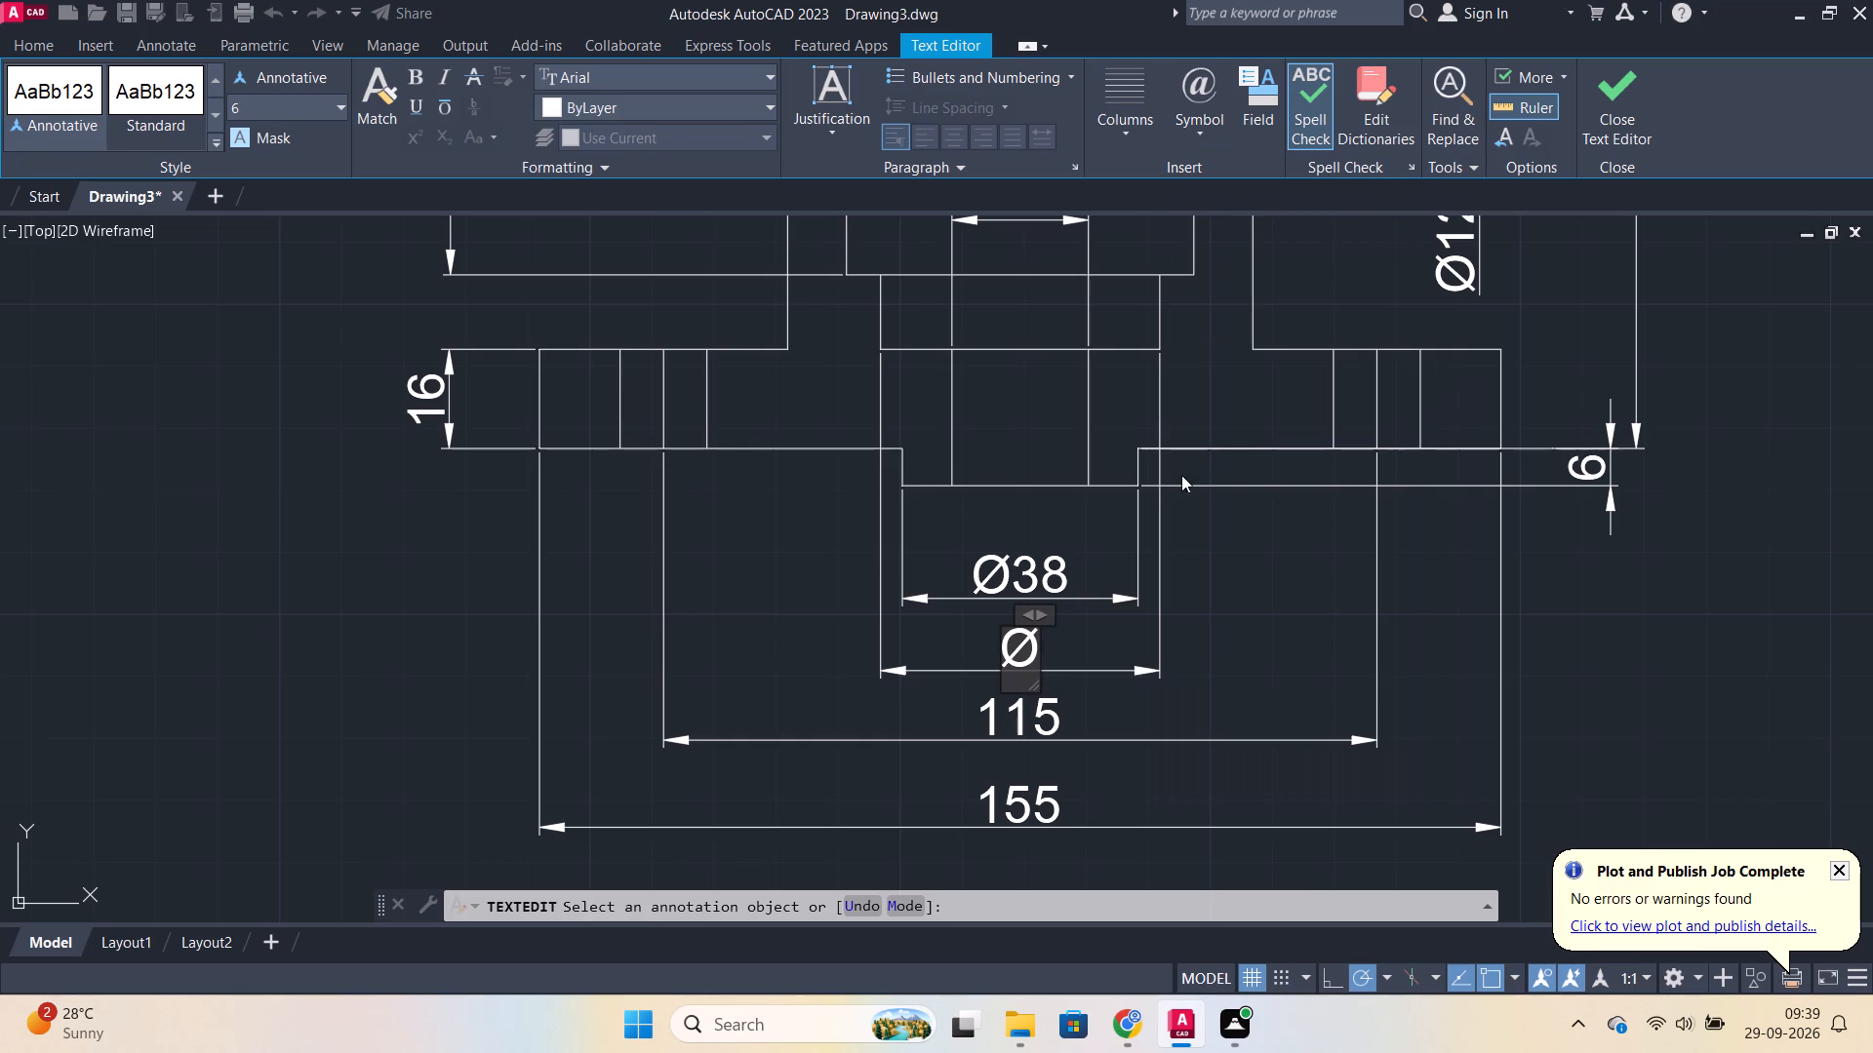
pyautogui.press('4')
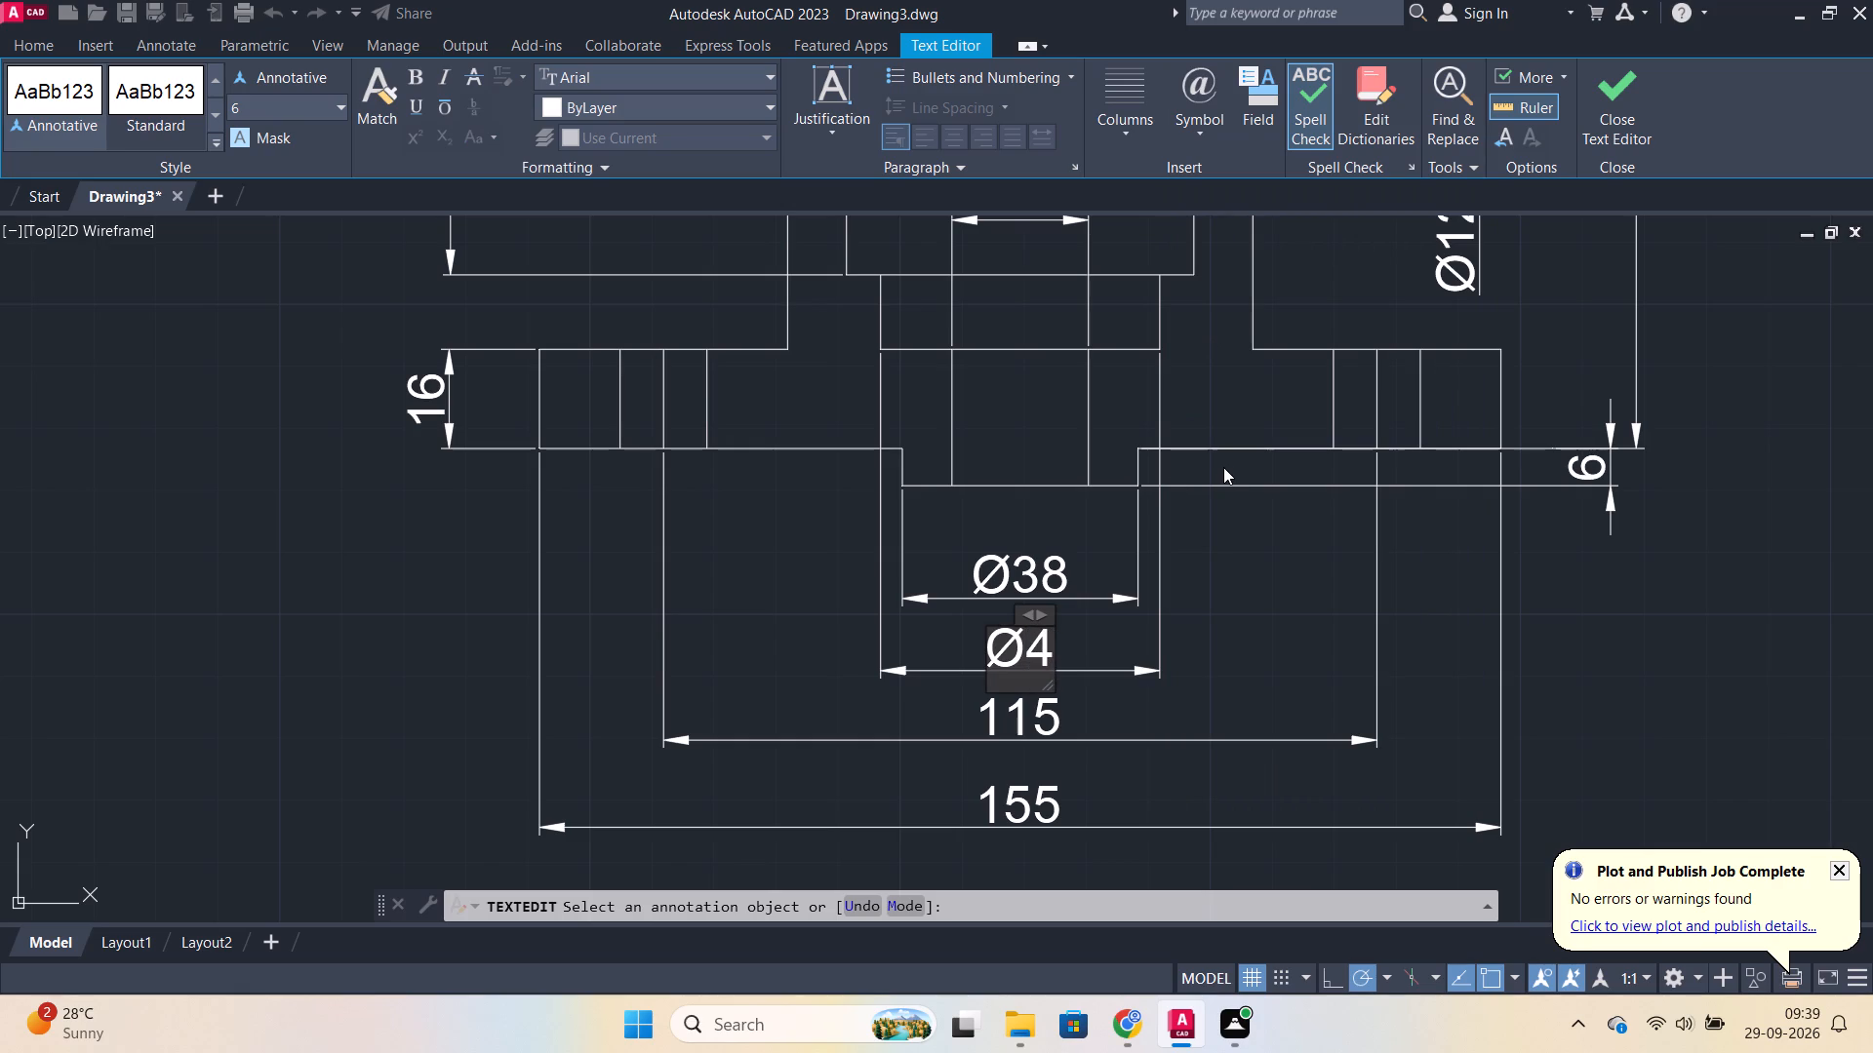
pyautogui.press('5')
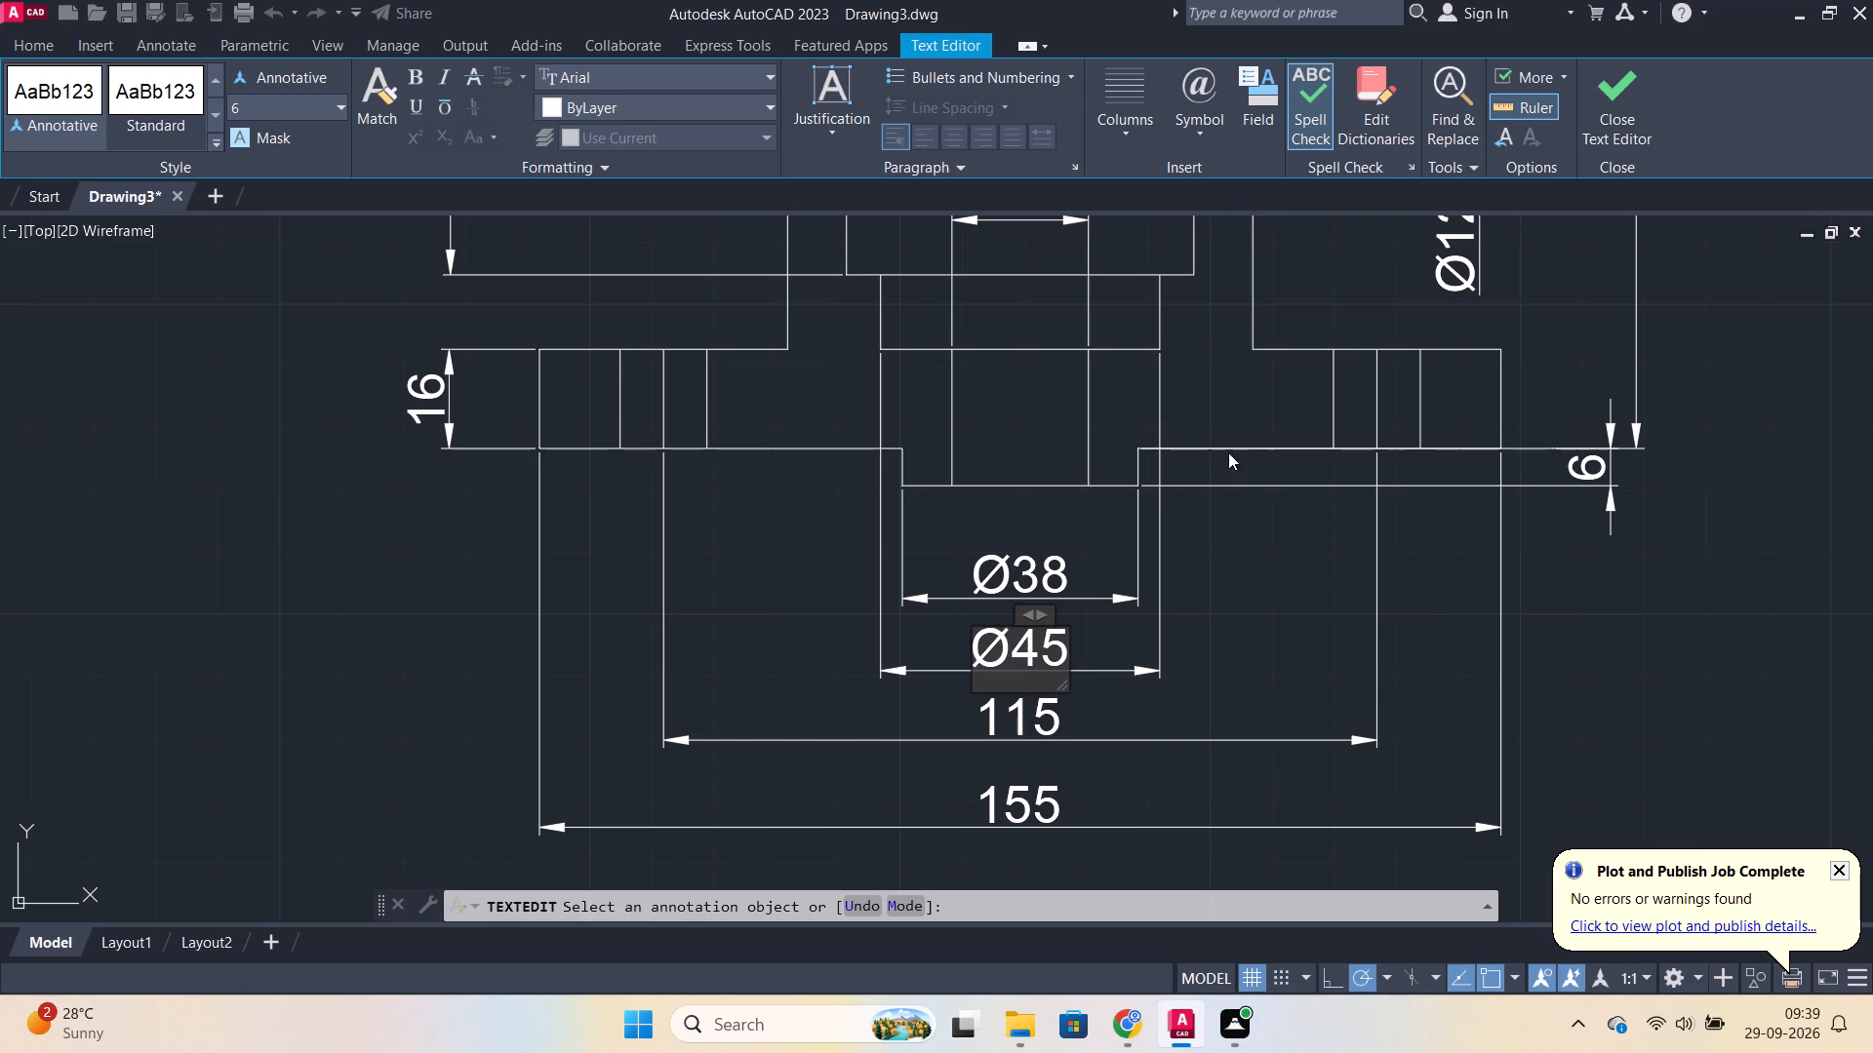
pyautogui.click(1622, 88)
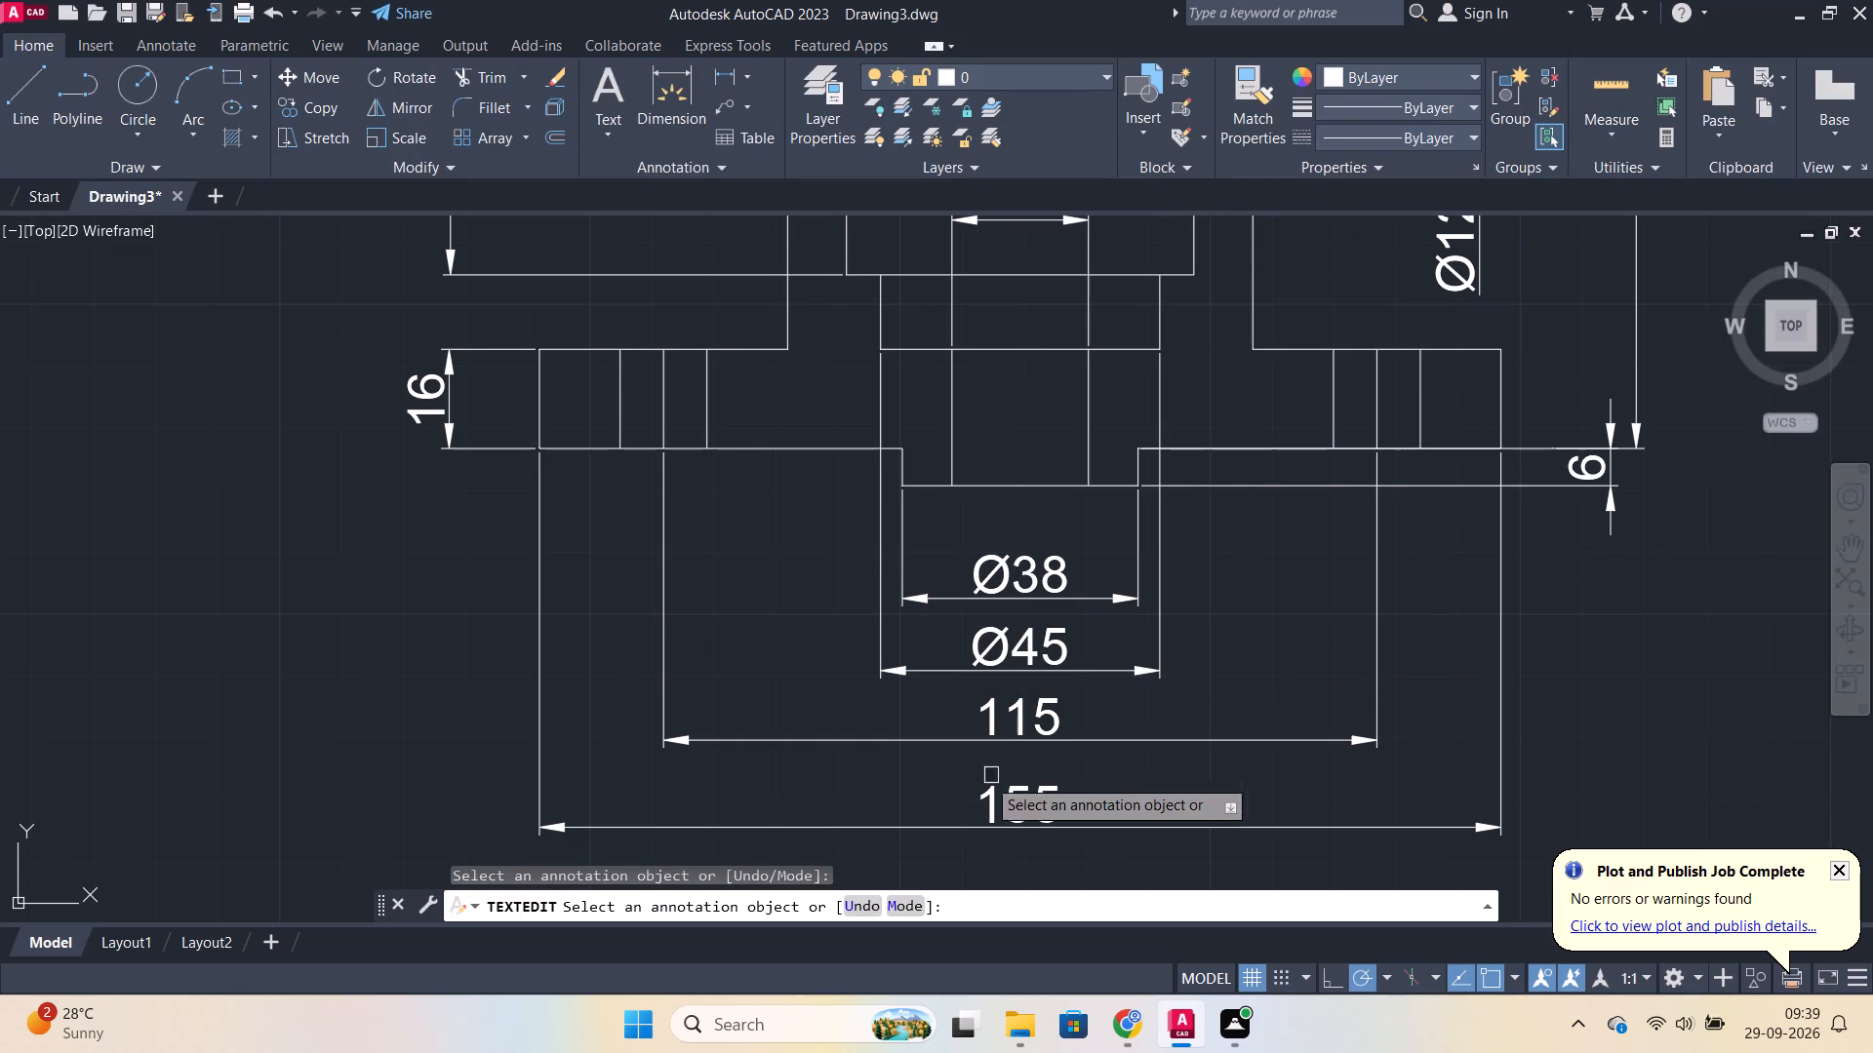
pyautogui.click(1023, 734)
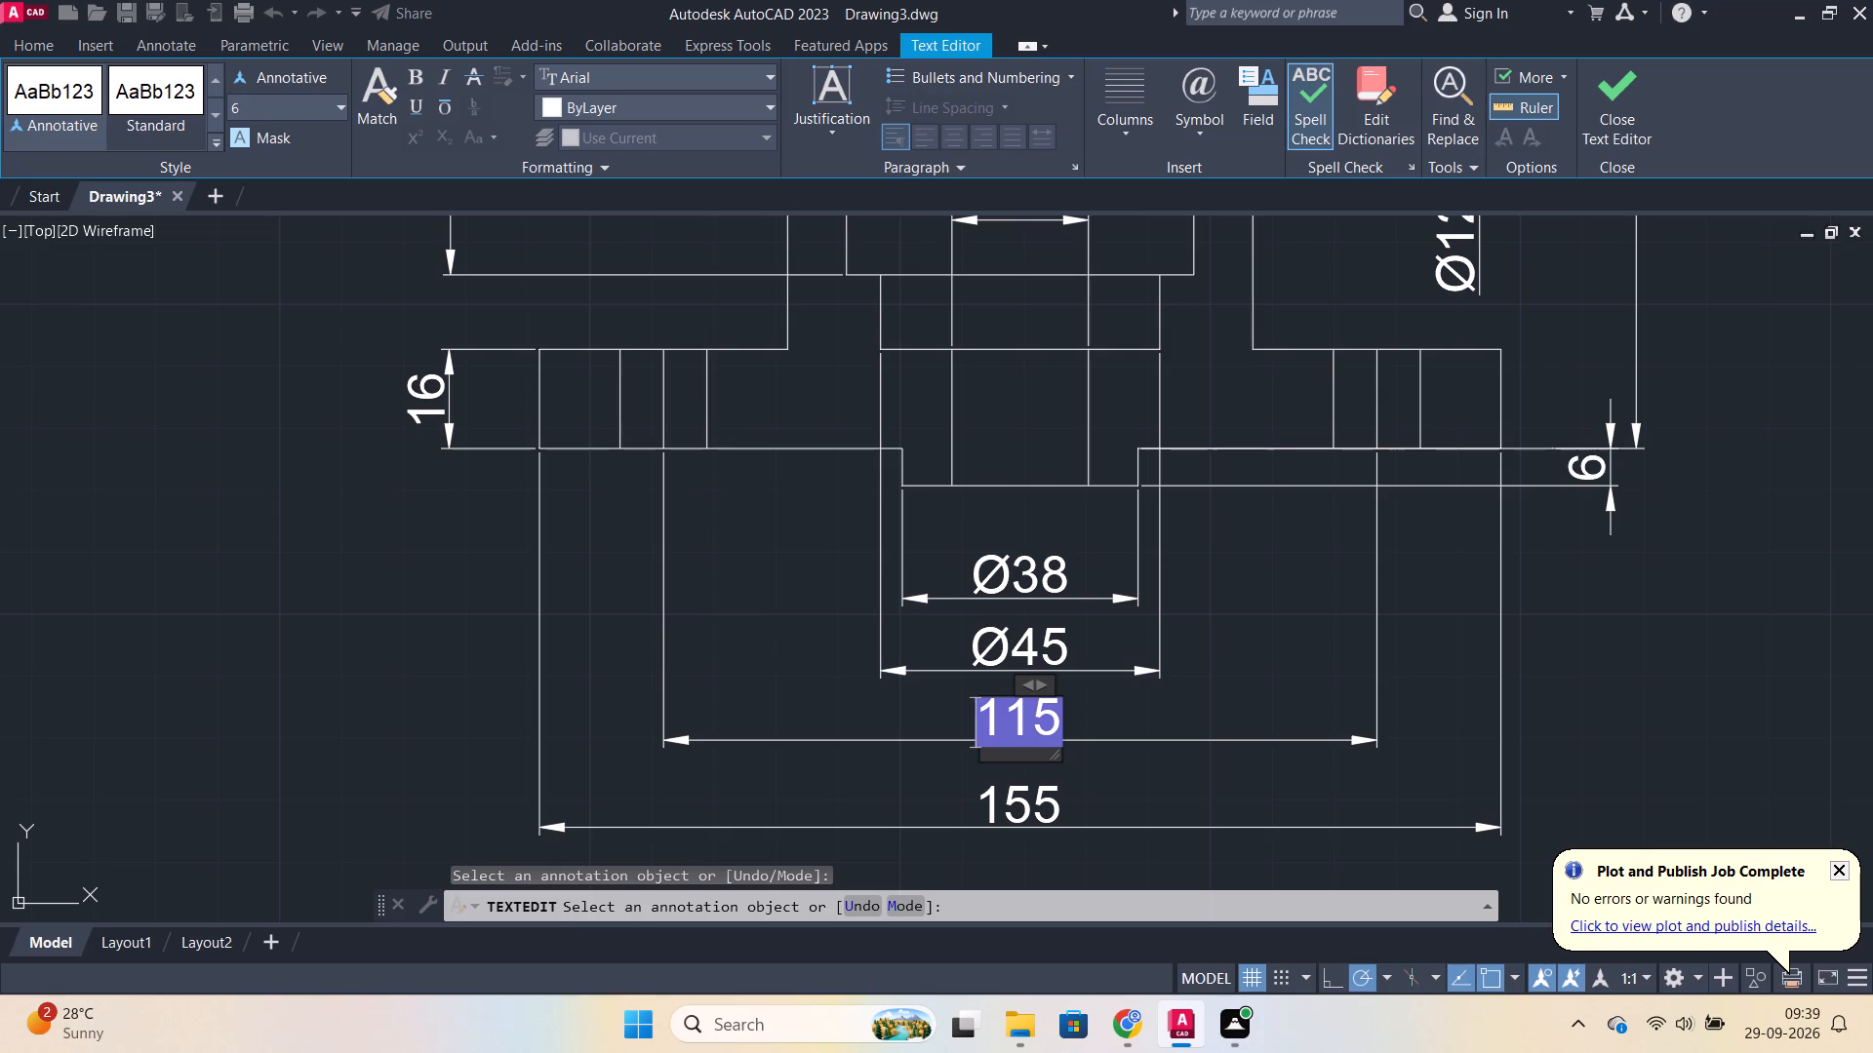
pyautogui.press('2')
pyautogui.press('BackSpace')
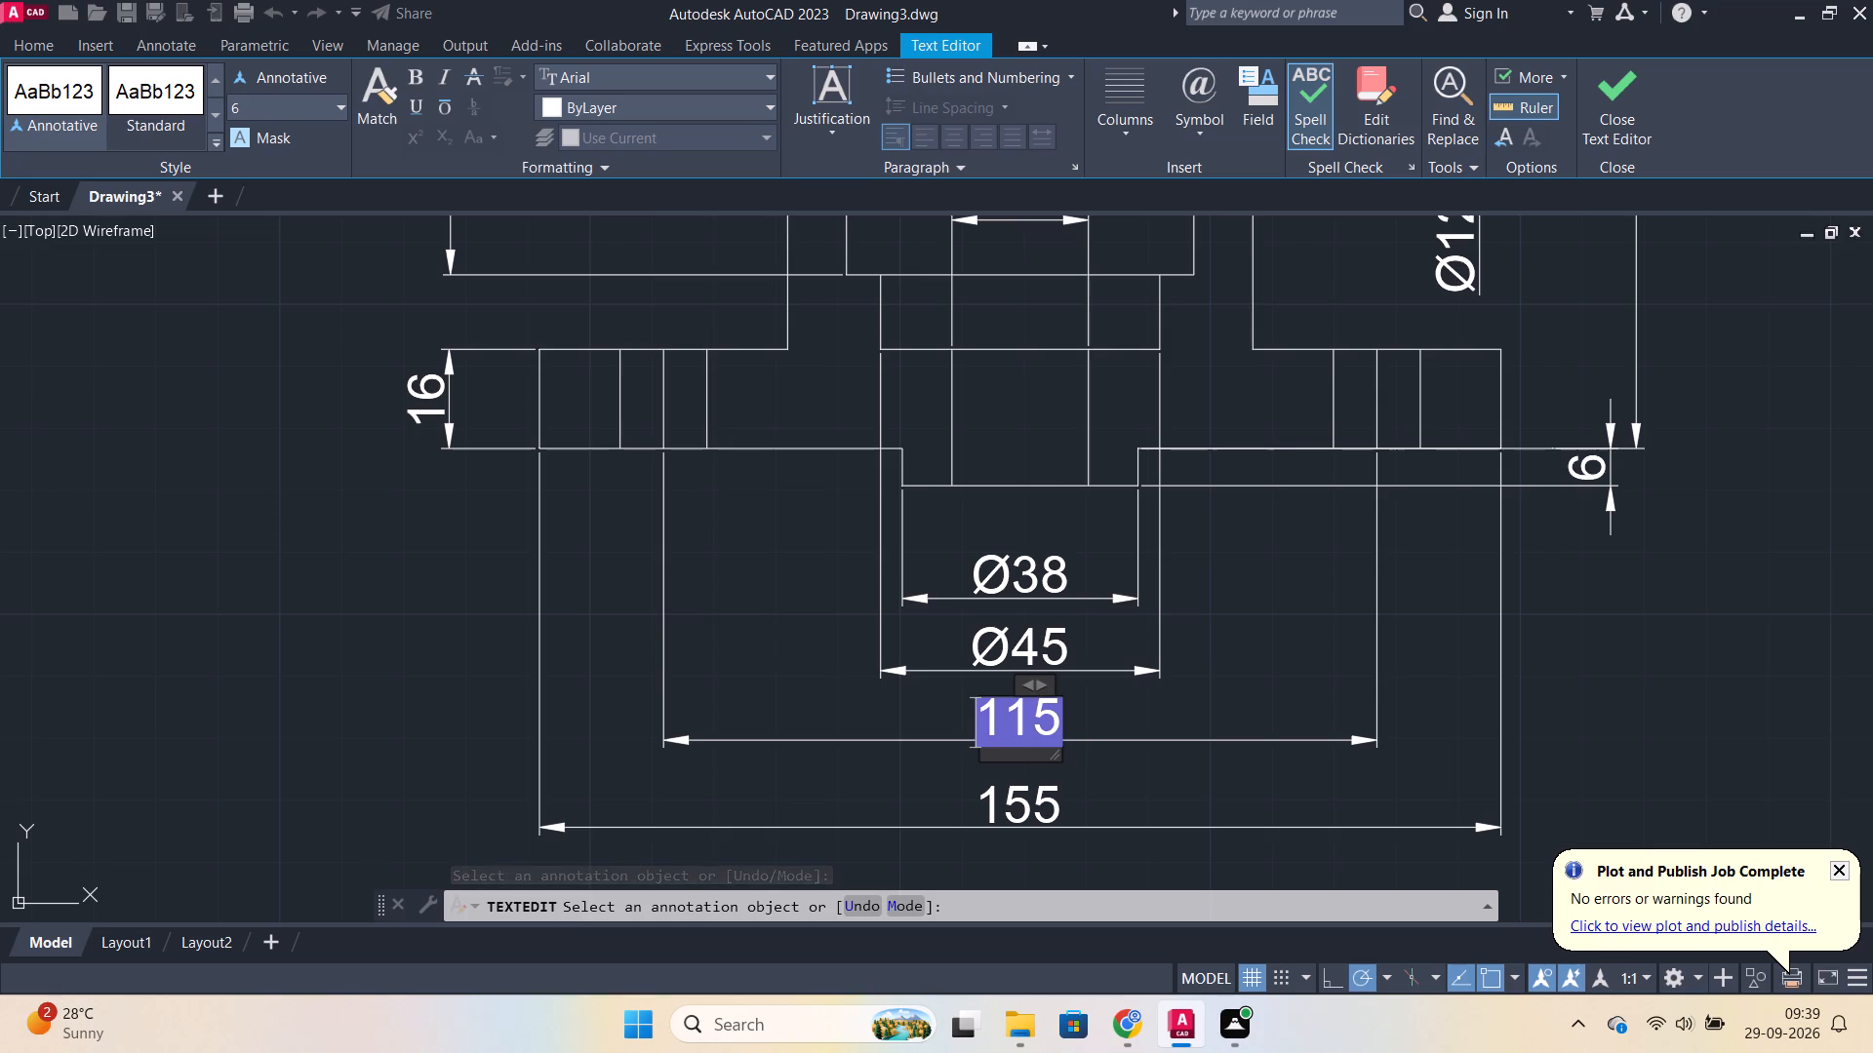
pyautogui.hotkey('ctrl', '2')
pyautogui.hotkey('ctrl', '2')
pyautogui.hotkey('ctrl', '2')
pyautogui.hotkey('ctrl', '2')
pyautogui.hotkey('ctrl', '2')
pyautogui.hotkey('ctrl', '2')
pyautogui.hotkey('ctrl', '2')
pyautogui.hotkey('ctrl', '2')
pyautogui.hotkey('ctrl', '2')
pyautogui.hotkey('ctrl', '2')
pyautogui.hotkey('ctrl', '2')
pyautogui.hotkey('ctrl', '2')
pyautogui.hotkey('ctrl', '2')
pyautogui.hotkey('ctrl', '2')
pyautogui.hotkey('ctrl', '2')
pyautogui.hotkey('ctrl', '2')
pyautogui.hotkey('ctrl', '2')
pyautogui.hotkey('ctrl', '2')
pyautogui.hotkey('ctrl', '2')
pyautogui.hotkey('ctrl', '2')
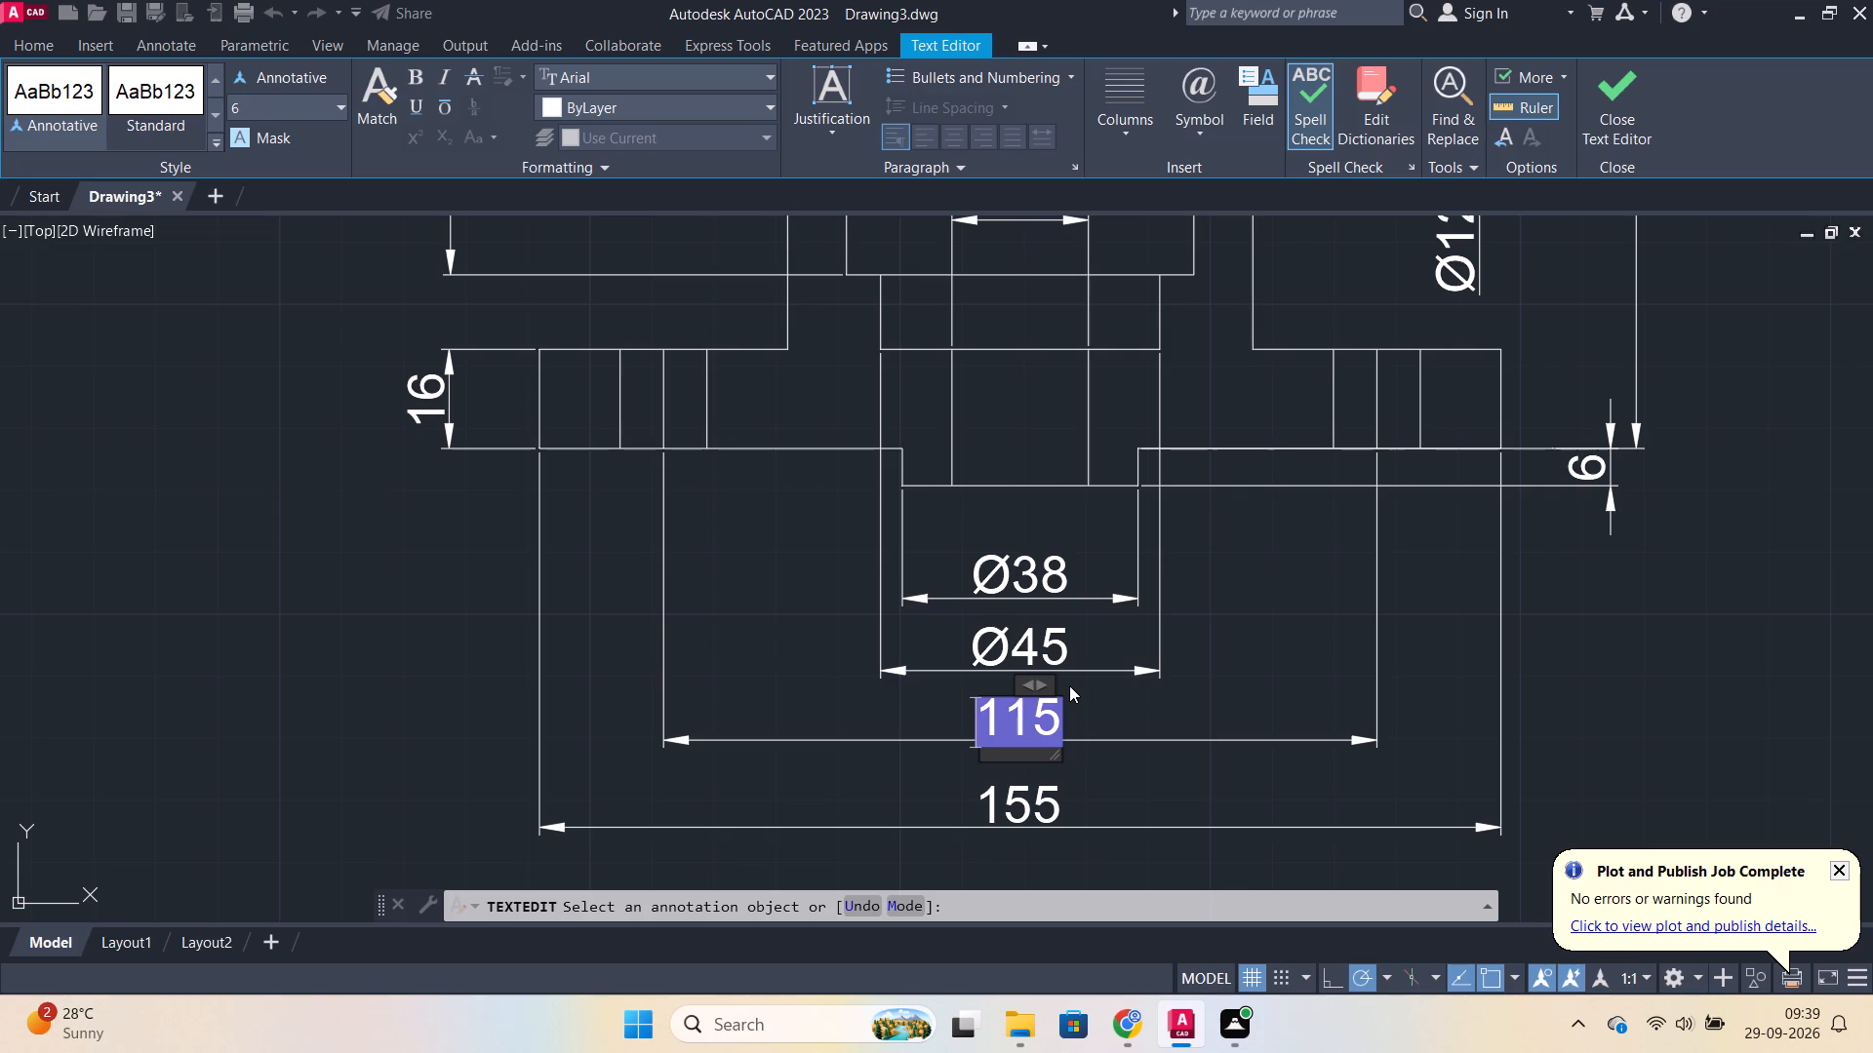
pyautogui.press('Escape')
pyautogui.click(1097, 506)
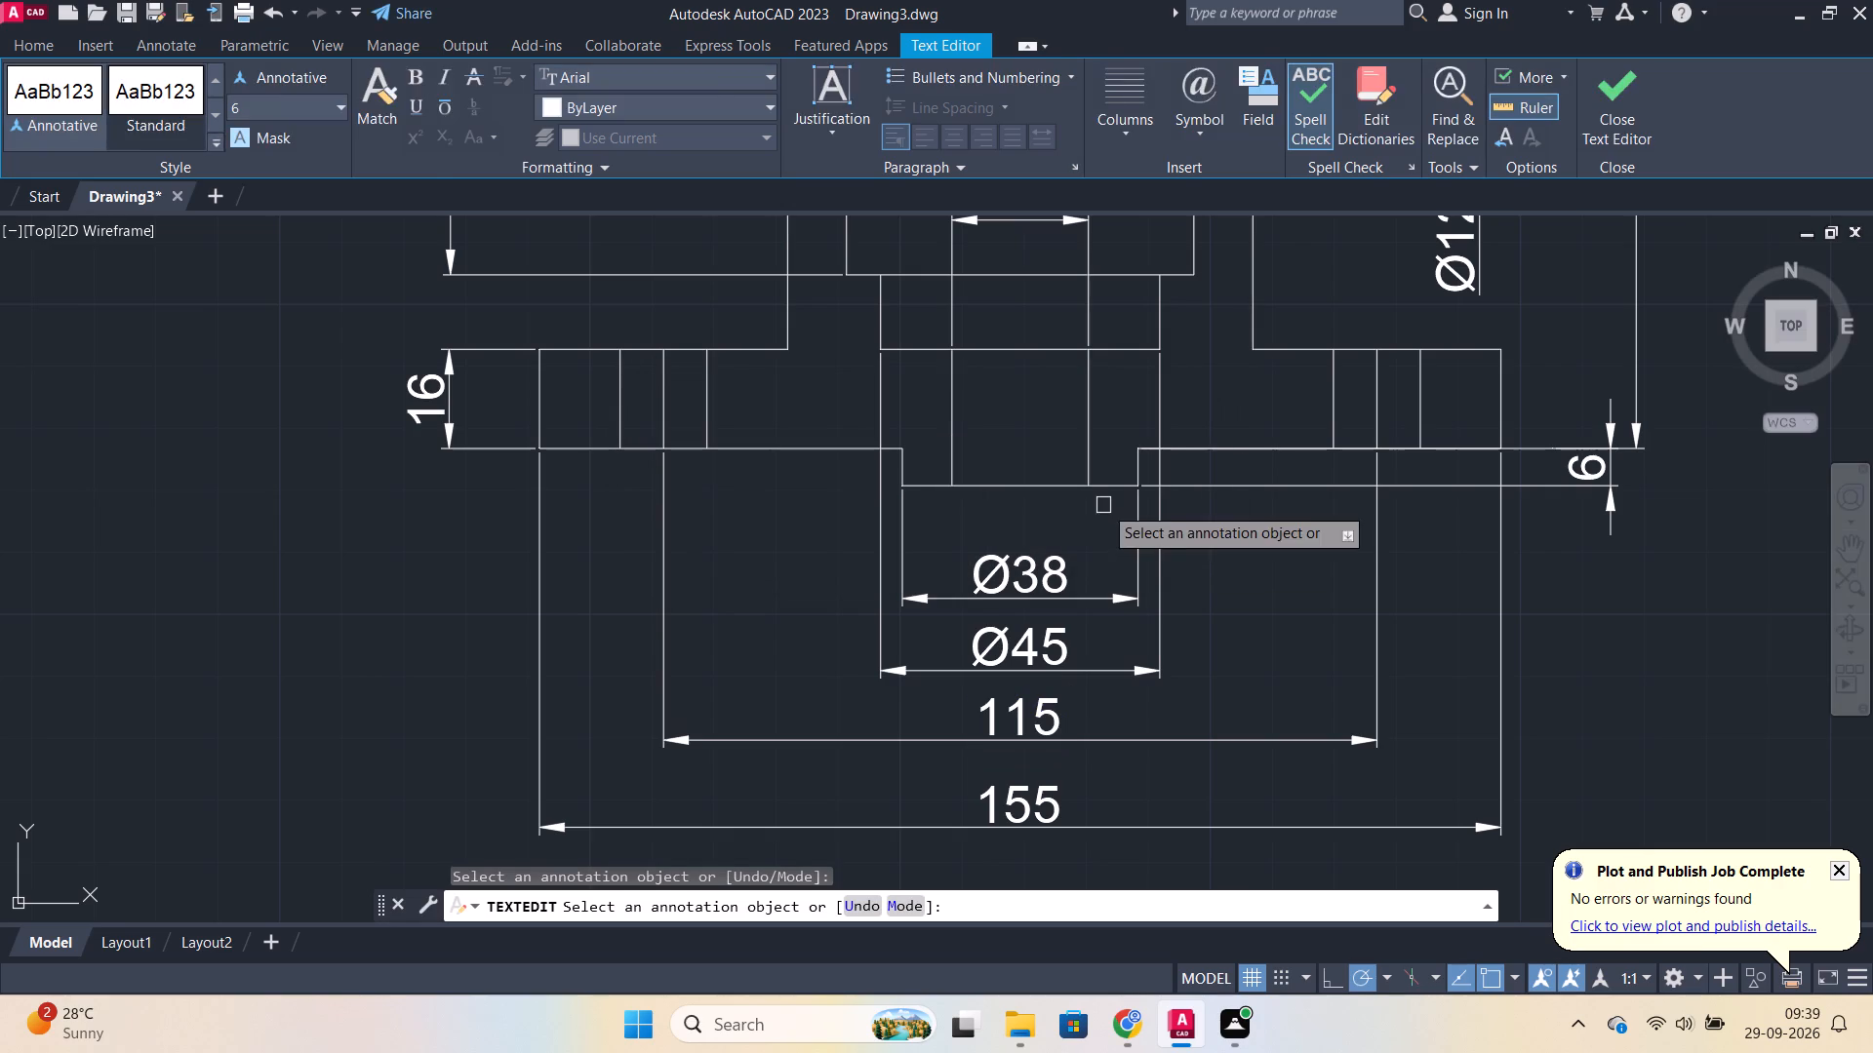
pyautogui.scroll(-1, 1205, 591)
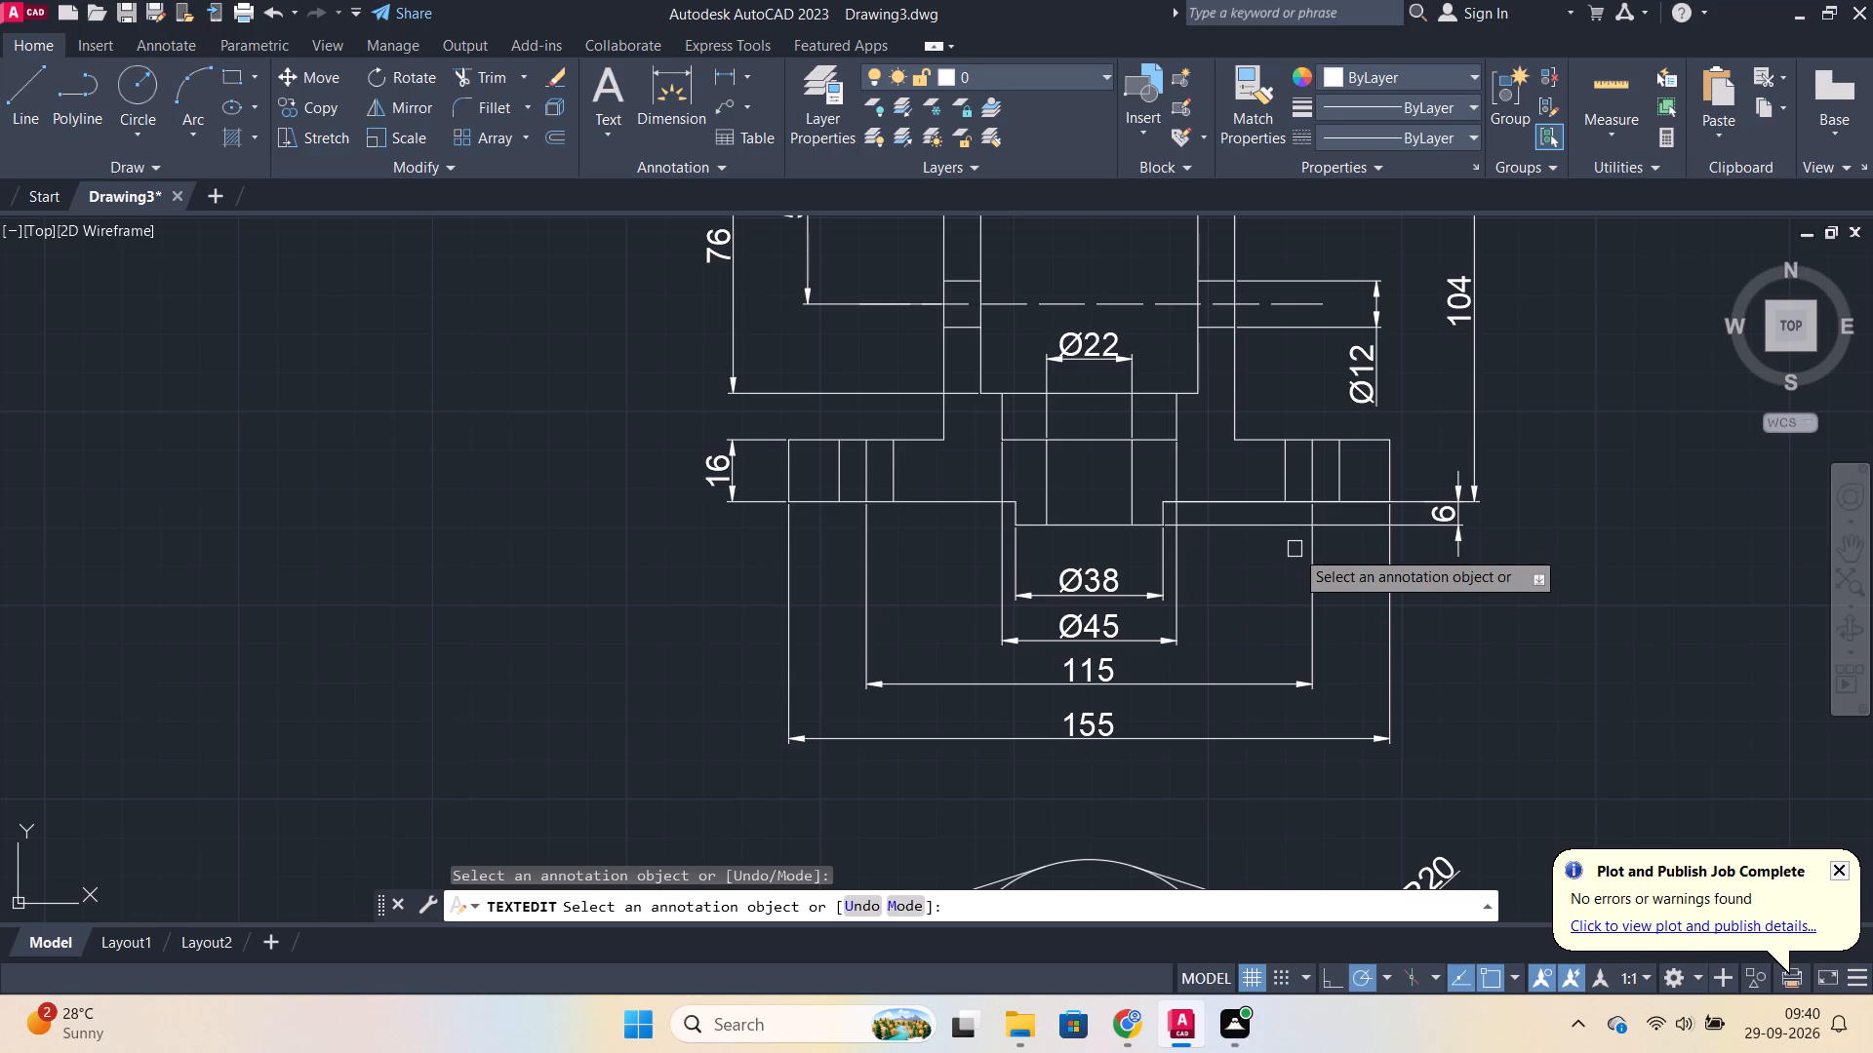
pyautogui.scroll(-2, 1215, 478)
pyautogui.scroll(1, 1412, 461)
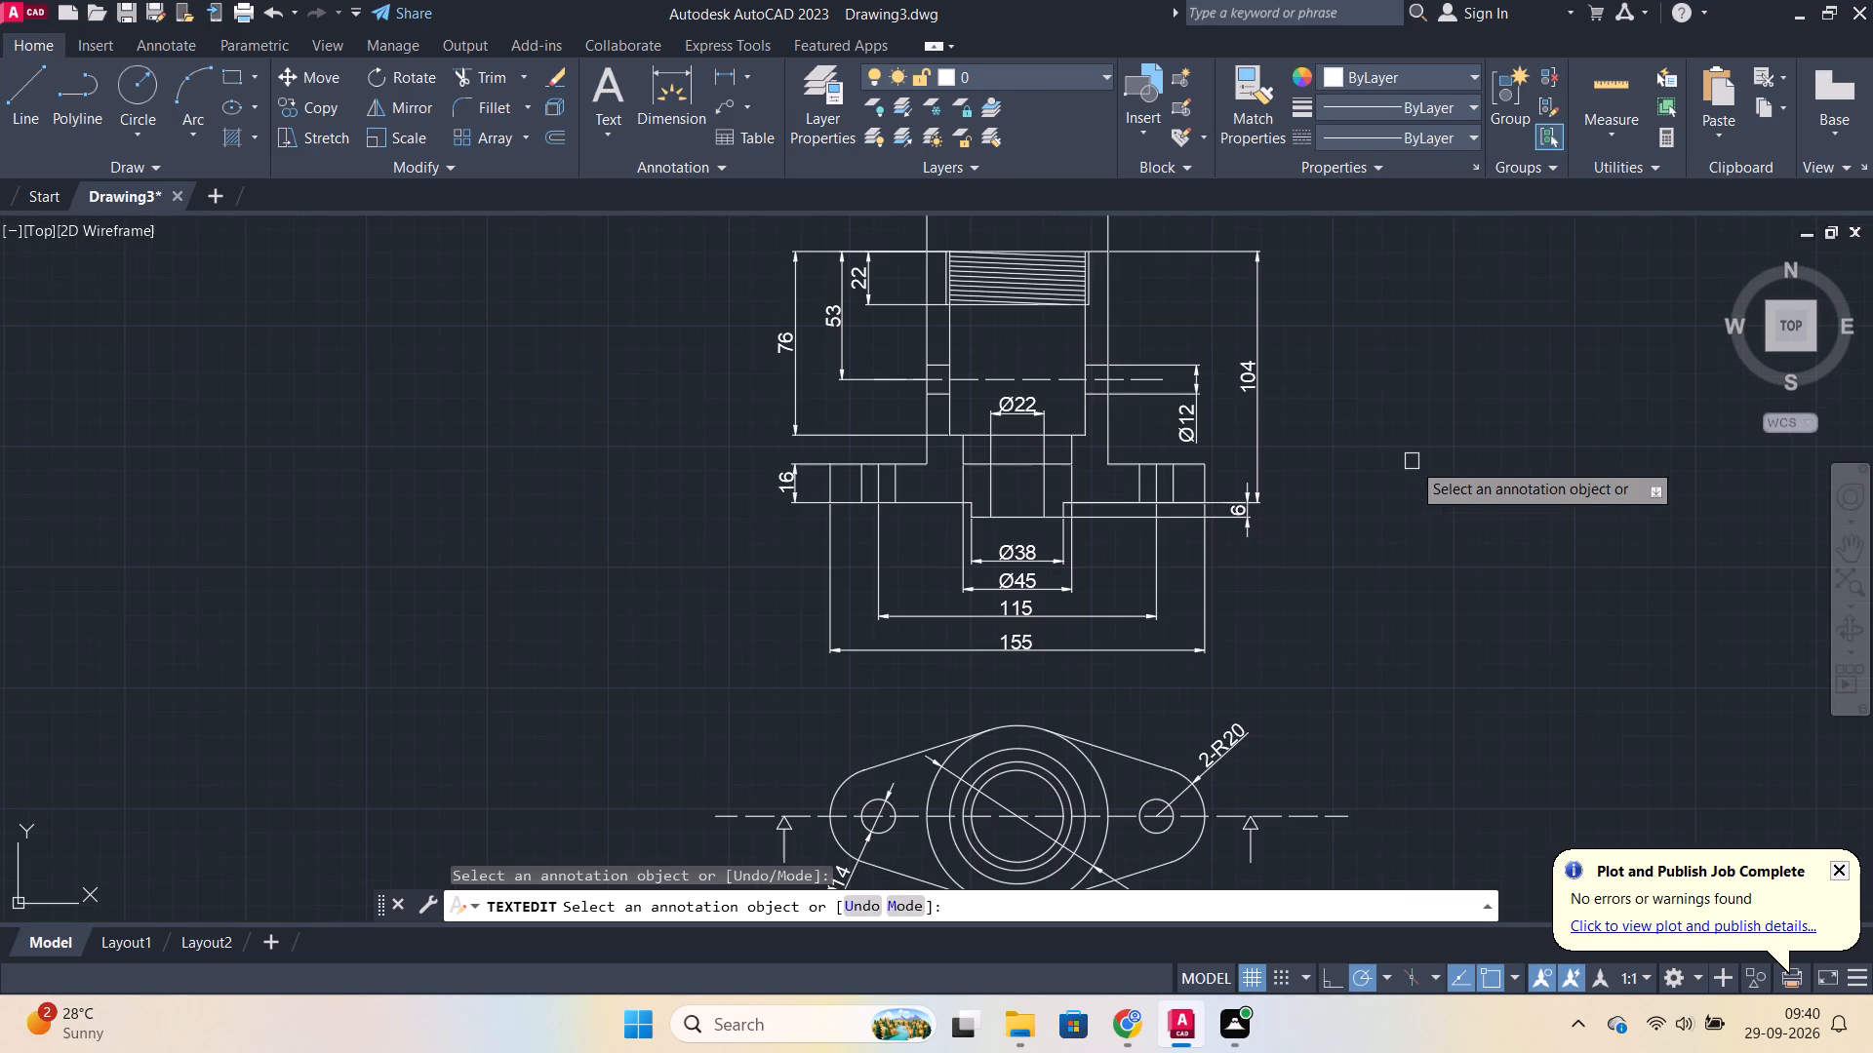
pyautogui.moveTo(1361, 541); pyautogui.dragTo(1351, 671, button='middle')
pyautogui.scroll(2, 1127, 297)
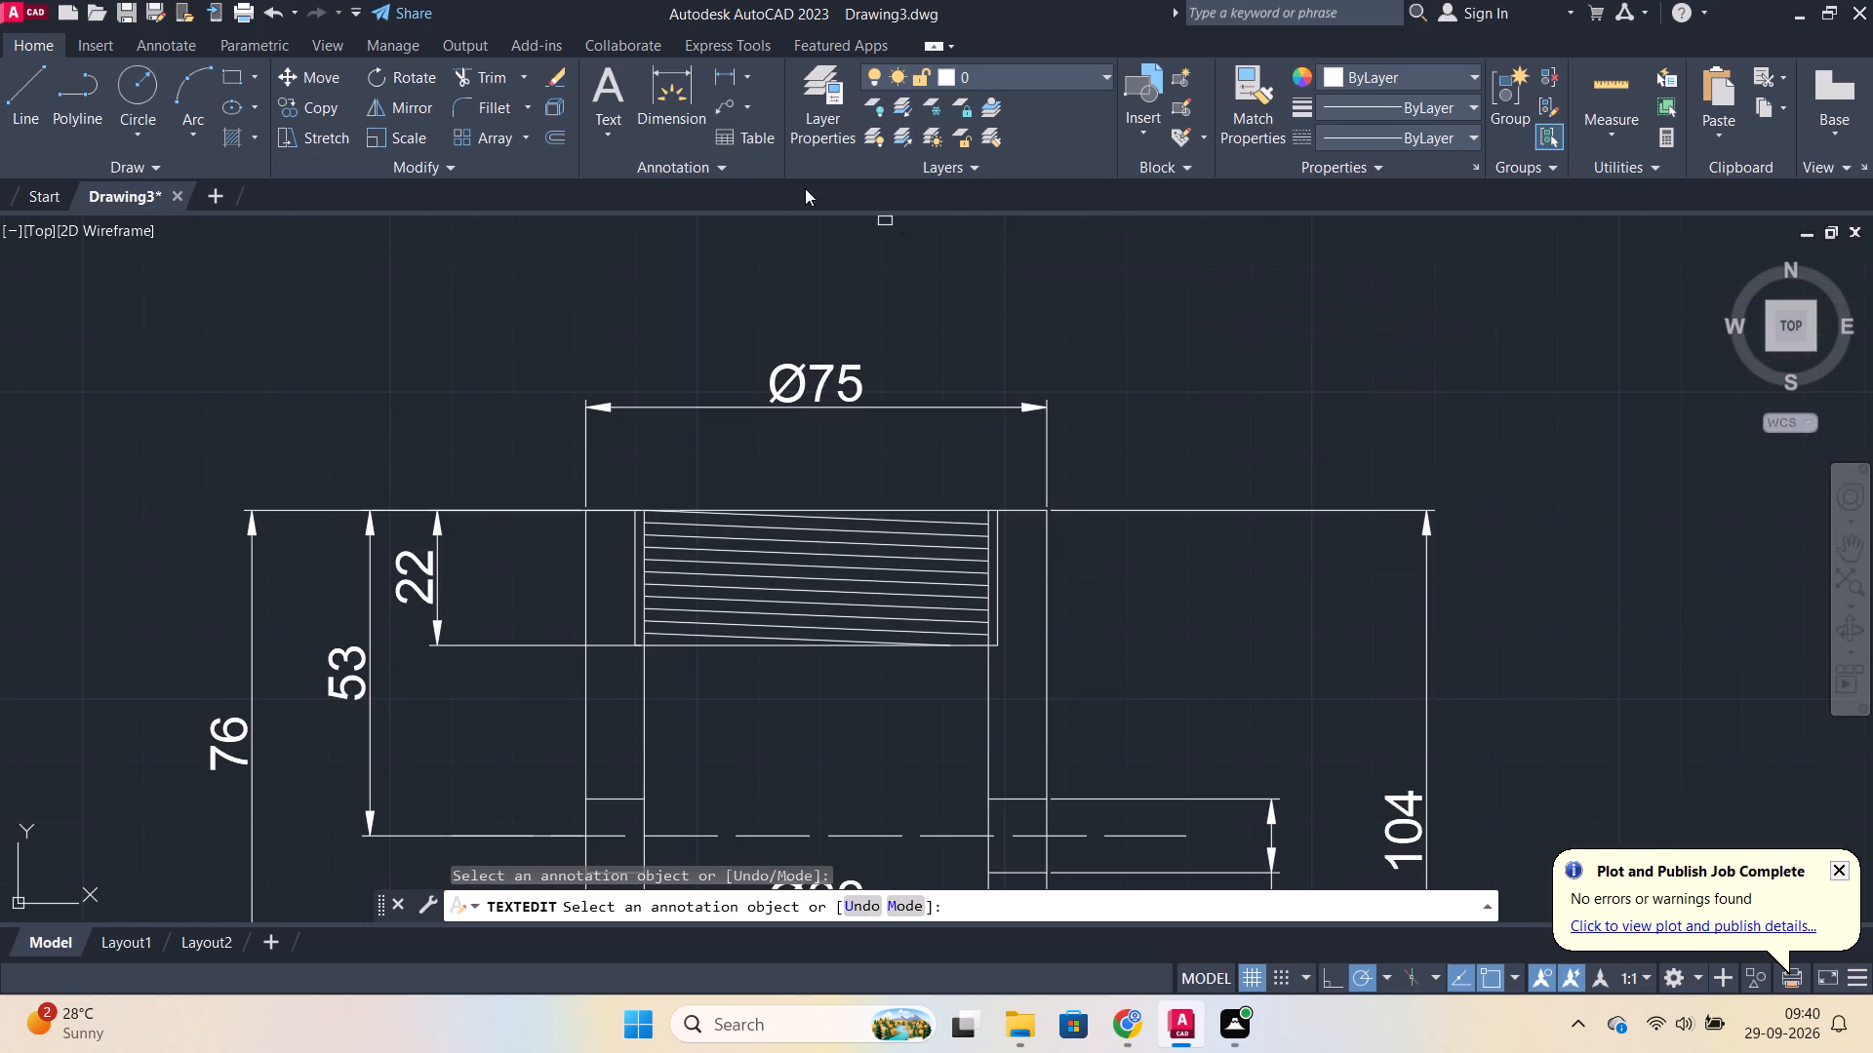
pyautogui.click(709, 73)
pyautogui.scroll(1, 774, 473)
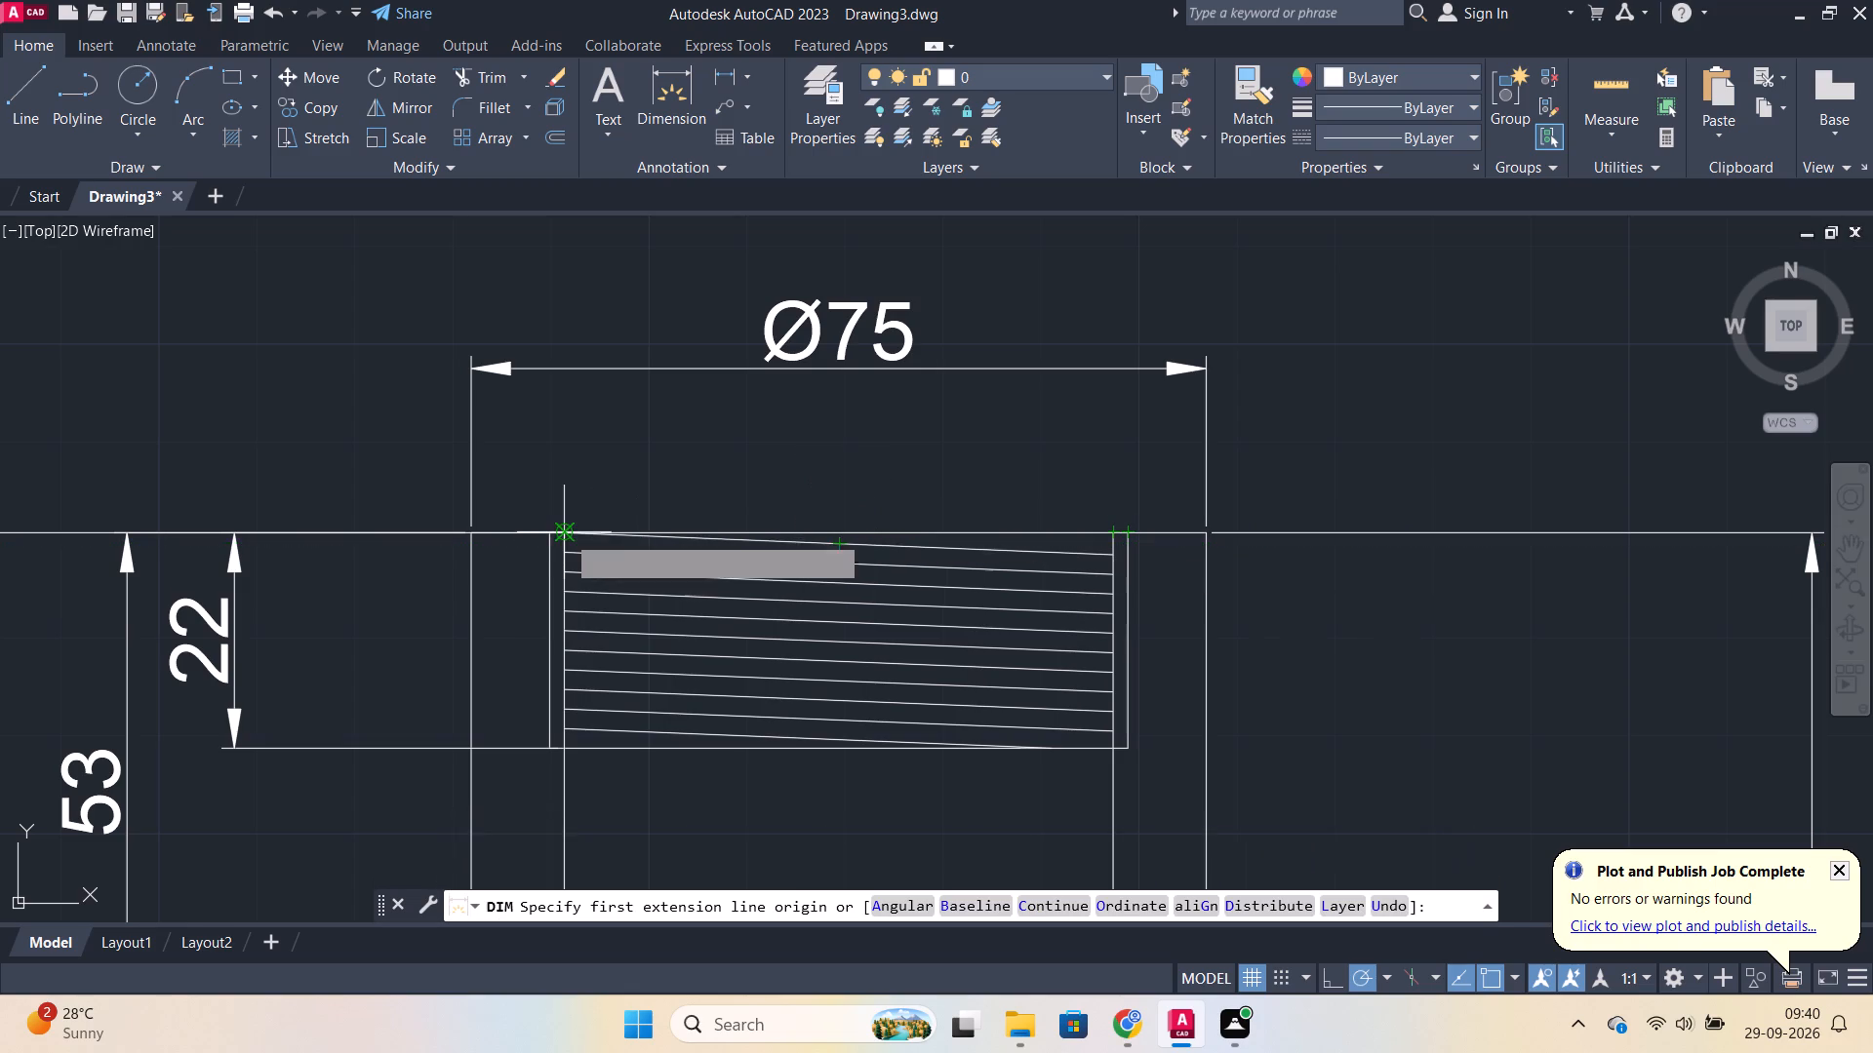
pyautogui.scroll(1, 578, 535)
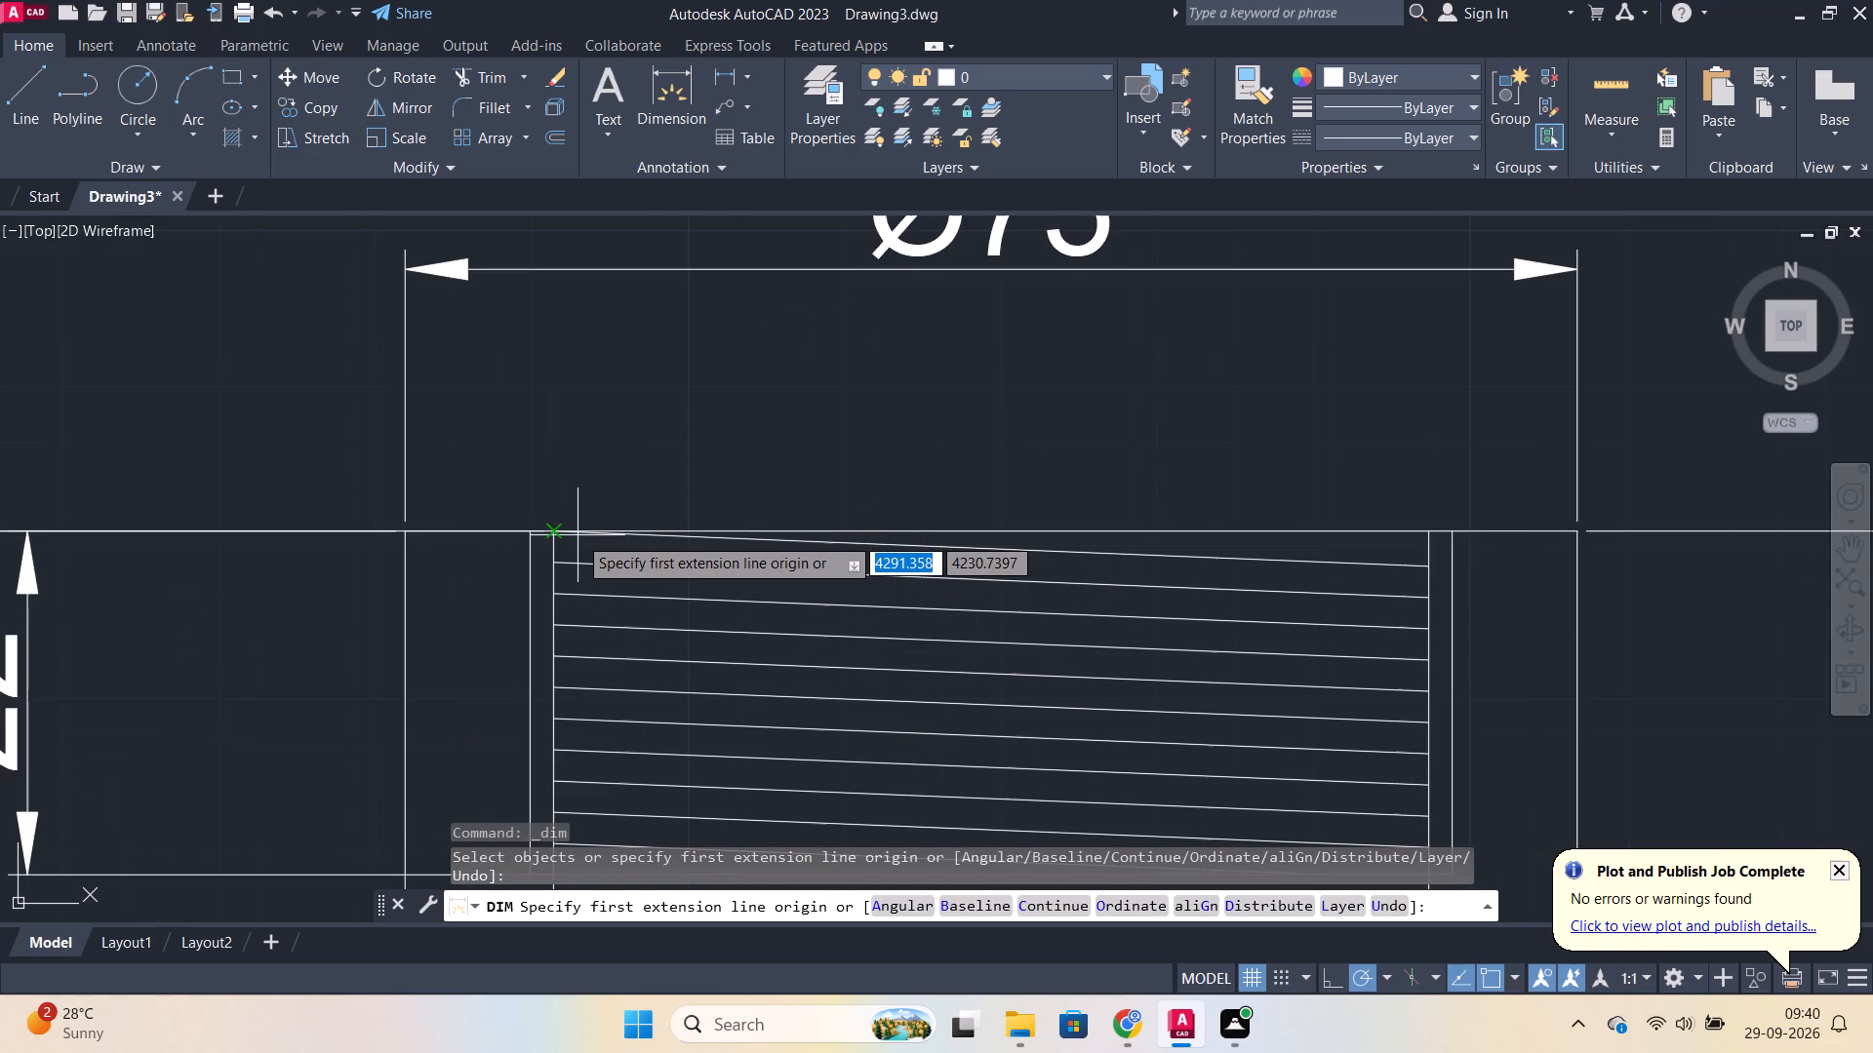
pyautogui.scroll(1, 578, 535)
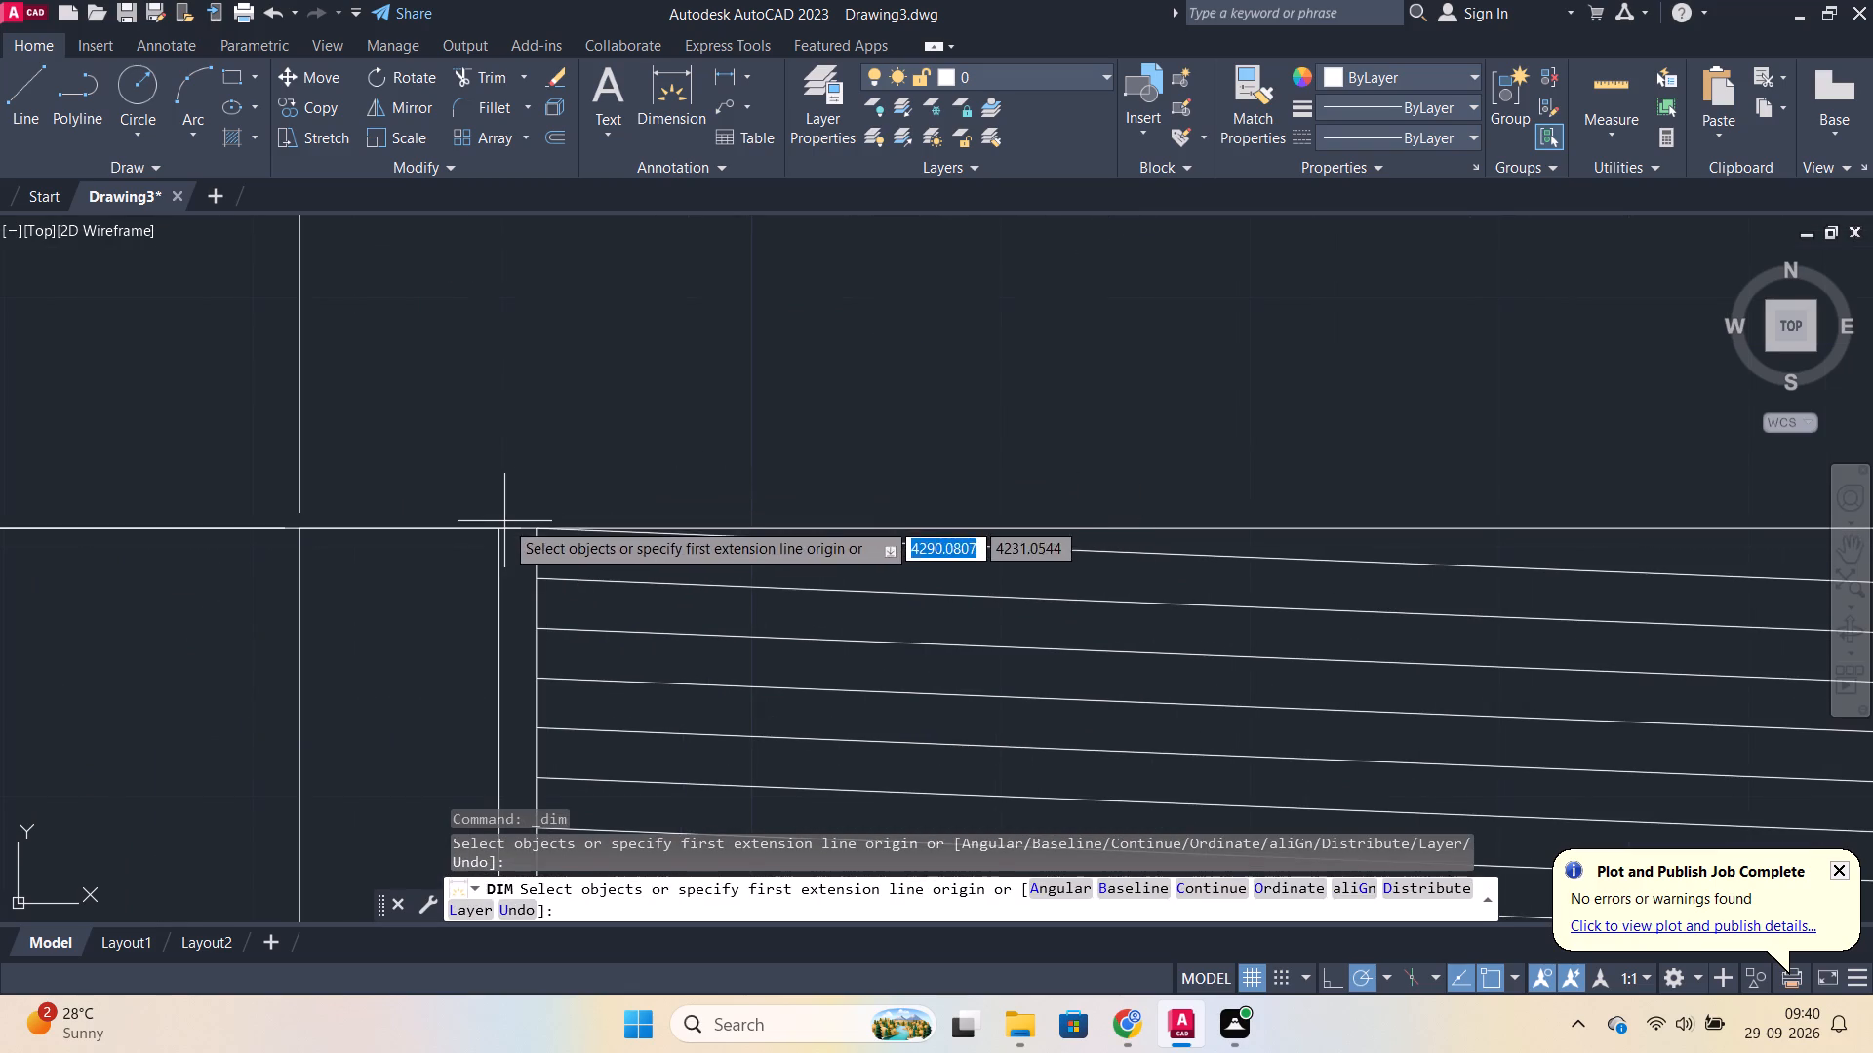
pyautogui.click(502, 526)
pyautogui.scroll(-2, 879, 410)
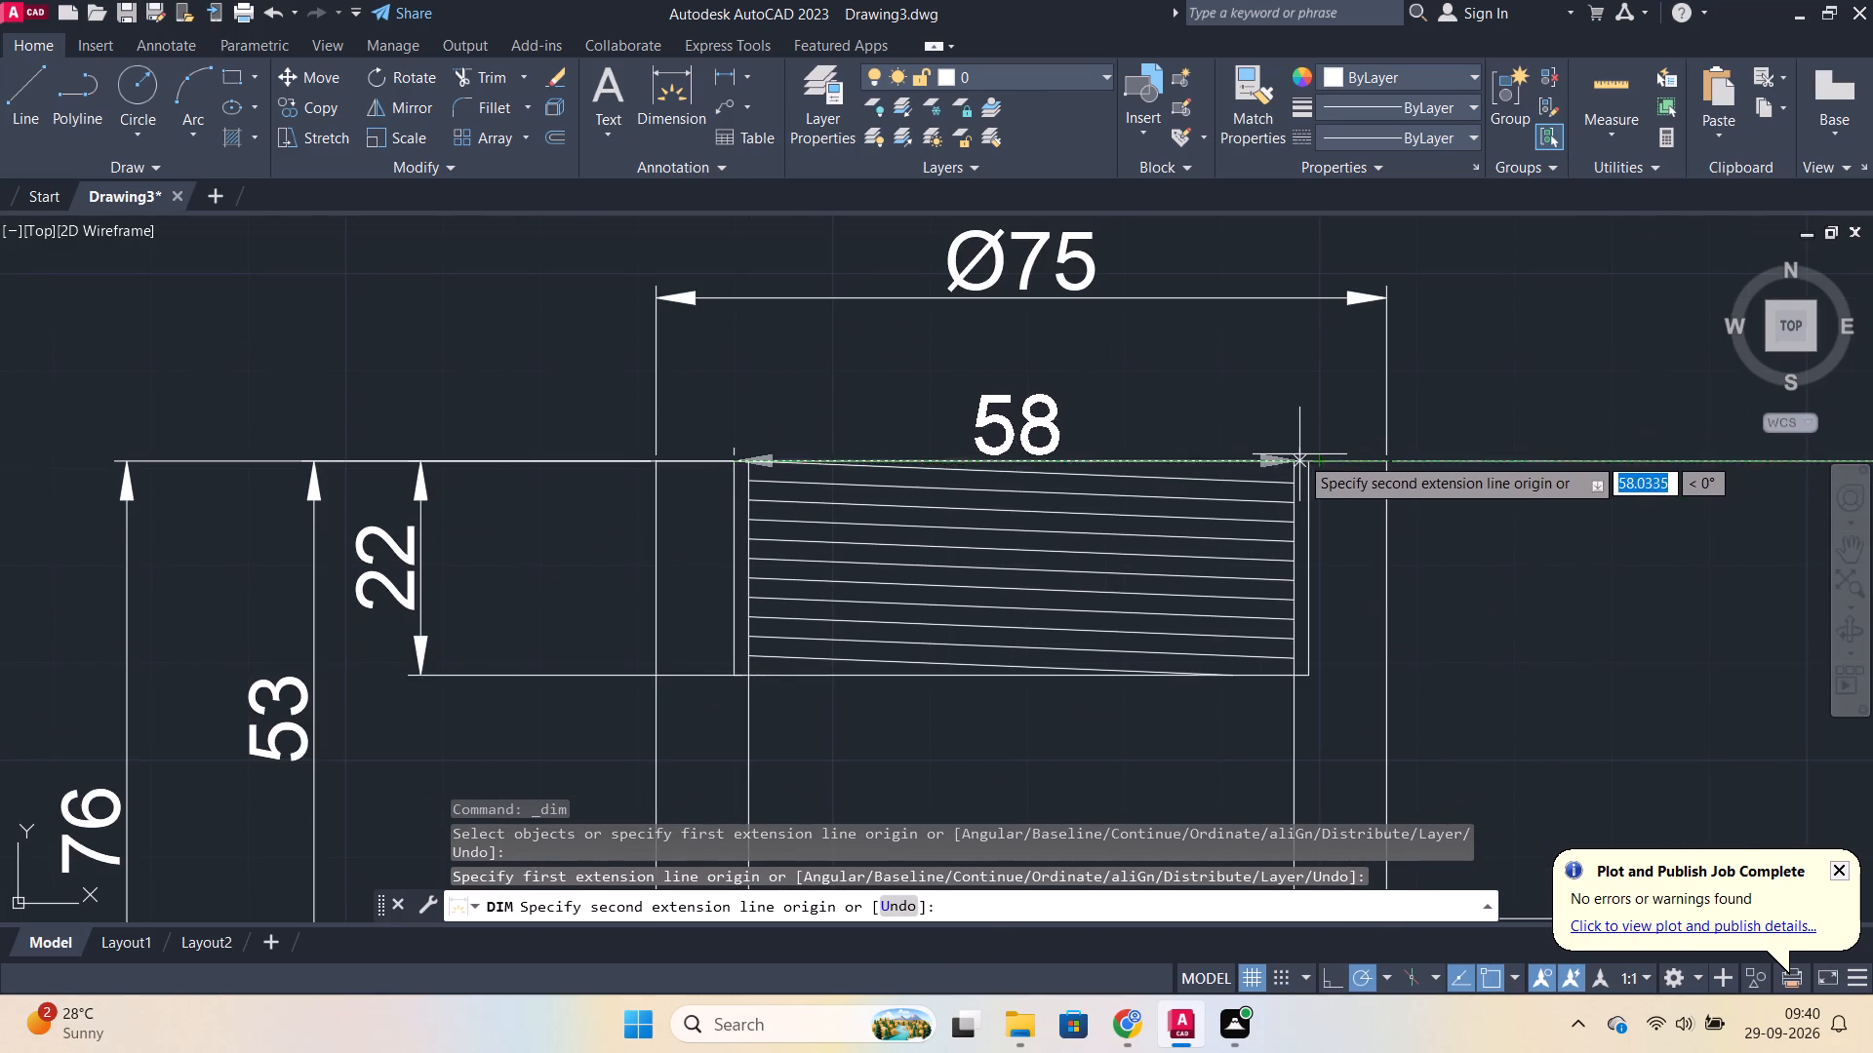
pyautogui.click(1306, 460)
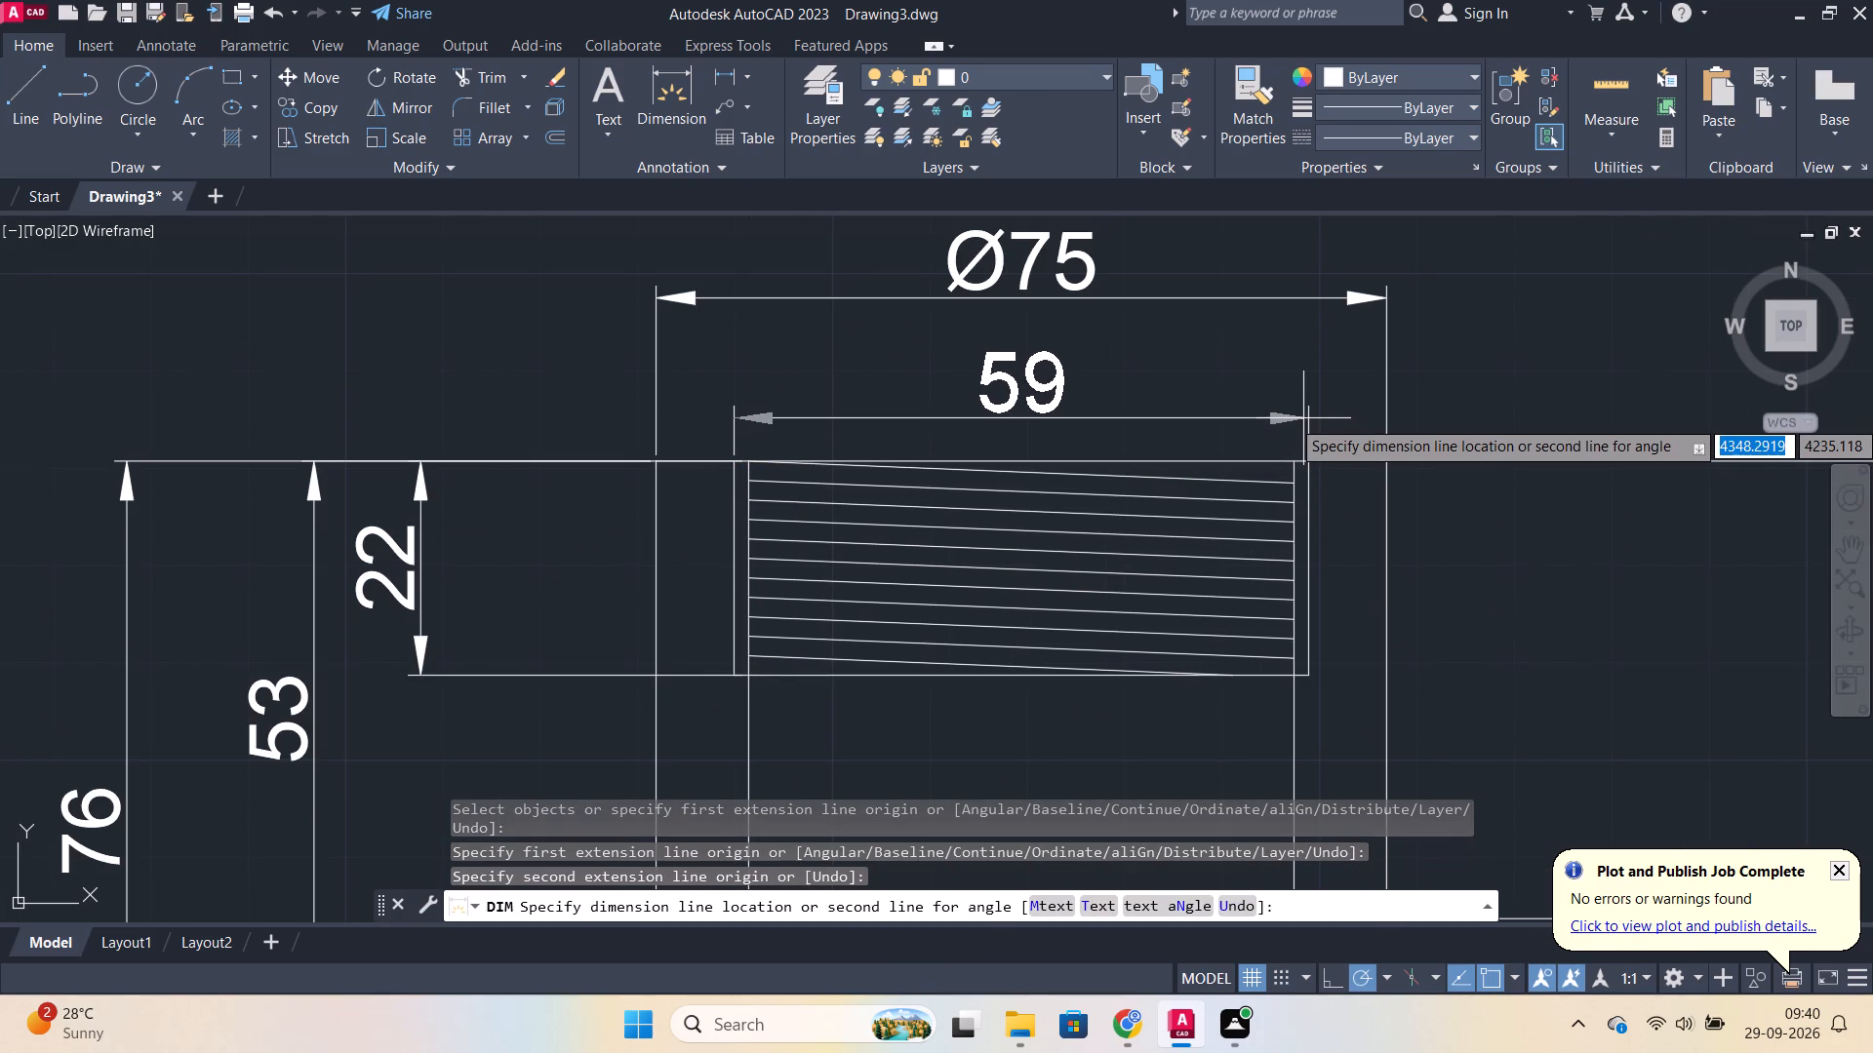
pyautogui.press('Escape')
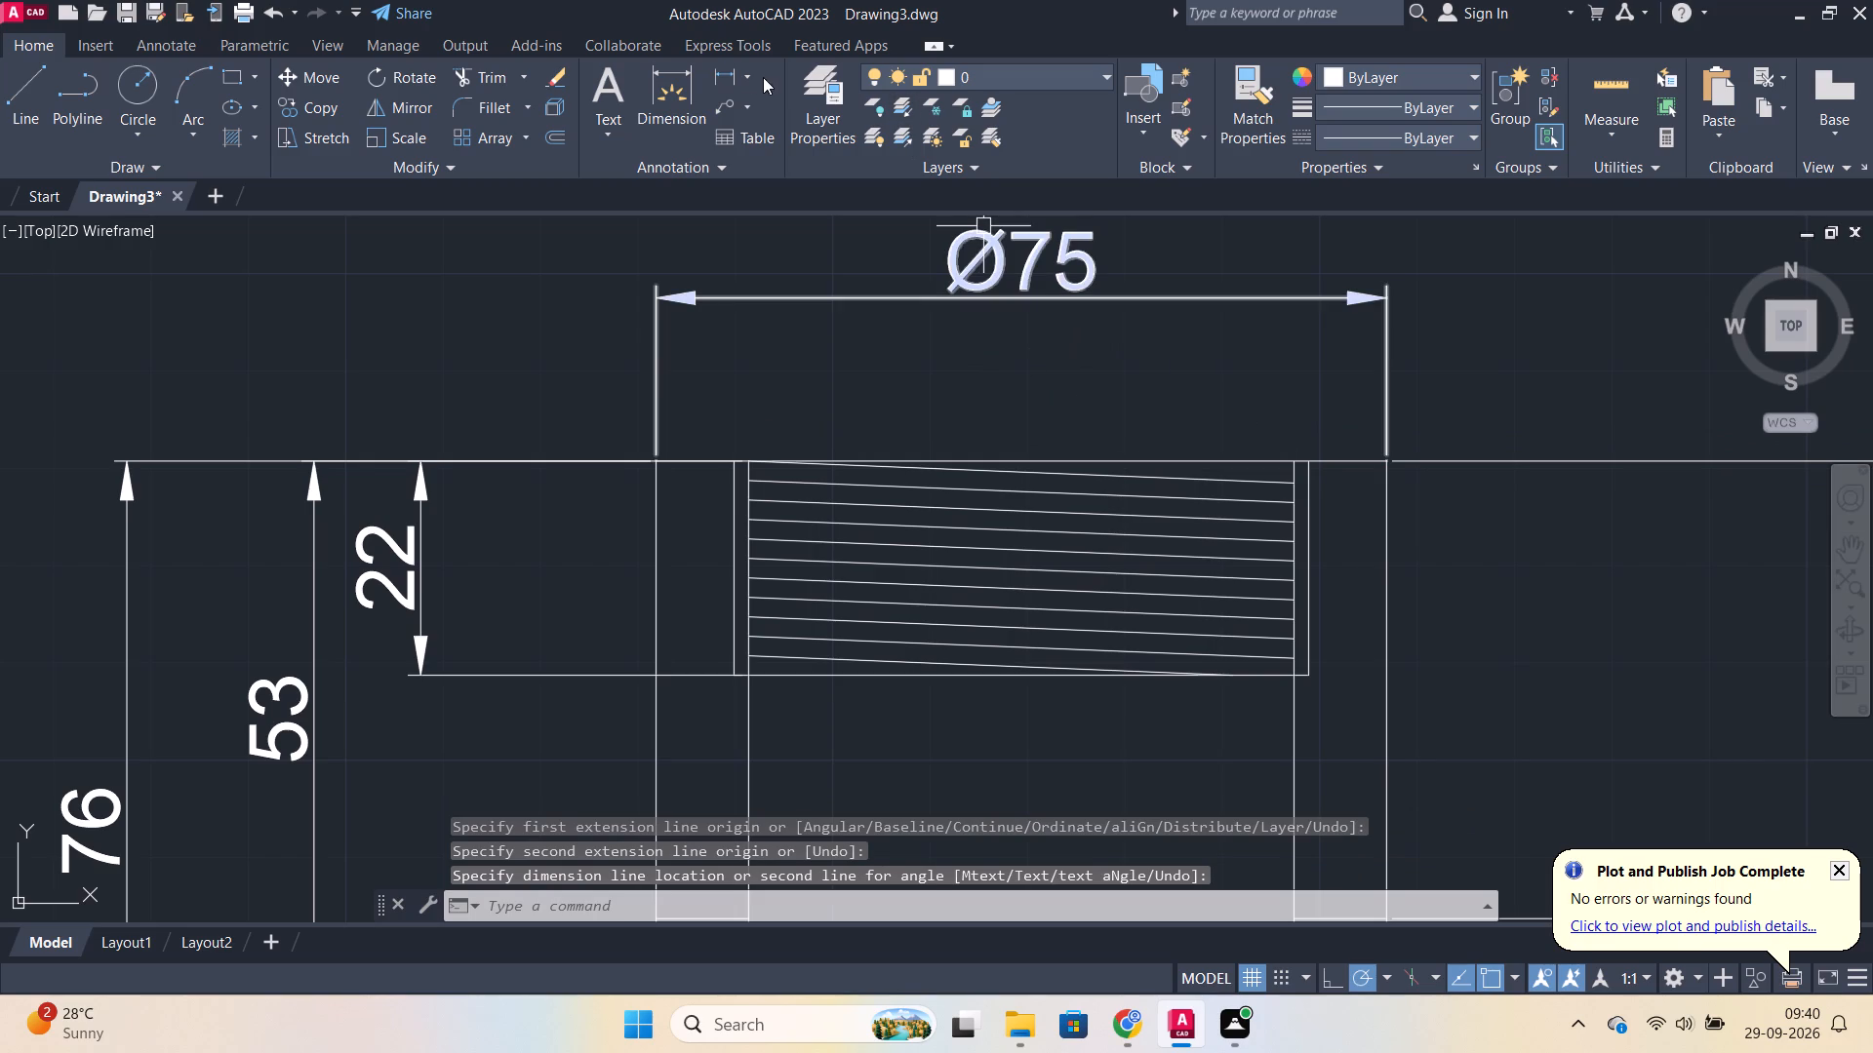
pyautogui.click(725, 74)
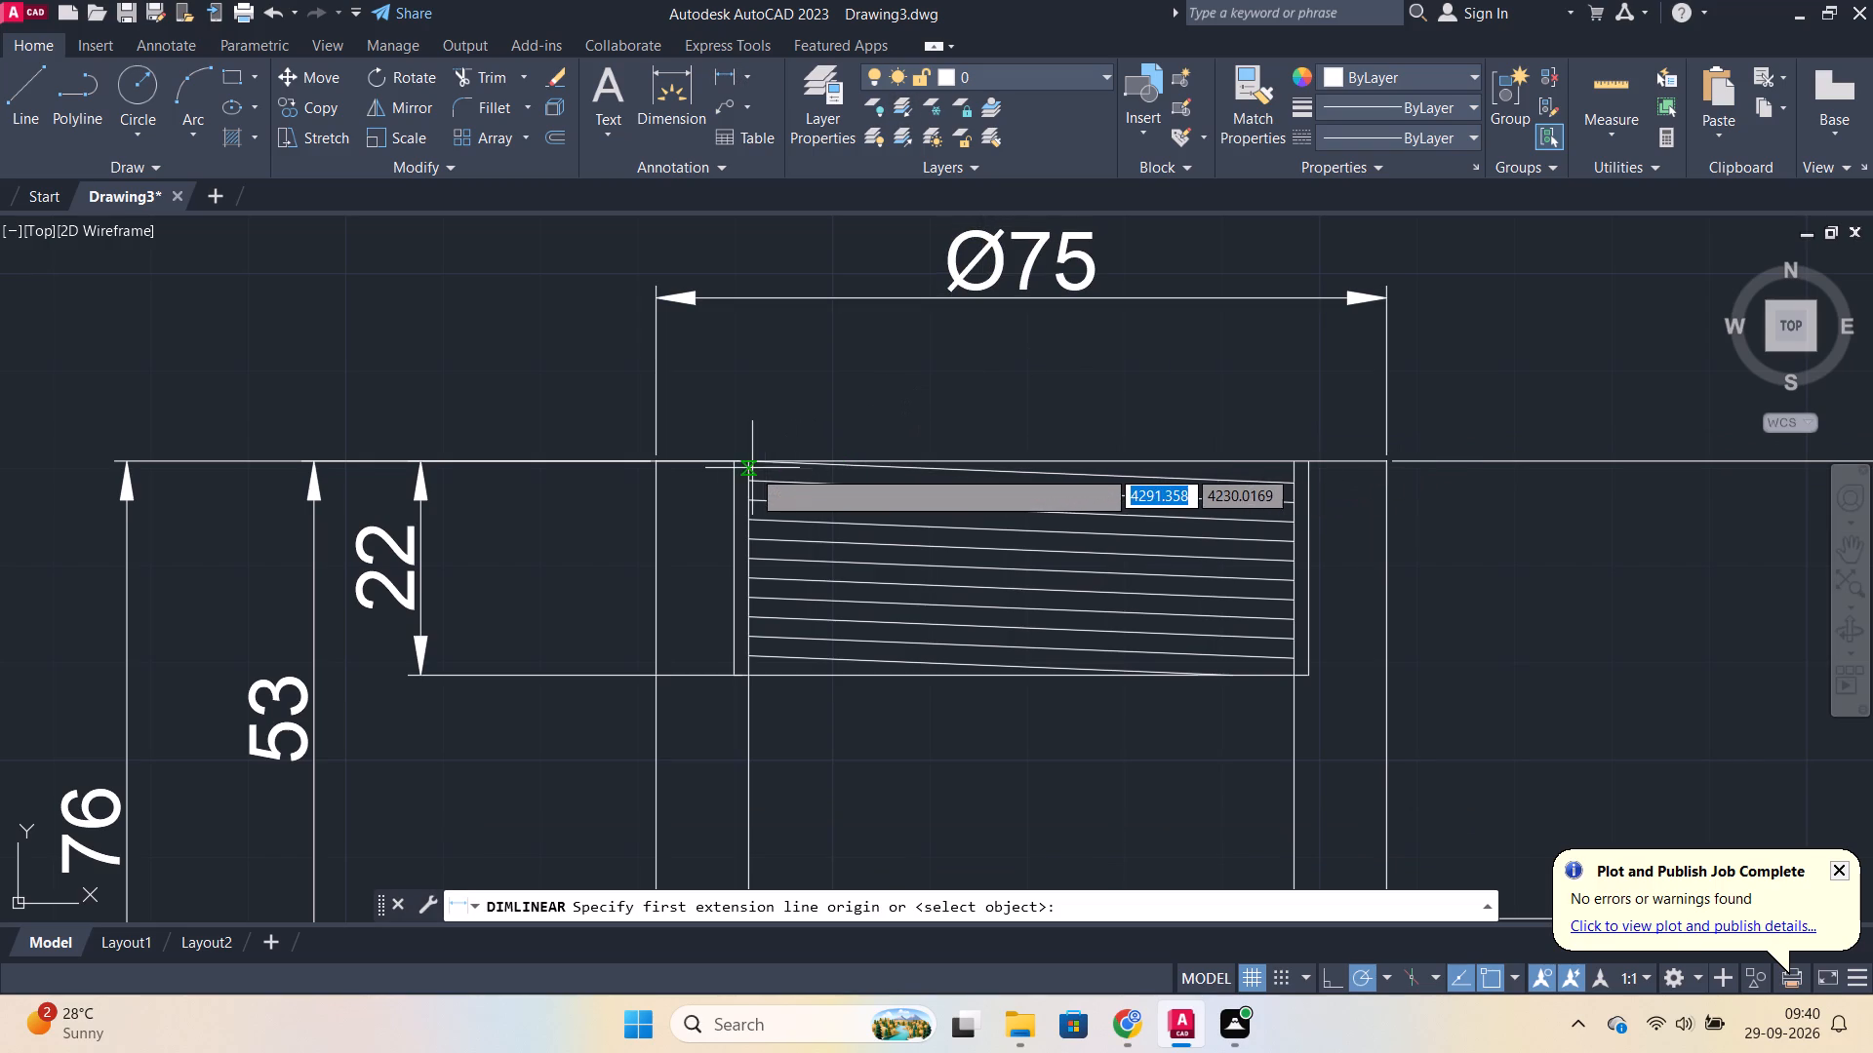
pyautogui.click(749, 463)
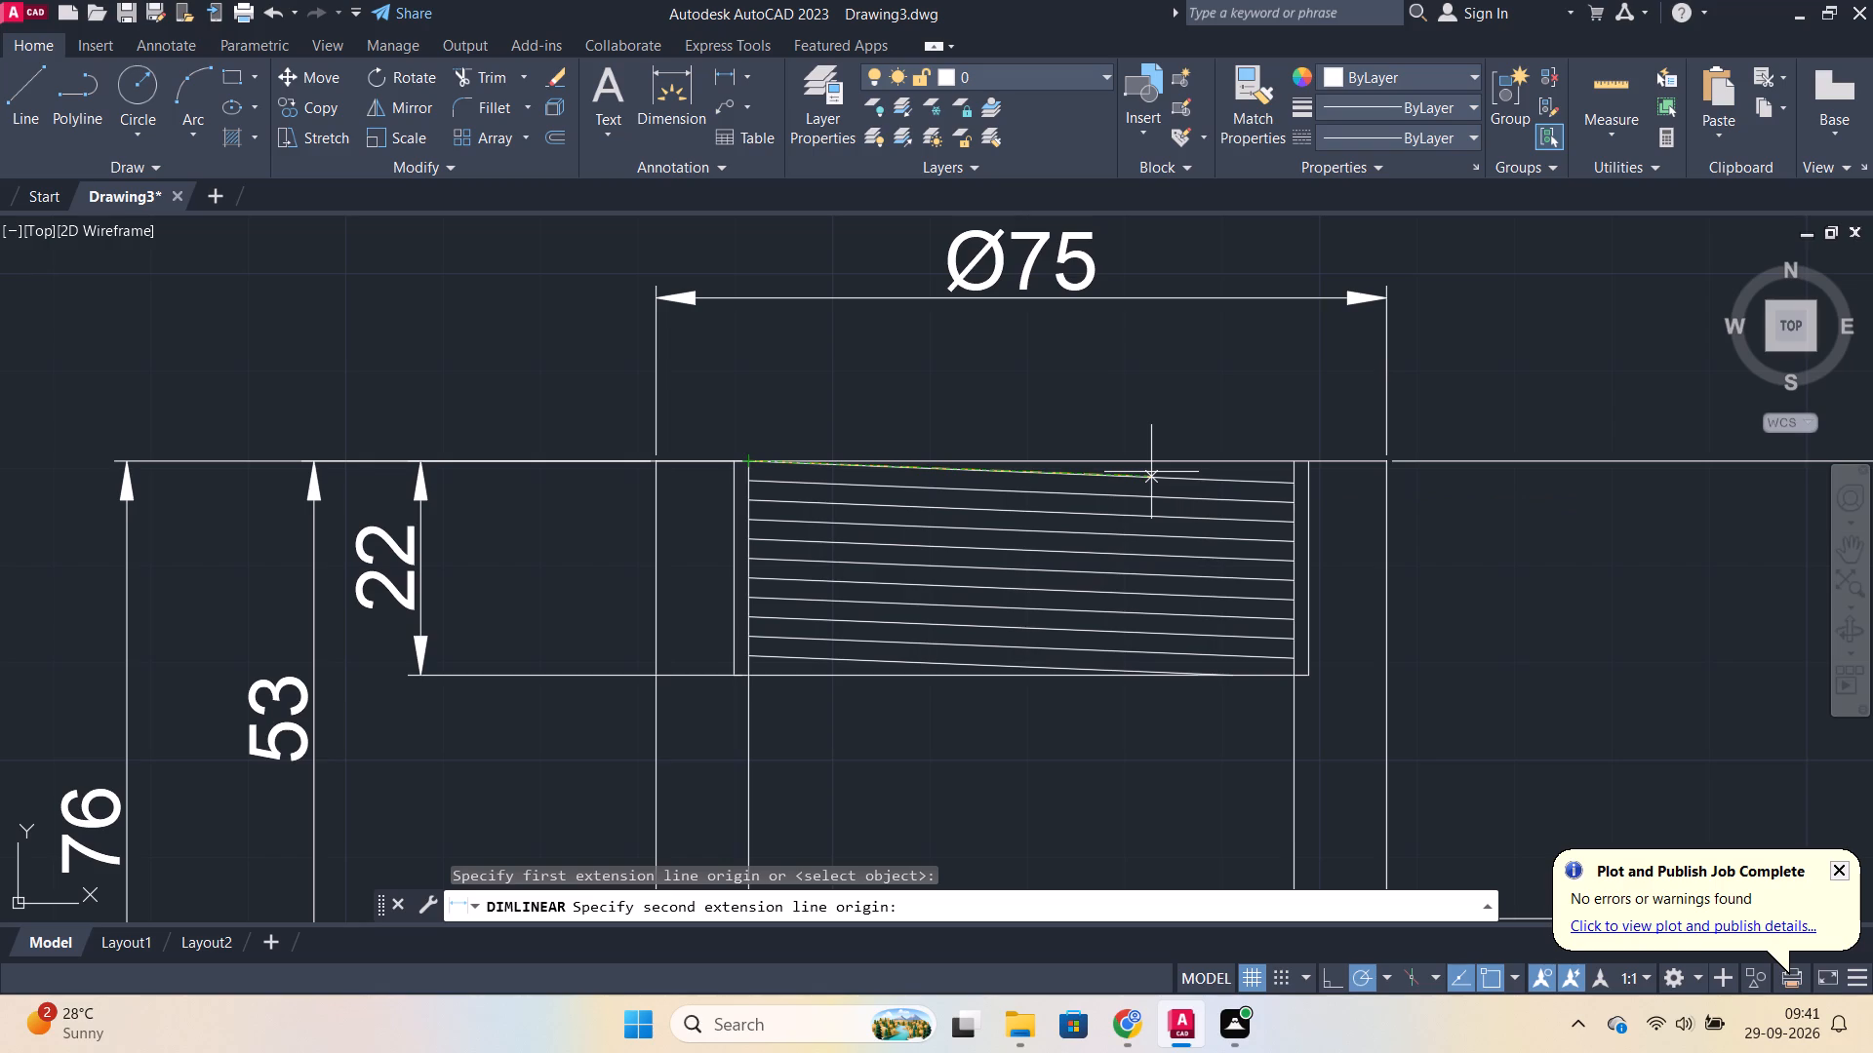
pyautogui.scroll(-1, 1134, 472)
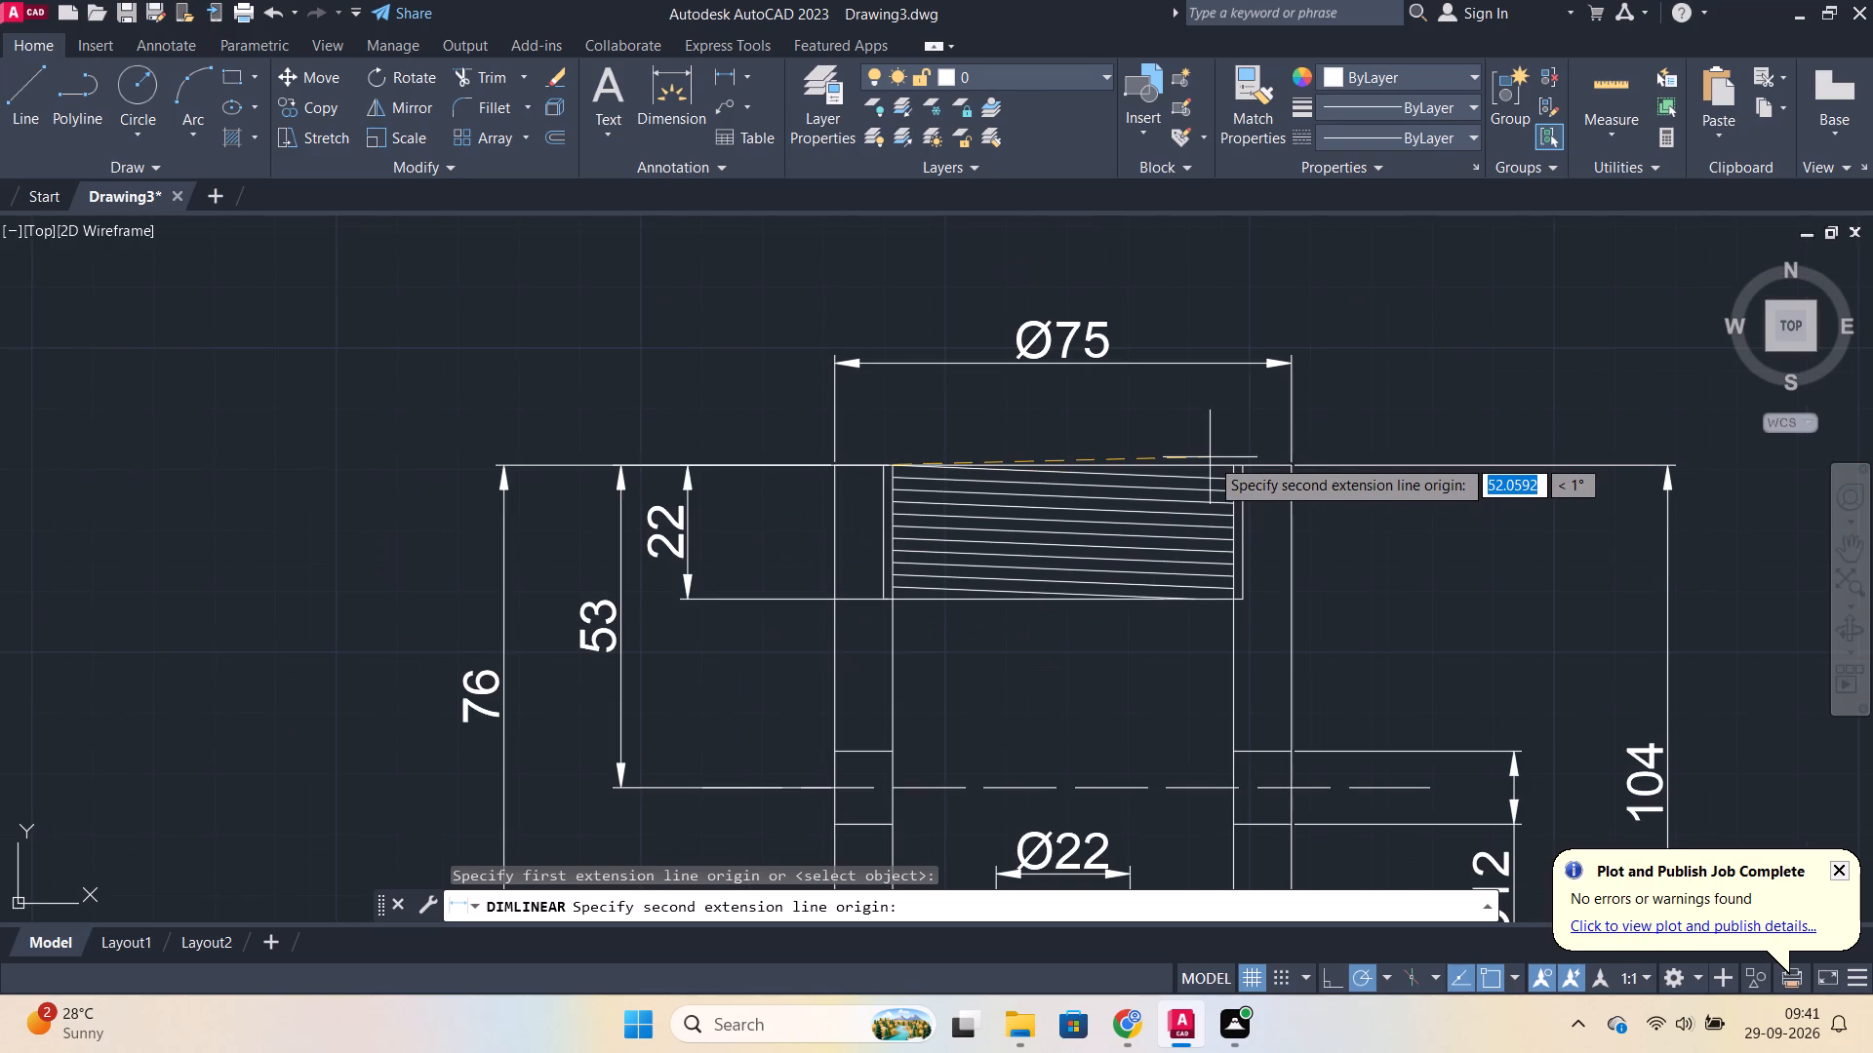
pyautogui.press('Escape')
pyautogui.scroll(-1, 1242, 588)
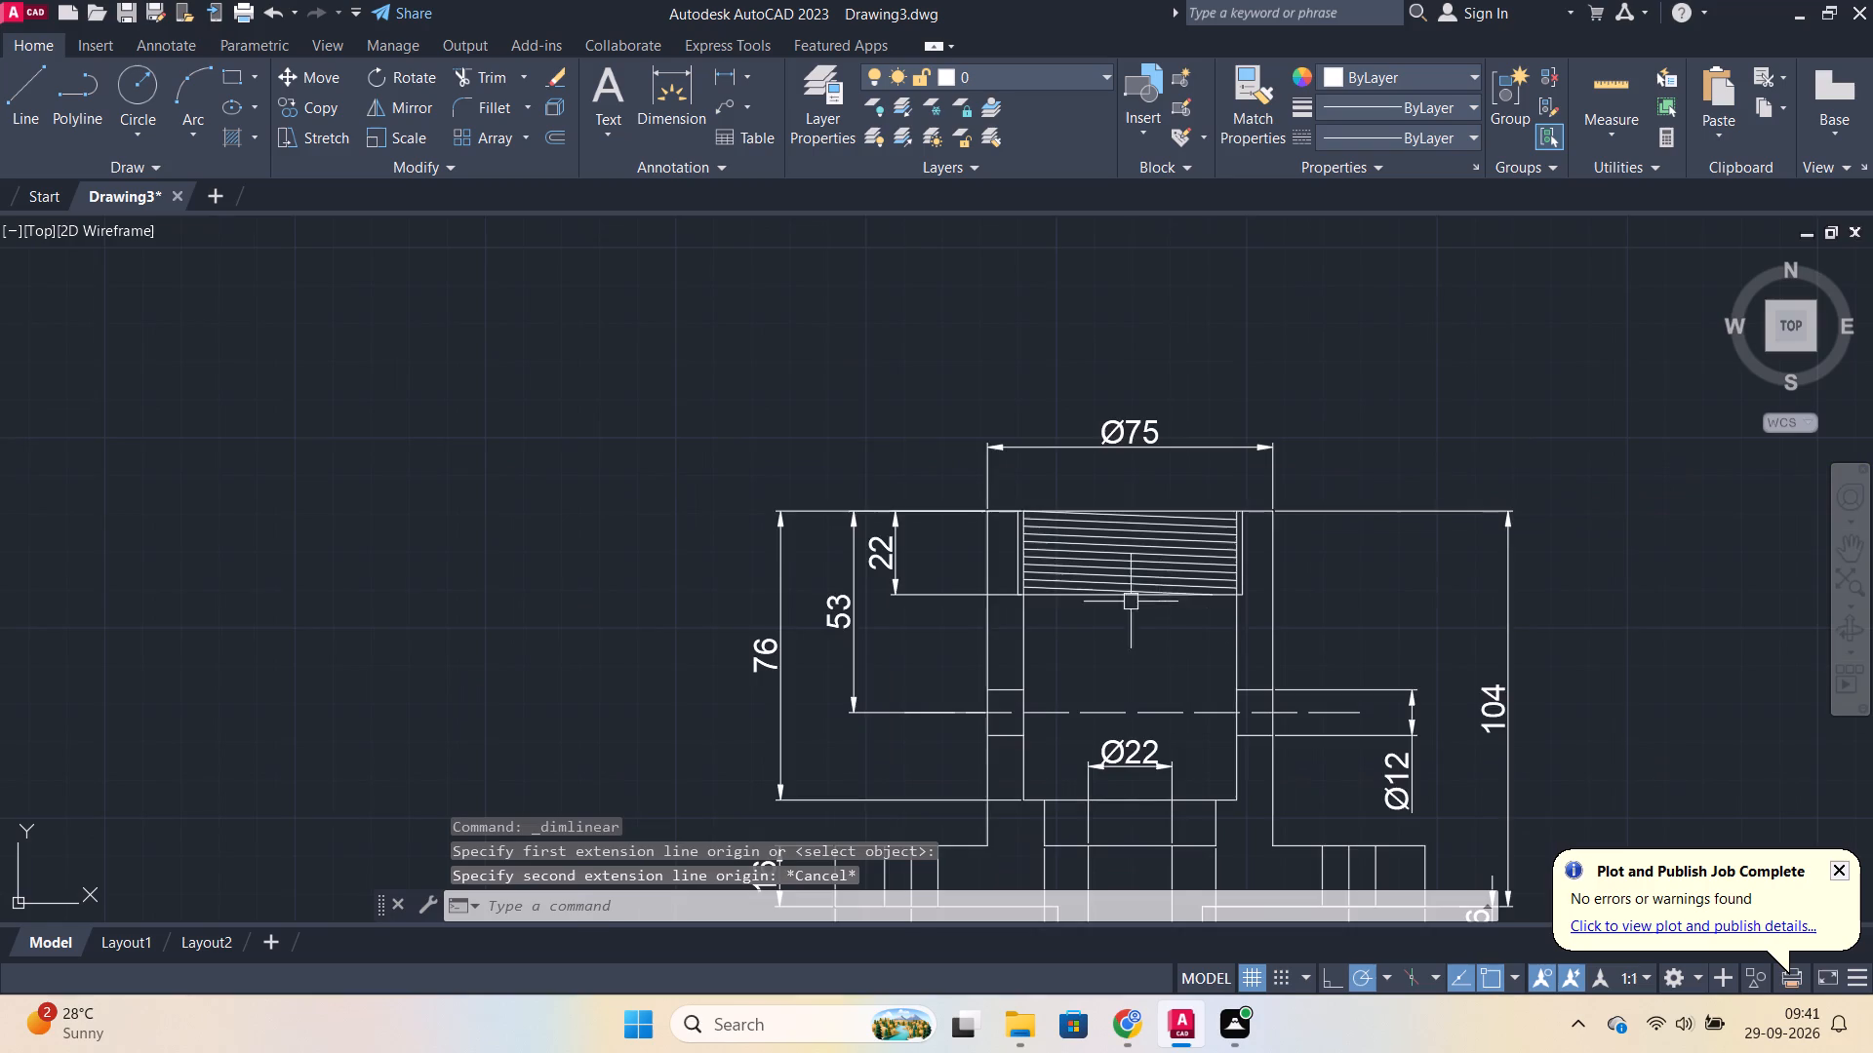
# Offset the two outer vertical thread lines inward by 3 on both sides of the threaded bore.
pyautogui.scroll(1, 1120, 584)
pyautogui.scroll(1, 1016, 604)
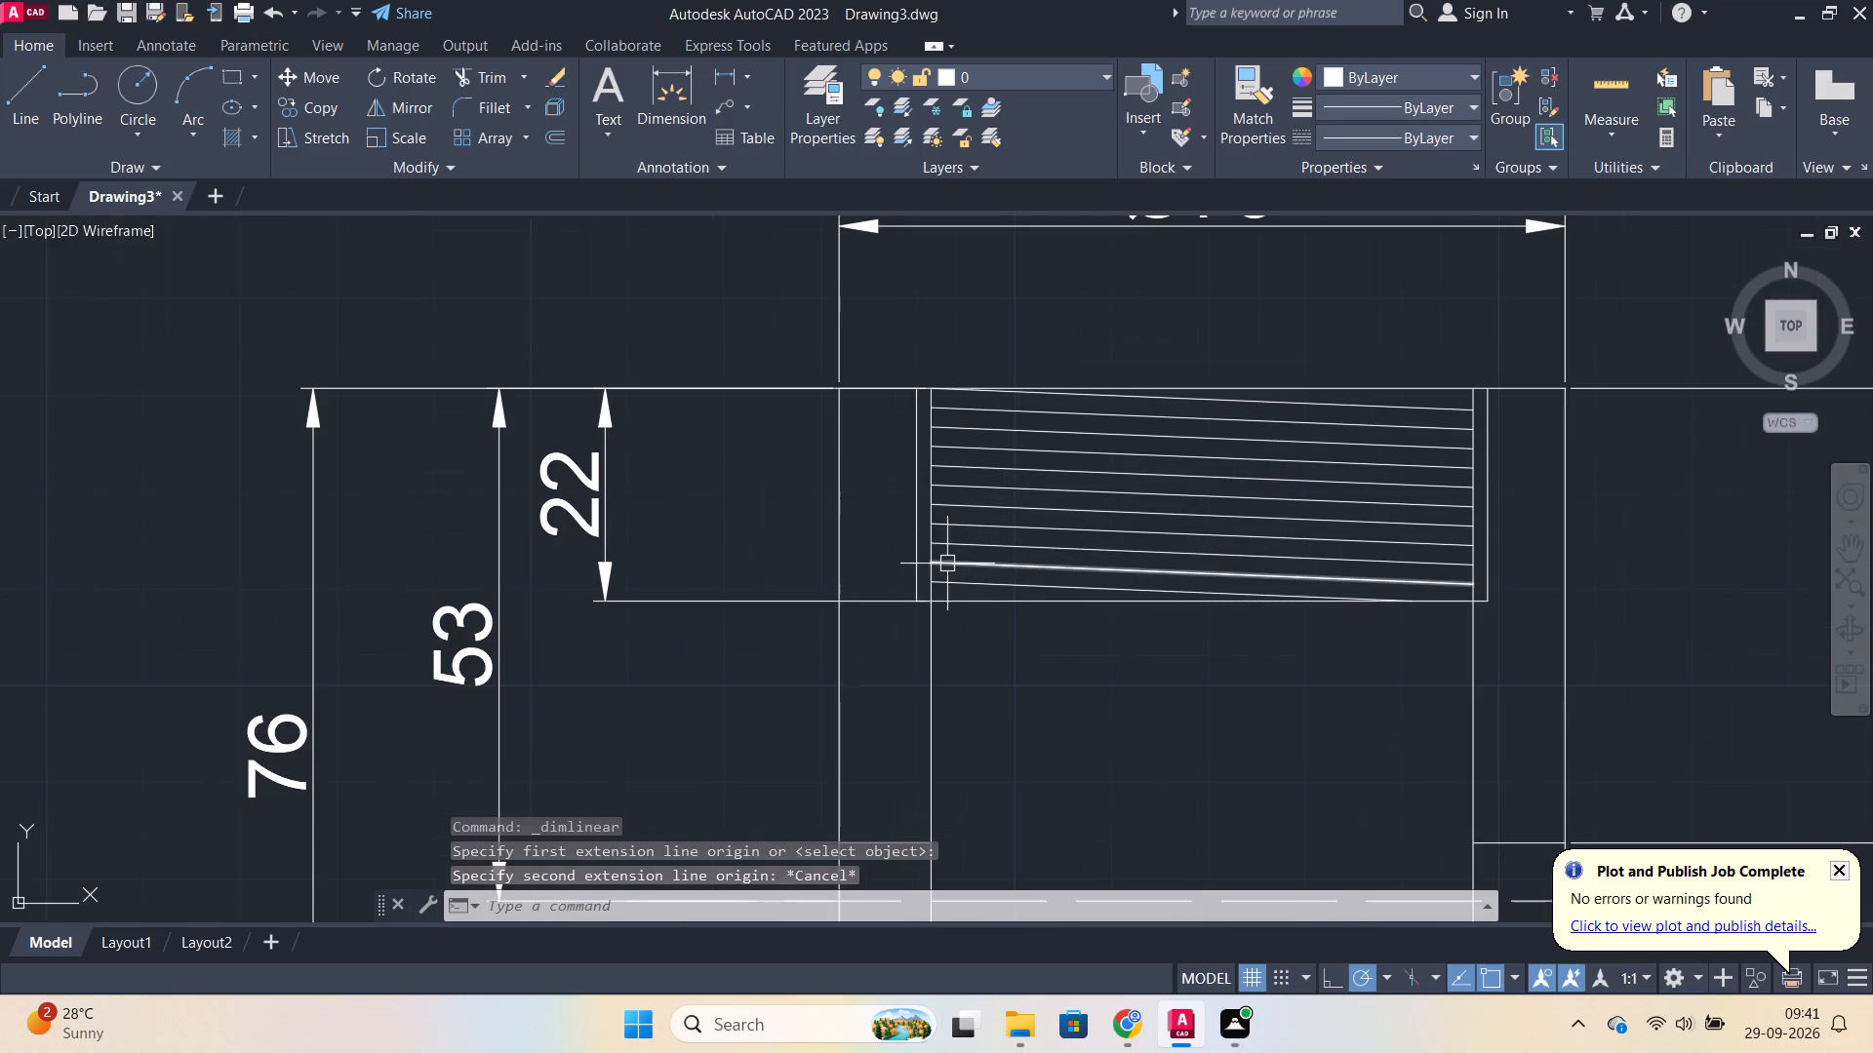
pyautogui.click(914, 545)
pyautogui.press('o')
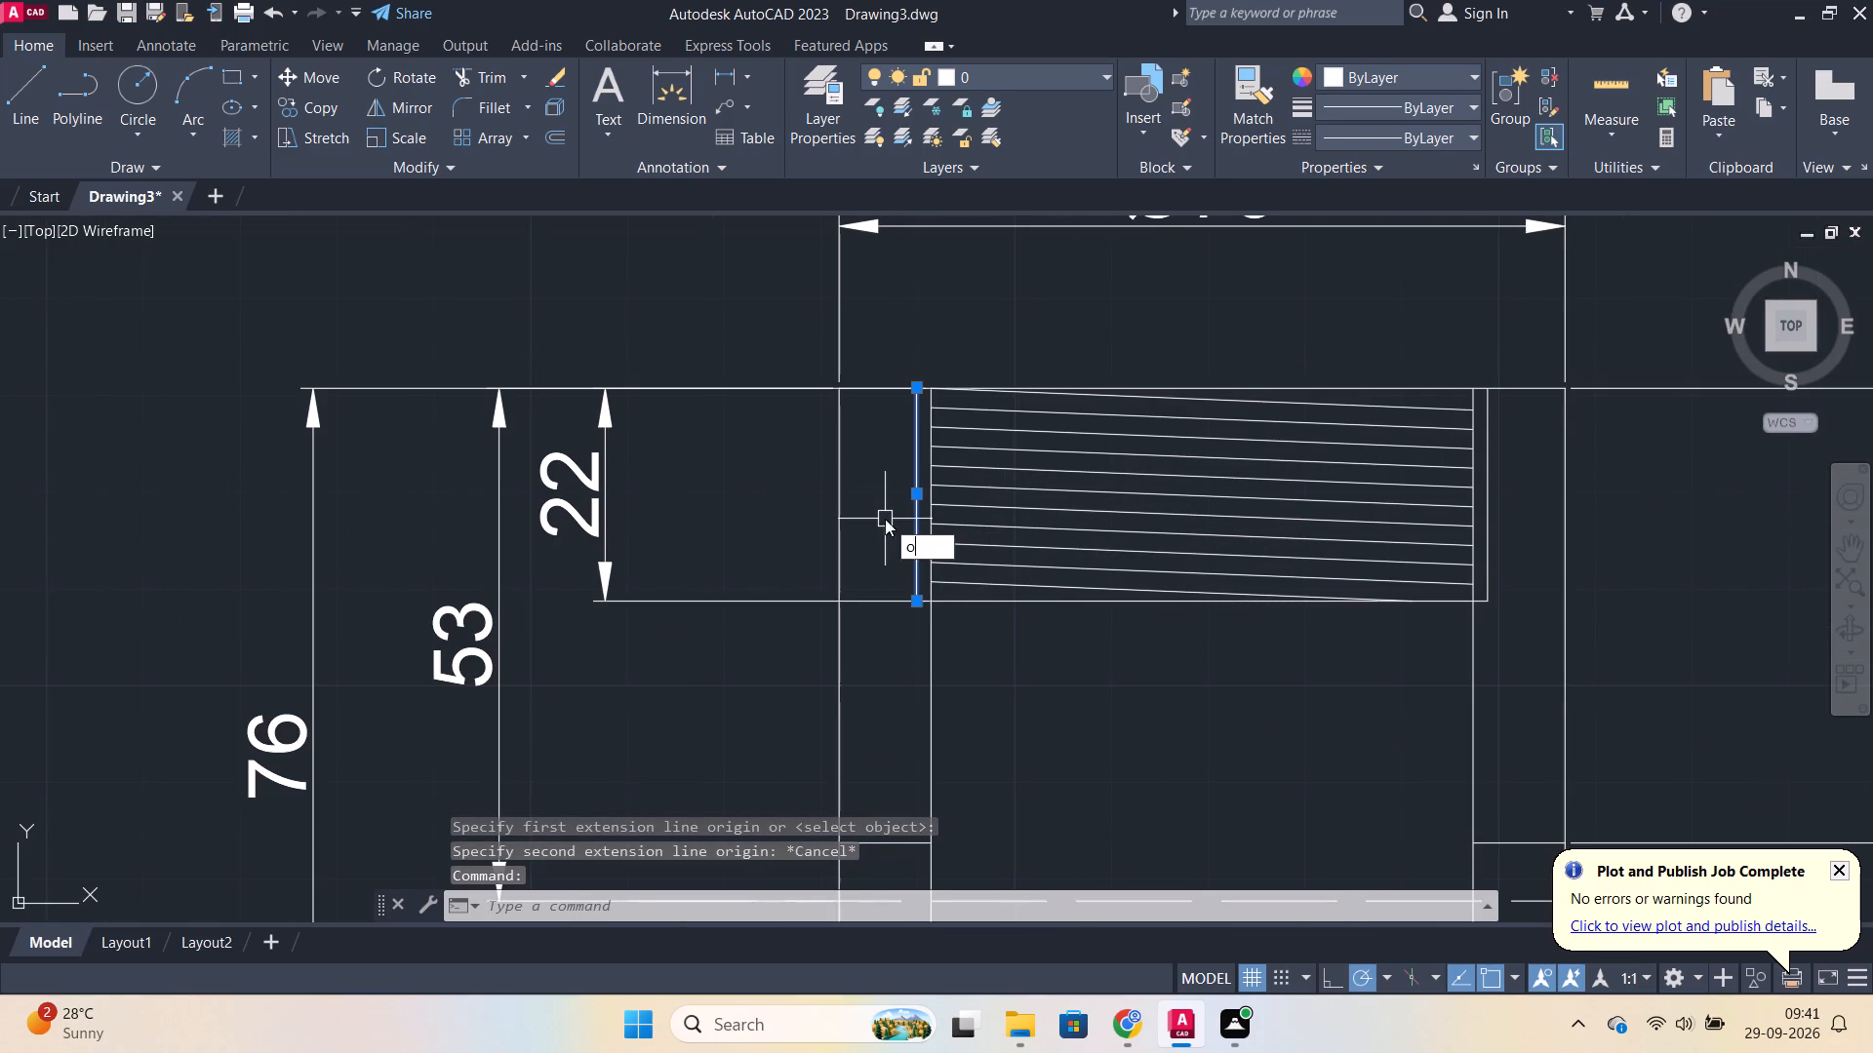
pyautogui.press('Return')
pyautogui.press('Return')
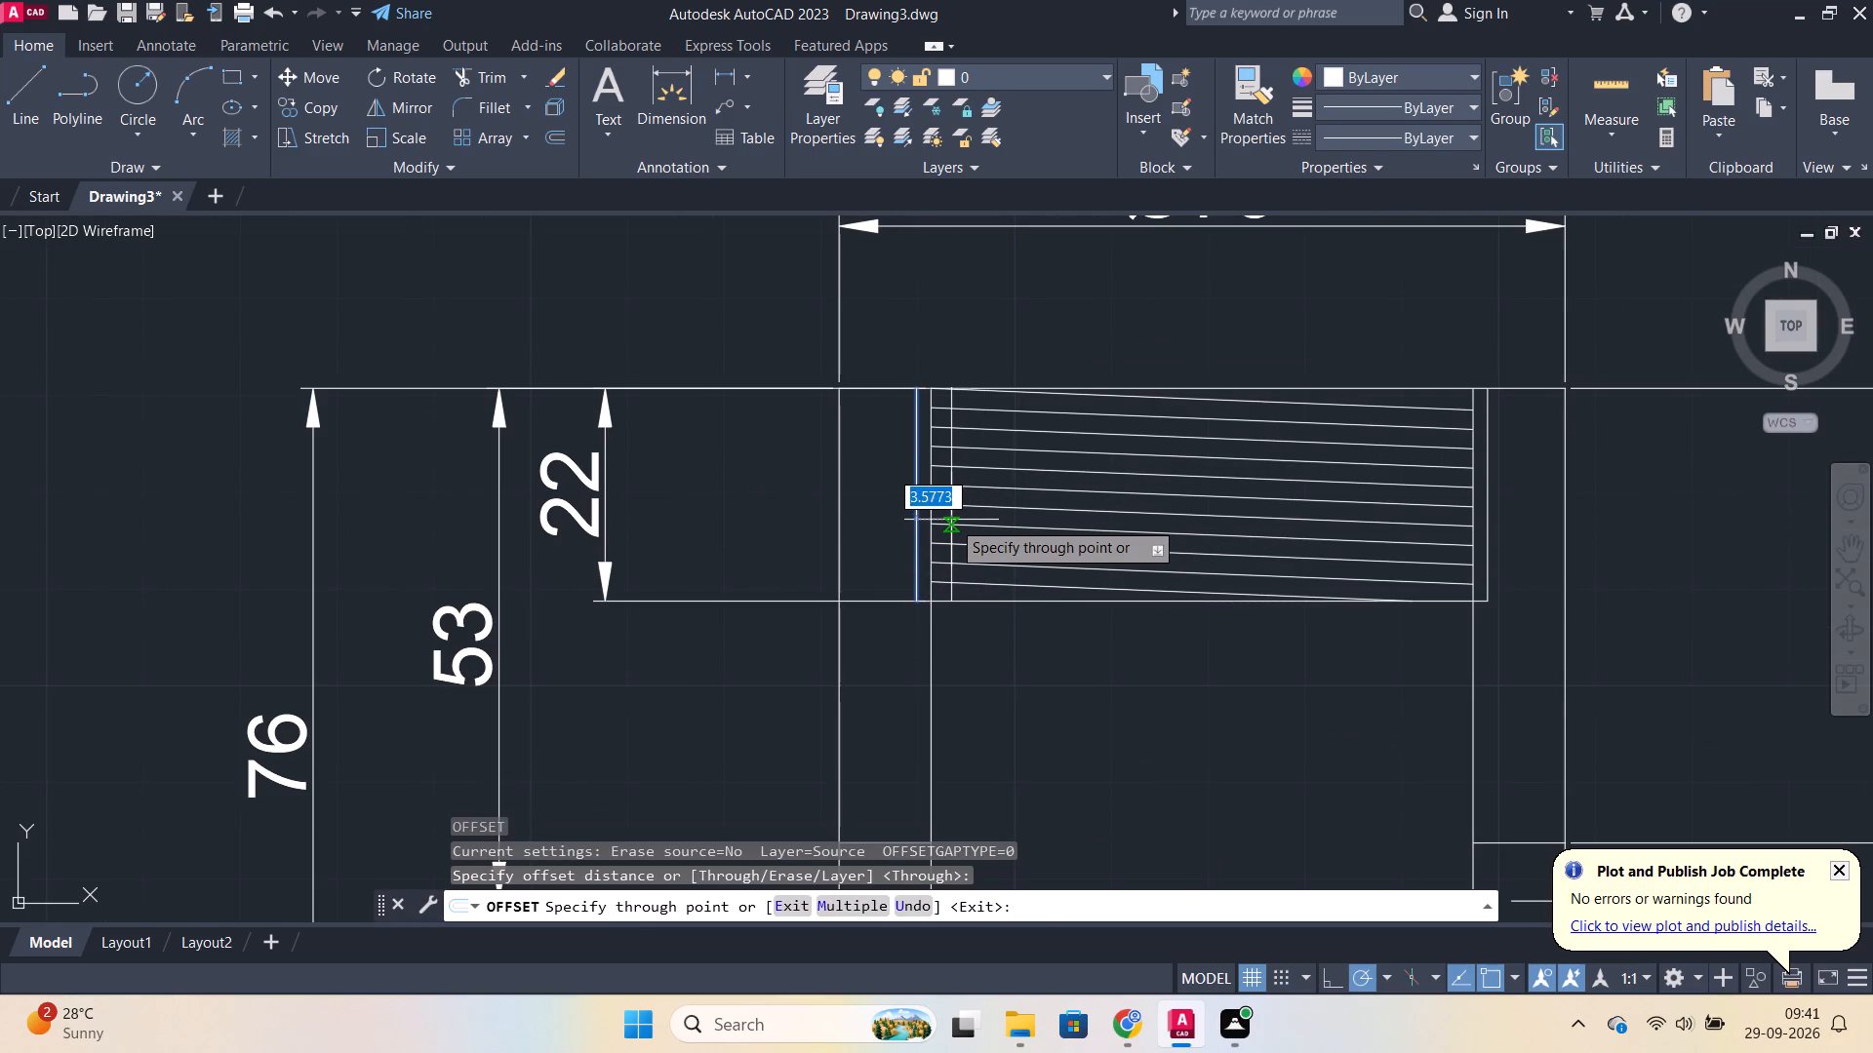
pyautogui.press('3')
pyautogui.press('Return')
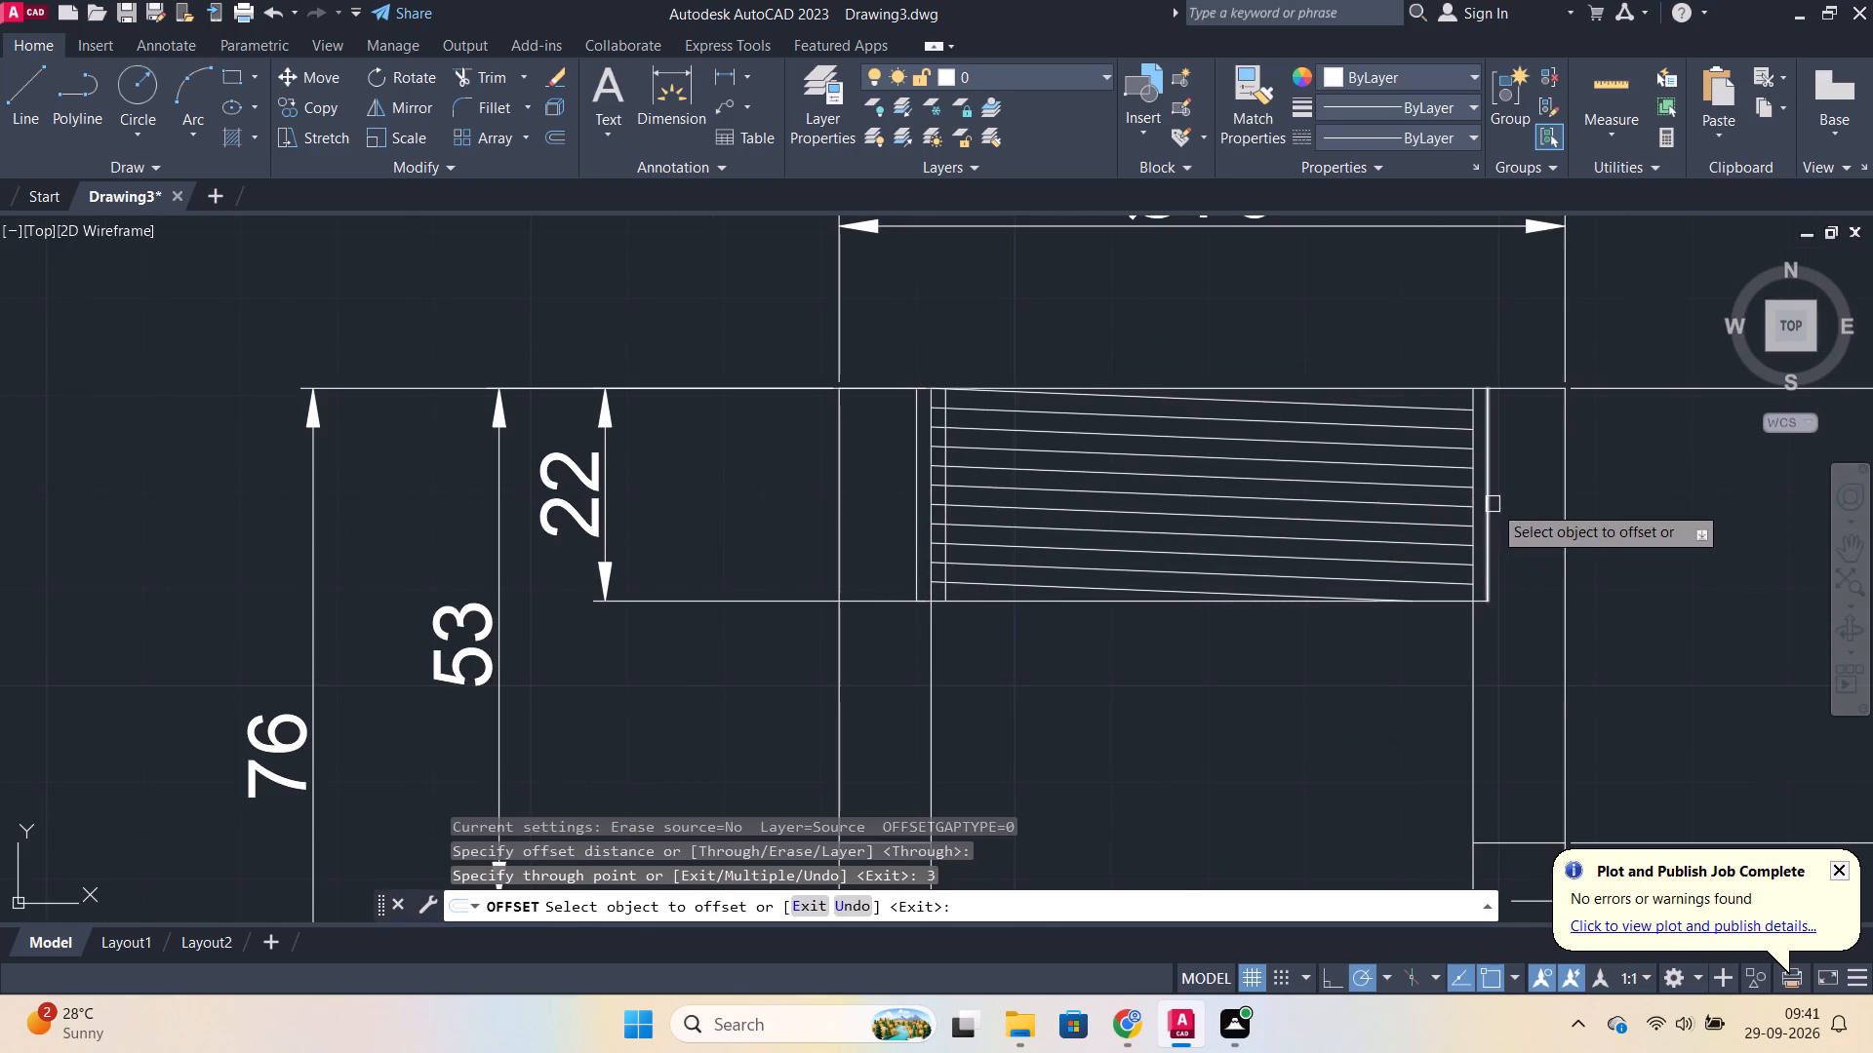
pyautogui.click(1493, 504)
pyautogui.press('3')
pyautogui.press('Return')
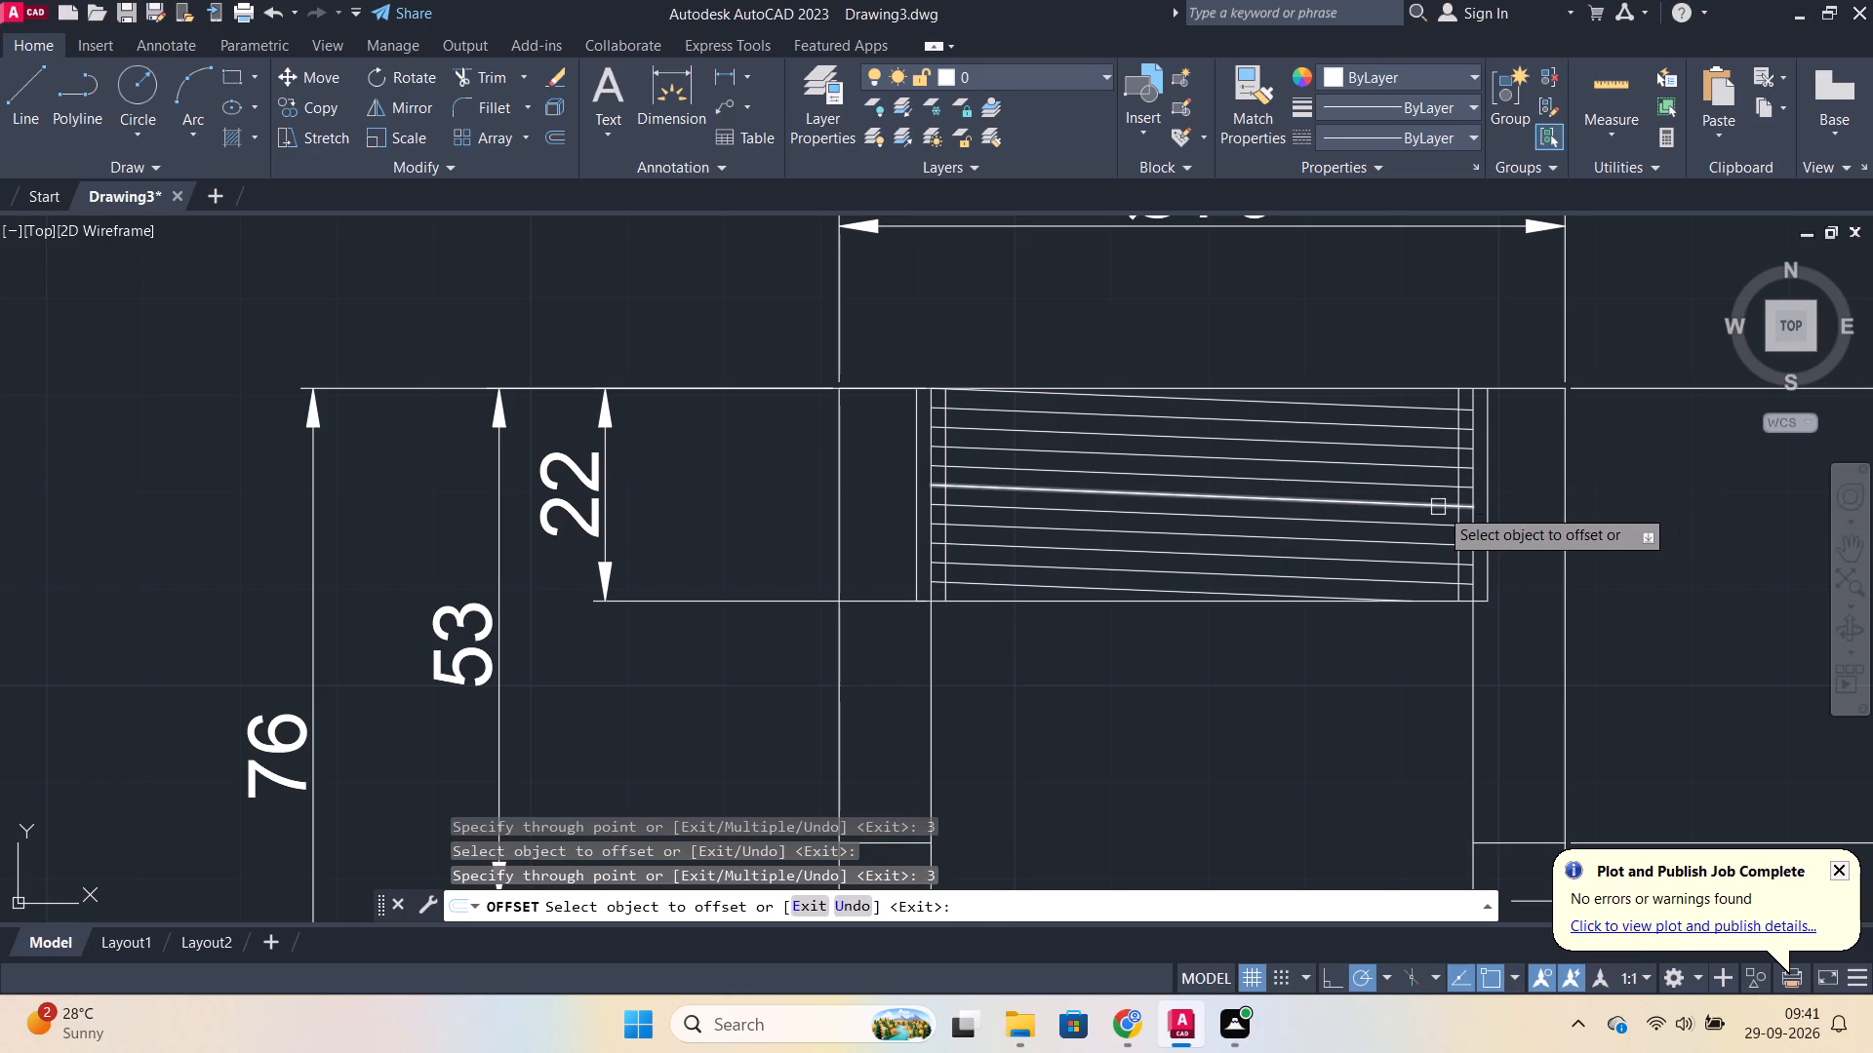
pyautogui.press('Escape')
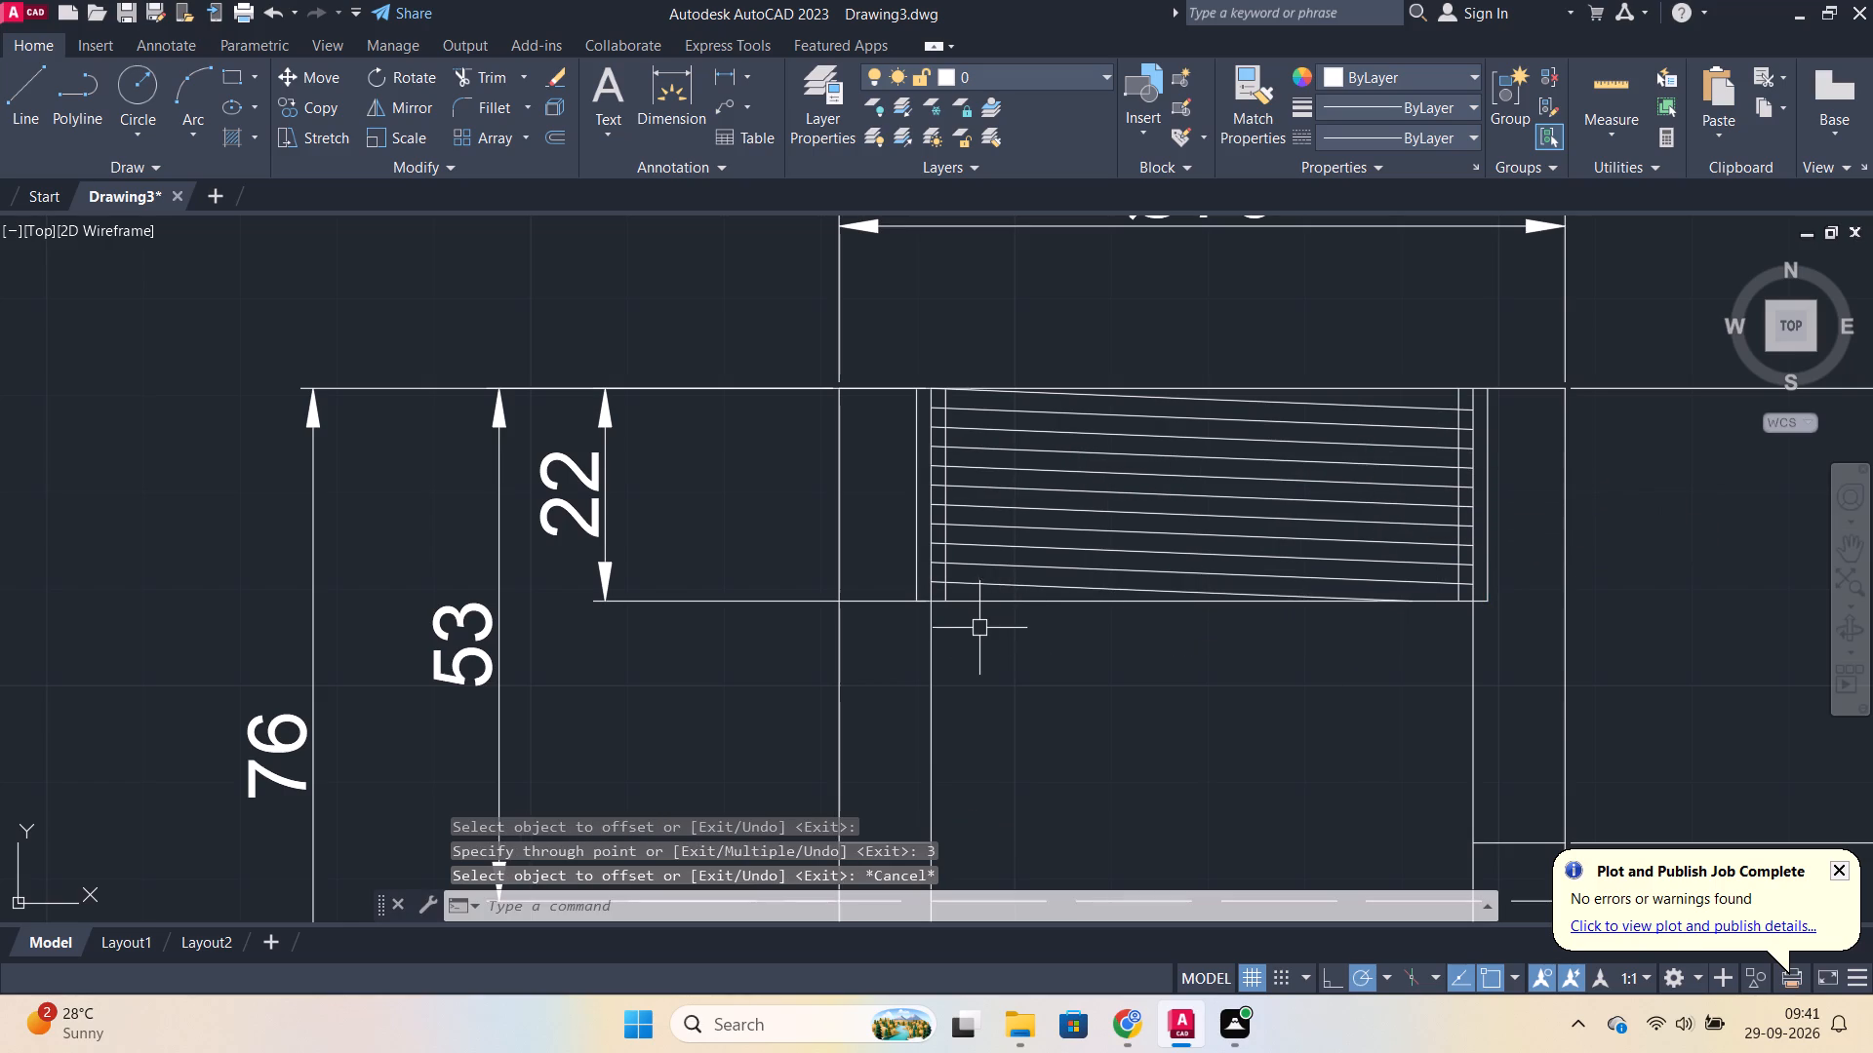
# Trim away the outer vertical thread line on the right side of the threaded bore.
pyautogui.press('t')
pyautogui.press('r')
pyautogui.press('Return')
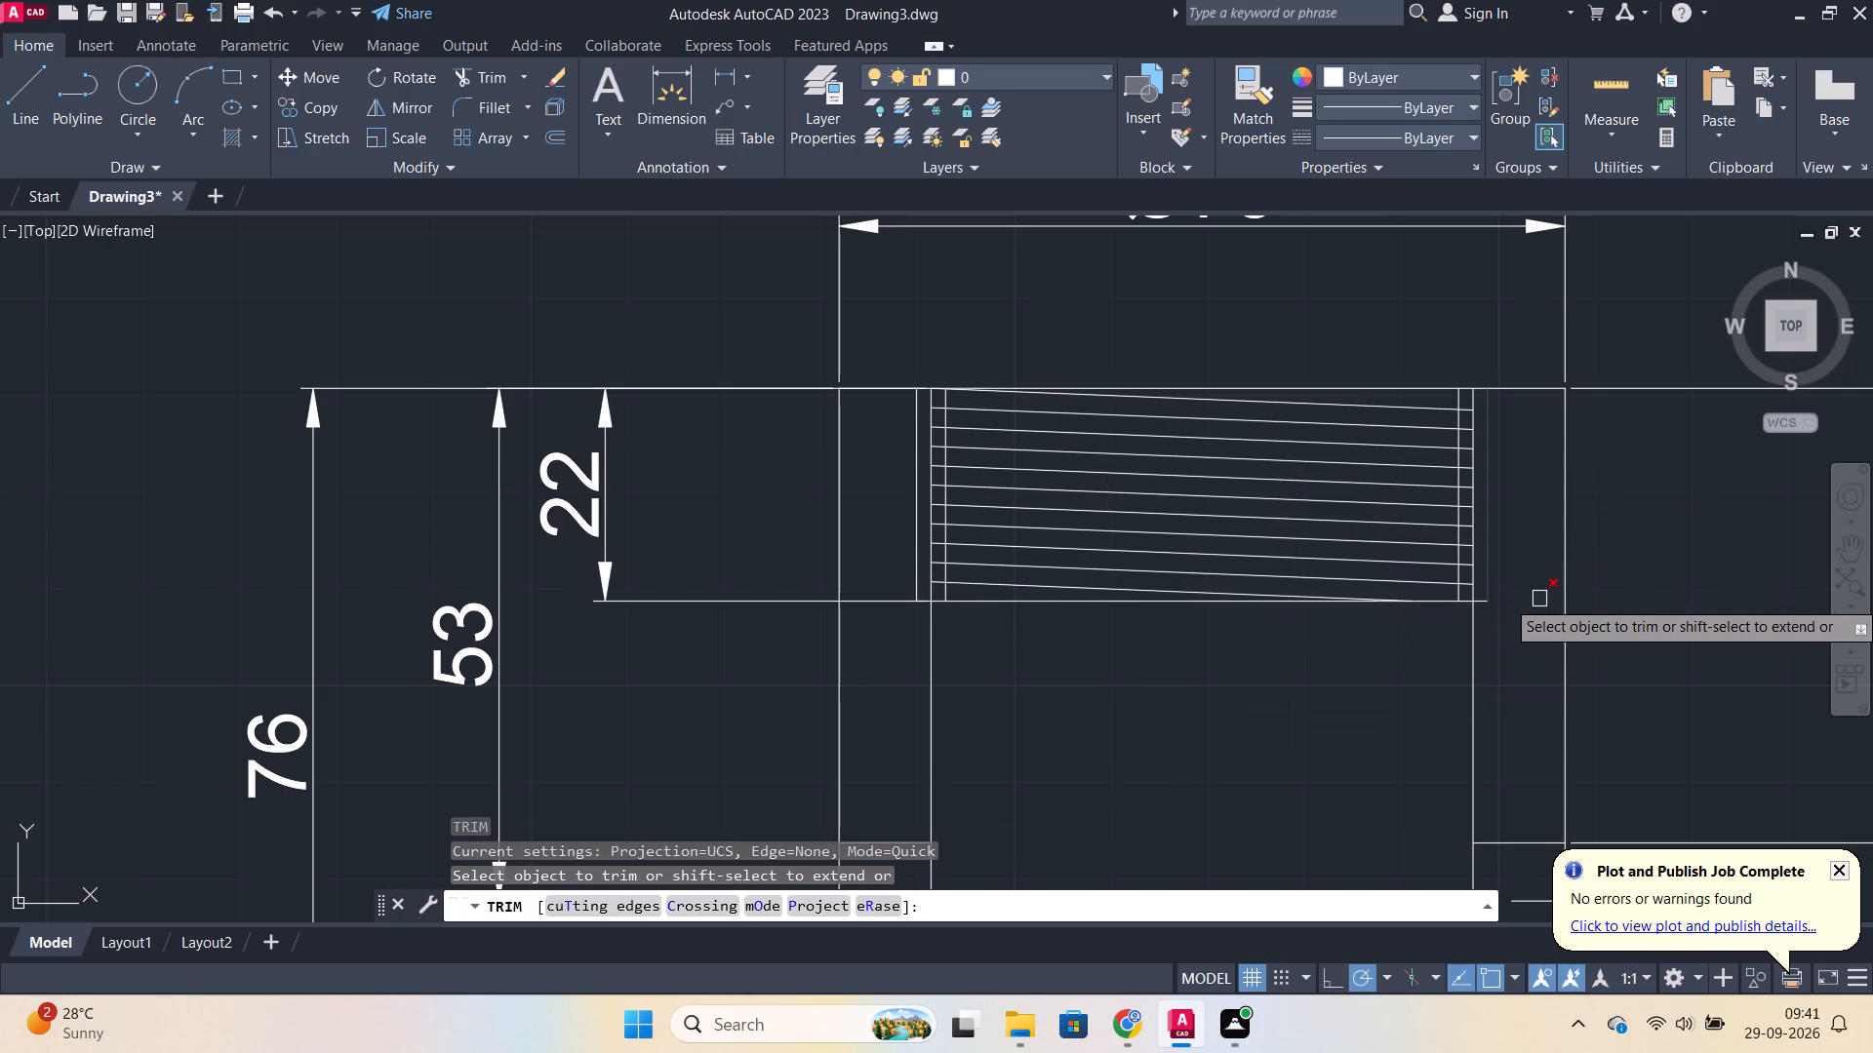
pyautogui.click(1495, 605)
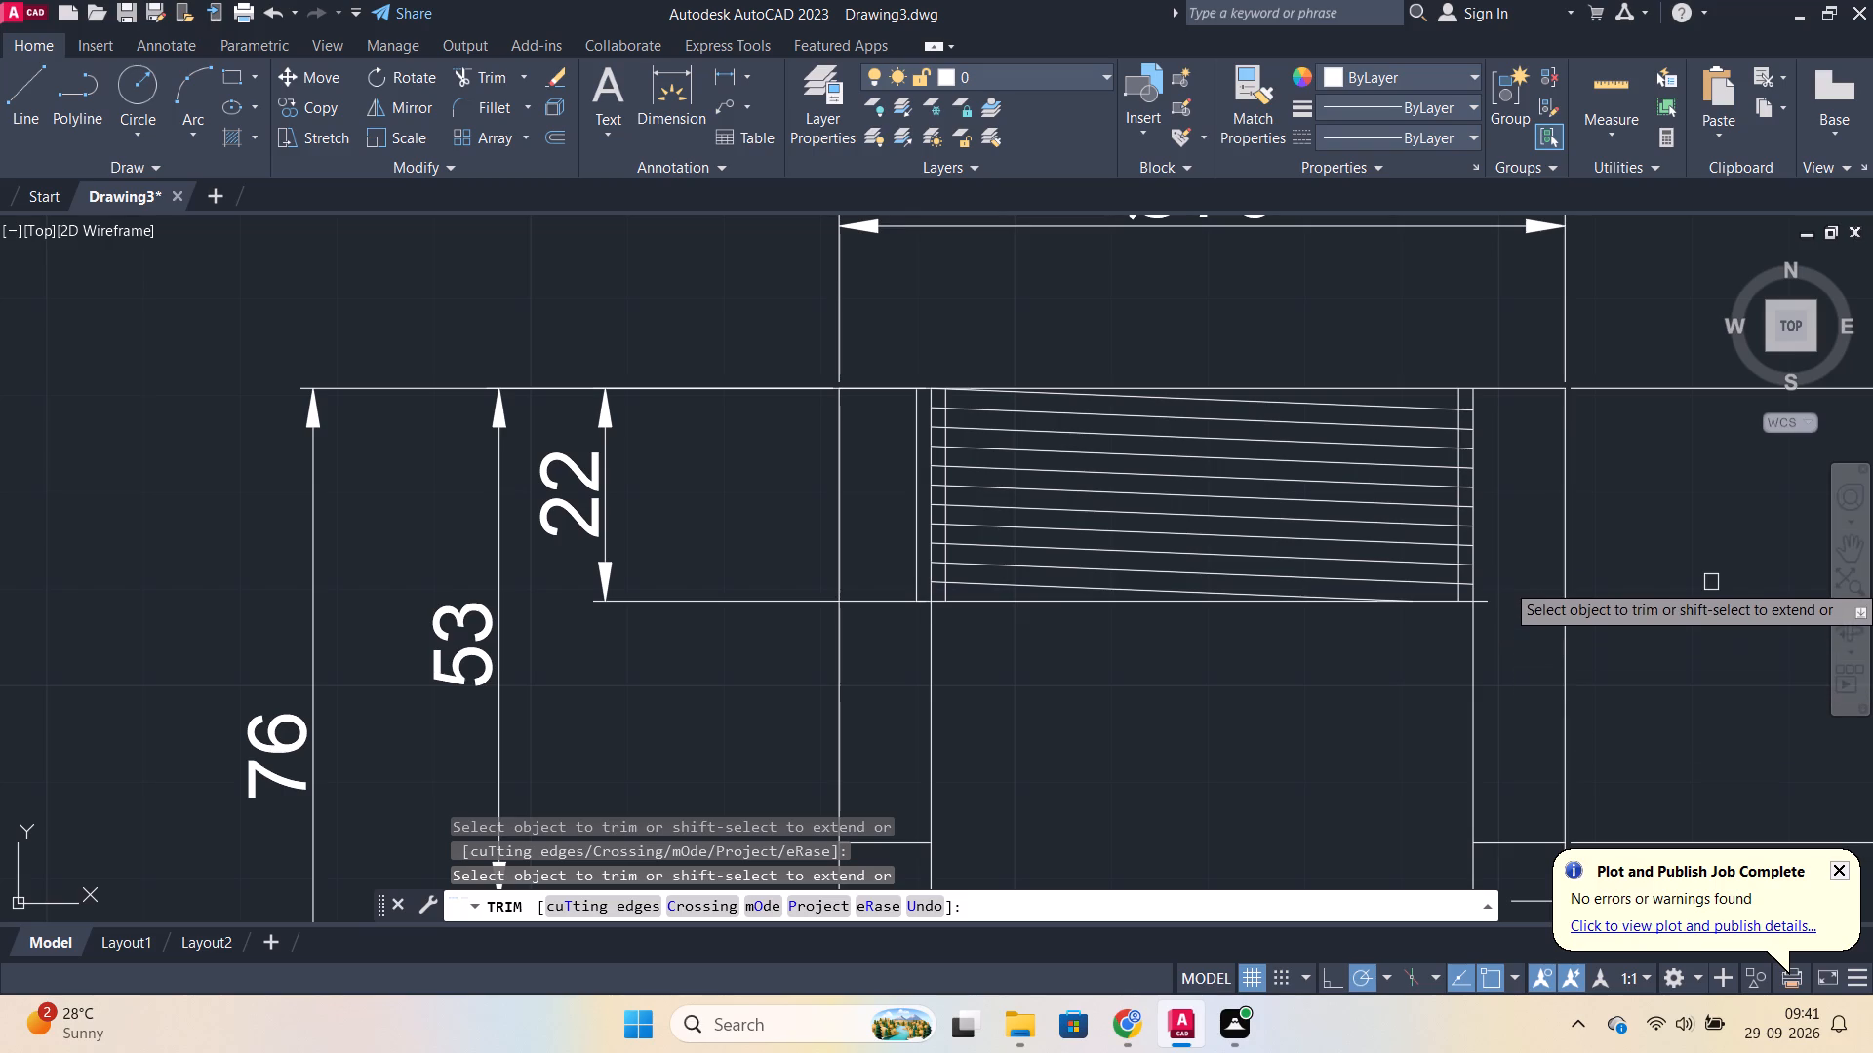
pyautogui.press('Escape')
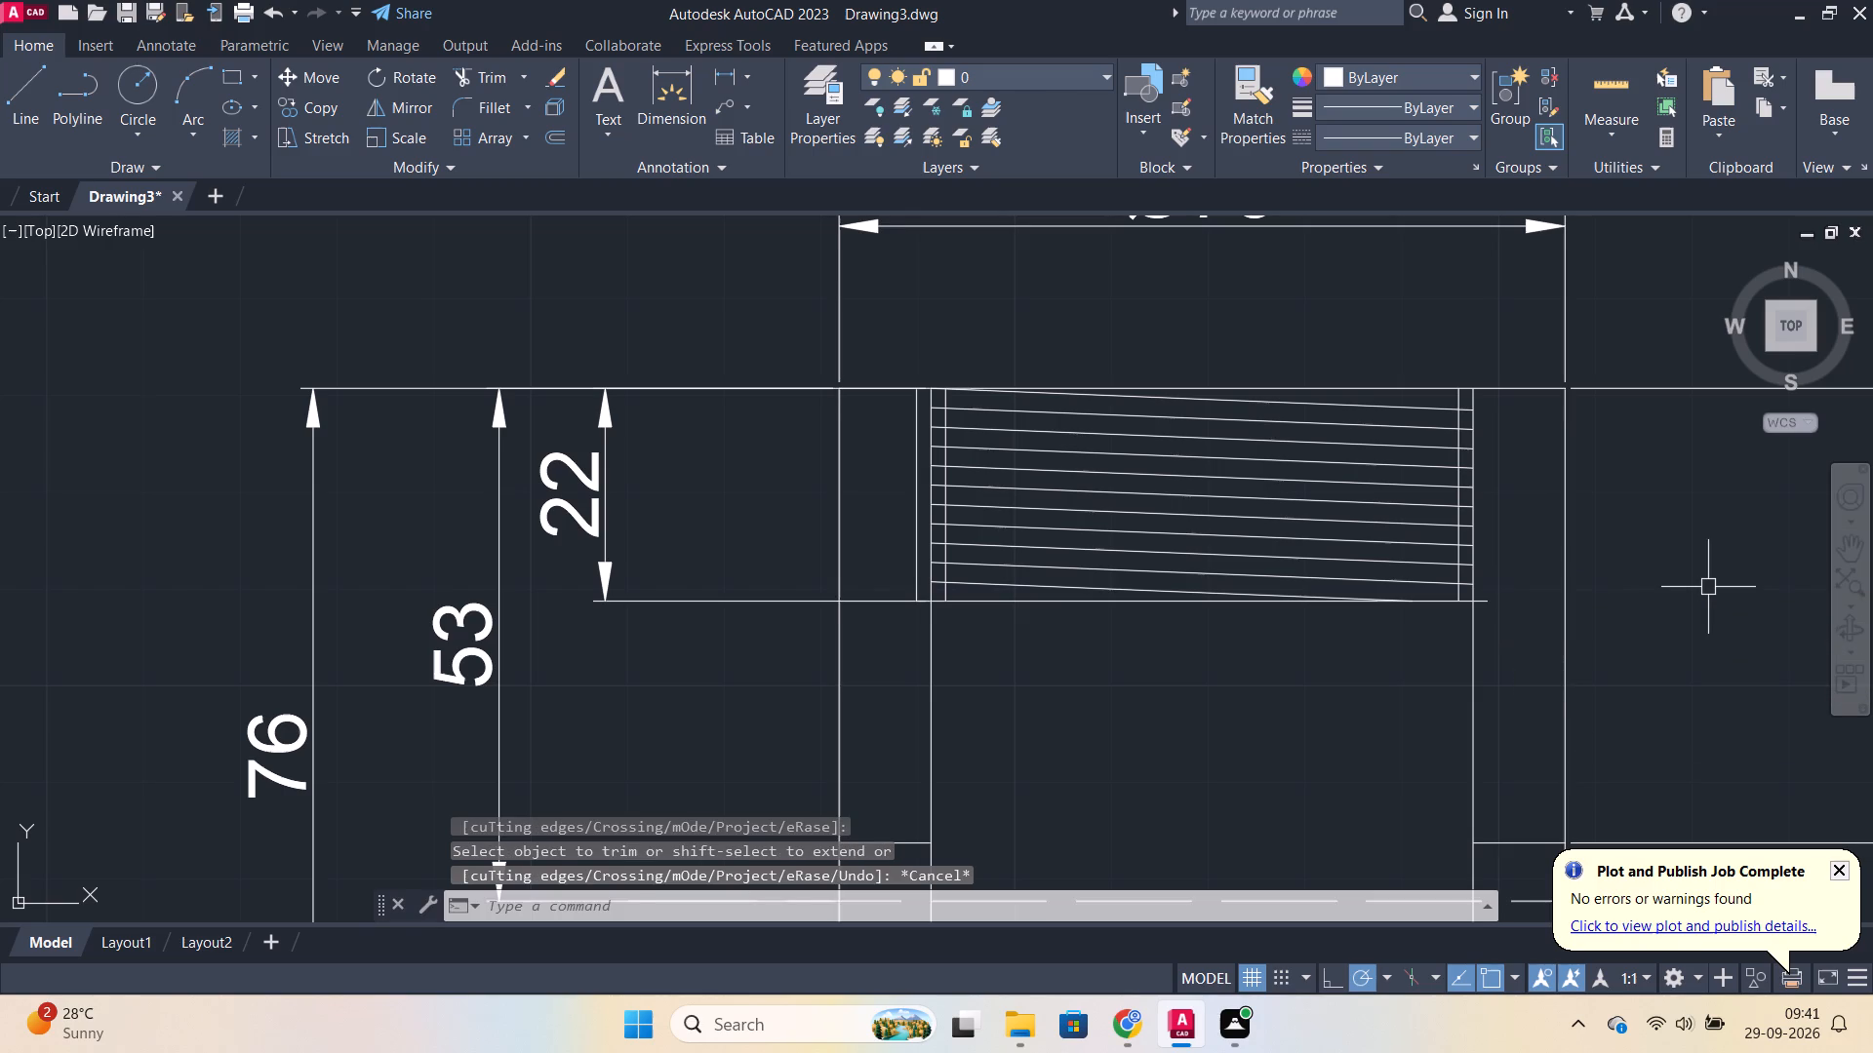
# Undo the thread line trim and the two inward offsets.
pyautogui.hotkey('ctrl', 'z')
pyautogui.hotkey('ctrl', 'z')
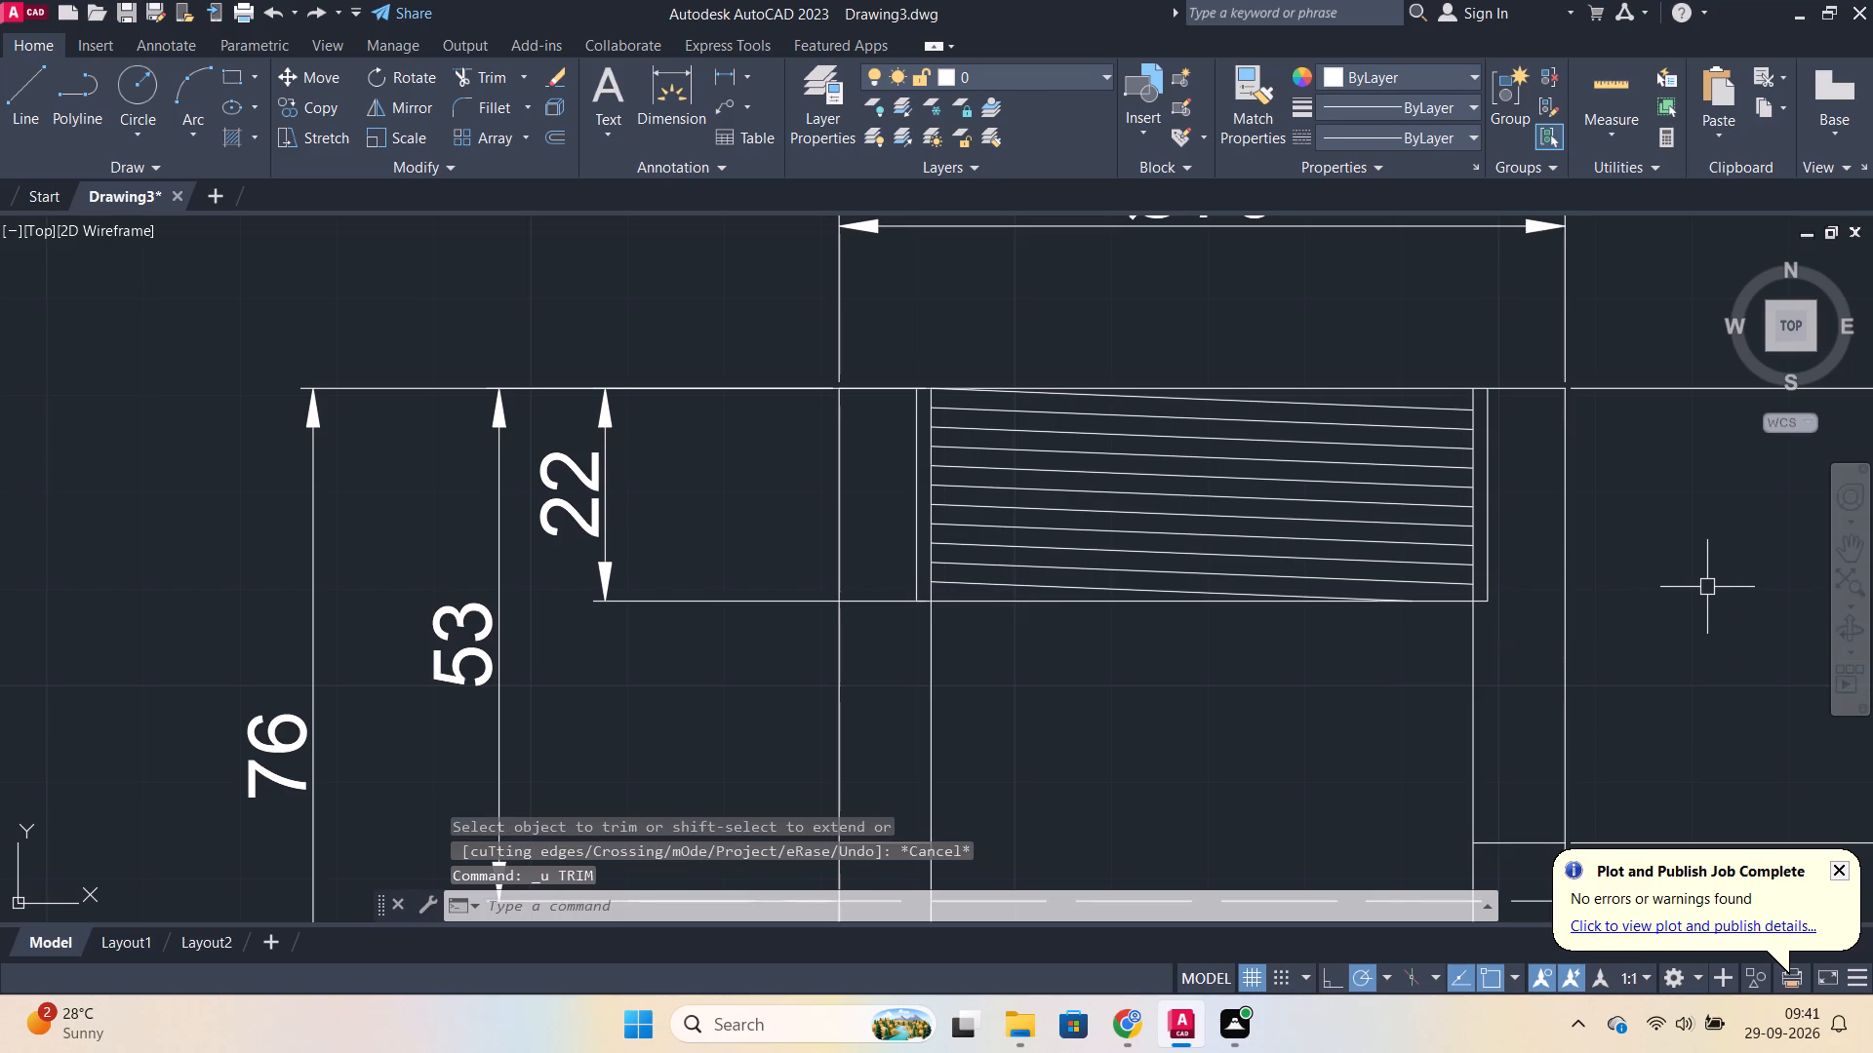
# Add a horizontal linear dimension between the inner thread lines at the bore's top edge, placed just below the Ø75 dimension.
pyautogui.scroll(-1, 1675, 566)
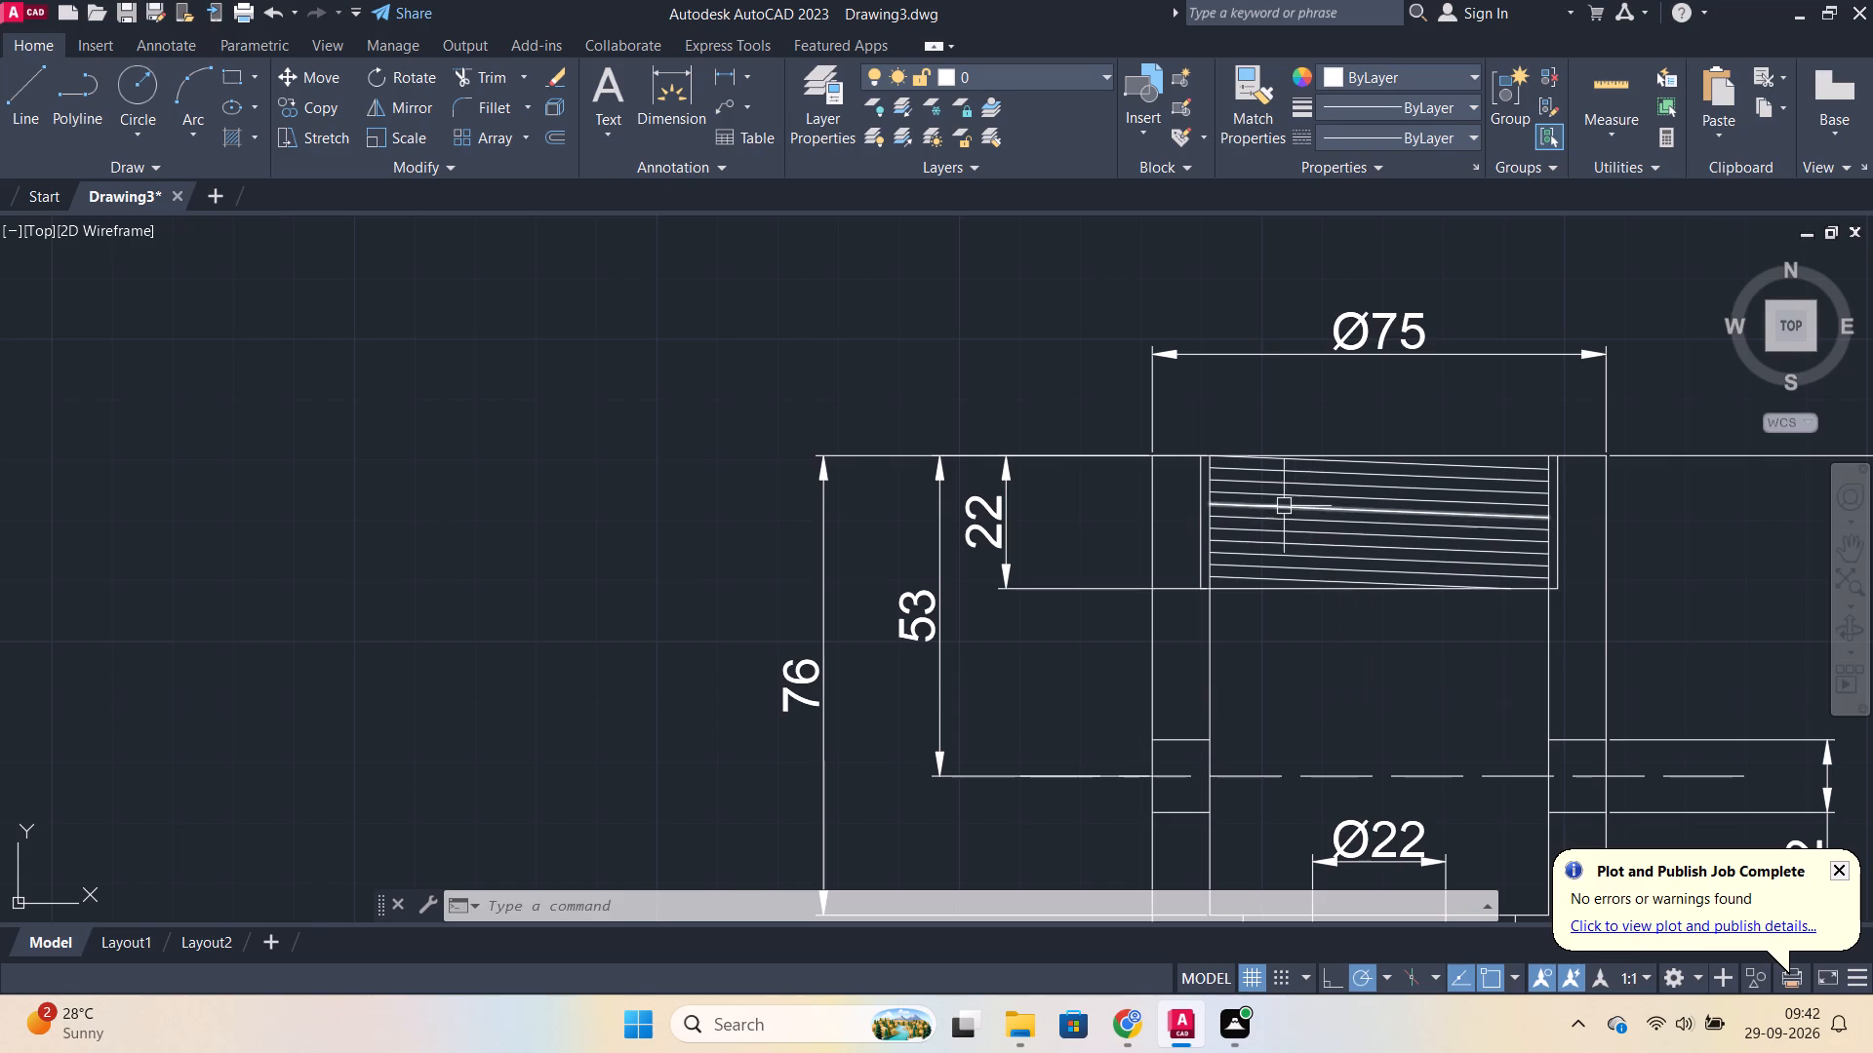
pyautogui.scroll(1, 1244, 633)
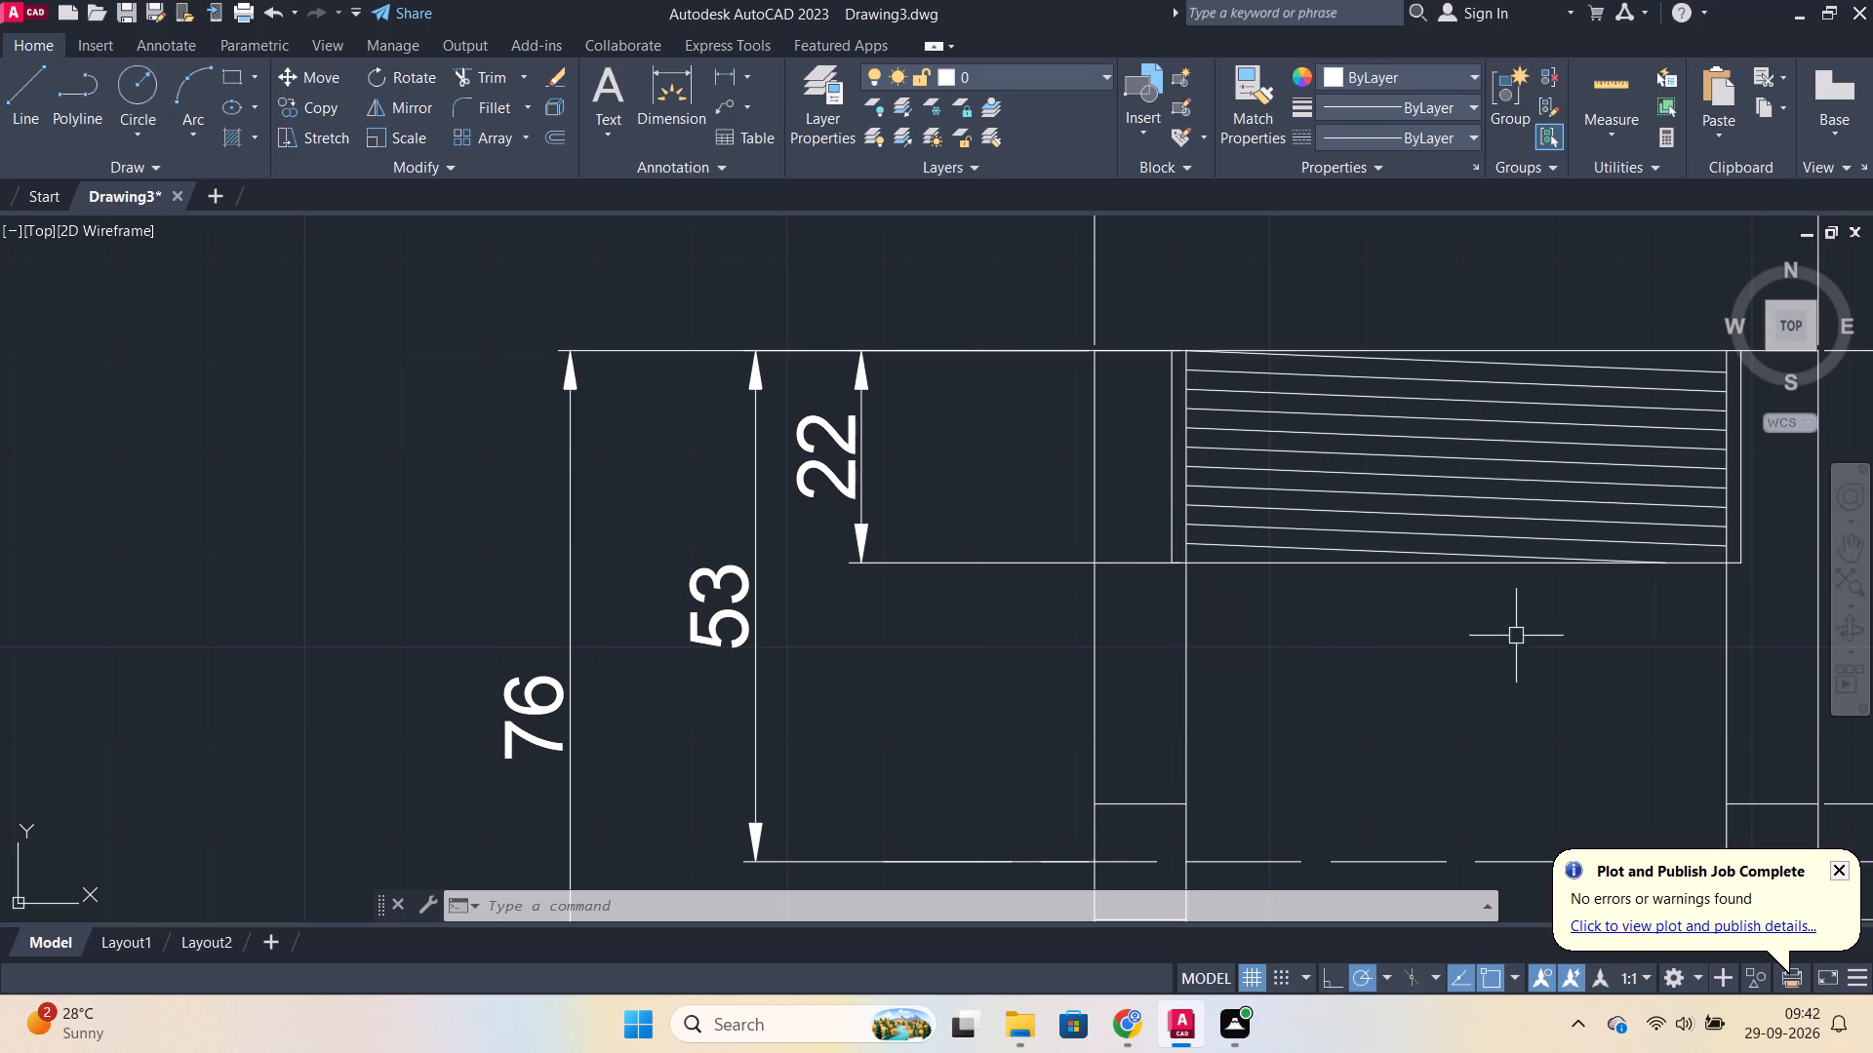
pyautogui.scroll(-1, 1516, 639)
pyautogui.moveTo(1473, 650); pyautogui.dragTo(1330, 661, button='middle')
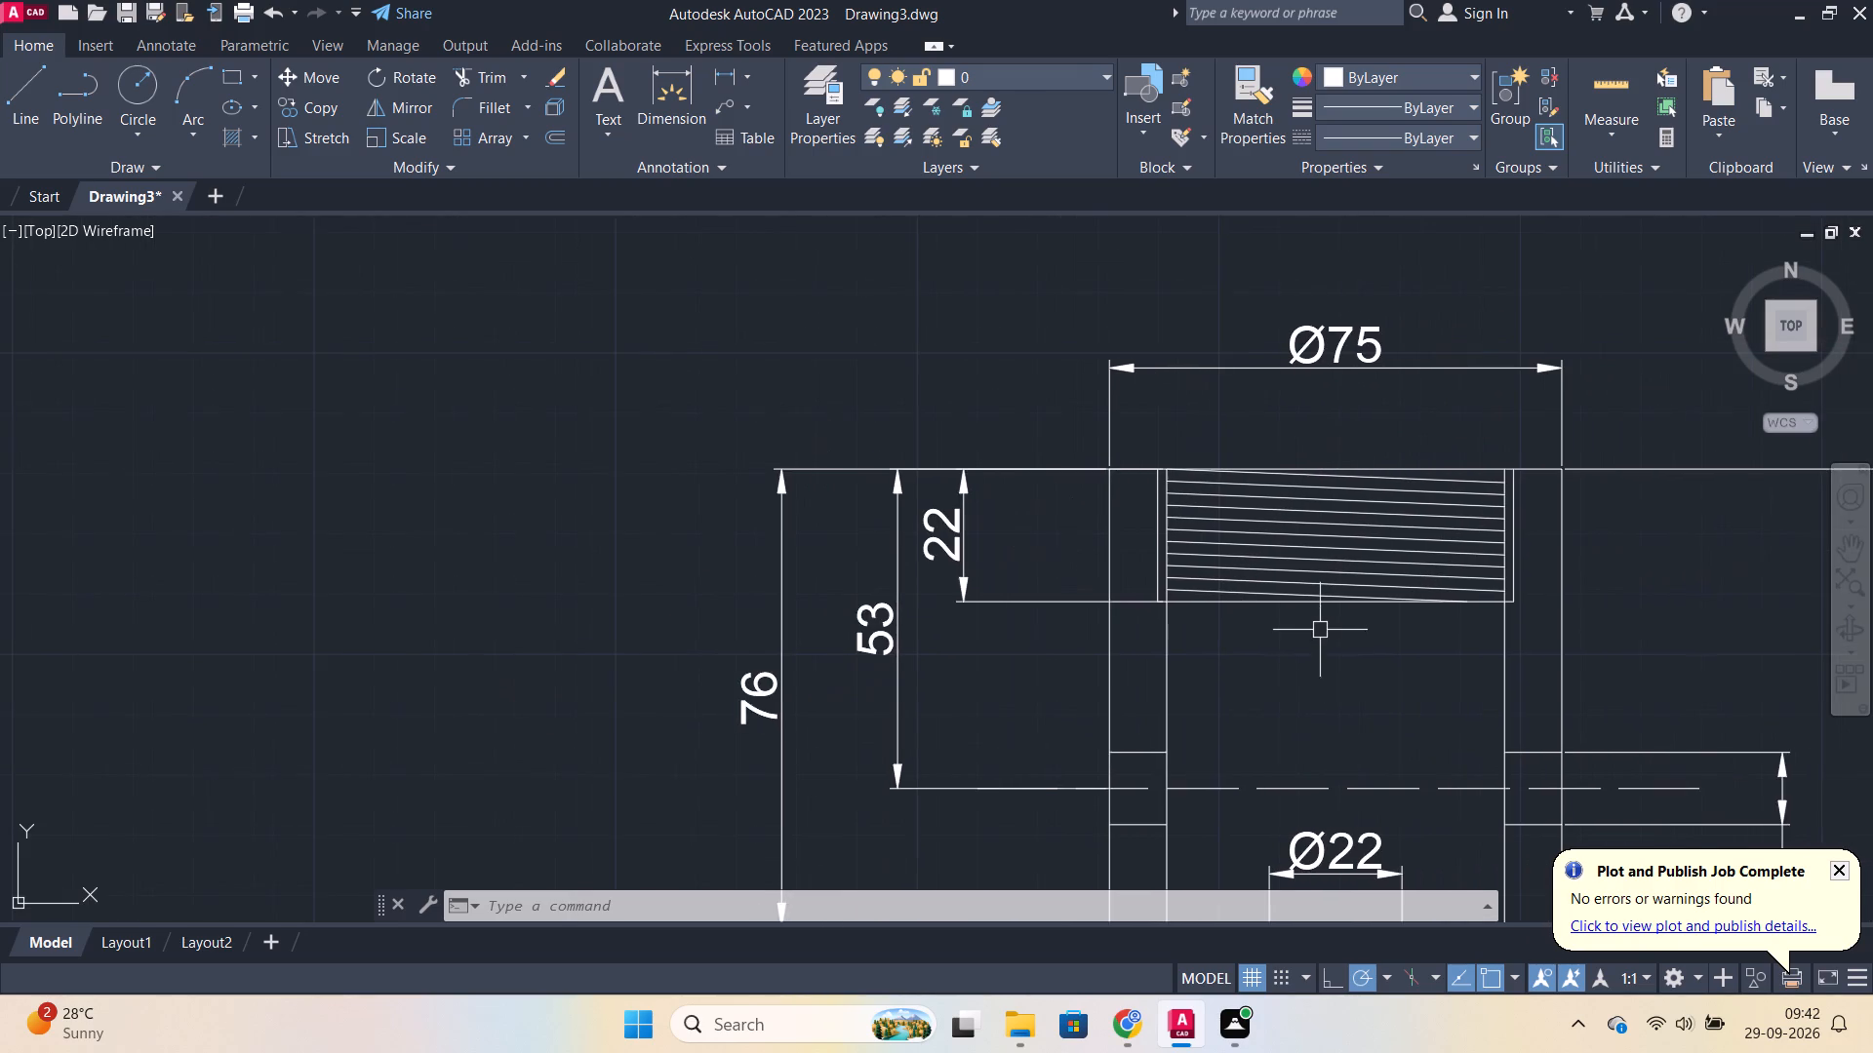
pyautogui.scroll(1, 1325, 622)
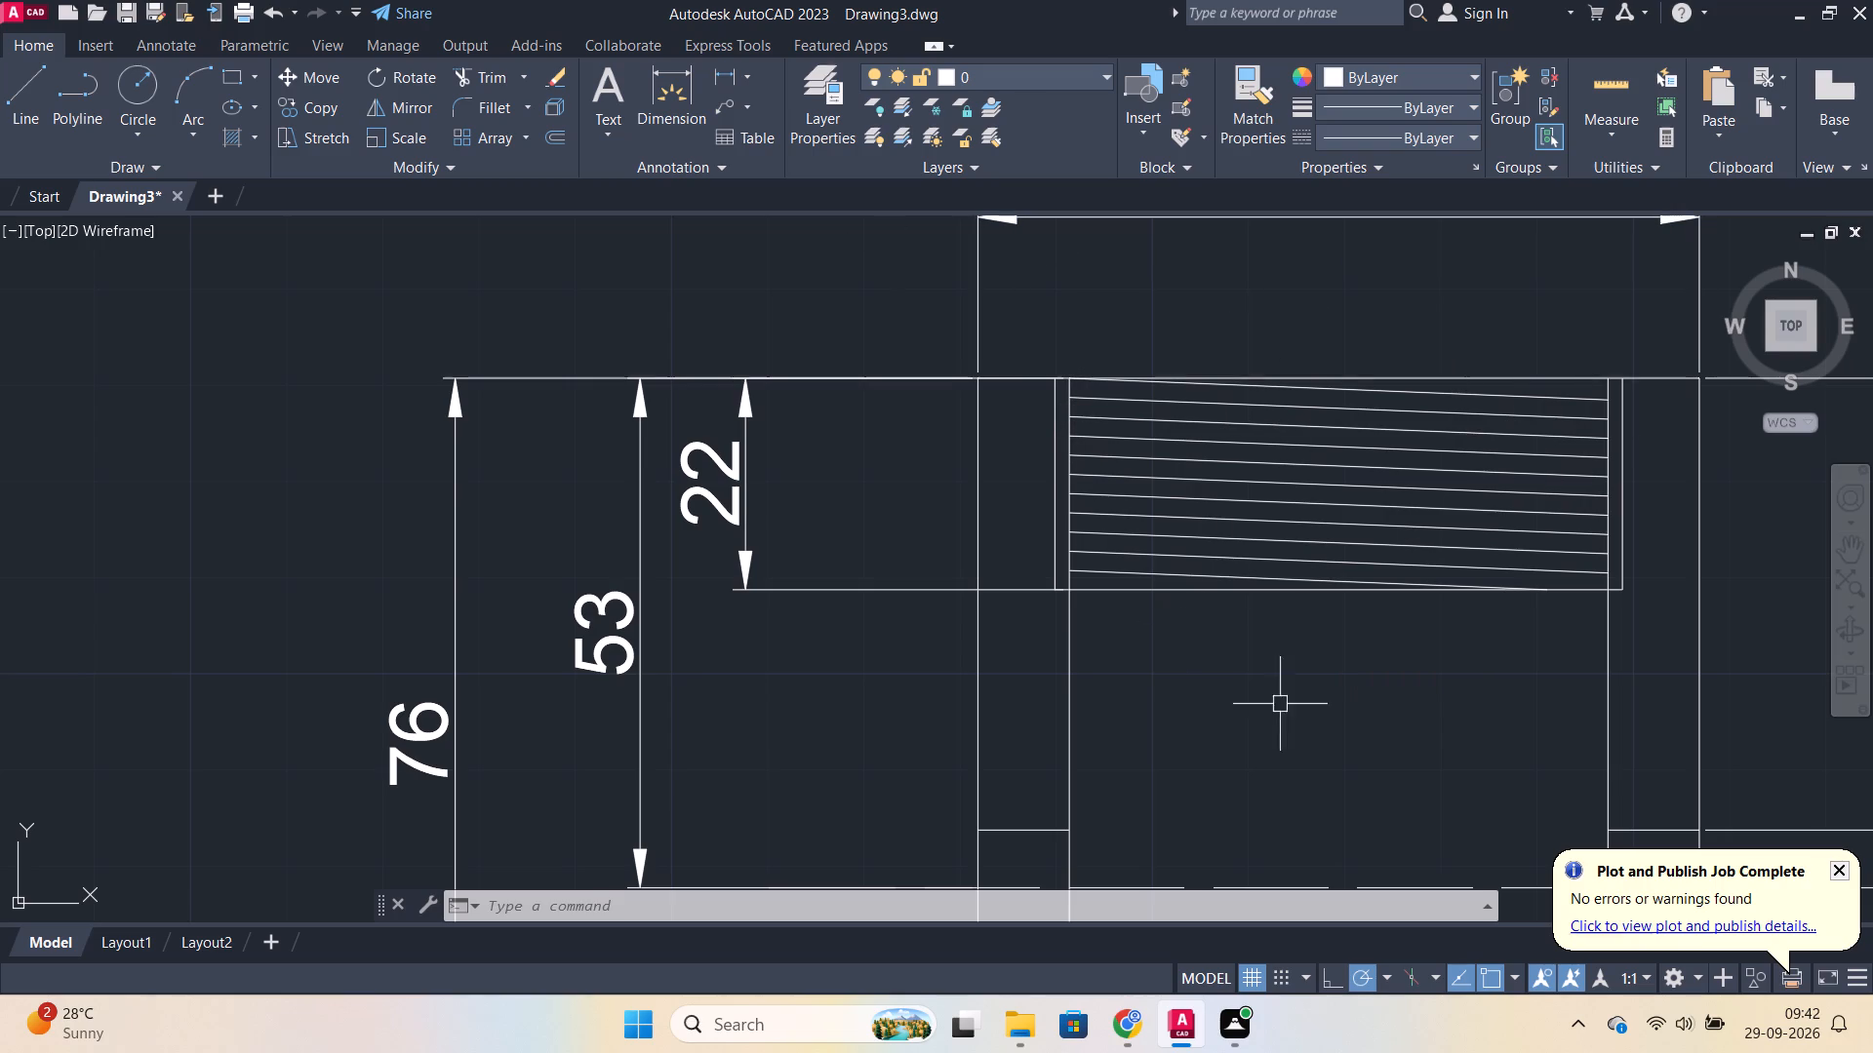
pyautogui.click(731, 71)
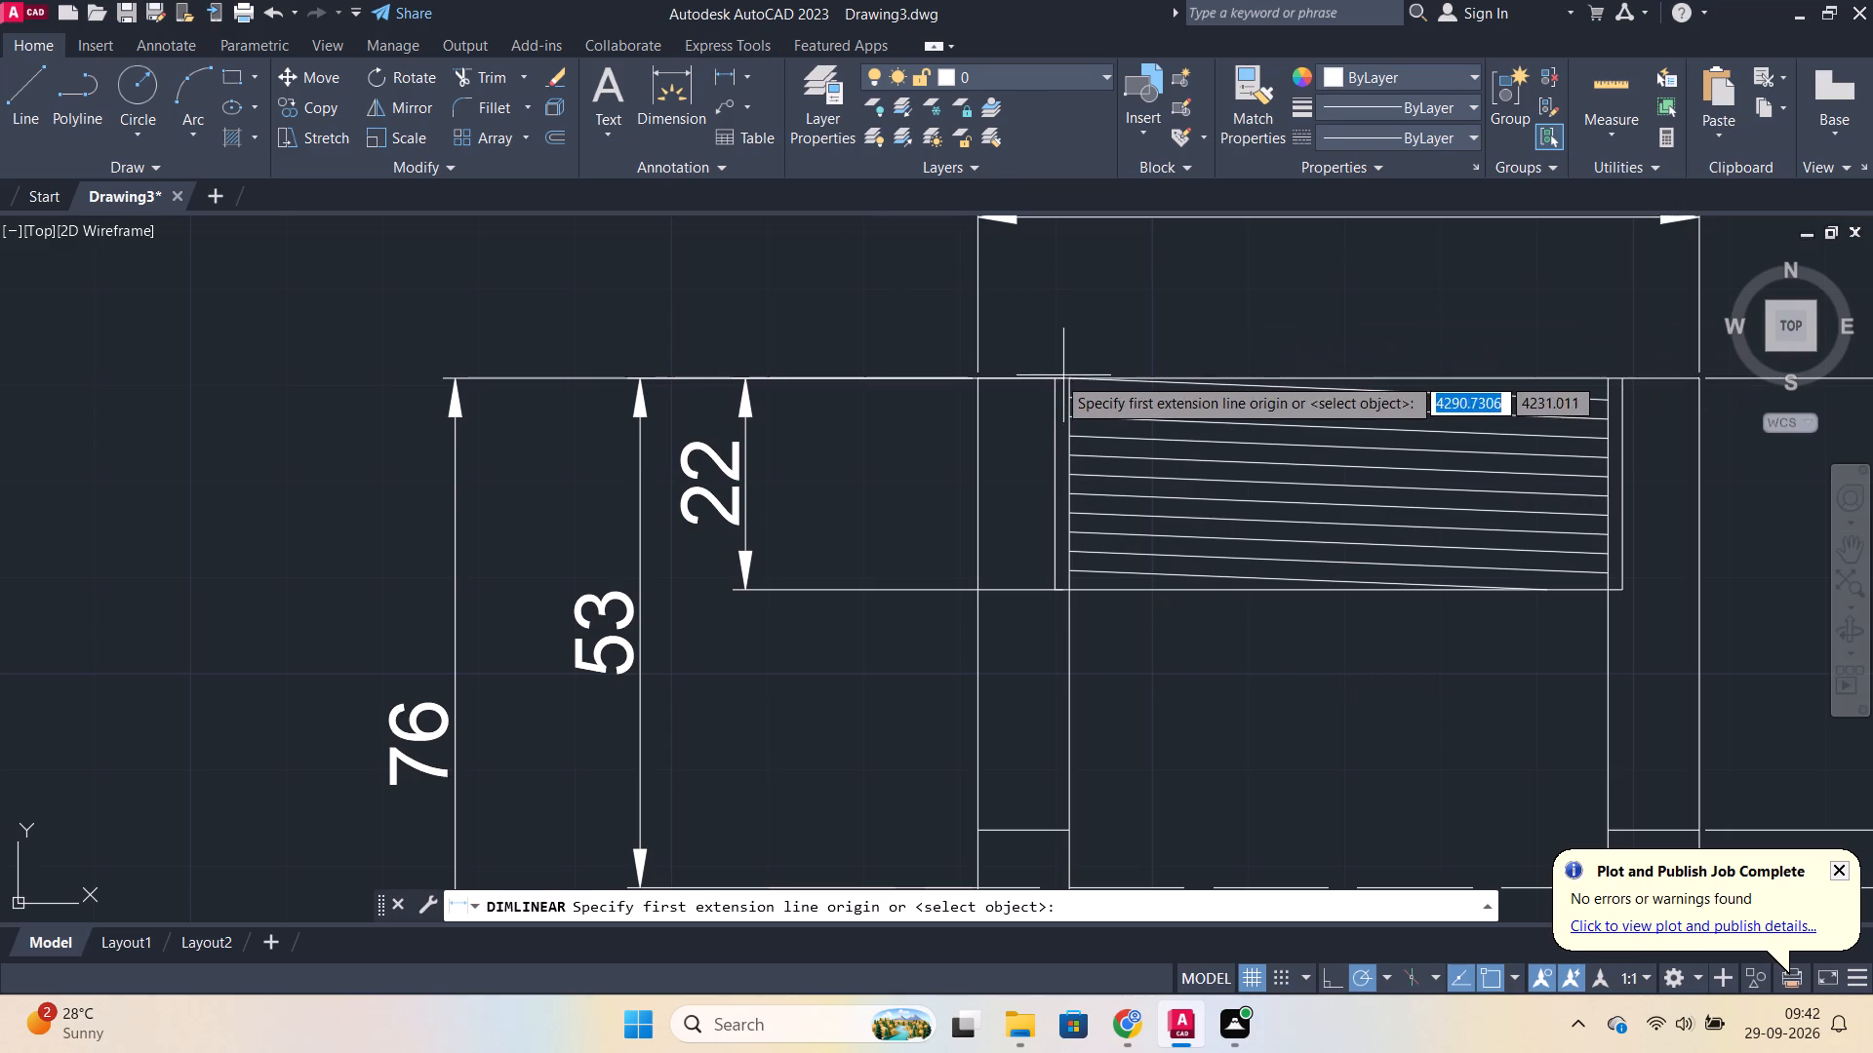
pyautogui.click(1065, 378)
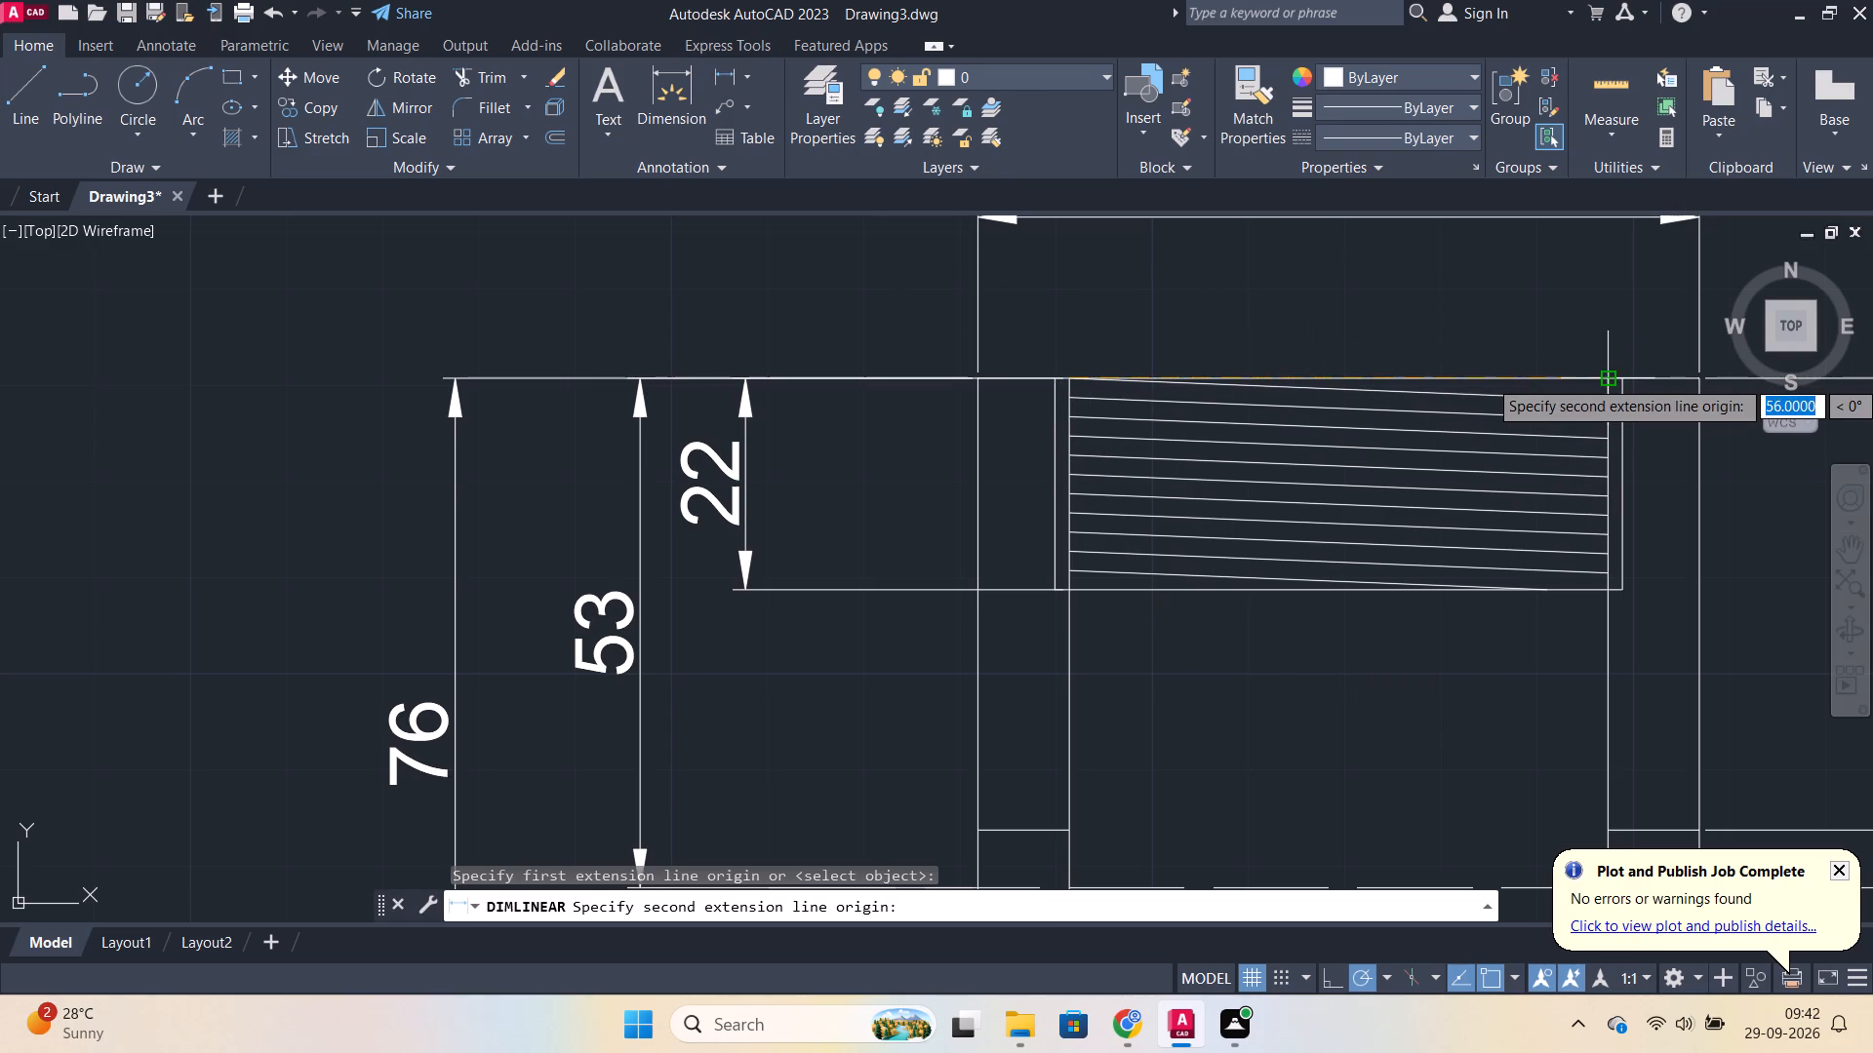
pyautogui.click(1612, 378)
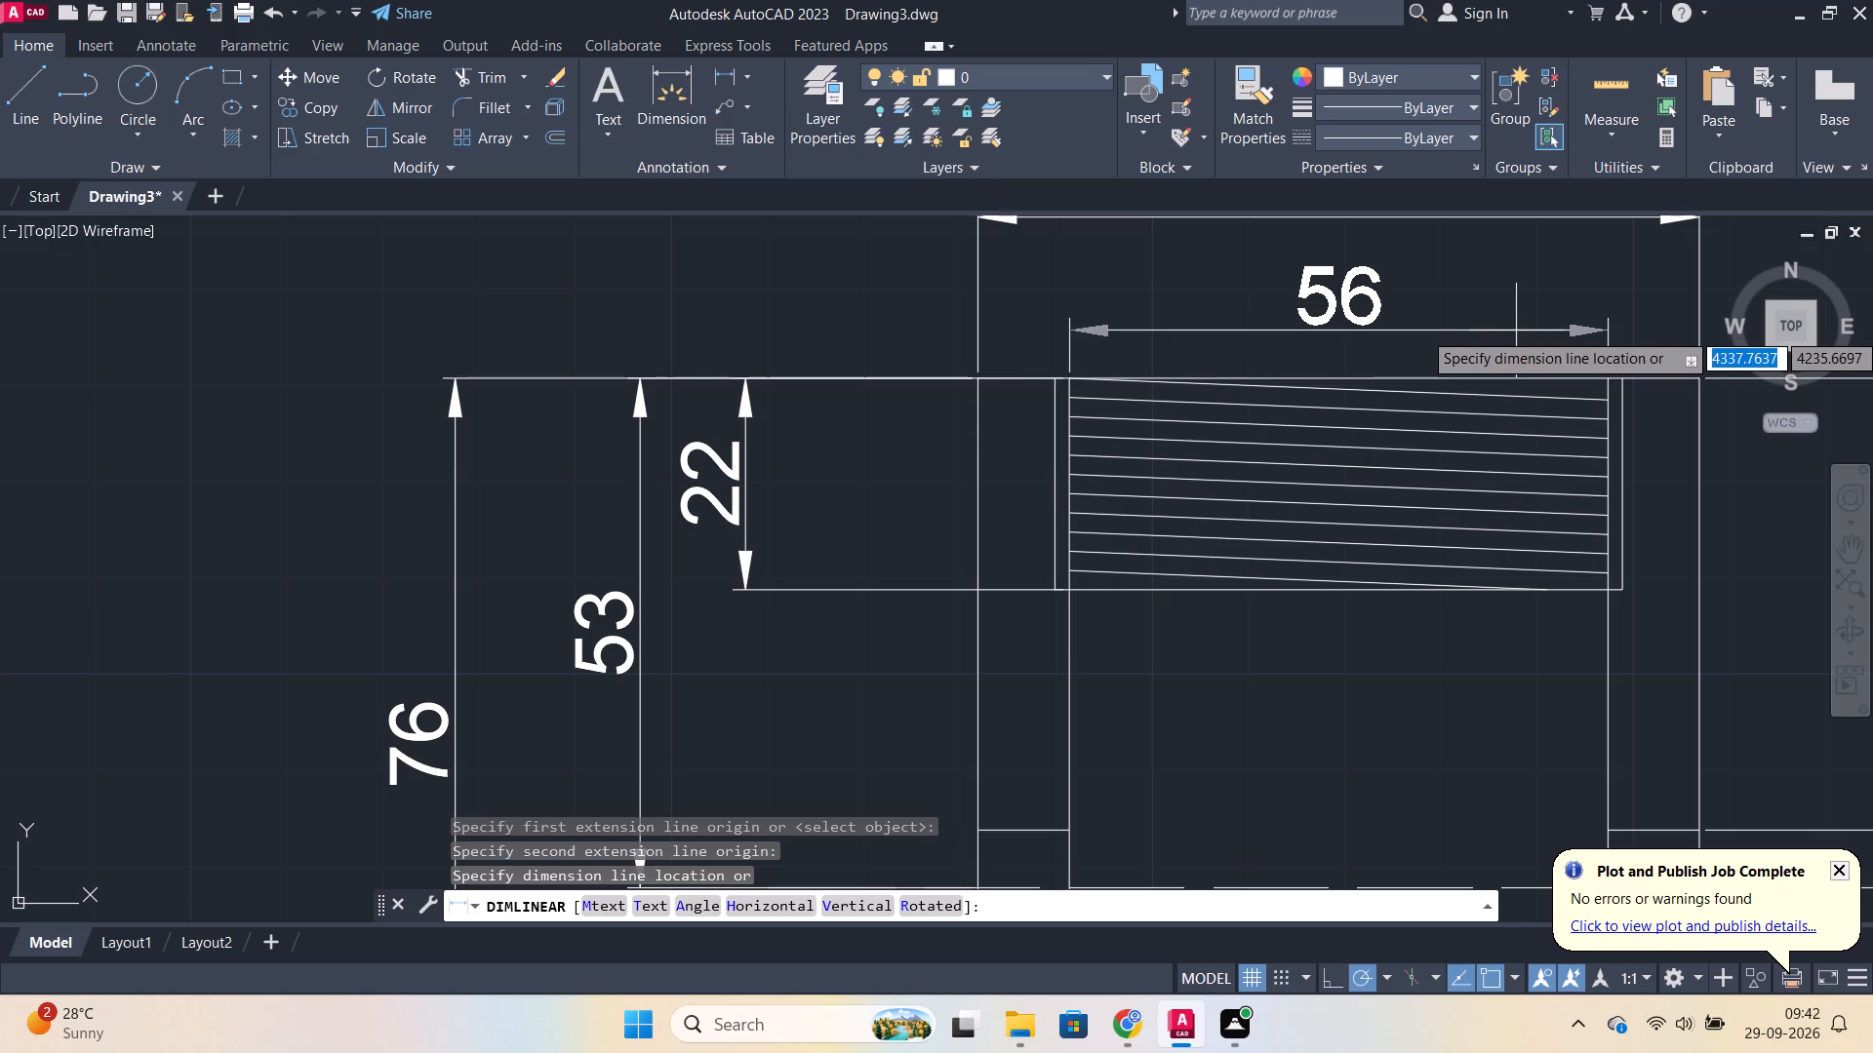
pyautogui.click(1516, 312)
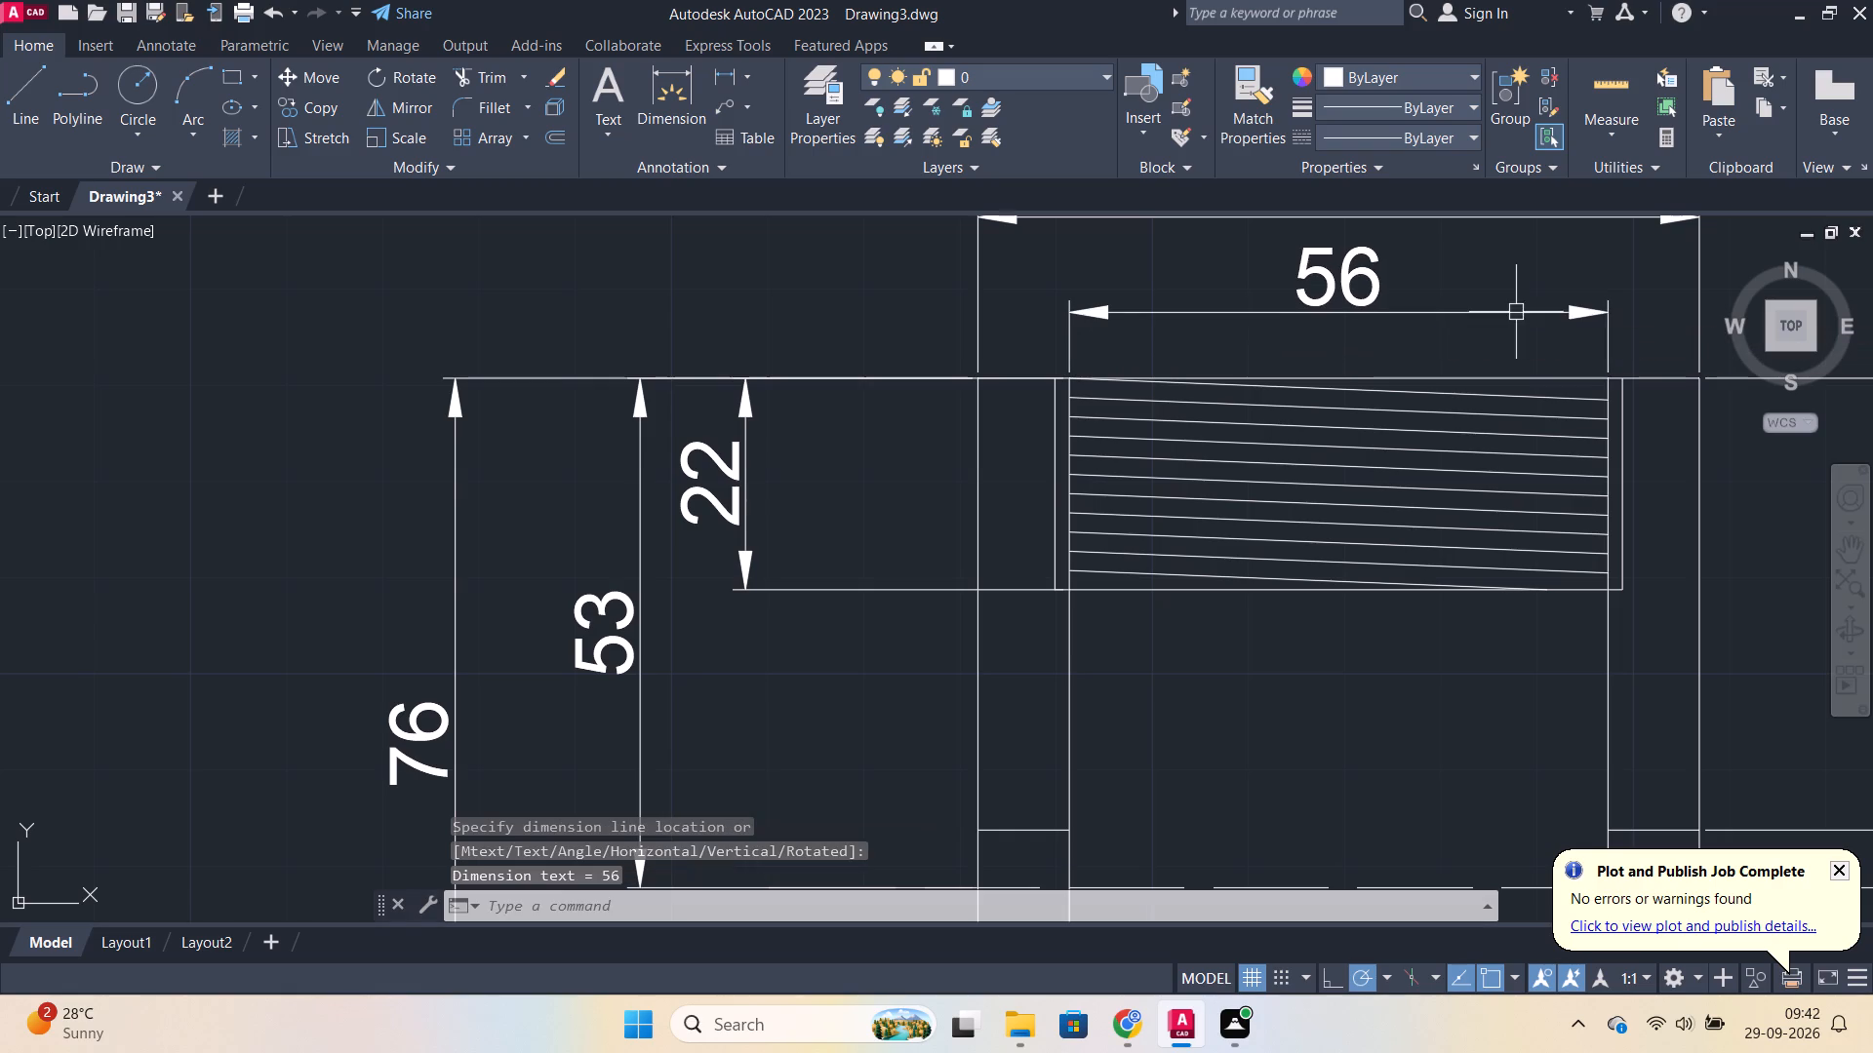
pyautogui.press('Escape')
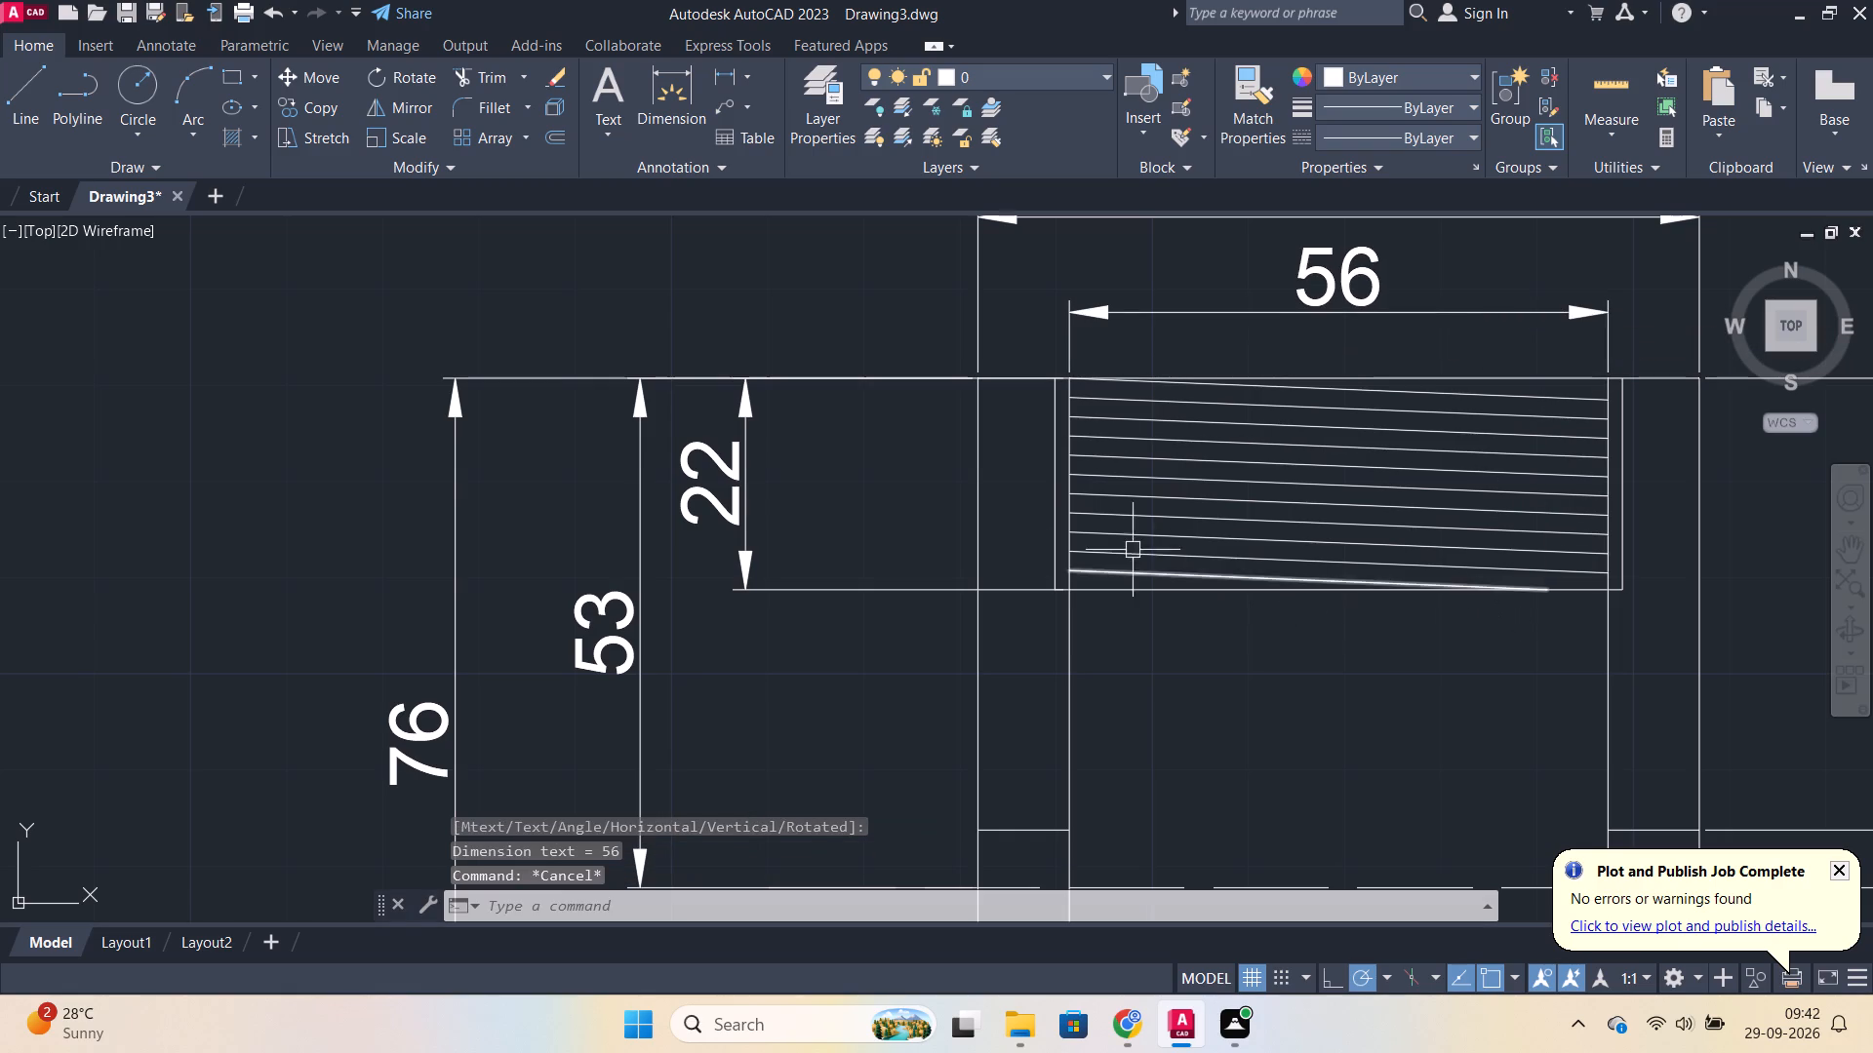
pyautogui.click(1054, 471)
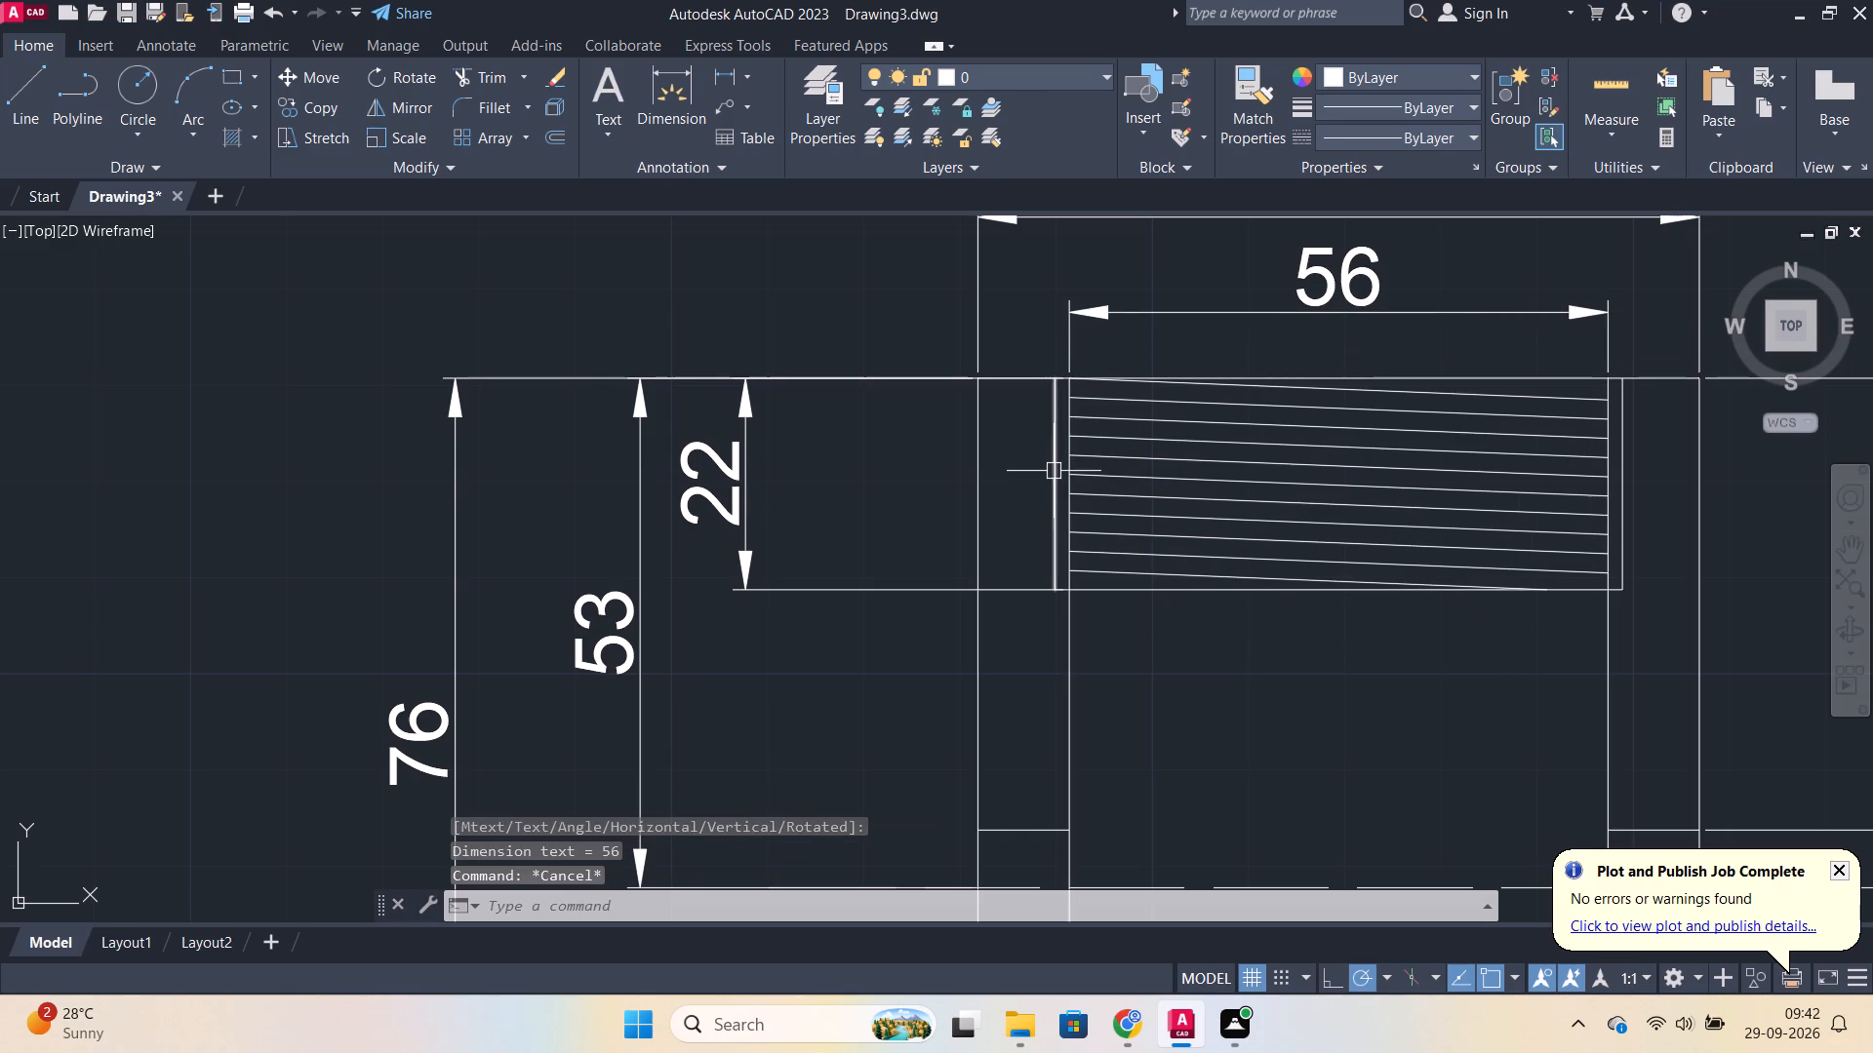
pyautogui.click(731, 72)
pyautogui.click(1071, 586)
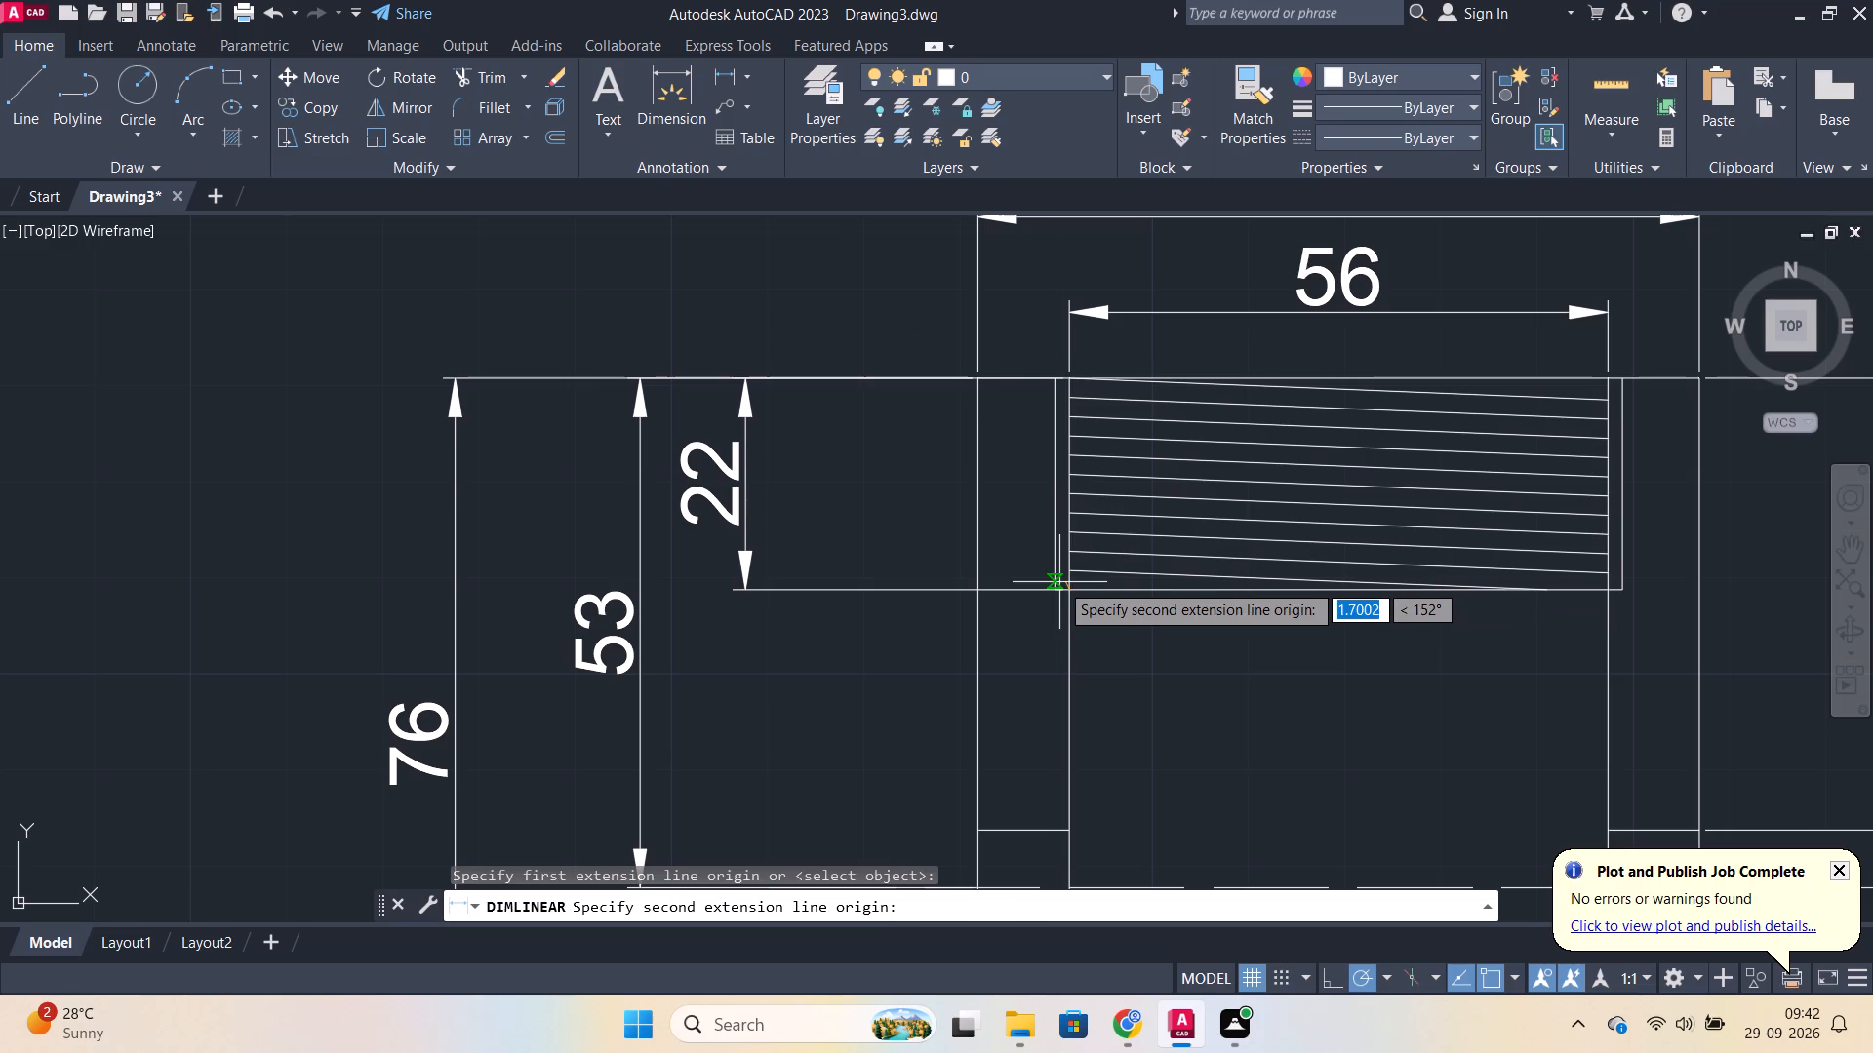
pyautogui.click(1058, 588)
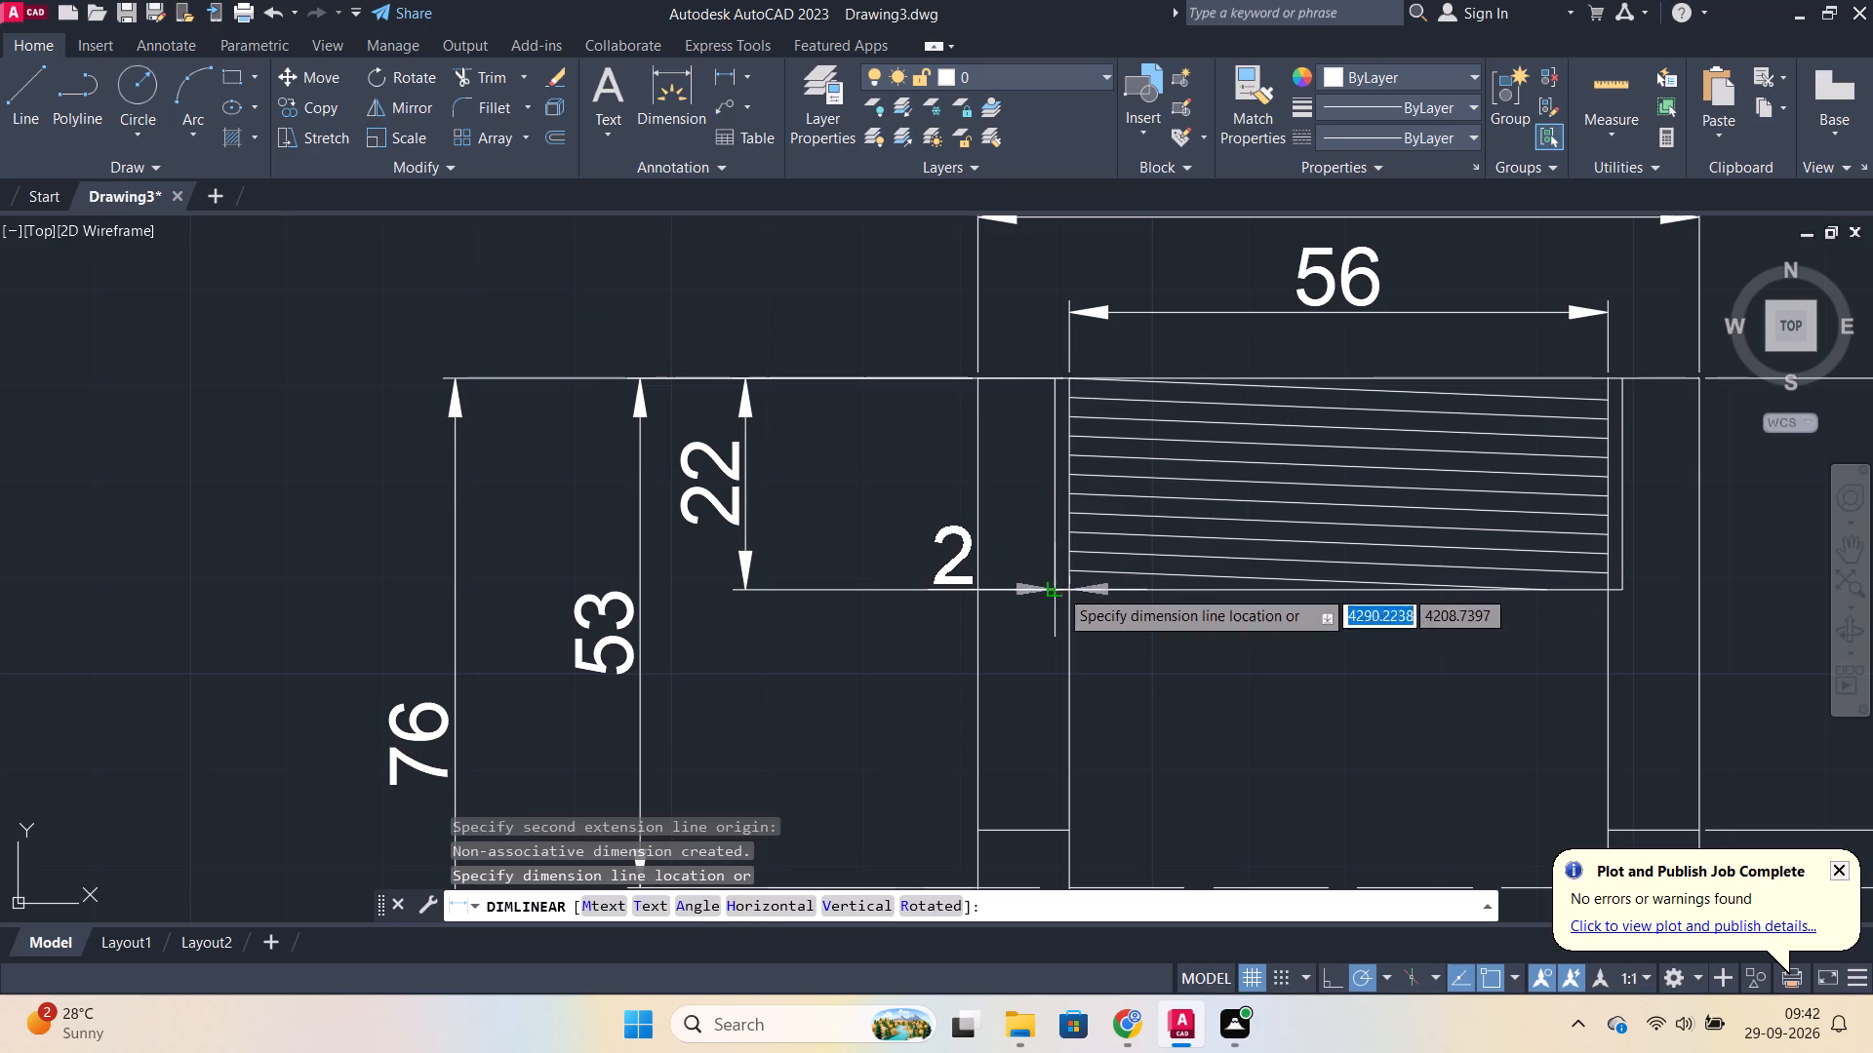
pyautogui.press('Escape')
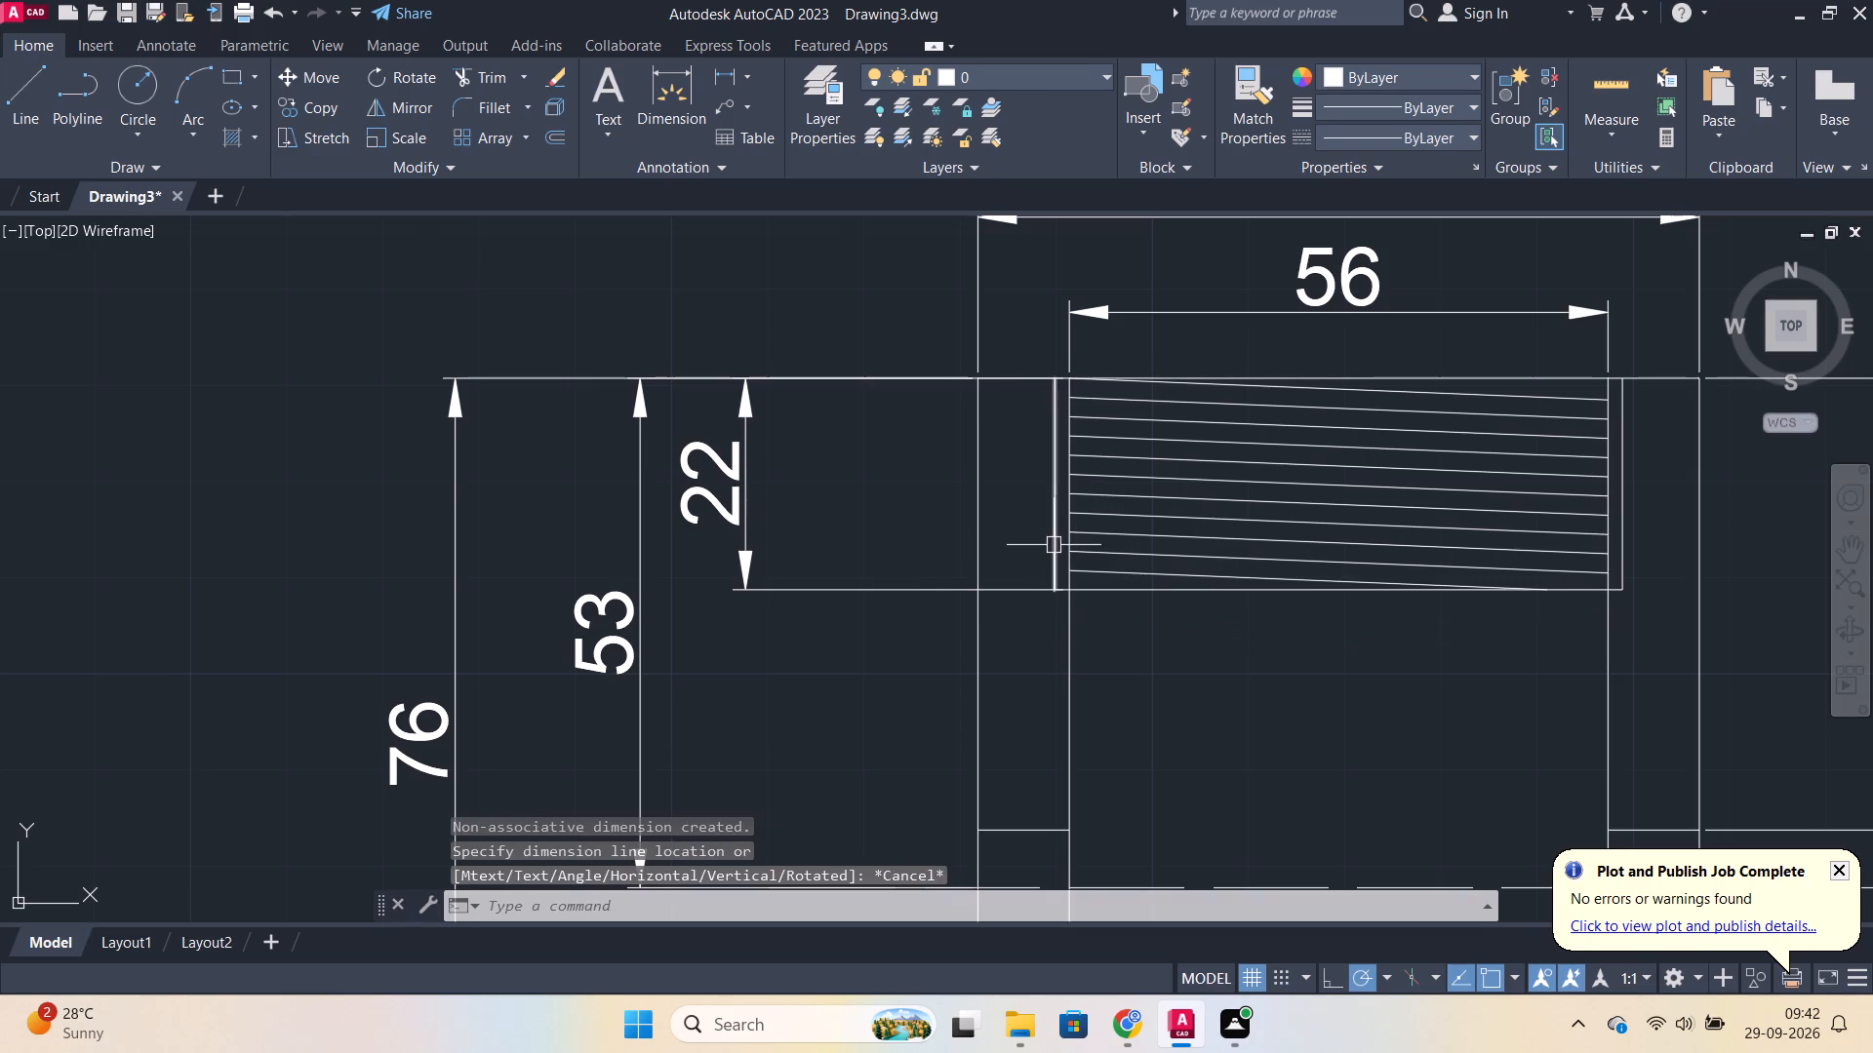
# Erase the two outer vertical thread lines on both sides of the threaded bore.
pyautogui.click(1053, 545)
pyautogui.click(1624, 481)
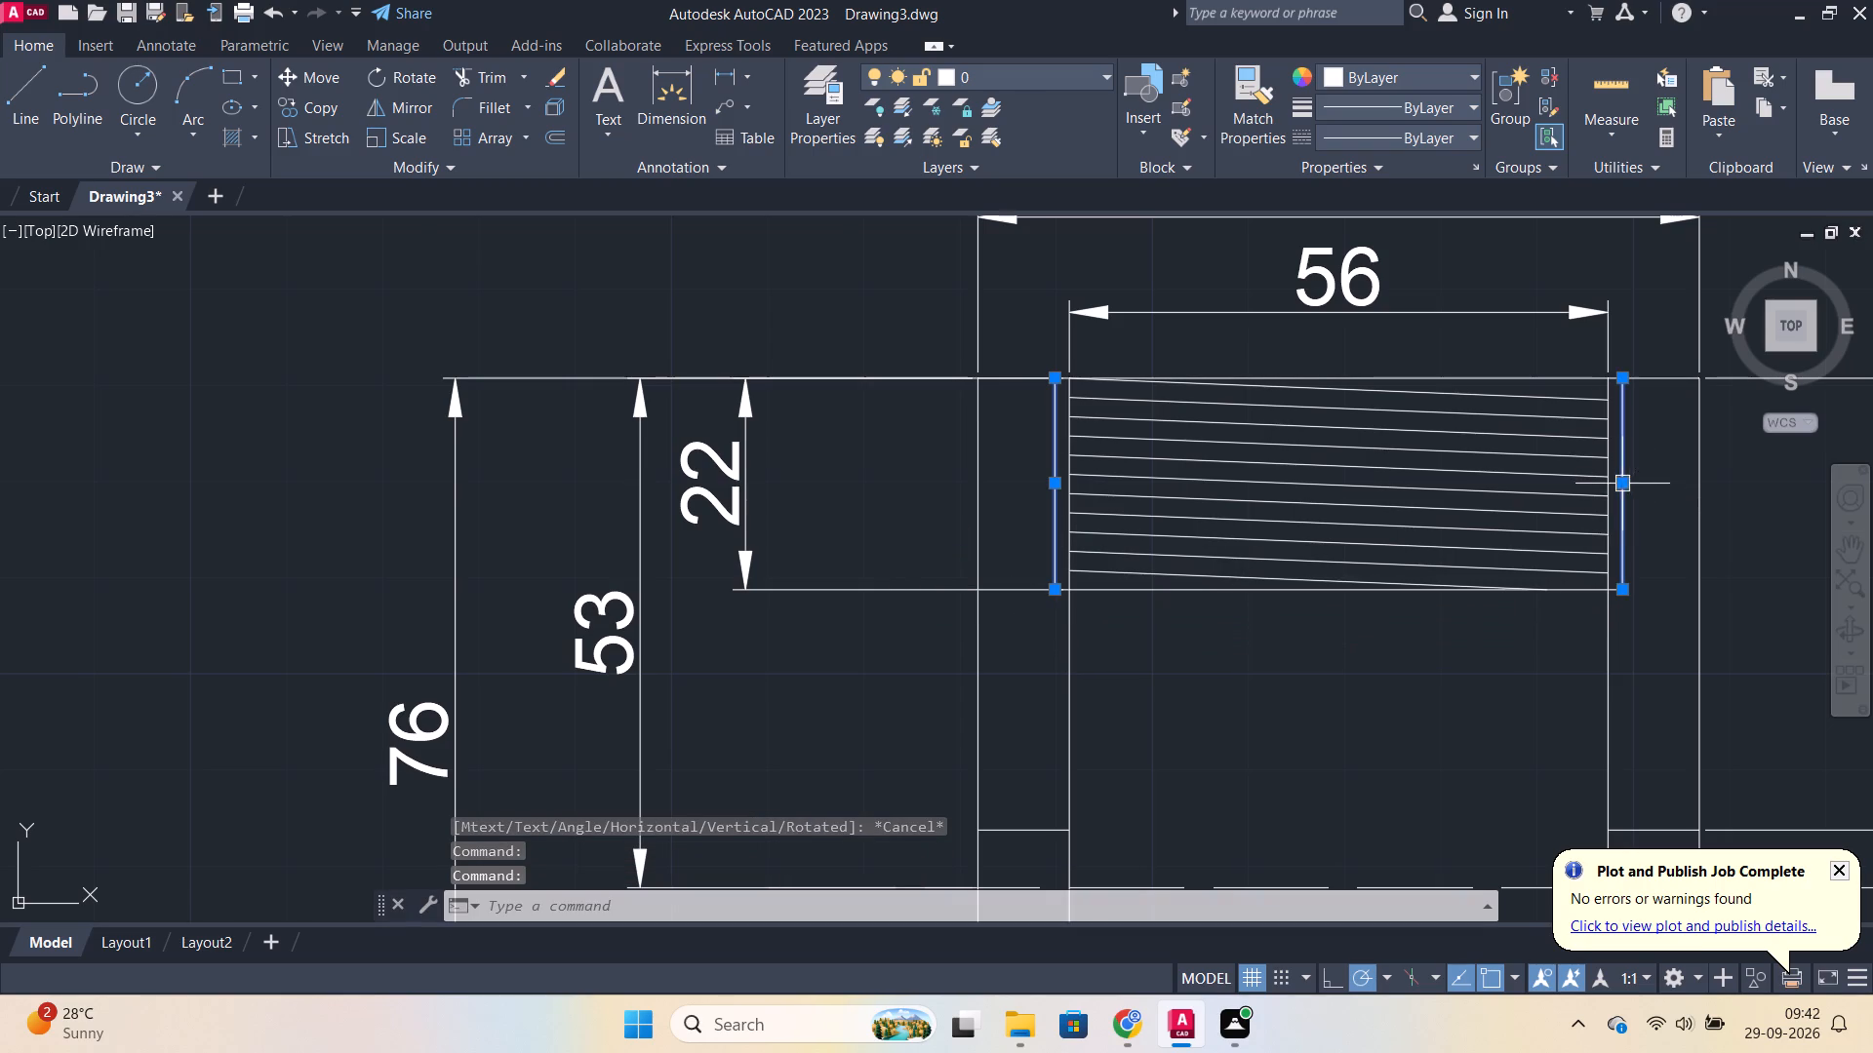
pyautogui.press('e')
pyautogui.press('Return')
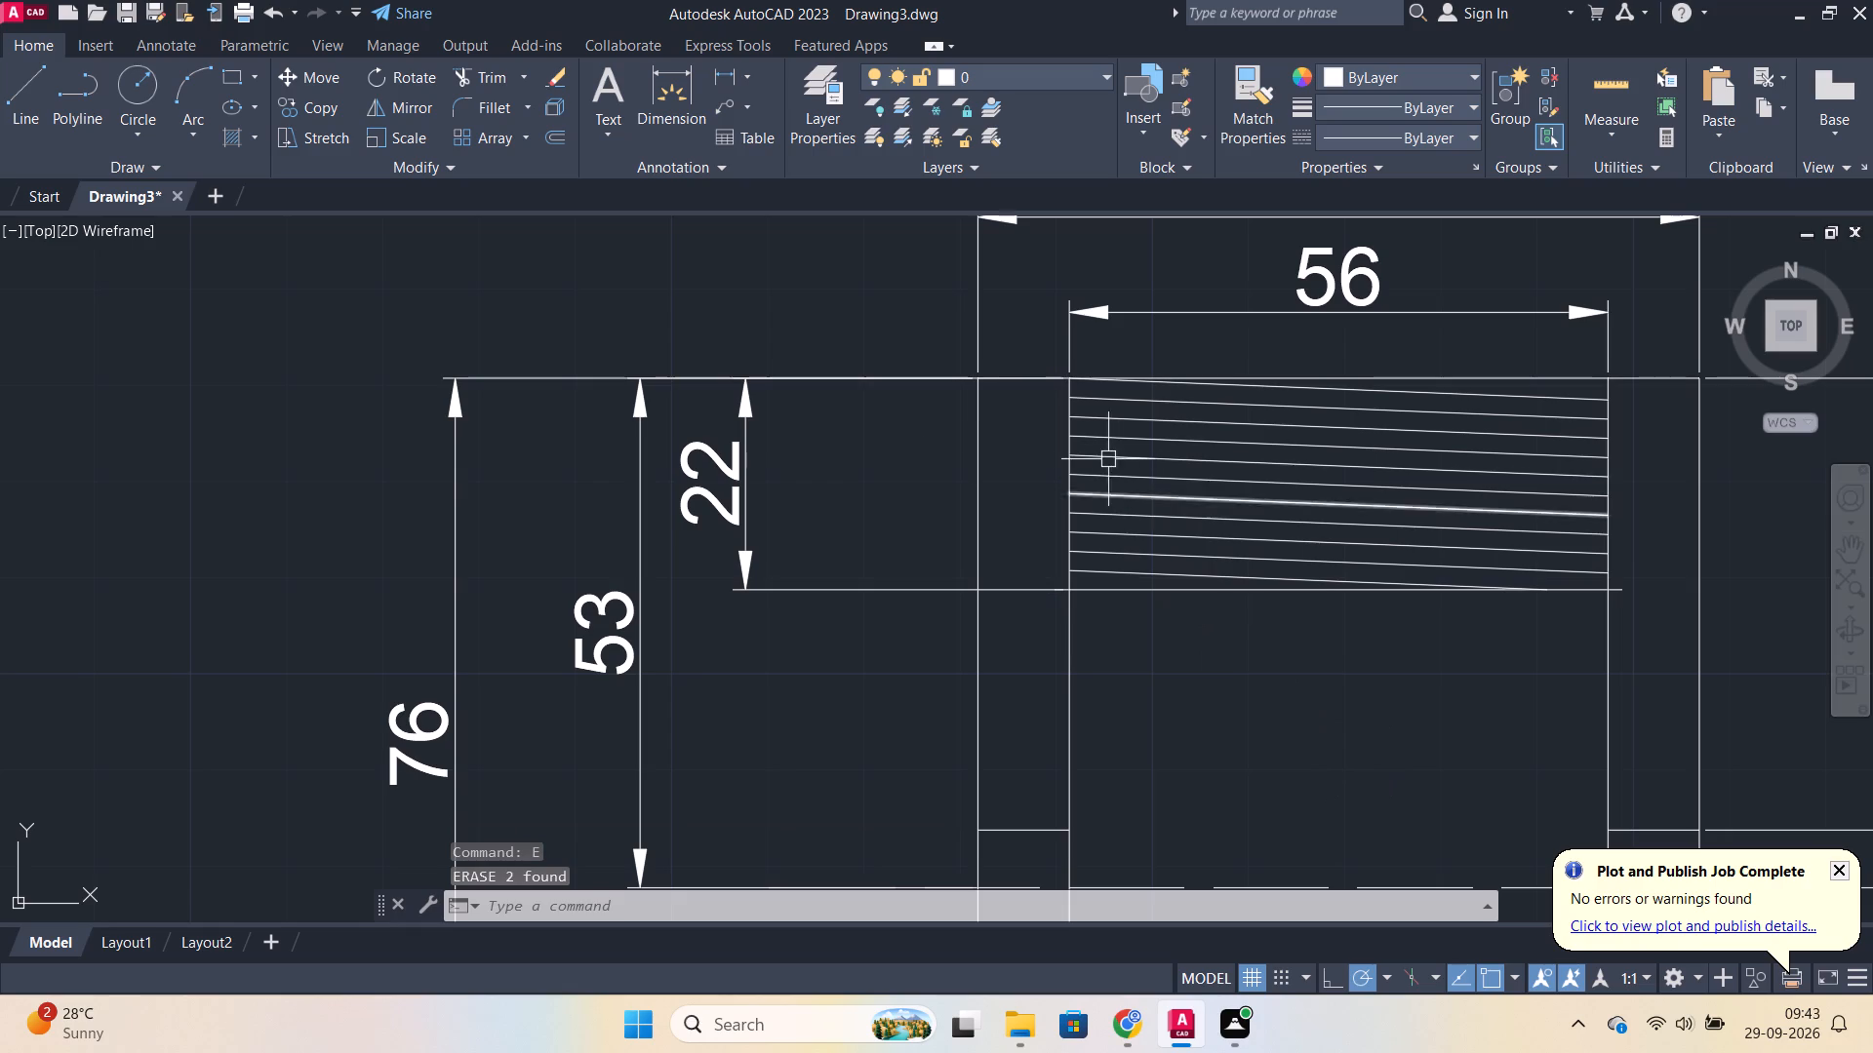
# Offset the two vertical bore wall lines inward by 1.5 on both sides of the front view.
pyautogui.press('o')
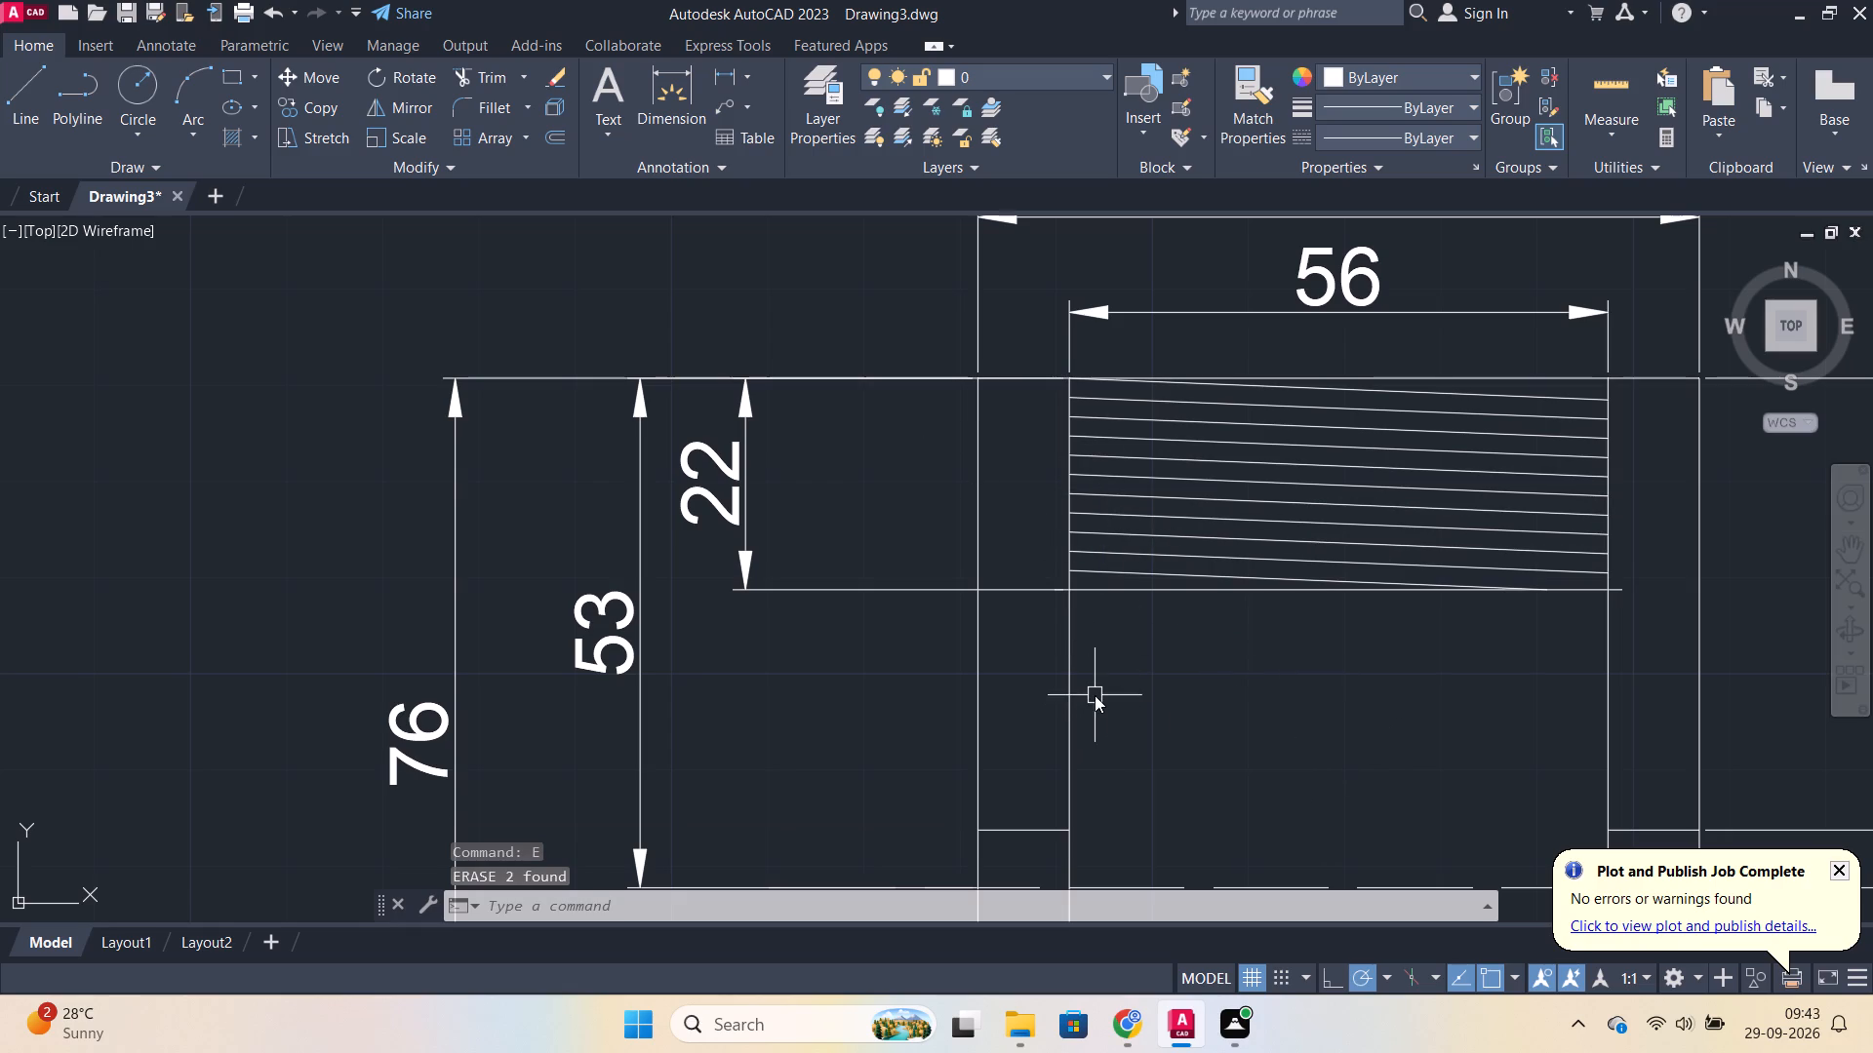
pyautogui.press('Return')
pyautogui.press('Return')
pyautogui.click(1063, 633)
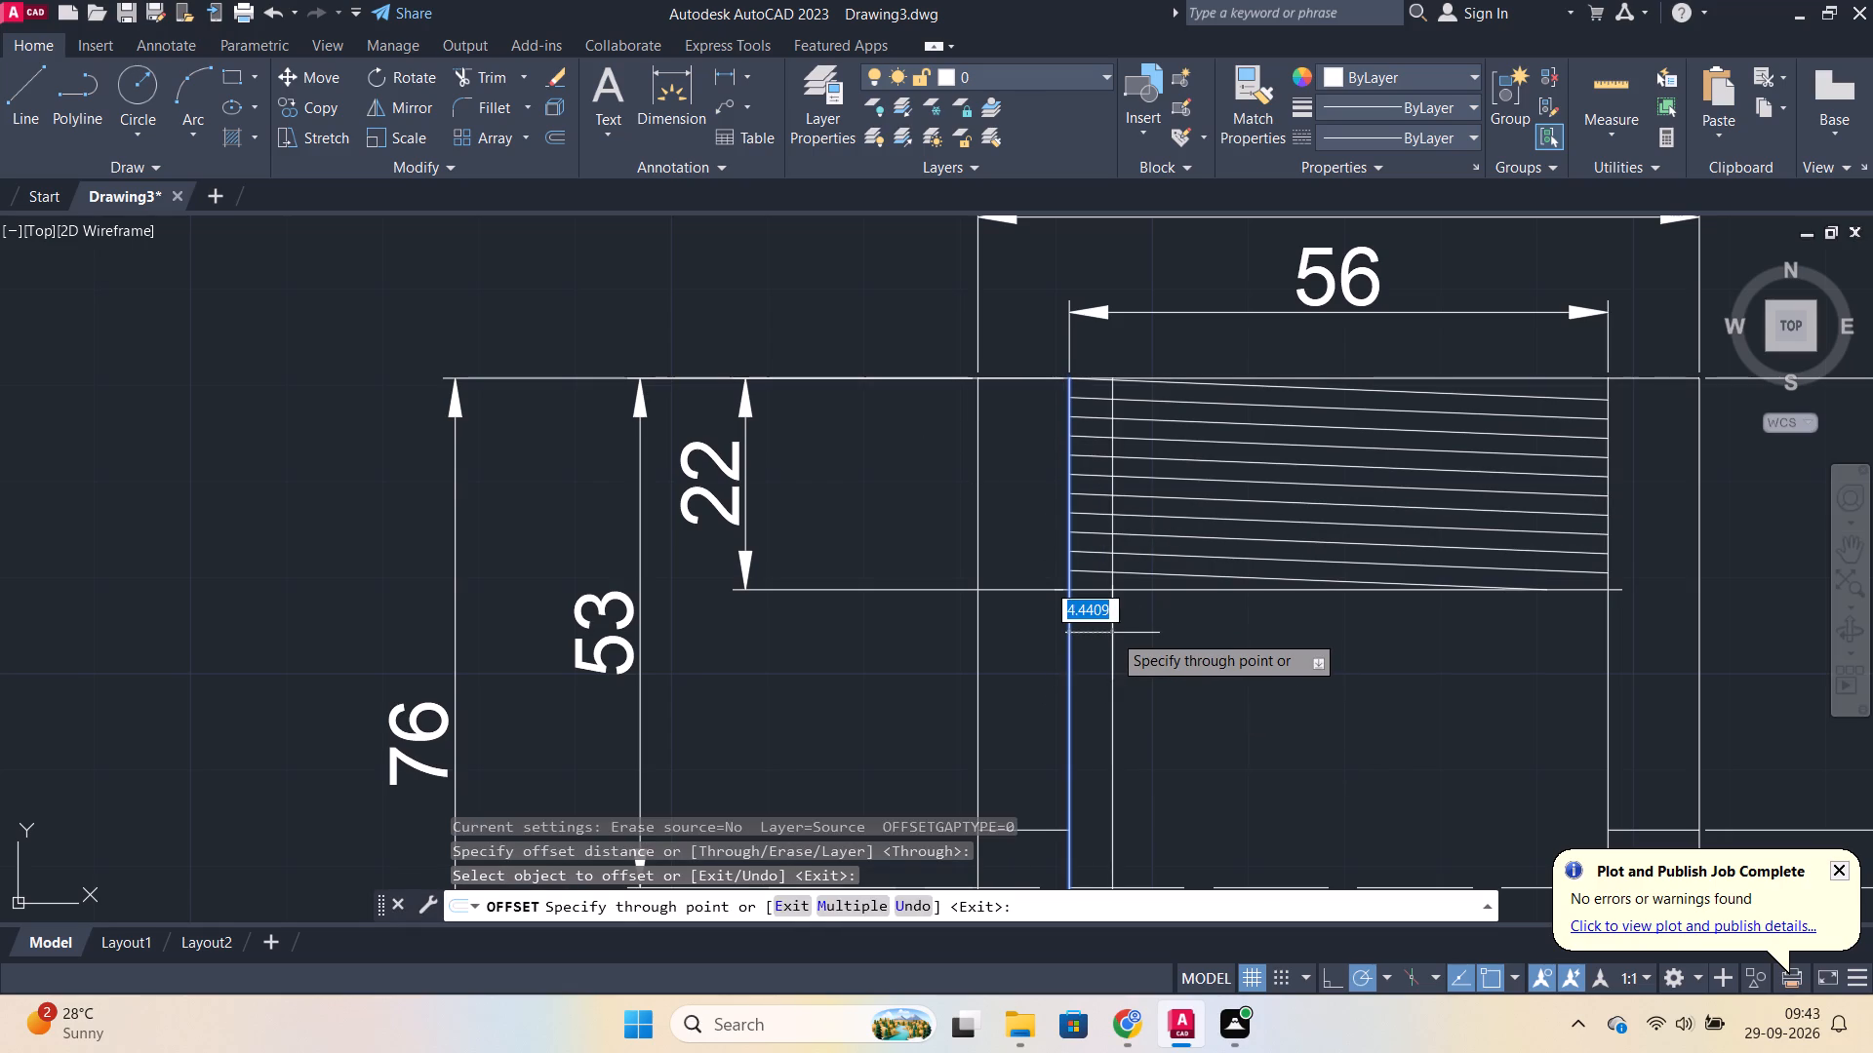
pyautogui.write('1.5')
pyautogui.press('Return')
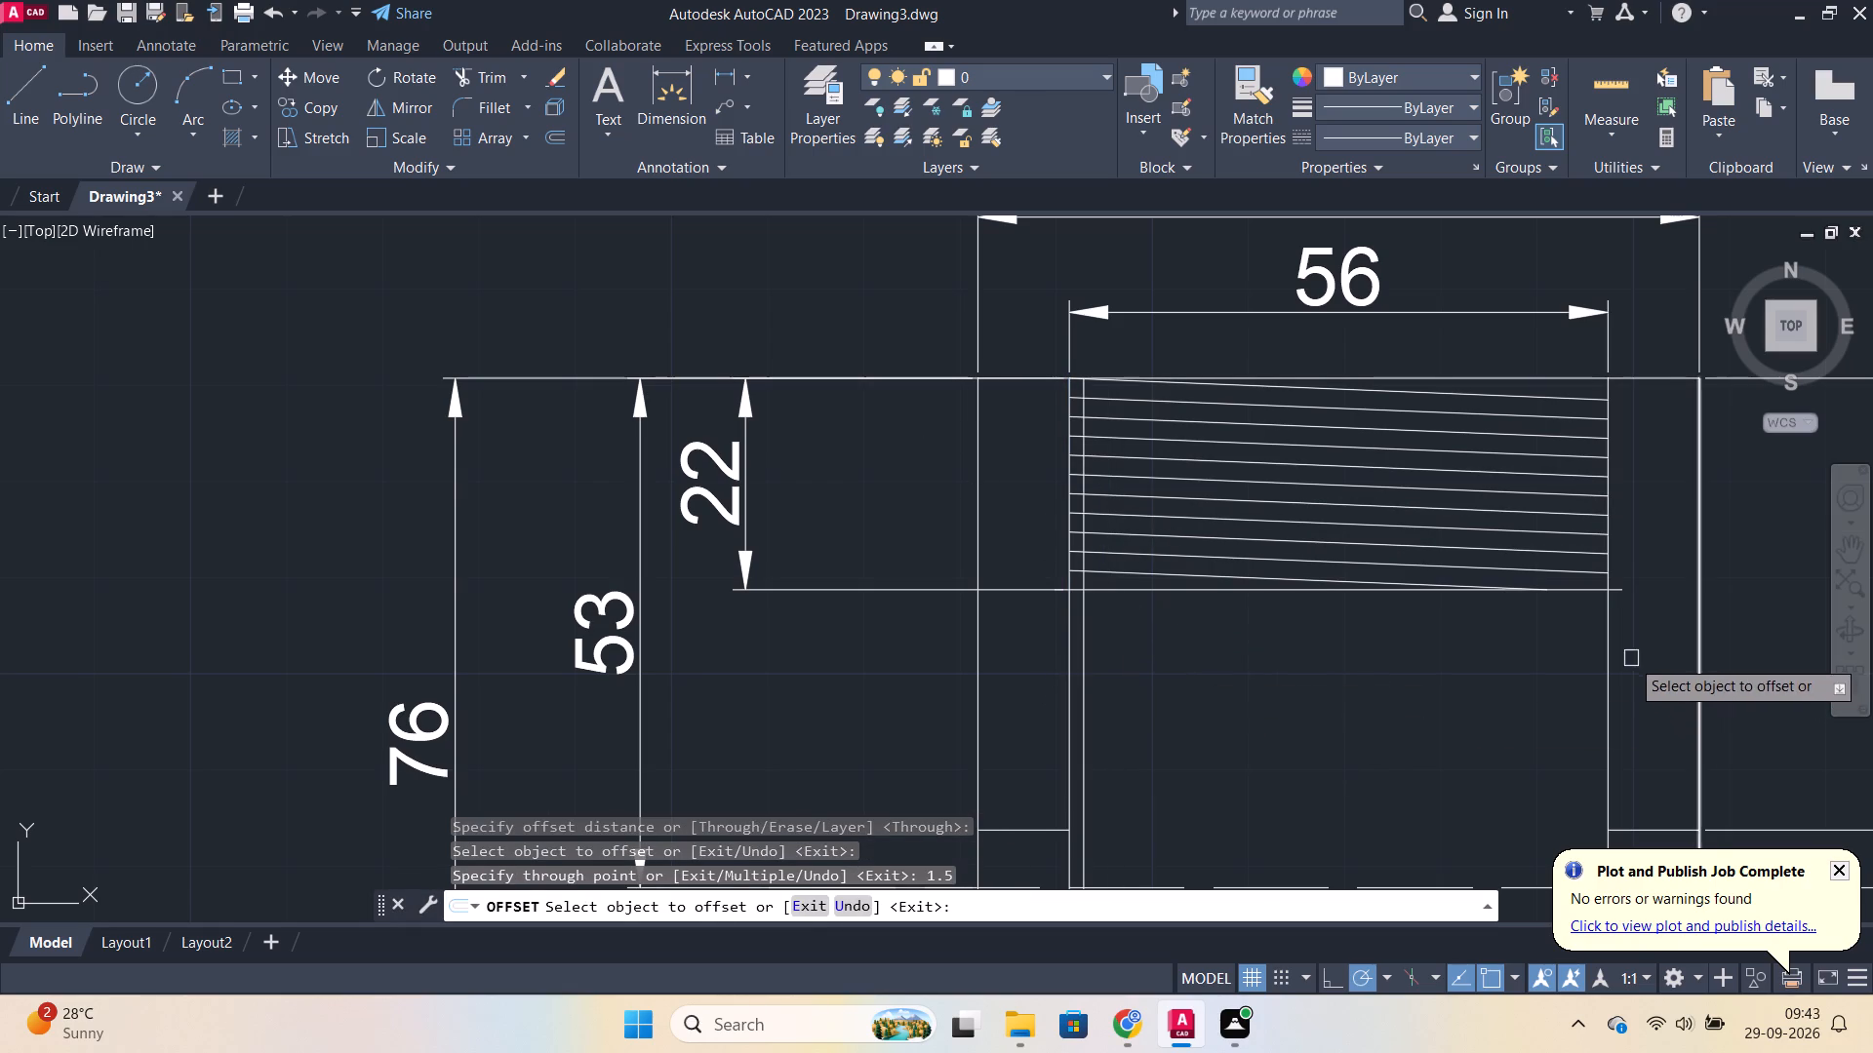
pyautogui.click(1608, 653)
pyautogui.write('1.5')
pyautogui.press('Return')
pyautogui.scroll(-1, 1593, 651)
pyautogui.moveTo(1700, 647); pyautogui.dragTo(1604, 430, button='middle')
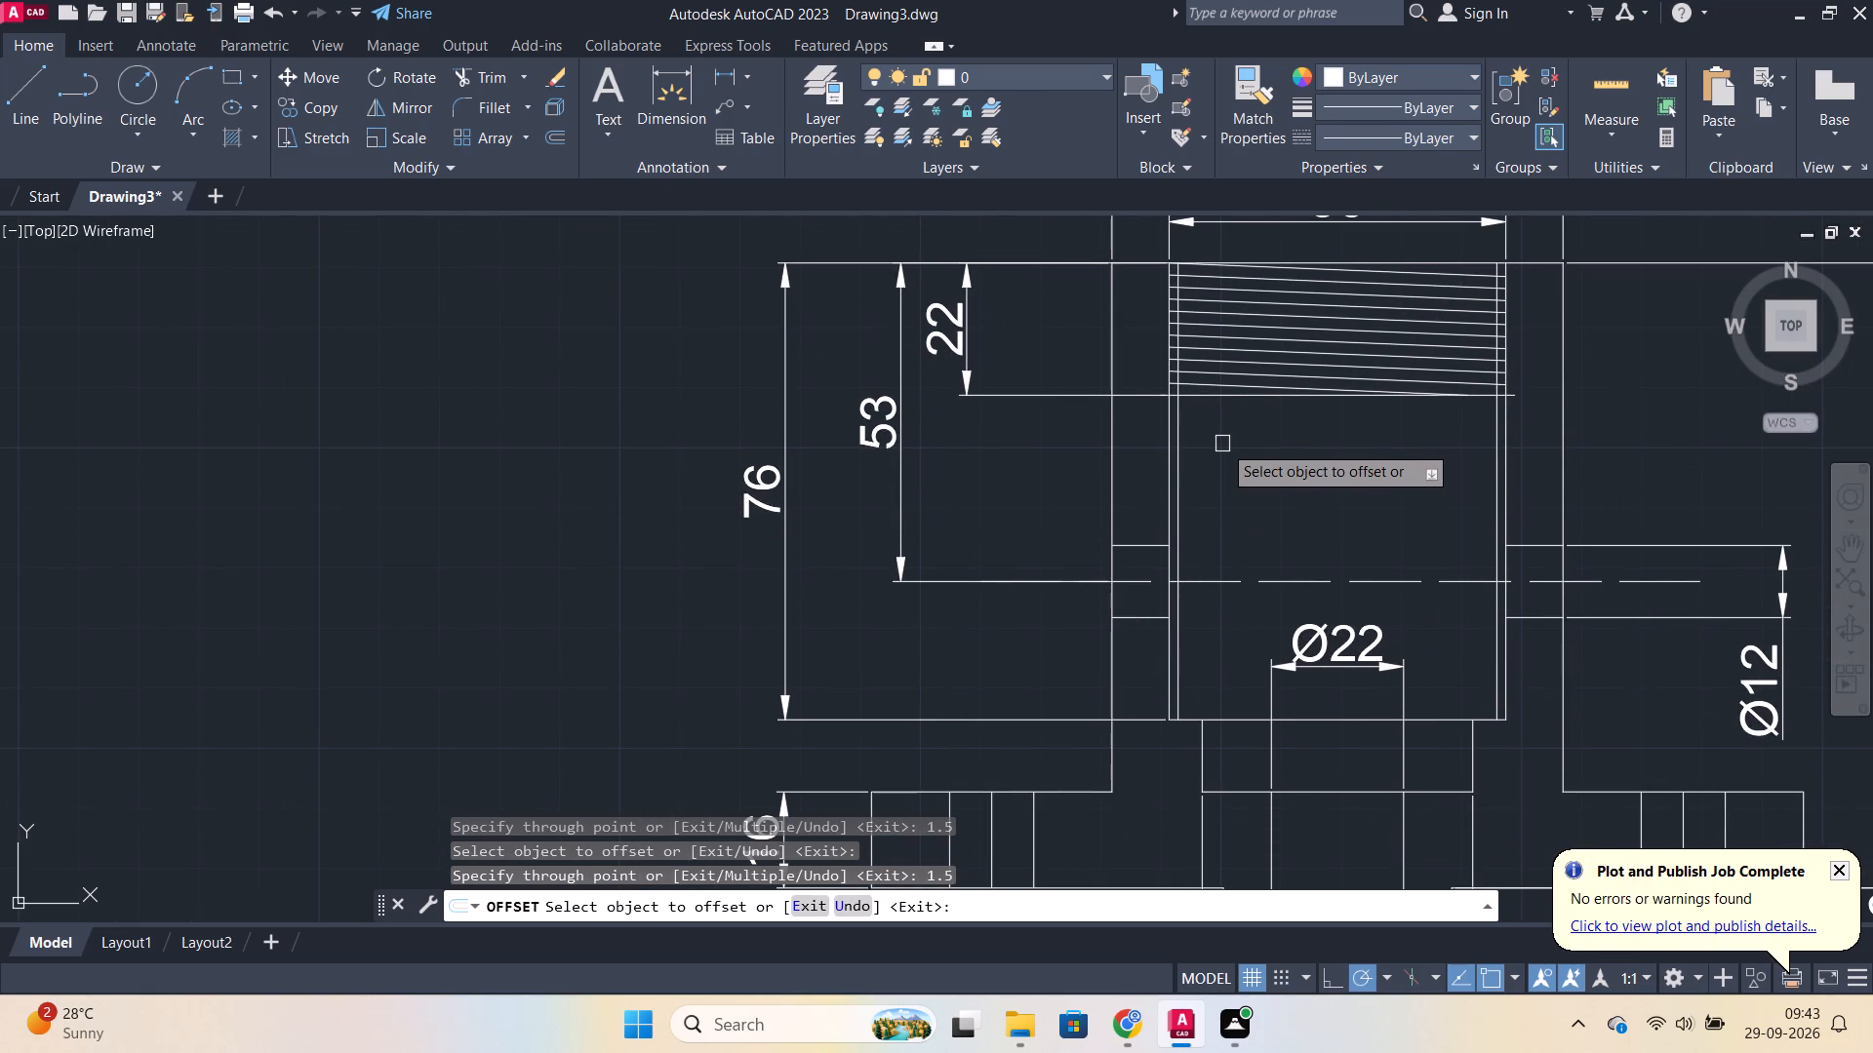
pyautogui.press('Escape')
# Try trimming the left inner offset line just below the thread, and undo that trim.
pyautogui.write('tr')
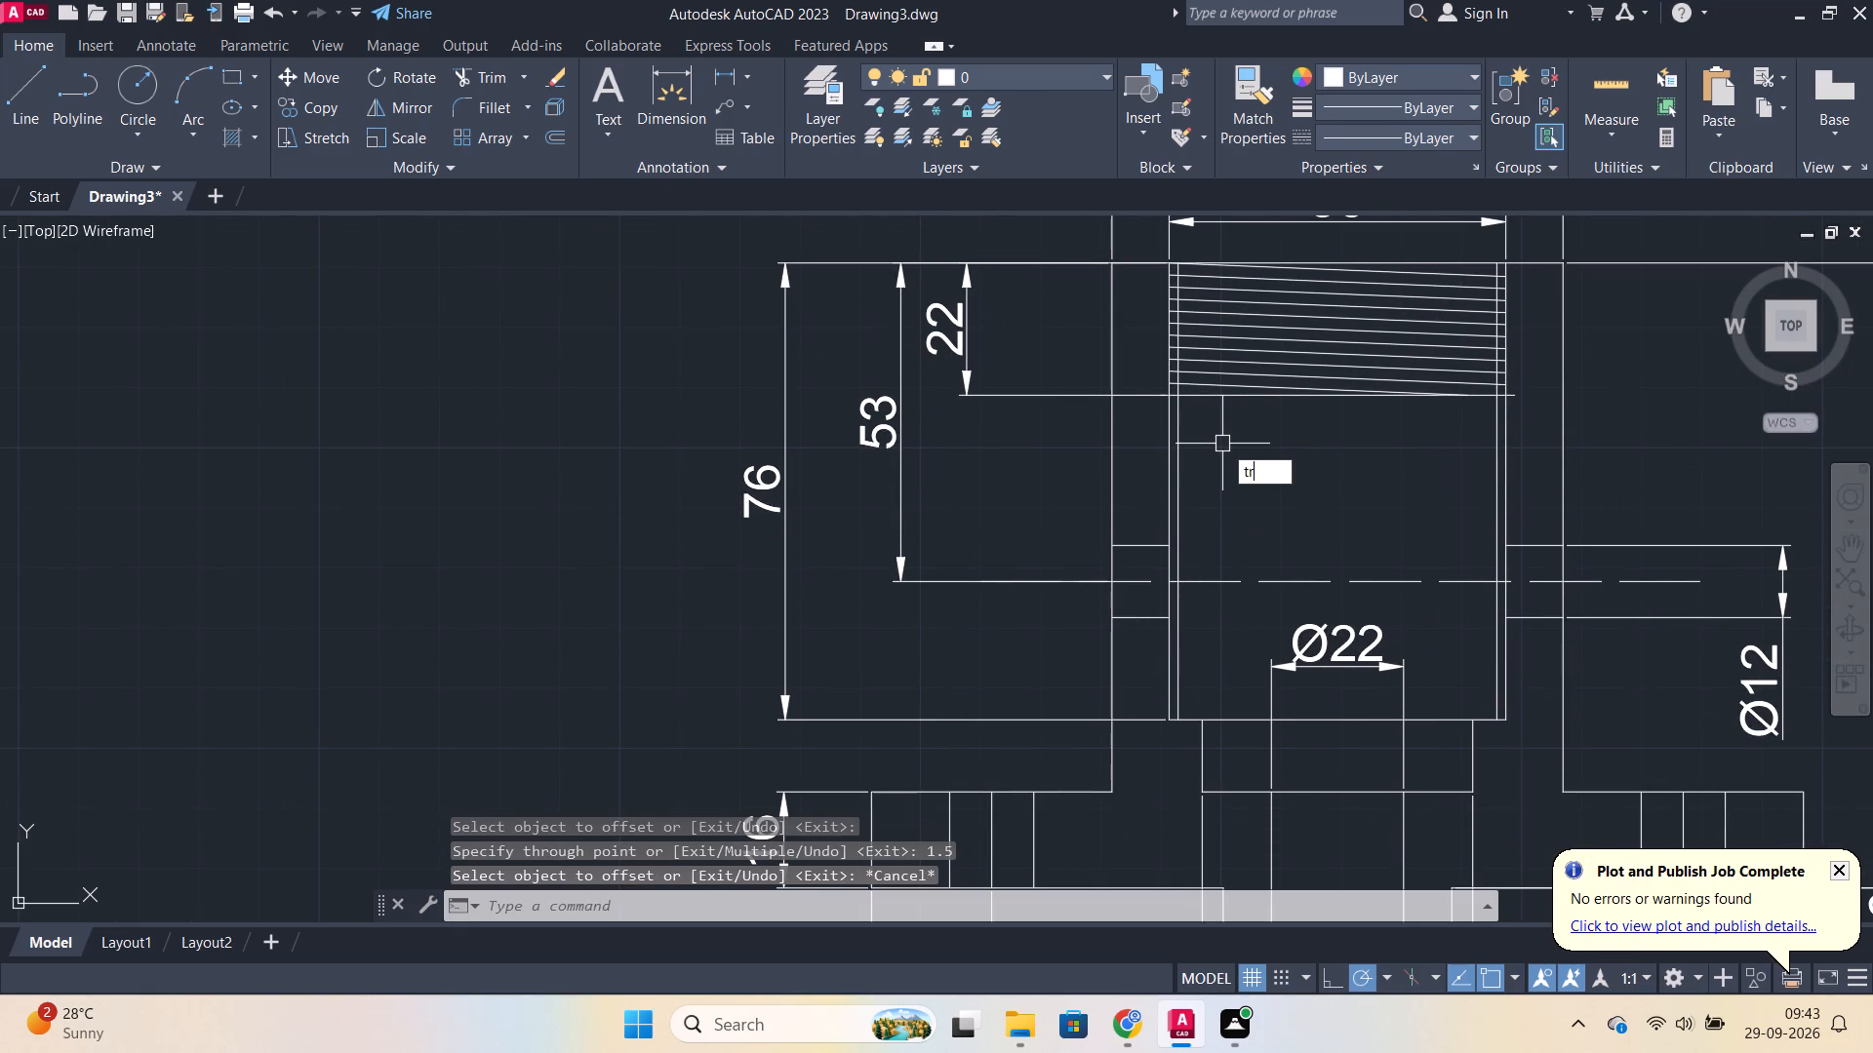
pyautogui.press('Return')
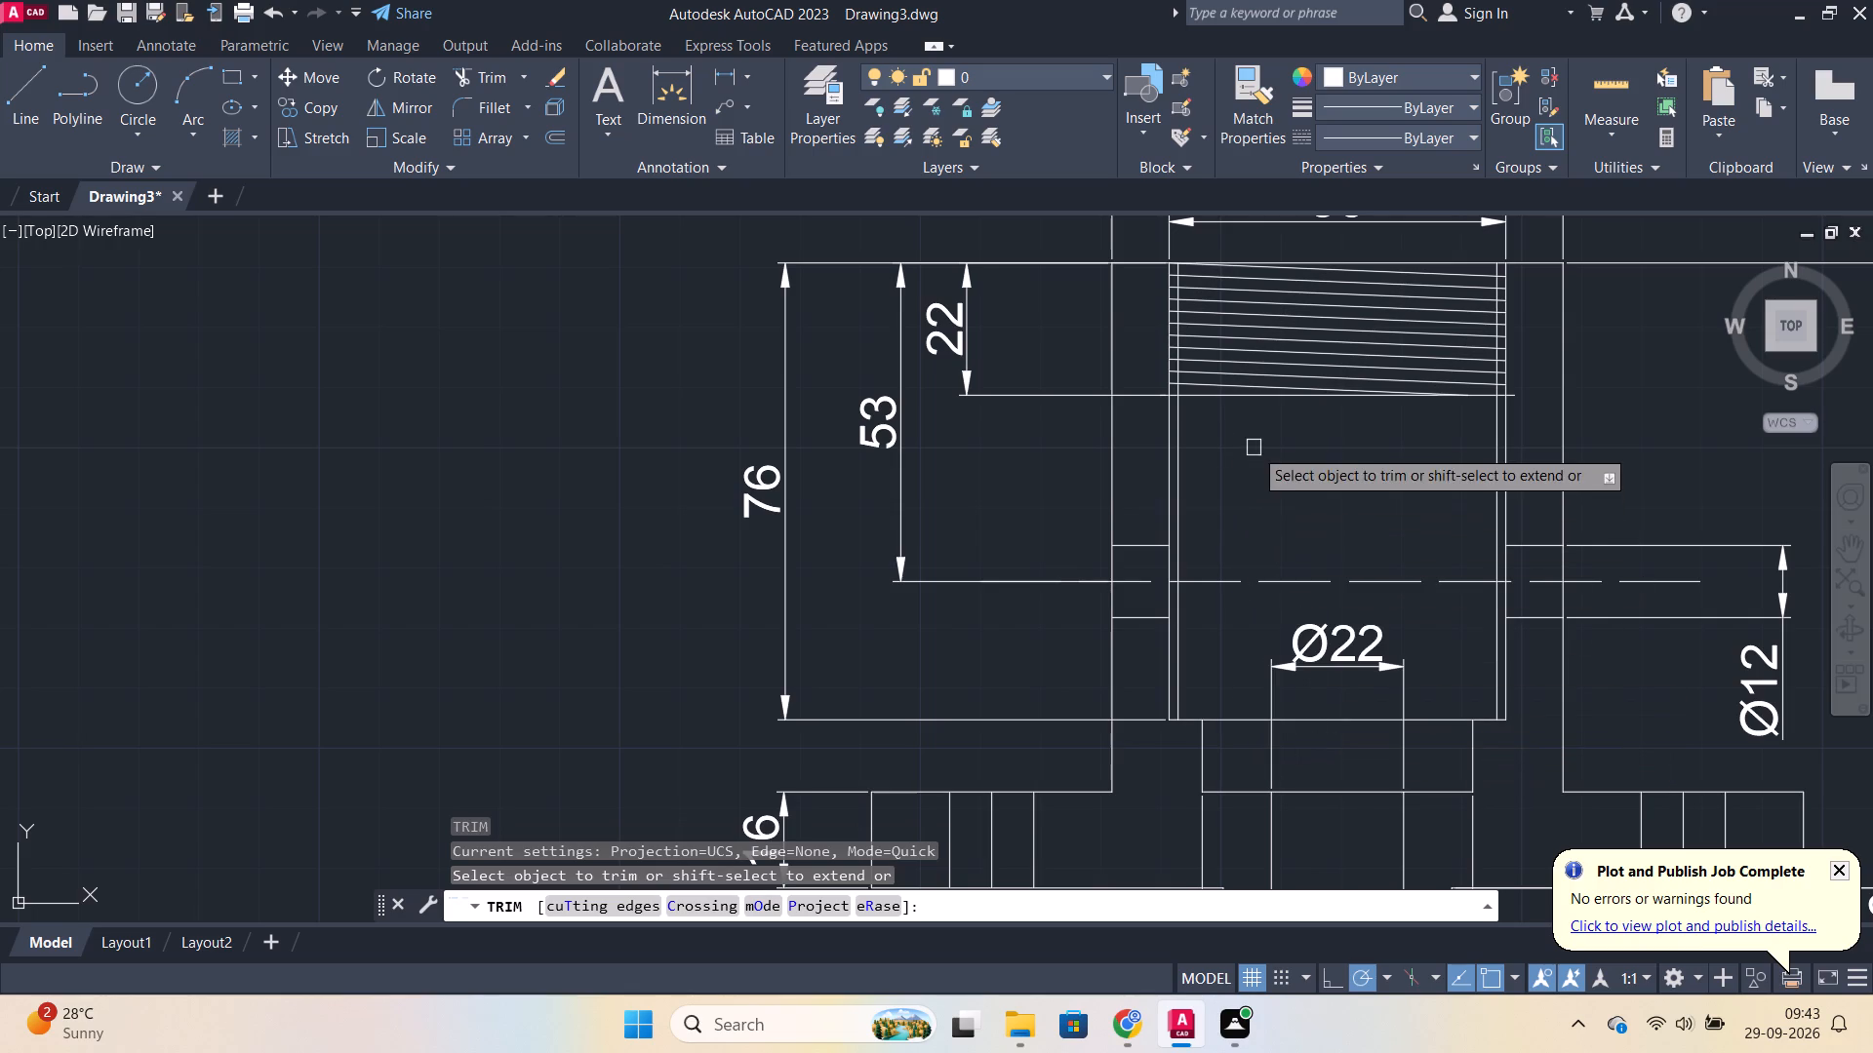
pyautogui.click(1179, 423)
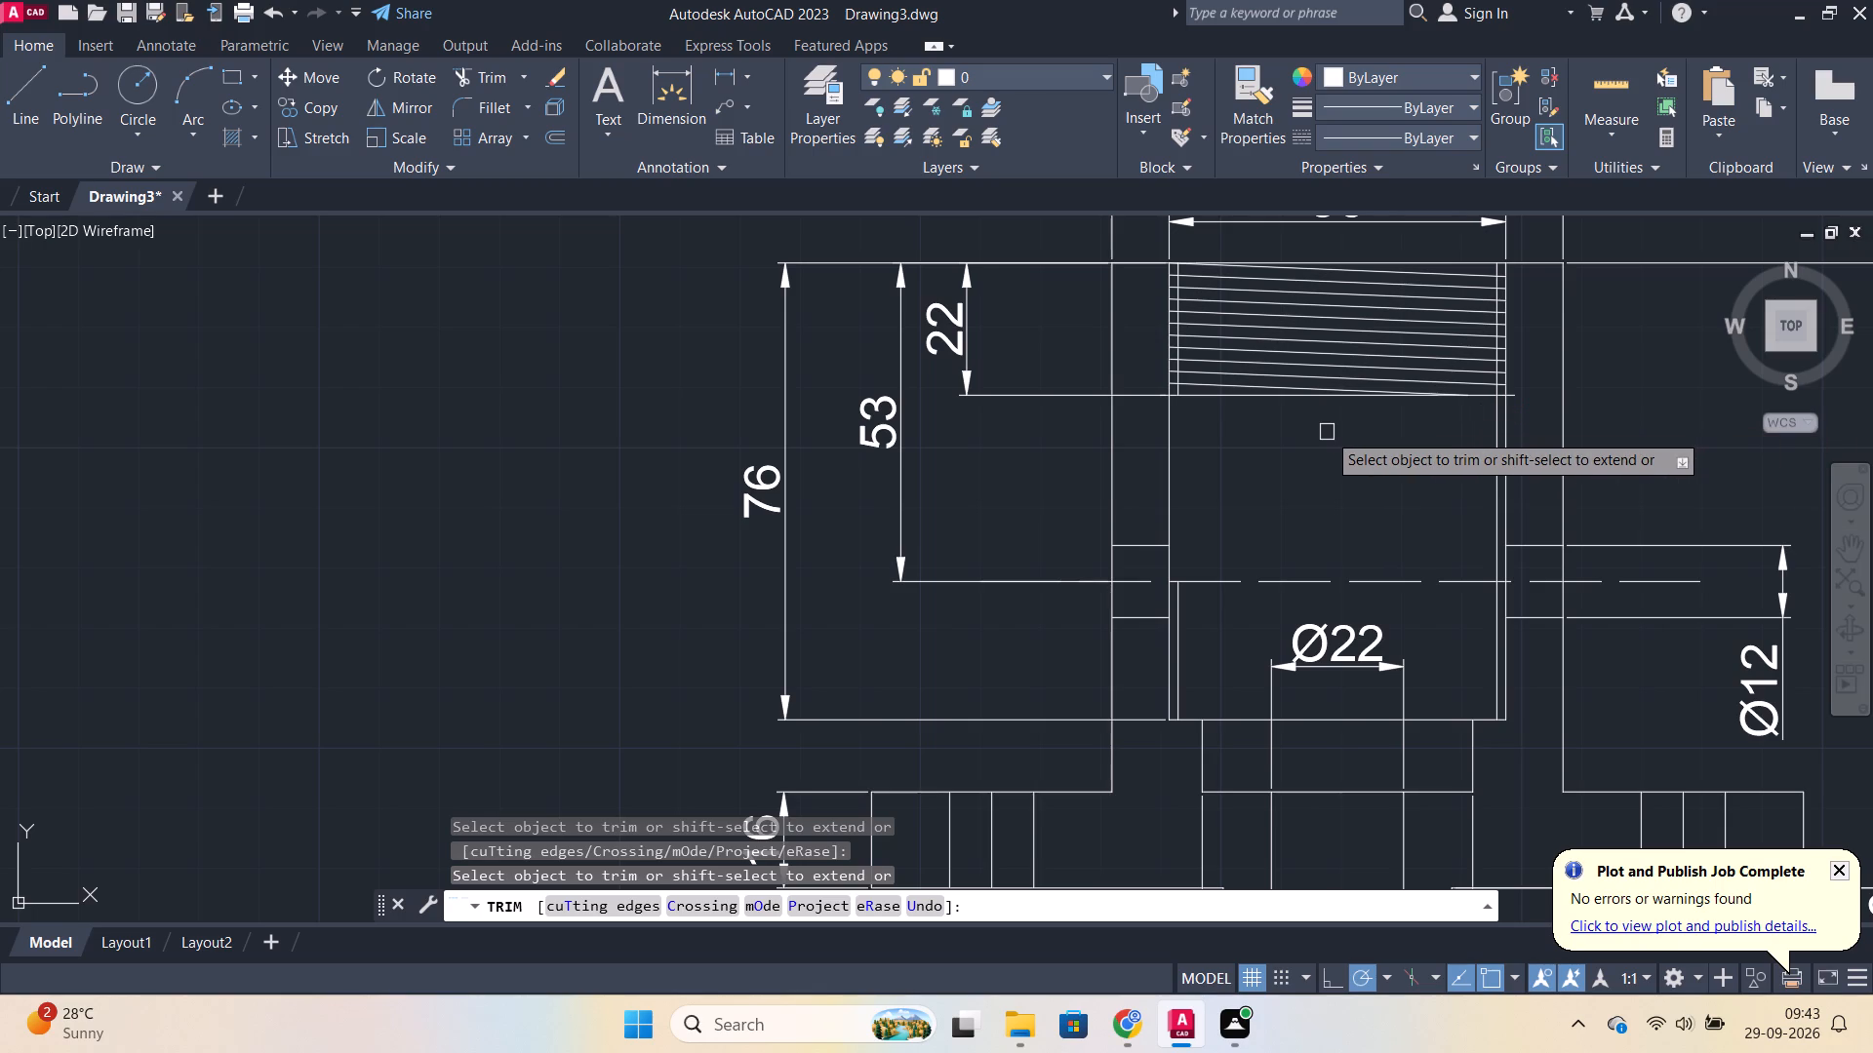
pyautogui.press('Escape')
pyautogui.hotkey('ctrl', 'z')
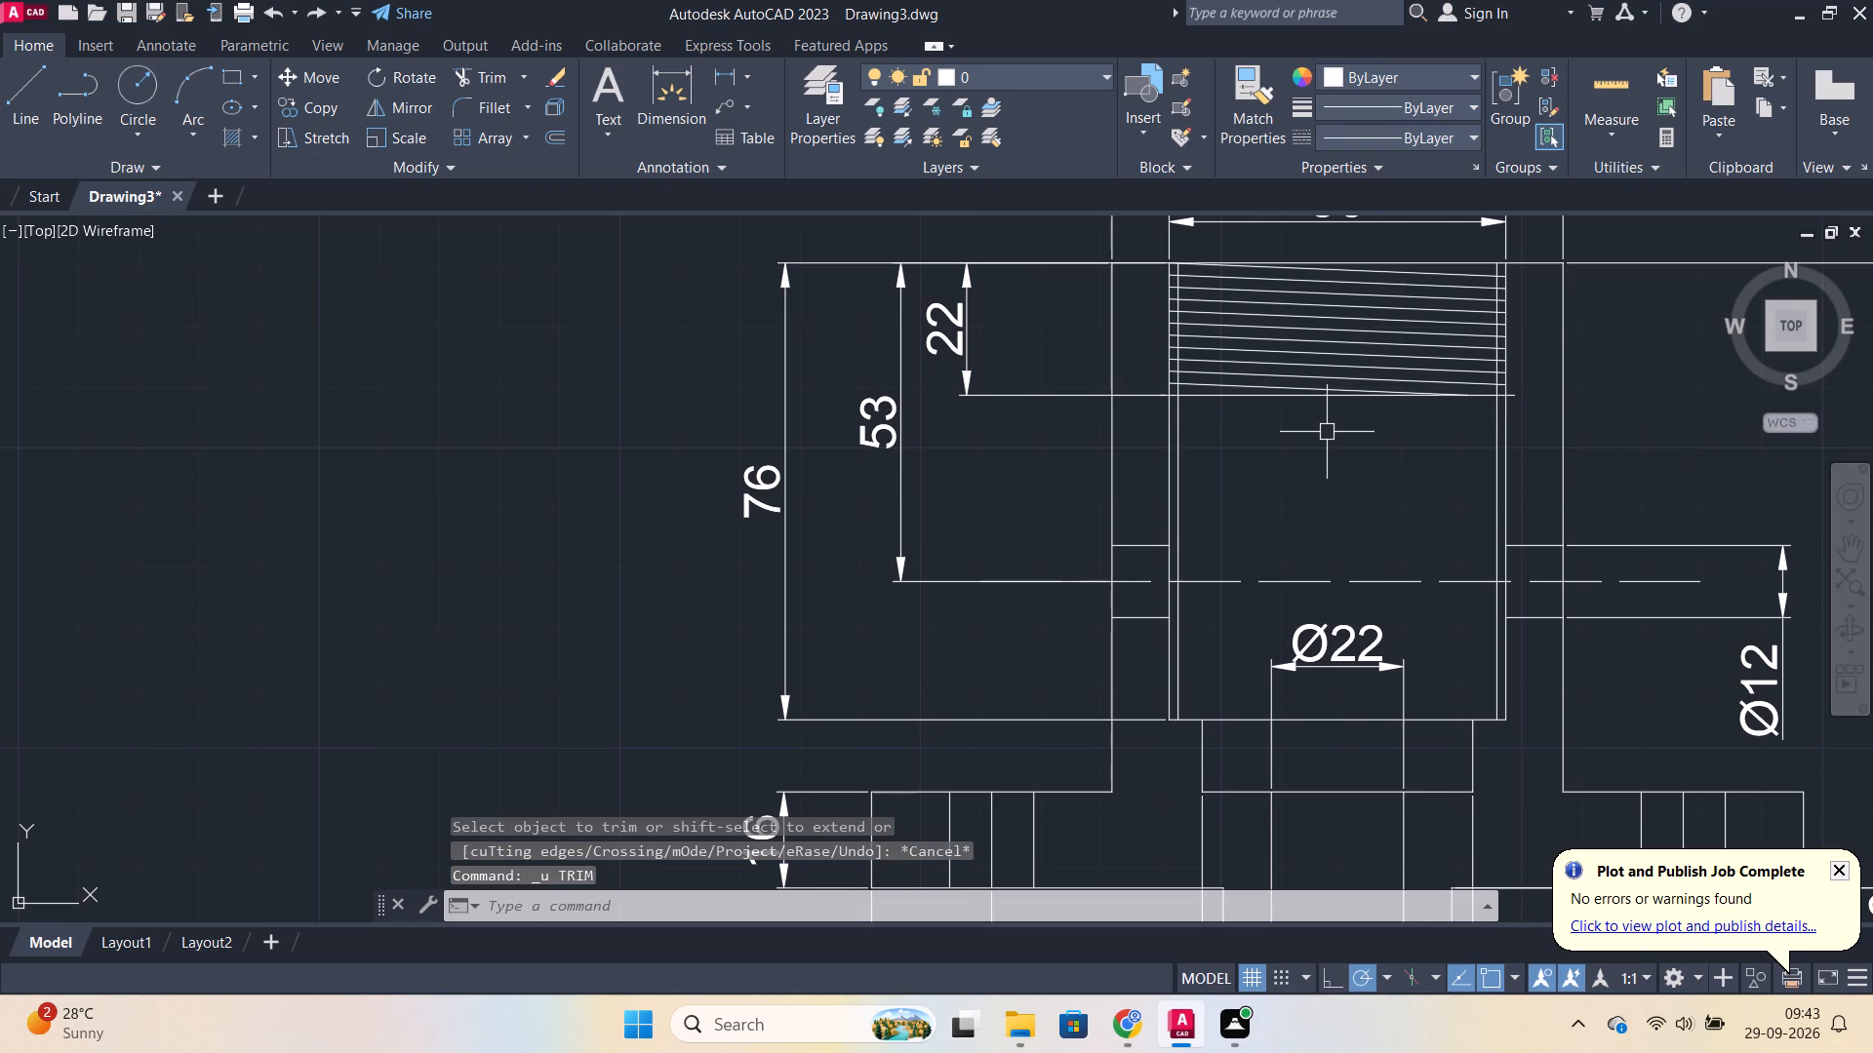
# Trim away the left outer bore wall line from the end of the thread down to the bore's bottom edge.
pyautogui.write('tr')
pyautogui.press('Return')
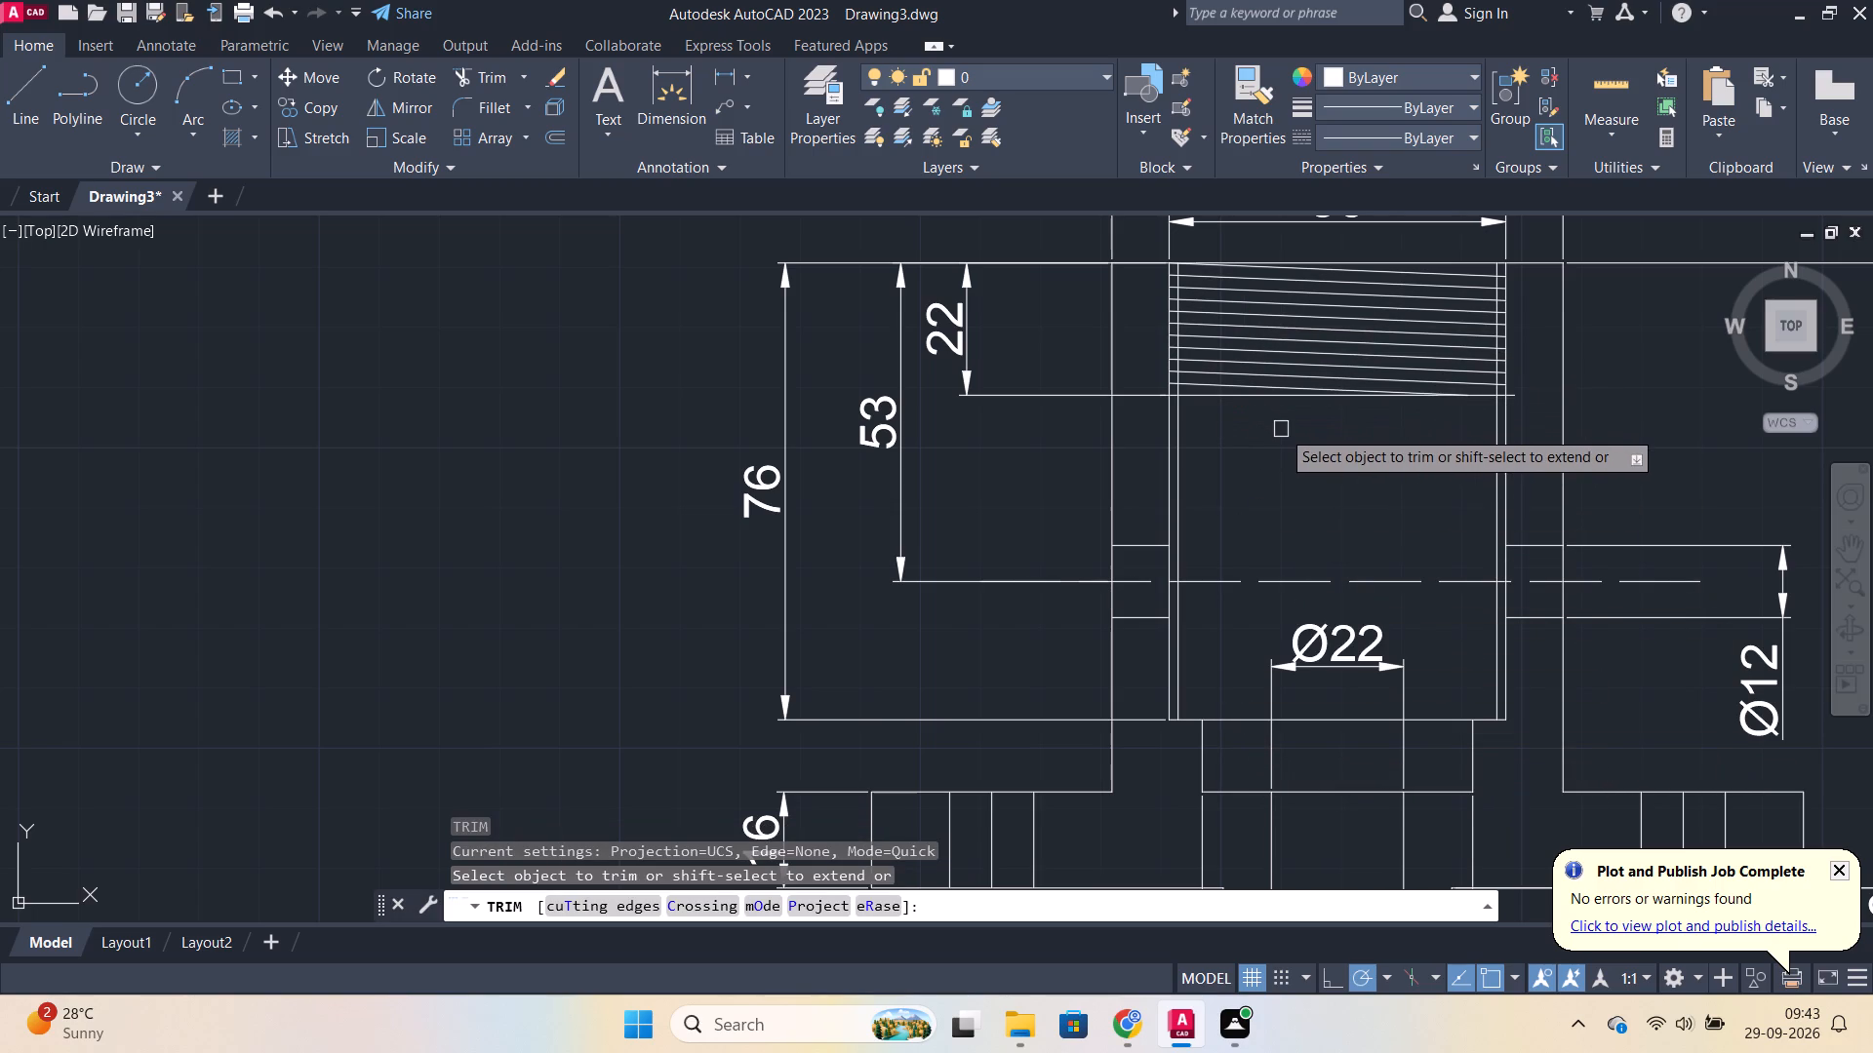
pyautogui.scroll(1, 1198, 414)
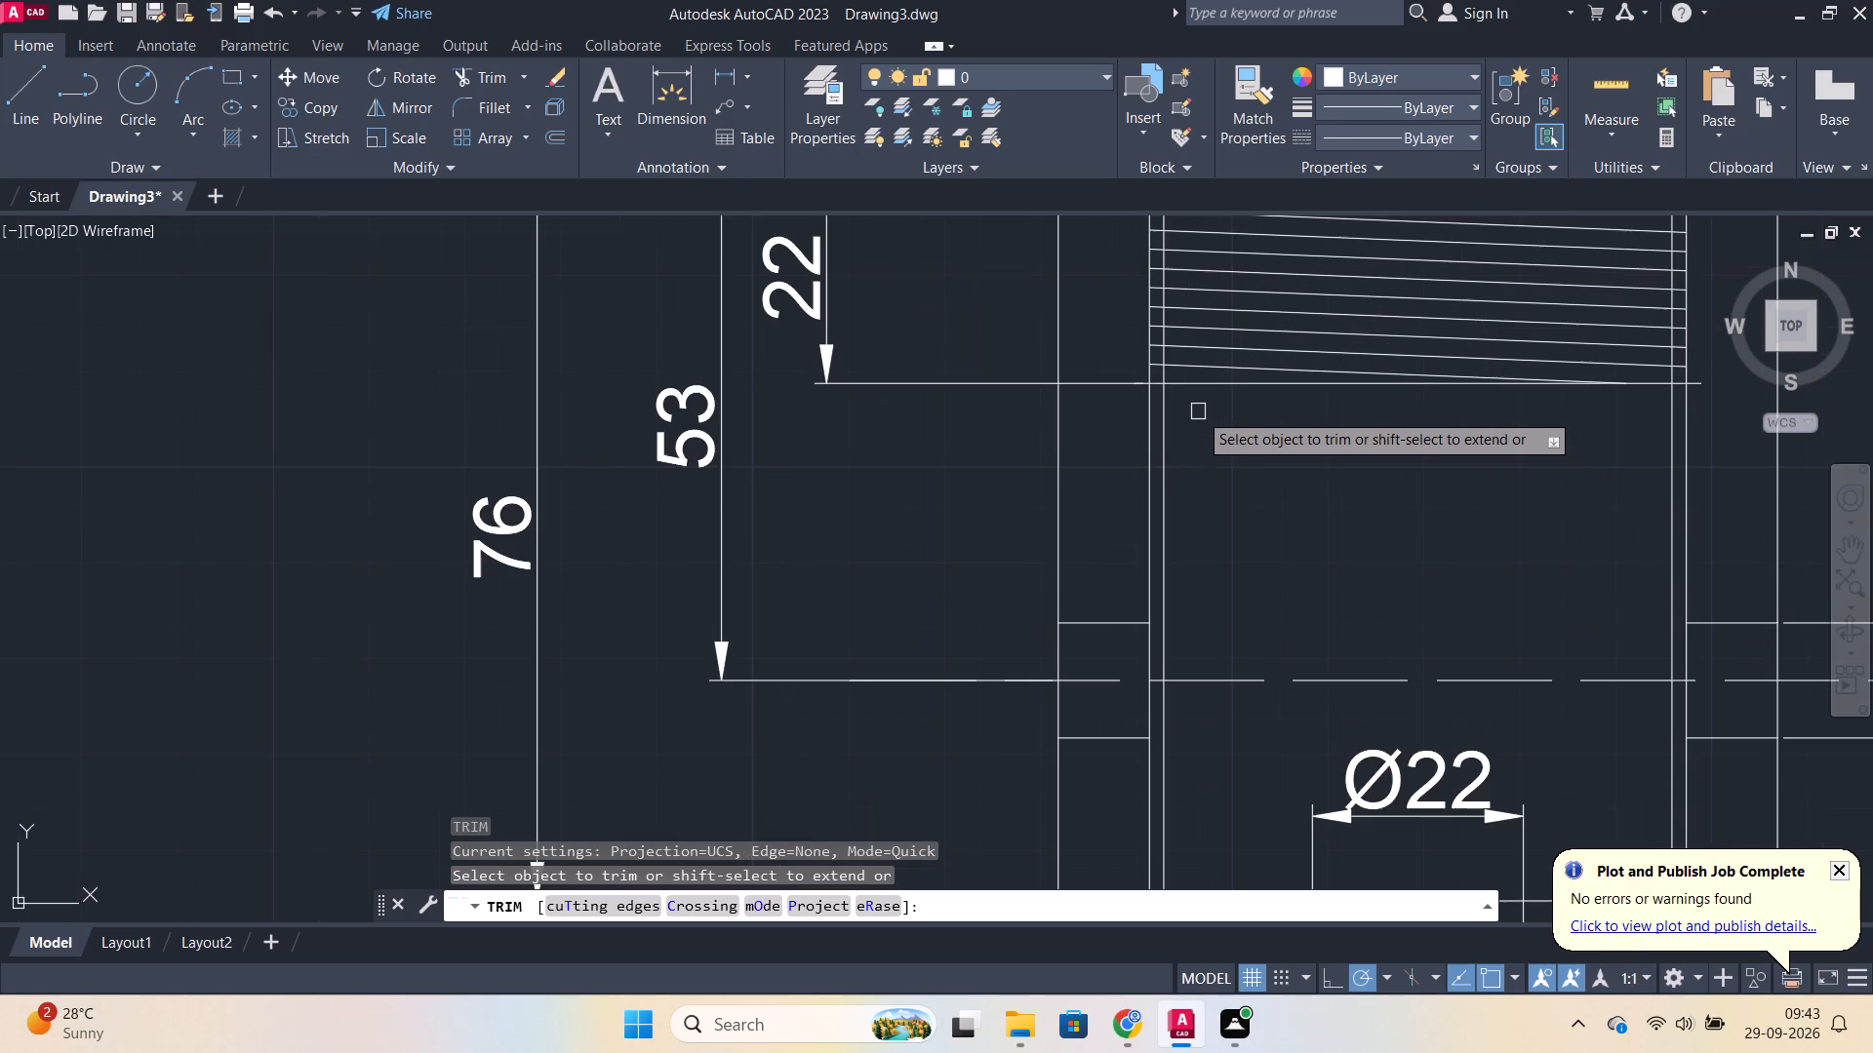
pyautogui.click(1143, 408)
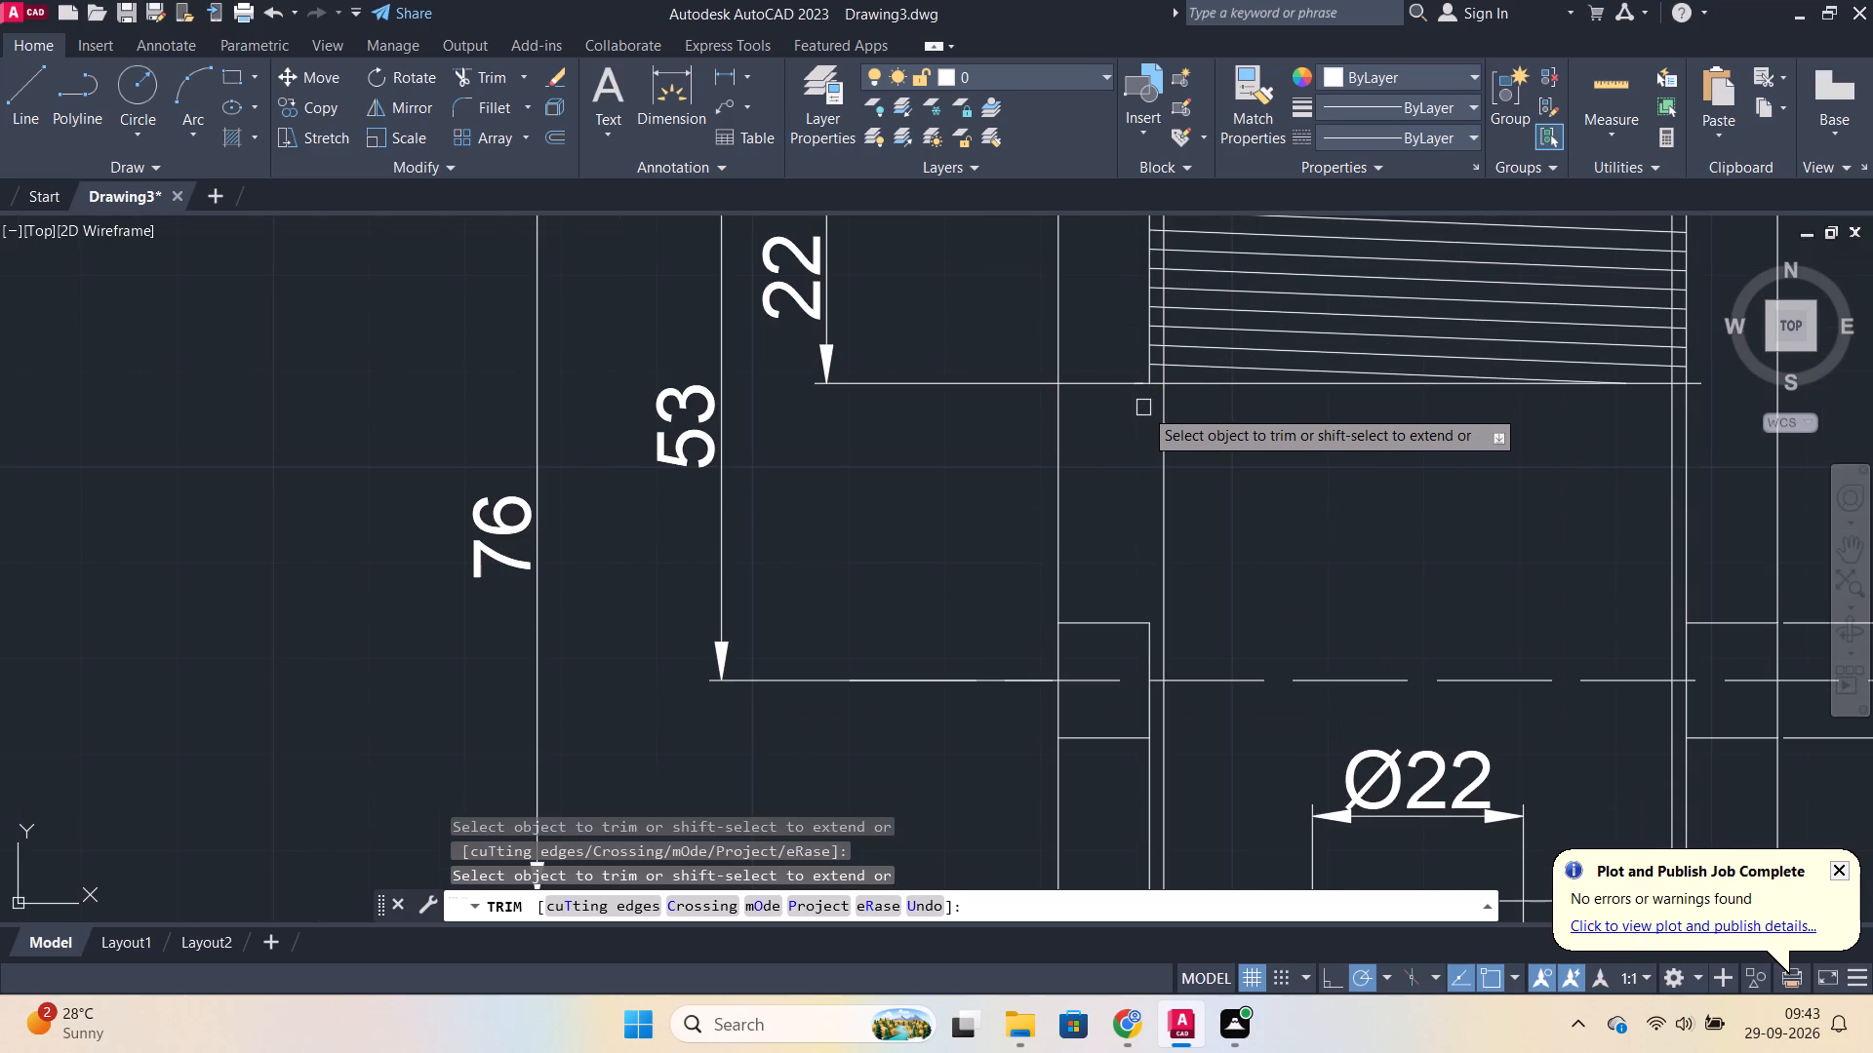
pyautogui.click(1152, 639)
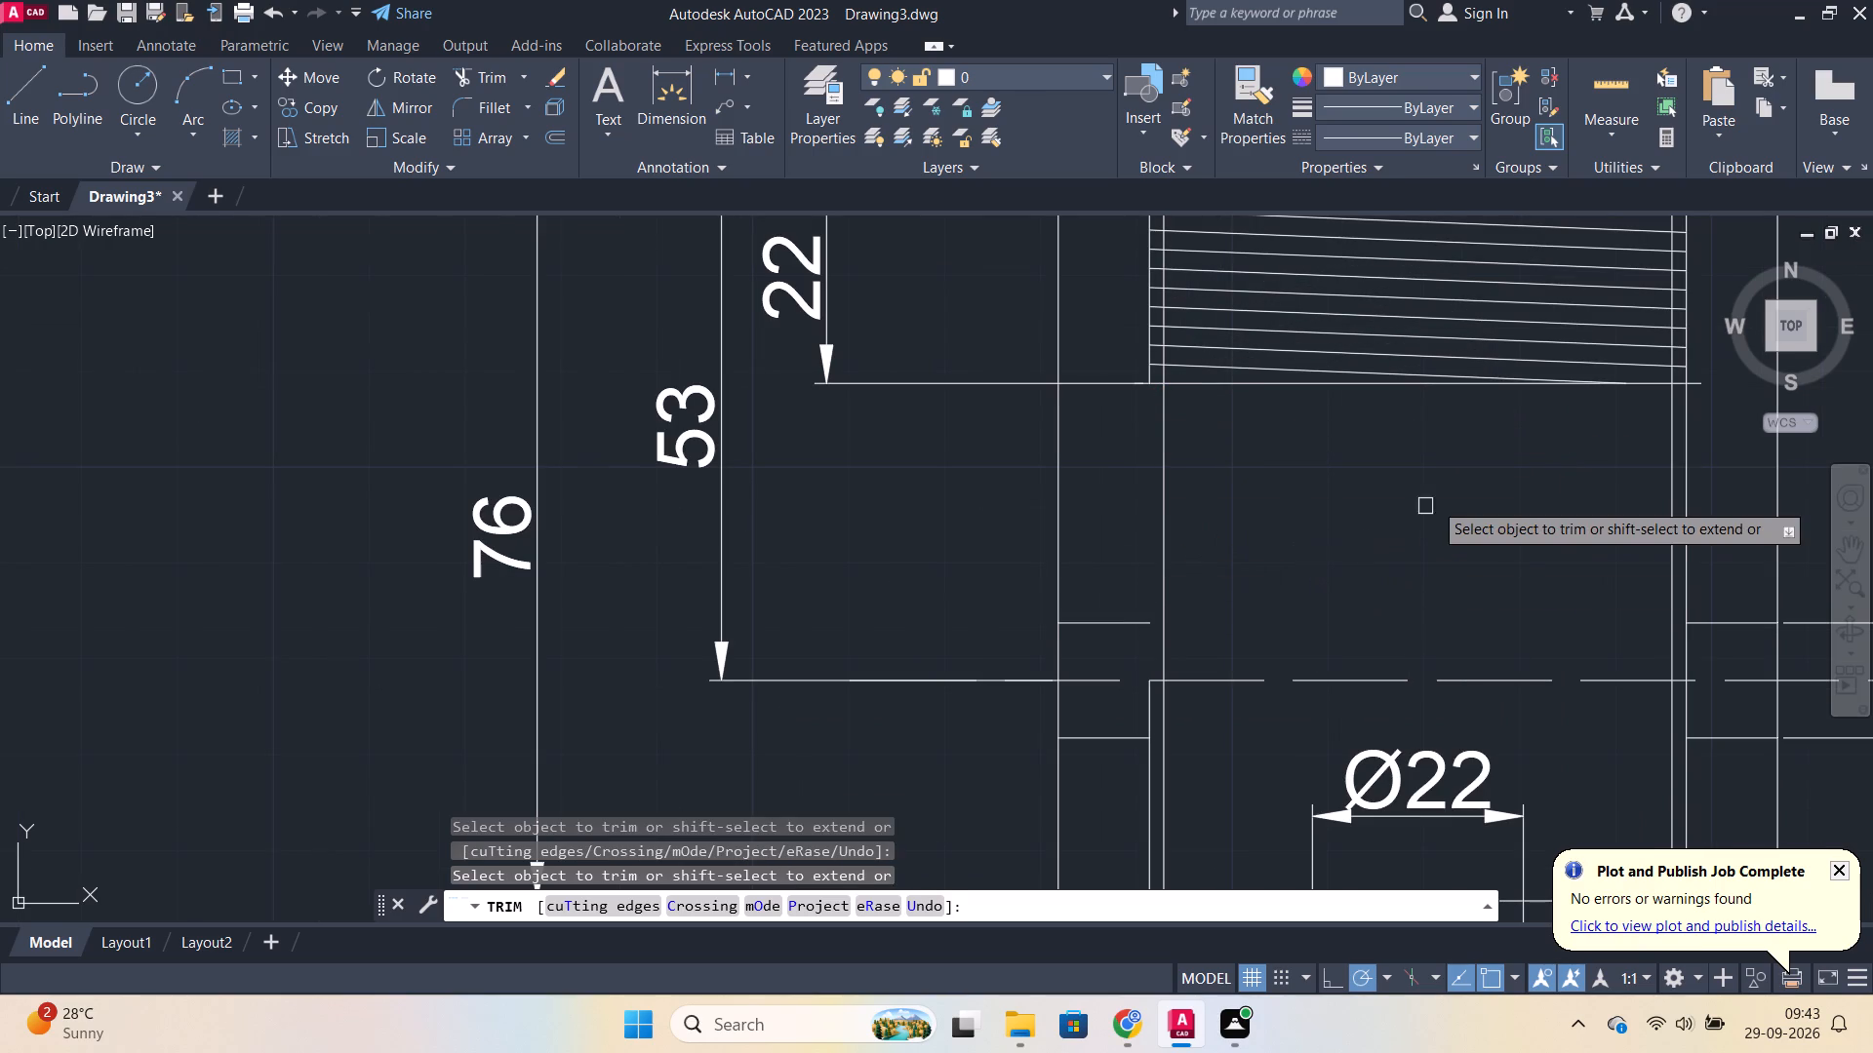
pyautogui.moveTo(1448, 498); pyautogui.dragTo(1386, 365, button='middle')
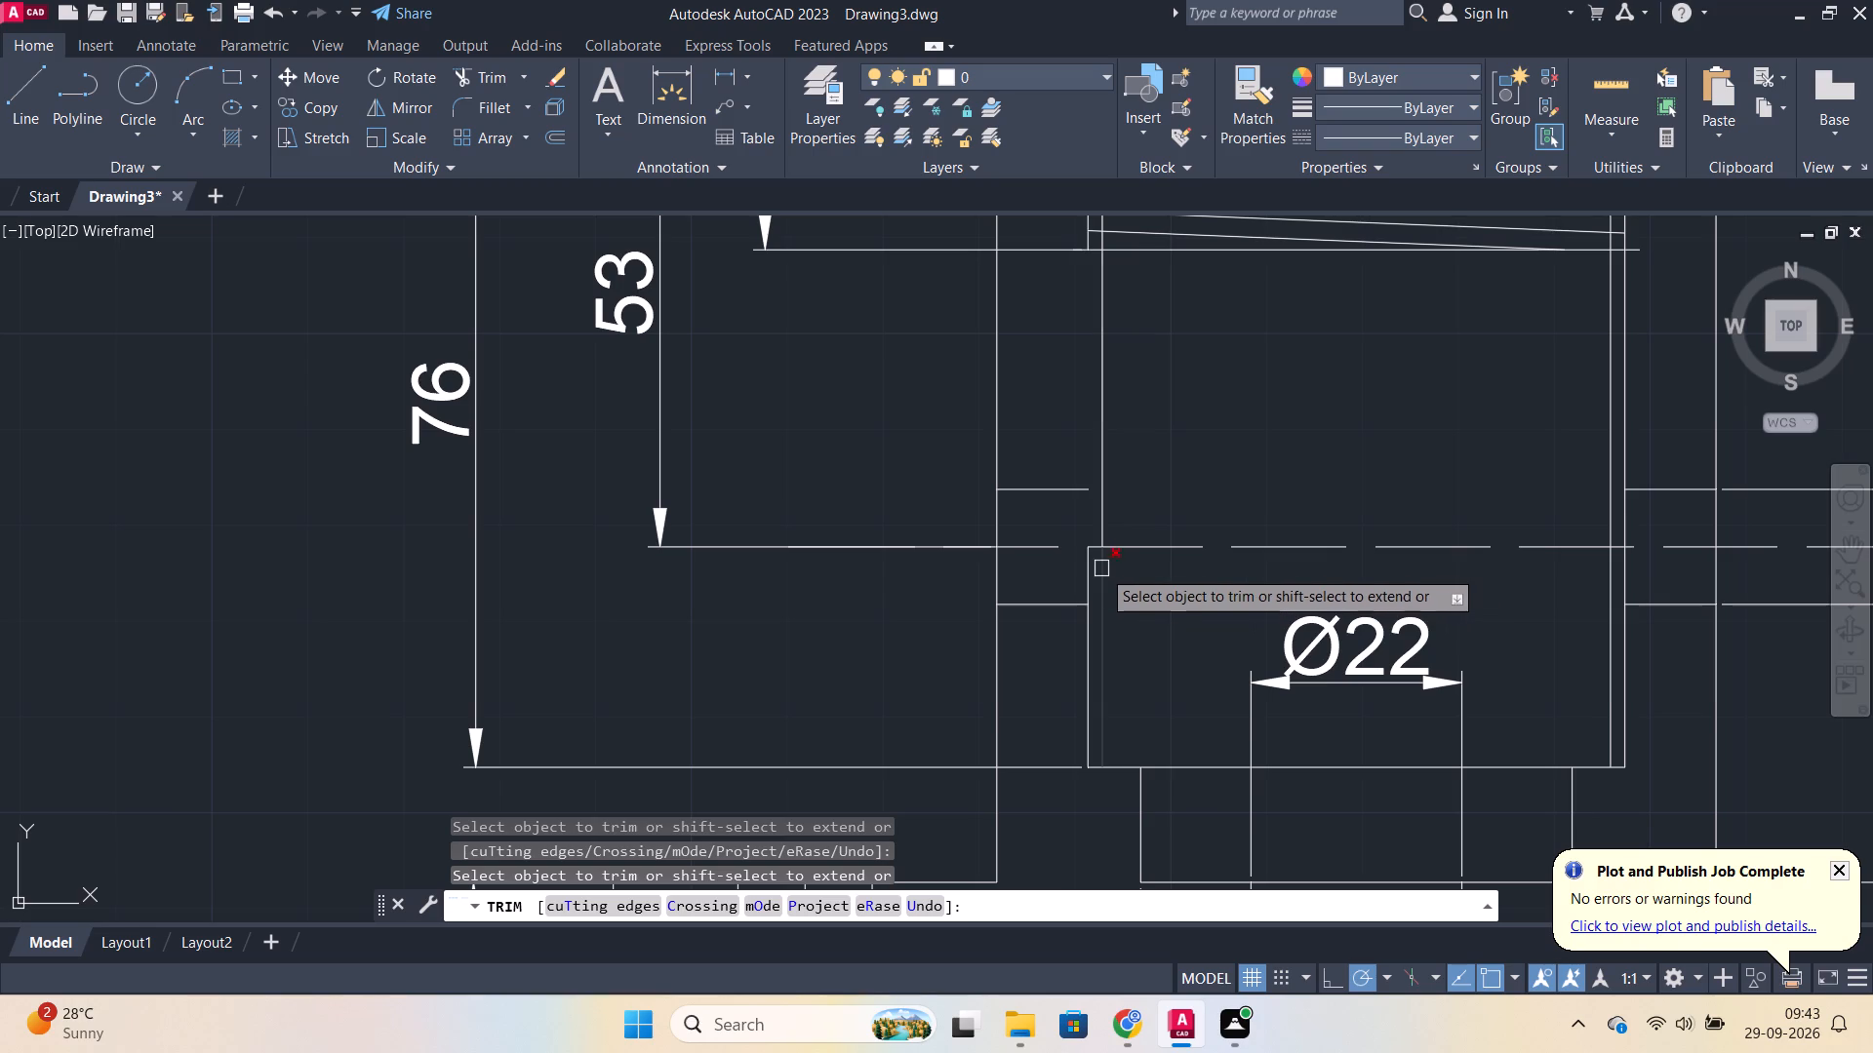
pyautogui.click(1092, 562)
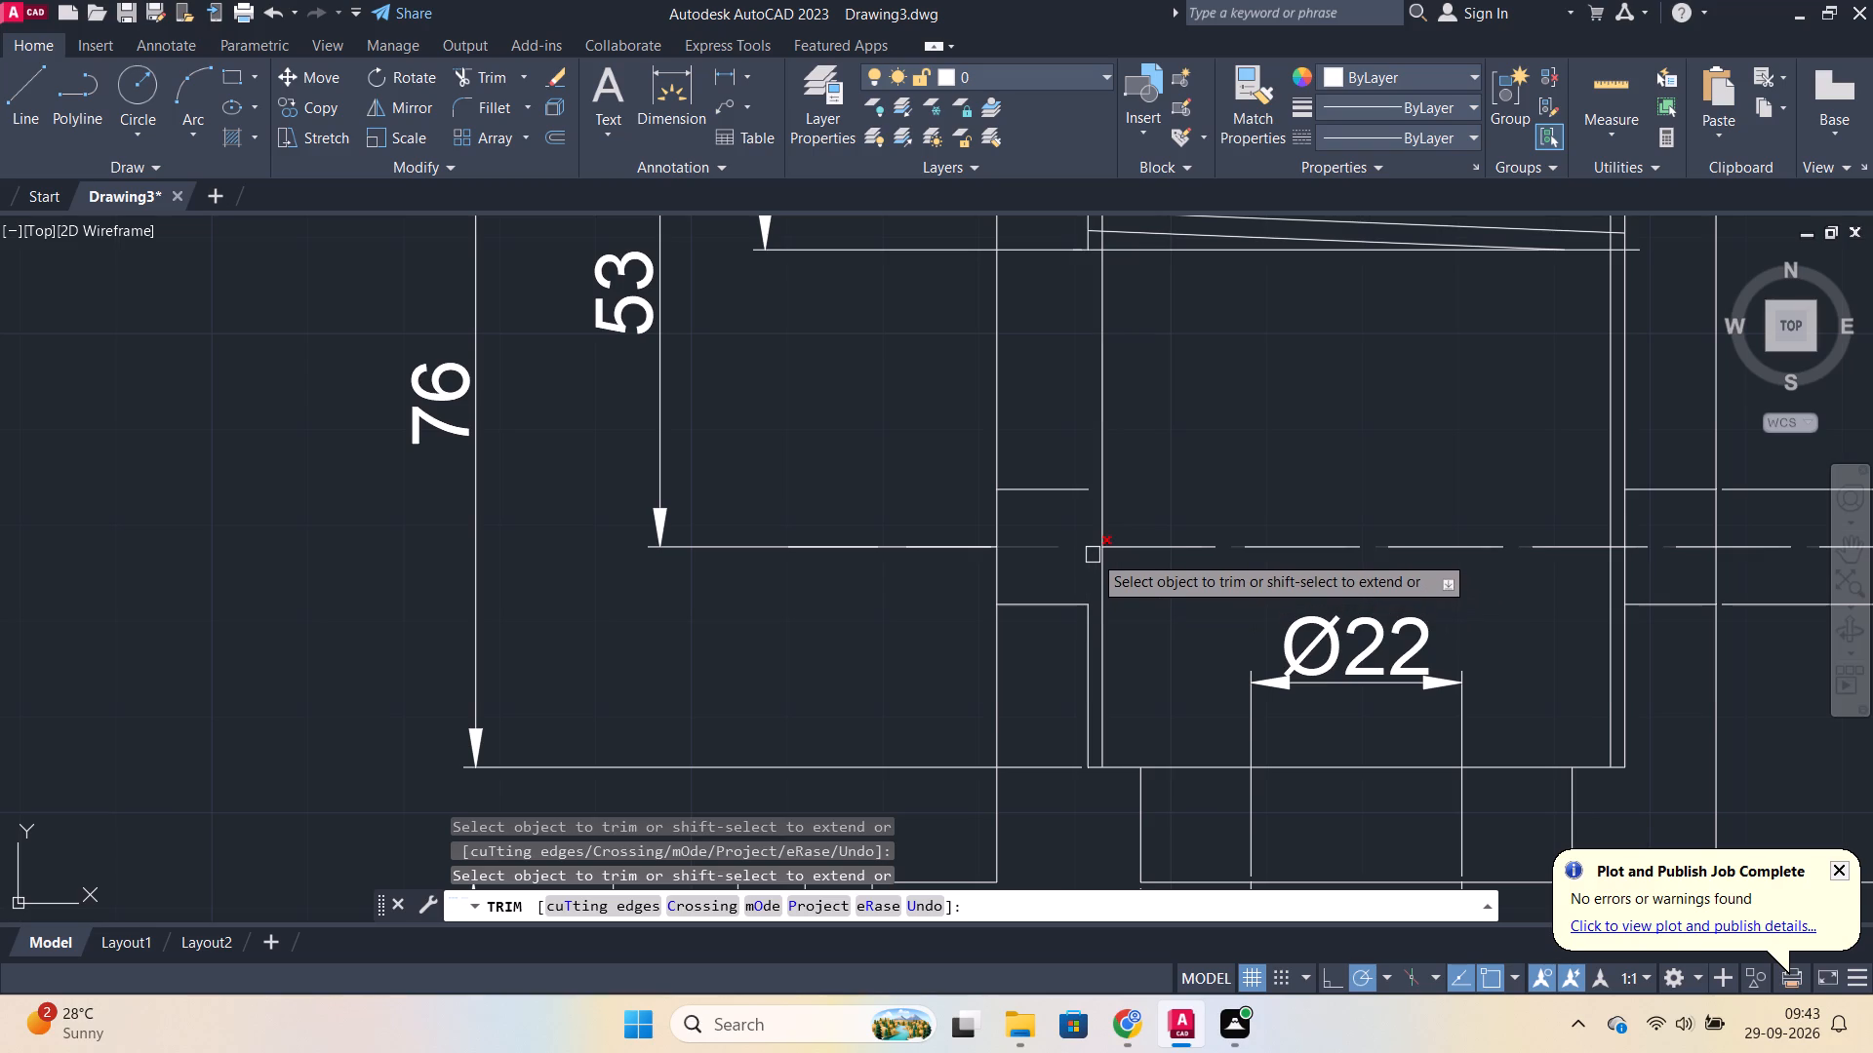
pyautogui.click(1092, 649)
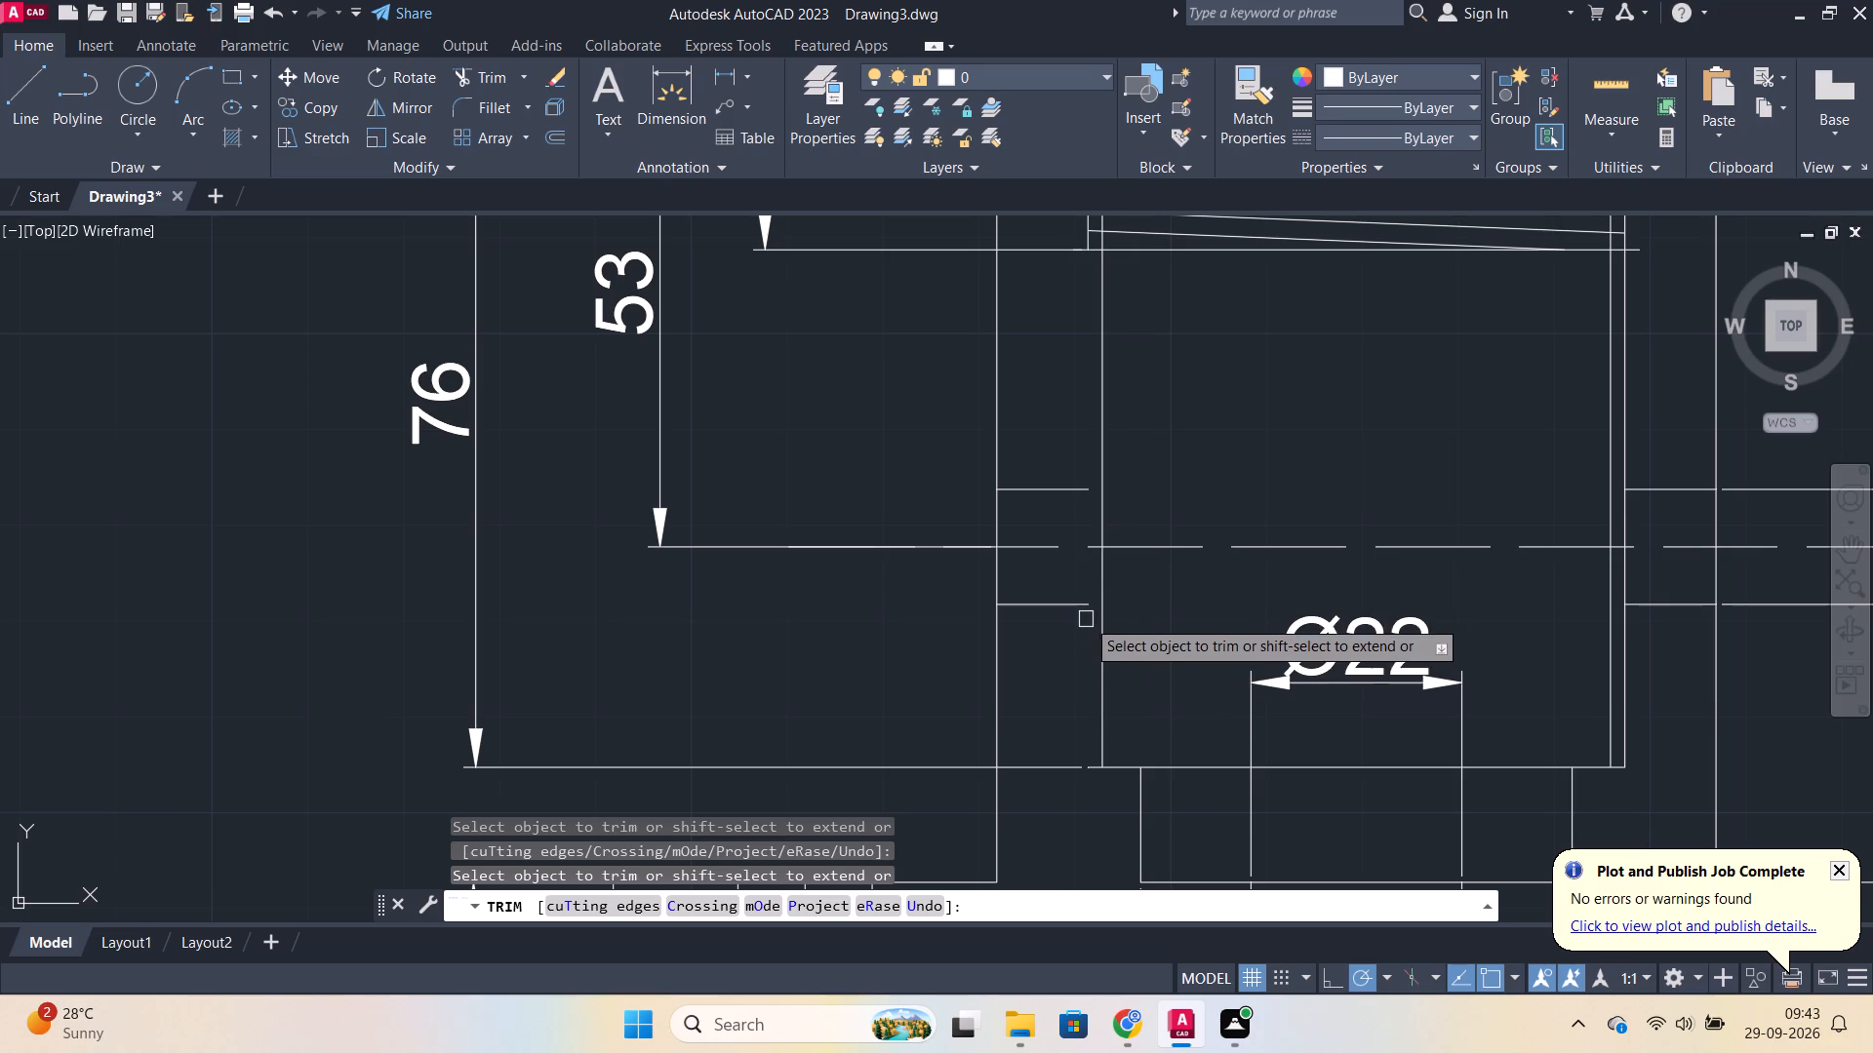
# Trim the right outer bore wall line below the thread, above and below the Ø12 cross hole.
pyautogui.scroll(-1, 1043, 608)
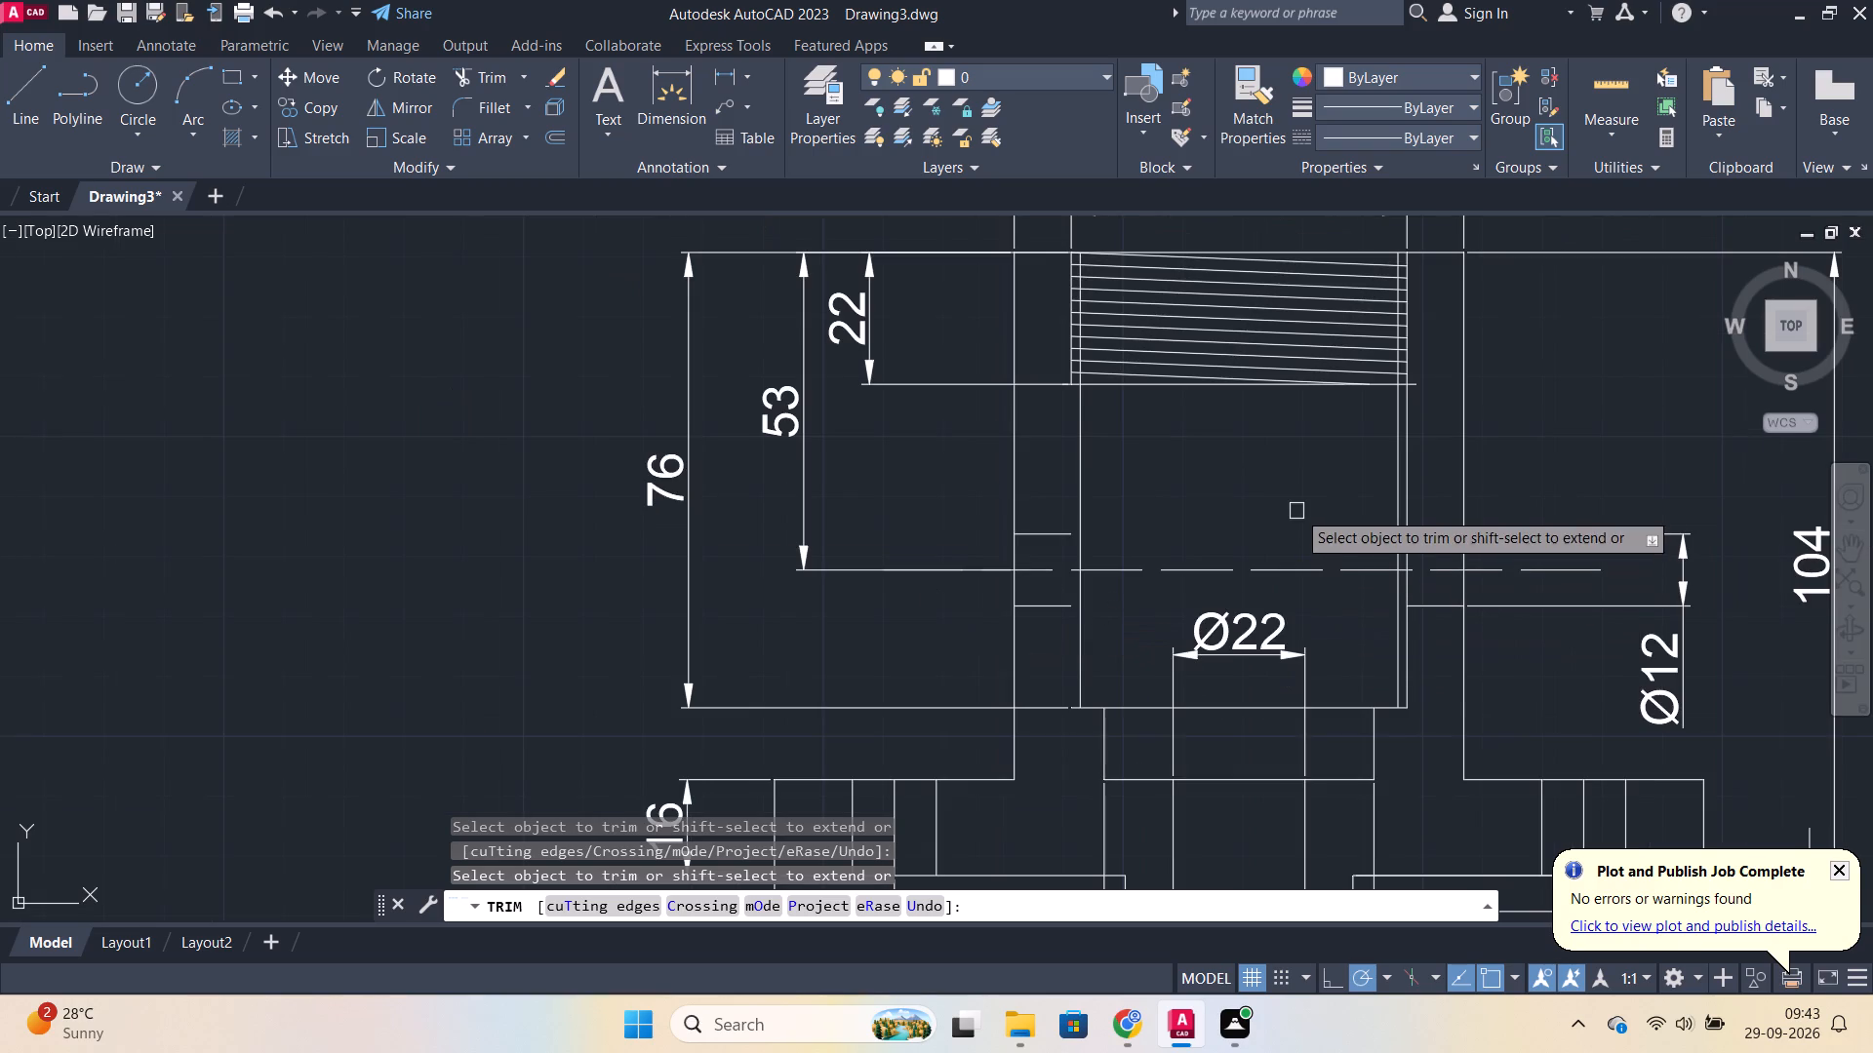
pyautogui.moveTo(1290, 505); pyautogui.dragTo(1172, 461, button='middle')
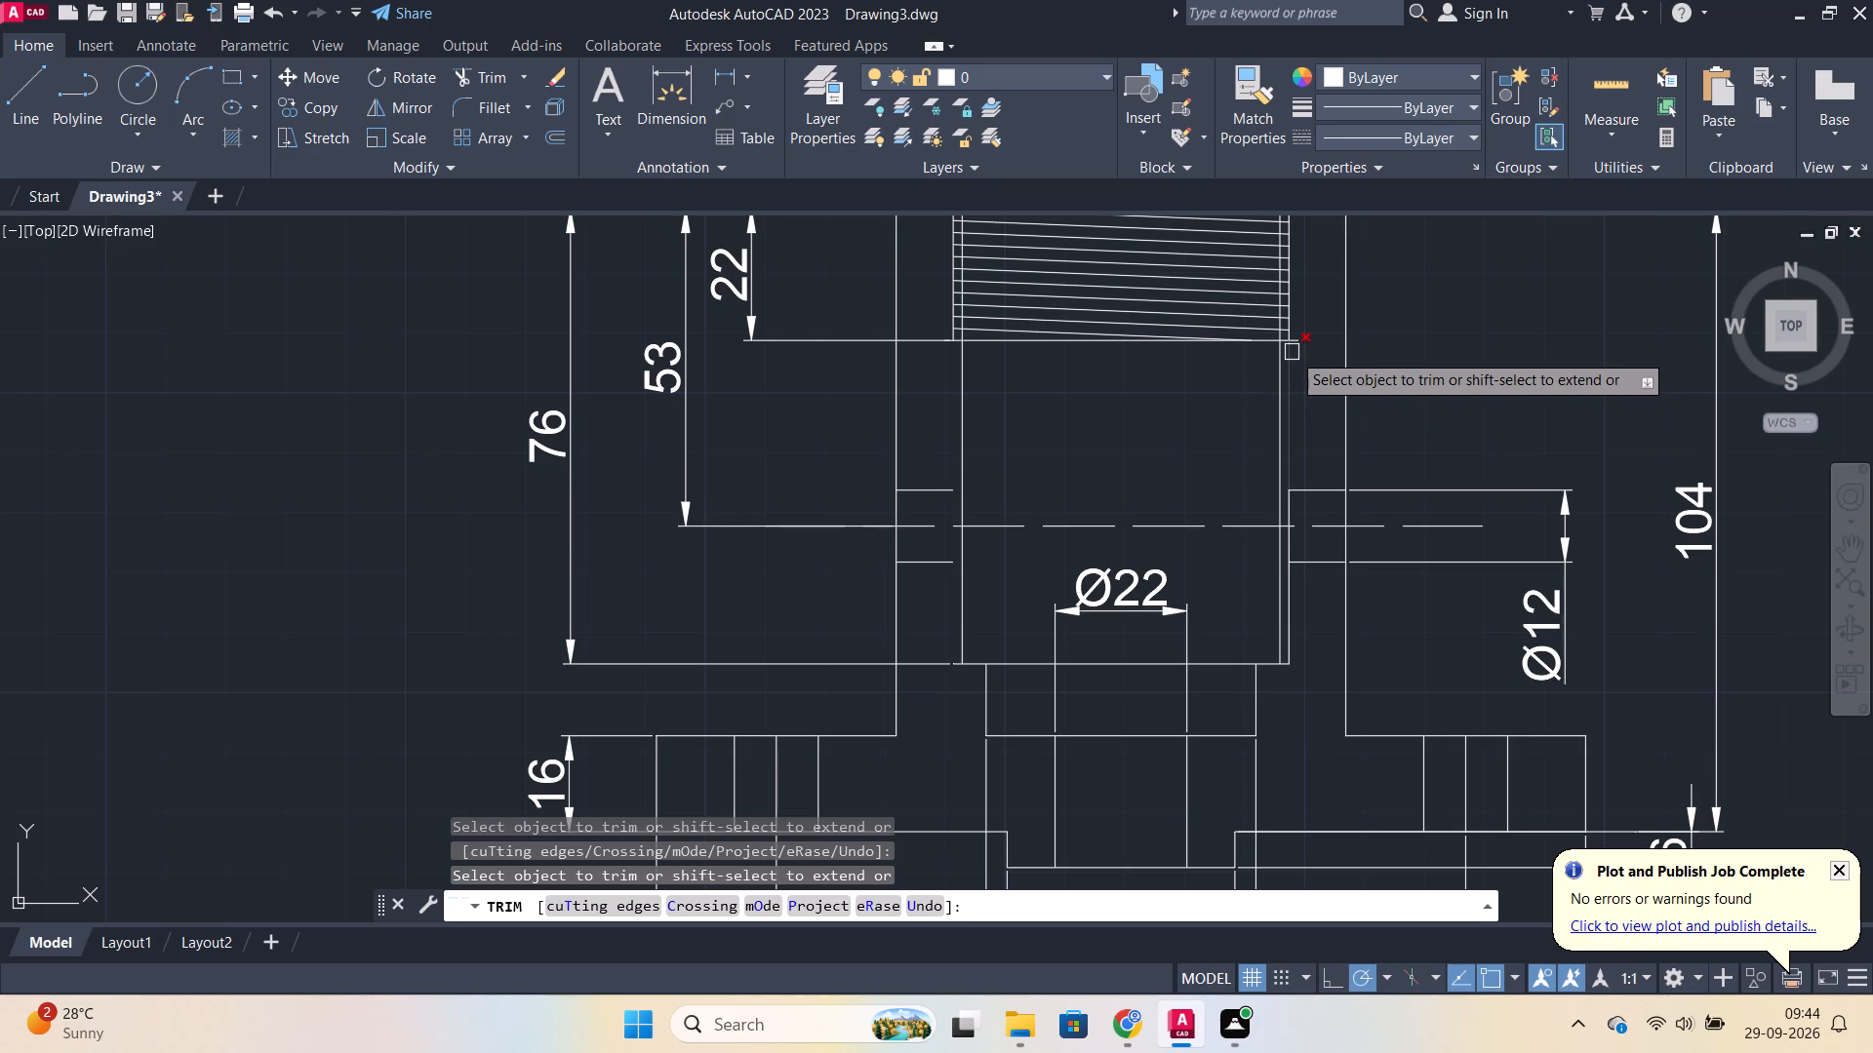
pyautogui.click(1292, 352)
pyautogui.scroll(-2, 1292, 352)
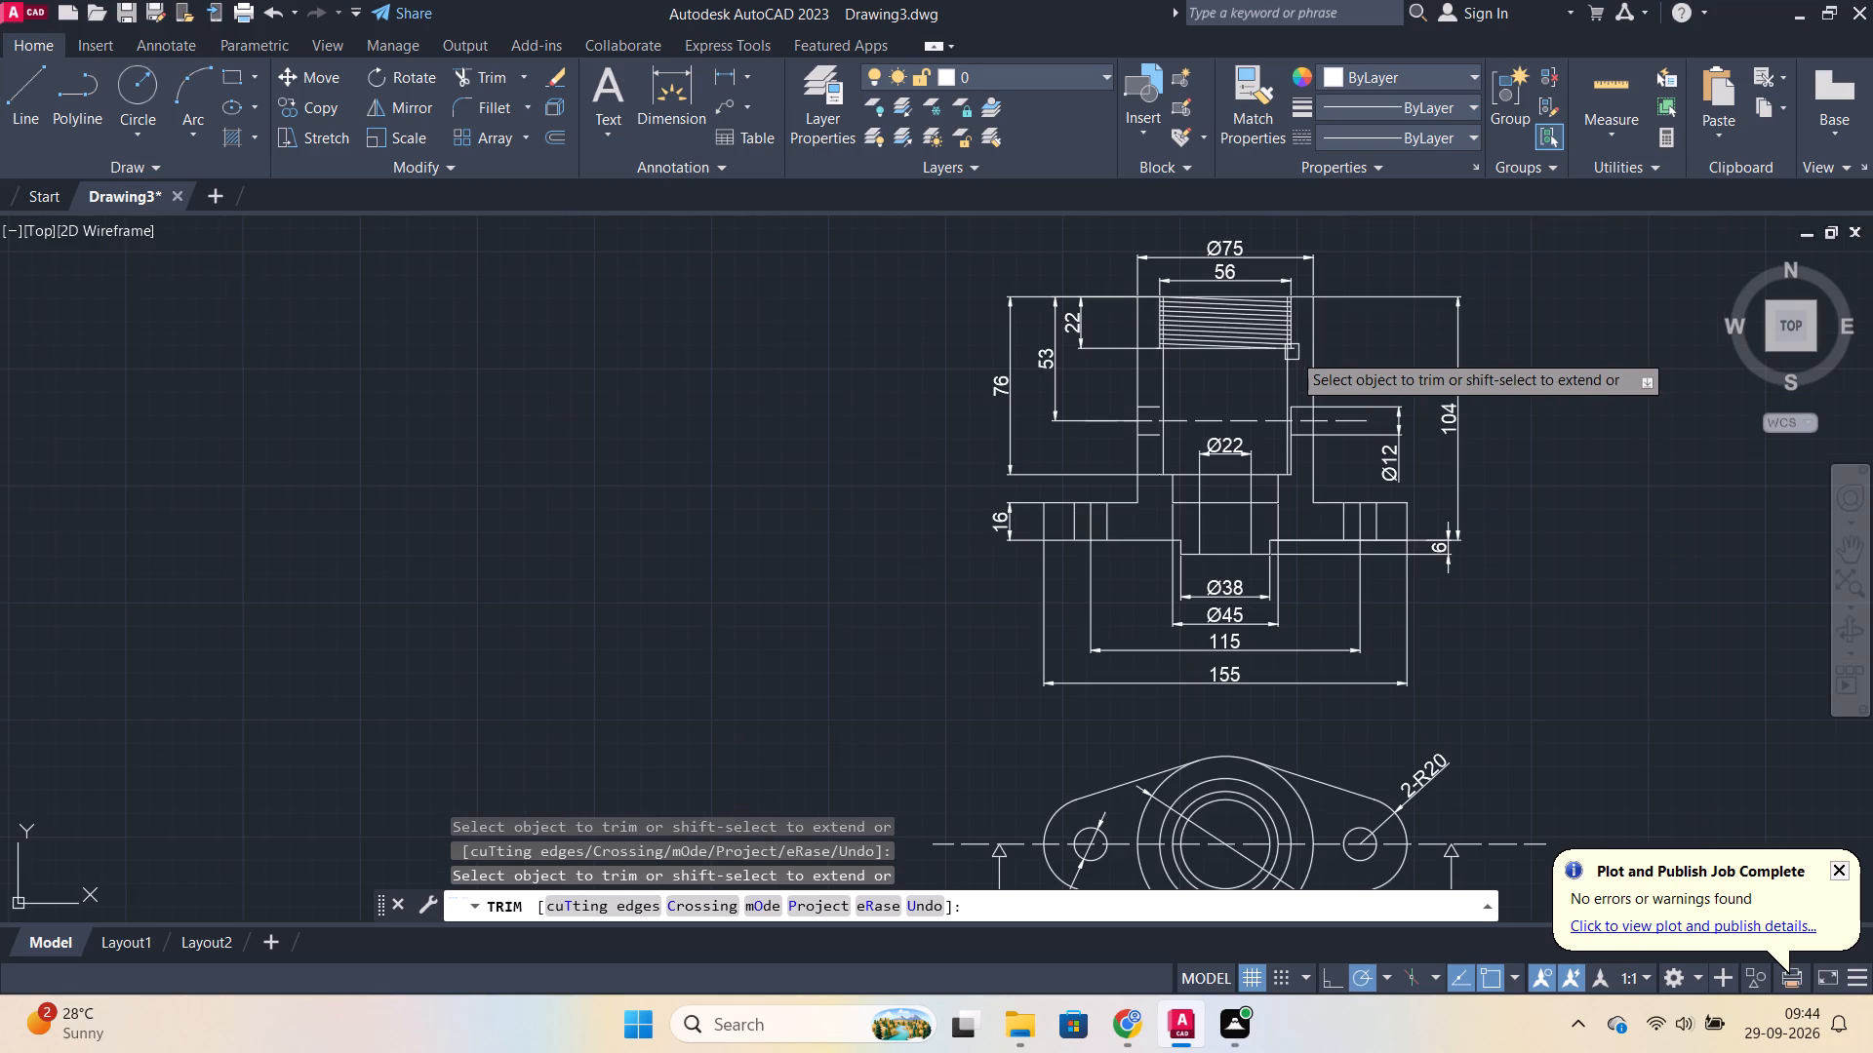
pyautogui.scroll(1, 1292, 352)
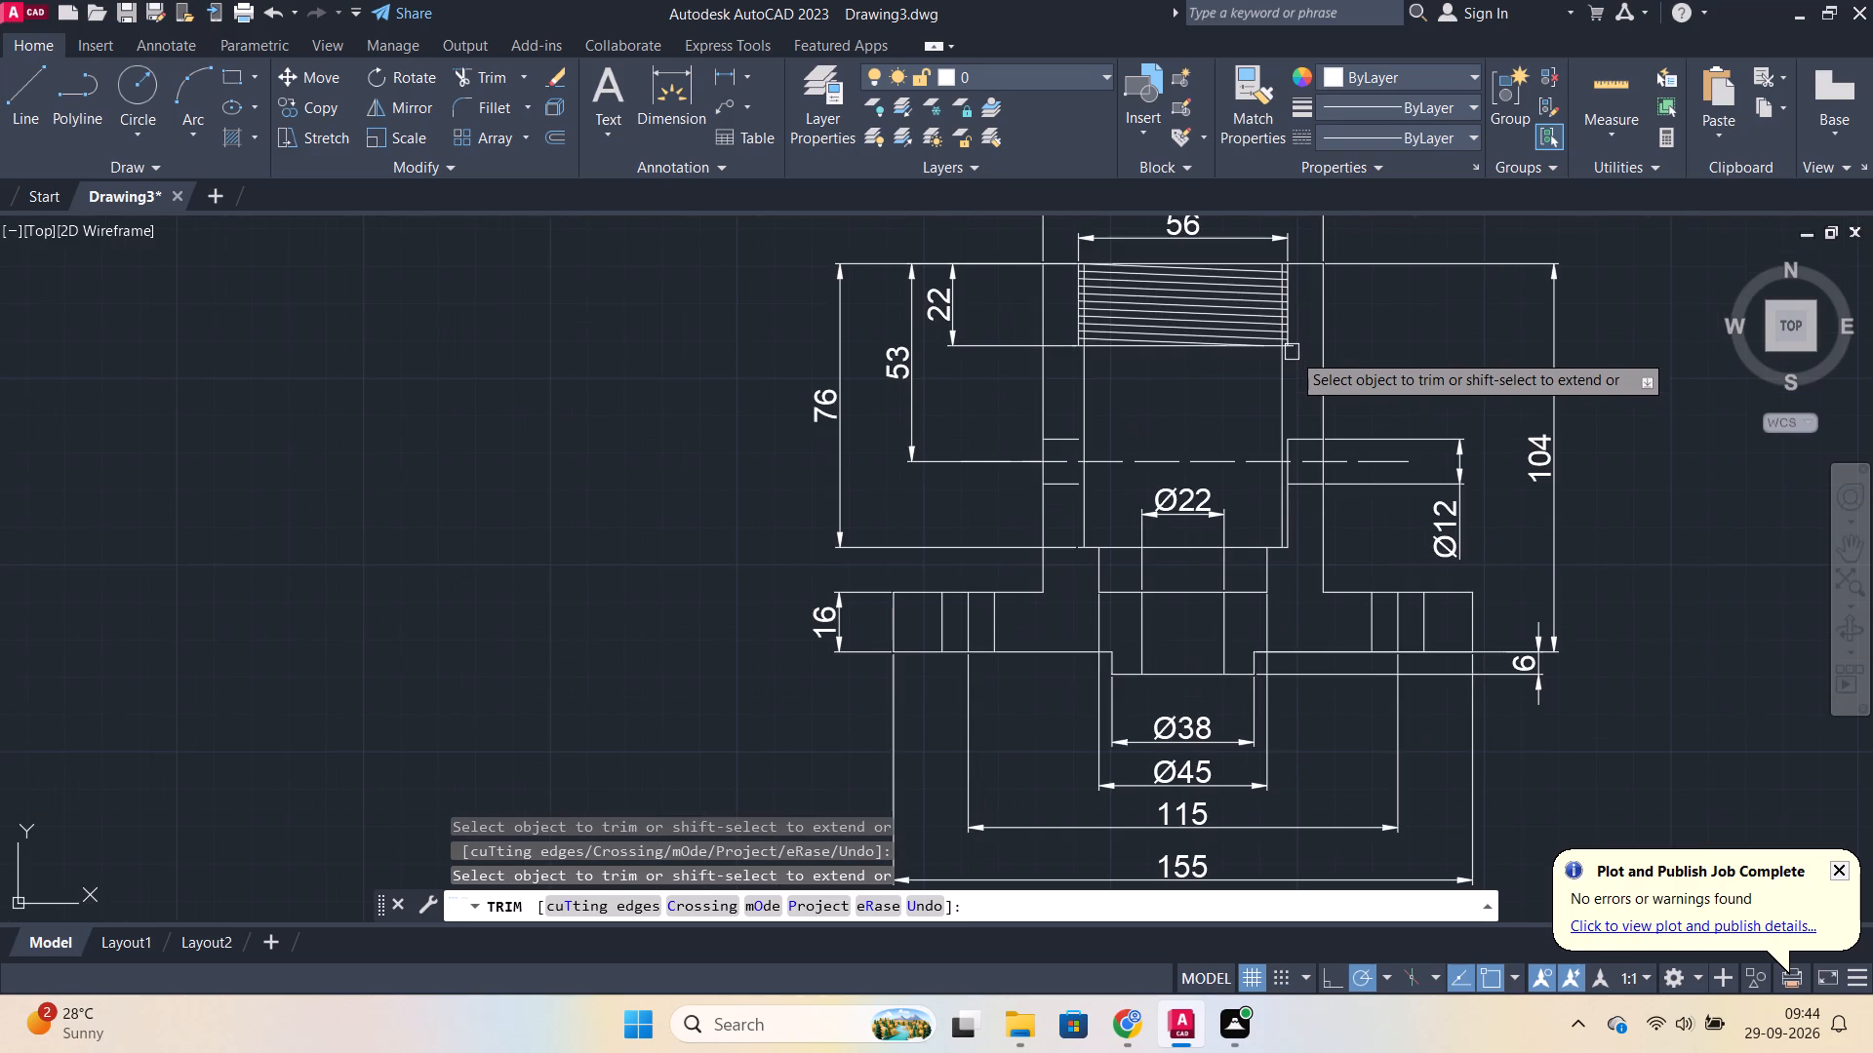
pyautogui.scroll(1, 1292, 352)
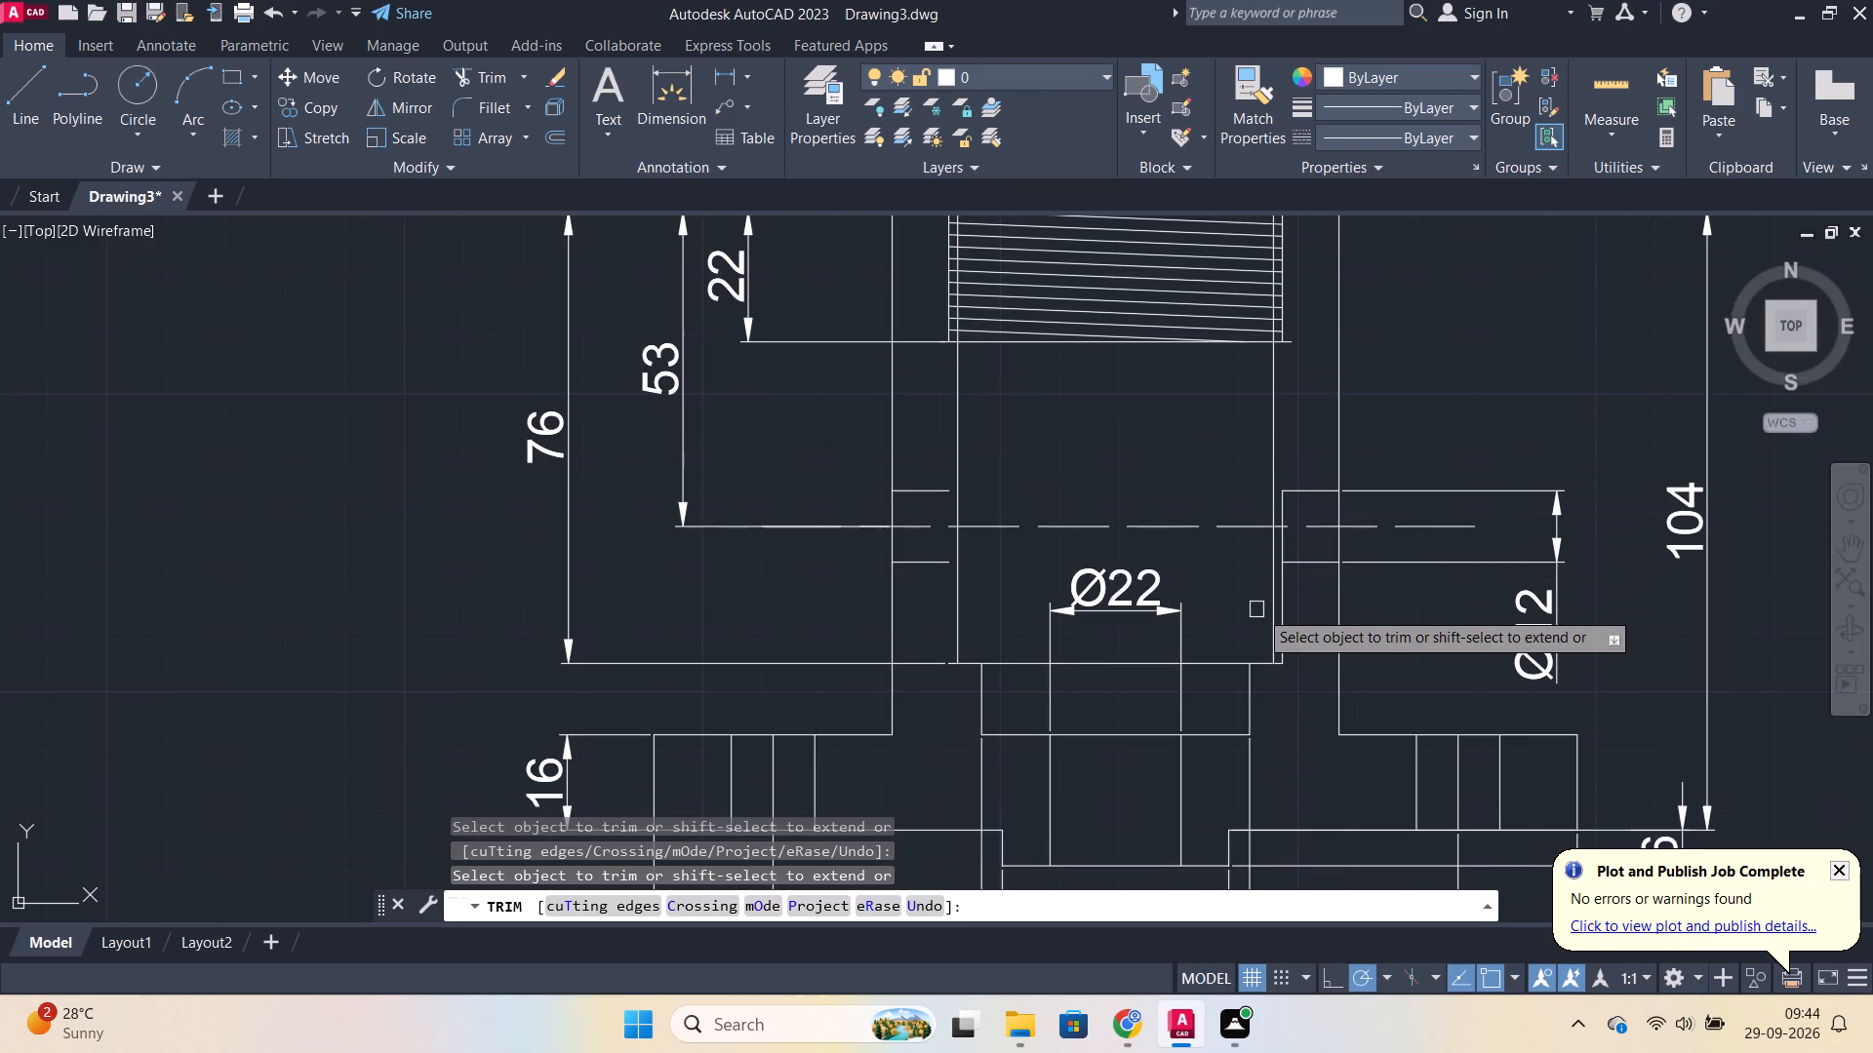
pyautogui.click(1291, 582)
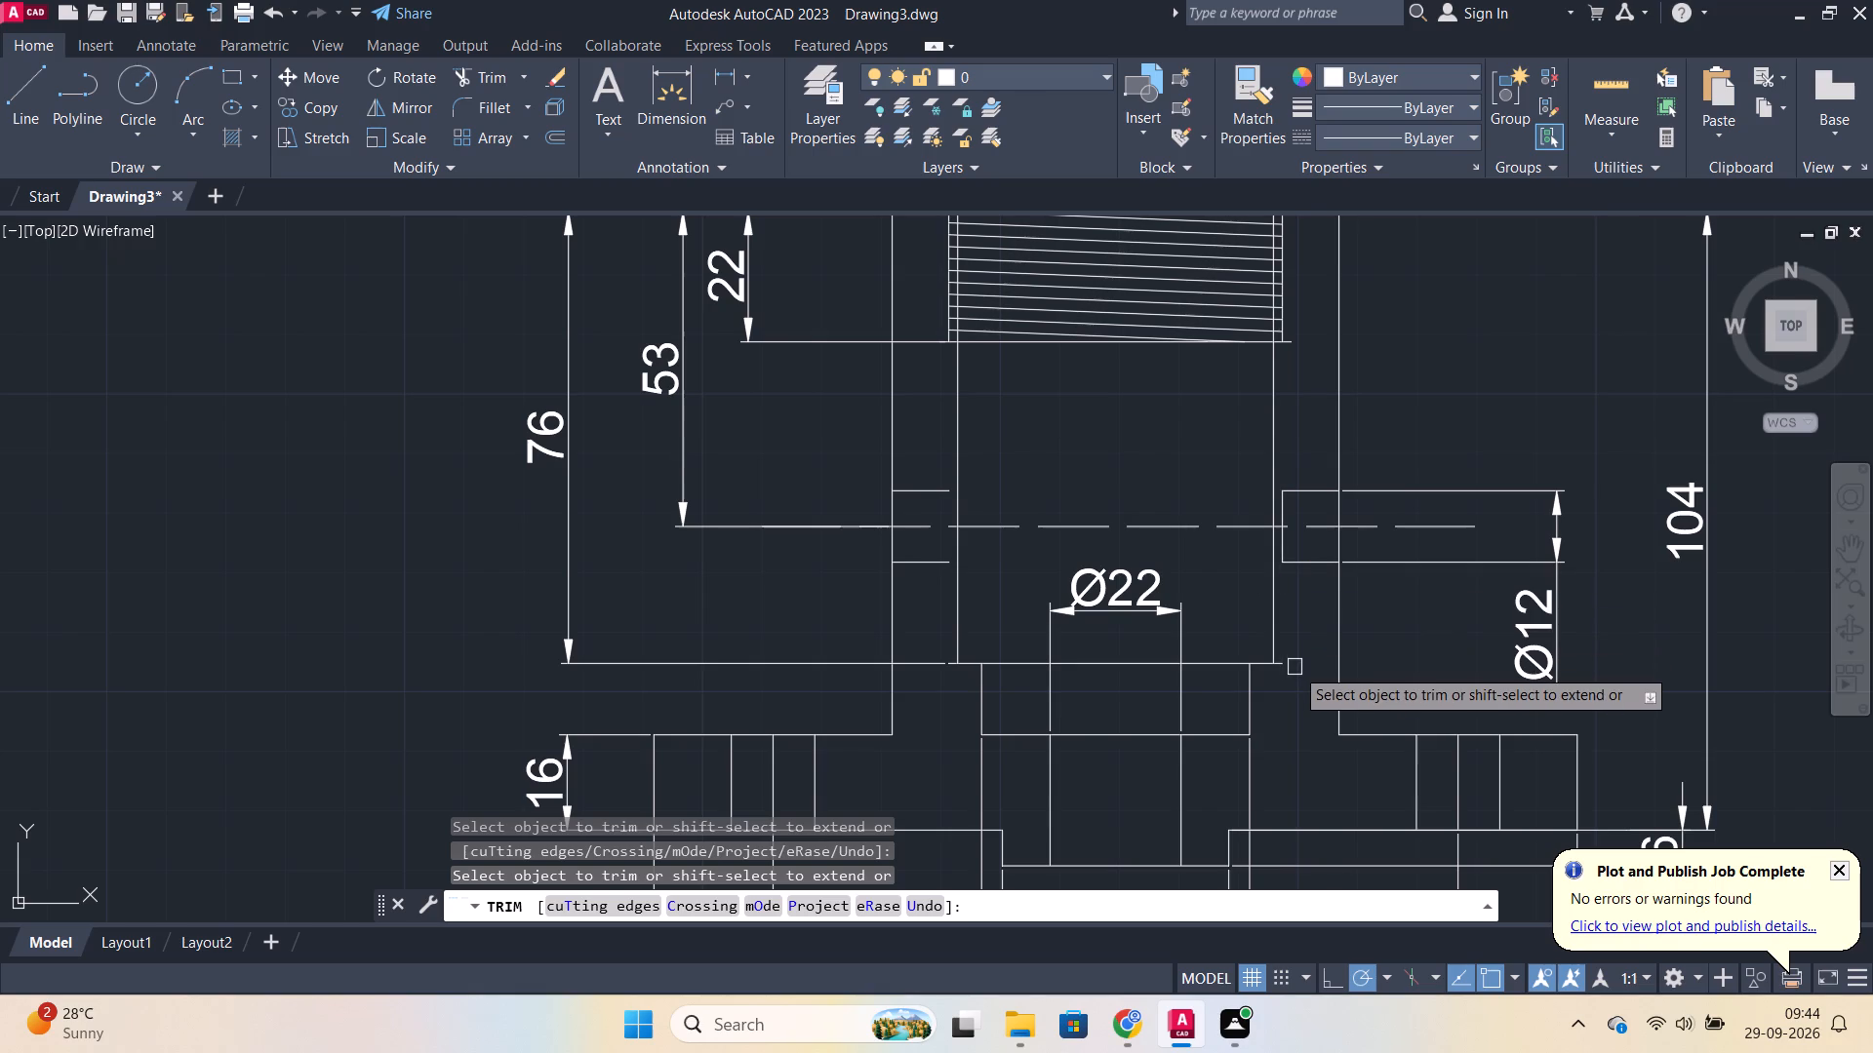
# Trim the overhanging ends of the bore's bottom edge back to the inner wall lines on both sides.
pyautogui.click(1284, 667)
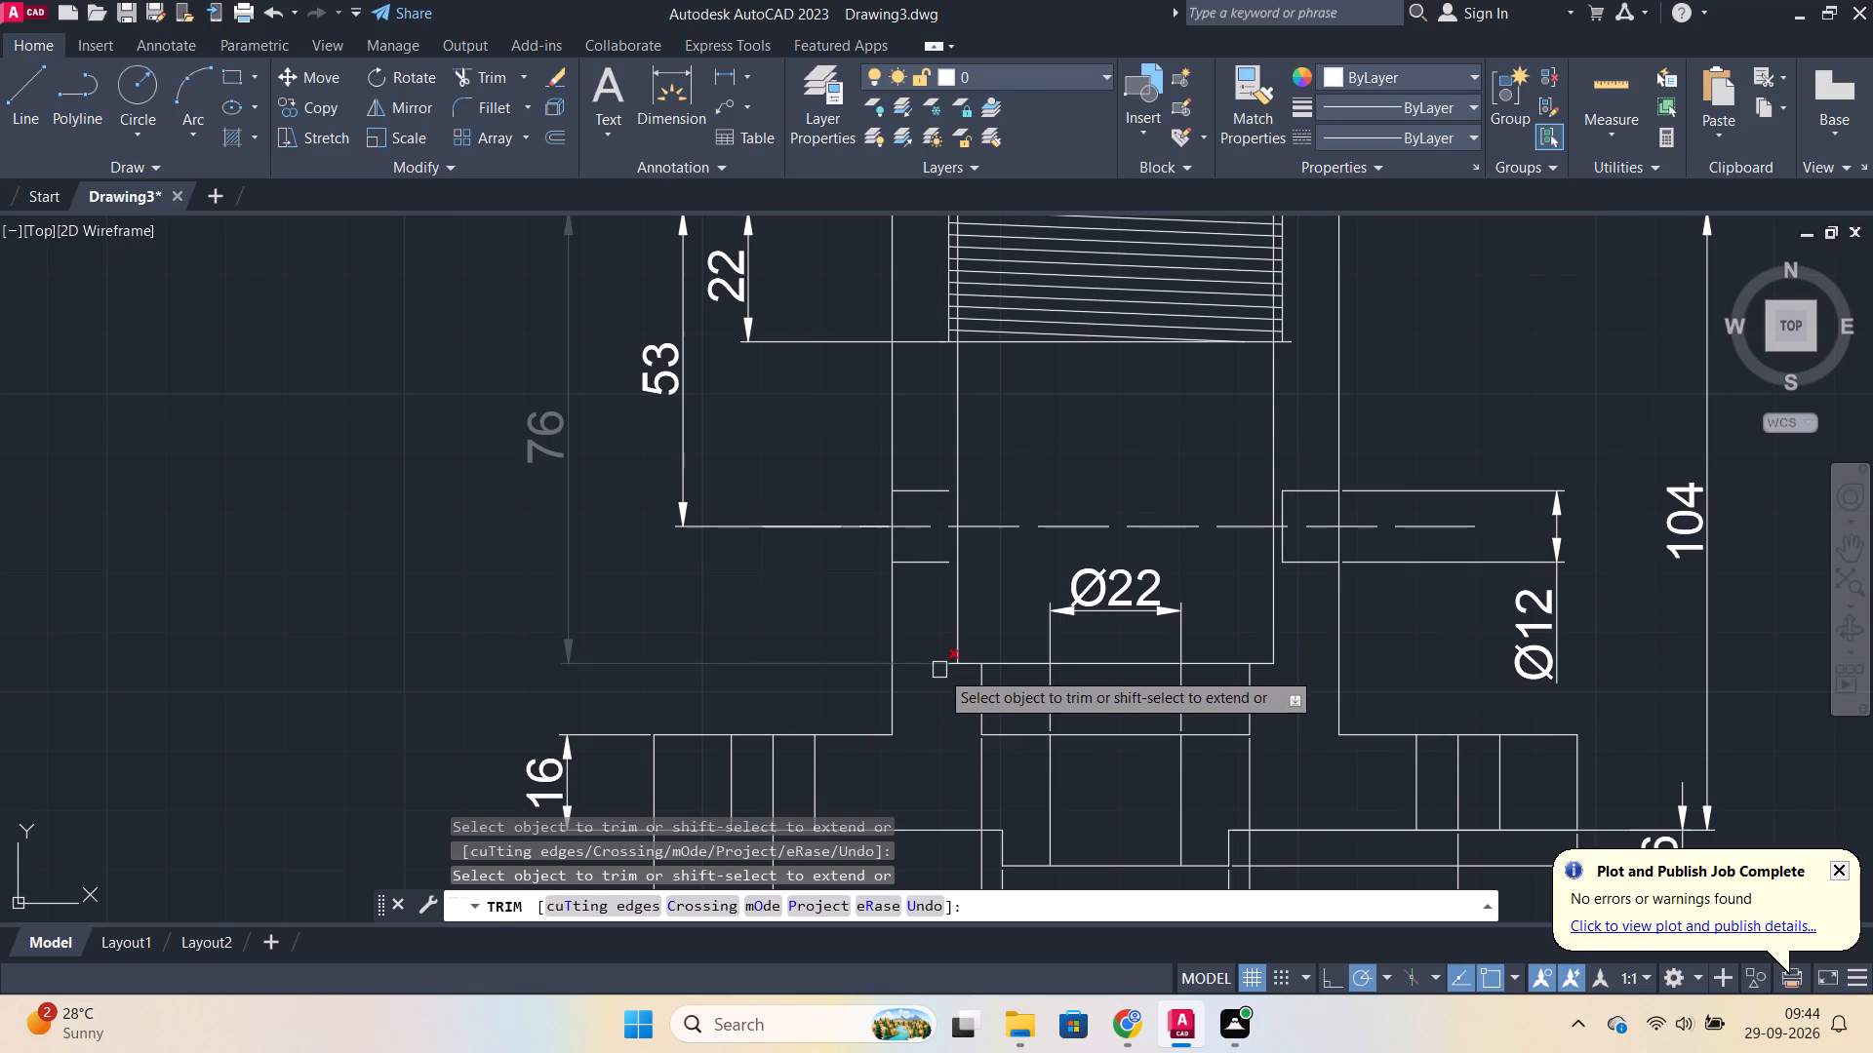
pyautogui.scroll(3, 954, 670)
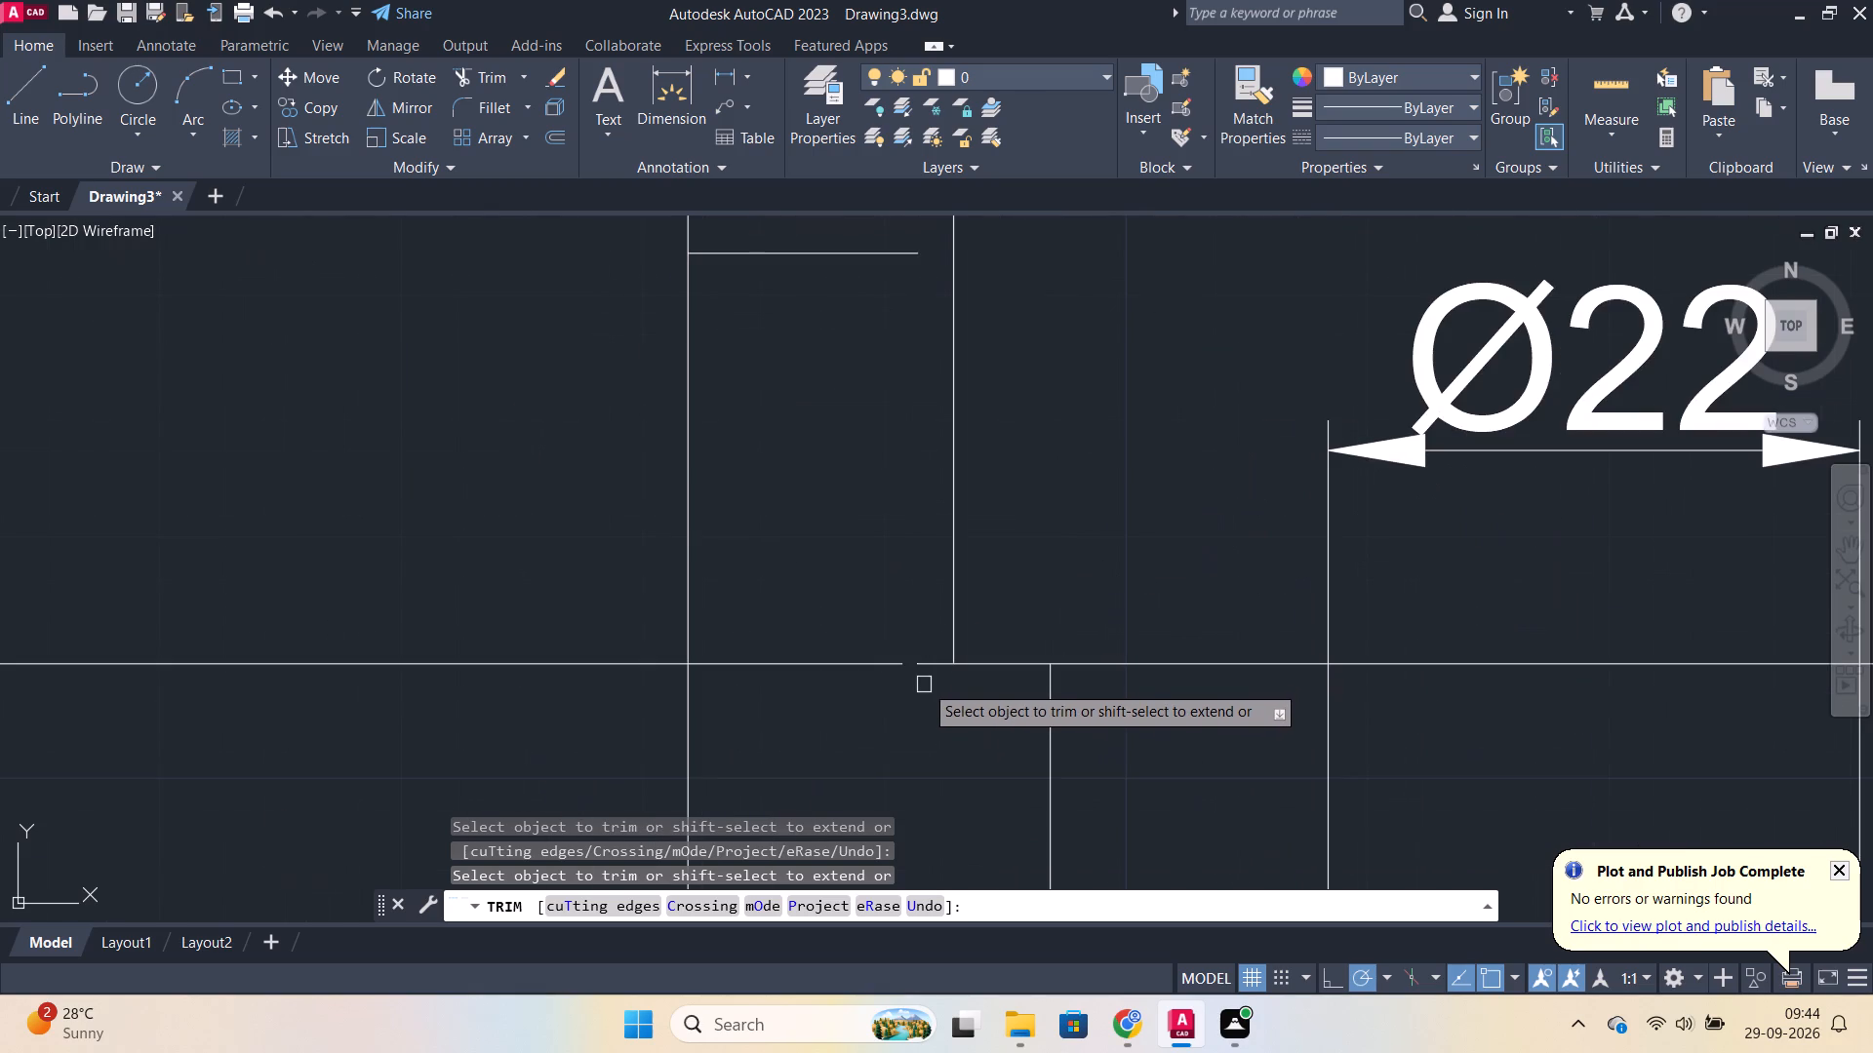
pyautogui.click(931, 665)
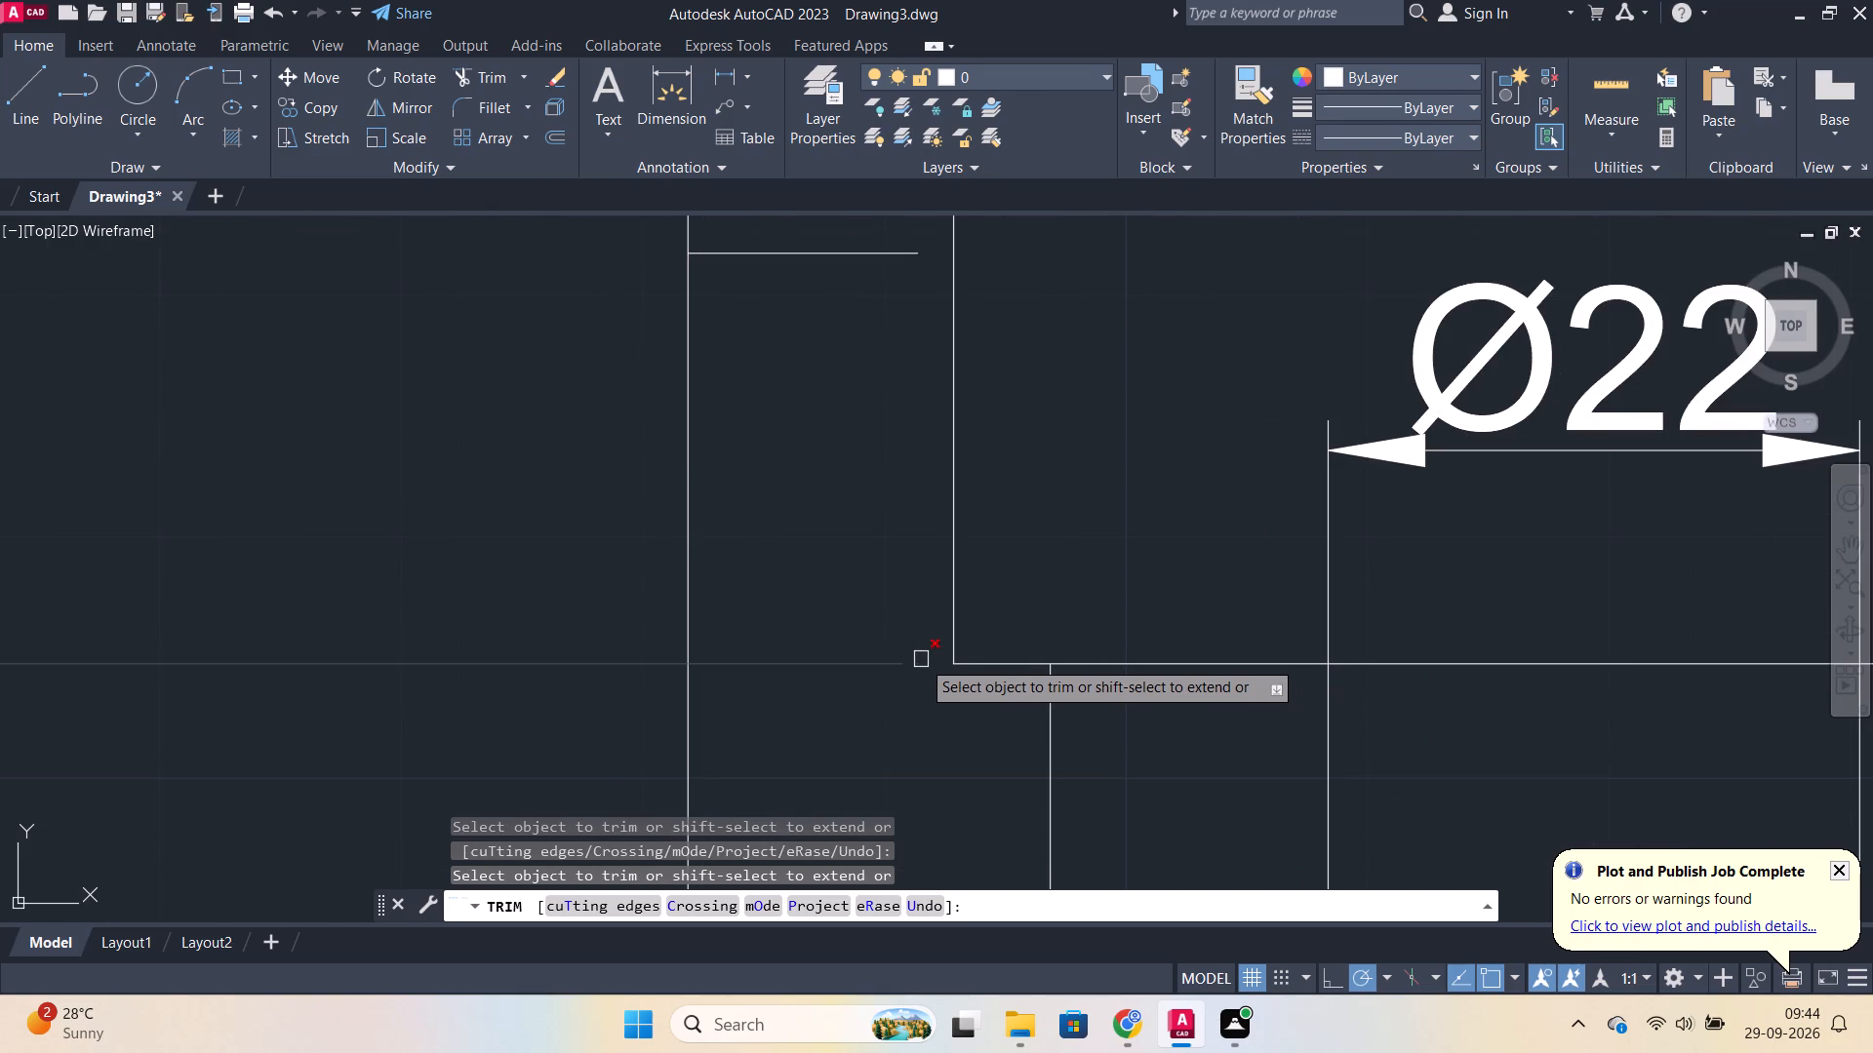
# Trim the overhanging right end of the horizontal line at the bottom of the thread.
pyautogui.scroll(-2, 936, 696)
pyautogui.scroll(-1, 1117, 597)
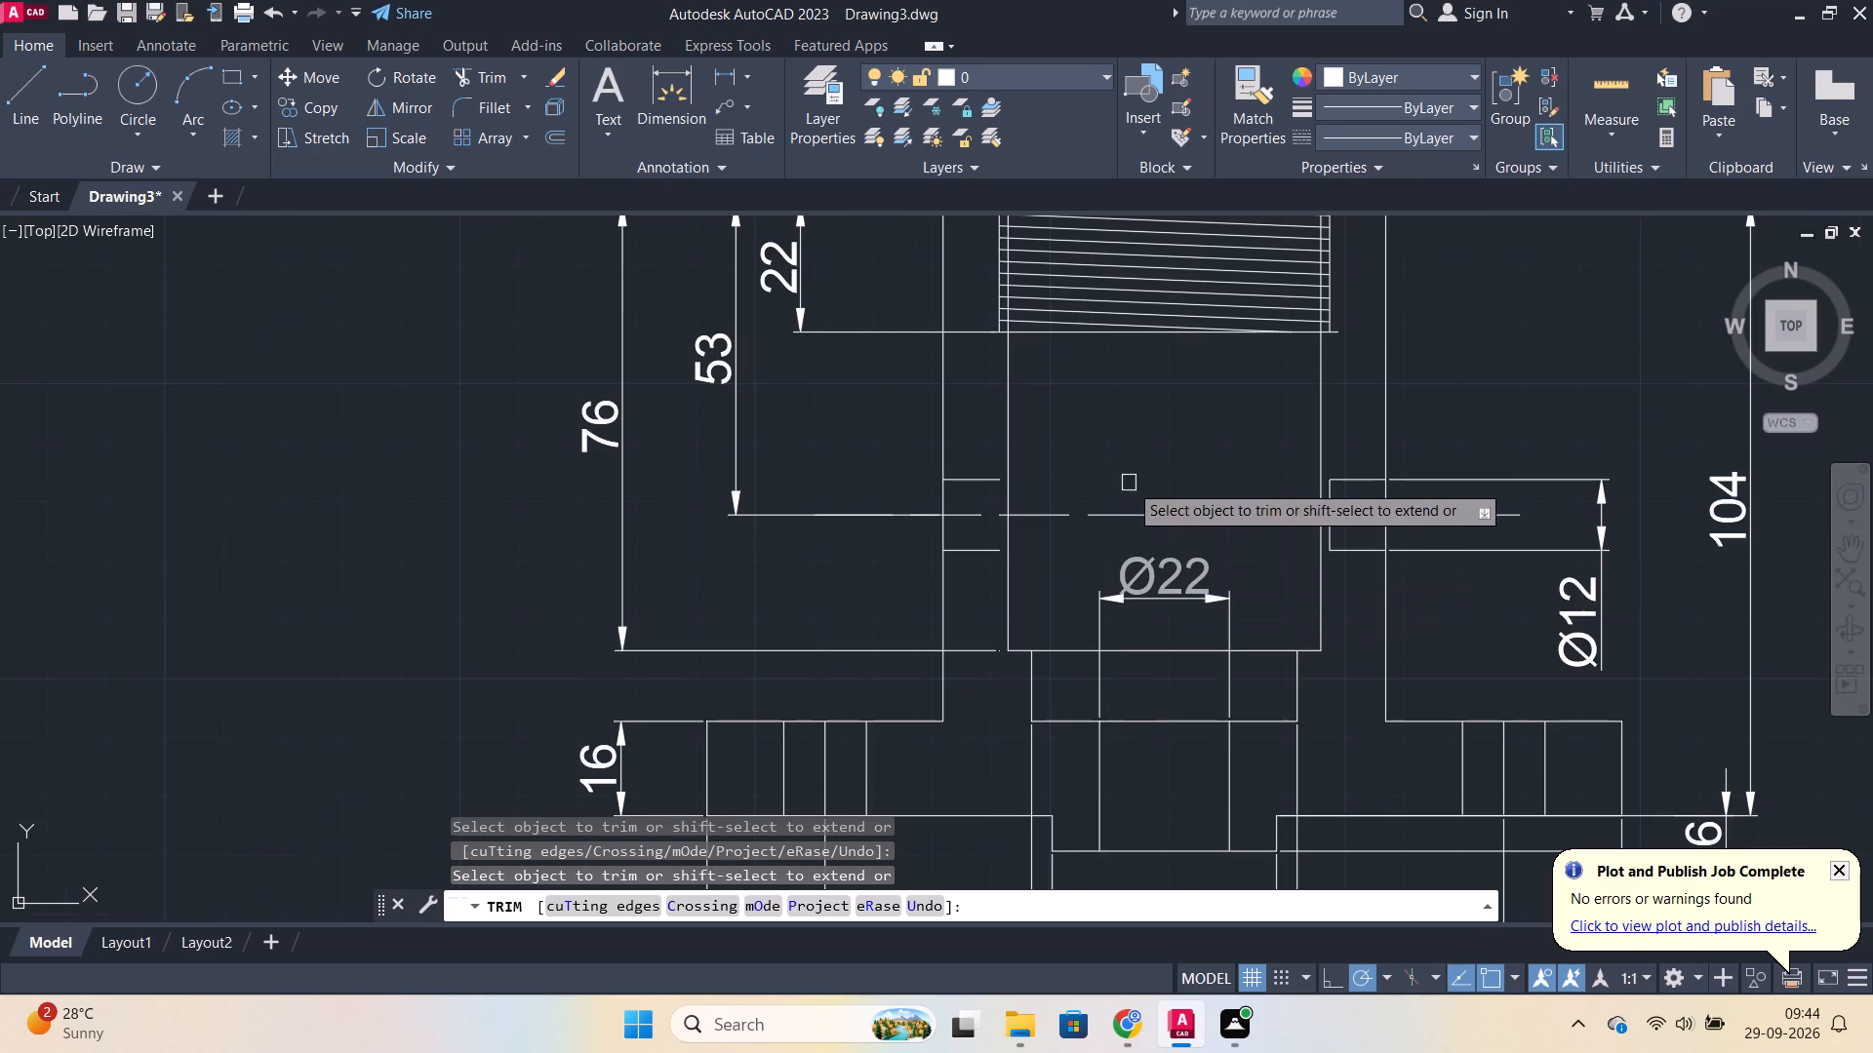
pyautogui.moveTo(1140, 460); pyautogui.dragTo(1044, 518, button='middle')
pyautogui.scroll(2, 1250, 397)
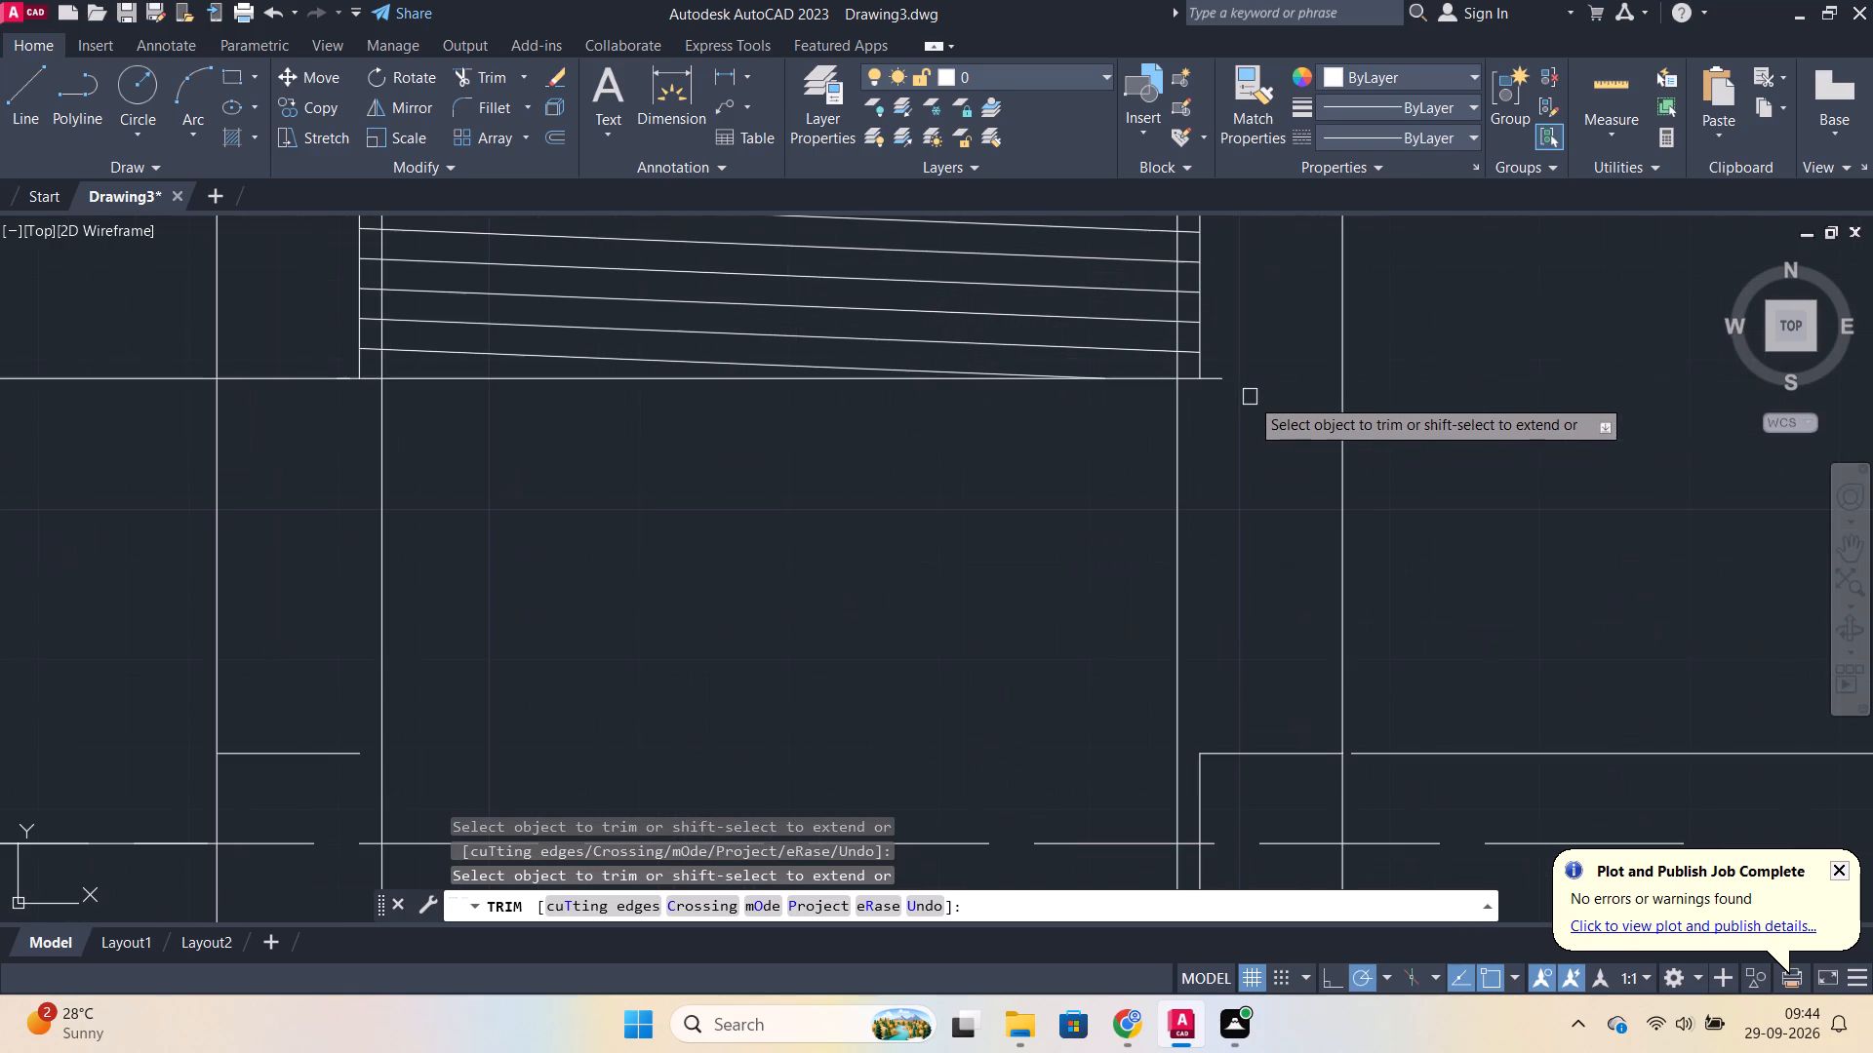
pyautogui.click(1224, 375)
# Trim the slanted thread lines back to the inner bore wall on the right side of the thread.
pyautogui.scroll(-1, 1224, 375)
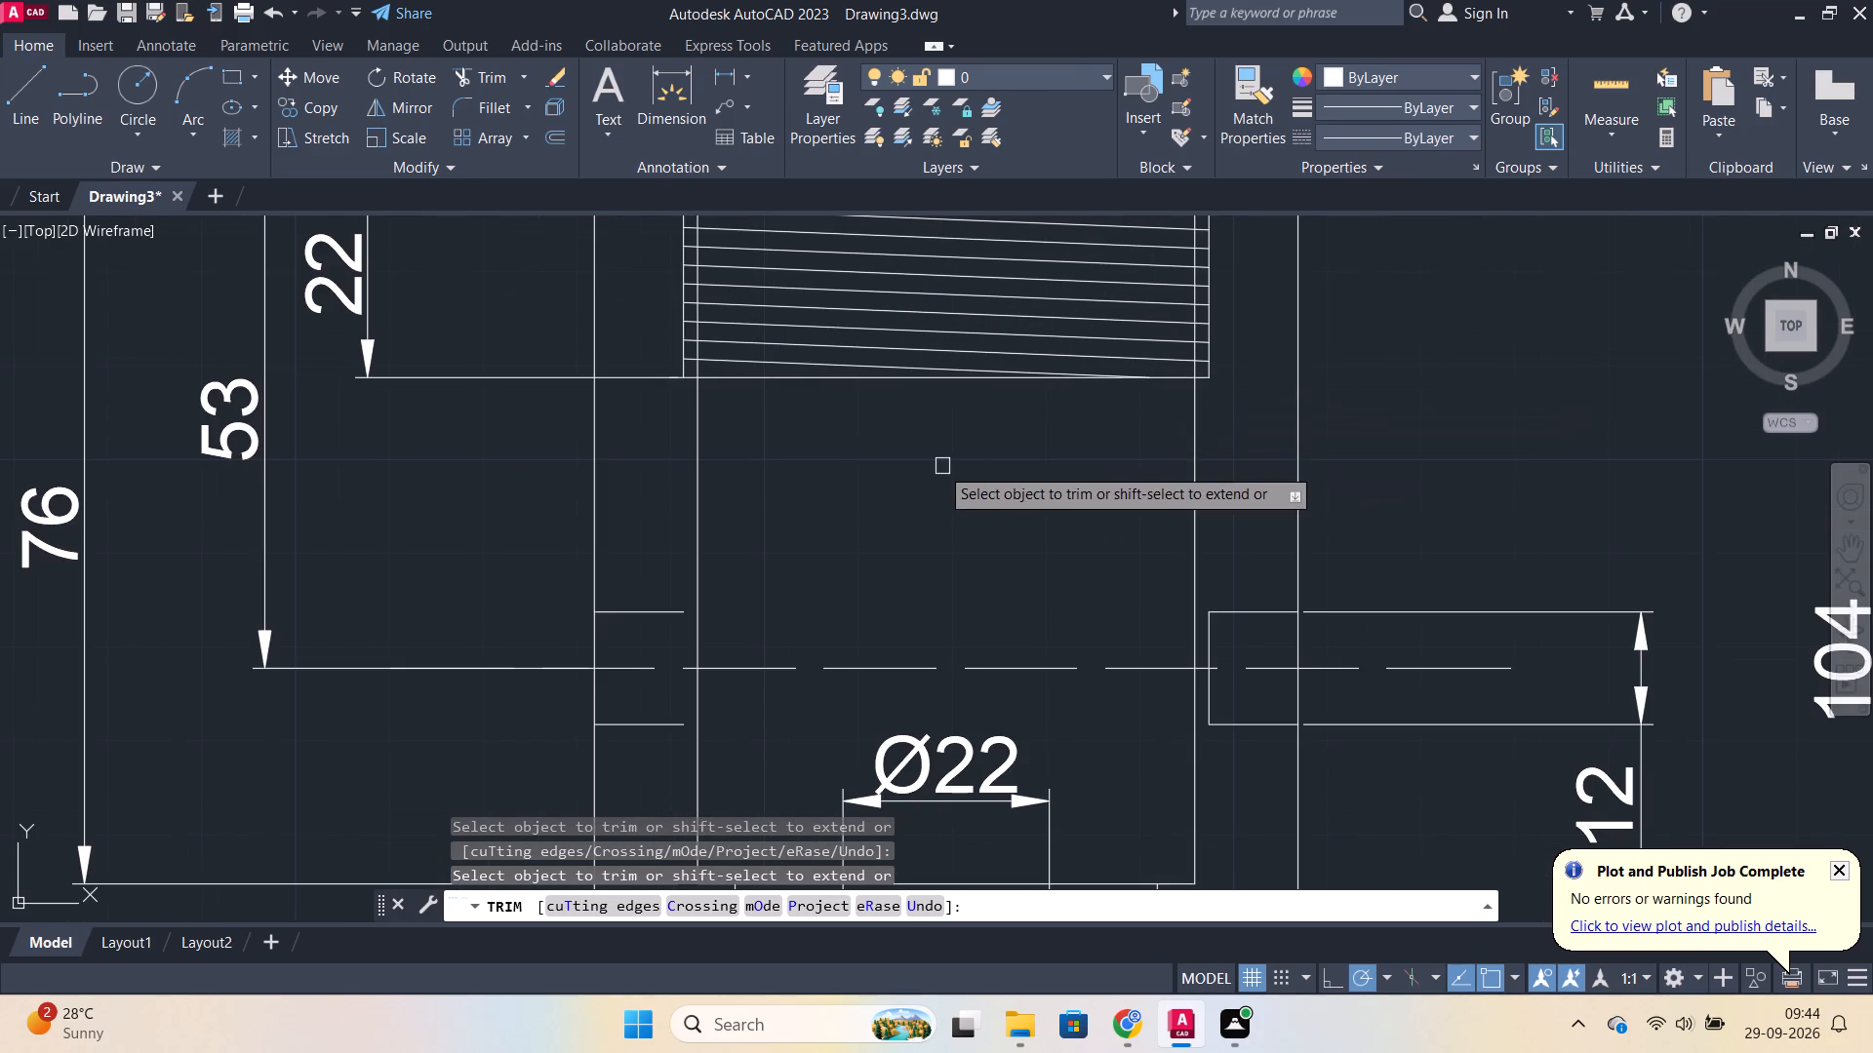
pyautogui.moveTo(976, 542); pyautogui.dragTo(1021, 662, button='middle')
pyautogui.scroll(2, 1155, 487)
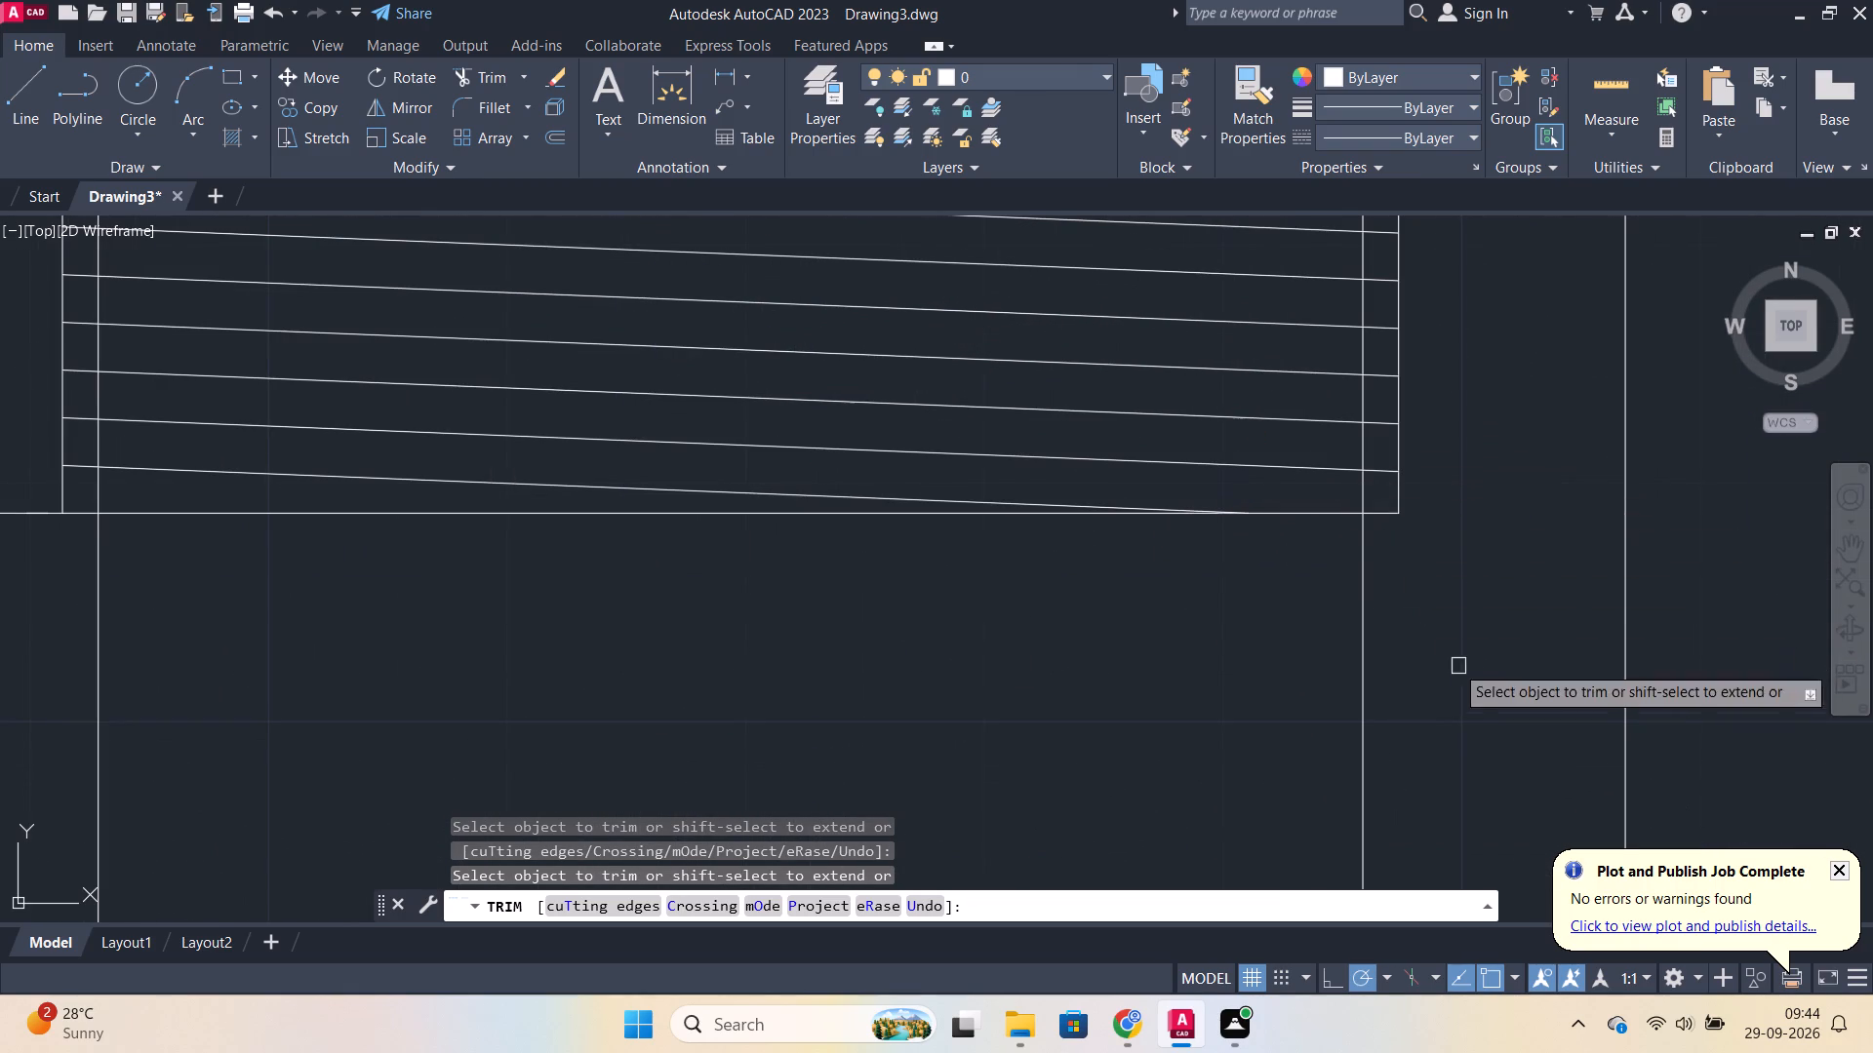
pyautogui.moveTo(1584, 463); pyautogui.dragTo(1378, 728, button='middle')
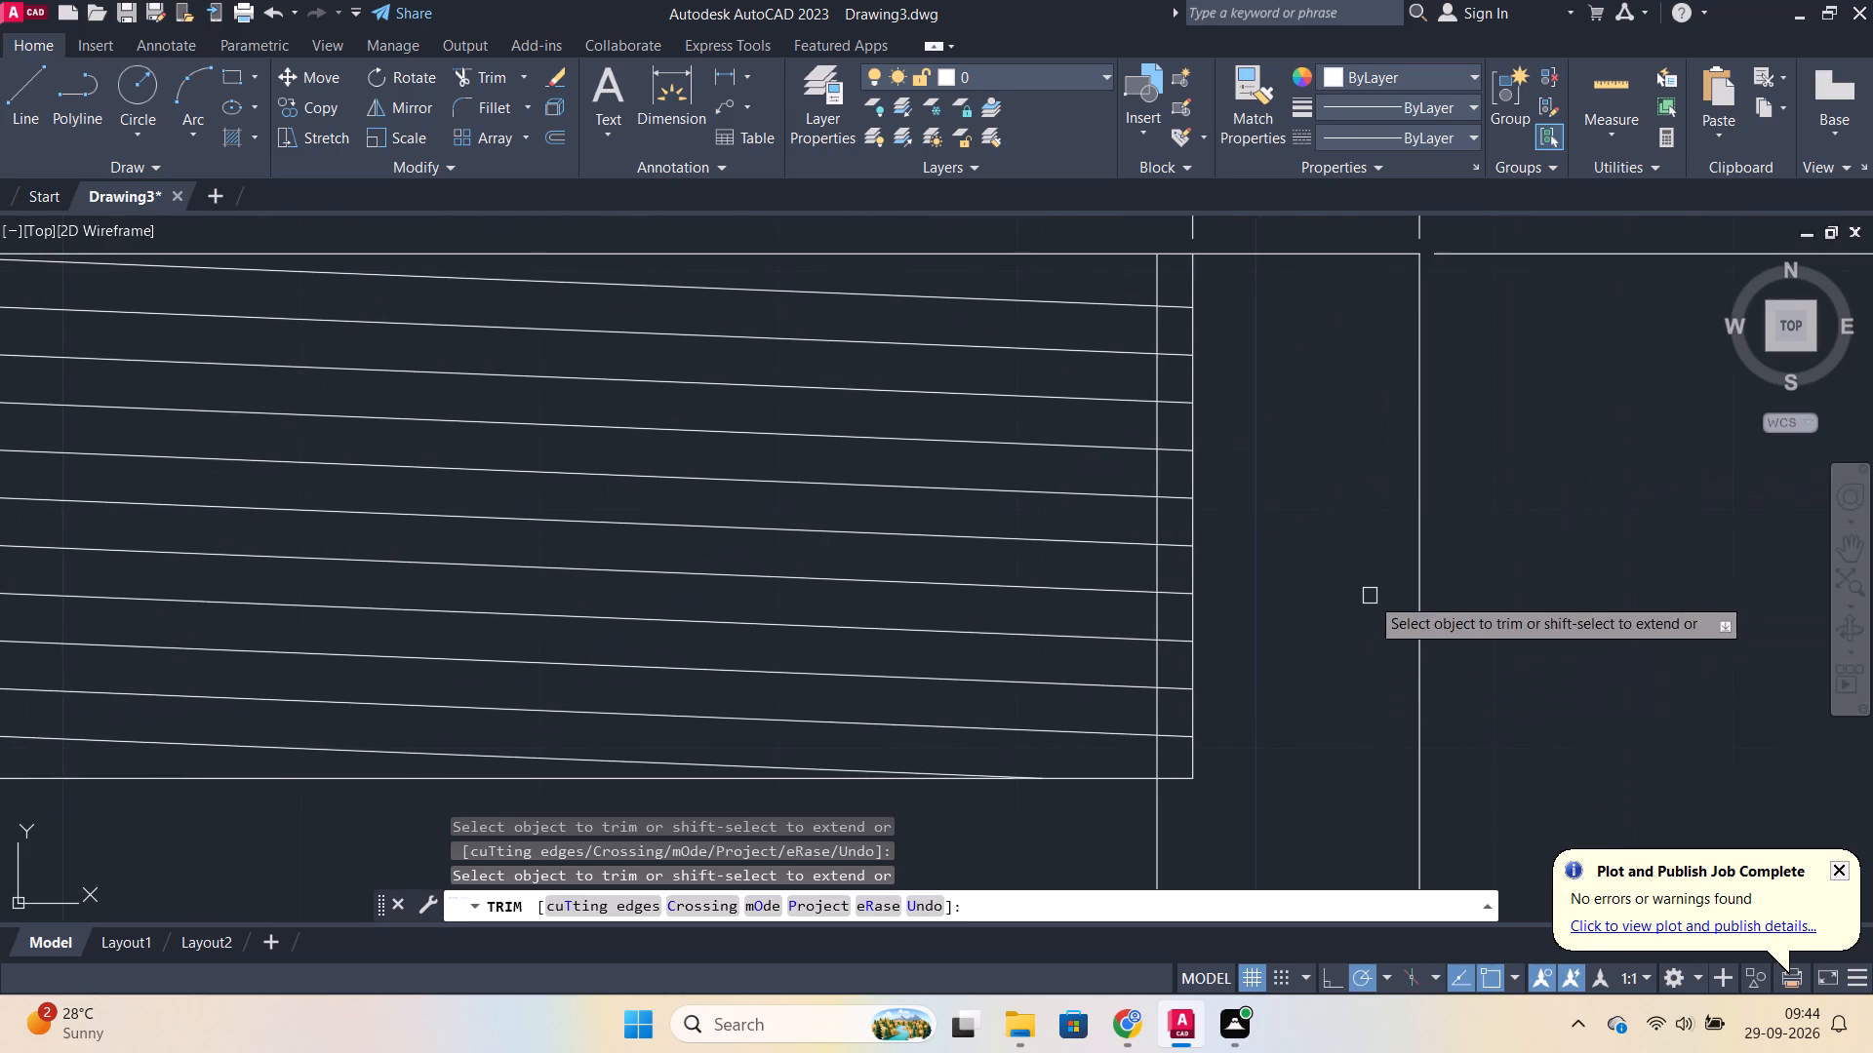
pyautogui.moveTo(1178, 303); pyautogui.dragTo(1176, 389)
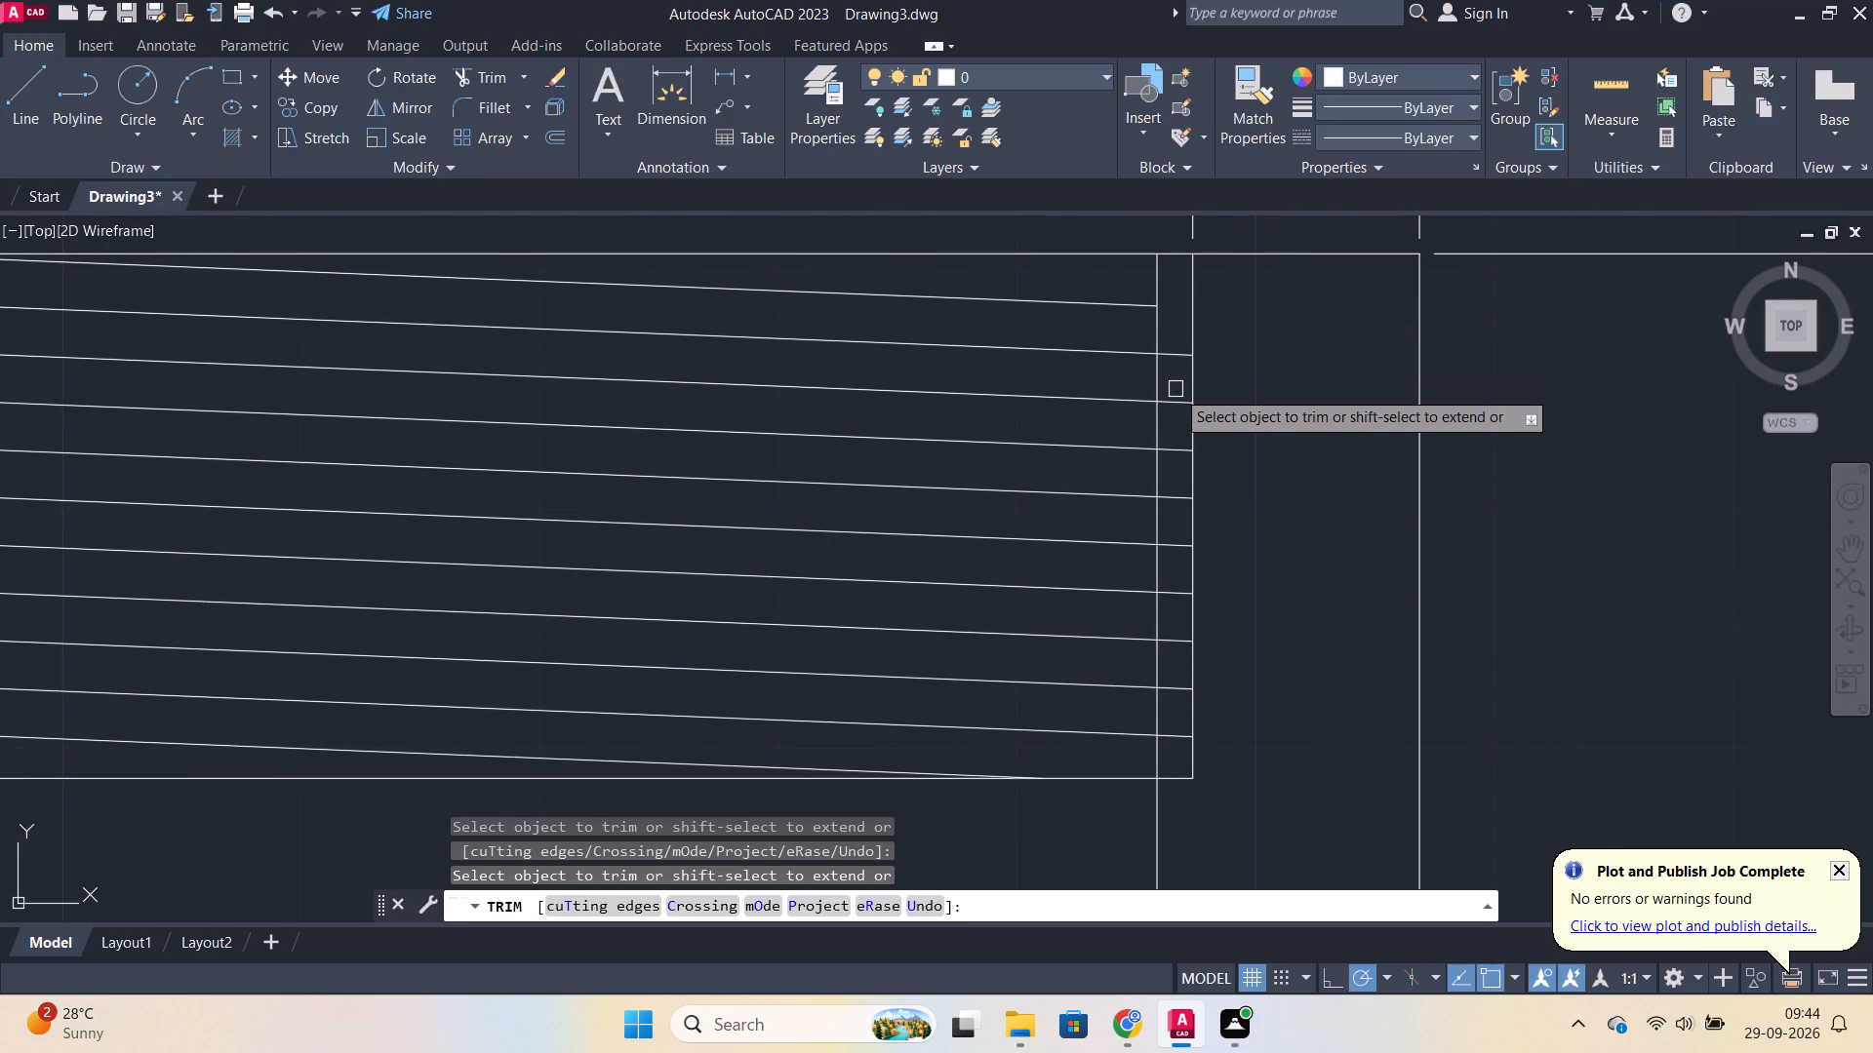
pyautogui.moveTo(1176, 389); pyautogui.dragTo(1175, 389)
pyautogui.moveTo(1172, 302); pyautogui.dragTo(1170, 417)
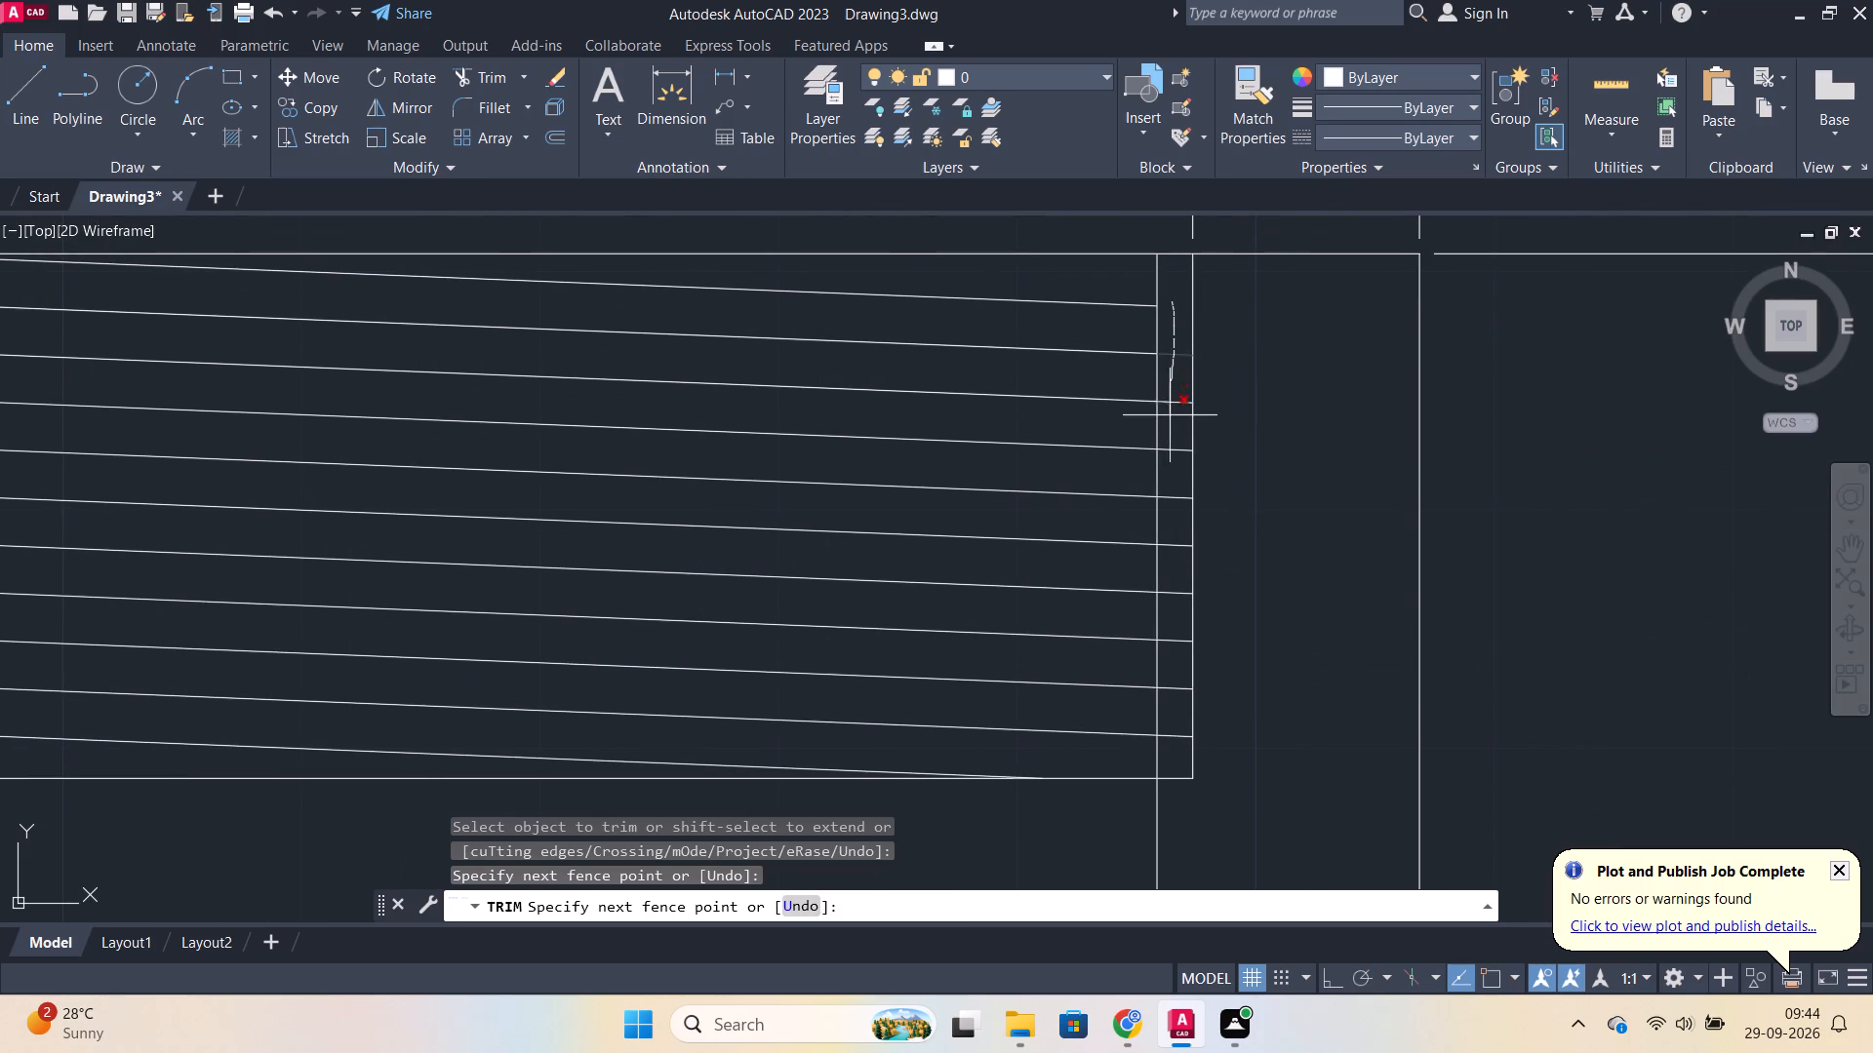
pyautogui.moveTo(1170, 417); pyautogui.dragTo(1167, 654)
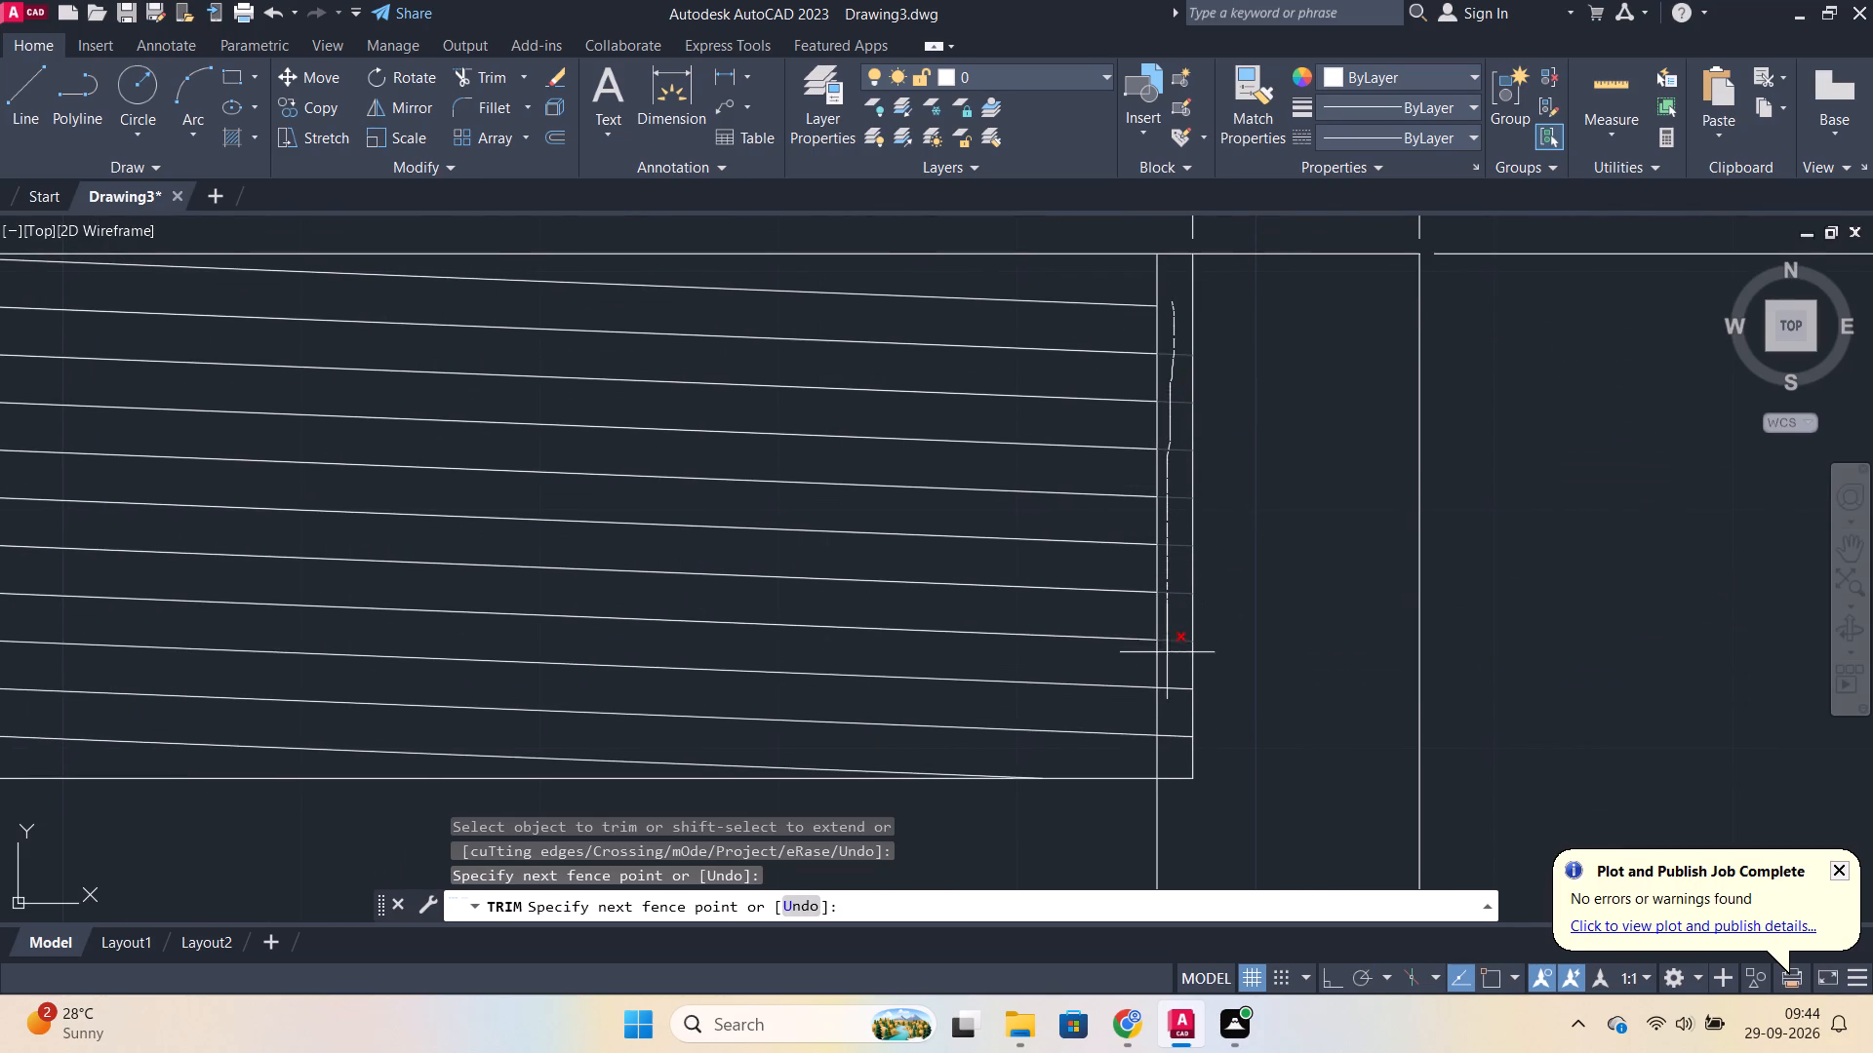
pyautogui.moveTo(1167, 654); pyautogui.dragTo(1167, 755)
# Trim the slanted thread lines back to the inner bore wall on the left side of the thread.
pyautogui.scroll(-3, 1191, 640)
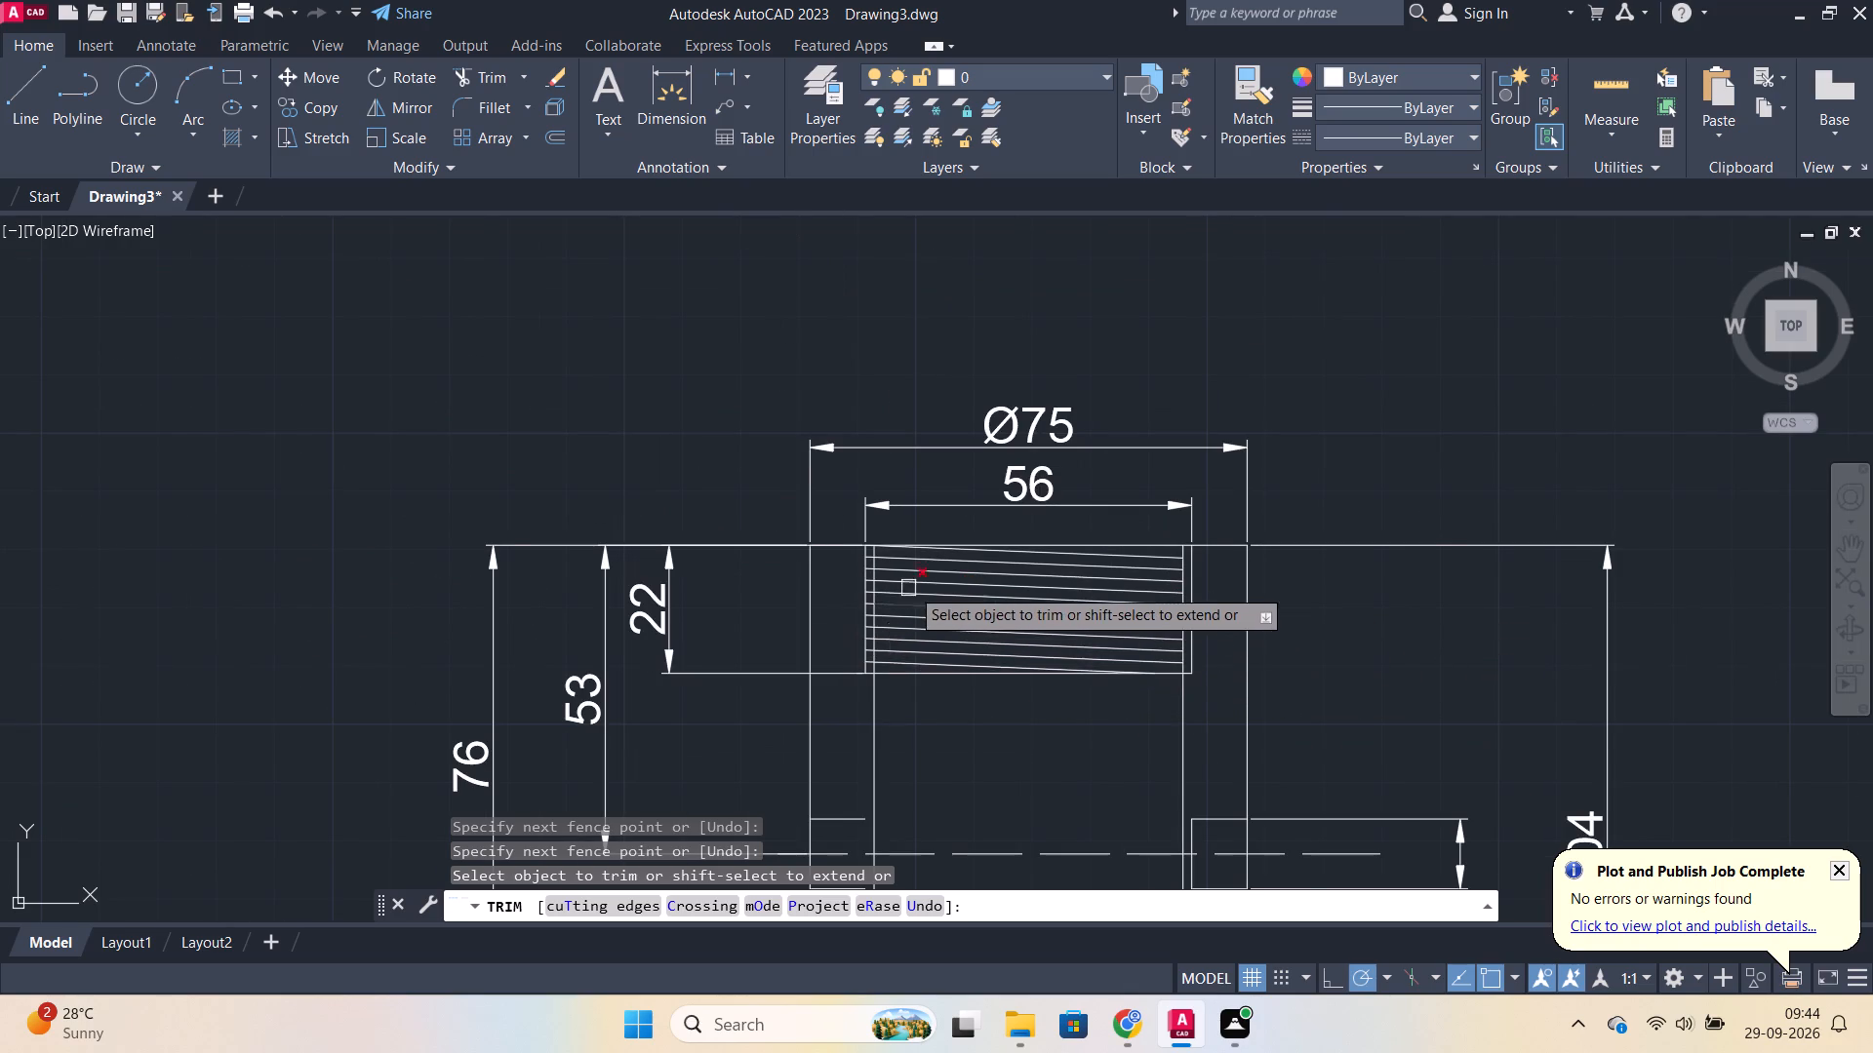
pyautogui.scroll(3, 923, 572)
pyautogui.scroll(-1, 813, 573)
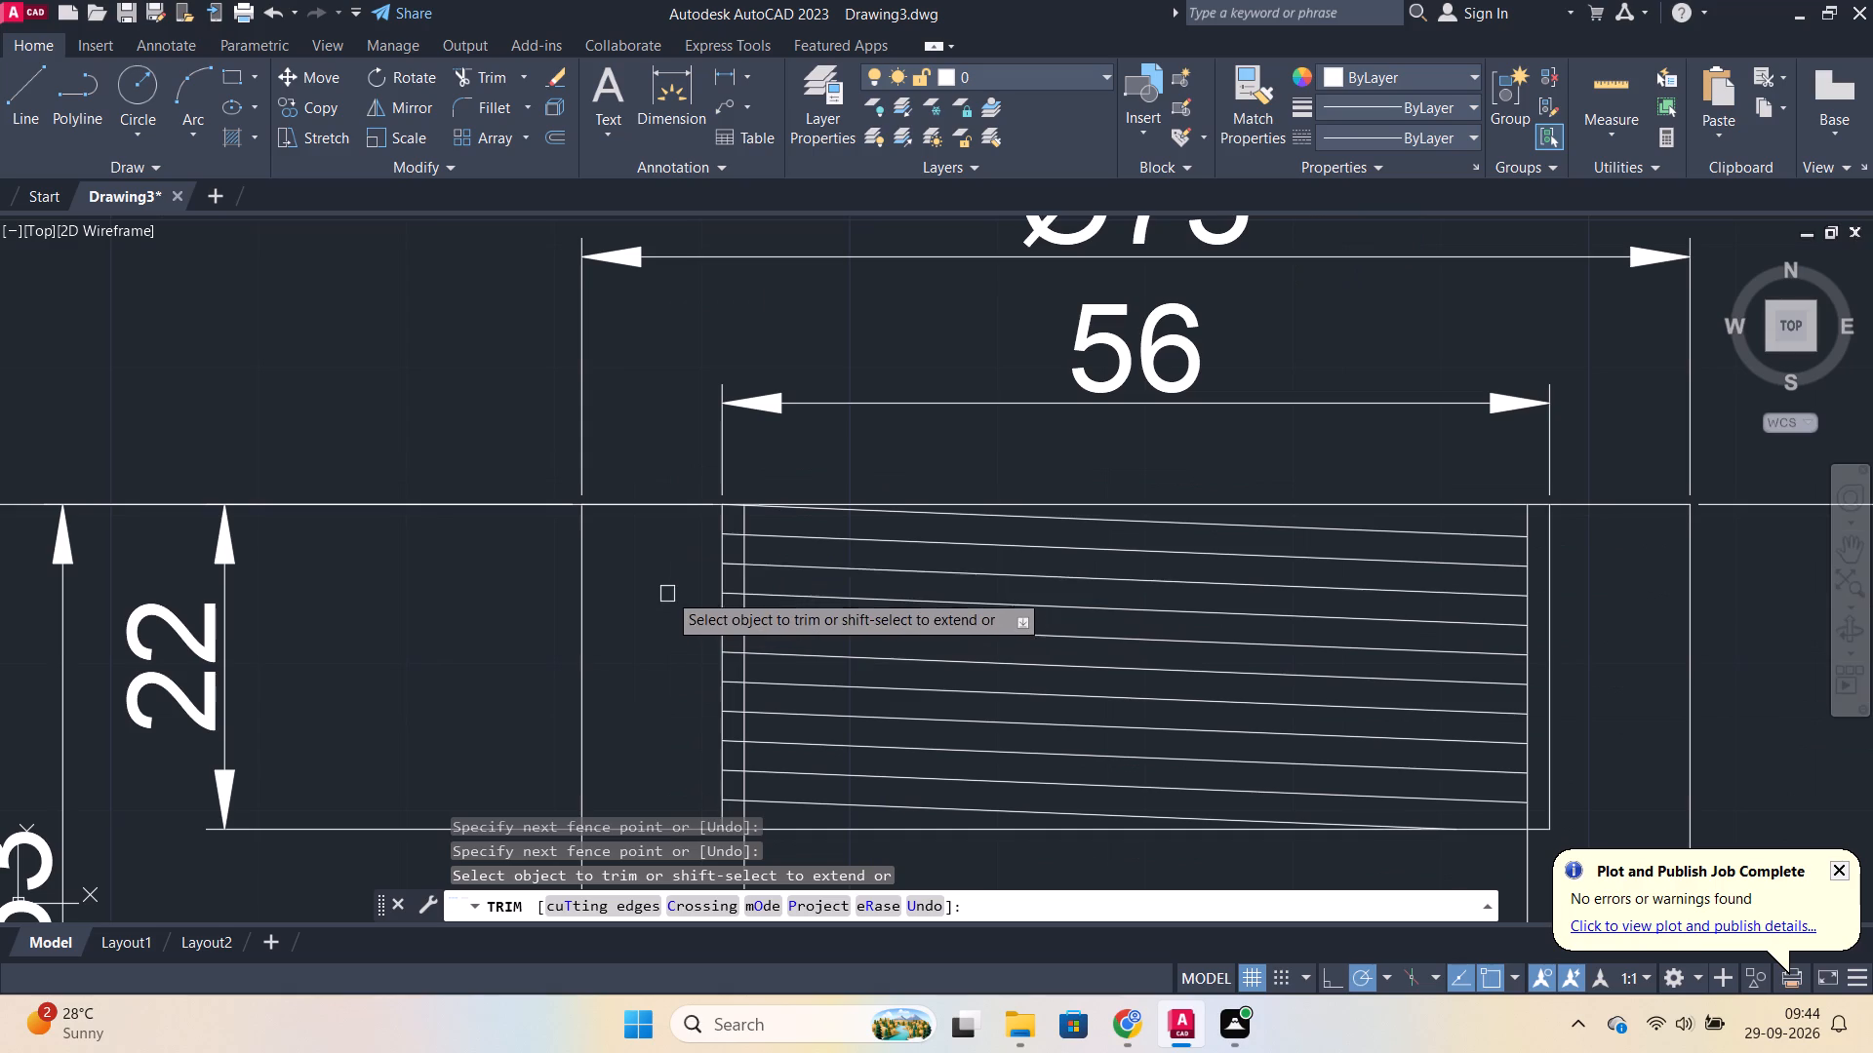
pyautogui.scroll(2, 731, 530)
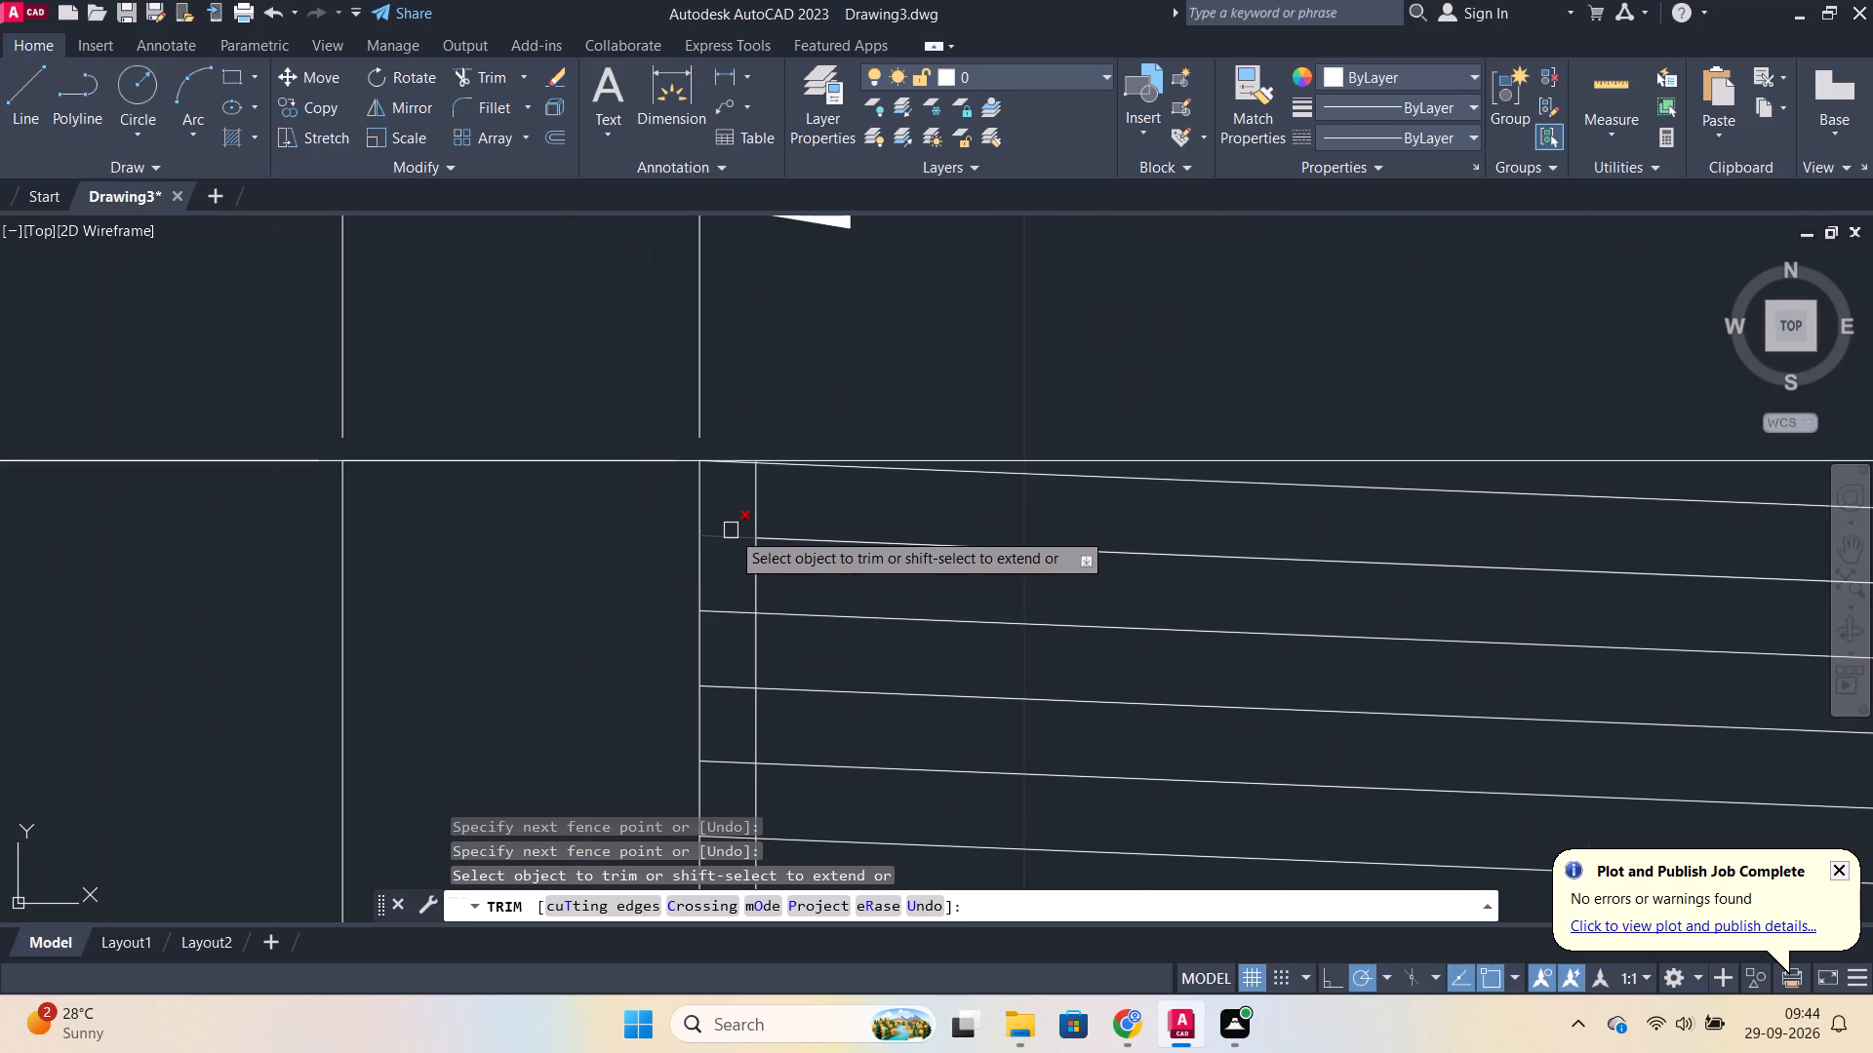
pyautogui.moveTo(737, 514); pyautogui.dragTo(724, 774)
pyautogui.scroll(-2, 717, 707)
pyautogui.moveTo(785, 560); pyautogui.dragTo(810, 522, button='middle')
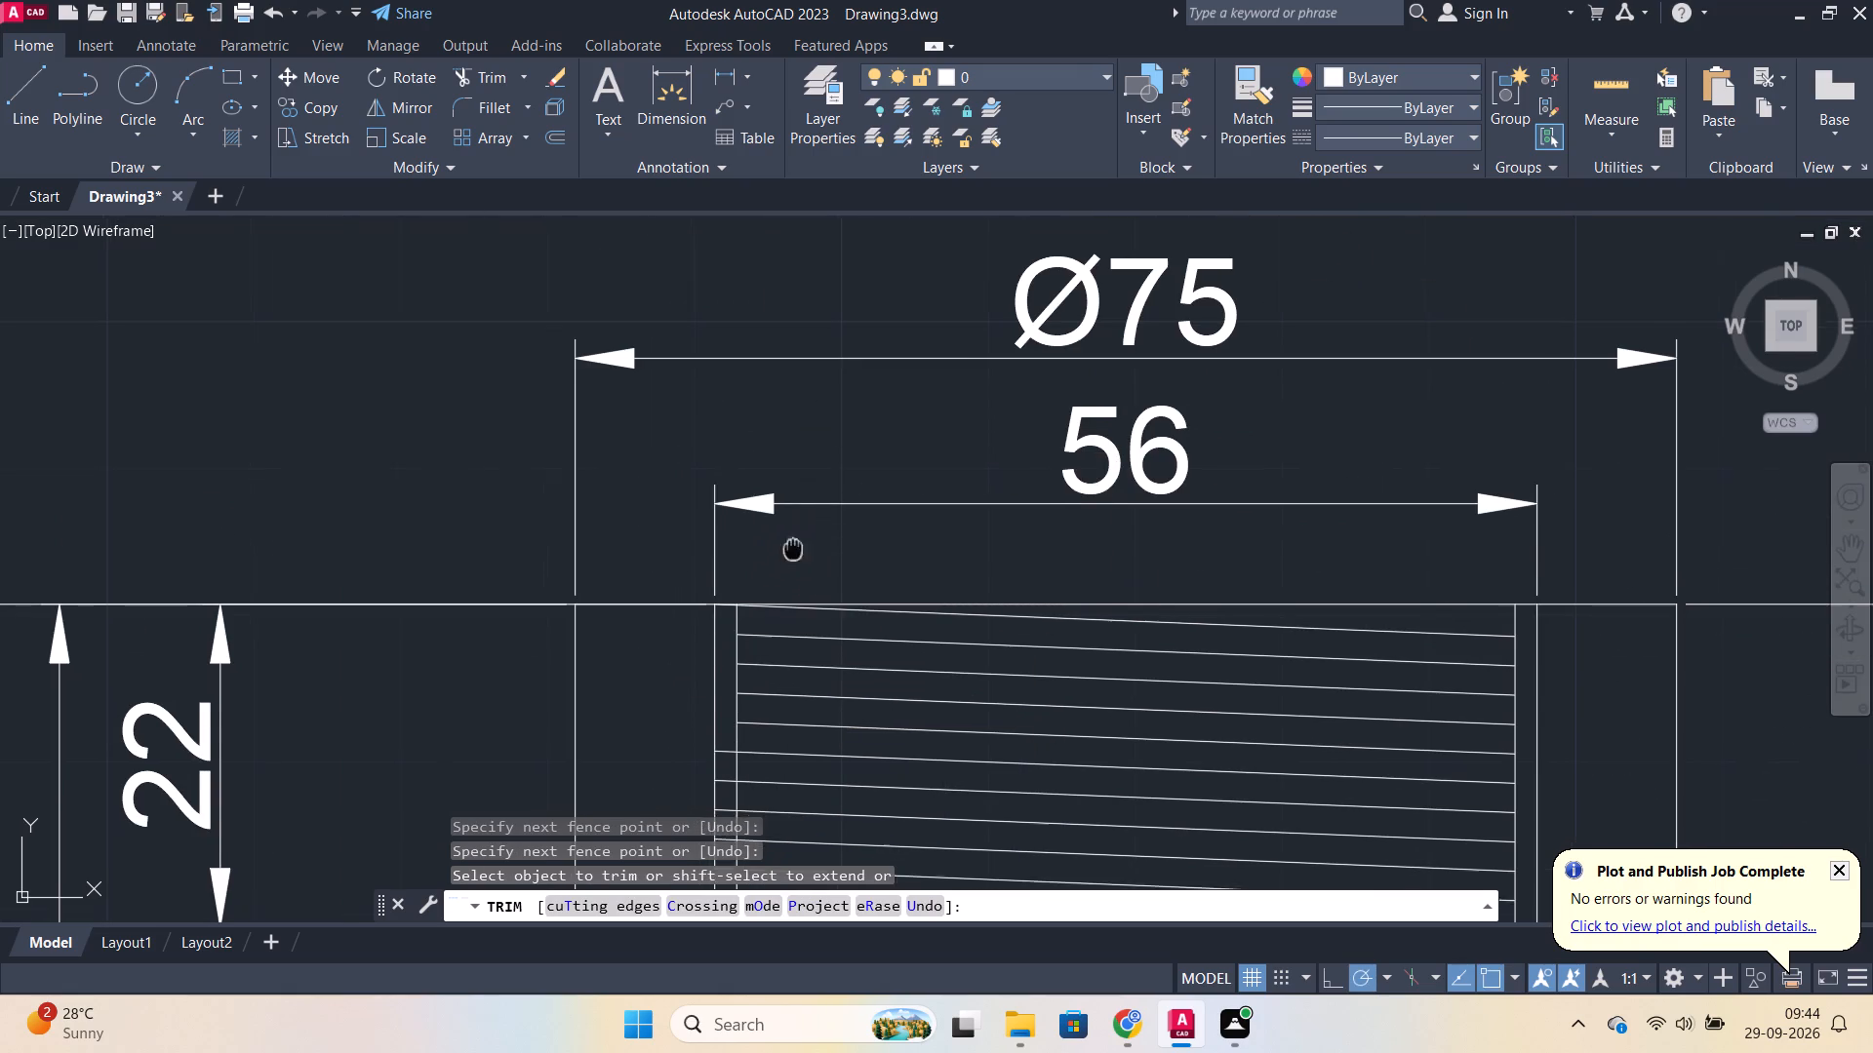
pyautogui.moveTo(810, 522); pyautogui.dragTo(931, 332, button='middle')
pyautogui.scroll(1, 853, 491)
pyautogui.moveTo(871, 530); pyautogui.dragTo(876, 553)
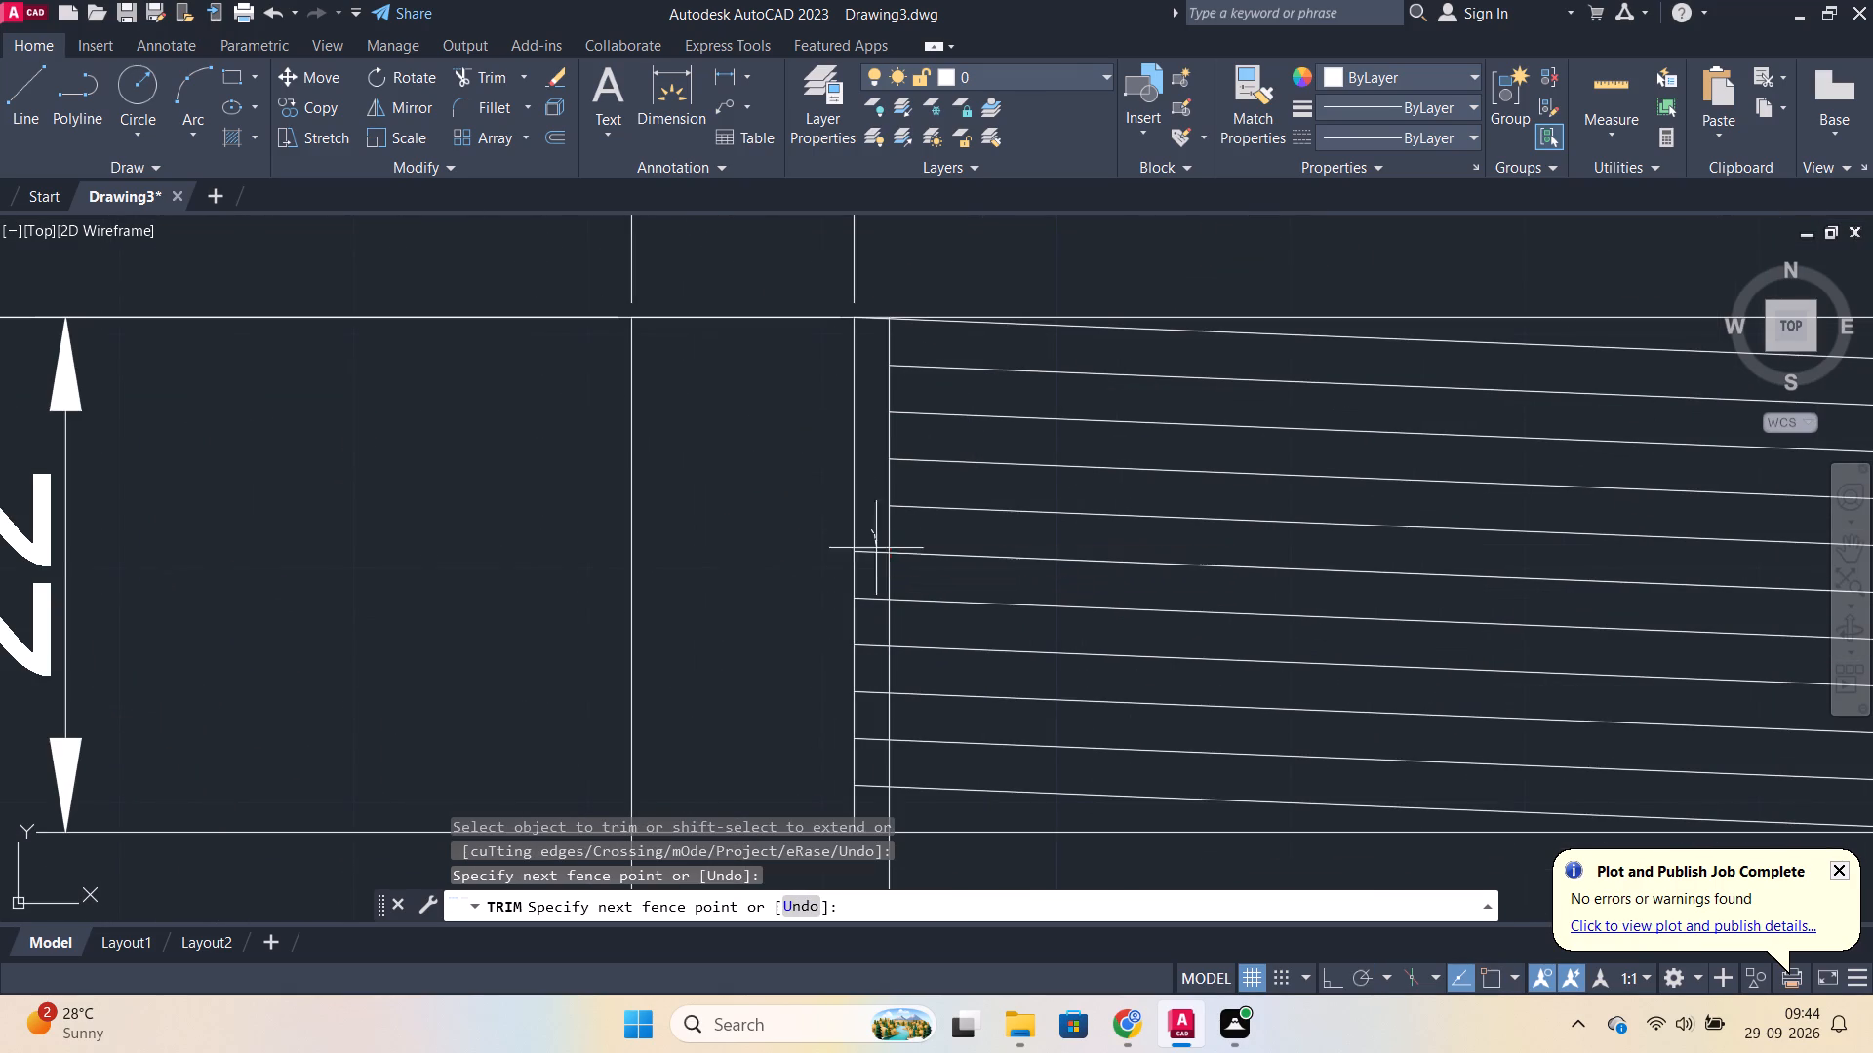
pyautogui.moveTo(876, 553); pyautogui.dragTo(869, 804)
pyautogui.moveTo(869, 804); pyautogui.dragTo(865, 804)
pyautogui.scroll(-2, 819, 726)
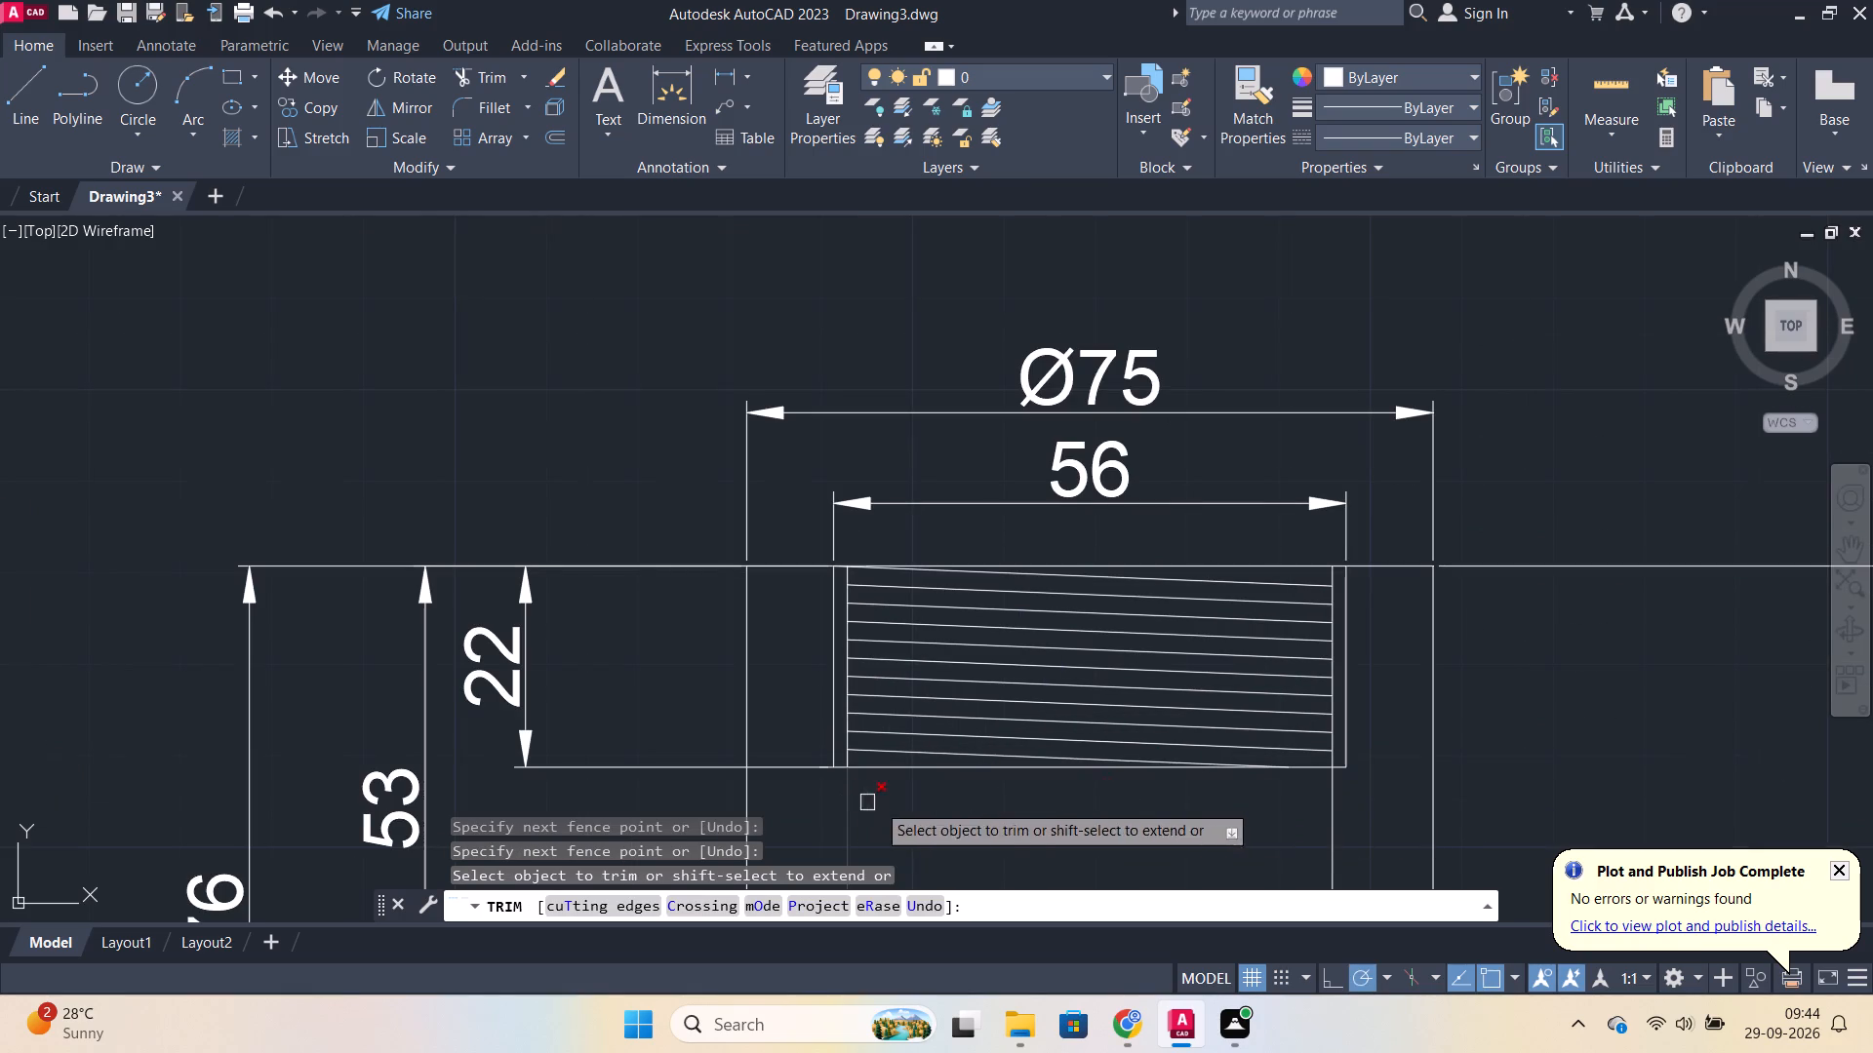
pyautogui.scroll(-2, 987, 802)
pyautogui.moveTo(1300, 586); pyautogui.dragTo(1299, 559, button='middle')
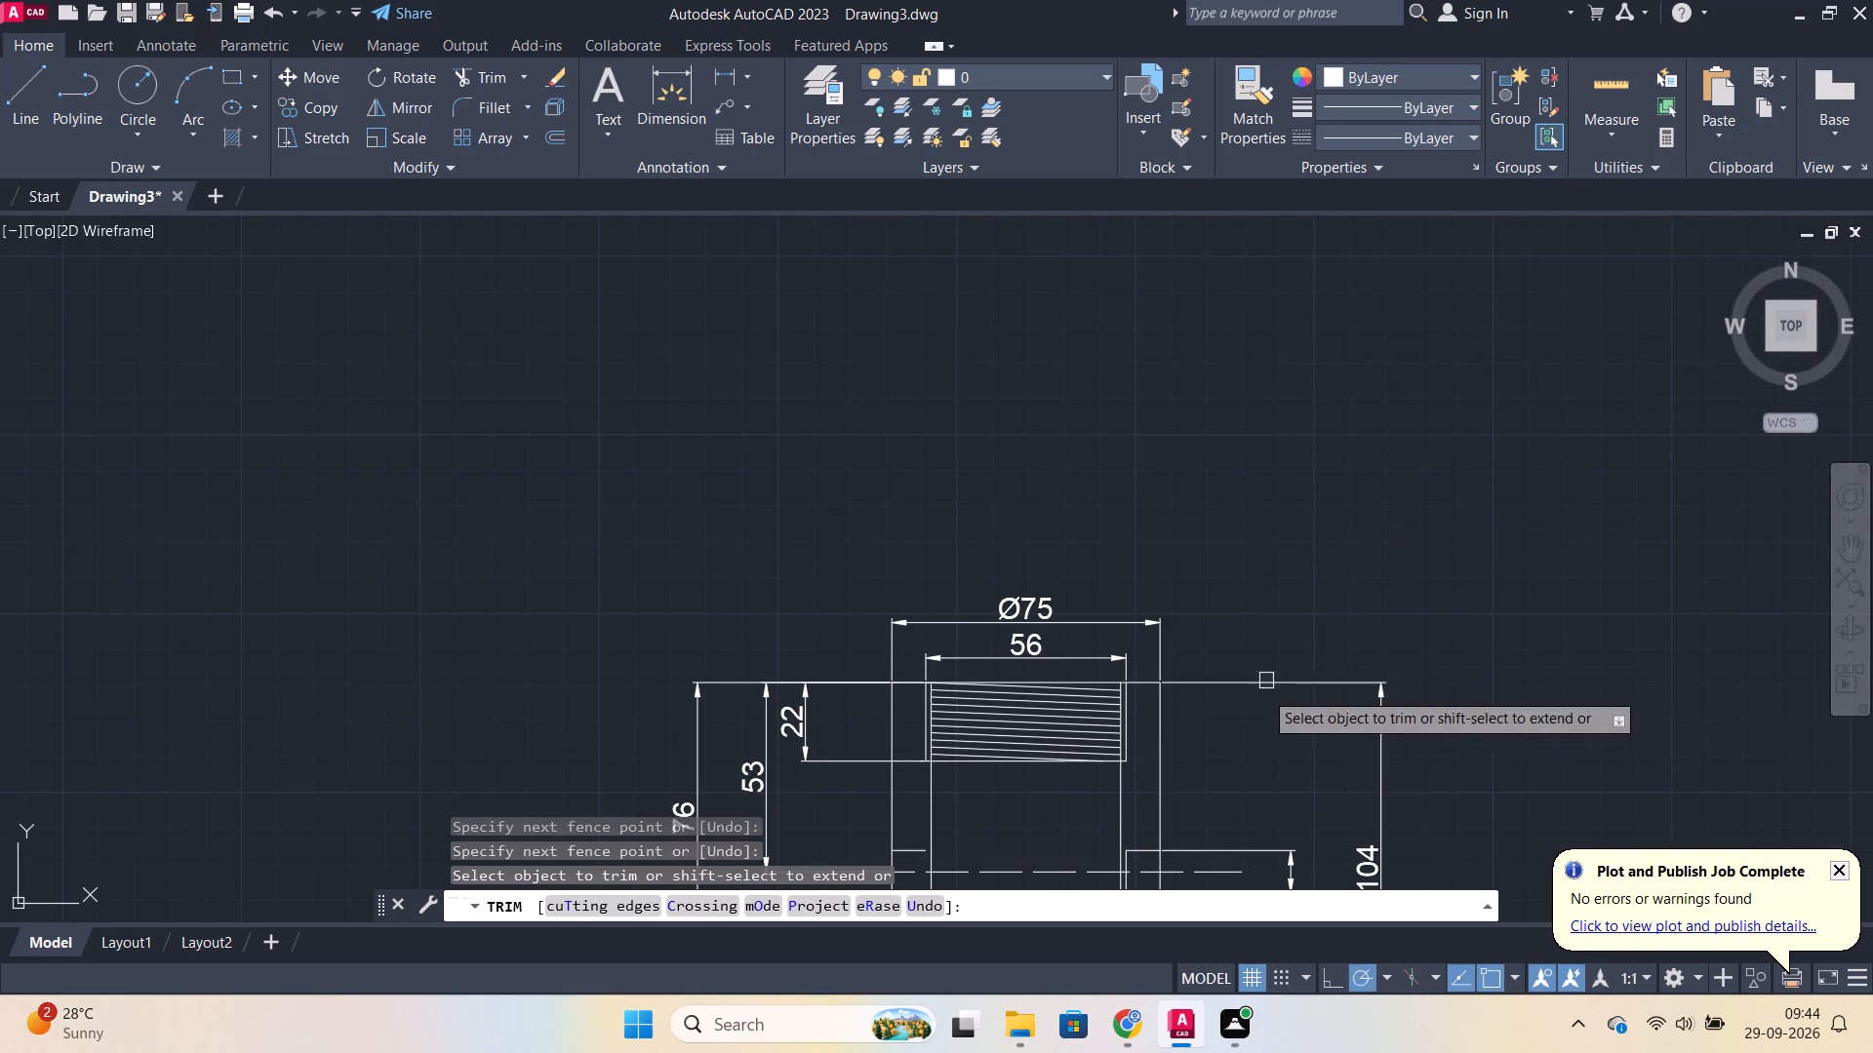
pyautogui.moveTo(1224, 755); pyautogui.dragTo(1242, 466, button='middle')
pyautogui.scroll(1, 1296, 498)
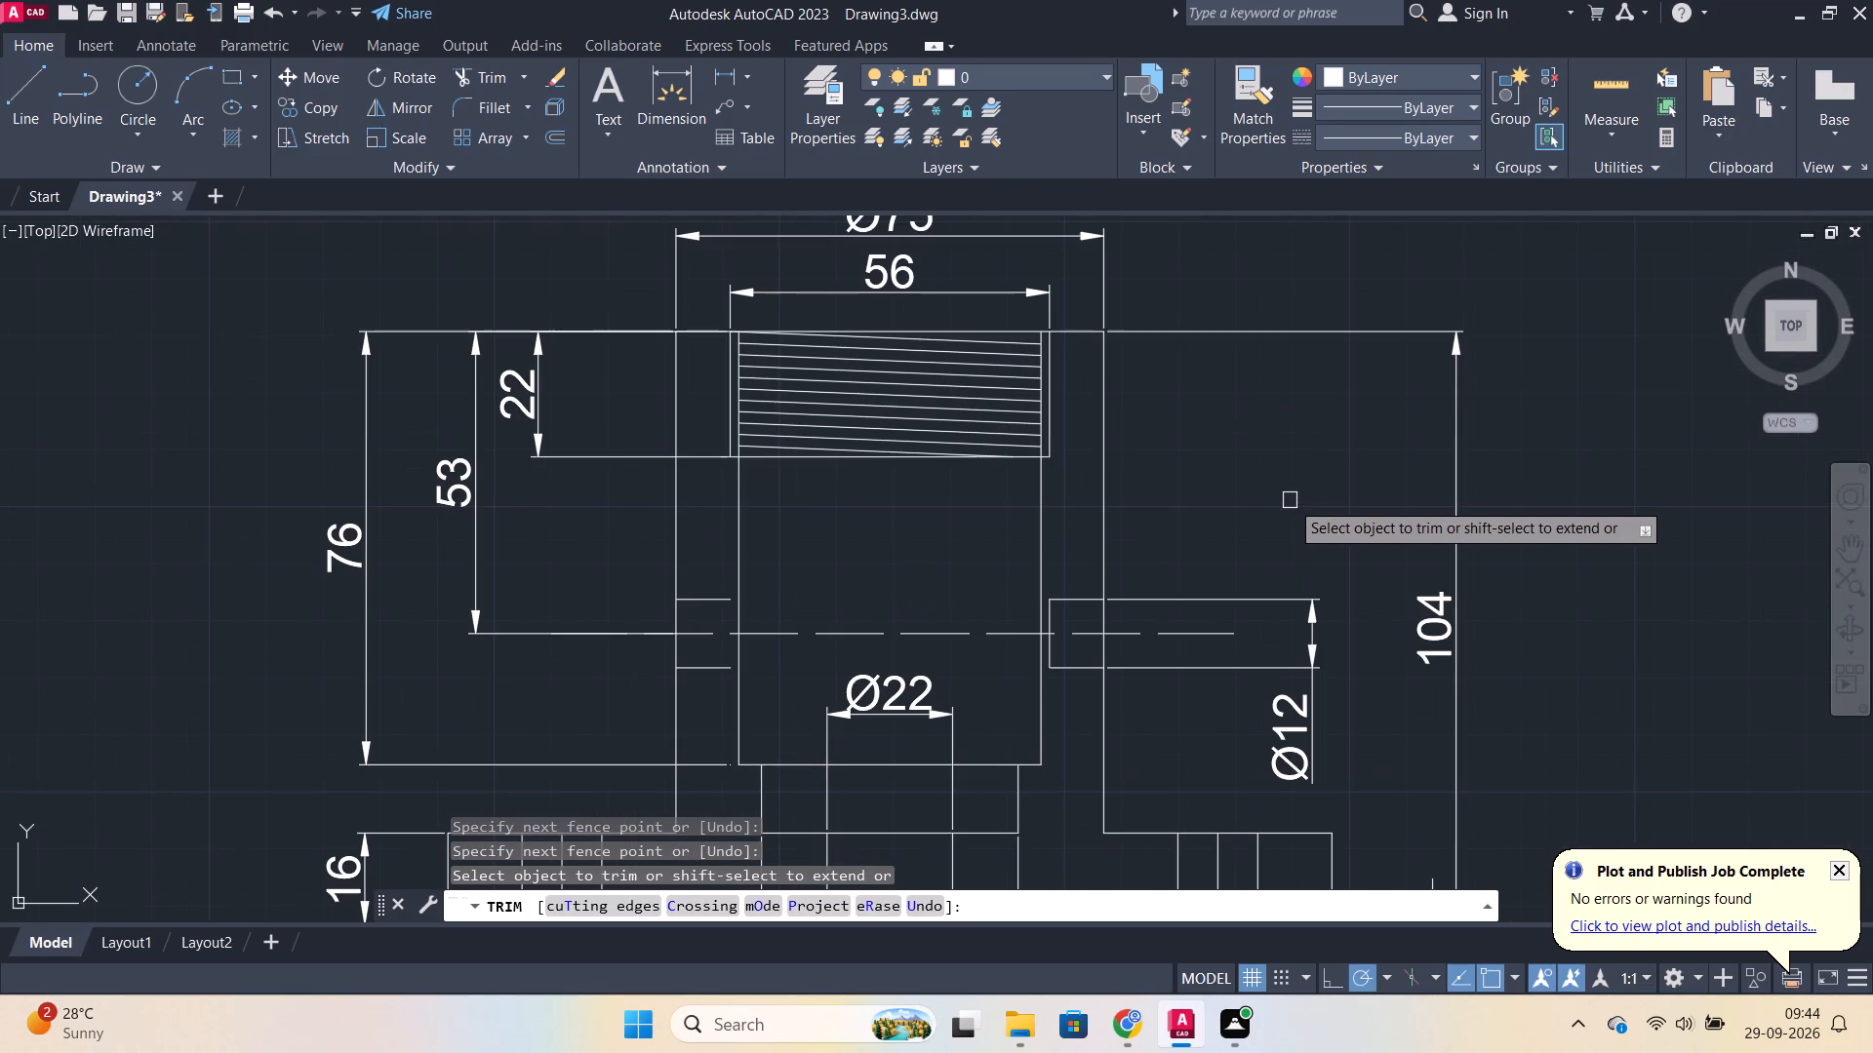
pyautogui.press('Escape')
# Extend the upper and lower edges of the Ø12 cross hole to the inner bore walls on both sides.
pyautogui.press('e')
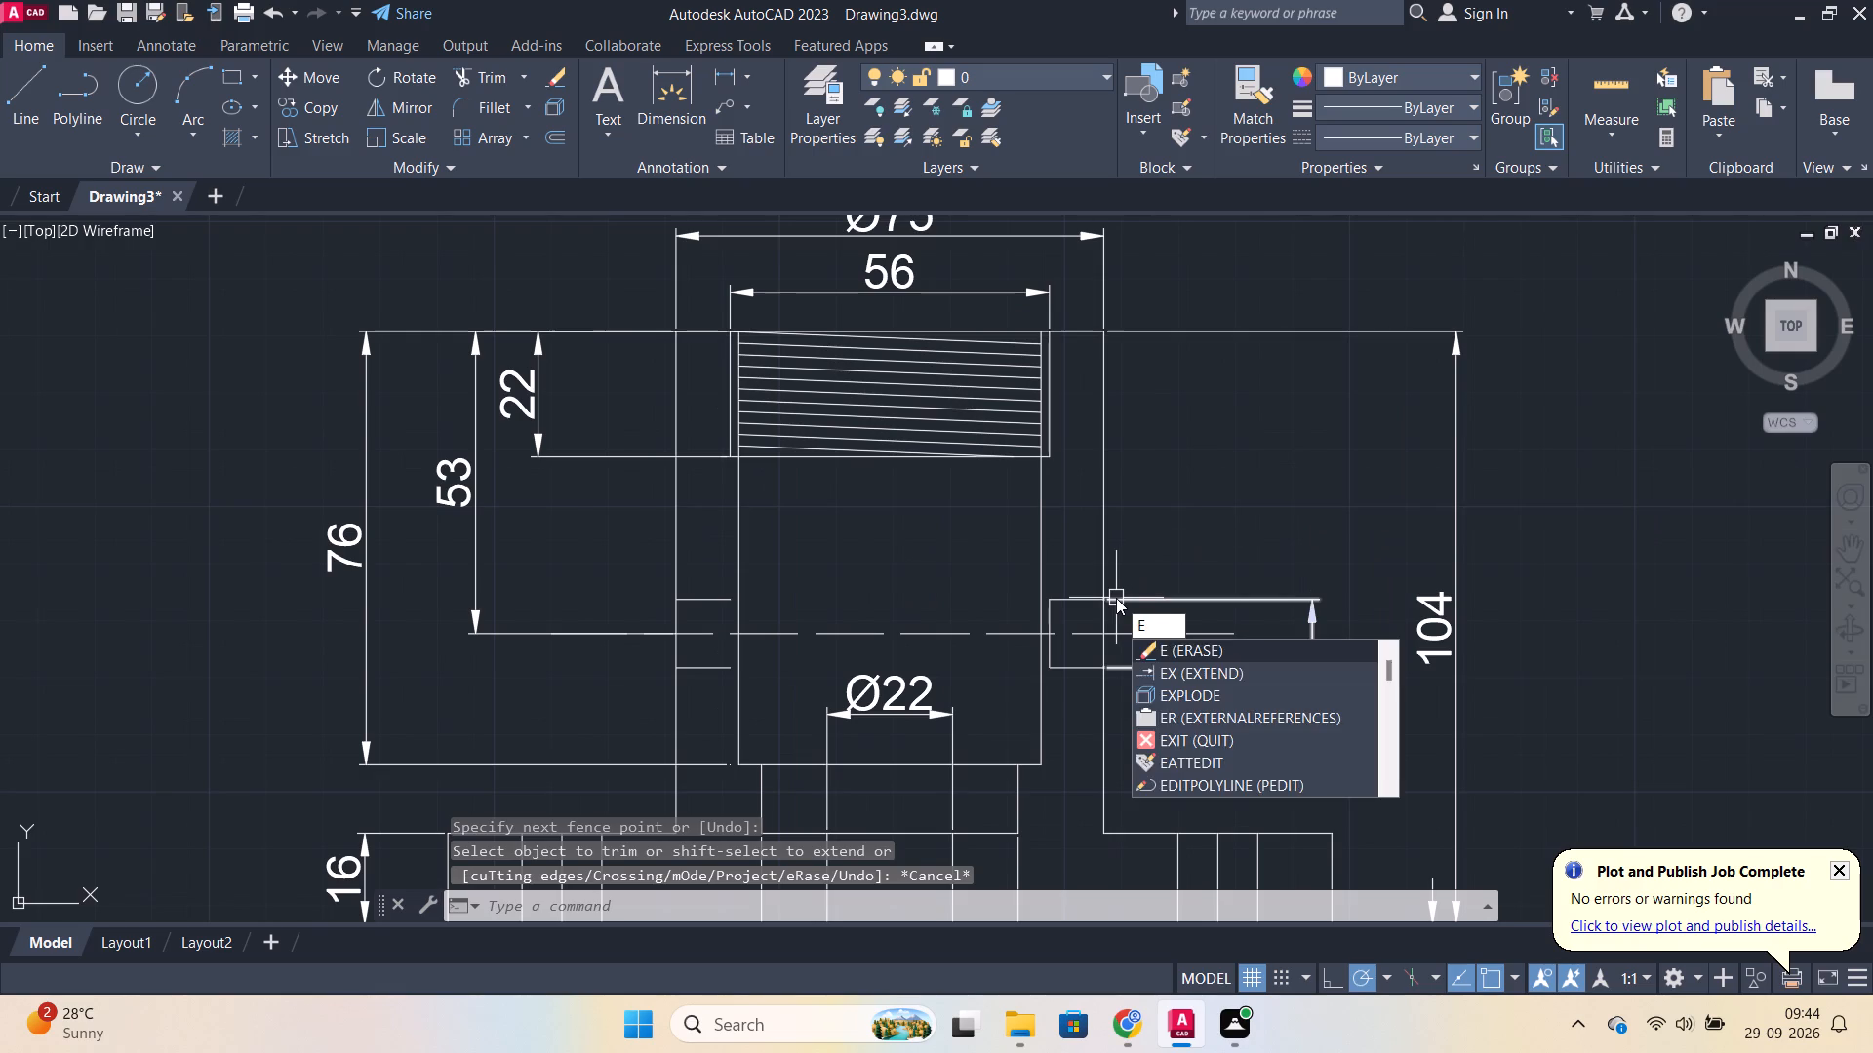
pyautogui.press('x')
pyautogui.press('Return')
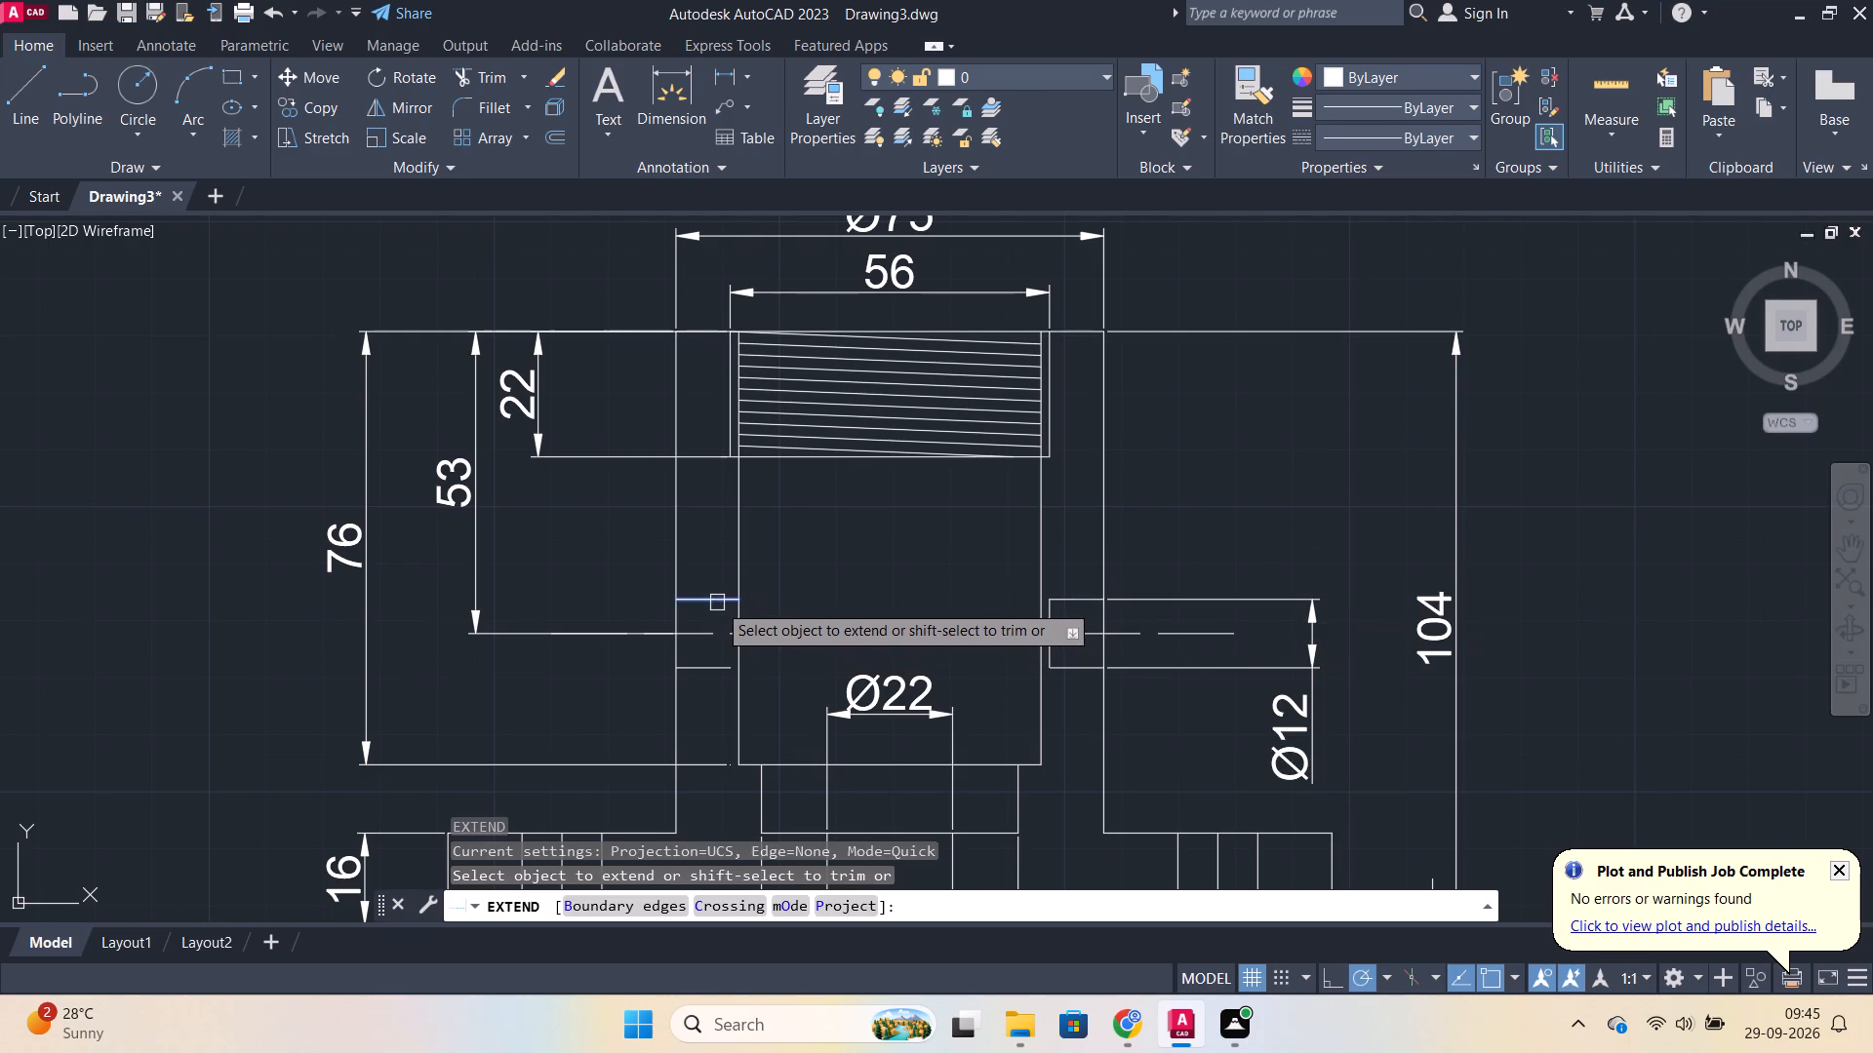
pyautogui.click(717, 603)
pyautogui.click(716, 664)
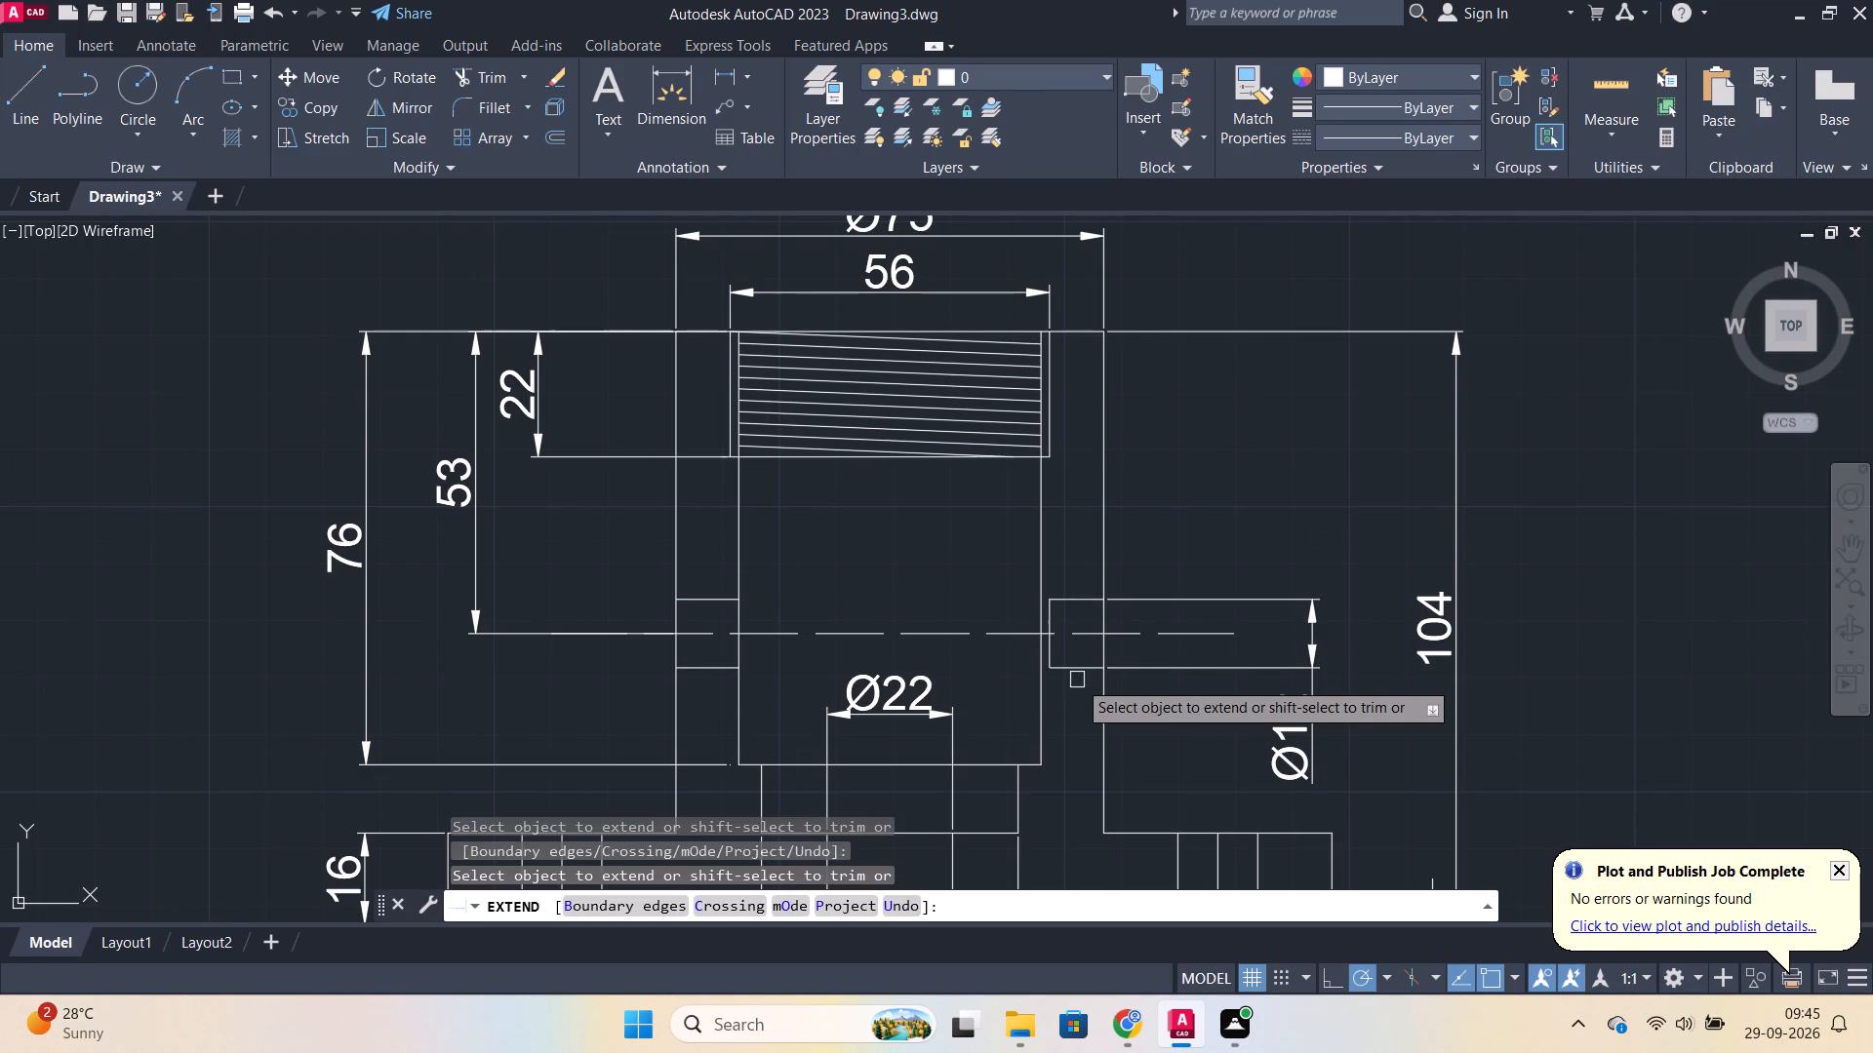
pyautogui.click(1076, 667)
pyautogui.click(1063, 599)
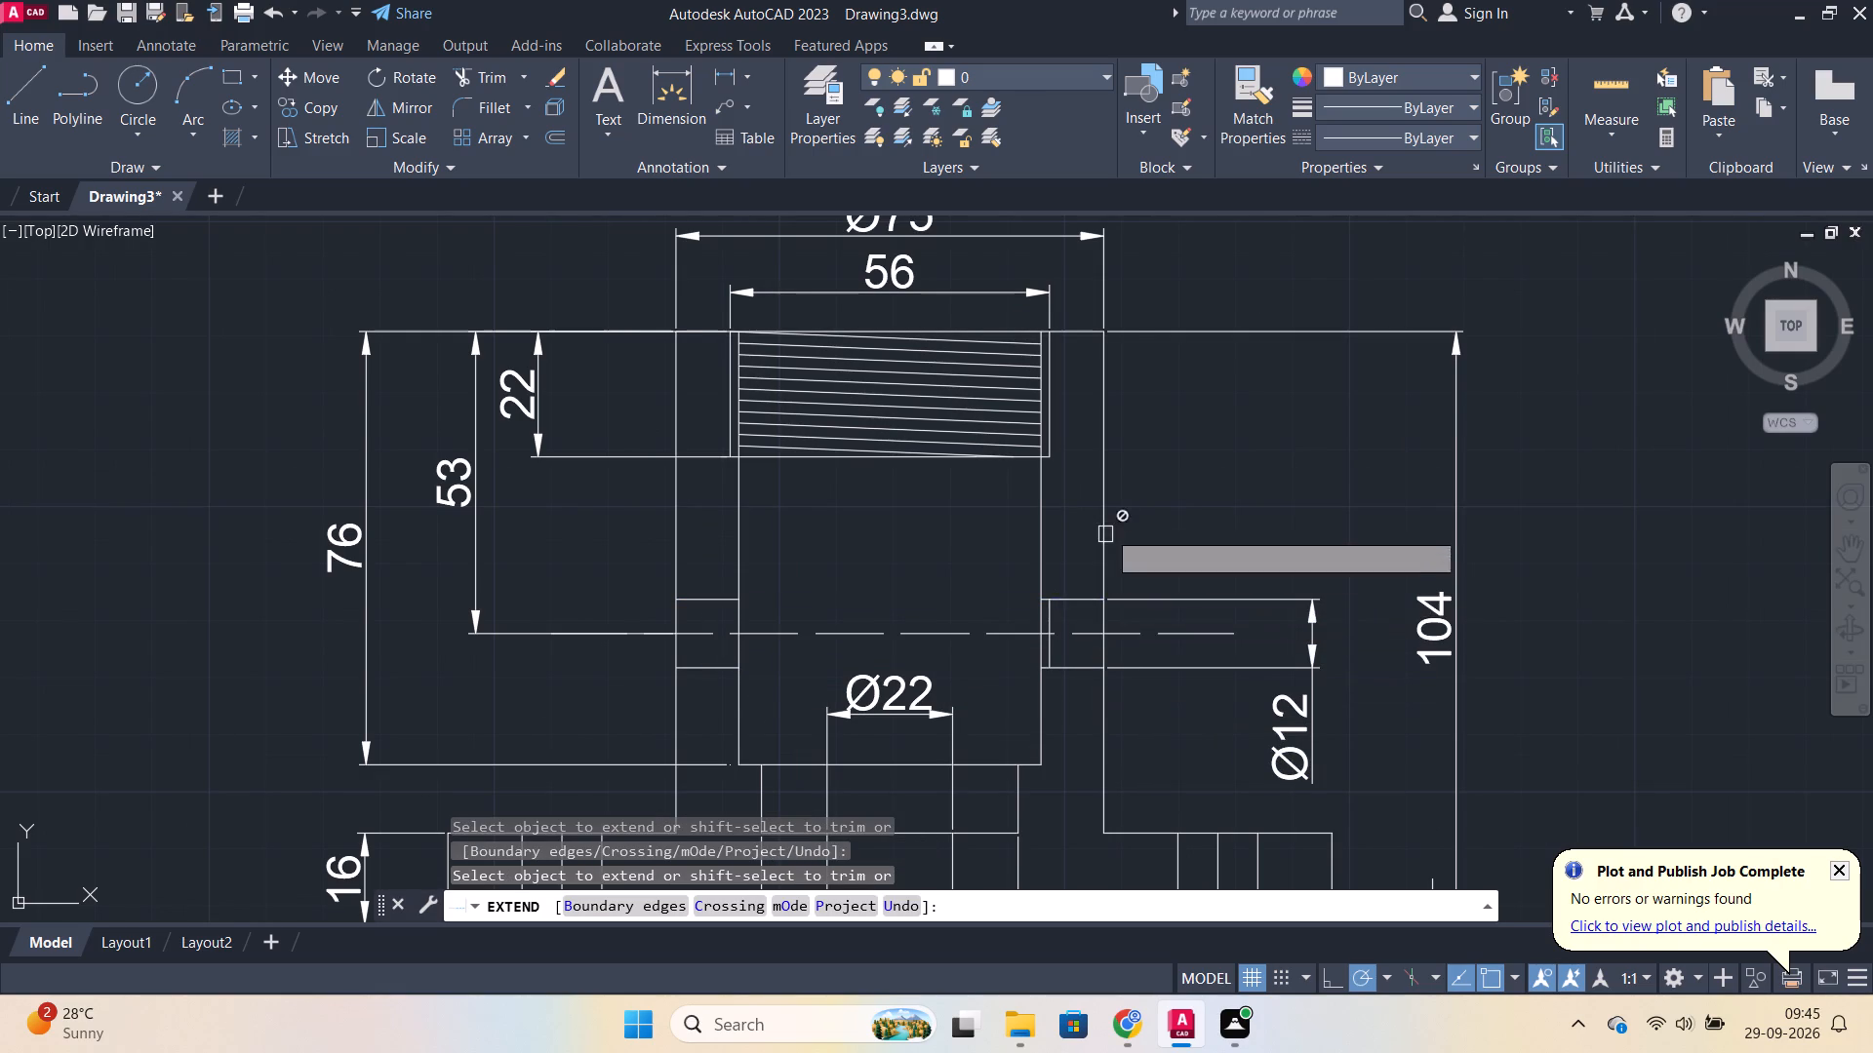
pyautogui.scroll(1, 754, 639)
pyautogui.press('Escape')
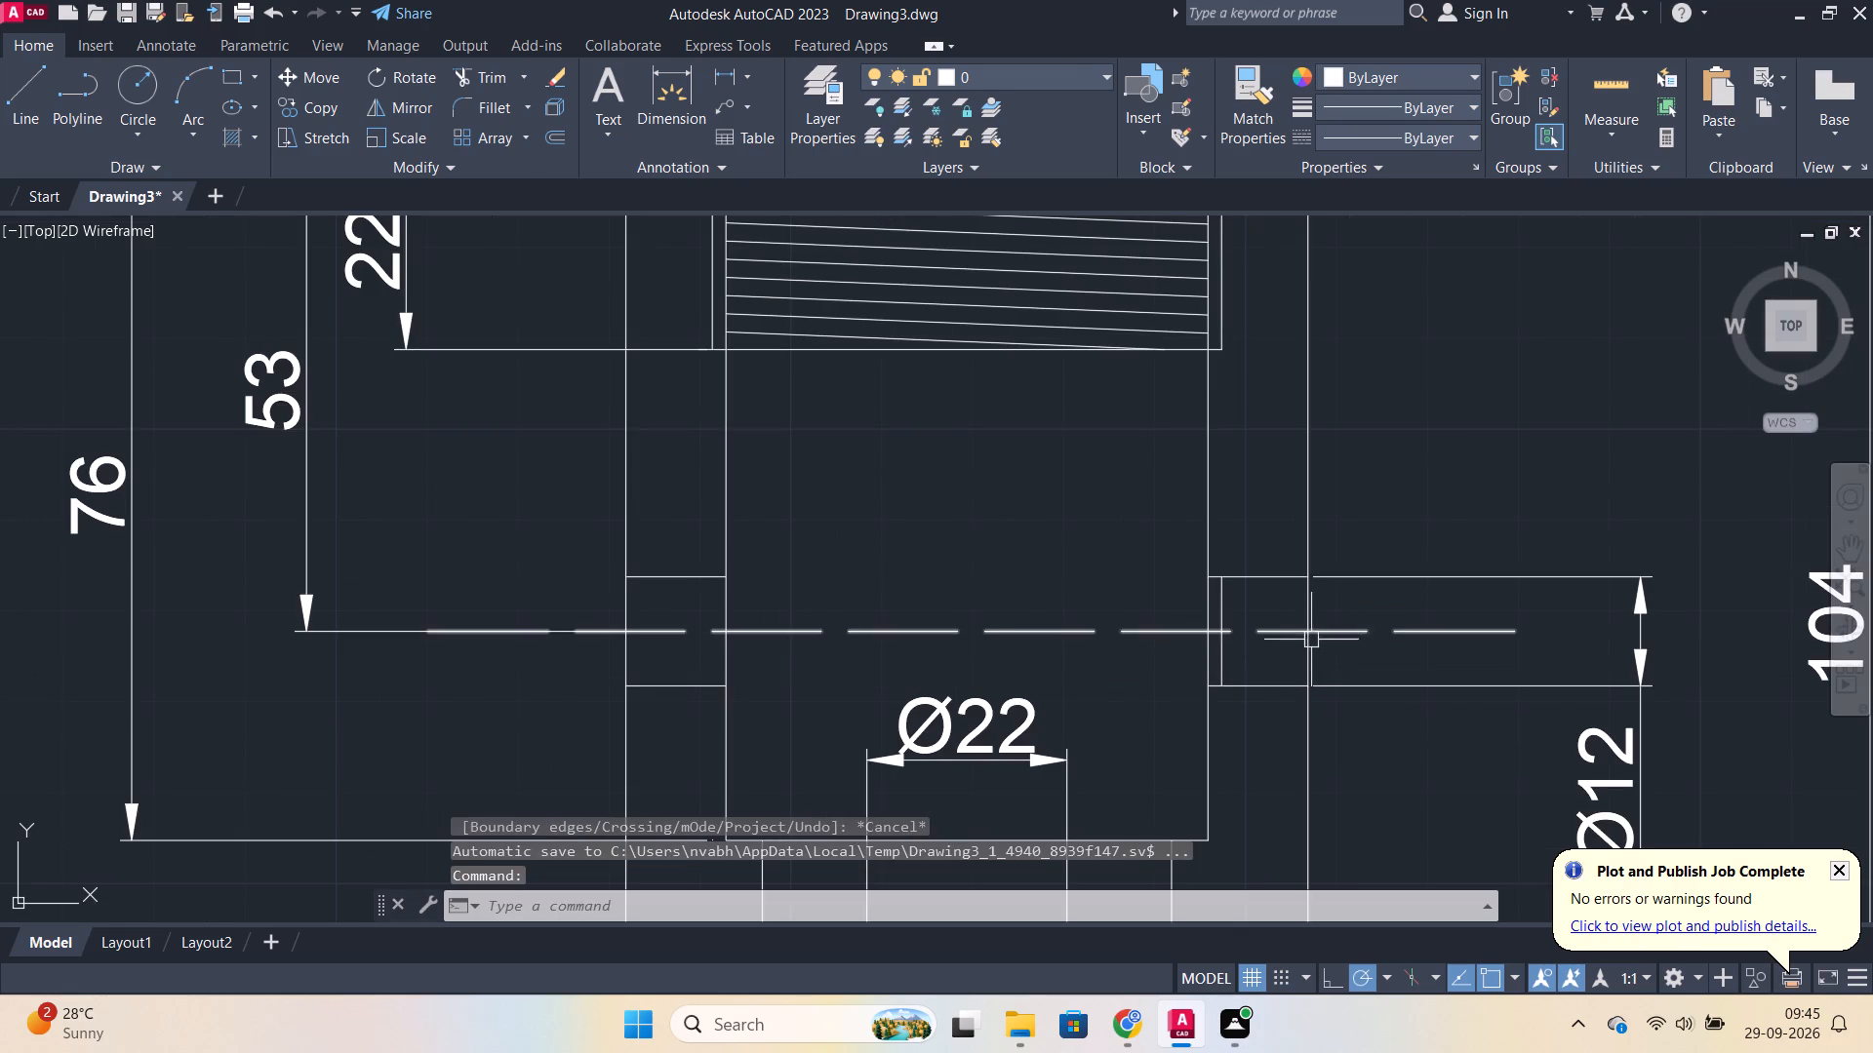
# Erase the short leftover vertical outer wall segment inside the right part of the Ø12 cross hole.
pyautogui.click(1226, 615)
pyautogui.press('e')
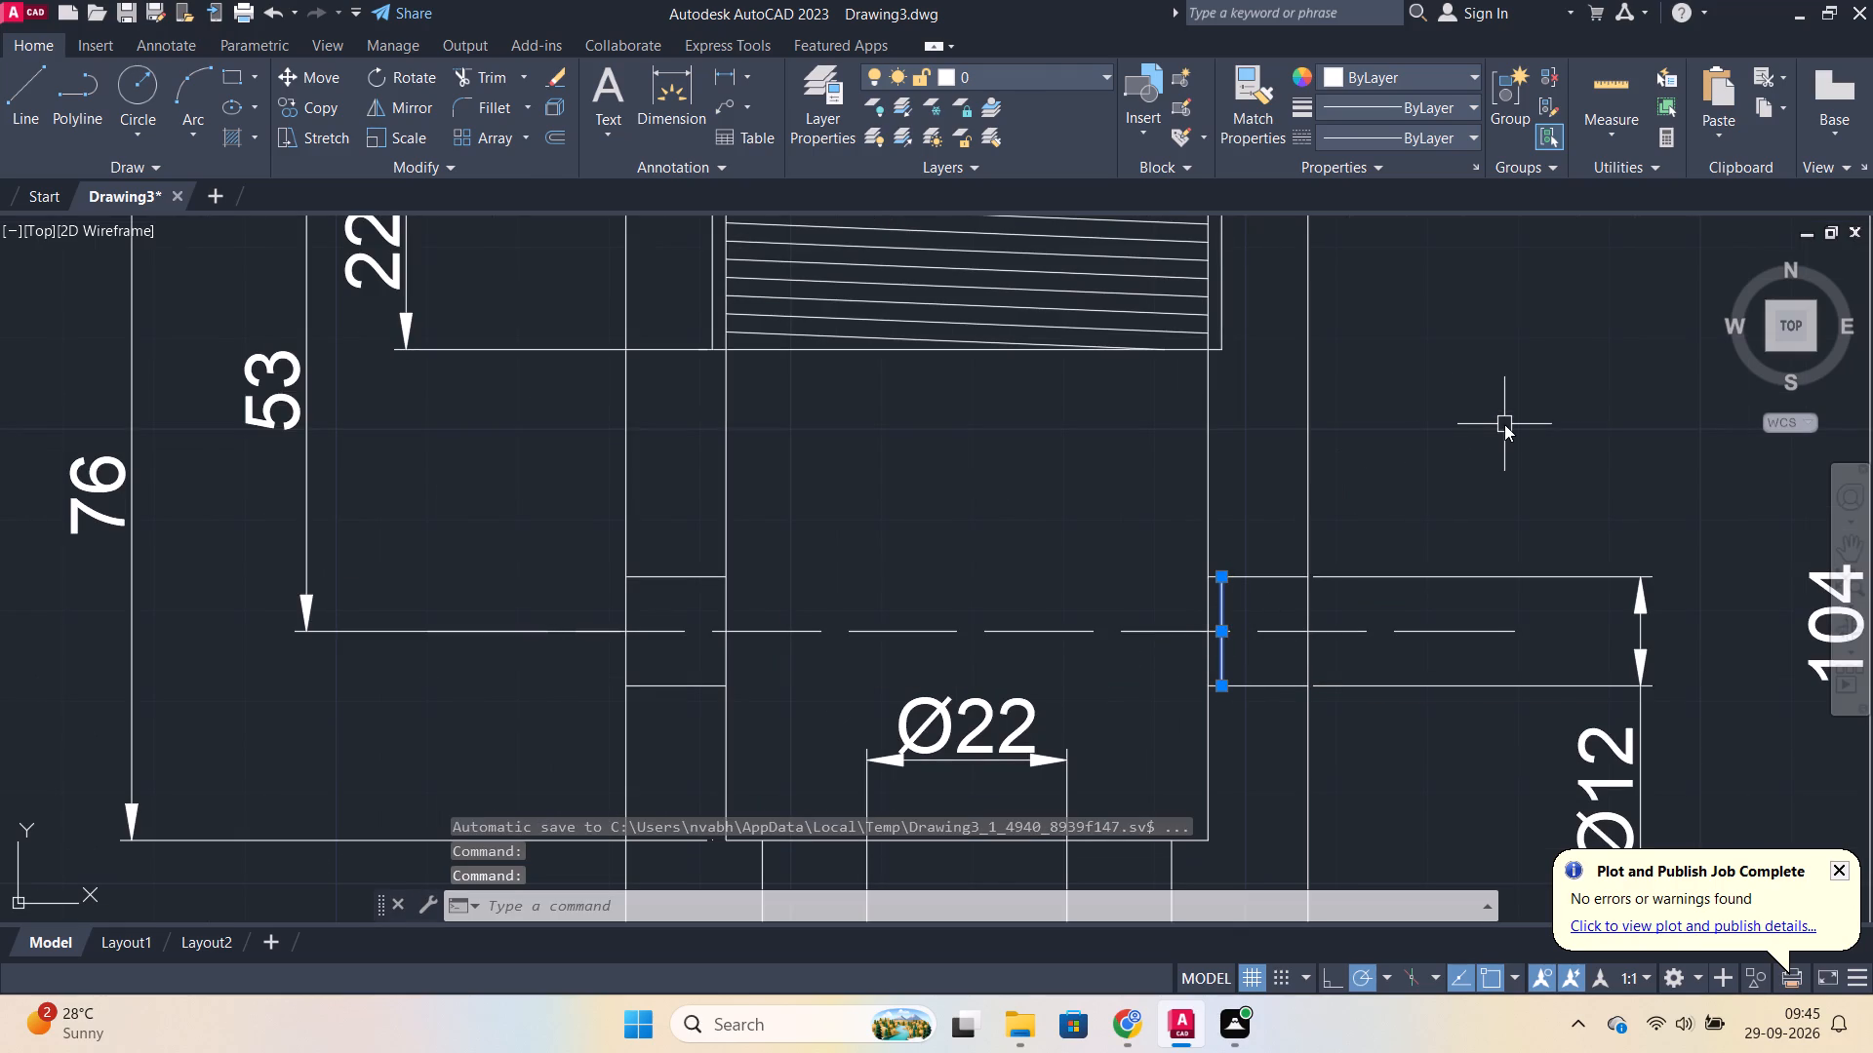
pyautogui.press('Return')
# Draw a three-point arc through the left cross hole's upper and lower corners on the inner bore wall, ending 6 beyond the lower corner.
pyautogui.scroll(-2, 1489, 424)
pyautogui.moveTo(1544, 387); pyautogui.dragTo(1523, 385, button='middle')
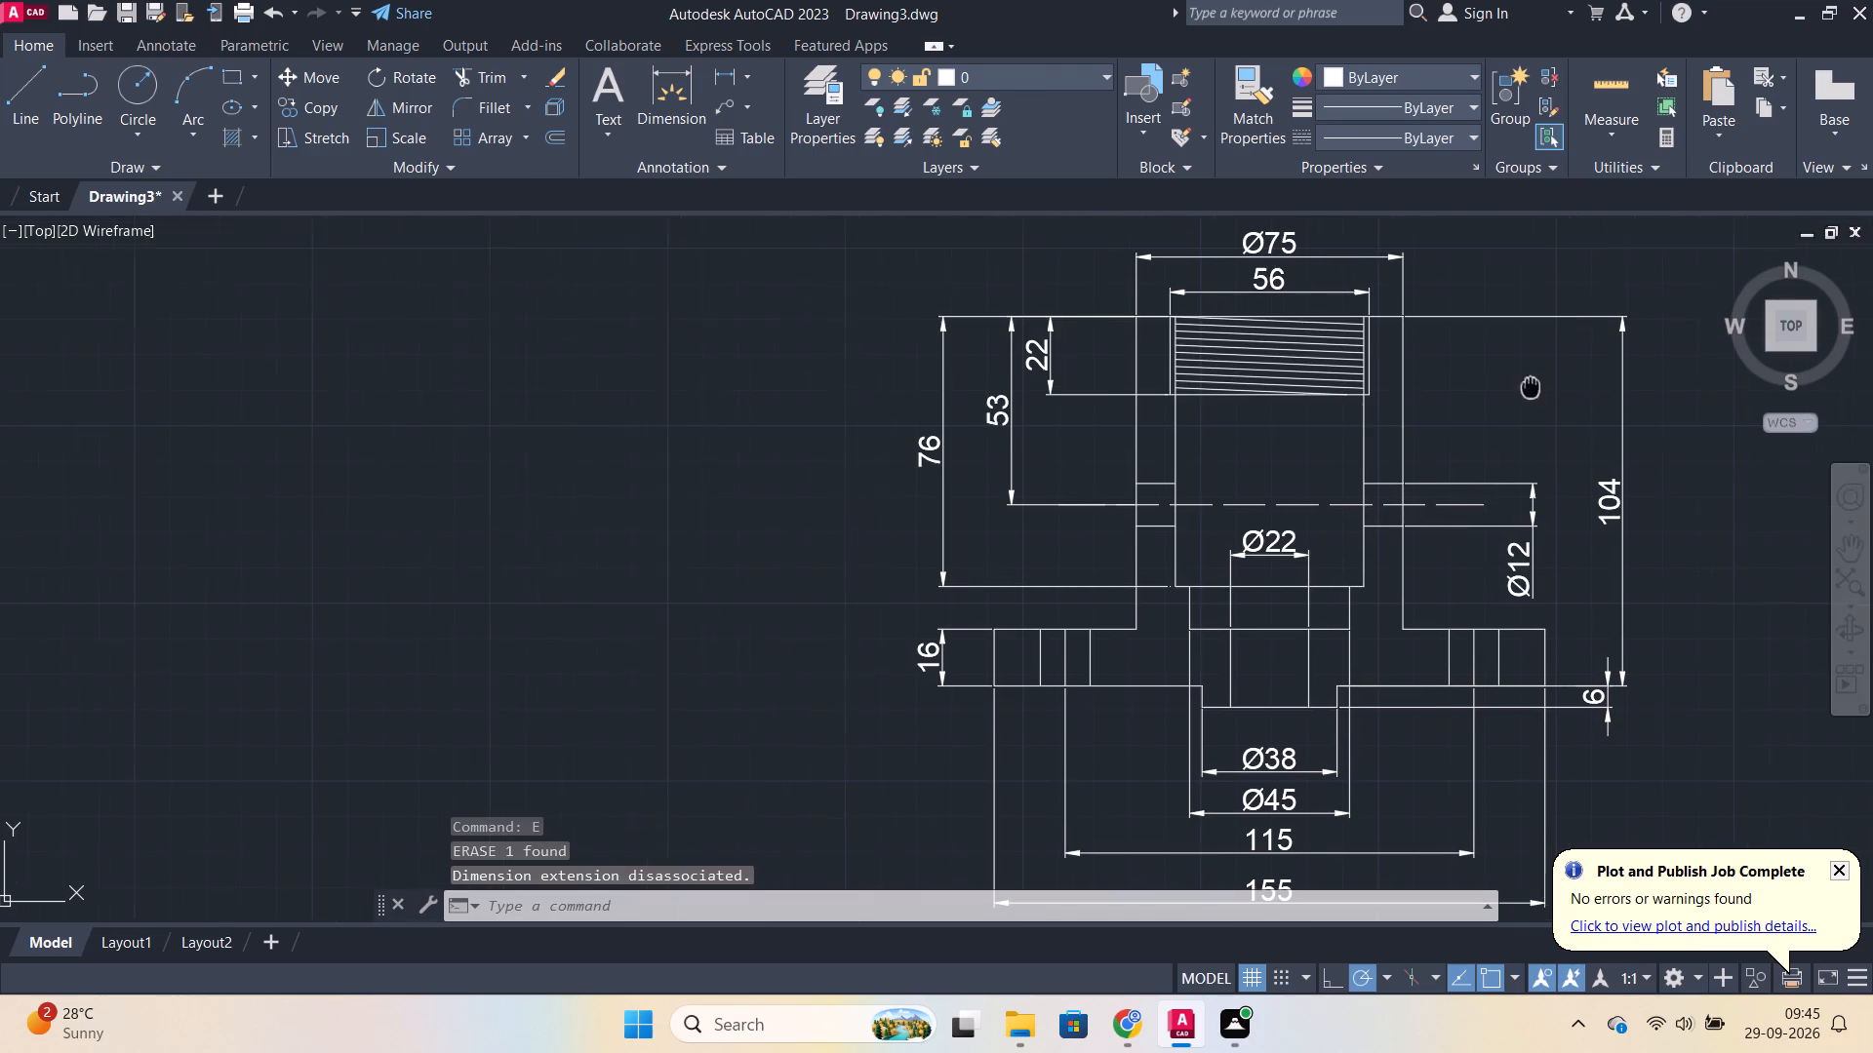
pyautogui.moveTo(1523, 385); pyautogui.dragTo(1463, 369, button='middle')
pyautogui.scroll(1, 1317, 357)
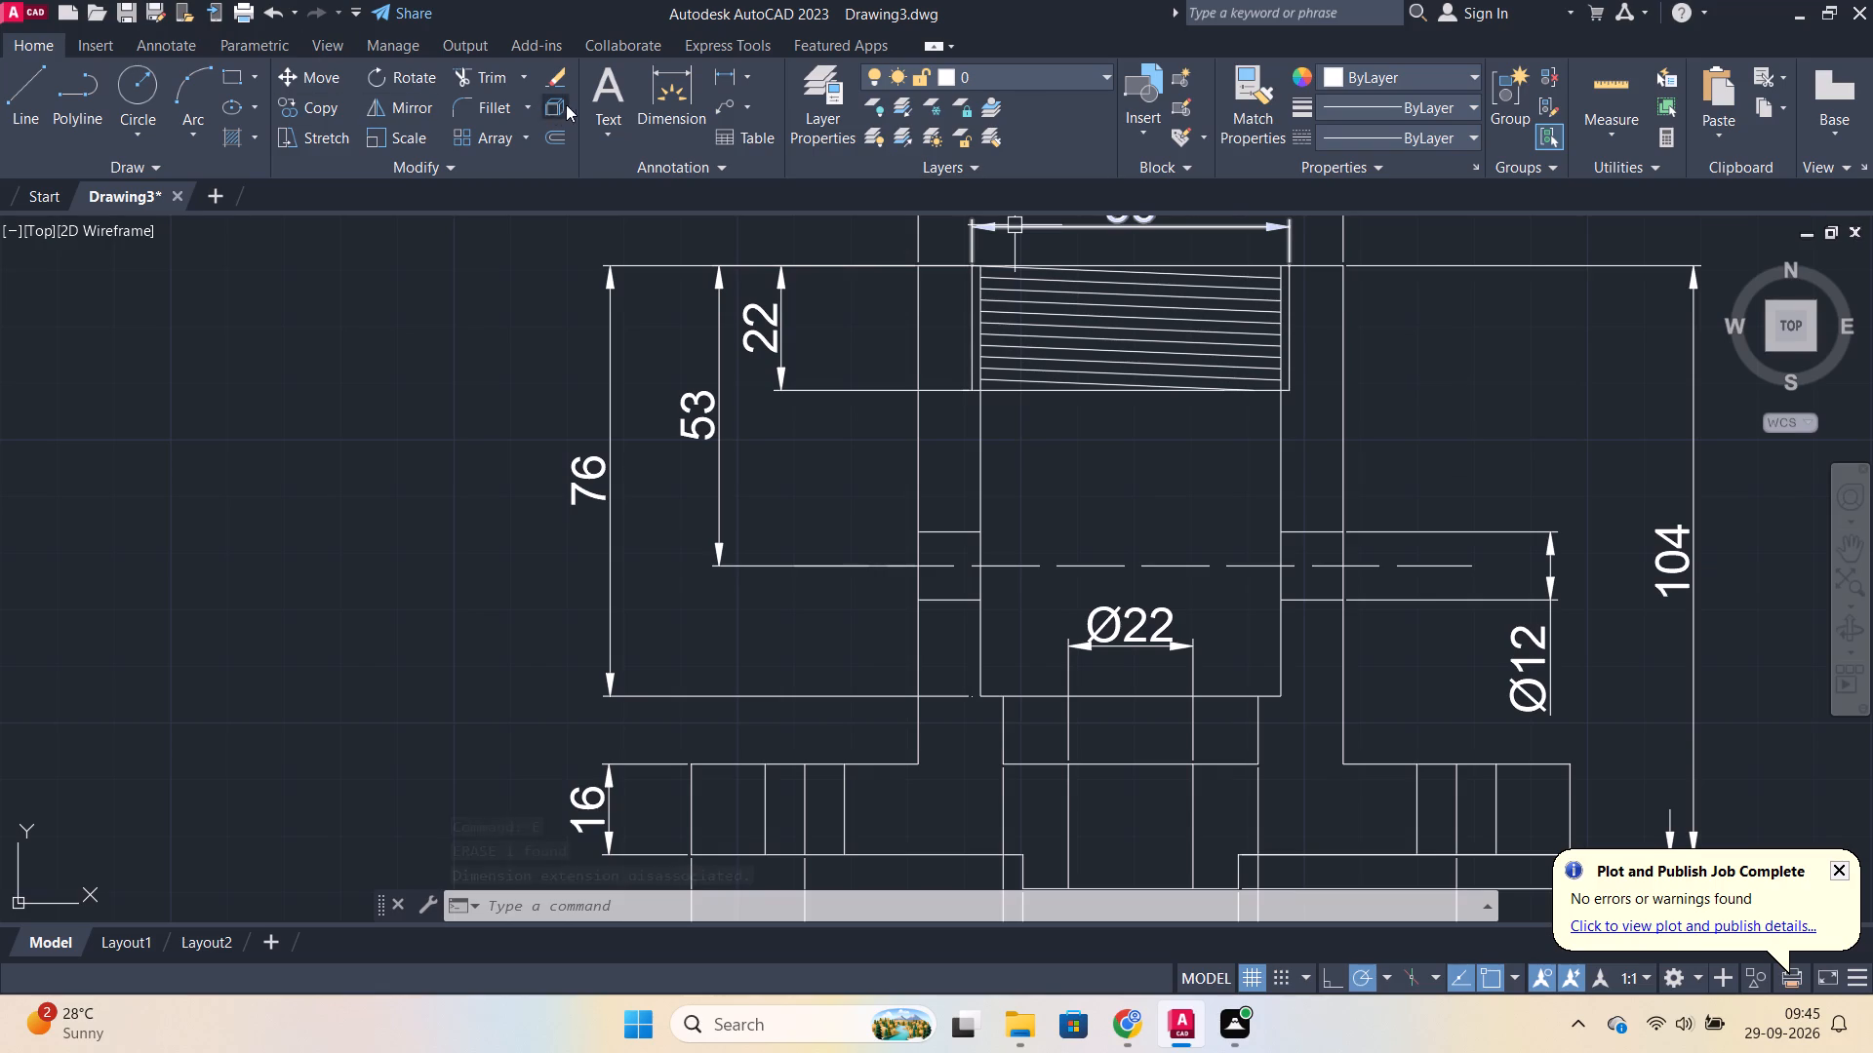
pyautogui.click(186, 97)
pyautogui.scroll(1, 997, 562)
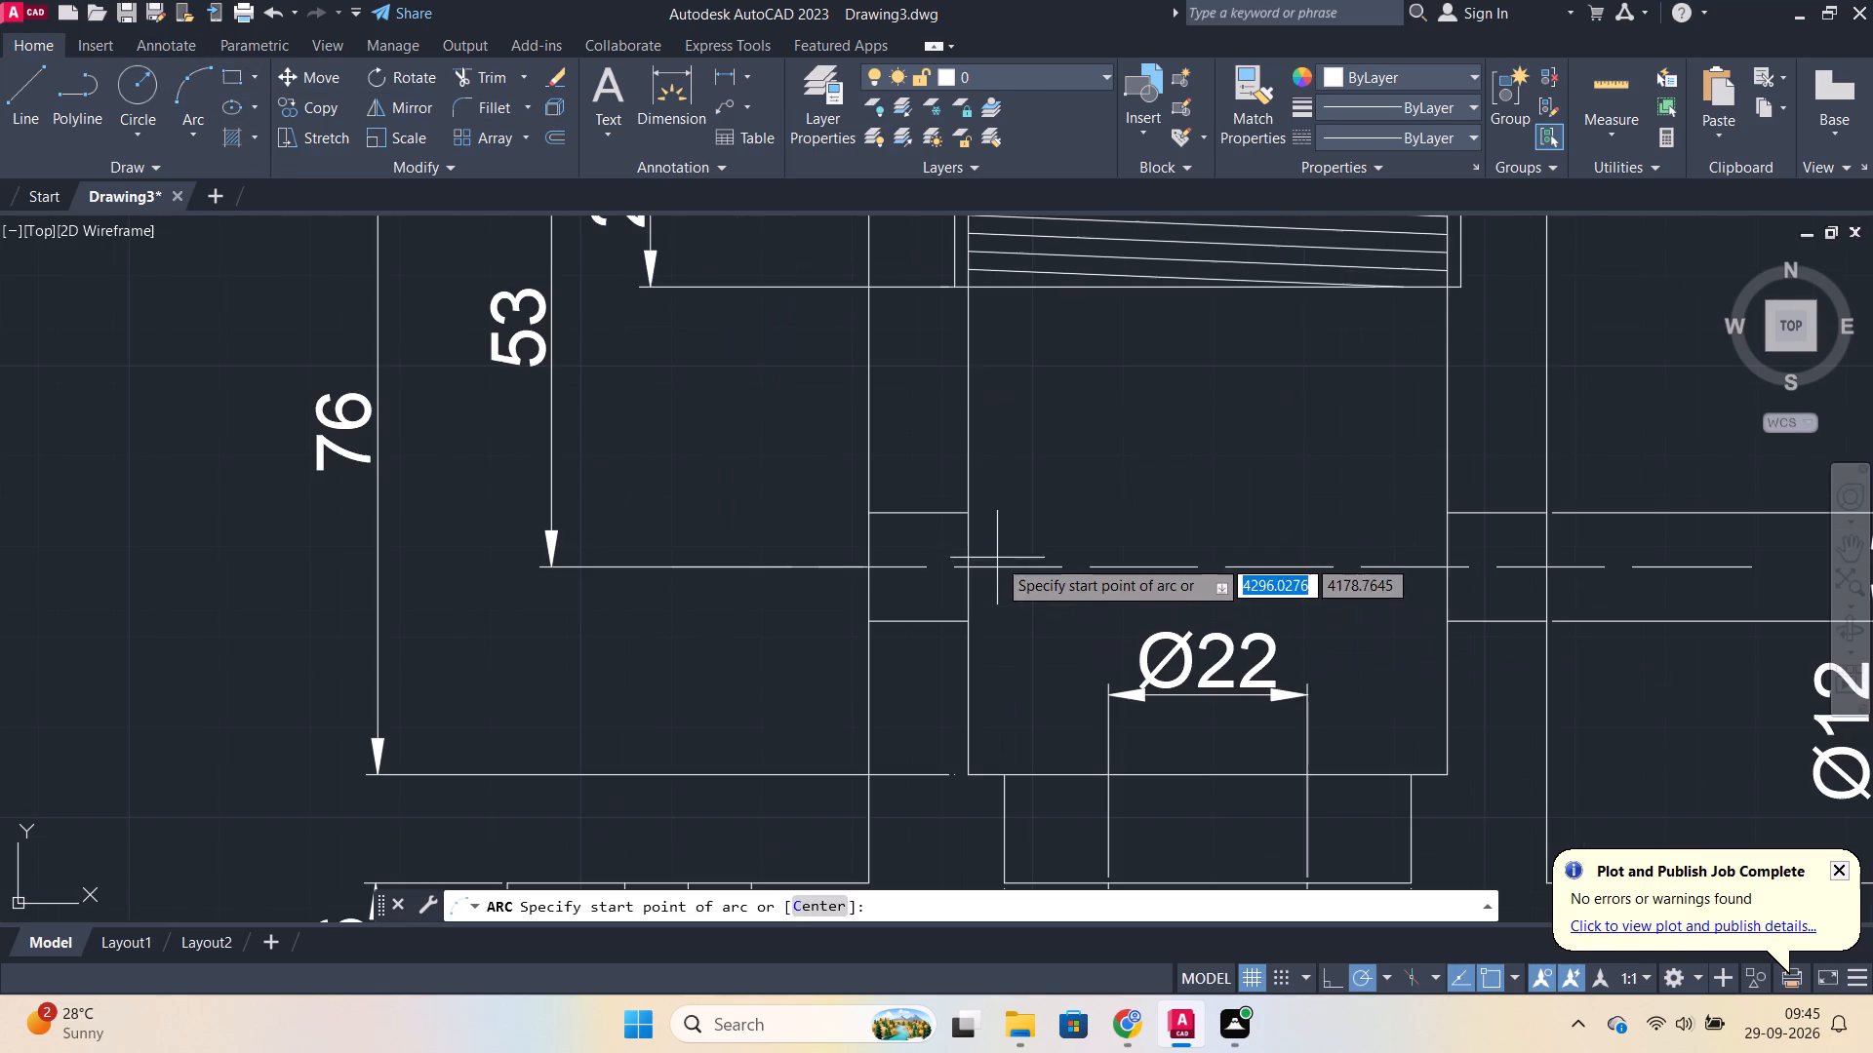
pyautogui.click(964, 512)
pyautogui.click(968, 623)
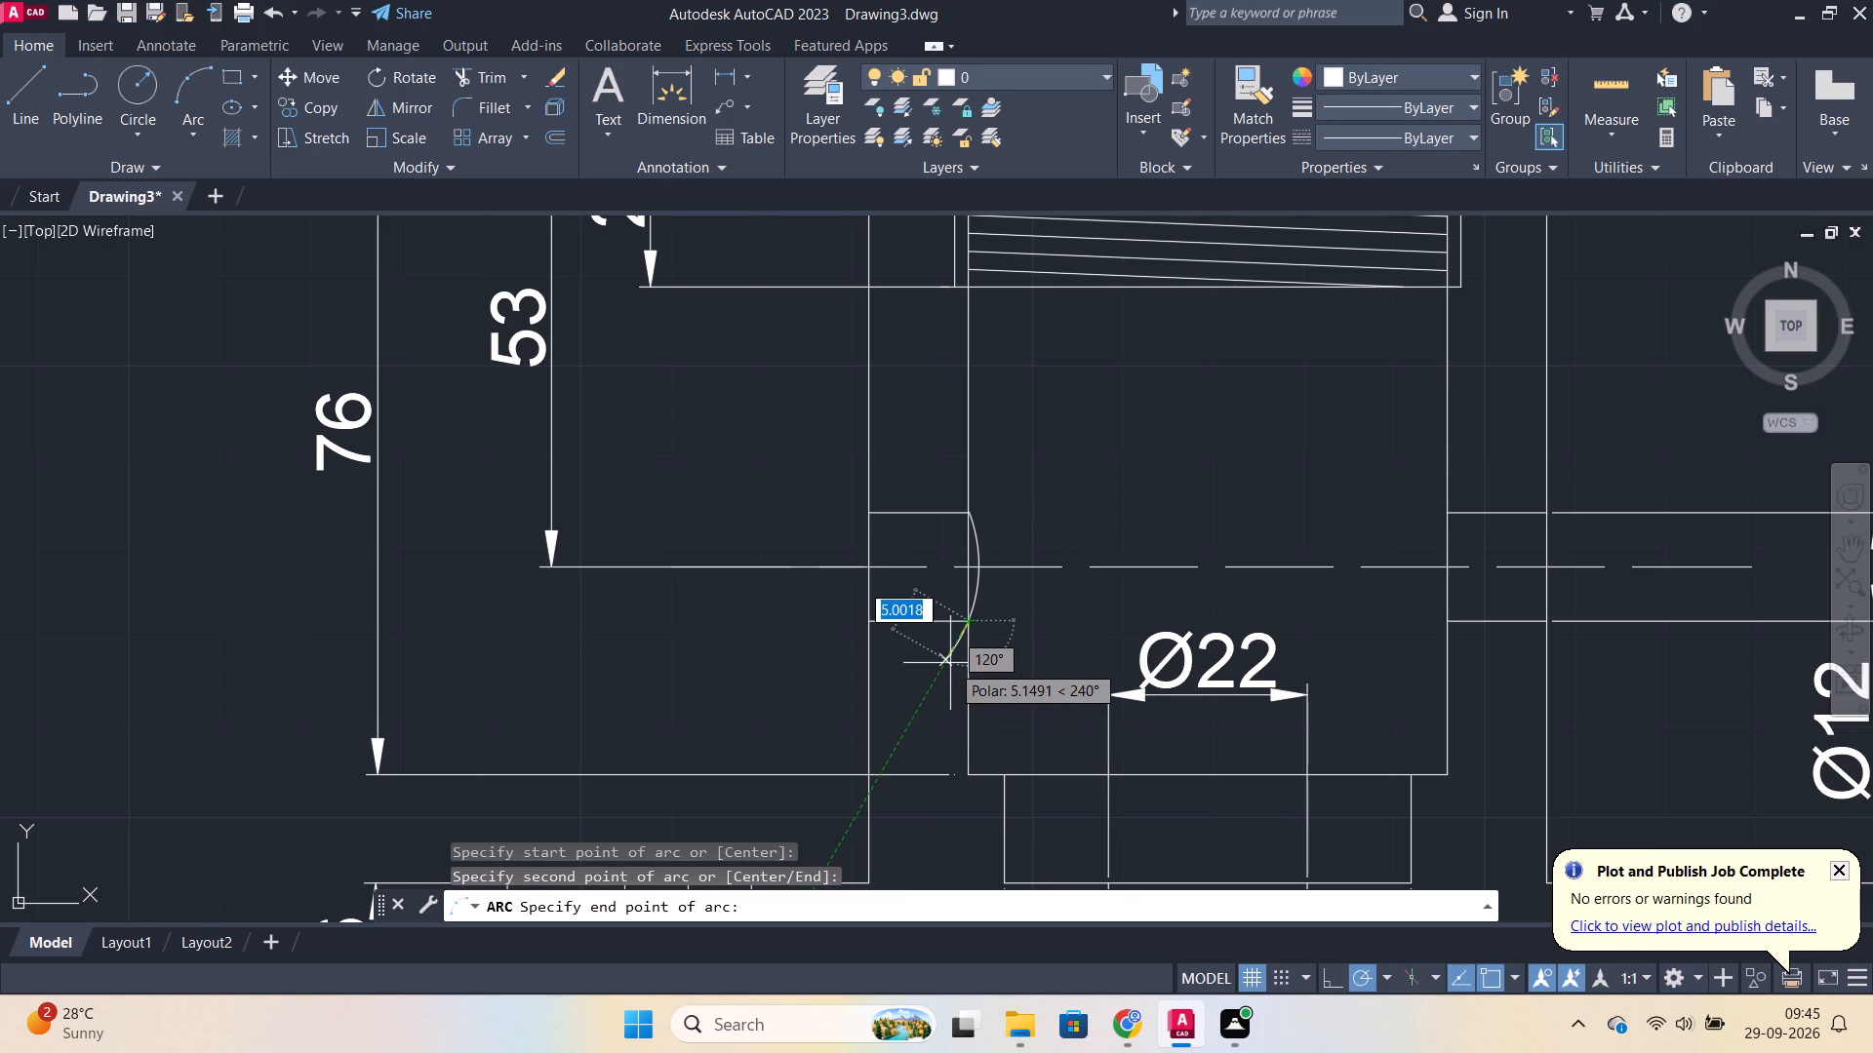
pyautogui.press('6')
pyautogui.press('Return')
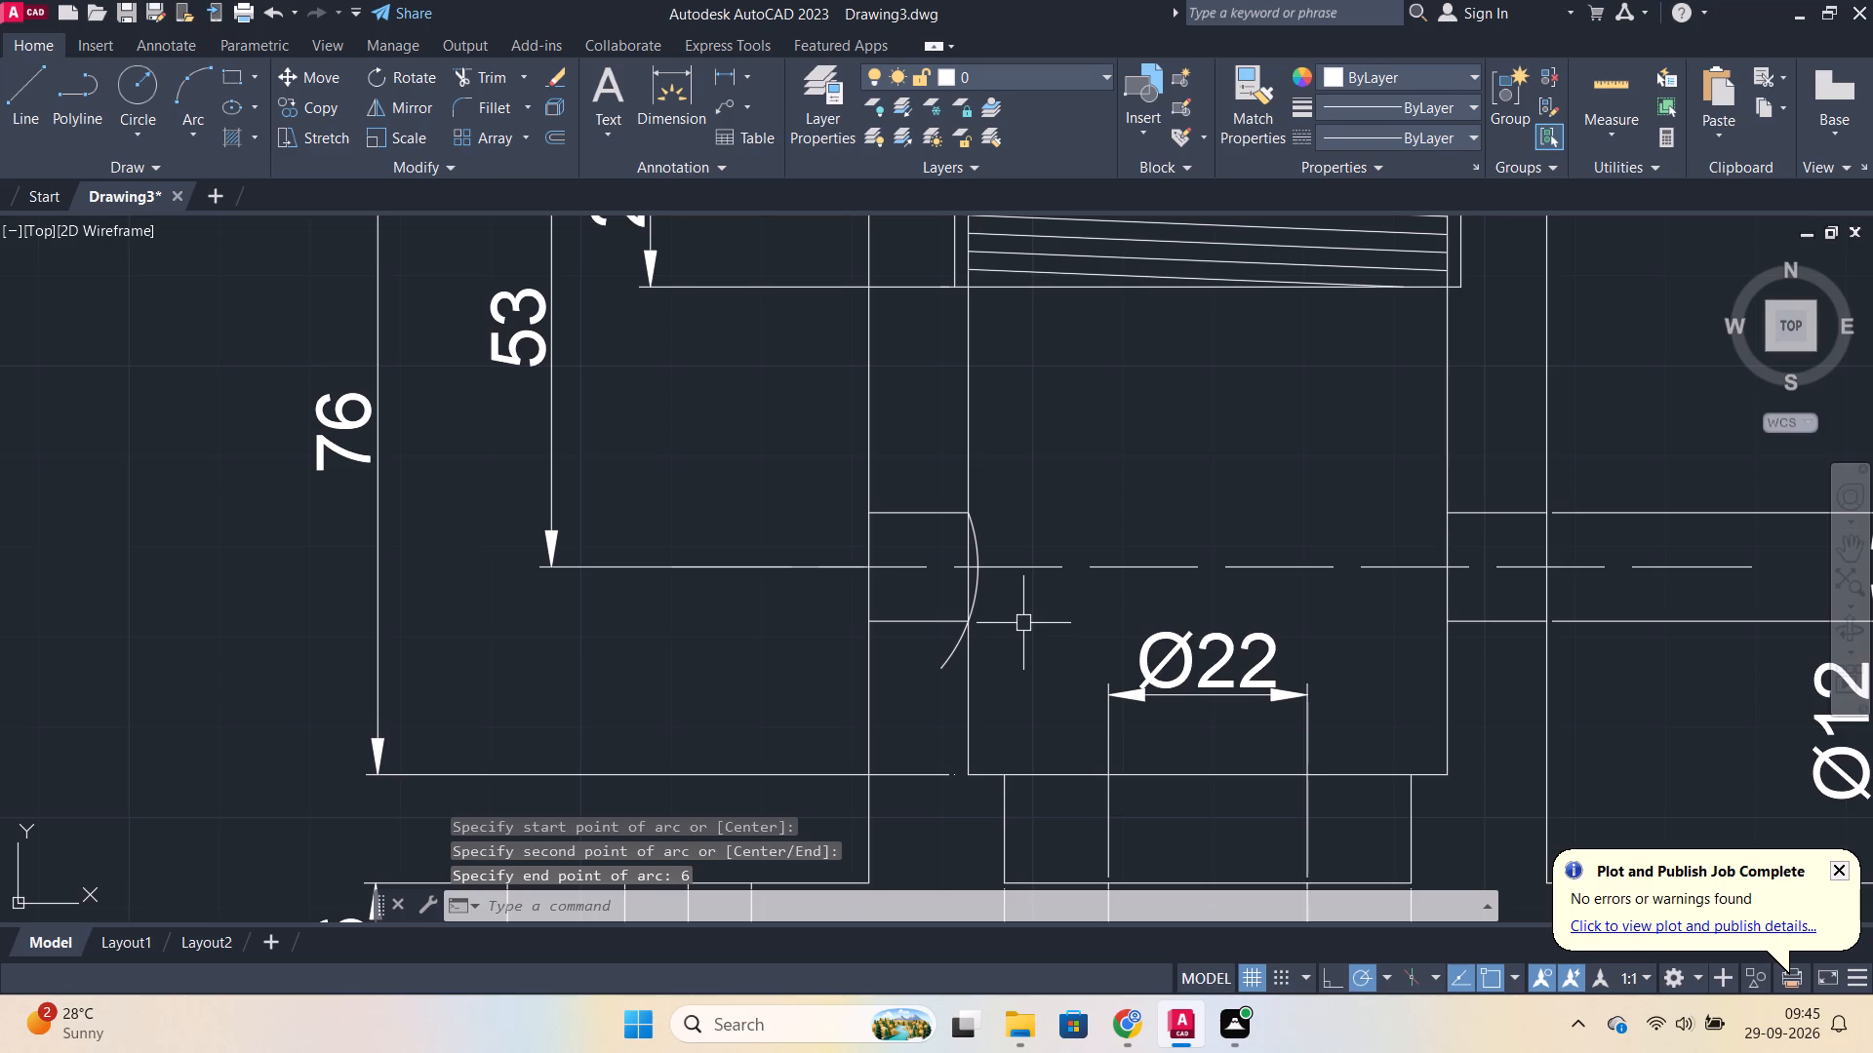
# Trim the arc's tail below the left cross hole and the straight inner wall line between the hole's edges.
pyautogui.press('t')
pyautogui.press('r')
pyautogui.press('Return')
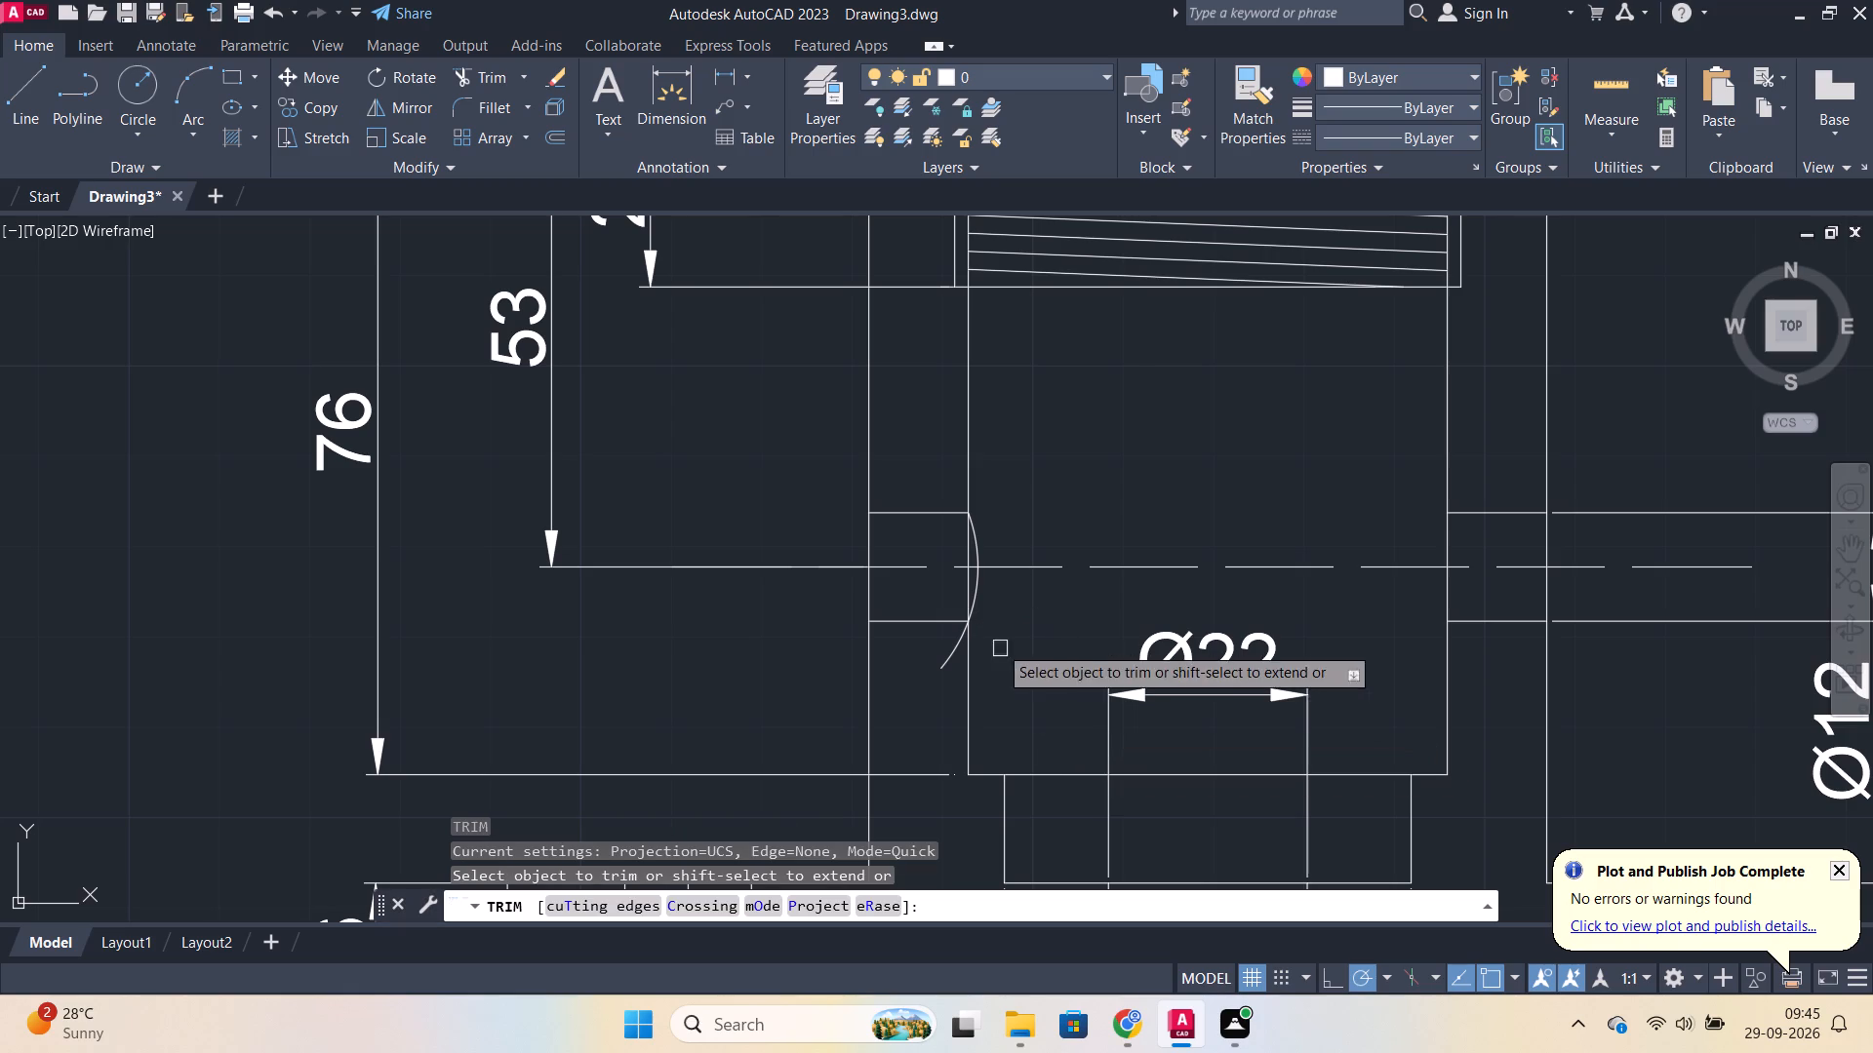
pyautogui.click(961, 656)
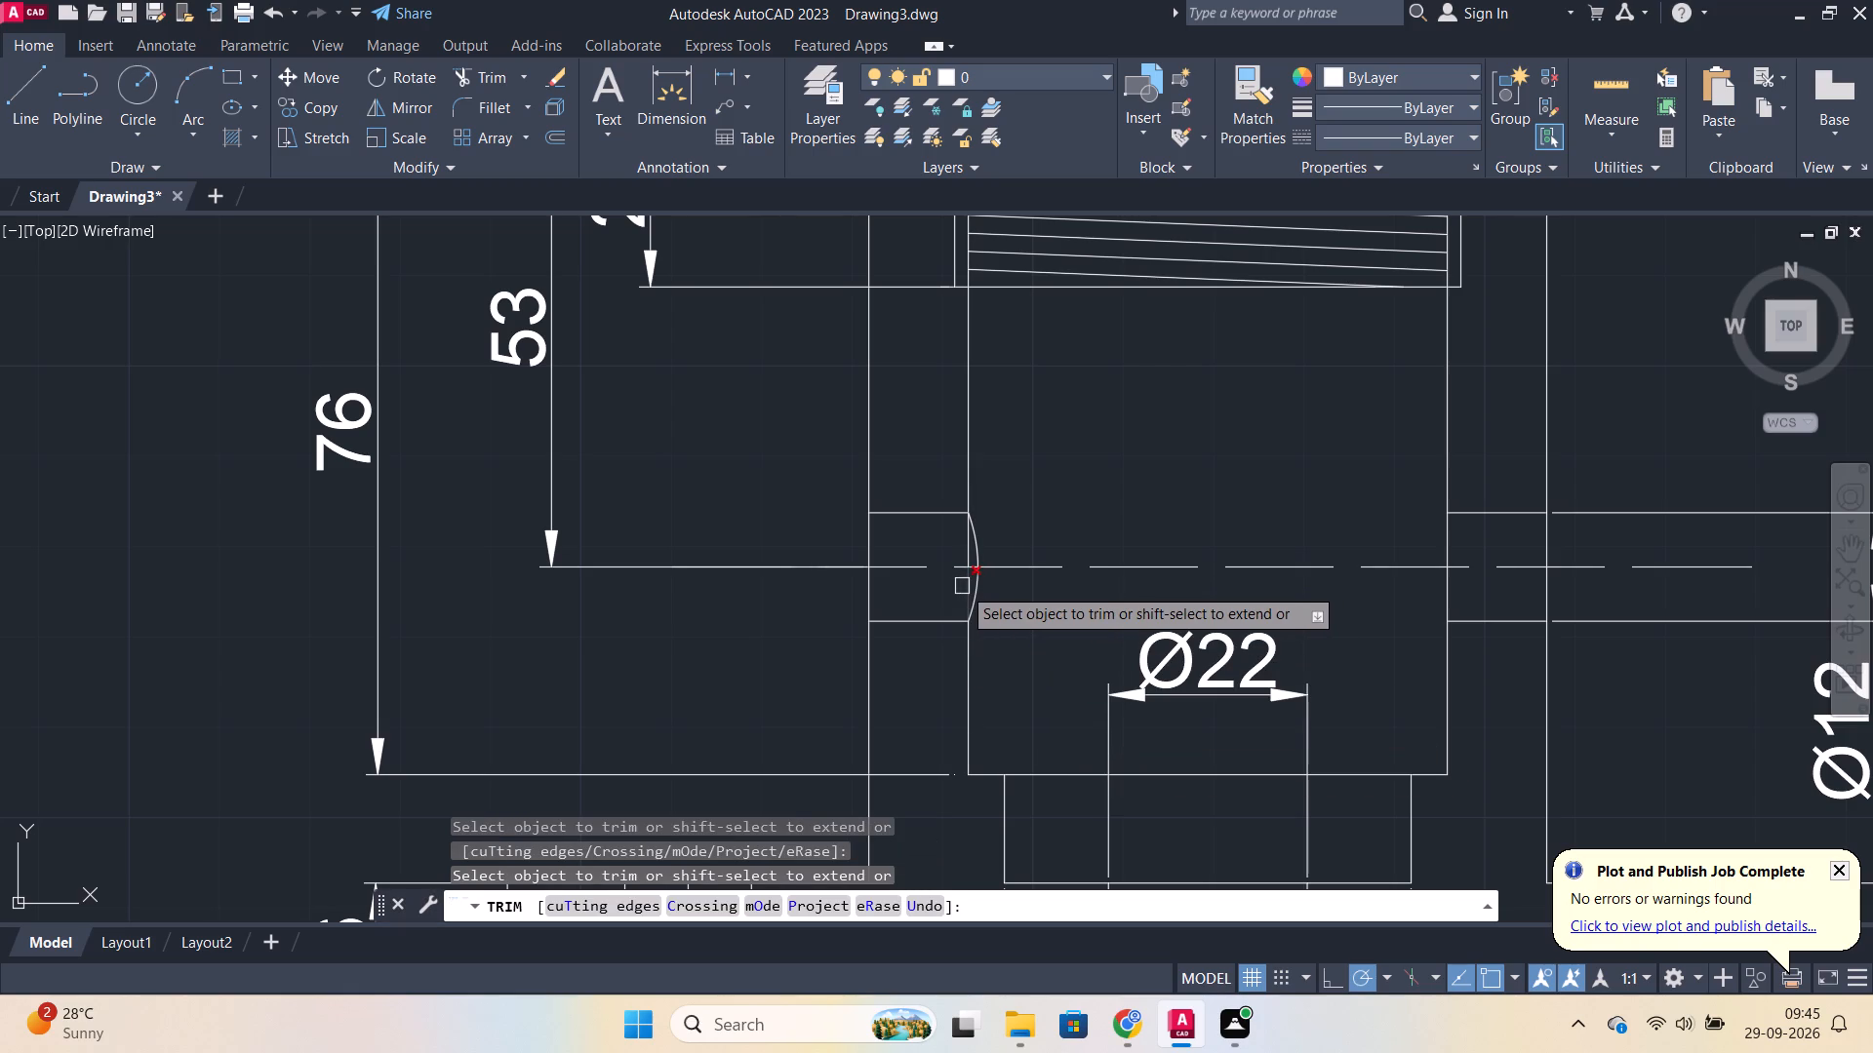
pyautogui.click(962, 586)
pyautogui.click(959, 547)
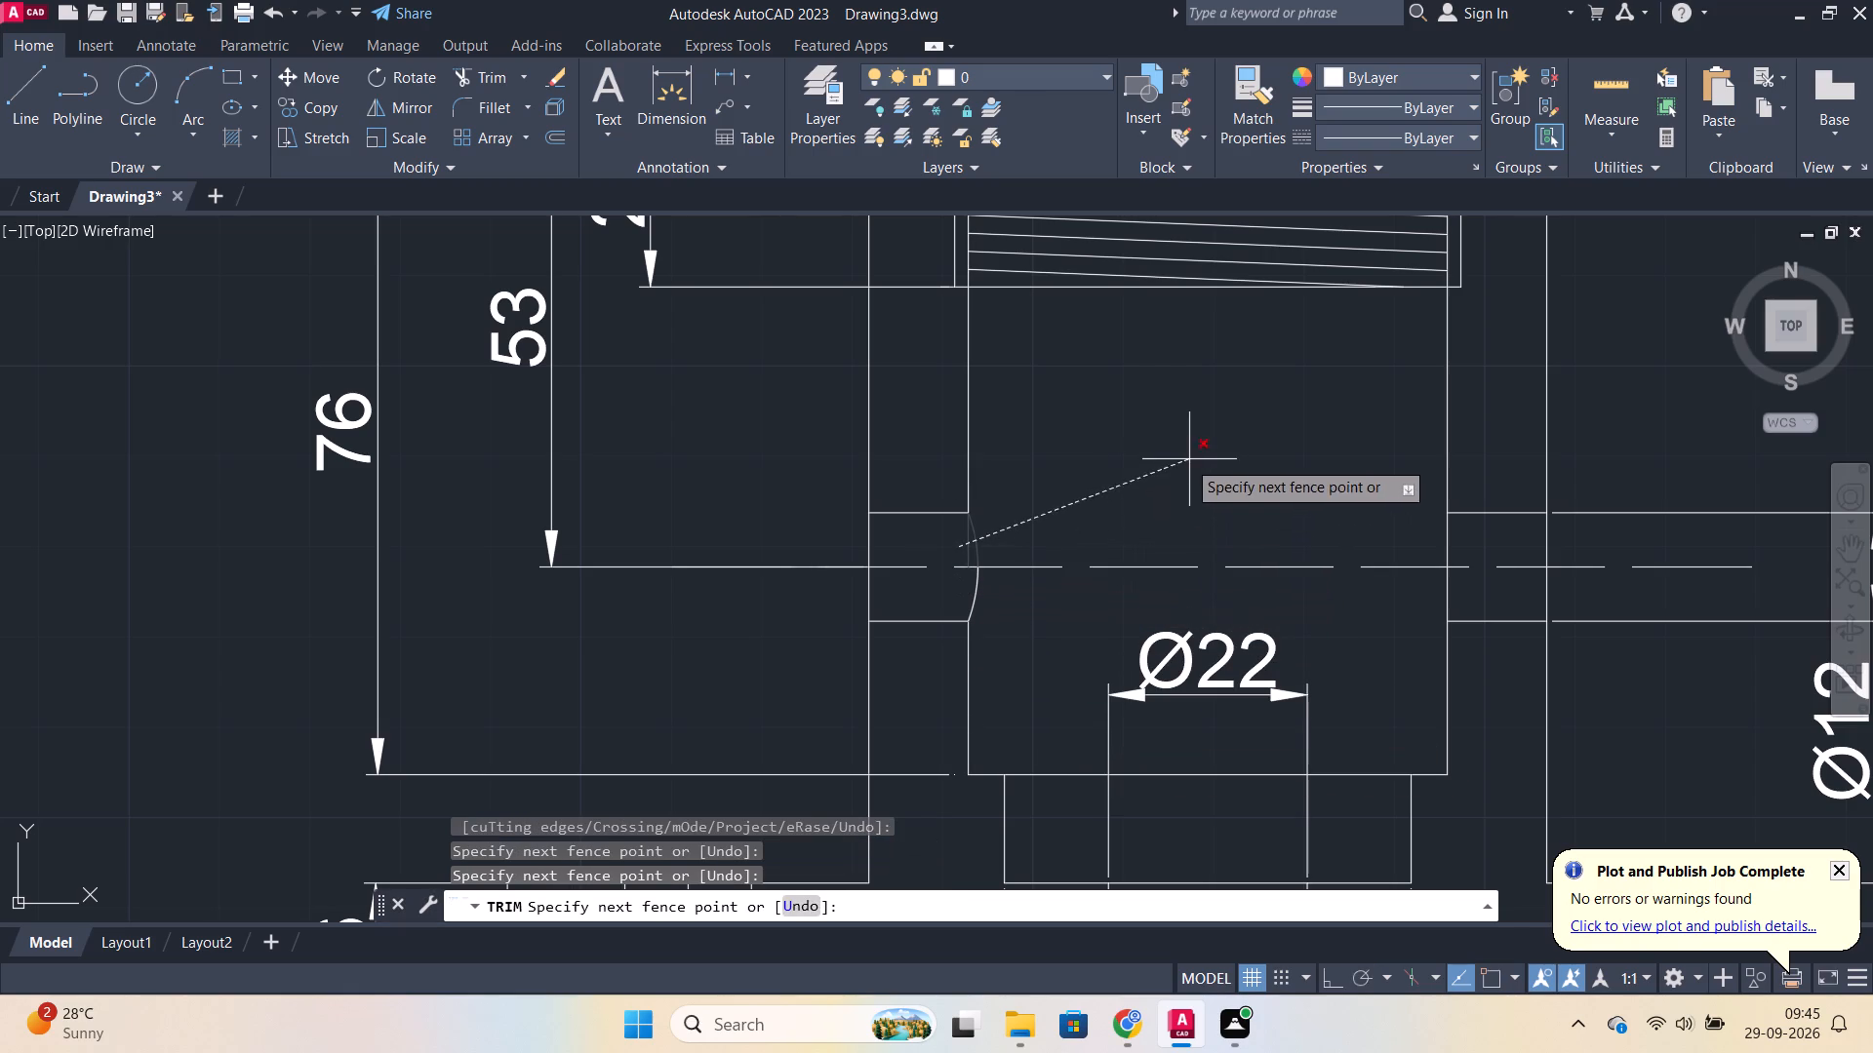
pyautogui.click(970, 560)
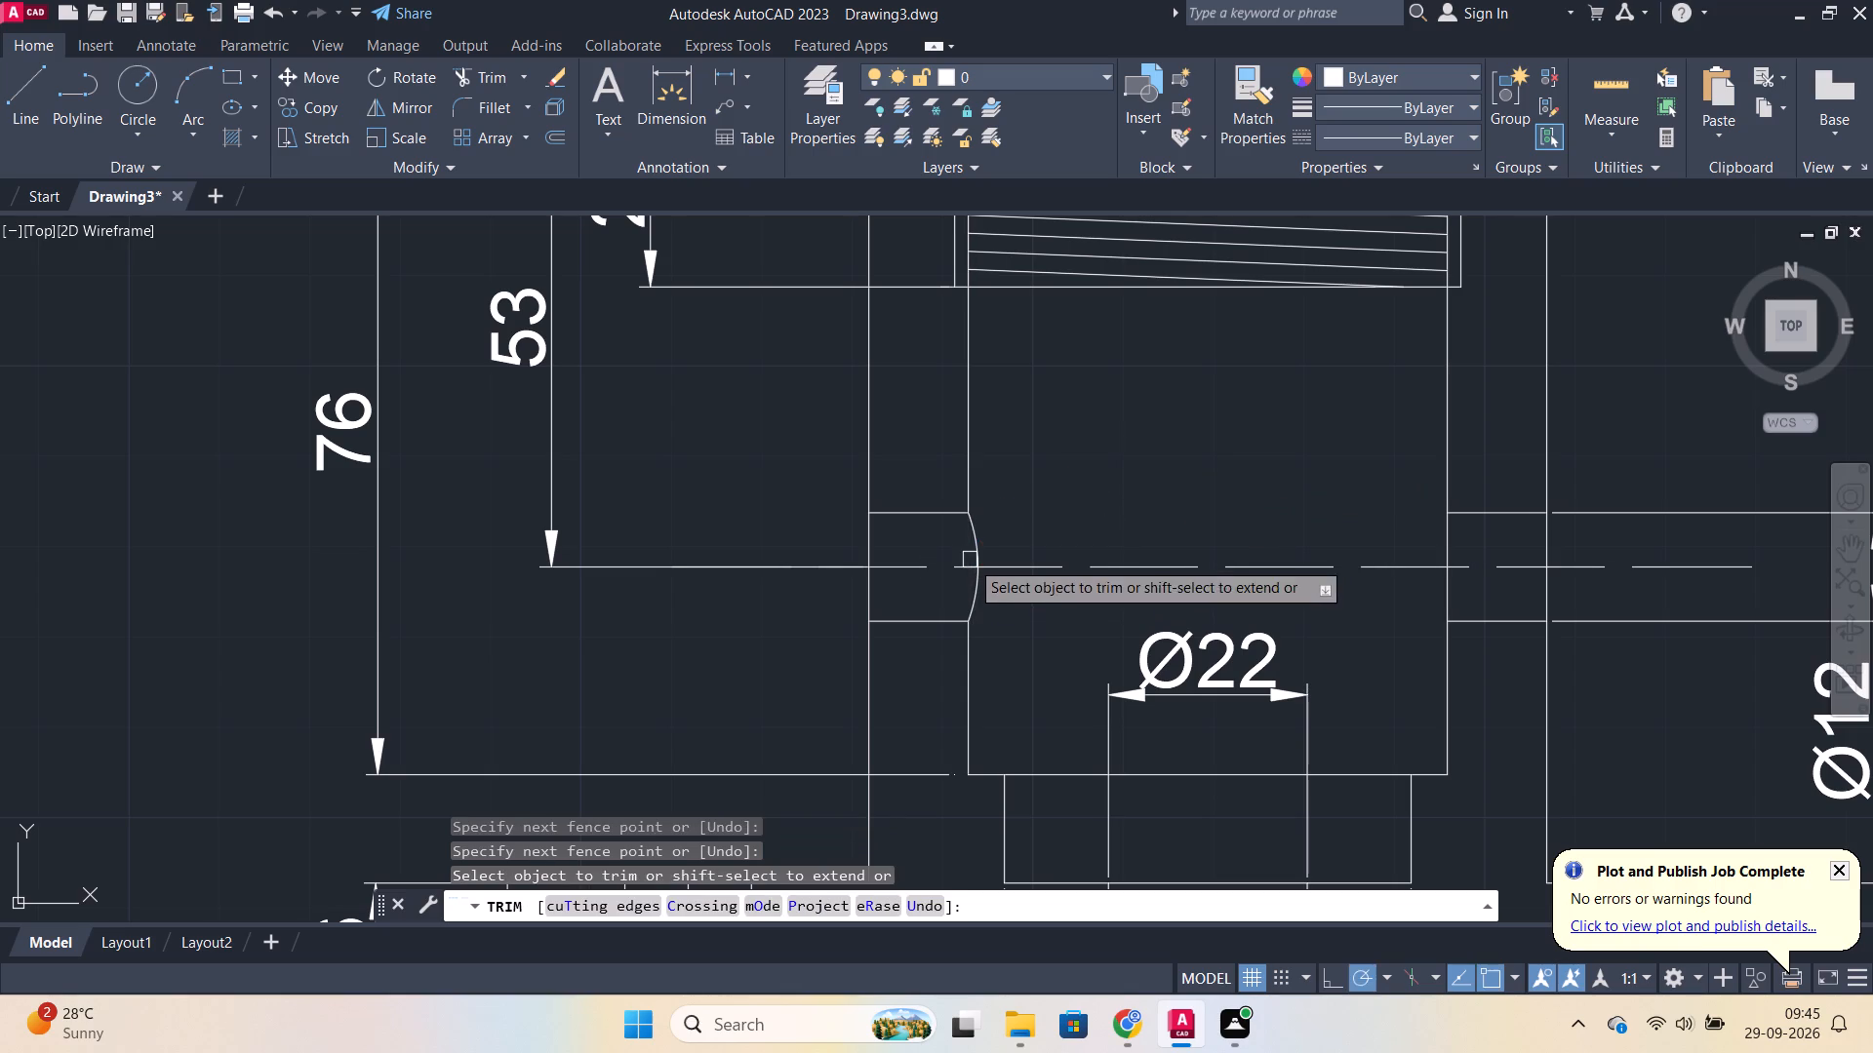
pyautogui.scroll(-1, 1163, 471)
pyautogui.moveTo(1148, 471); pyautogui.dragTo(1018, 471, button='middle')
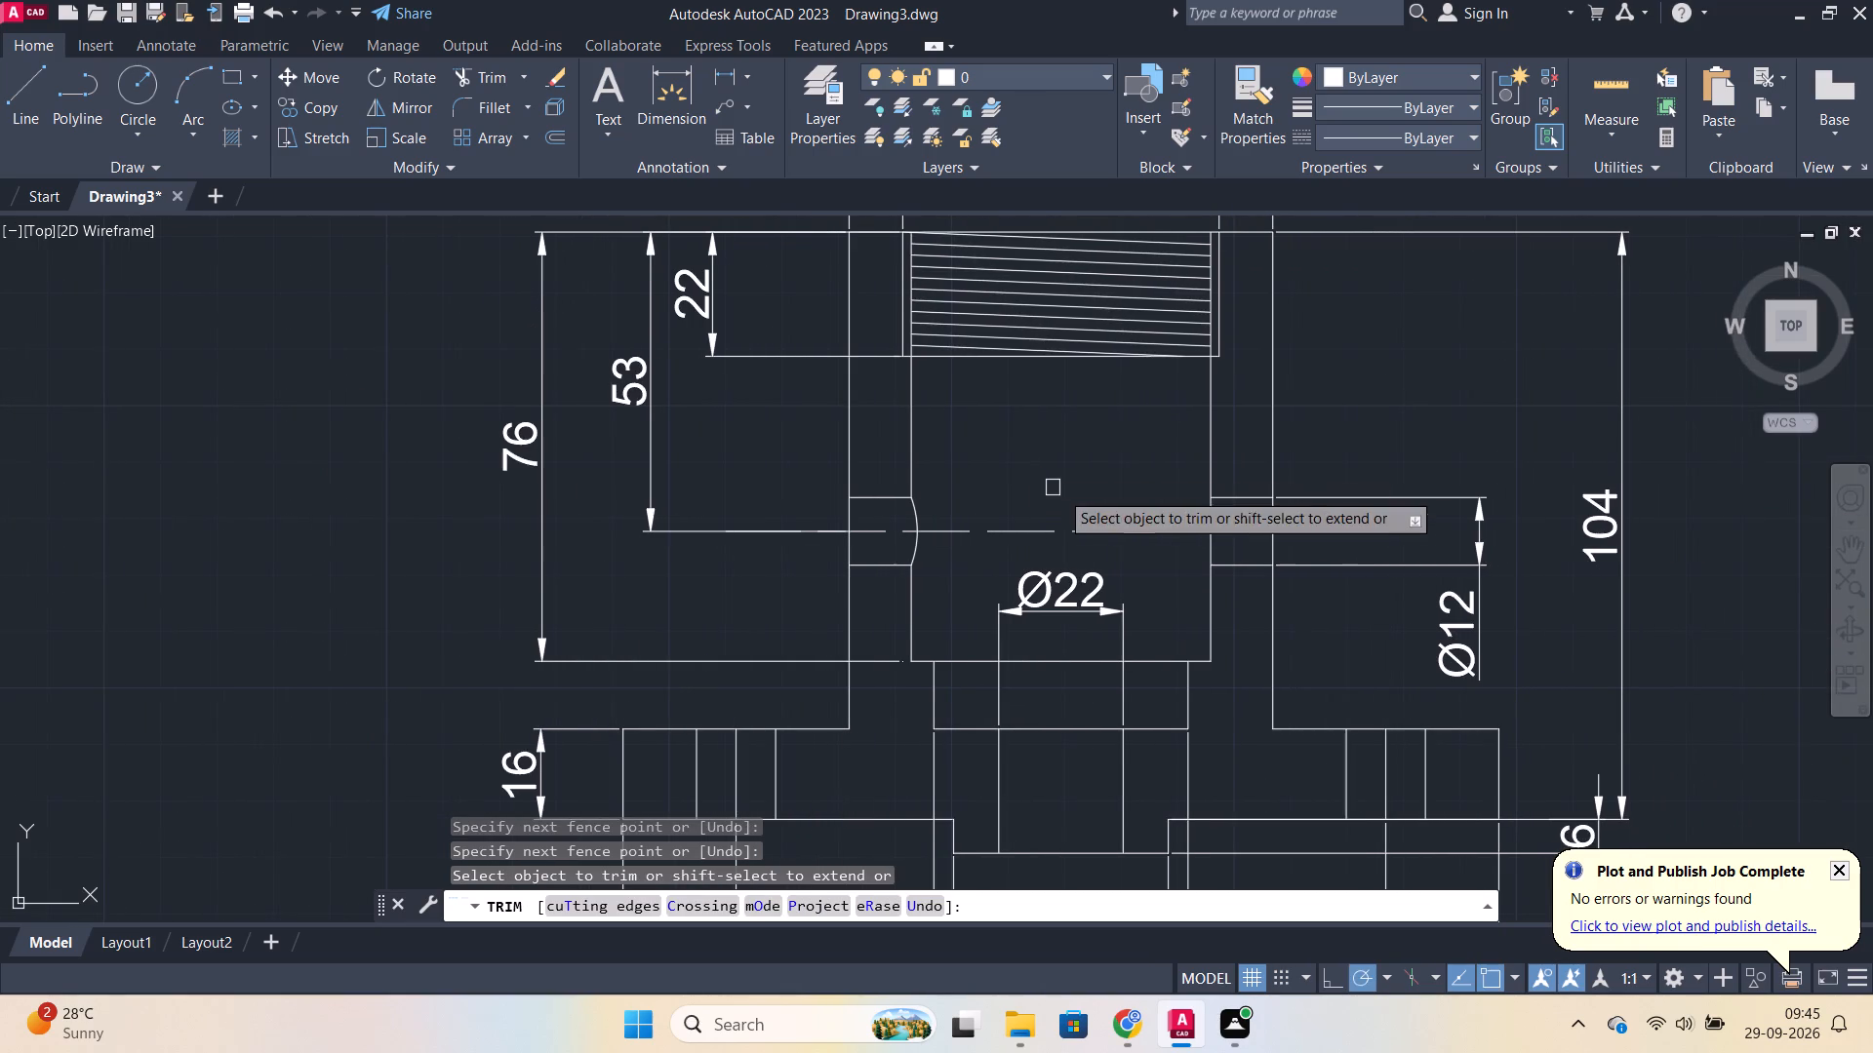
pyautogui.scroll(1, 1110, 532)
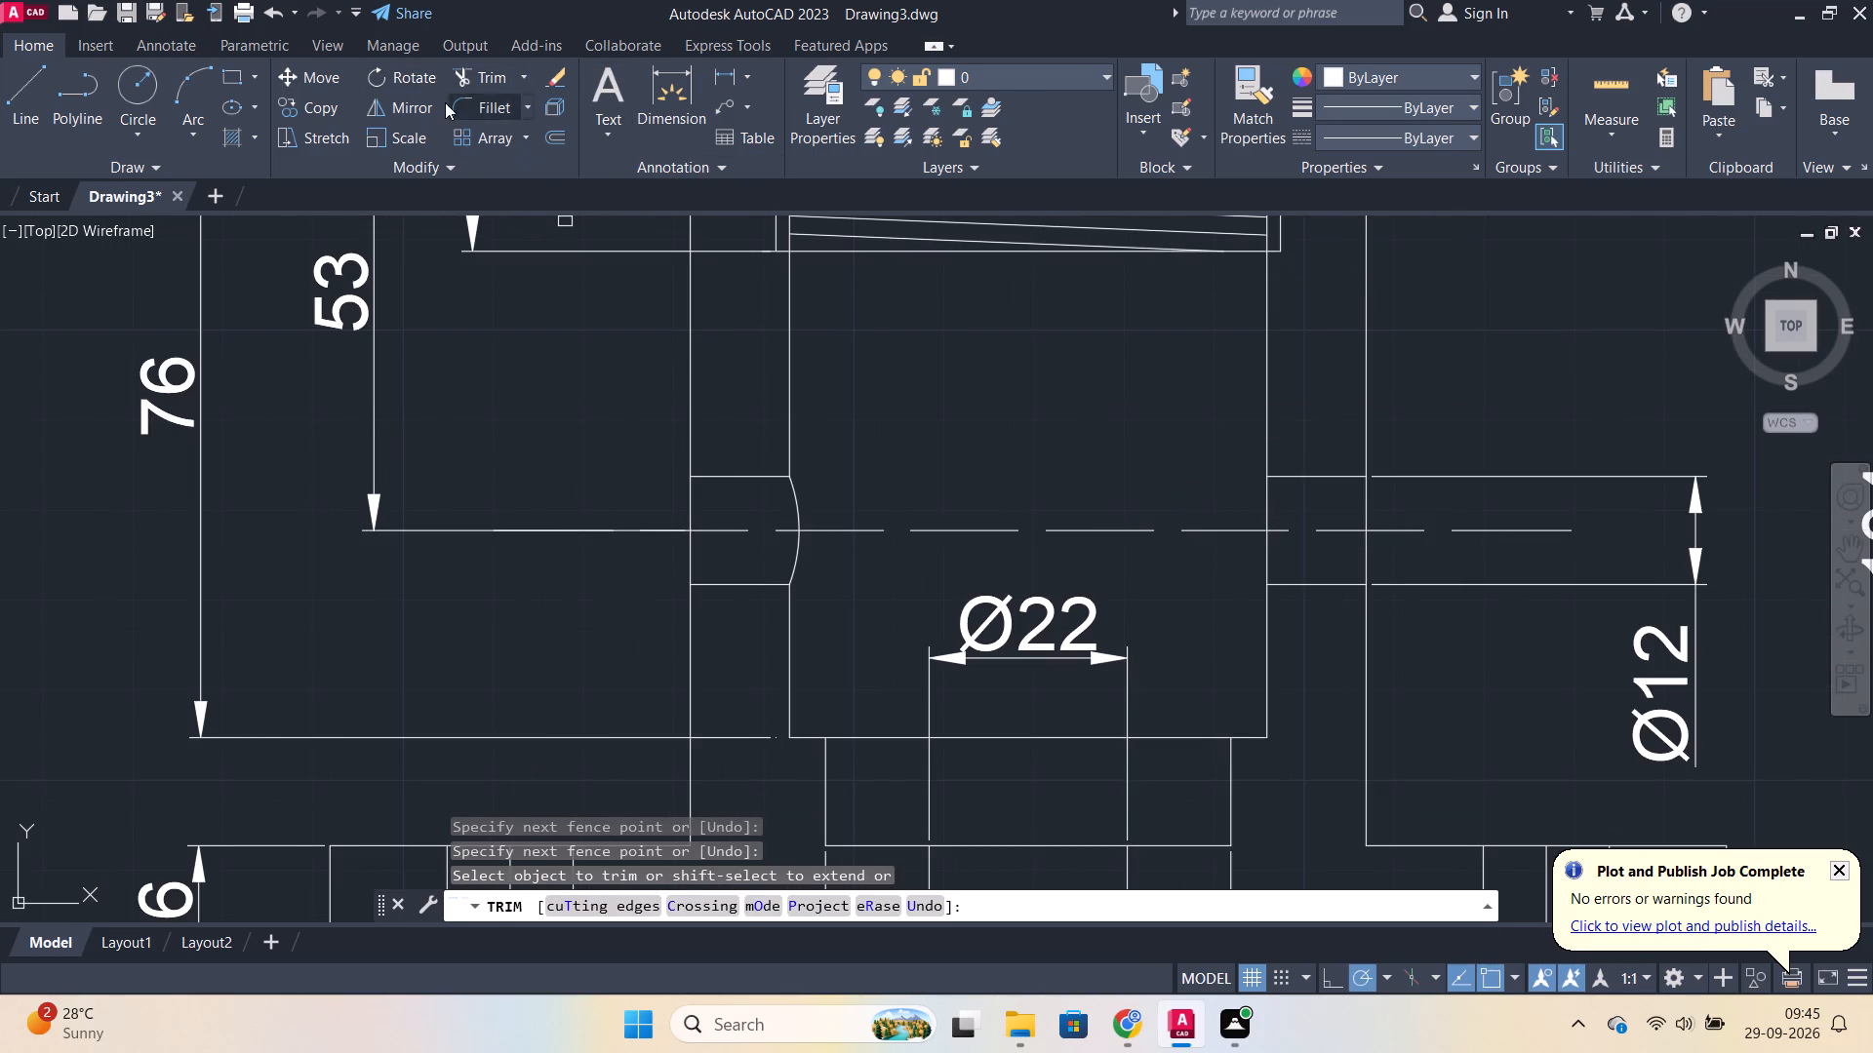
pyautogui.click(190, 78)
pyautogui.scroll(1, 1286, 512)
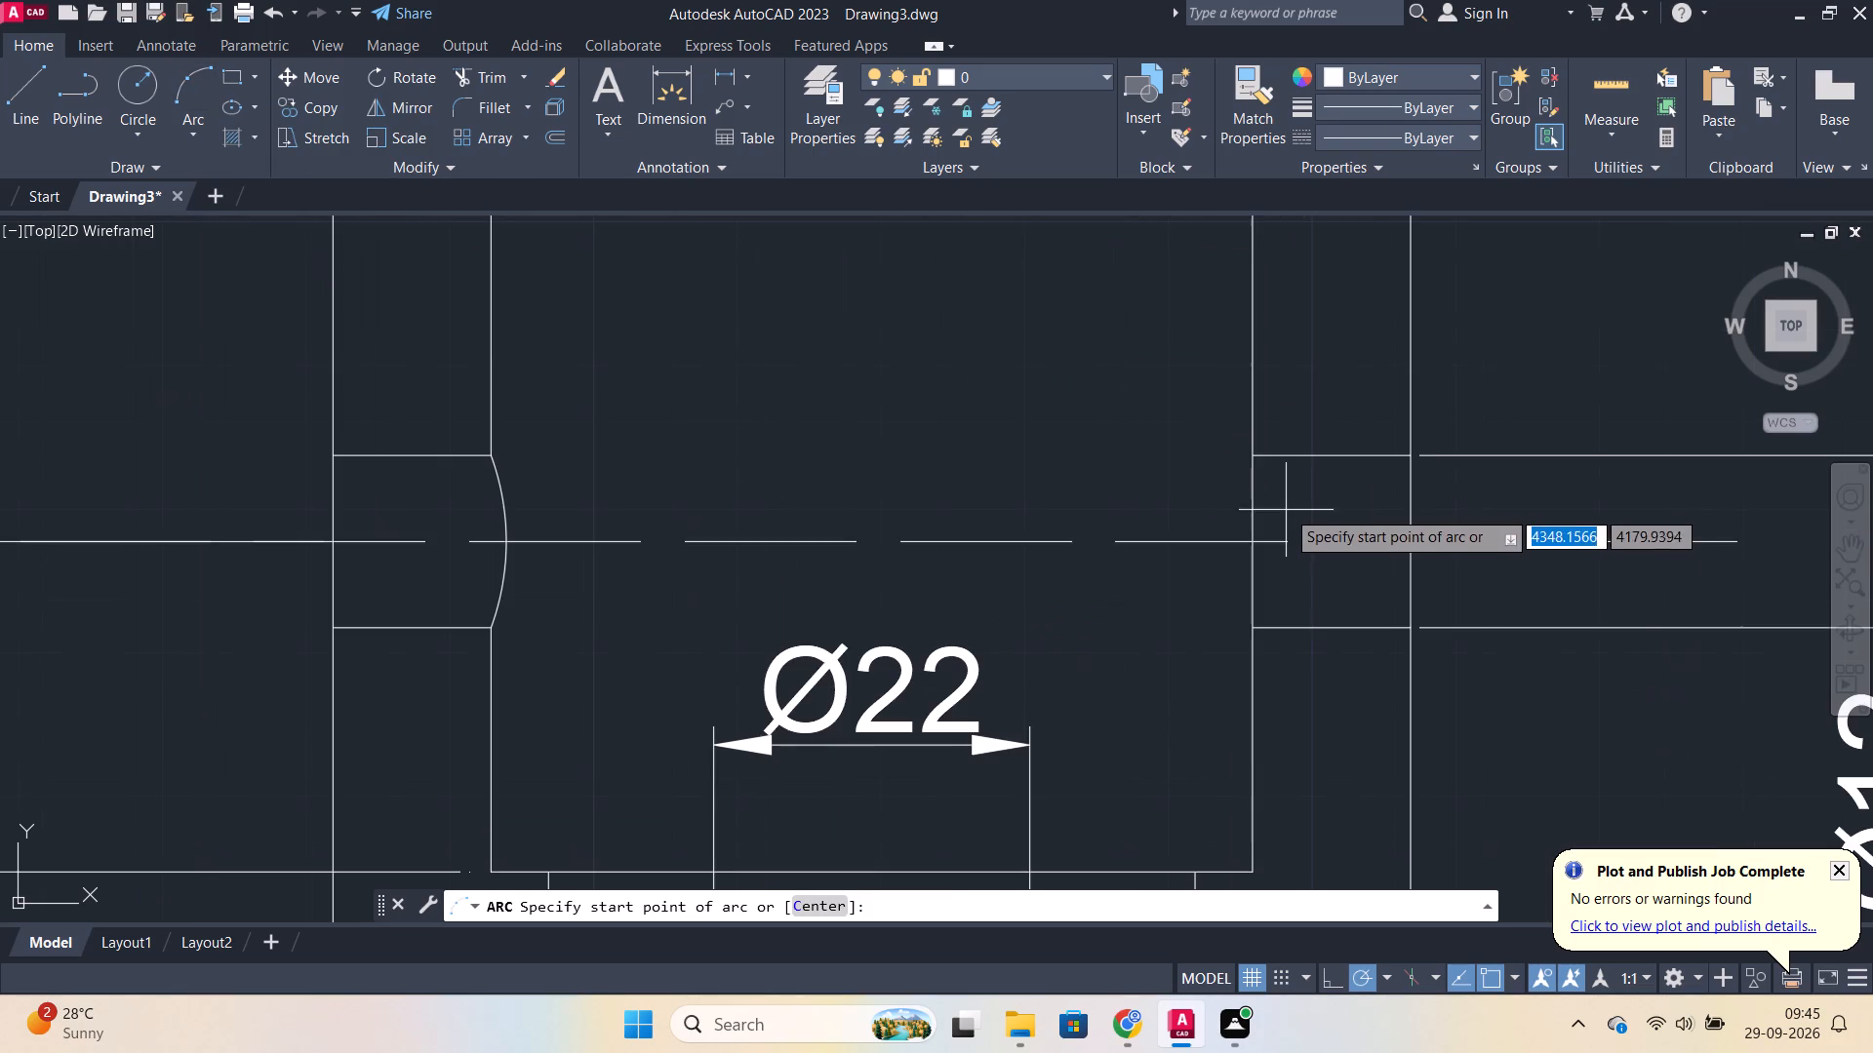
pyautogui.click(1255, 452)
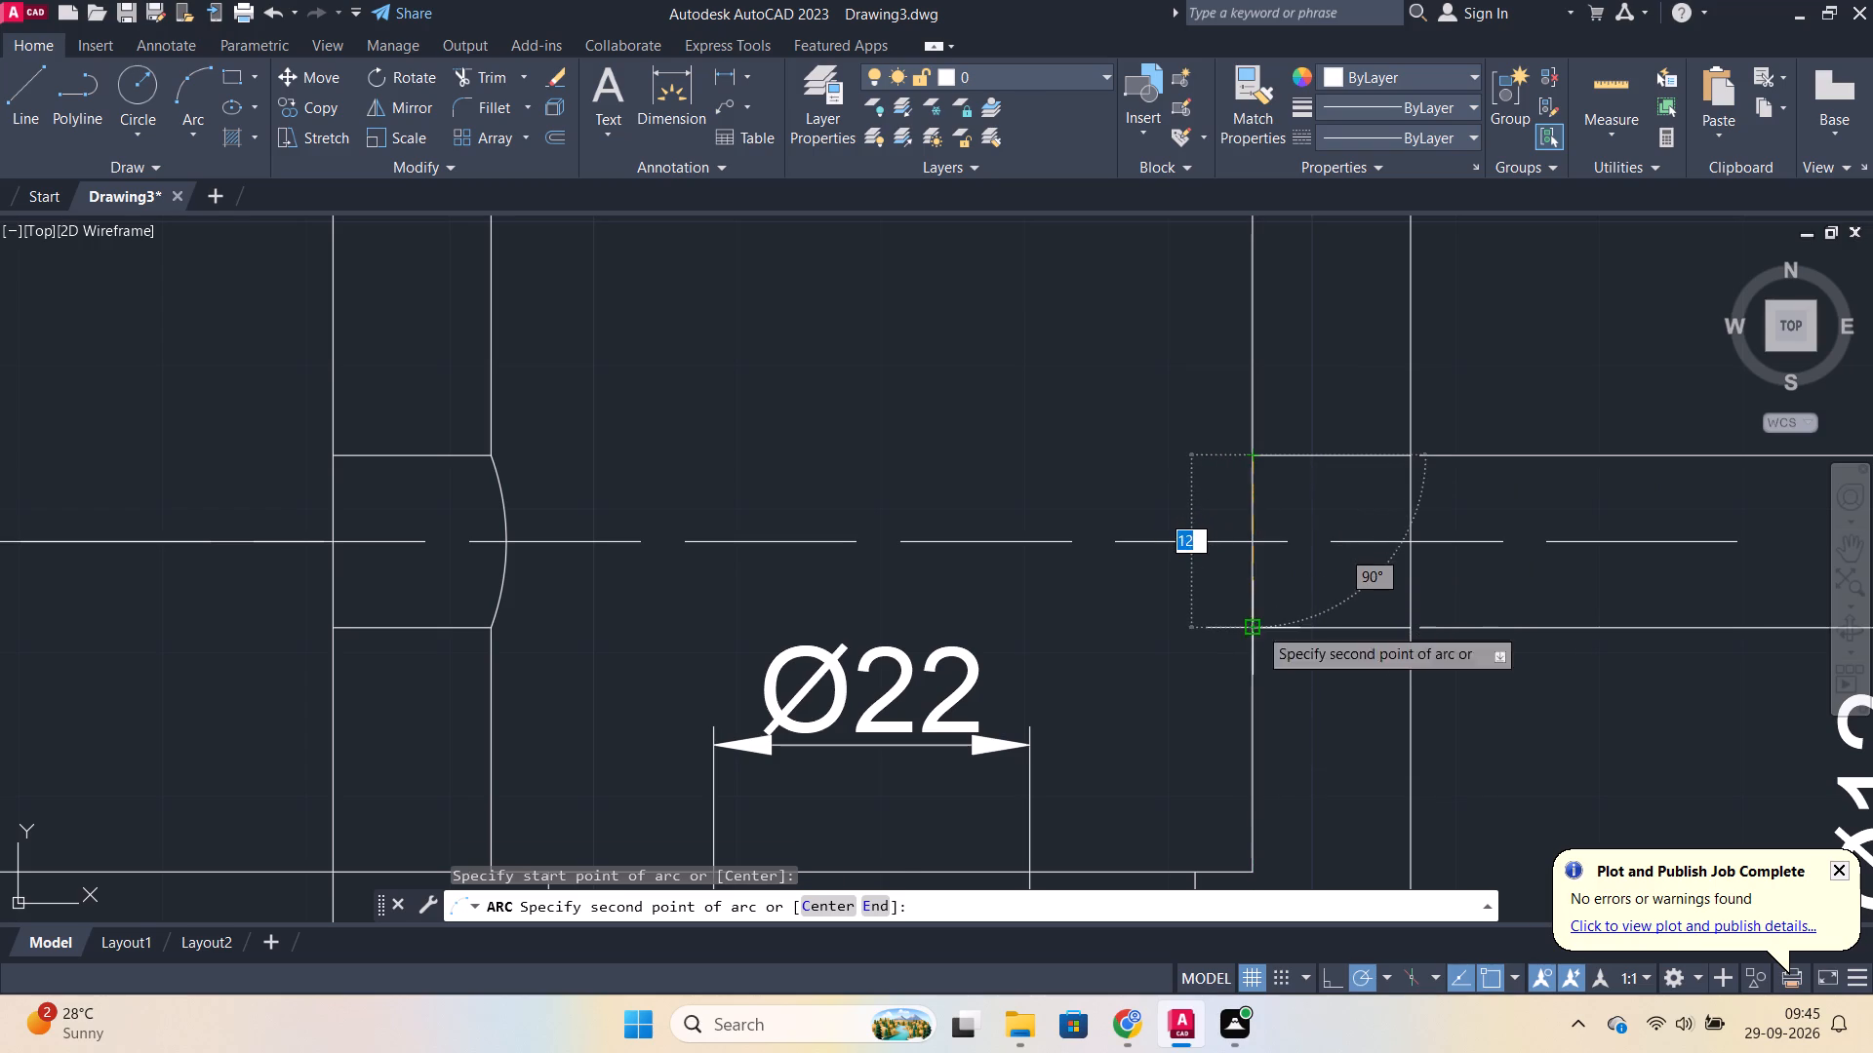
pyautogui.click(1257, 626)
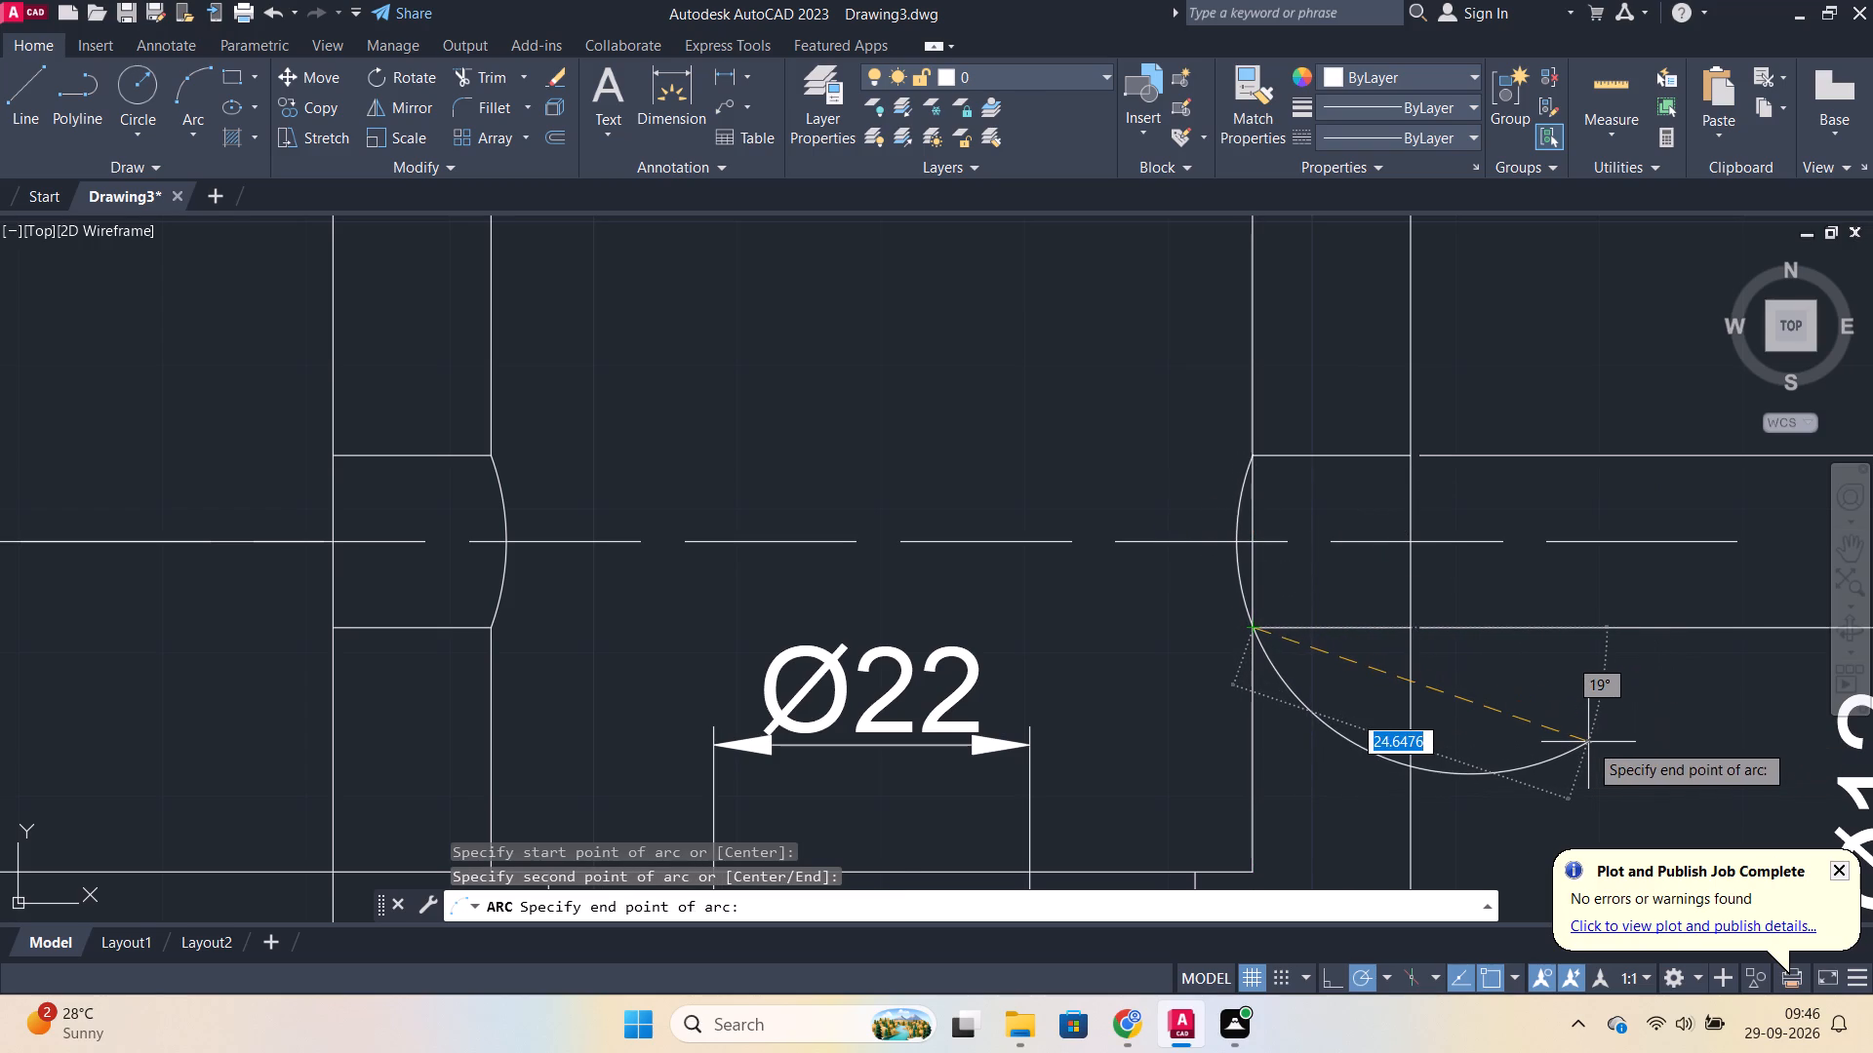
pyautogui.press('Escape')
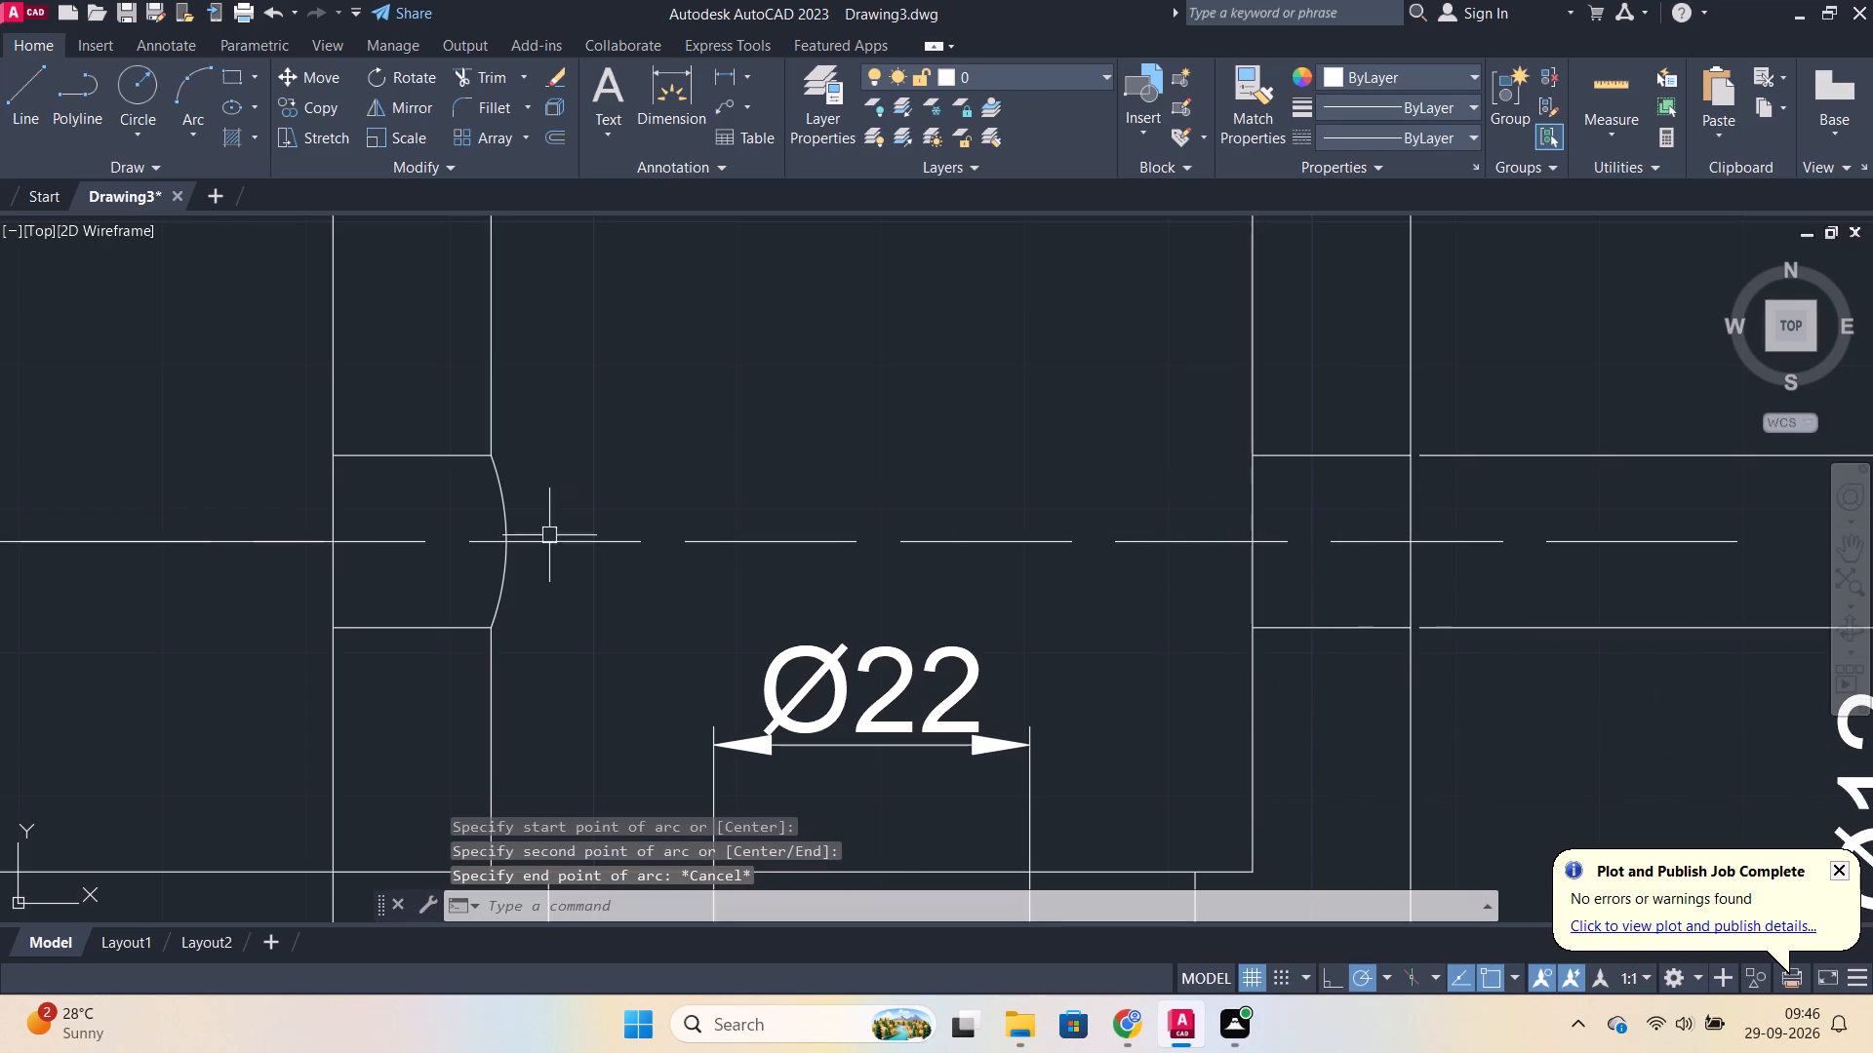
# Mirror the left cross hole's intersection arc about the bore's vertical centre axis onto the right inner wall, keeping the source arc.
pyautogui.click(498, 533)
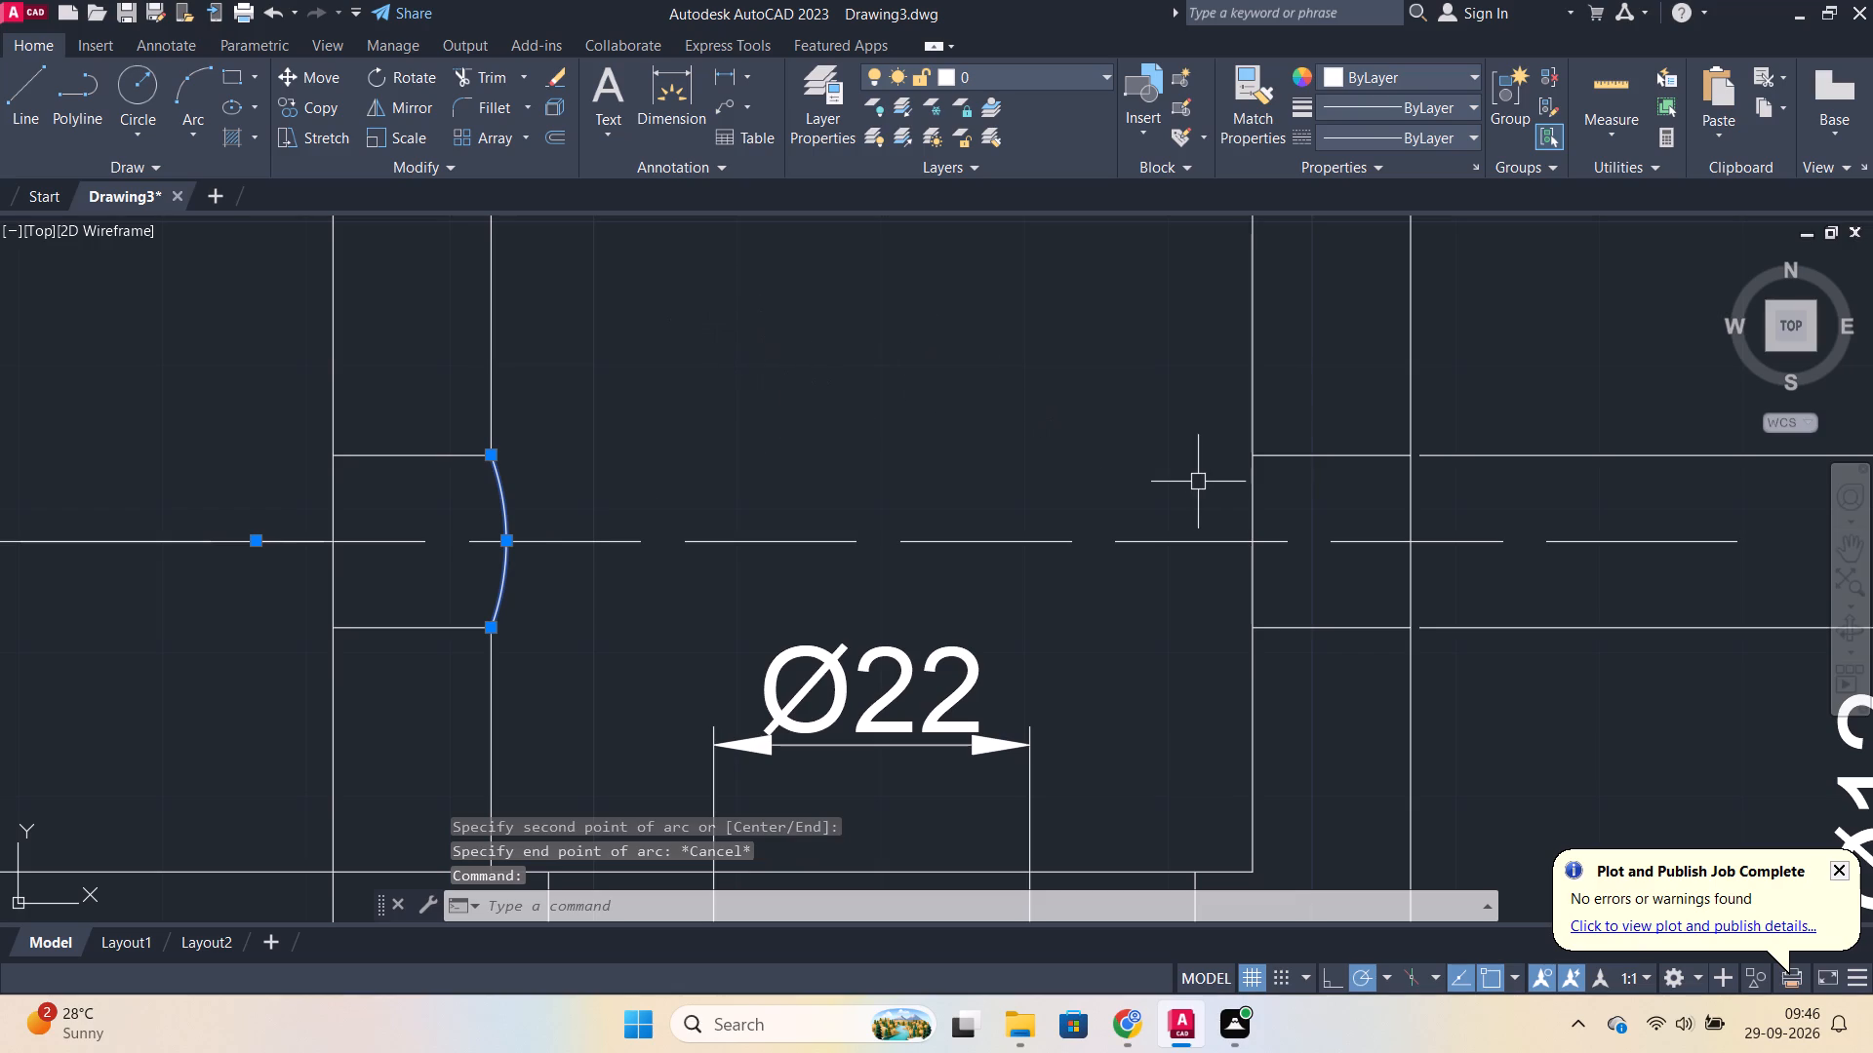
pyautogui.write('mi')
pyautogui.press('Return')
pyautogui.scroll(-2, 1198, 482)
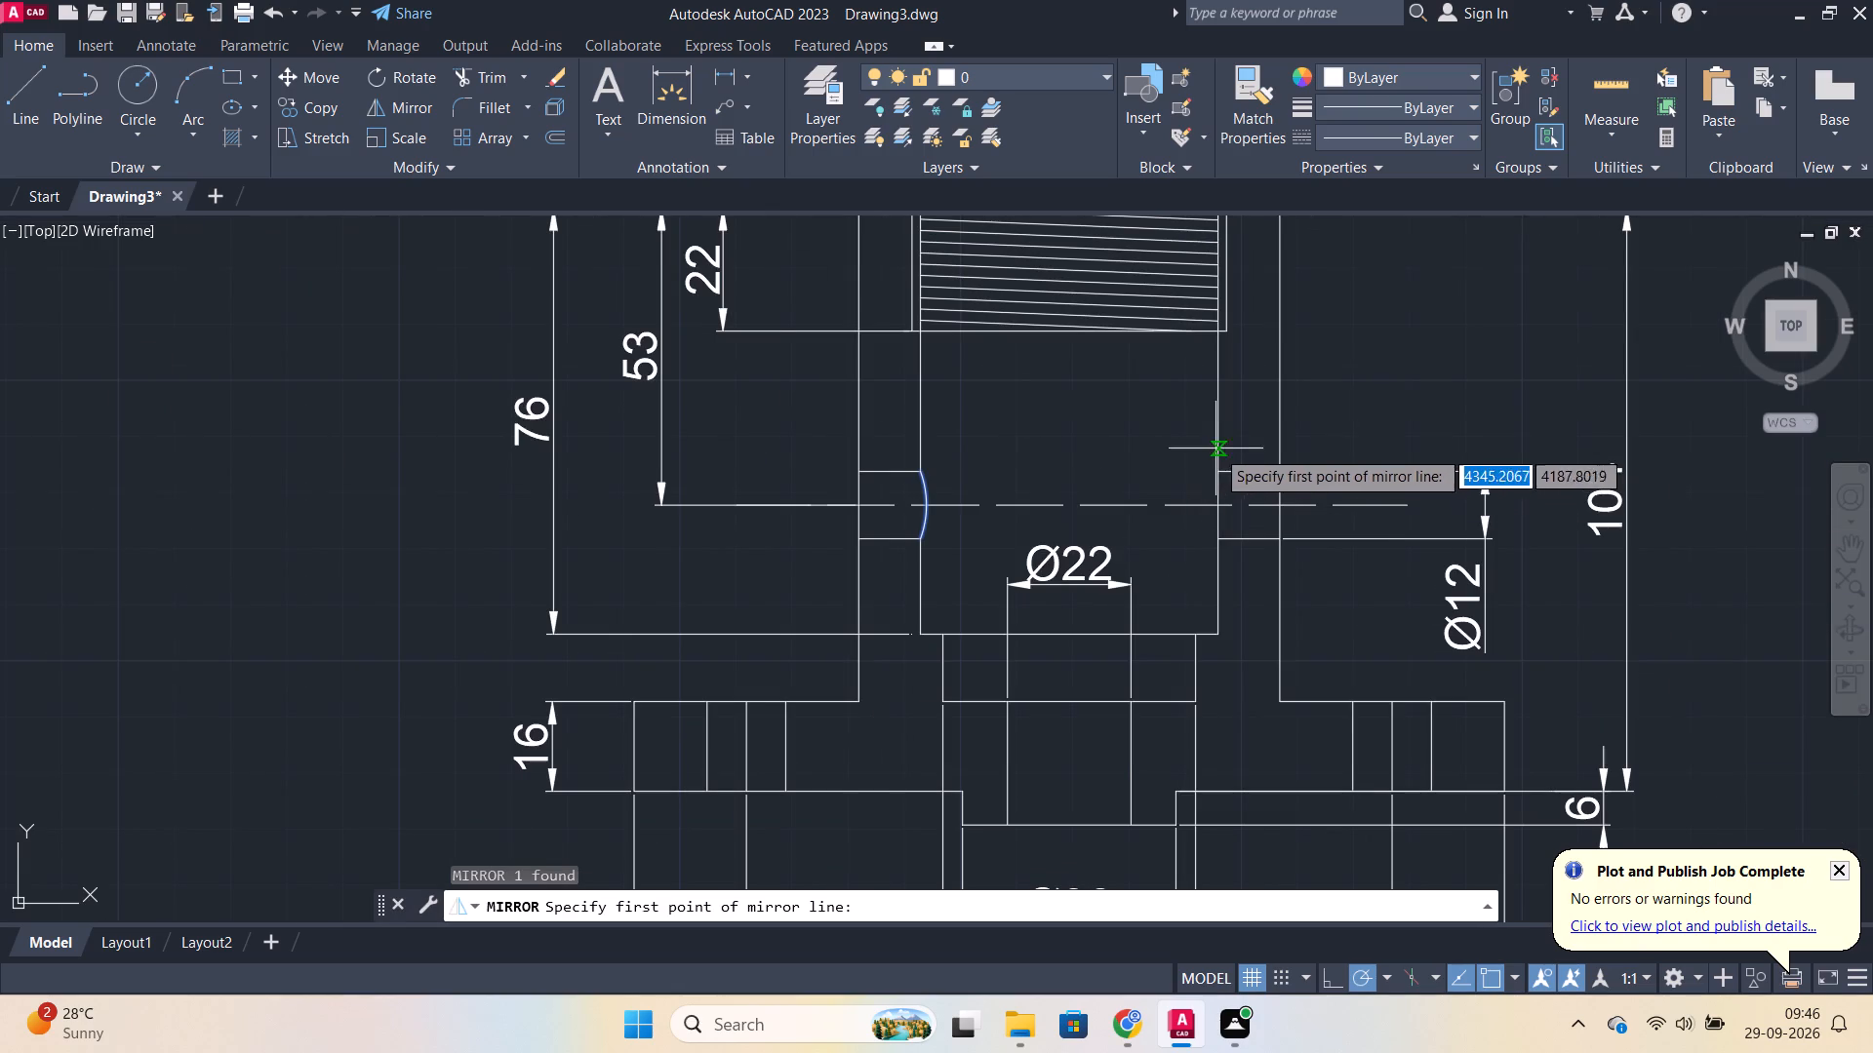
pyautogui.click(1067, 634)
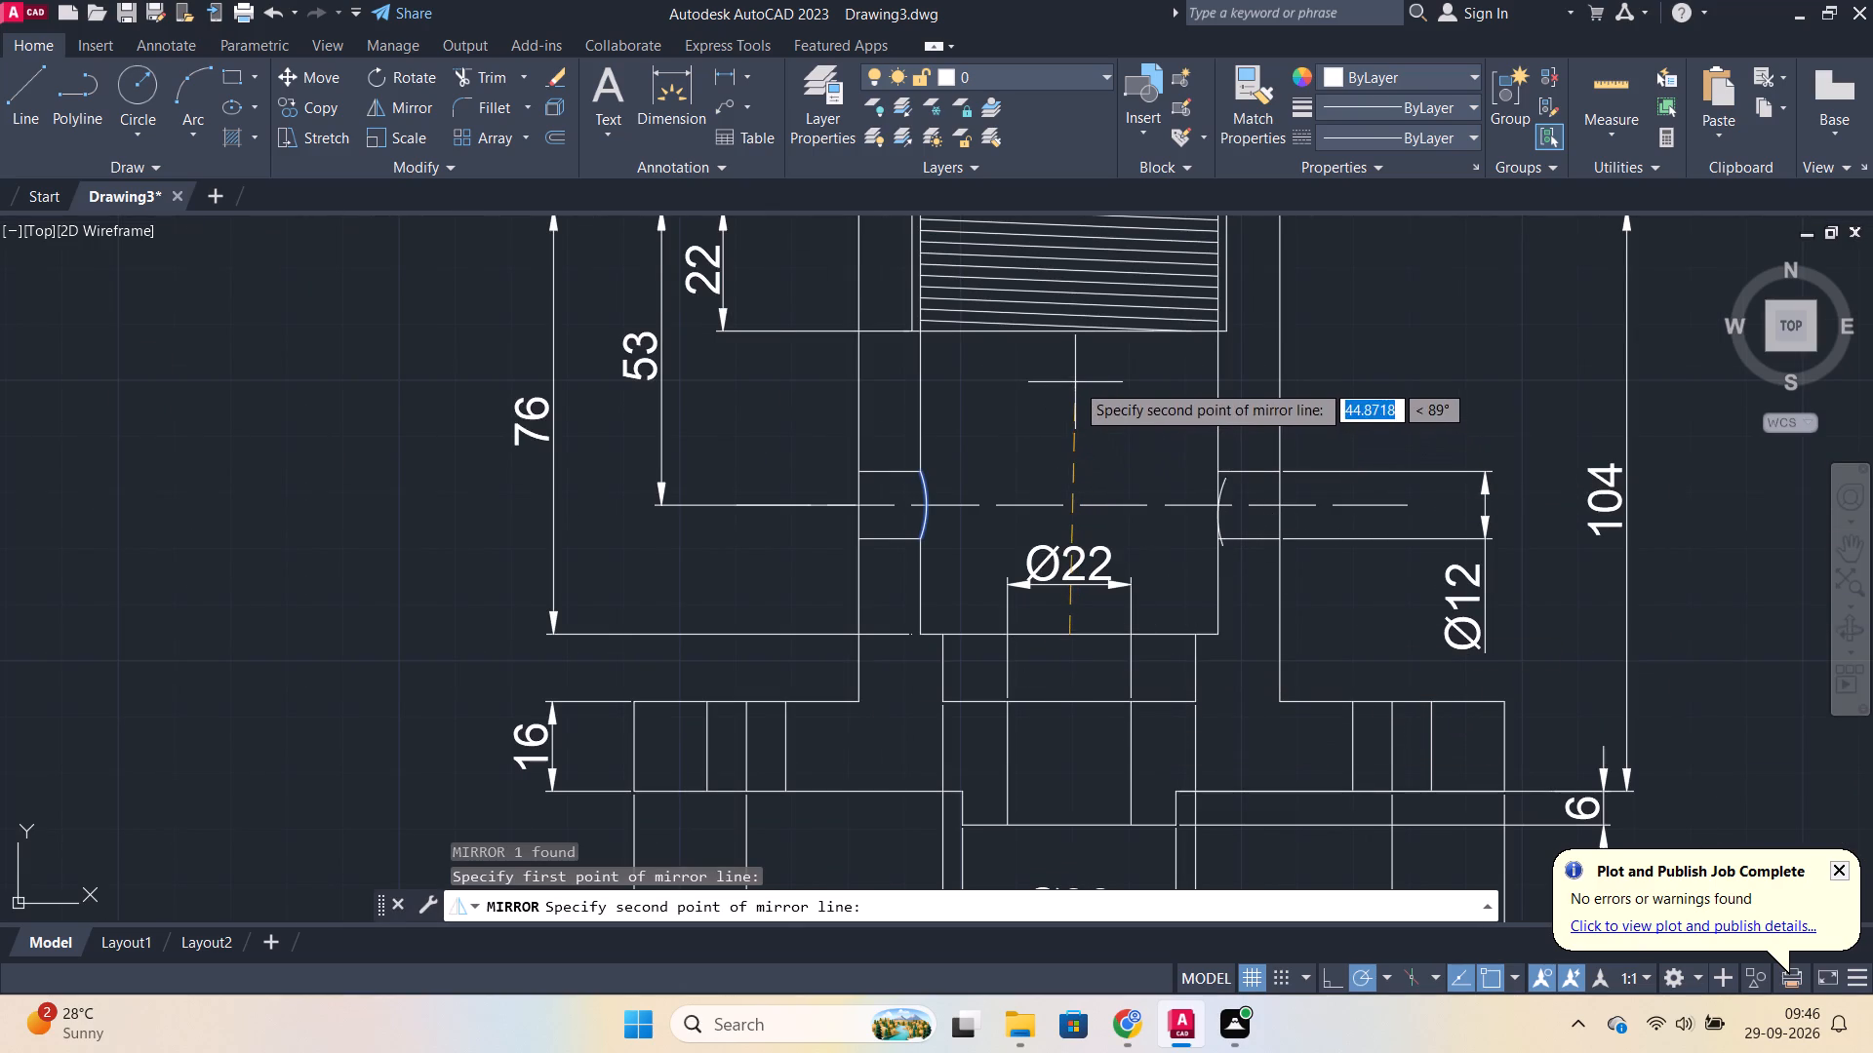
pyautogui.click(1071, 377)
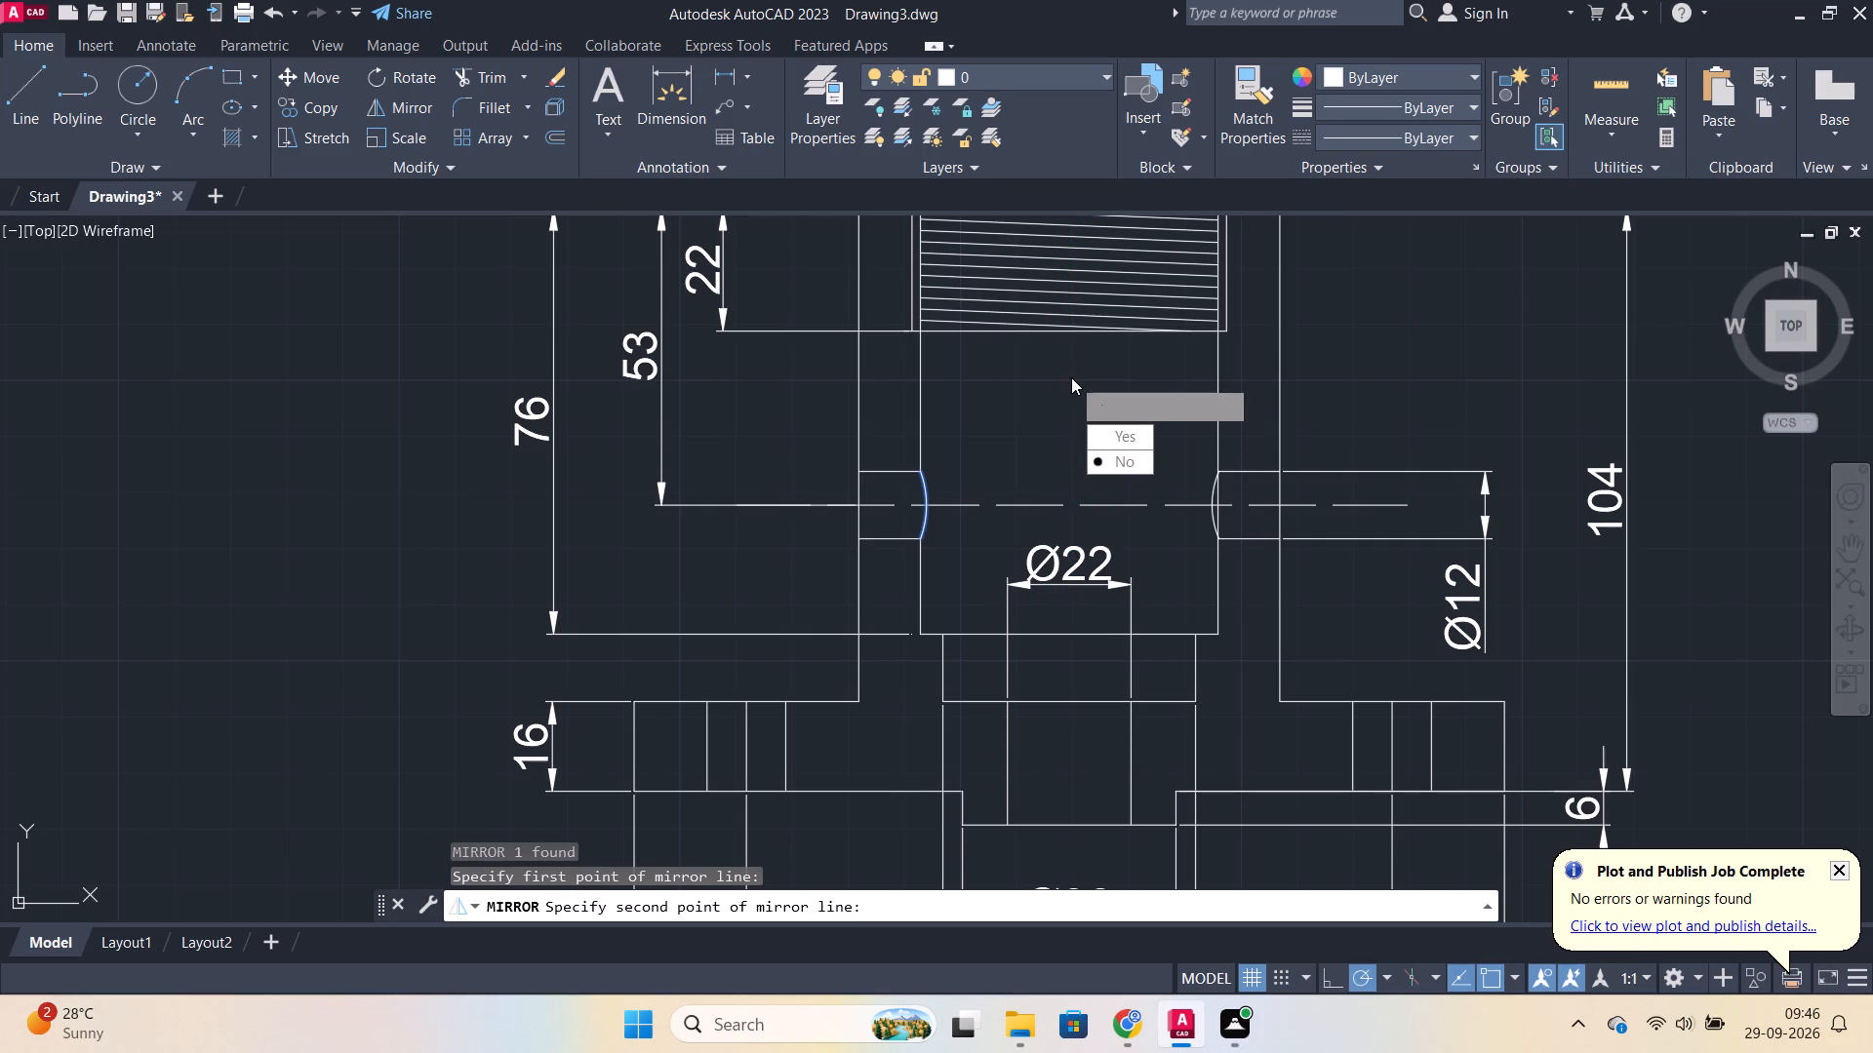
pyautogui.moveTo(1110, 462); pyautogui.dragTo(1071, 377)
# Trim the straight inner bore wall line between the right cross hole's upper and lower edges.
pyautogui.scroll(2, 1283, 402)
pyautogui.scroll(2, 1182, 601)
pyautogui.scroll(-3, 1182, 601)
pyautogui.scroll(2, 1193, 633)
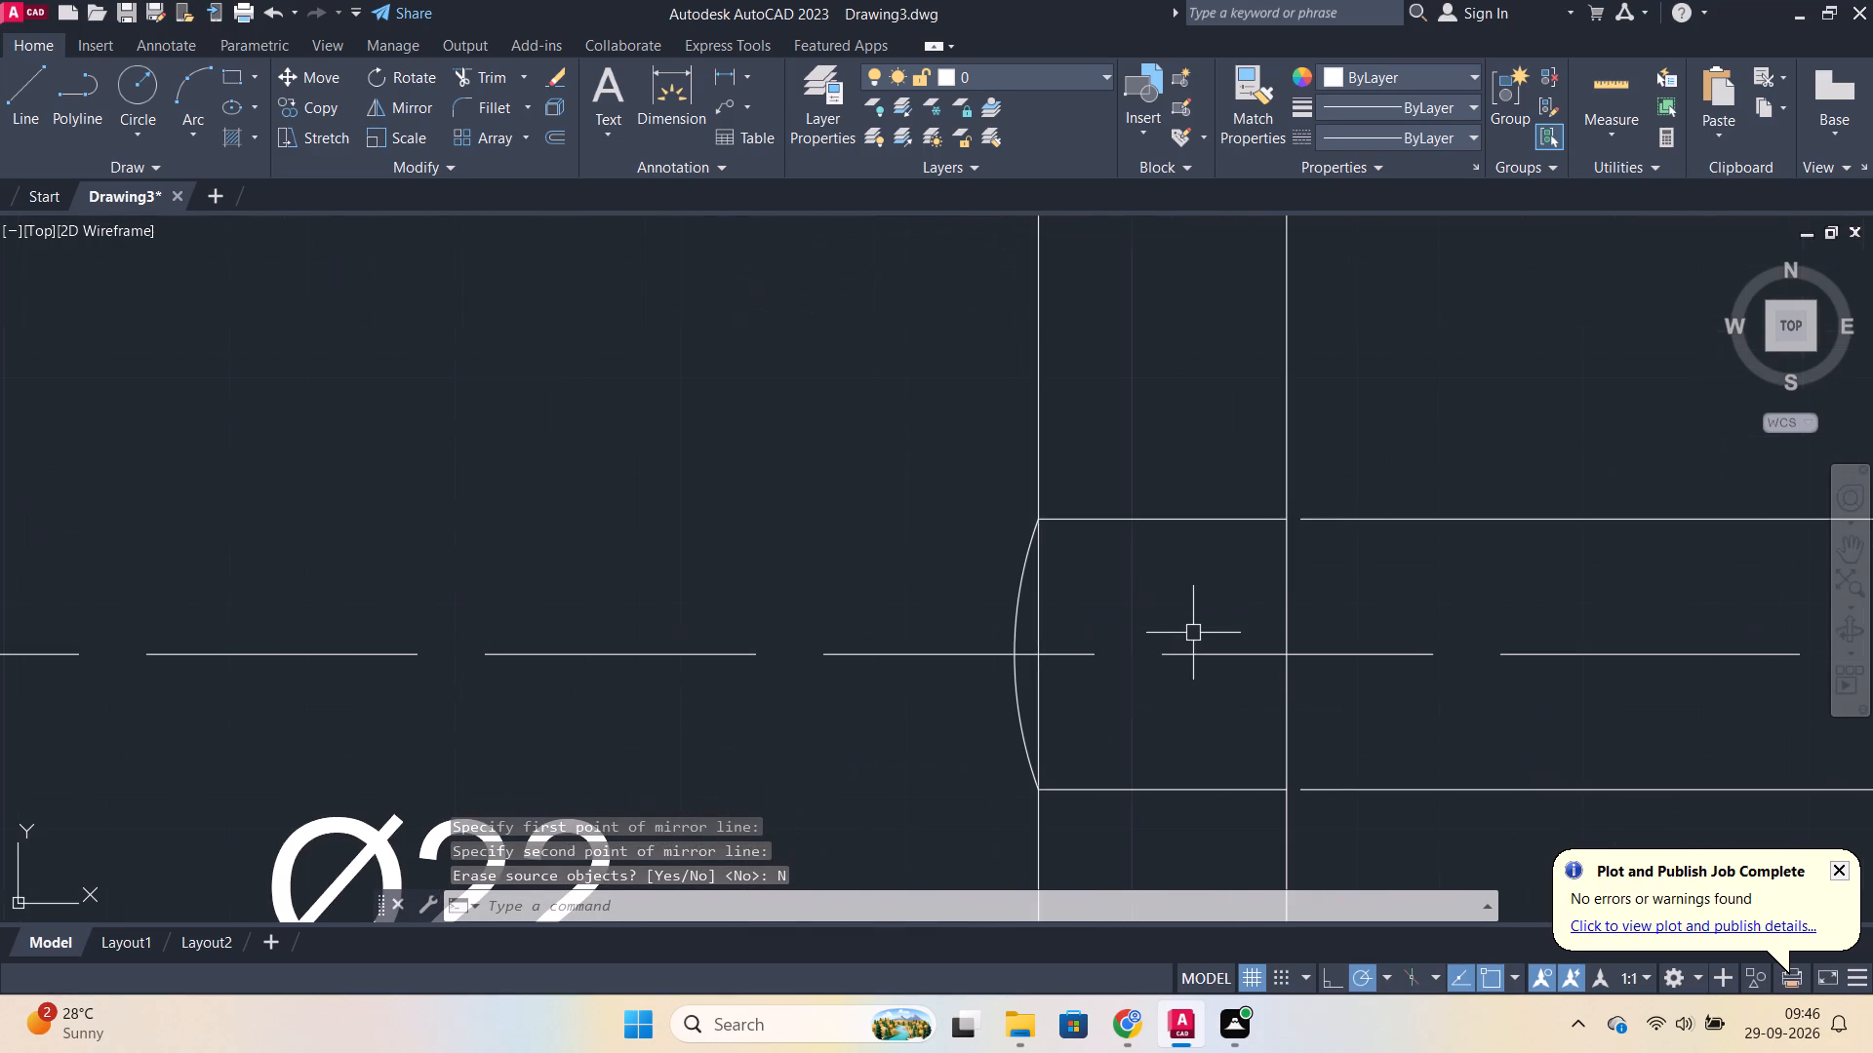
pyautogui.write('tr')
pyautogui.press('Return')
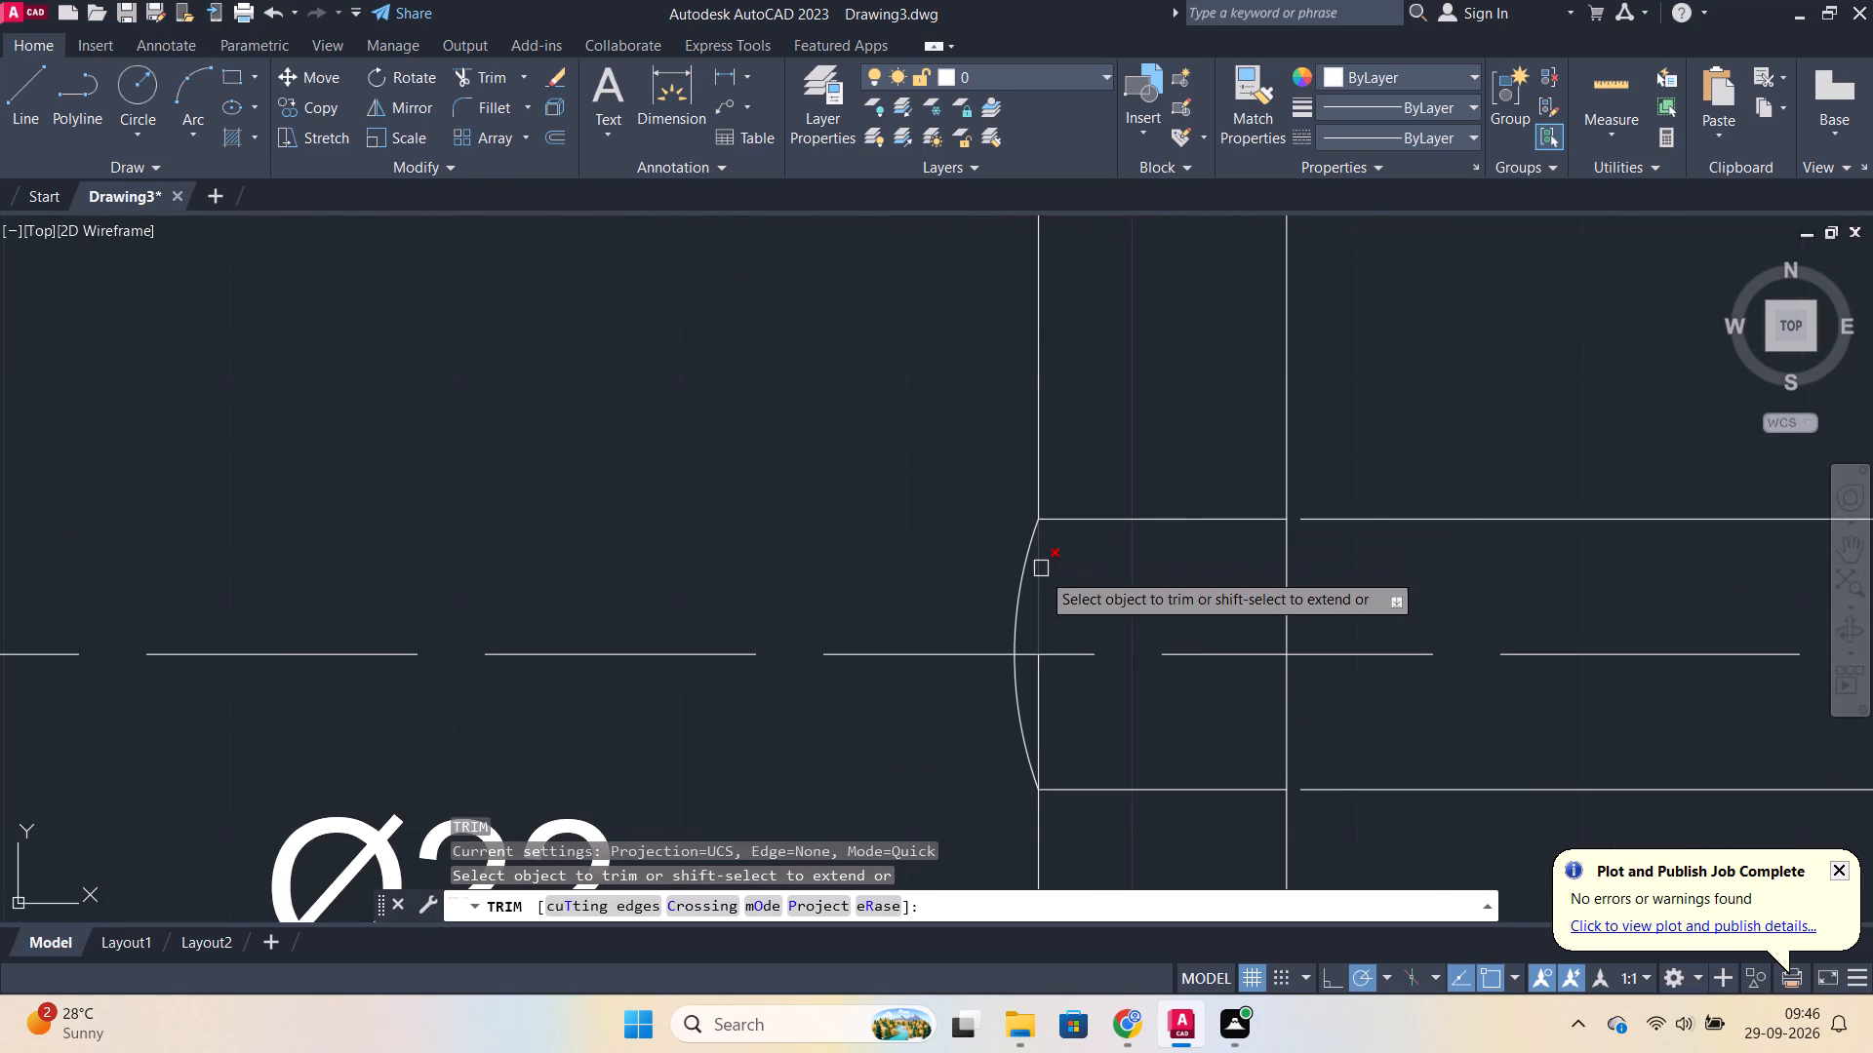
pyautogui.click(1041, 588)
pyautogui.click(1044, 694)
pyautogui.scroll(-3, 1046, 677)
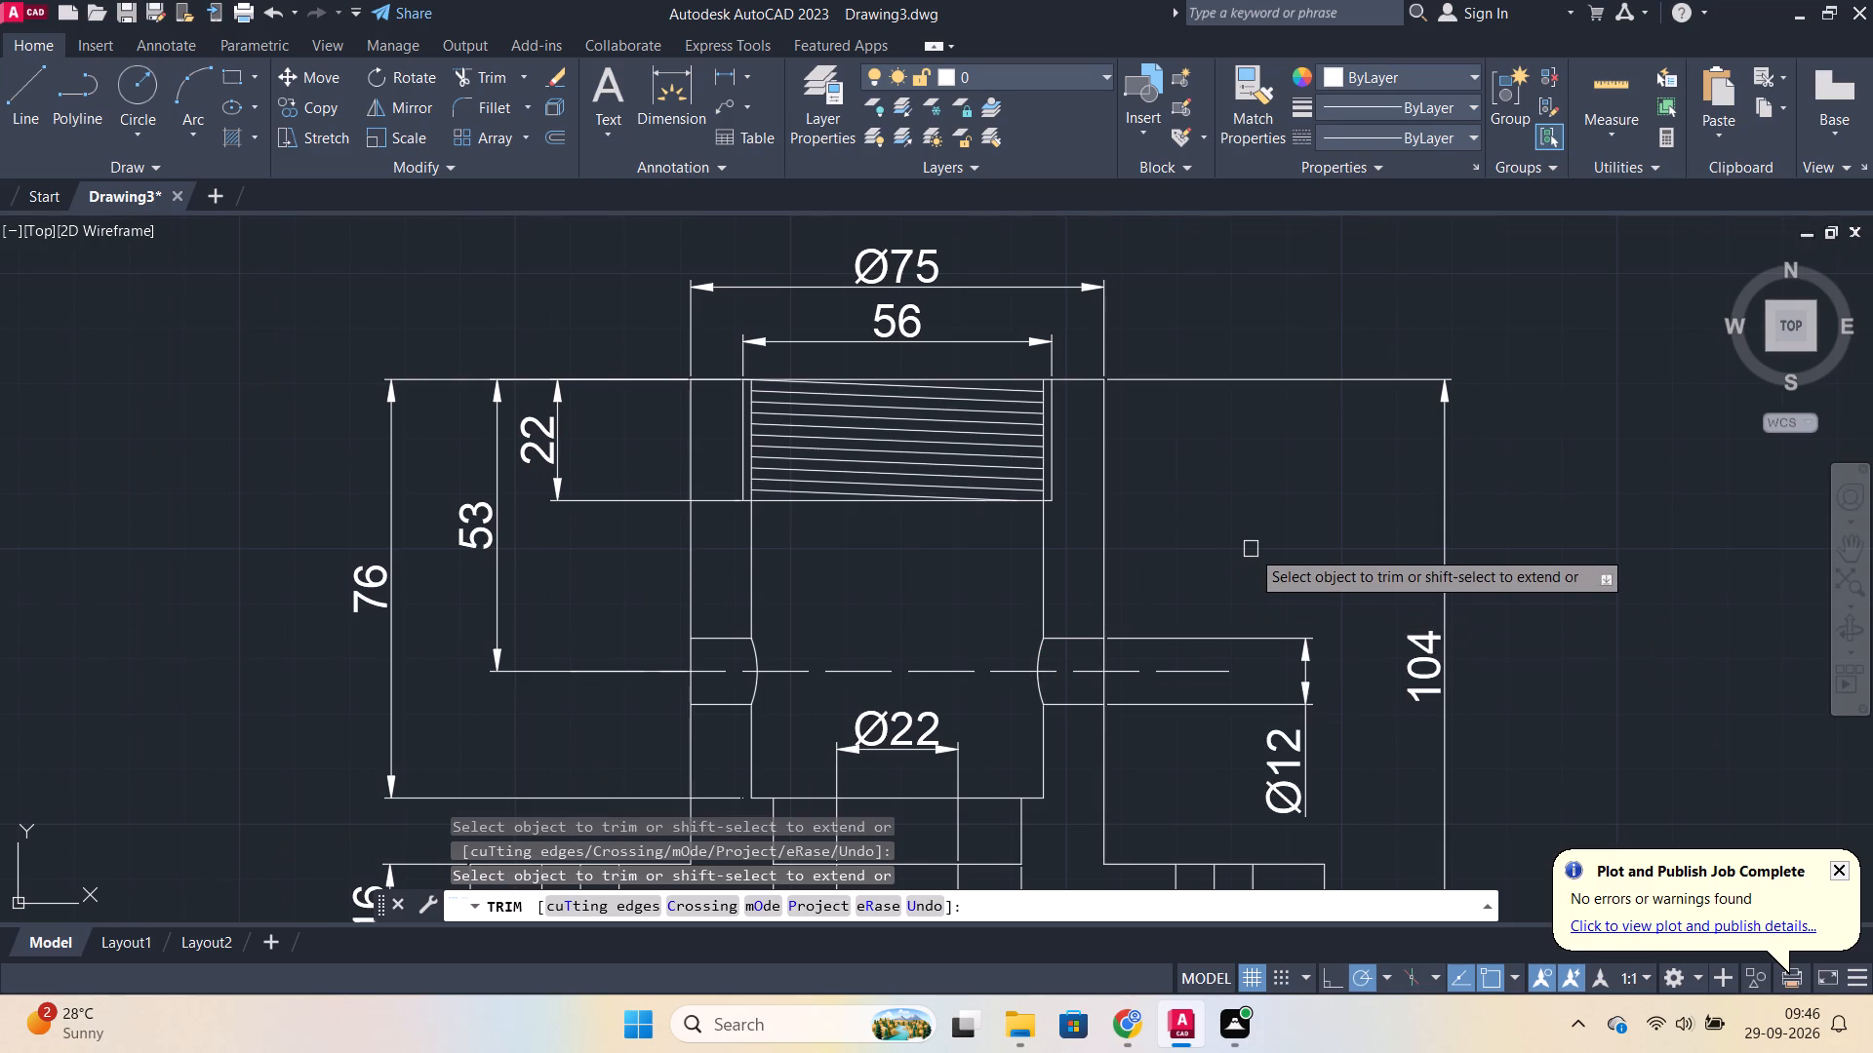
pyautogui.scroll(-1, 1251, 549)
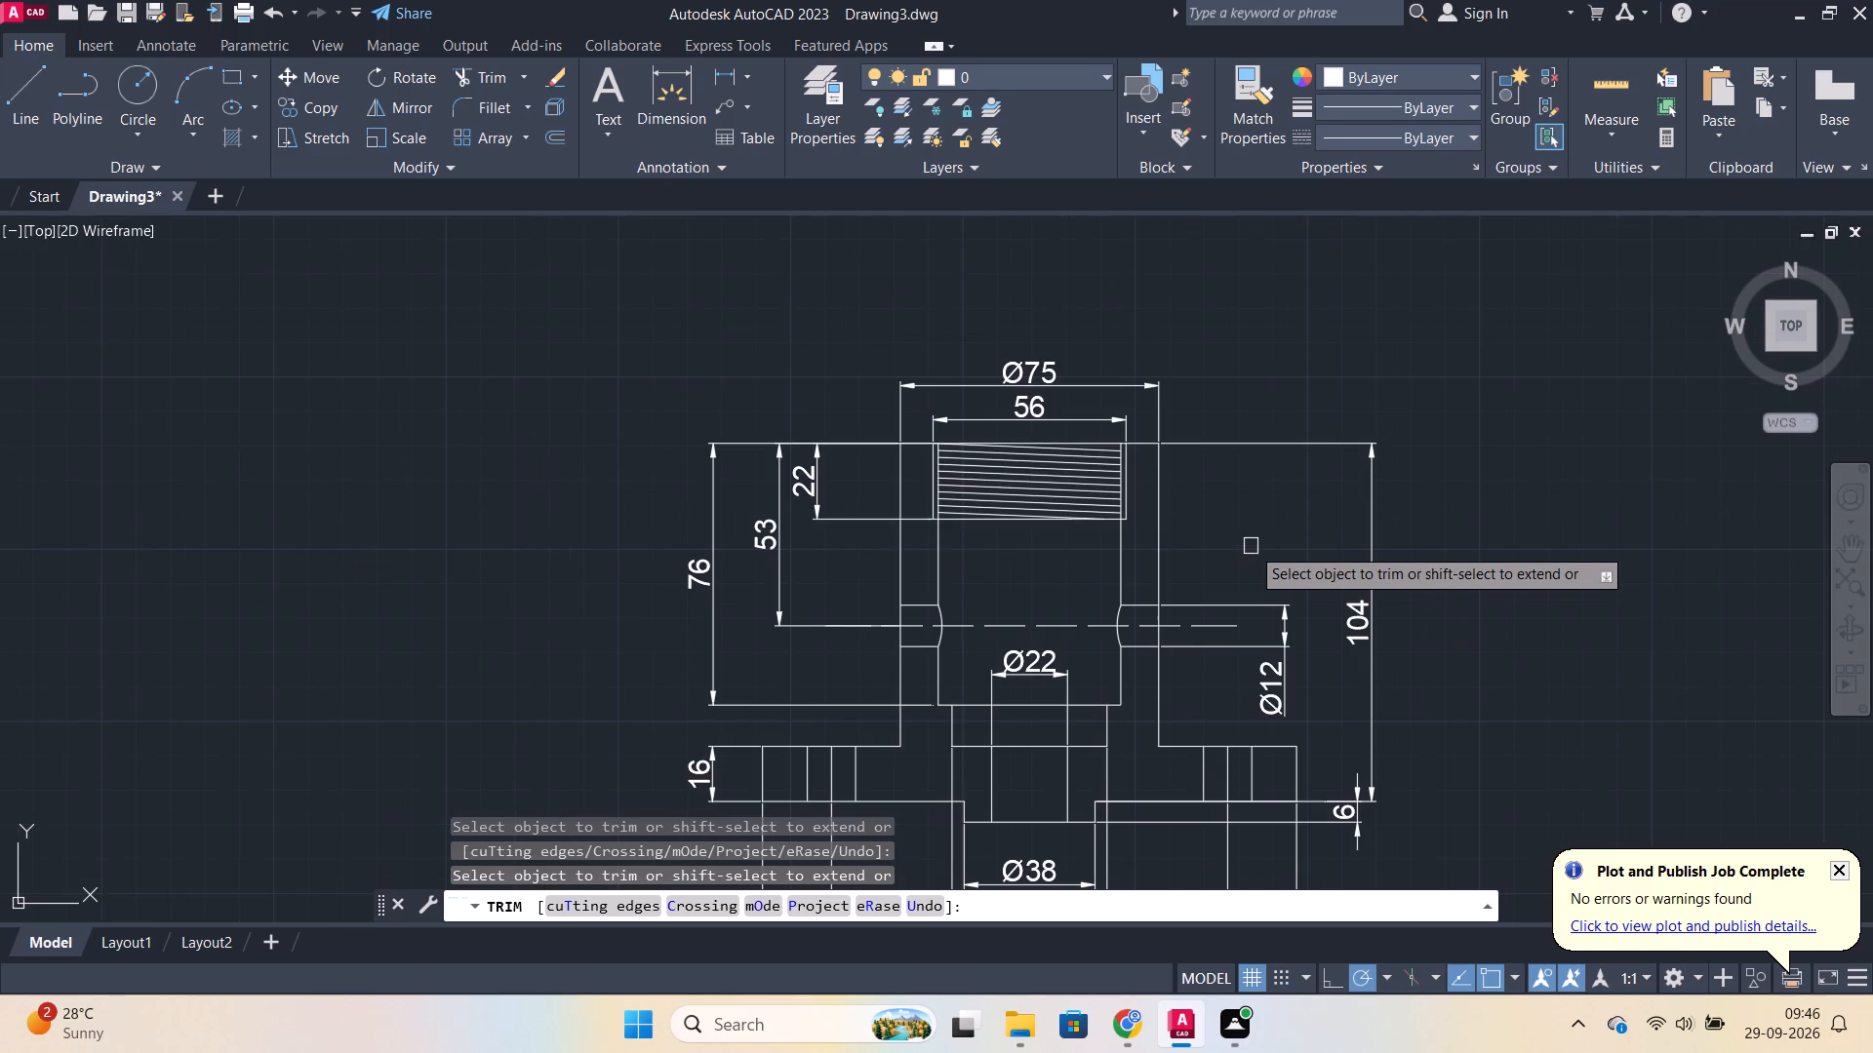
pyautogui.press('Escape')
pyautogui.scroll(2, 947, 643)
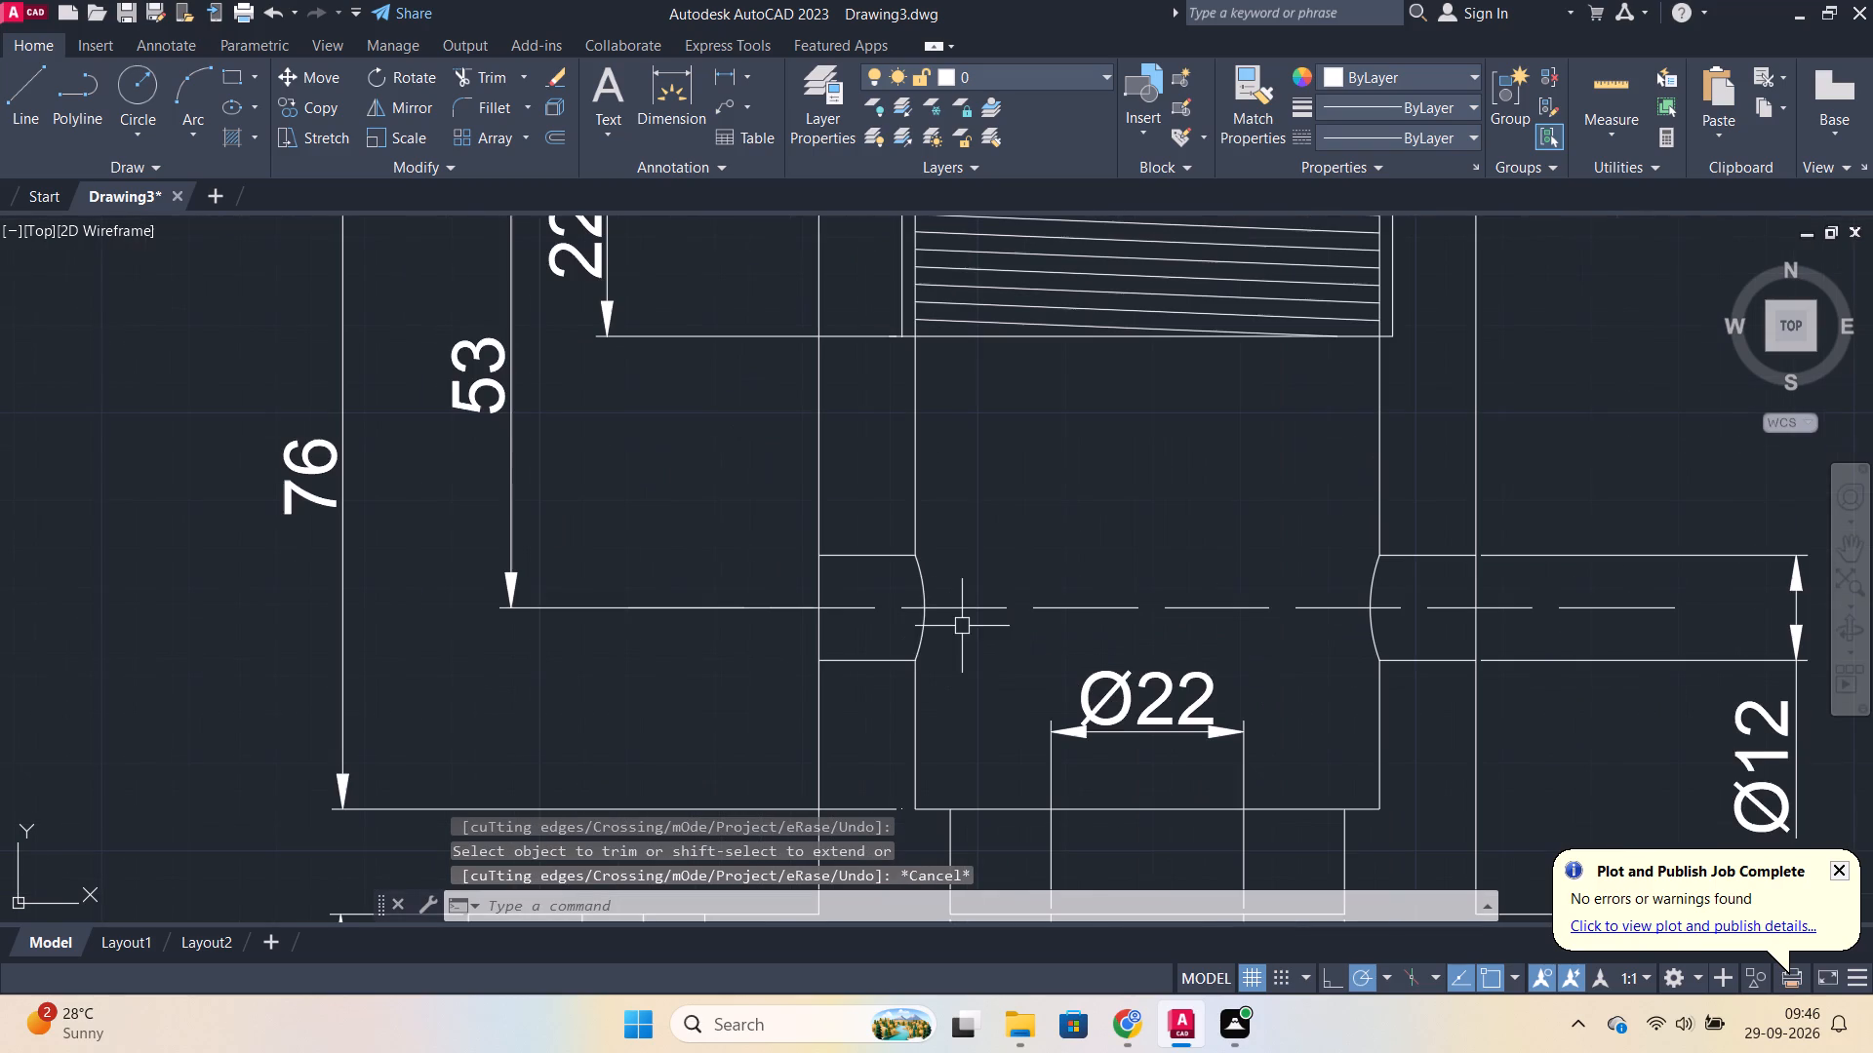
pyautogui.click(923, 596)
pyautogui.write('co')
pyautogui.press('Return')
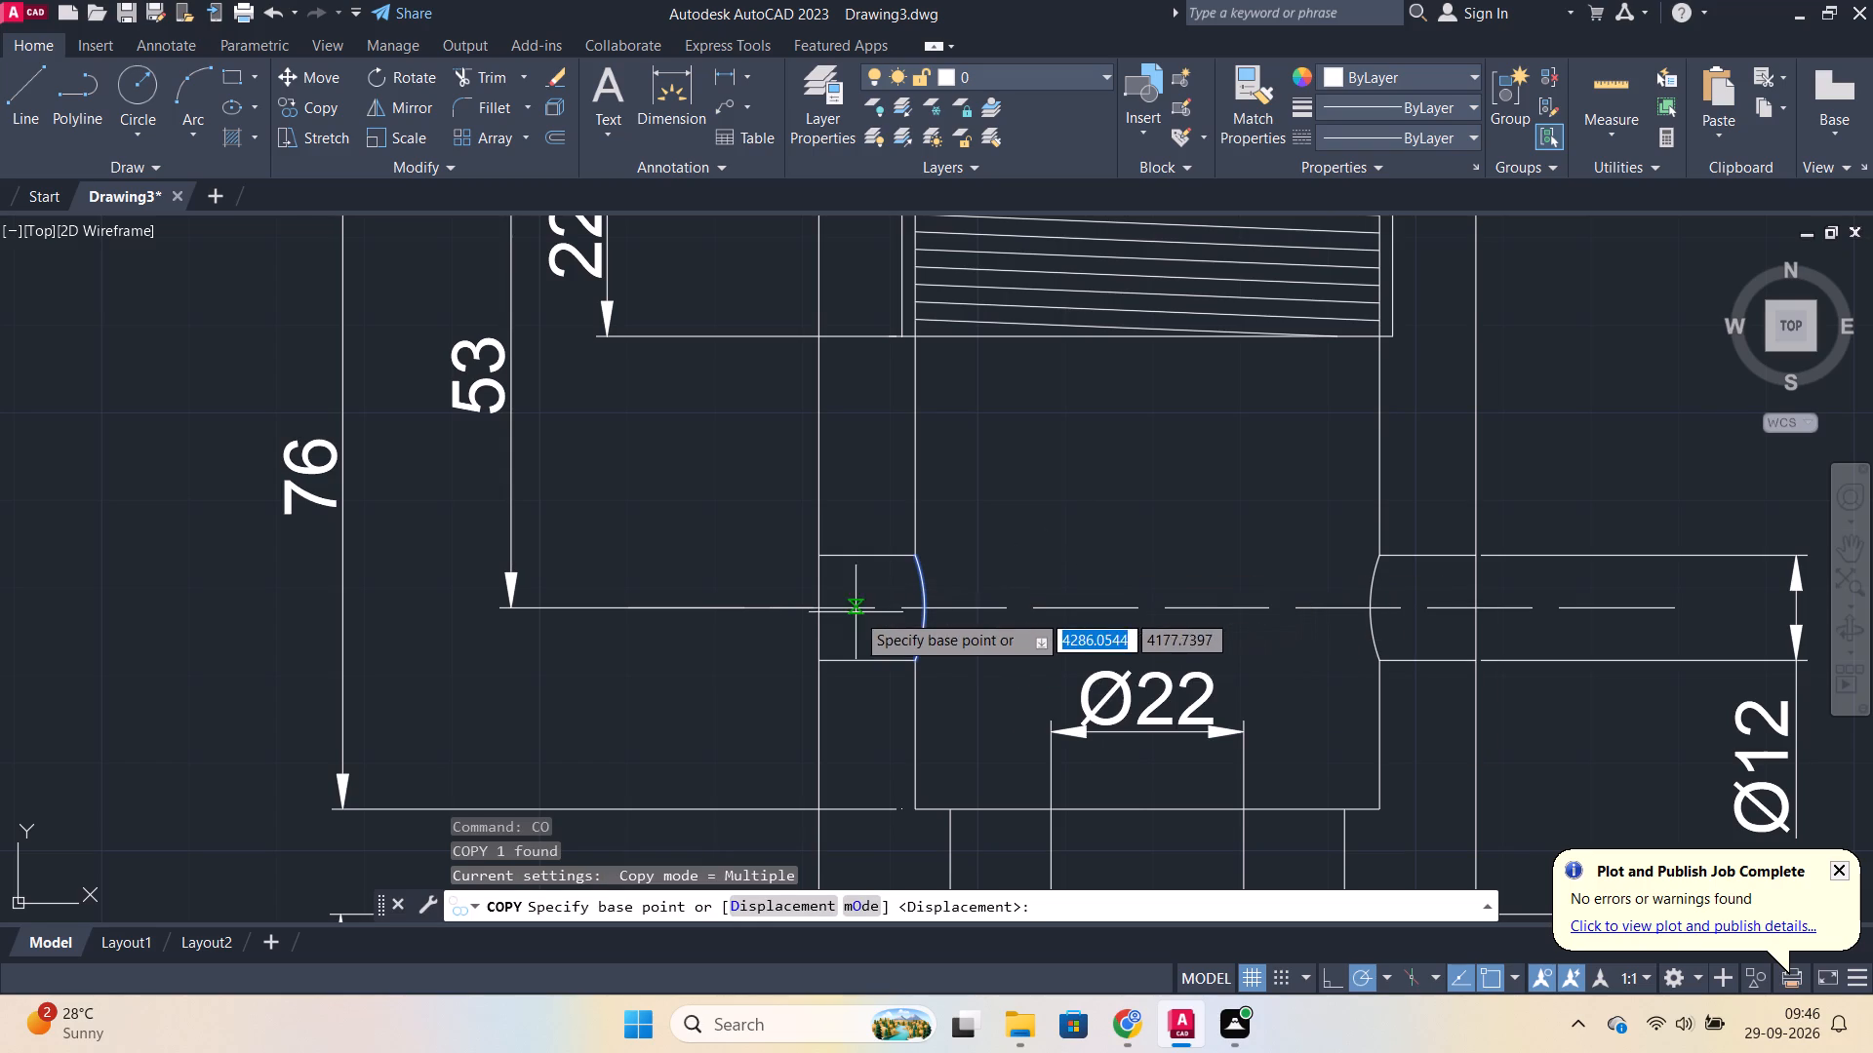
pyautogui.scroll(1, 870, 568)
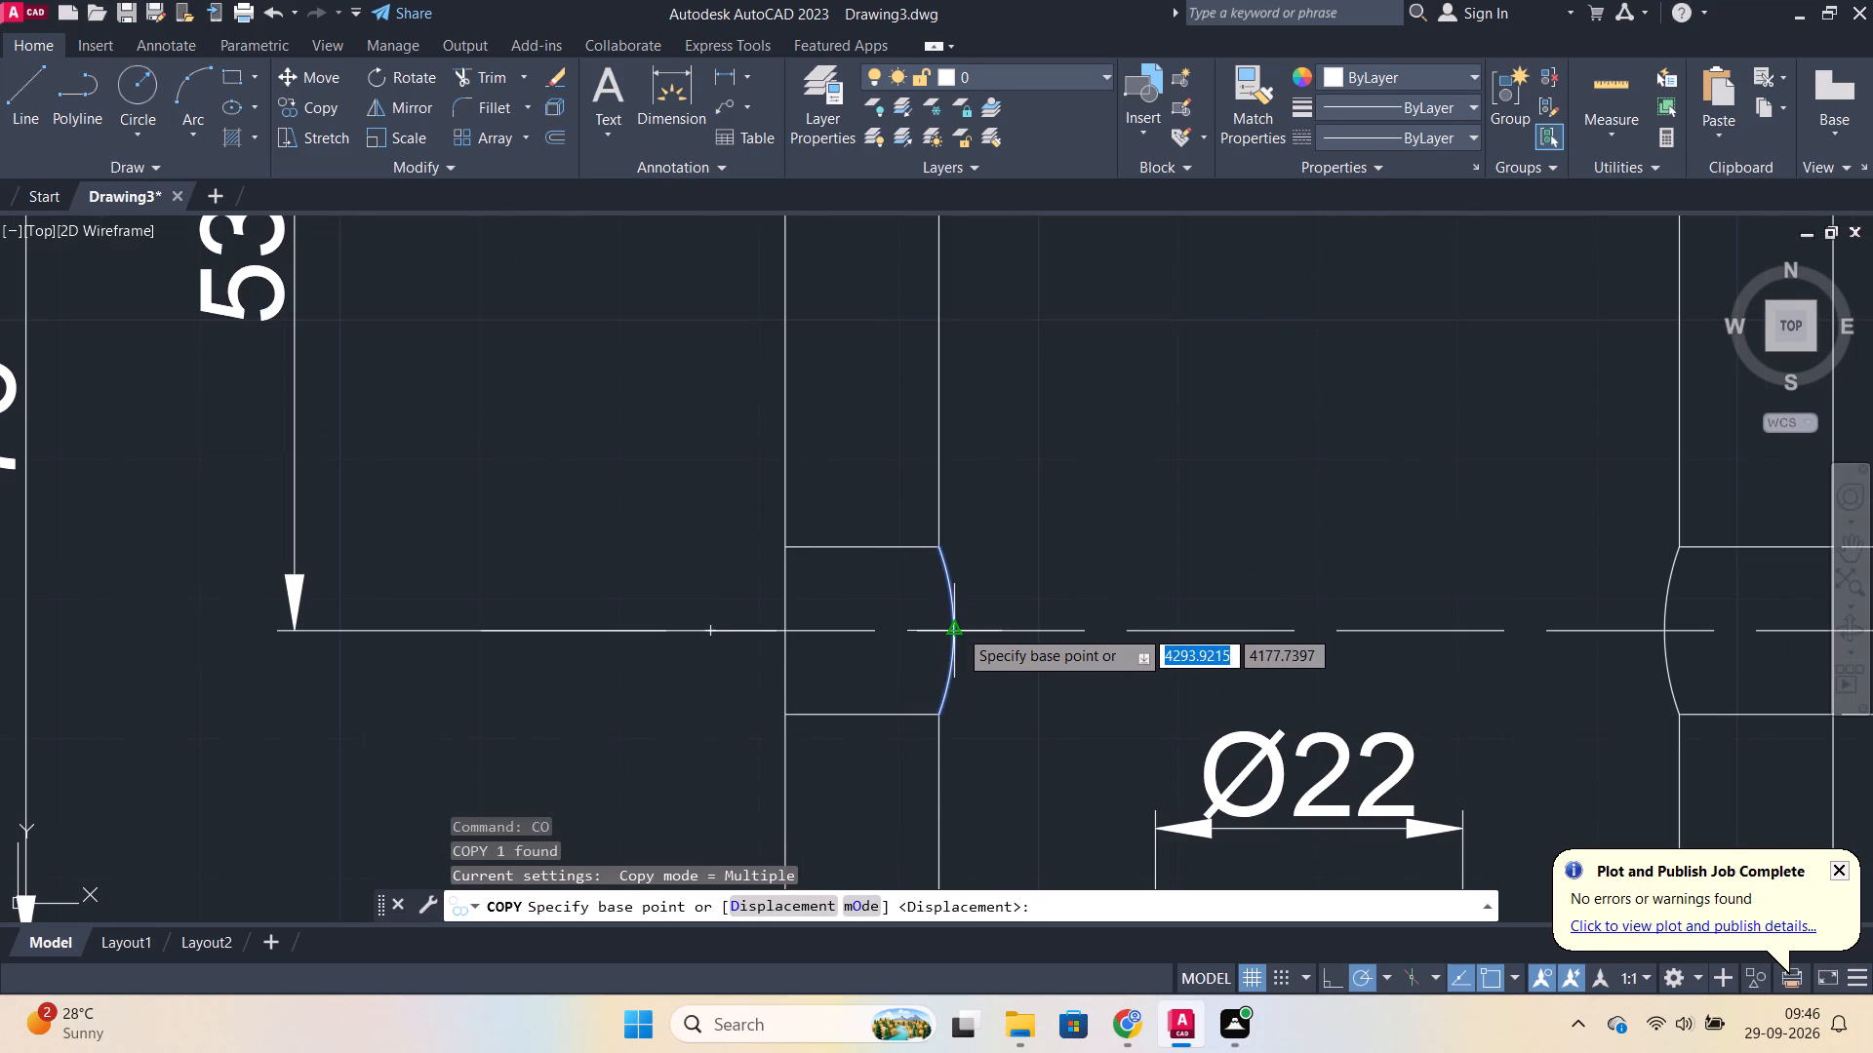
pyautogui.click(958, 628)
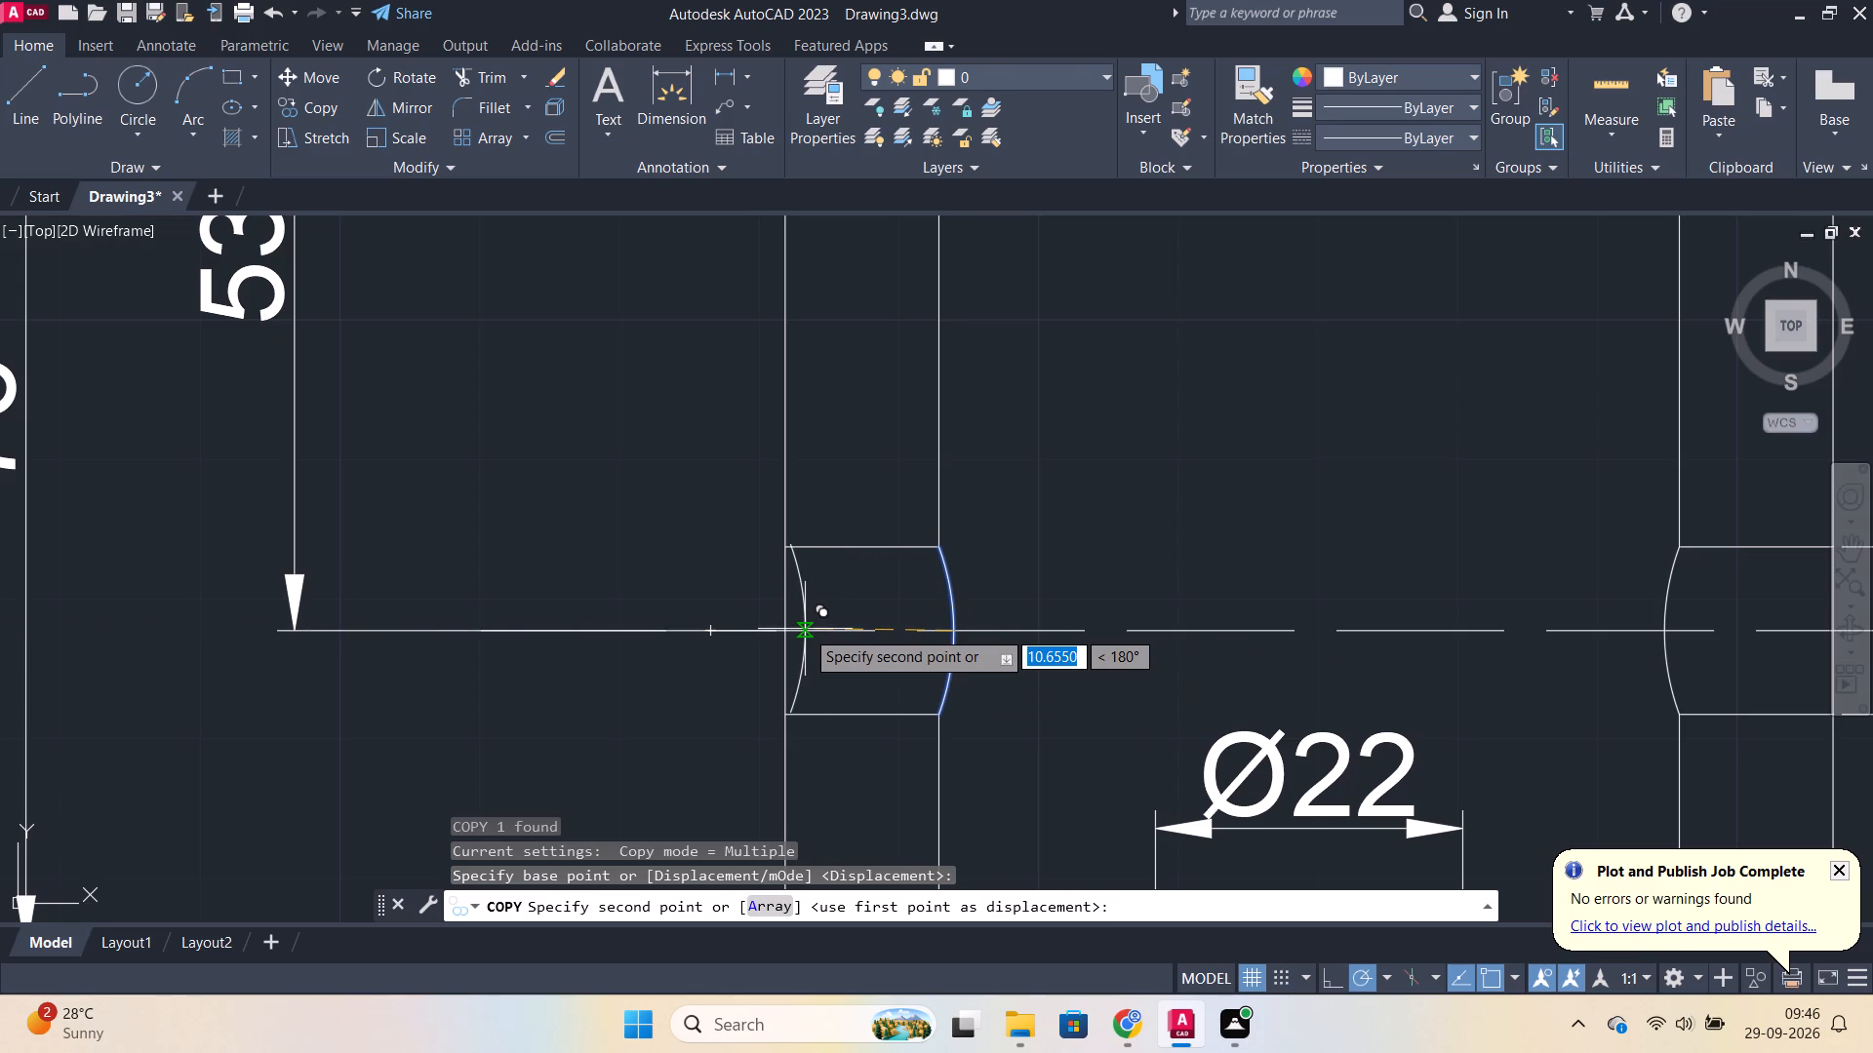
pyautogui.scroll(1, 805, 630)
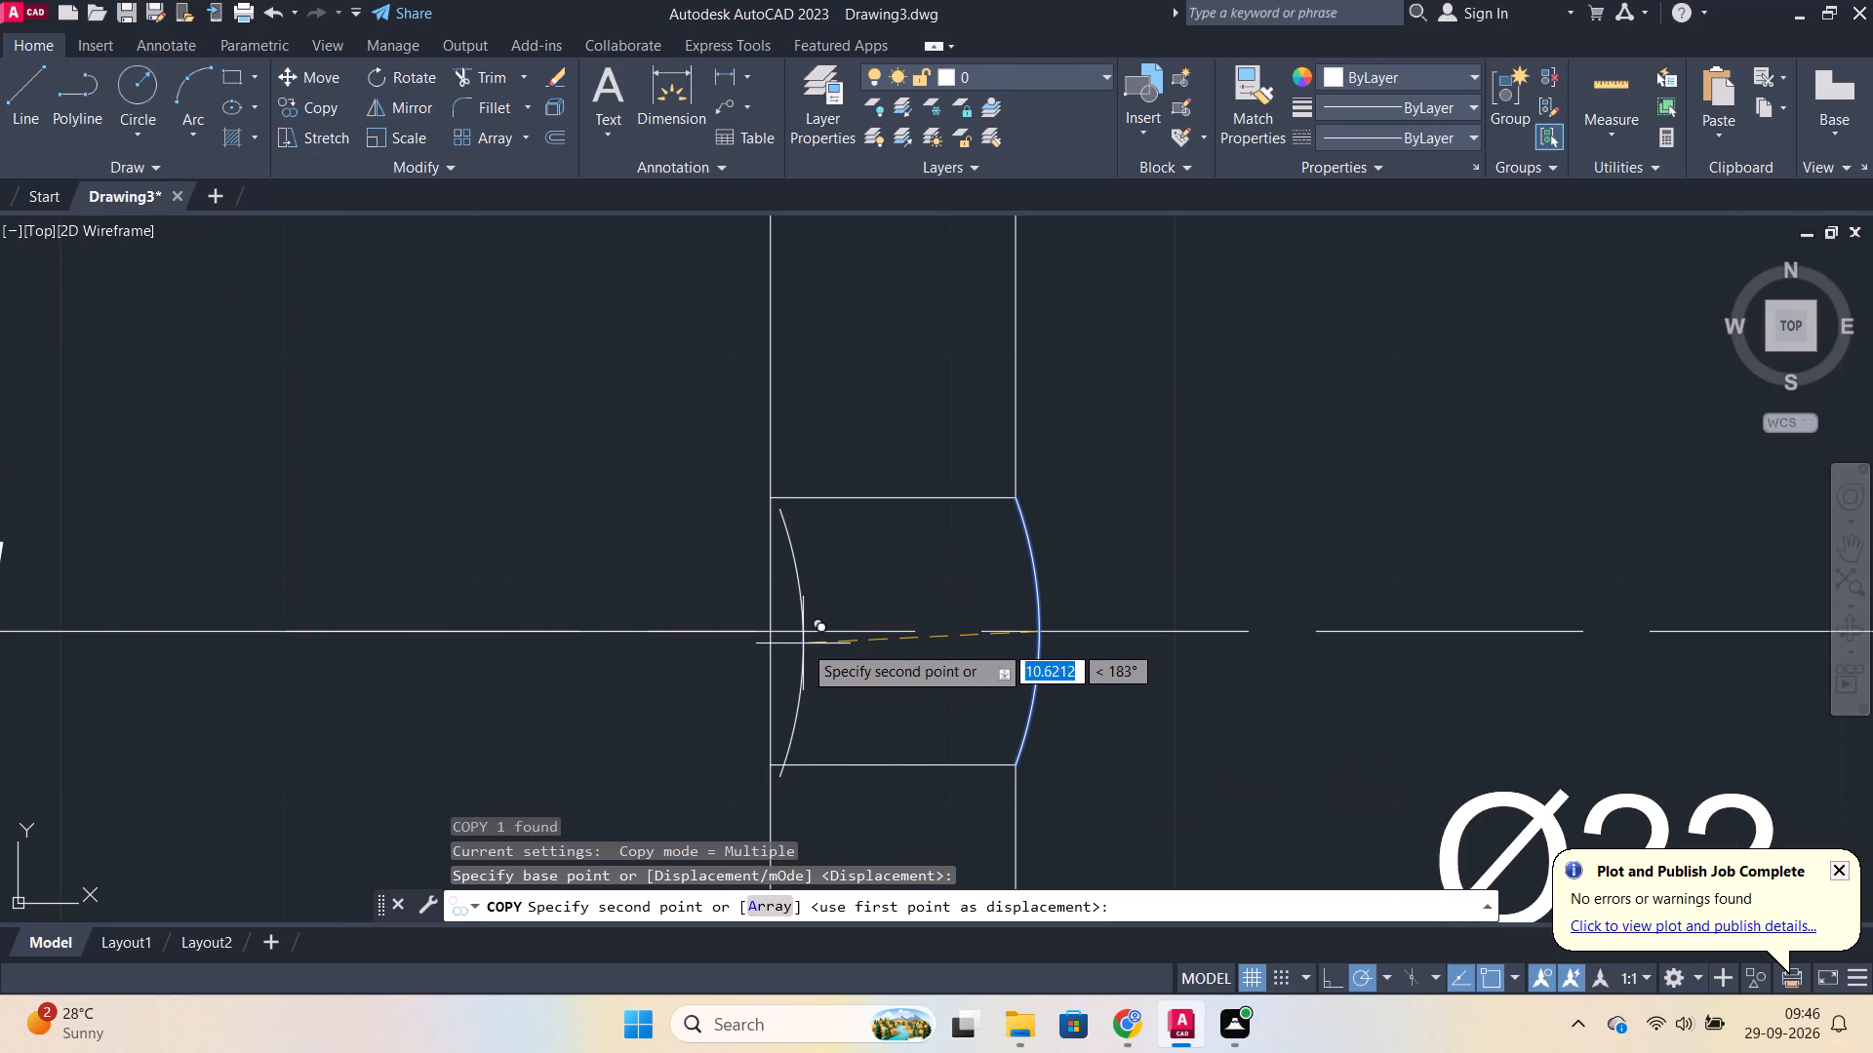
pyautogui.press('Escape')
# Copy the left inner intersection arc from its upper endpoint to the left cross hole's upper corner on the outer wall.
pyautogui.click(1030, 535)
pyautogui.write('co')
pyautogui.press('Return')
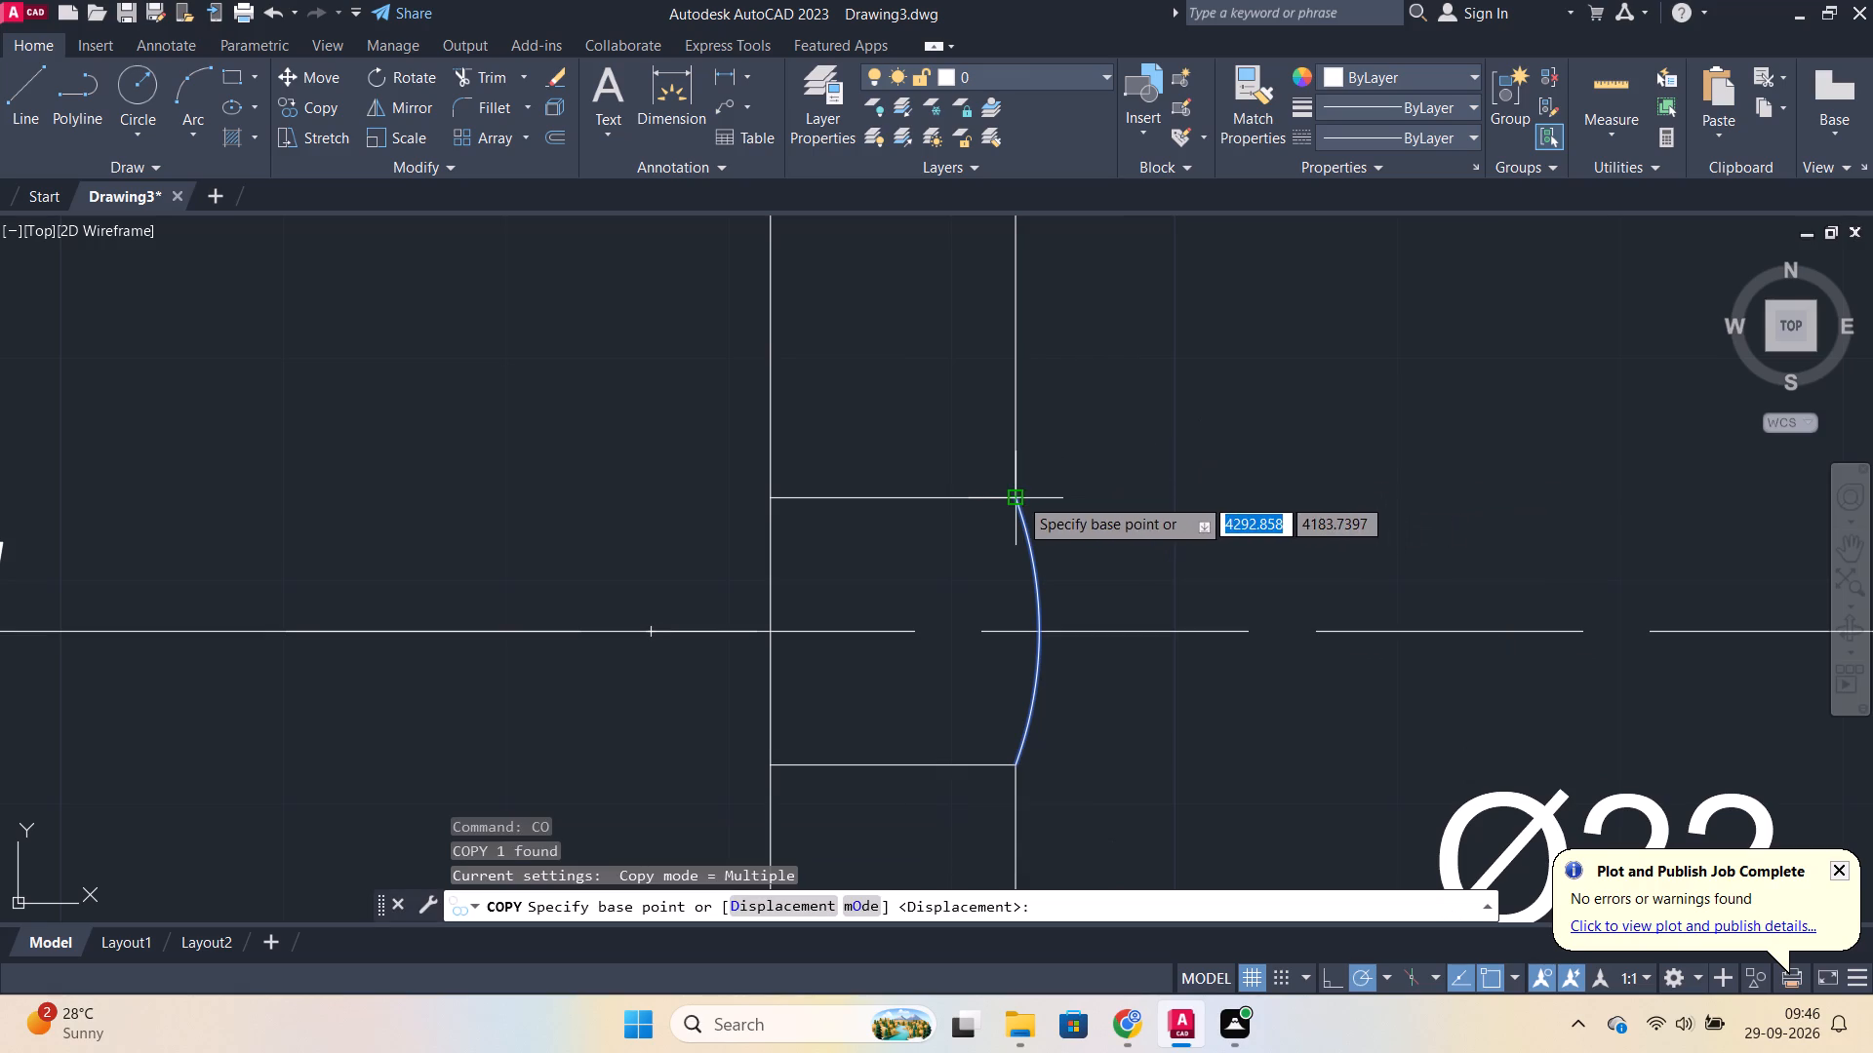
pyautogui.click(1018, 496)
pyautogui.scroll(2, 772, 503)
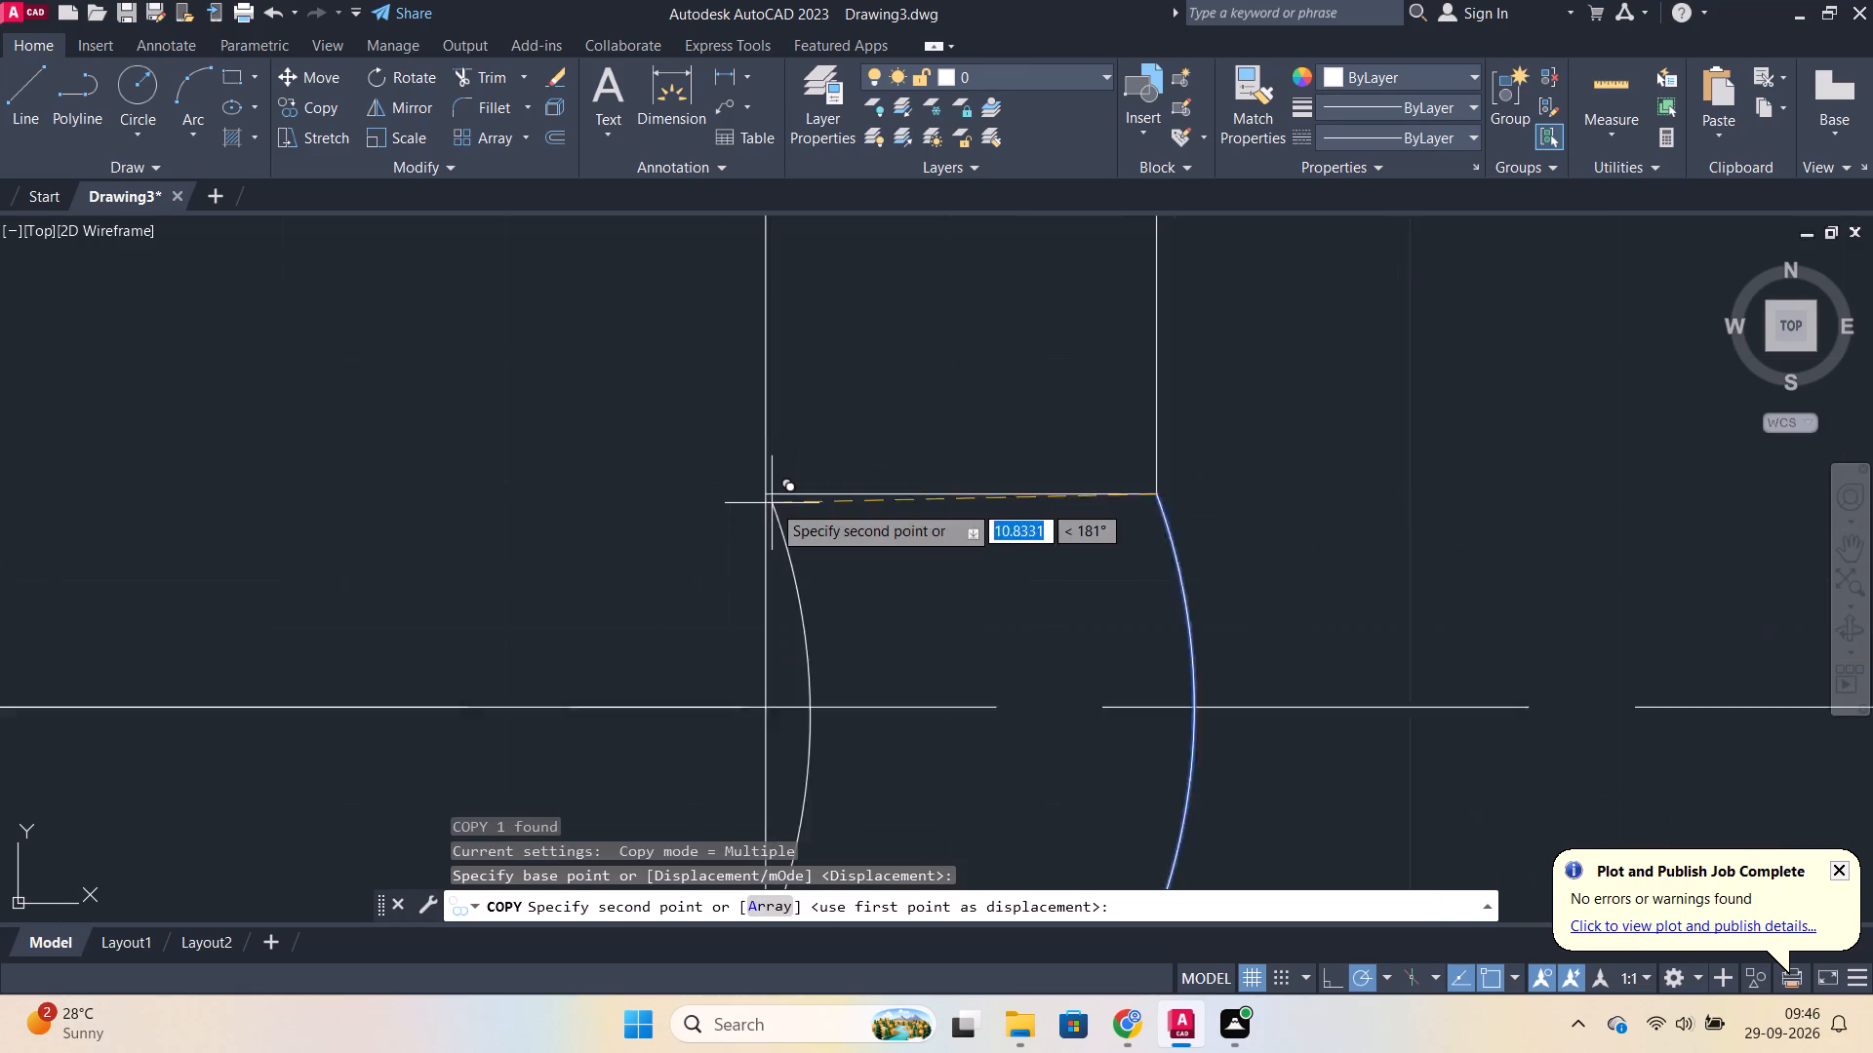
pyautogui.click(761, 484)
pyautogui.scroll(-1, 916, 488)
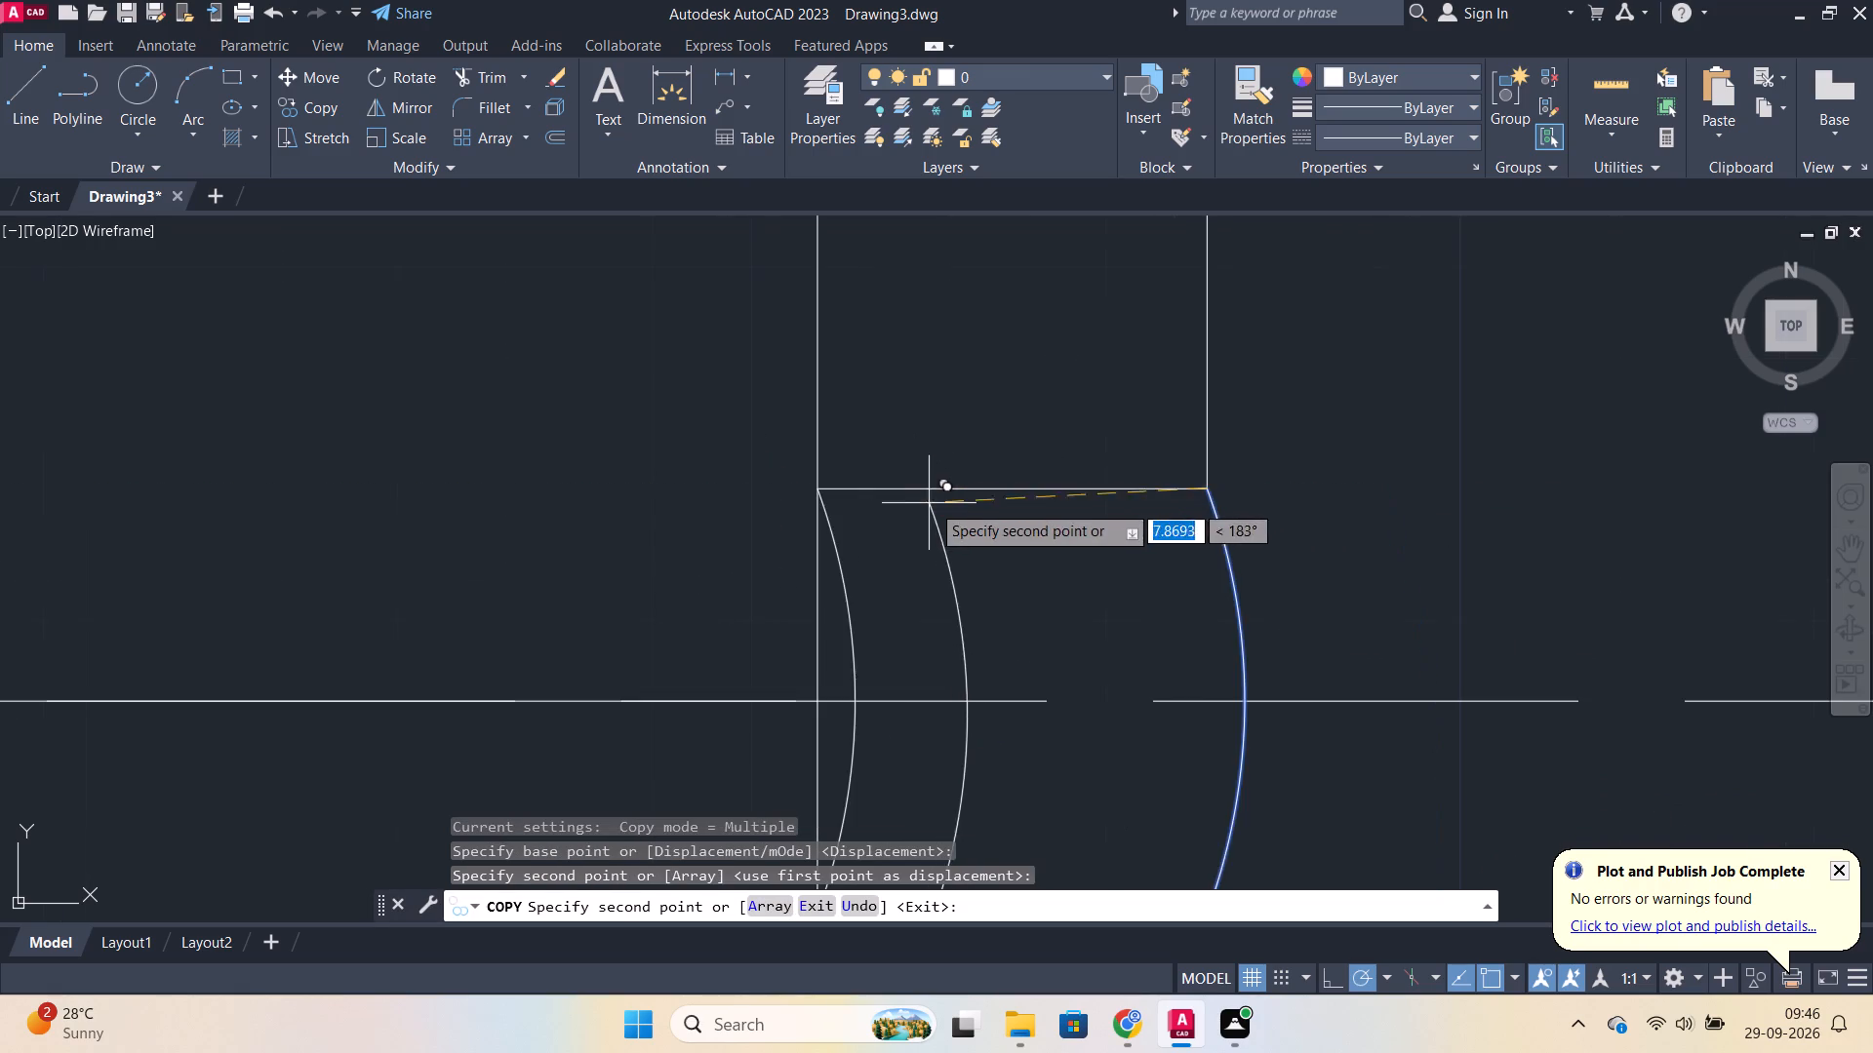
pyautogui.scroll(-3, 933, 506)
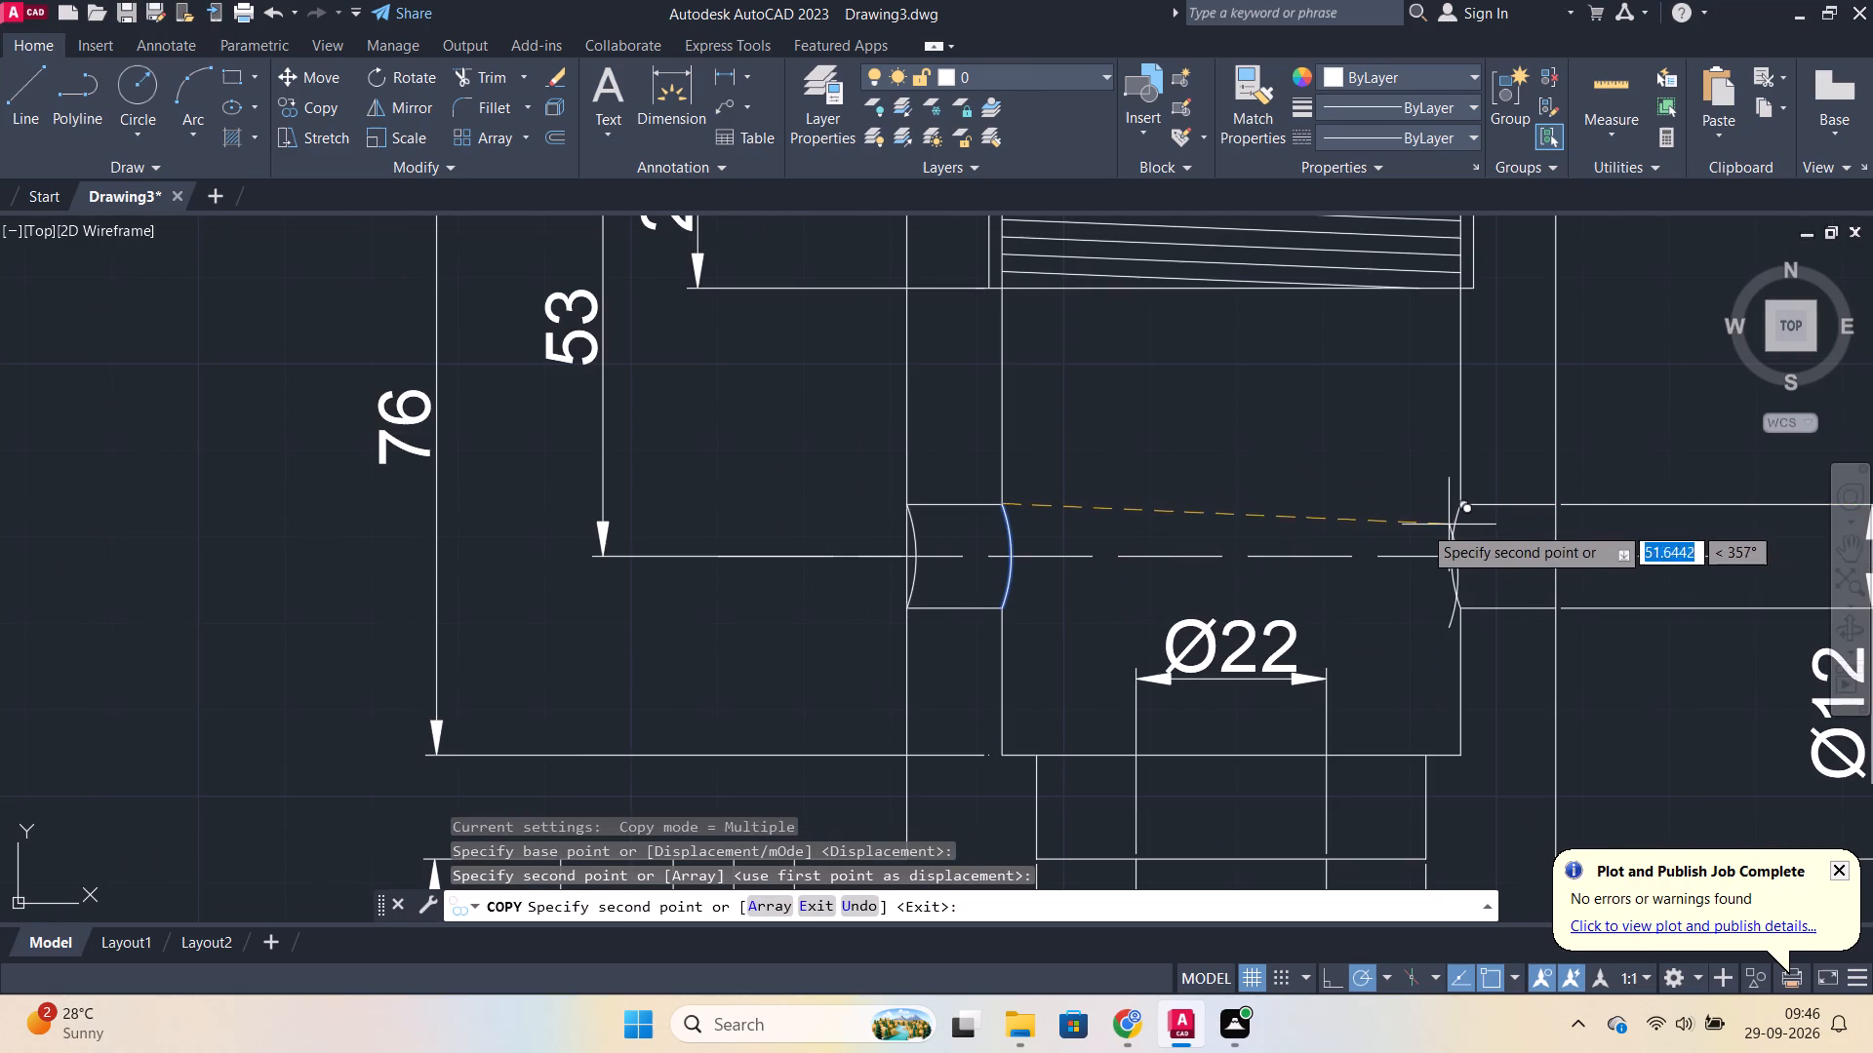
pyautogui.scroll(1, 1343, 508)
pyautogui.scroll(1, 1072, 342)
pyautogui.press('Escape')
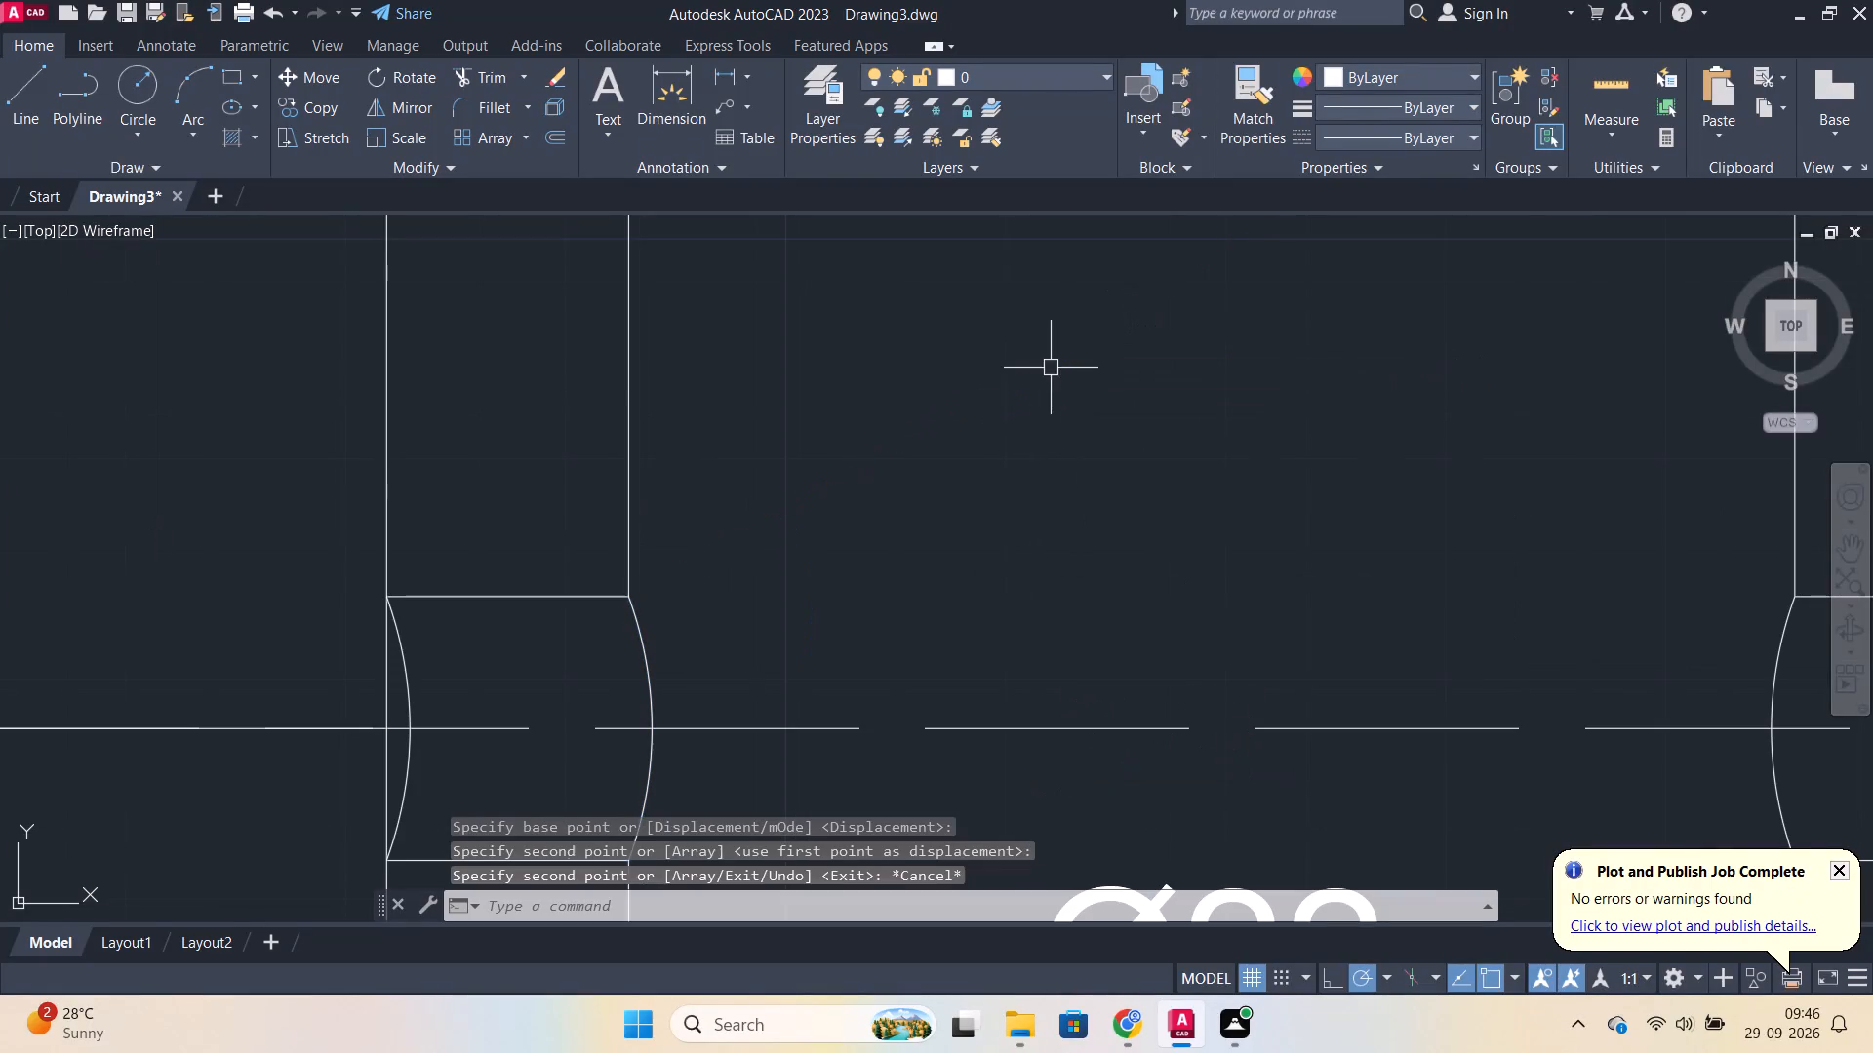
# Trim the straight left outer wall line between the cross hole's upper and lower edges.
pyautogui.moveTo(963, 441); pyautogui.dragTo(1175, 330, button='middle')
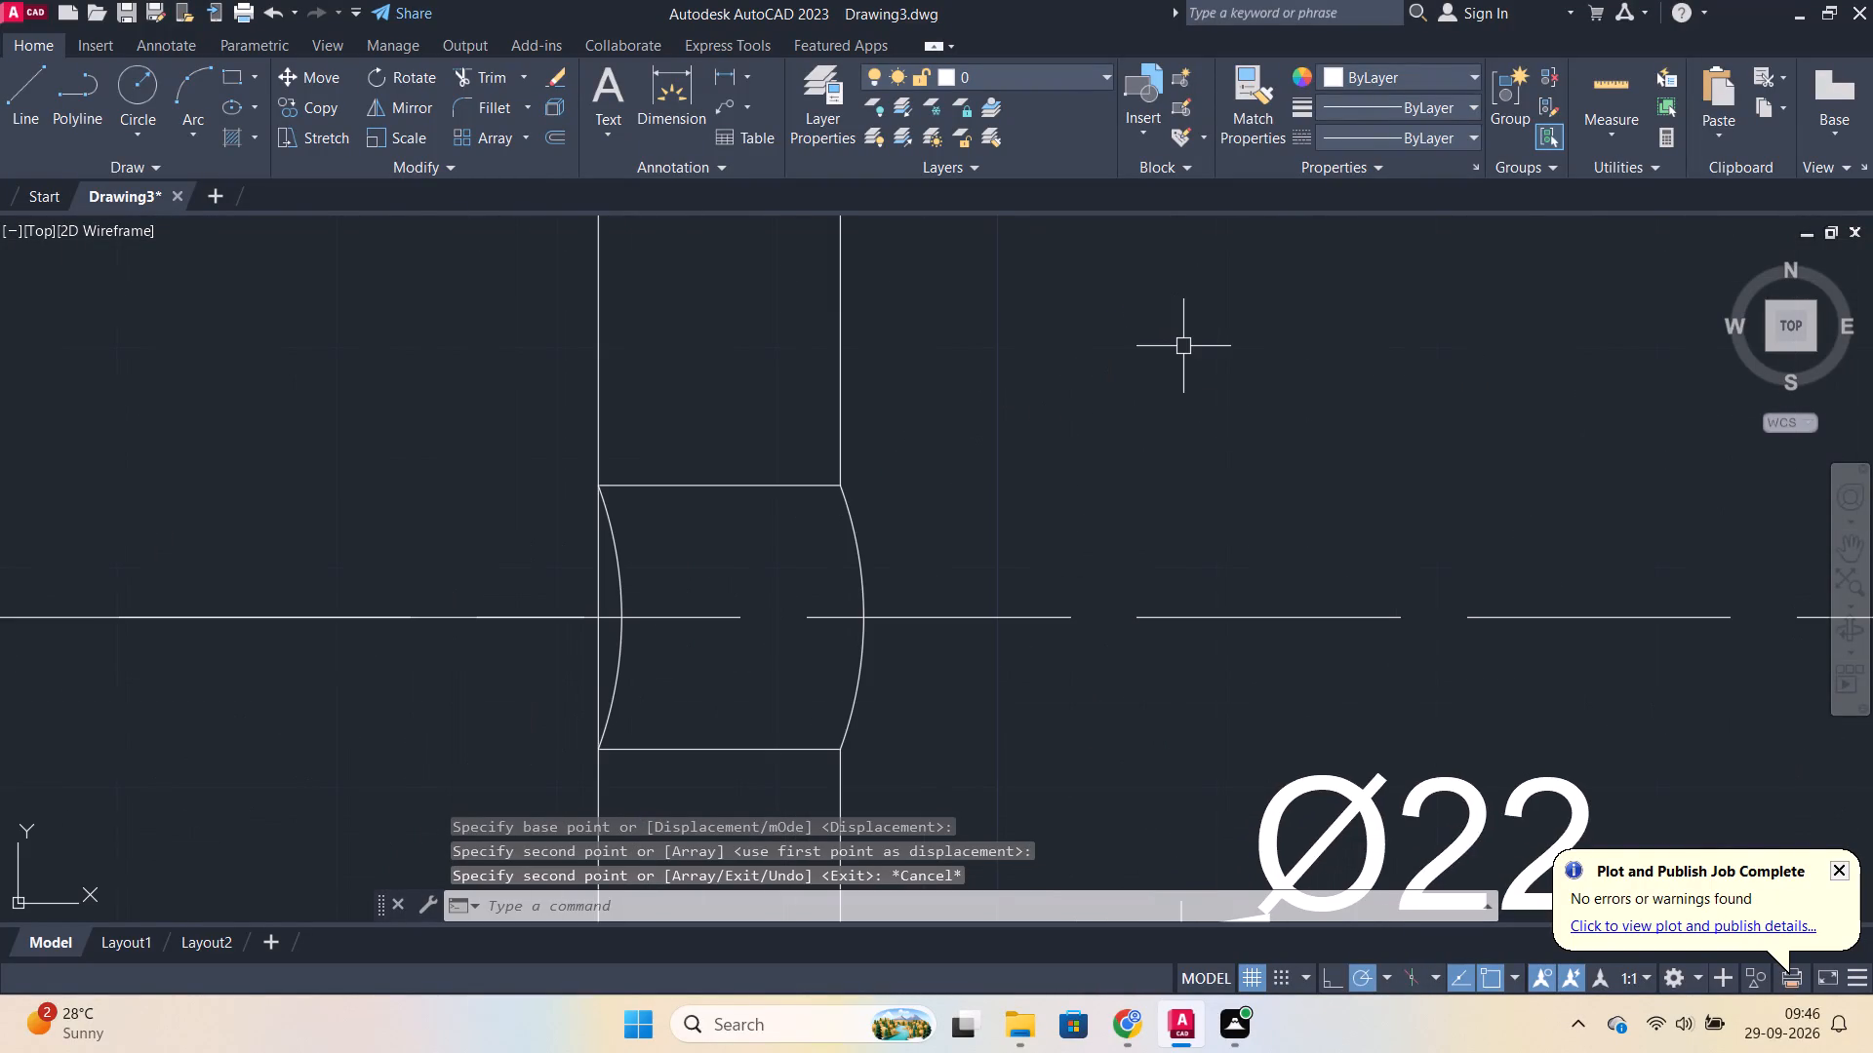
pyautogui.write('tr')
pyautogui.press('Return')
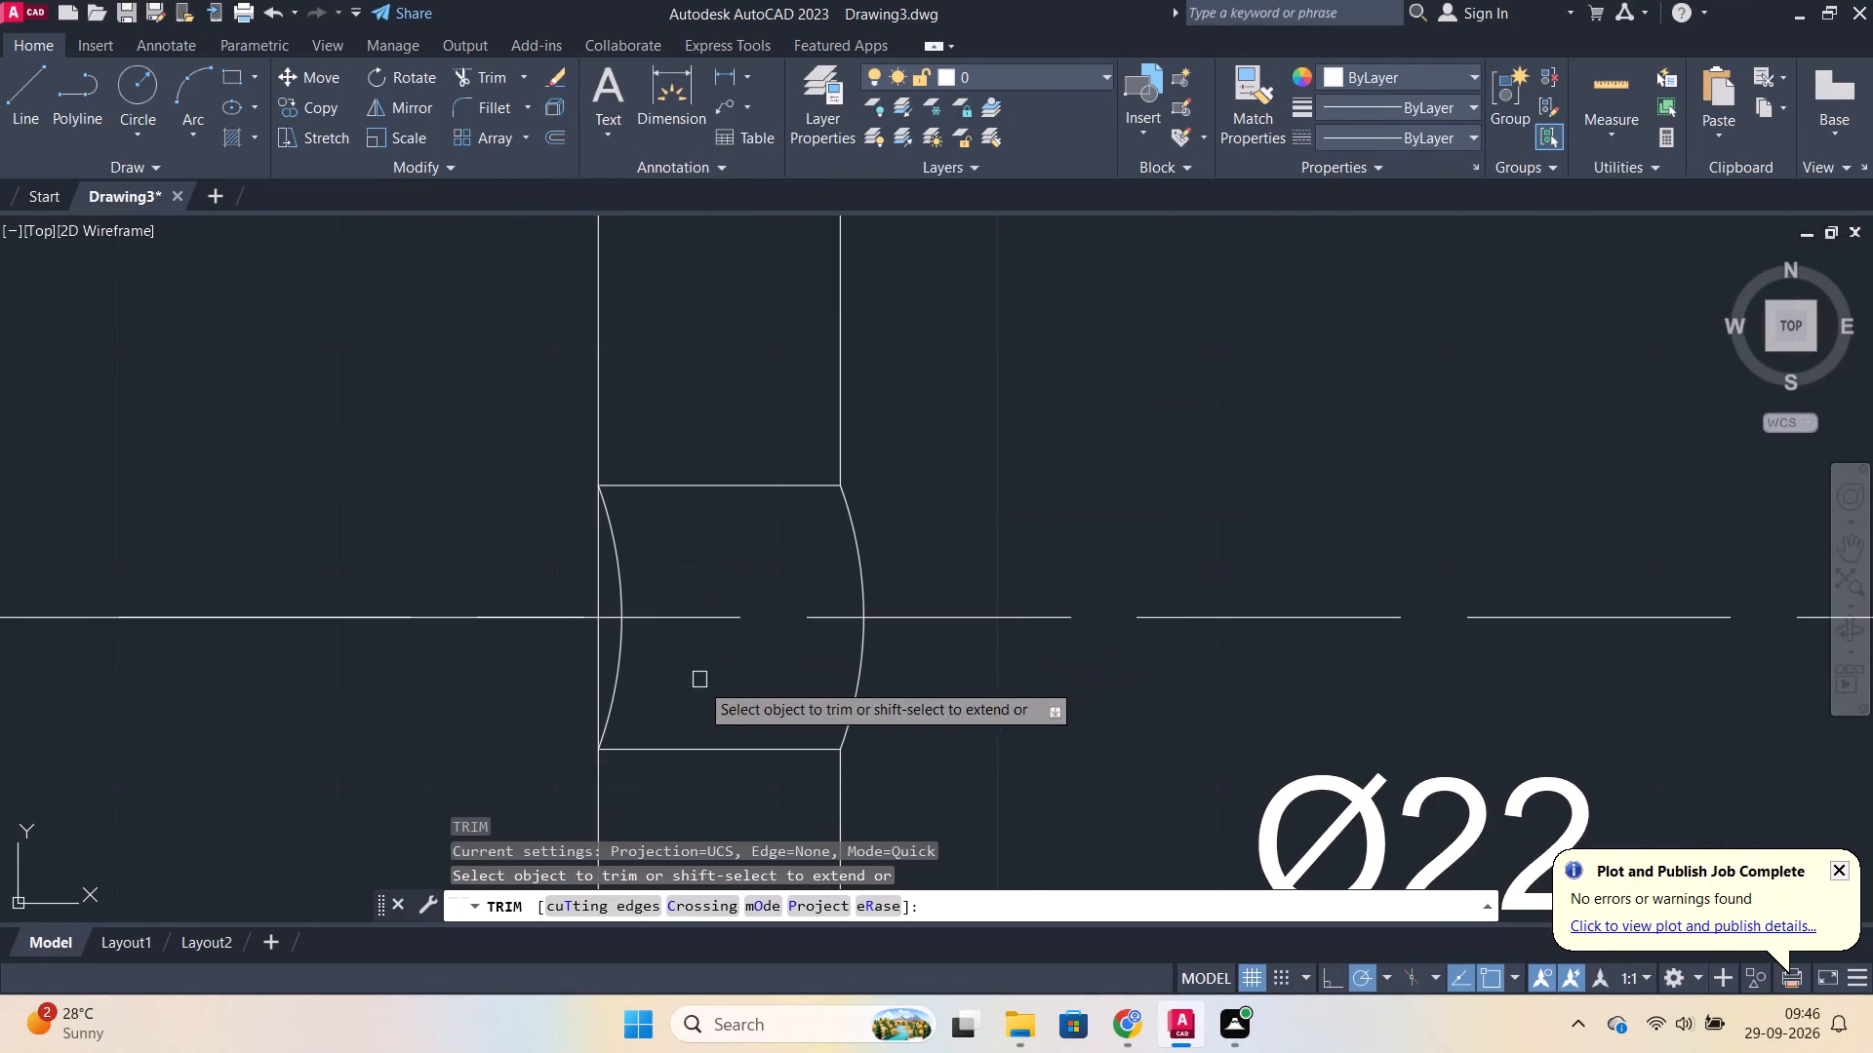
pyautogui.click(597, 672)
pyautogui.click(592, 552)
pyautogui.scroll(-3, 604, 541)
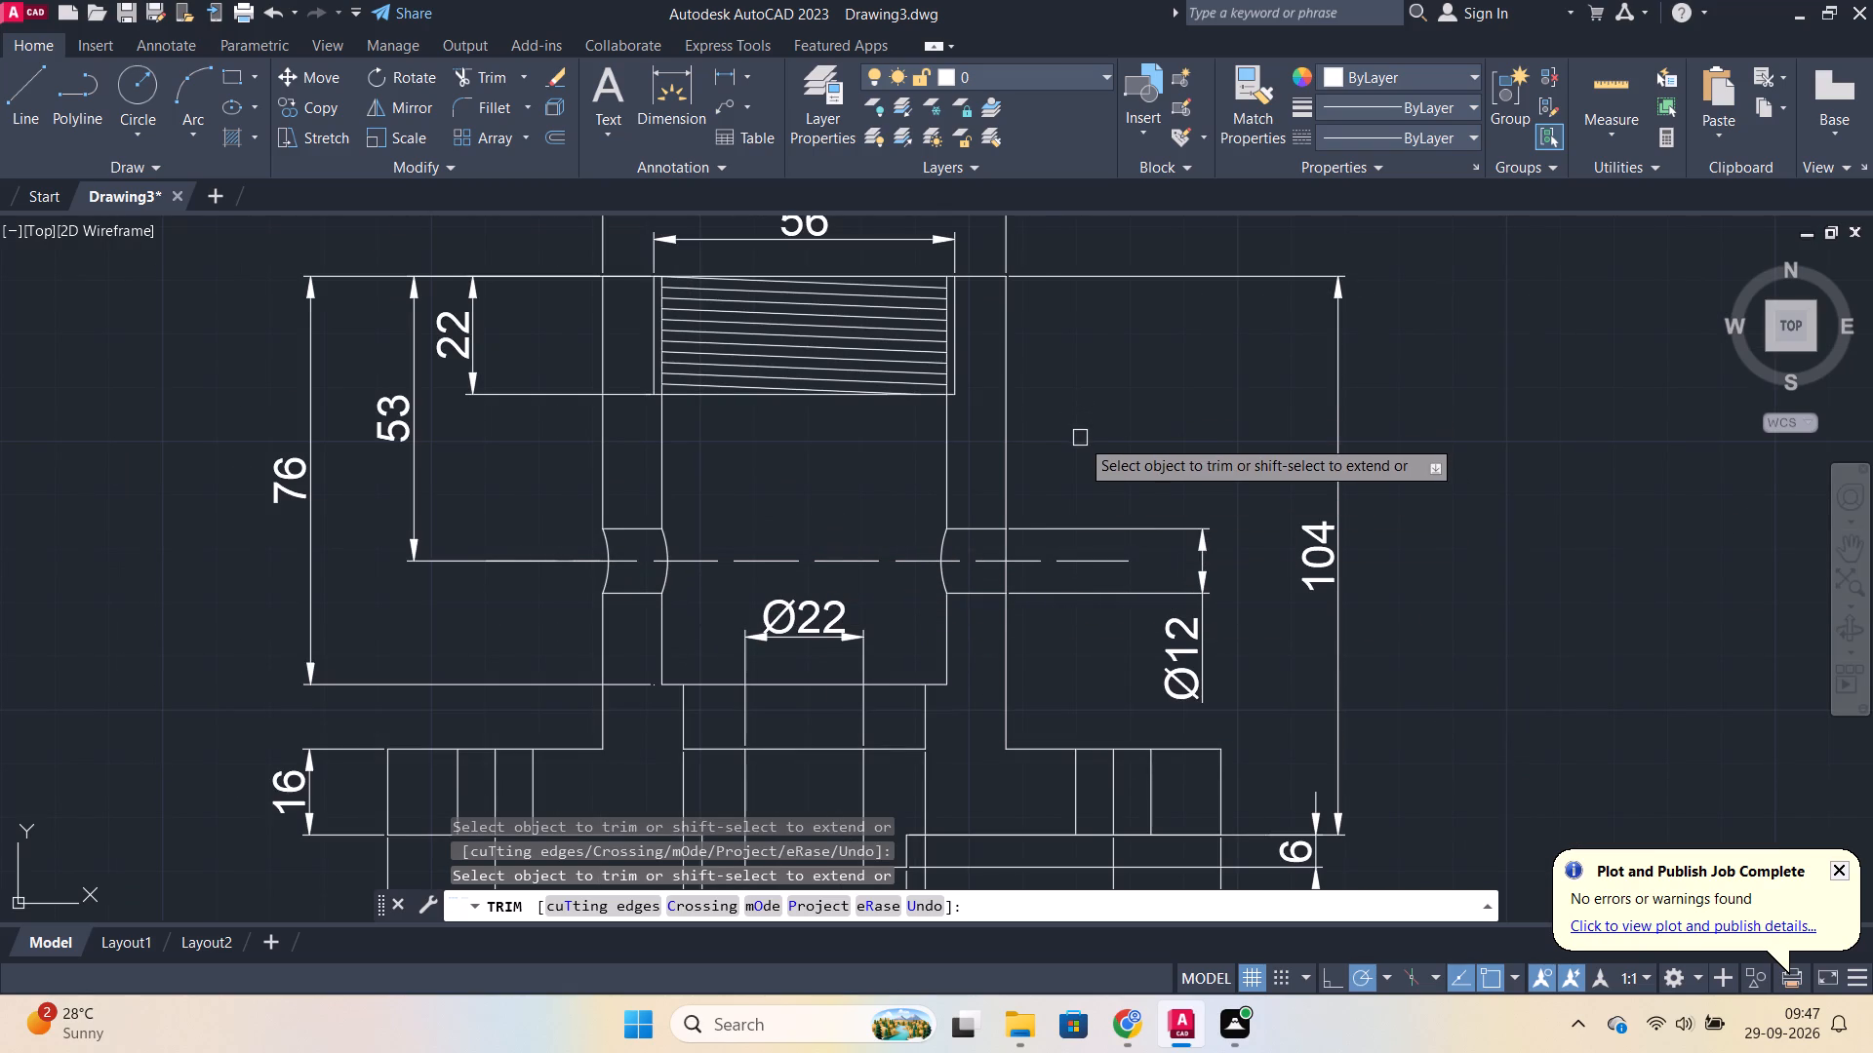
pyautogui.press('Escape')
# Copy the right inner intersection arc from its upper endpoint to the right cross hole's upper corner on the outer wall.
pyautogui.scroll(1, 1082, 458)
pyautogui.write('co')
pyautogui.press('Return')
pyautogui.click(857, 589)
pyautogui.press('Return')
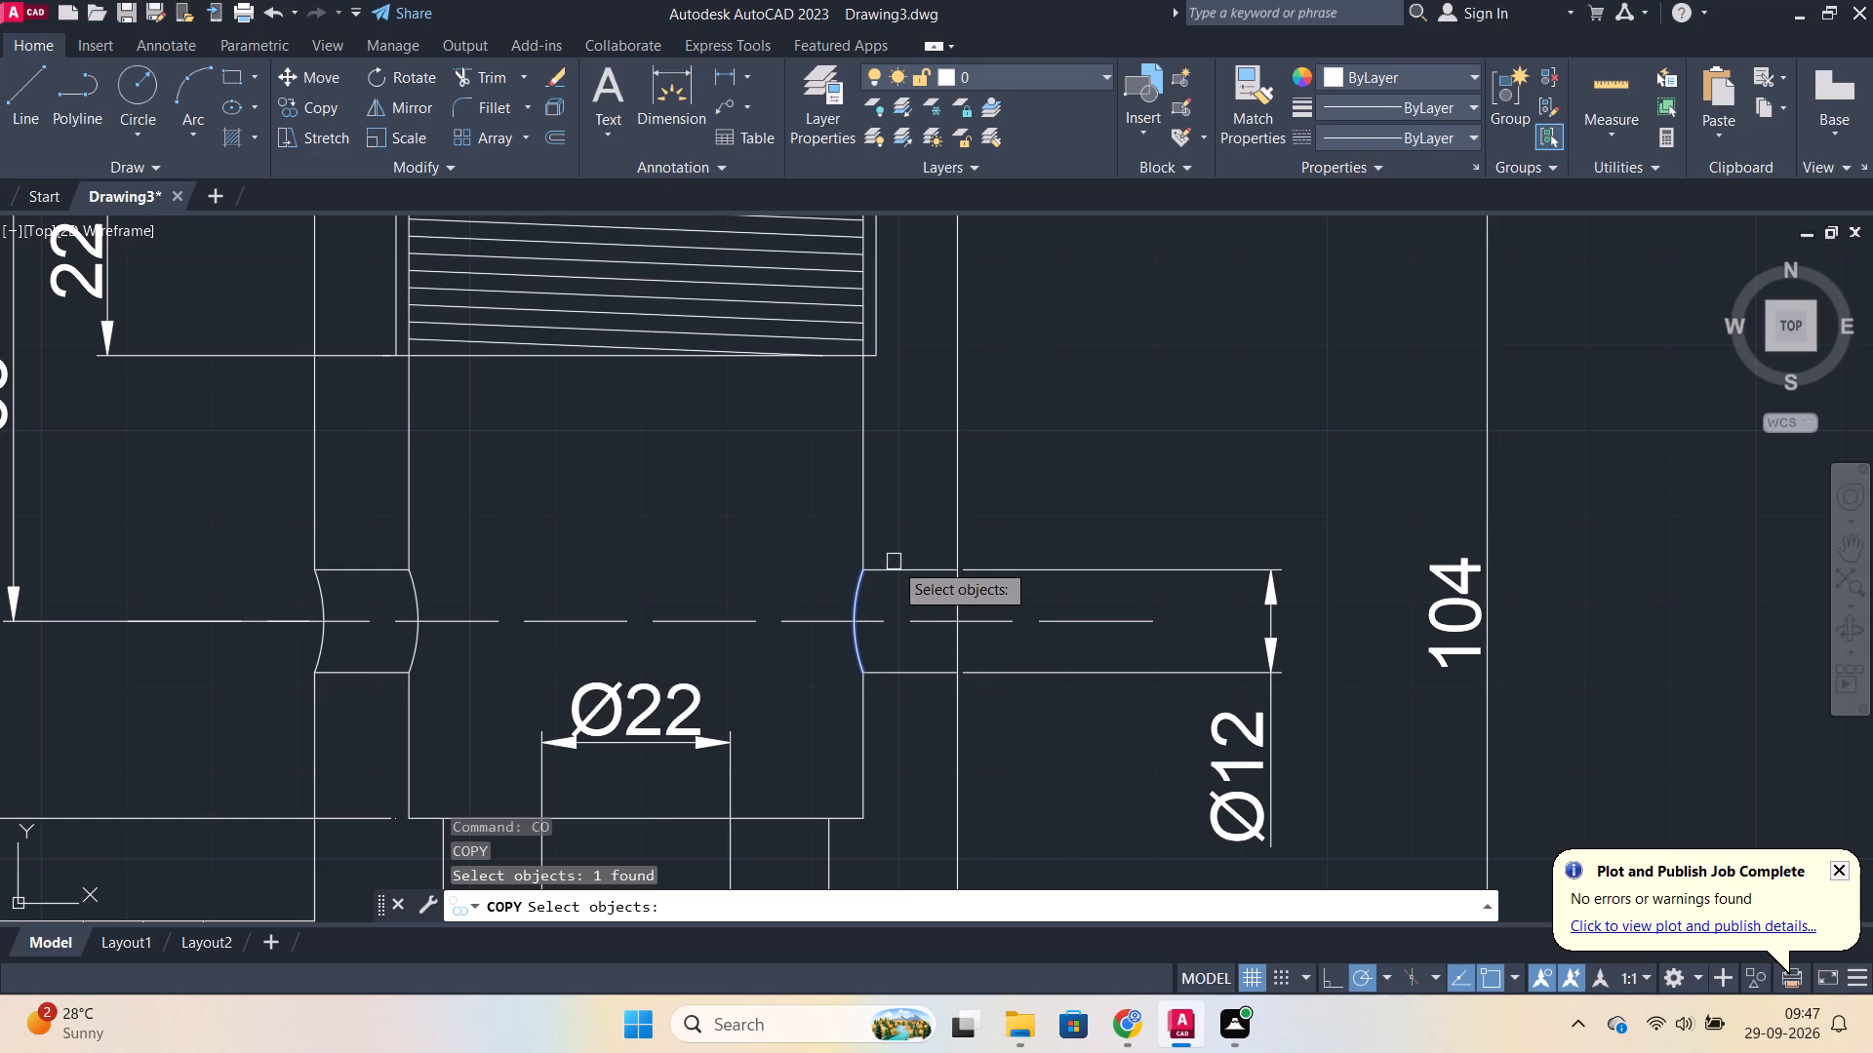
pyautogui.scroll(2, 848, 551)
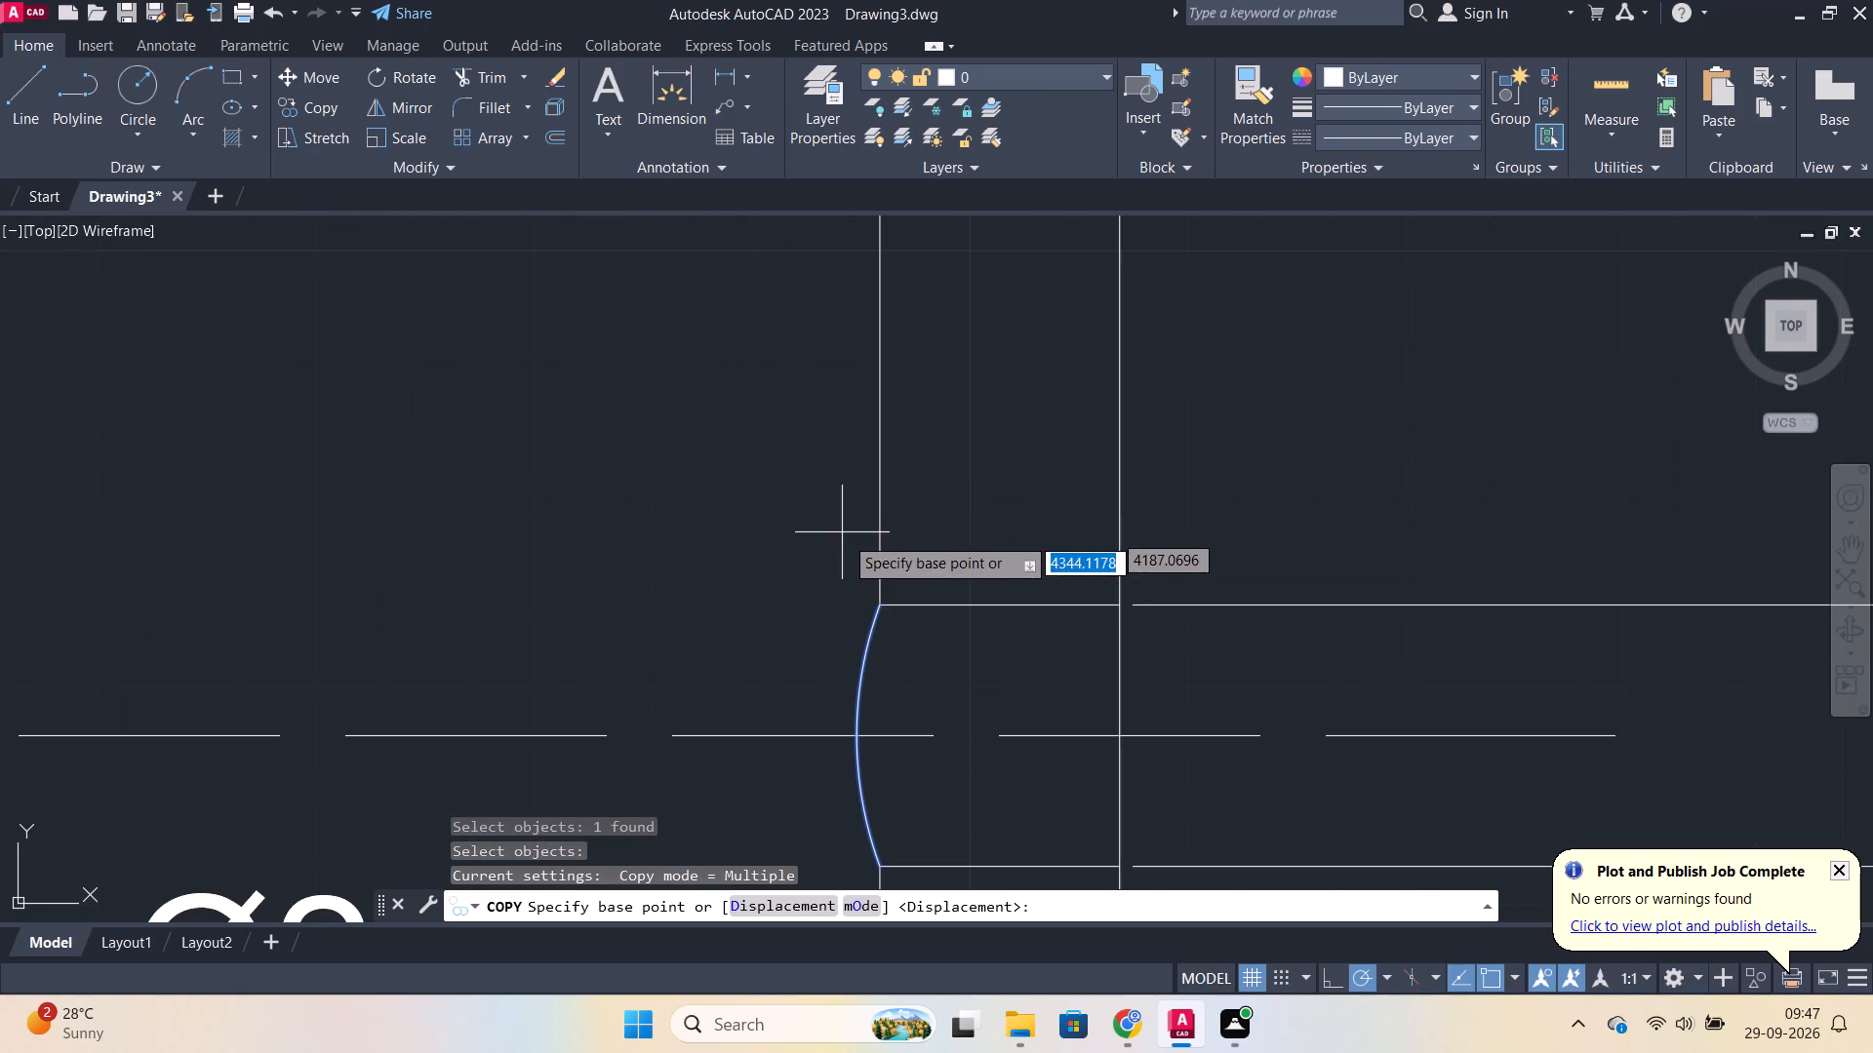
pyautogui.click(879, 605)
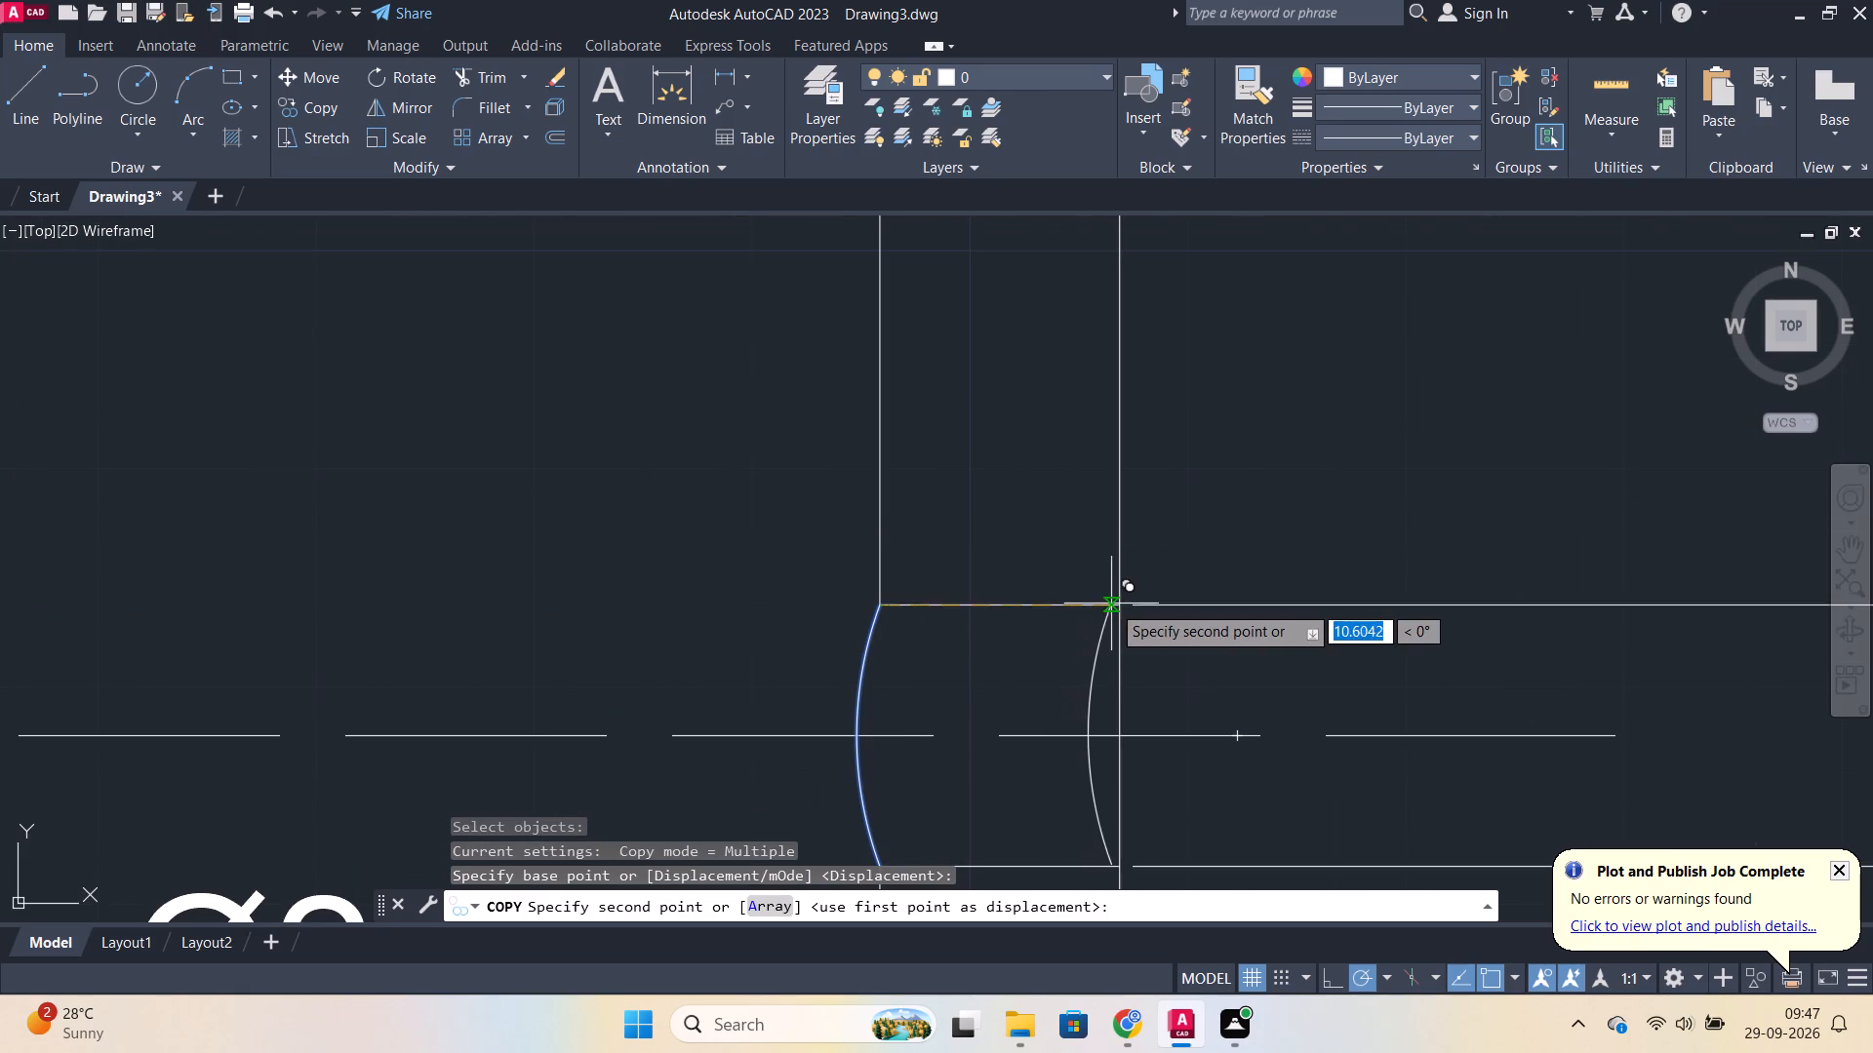
pyautogui.scroll(2, 1122, 604)
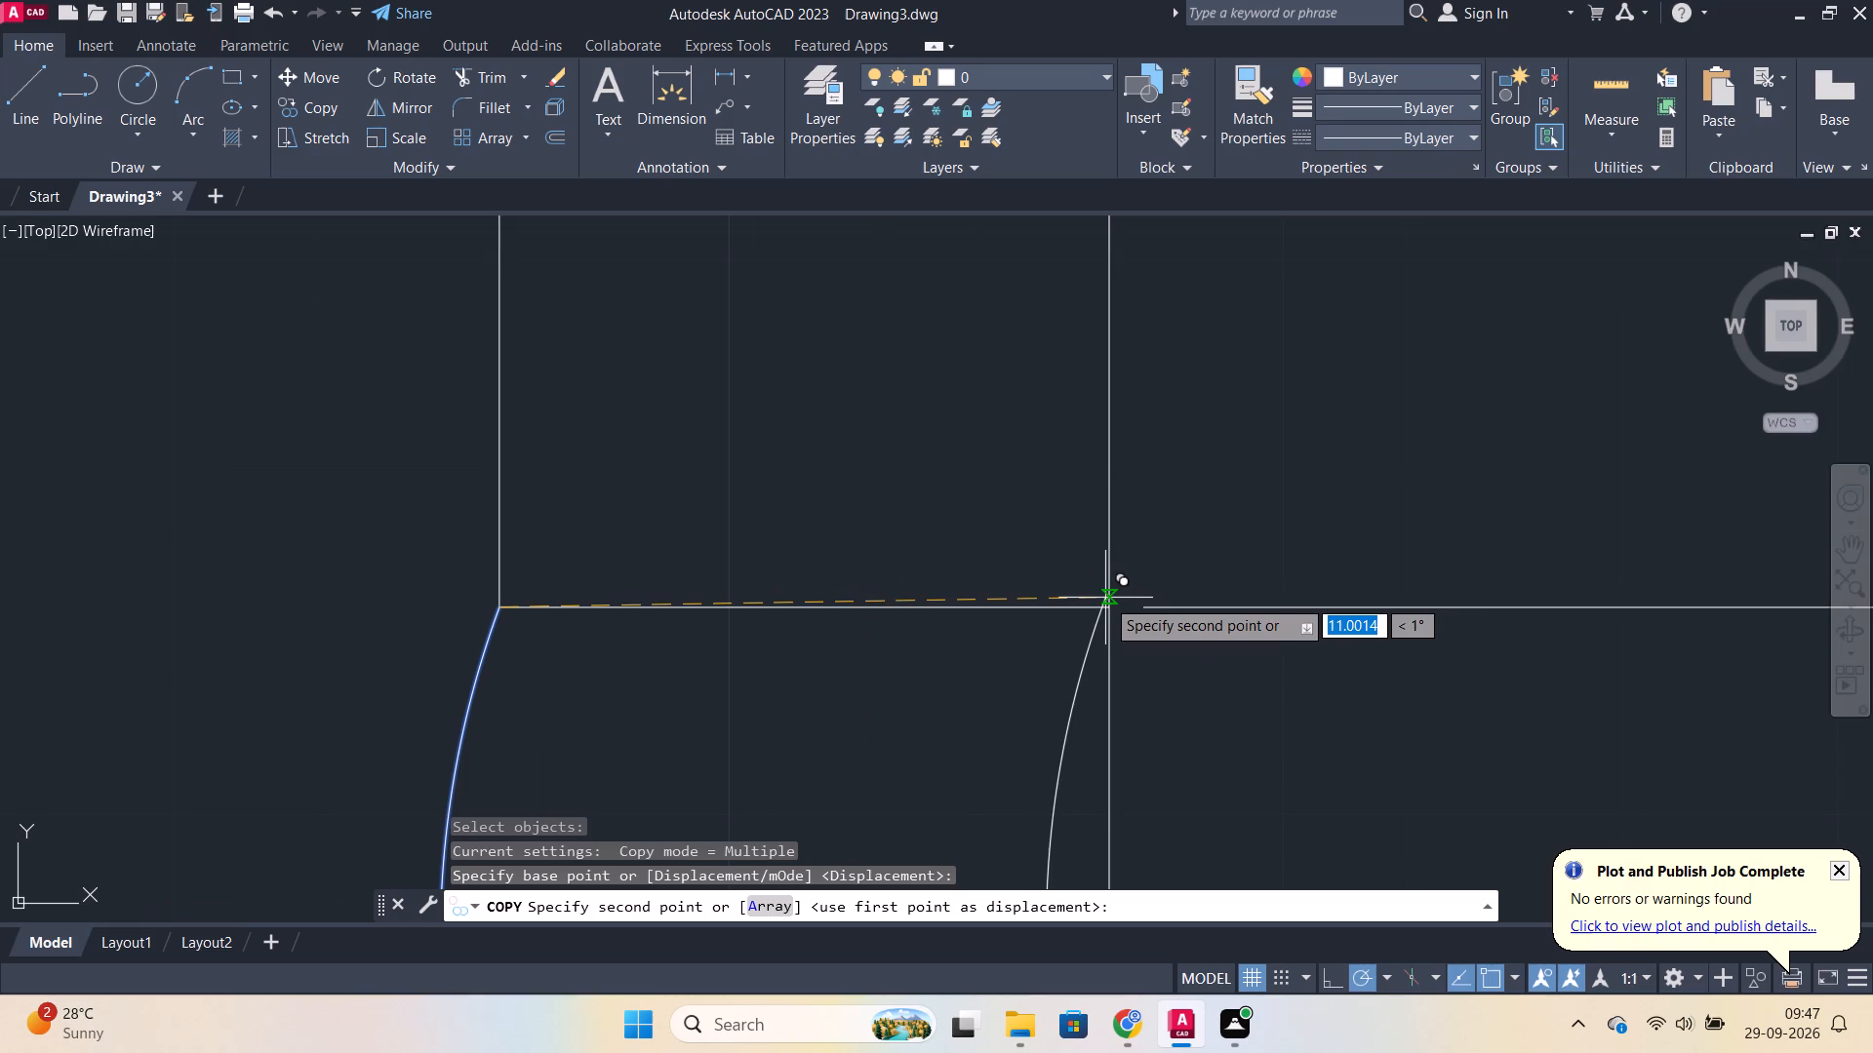
pyautogui.click(1108, 604)
pyautogui.scroll(-3, 1146, 560)
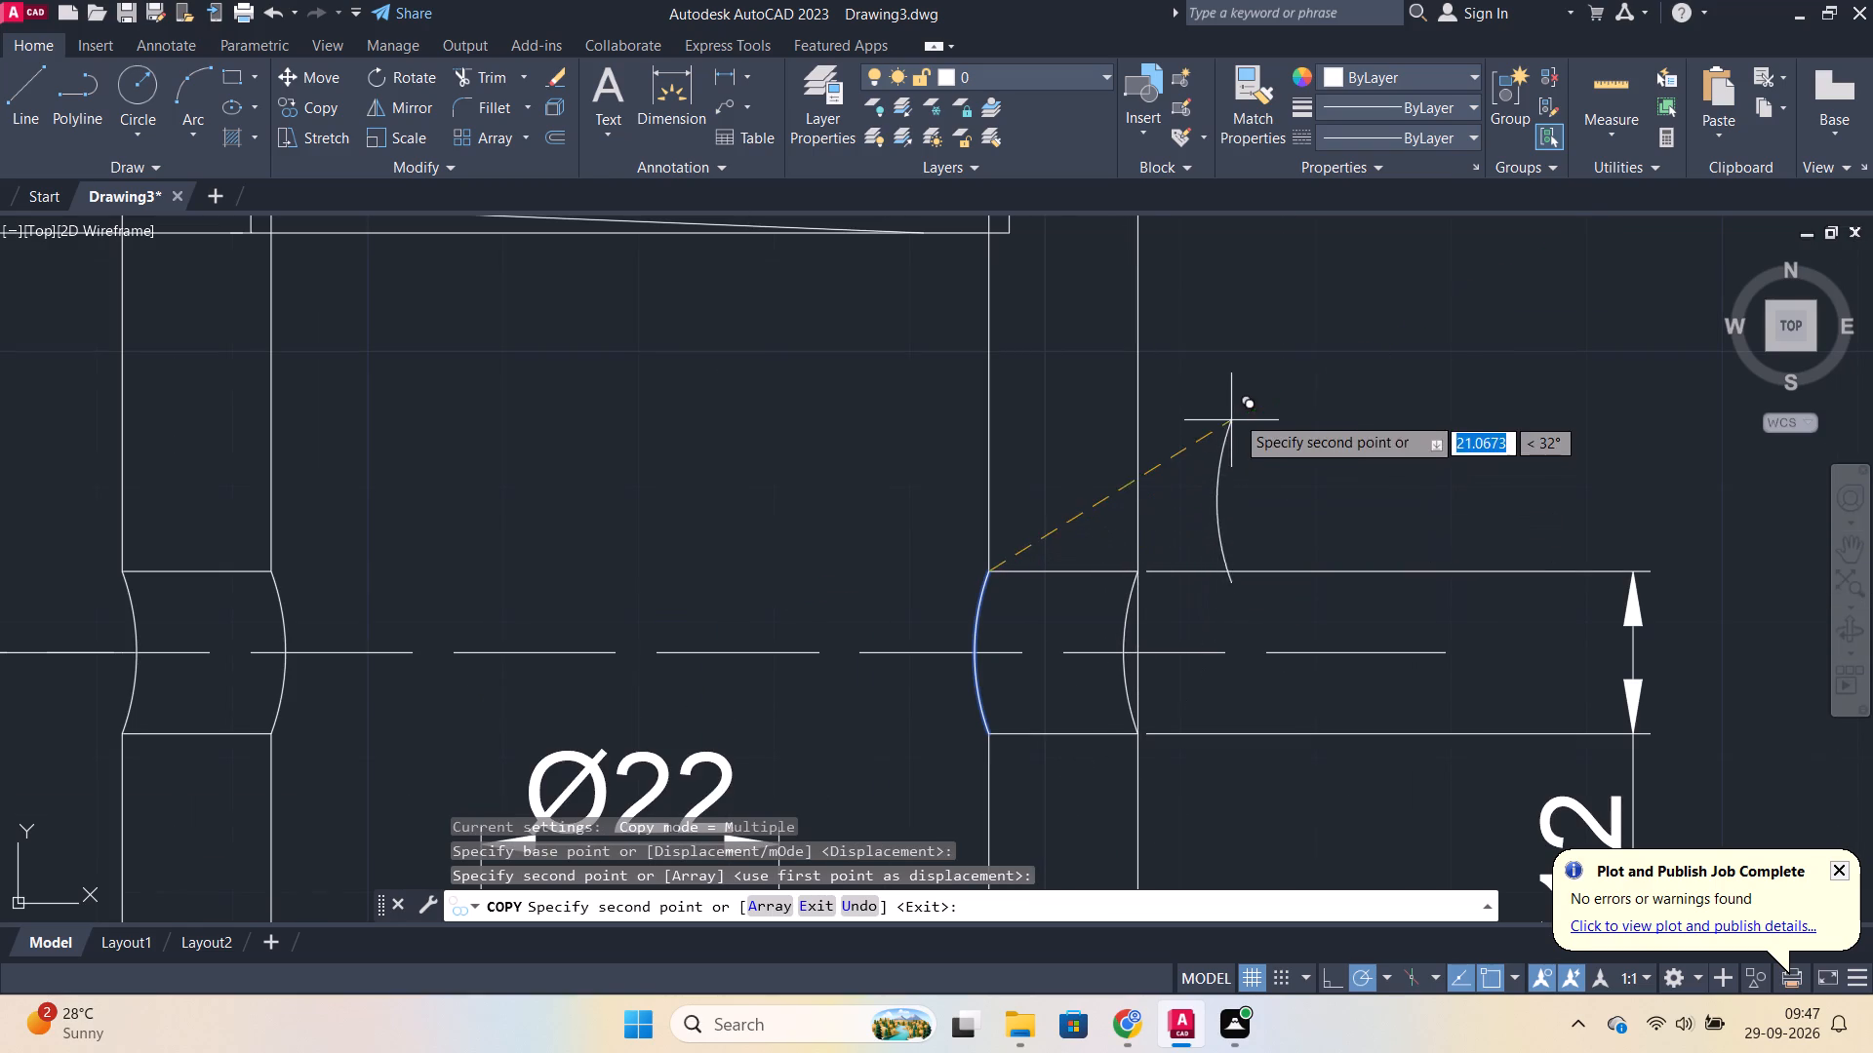
pyautogui.press('Escape')
# Trim the straight right outer wall line between the cross hole's upper and lower edges.
pyautogui.write('tr')
pyautogui.press('Return')
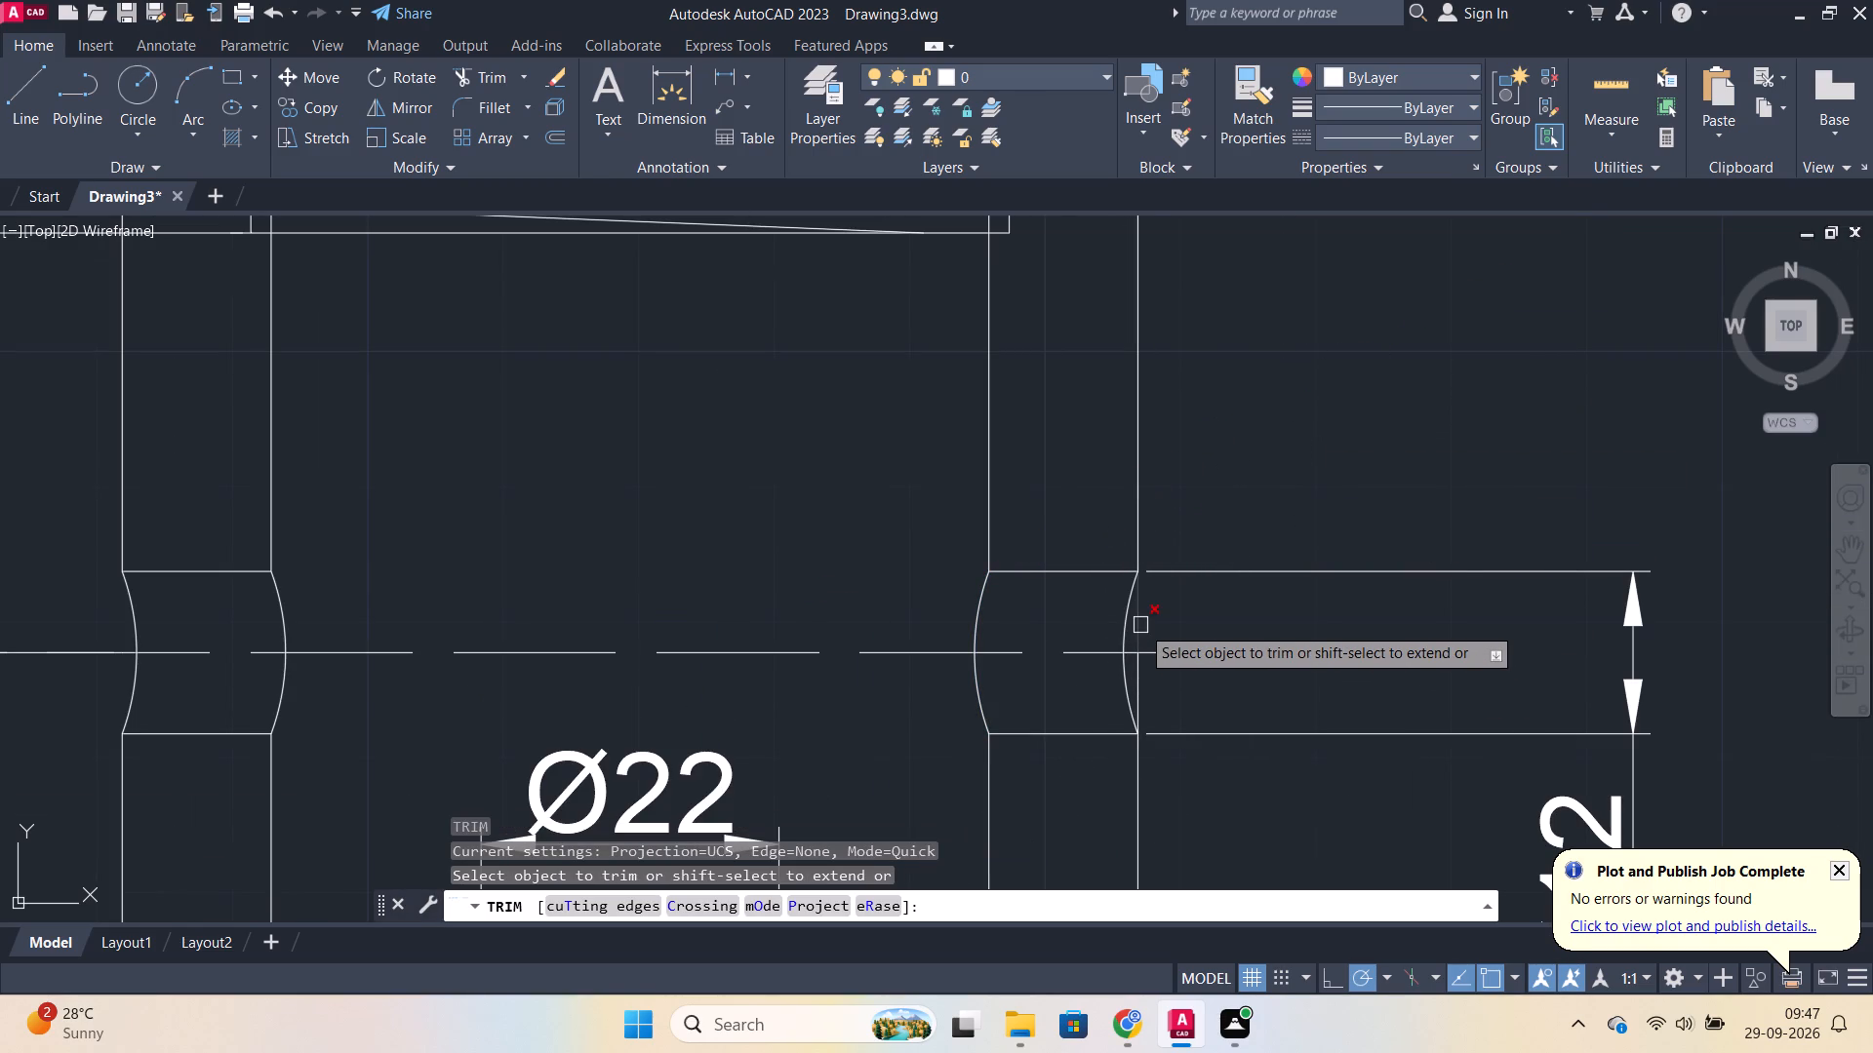
pyautogui.click(1140, 625)
pyautogui.click(1145, 669)
pyautogui.scroll(-3, 1193, 609)
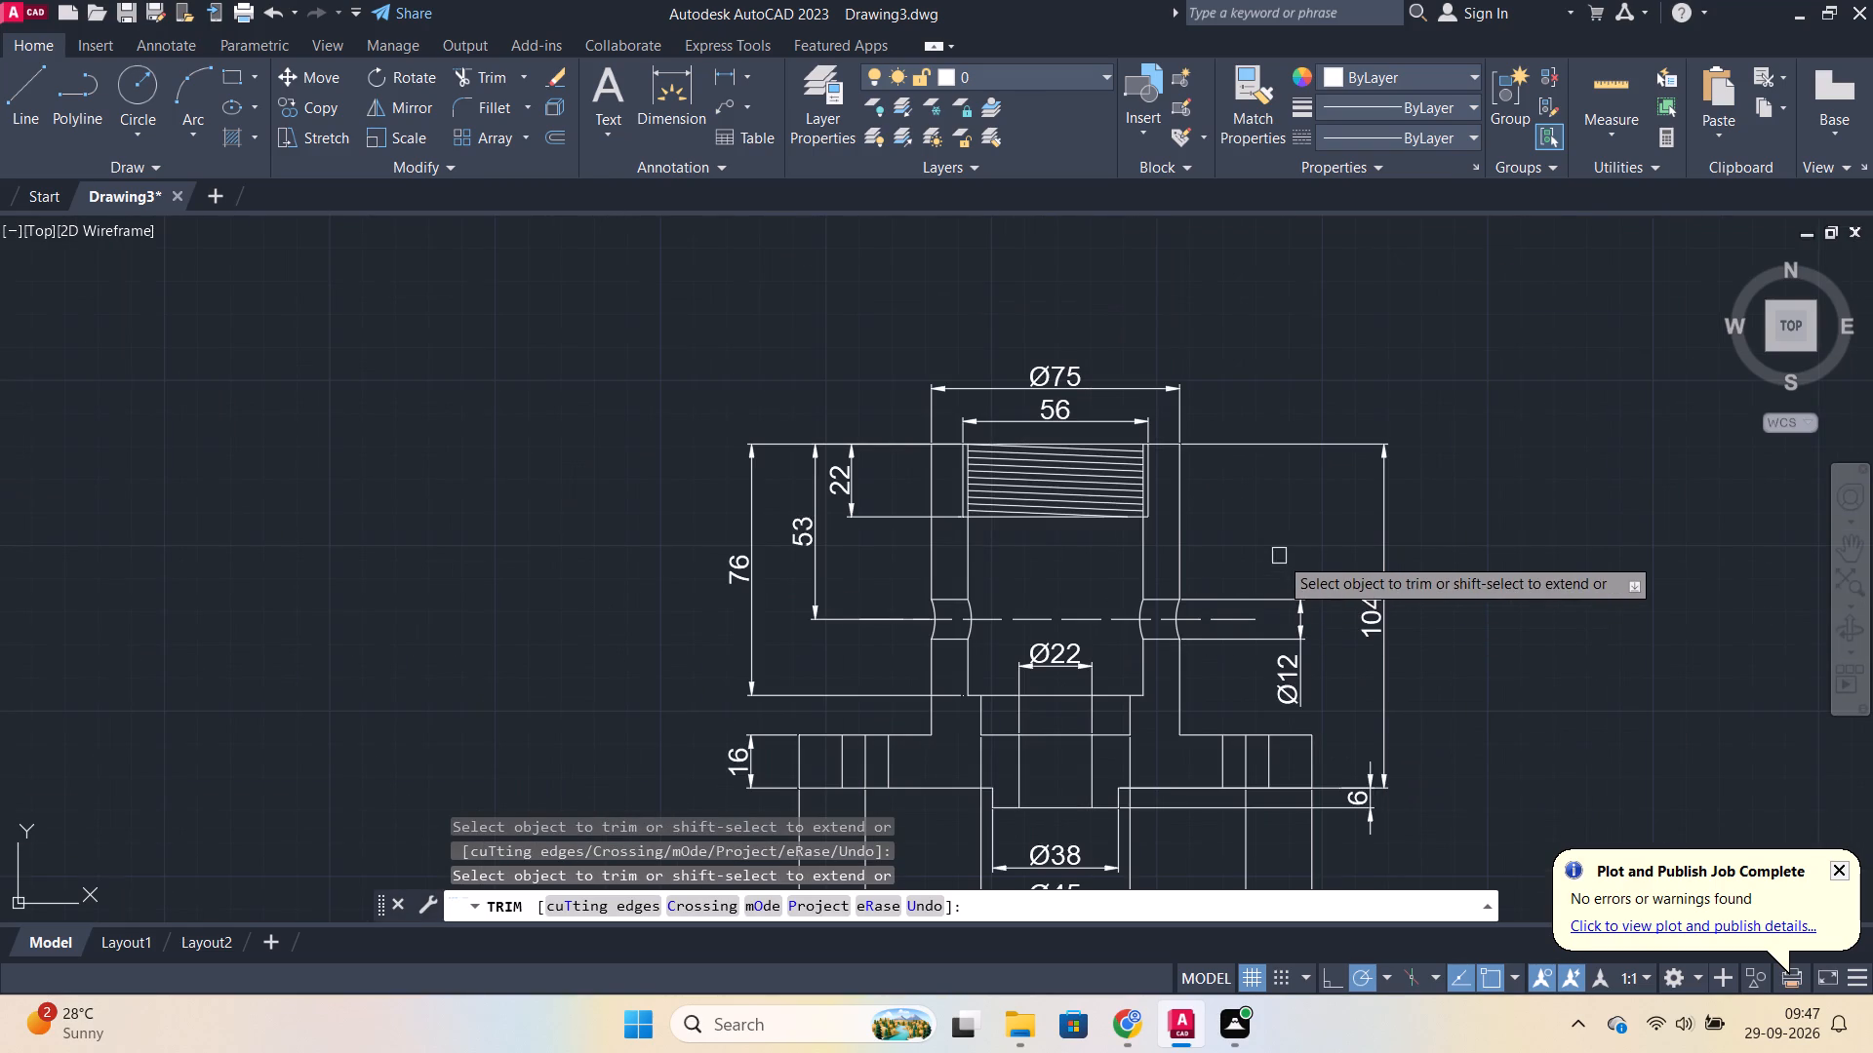
pyautogui.press('Escape')
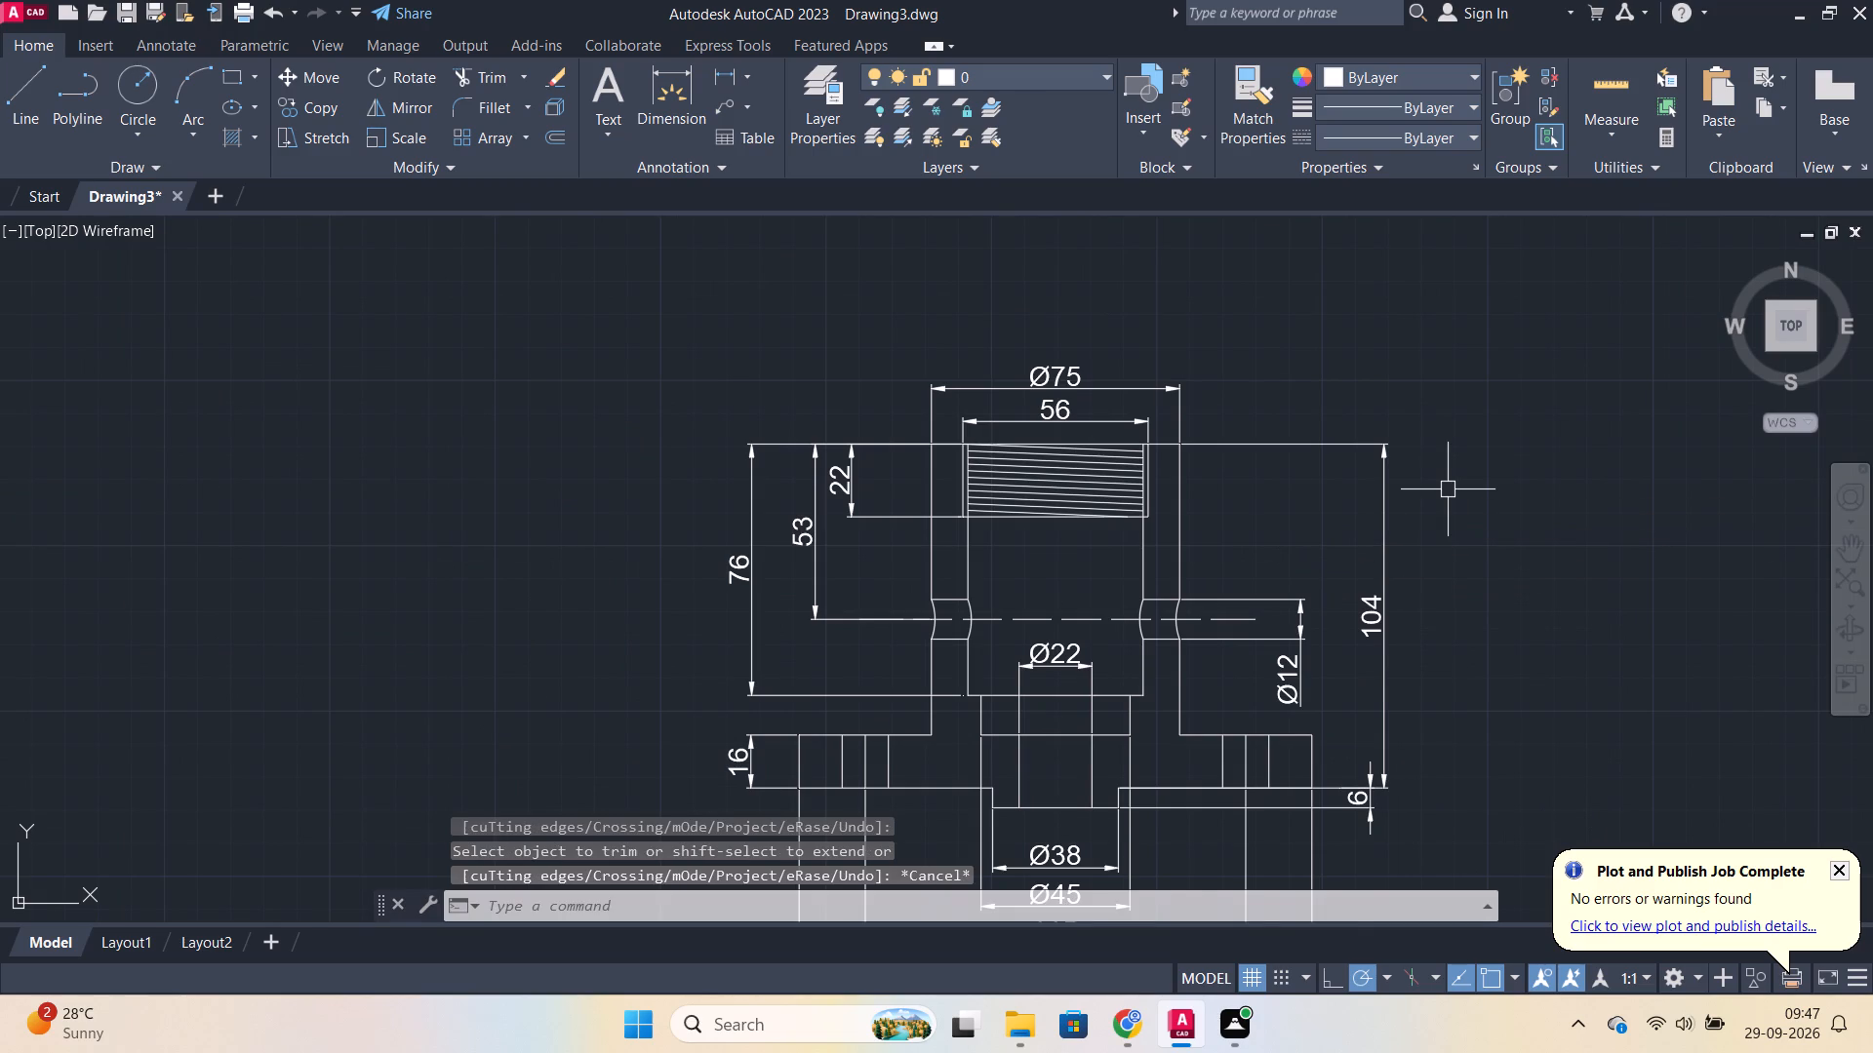
# Start a multiline text box just below the 155 dimension, between the sectioned view and the top view.
pyautogui.scroll(-2, 1448, 489)
pyautogui.scroll(1, 1513, 585)
pyautogui.moveTo(1483, 584); pyautogui.dragTo(1368, 542, button='middle')
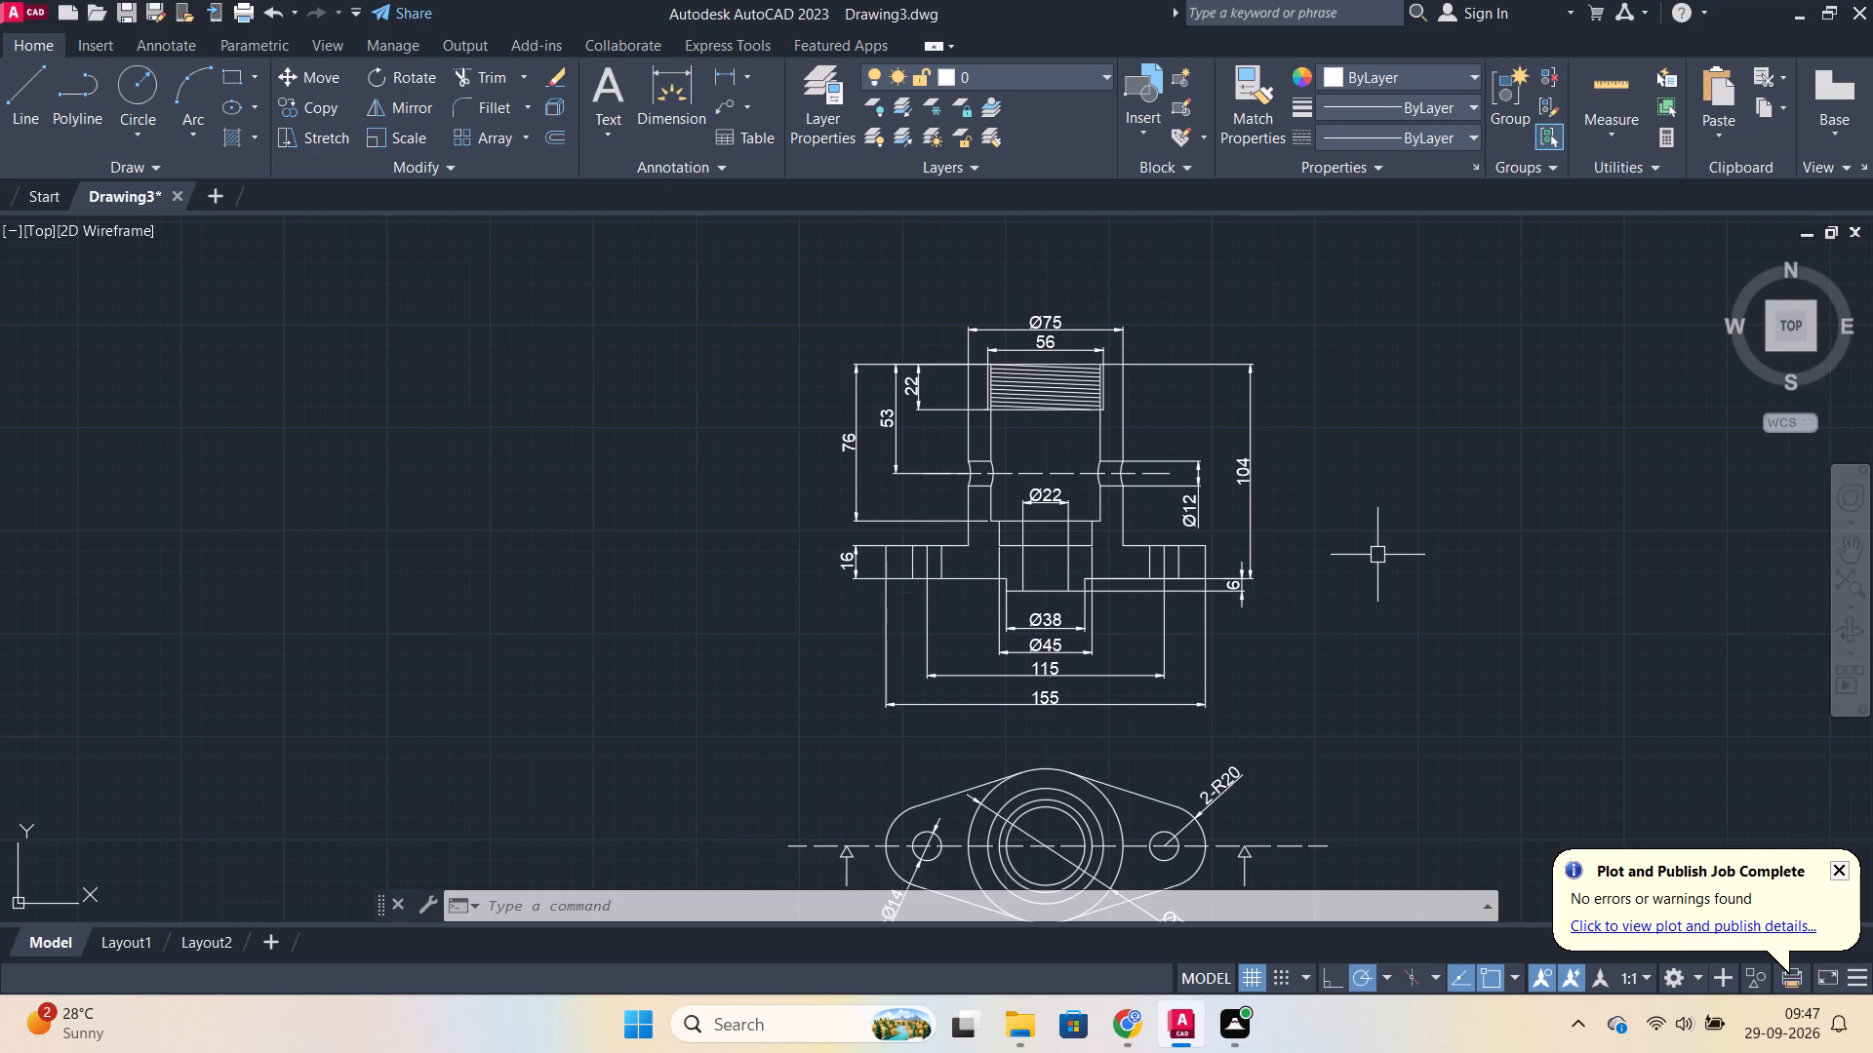
pyautogui.moveTo(1382, 580); pyautogui.dragTo(1311, 545, button='middle')
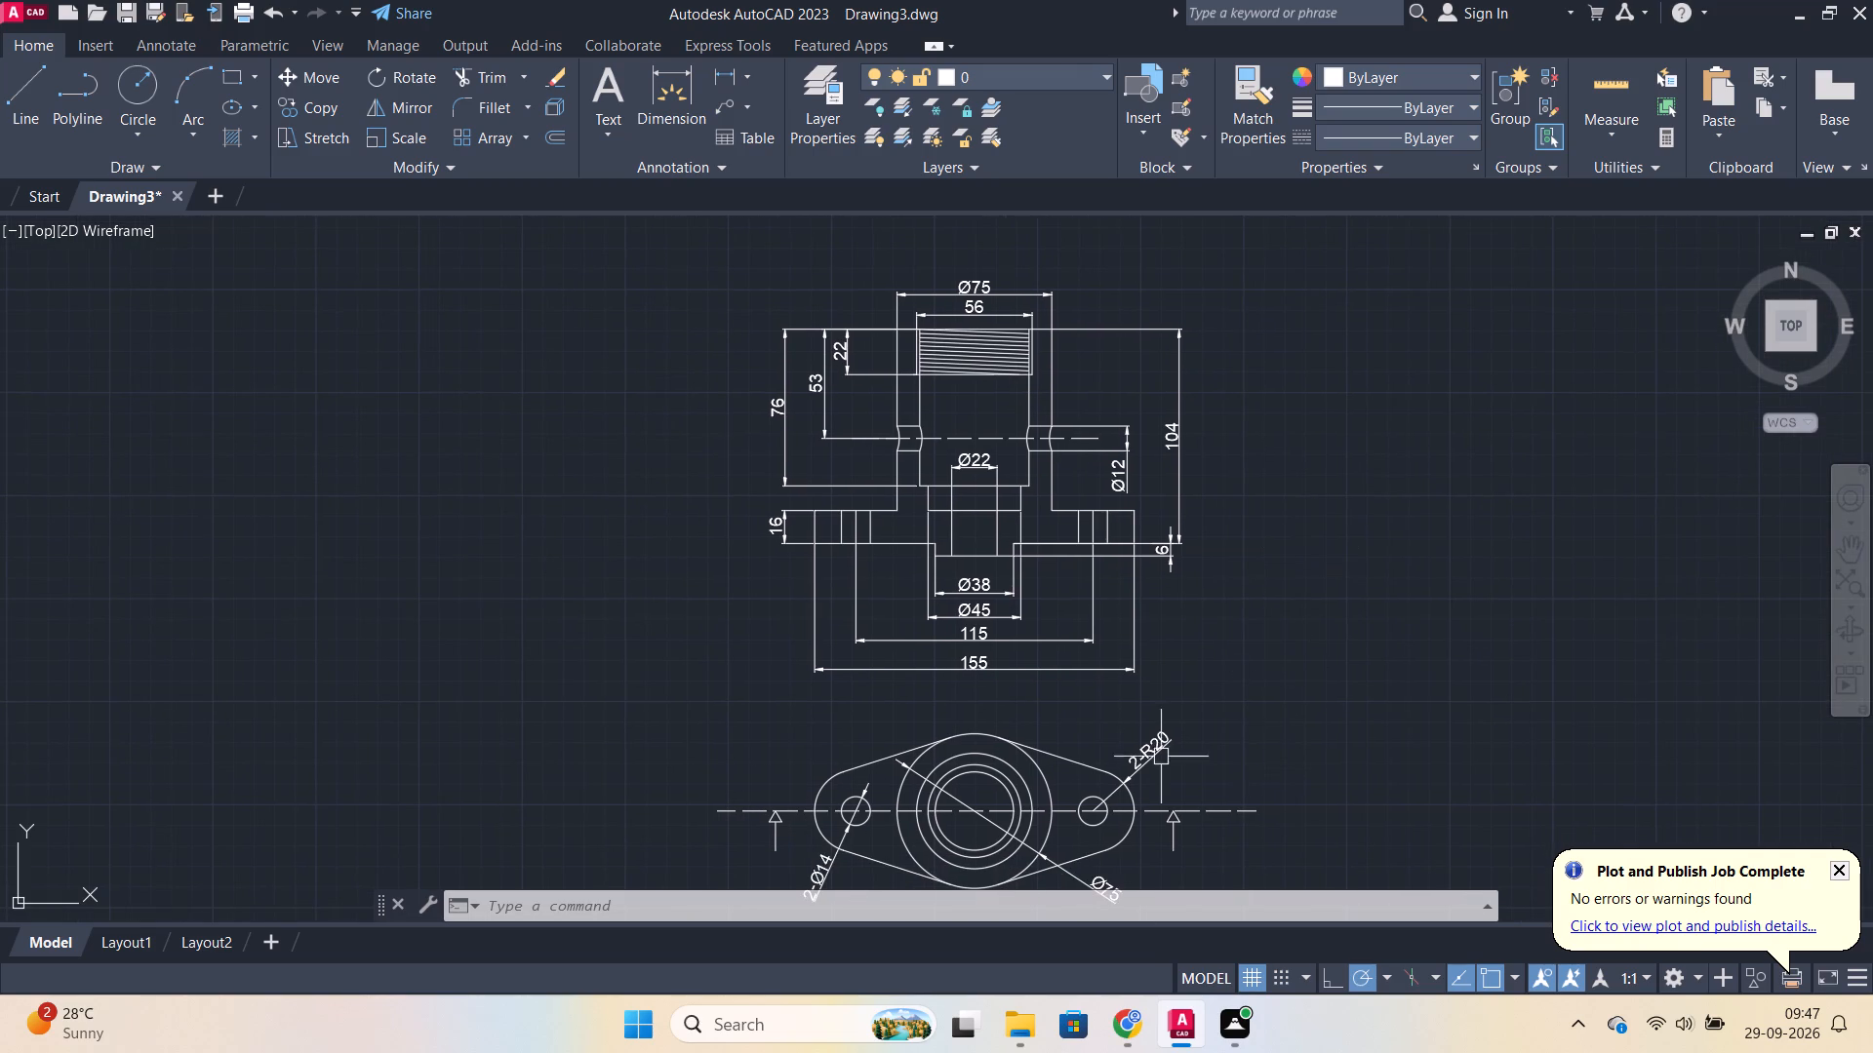
pyautogui.click(976, 693)
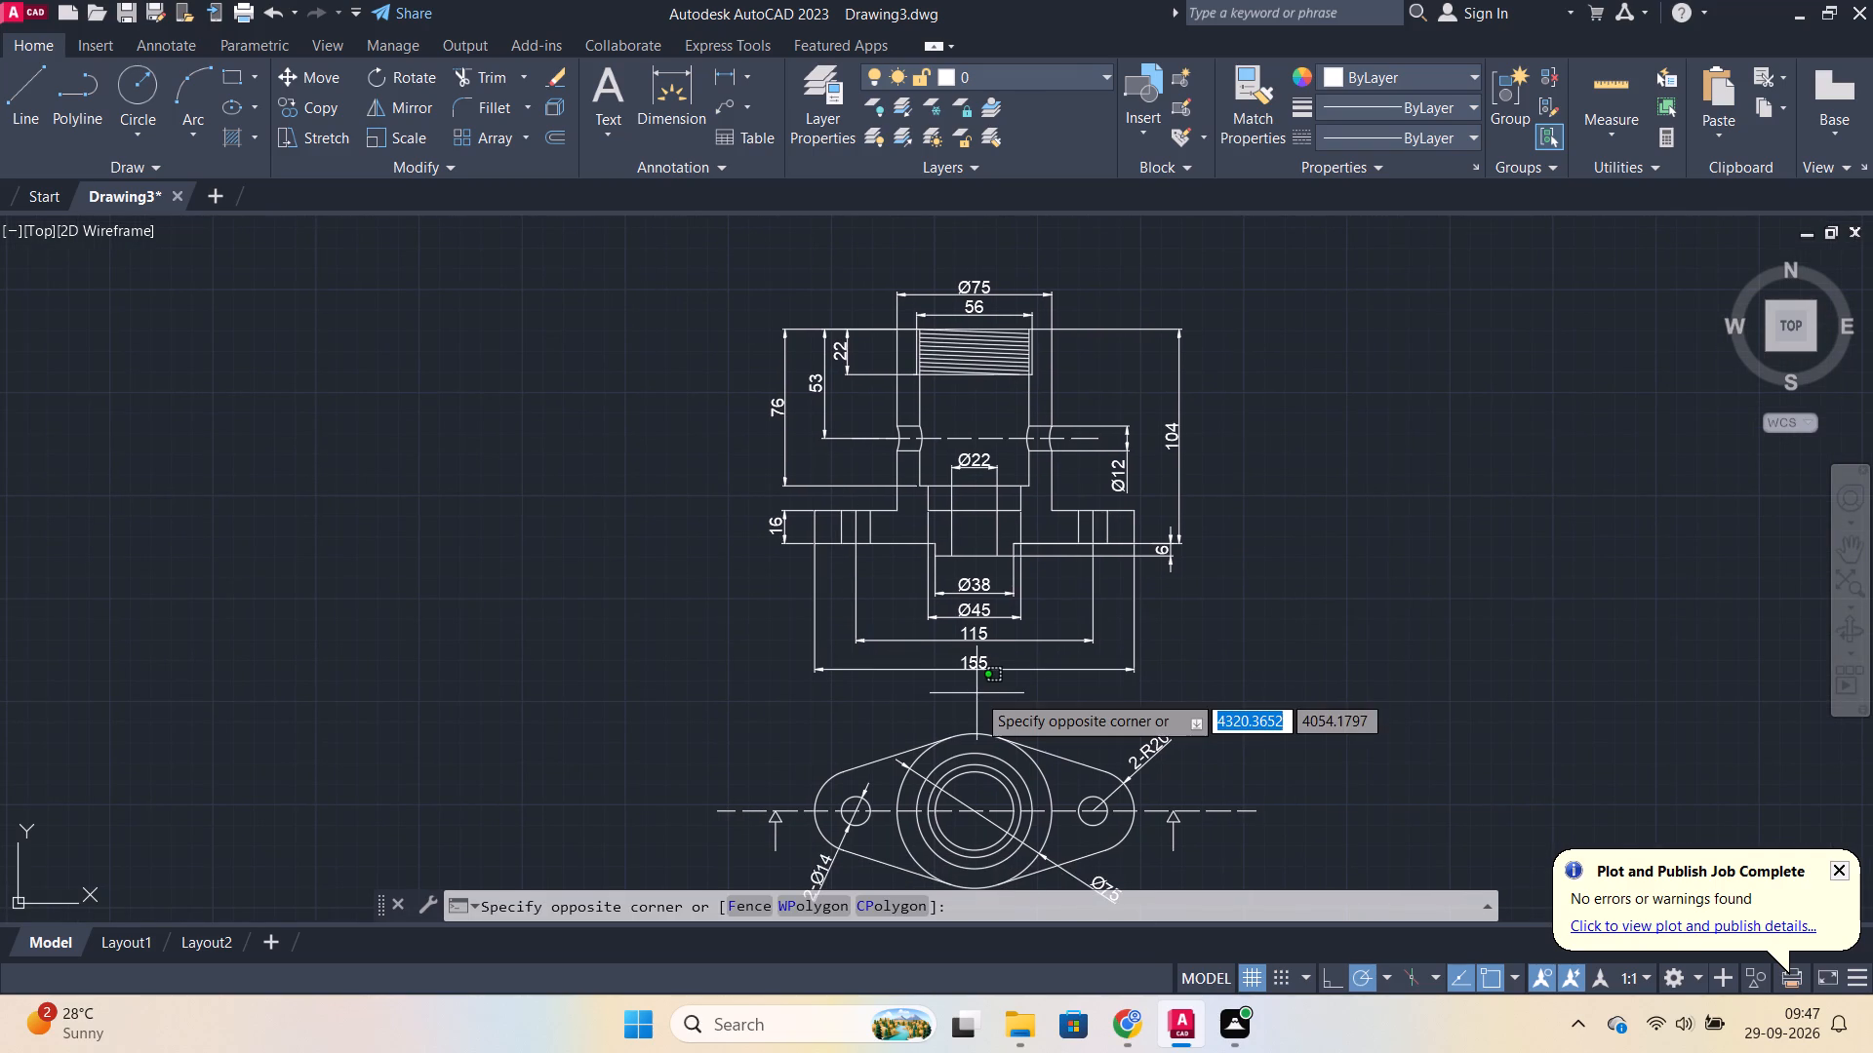
pyautogui.press('Escape')
pyautogui.write('mt')
pyautogui.press('Return')
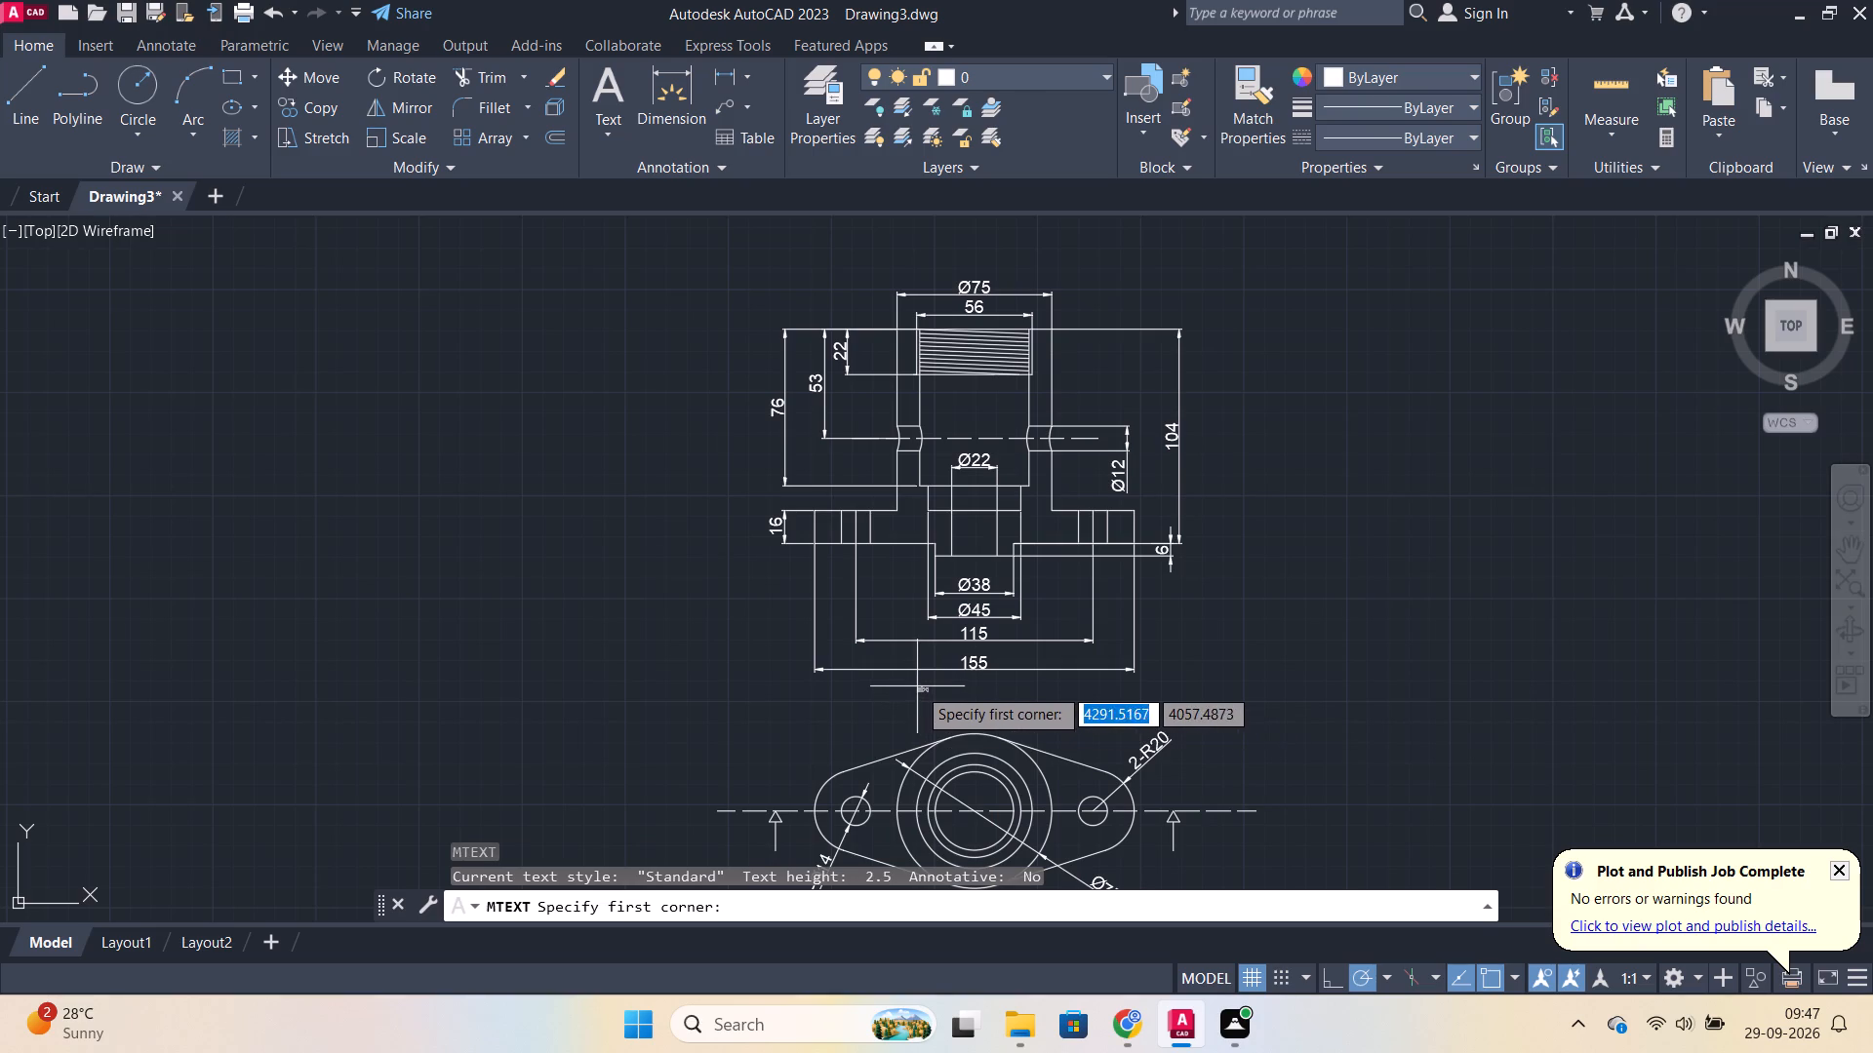
pyautogui.scroll(1, 897, 713)
pyautogui.click(866, 658)
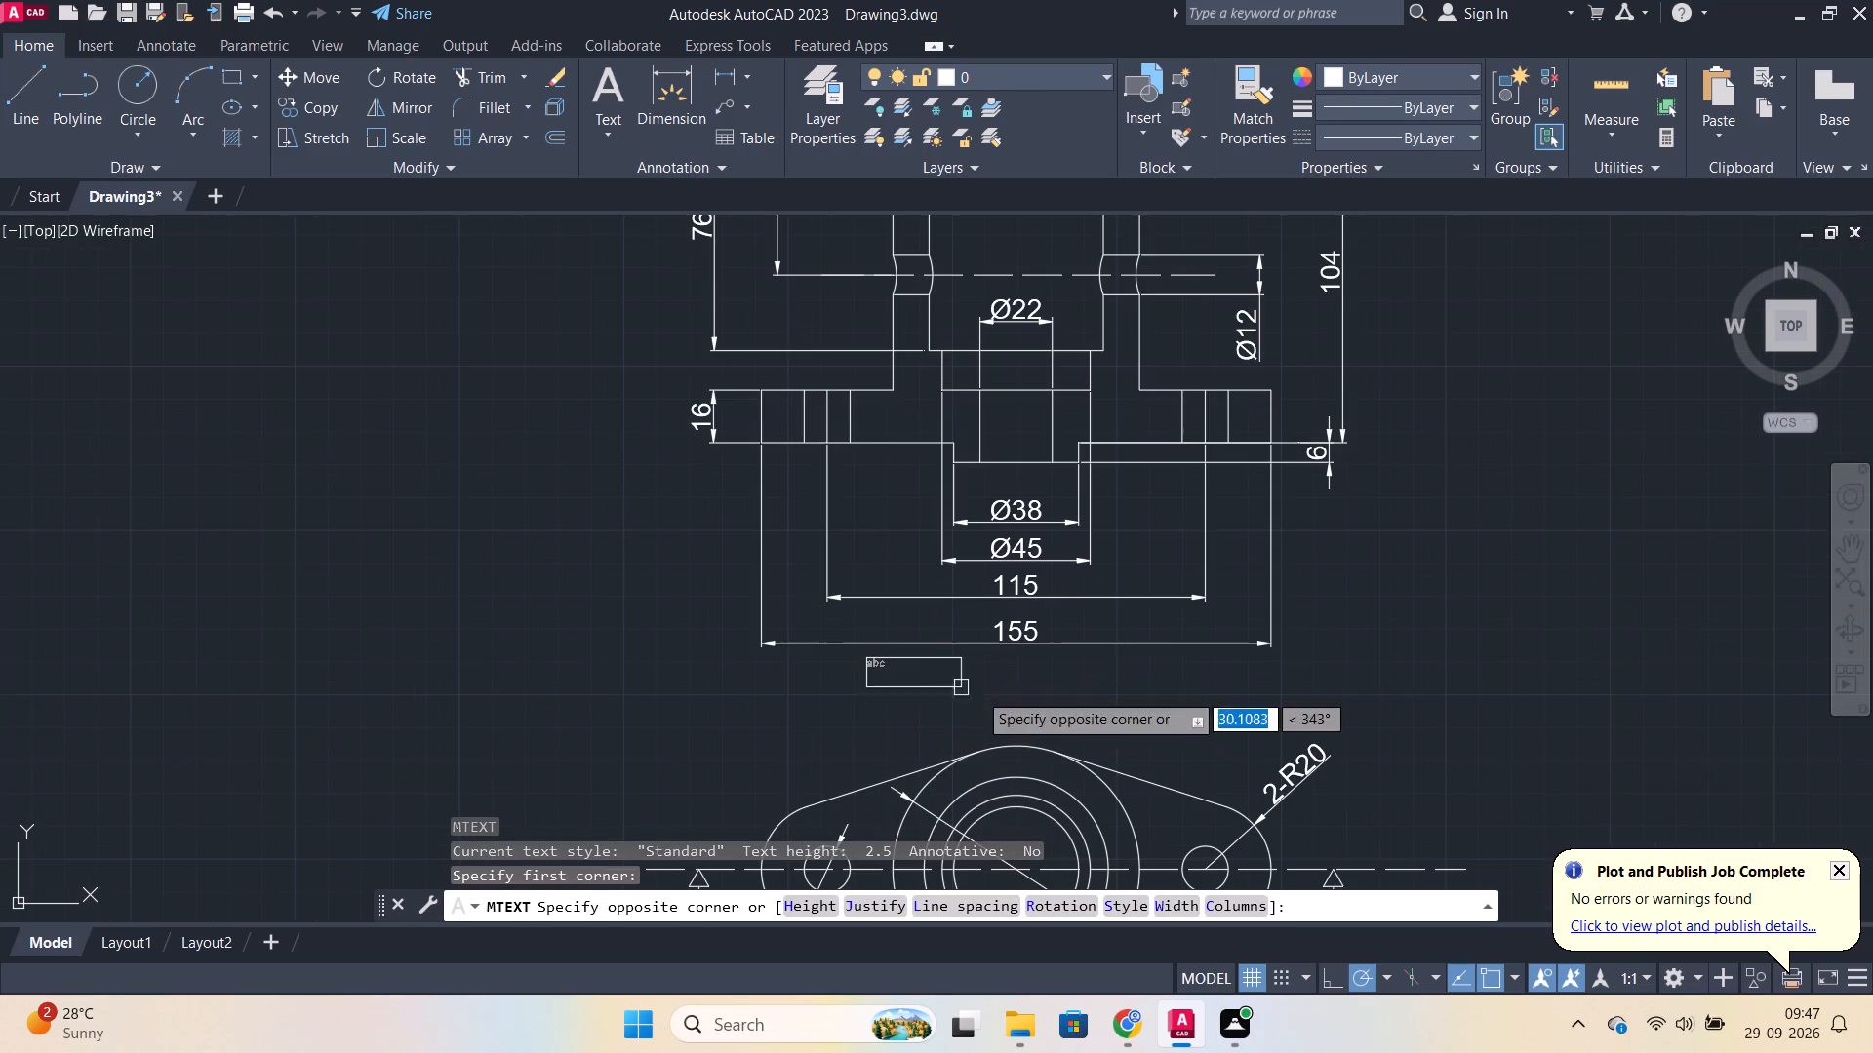
pyautogui.click(1252, 719)
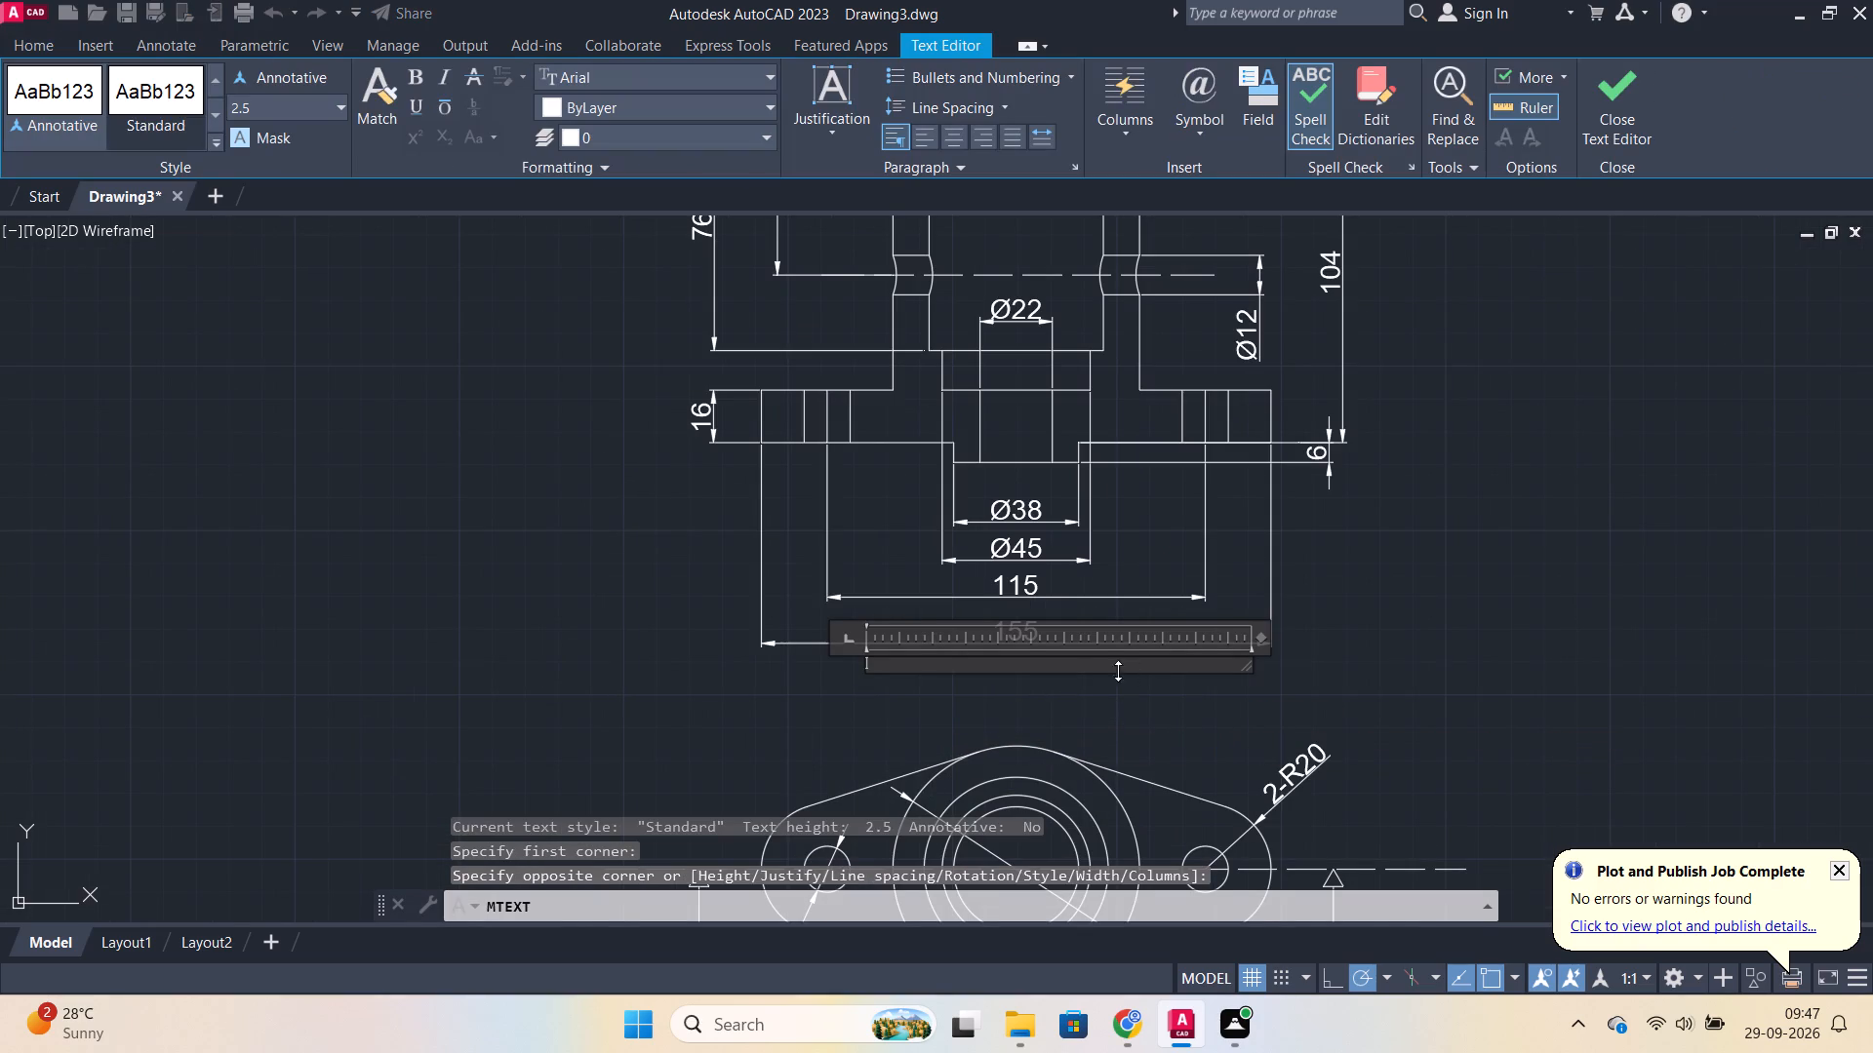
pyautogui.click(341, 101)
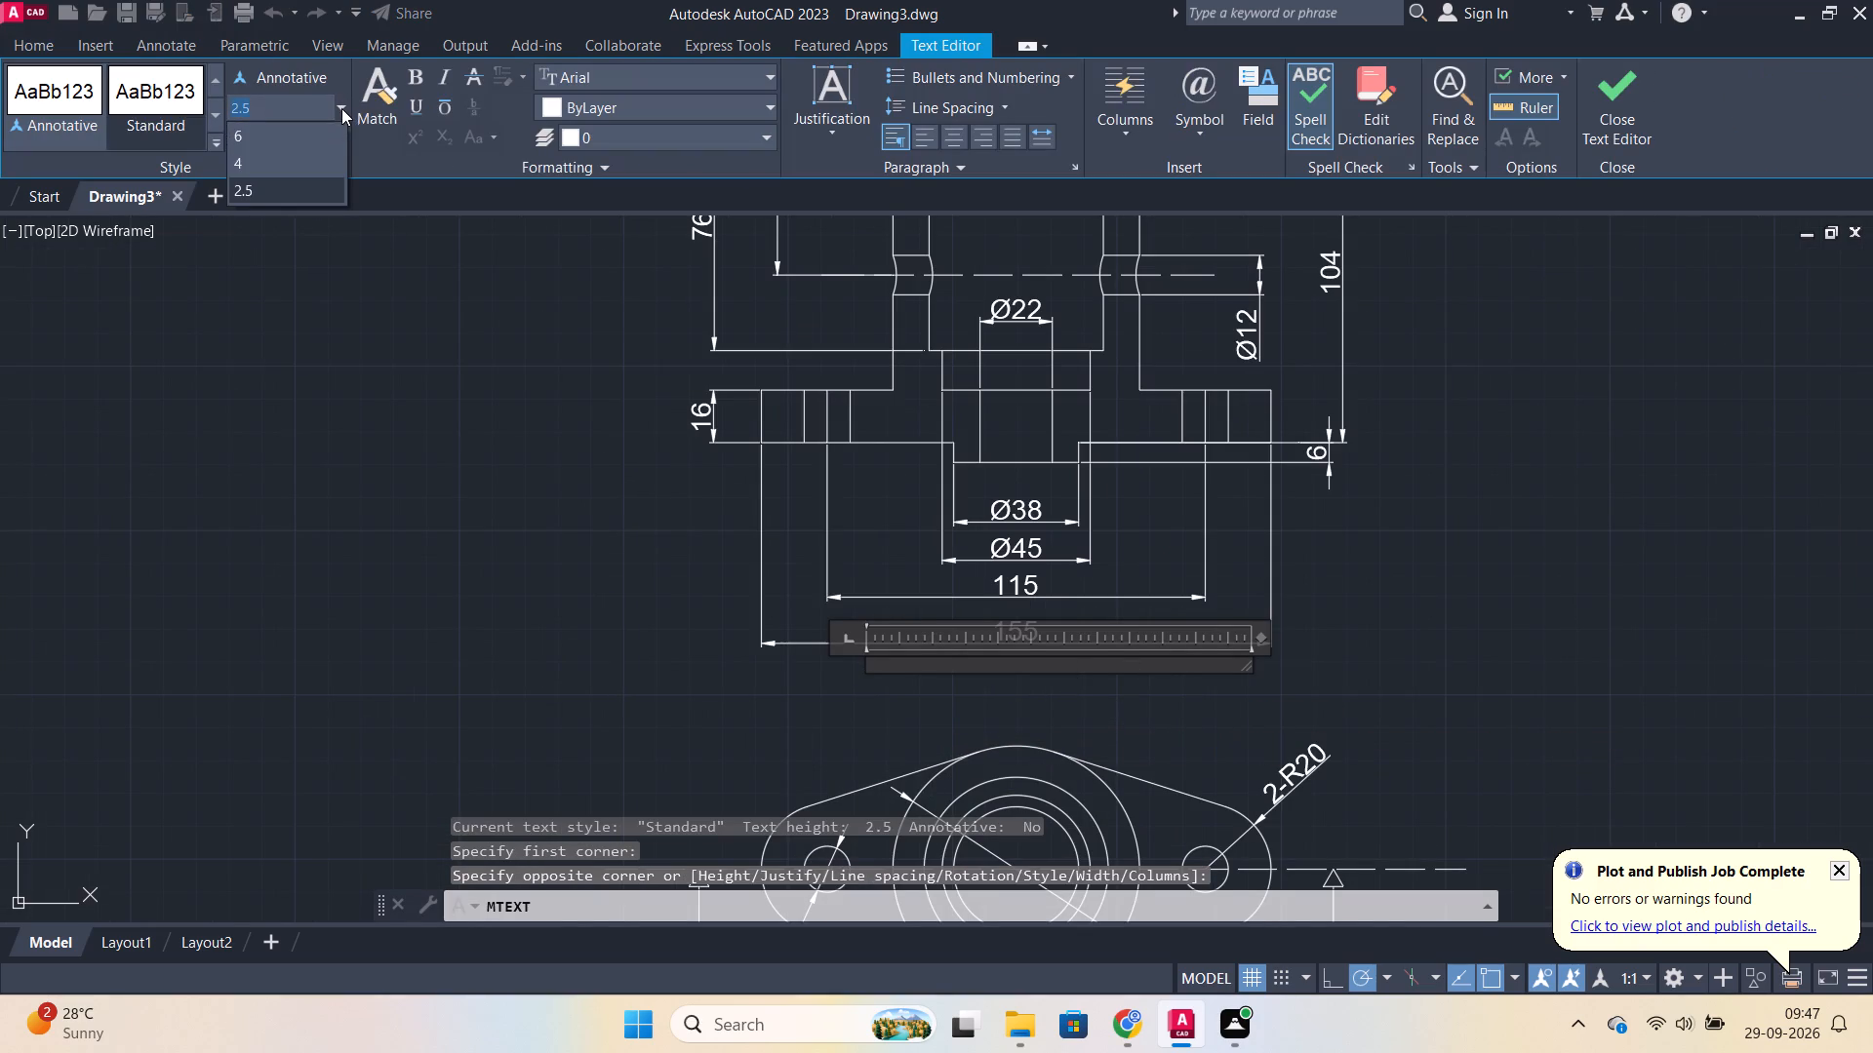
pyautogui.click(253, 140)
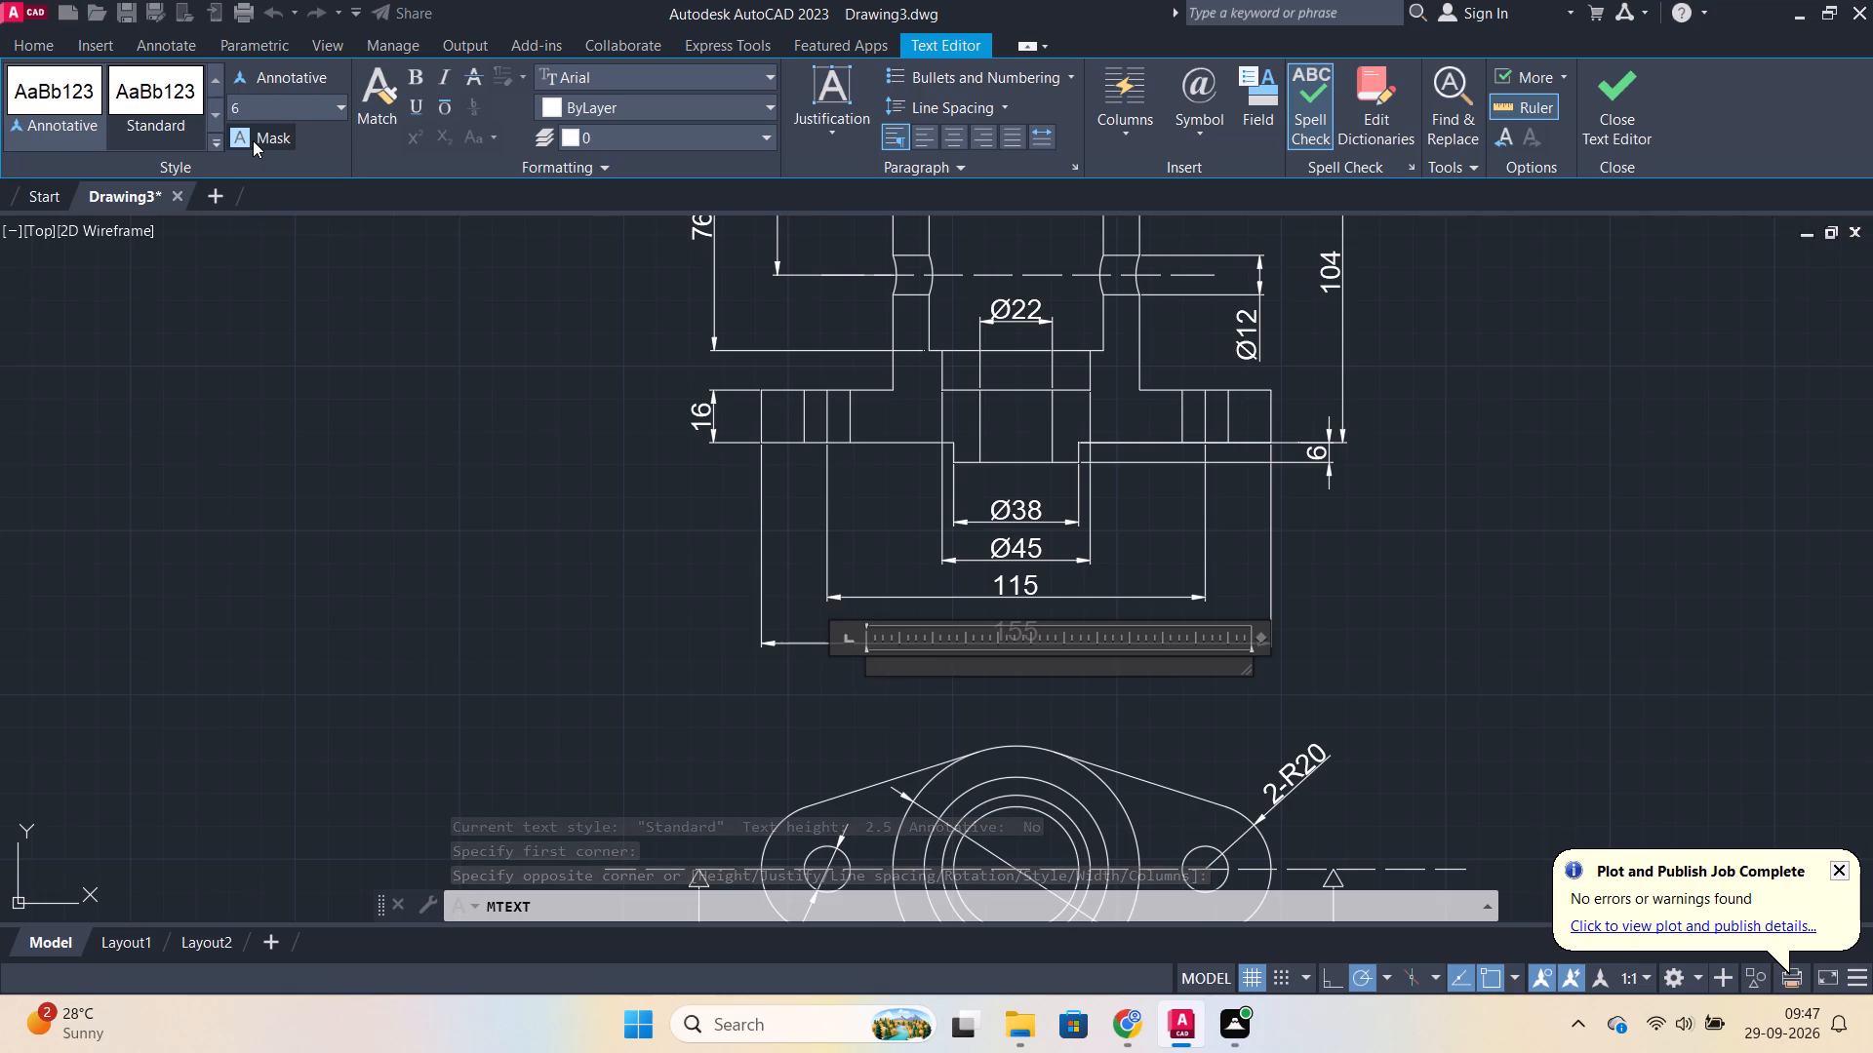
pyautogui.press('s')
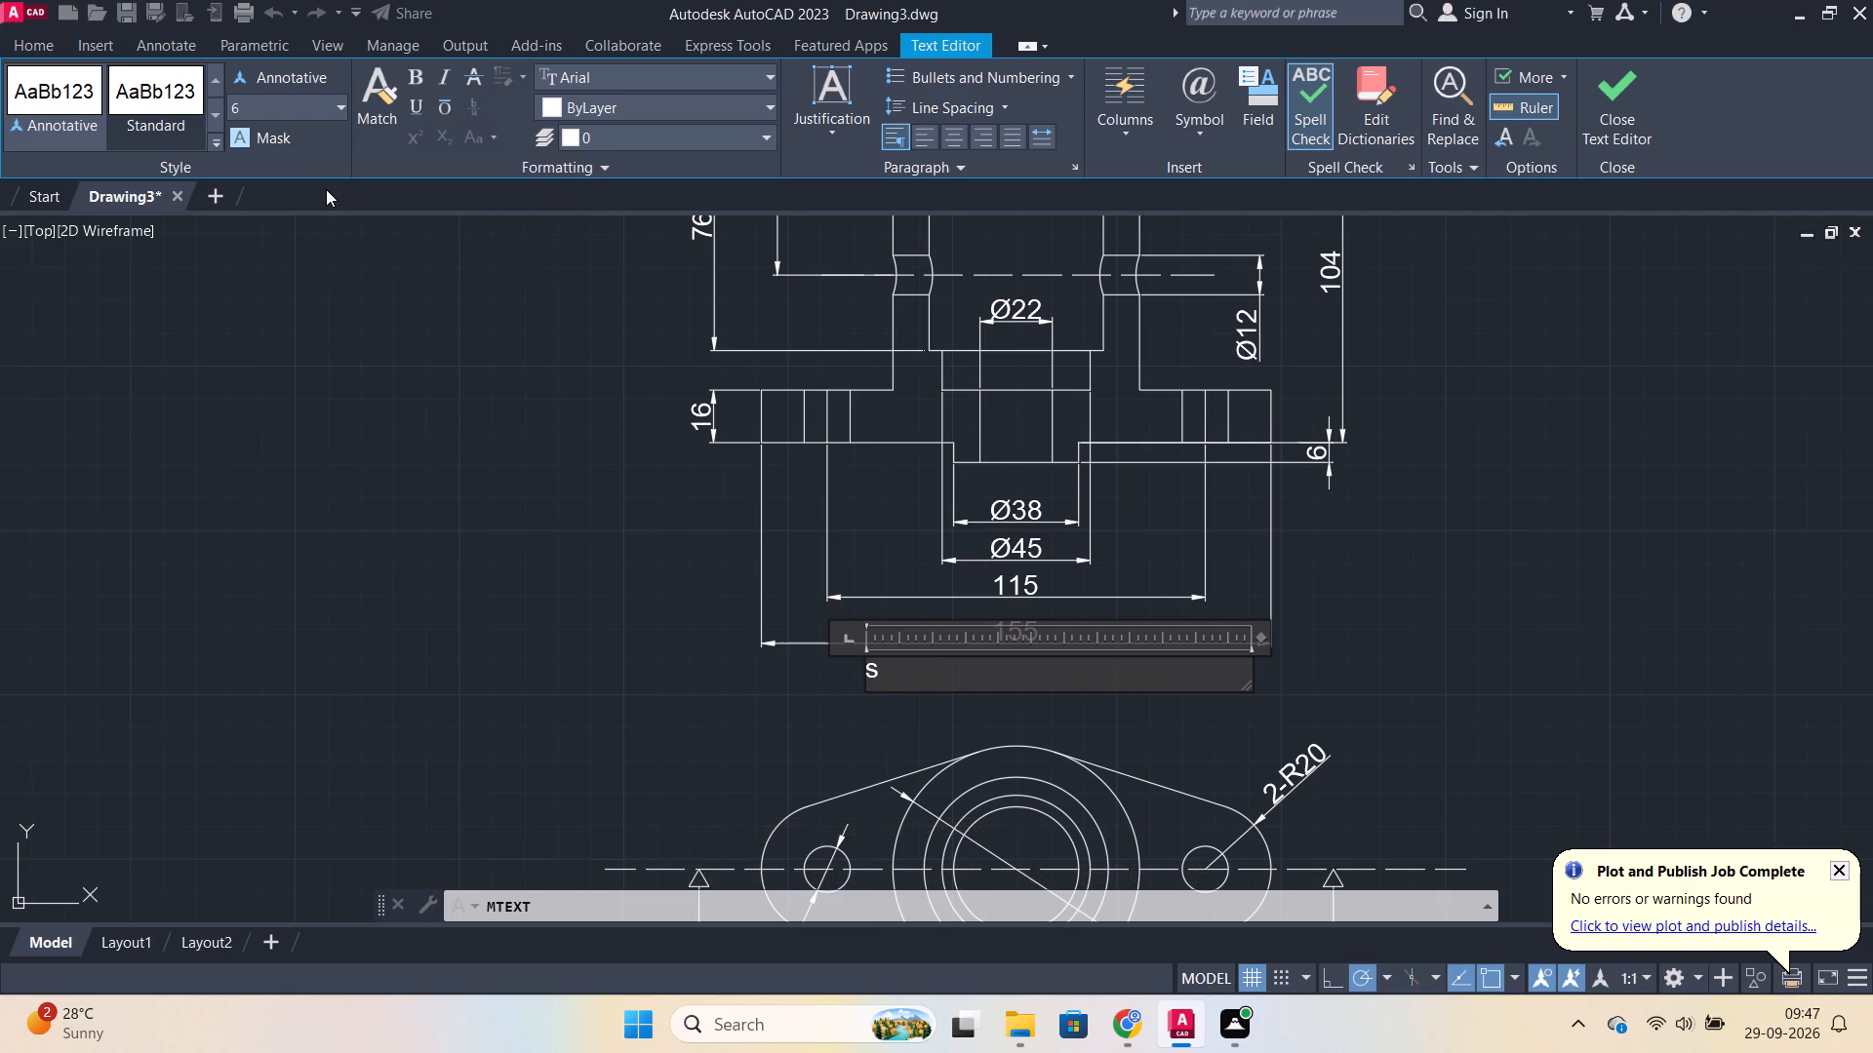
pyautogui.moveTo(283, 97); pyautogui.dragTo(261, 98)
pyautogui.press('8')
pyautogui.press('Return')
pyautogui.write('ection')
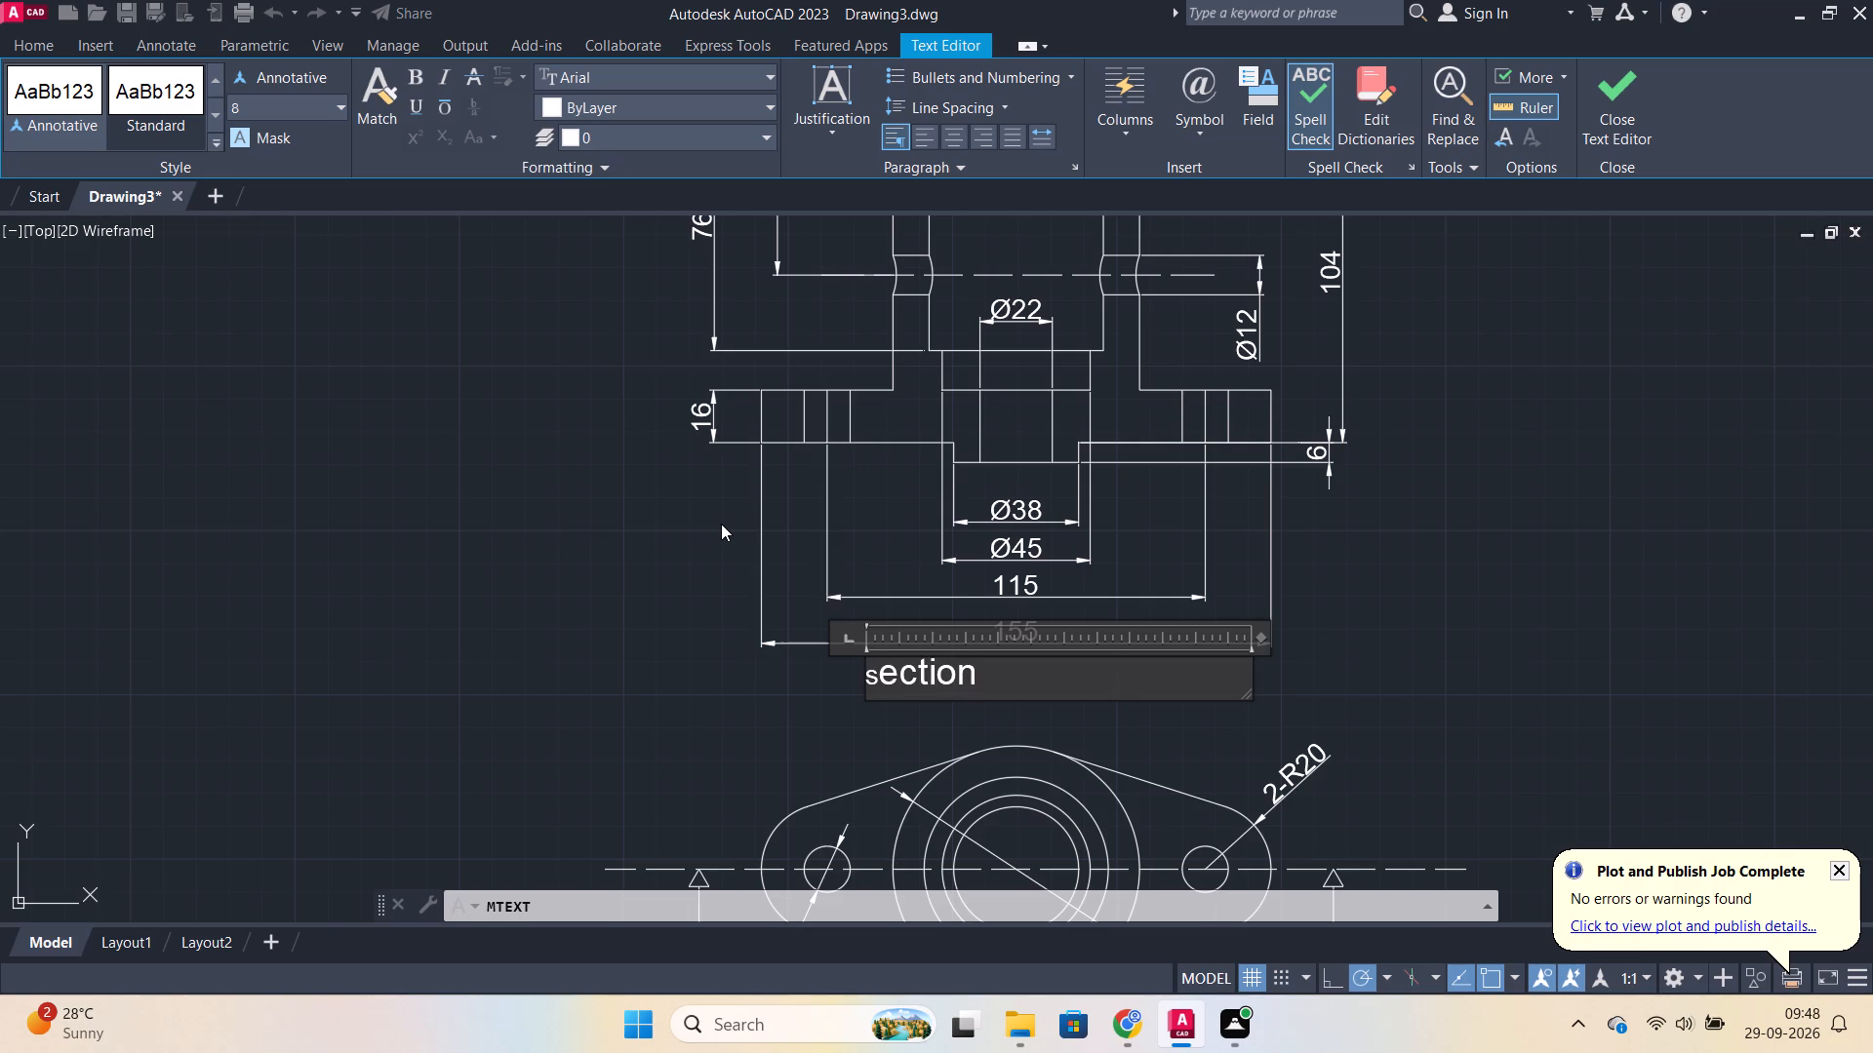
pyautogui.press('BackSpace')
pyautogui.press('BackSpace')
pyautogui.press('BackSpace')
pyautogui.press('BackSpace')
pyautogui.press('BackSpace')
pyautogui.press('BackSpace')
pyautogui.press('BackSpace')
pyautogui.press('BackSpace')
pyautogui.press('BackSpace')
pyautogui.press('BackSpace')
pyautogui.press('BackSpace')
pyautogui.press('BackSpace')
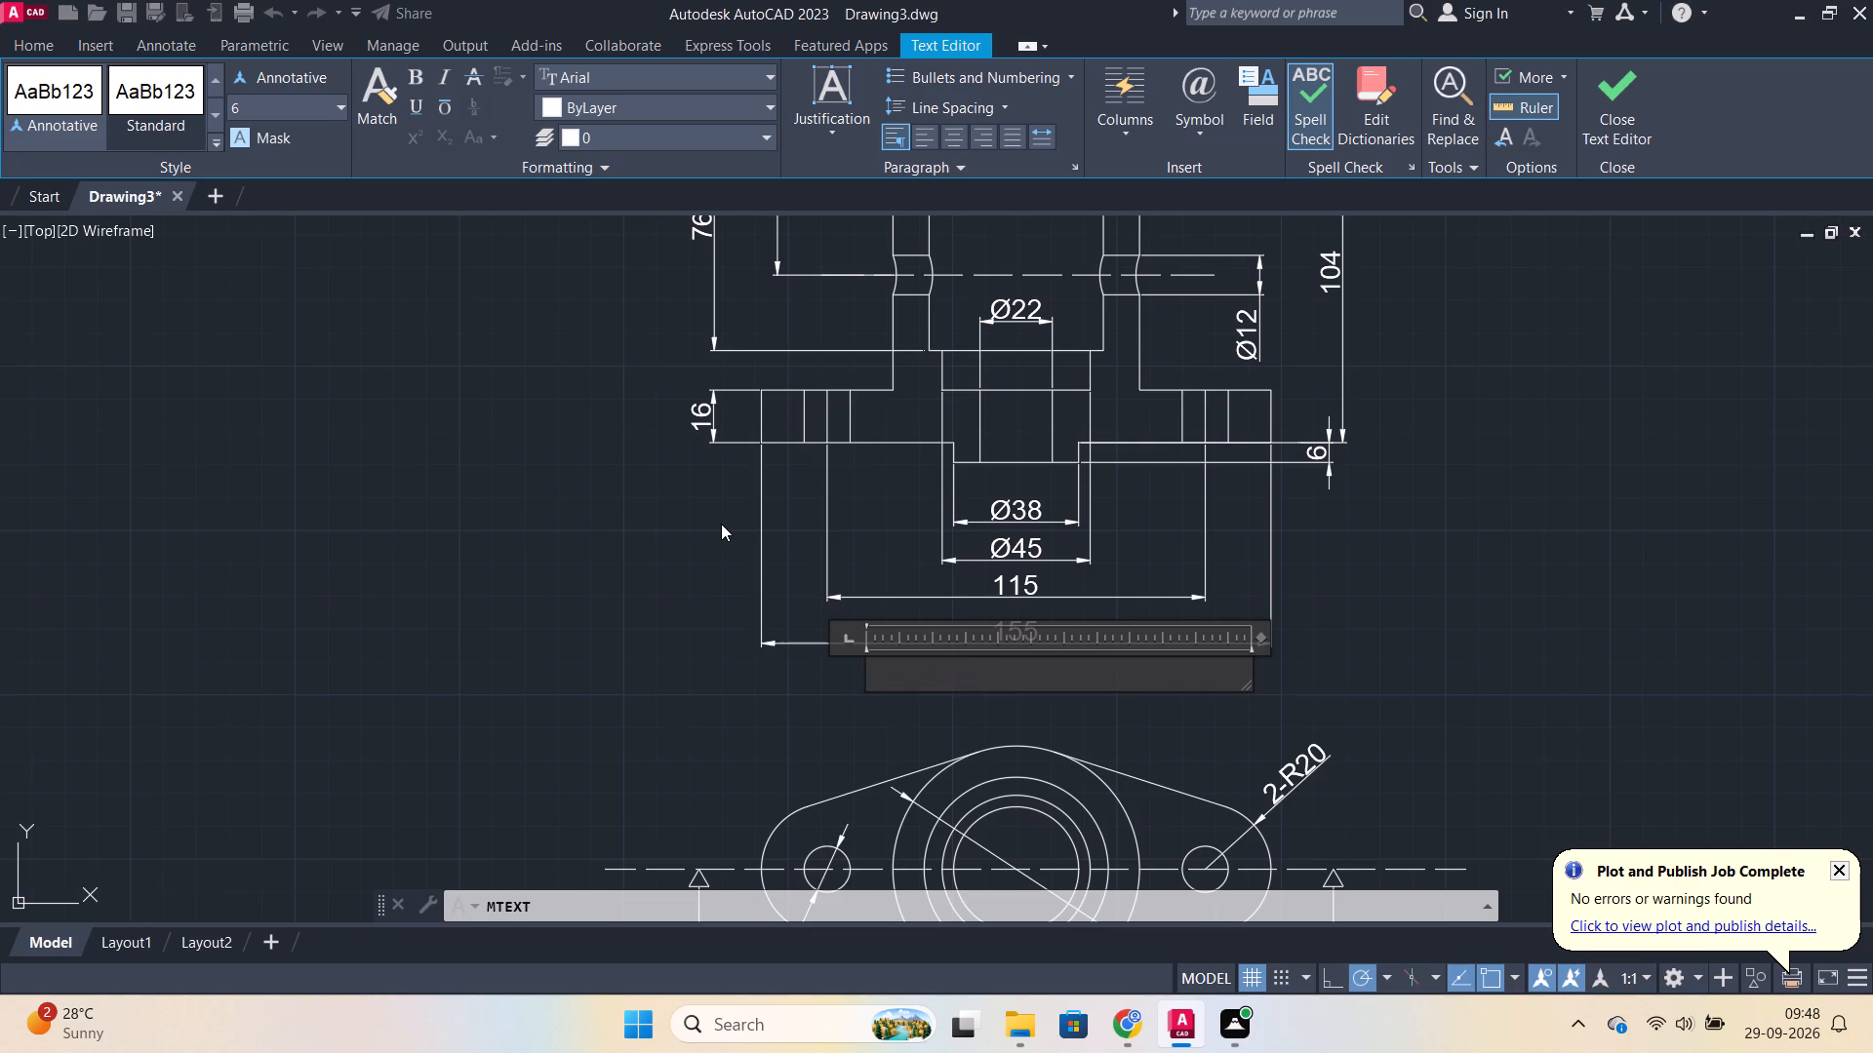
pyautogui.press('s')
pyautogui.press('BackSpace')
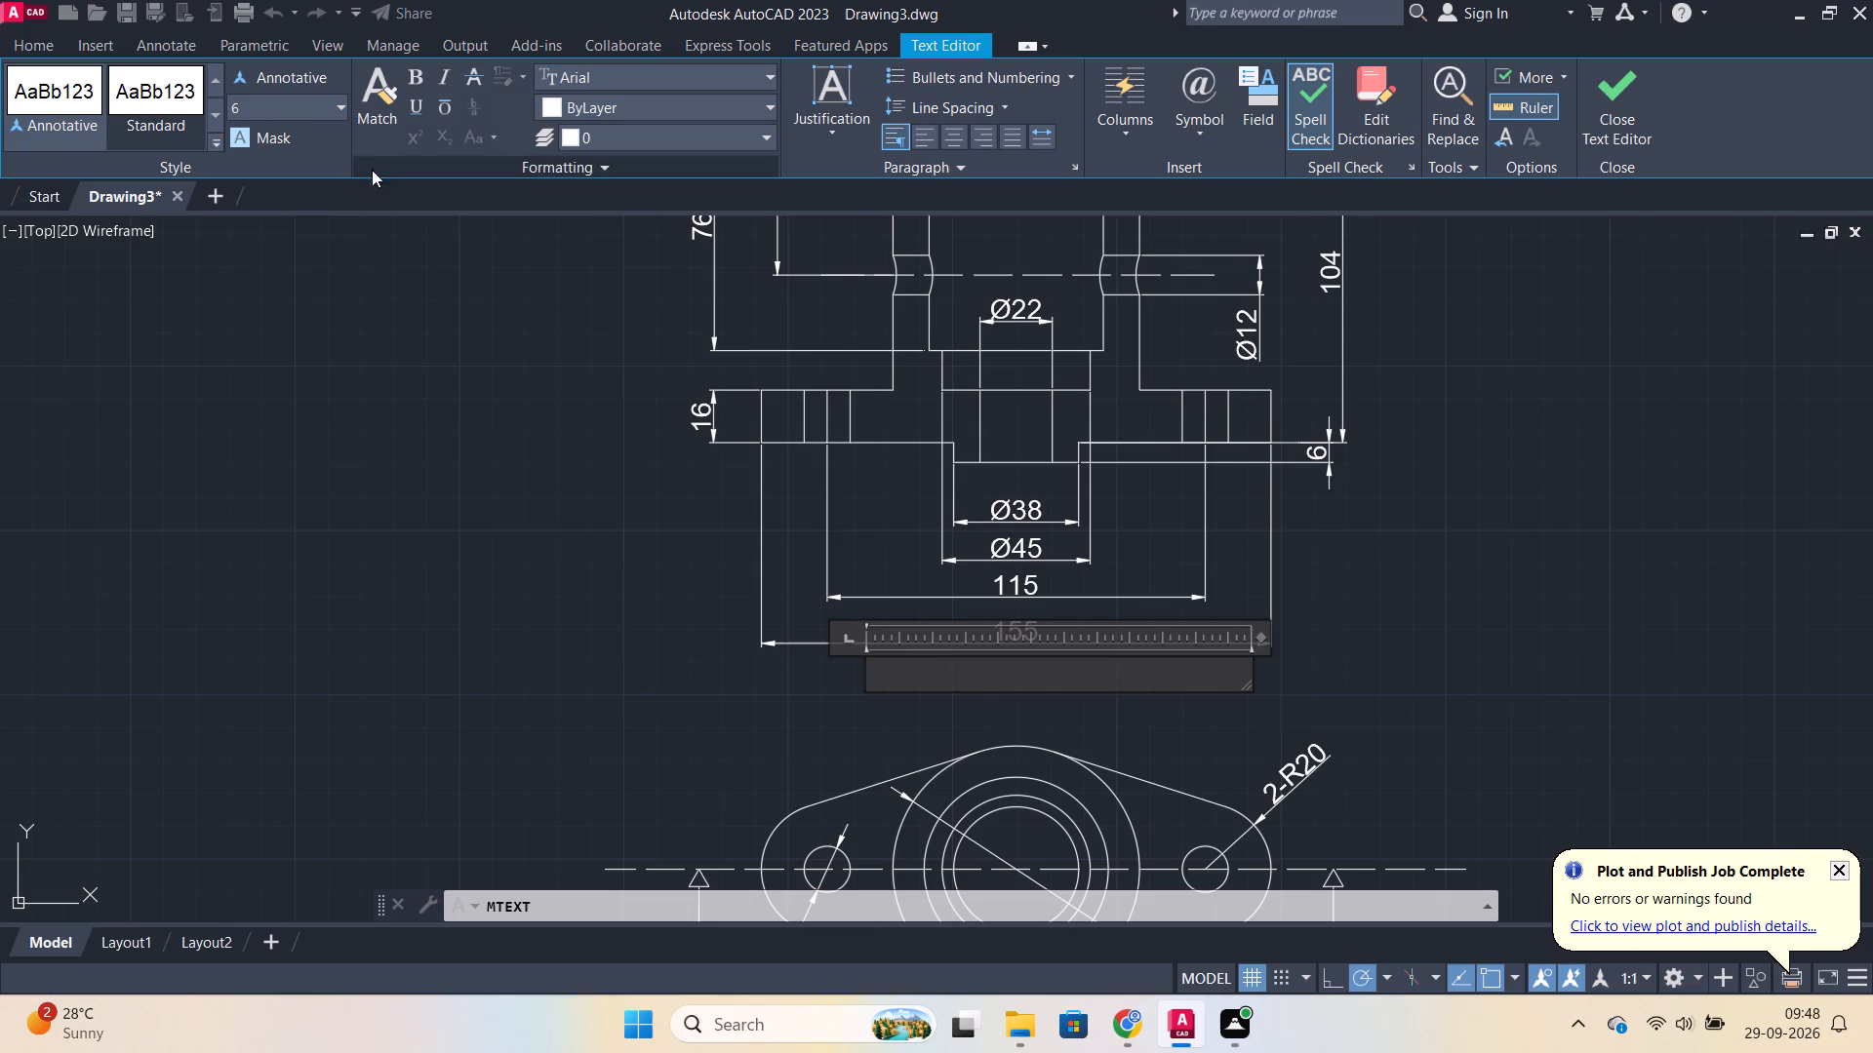
# Set the text height of the empty text box to 8.
pyautogui.click(297, 118)
pyautogui.click(330, 107)
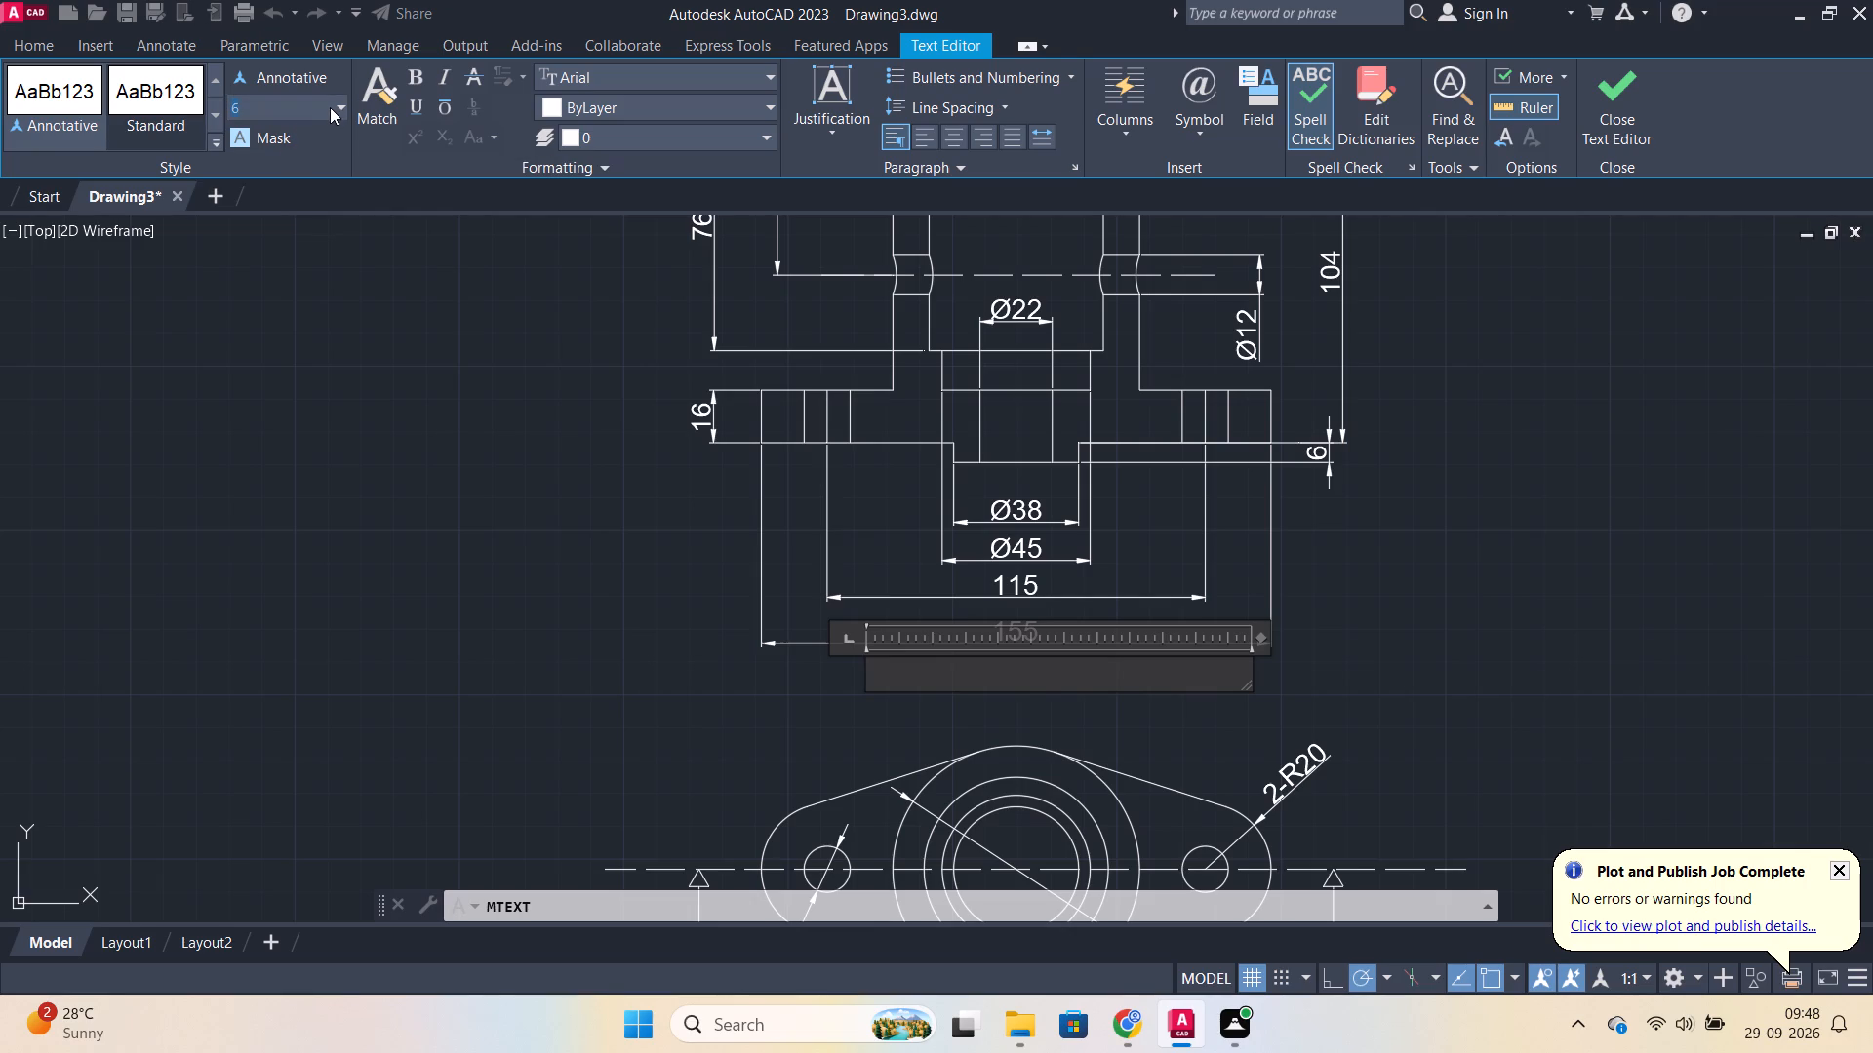
pyautogui.click(348, 111)
pyautogui.click(336, 109)
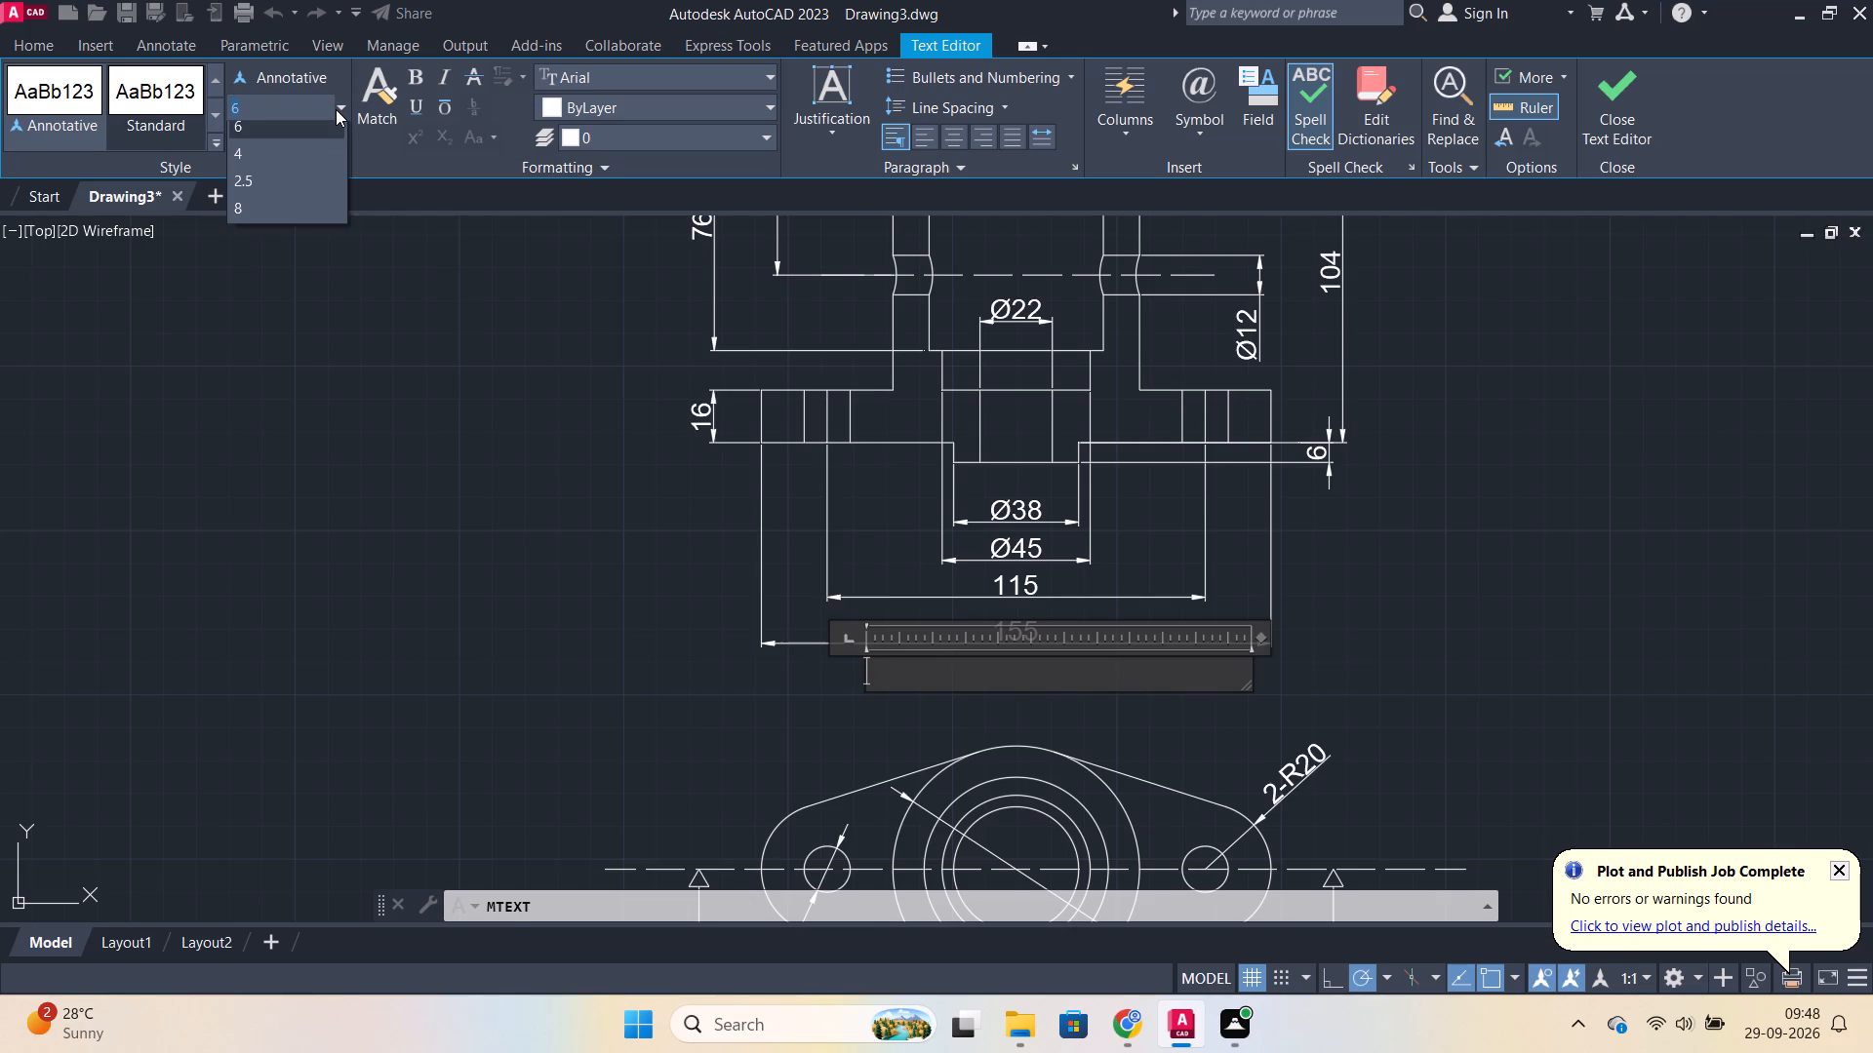
pyautogui.click(244, 212)
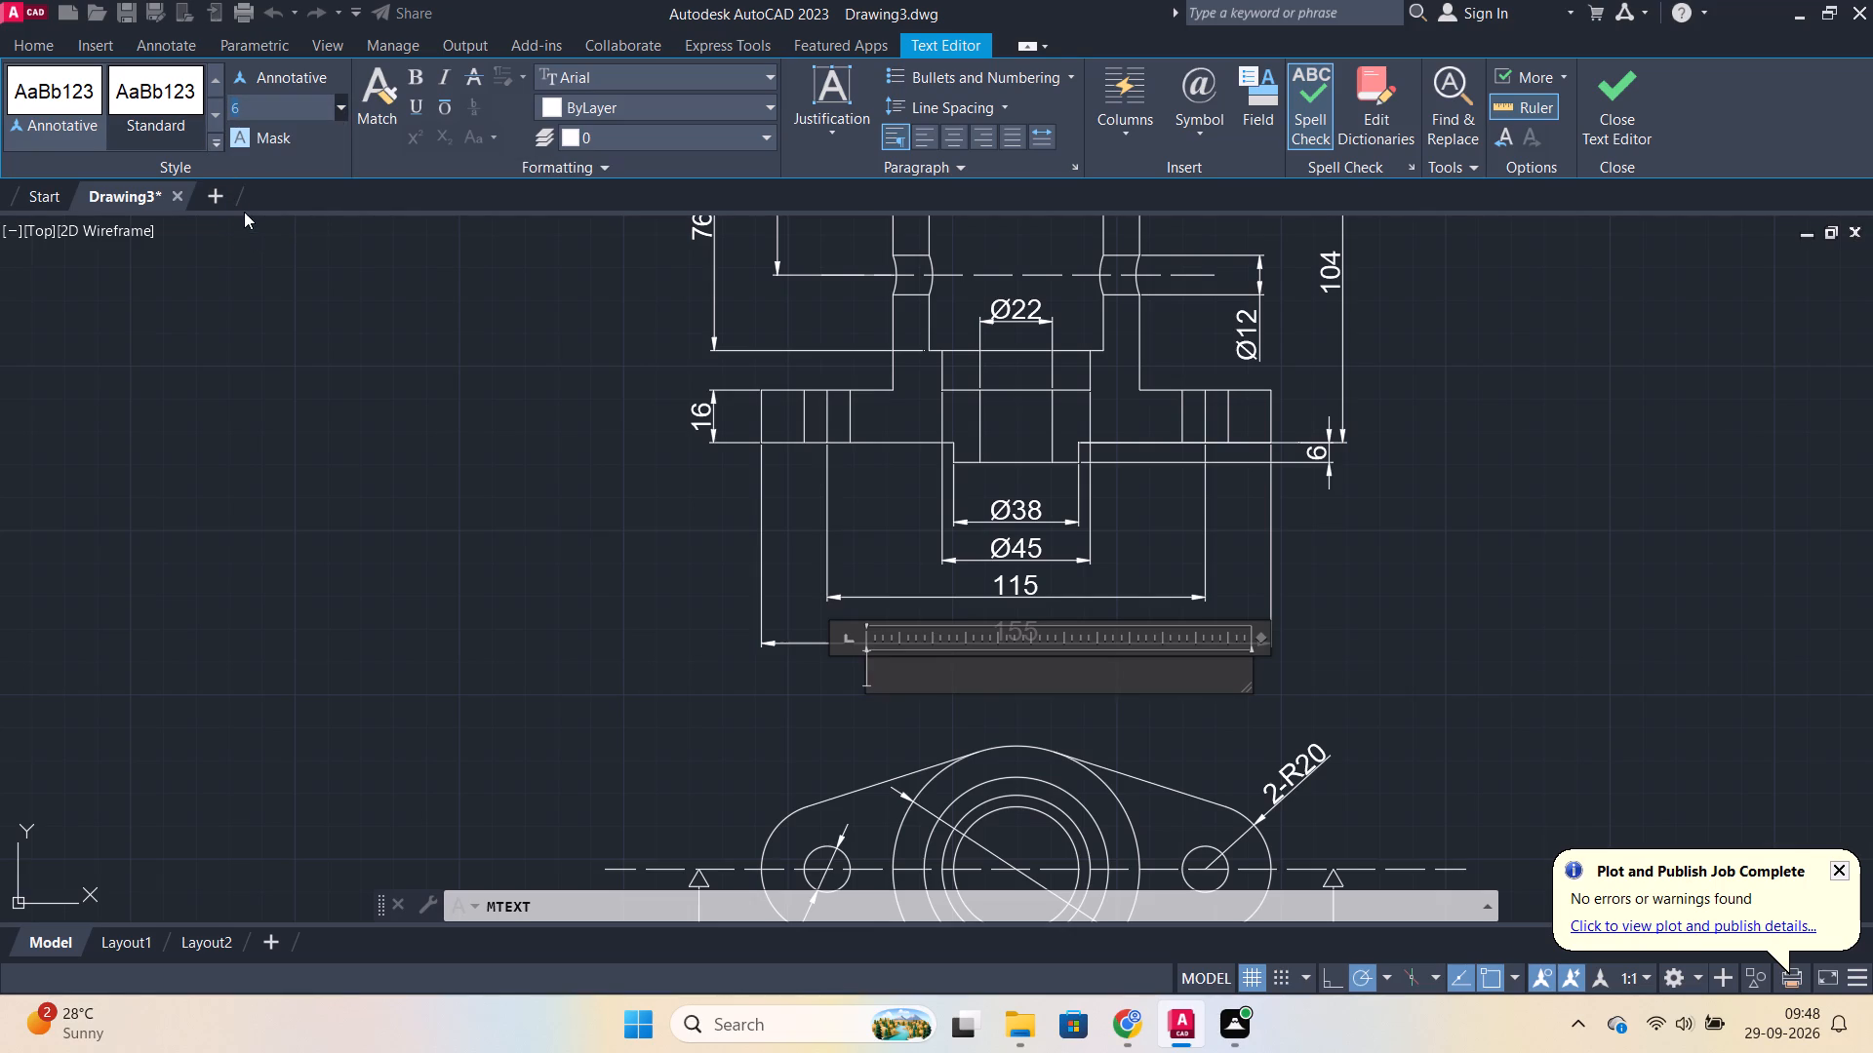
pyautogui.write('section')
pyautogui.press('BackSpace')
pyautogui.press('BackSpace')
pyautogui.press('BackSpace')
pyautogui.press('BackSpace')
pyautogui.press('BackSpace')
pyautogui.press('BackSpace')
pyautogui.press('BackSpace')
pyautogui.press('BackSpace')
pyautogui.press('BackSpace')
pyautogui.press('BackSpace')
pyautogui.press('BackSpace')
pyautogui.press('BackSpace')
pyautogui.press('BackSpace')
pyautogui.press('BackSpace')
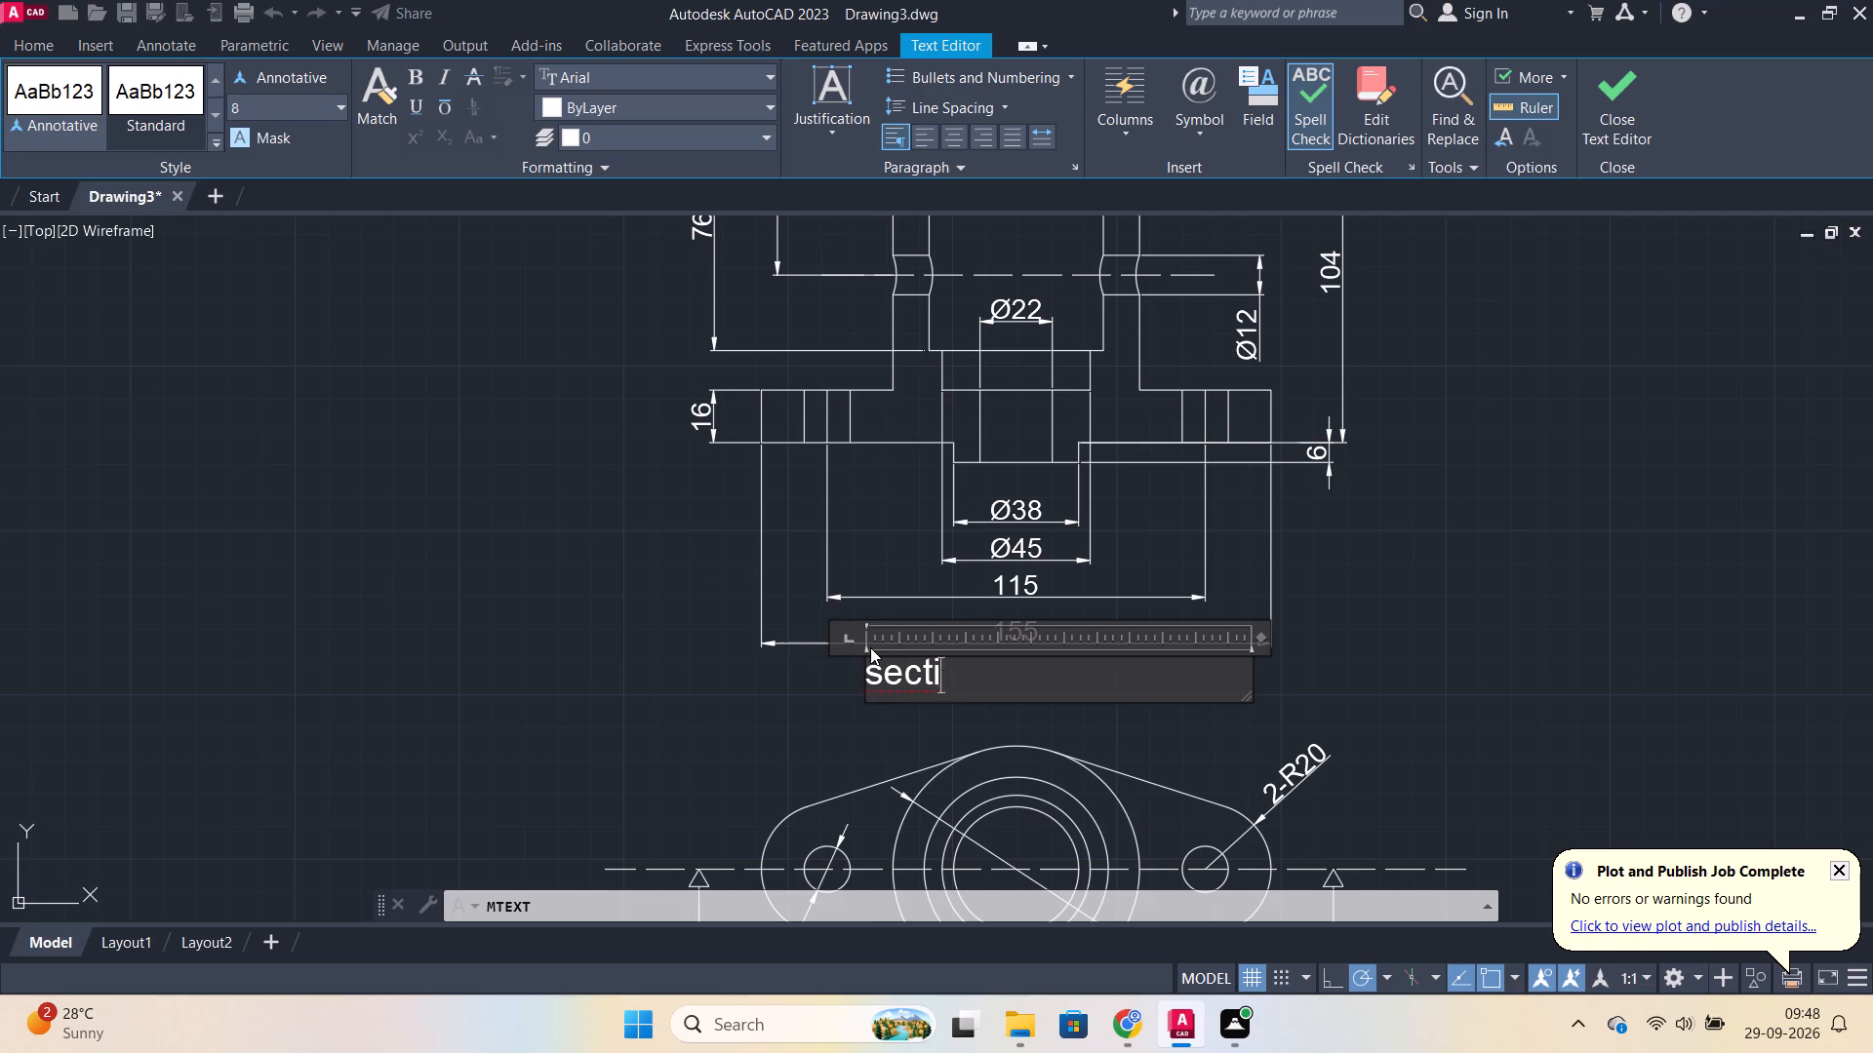
# Enter the view label "SECTION A-A" in capitals and finish the text.
pyautogui.write('SECTION')
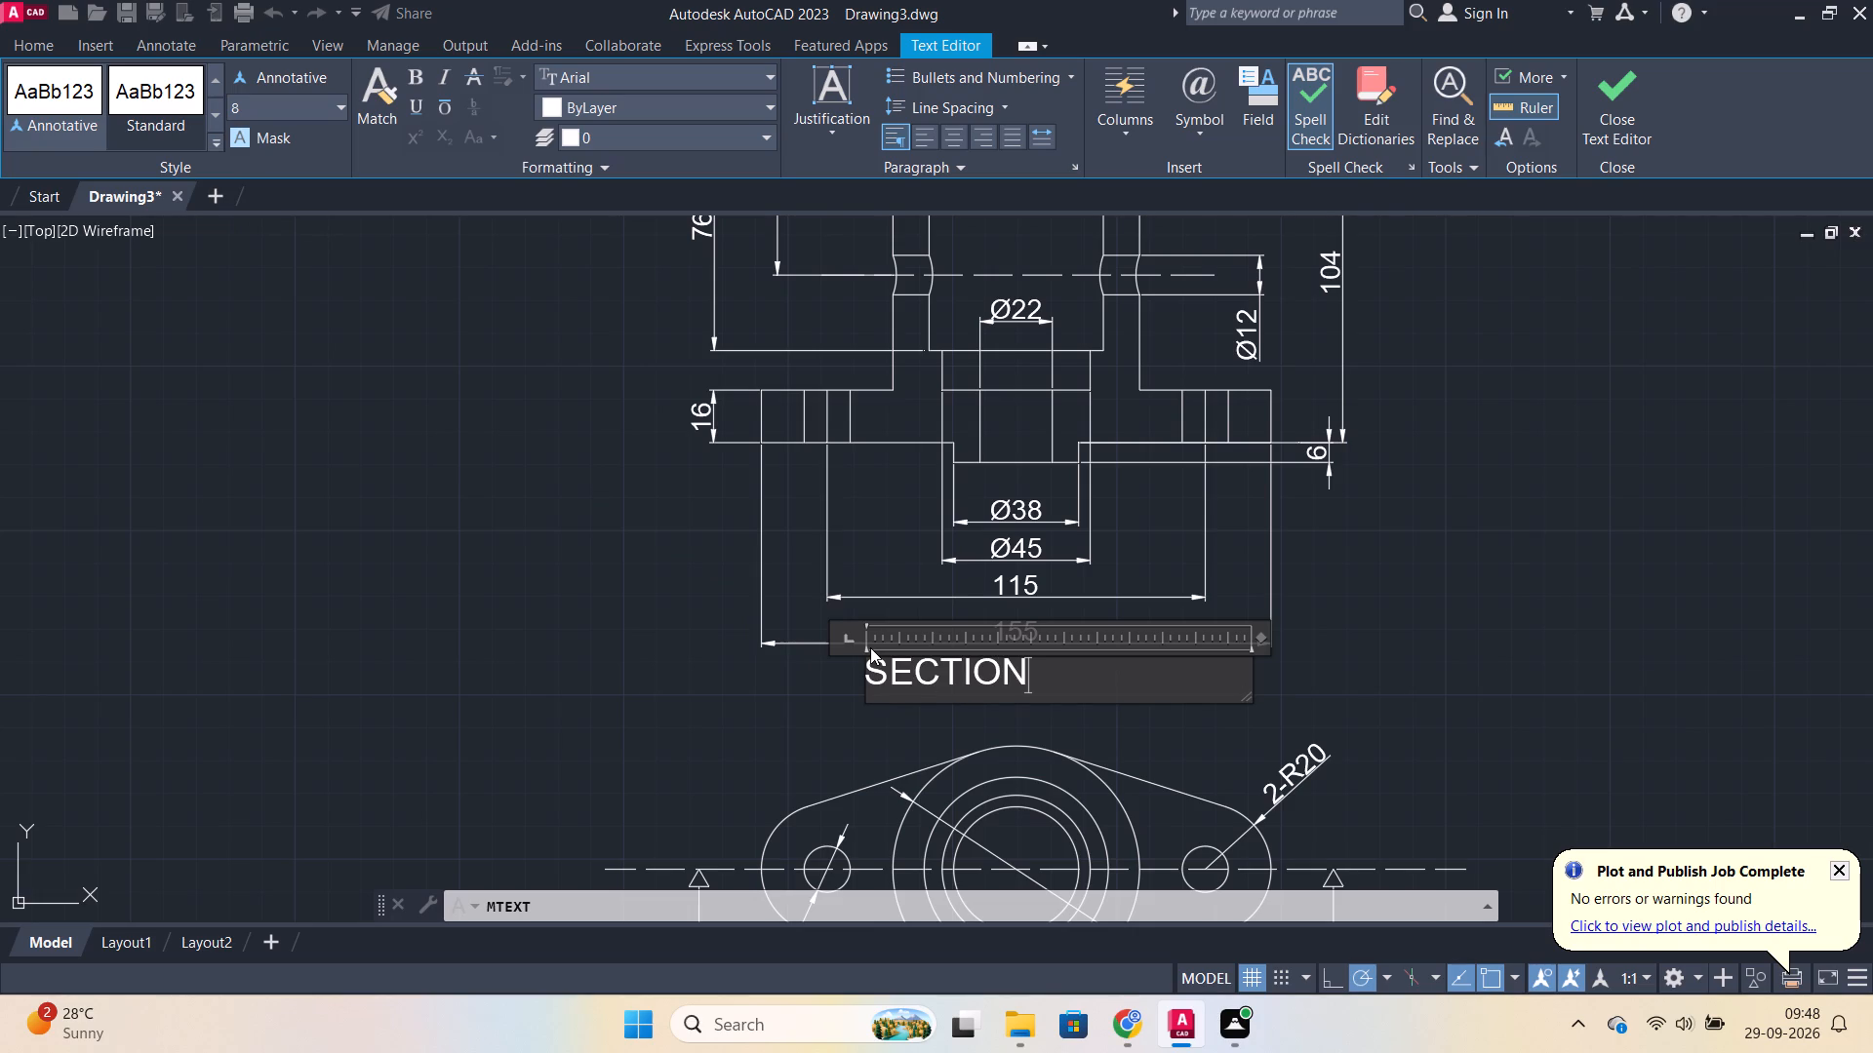
pyautogui.press('space')
pyautogui.press('a')
pyautogui.press('-')
pyautogui.press('a')
pyautogui.click(1606, 130)
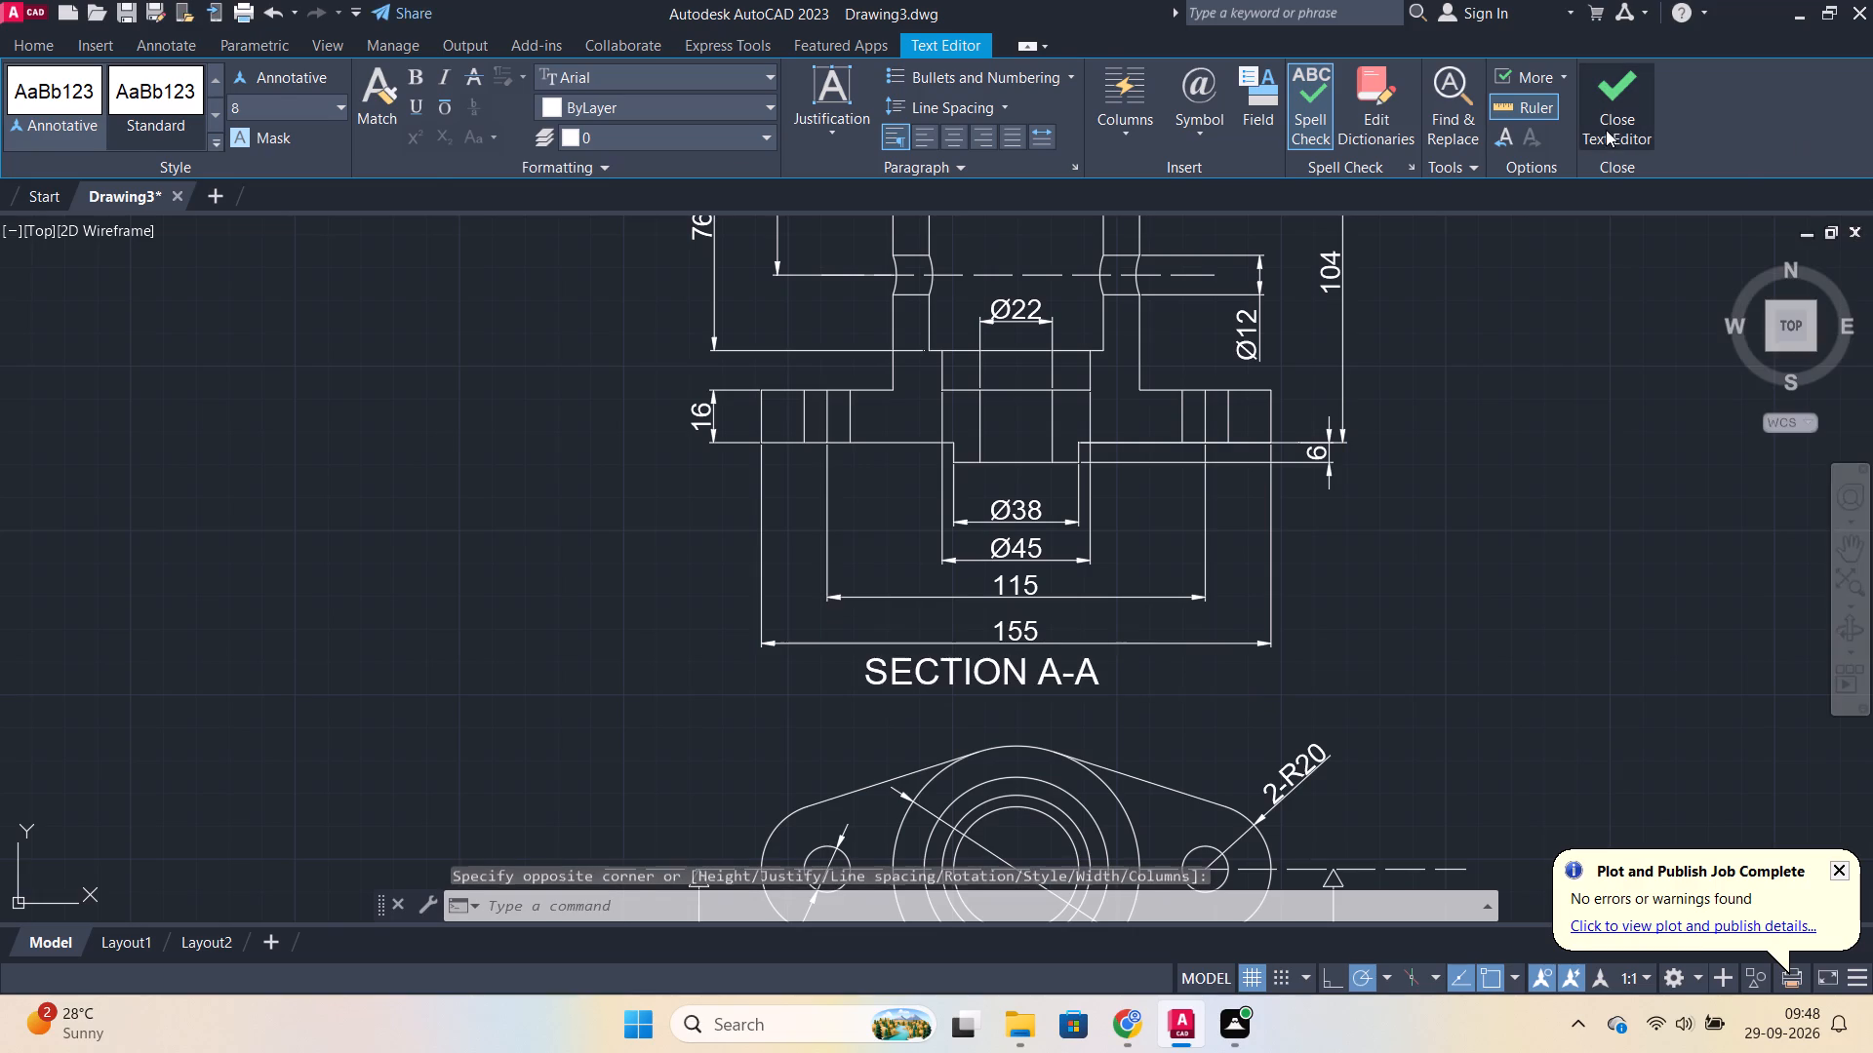
# Move the SECTION A-A label slightly down and right to centre it beneath the 155 dimension.
pyautogui.scroll(-2, 1151, 713)
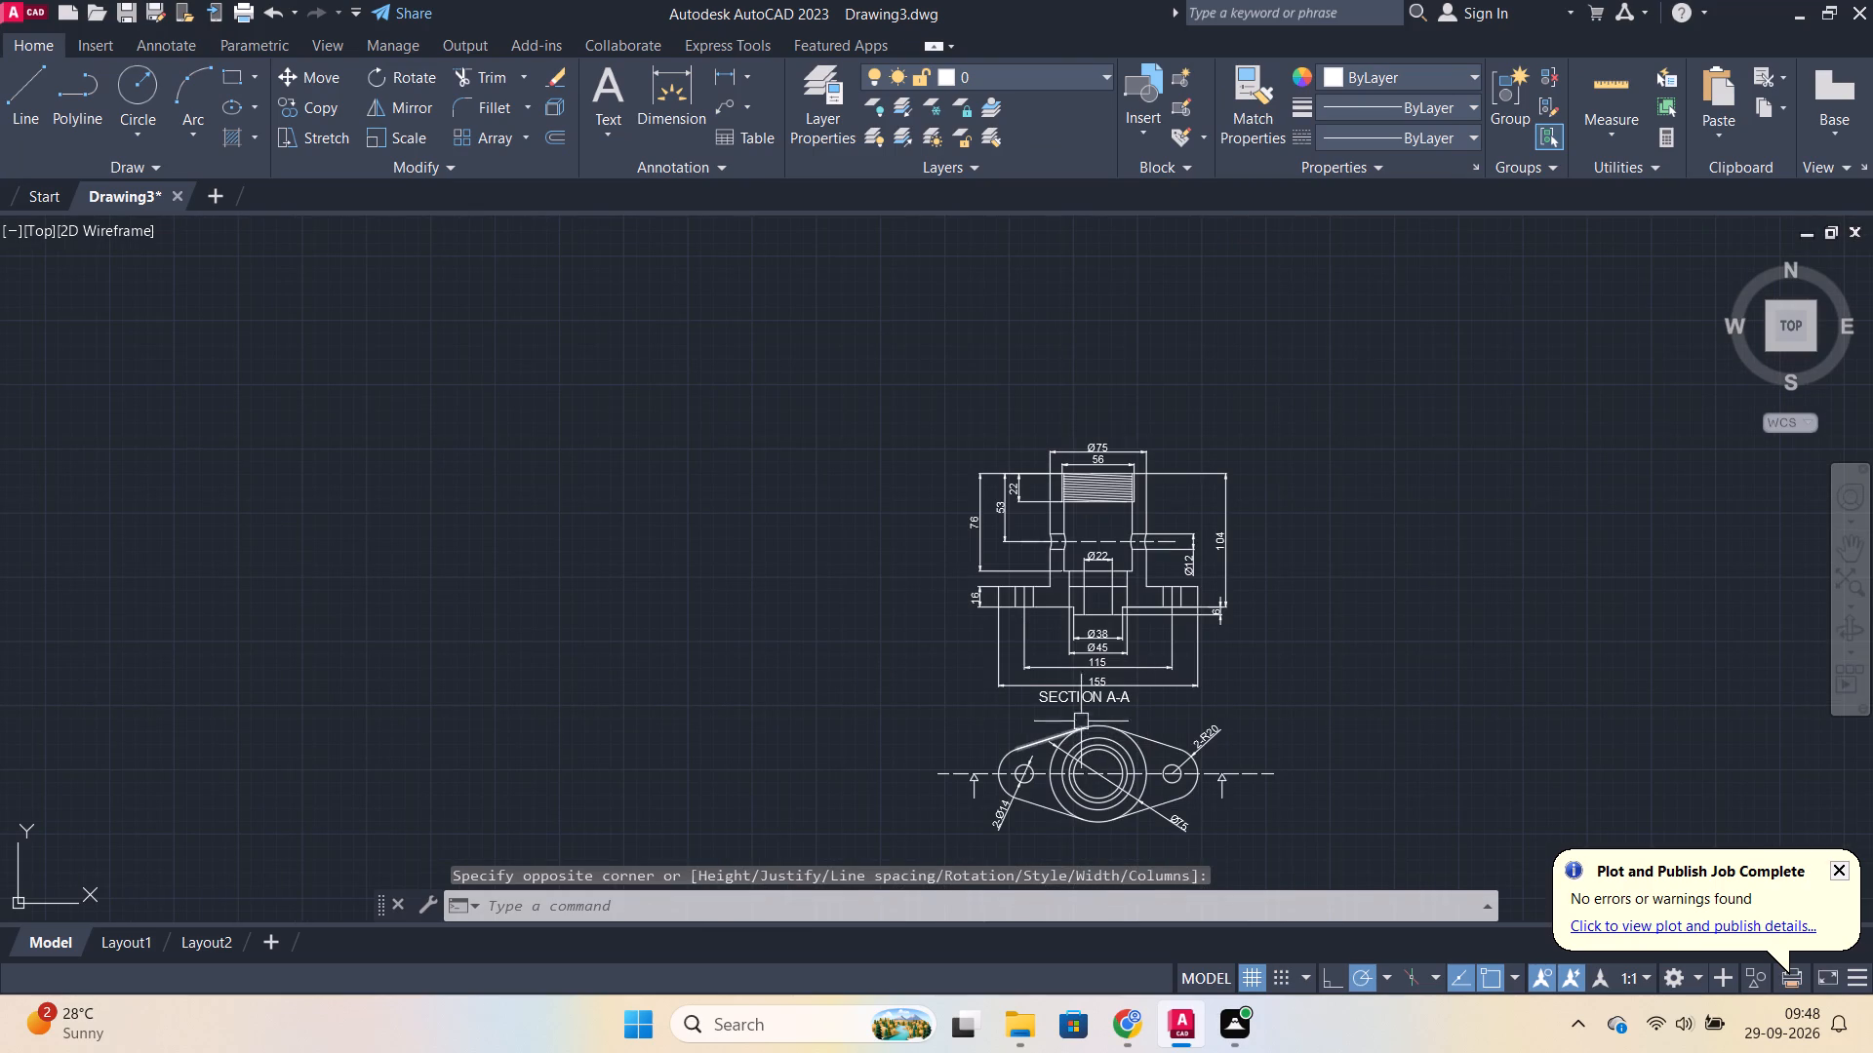
pyautogui.click(1078, 693)
pyautogui.scroll(2, 1078, 693)
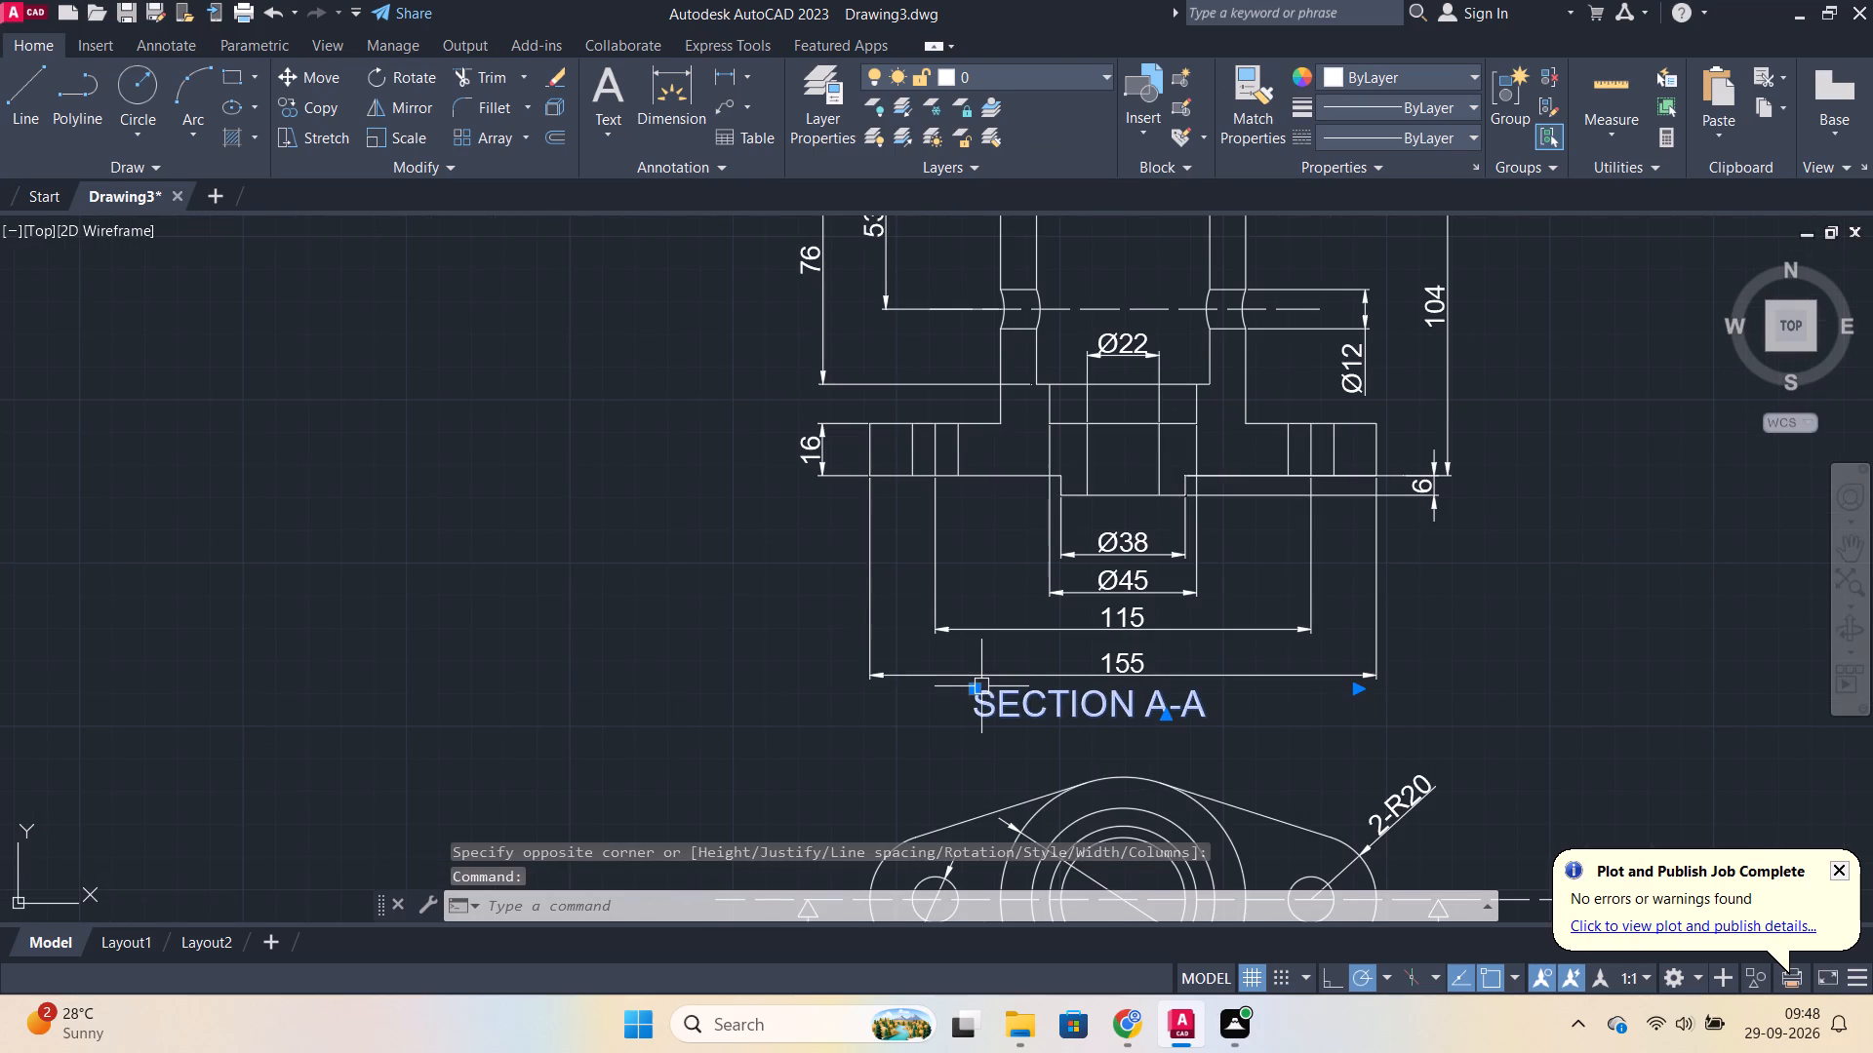
pyautogui.click(978, 687)
pyautogui.click(1012, 705)
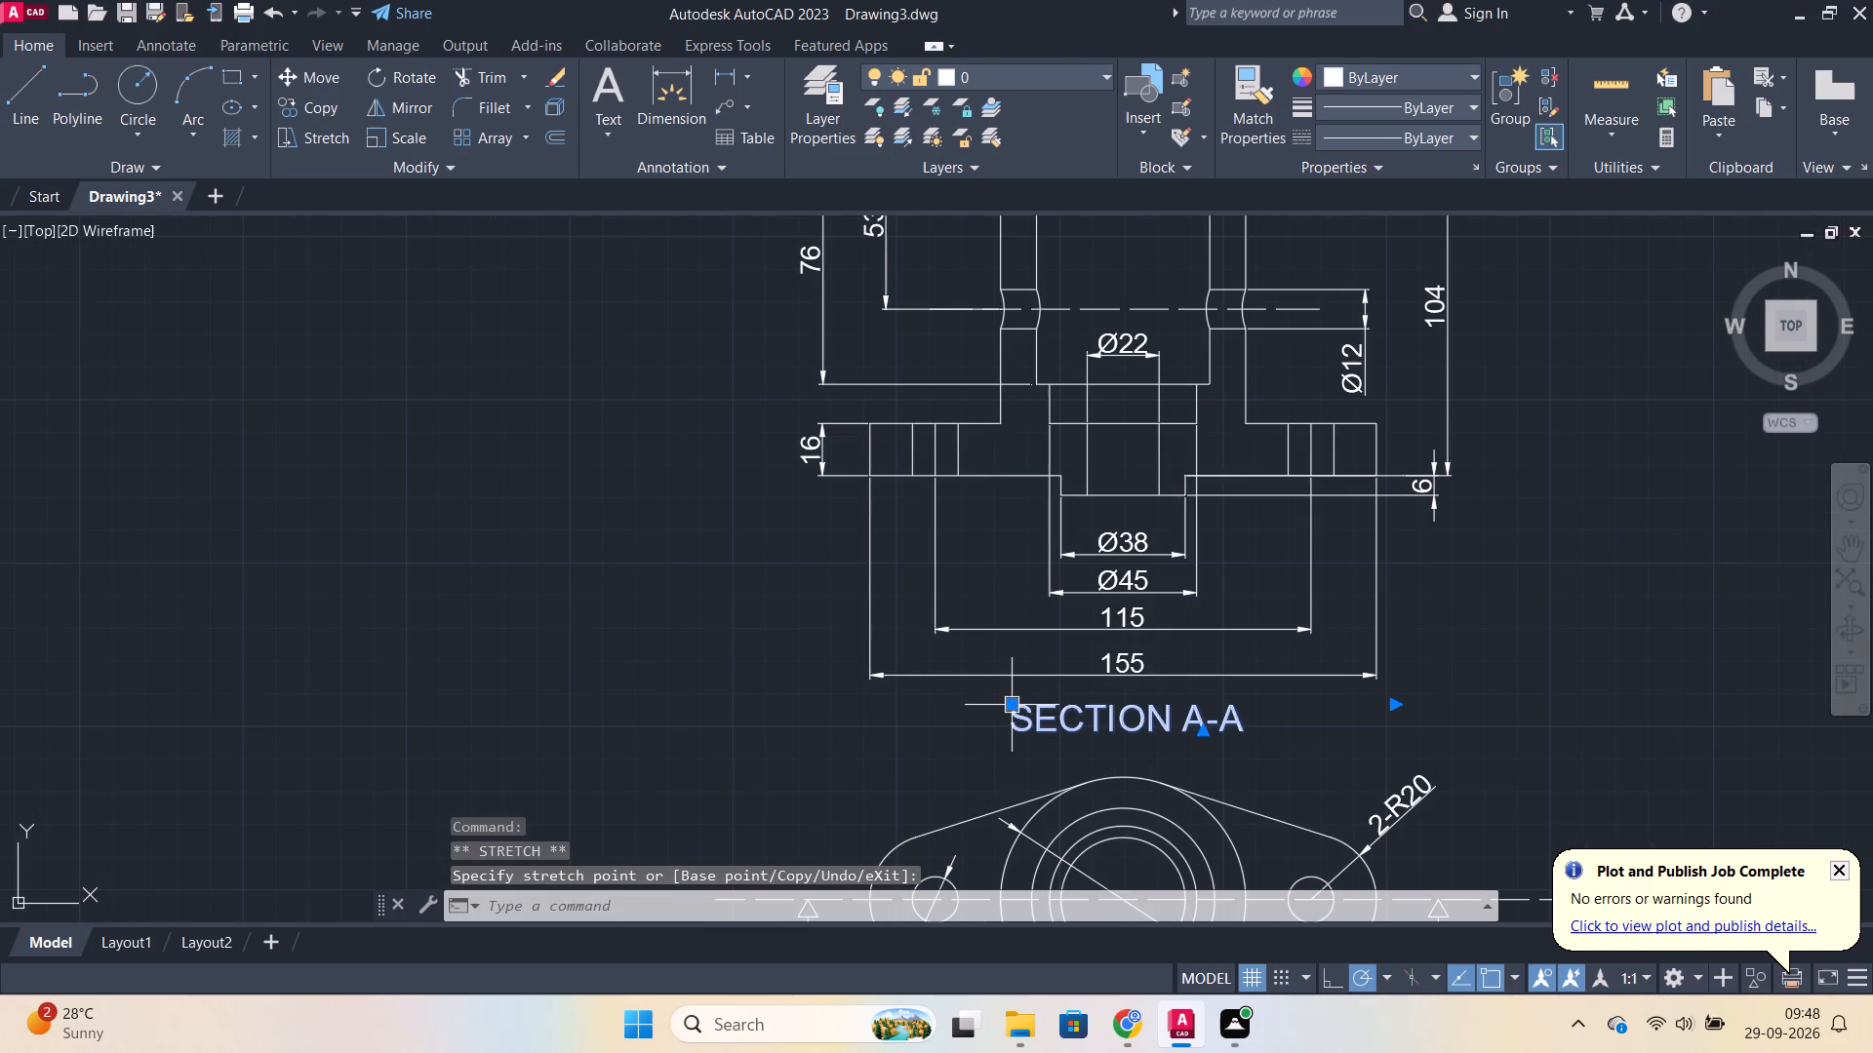
pyautogui.click(1231, 718)
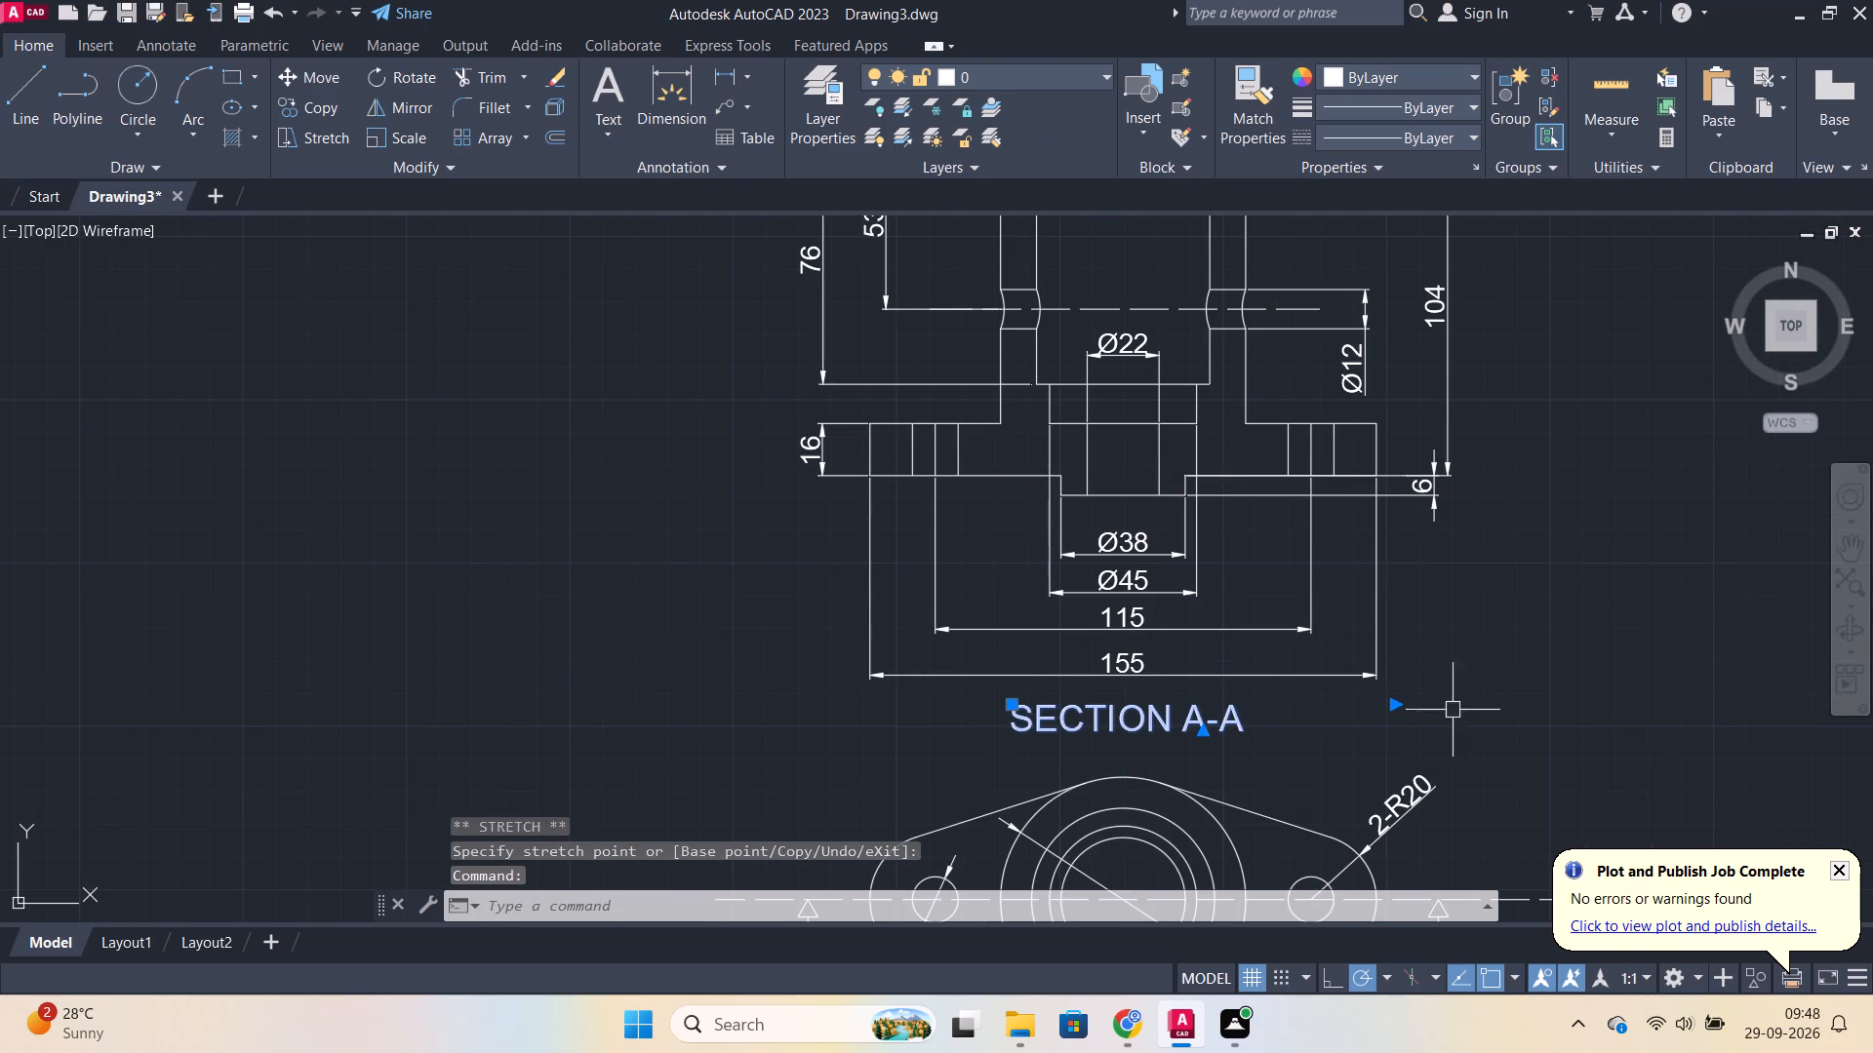
pyautogui.press('Escape')
# Copy the SECTION A-A label and paste it in the empty area left of the flange's top view.
pyautogui.scroll(-1, 1490, 707)
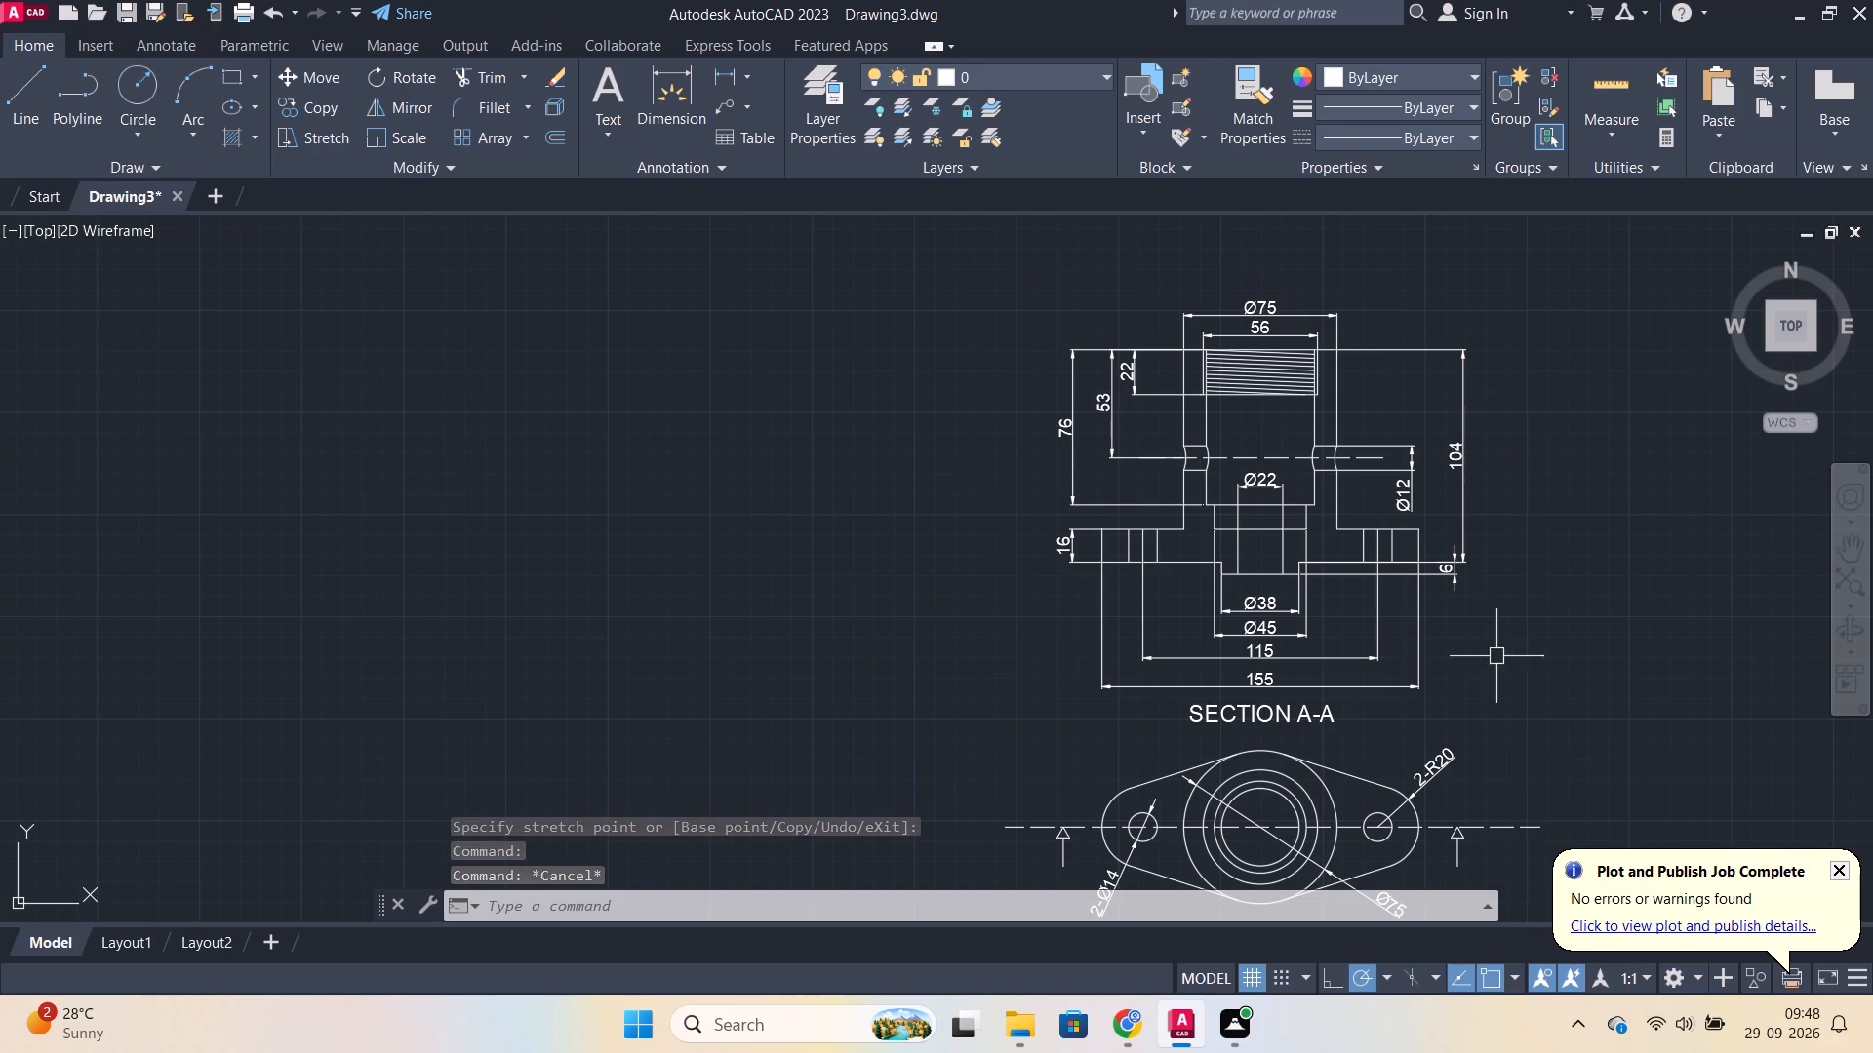
pyautogui.moveTo(1515, 673); pyautogui.dragTo(1446, 433, button='middle')
pyautogui.scroll(2, 1338, 533)
pyautogui.scroll(-2, 1108, 733)
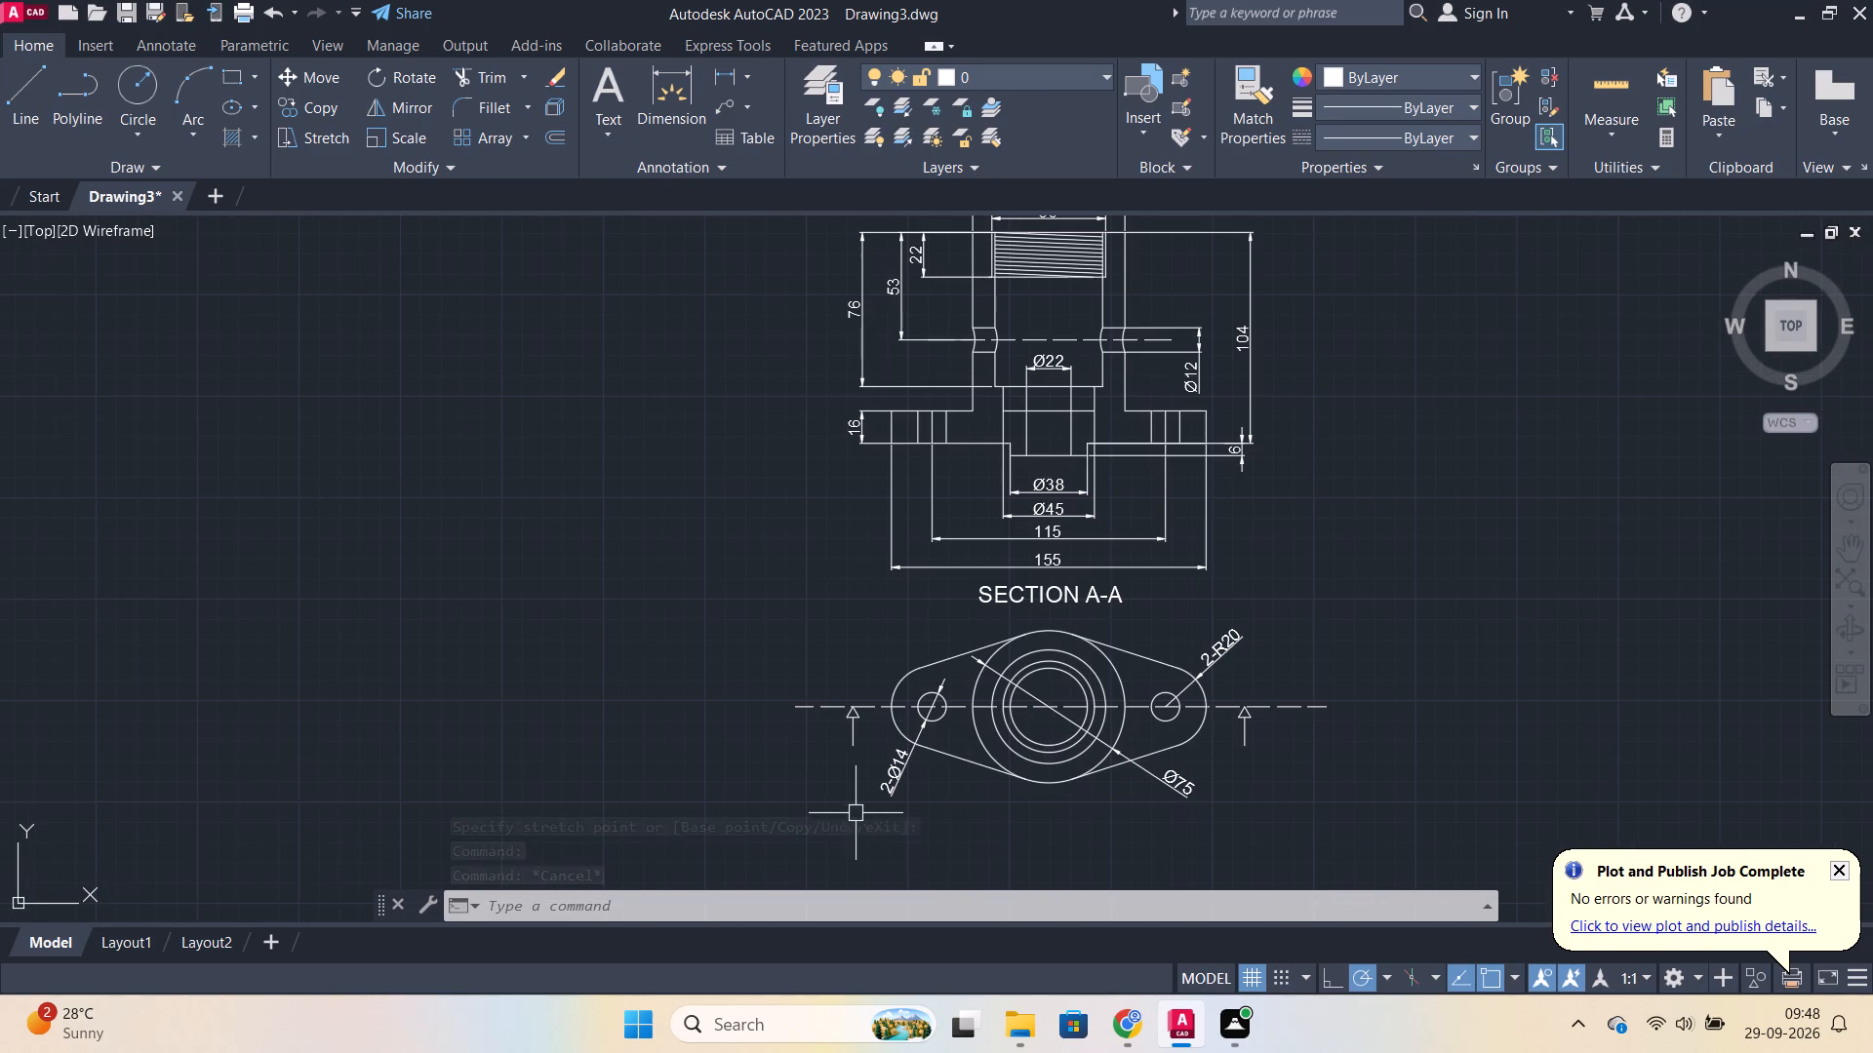
pyautogui.moveTo(847, 784); pyautogui.dragTo(897, 642, button='middle')
pyautogui.scroll(1, 907, 625)
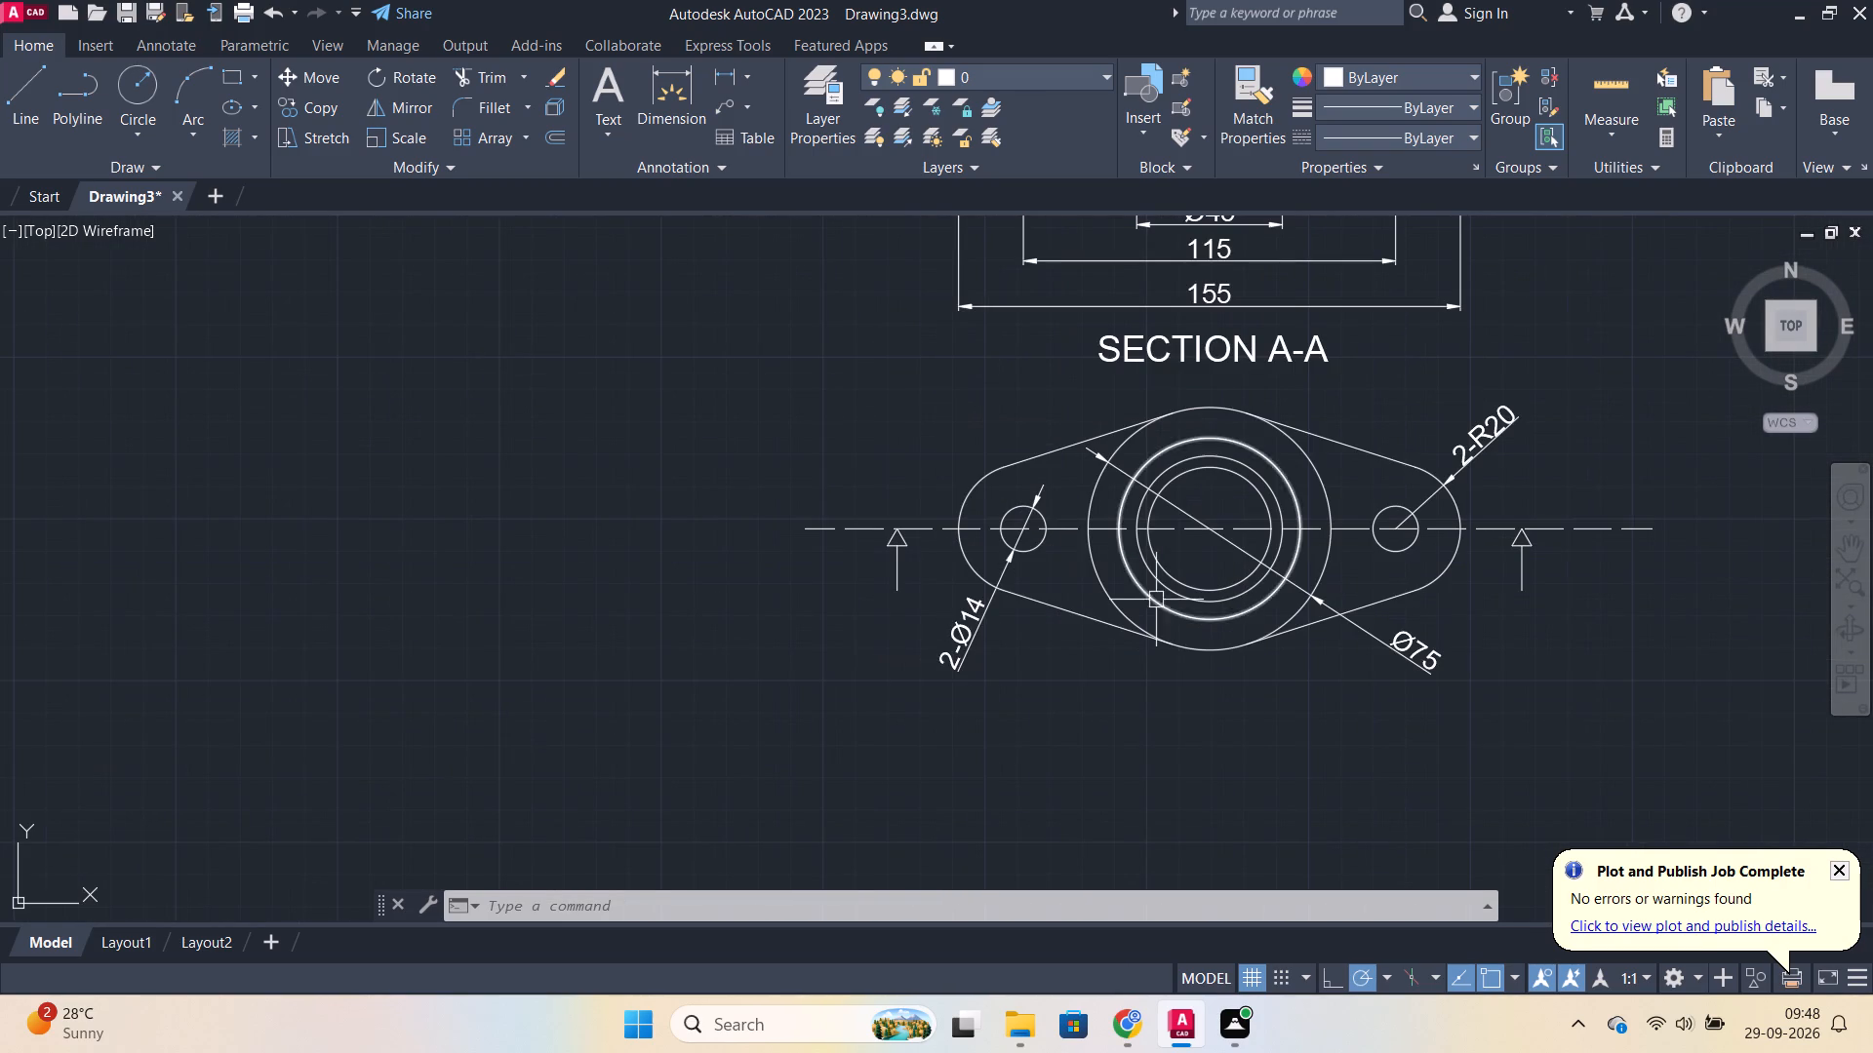
pyautogui.click(1187, 360)
pyautogui.hotkey('ctrl', 'c')
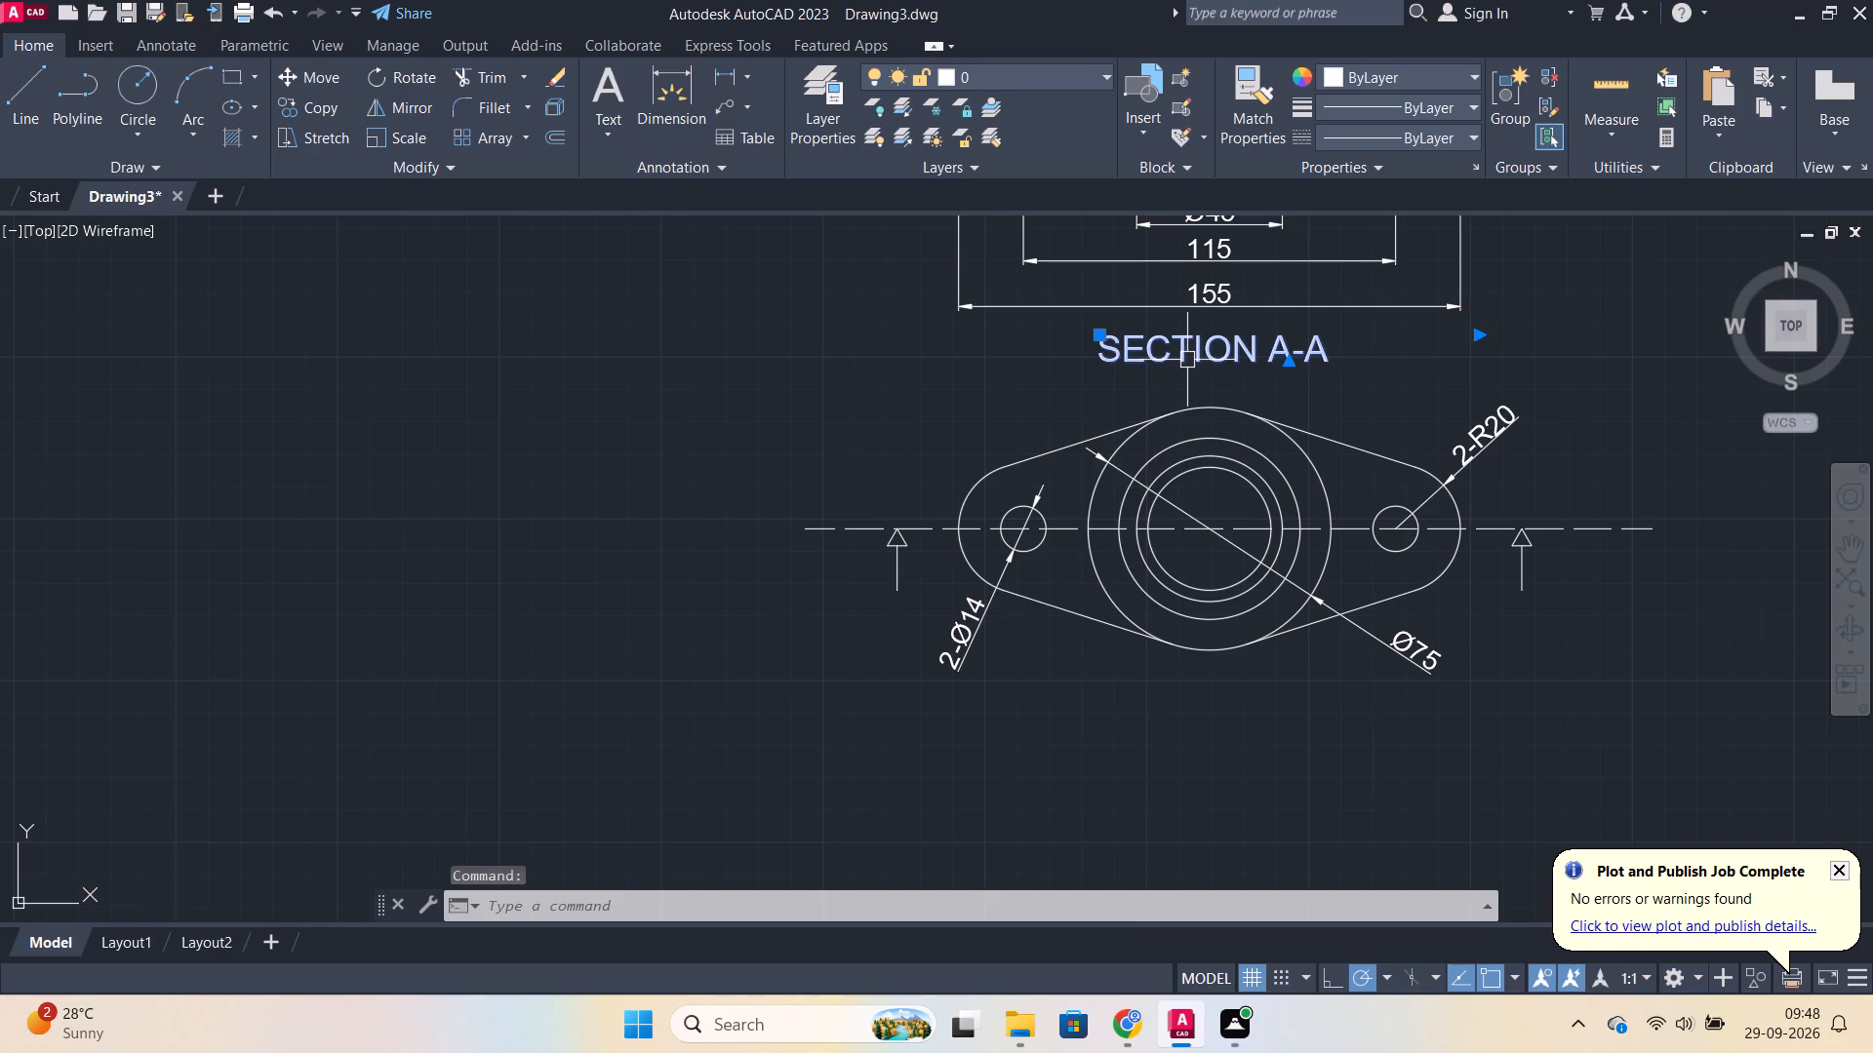
pyautogui.hotkey('ctrl', 'v')
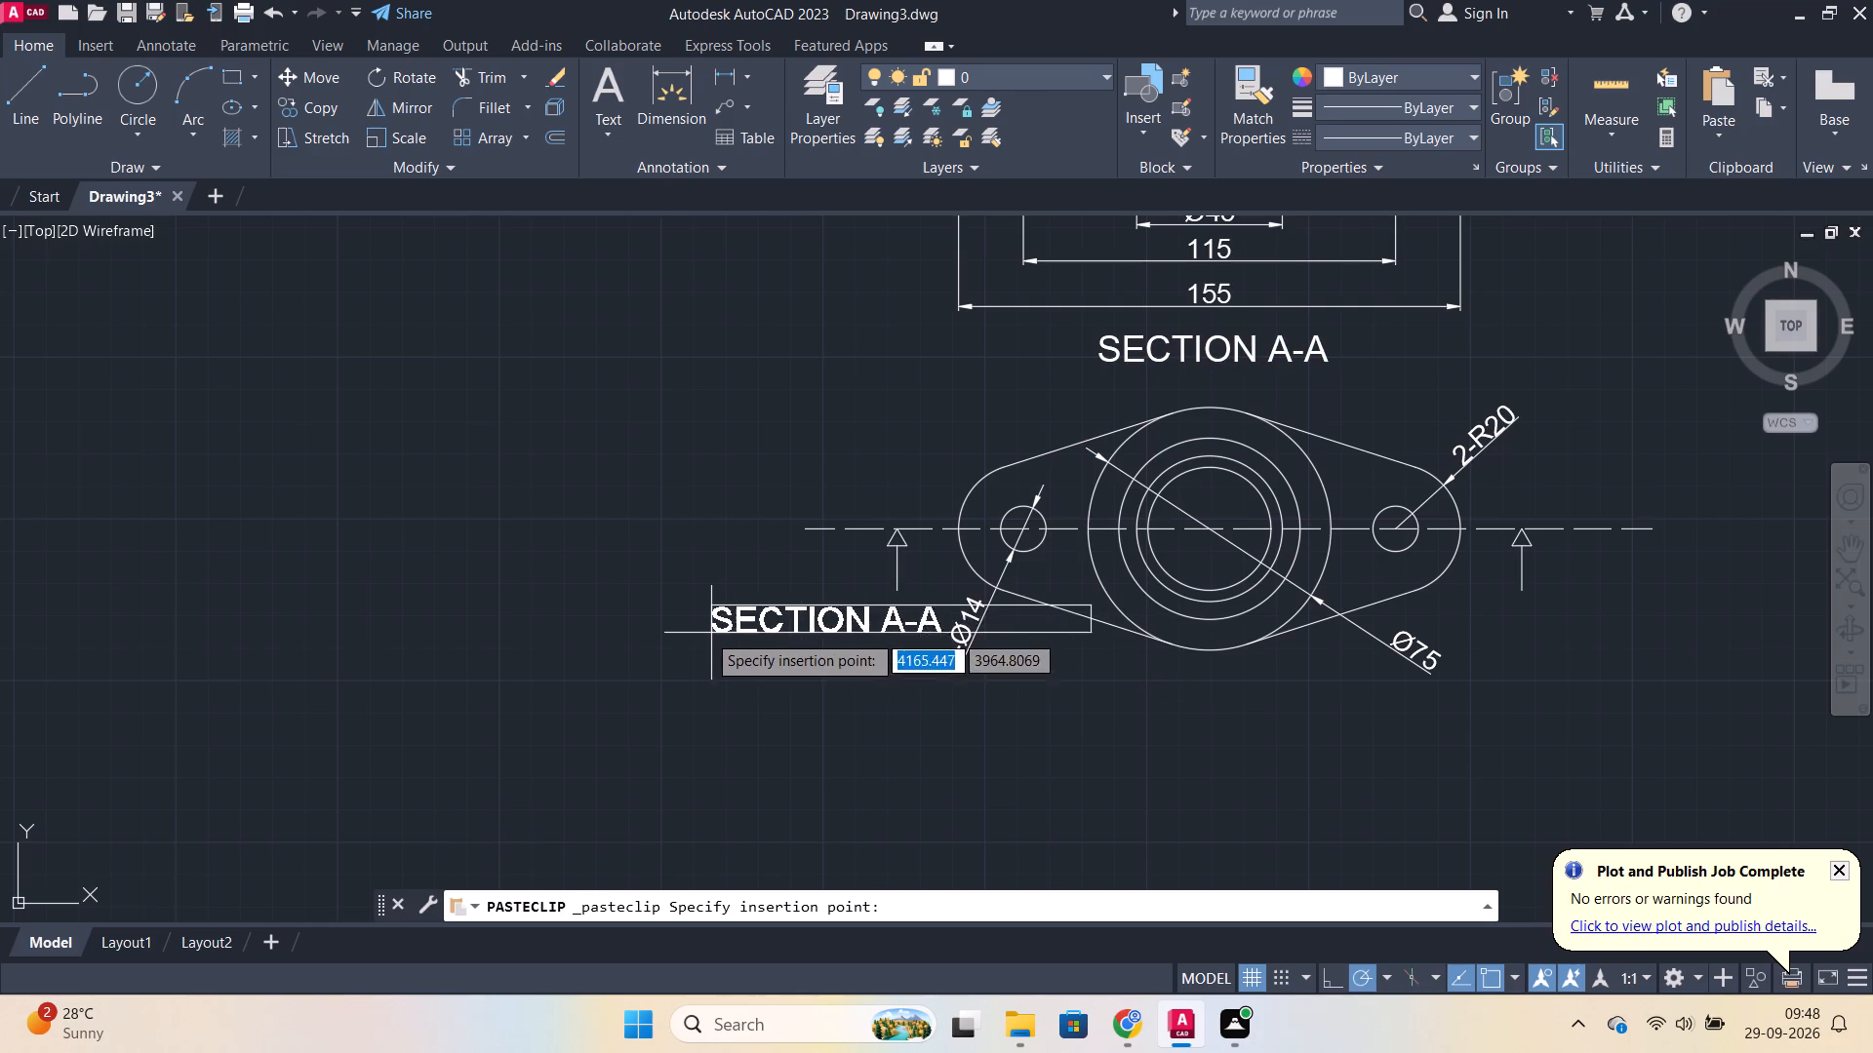
pyautogui.click(591, 636)
# Shorten the pasted label to the single letter "A" and narrow its text frame to fit the letter.
pyautogui.doubleClick(746, 619)
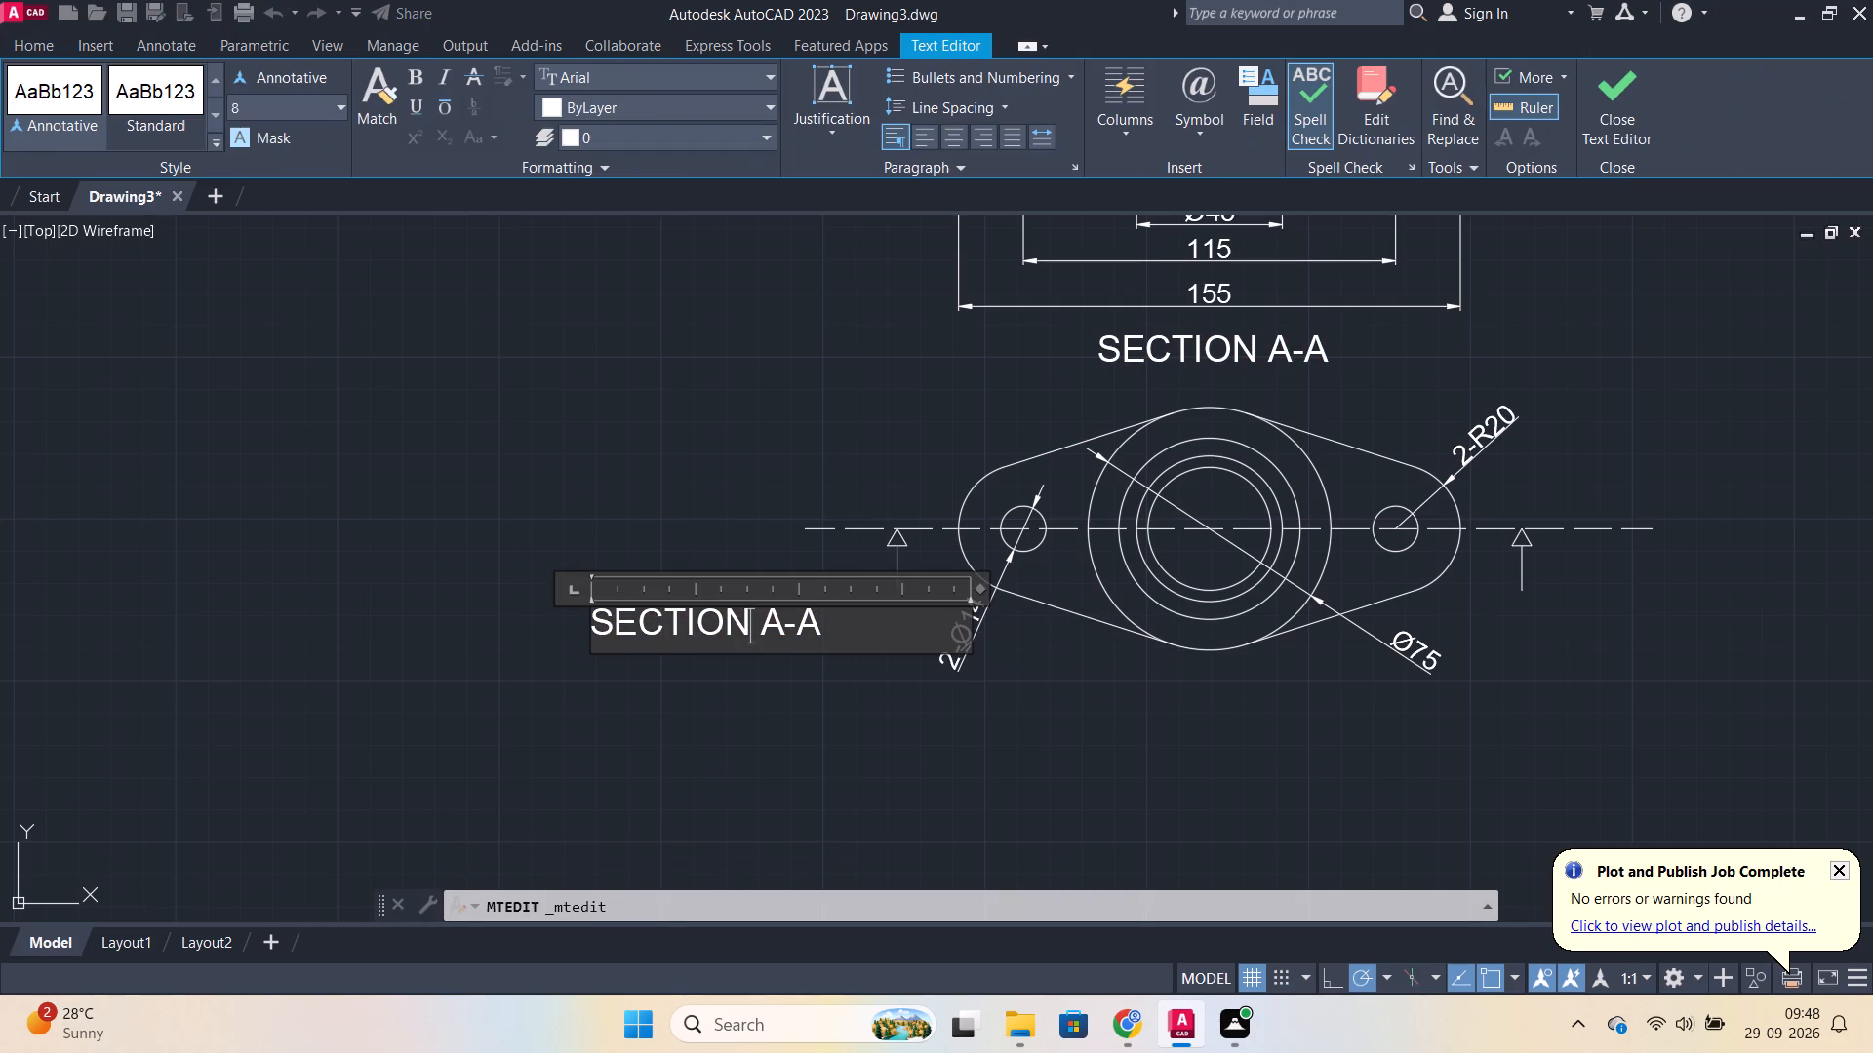
pyautogui.click(806, 626)
pyautogui.press('BackSpace')
pyautogui.press('BackSpace')
pyautogui.press('BackSpace')
pyautogui.press('BackSpace')
pyautogui.press('BackSpace')
pyautogui.press('BackSpace')
pyautogui.press('BackSpace')
pyautogui.press('BackSpace')
pyautogui.press('BackSpace')
pyautogui.press('BackSpace')
pyautogui.press('BackSpace')
pyautogui.press('BackSpace')
pyautogui.press('BackSpace')
pyautogui.press('BackSpace')
pyautogui.press('BackSpace')
pyautogui.press('BackSpace')
pyautogui.press('BackSpace')
pyautogui.press('BackSpace')
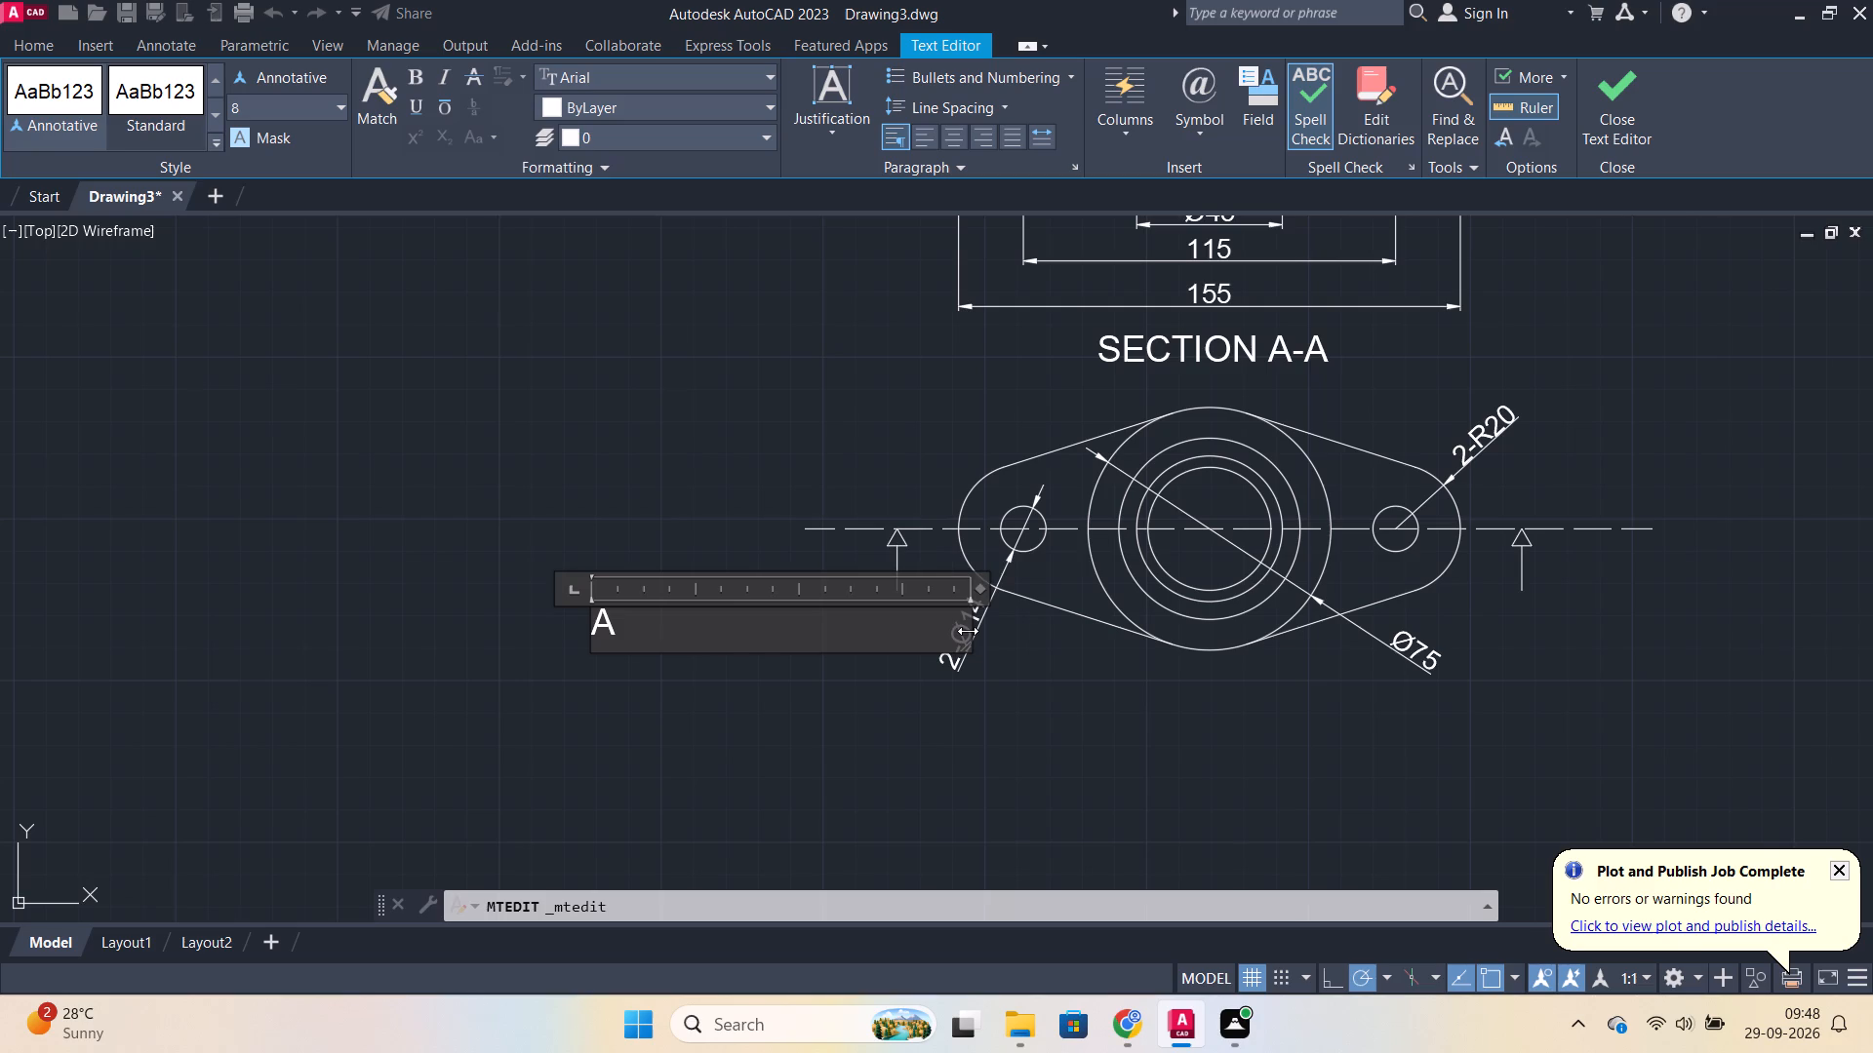
pyautogui.moveTo(968, 631); pyautogui.dragTo(592, 622)
pyautogui.click(1605, 131)
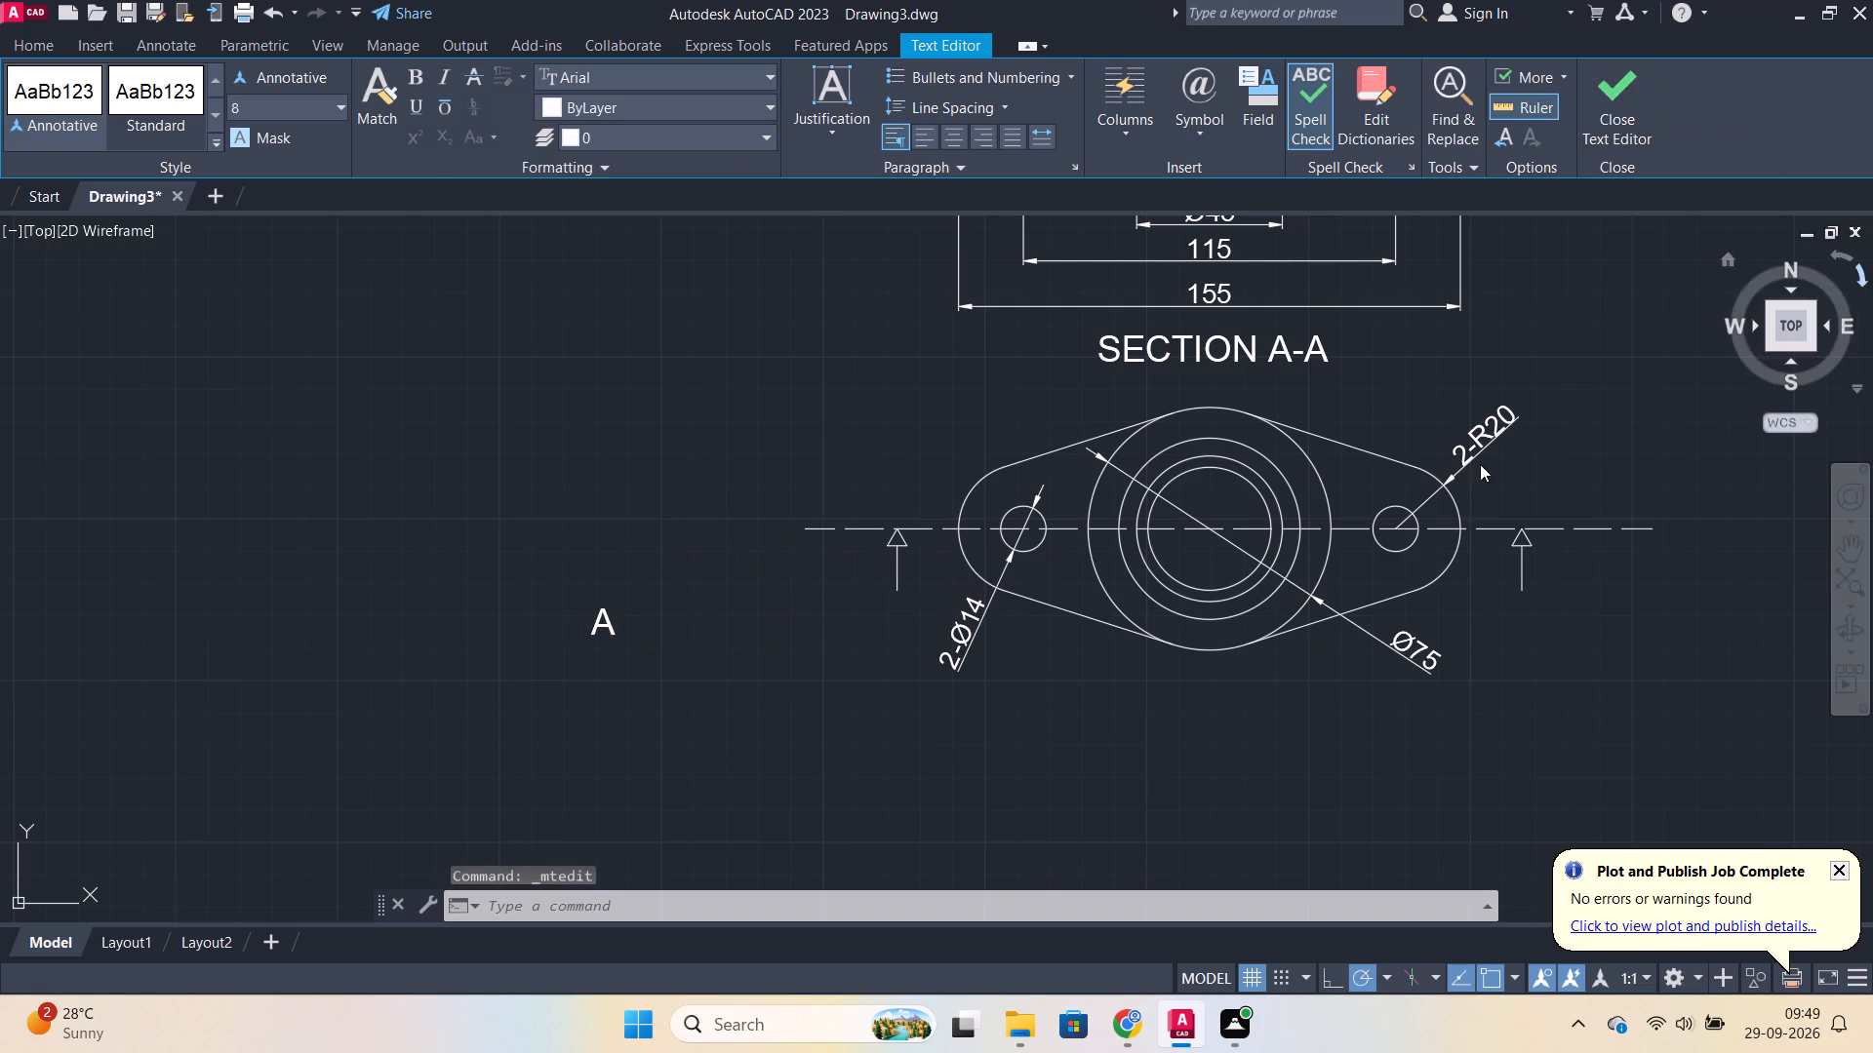
# Copy the standalone letter "A" to beneath both cutting-plane arrows of the flange's top view.
pyautogui.click(552, 588)
pyautogui.click(673, 653)
pyautogui.press('c')
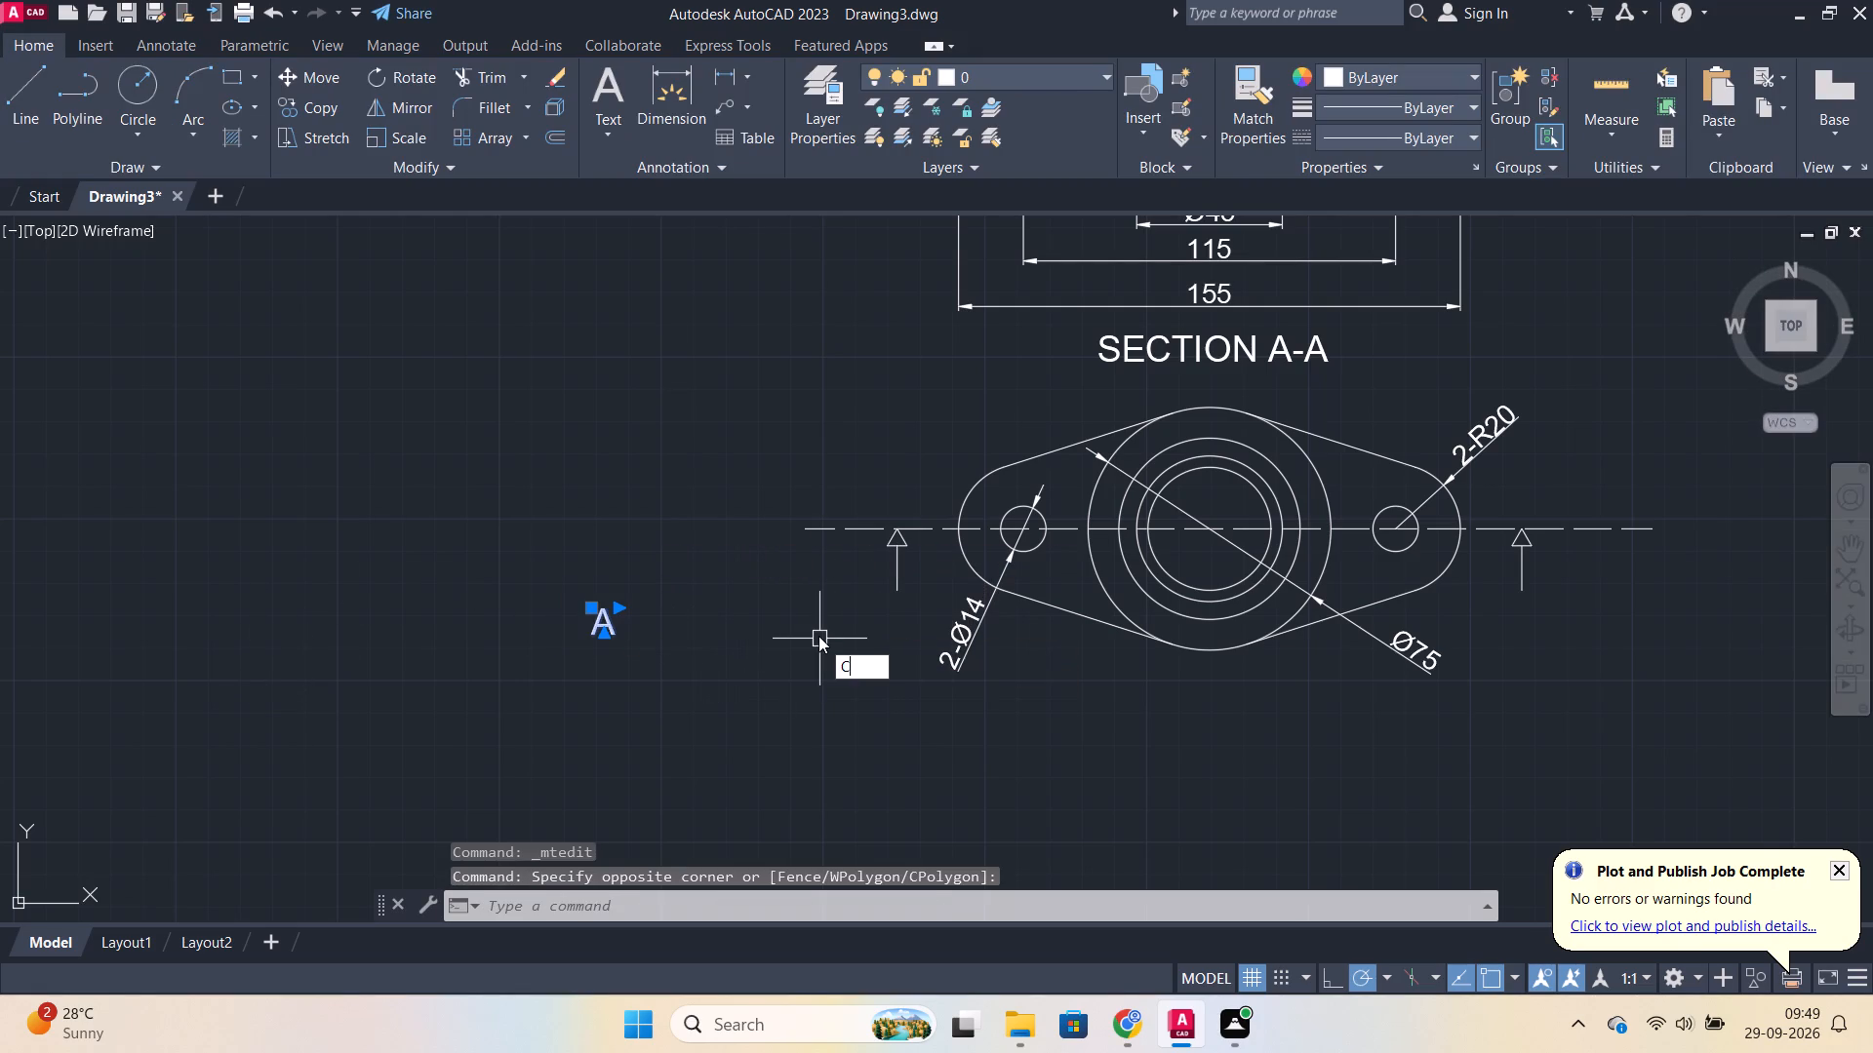
pyautogui.press('o')
pyautogui.press('Return')
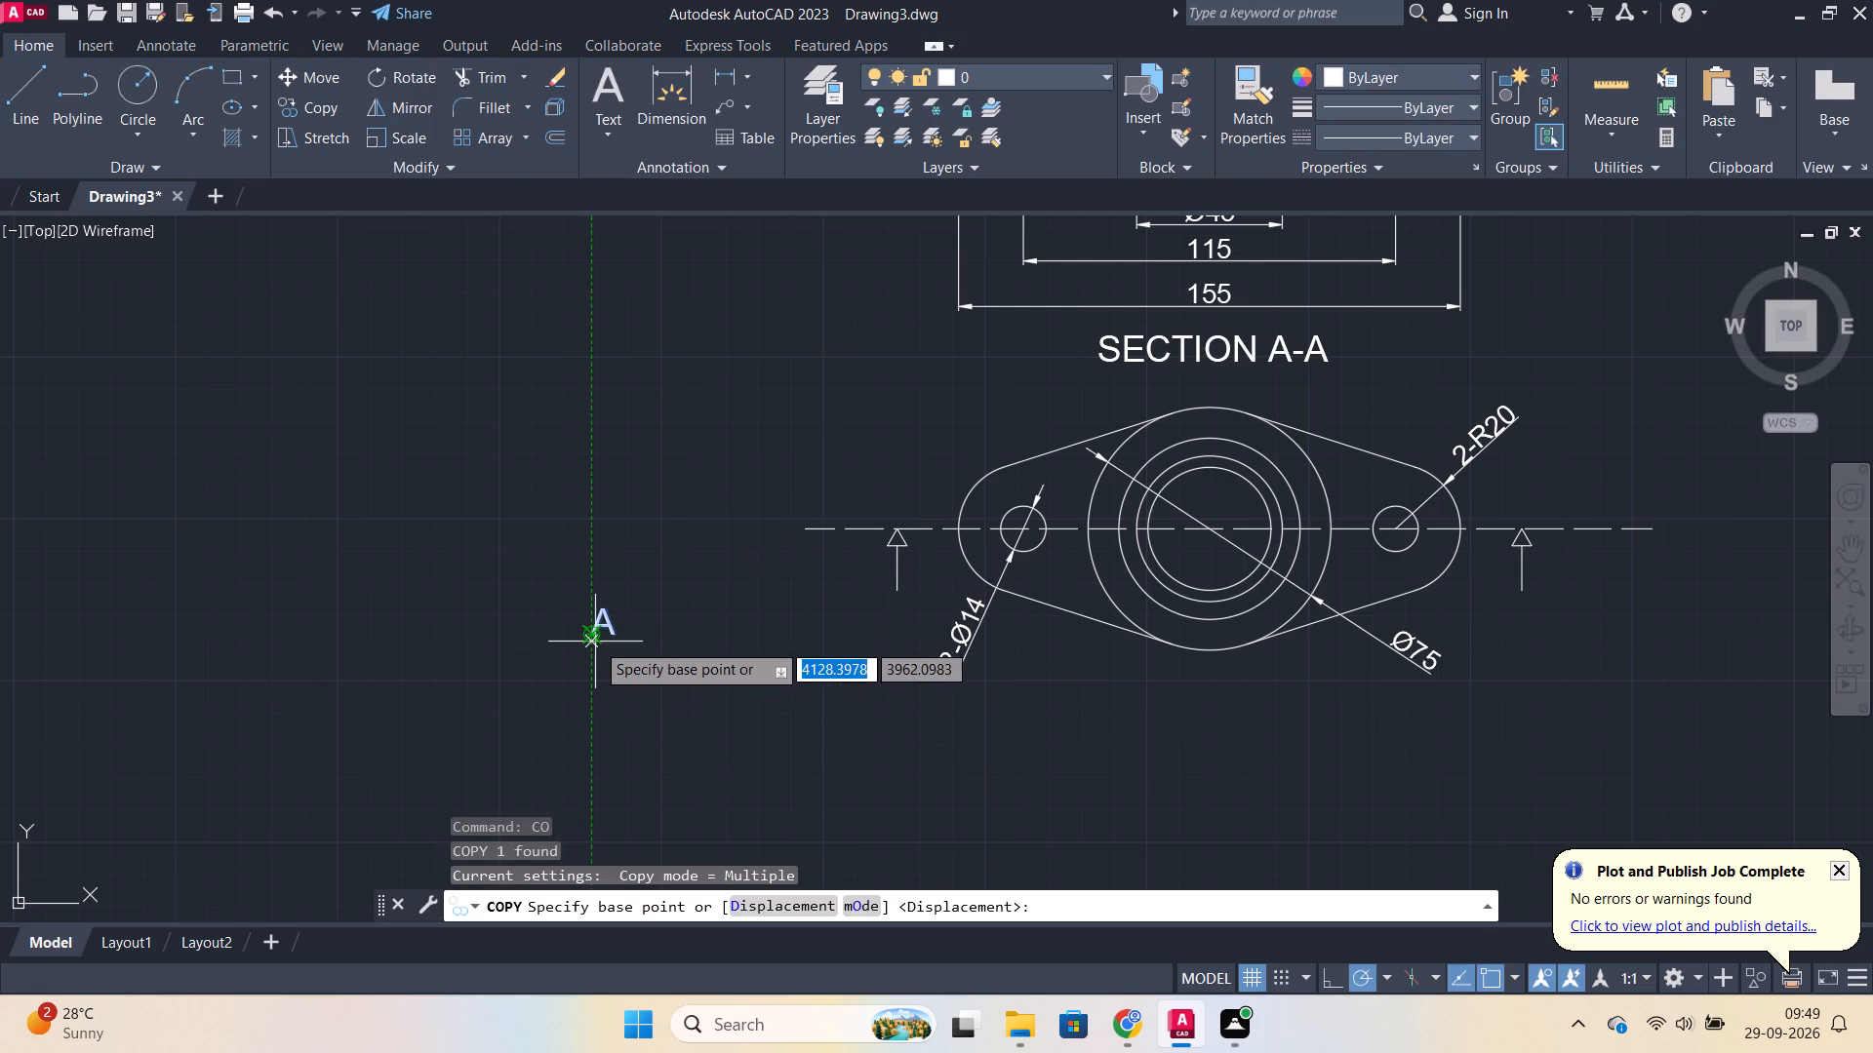
pyautogui.click(595, 642)
pyautogui.scroll(2, 879, 629)
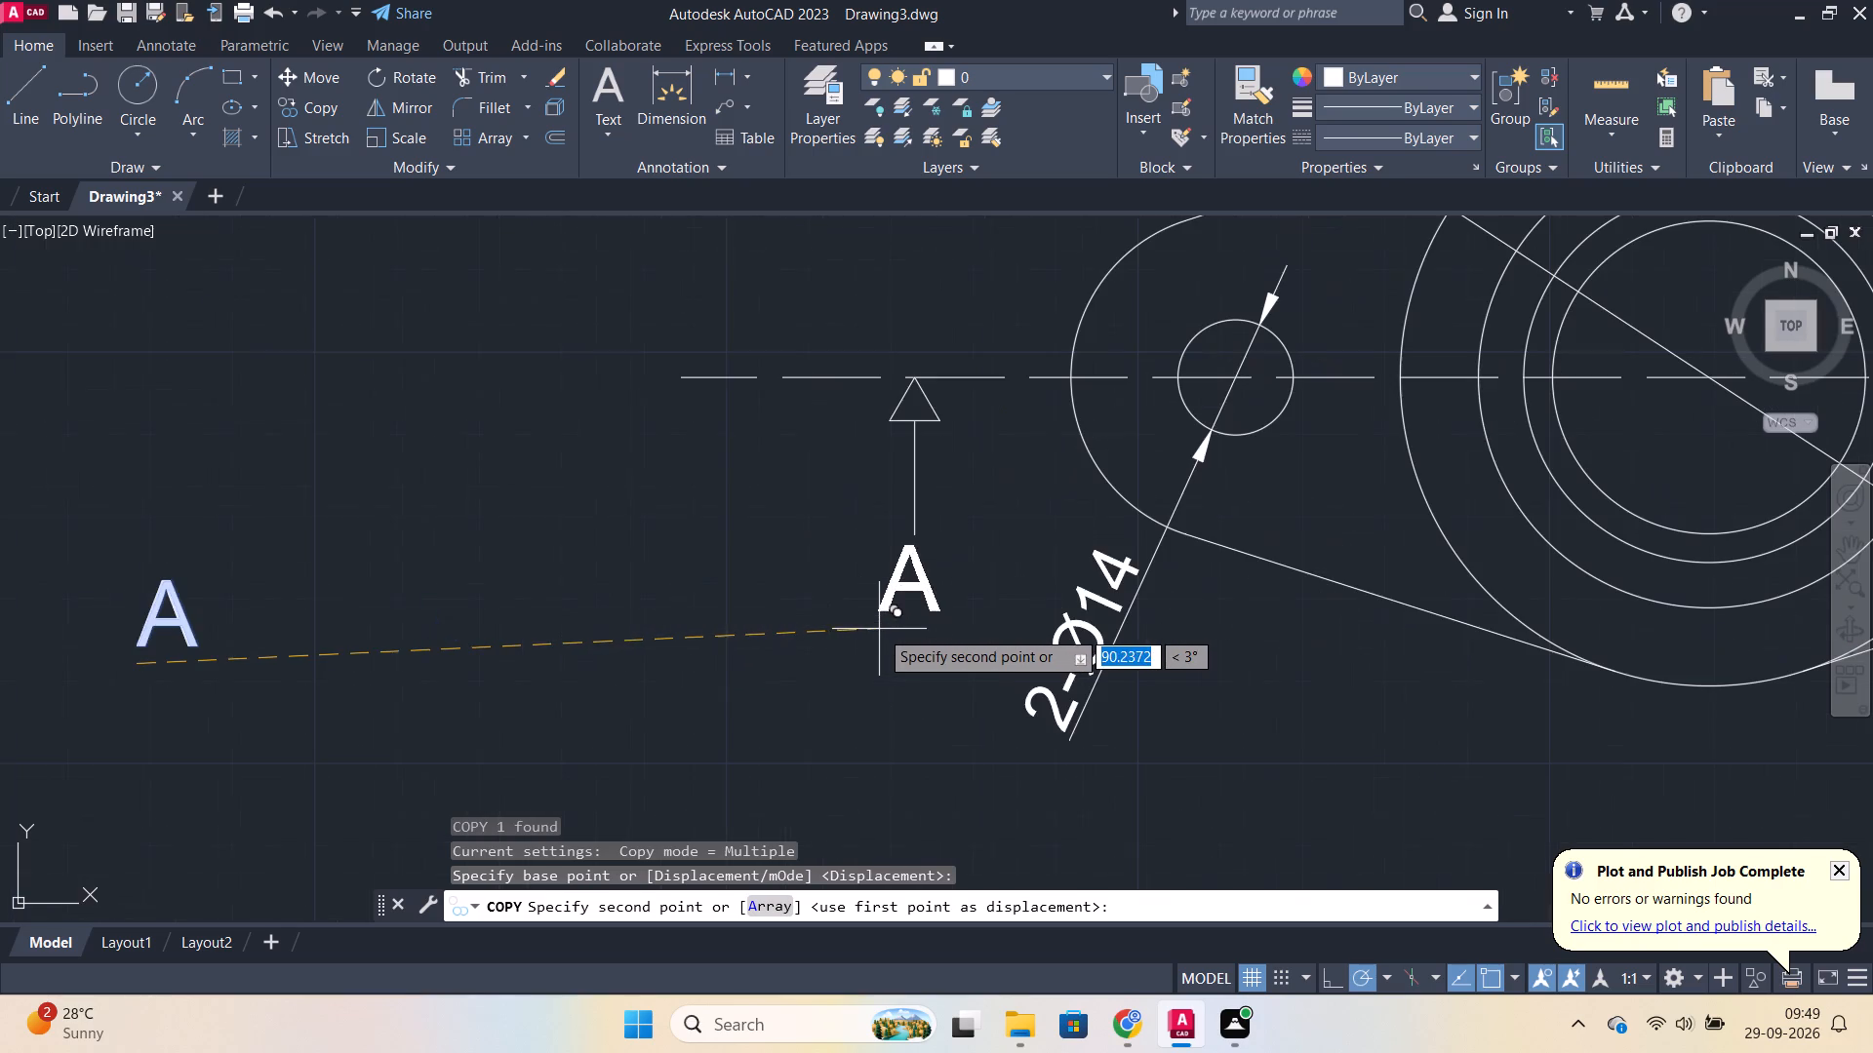
pyautogui.click(885, 634)
pyautogui.scroll(-3, 897, 641)
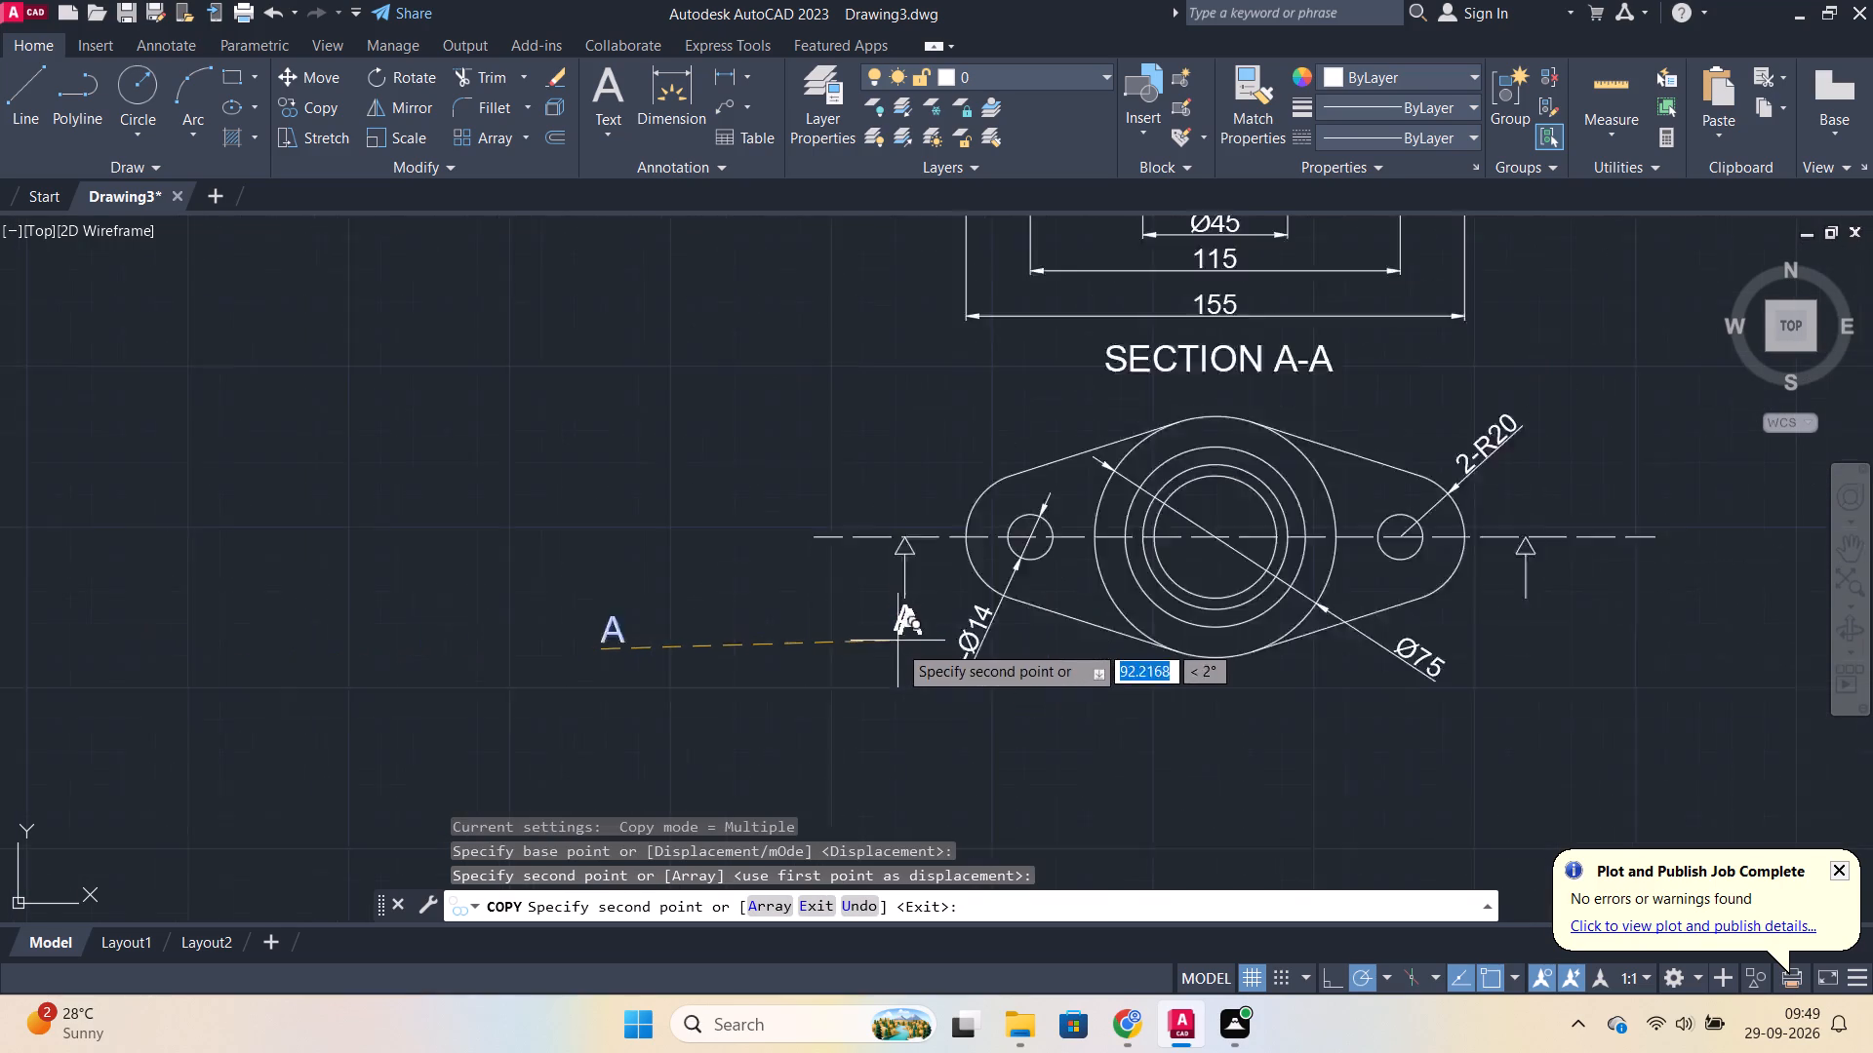
pyautogui.scroll(2, 1277, 670)
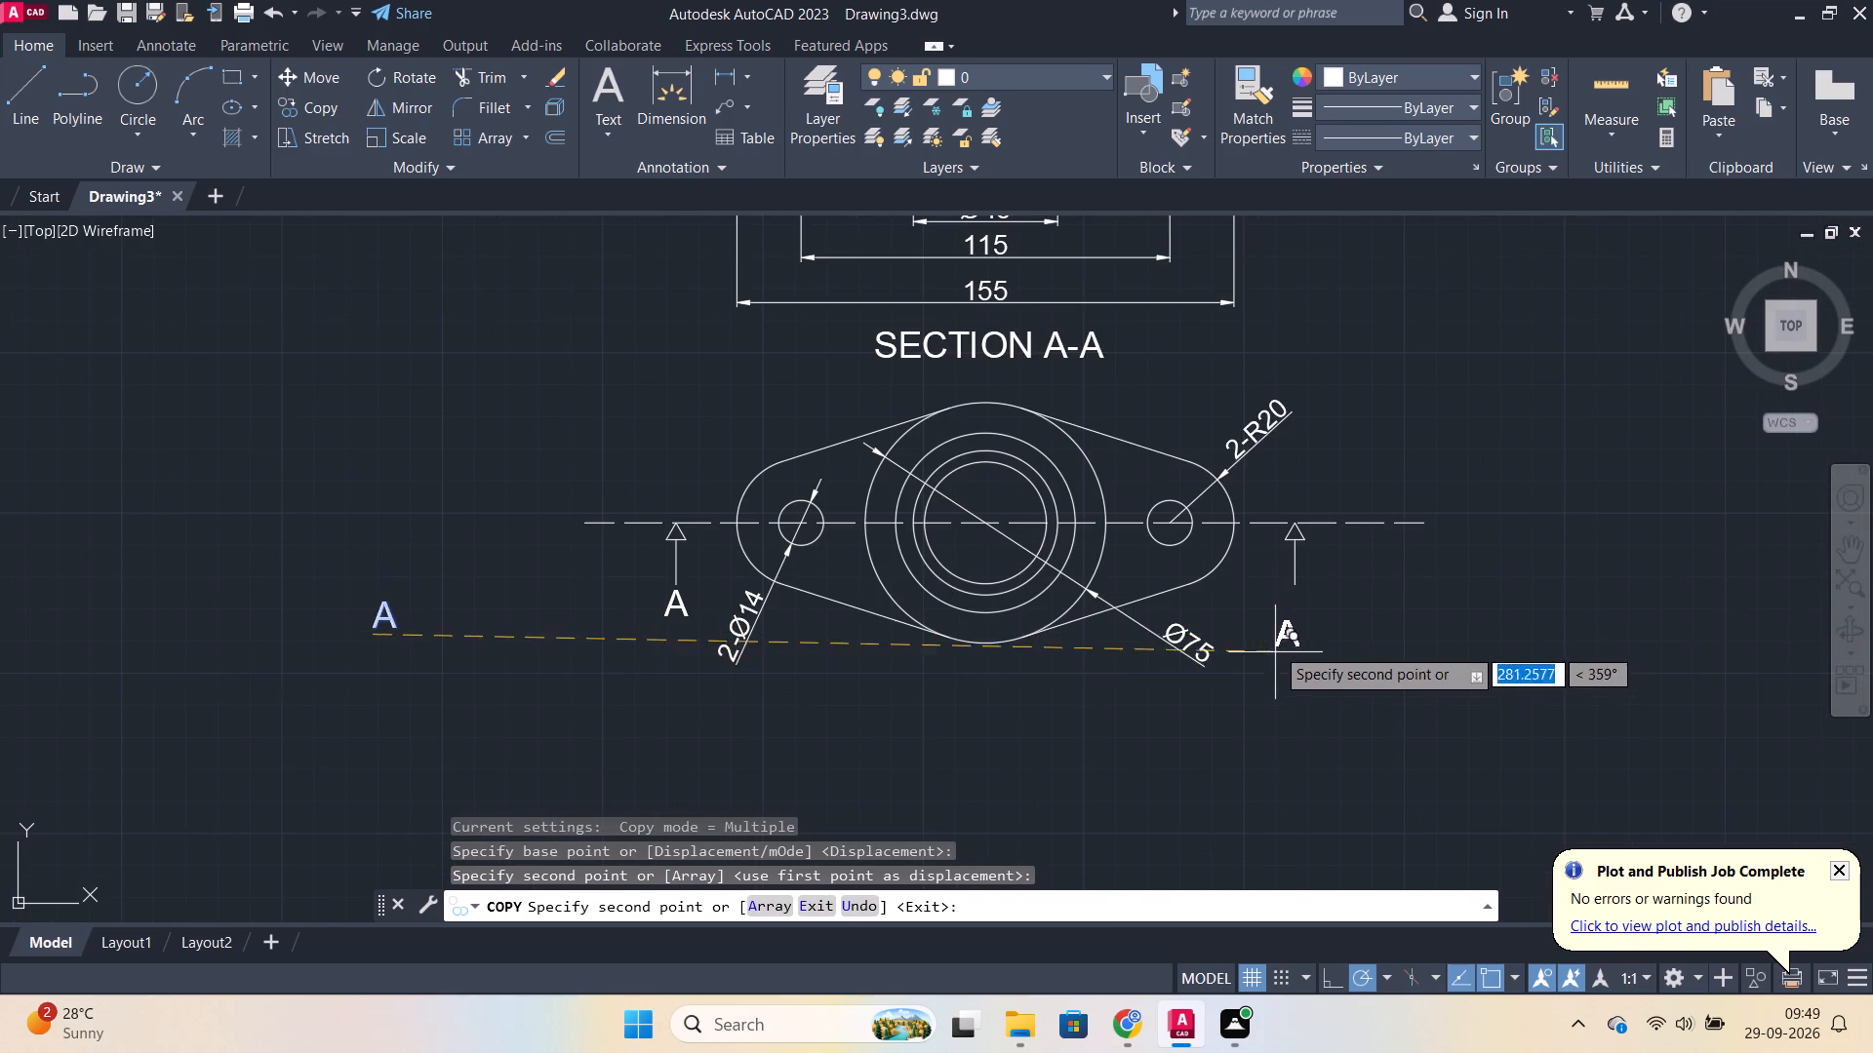
pyautogui.scroll(1, 1275, 646)
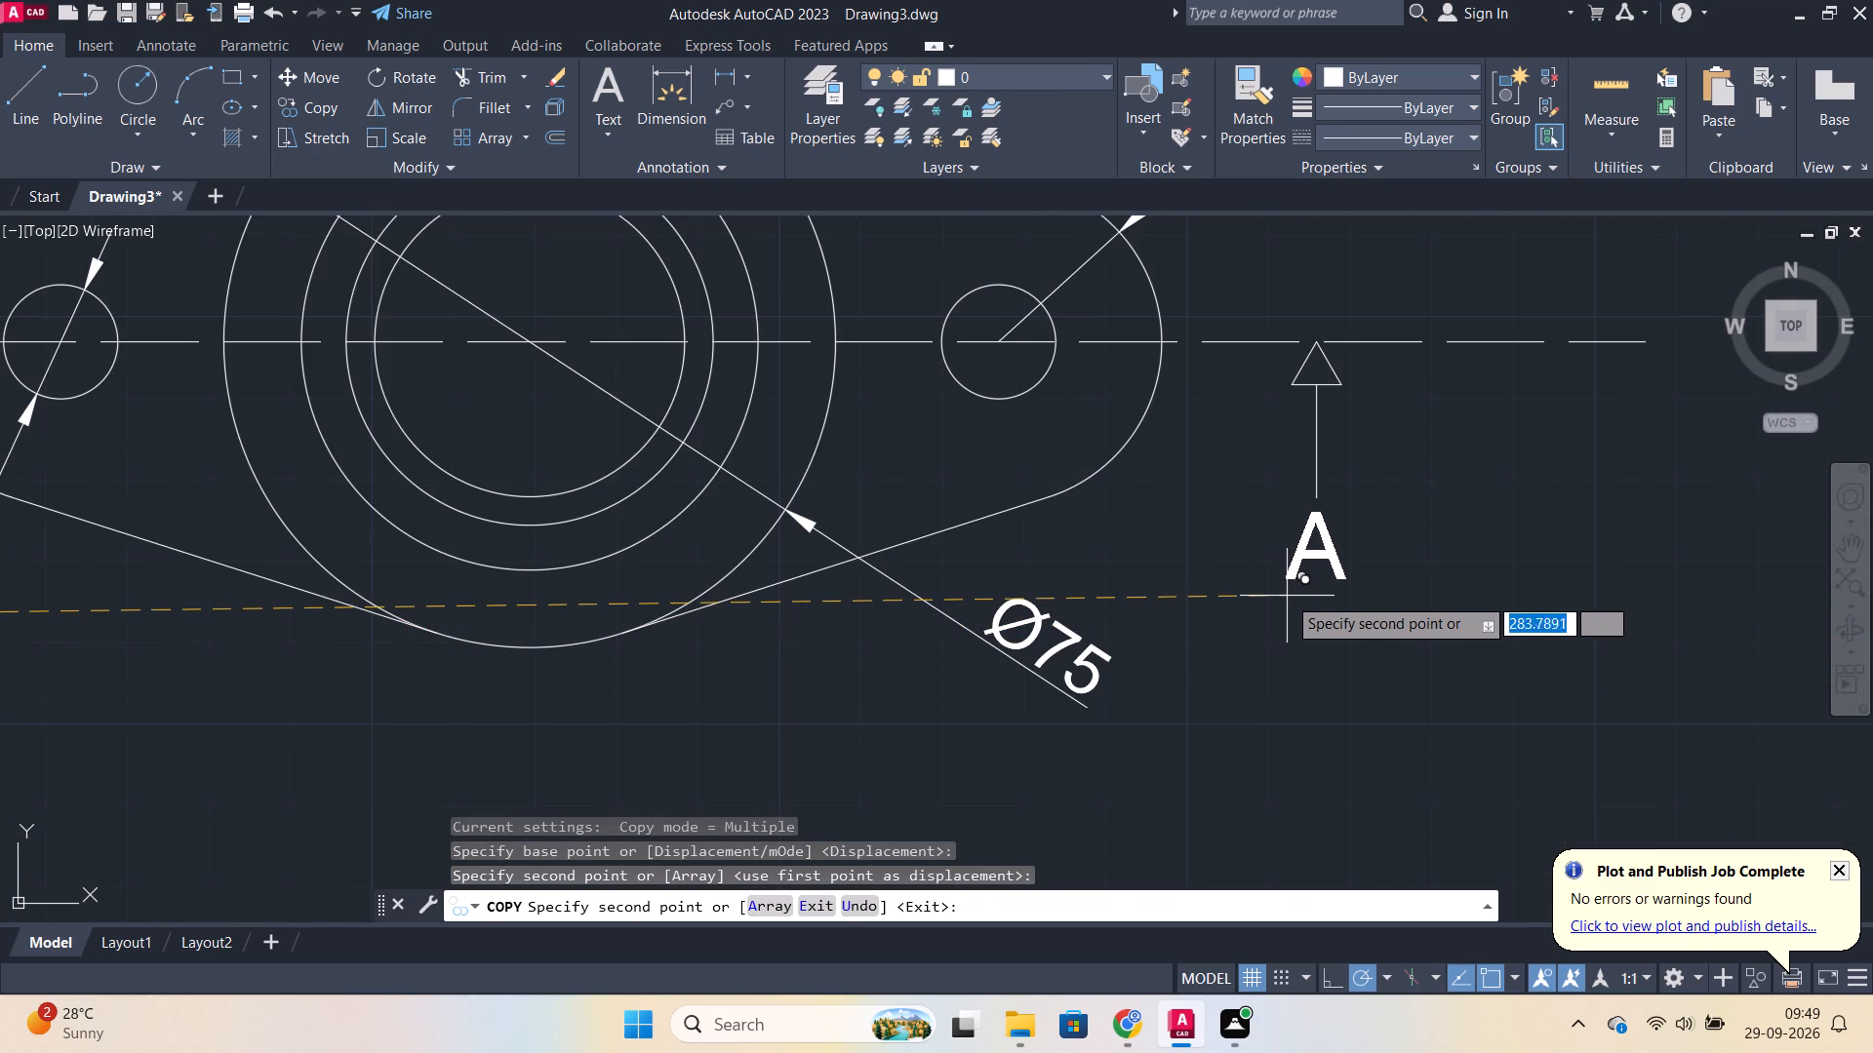
pyautogui.click(1287, 592)
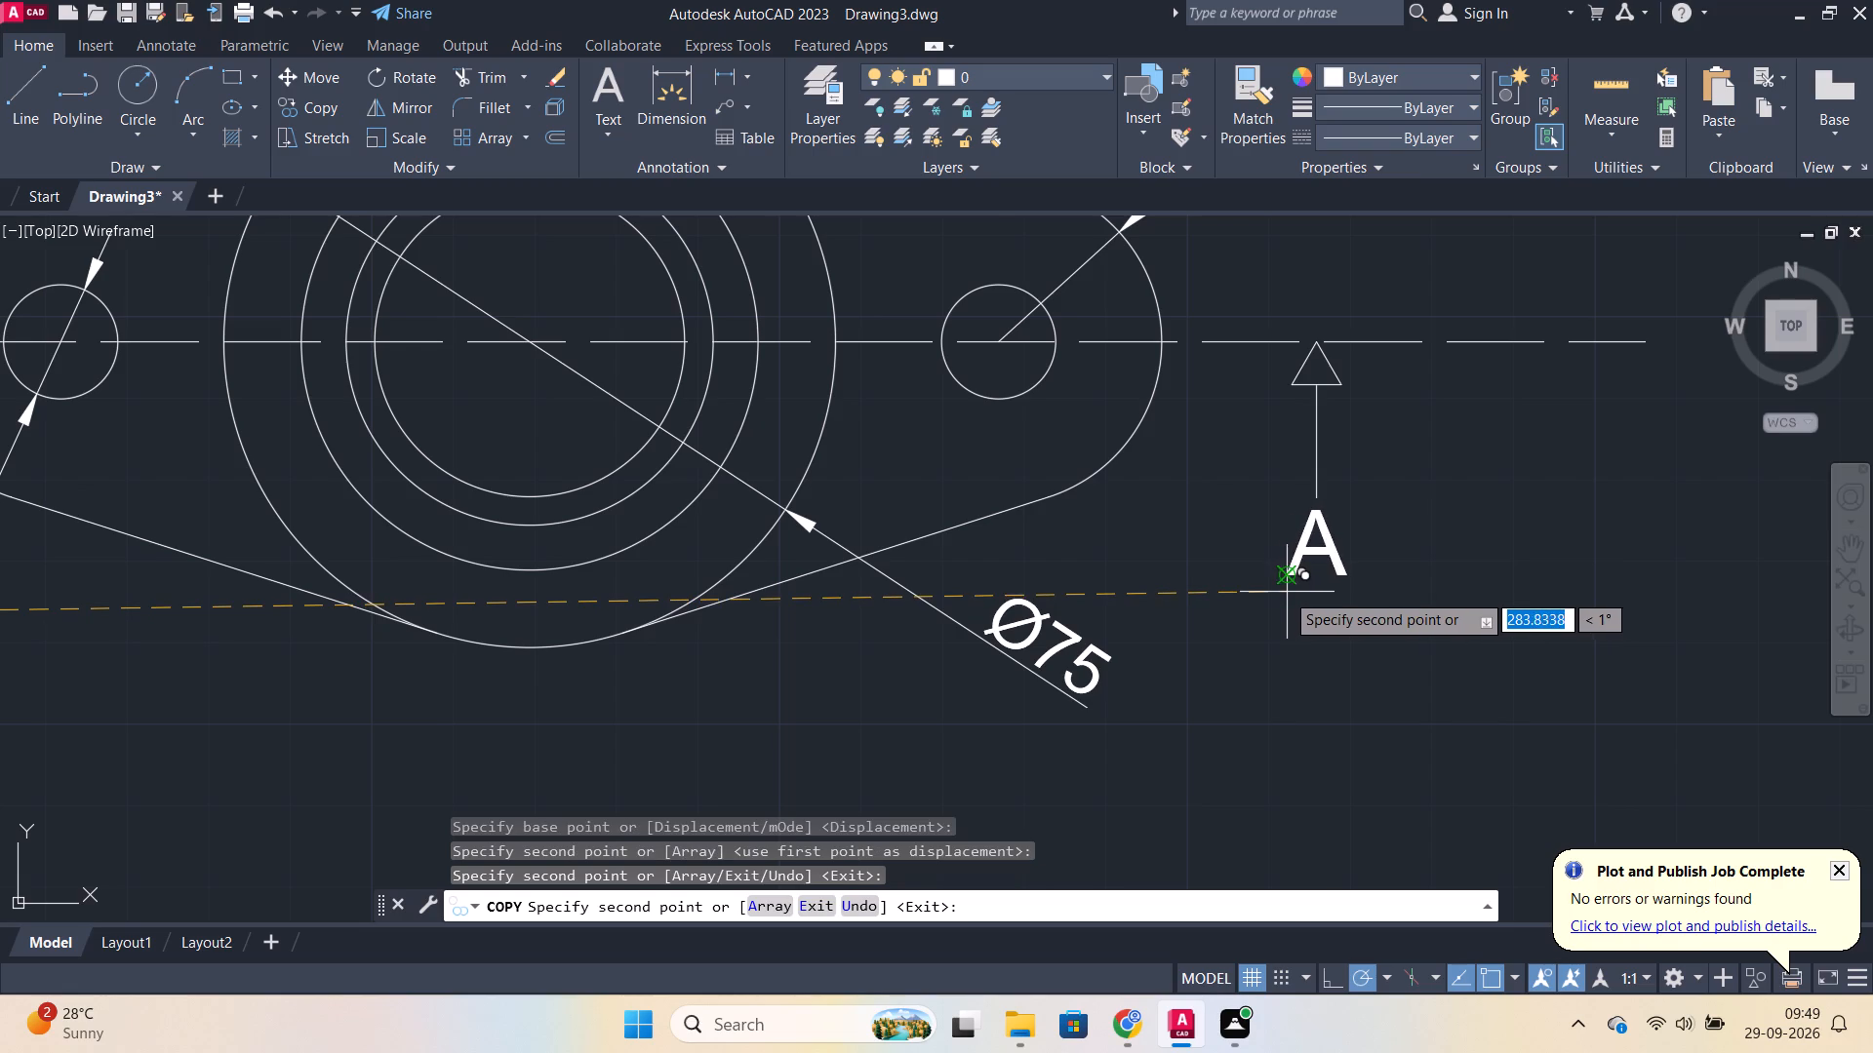
pyautogui.scroll(-3, 1268, 602)
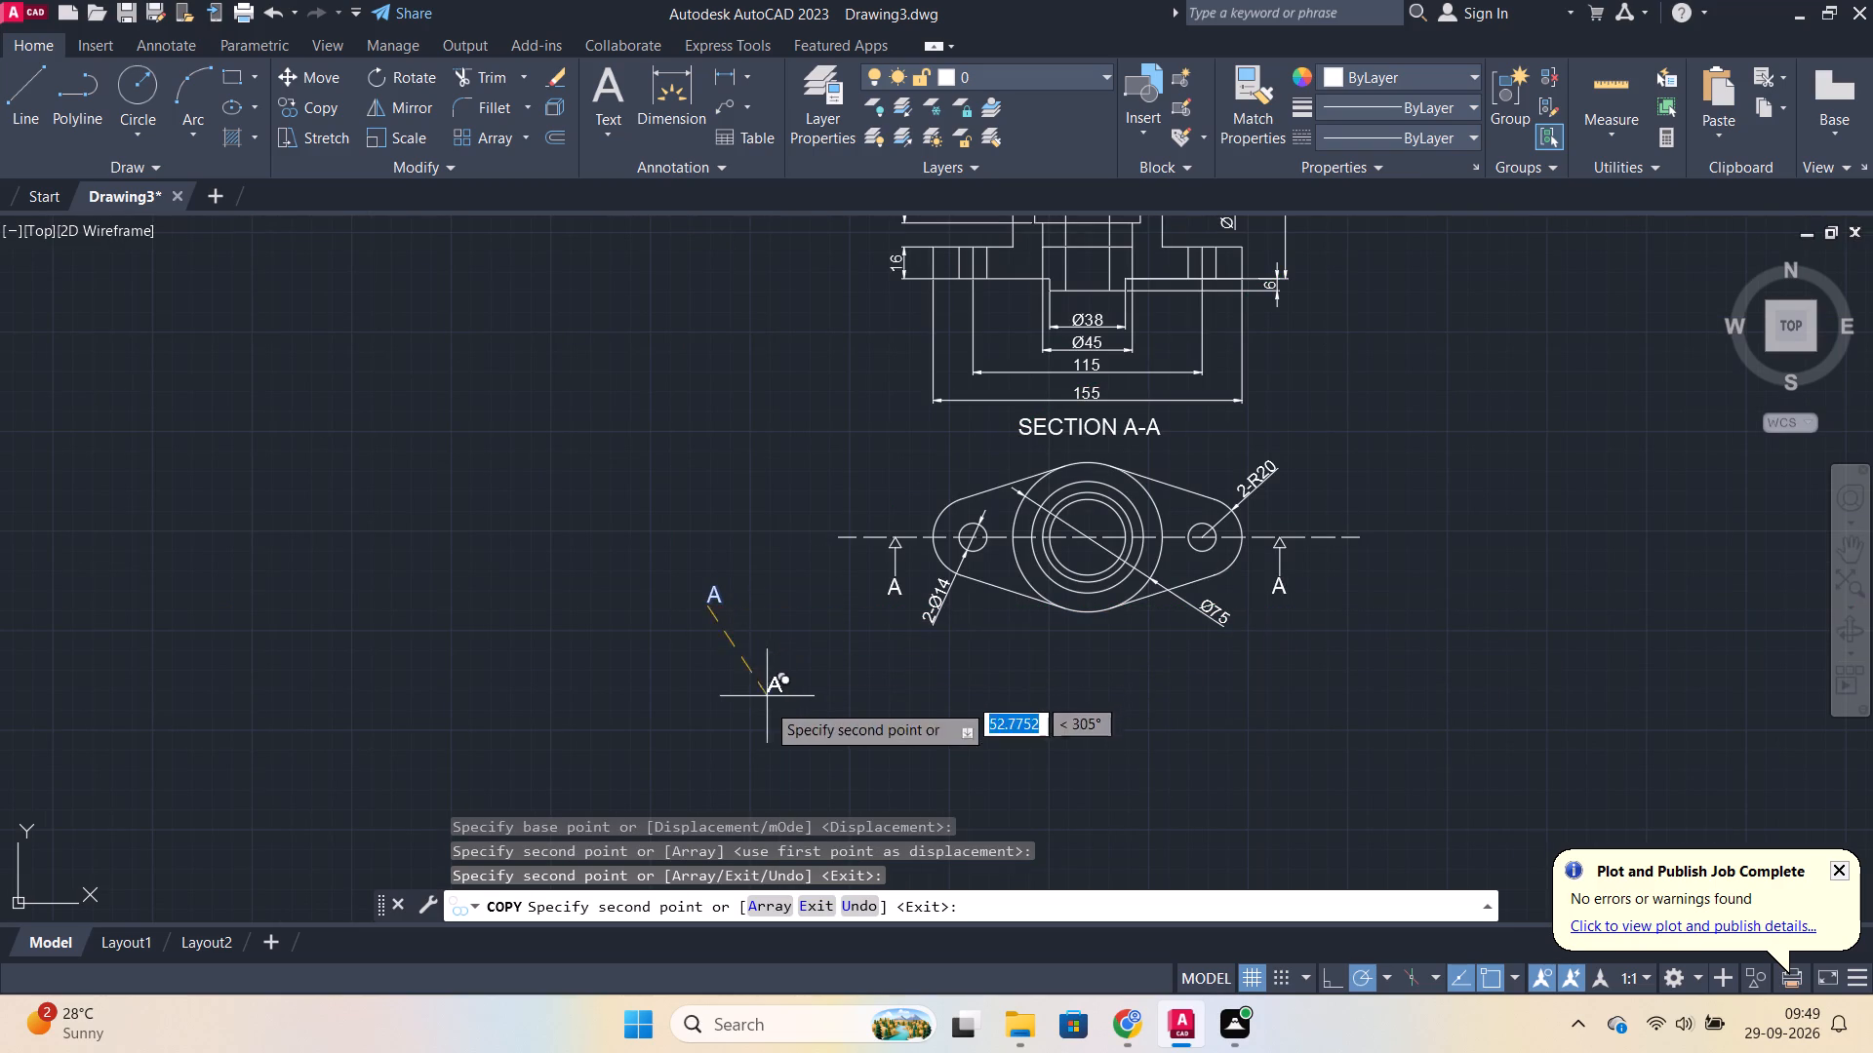
pyautogui.press('Escape')
# Erase the original letter "A" in the empty area left of the top view.
pyautogui.moveTo(796, 691); pyautogui.dragTo(780, 676)
pyautogui.click(670, 527)
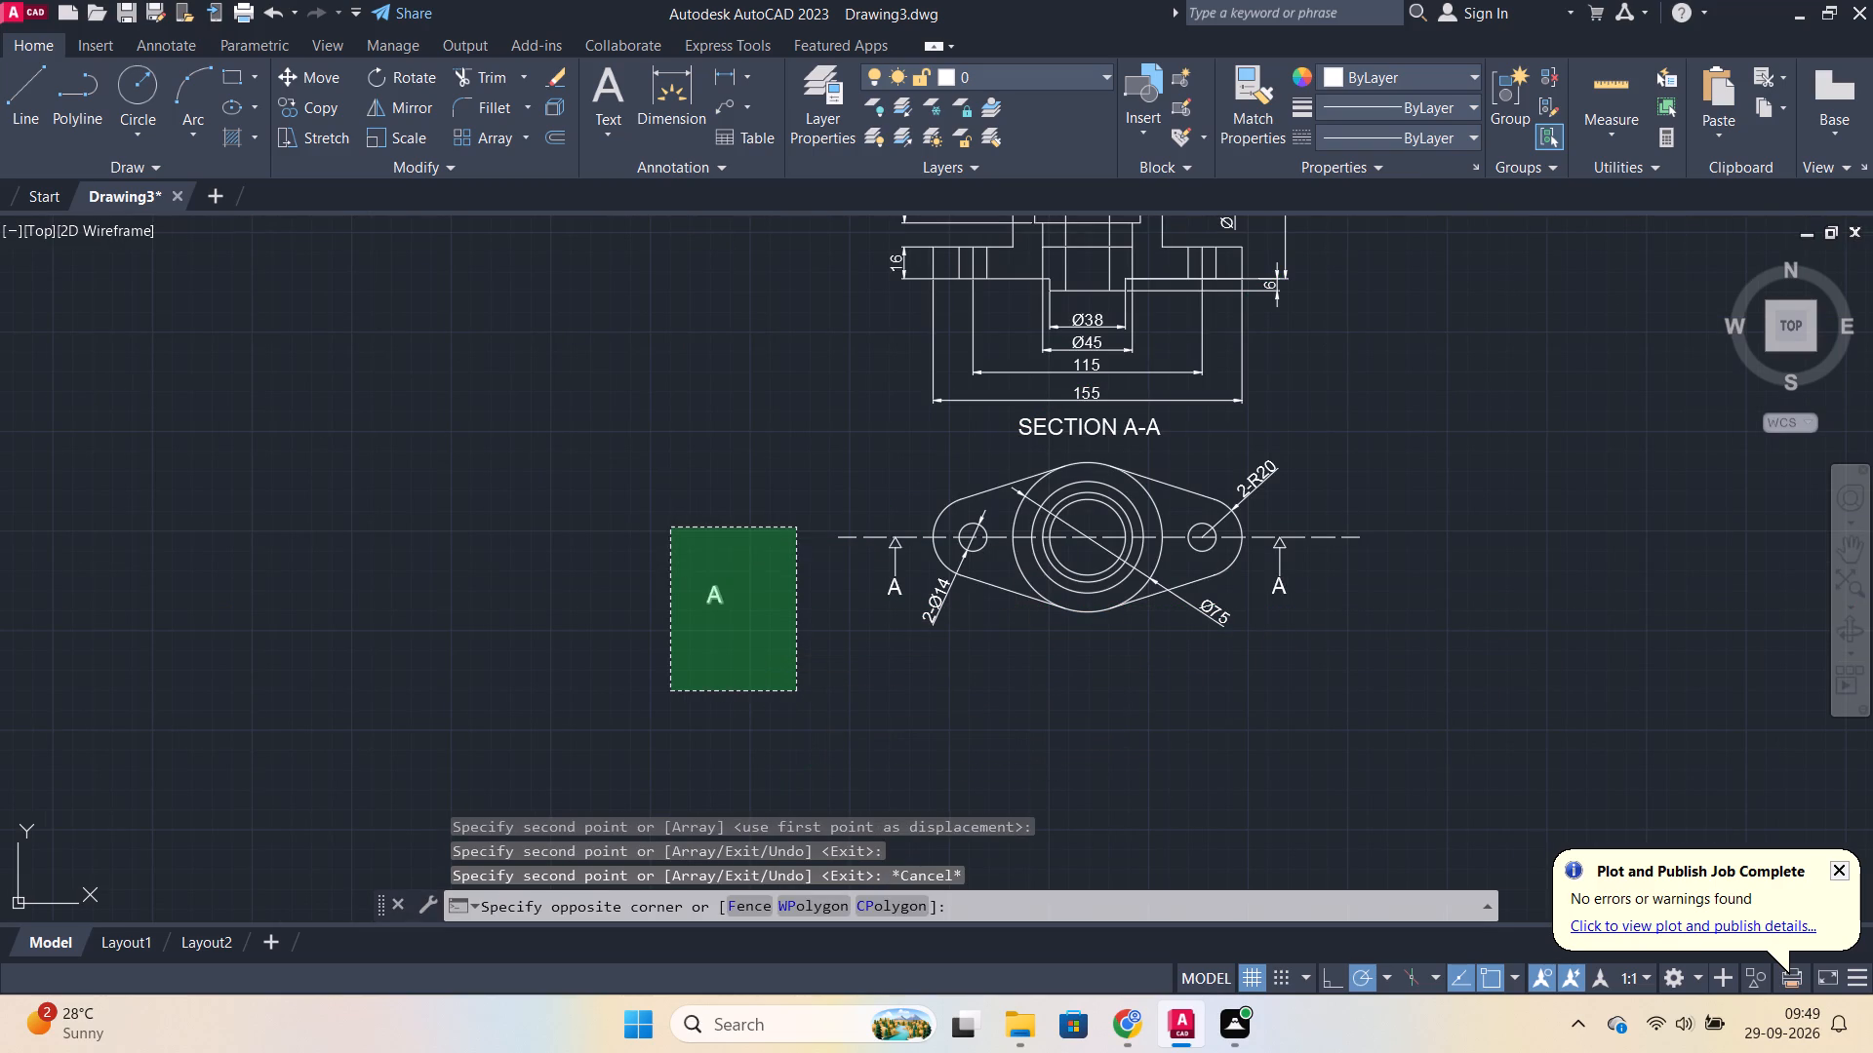
pyautogui.press('e')
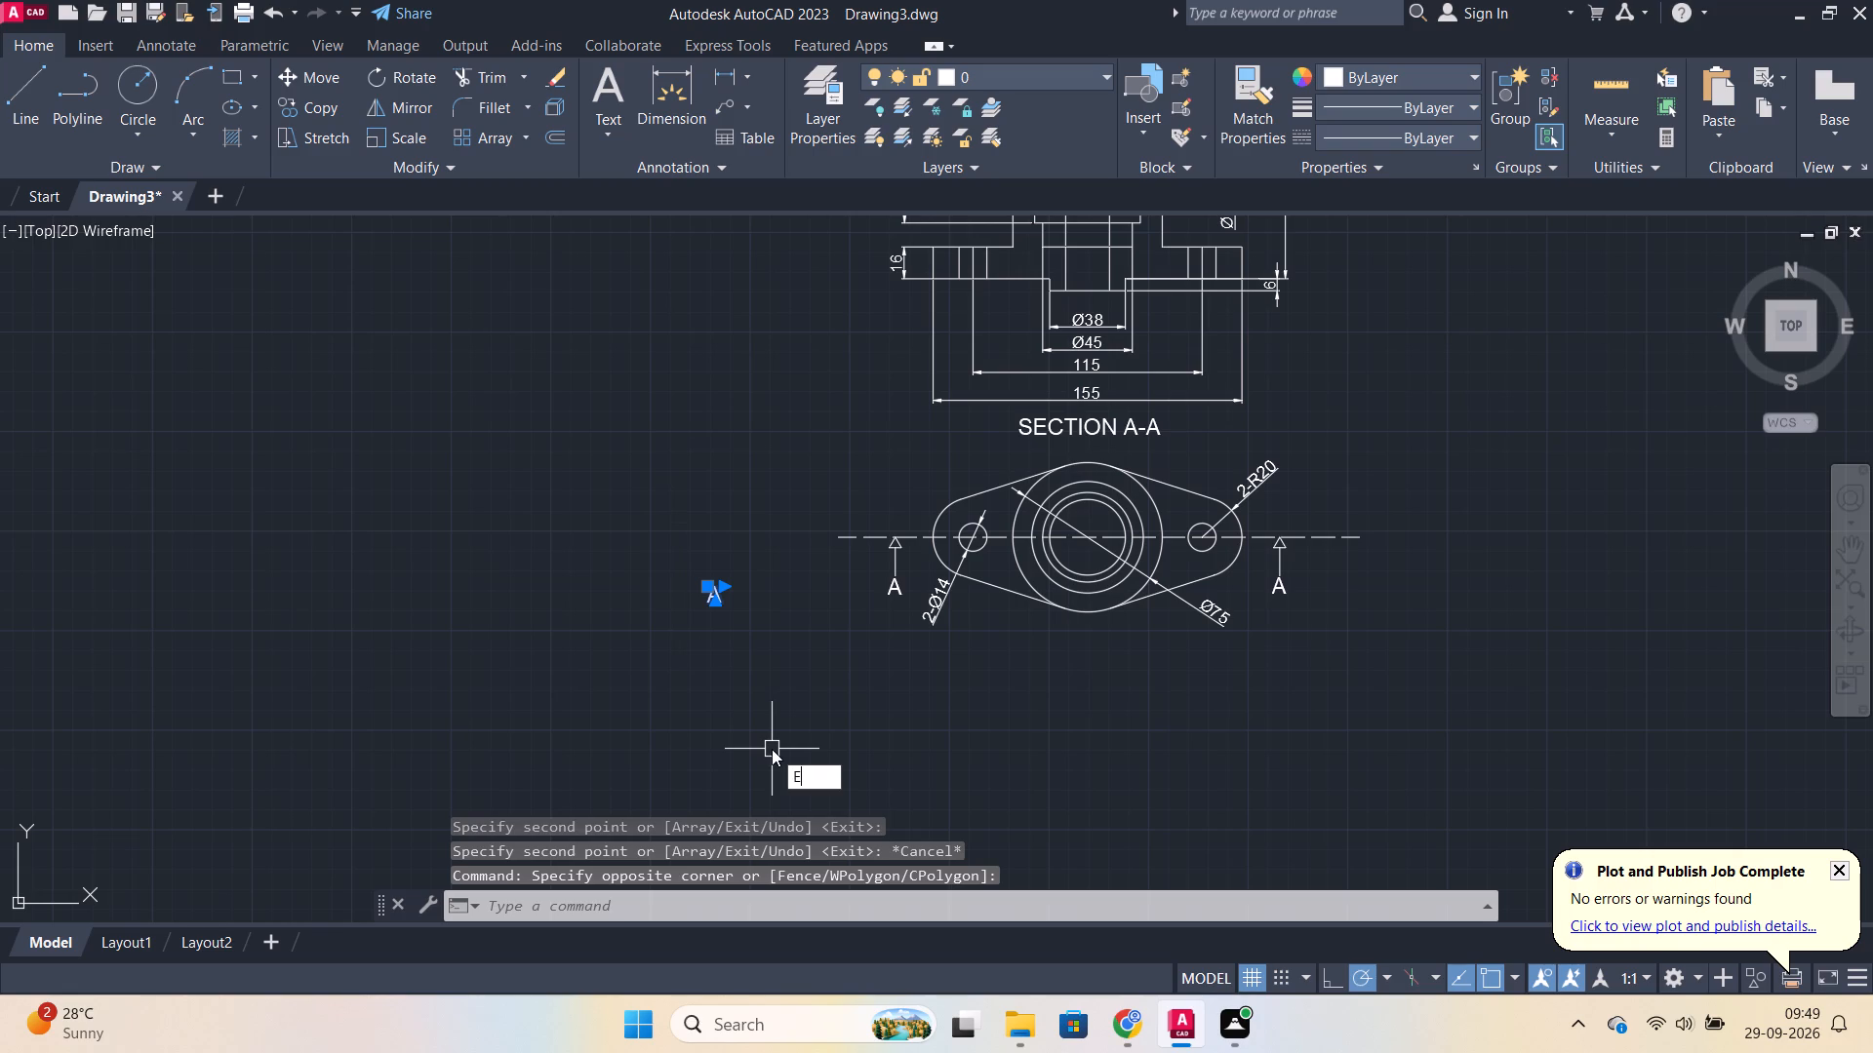
pyautogui.press('Return')
pyautogui.scroll(-1, 761, 842)
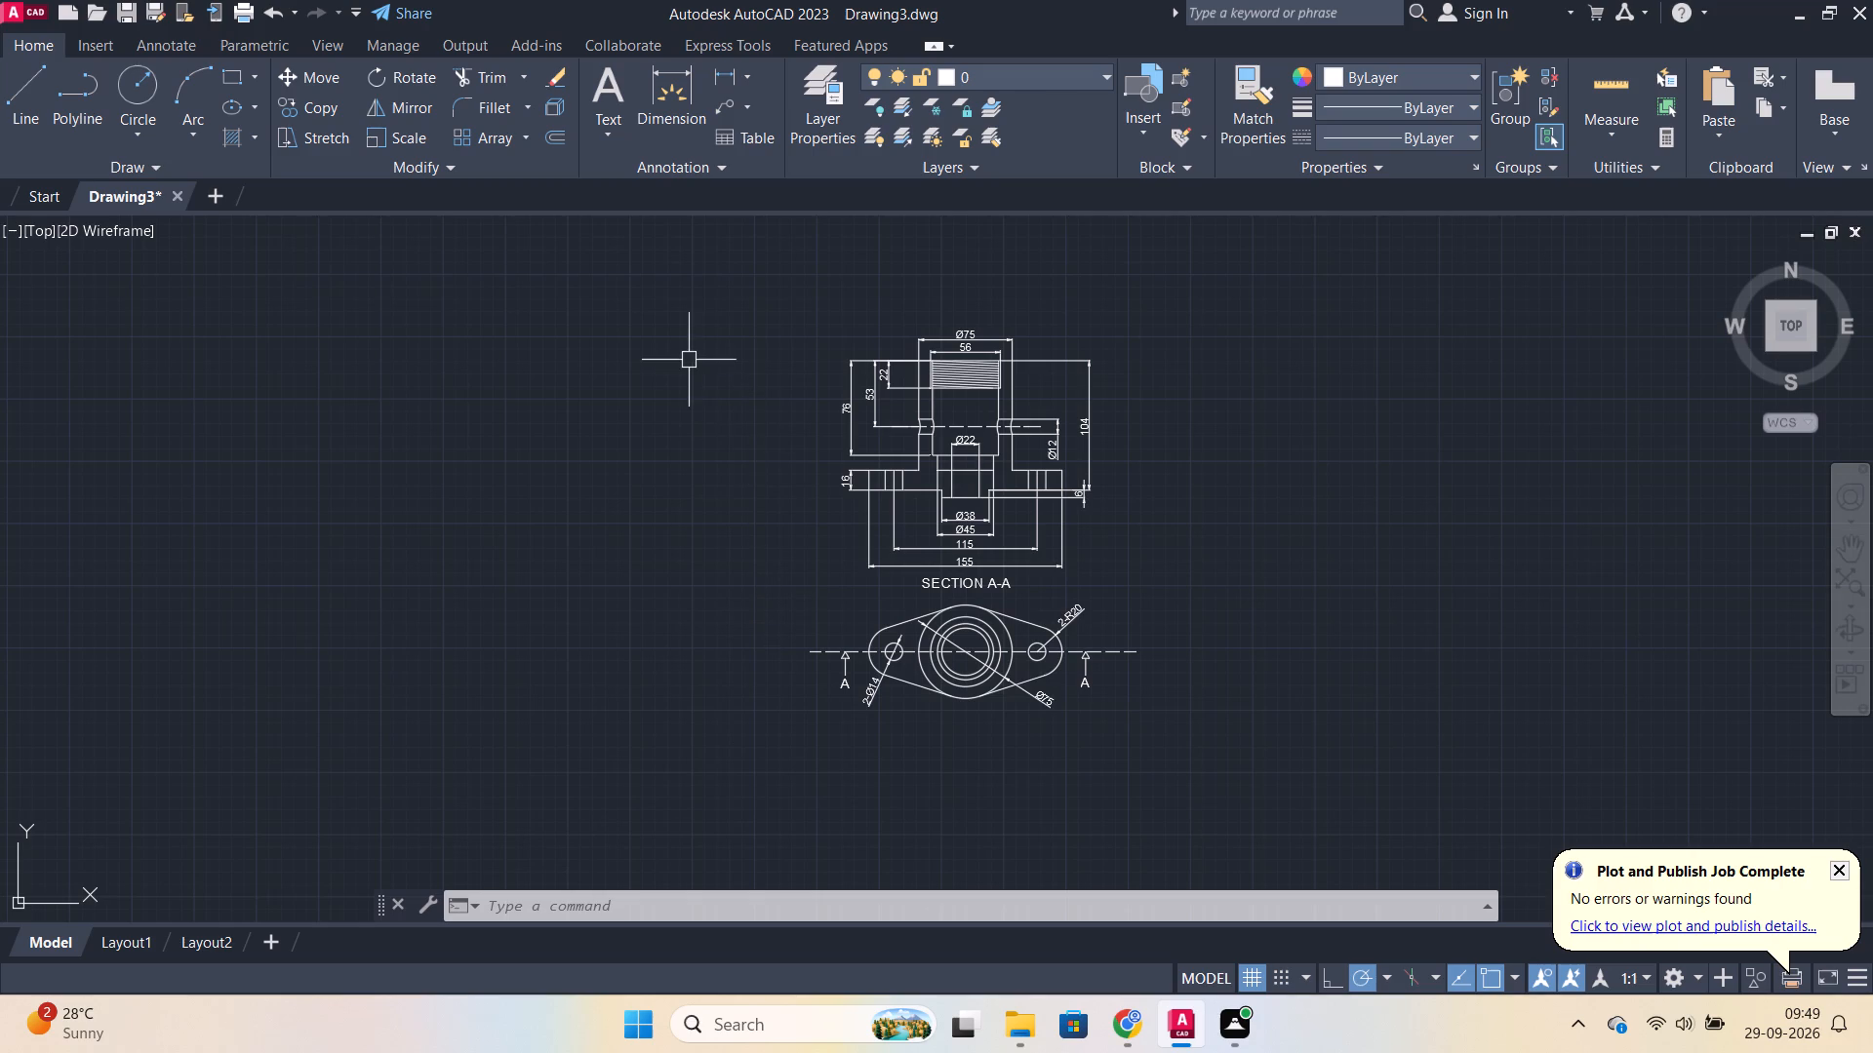
# Copy the "A" under the left cutting-plane arrow and paste it above the front view's upper-left corner.
pyautogui.scroll(1, 689, 360)
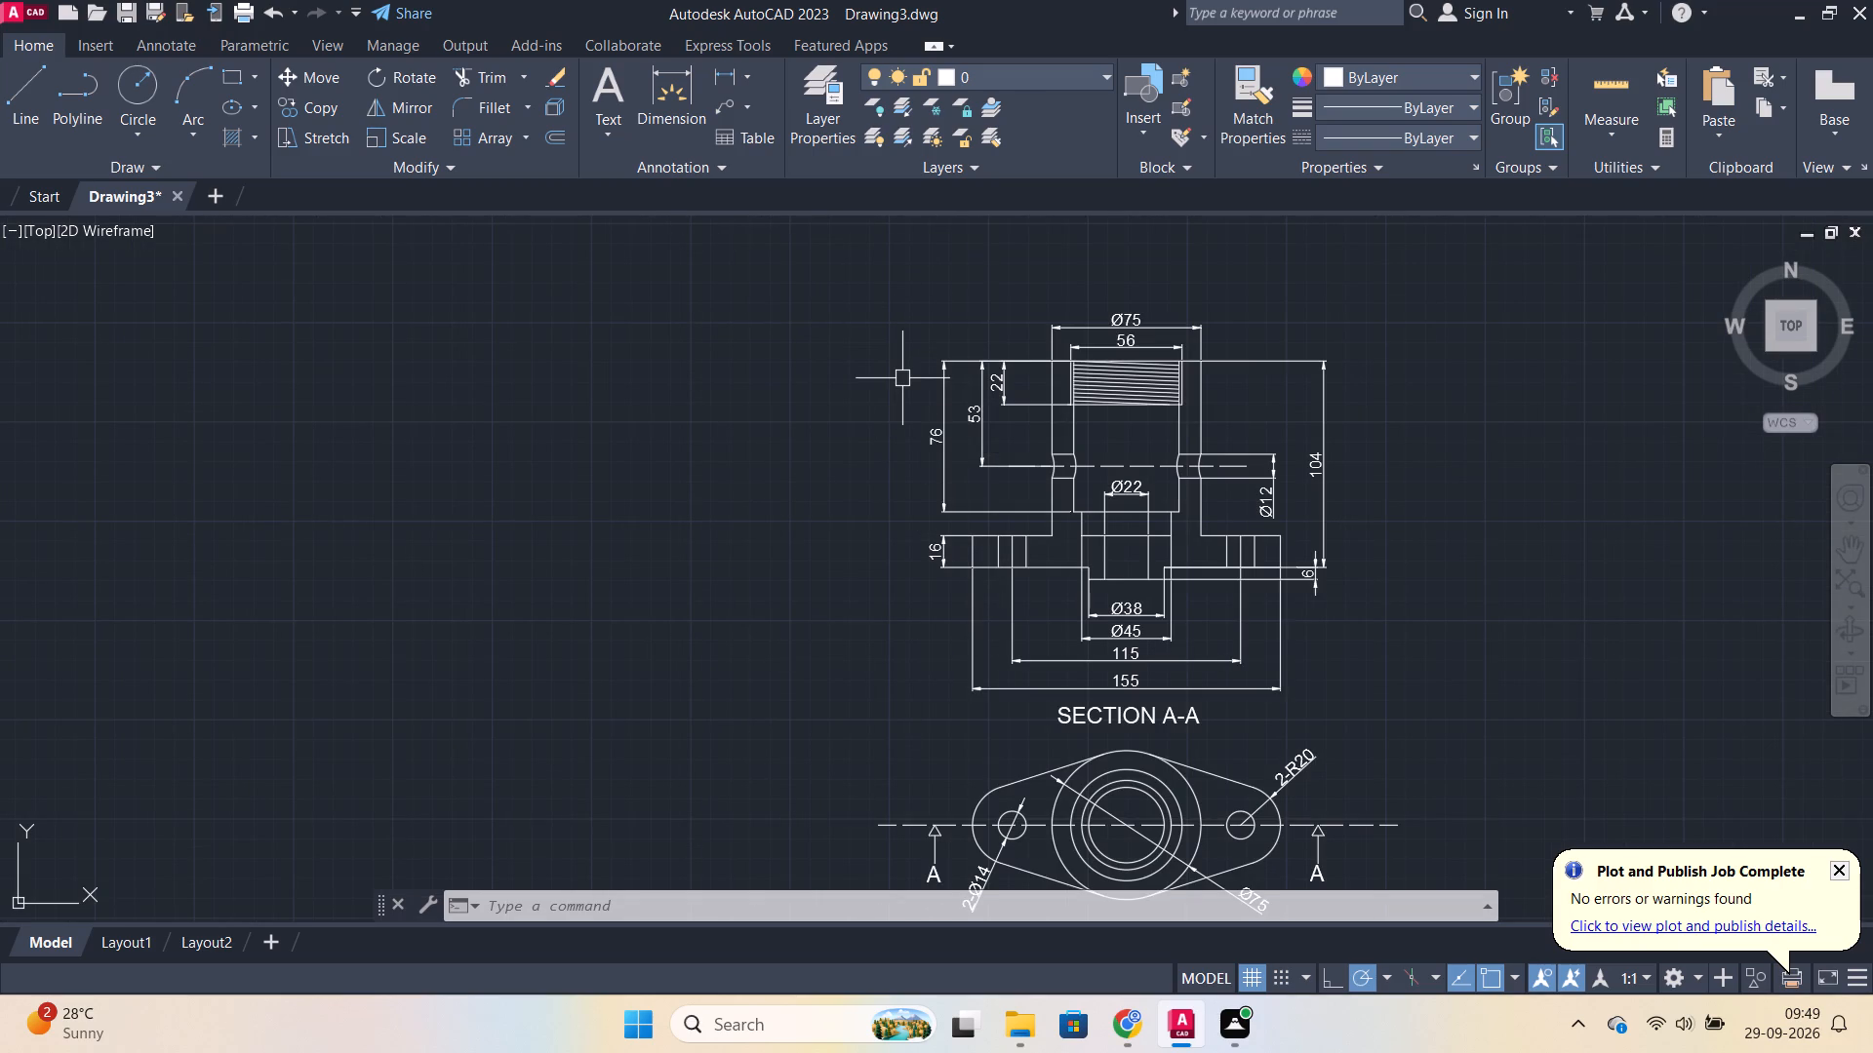
pyautogui.hotkey('ctrl', 'v')
pyautogui.press('Escape')
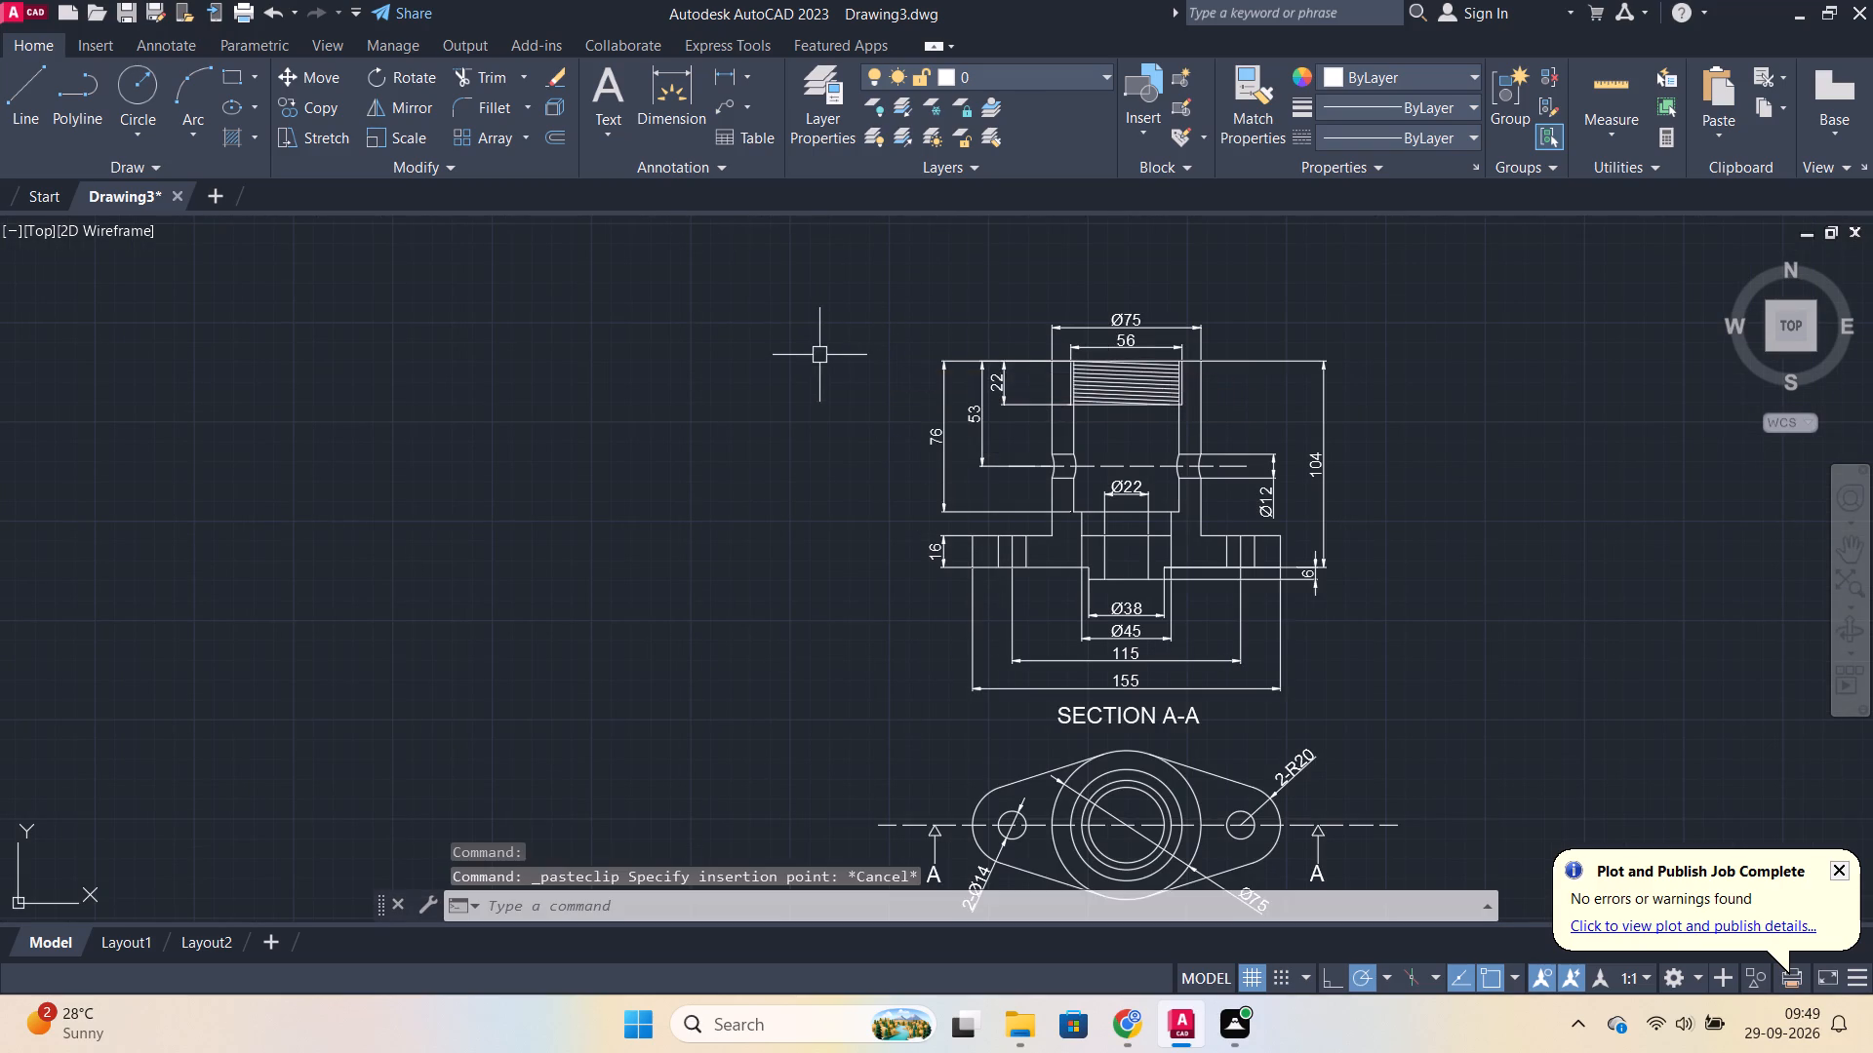
pyautogui.scroll(-2, 815, 423)
pyautogui.scroll(3, 904, 604)
pyautogui.click(705, 603)
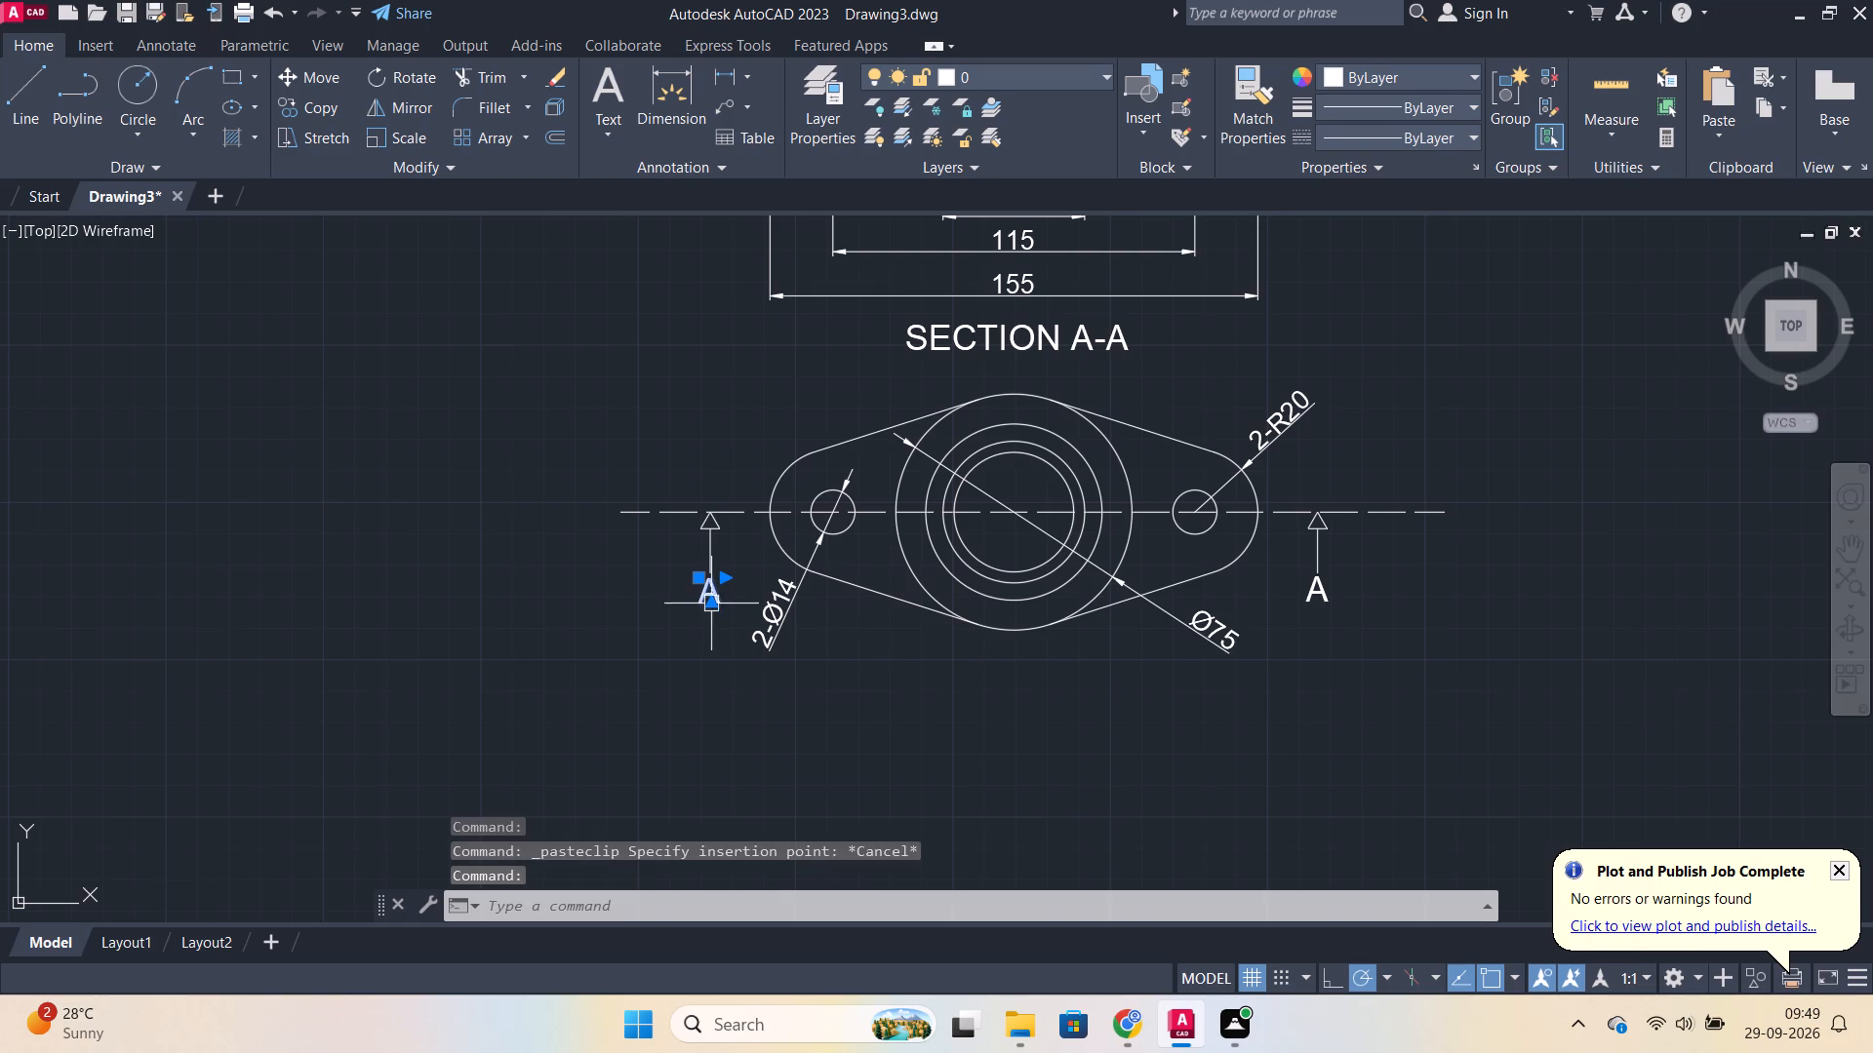
pyautogui.hotkey('ctrl', 'c')
pyautogui.scroll(-3, 659, 516)
pyautogui.moveTo(673, 471); pyautogui.dragTo(706, 536, button='middle')
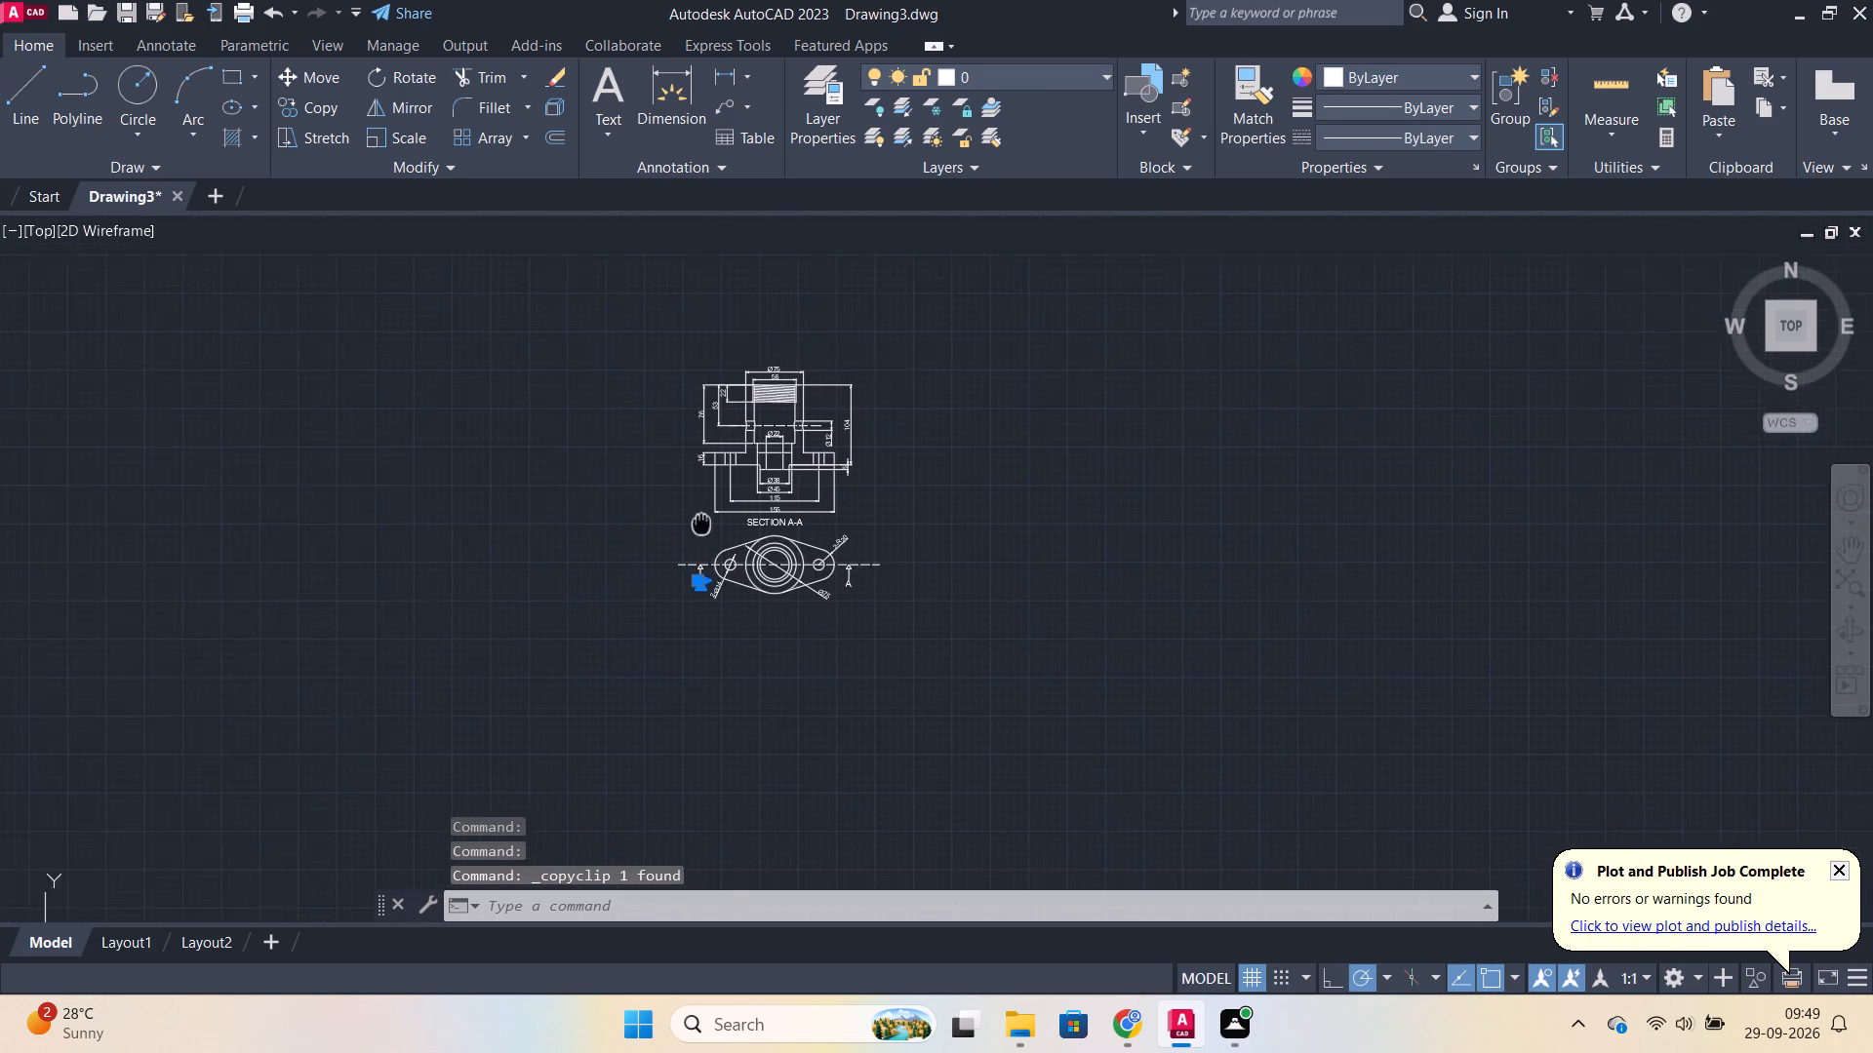
pyautogui.moveTo(706, 536); pyautogui.dragTo(704, 545, button='middle')
pyautogui.scroll(2, 605, 434)
pyautogui.hotkey('ctrl', 'c')
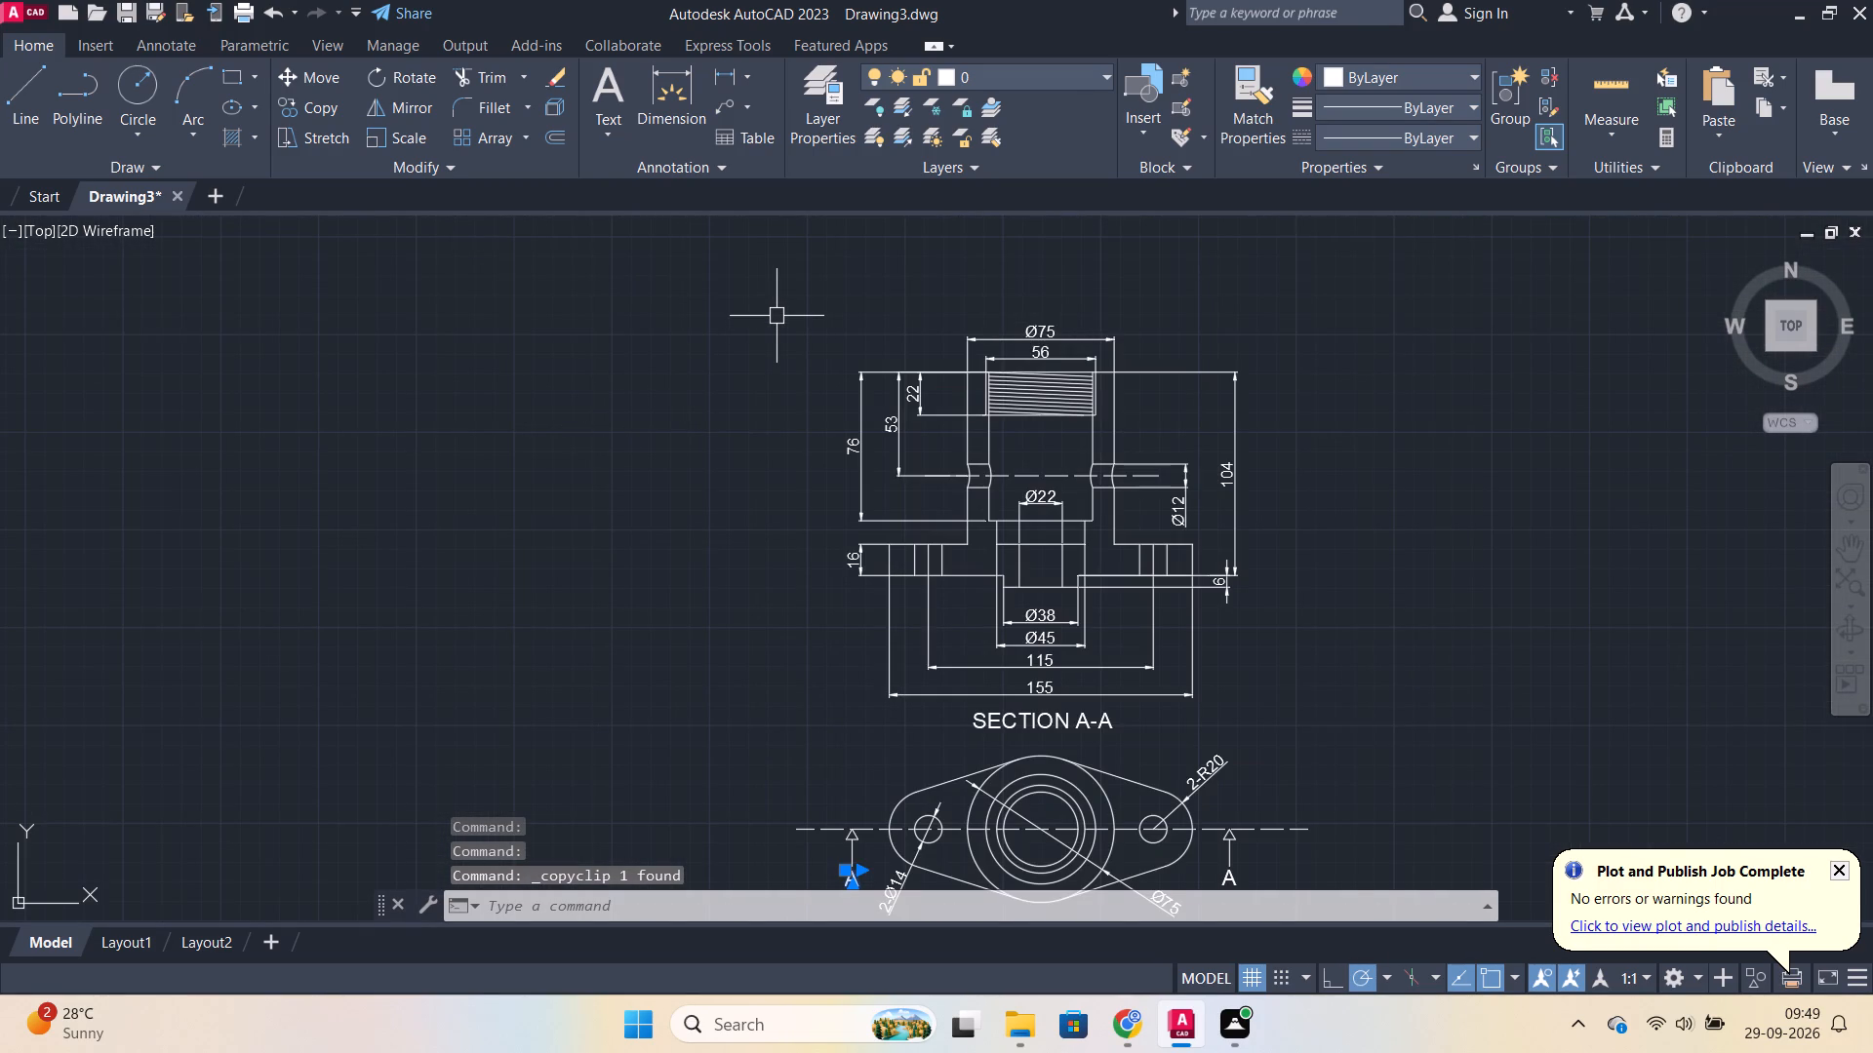
pyautogui.hotkey('ctrl', 'v')
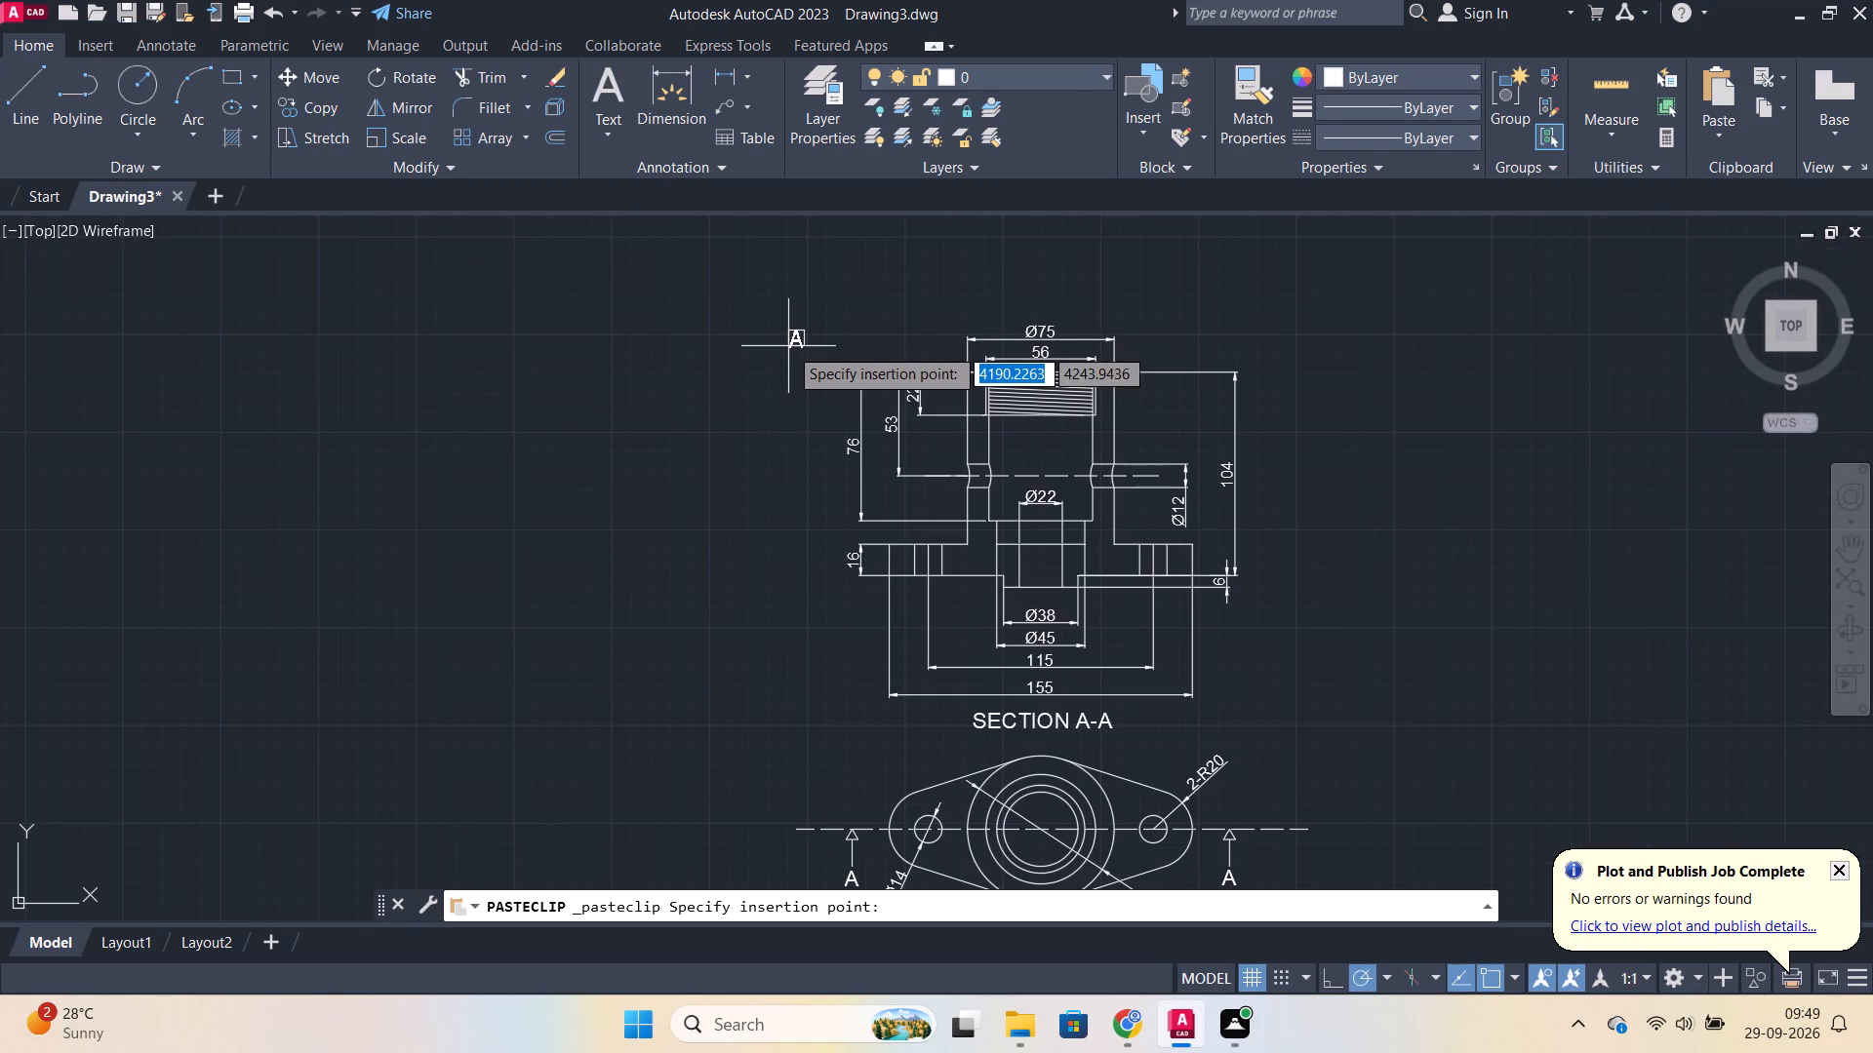
pyautogui.scroll(1, 788, 348)
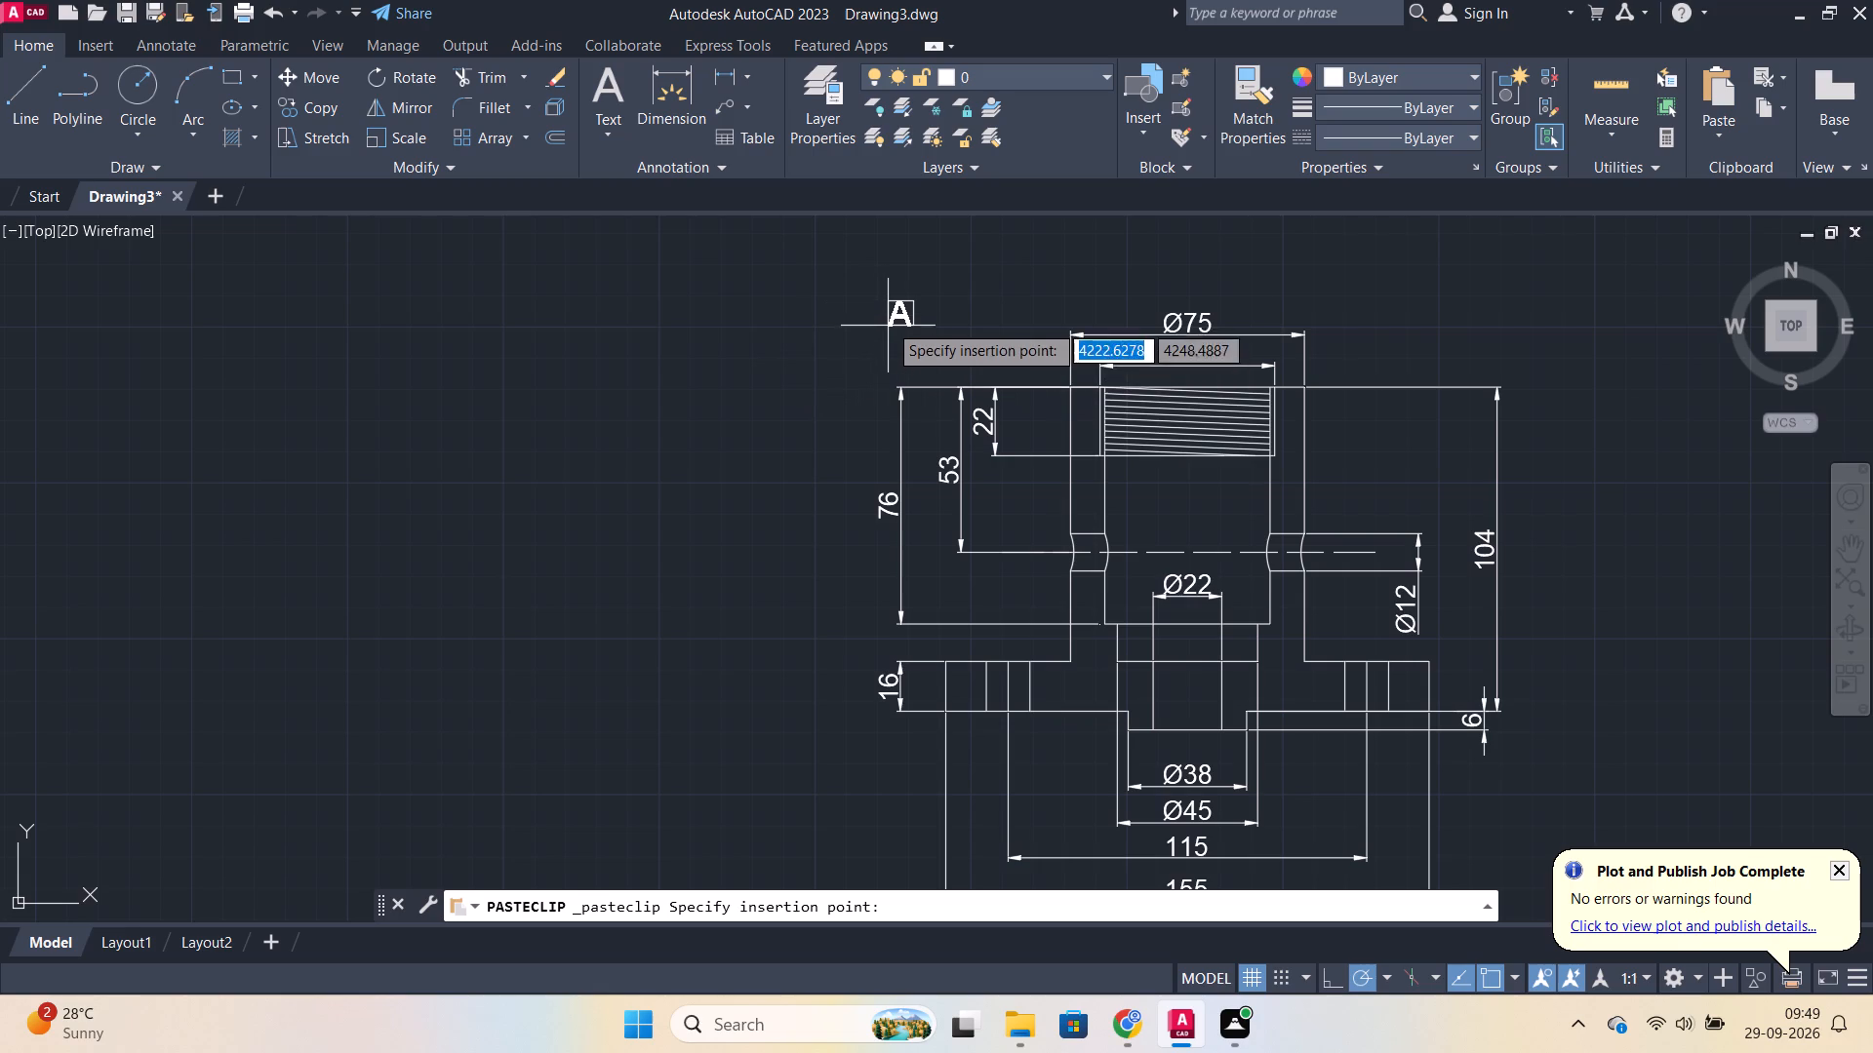
pyautogui.click(913, 313)
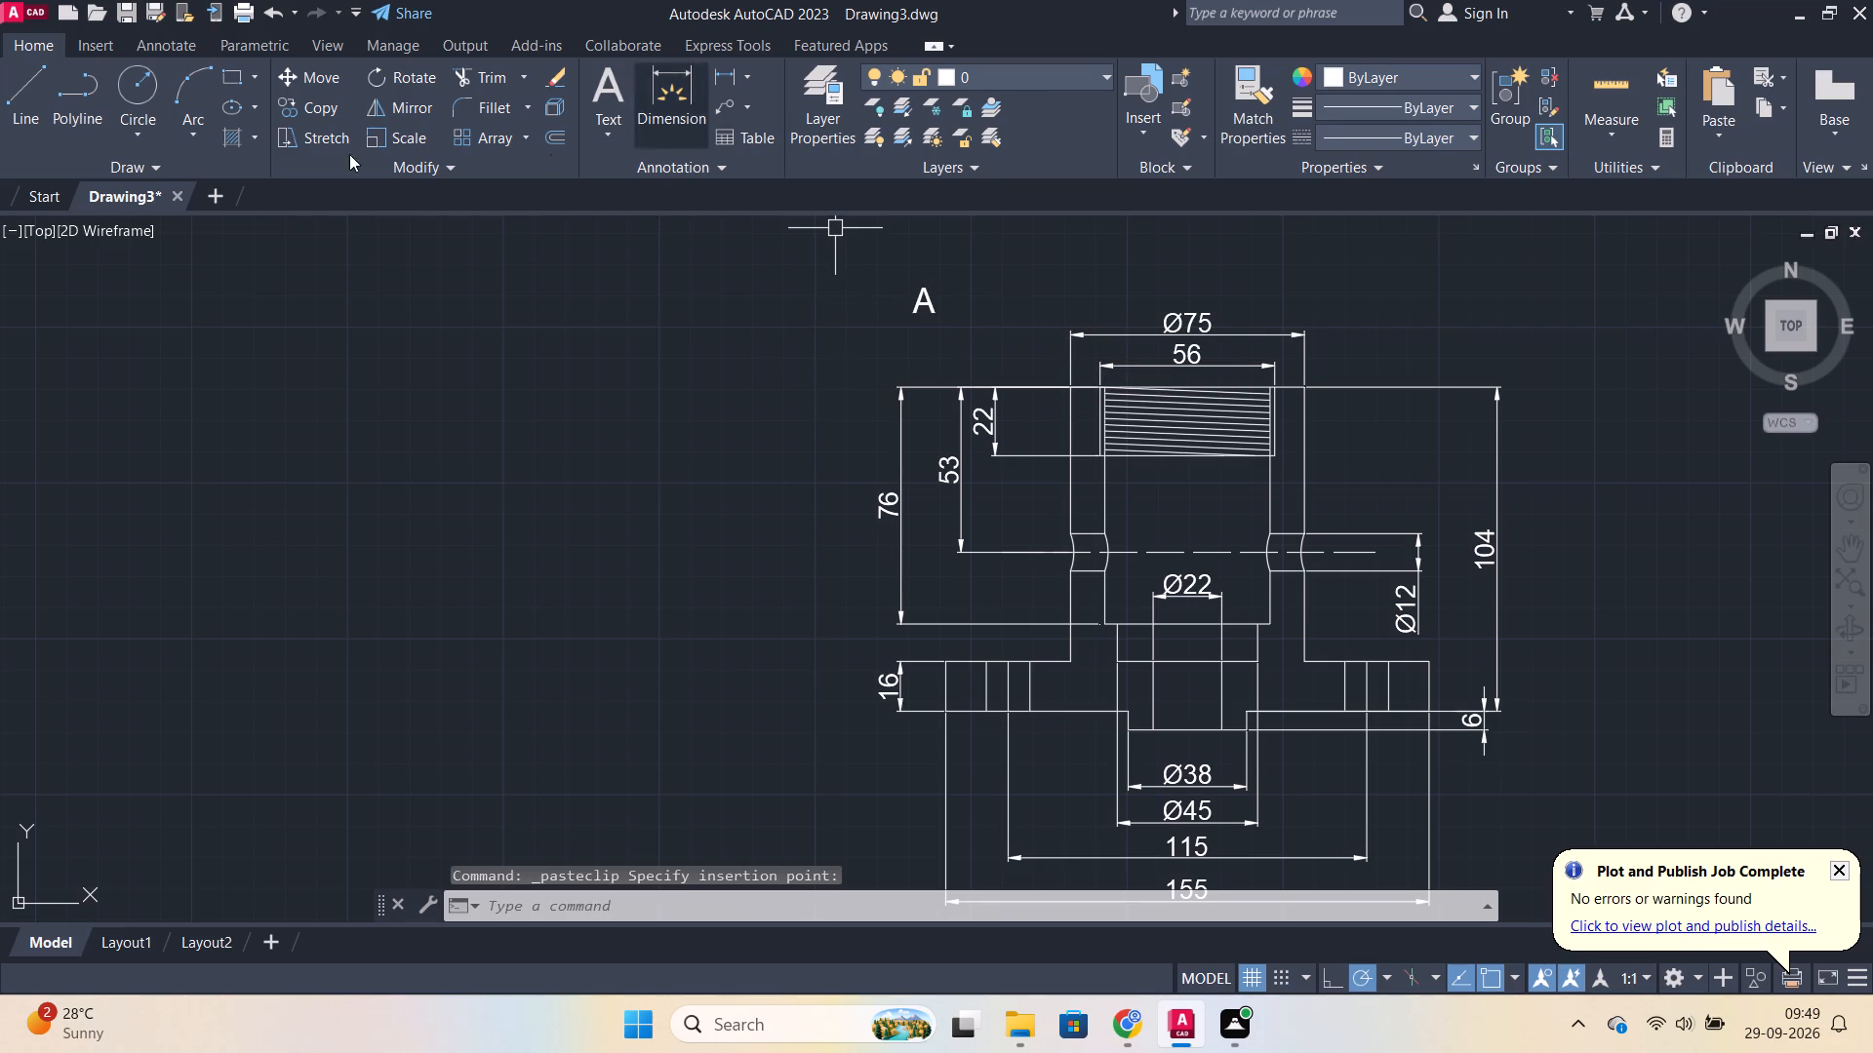
# Draw a centre-diameter circle around the pasted "A" above the front view, leaving a margin around the letter.
pyautogui.click(149, 134)
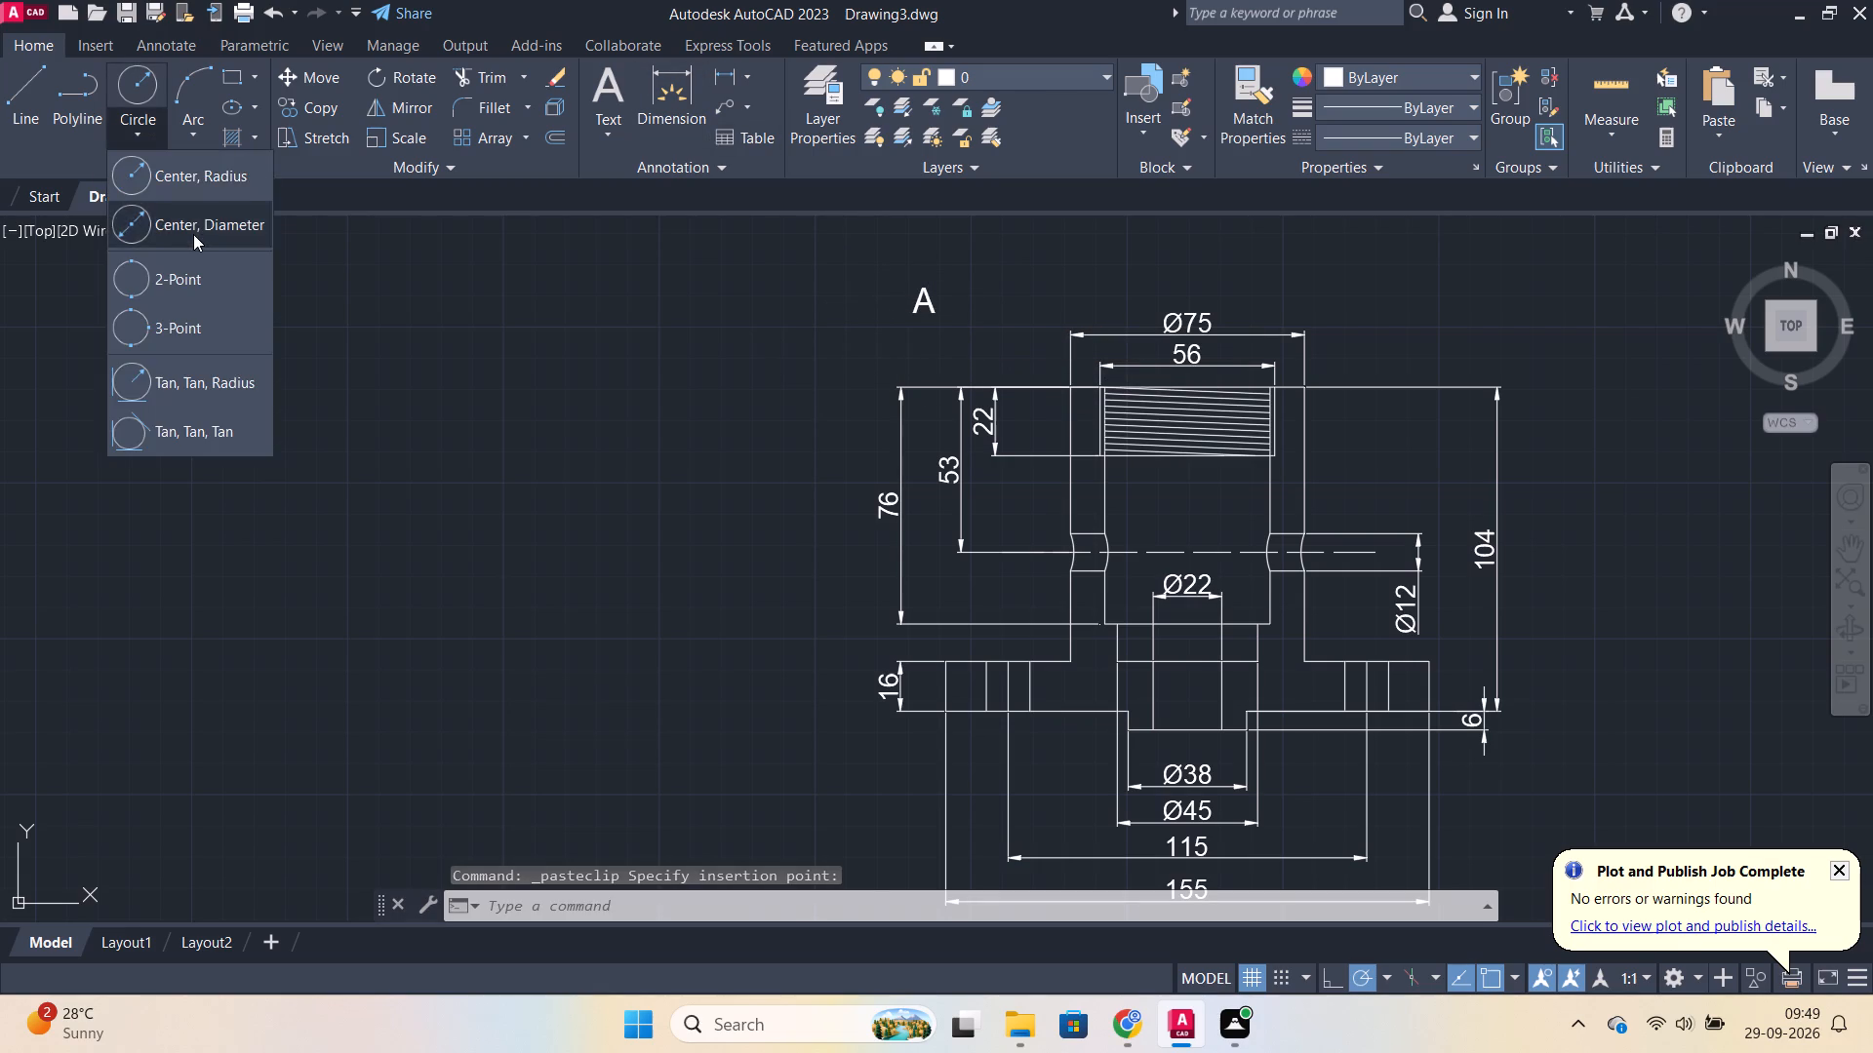
pyautogui.click(193, 234)
pyautogui.scroll(2, 943, 284)
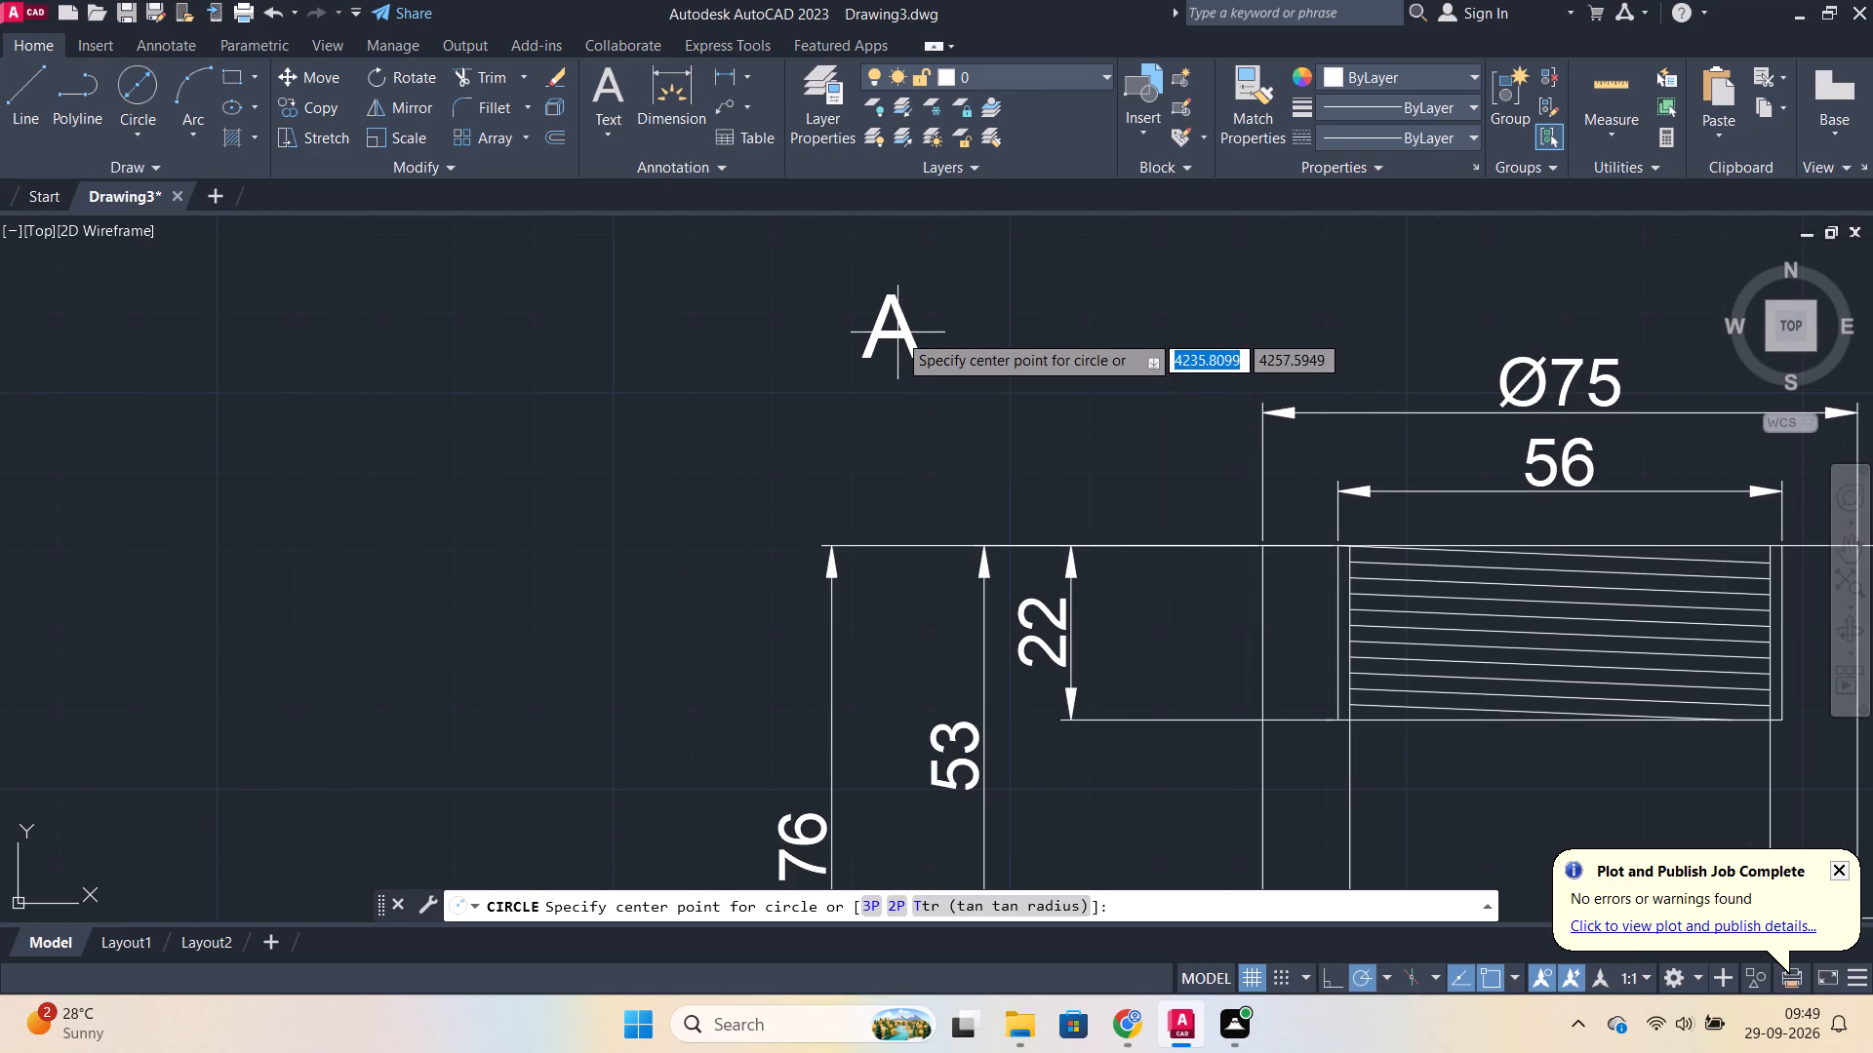
pyautogui.click(894, 329)
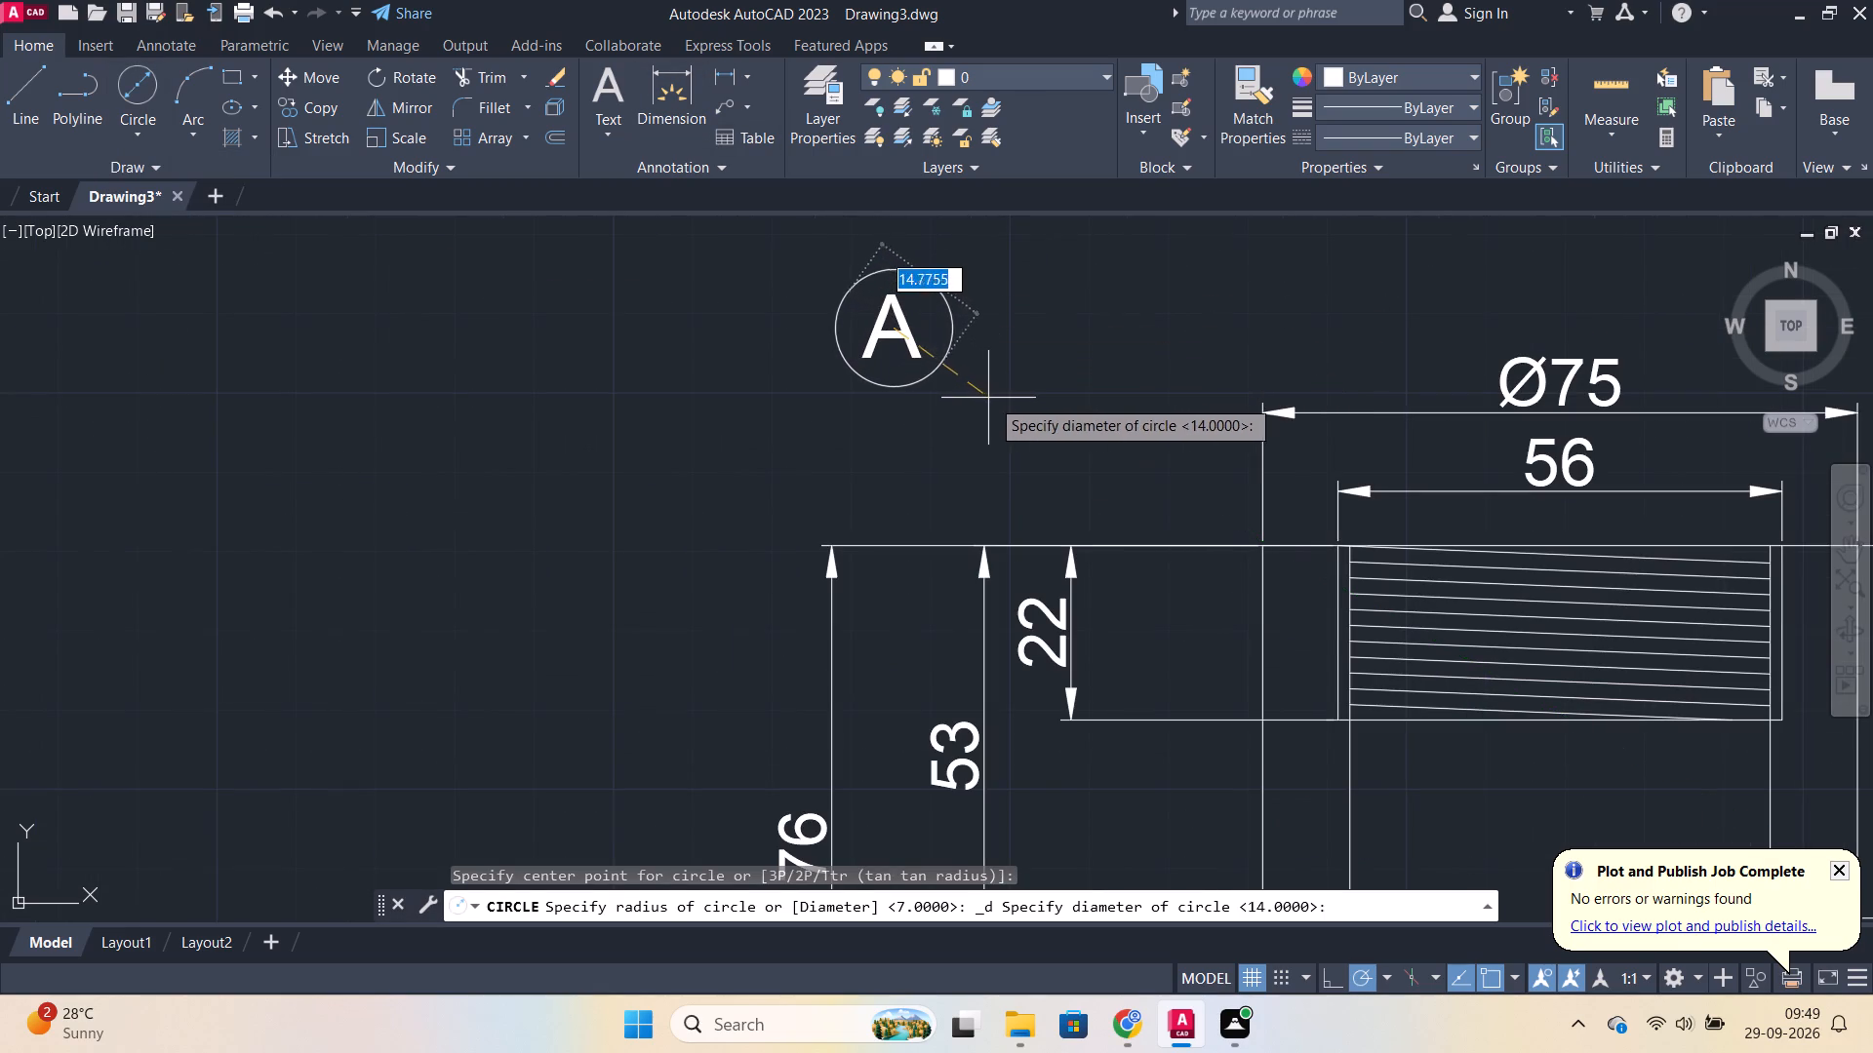
pyautogui.click(1029, 346)
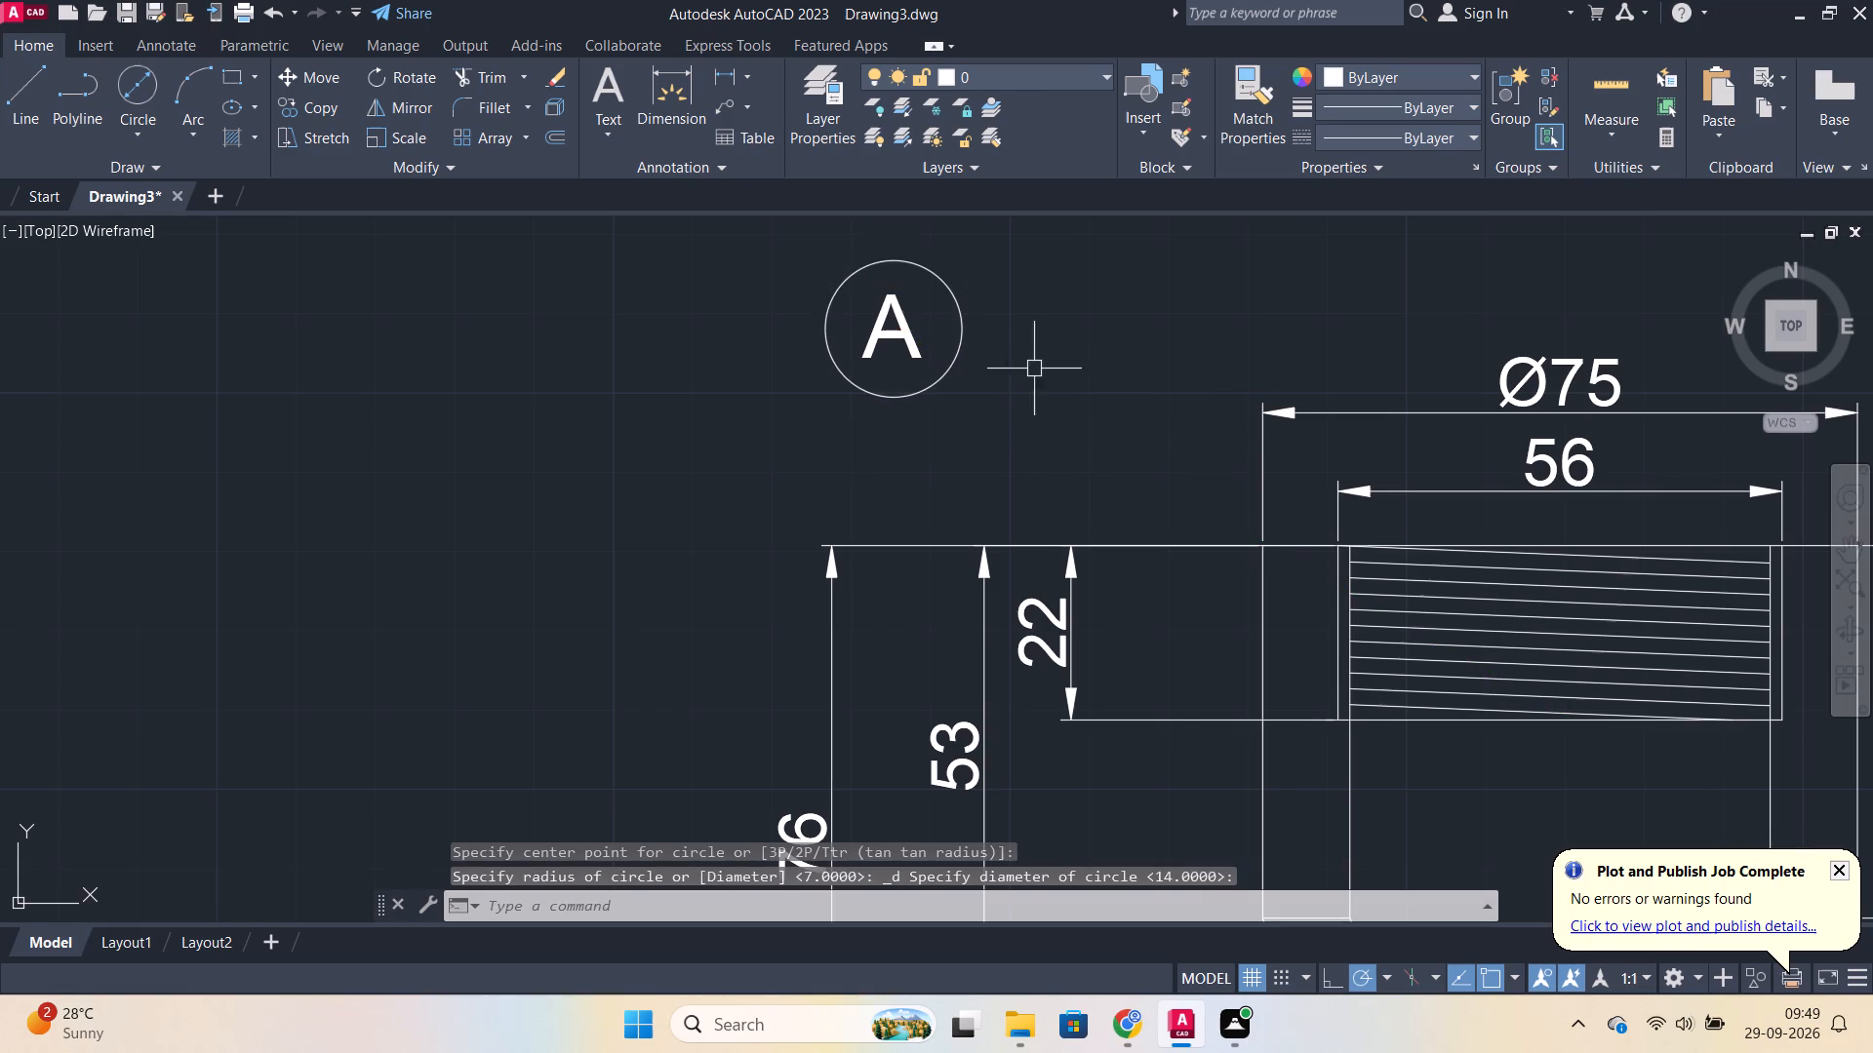
pyautogui.scroll(-2, 1002, 372)
pyautogui.press('Escape')
# Change the letter inside the circle to the part number "1".
pyautogui.doubleClick(954, 357)
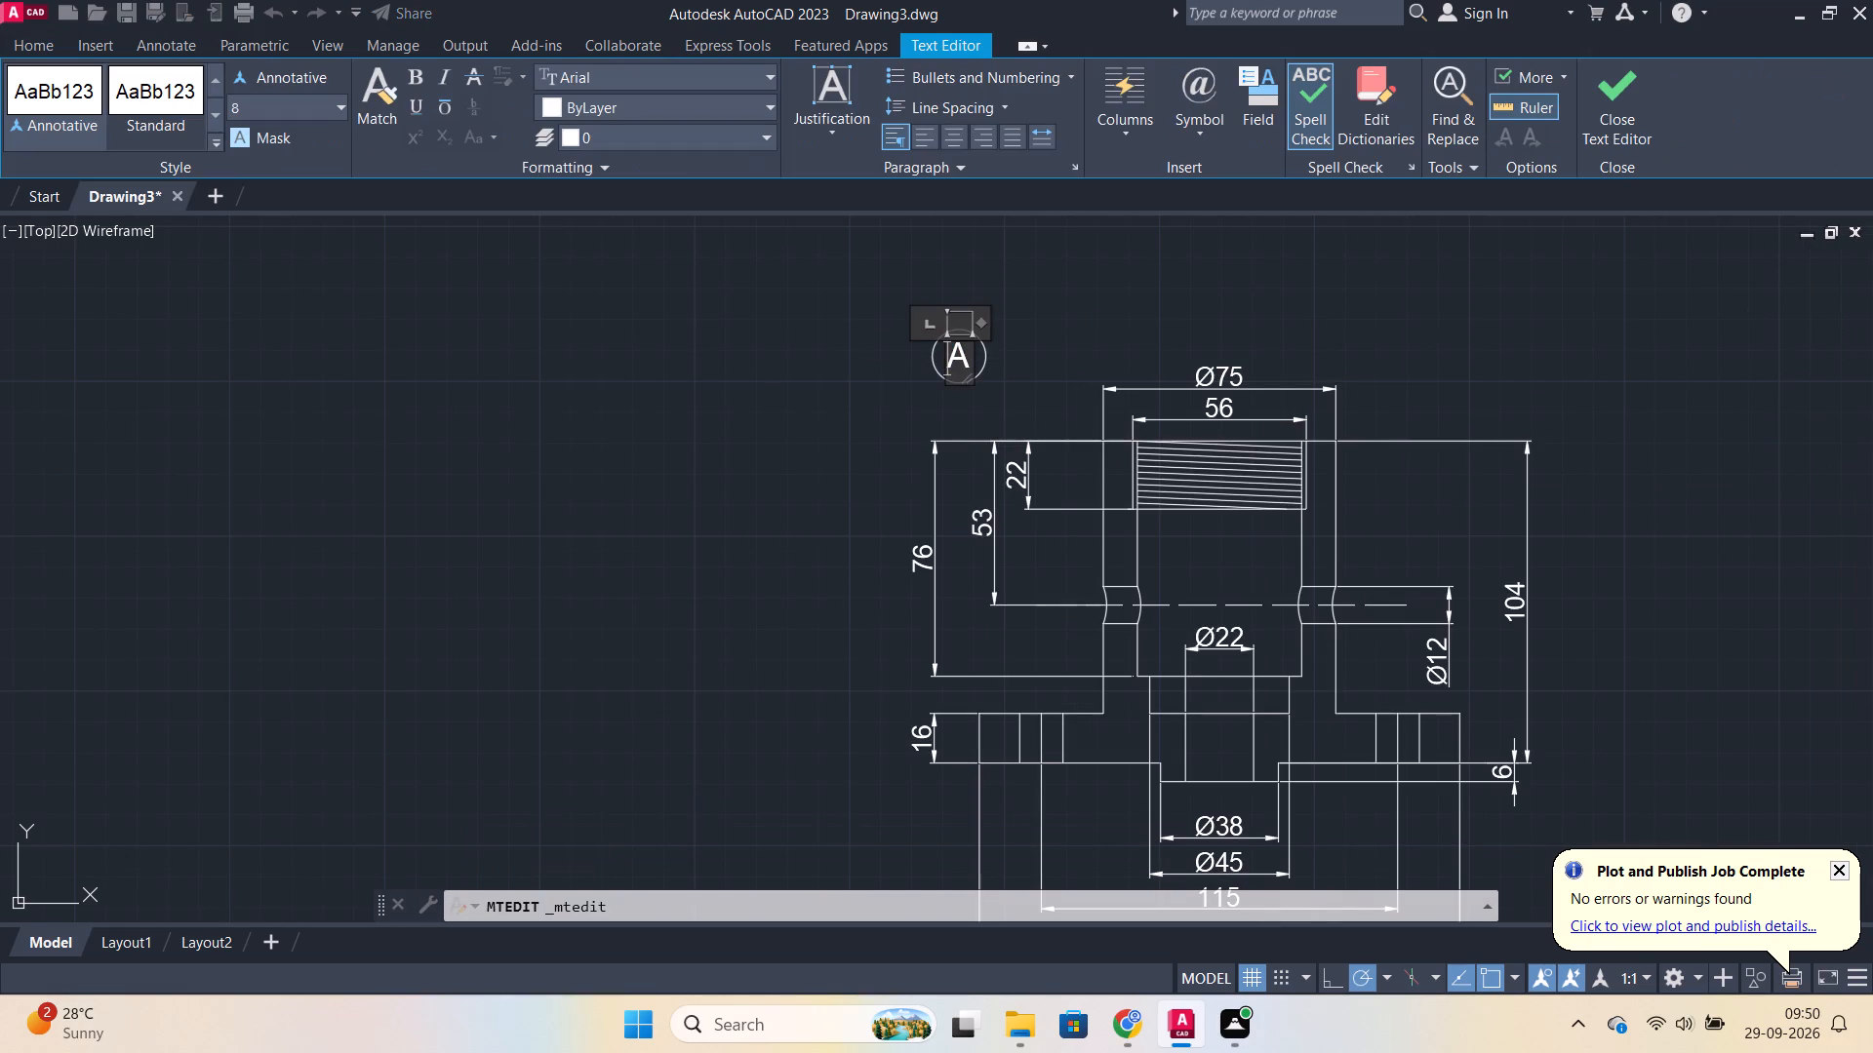
pyautogui.press('Right')
pyautogui.press('BackSpace')
pyautogui.press('1')
pyautogui.click(1616, 102)
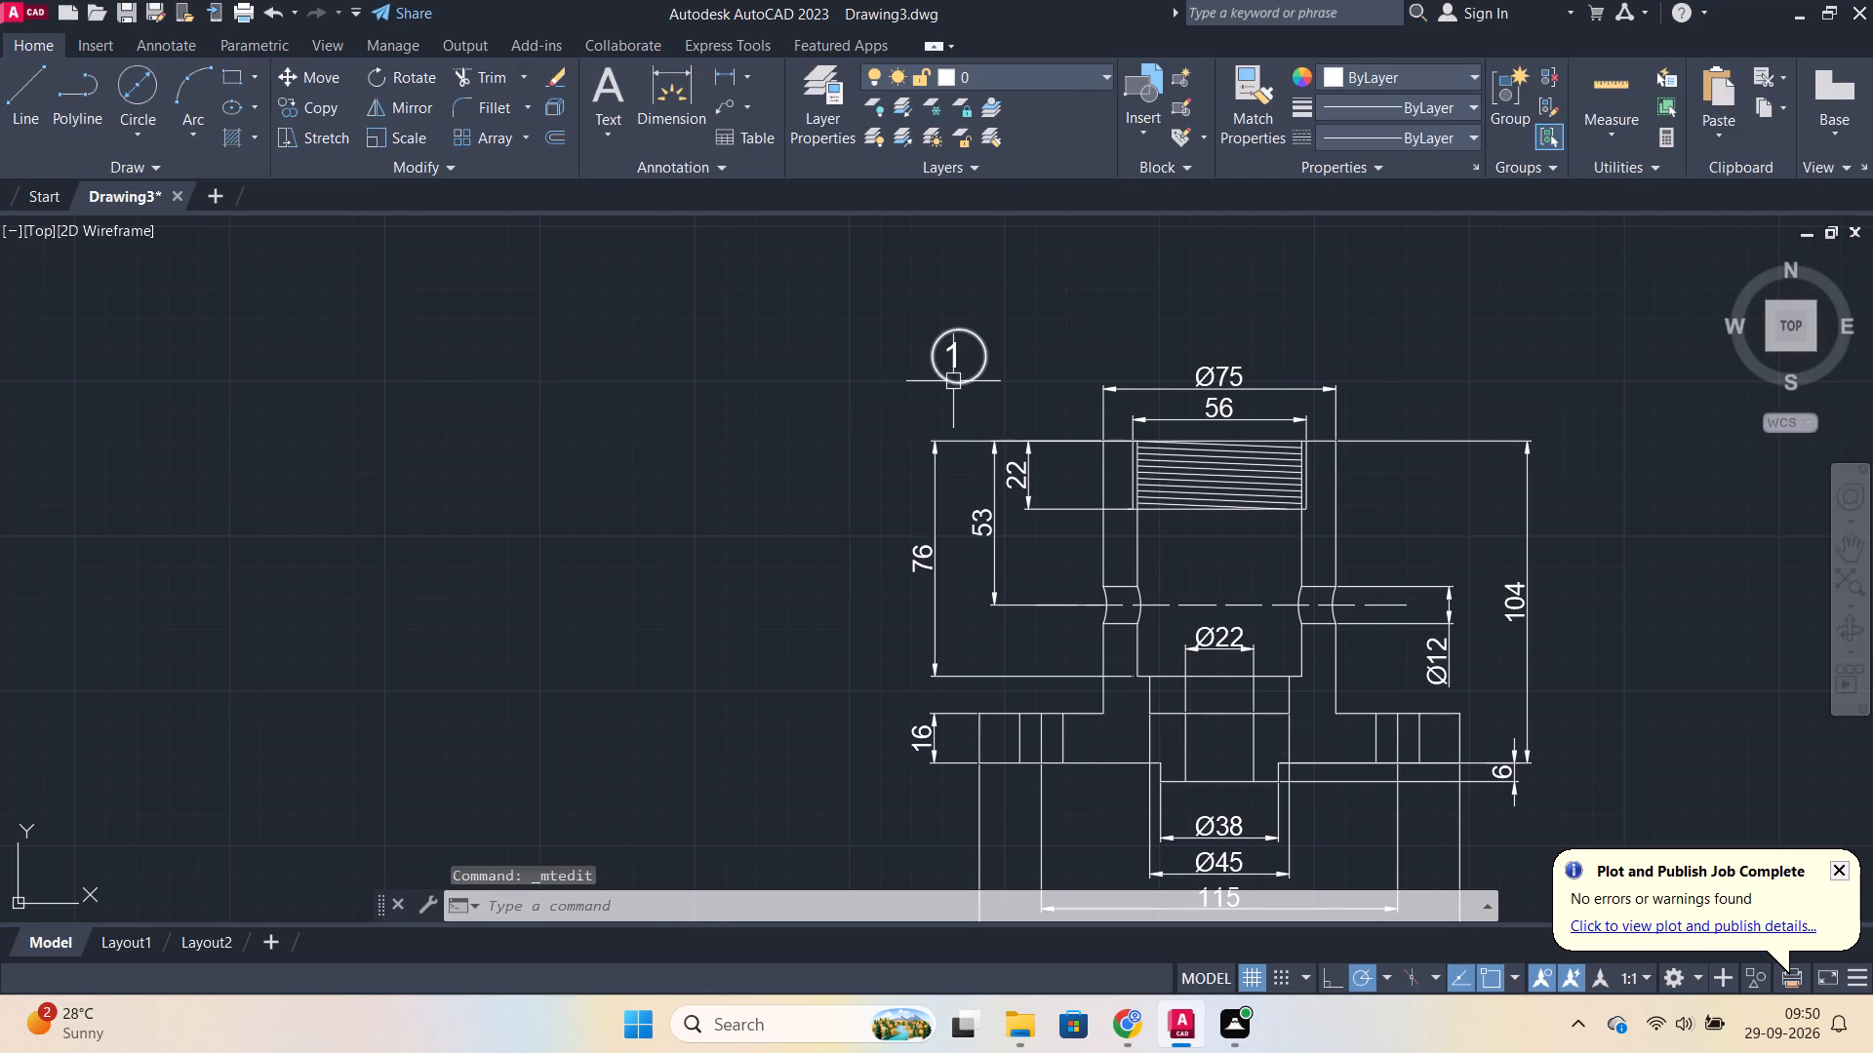
# Move the balloon circle about 1.93 units to the left to centre it on the number 1.
pyautogui.click(962, 381)
pyautogui.scroll(3, 986, 362)
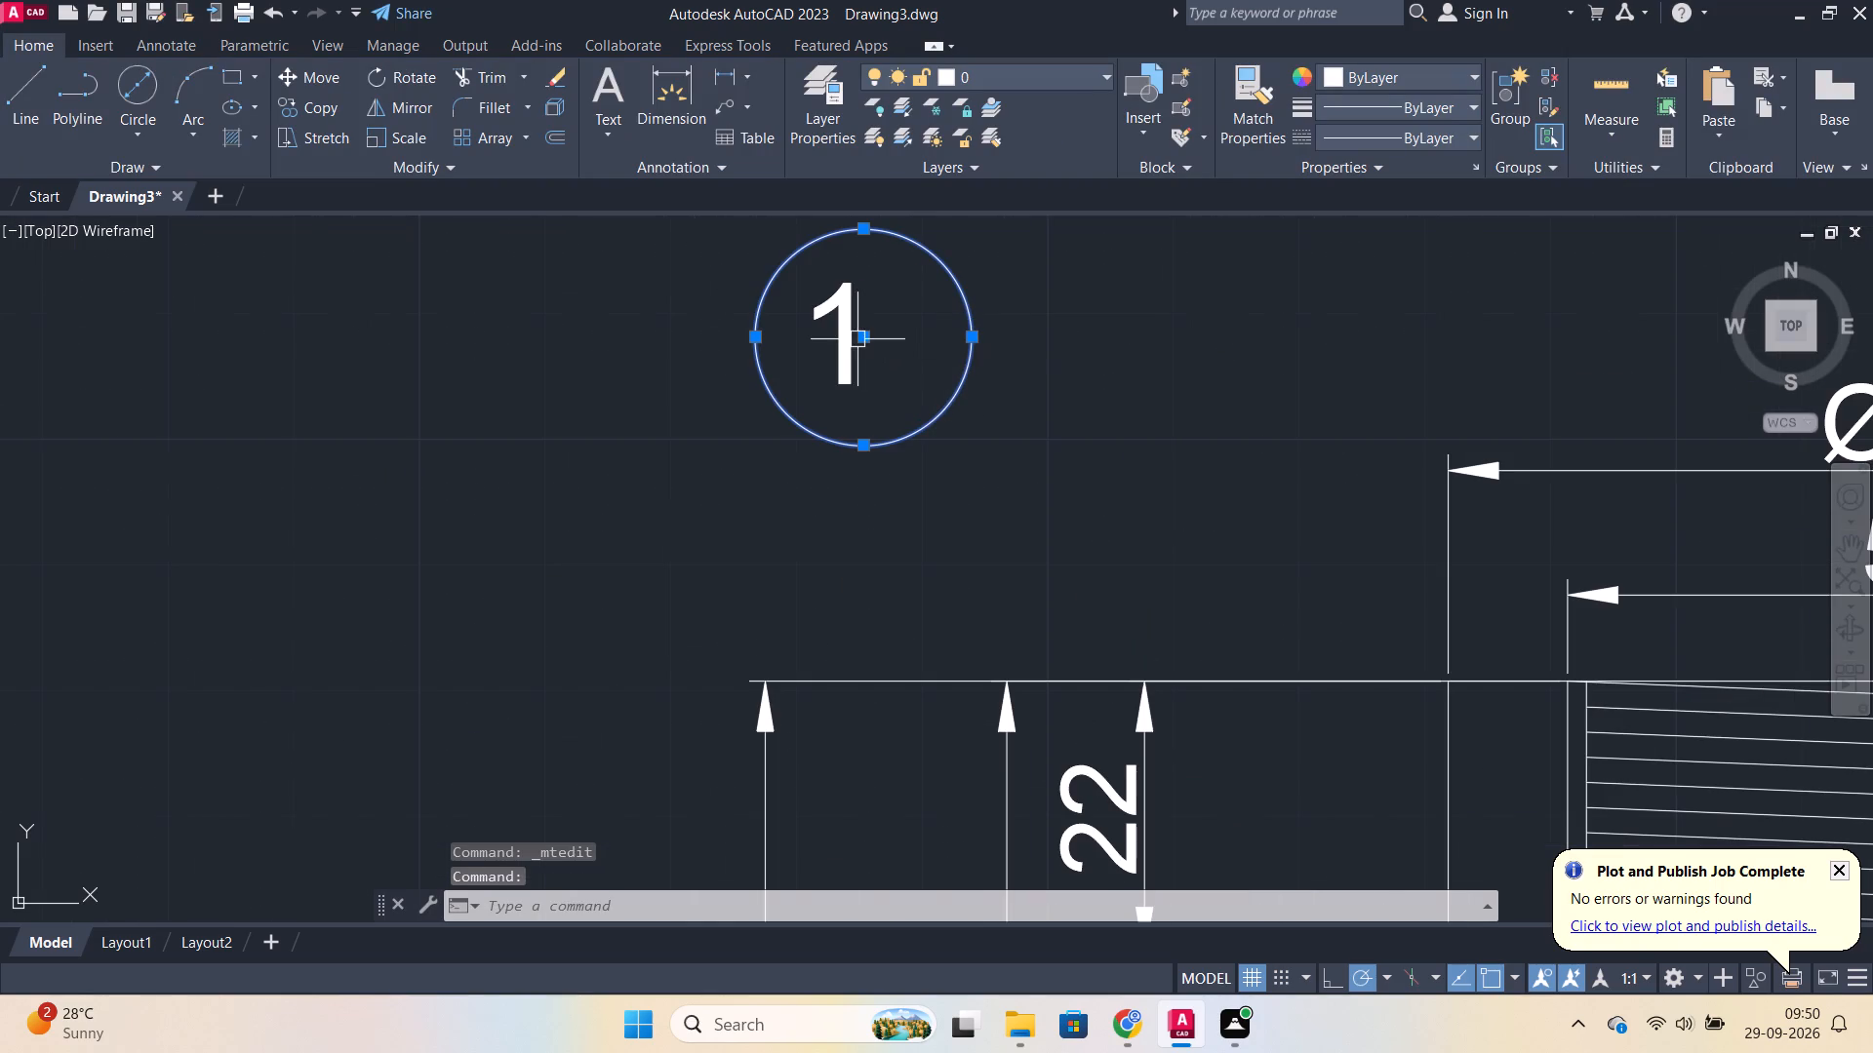
pyautogui.click(865, 338)
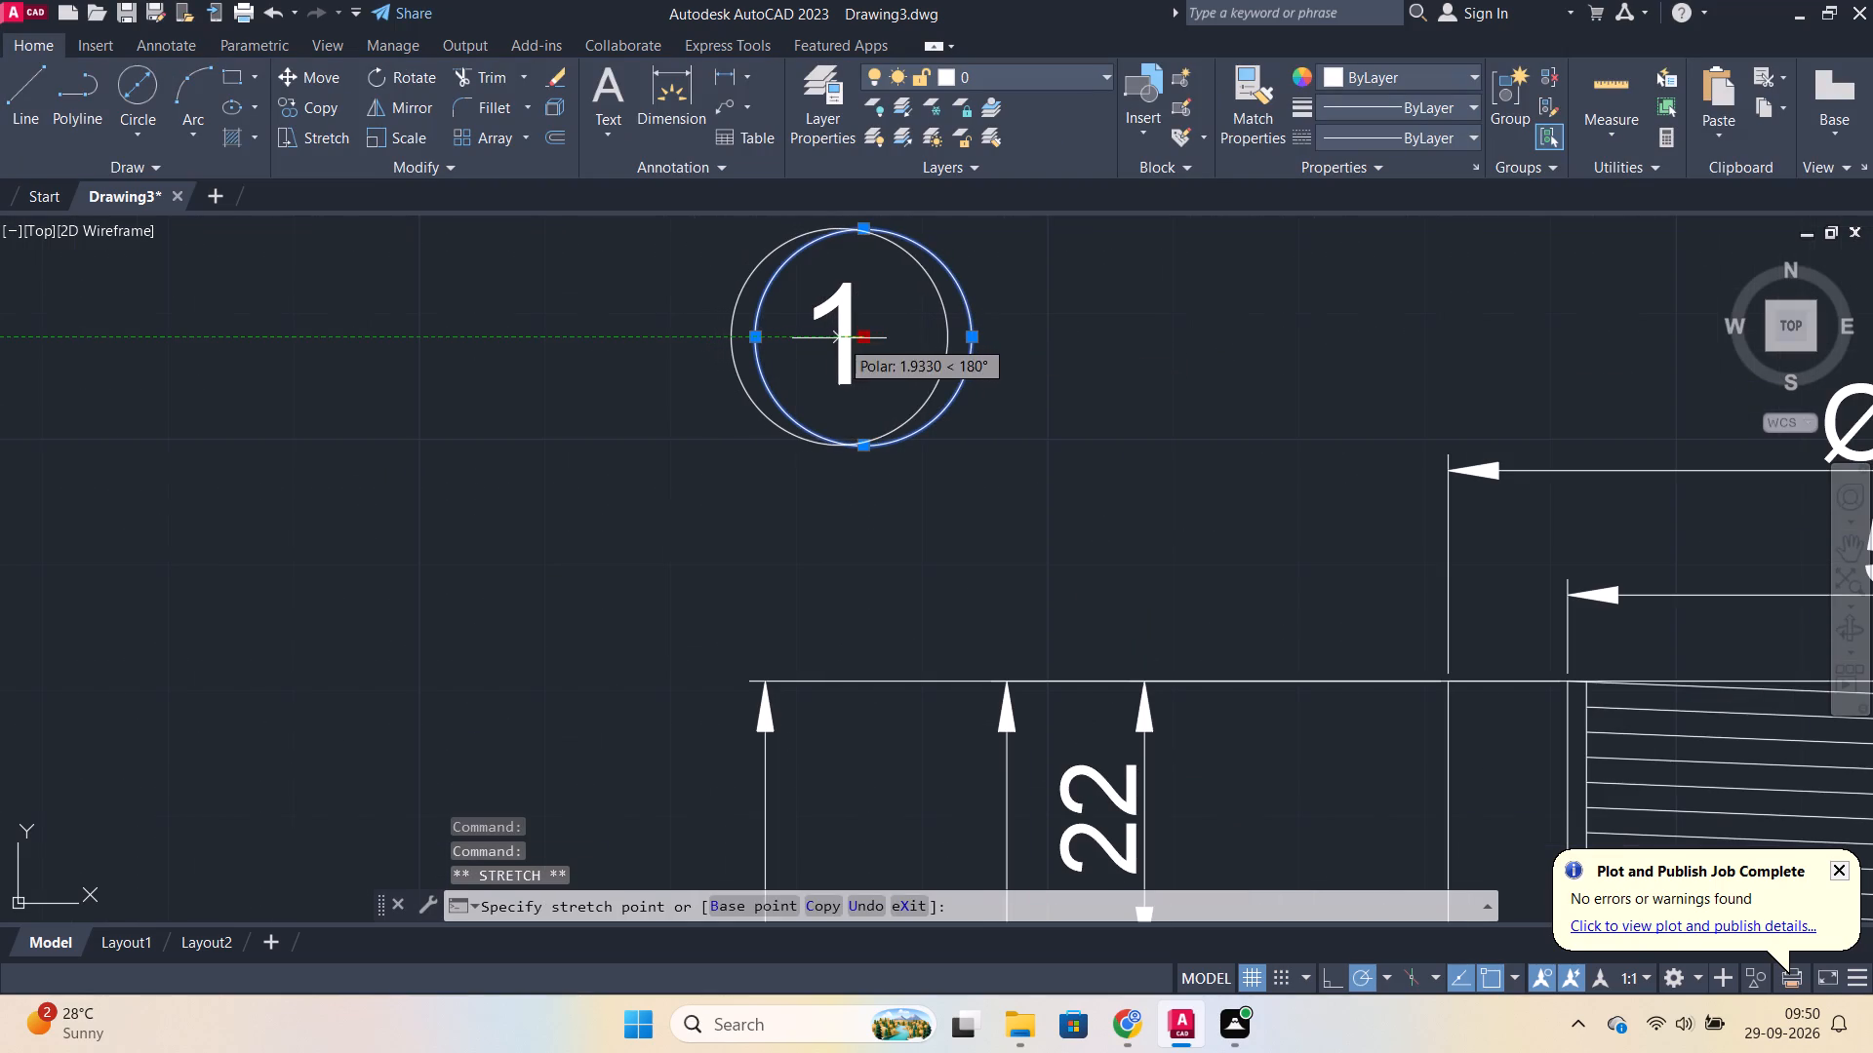
pyautogui.click(839, 338)
pyautogui.press('Escape')
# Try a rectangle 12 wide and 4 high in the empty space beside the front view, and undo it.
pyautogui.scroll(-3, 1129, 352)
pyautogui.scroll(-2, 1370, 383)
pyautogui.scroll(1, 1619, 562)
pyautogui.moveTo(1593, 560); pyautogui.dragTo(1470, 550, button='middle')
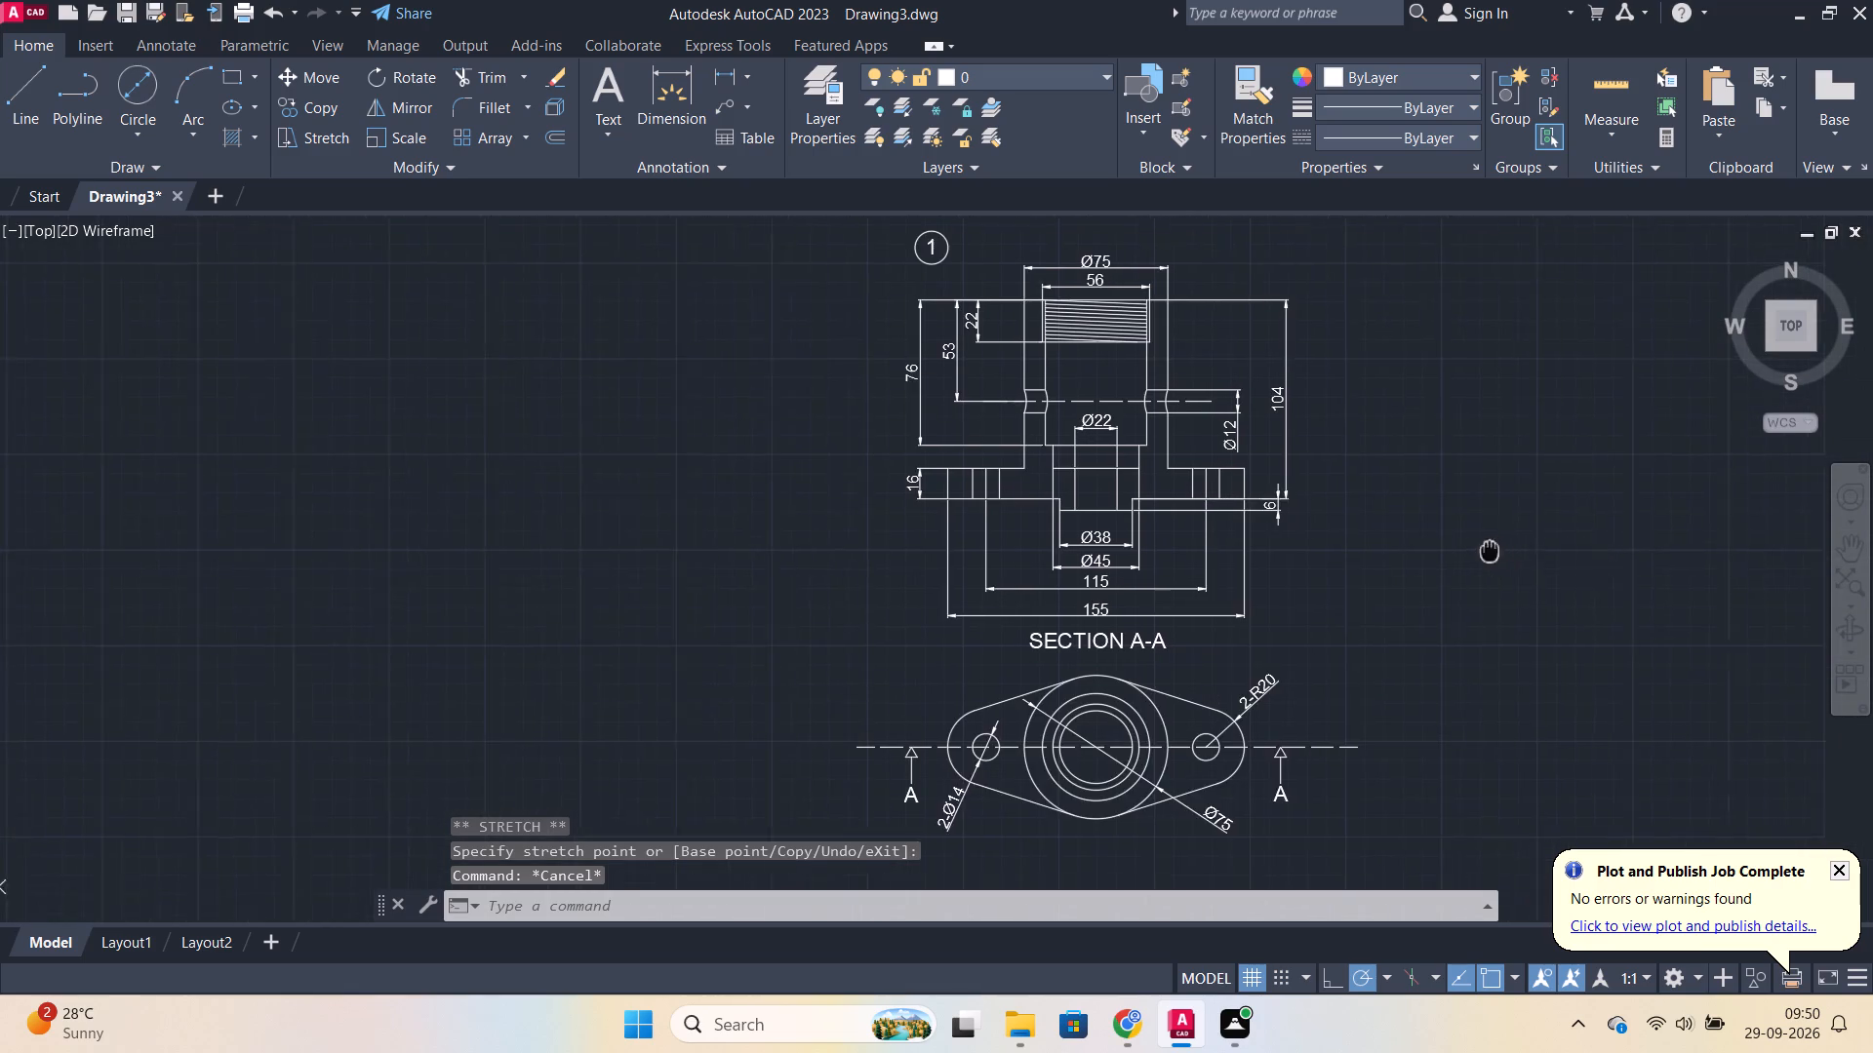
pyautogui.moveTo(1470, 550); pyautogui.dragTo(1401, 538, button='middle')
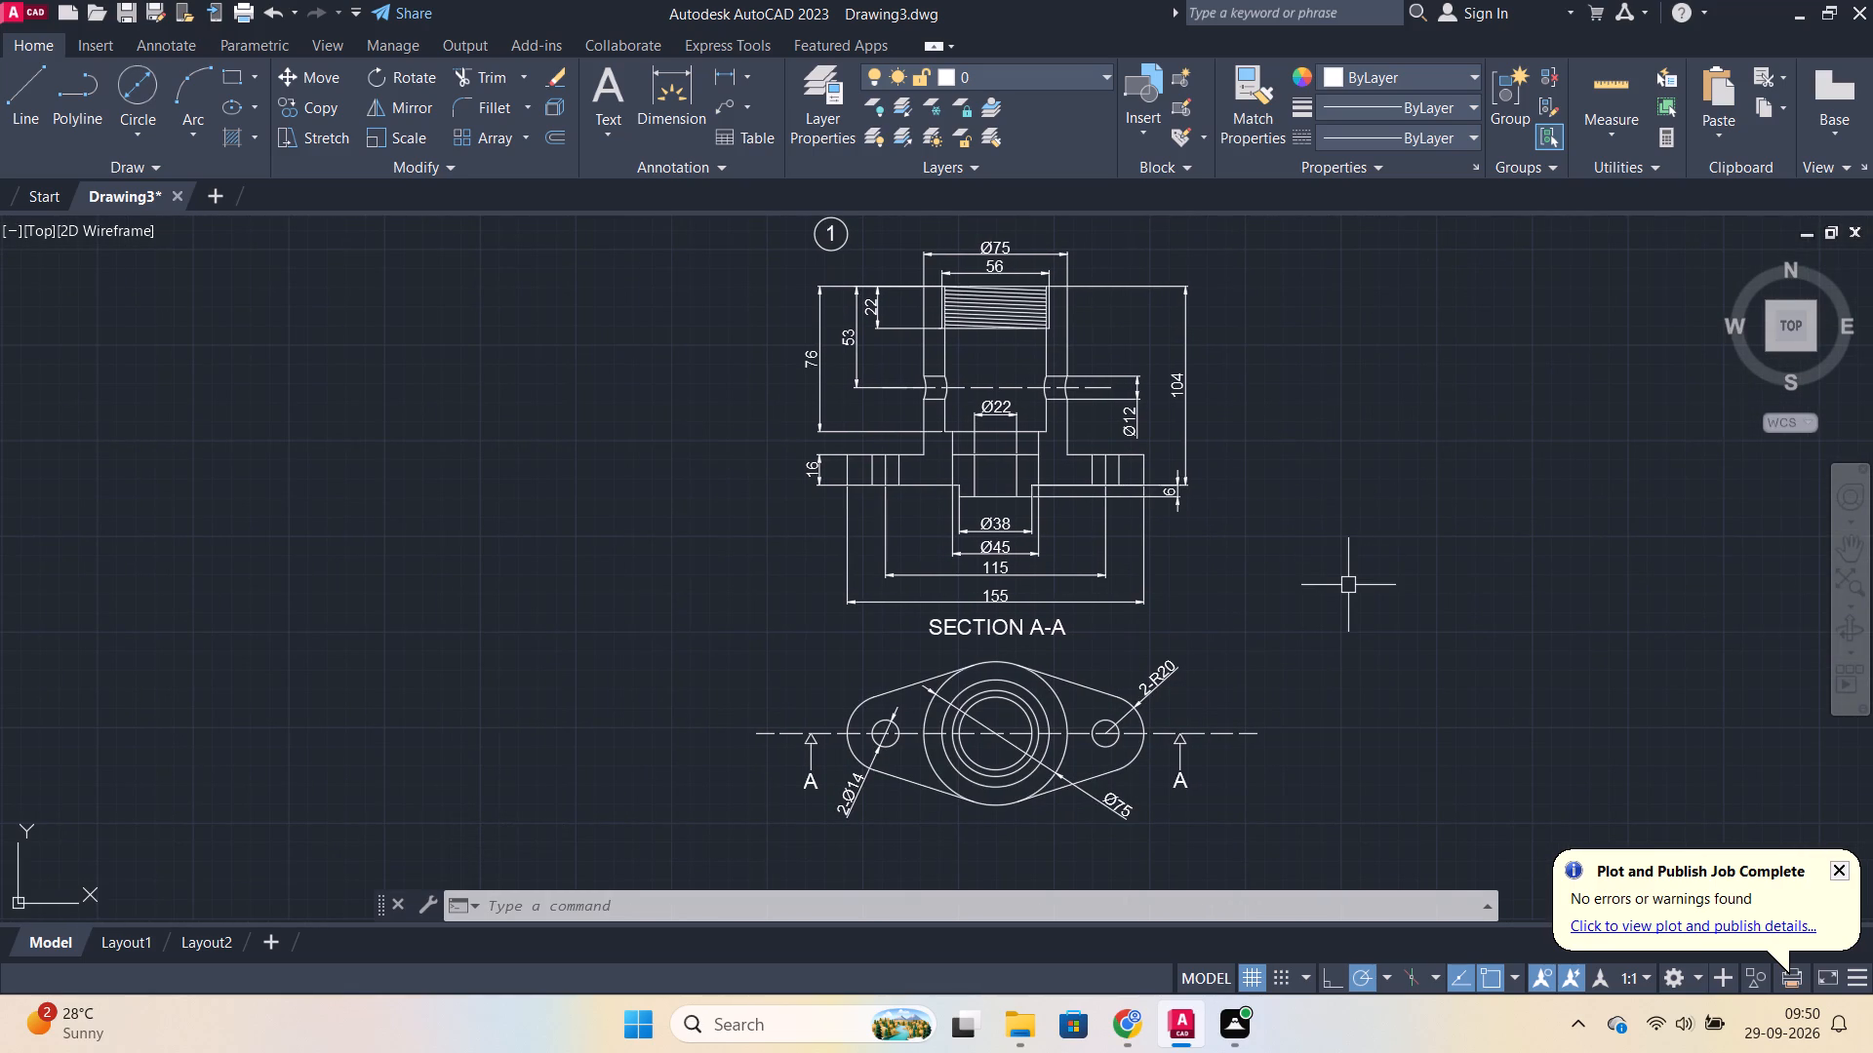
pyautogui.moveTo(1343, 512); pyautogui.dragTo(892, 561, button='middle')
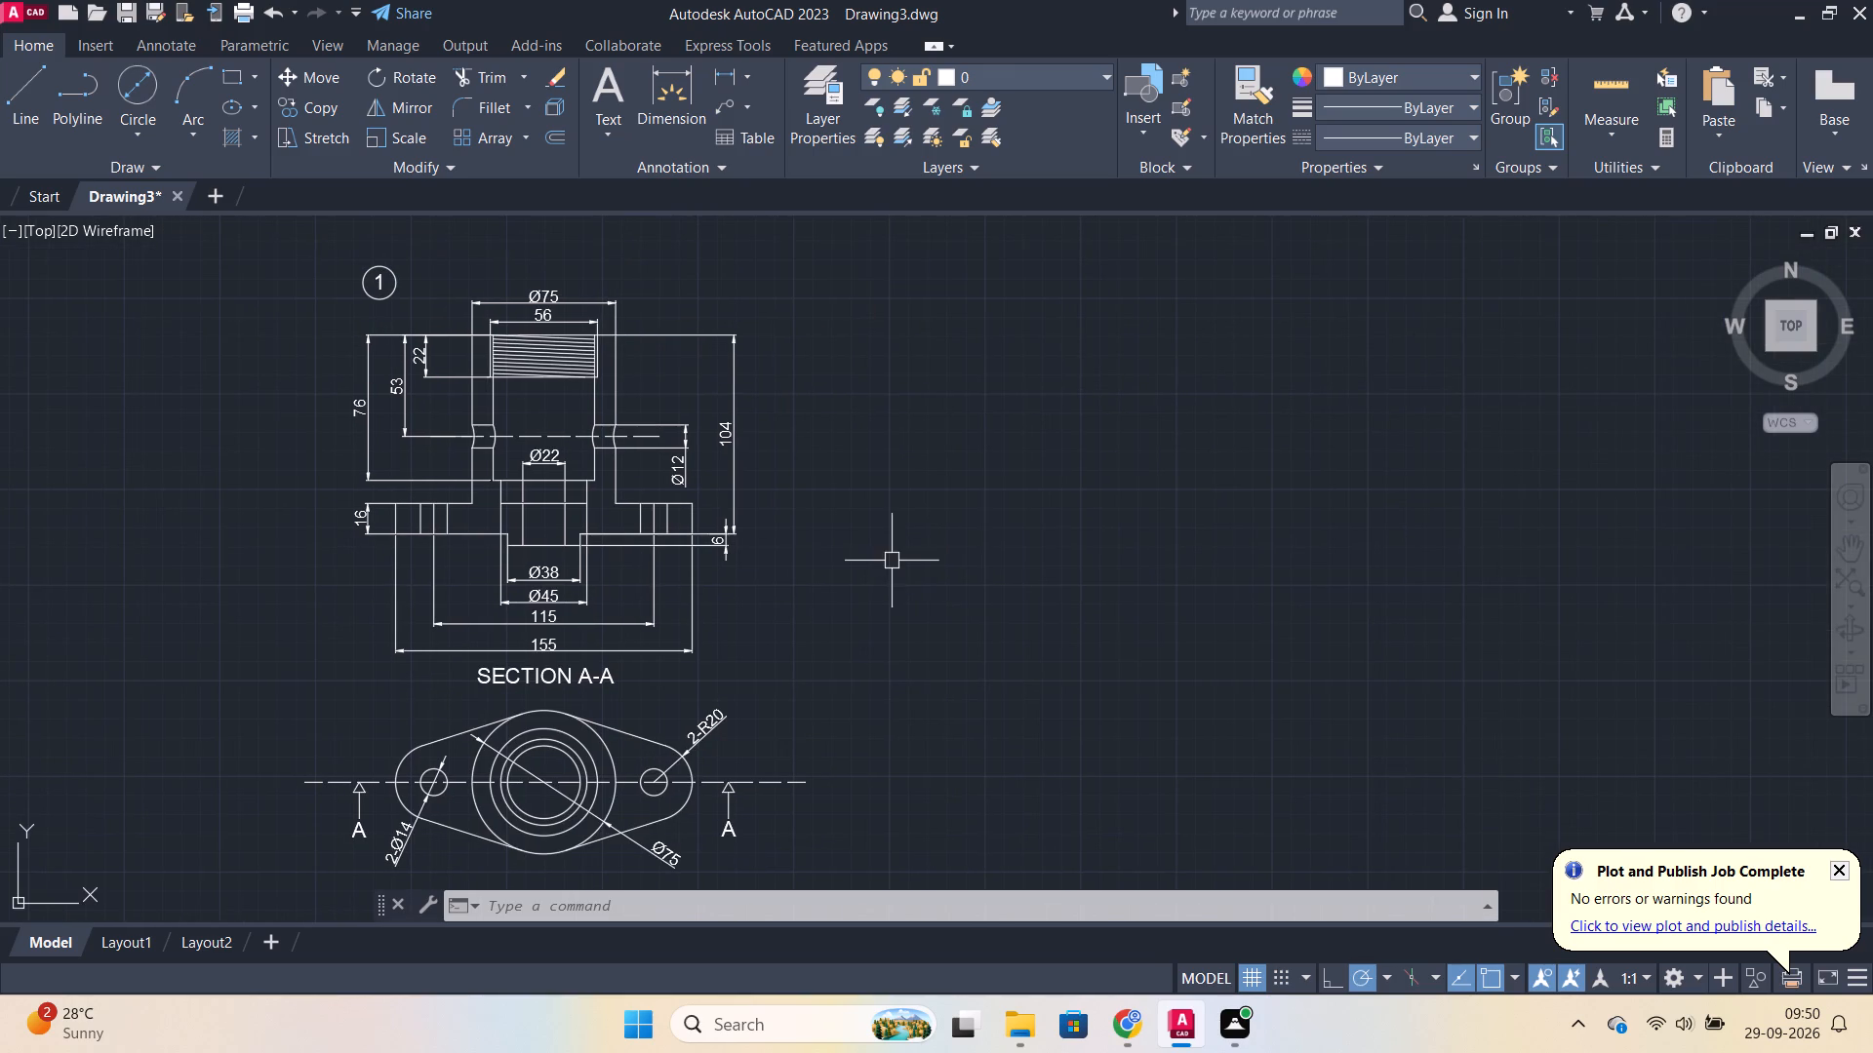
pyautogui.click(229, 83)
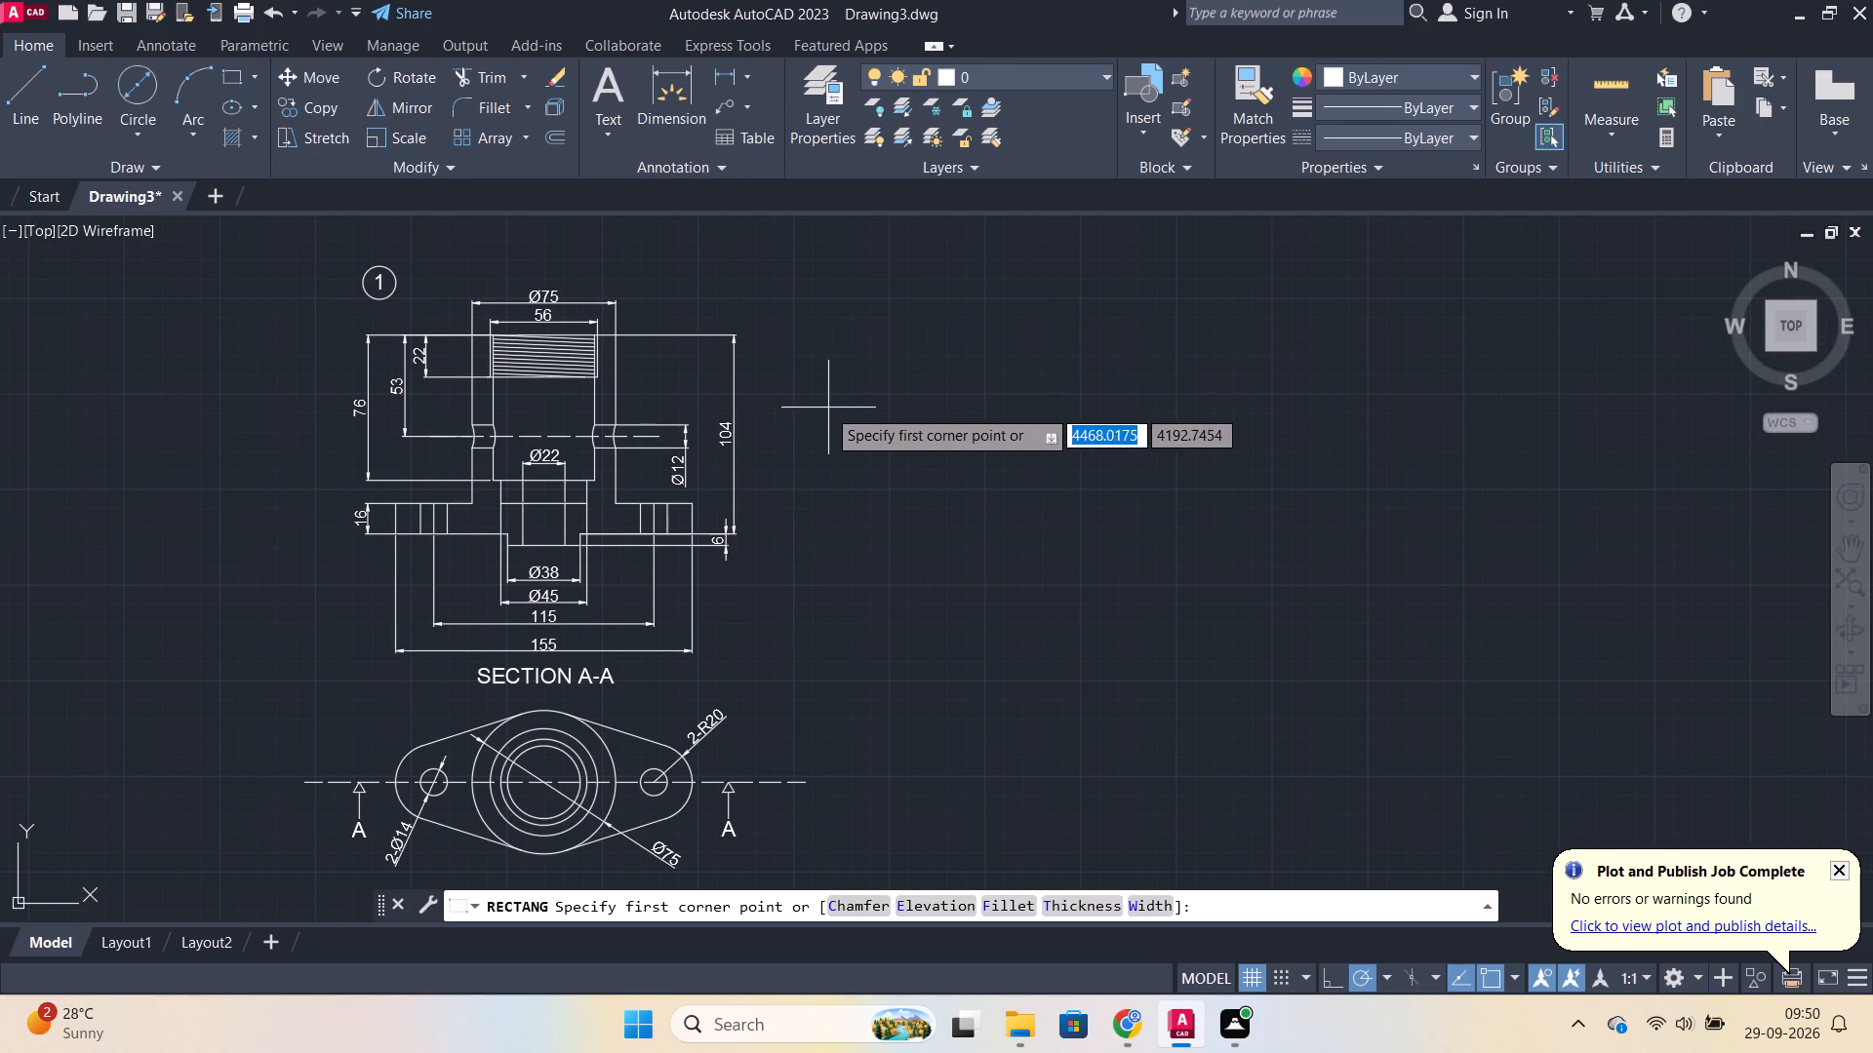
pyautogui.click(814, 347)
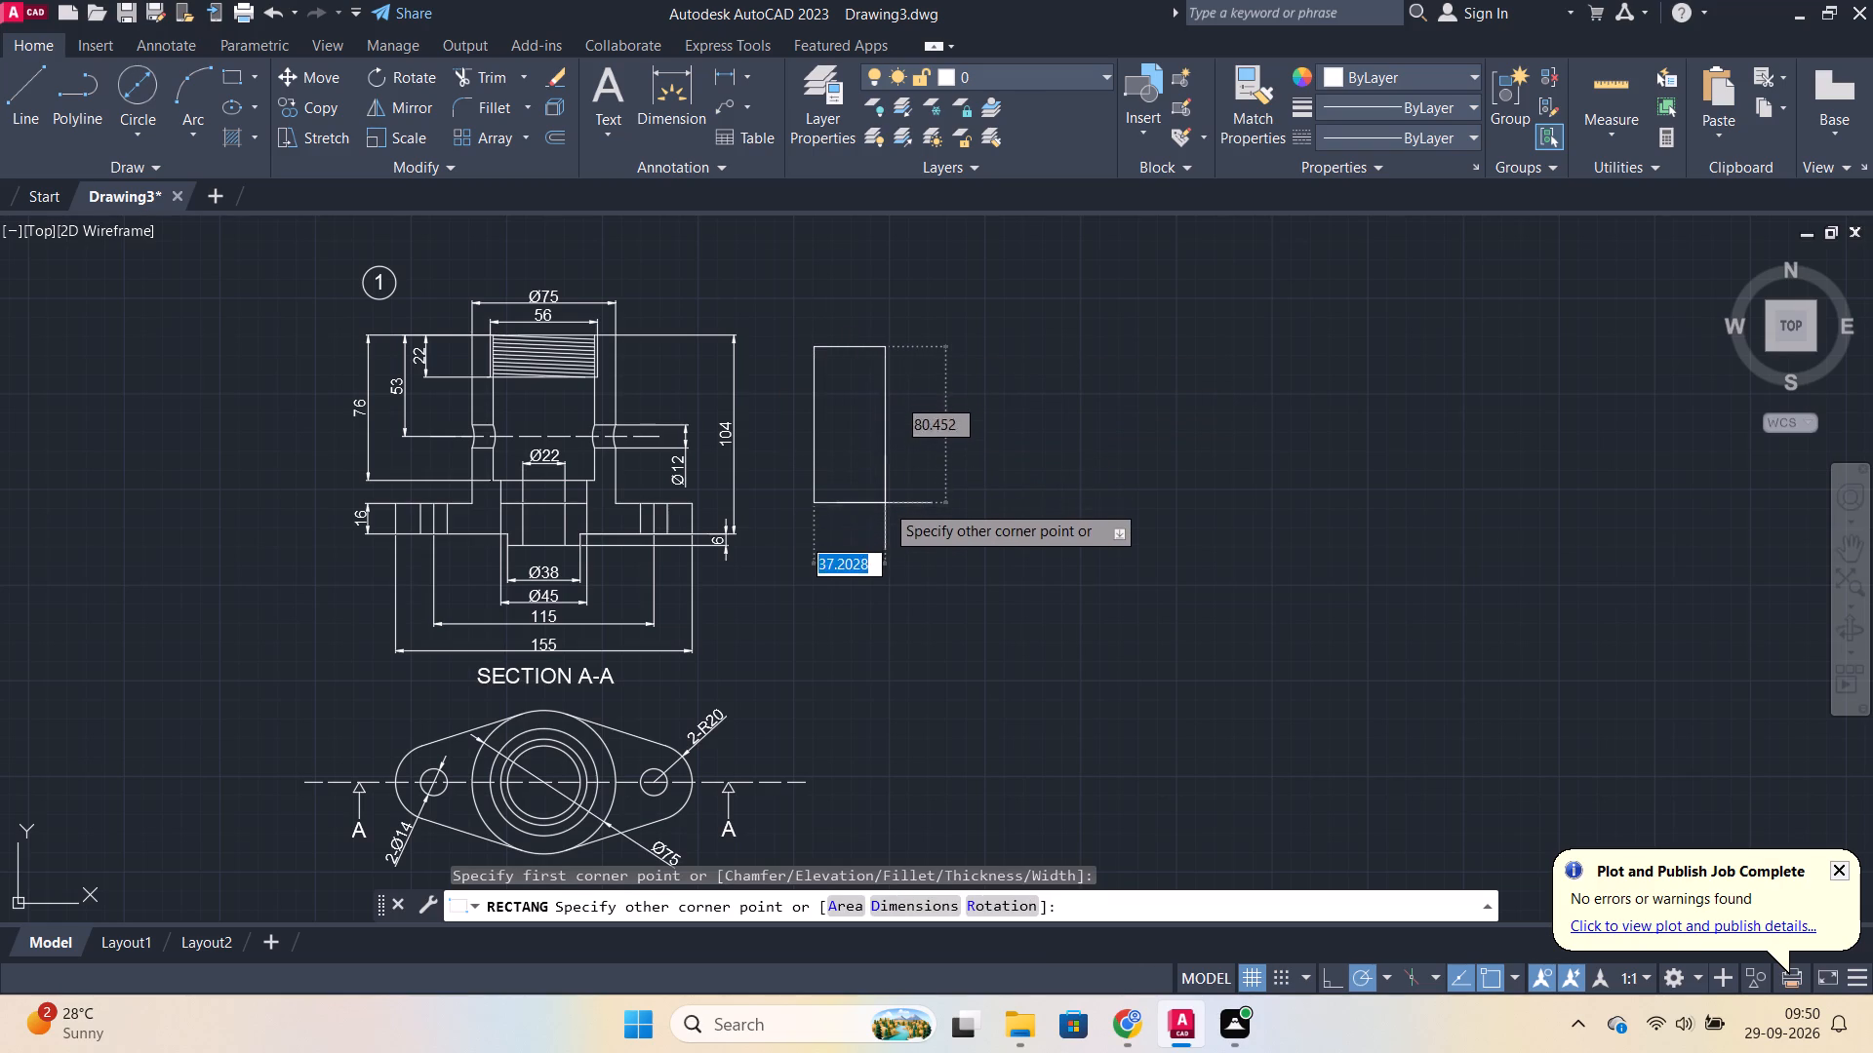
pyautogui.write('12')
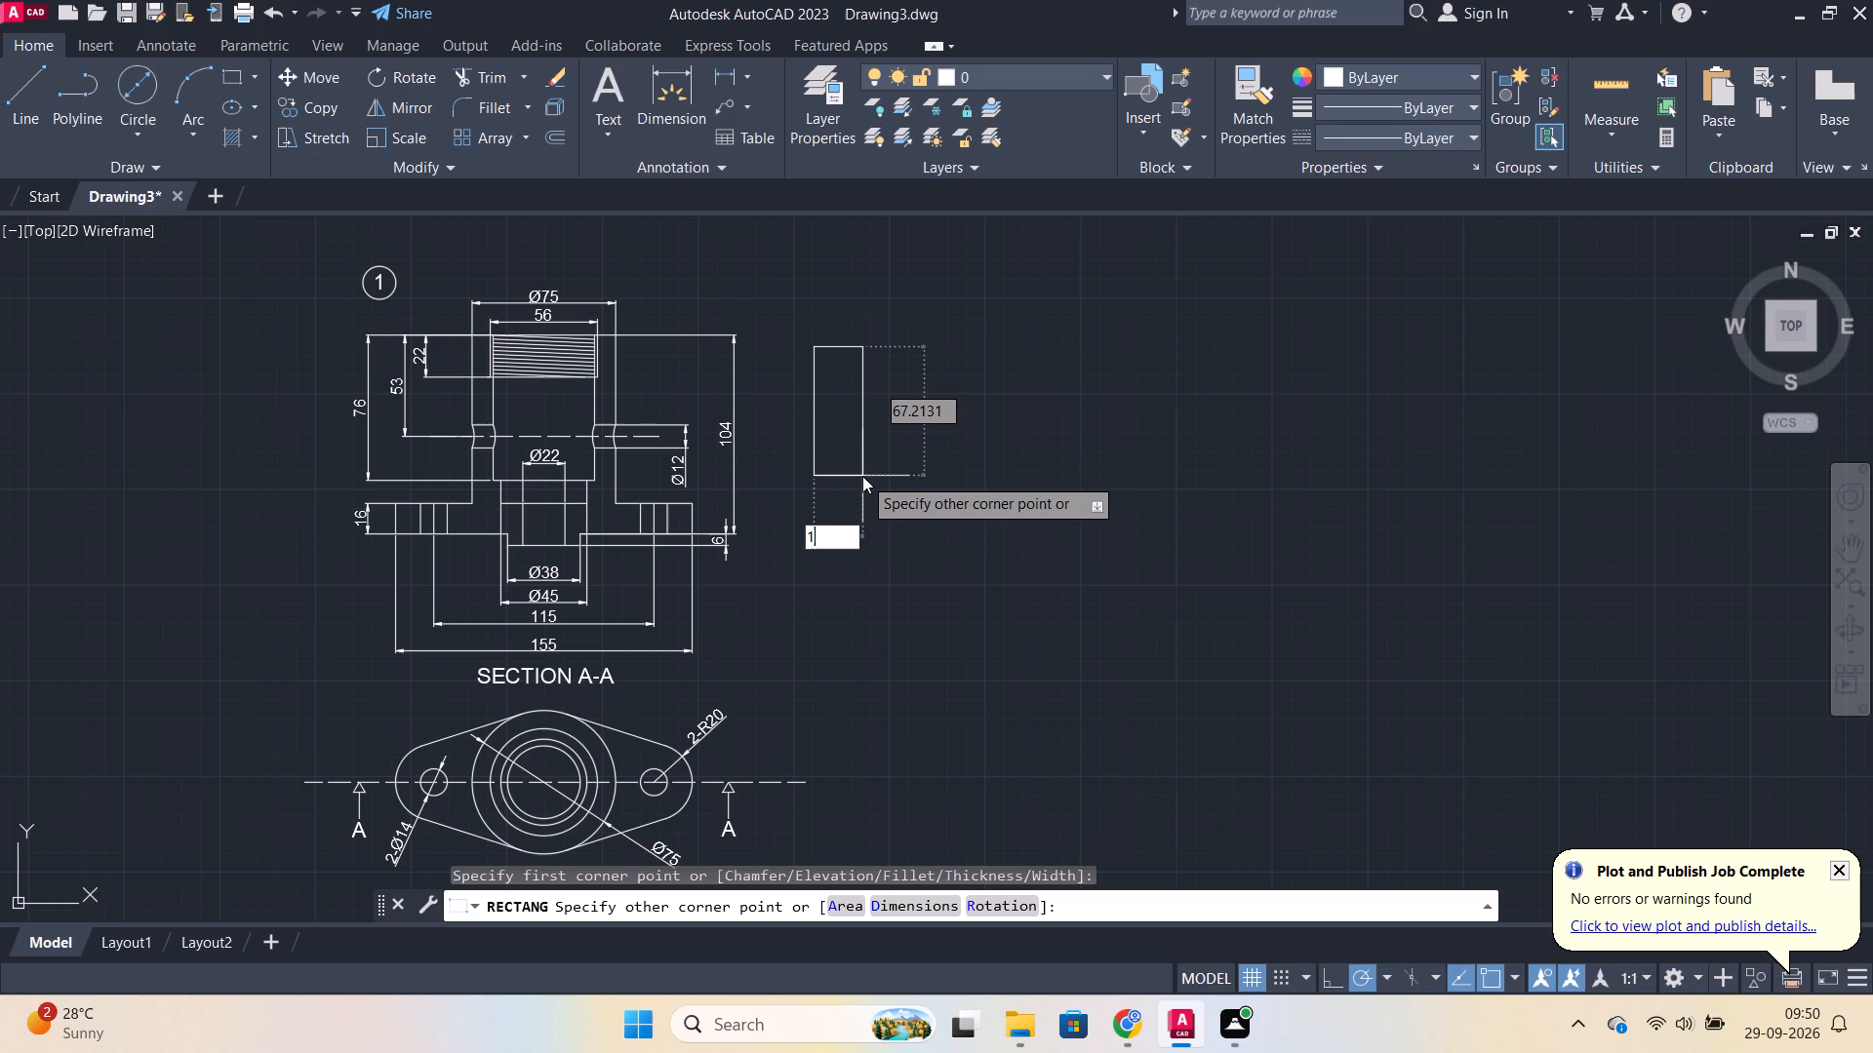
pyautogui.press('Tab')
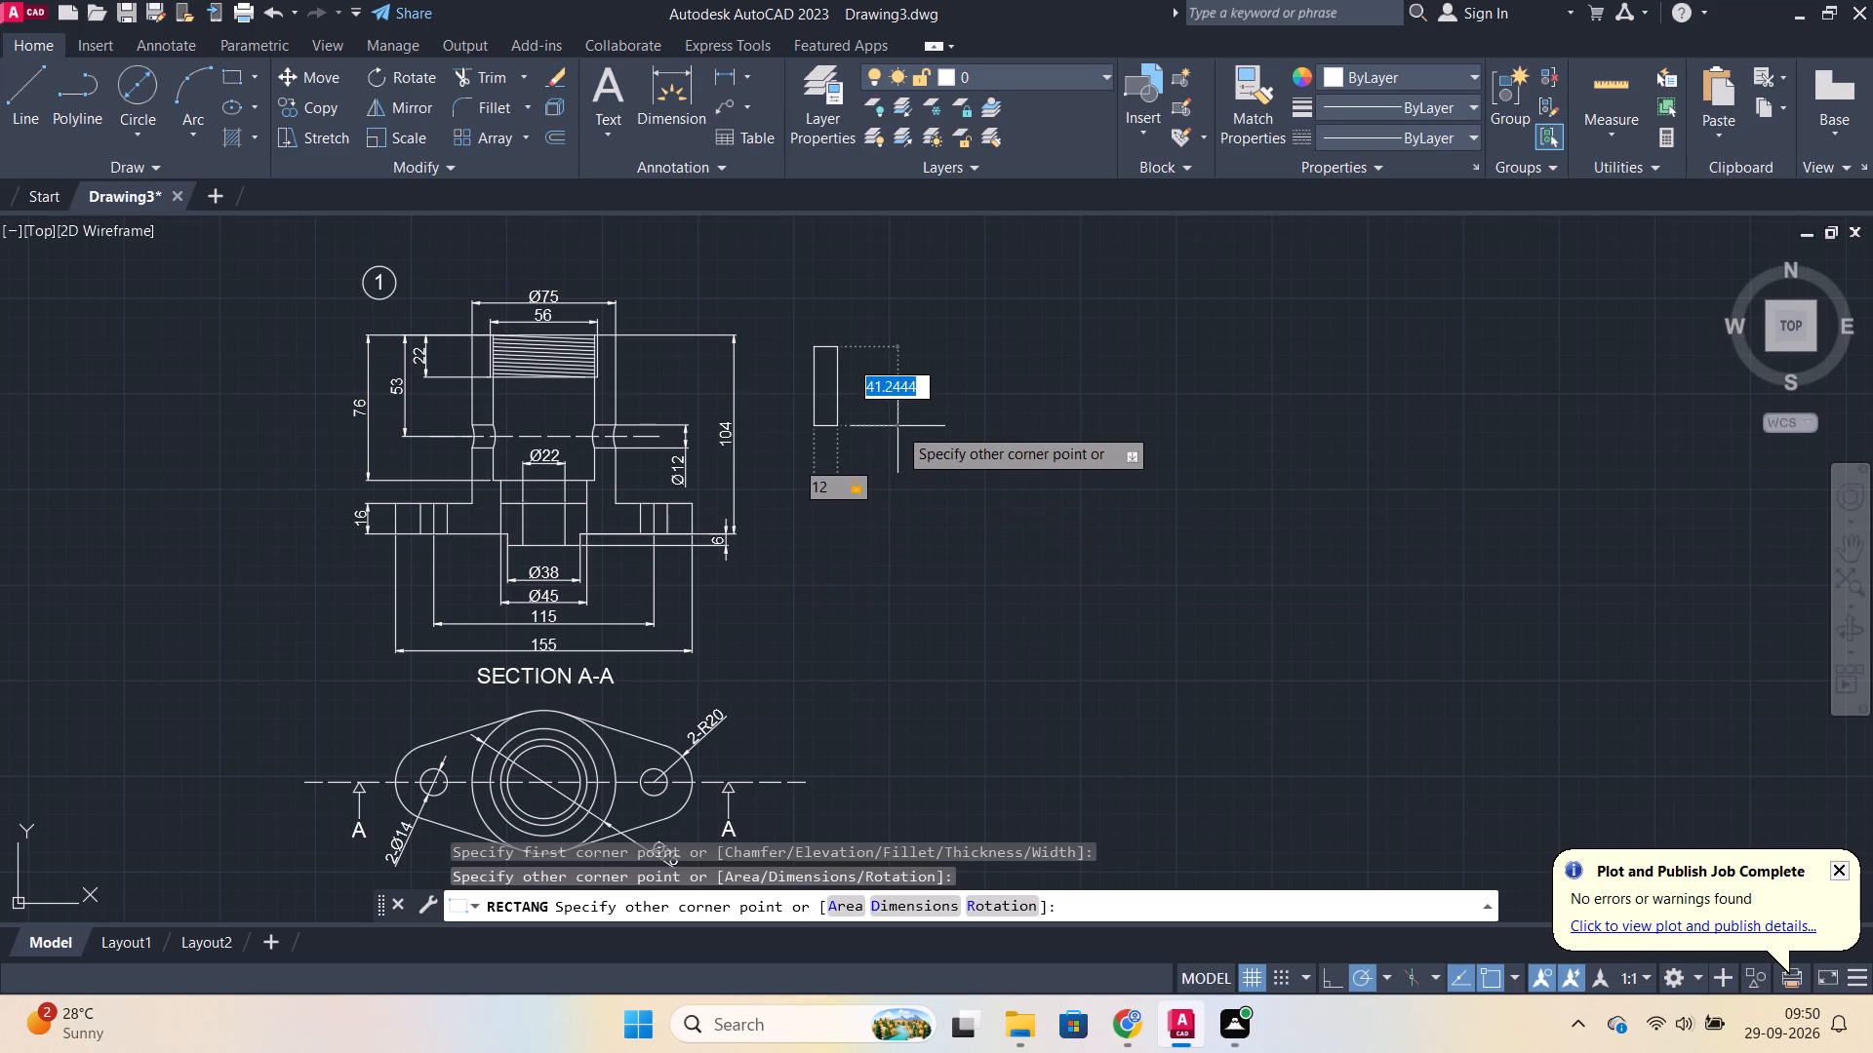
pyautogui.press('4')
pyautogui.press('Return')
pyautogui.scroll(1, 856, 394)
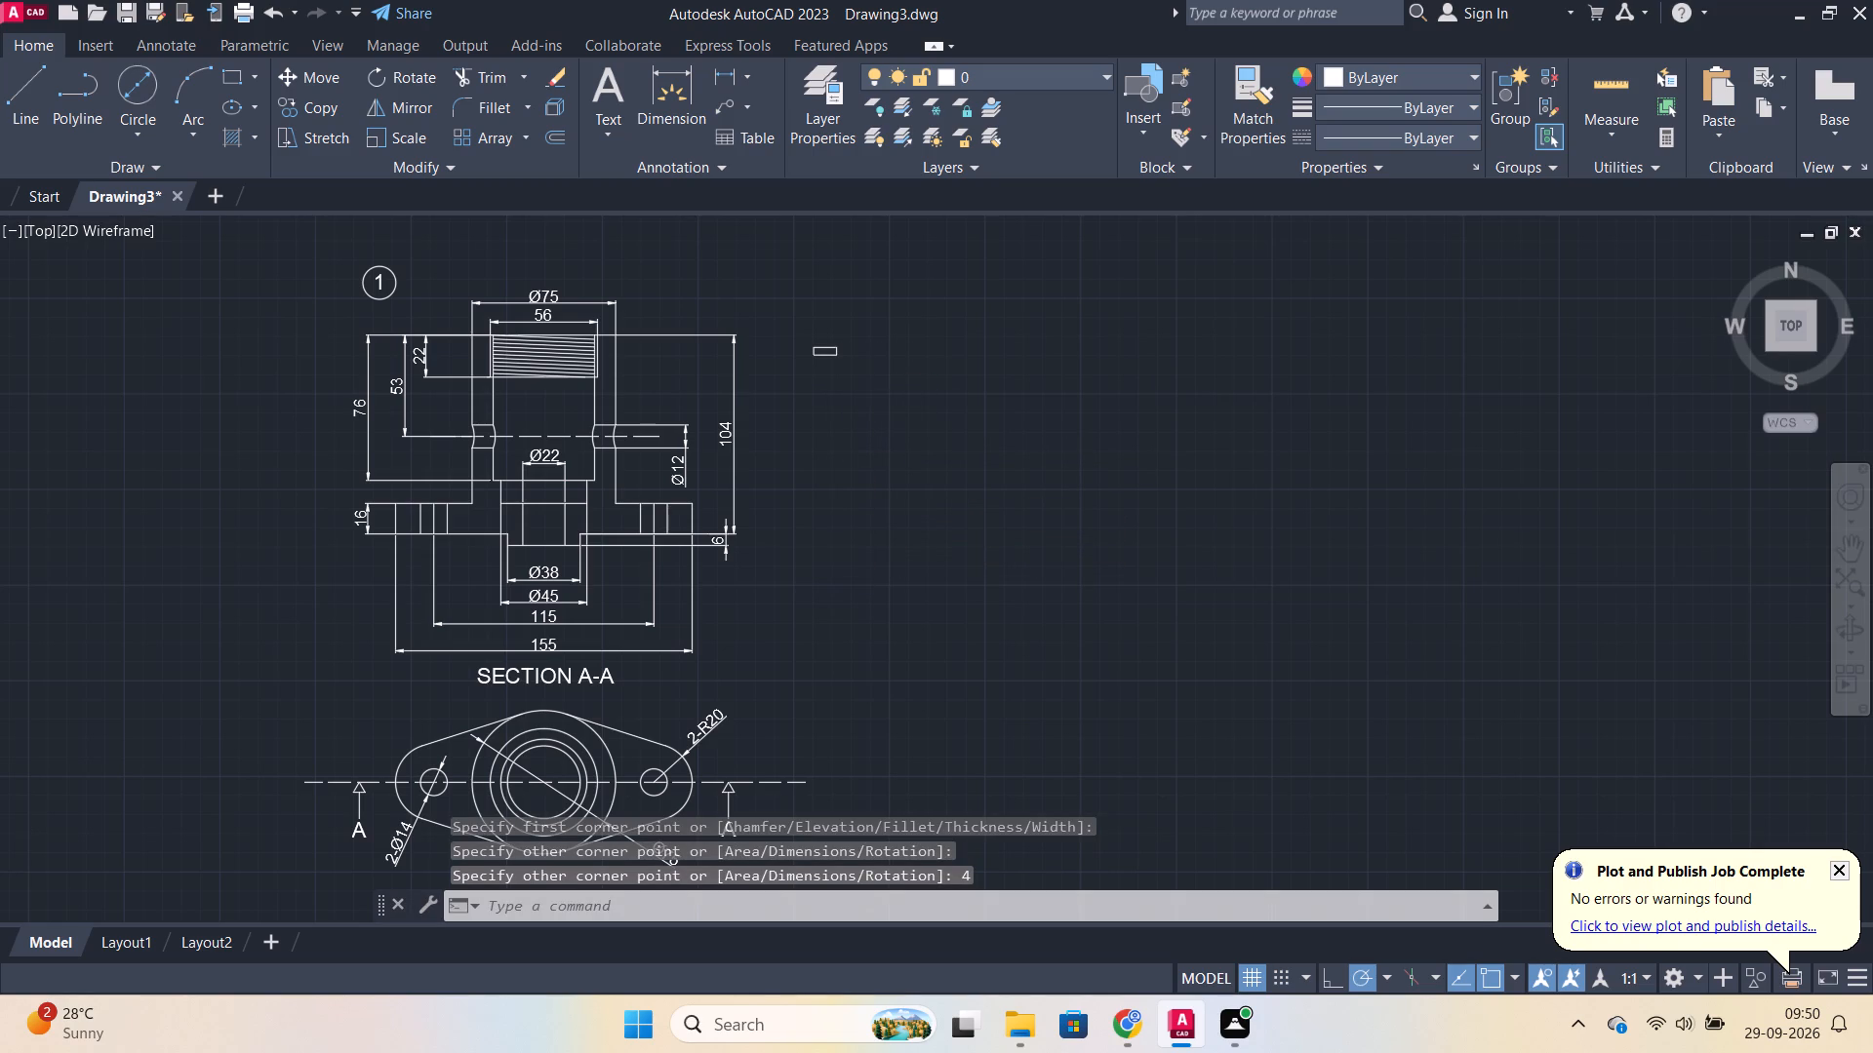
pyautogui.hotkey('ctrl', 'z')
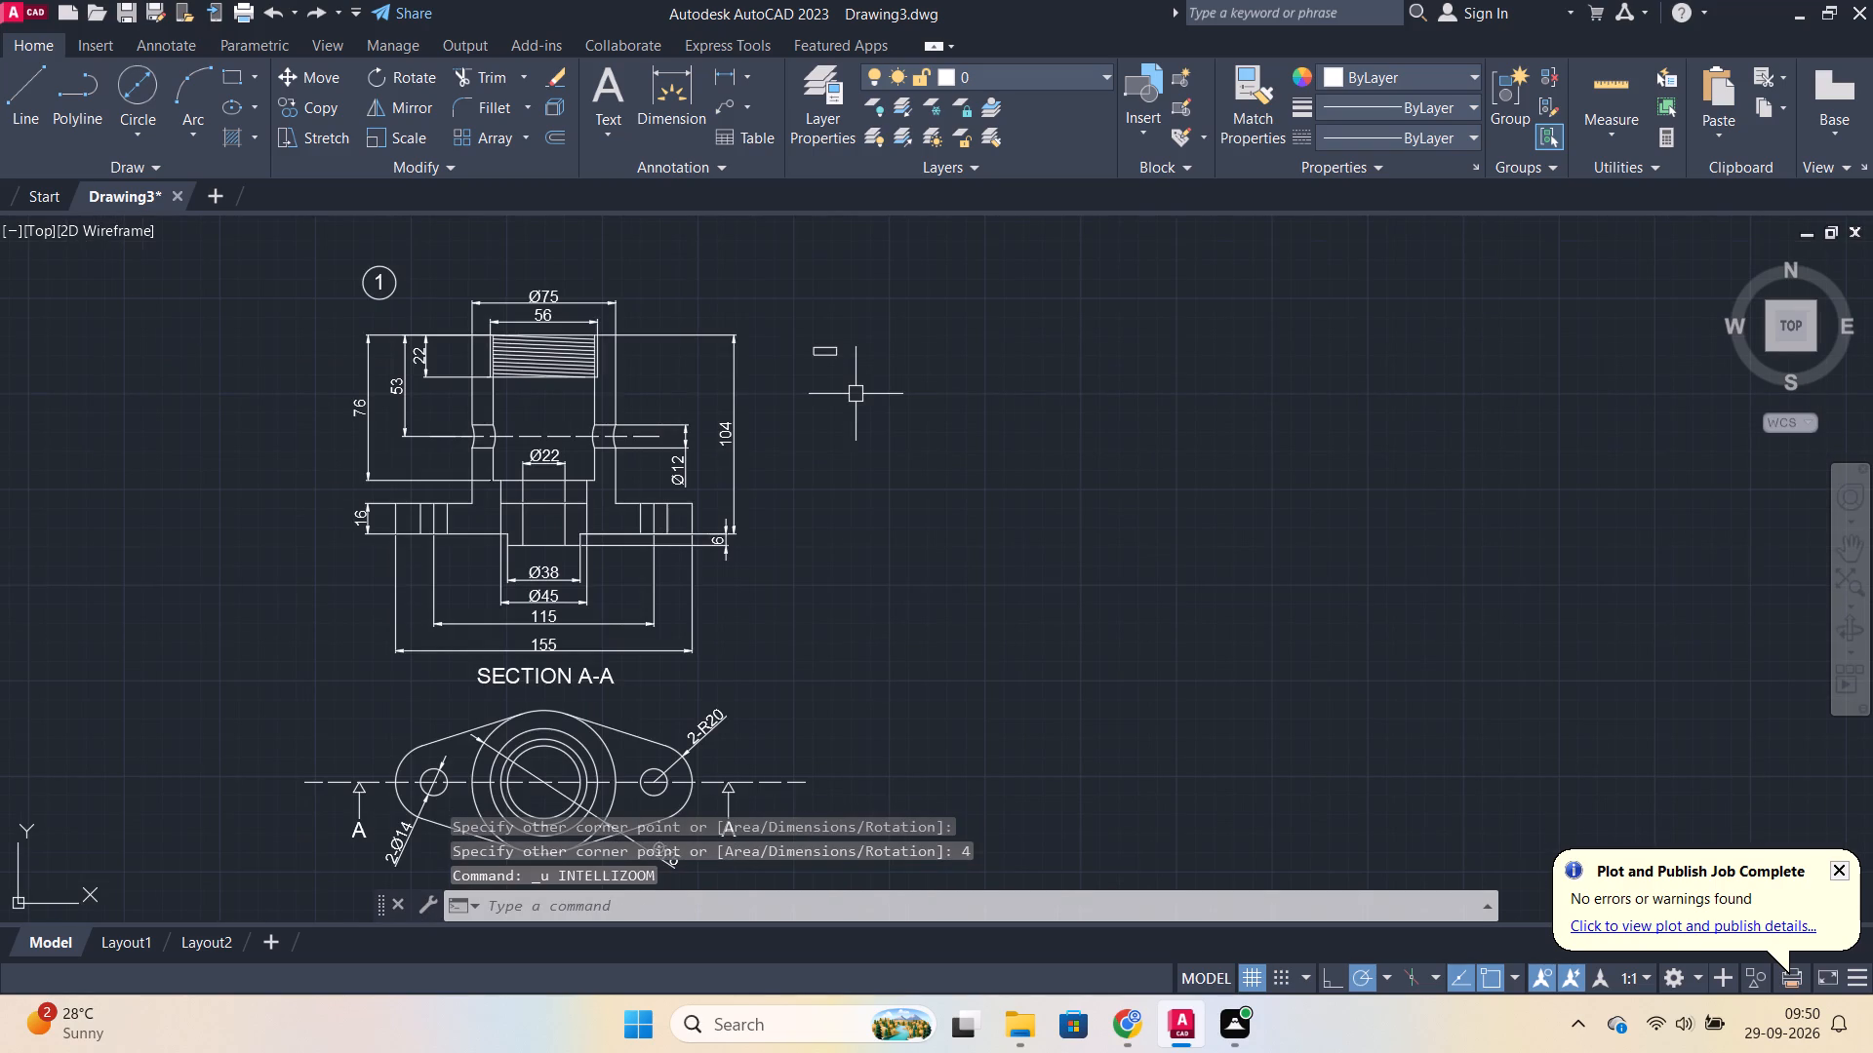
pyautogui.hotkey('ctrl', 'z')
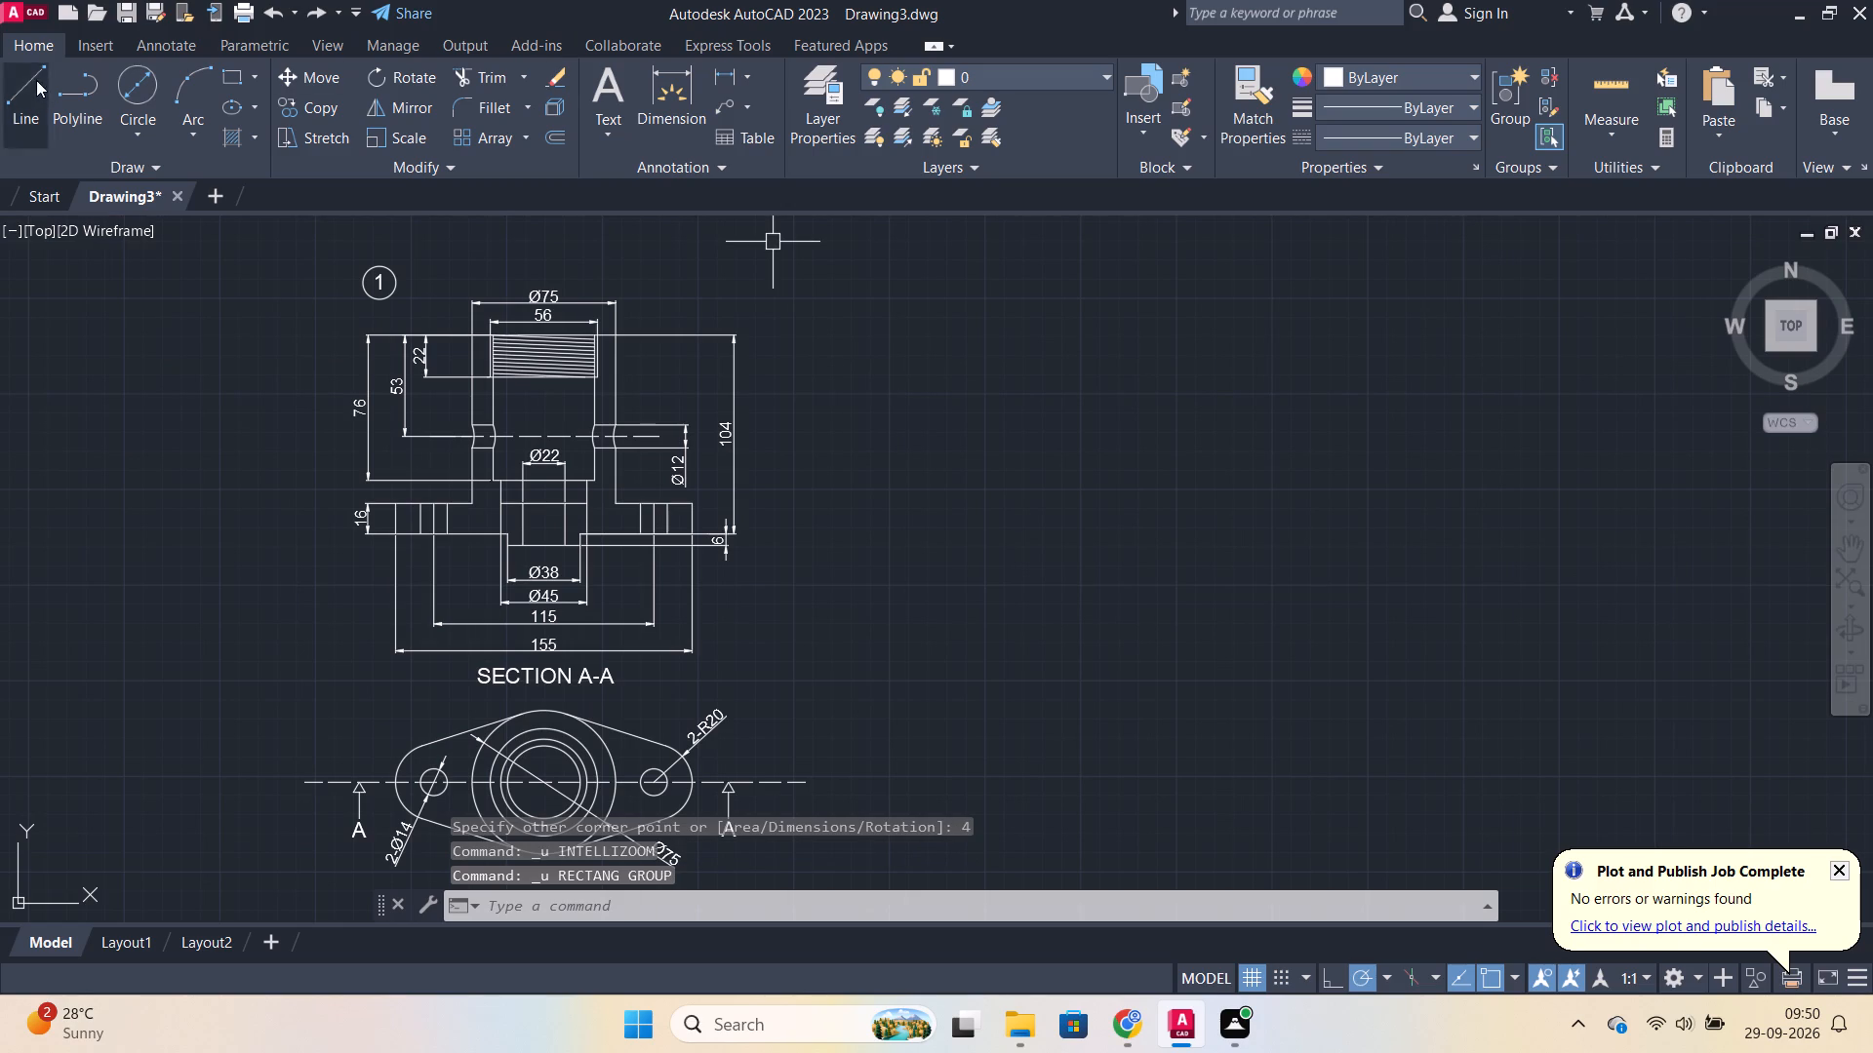
# Draw a rectangle 12 wide and 45 high in the empty space beside the flange's front view.
pyautogui.click(233, 80)
pyautogui.click(979, 360)
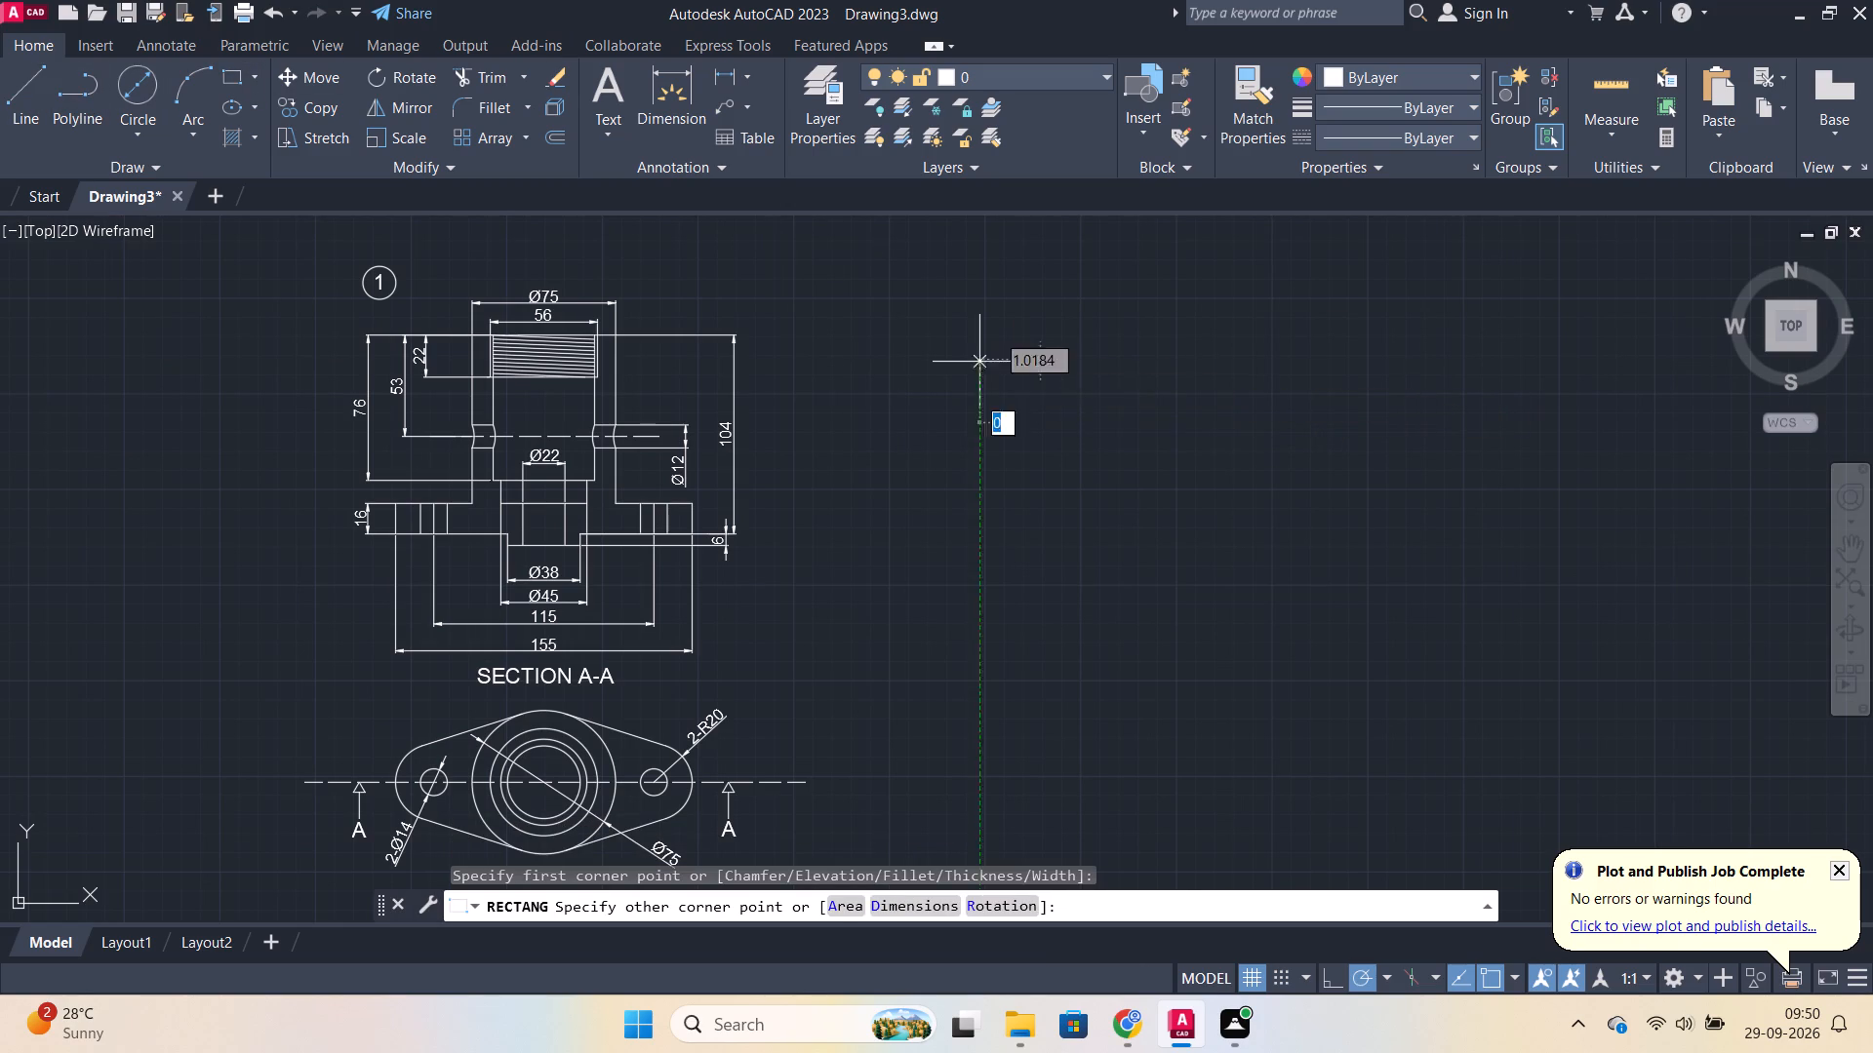
pyautogui.write('12')
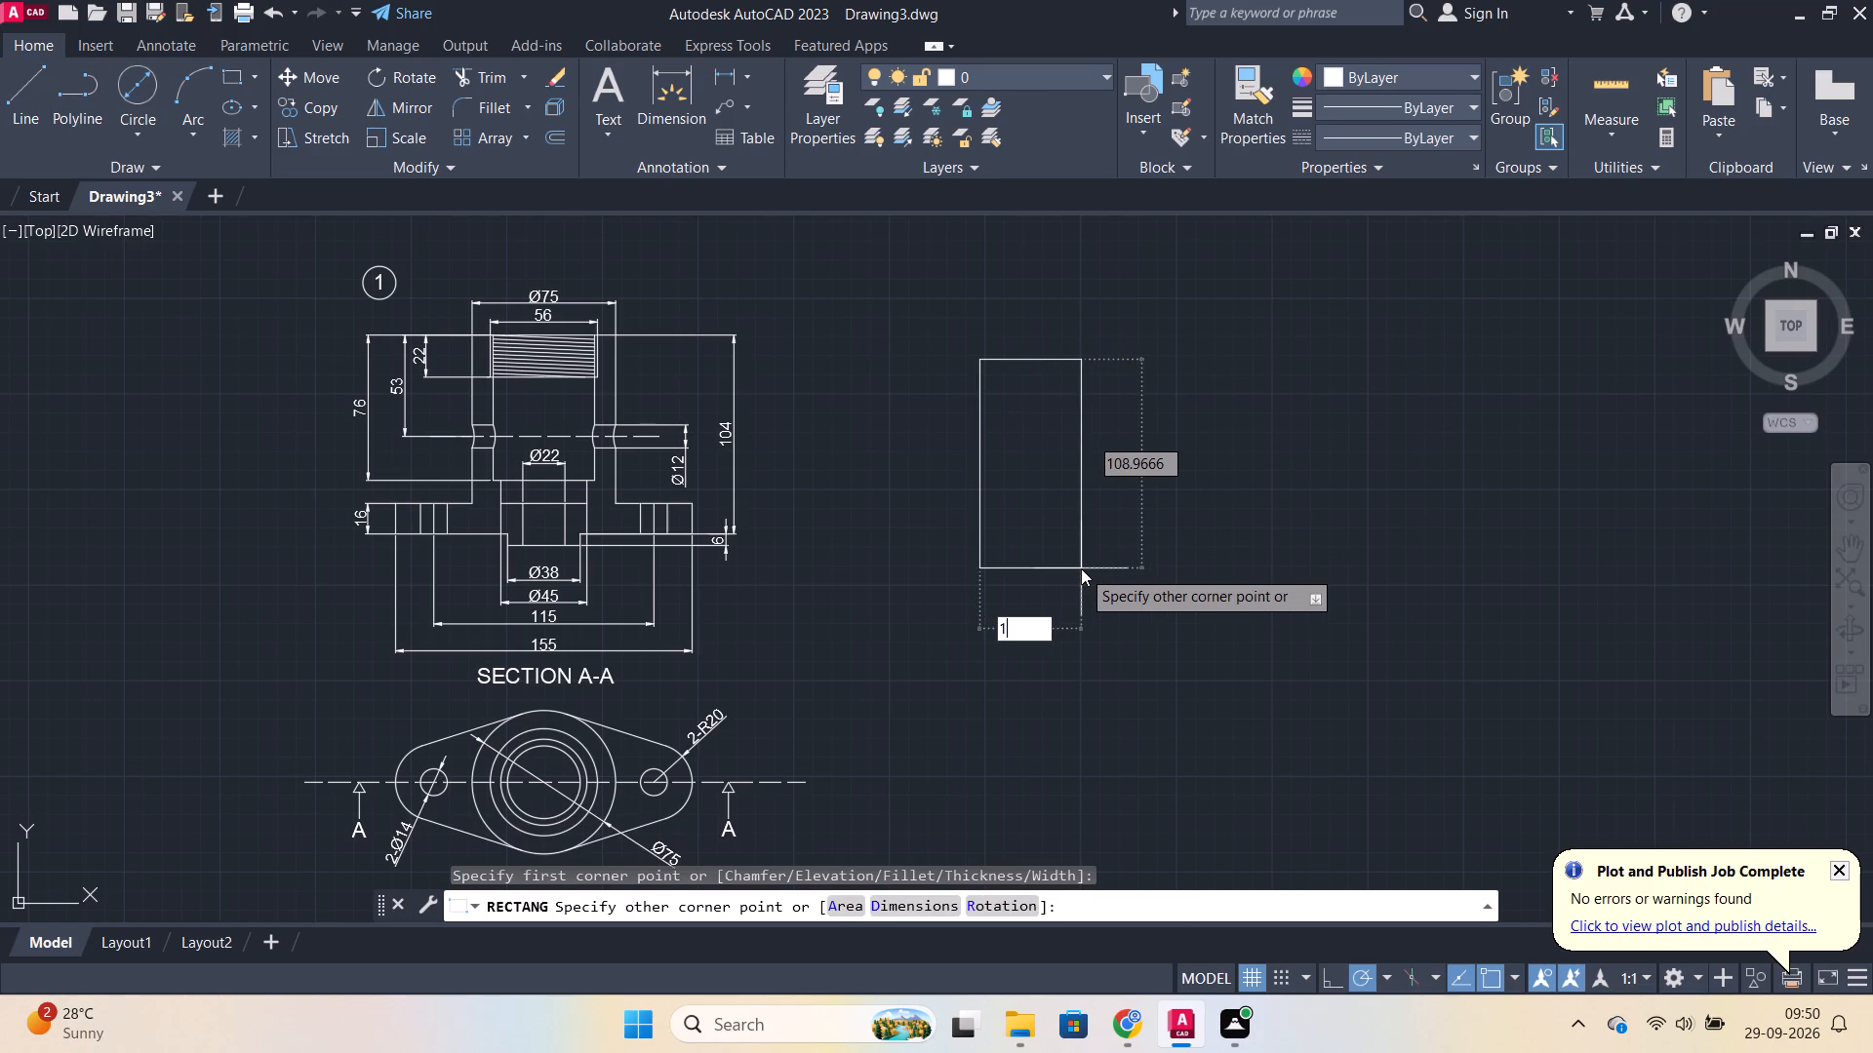
pyautogui.press('Tab')
pyautogui.write('45')
pyautogui.press('Return')
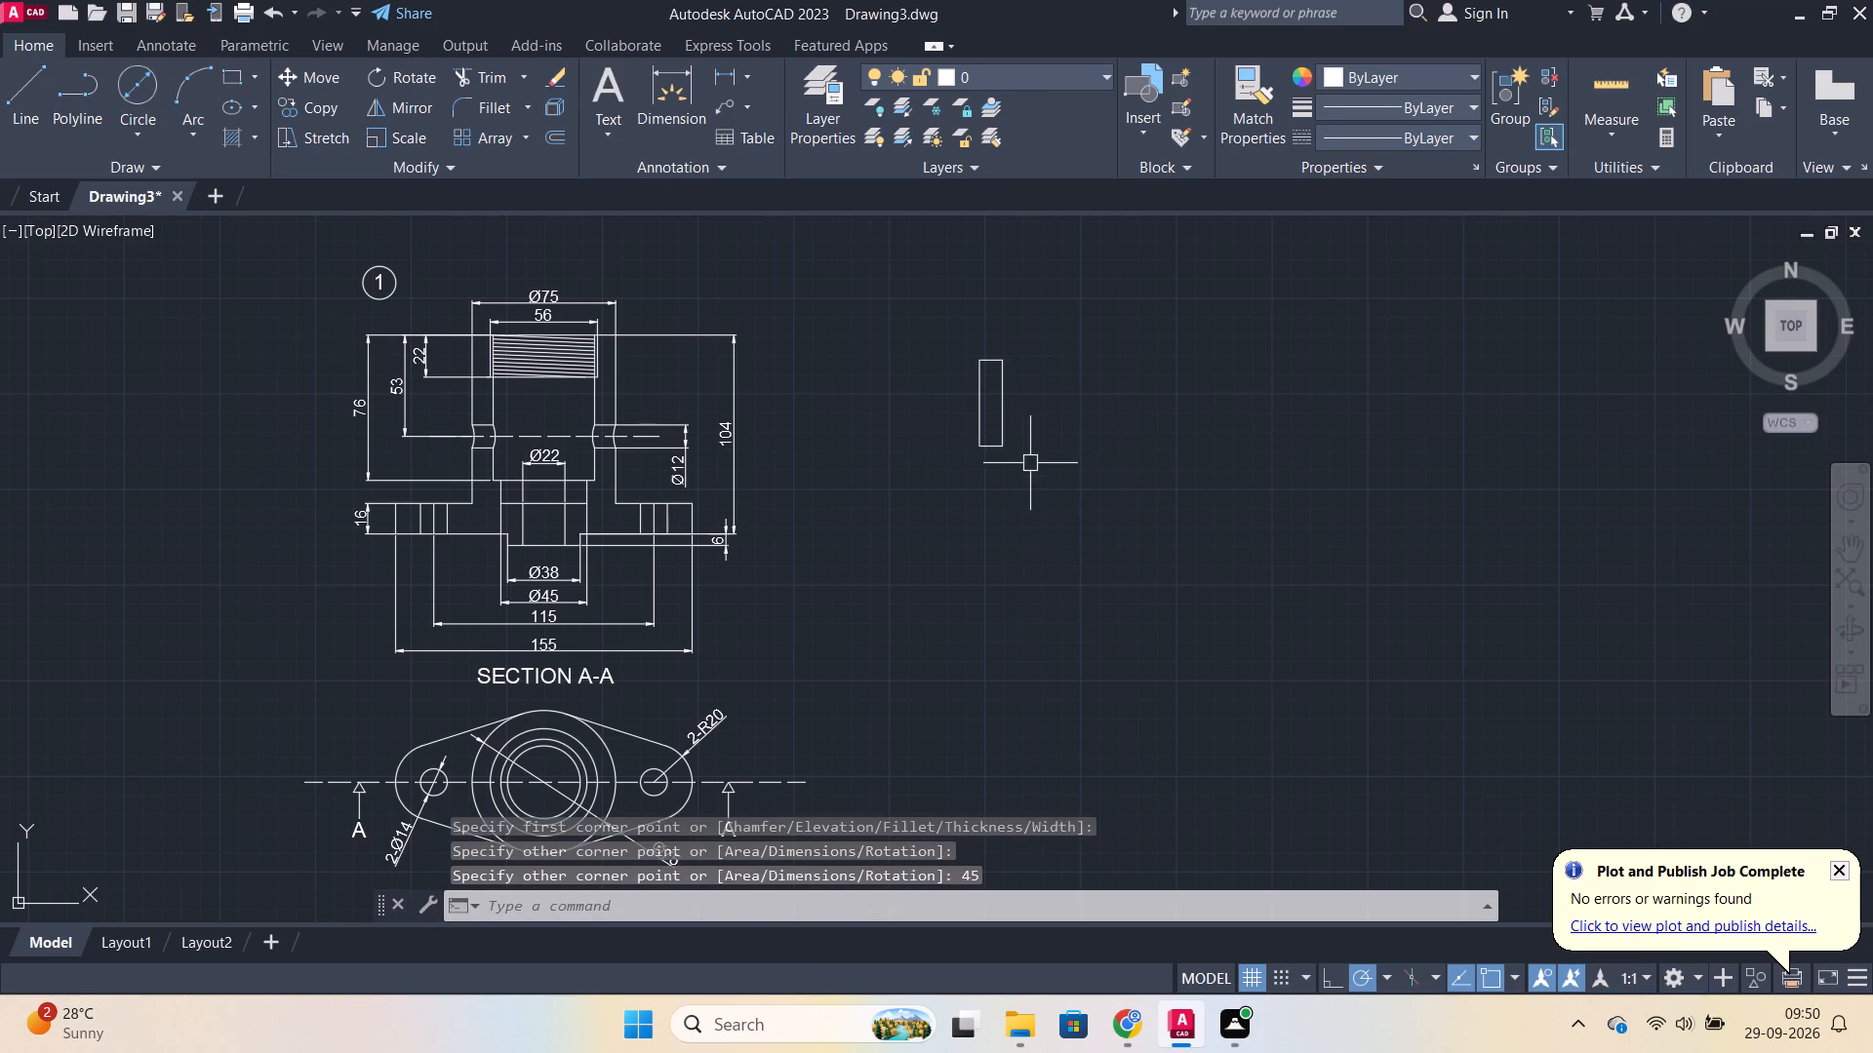
# Draw a horizontal line about 28 long through the new rectangle's centre, extending past both vertical sides.
pyautogui.scroll(2, 1045, 435)
pyautogui.moveTo(1051, 422); pyautogui.dragTo(961, 687, button='middle')
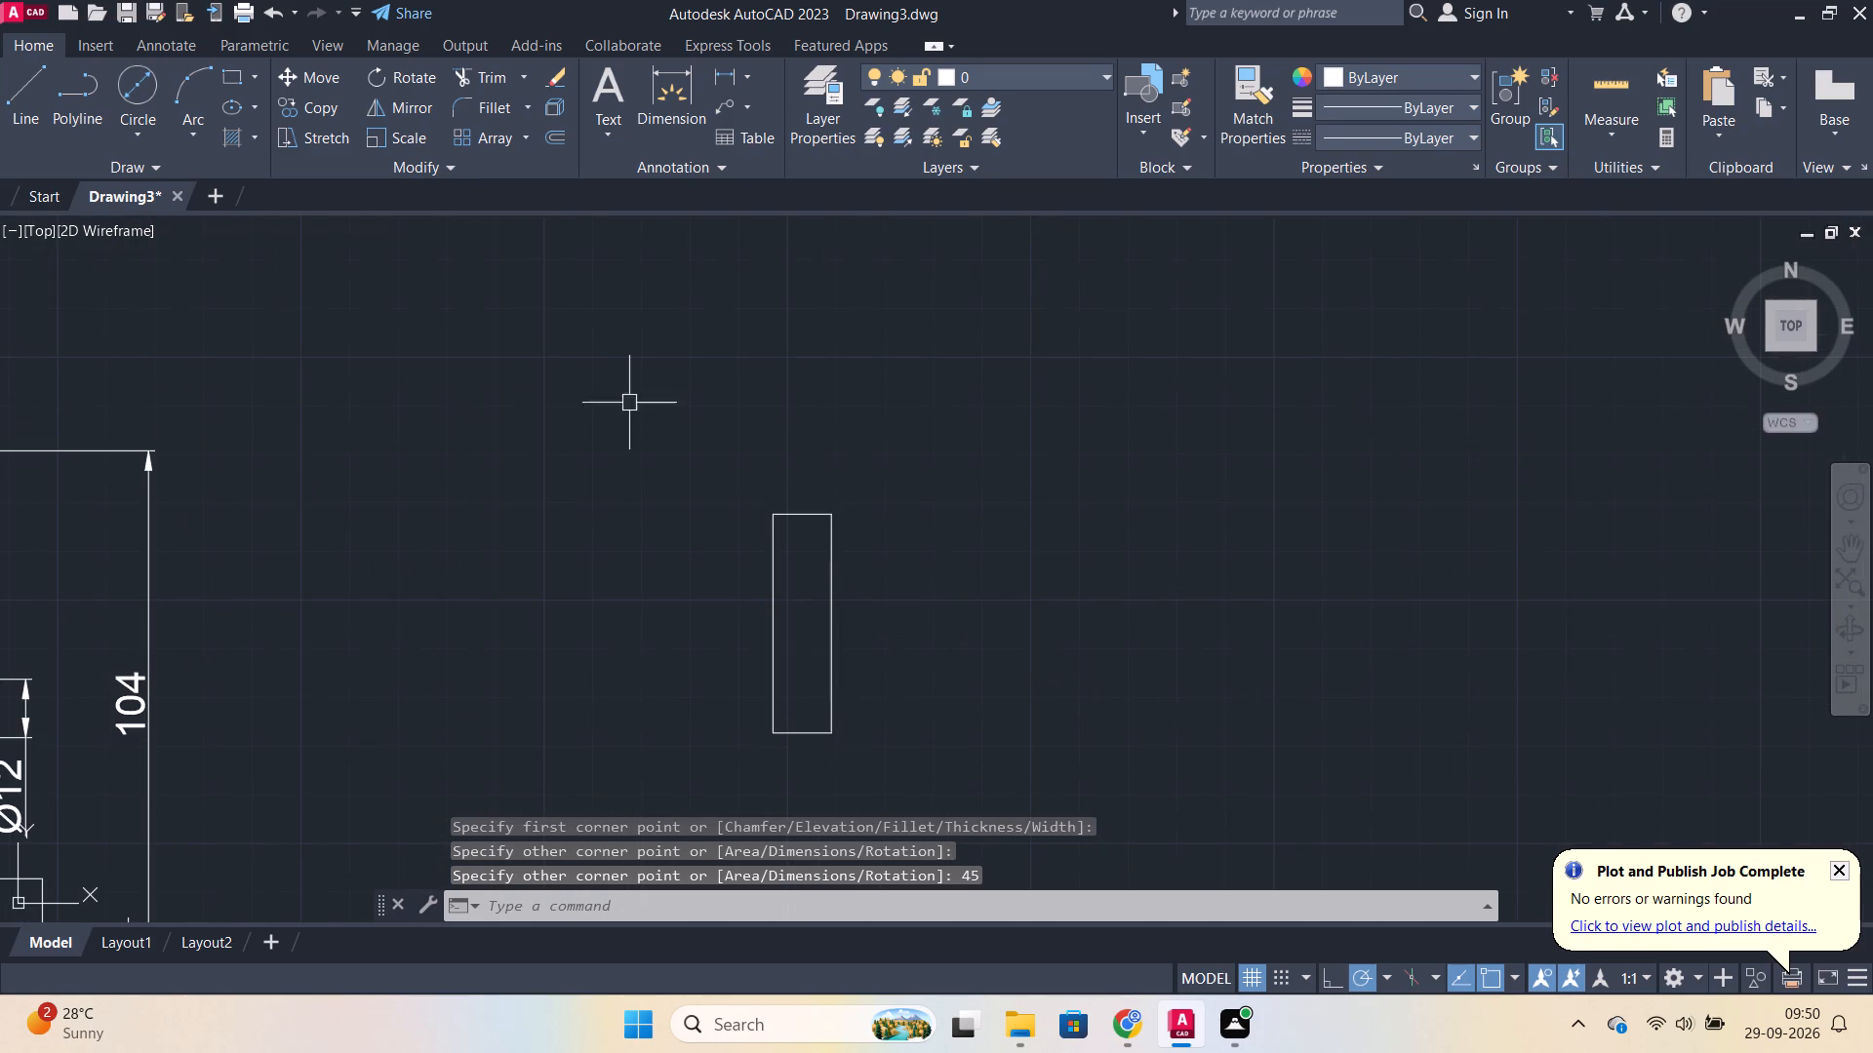
pyautogui.press('l')
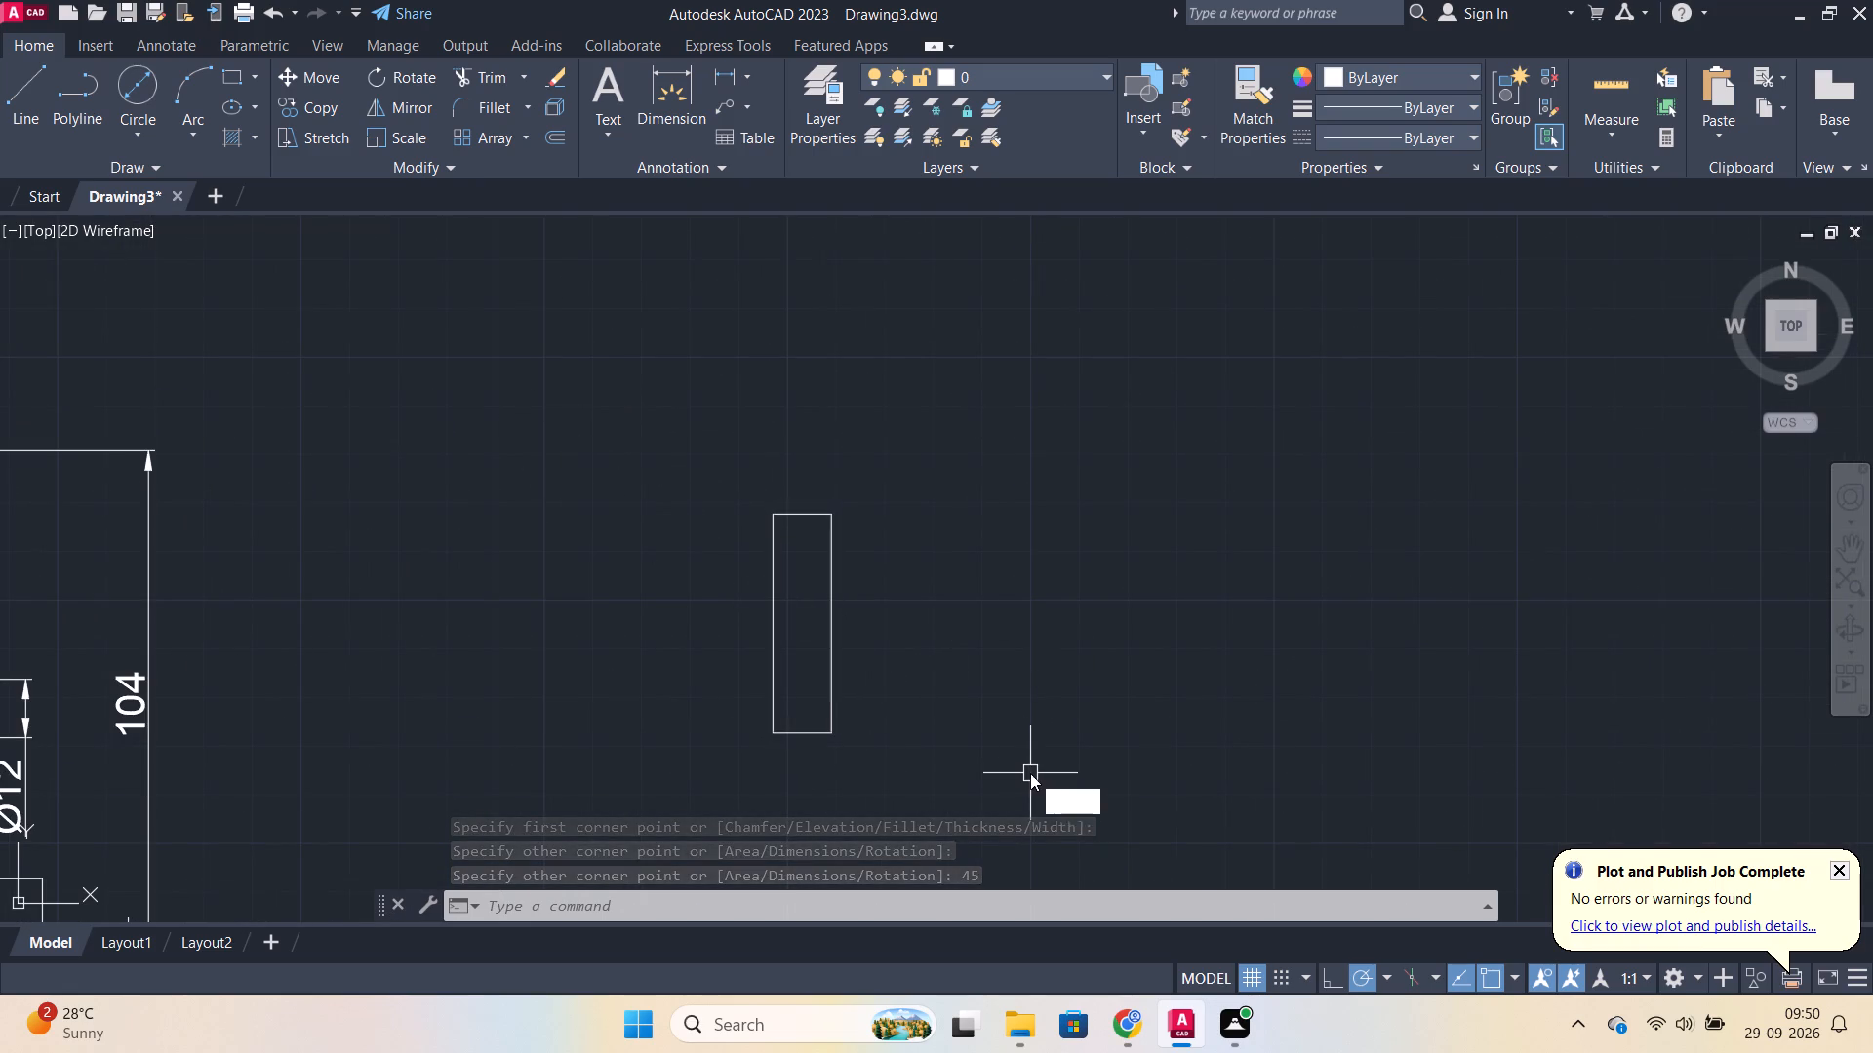
pyautogui.press('Return')
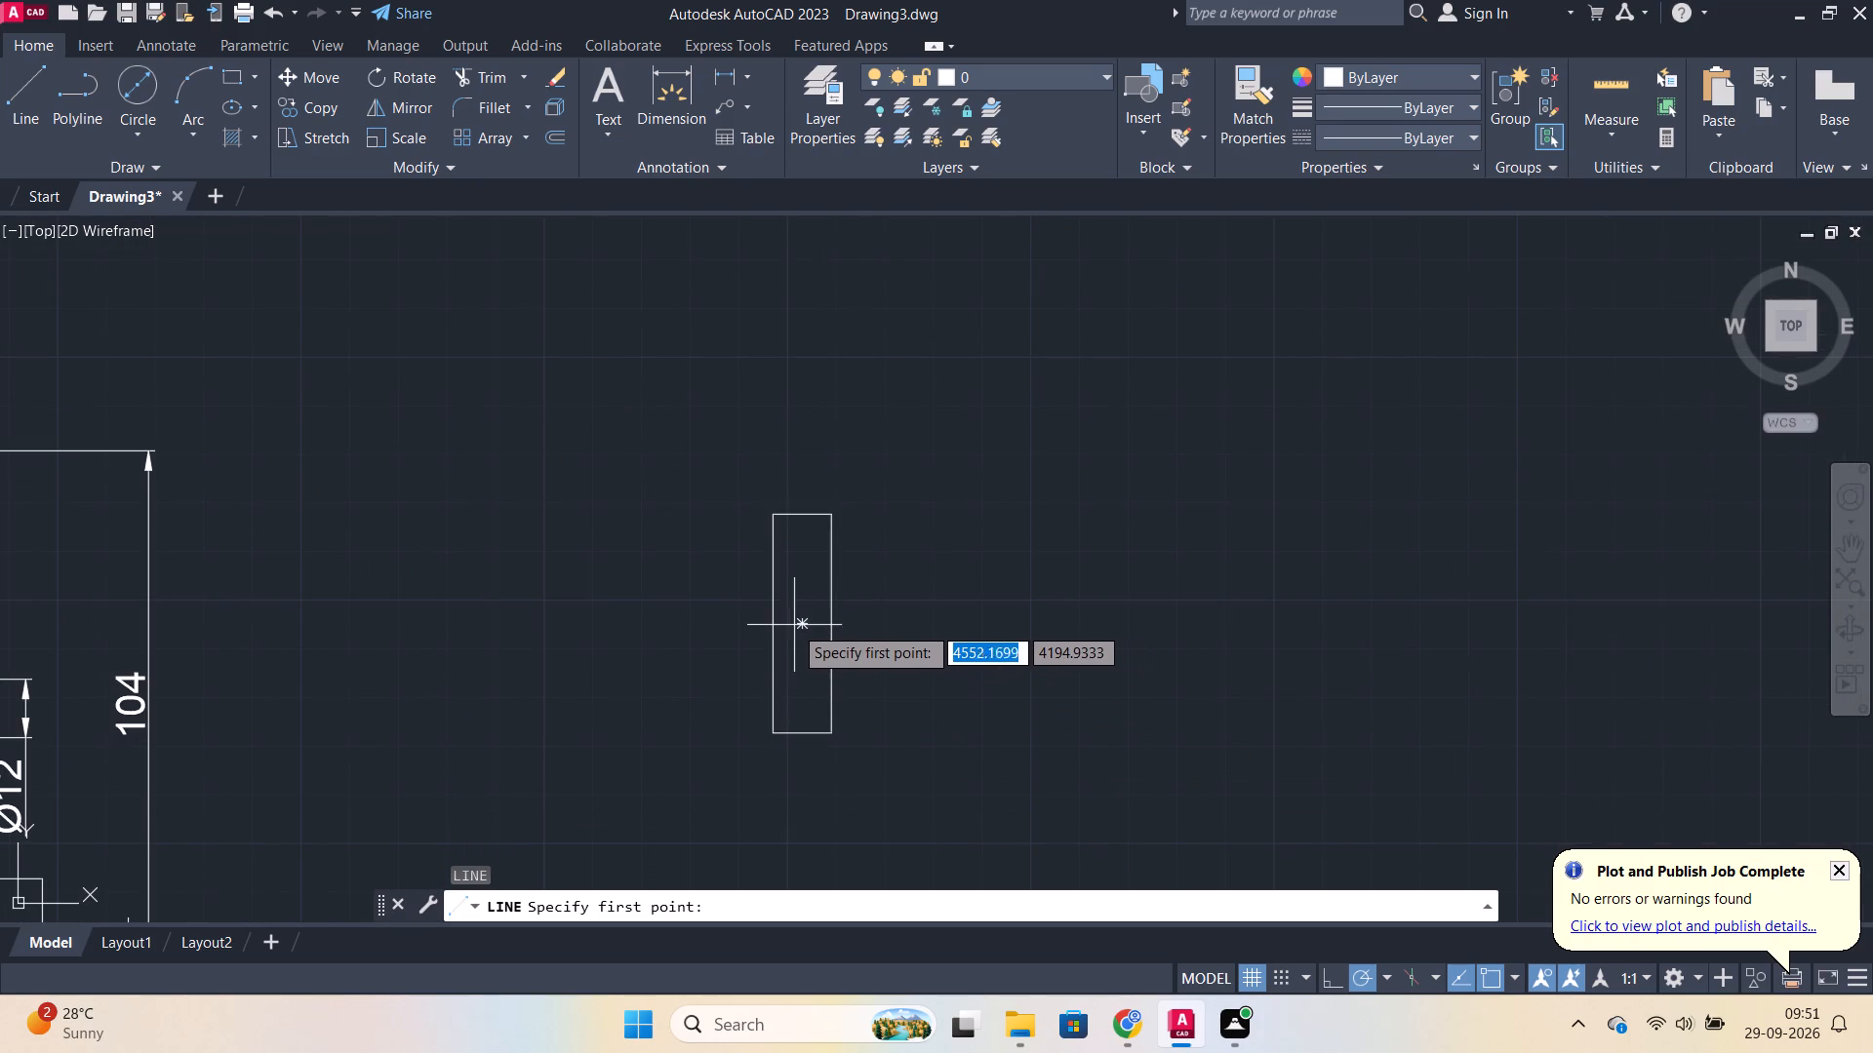
pyautogui.click(803, 624)
pyautogui.click(745, 622)
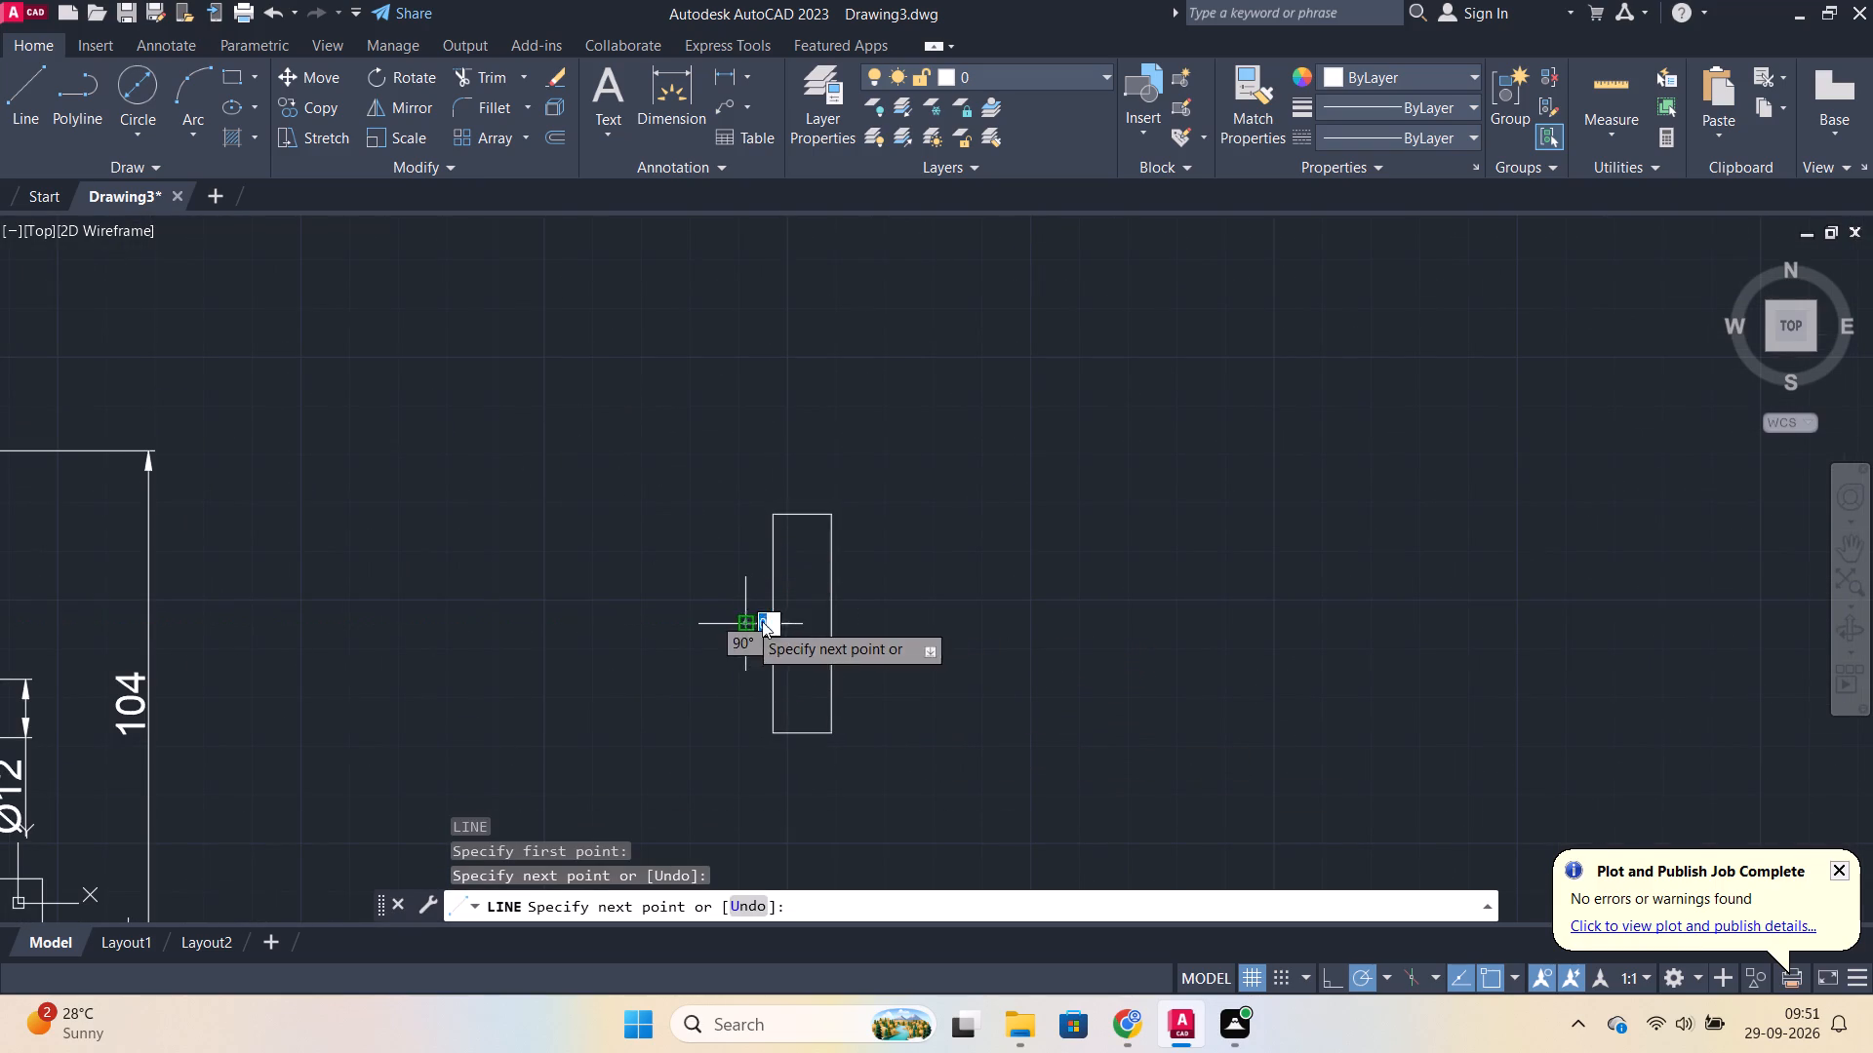
pyautogui.click(882, 621)
pyautogui.press('Escape')
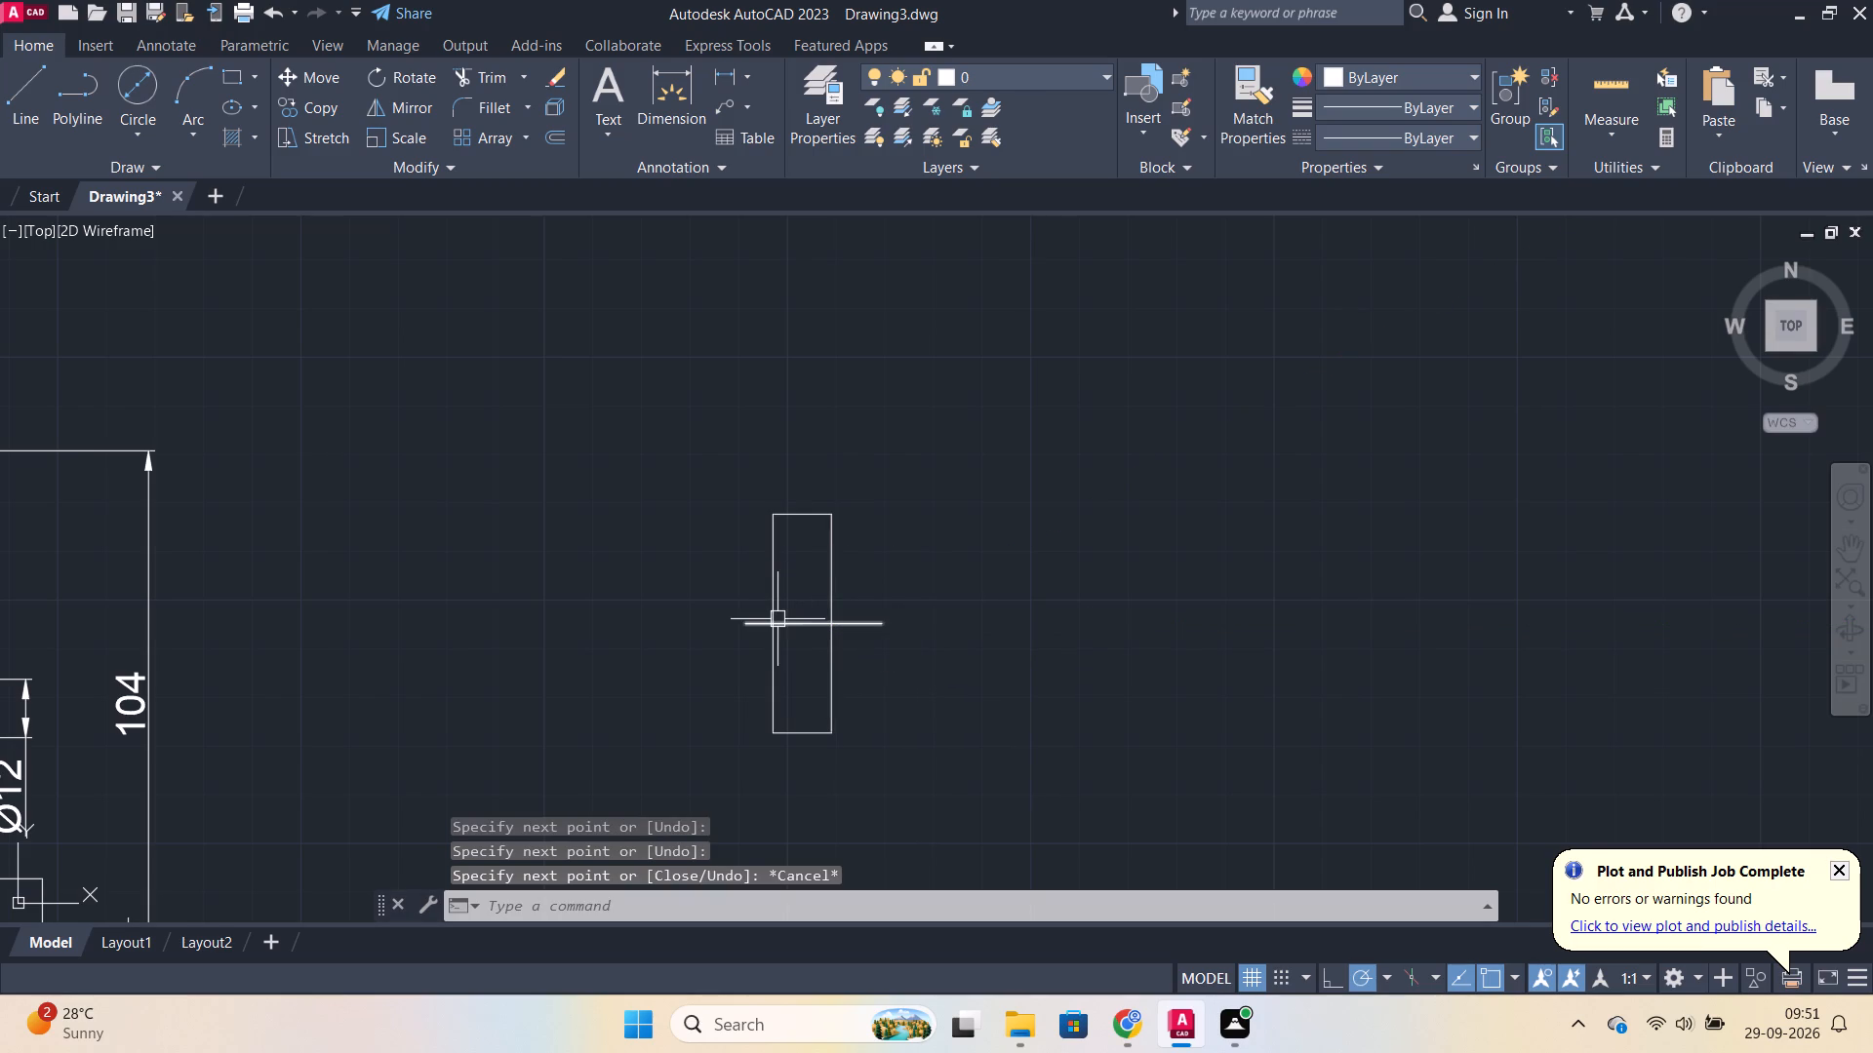
# Offset the rectangle's horizontal centre line by 10 below and by 10 above.
pyautogui.click(803, 623)
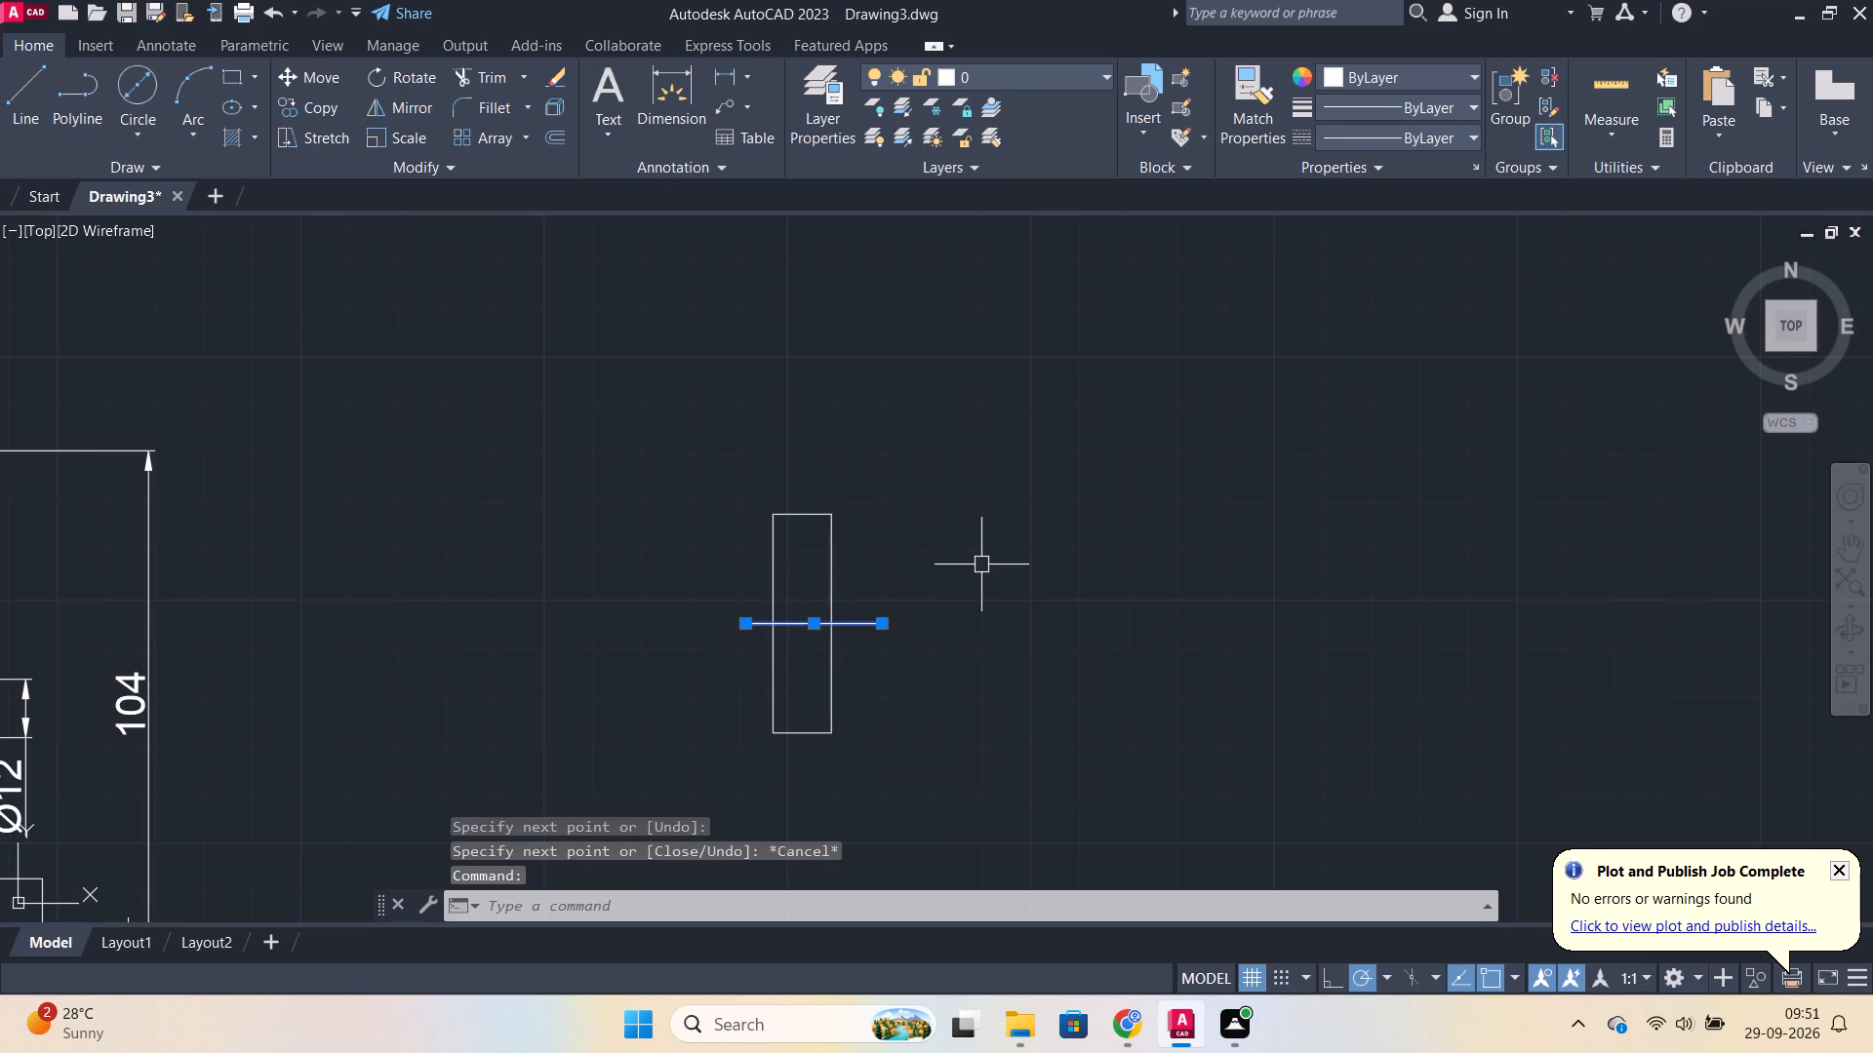
pyautogui.press('o')
pyautogui.press('Return')
pyautogui.press('Return')
pyautogui.write('10')
pyautogui.press('Return')
pyautogui.click(860, 625)
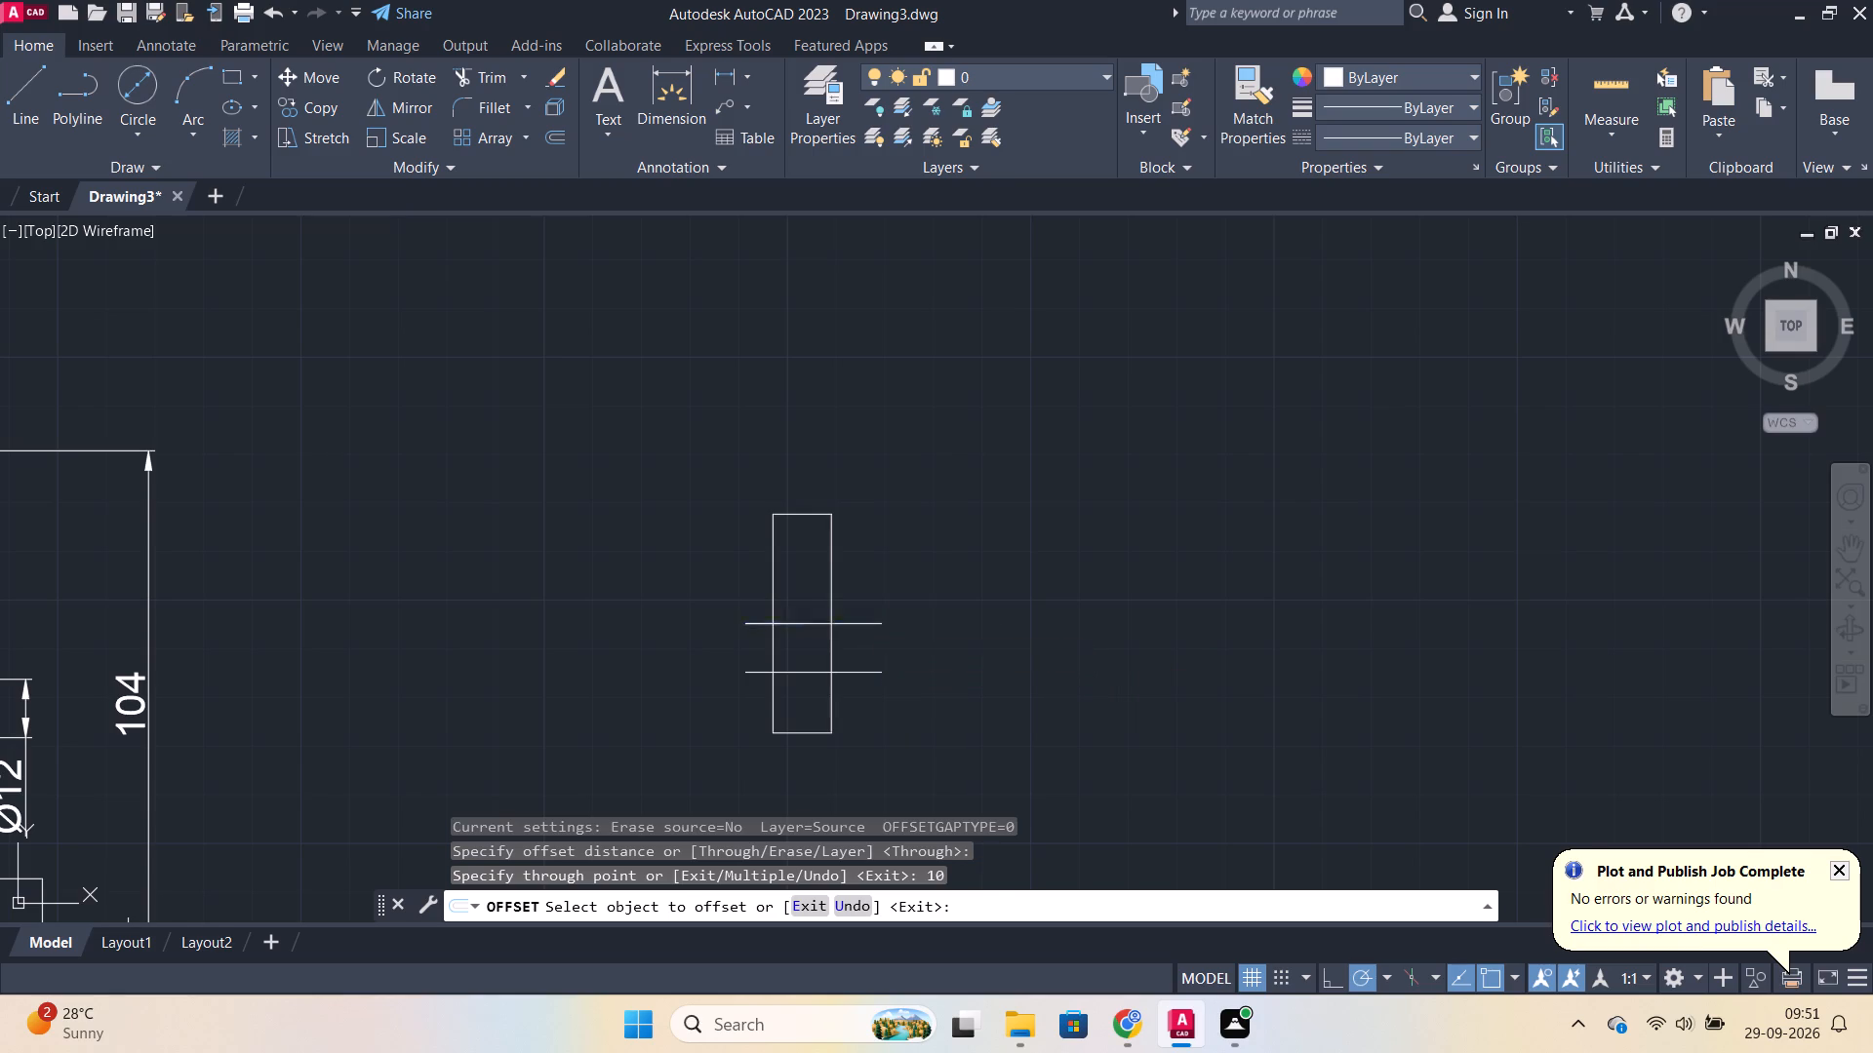
pyautogui.write('10')
pyautogui.press('Return')
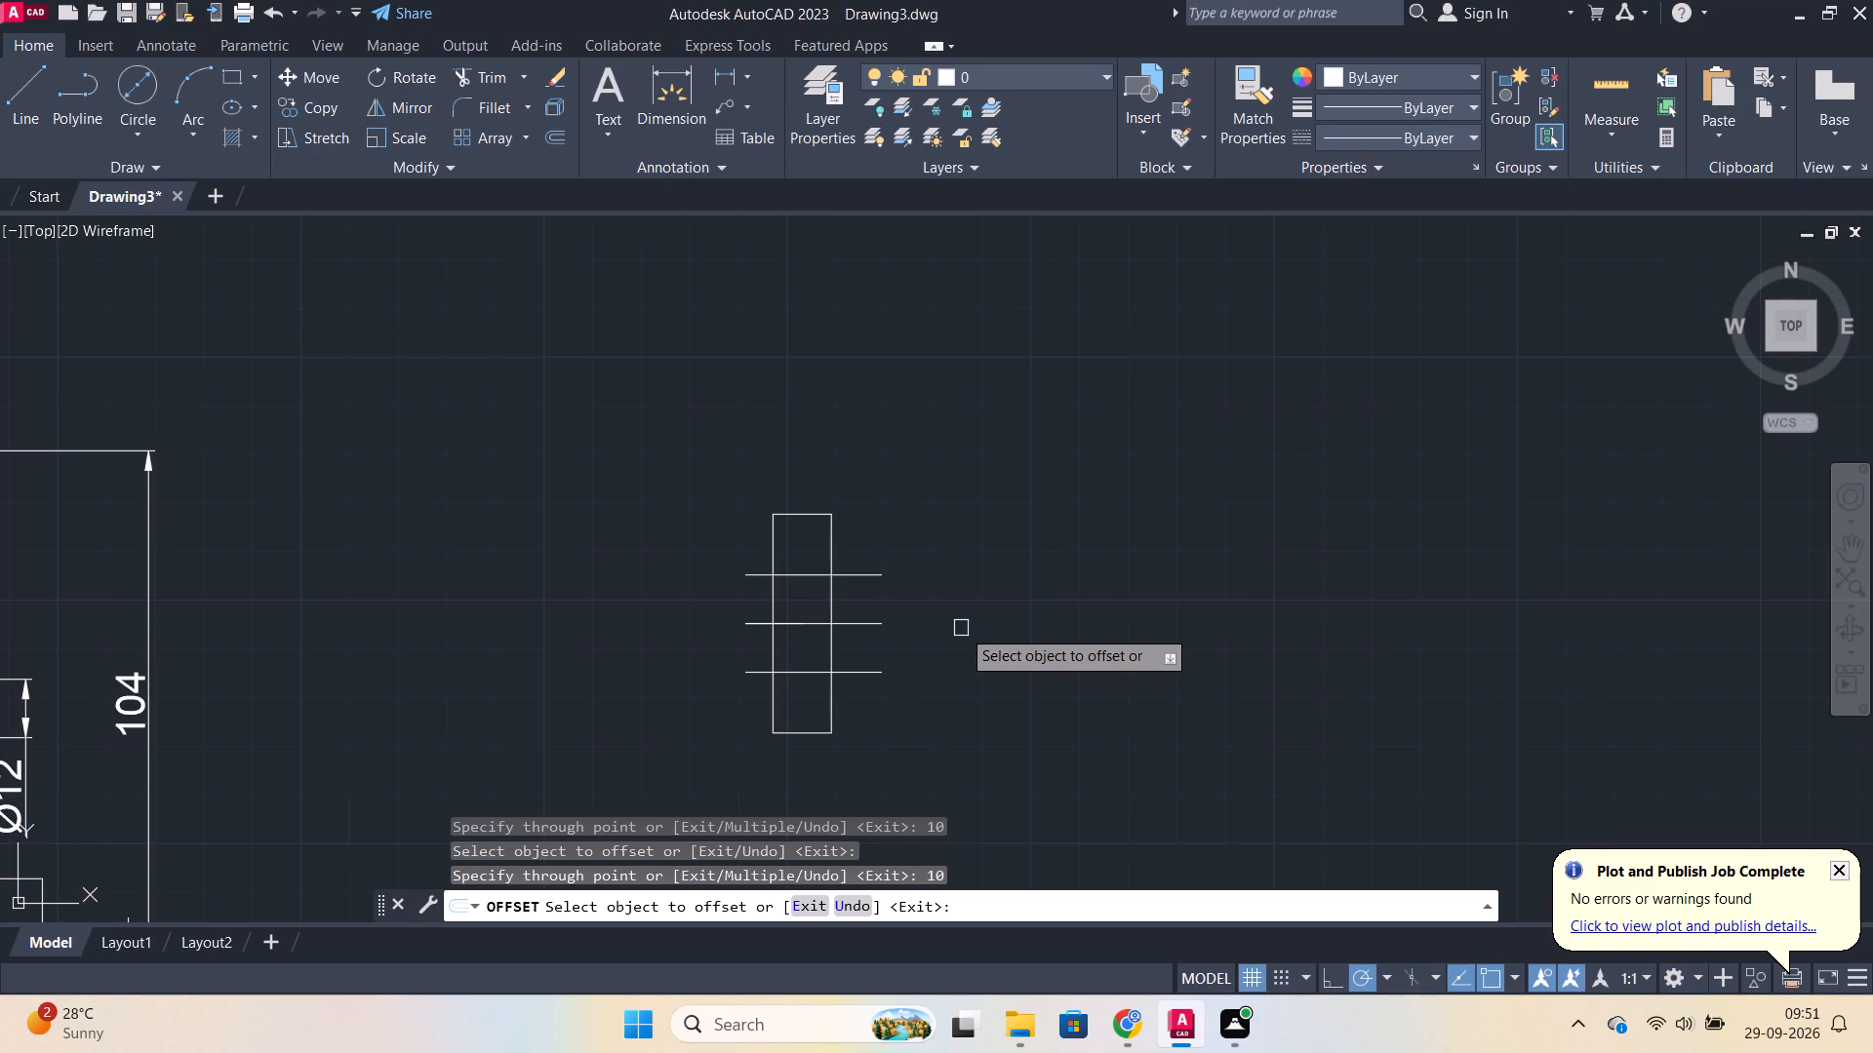
pyautogui.scroll(1, 956, 624)
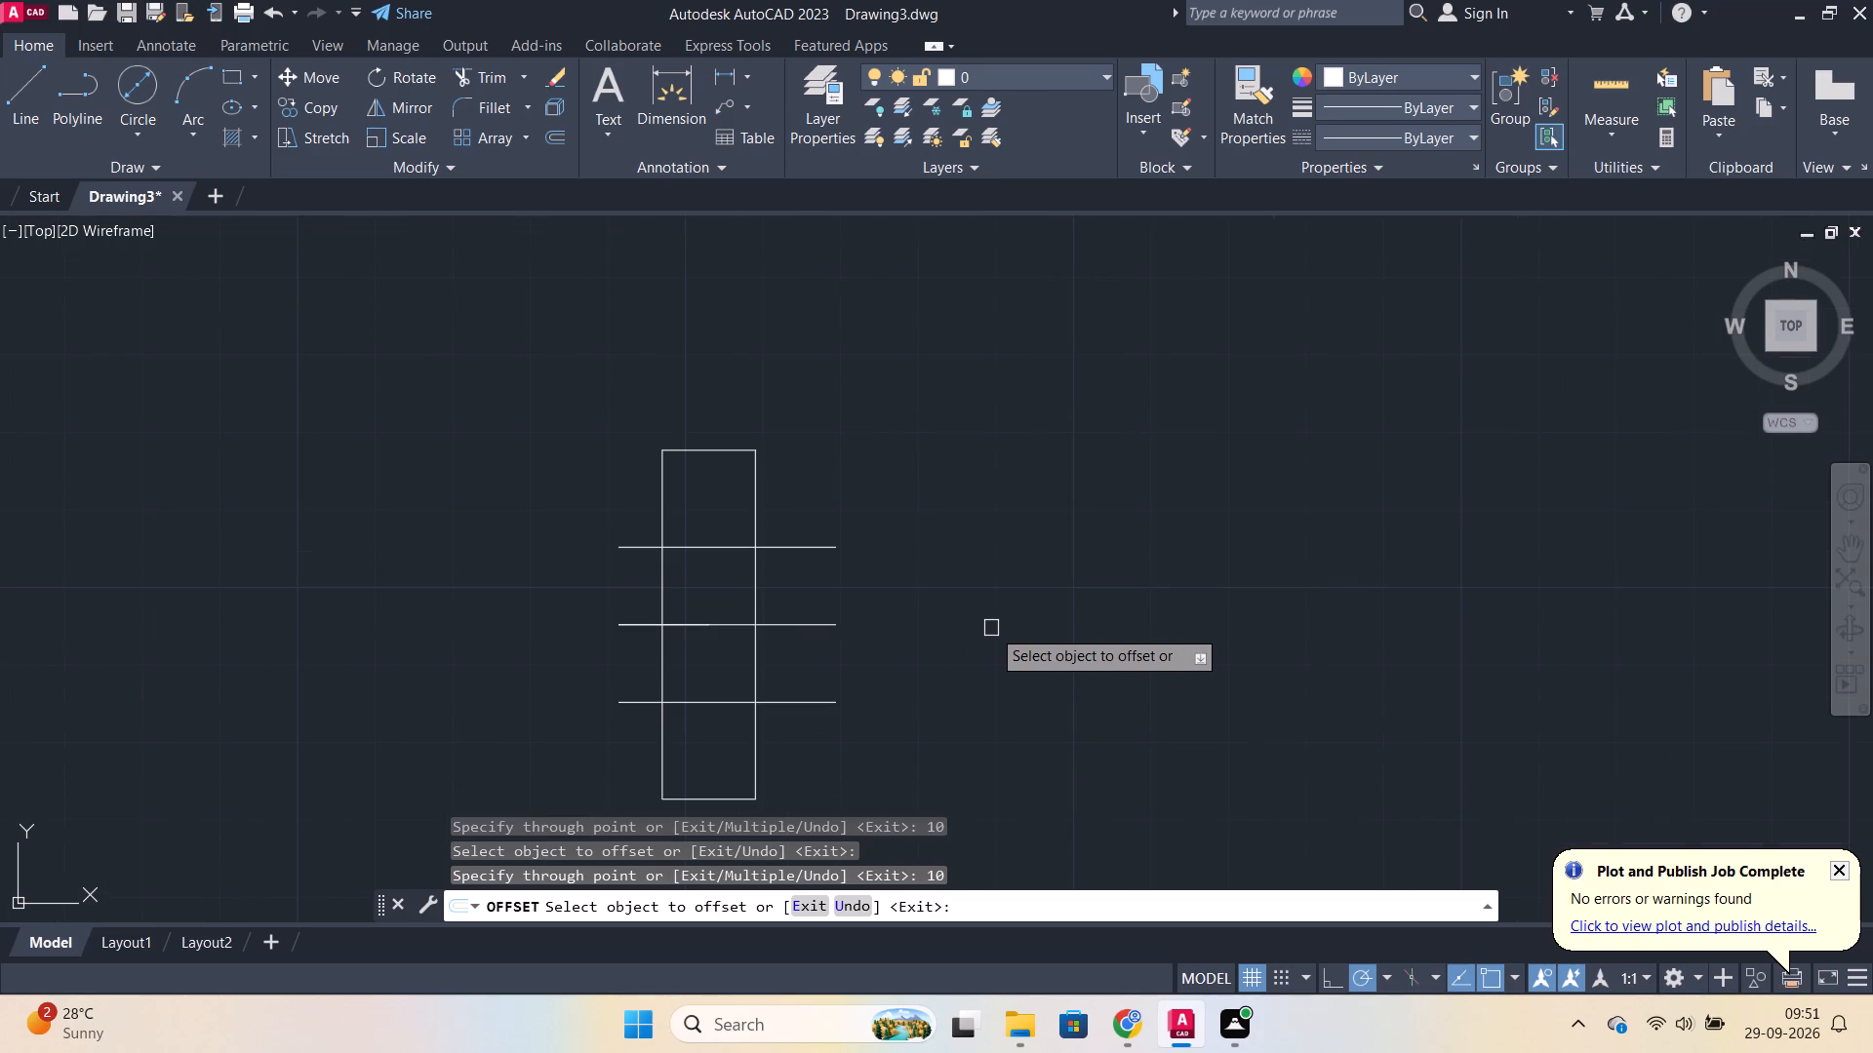
pyautogui.press('Escape')
# Trim the three horizontal lines back to the rectangle's sides and remove the full-width centre line, keeping its short overlapping segment.
pyautogui.write('TR')
pyautogui.press('Return')
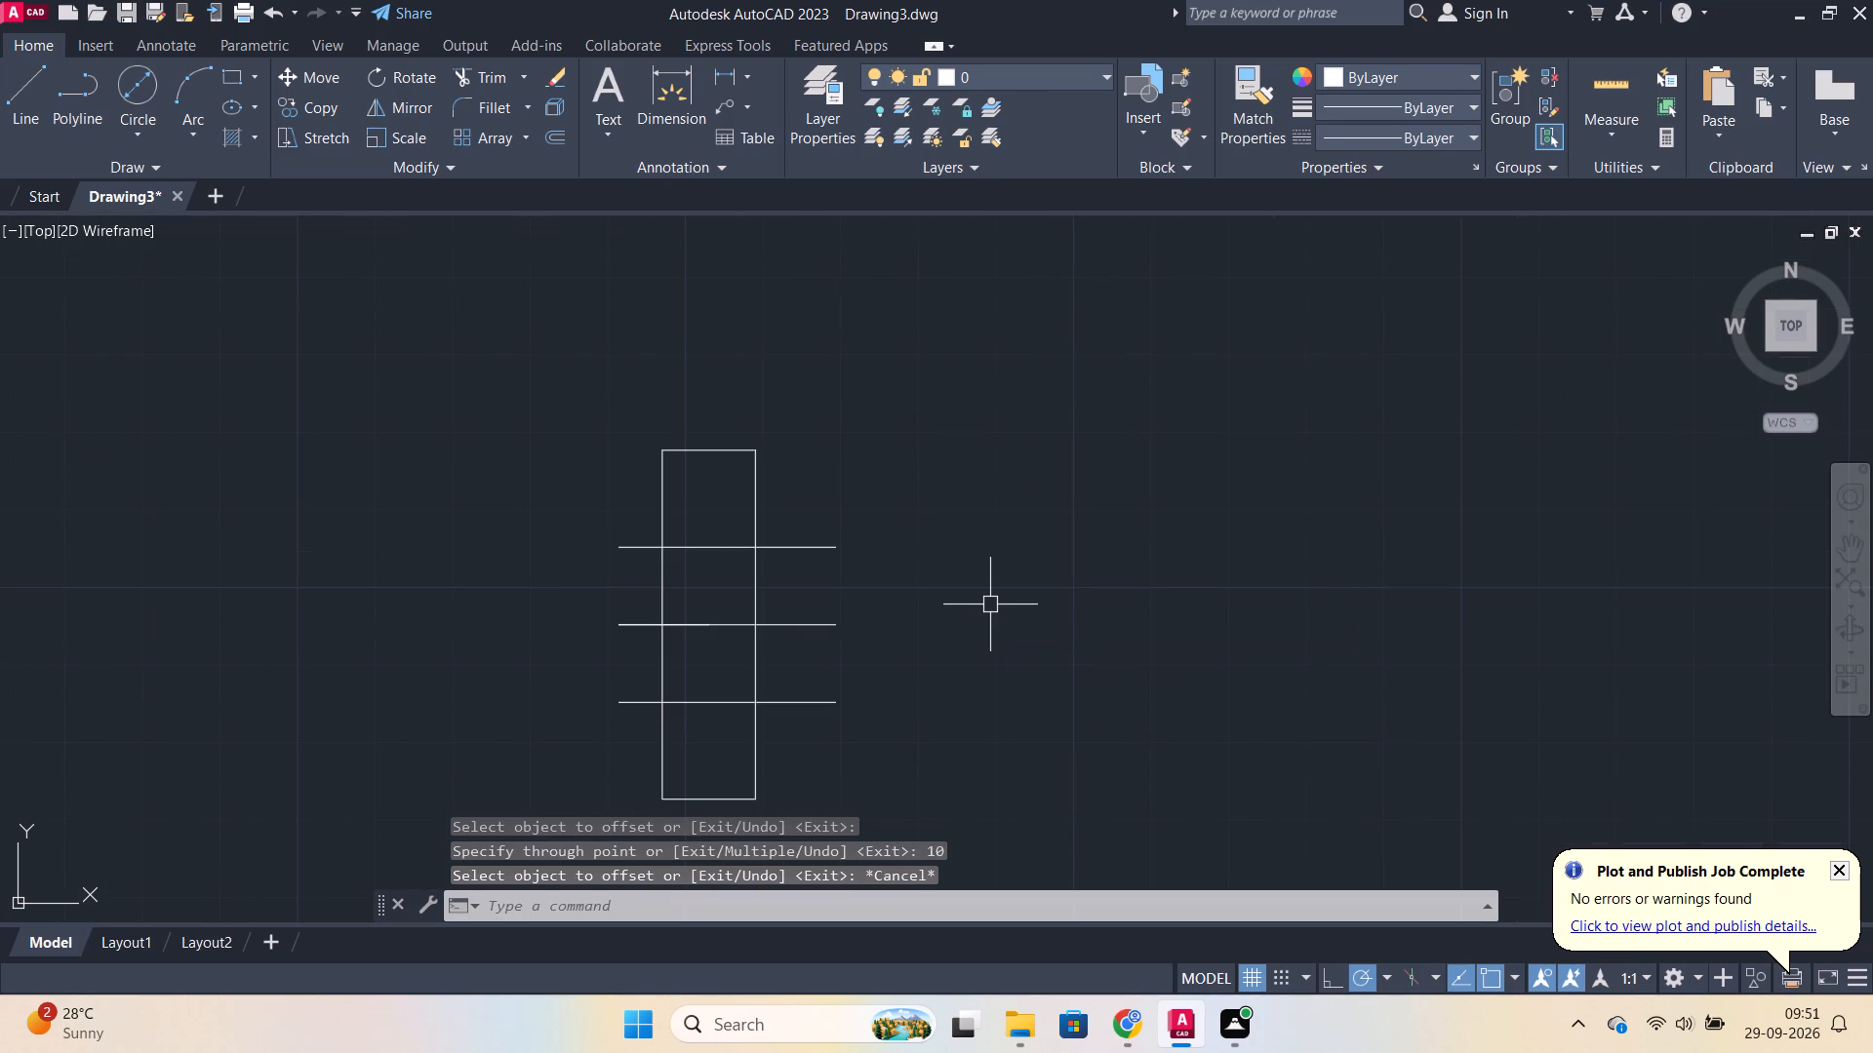
pyautogui.moveTo(821, 741); pyautogui.dragTo(775, 531)
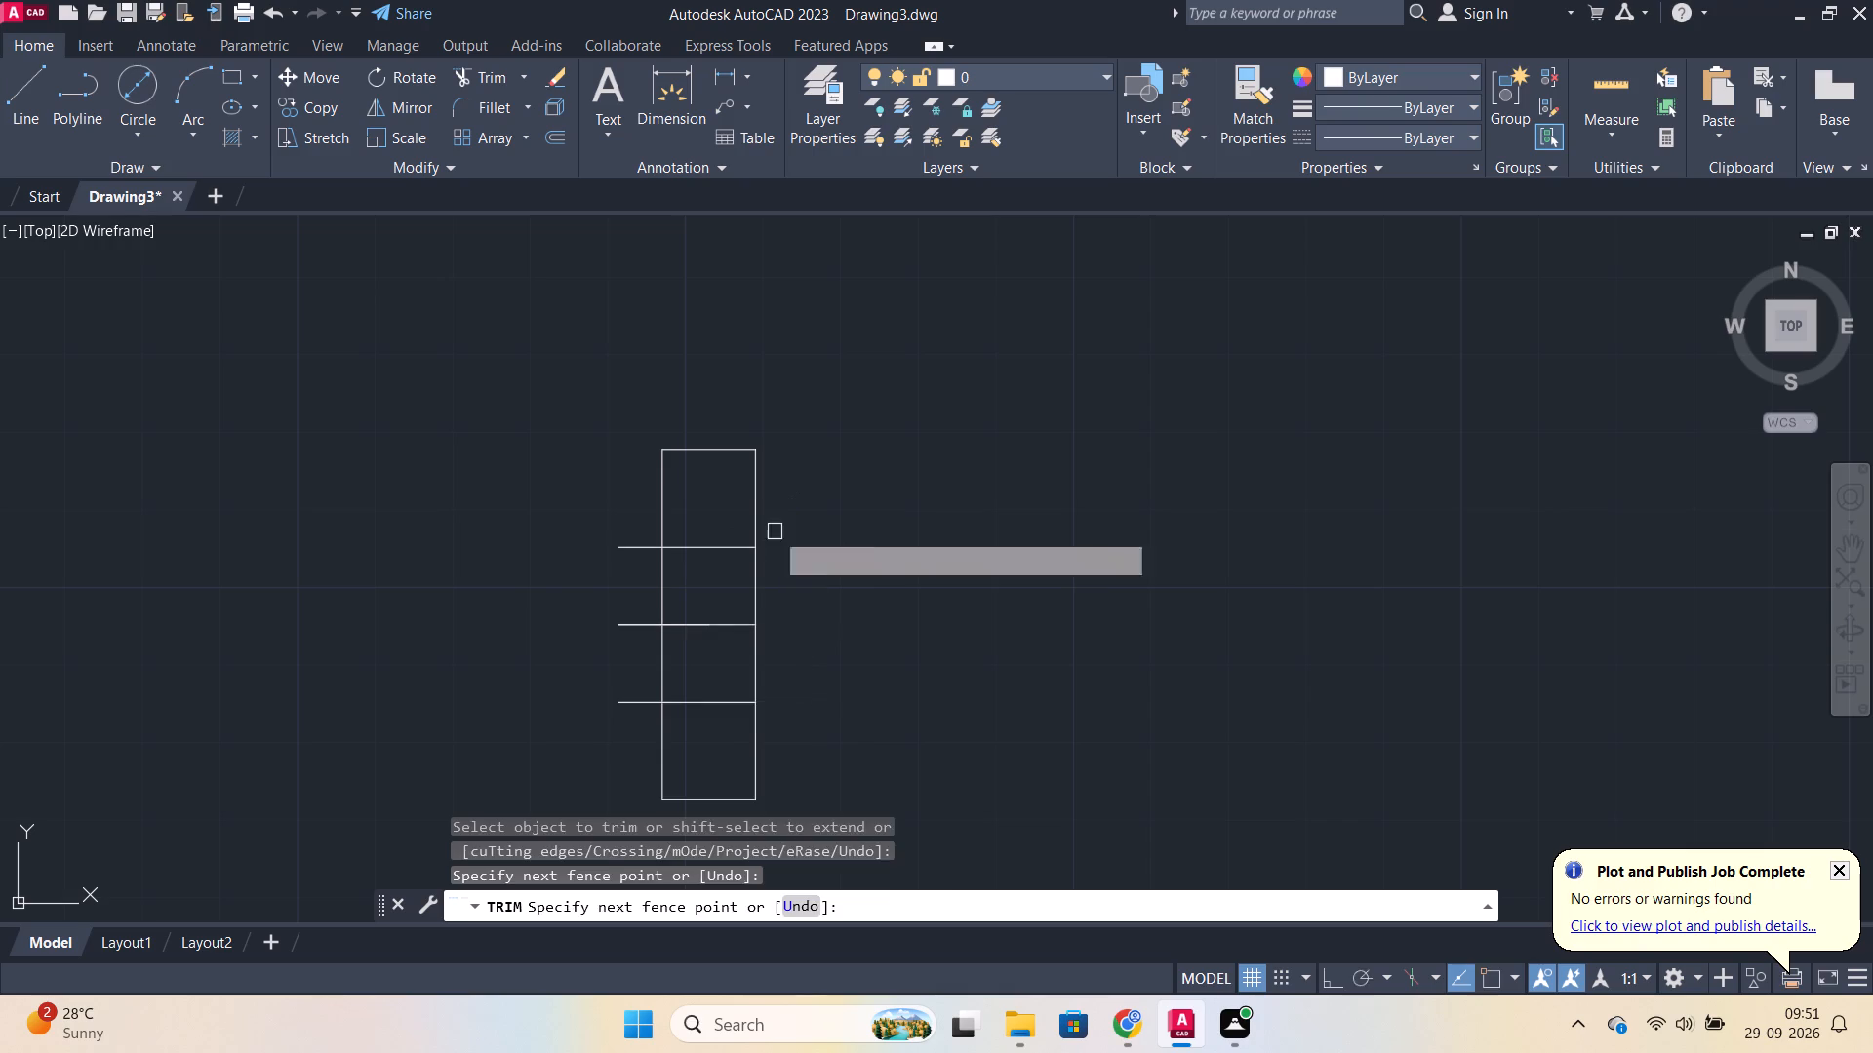
pyautogui.moveTo(617, 740); pyautogui.dragTo(639, 532)
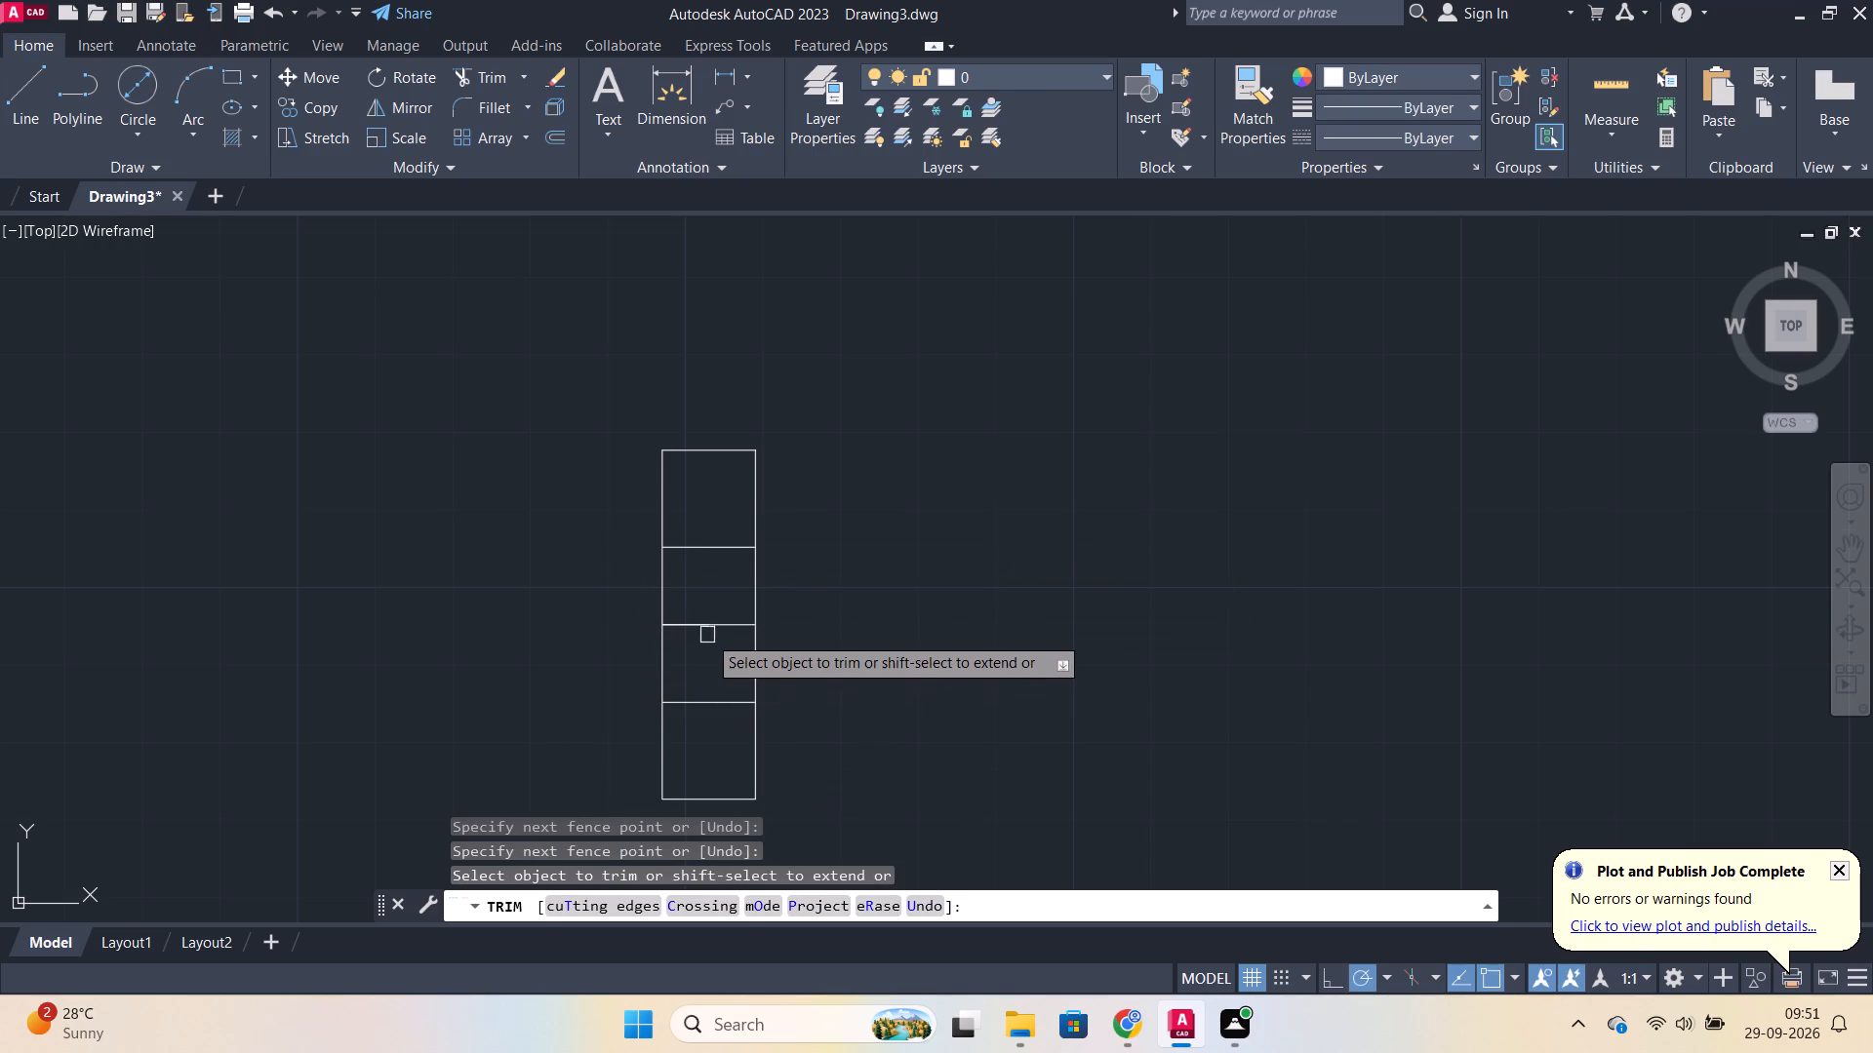
pyautogui.click(684, 628)
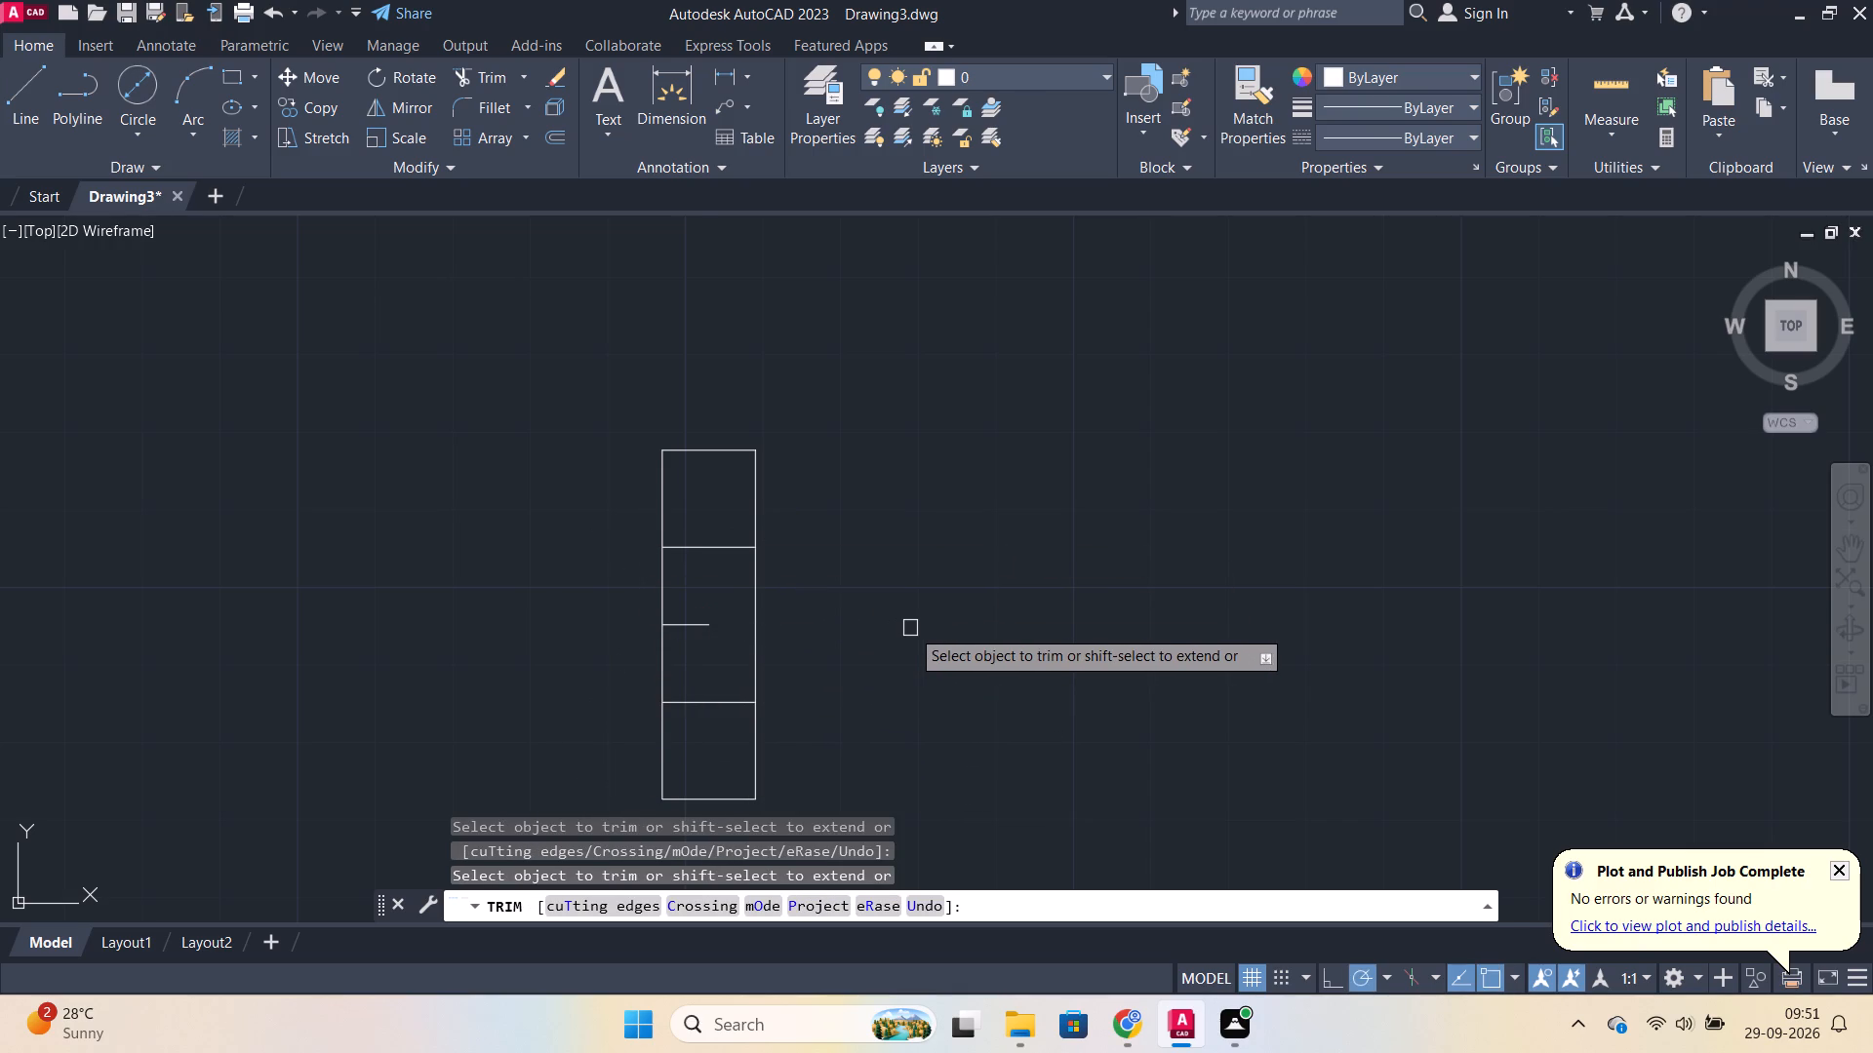
pyautogui.press('`')
pyautogui.press('Escape')
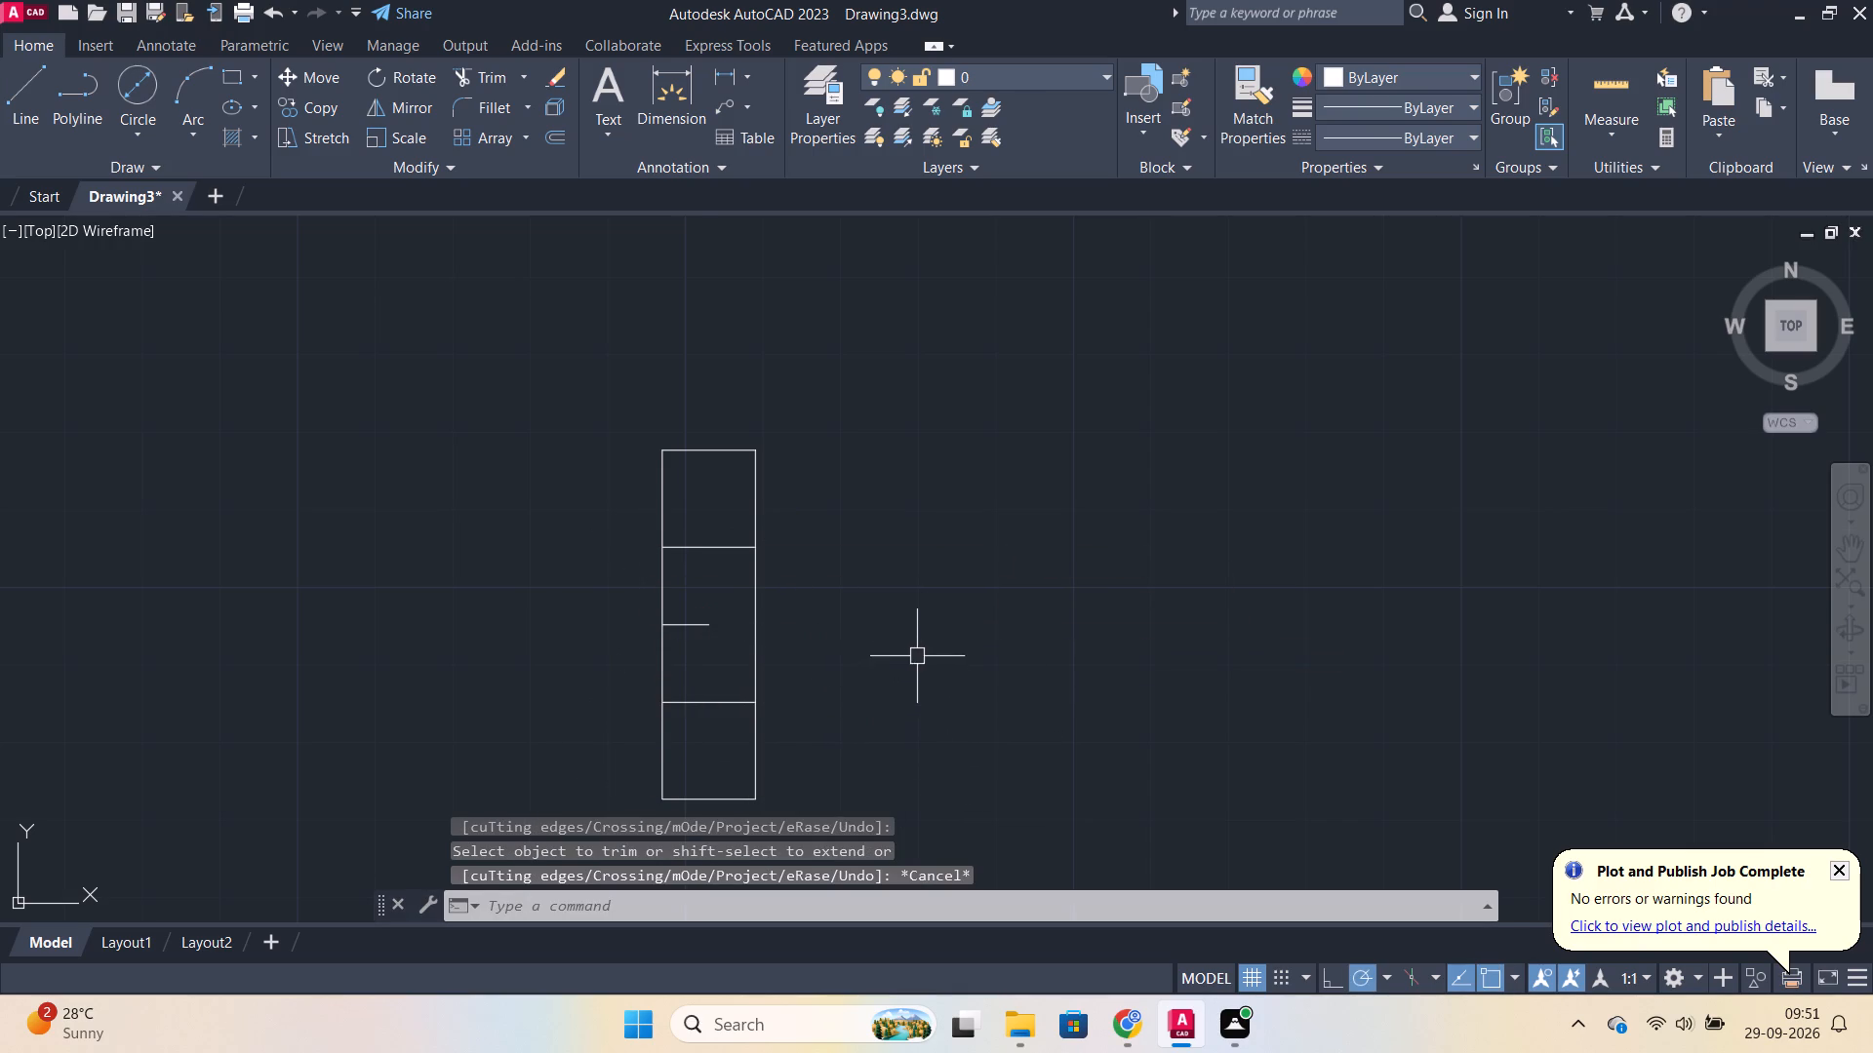
# Lengthen the remaining centre segment horizontally past the rectangle's right side to about 30 long.
pyautogui.click(706, 625)
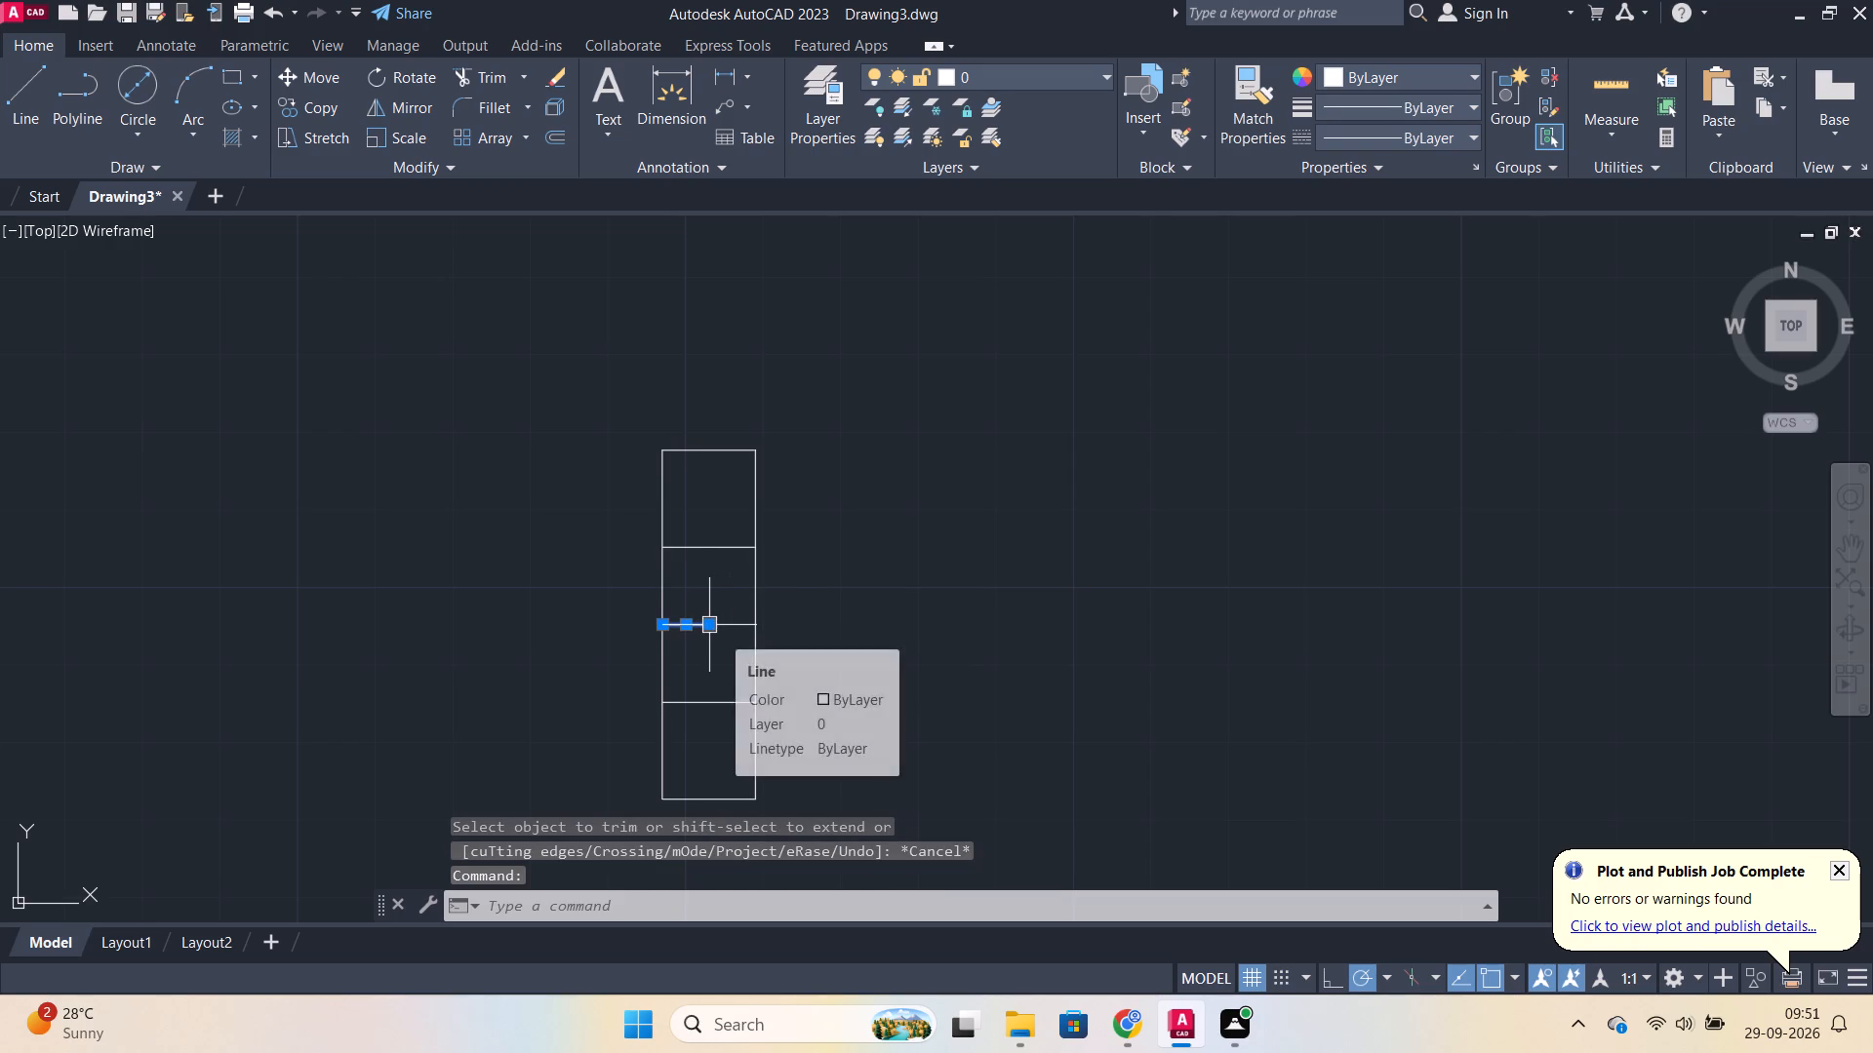
pyautogui.click(782, 687)
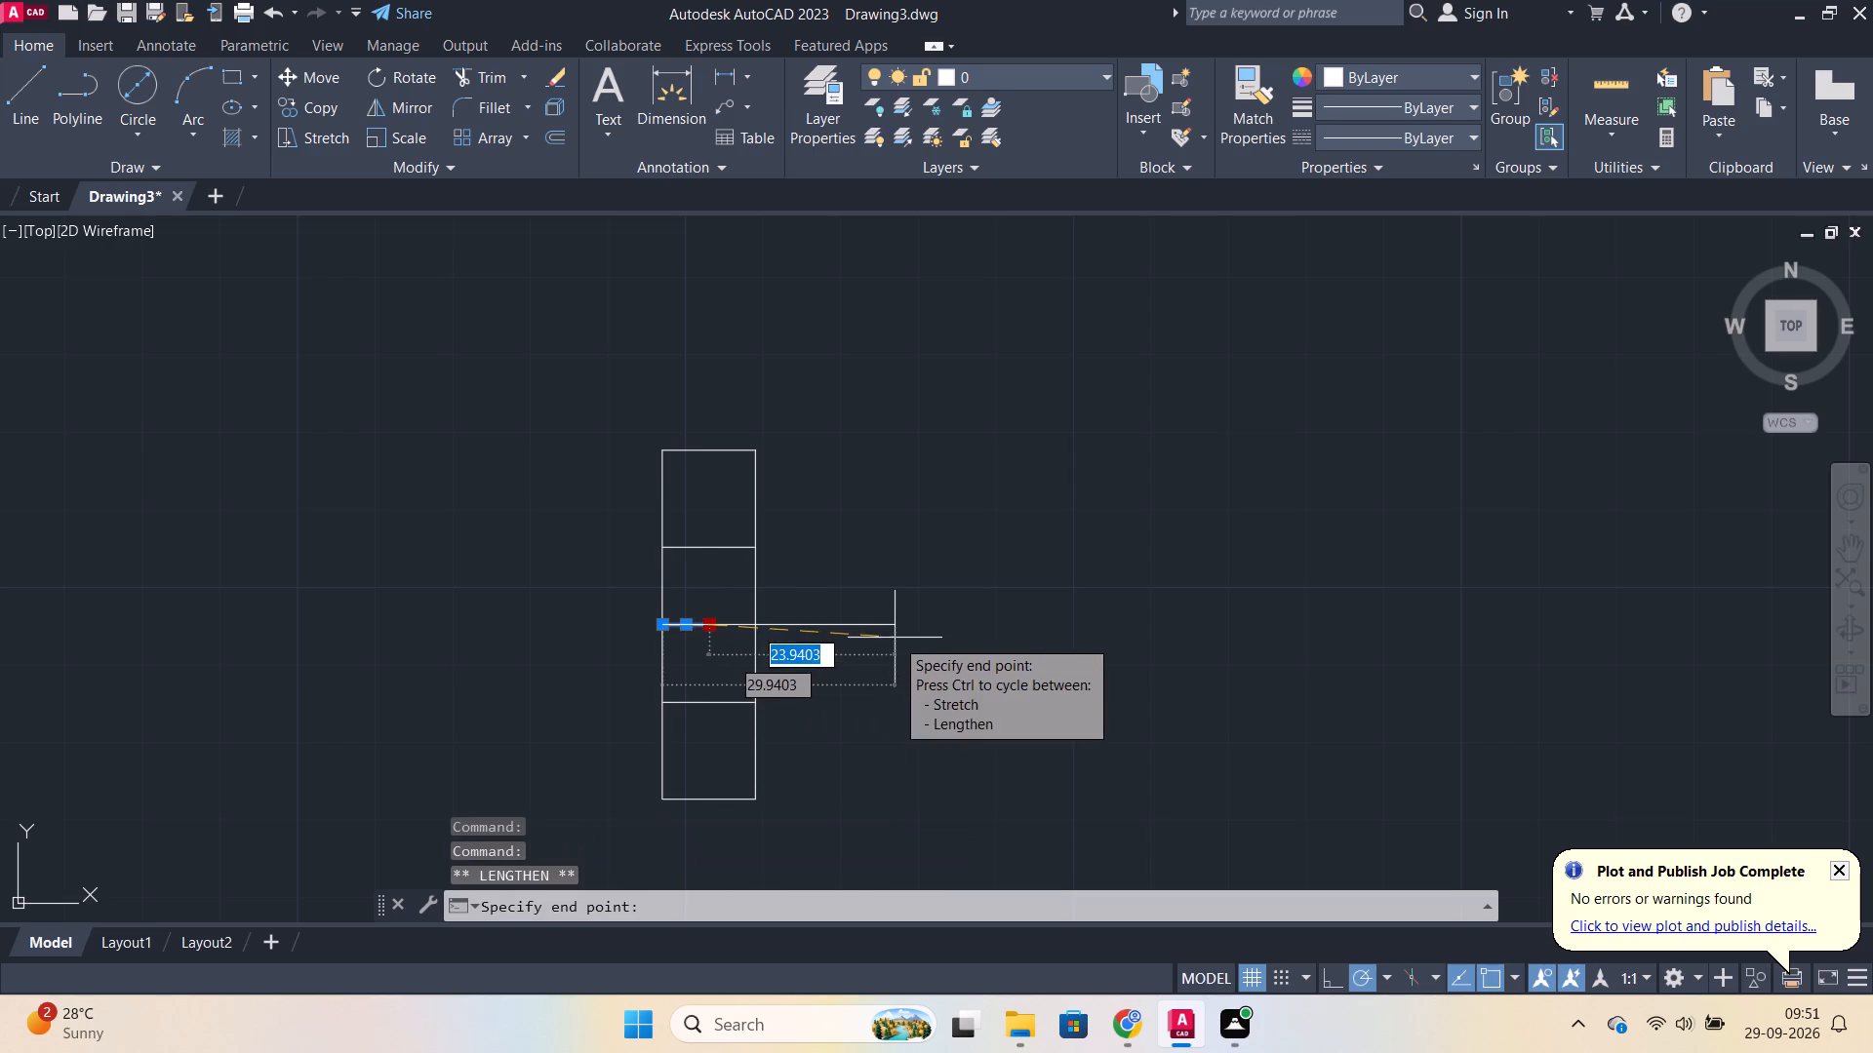
pyautogui.click(895, 638)
pyautogui.press('Escape')
# Offset the lengthened centre line by 13 above and by 13 below.
pyautogui.click(855, 626)
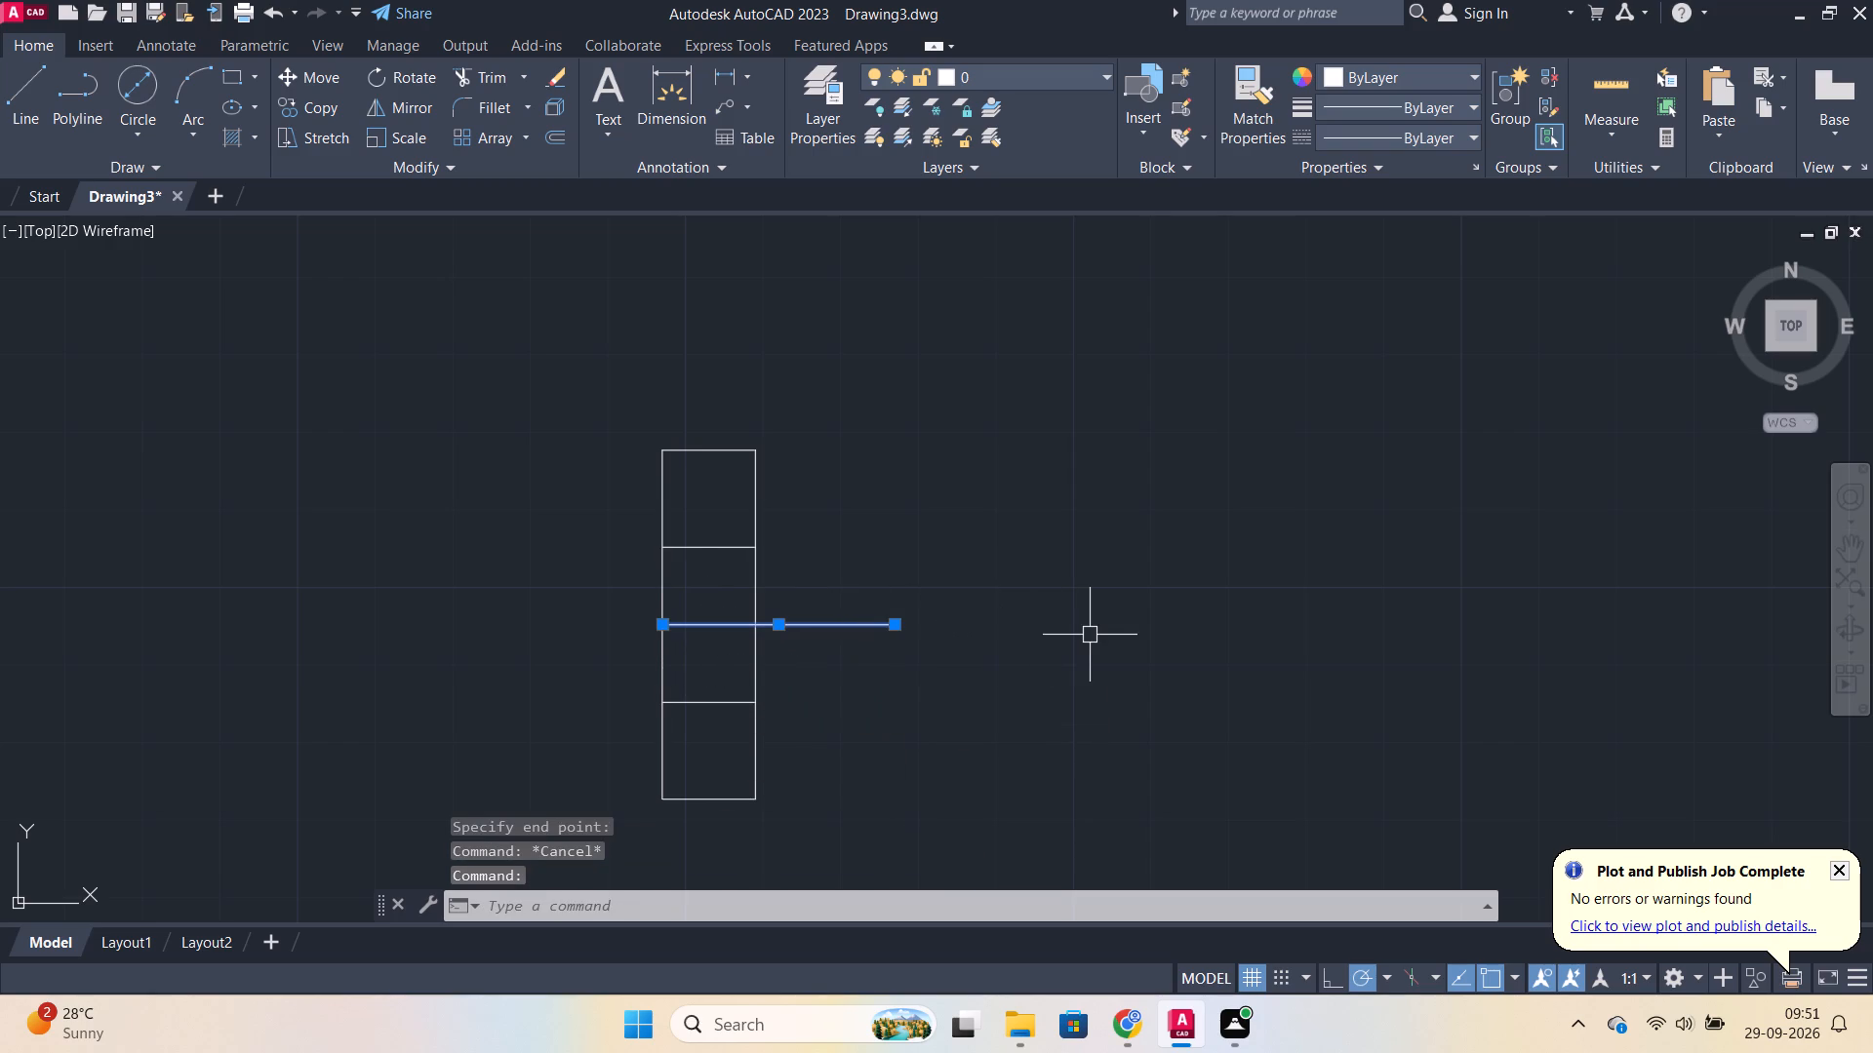
pyautogui.press('o')
pyautogui.press('Return')
pyautogui.press('Return')
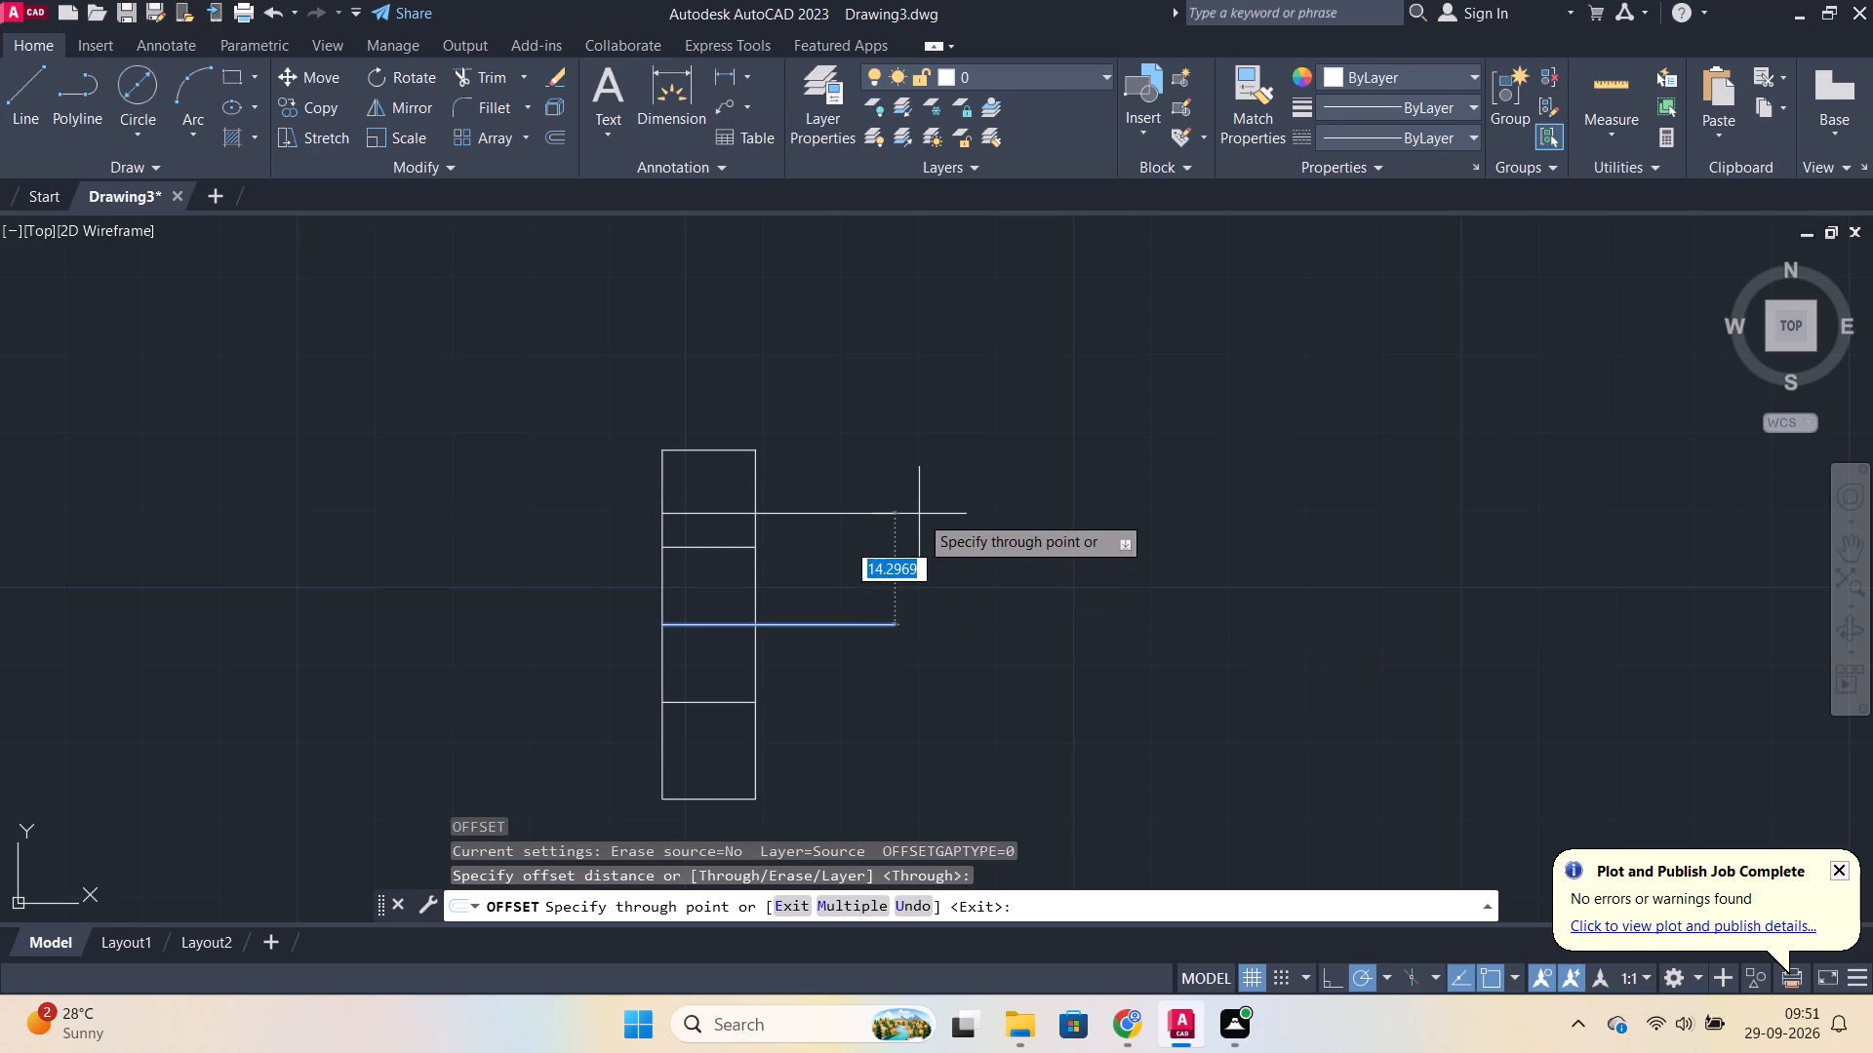
pyautogui.press('1')
pyautogui.press('3')
pyautogui.press('Return')
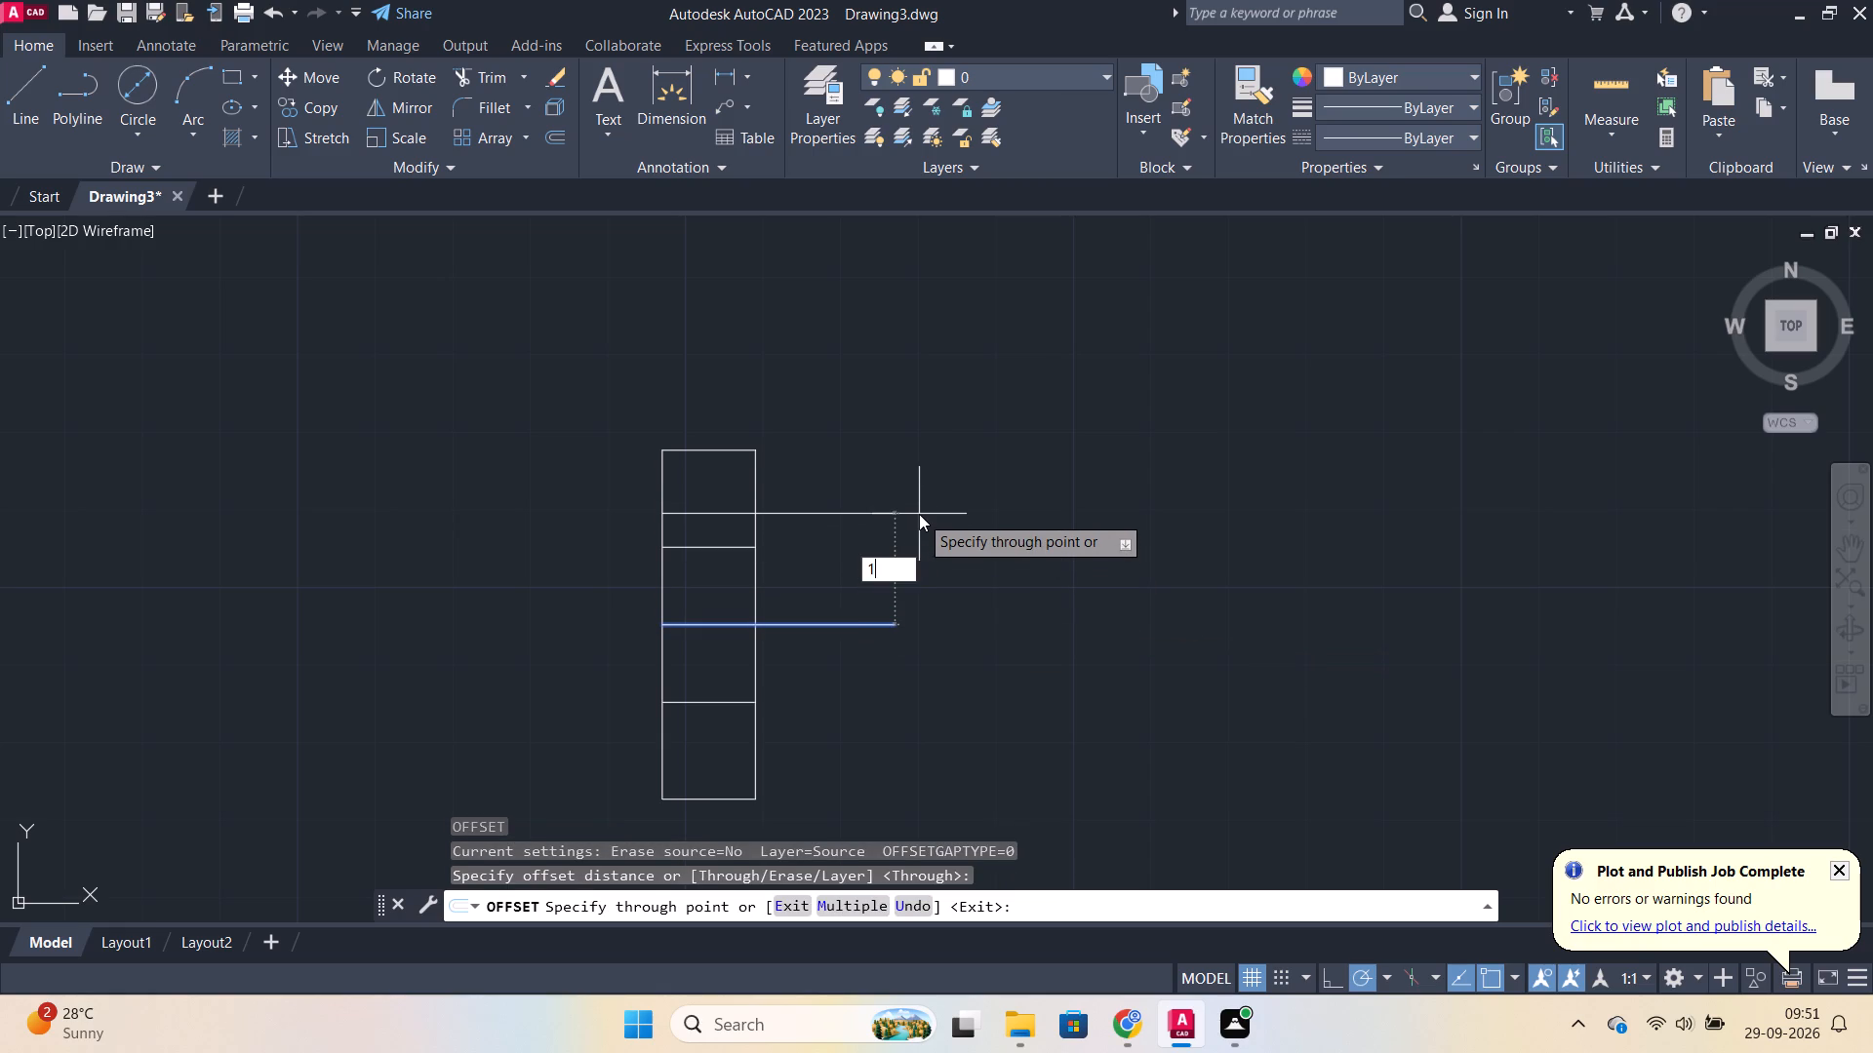
pyautogui.click(805, 627)
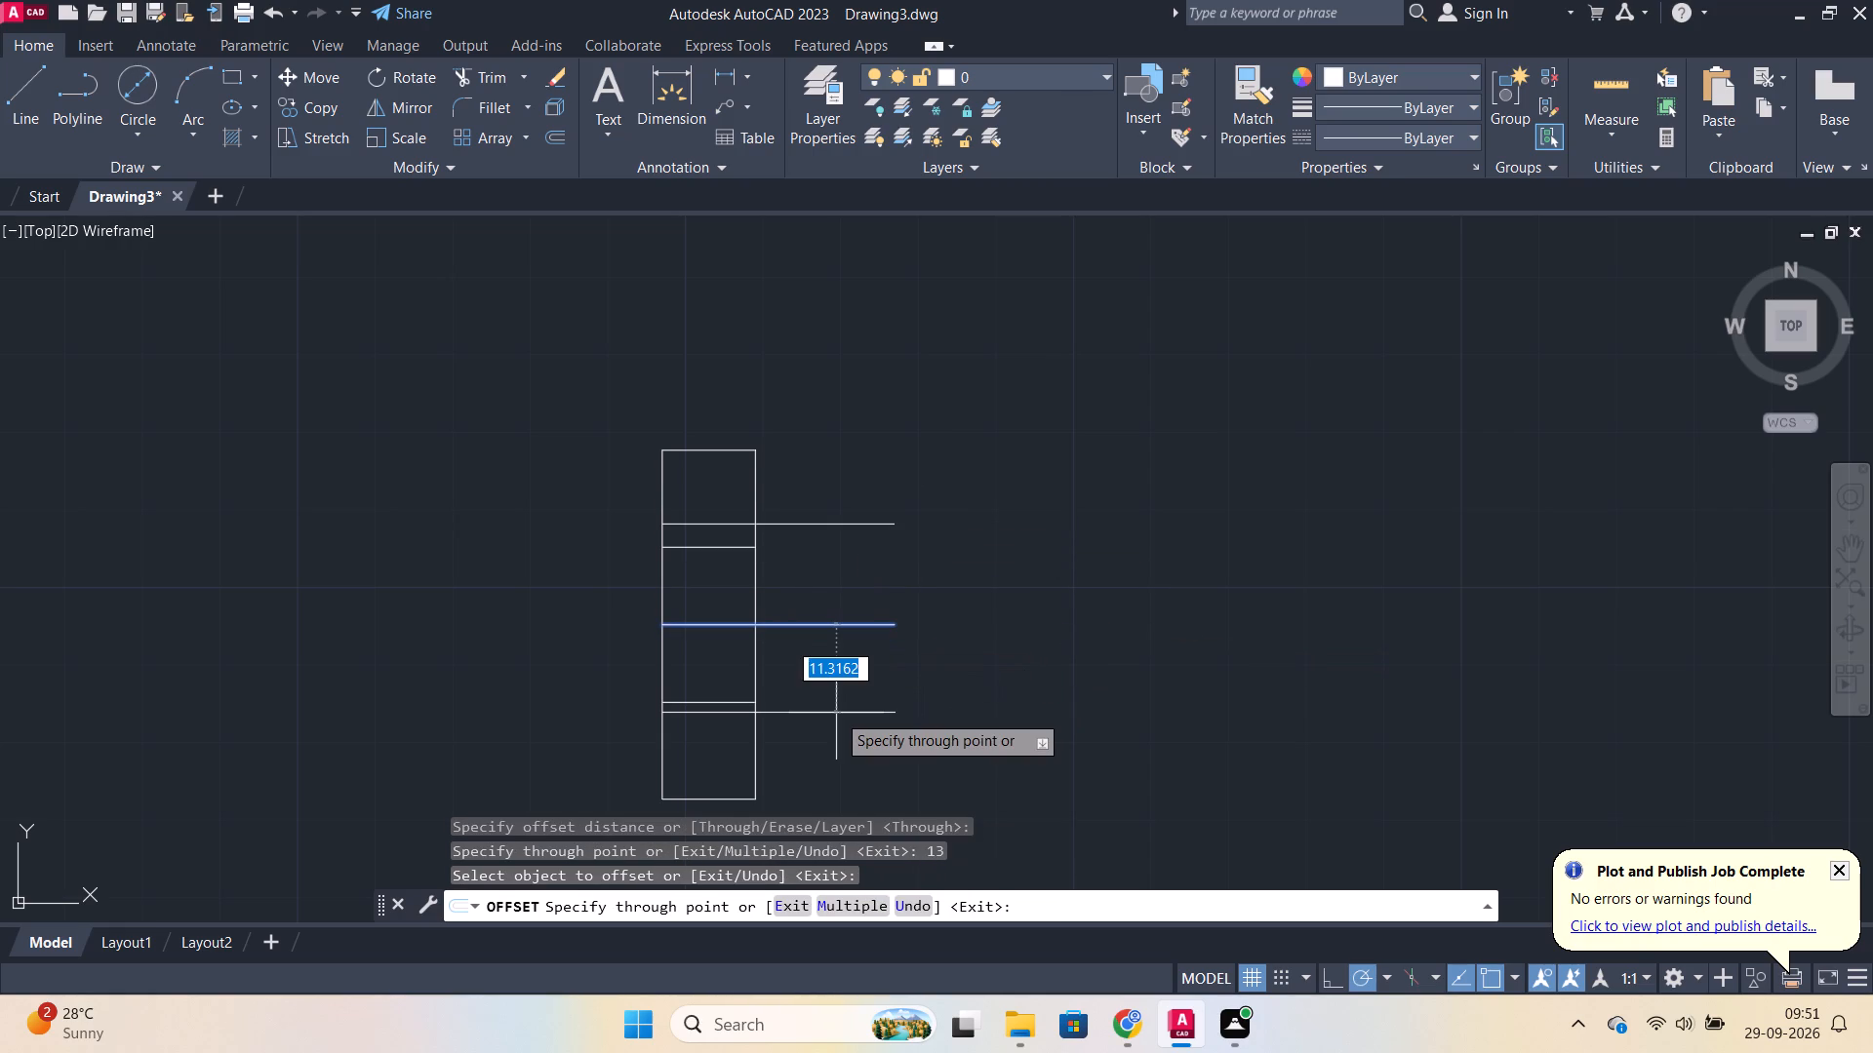
pyautogui.write('13')
pyautogui.press('Return')
pyautogui.scroll(1, 948, 669)
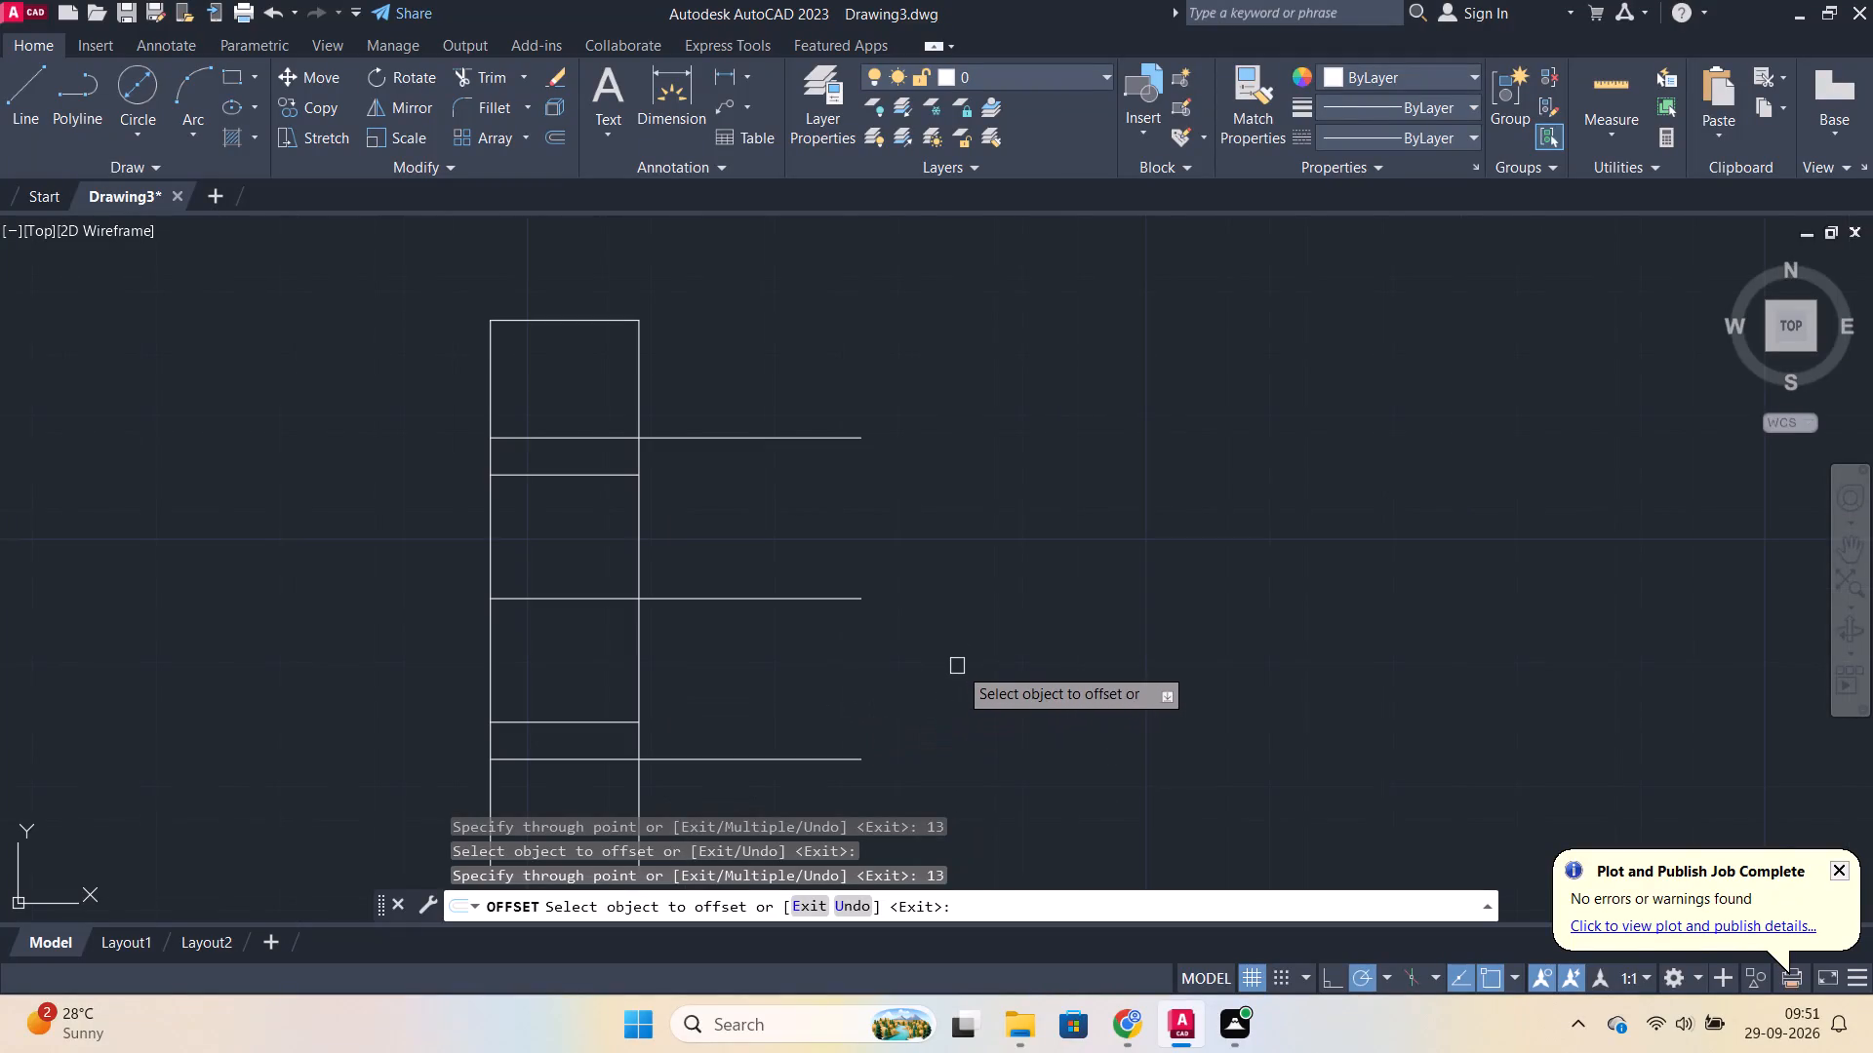
pyautogui.press('Escape')
# Set polar tracking to 45-degree increments (45, 90, 135, 180).
pyautogui.press('l')
pyautogui.press('Return')
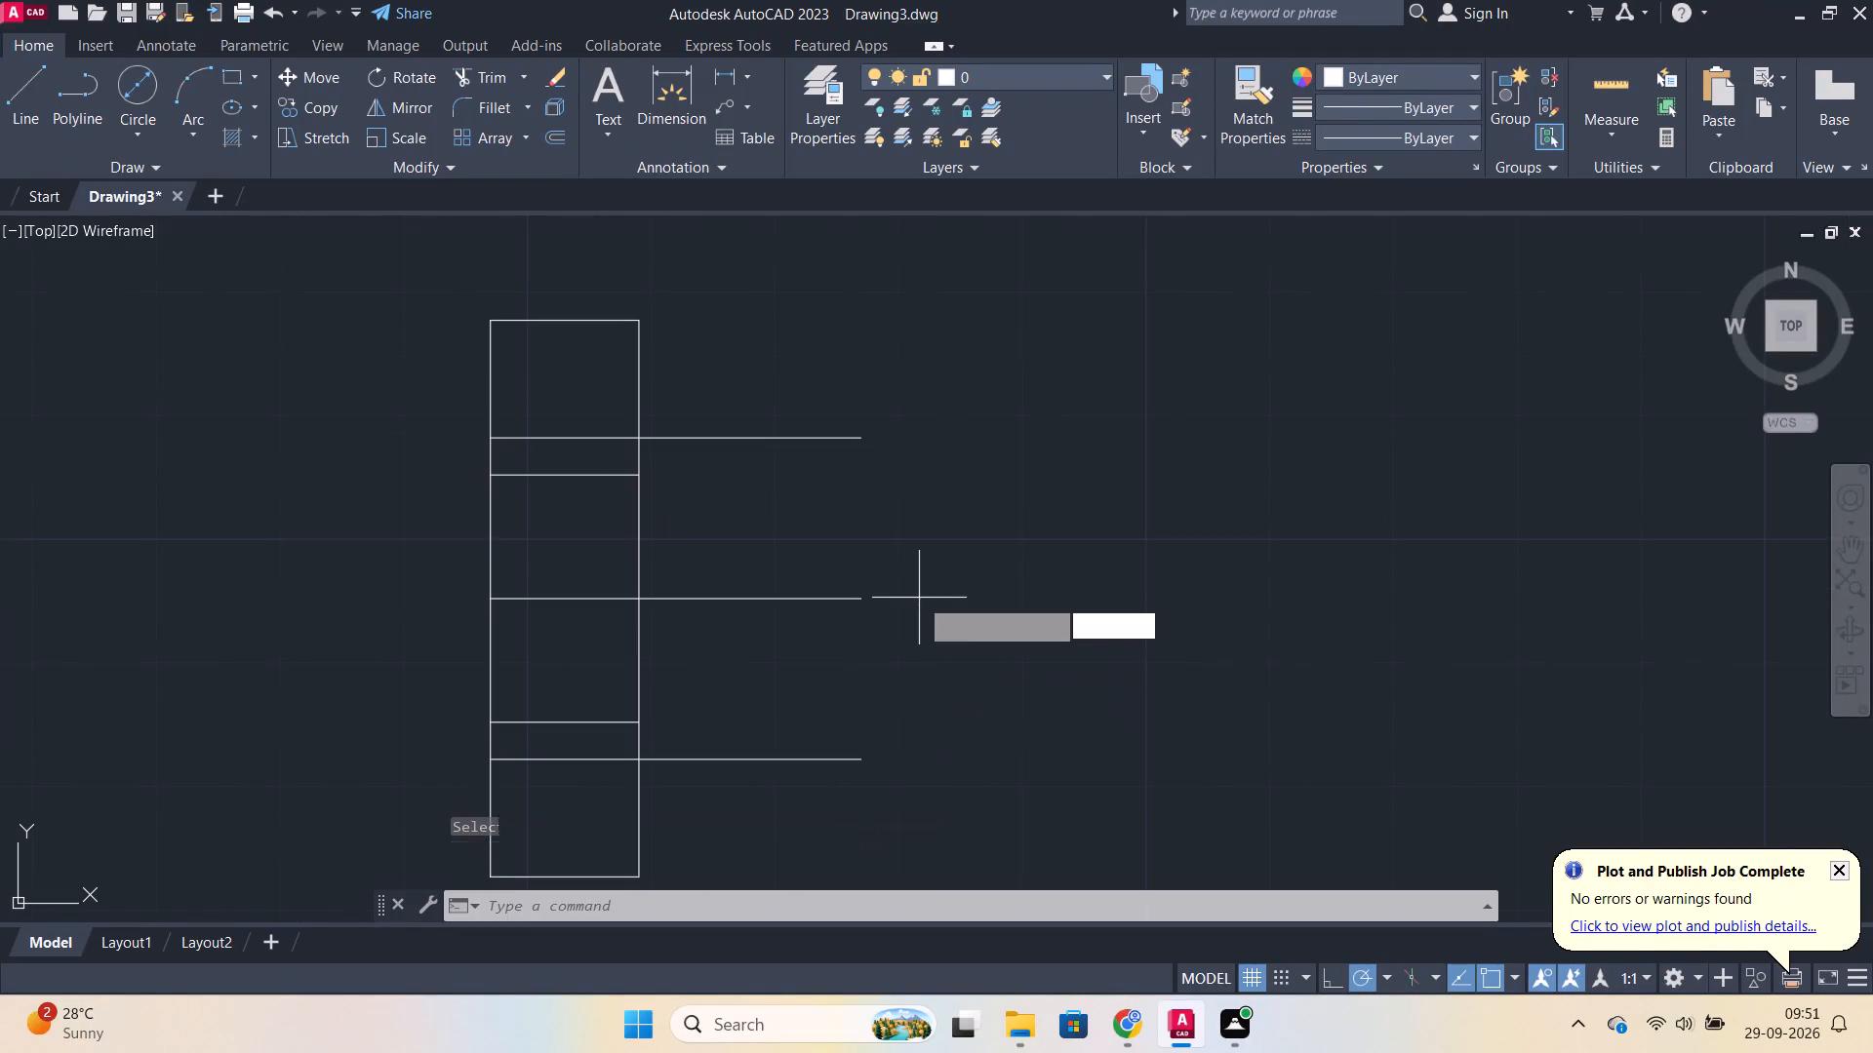
pyautogui.click(1385, 970)
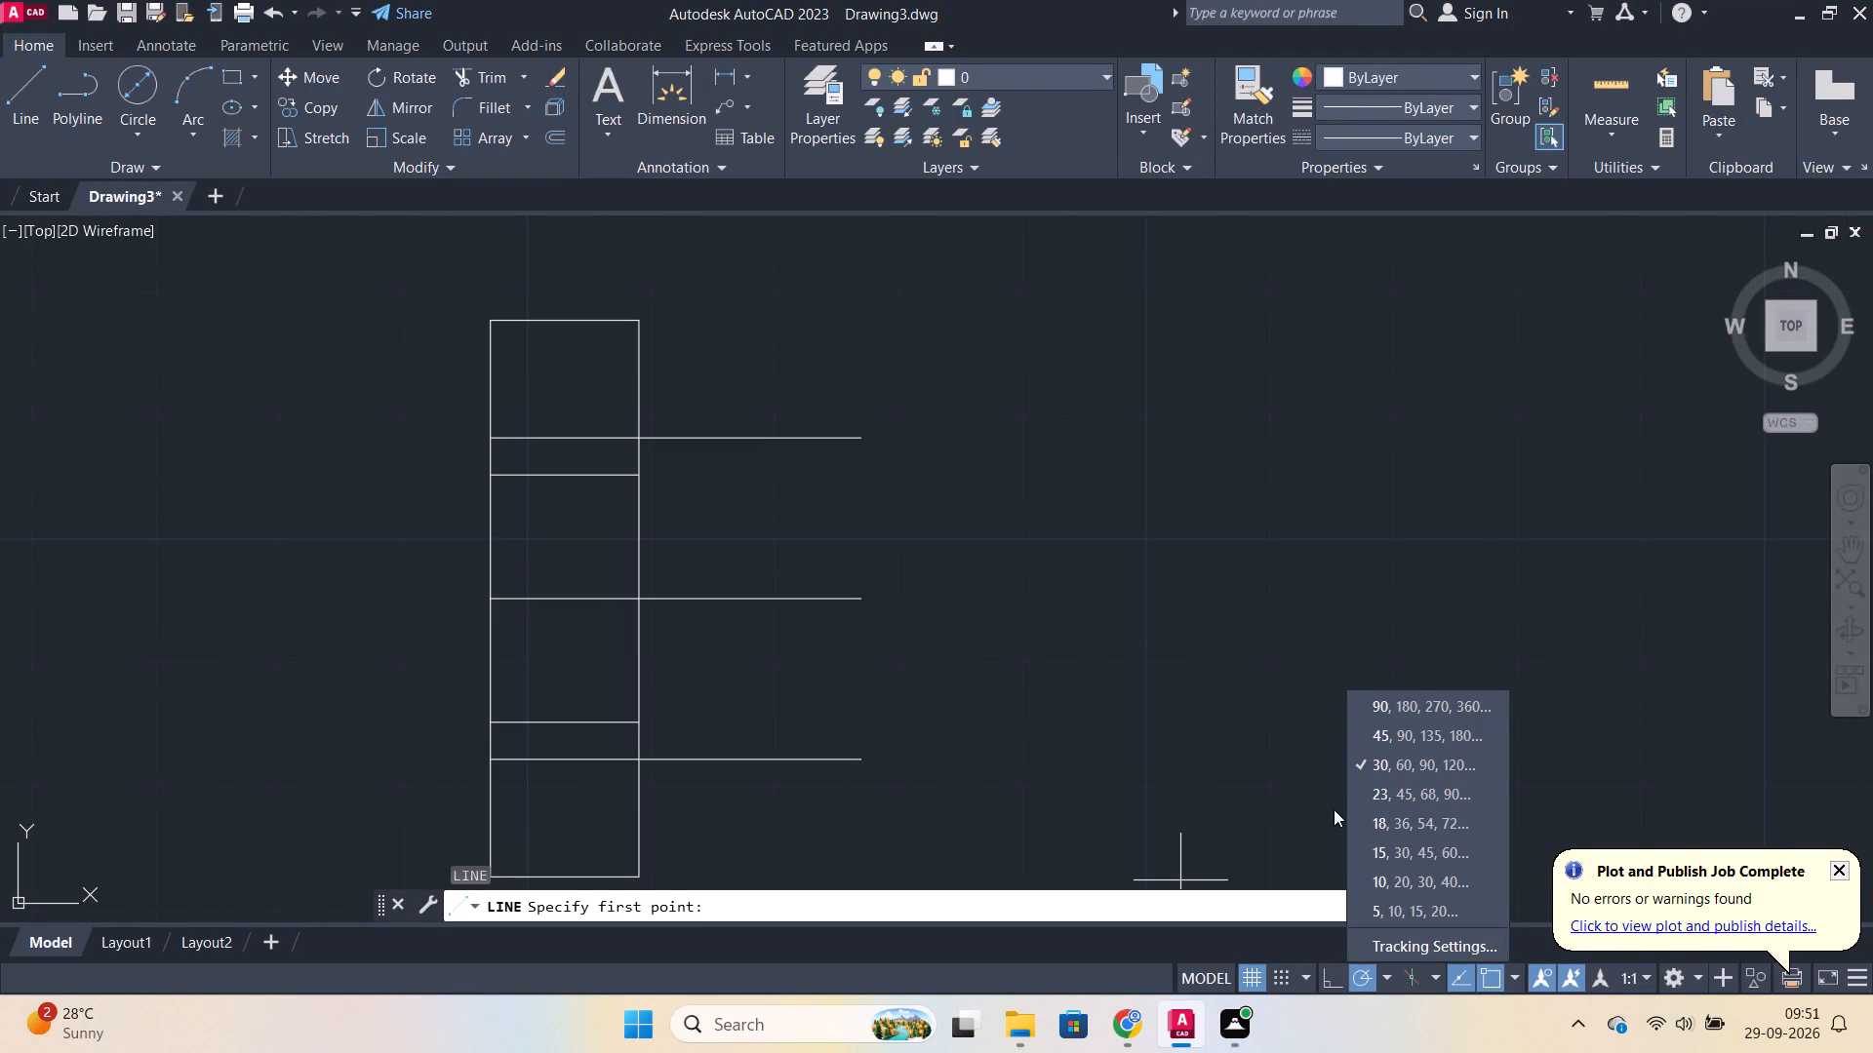
pyautogui.click(1397, 725)
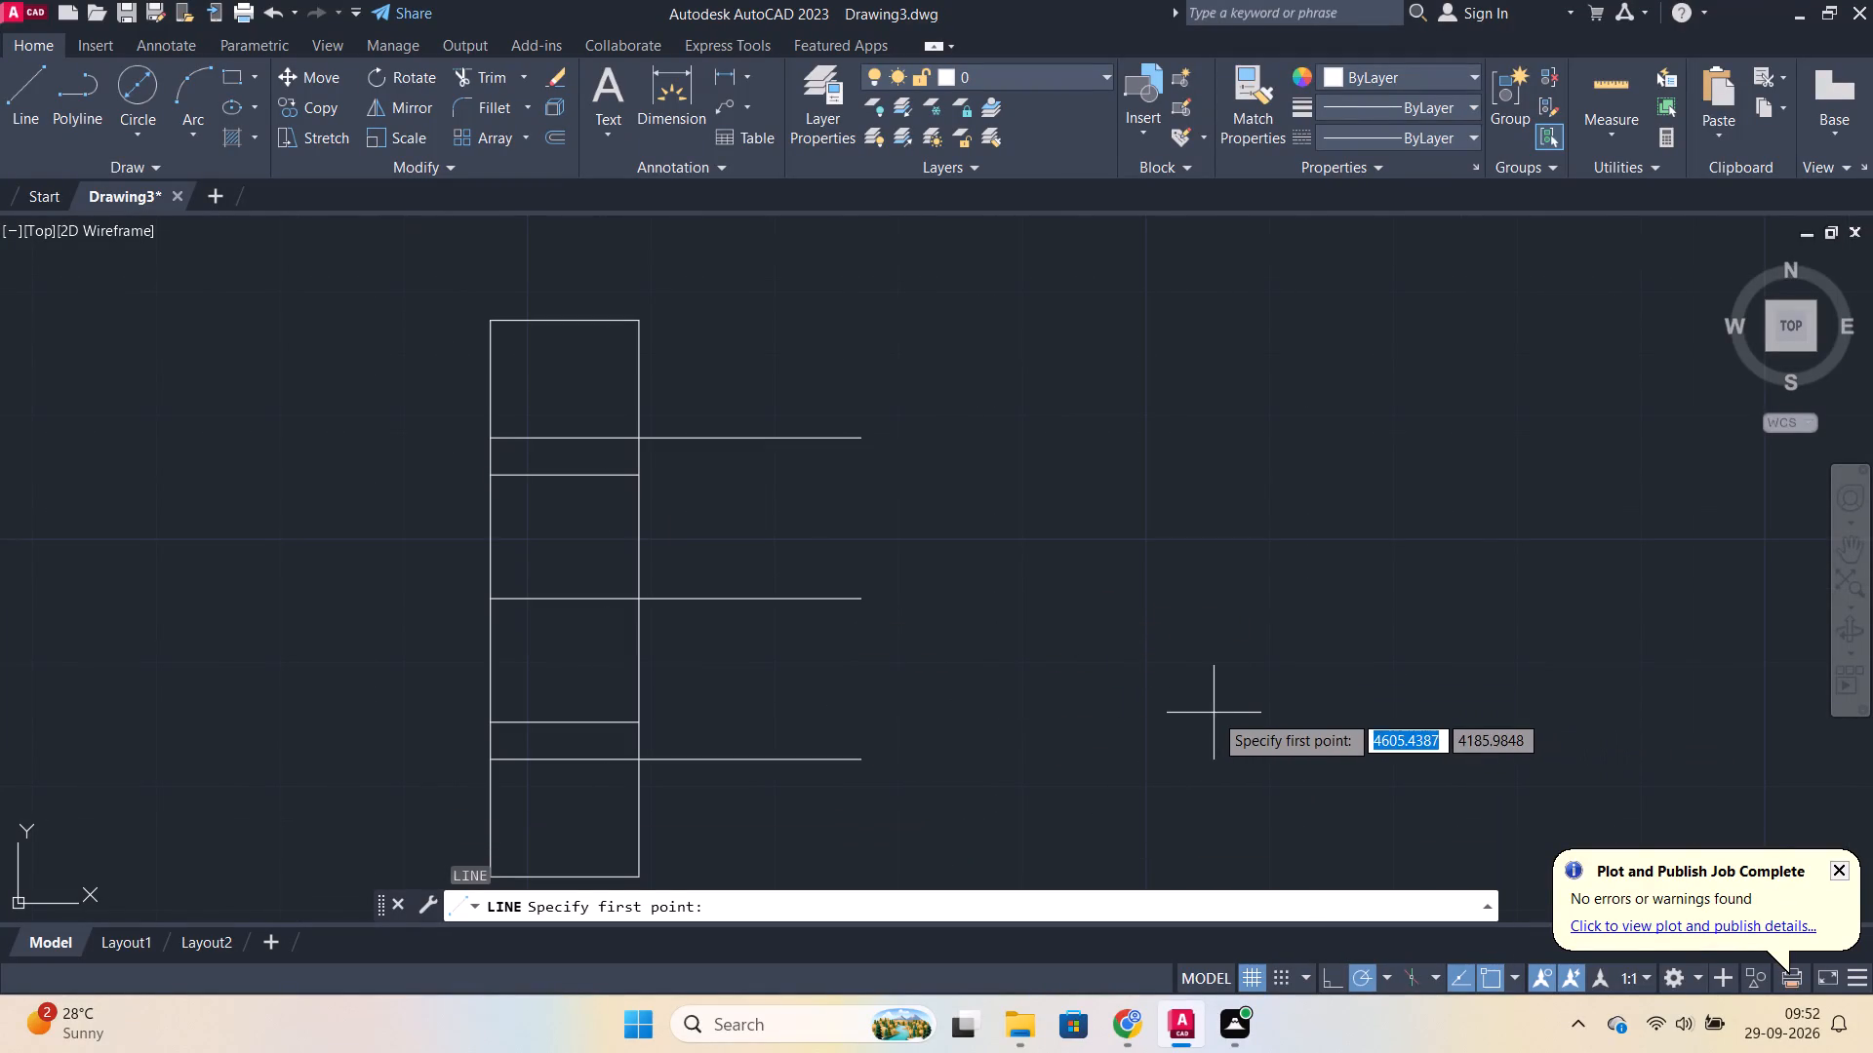
pyautogui.press('l')
pyautogui.press('Return')
pyautogui.press('Escape')
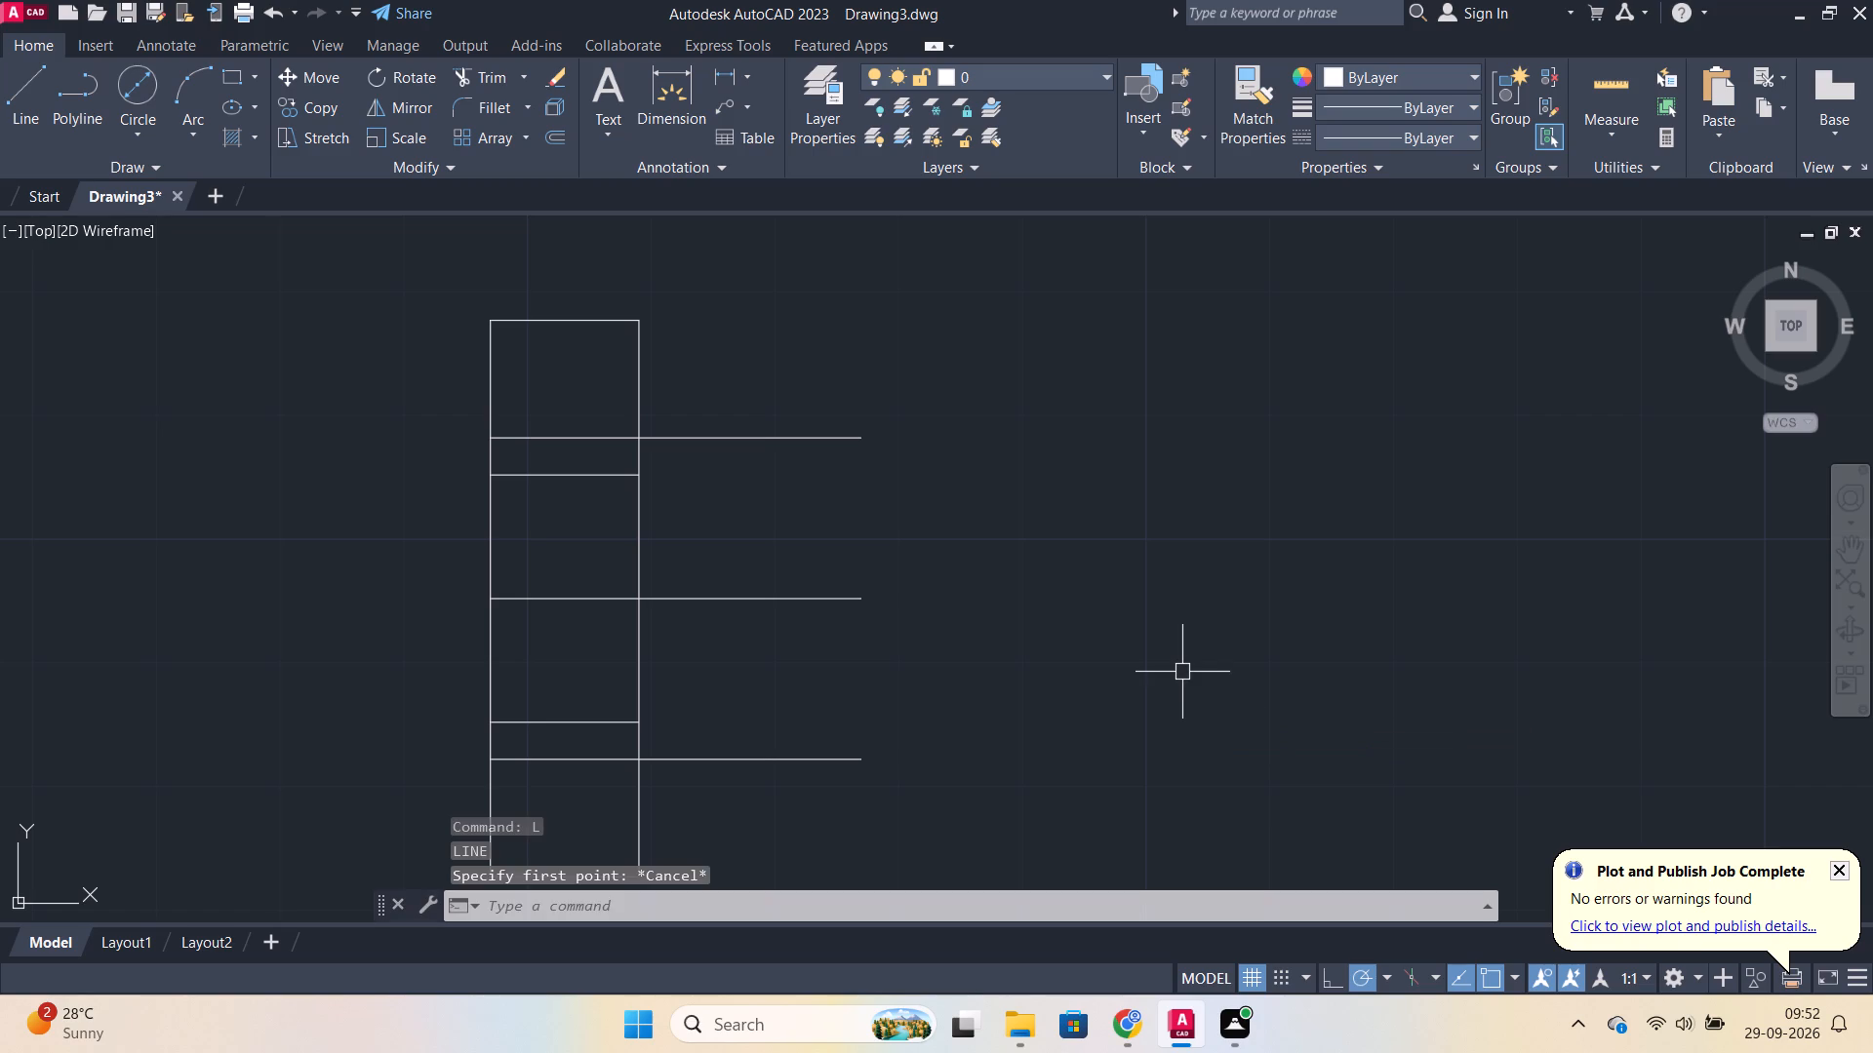
pyautogui.press('l')
pyautogui.press('Return')
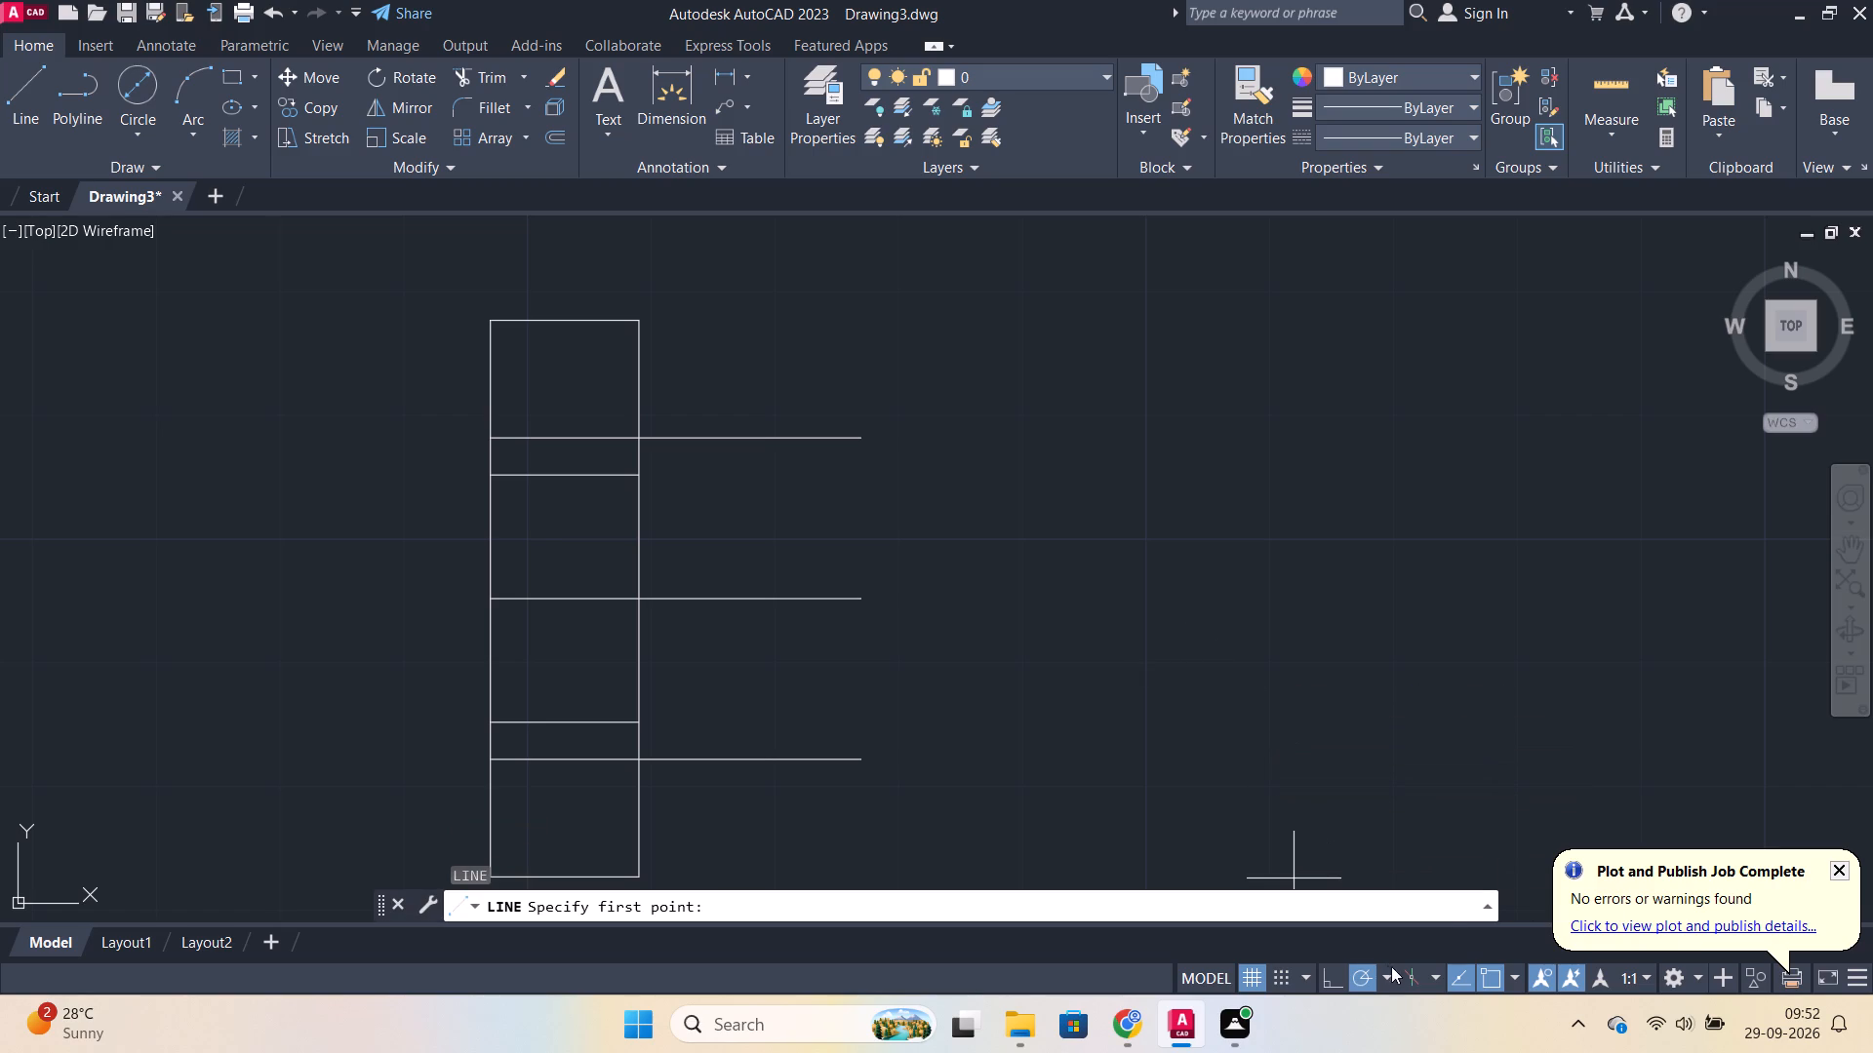
pyautogui.click(1395, 973)
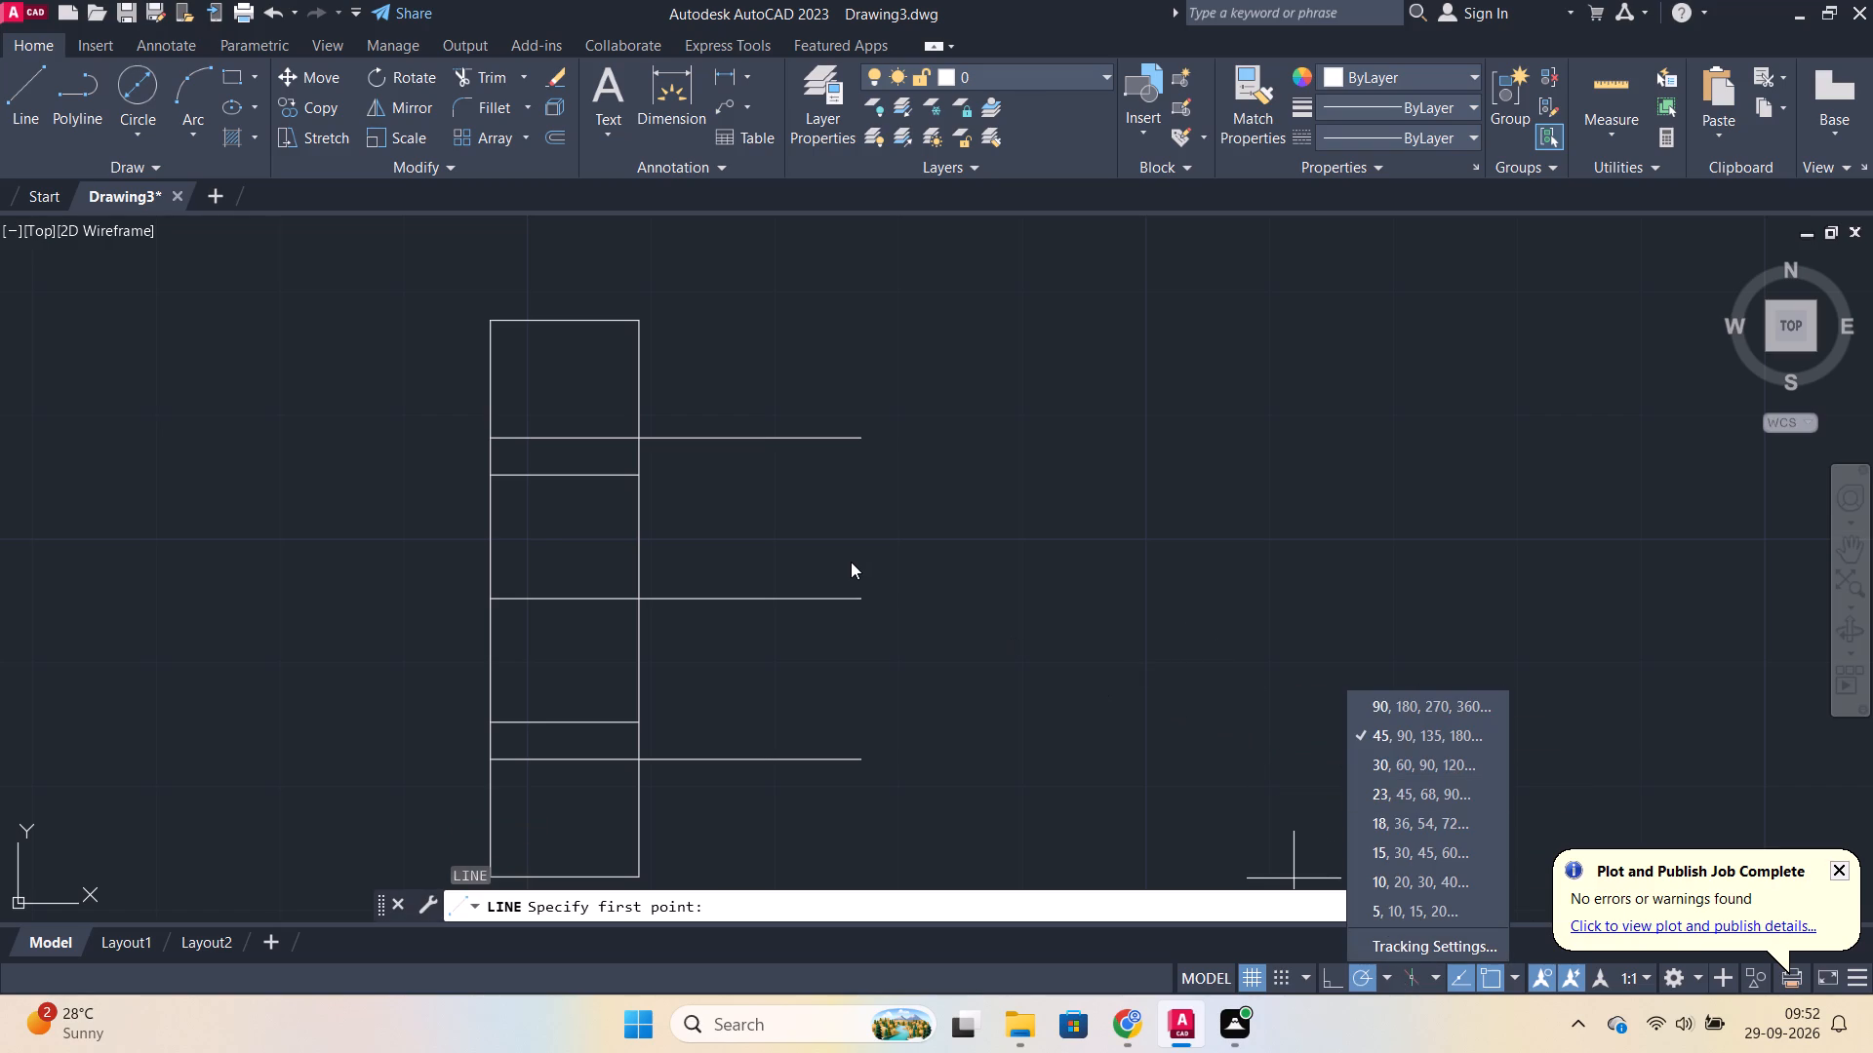
pyautogui.press('Escape')
pyautogui.press('Escape')
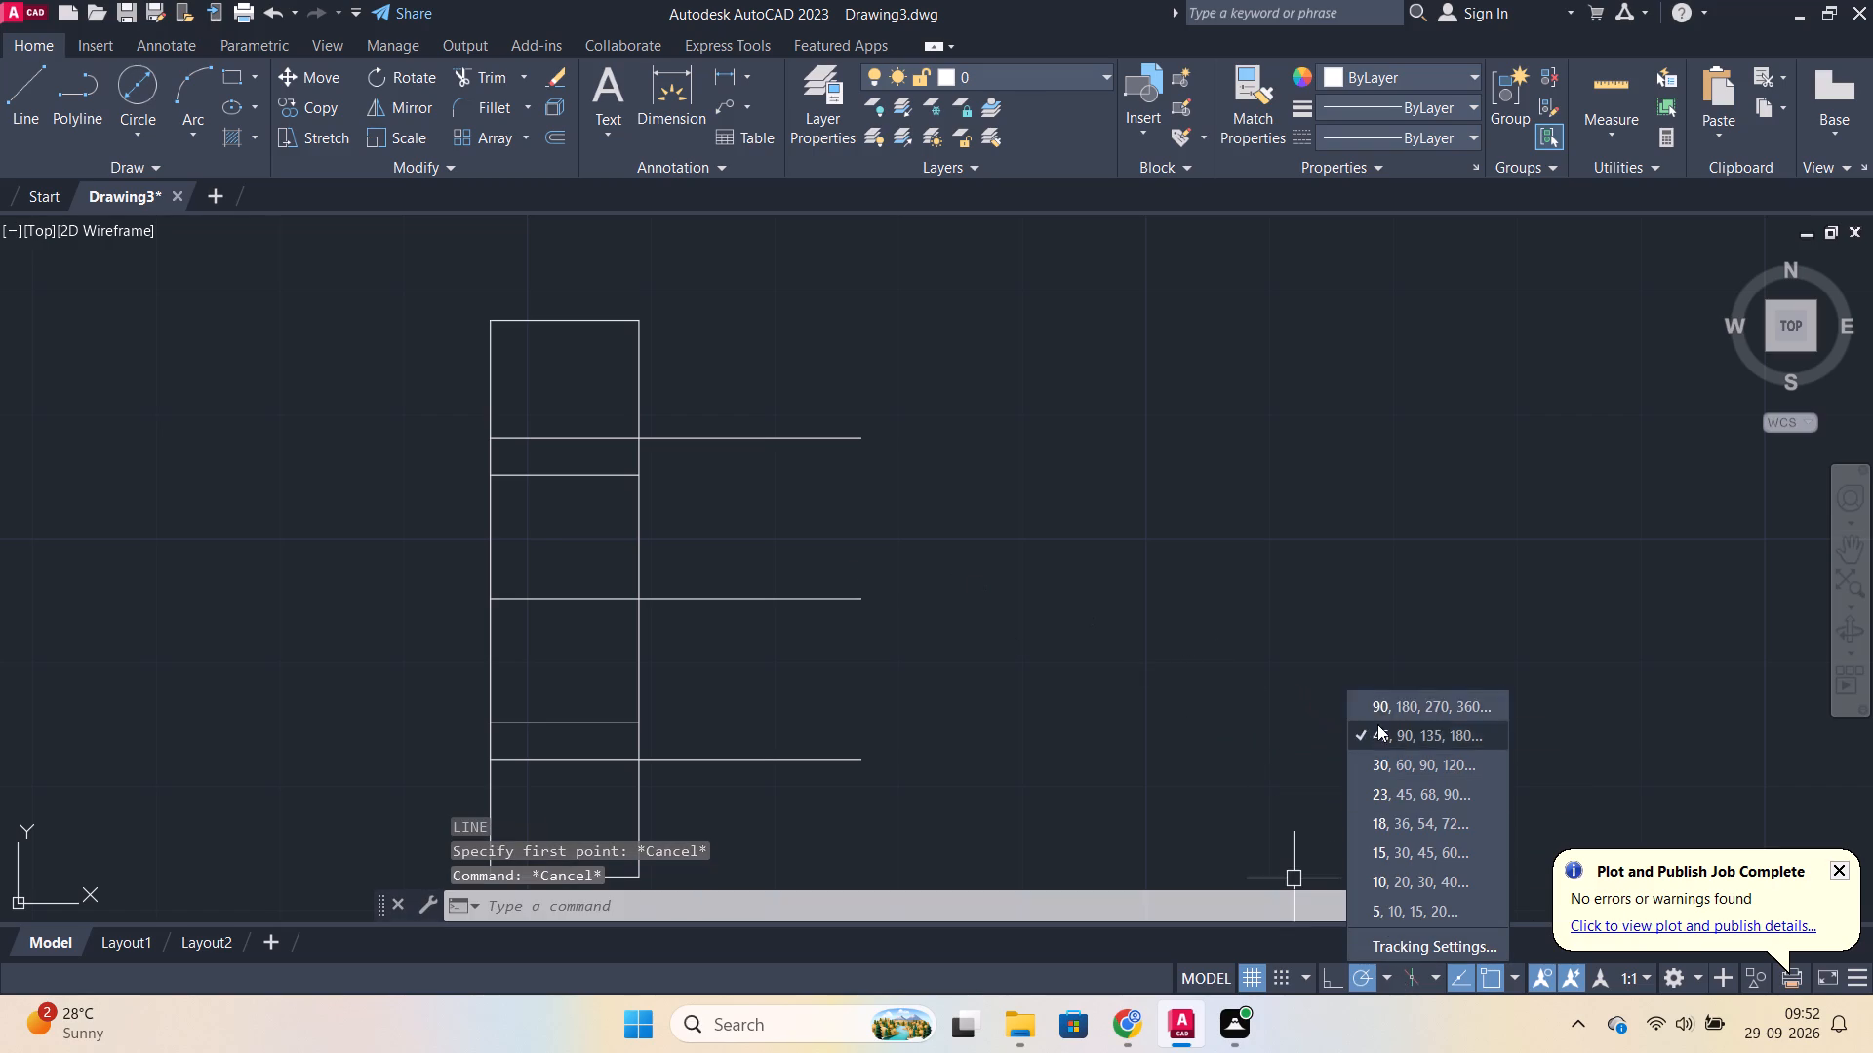
pyautogui.click(1377, 724)
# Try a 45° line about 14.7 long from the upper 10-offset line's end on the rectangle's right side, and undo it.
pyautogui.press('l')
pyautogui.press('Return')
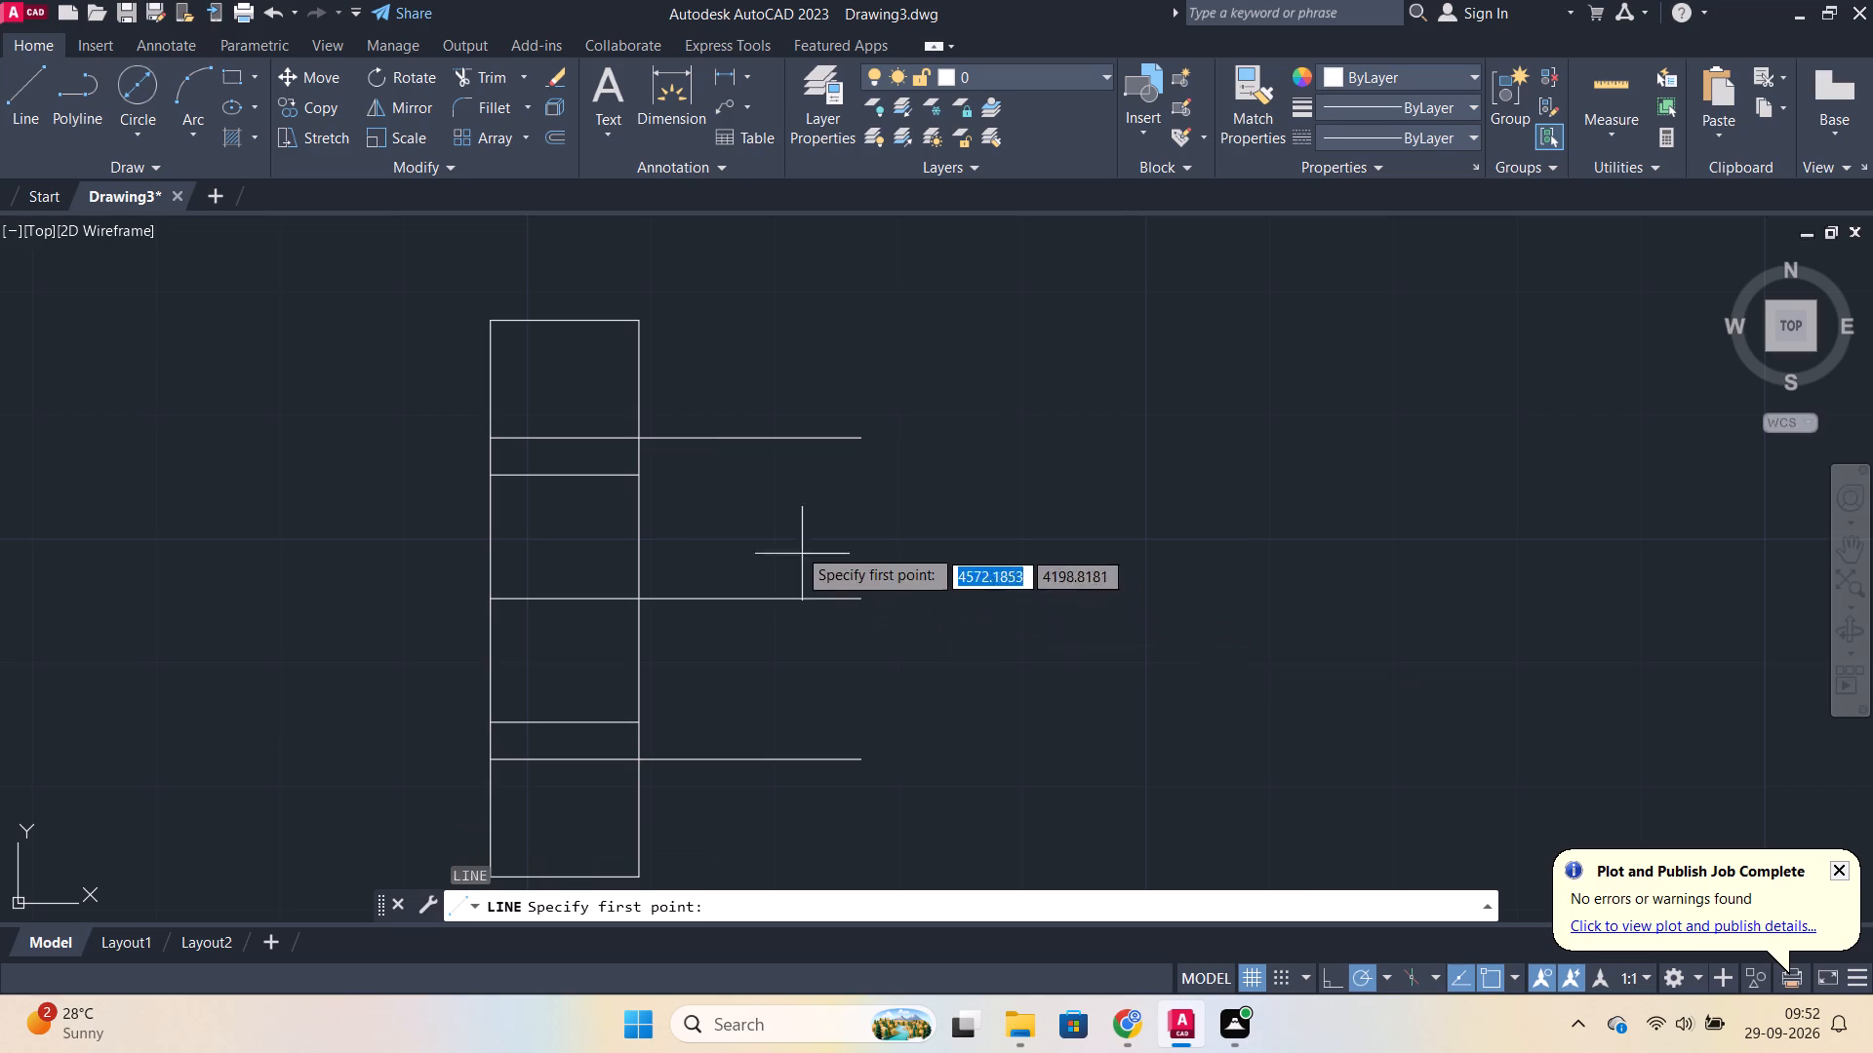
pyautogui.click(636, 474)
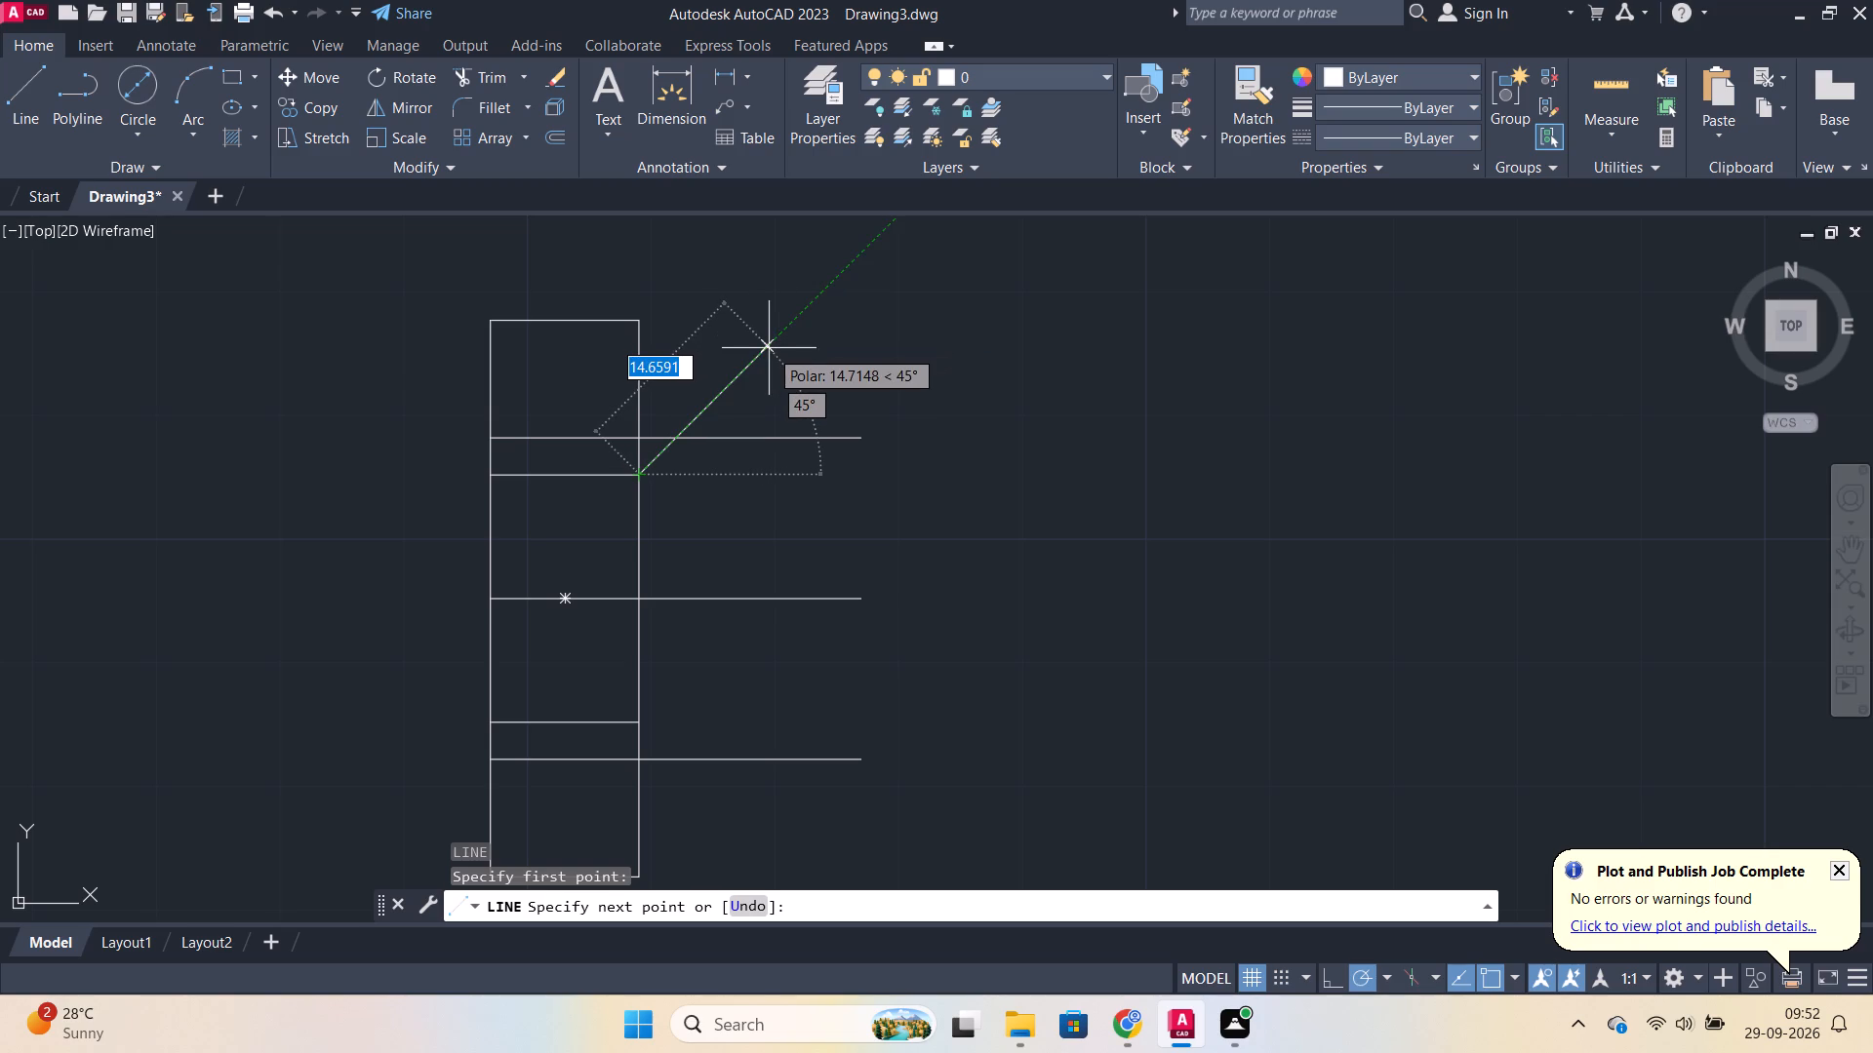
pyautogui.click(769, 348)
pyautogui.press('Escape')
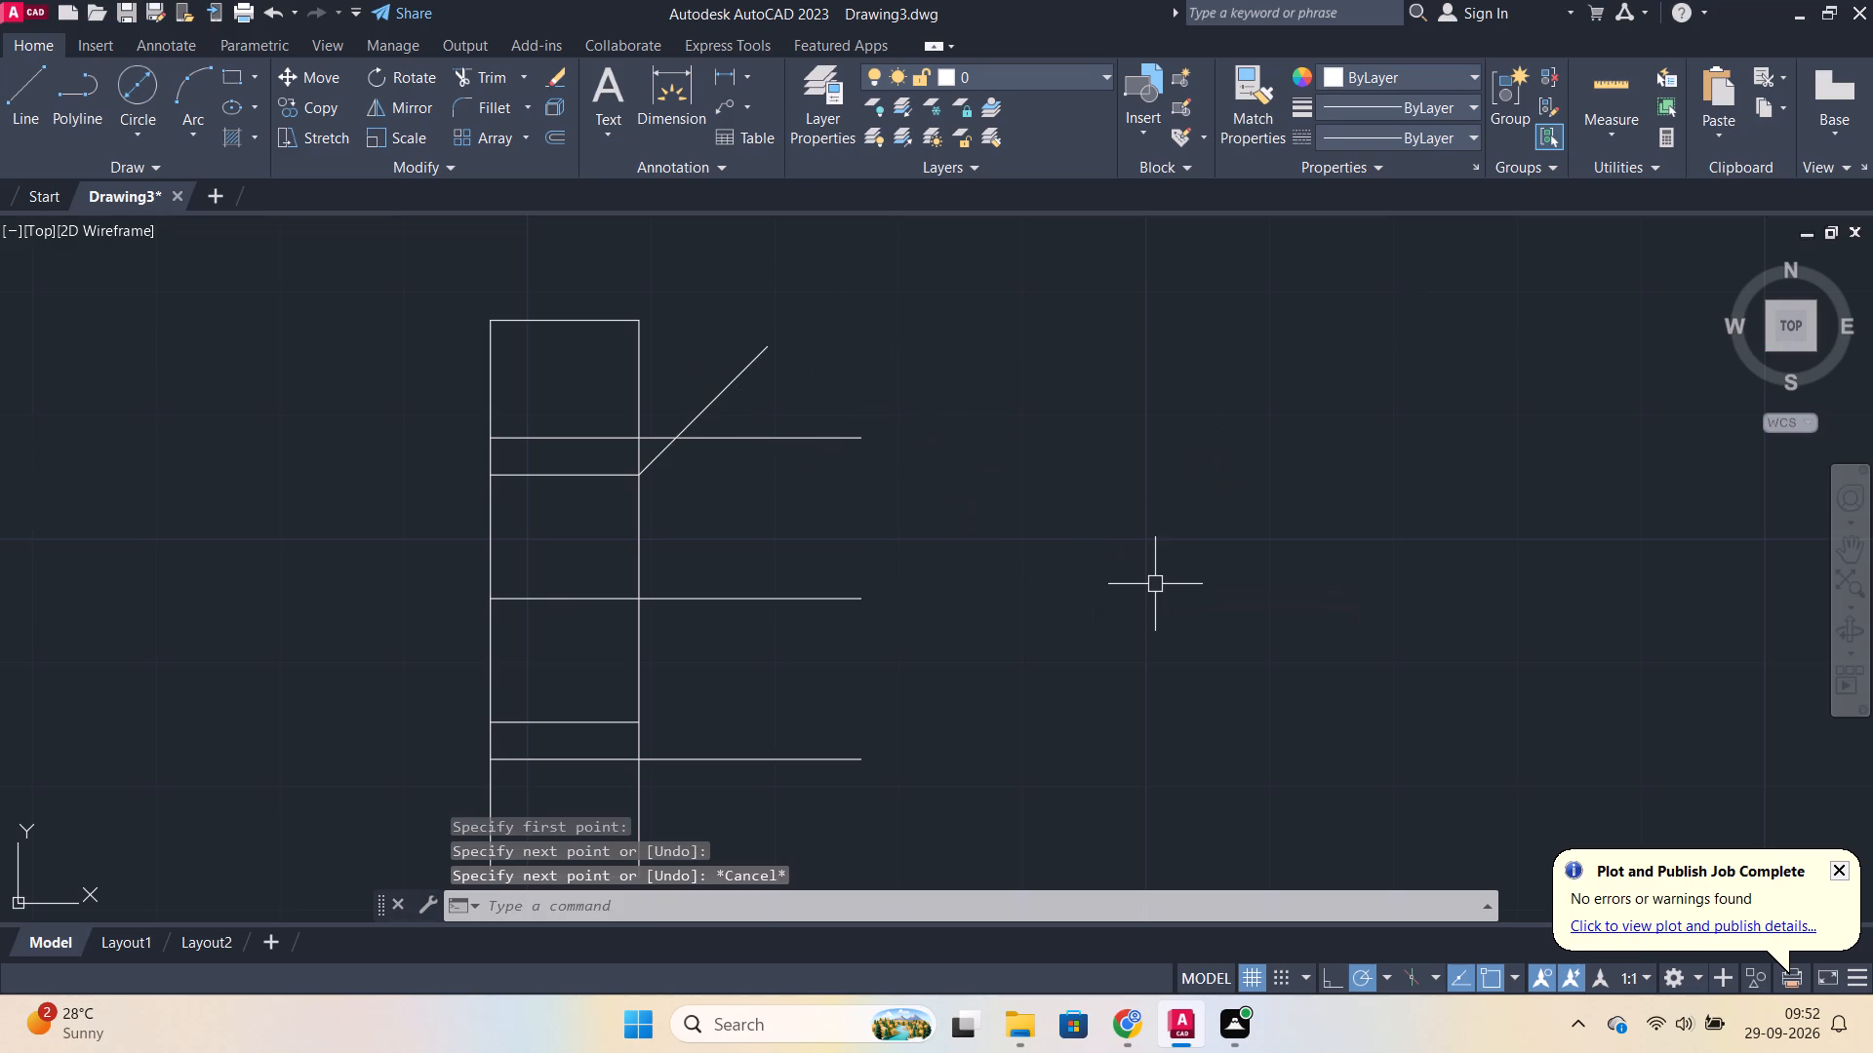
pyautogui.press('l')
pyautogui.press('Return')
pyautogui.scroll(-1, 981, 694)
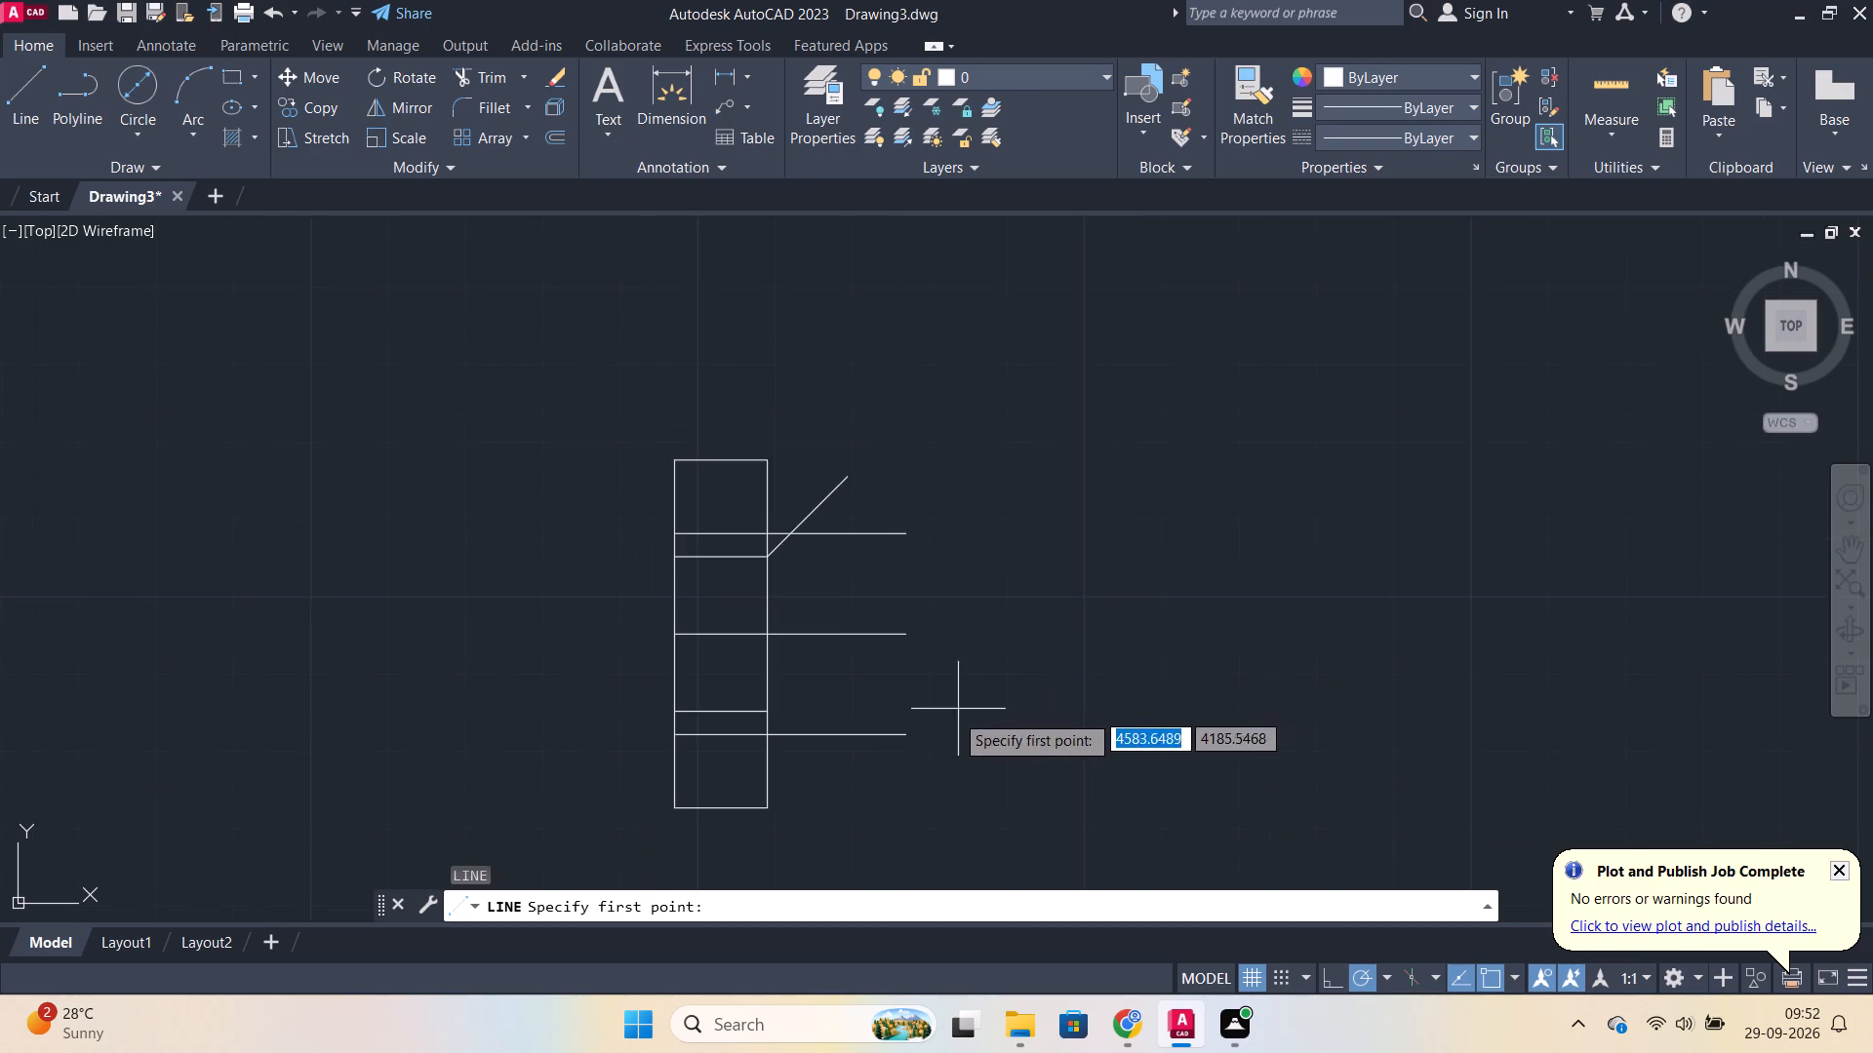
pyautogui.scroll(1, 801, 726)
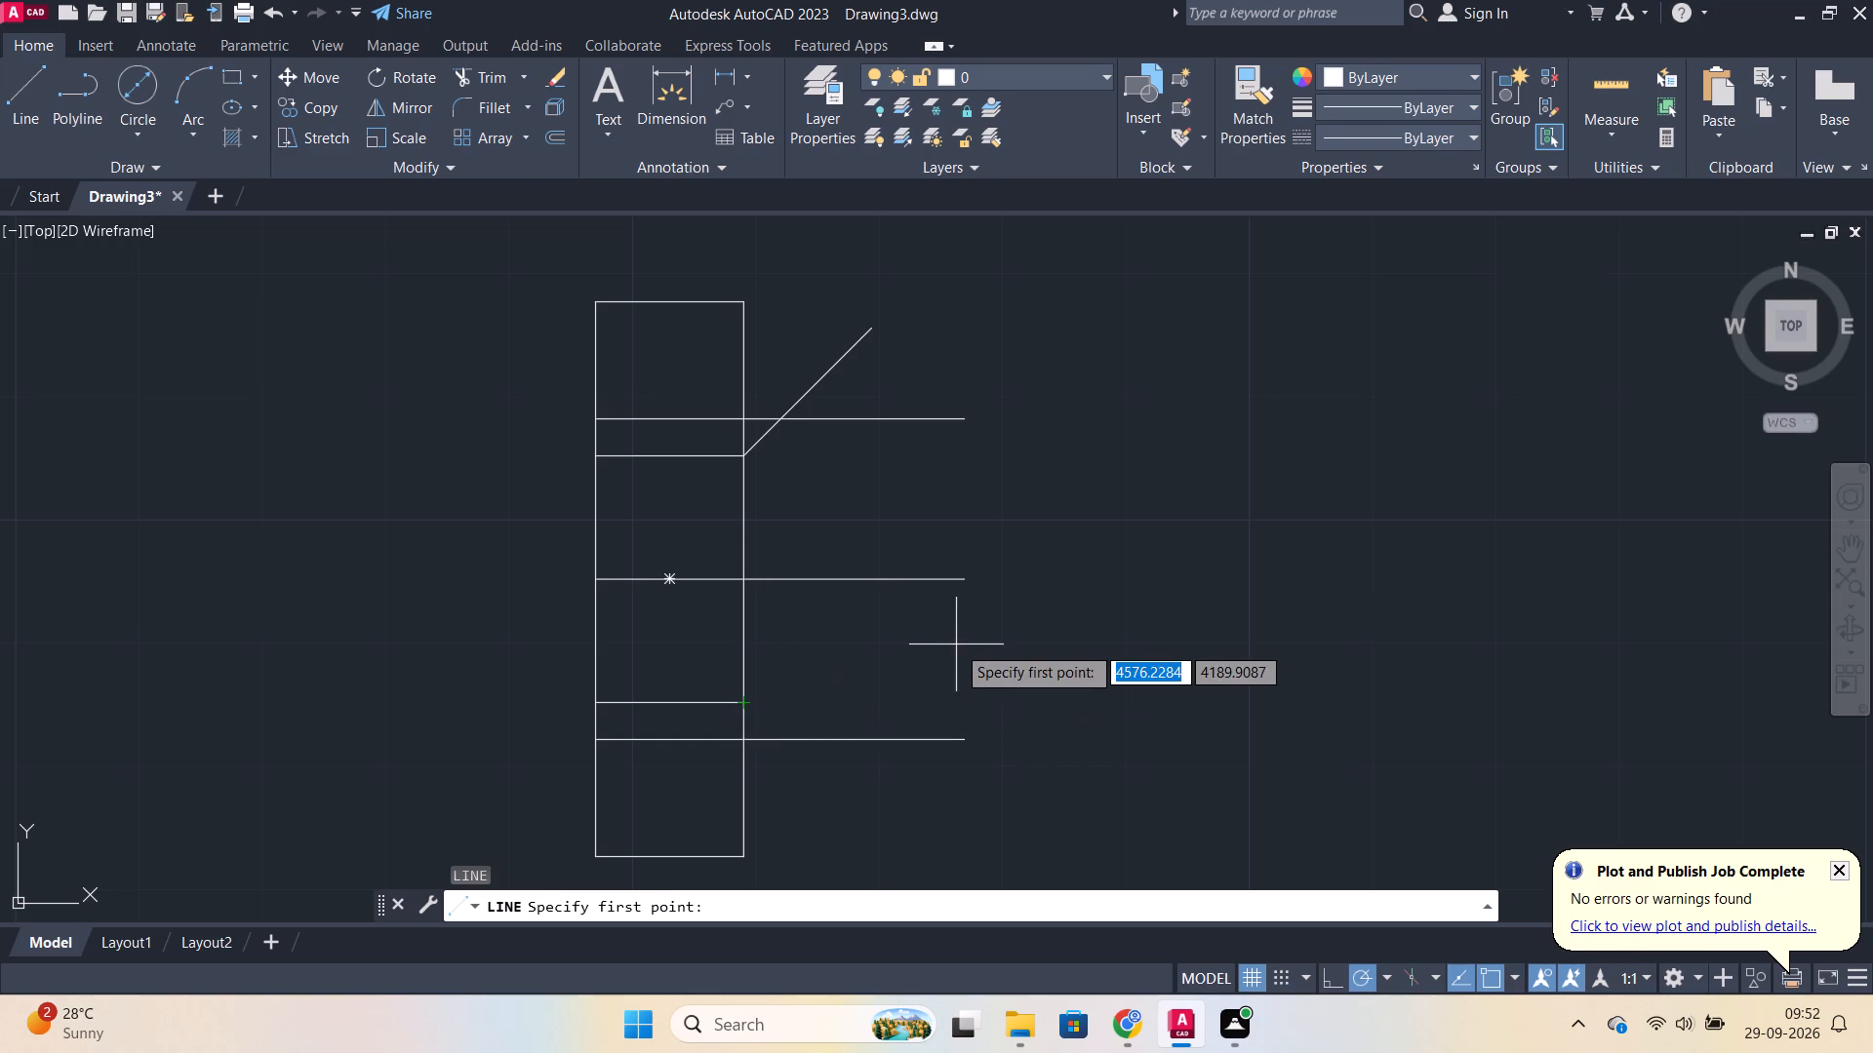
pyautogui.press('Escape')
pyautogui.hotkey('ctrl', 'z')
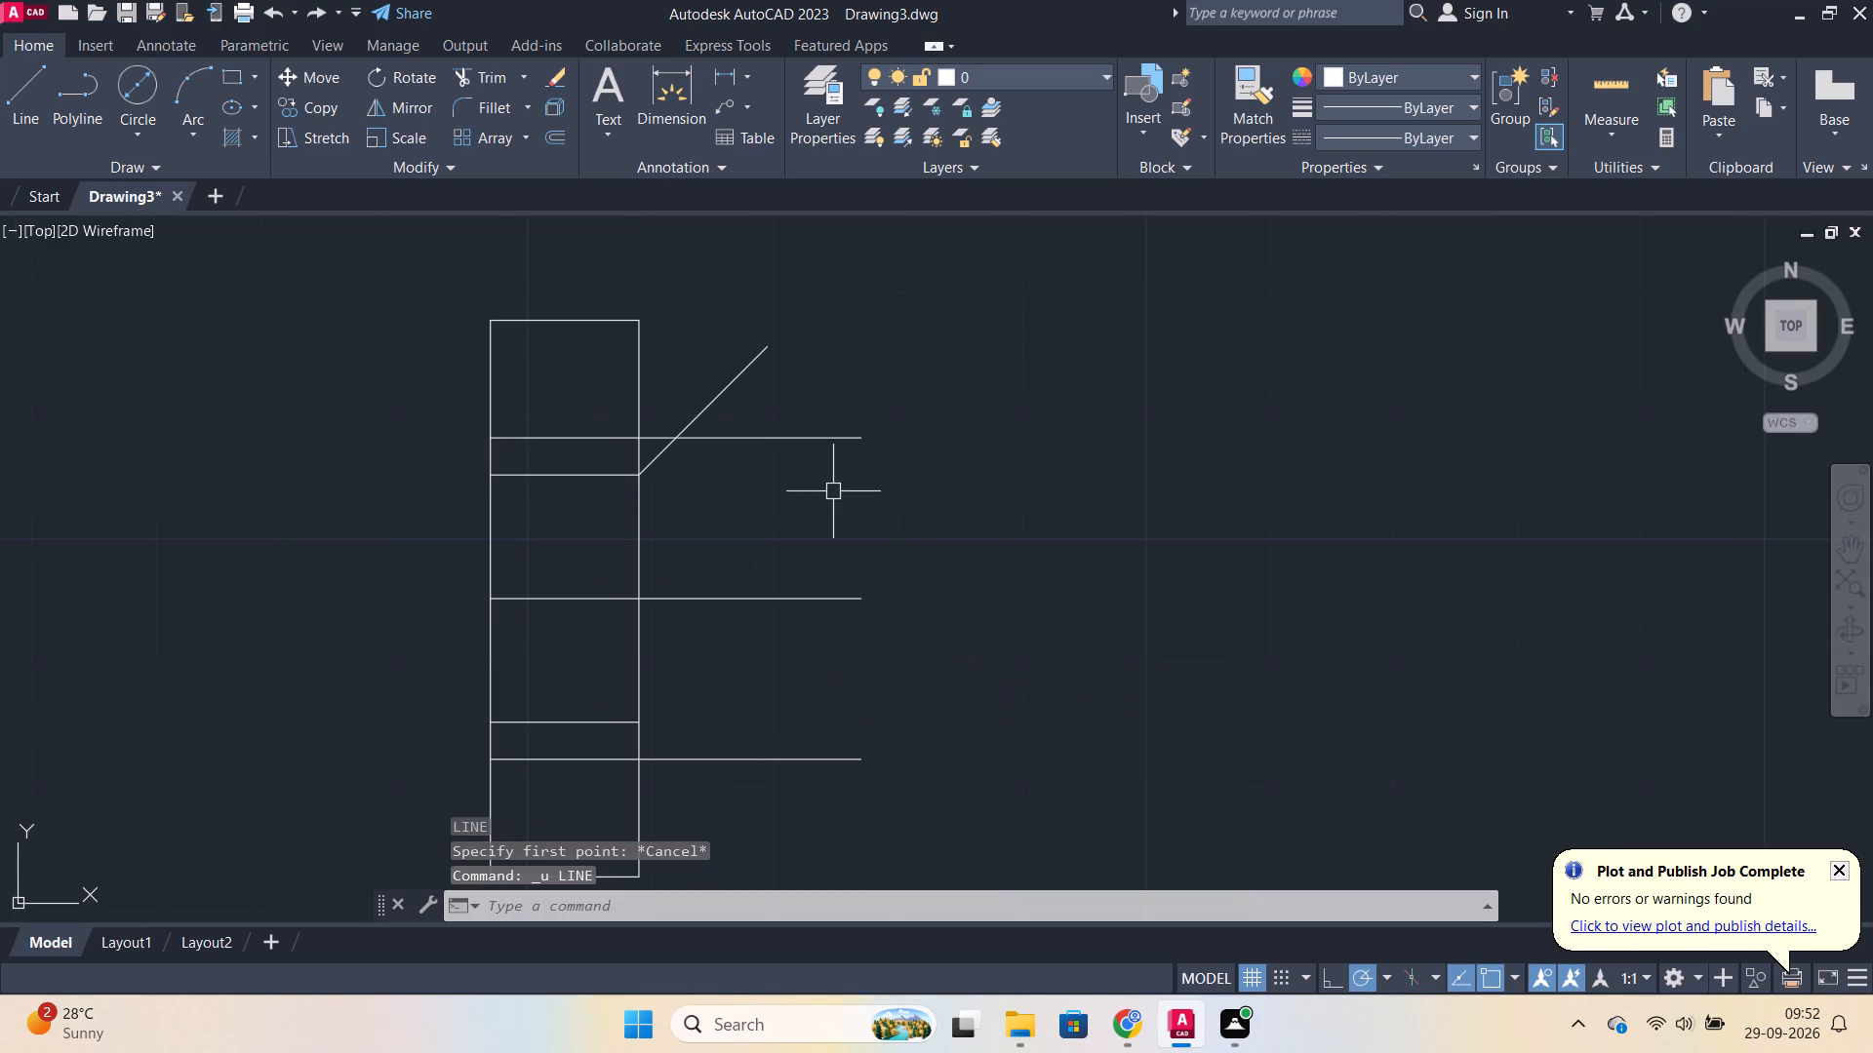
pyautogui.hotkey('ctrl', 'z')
# Draw a 45° line about 14.2 long up and outward from where the upper 13-offset line crosses the rectangle's right side.
pyautogui.press('l')
pyautogui.press('Return')
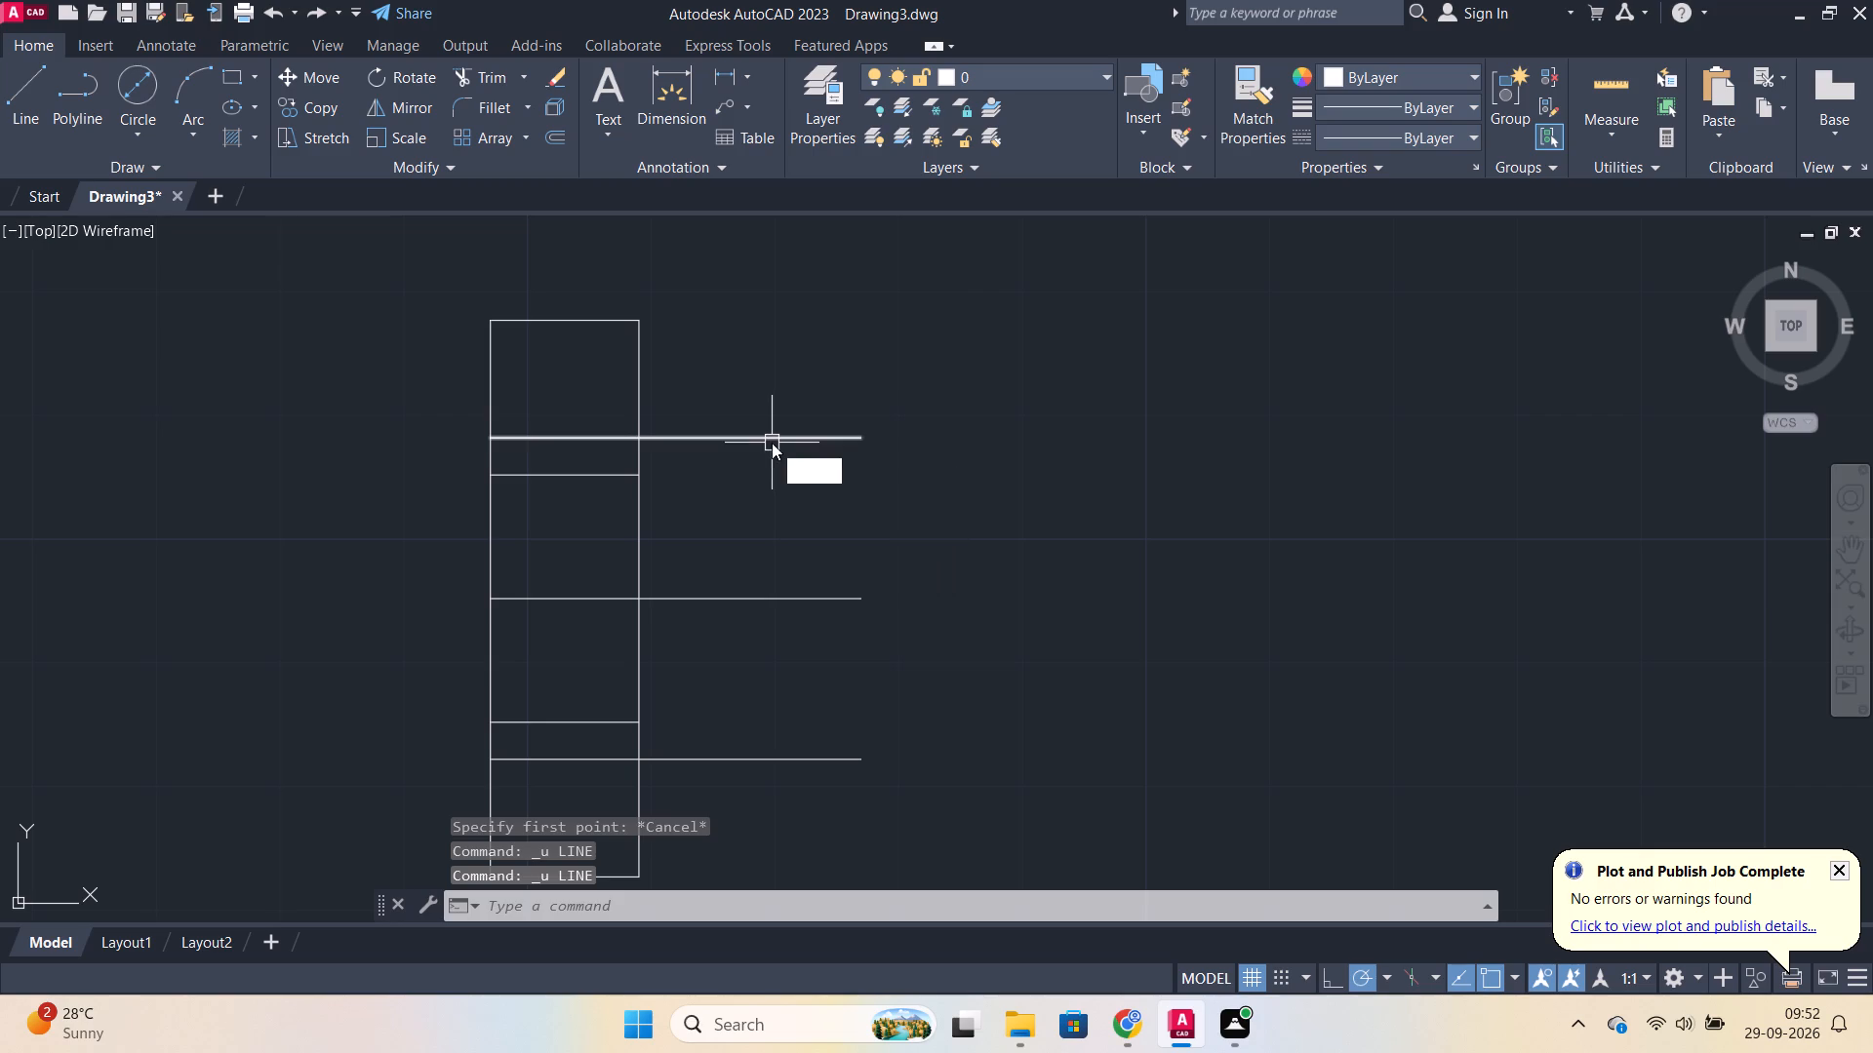
pyautogui.click(637, 437)
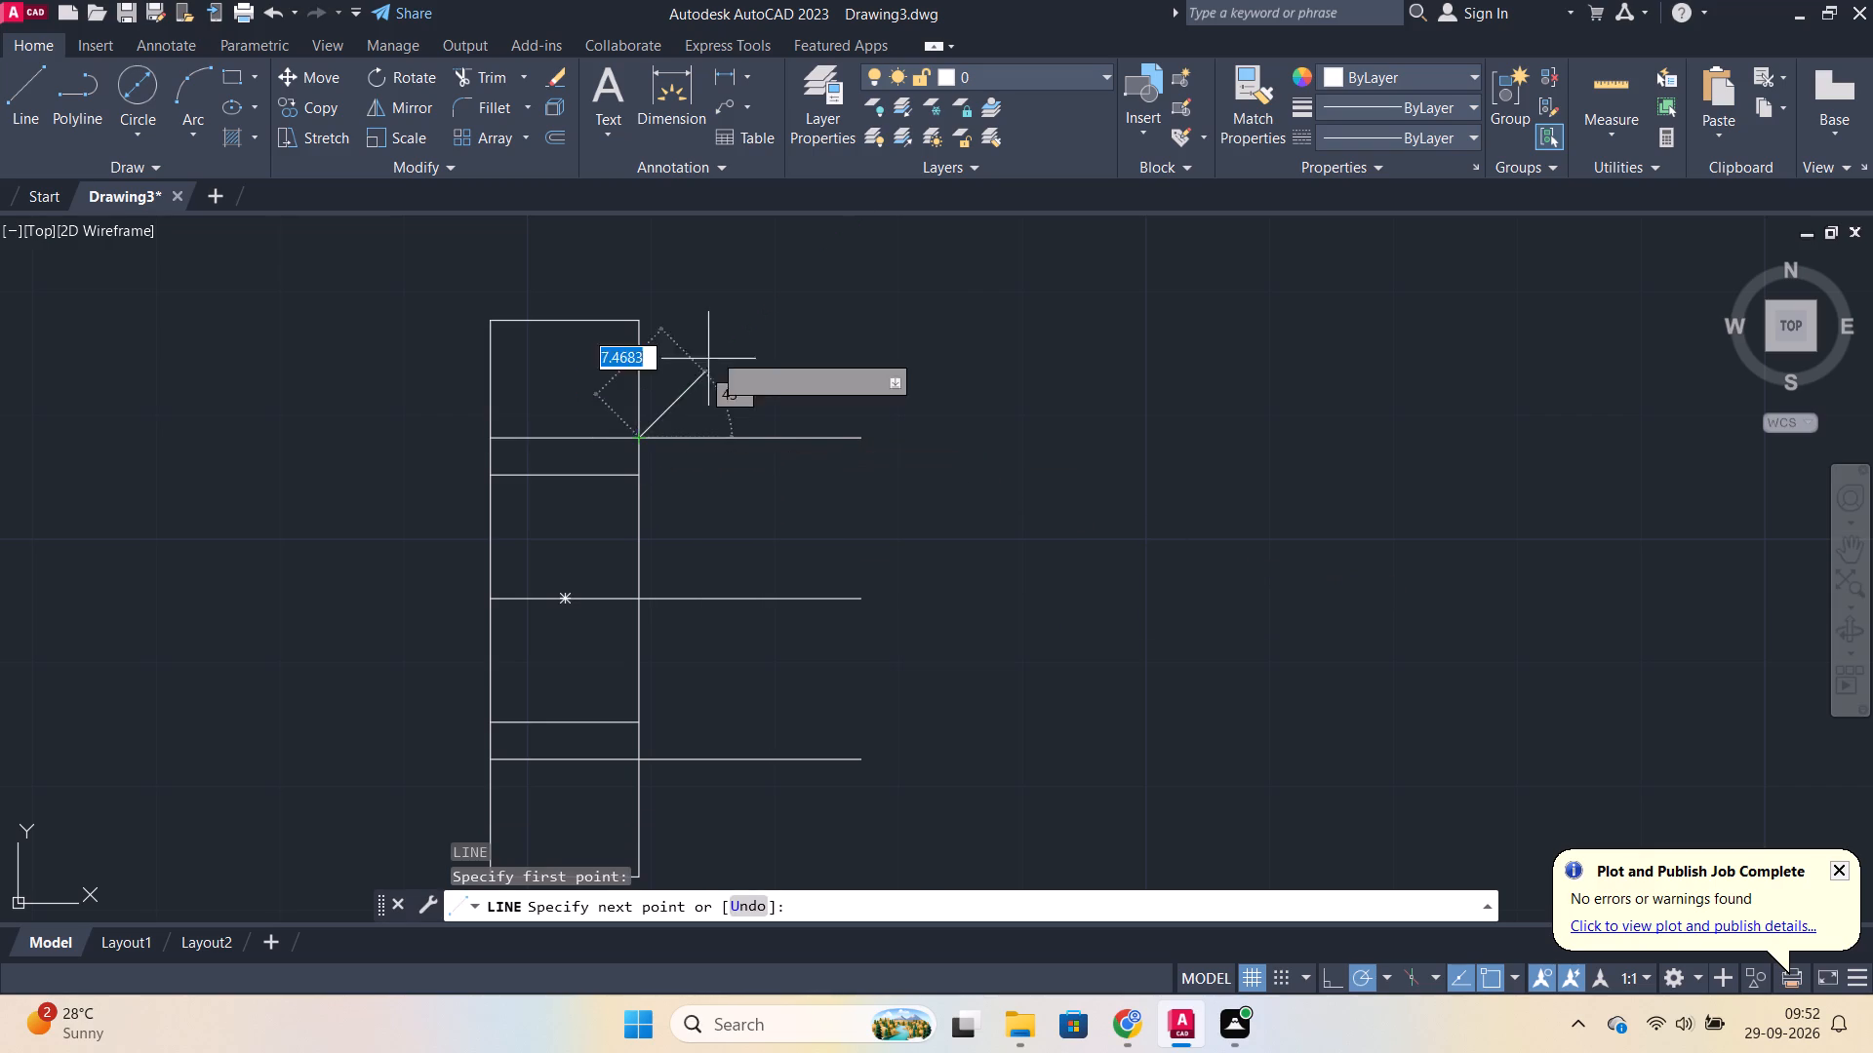
pyautogui.click(767, 317)
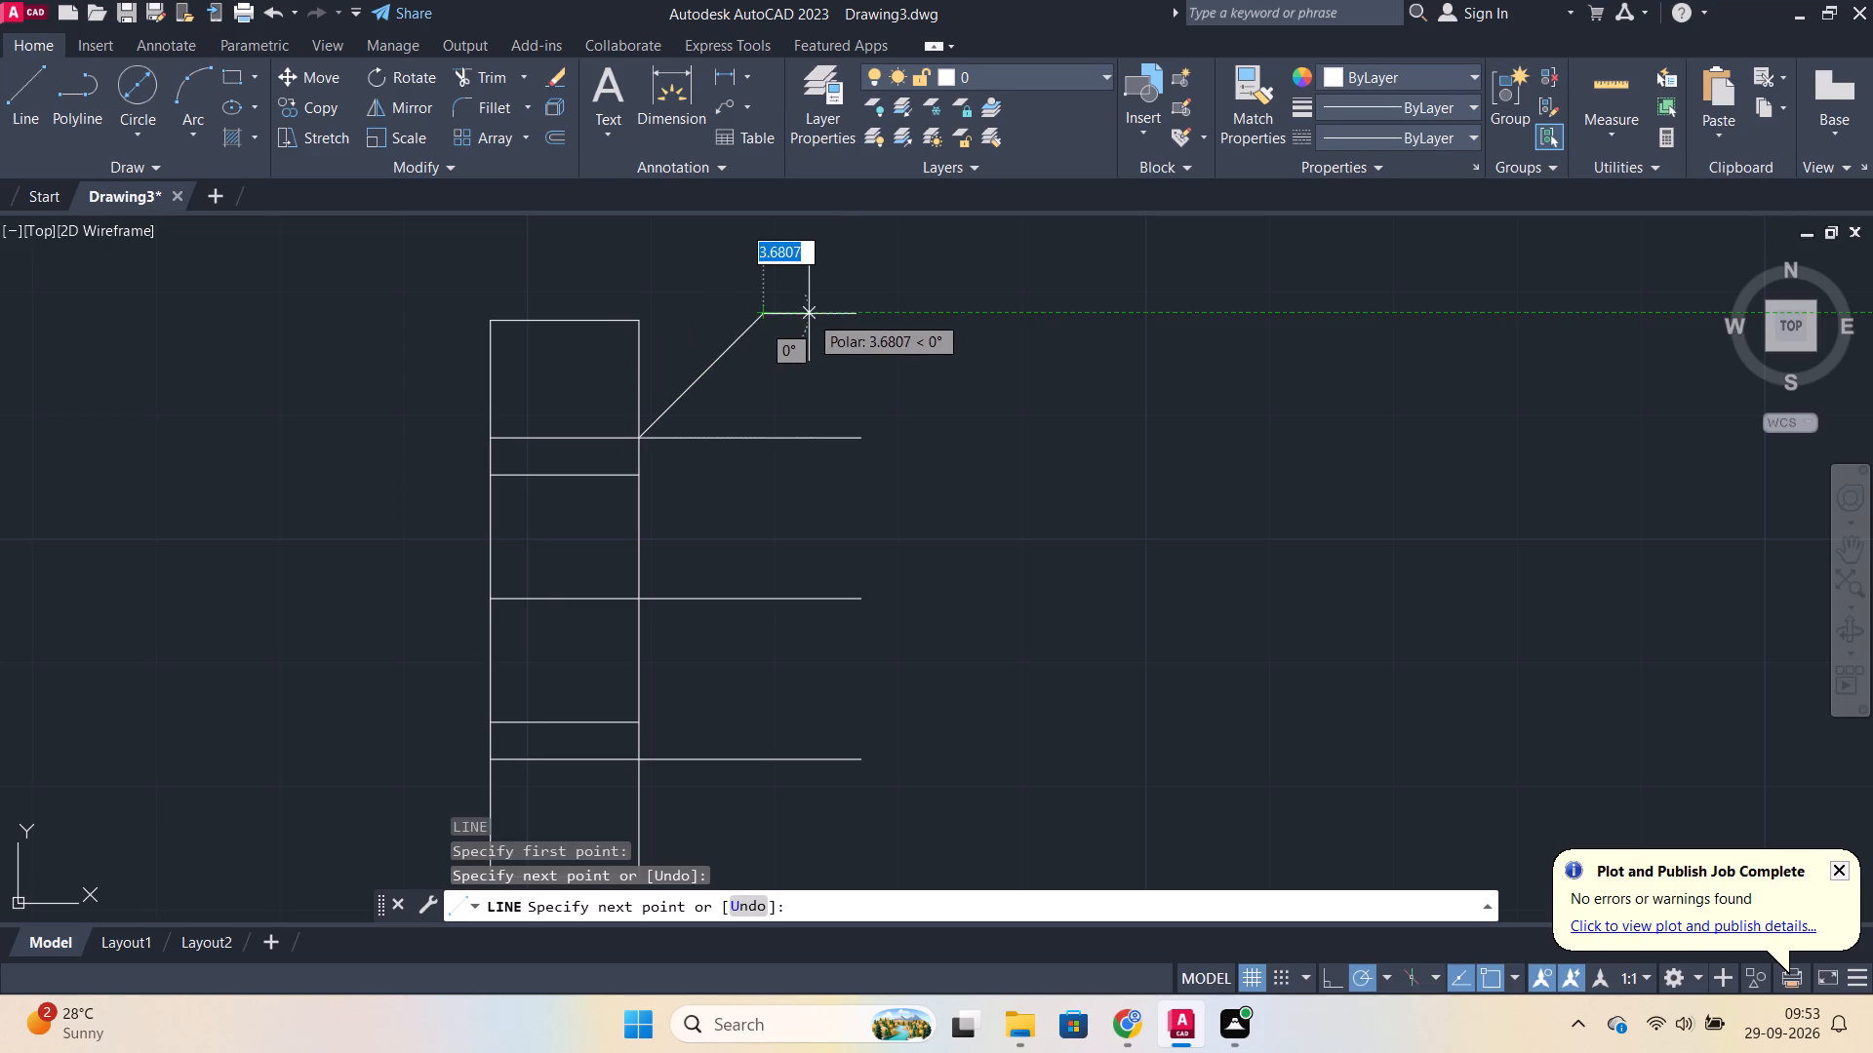
pyautogui.press('Escape')
# Lengthen the 45° line's lower end into the rectangle, past the upper 10-offset line.
pyautogui.click(724, 361)
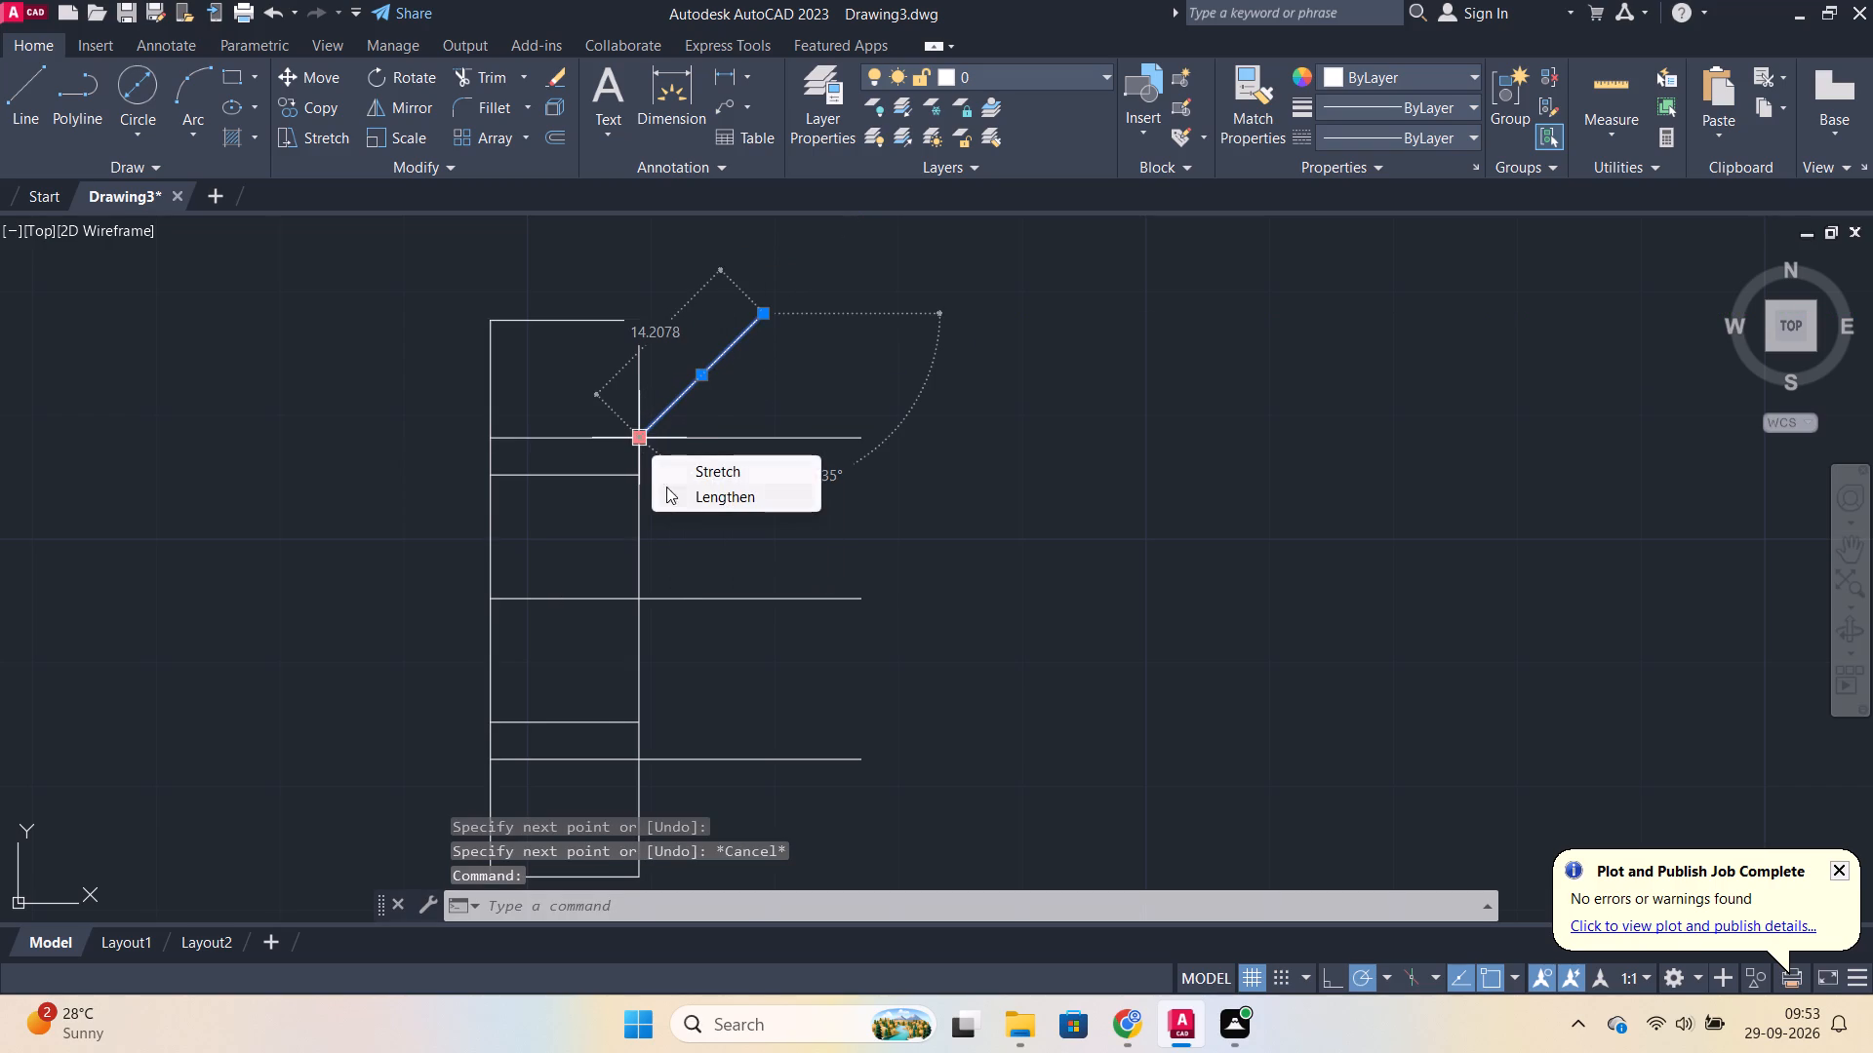
pyautogui.click(681, 492)
pyautogui.click(606, 536)
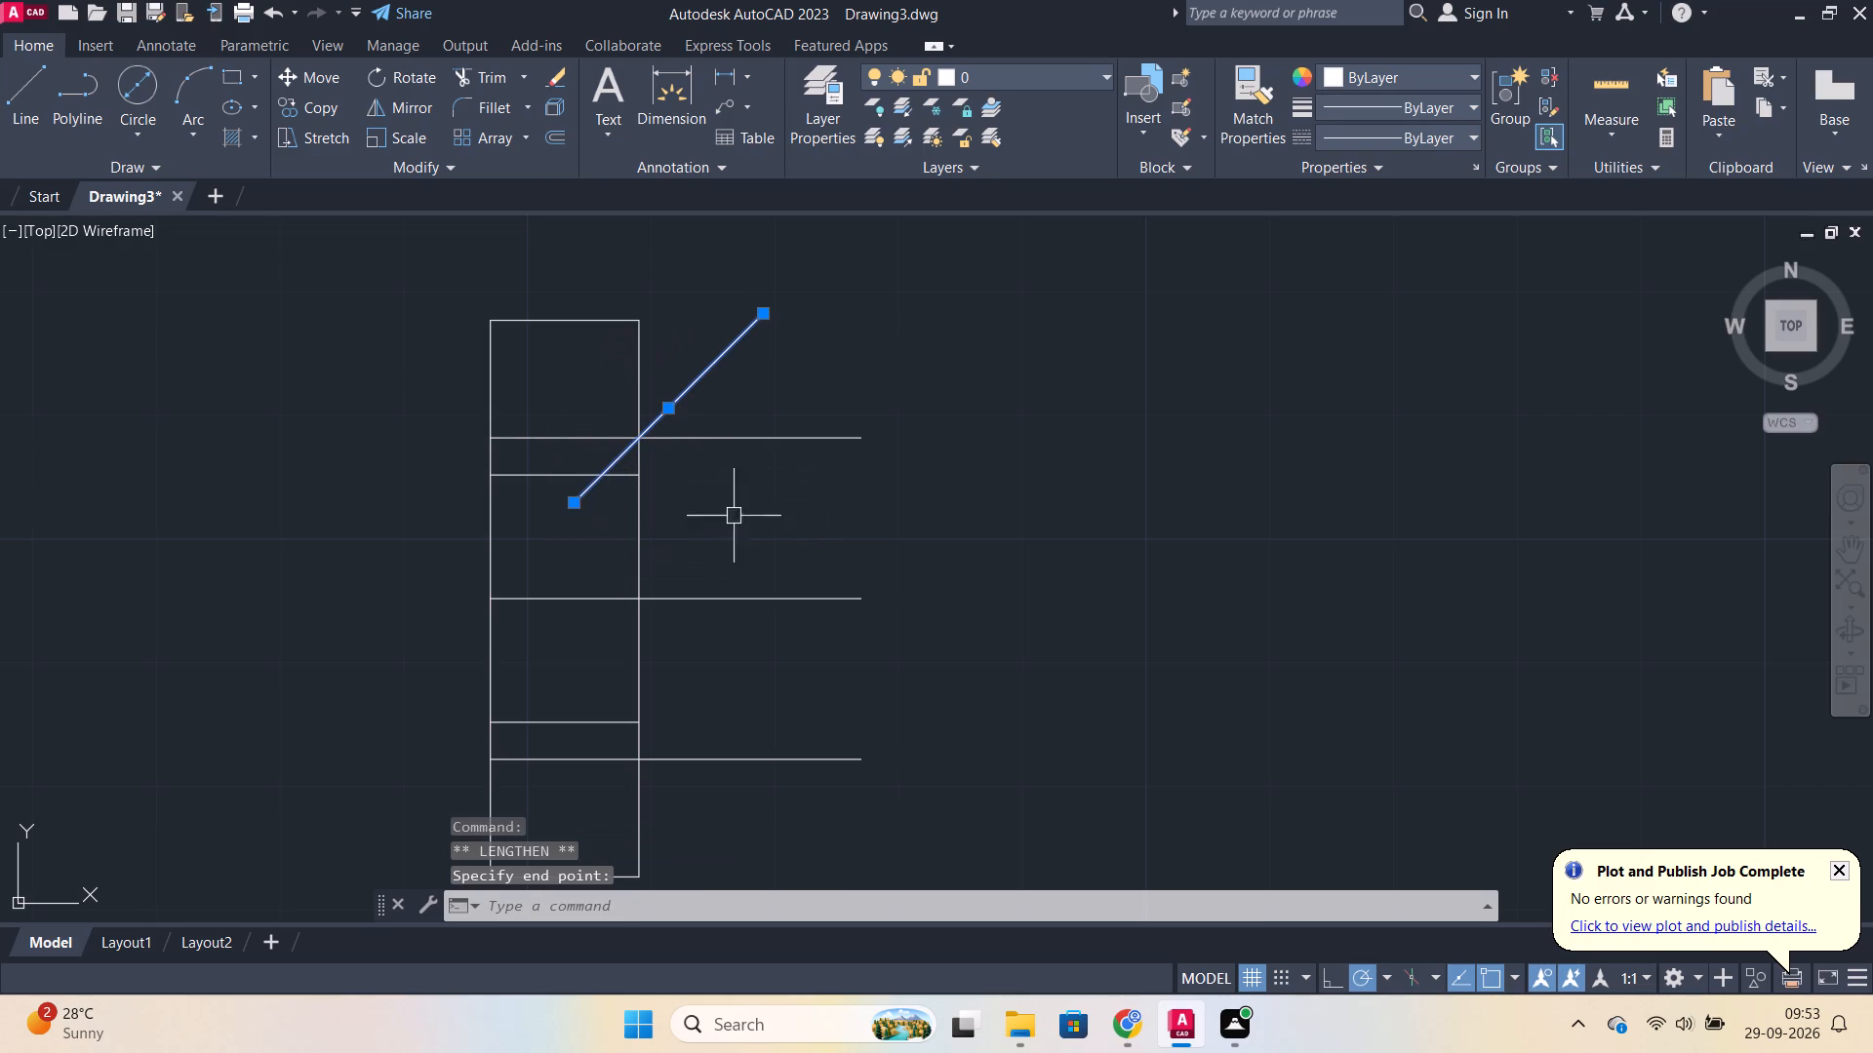
pyautogui.press('Escape')
# Mirror the 45° line about the horizontal centre line, keeping the original.
pyautogui.click(680, 408)
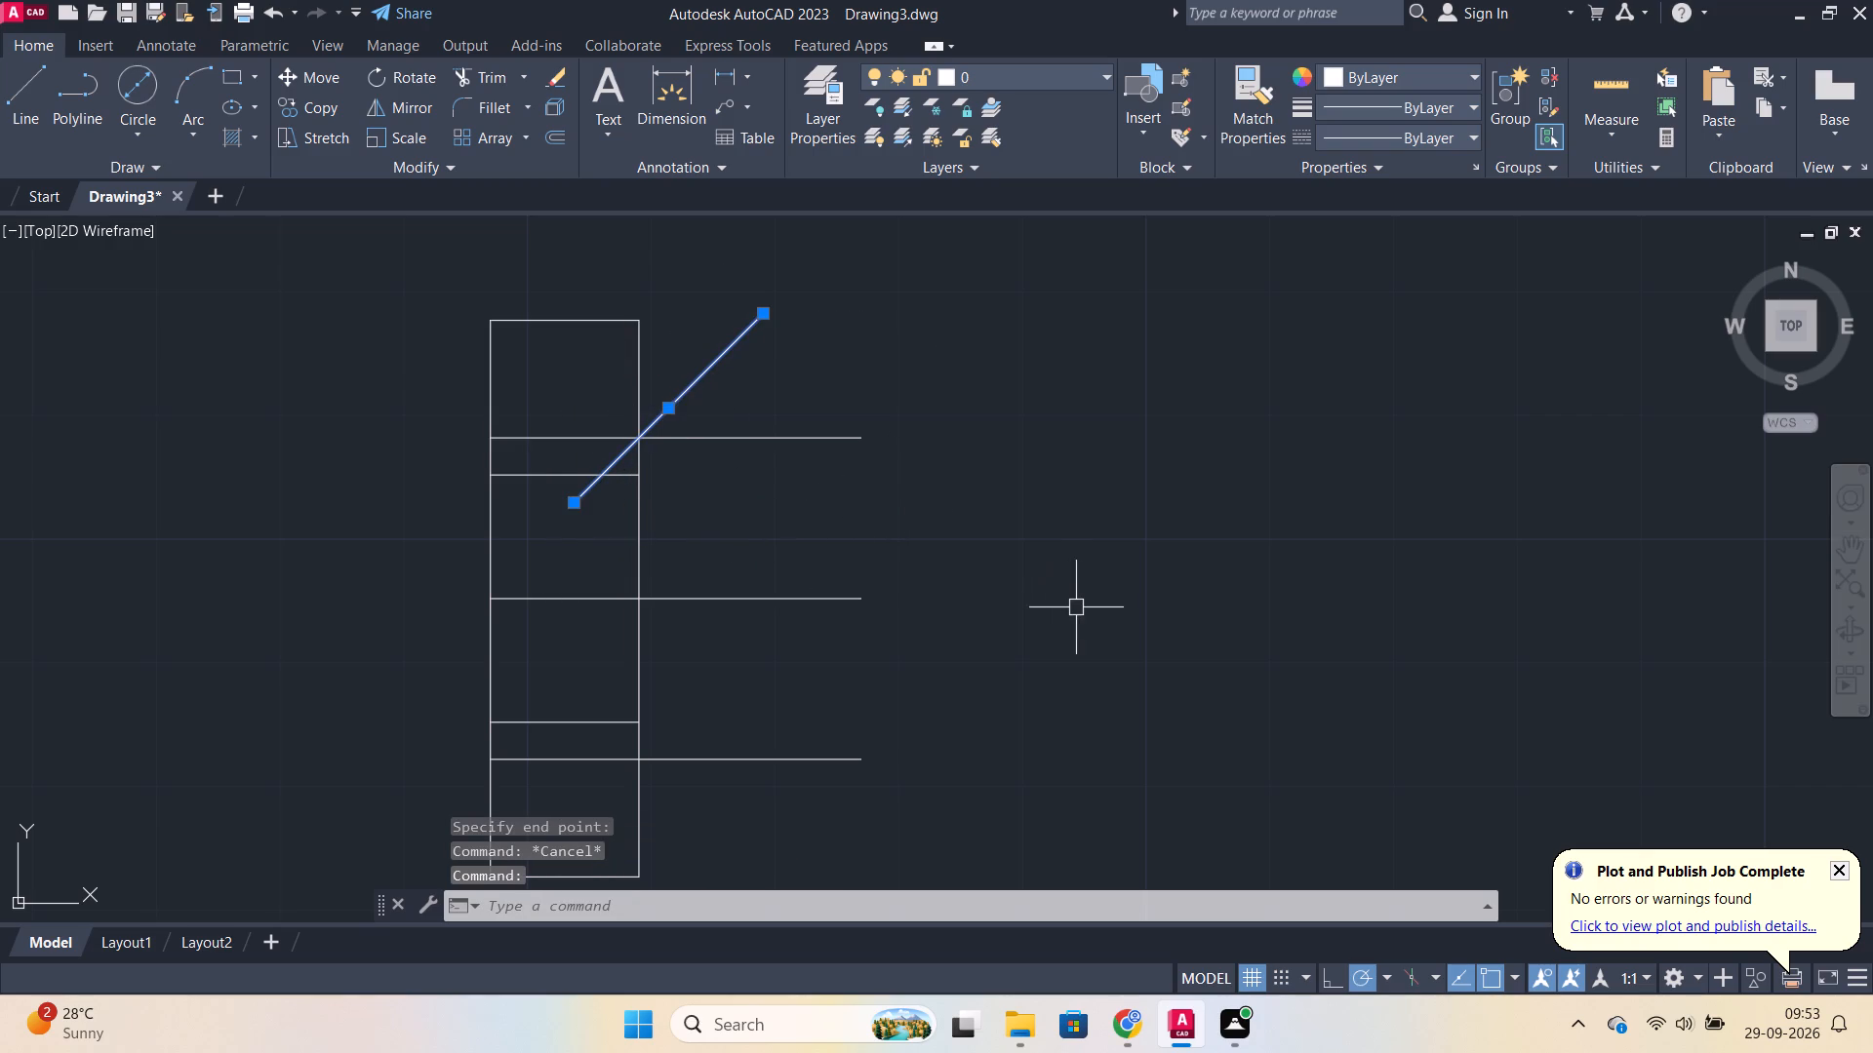
pyautogui.write('MI')
pyautogui.press('Return')
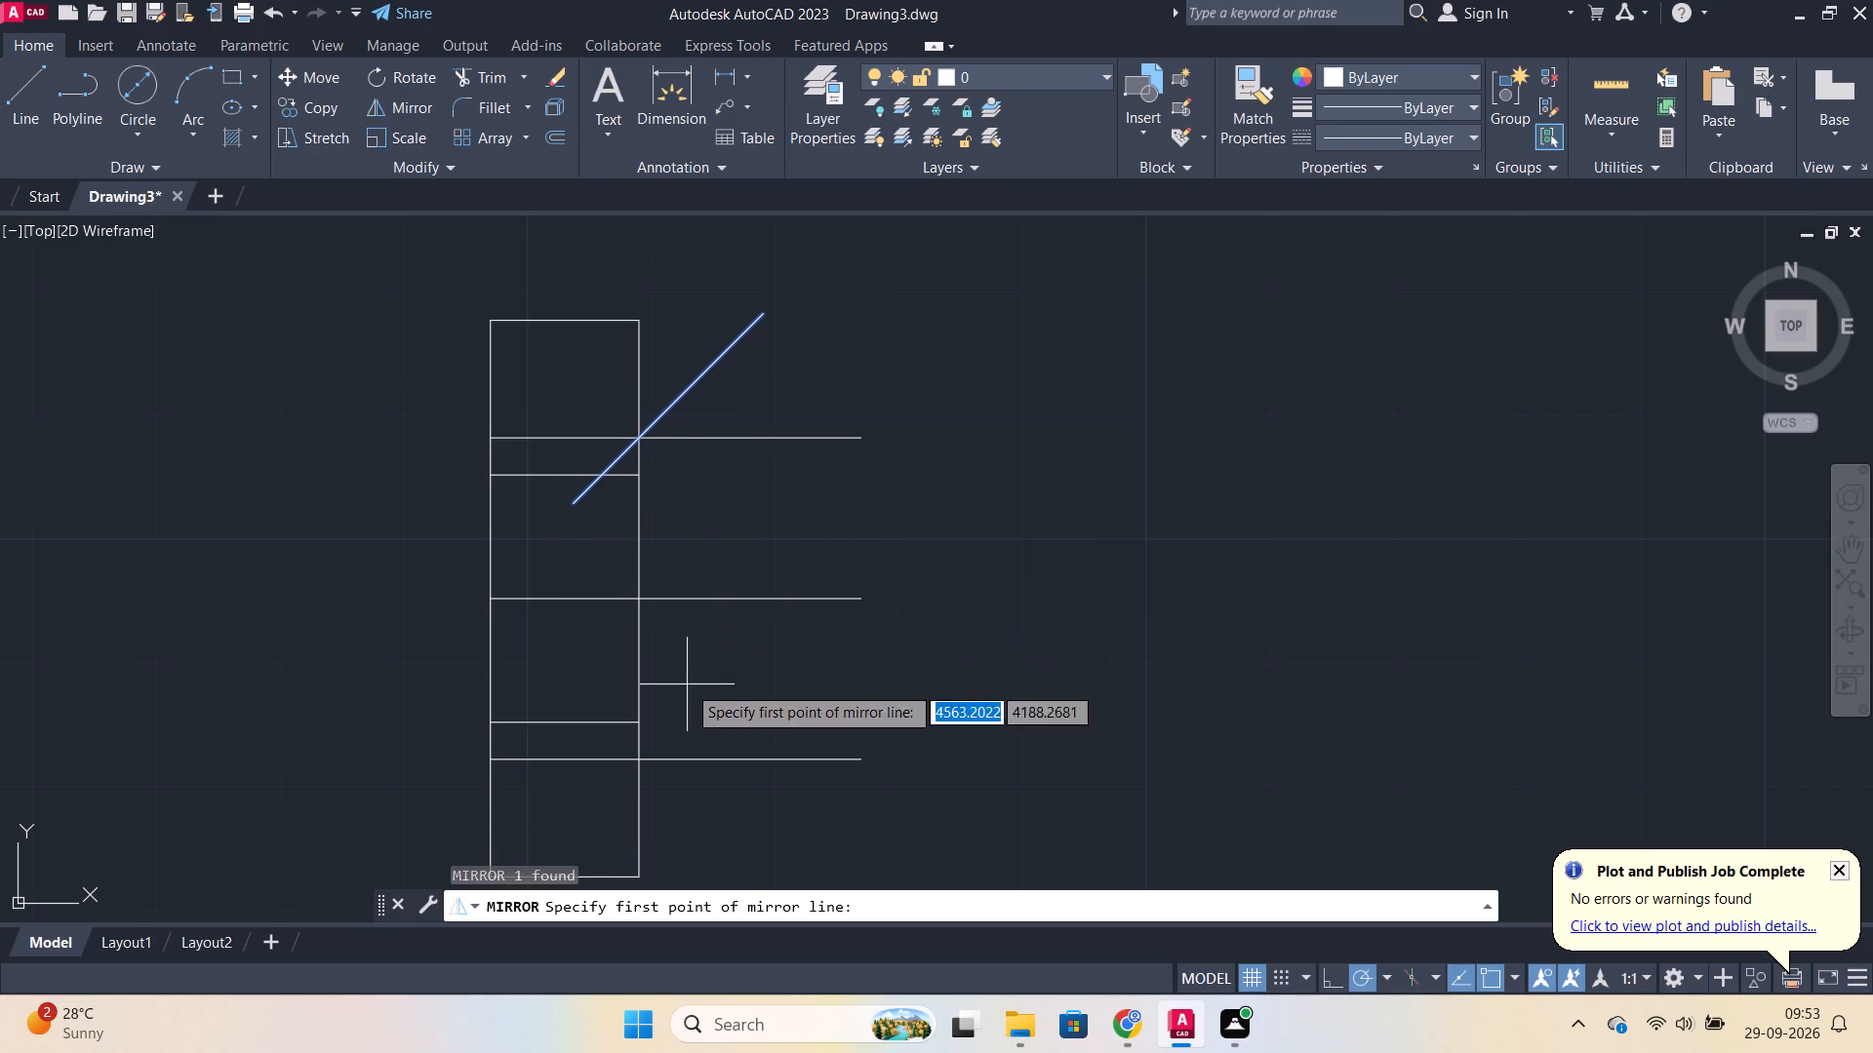
pyautogui.click(640, 599)
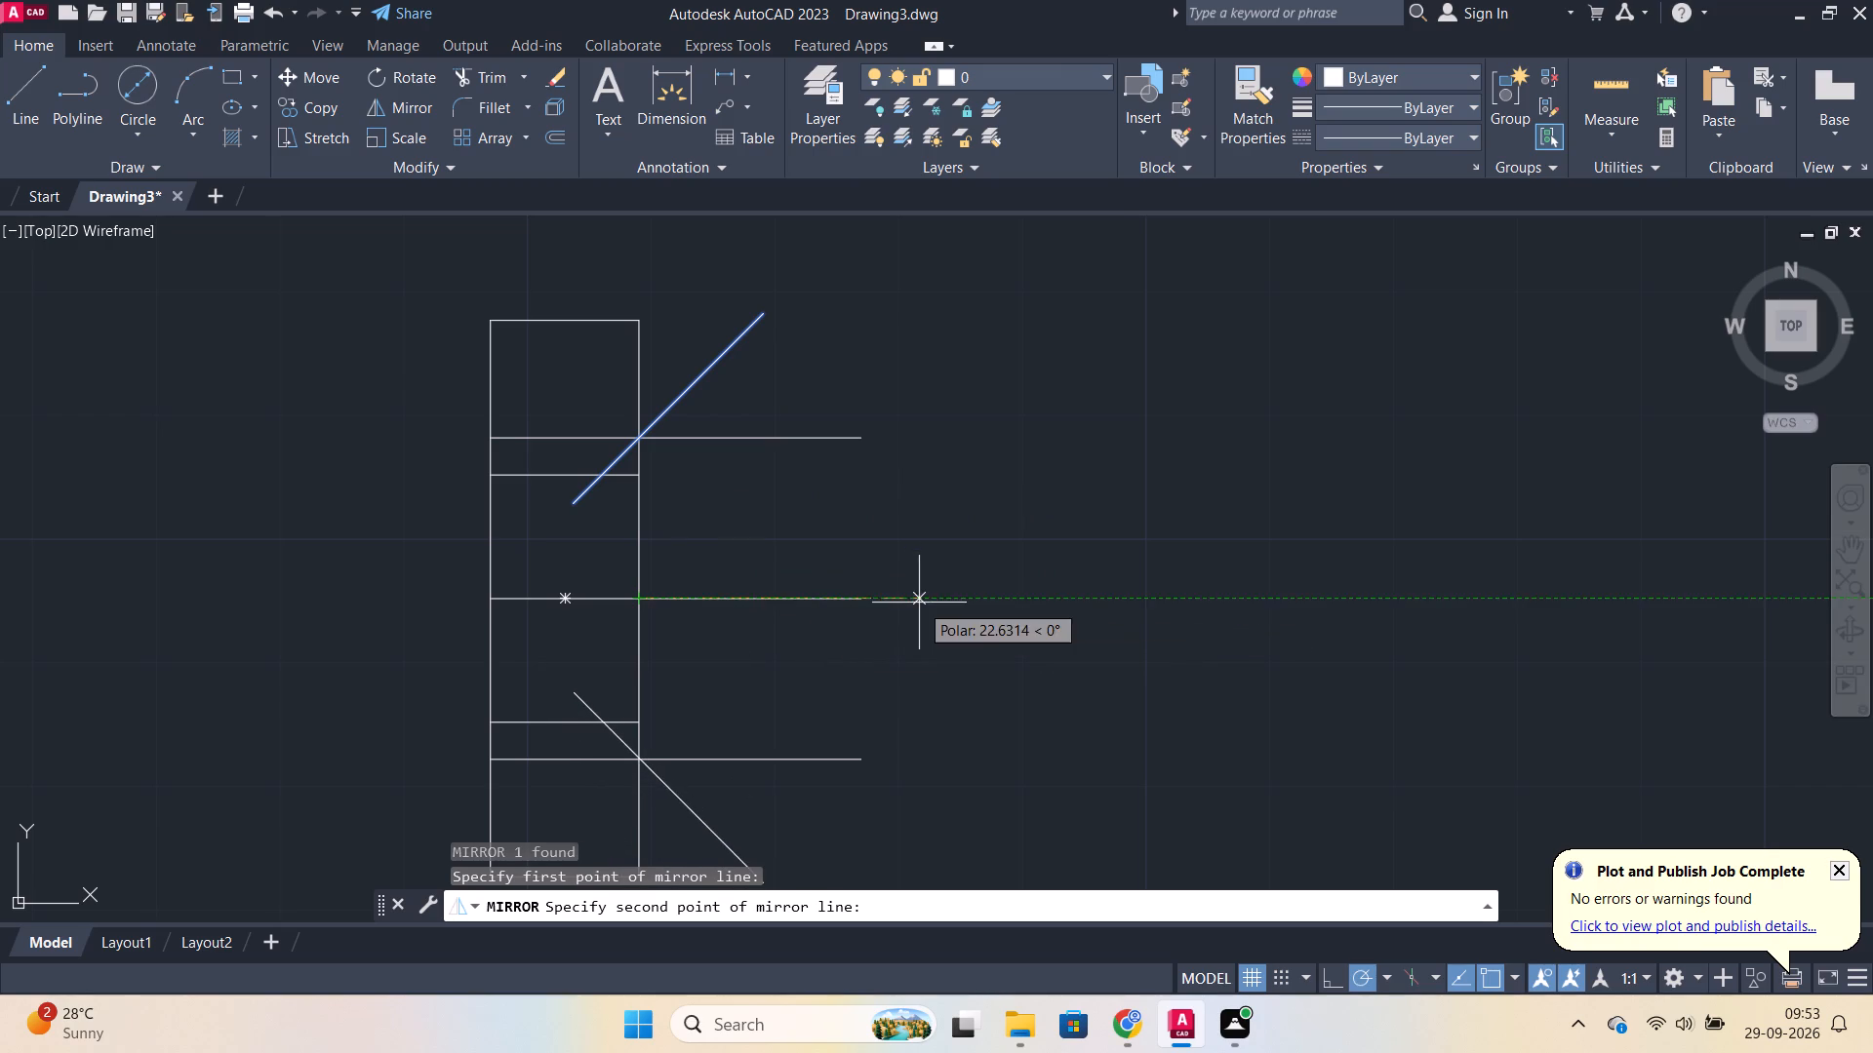
pyautogui.click(919, 603)
pyautogui.moveTo(959, 685); pyautogui.dragTo(919, 603)
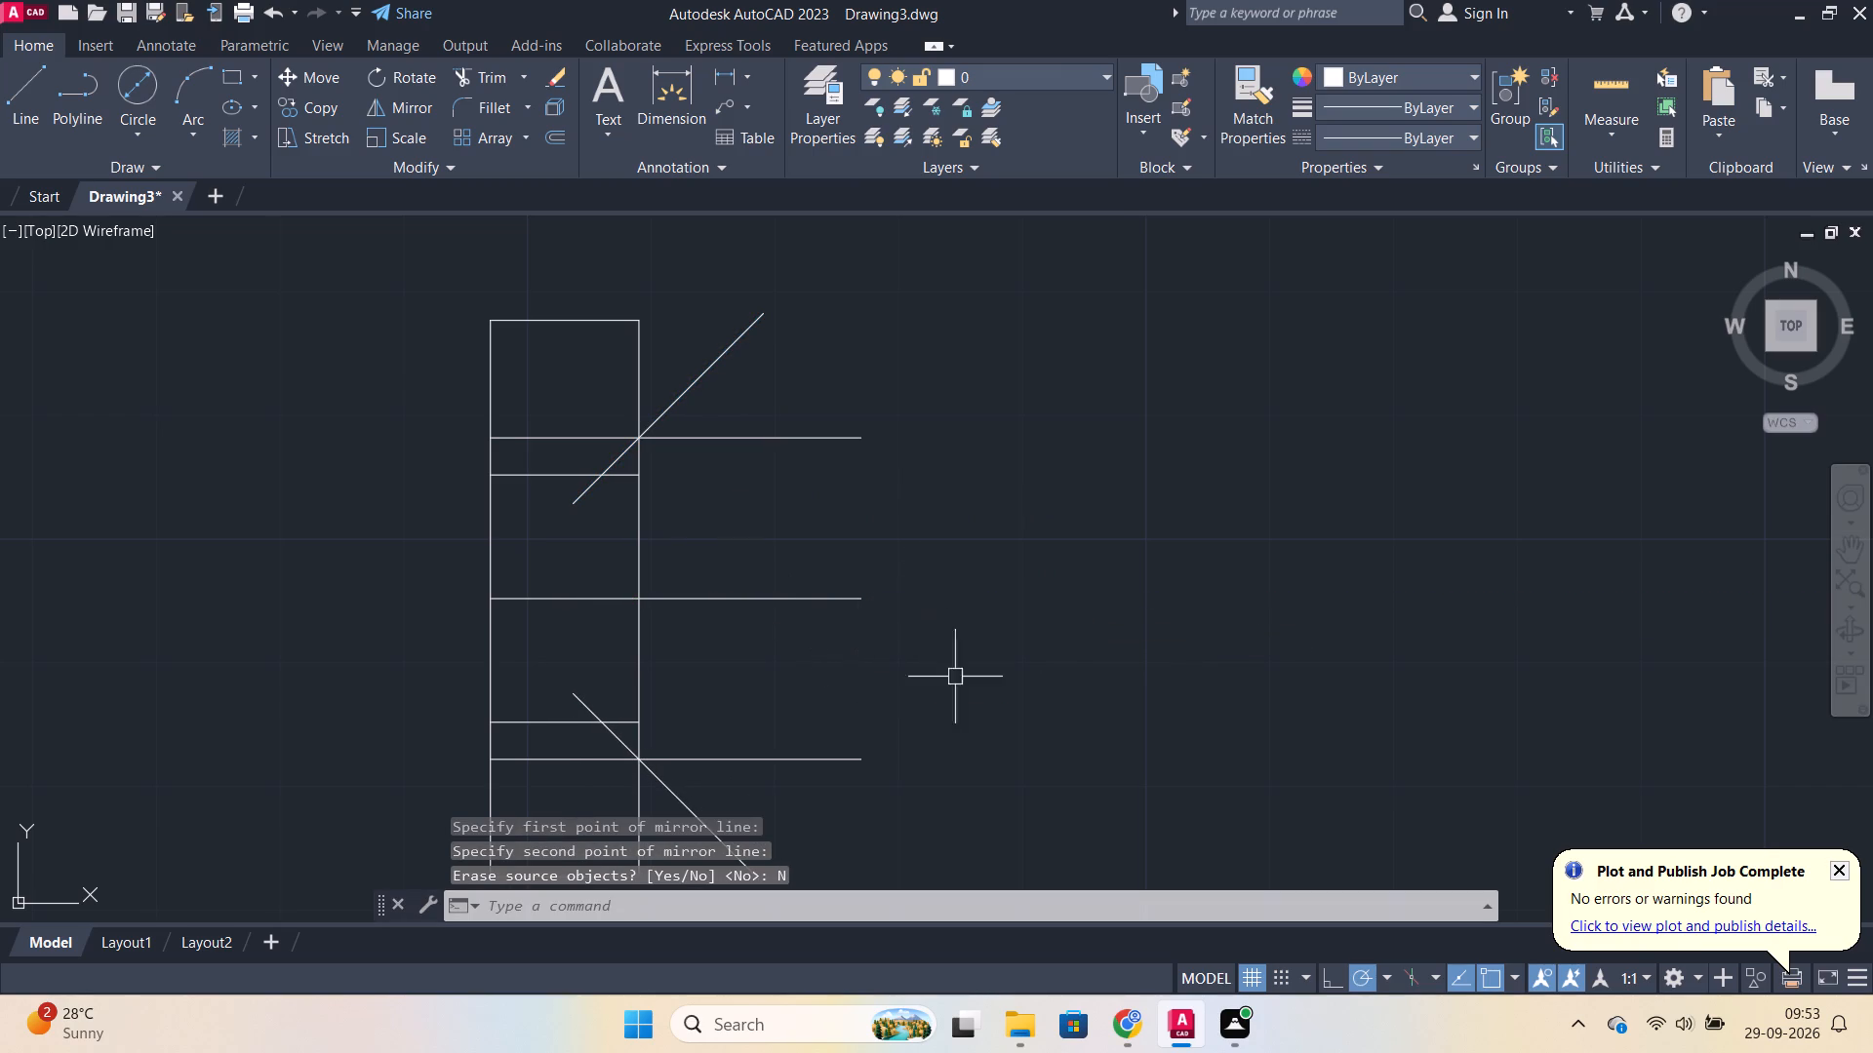
# Draw a vertical line joining the points where the two diagonals cross the 10-offset lines.
pyautogui.moveTo(1038, 688); pyautogui.dragTo(1103, 510, button='middle')
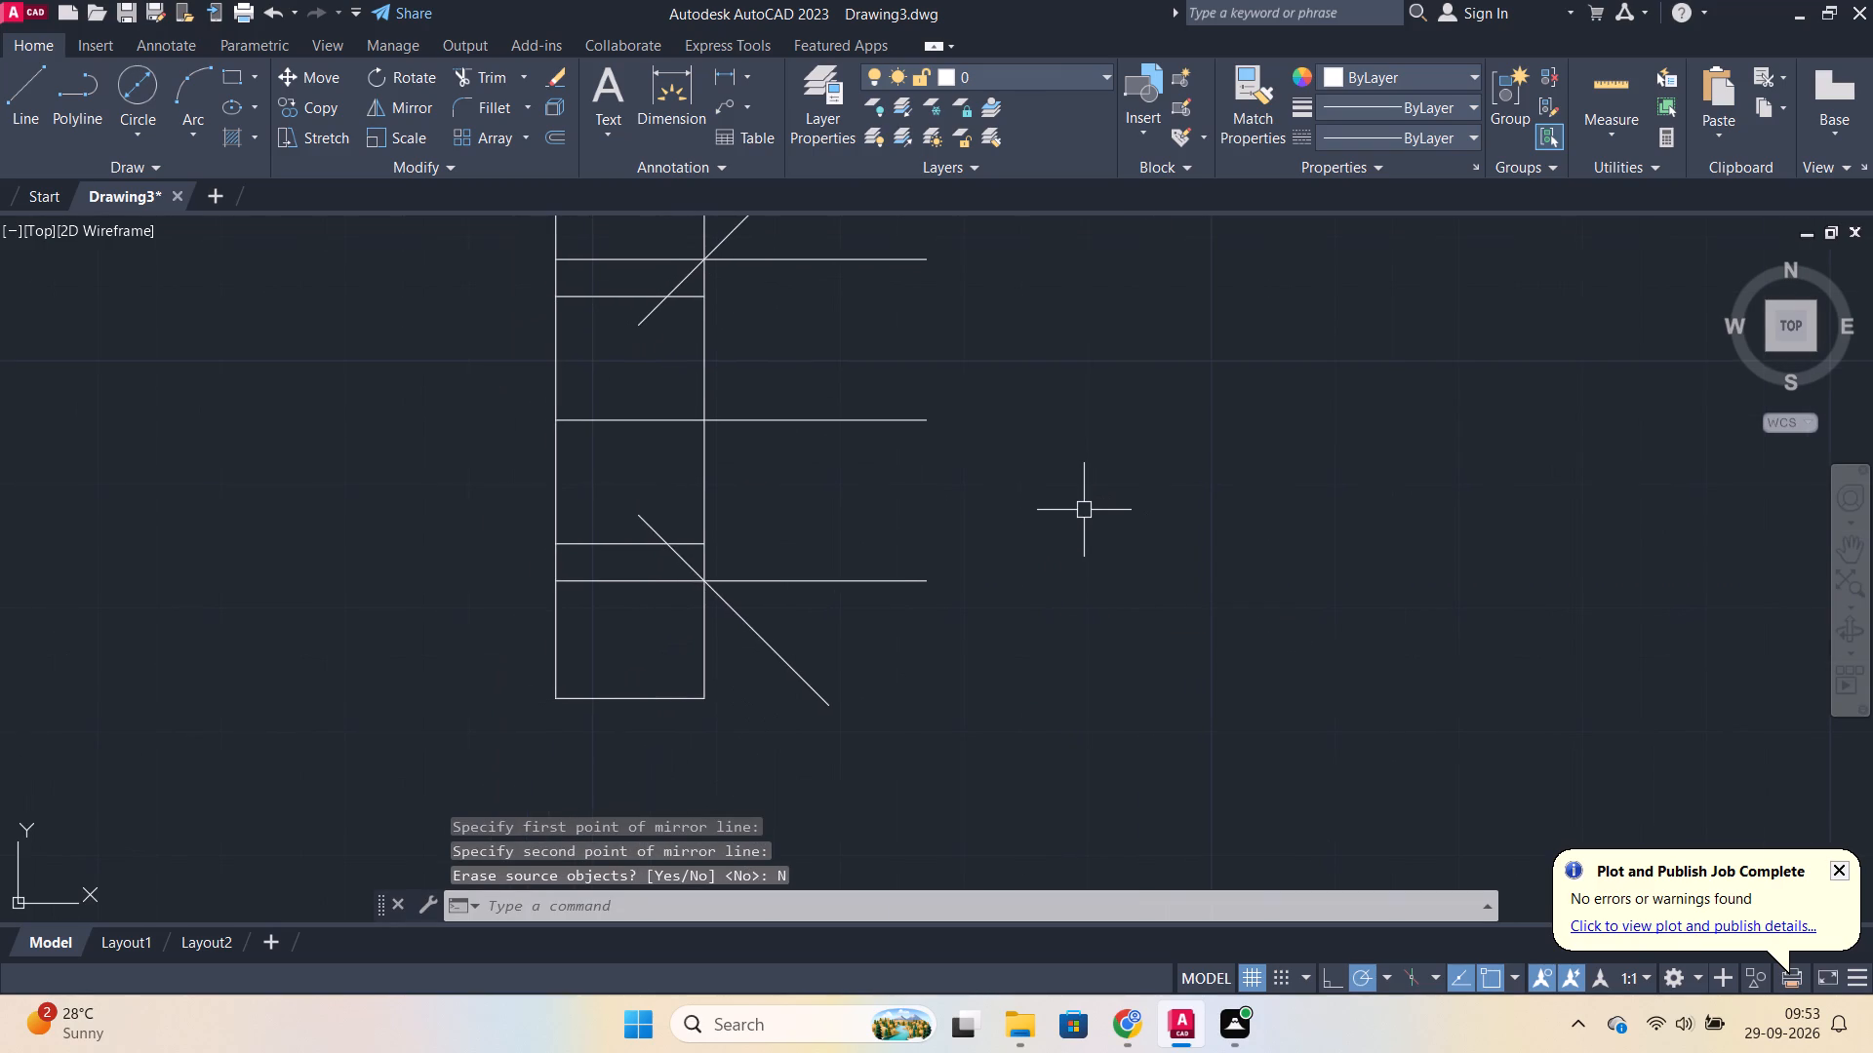
pyautogui.press('l')
pyautogui.press('Return')
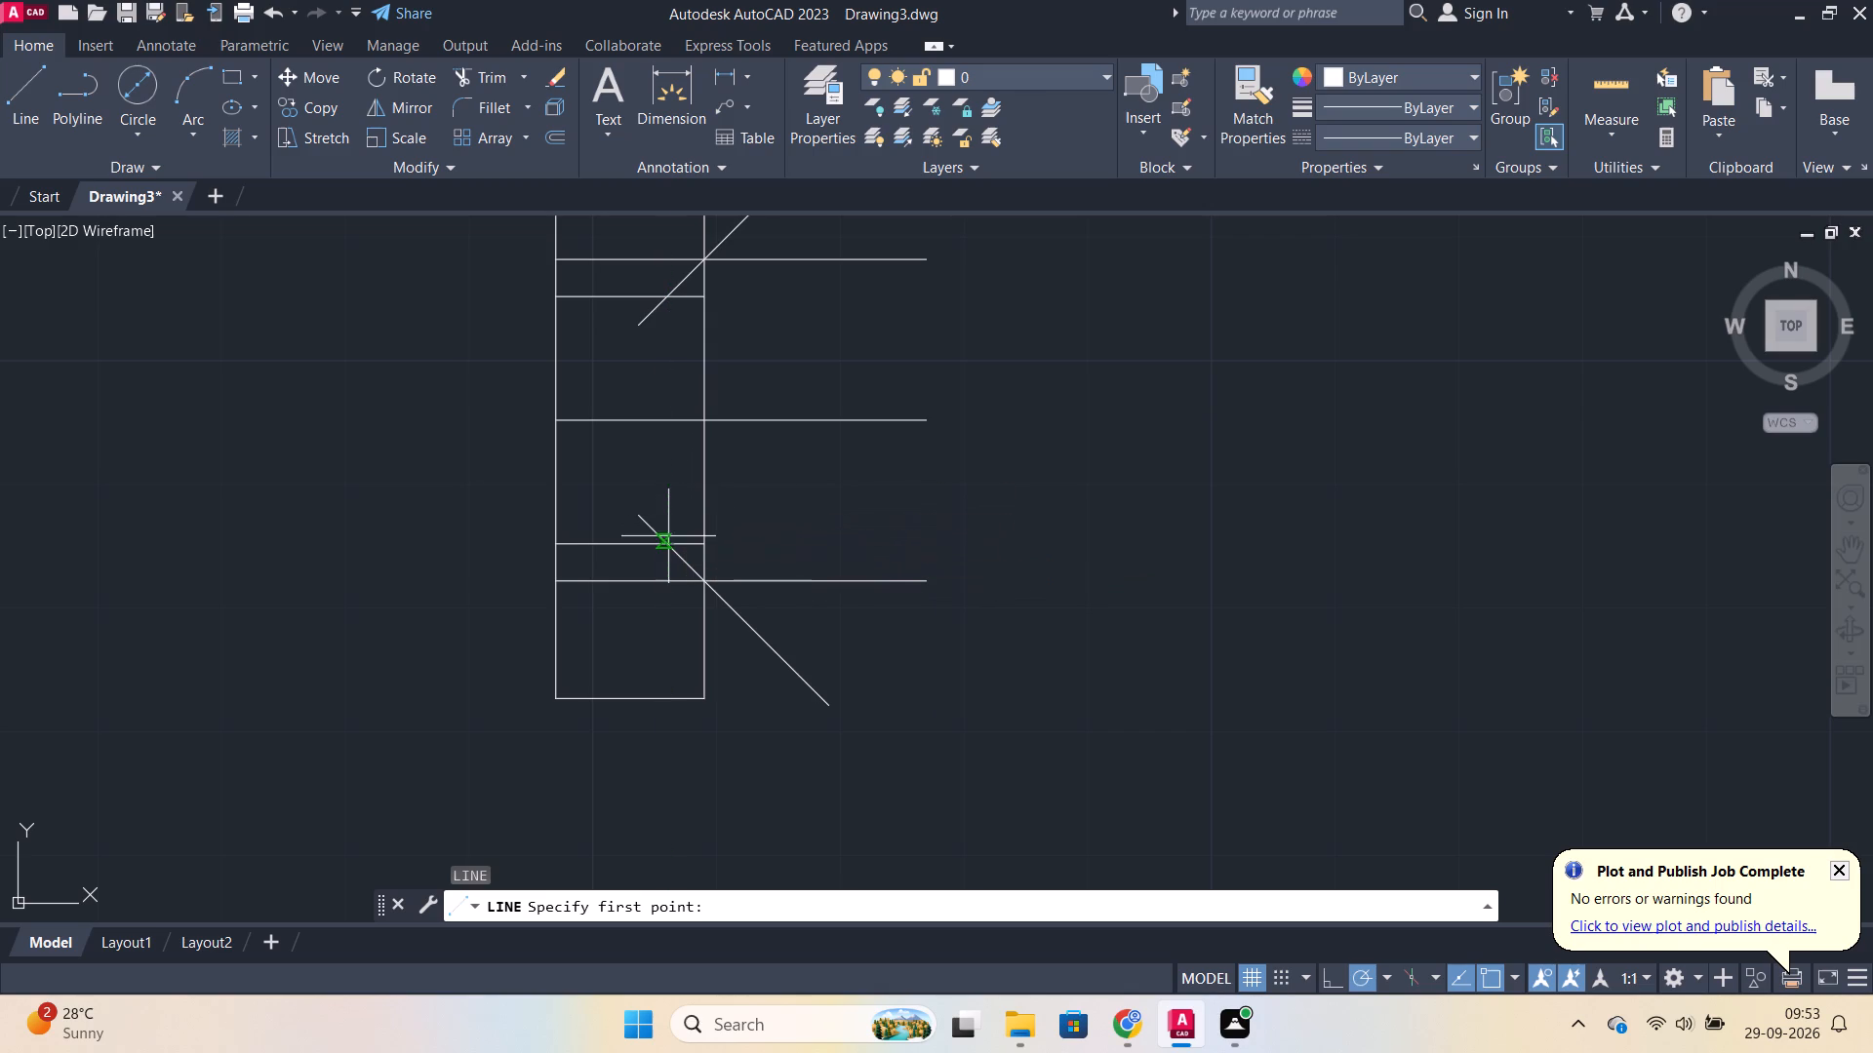
pyautogui.click(668, 543)
pyautogui.click(663, 300)
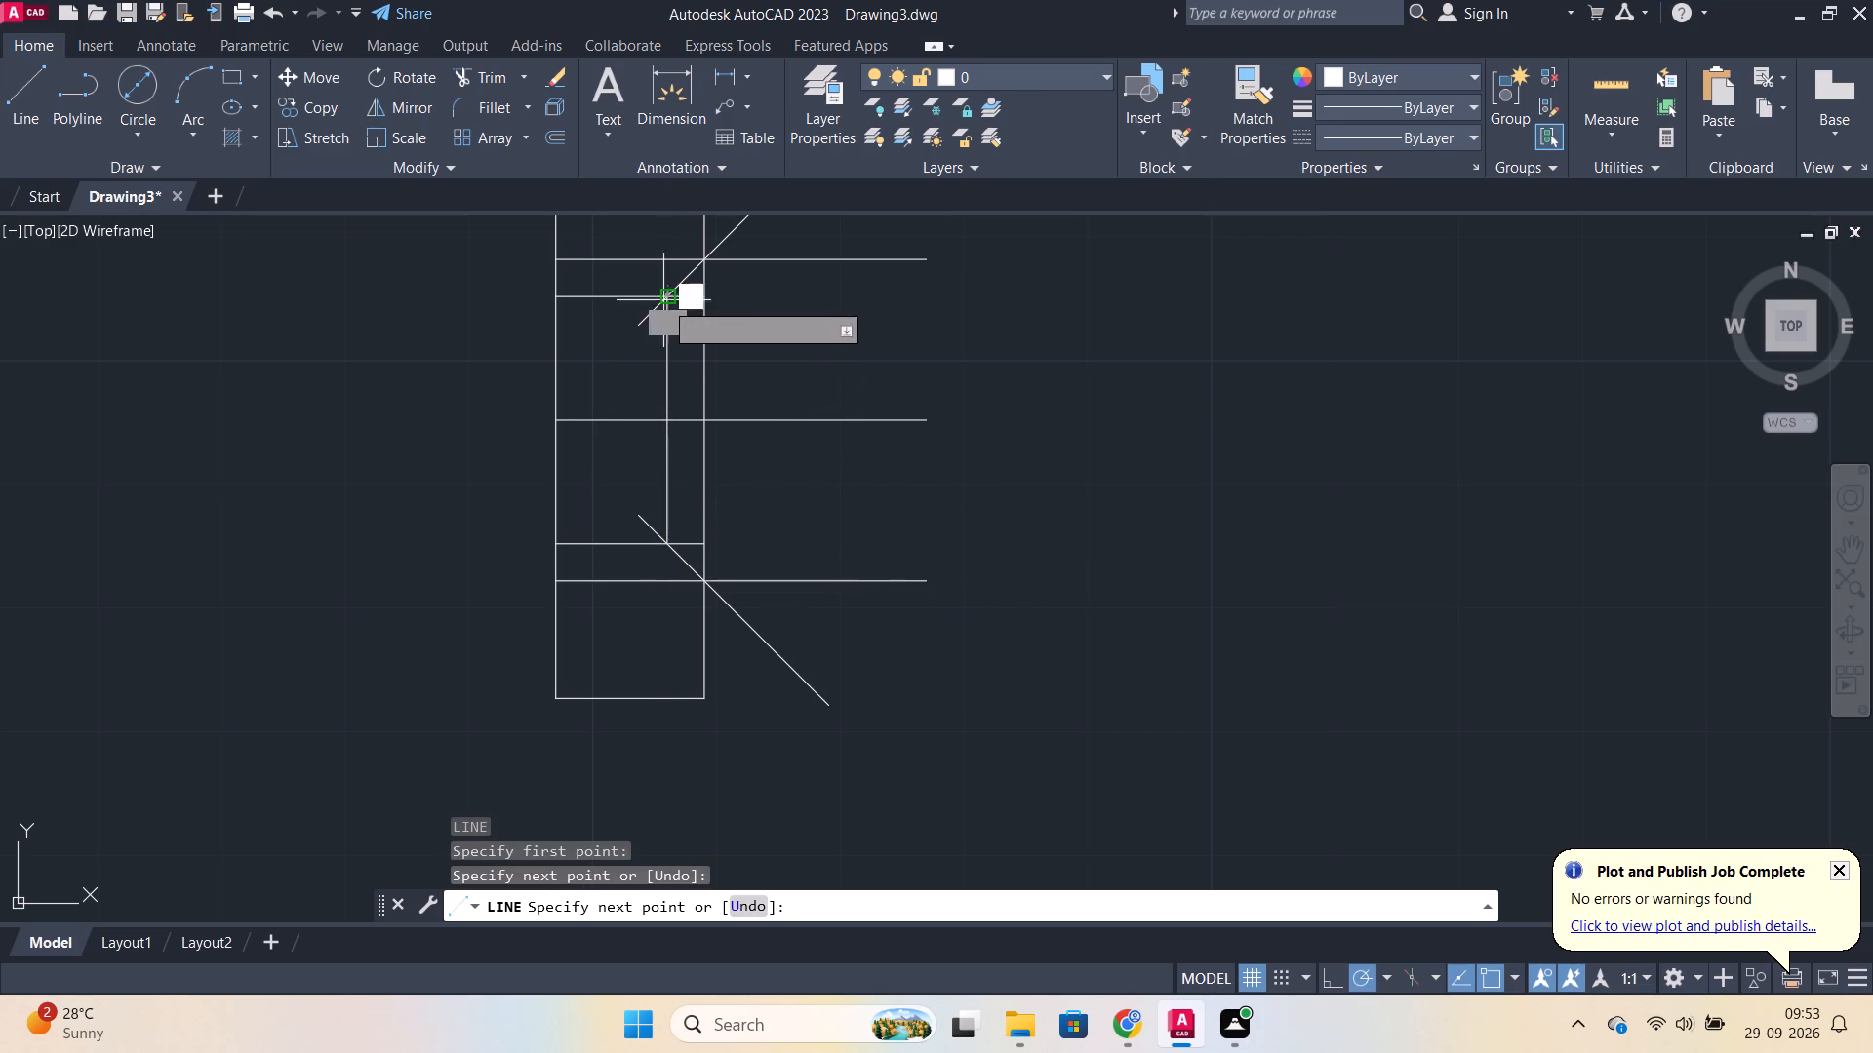
pyautogui.press('Escape')
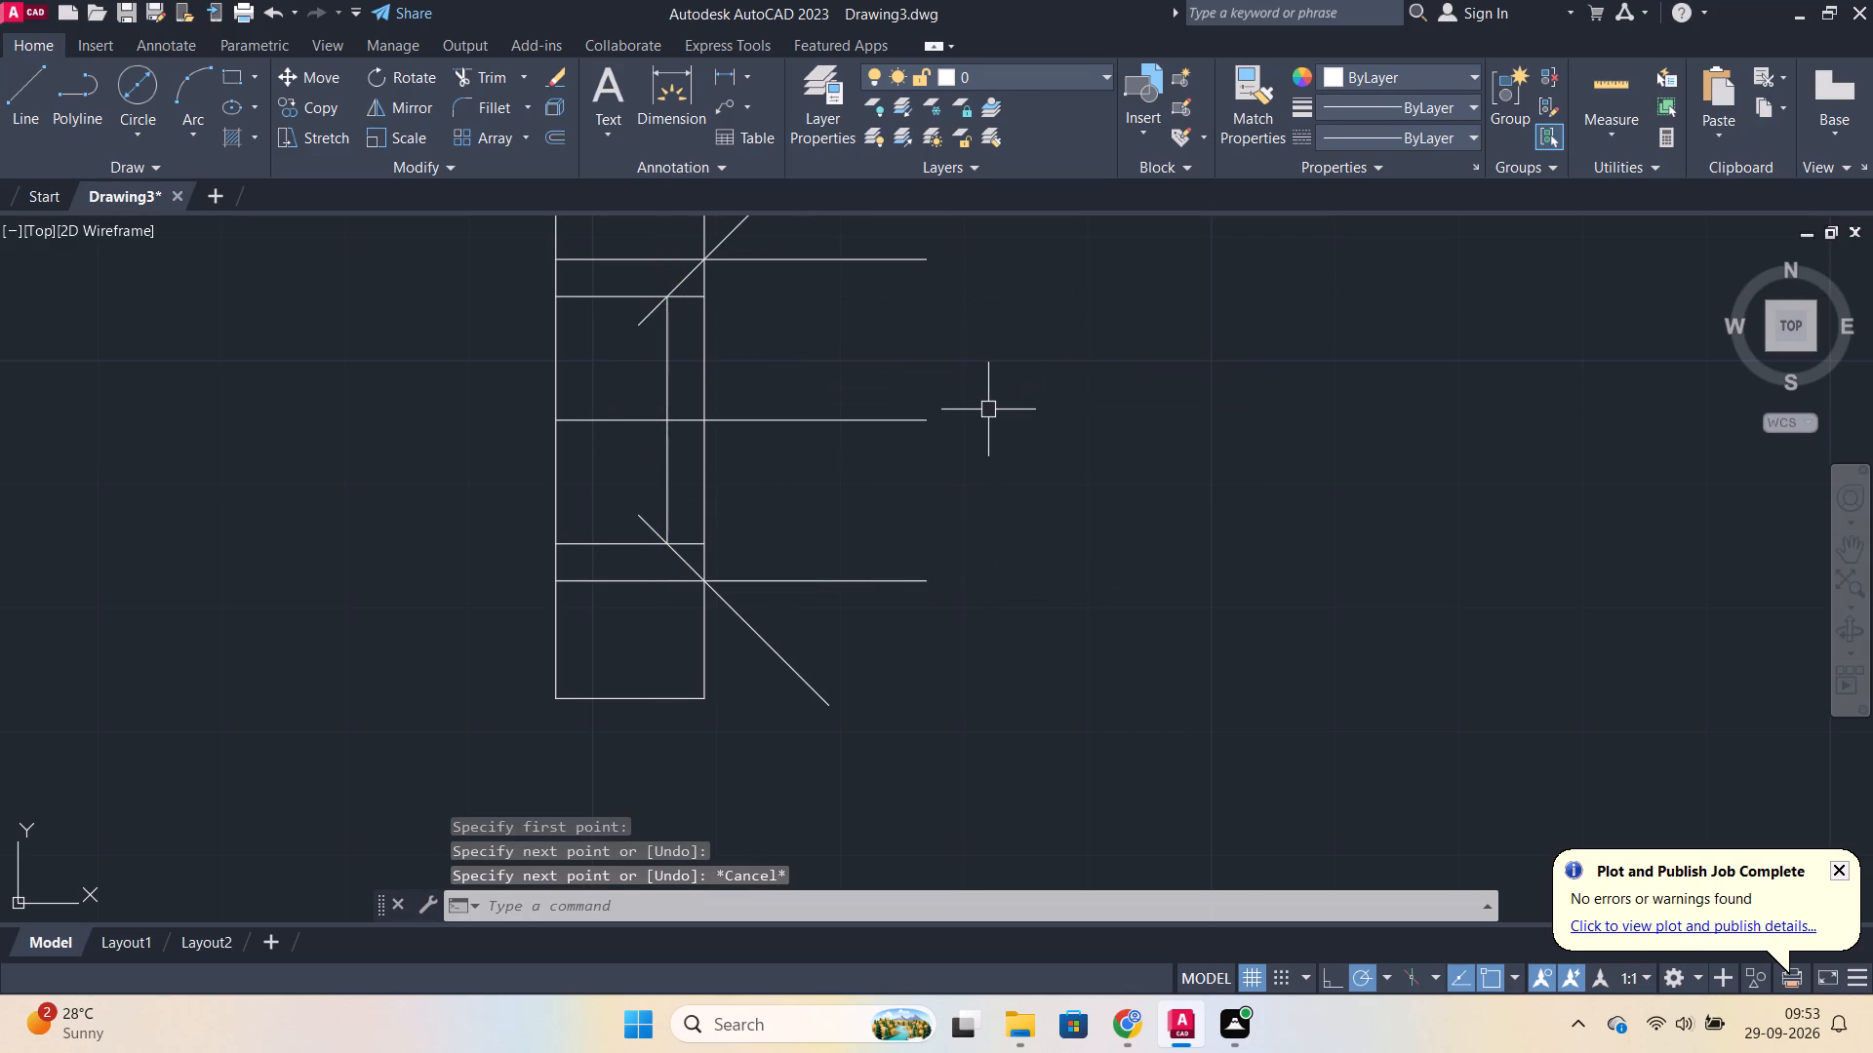
# Trim the diagonals' inner ends and the parts of both 10-offset lines between the new vertical line and the rectangle's right side.
pyautogui.write('TR')
pyautogui.press('Return')
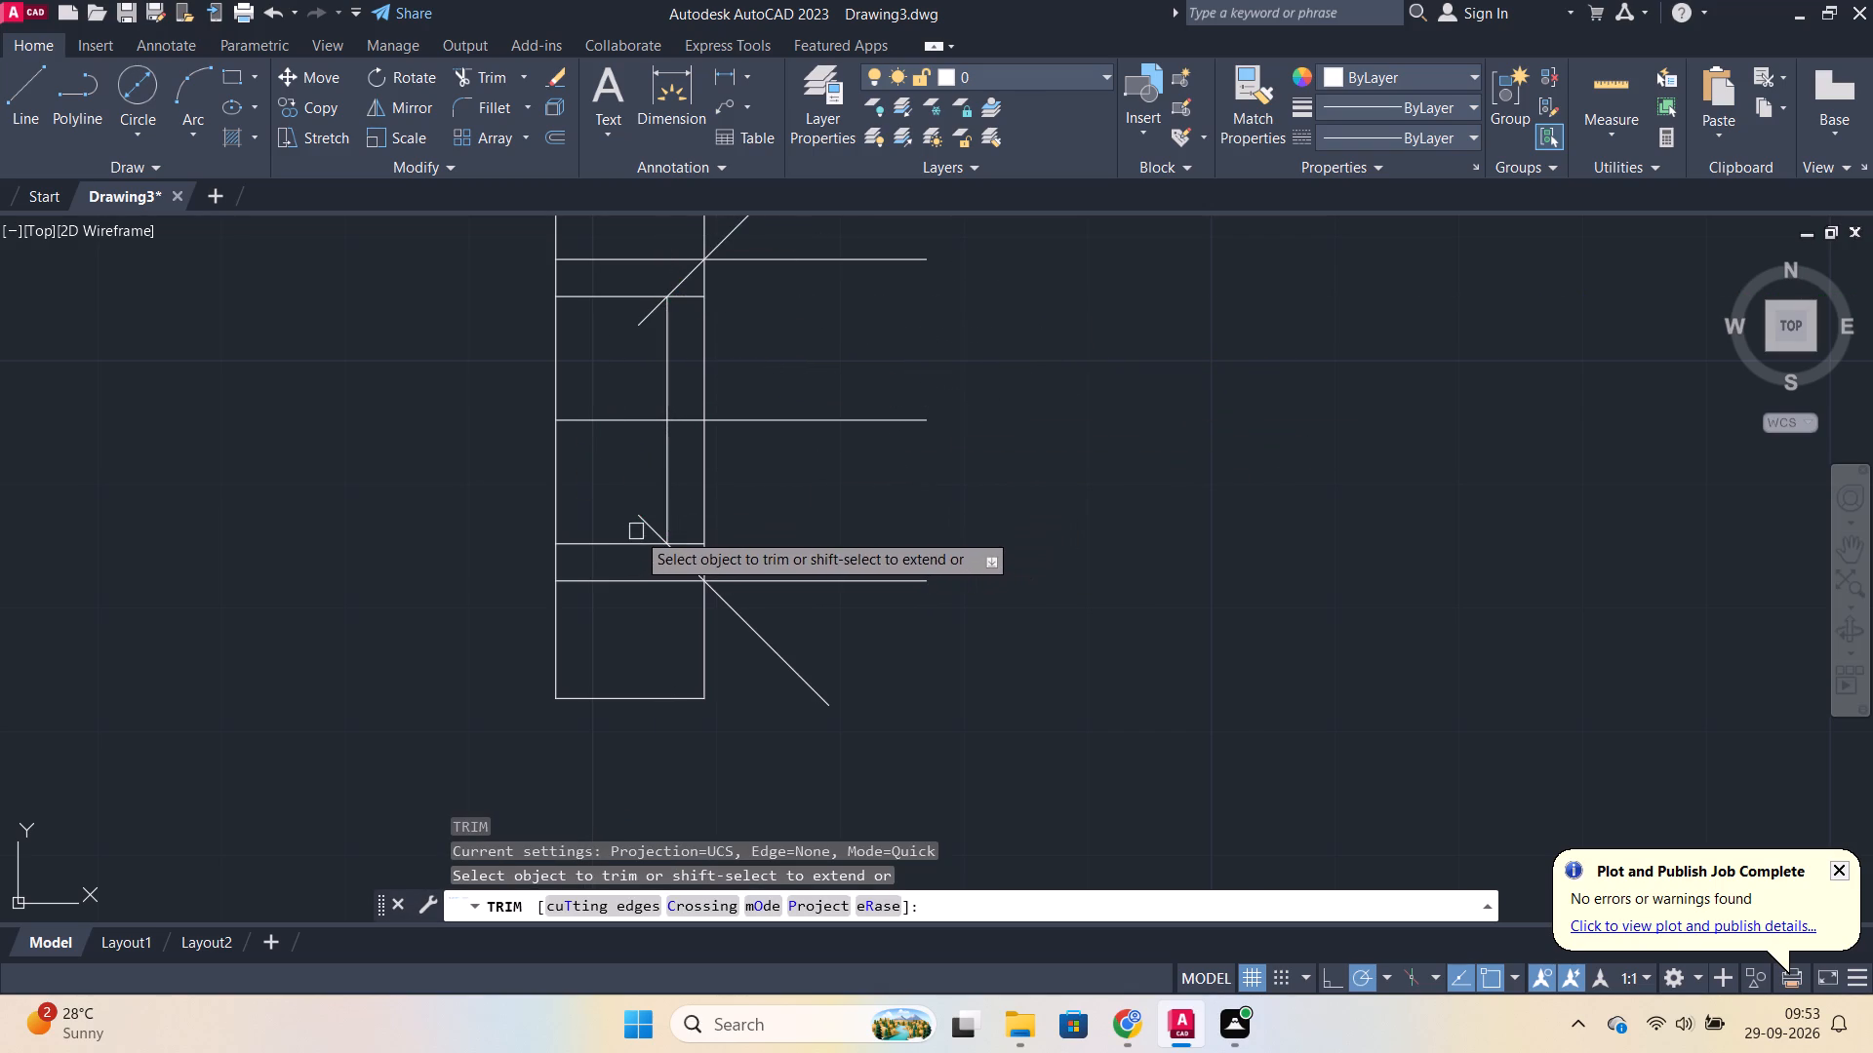
pyautogui.click(644, 526)
pyautogui.click(637, 324)
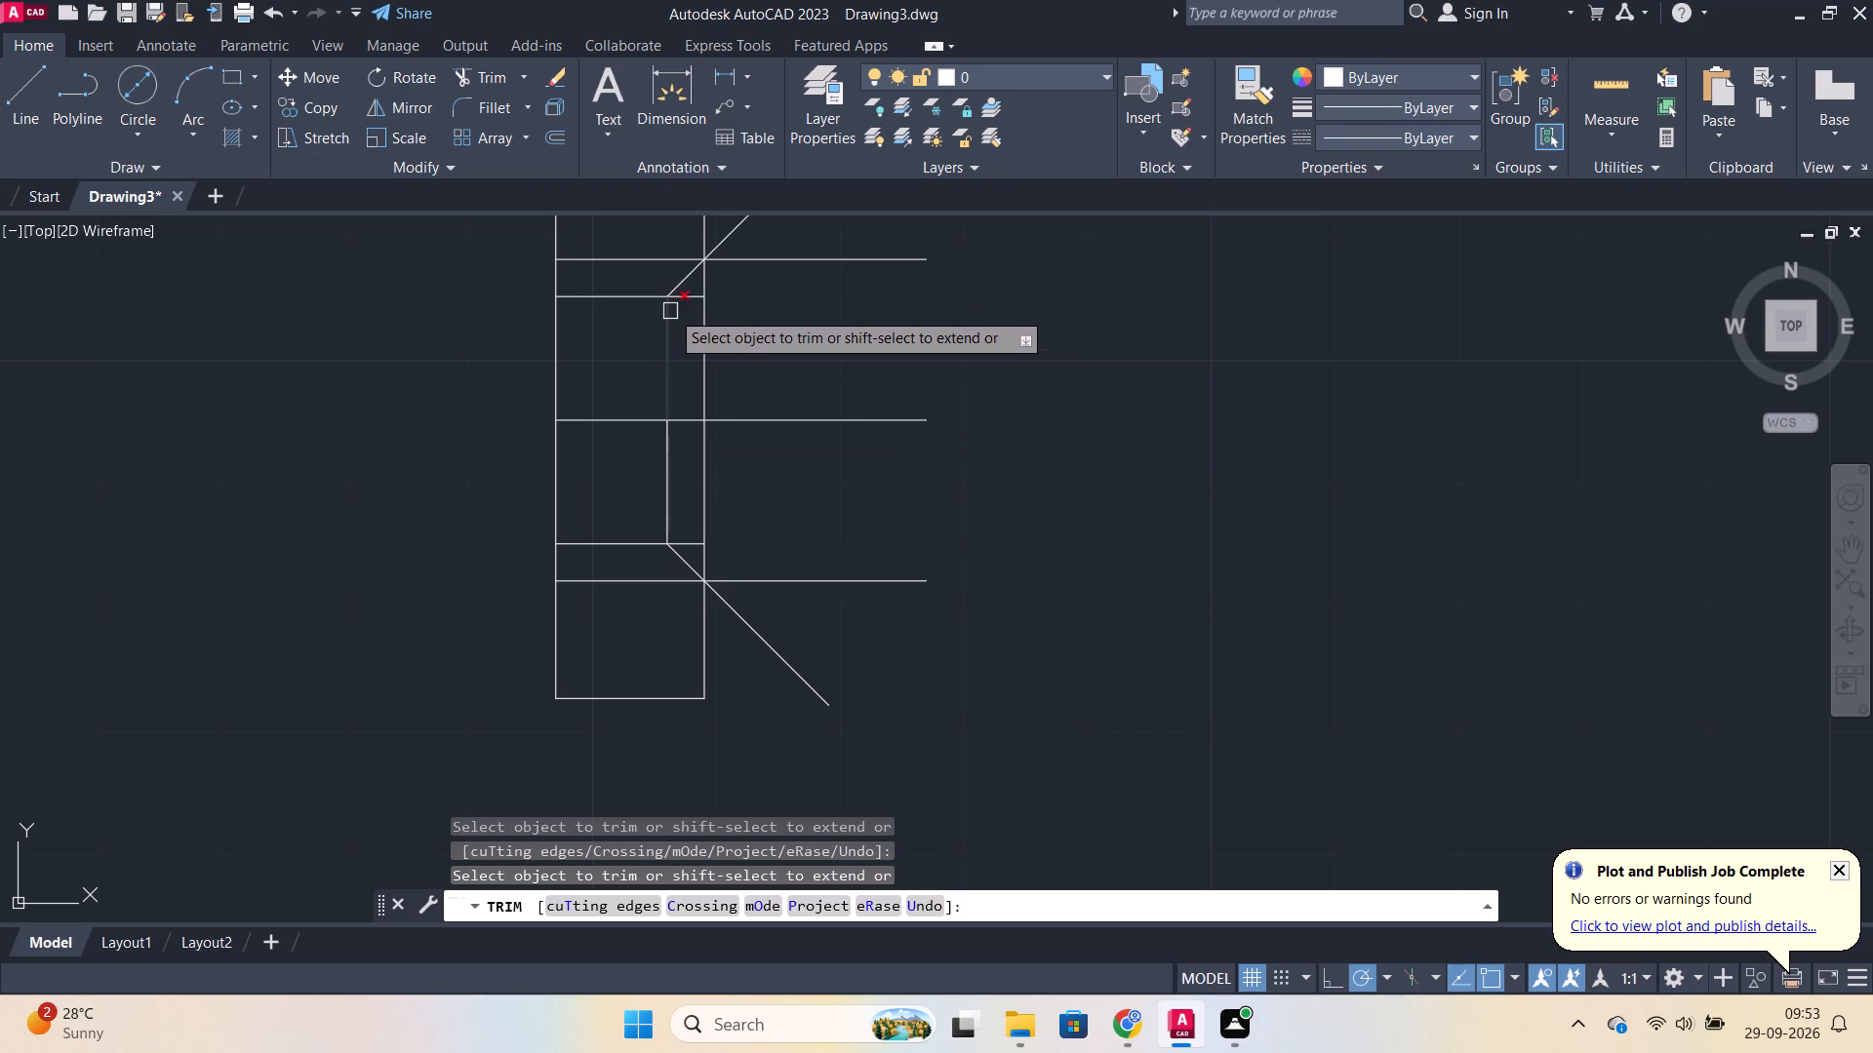
pyautogui.click(682, 300)
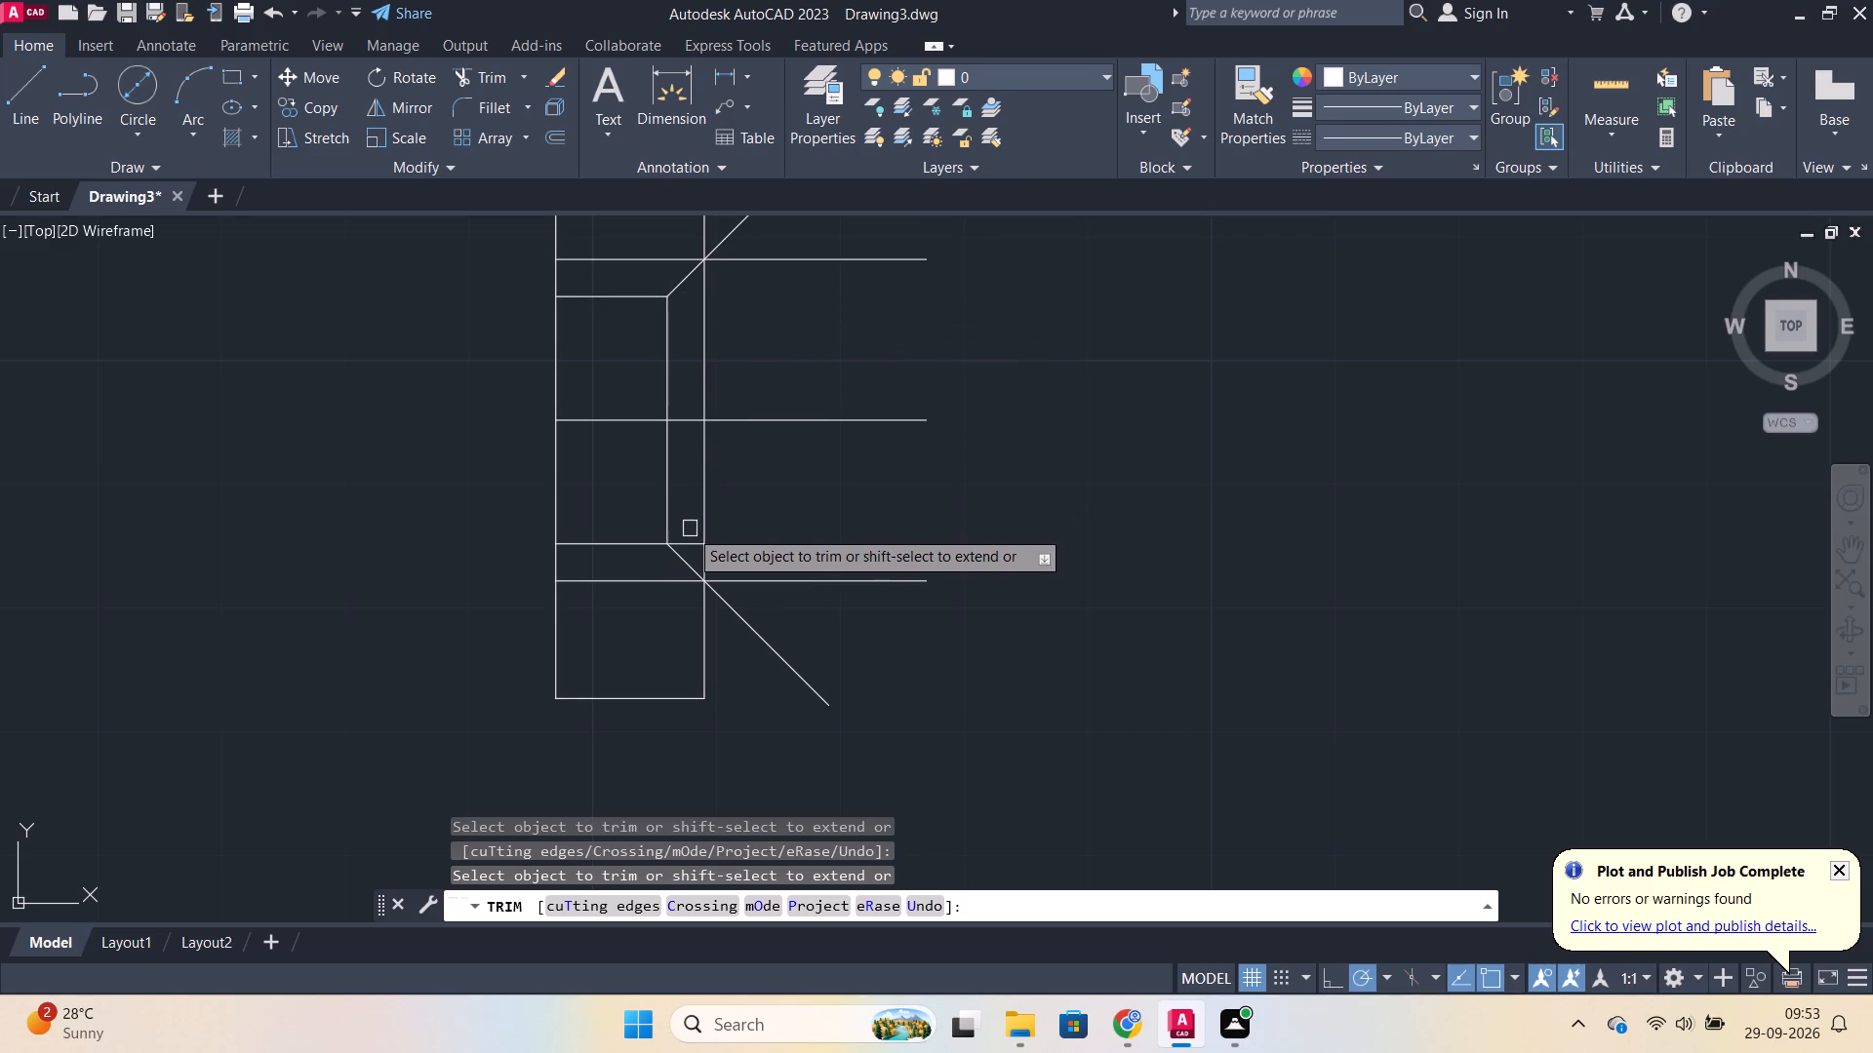
pyautogui.click(689, 538)
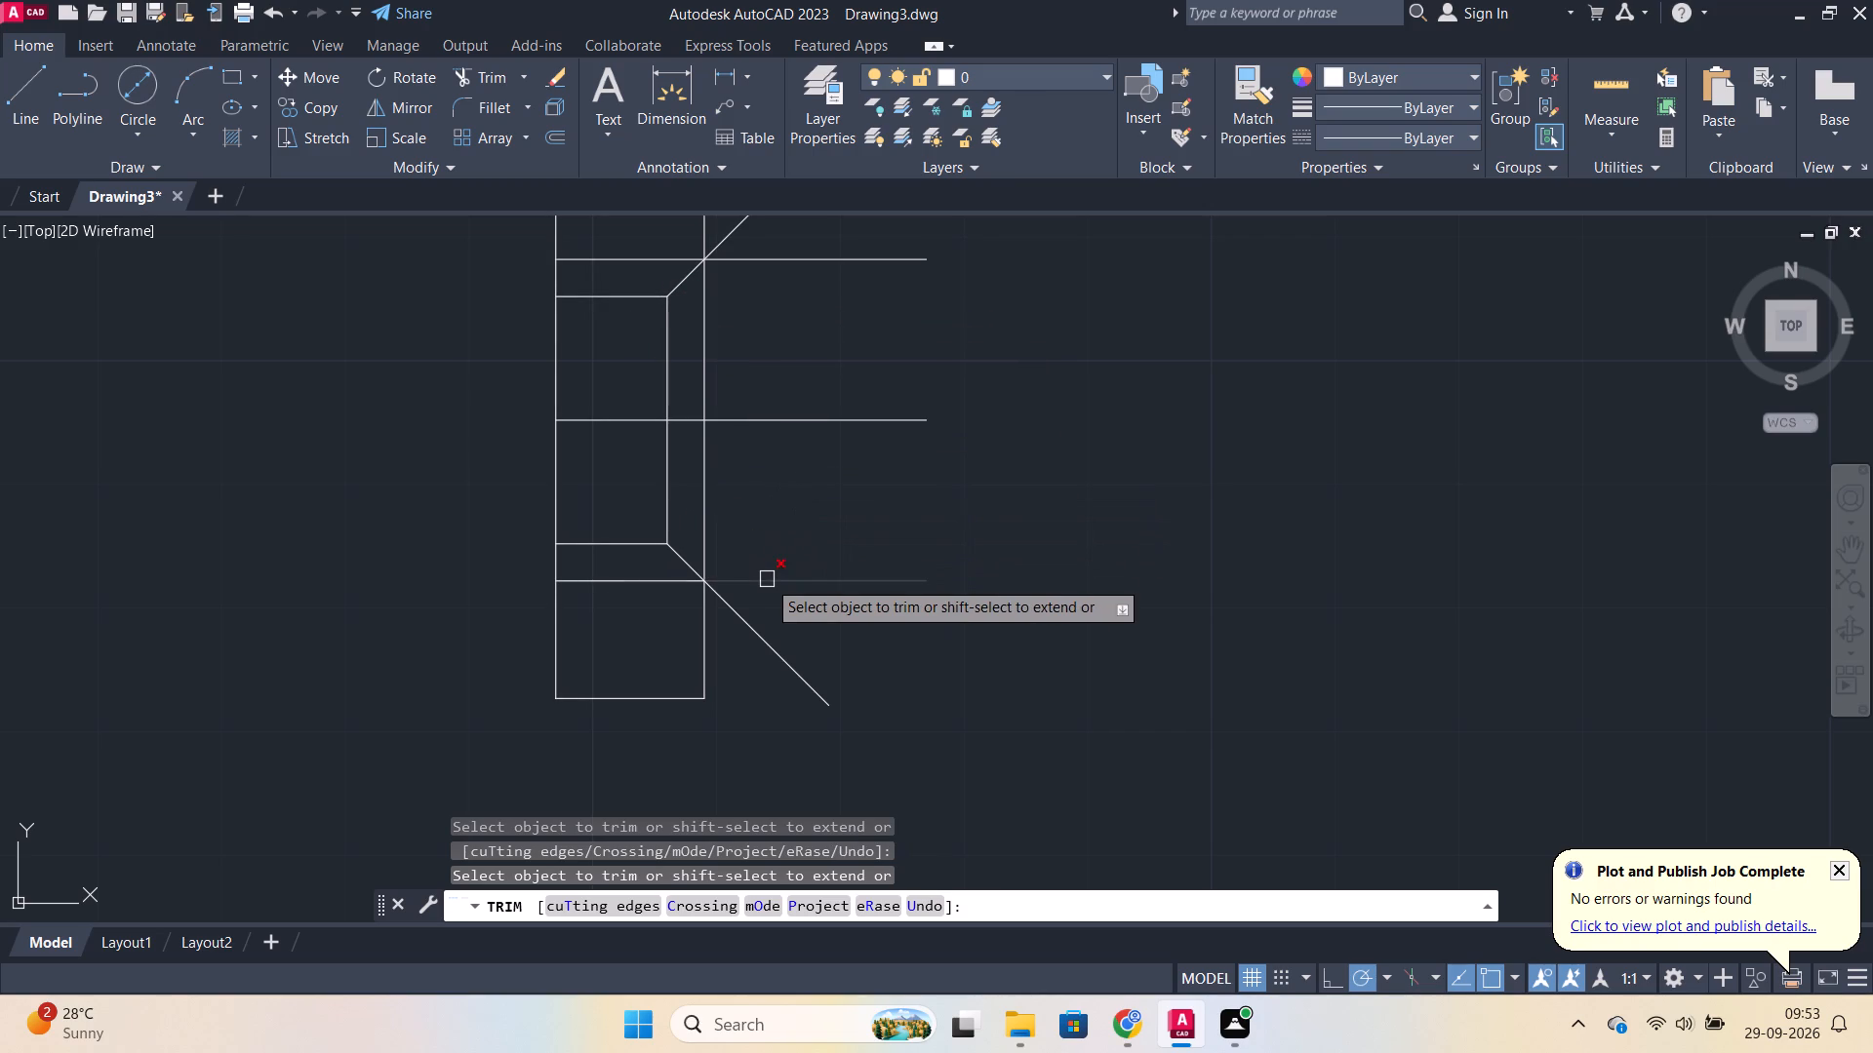
# Remove both 13-offset horizontal lines, outside and inside the rectangle, with Trim.
pyautogui.click(767, 579)
pyautogui.moveTo(853, 551); pyautogui.dragTo(851, 740, button='middle')
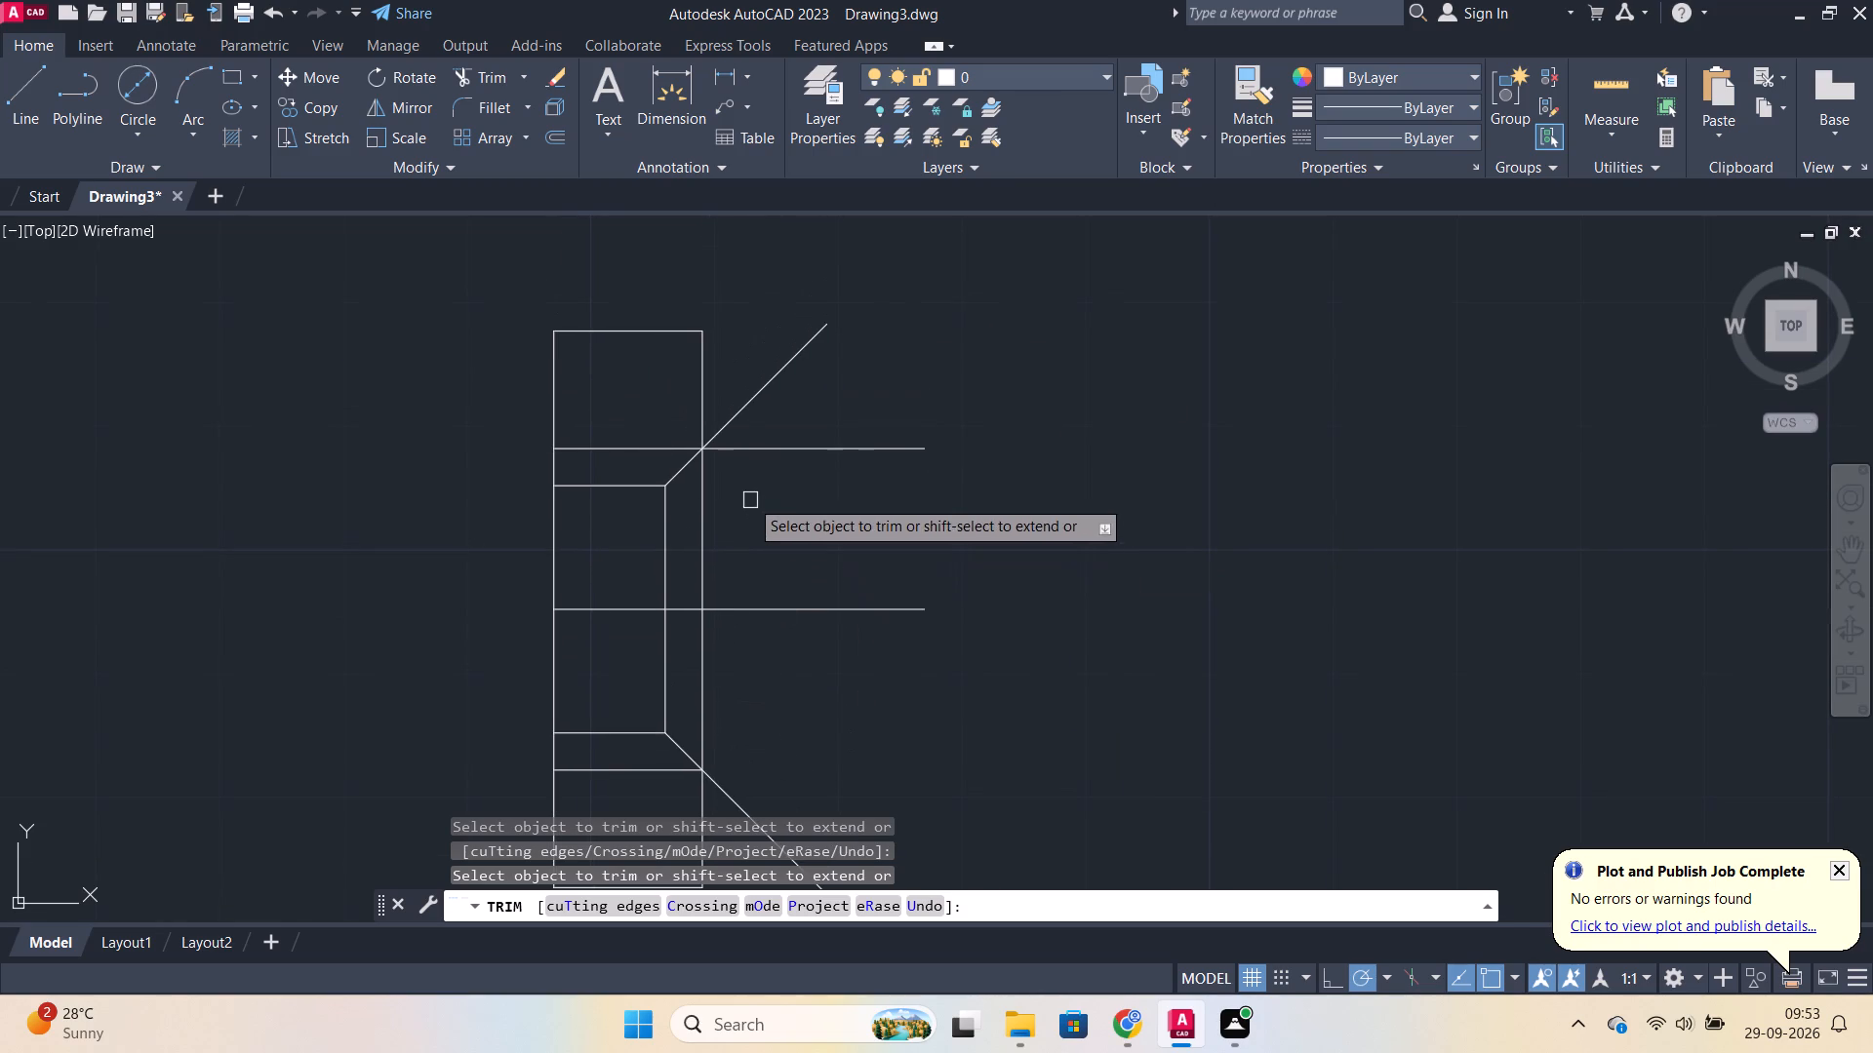
pyautogui.click(733, 452)
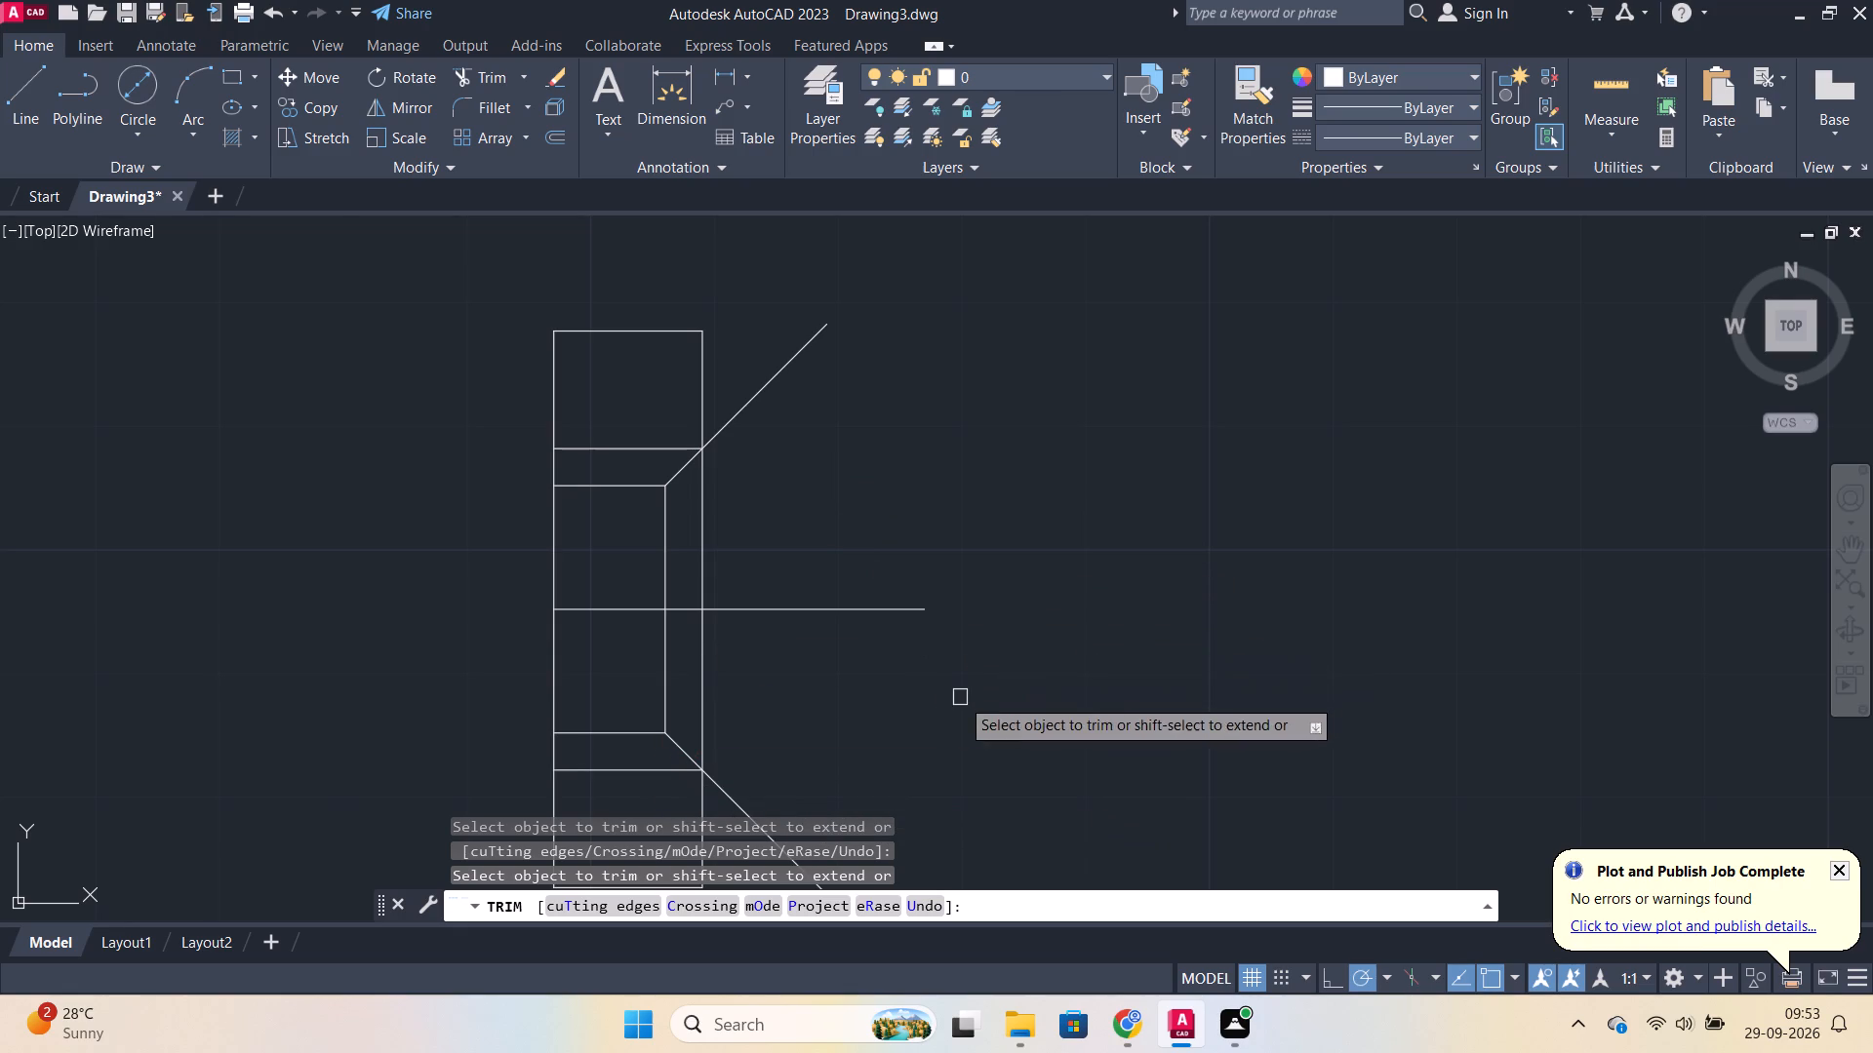
pyautogui.click(671, 447)
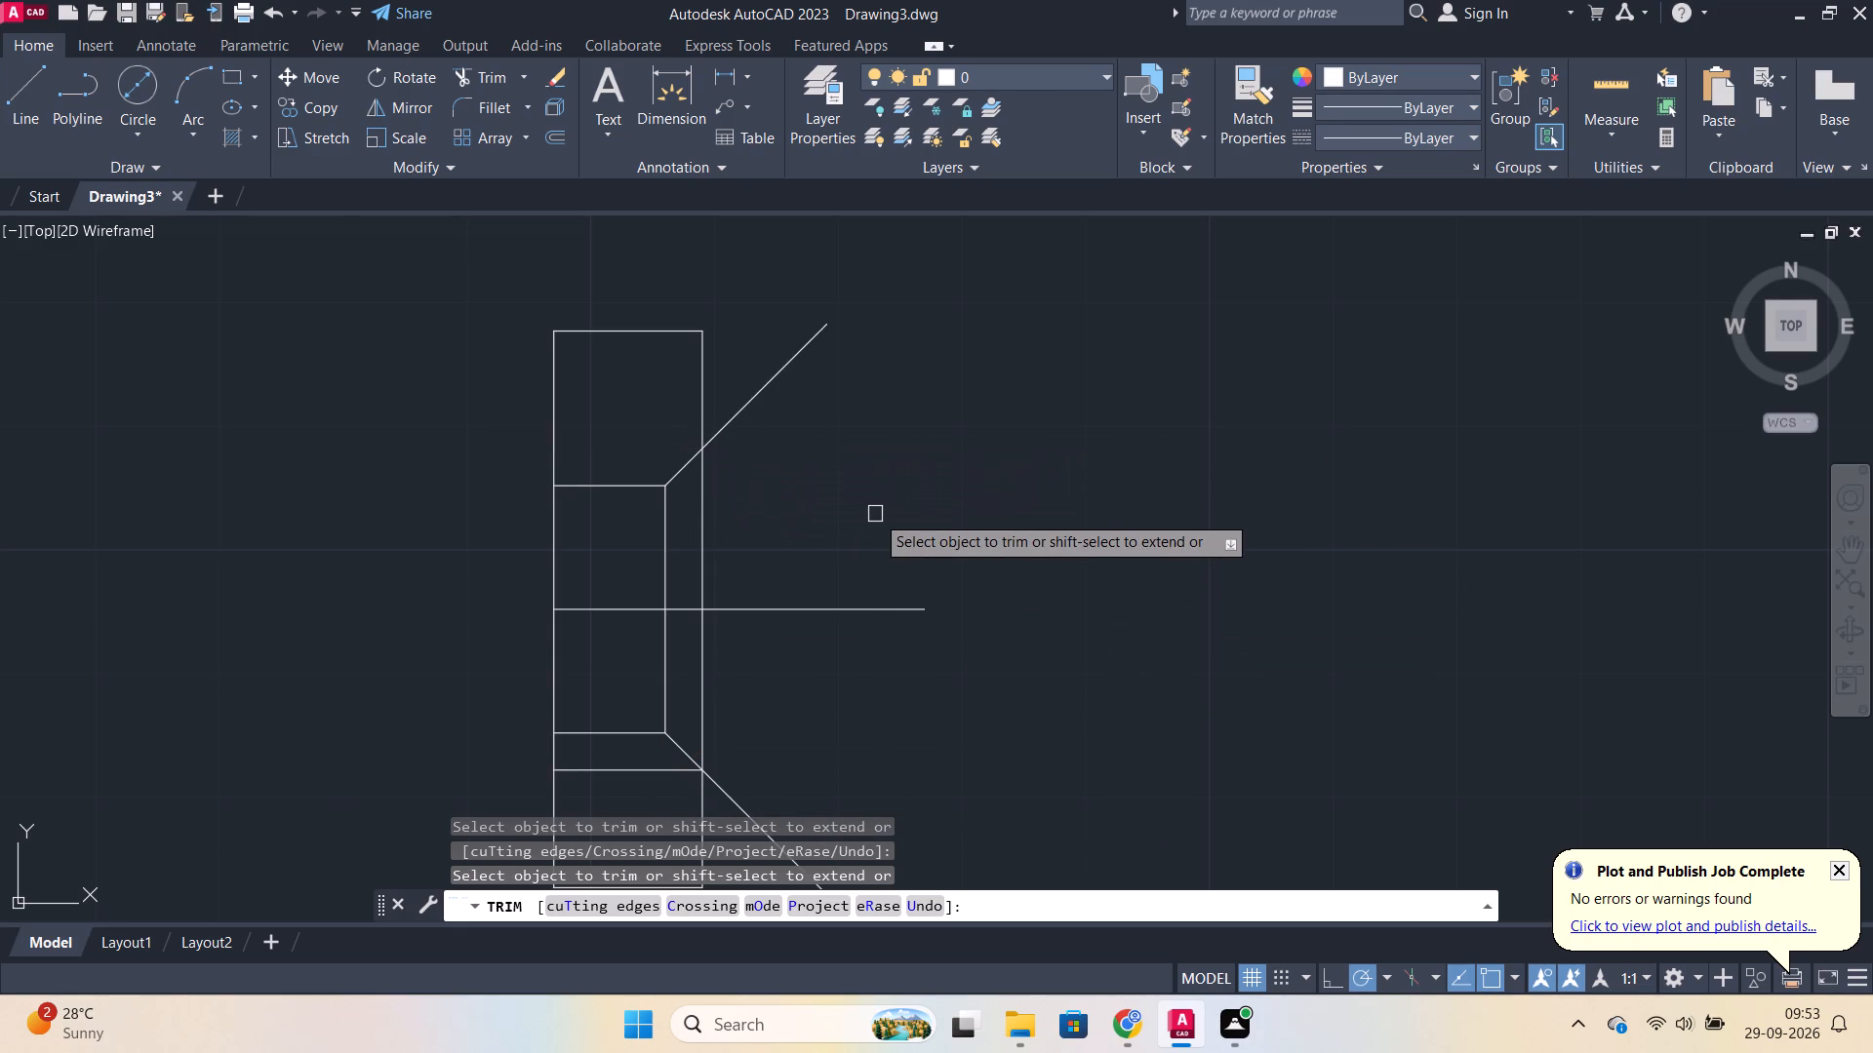
pyautogui.moveTo(1006, 596); pyautogui.dragTo(999, 479, button='middle')
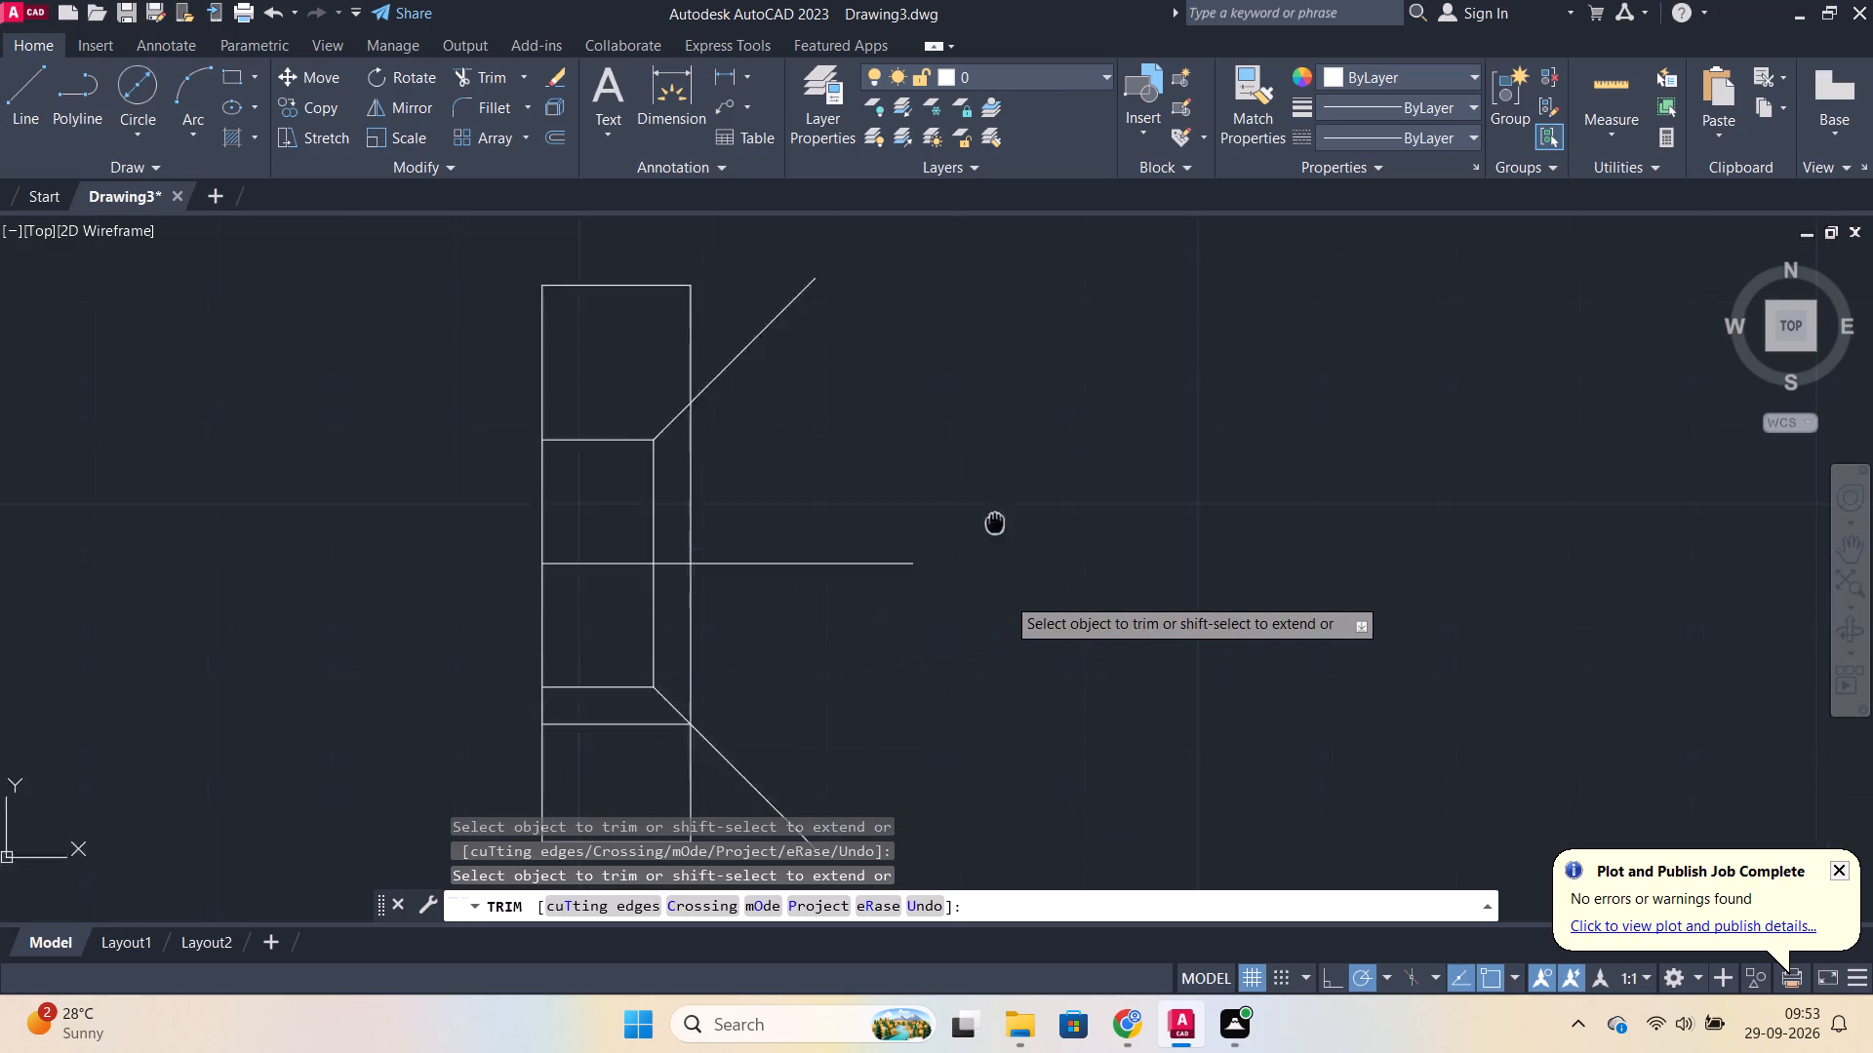
pyautogui.moveTo(999, 479); pyautogui.dragTo(999, 360, button='middle')
pyautogui.click(649, 540)
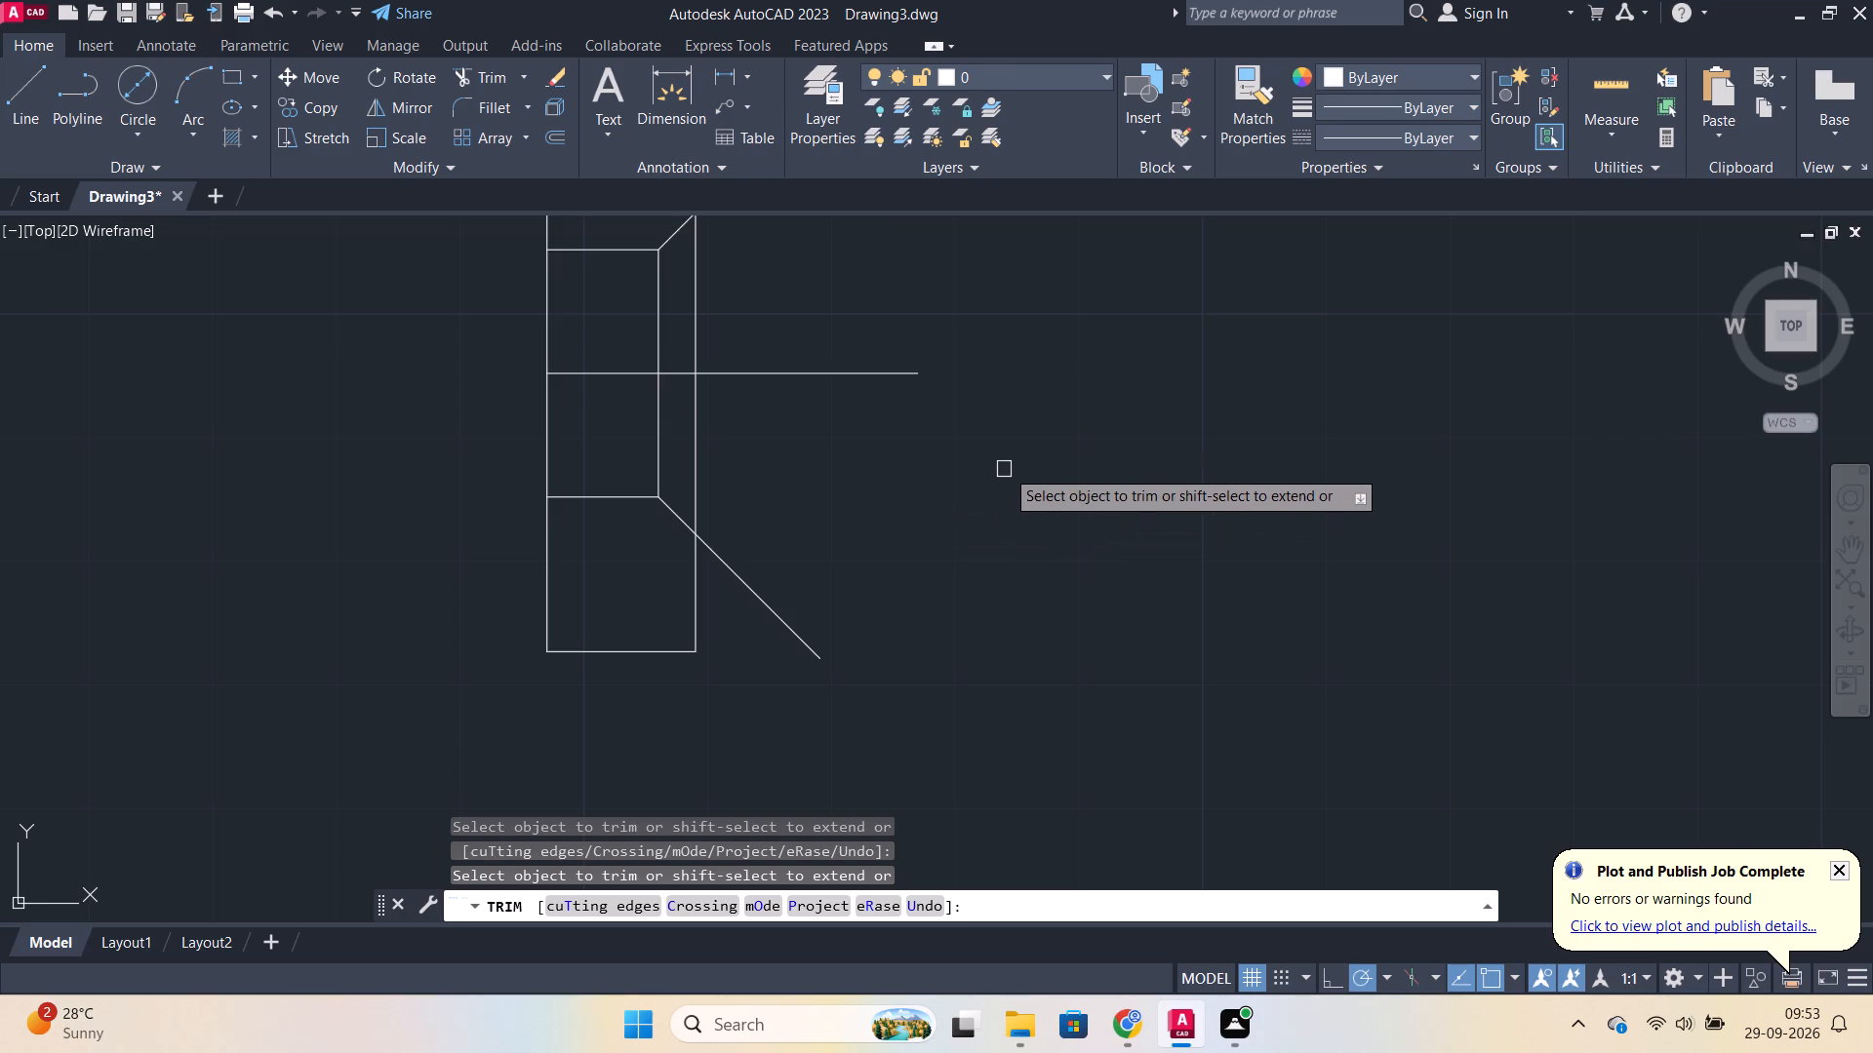
# Add a vertical linear dimension across the recess's wide opening, where the diagonals meet the rectangle's right side, placed right of the profile.
pyautogui.scroll(-1, 1005, 468)
pyautogui.moveTo(1016, 463); pyautogui.dragTo(1032, 601, button='middle')
pyautogui.press('Escape')
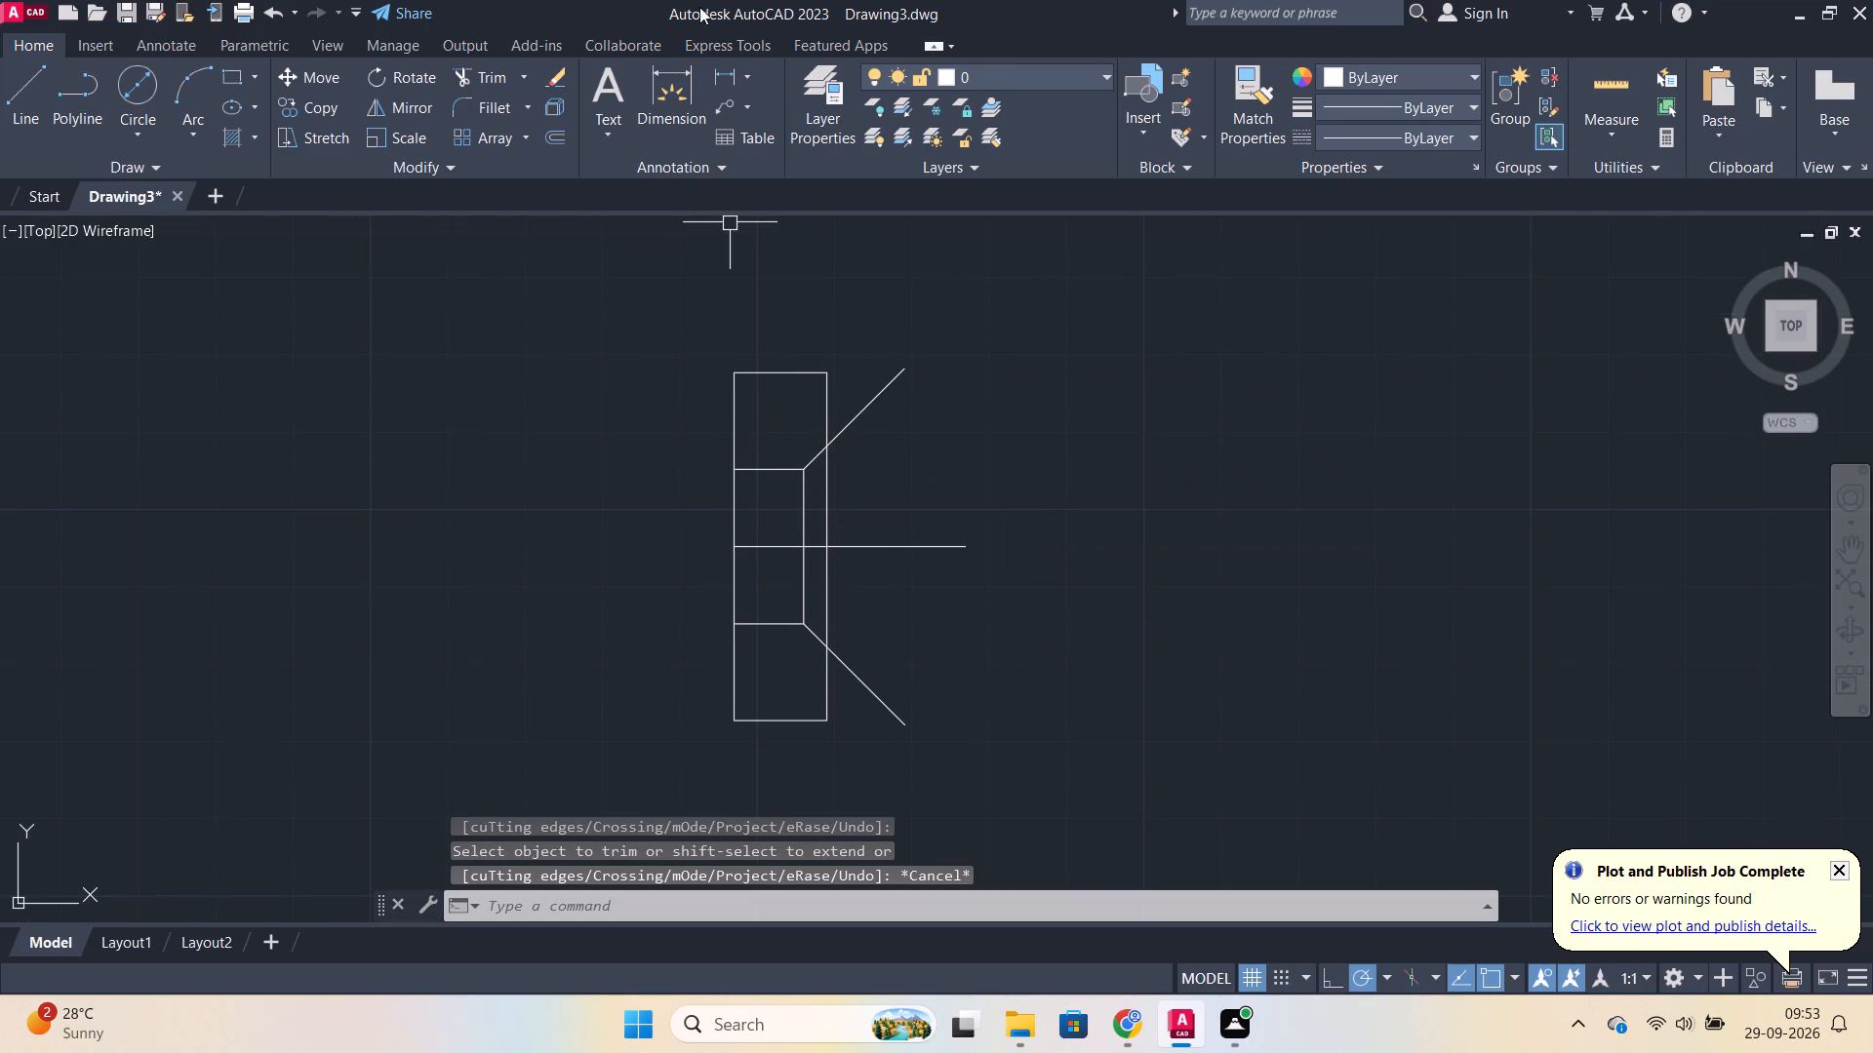
pyautogui.click(722, 77)
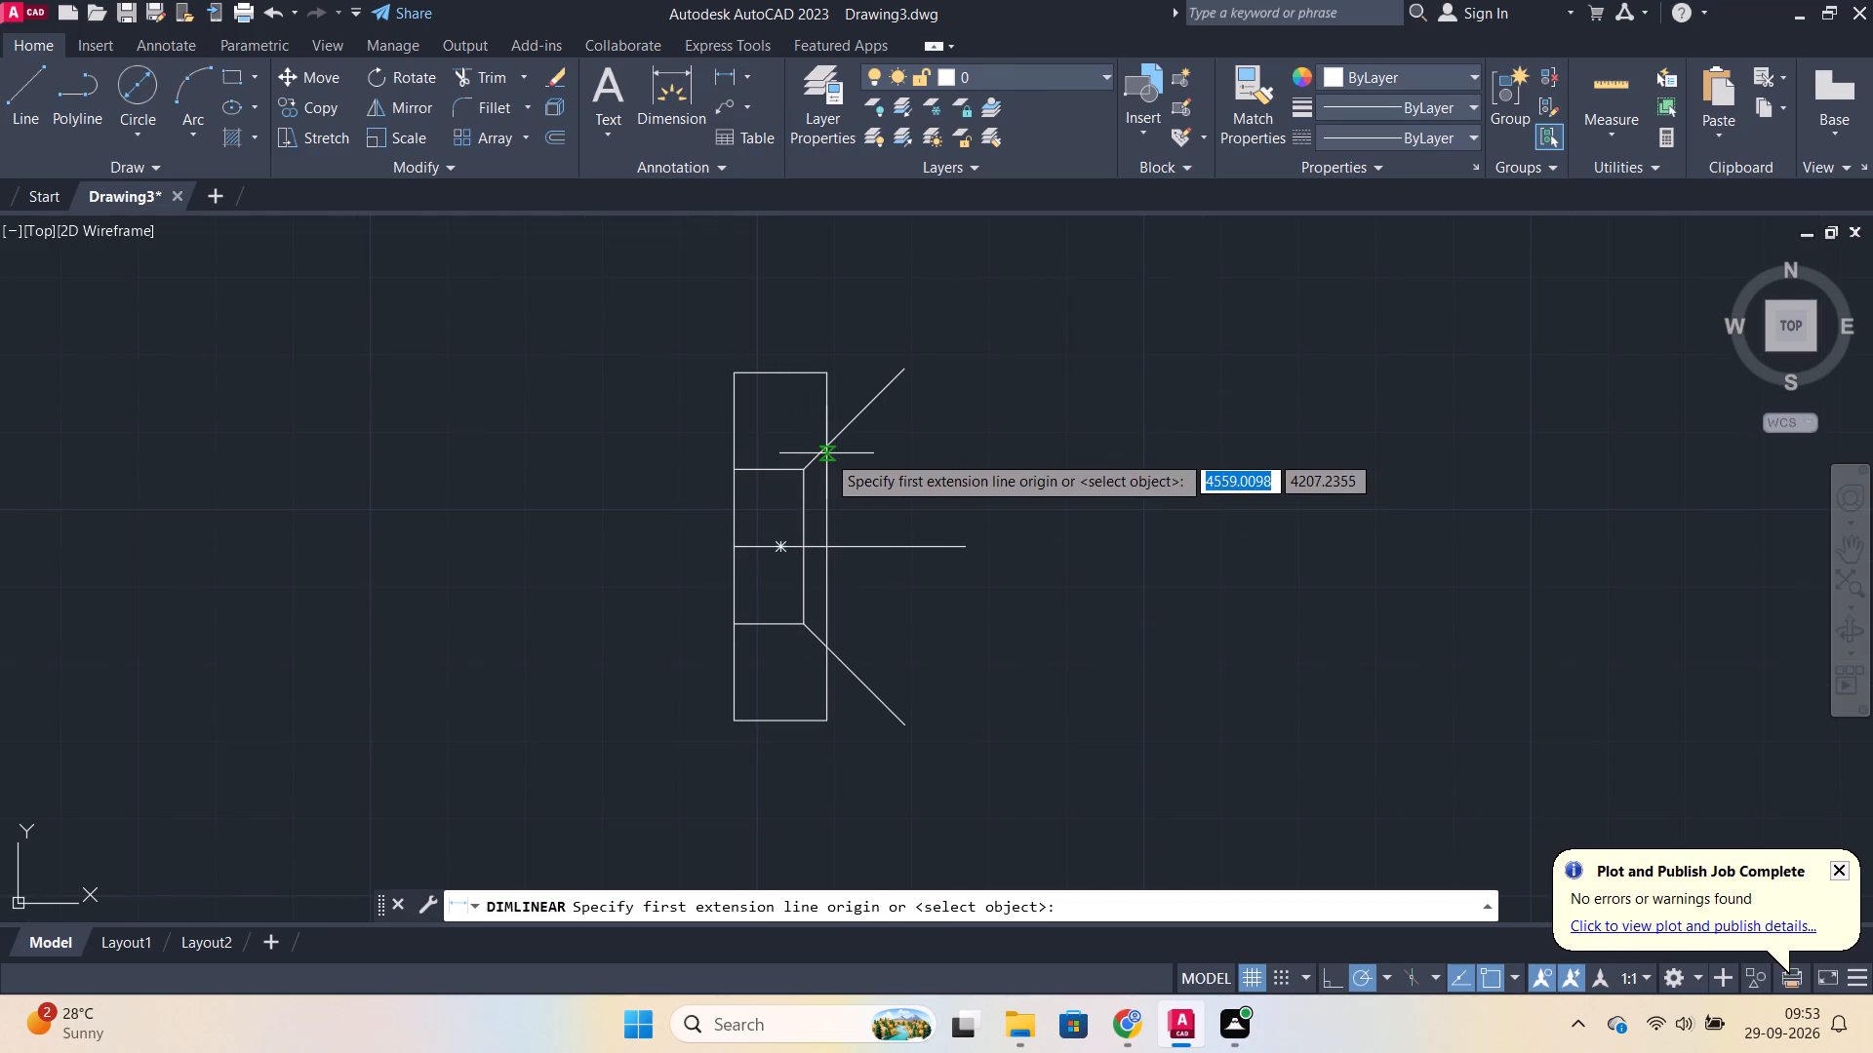
pyautogui.click(826, 448)
pyautogui.click(824, 643)
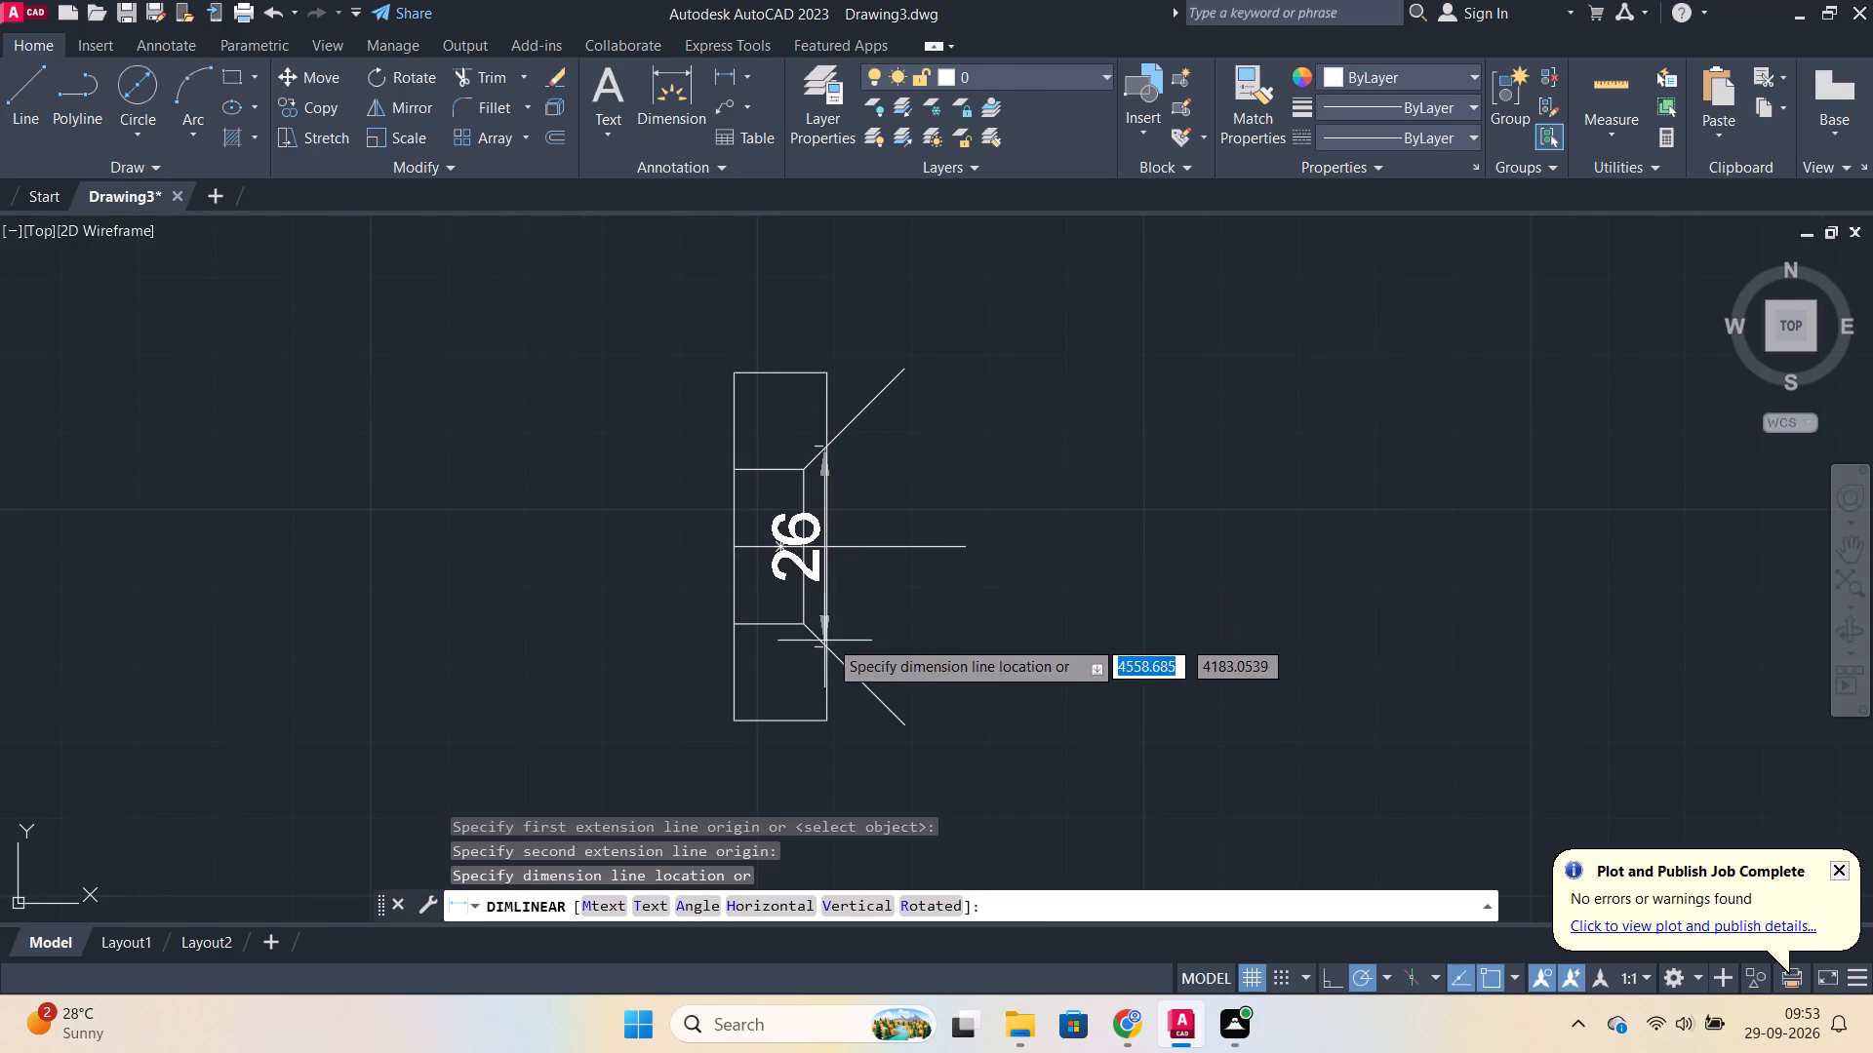
pyautogui.click(905, 633)
# Add an angular dimension between the two diagonal lines, with its arc outside the recess opening's linear dimension.
pyautogui.click(742, 76)
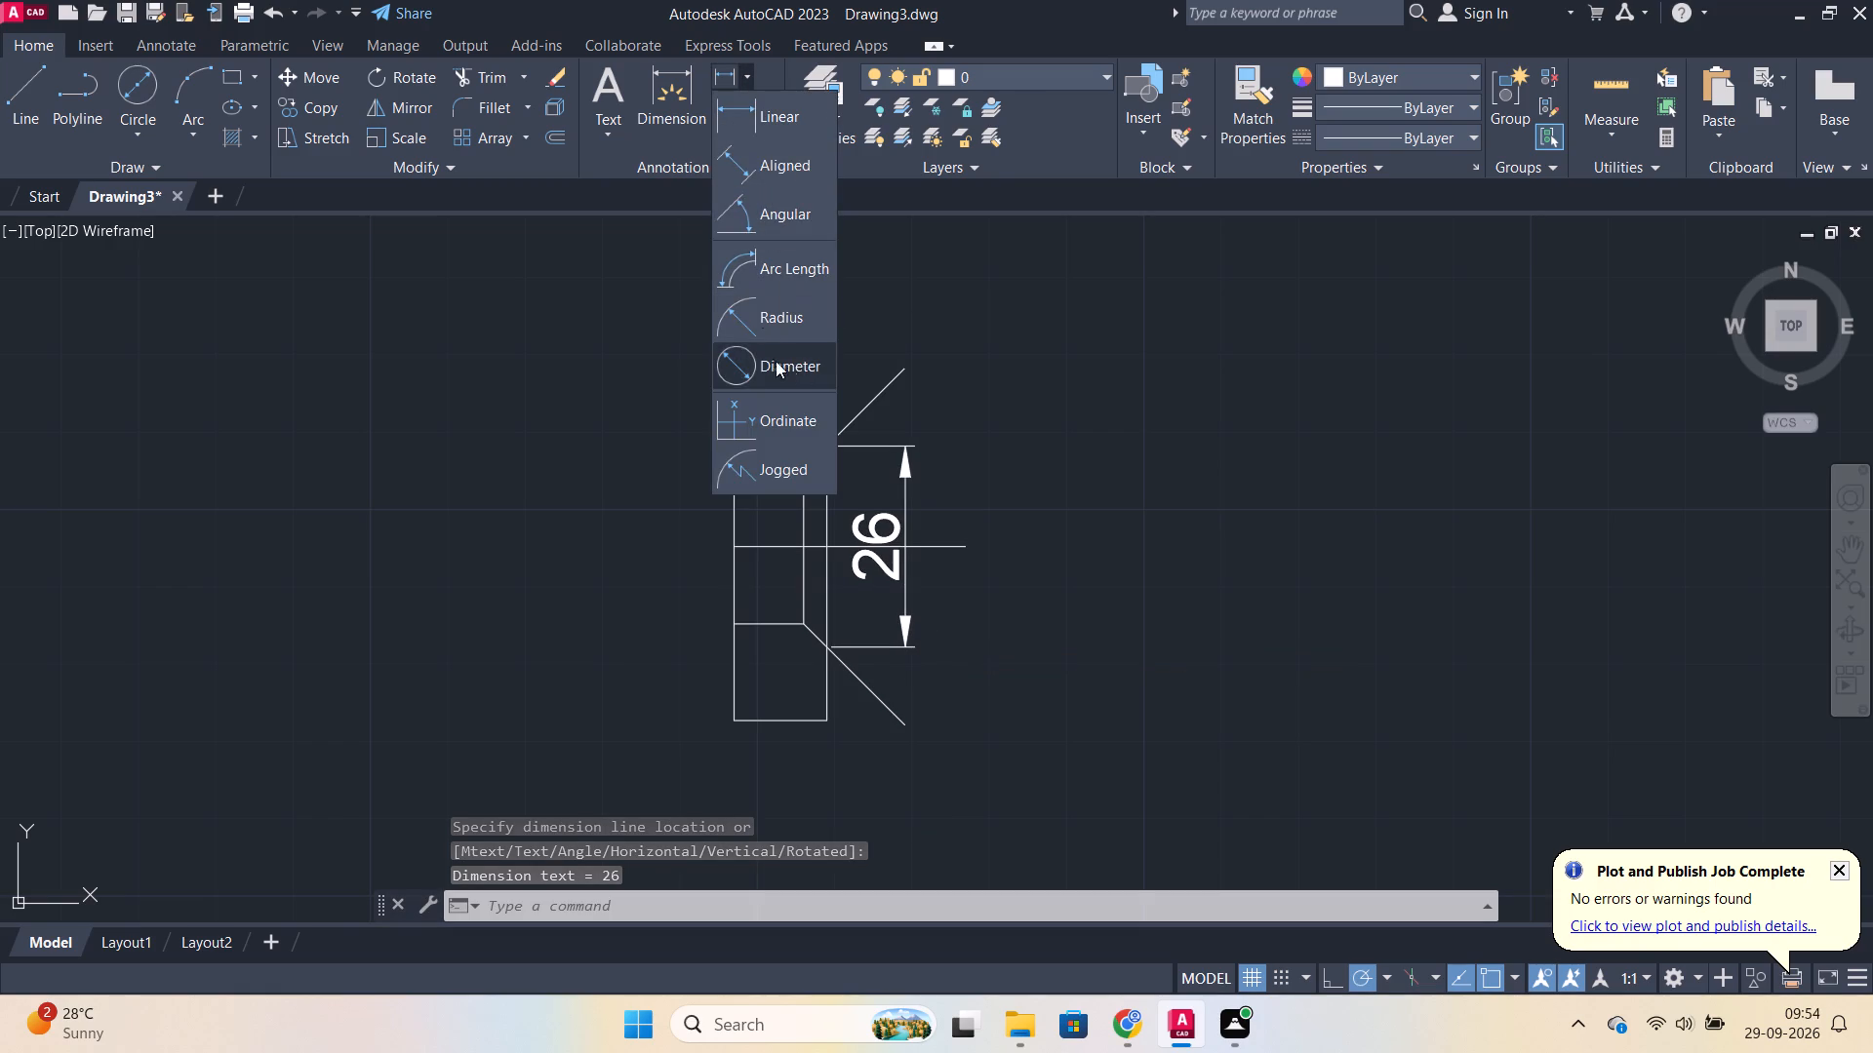
pyautogui.click(763, 217)
pyautogui.click(878, 377)
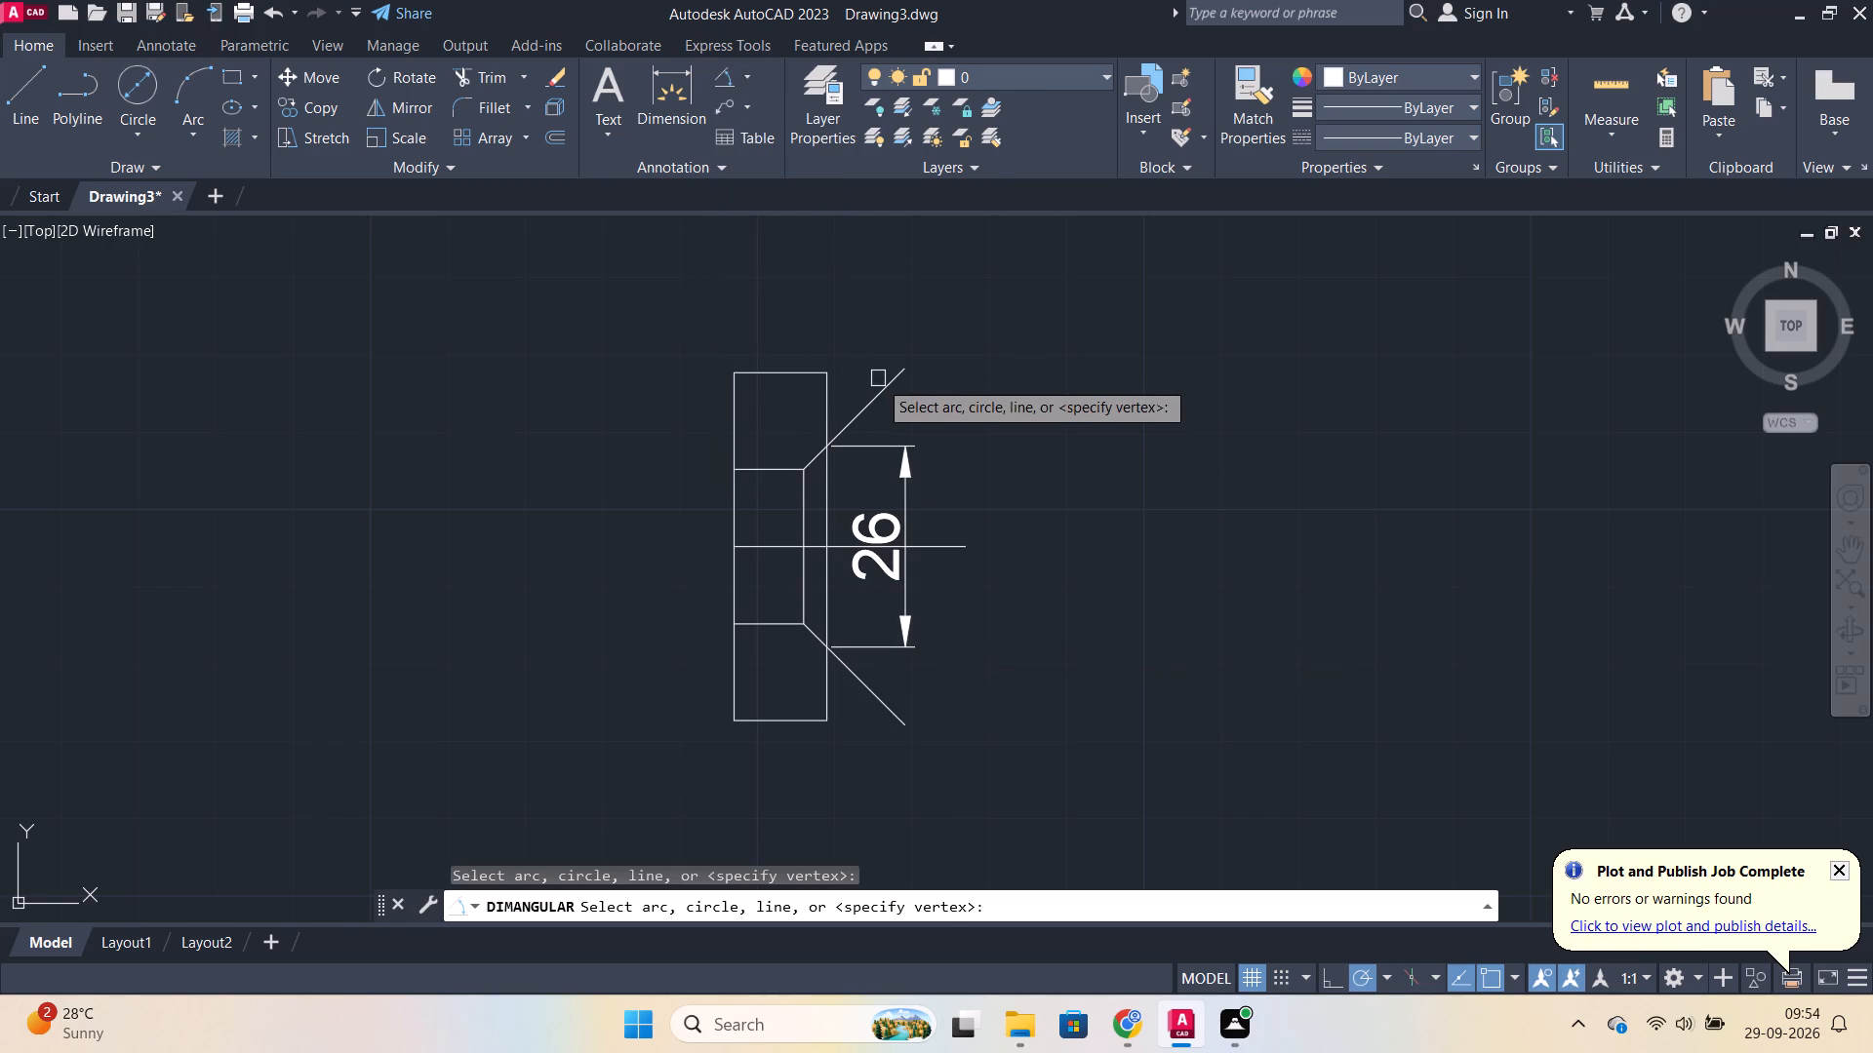
pyautogui.click(881, 379)
pyautogui.click(906, 712)
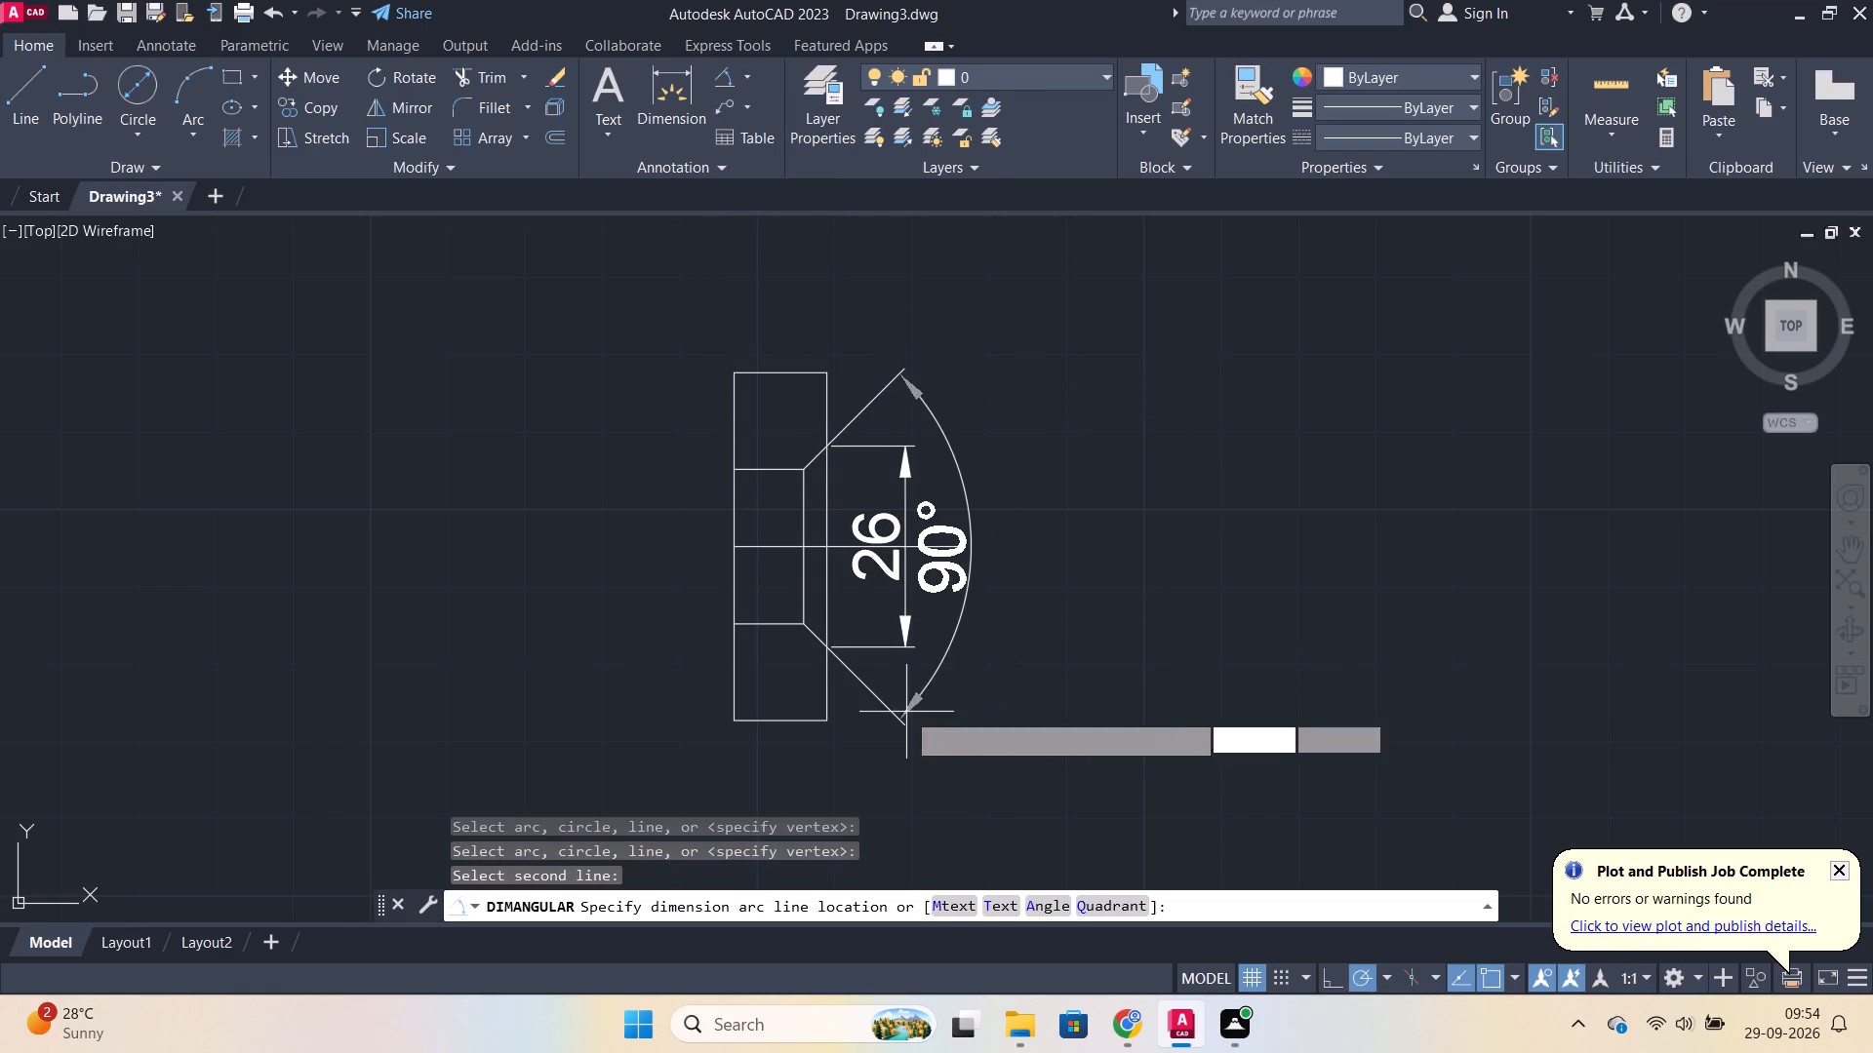
pyautogui.click(1004, 654)
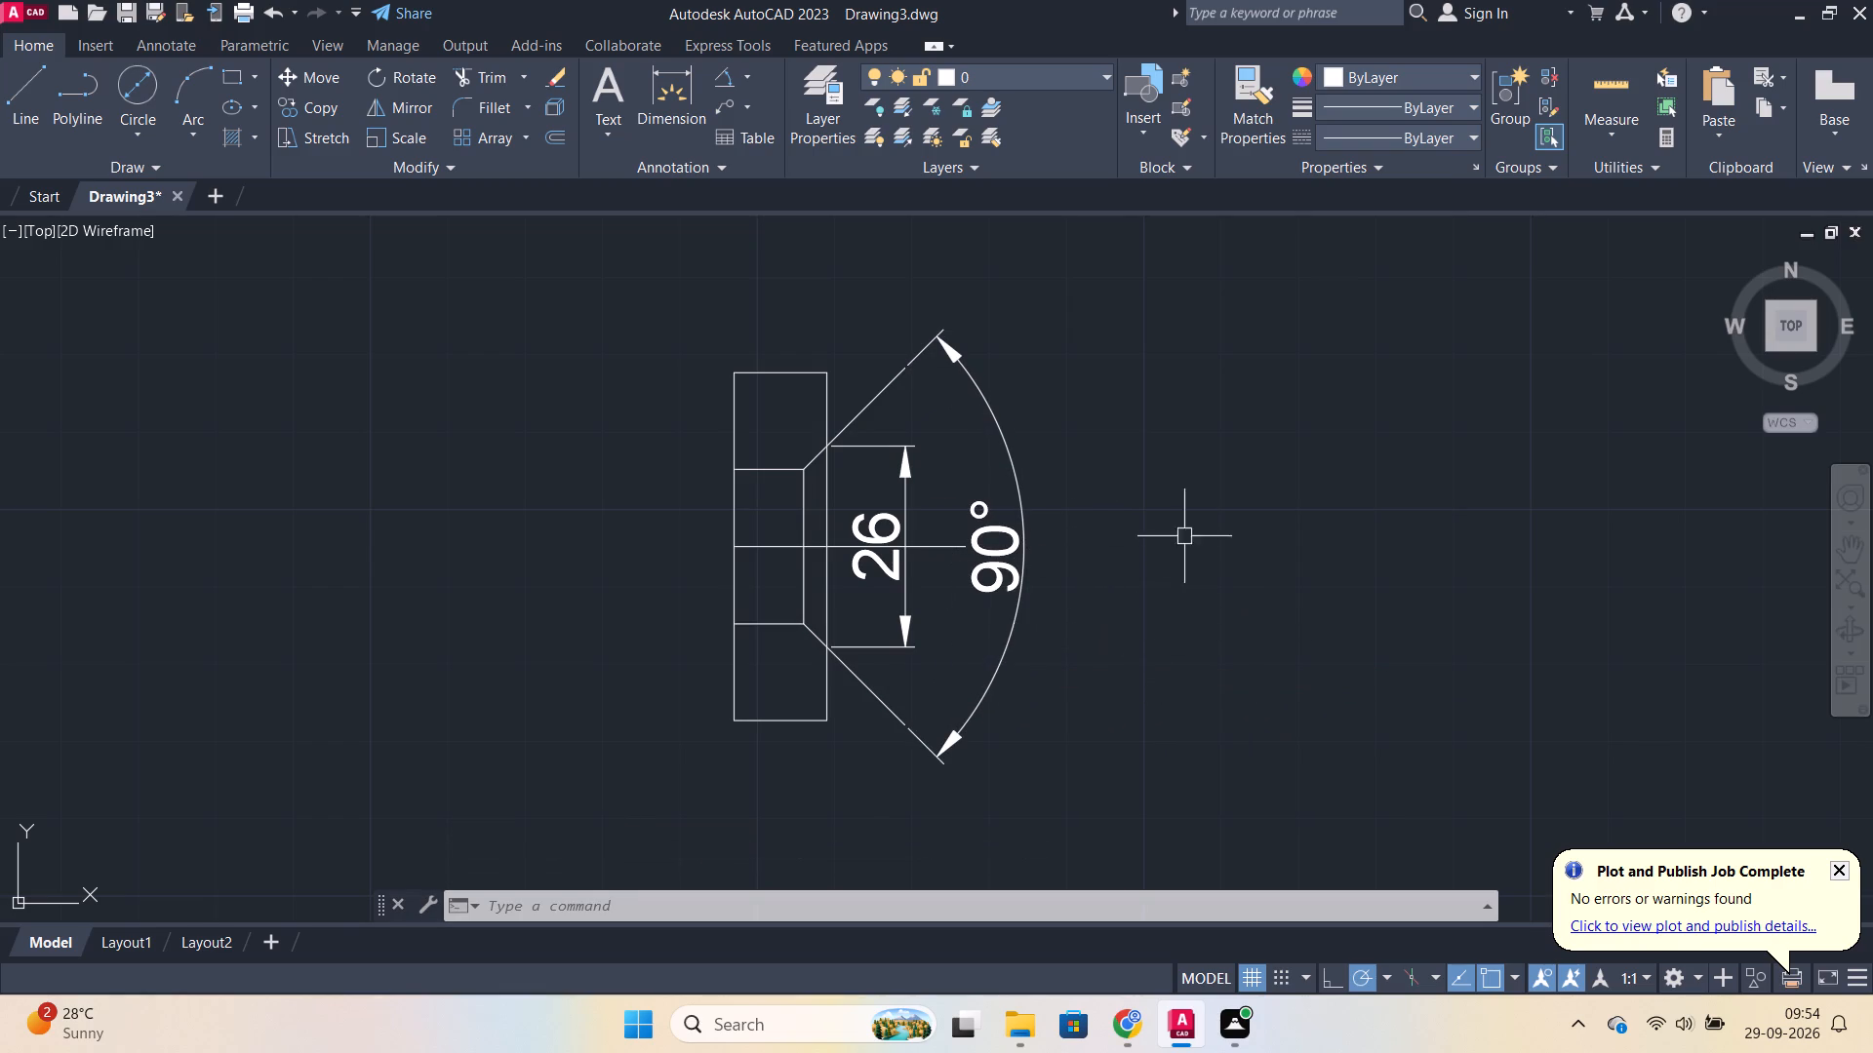
# Add a linear dimension for the rectangle's width above its top edge.
pyautogui.click(737, 76)
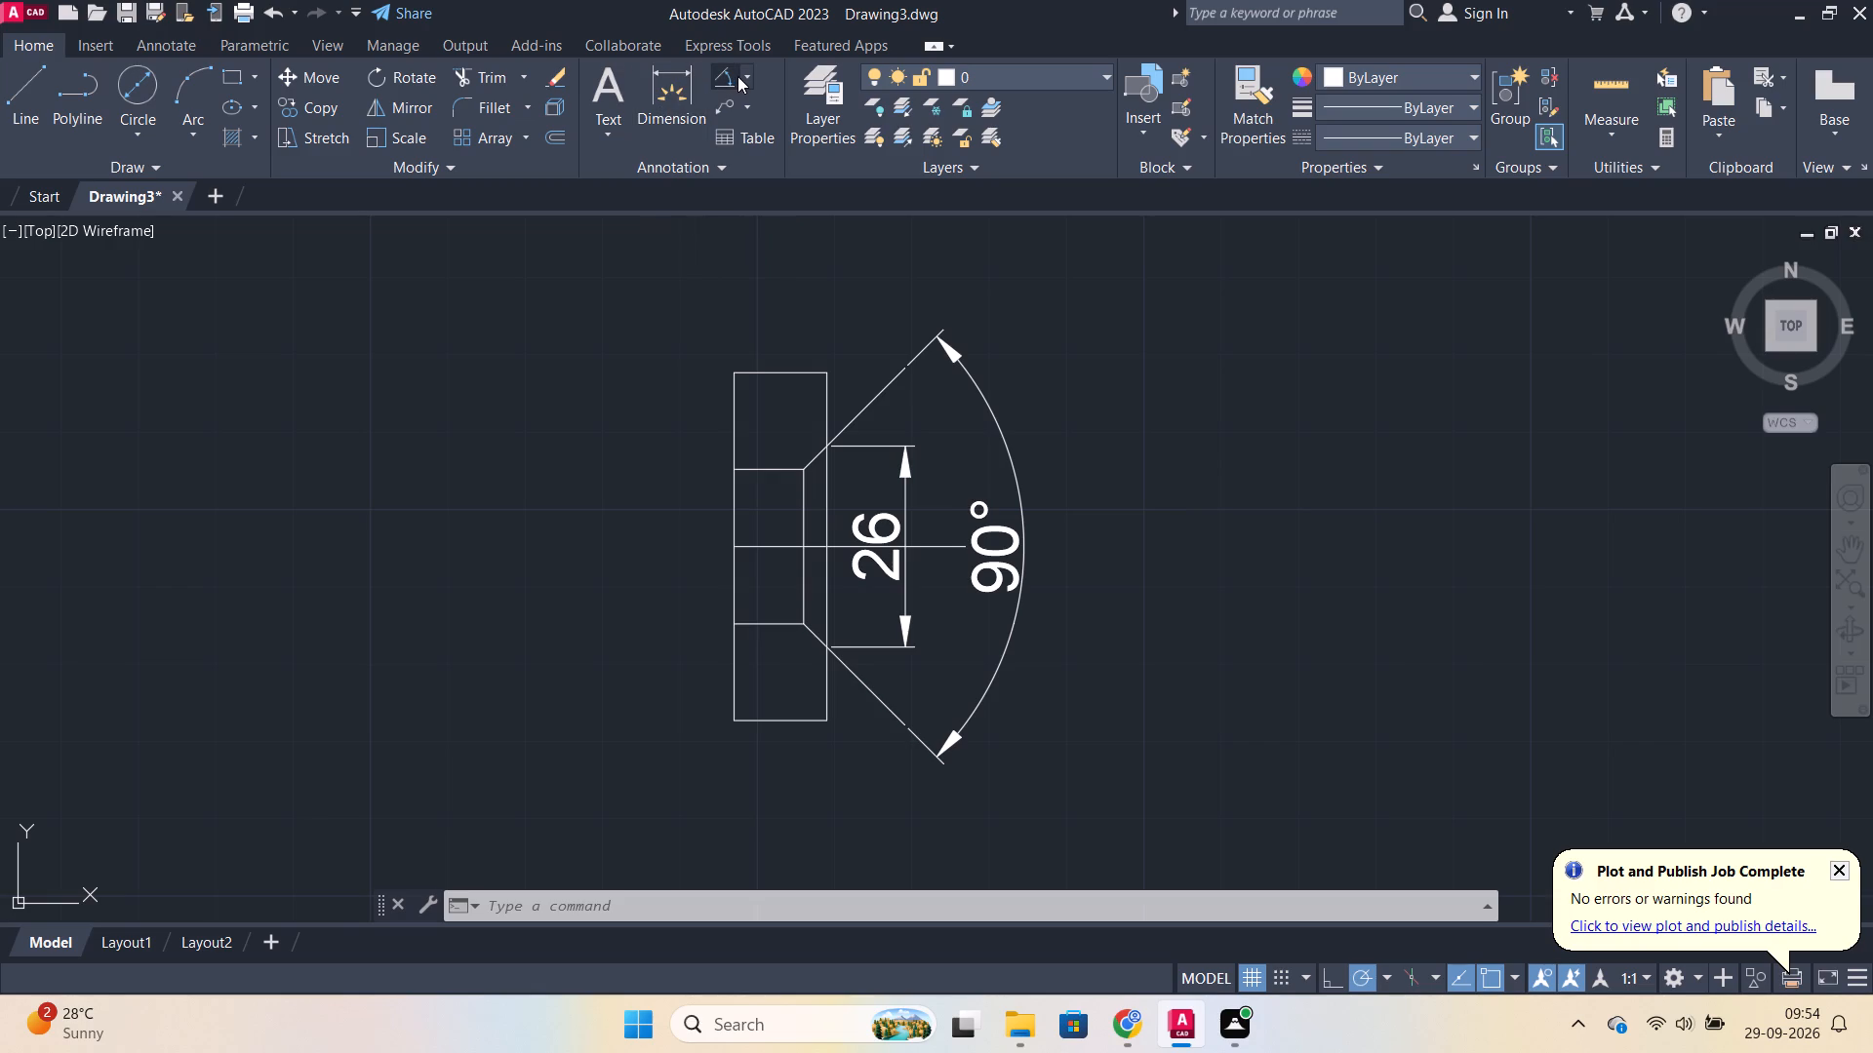
pyautogui.click(746, 83)
pyautogui.click(752, 107)
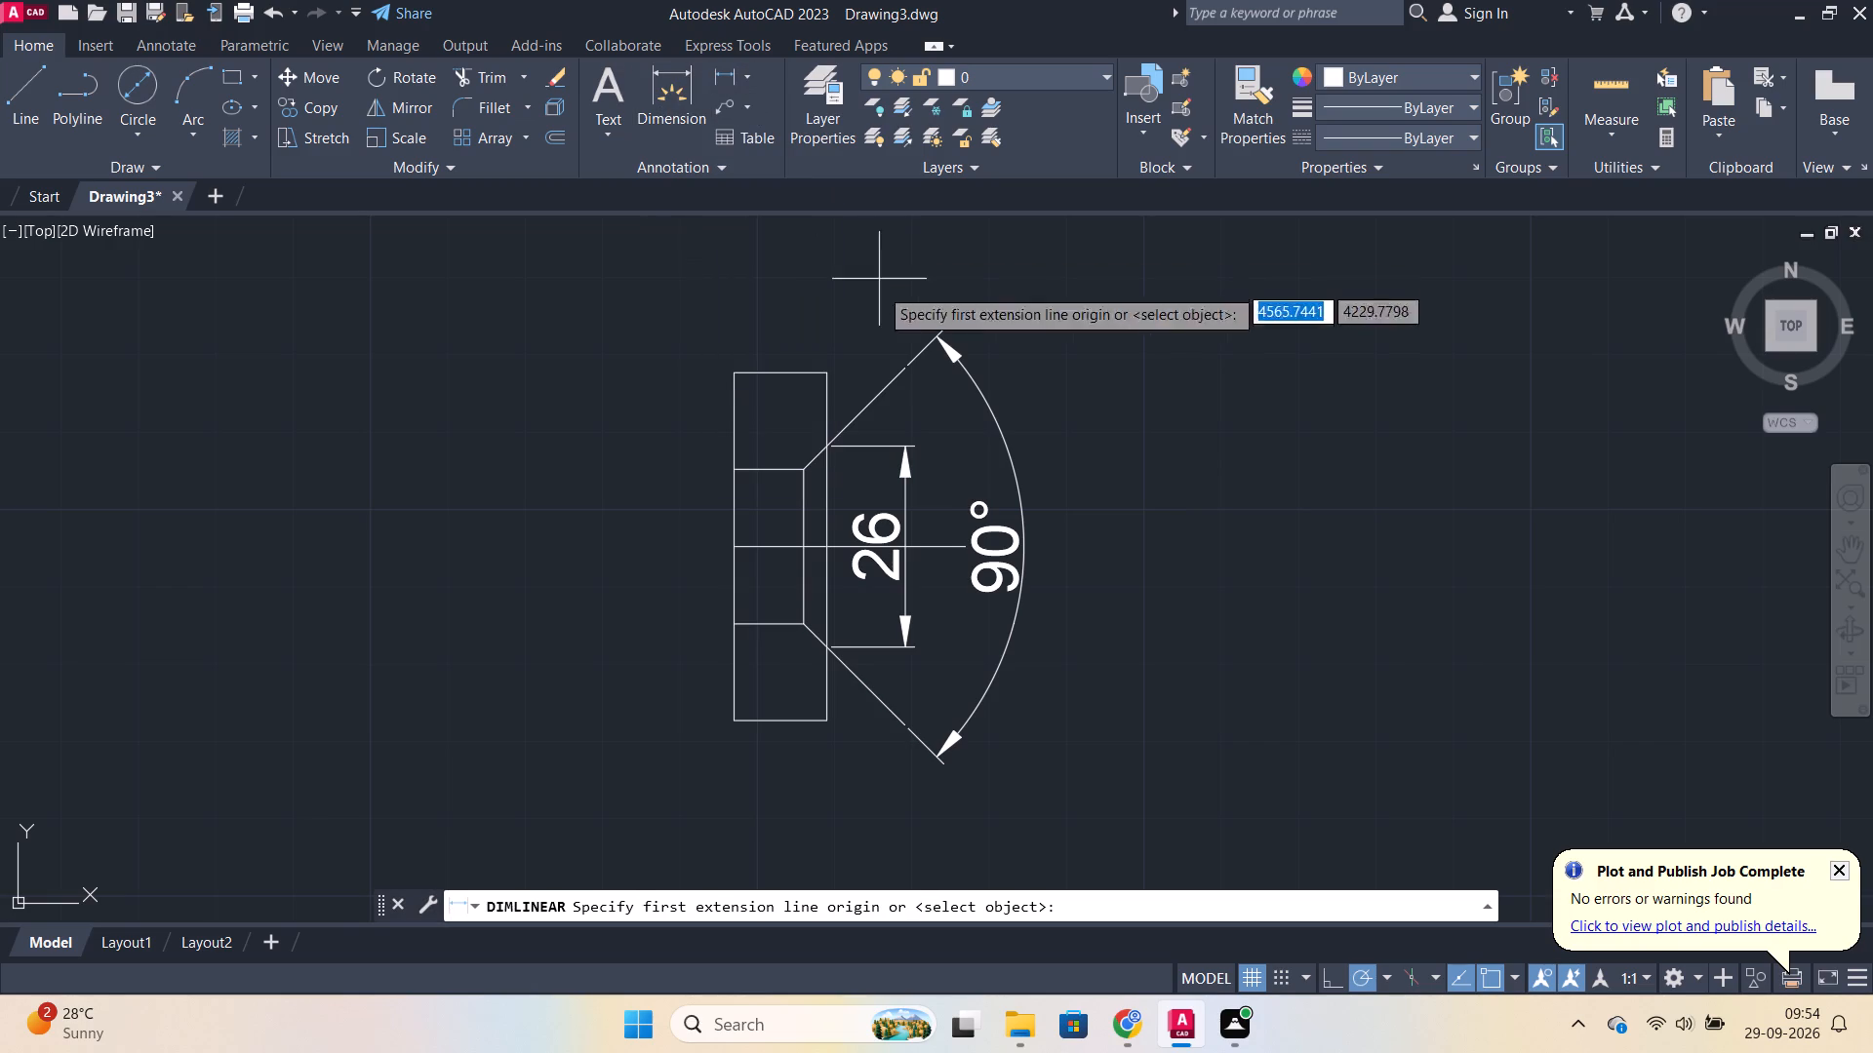
pyautogui.click(736, 373)
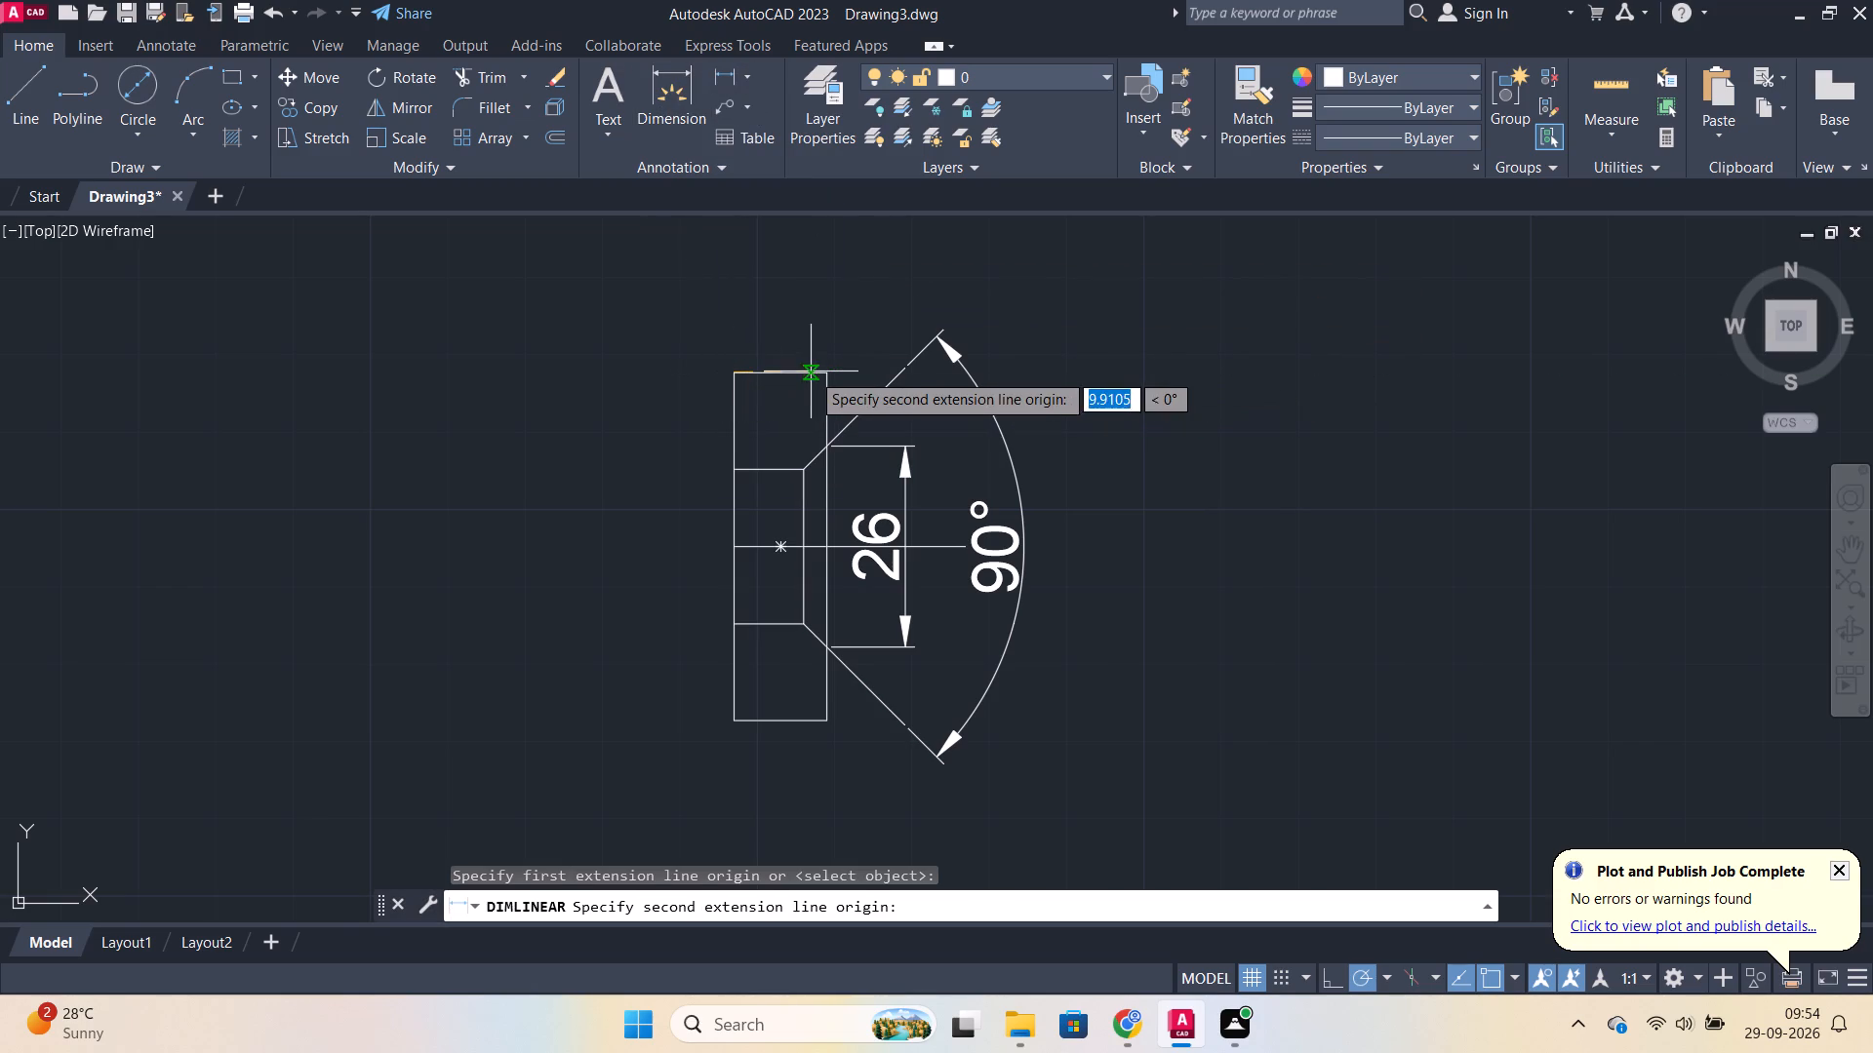
pyautogui.click(826, 373)
pyautogui.click(821, 328)
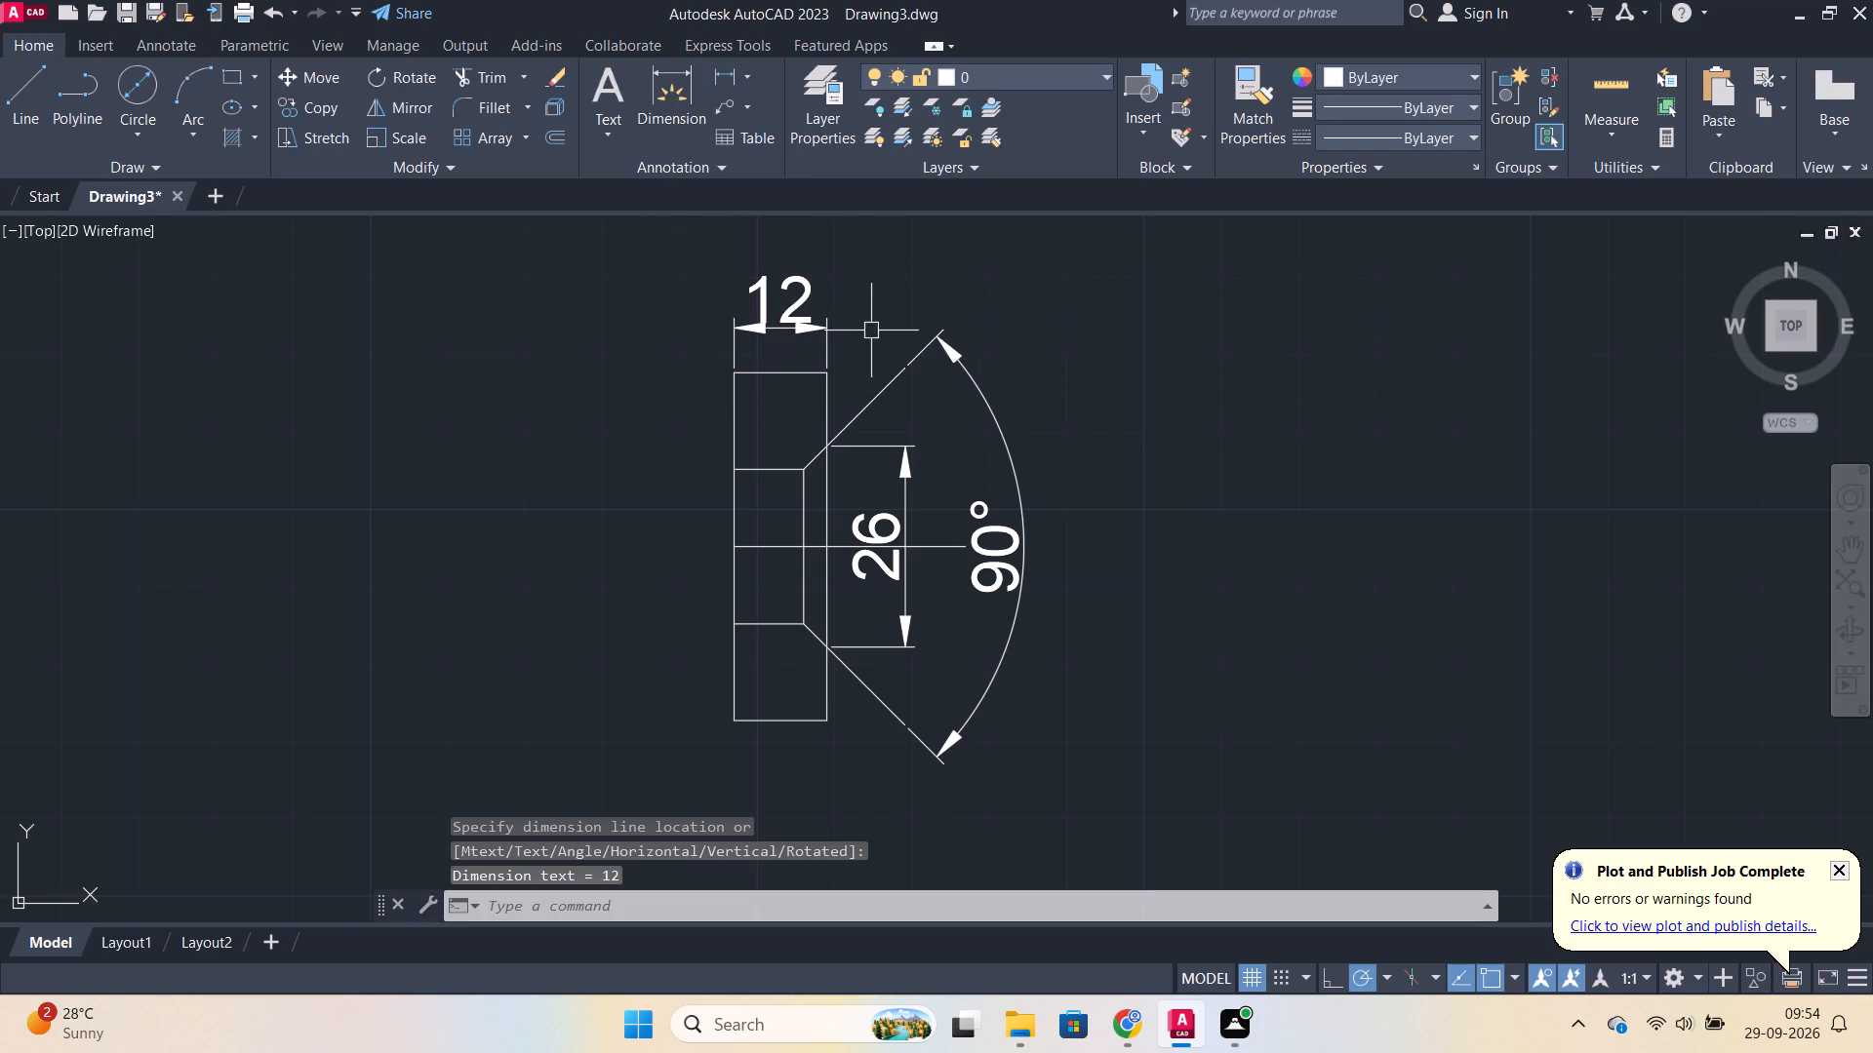
# Add vertical linear dimensions left of the profile for the narrow bore opening and, farther out, the rectangle's full height.
pyautogui.press('space')
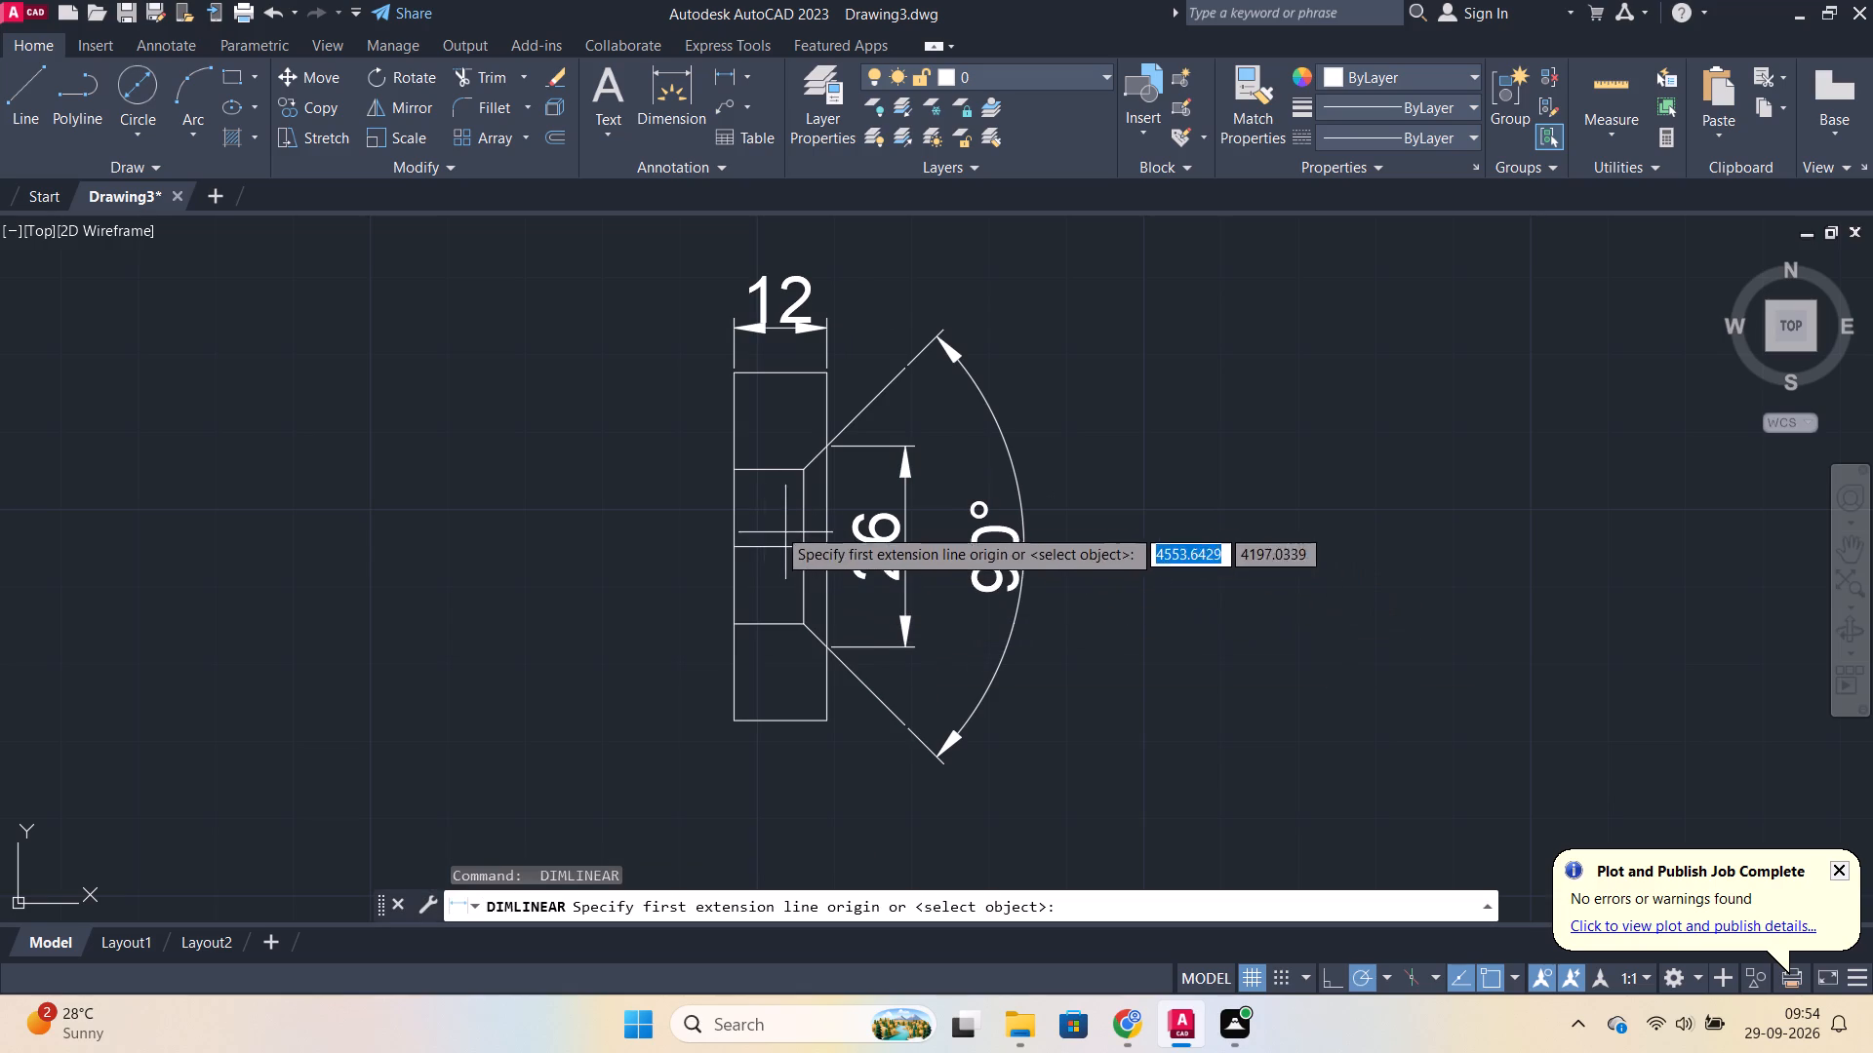
pyautogui.click(738, 470)
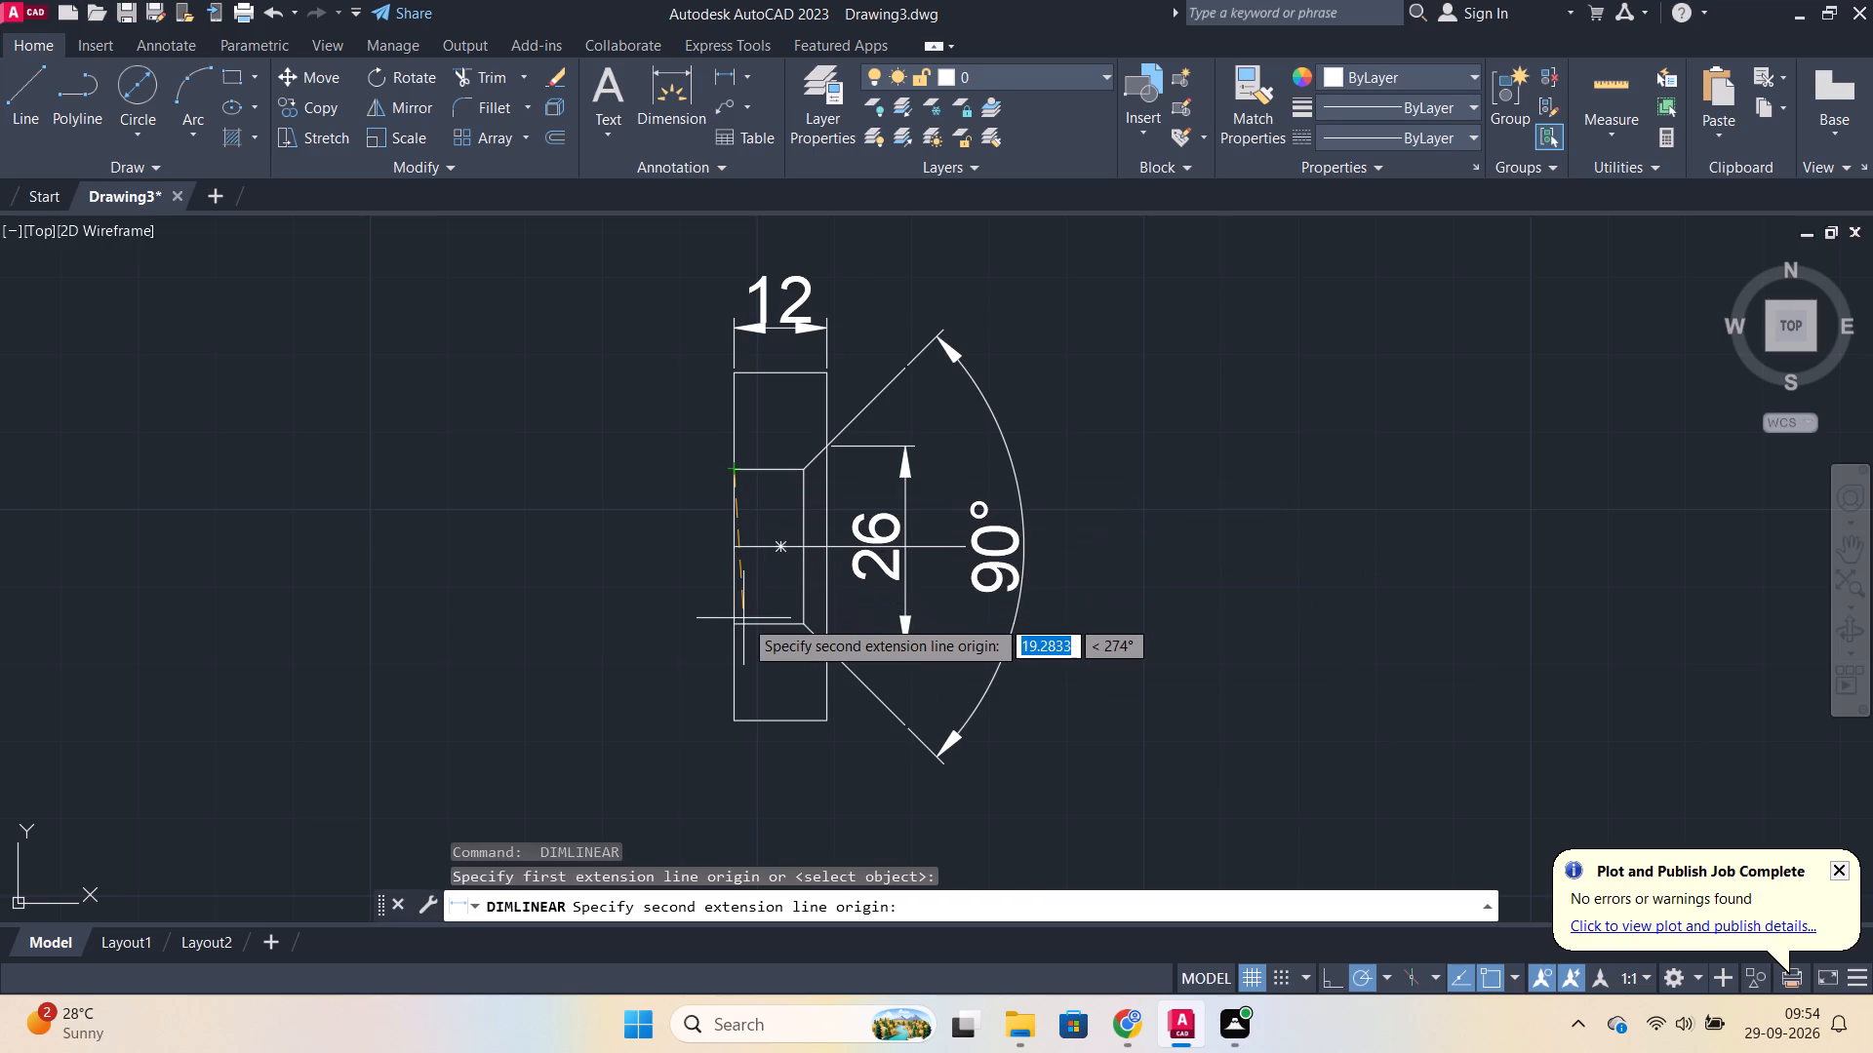
pyautogui.click(732, 620)
pyautogui.click(703, 607)
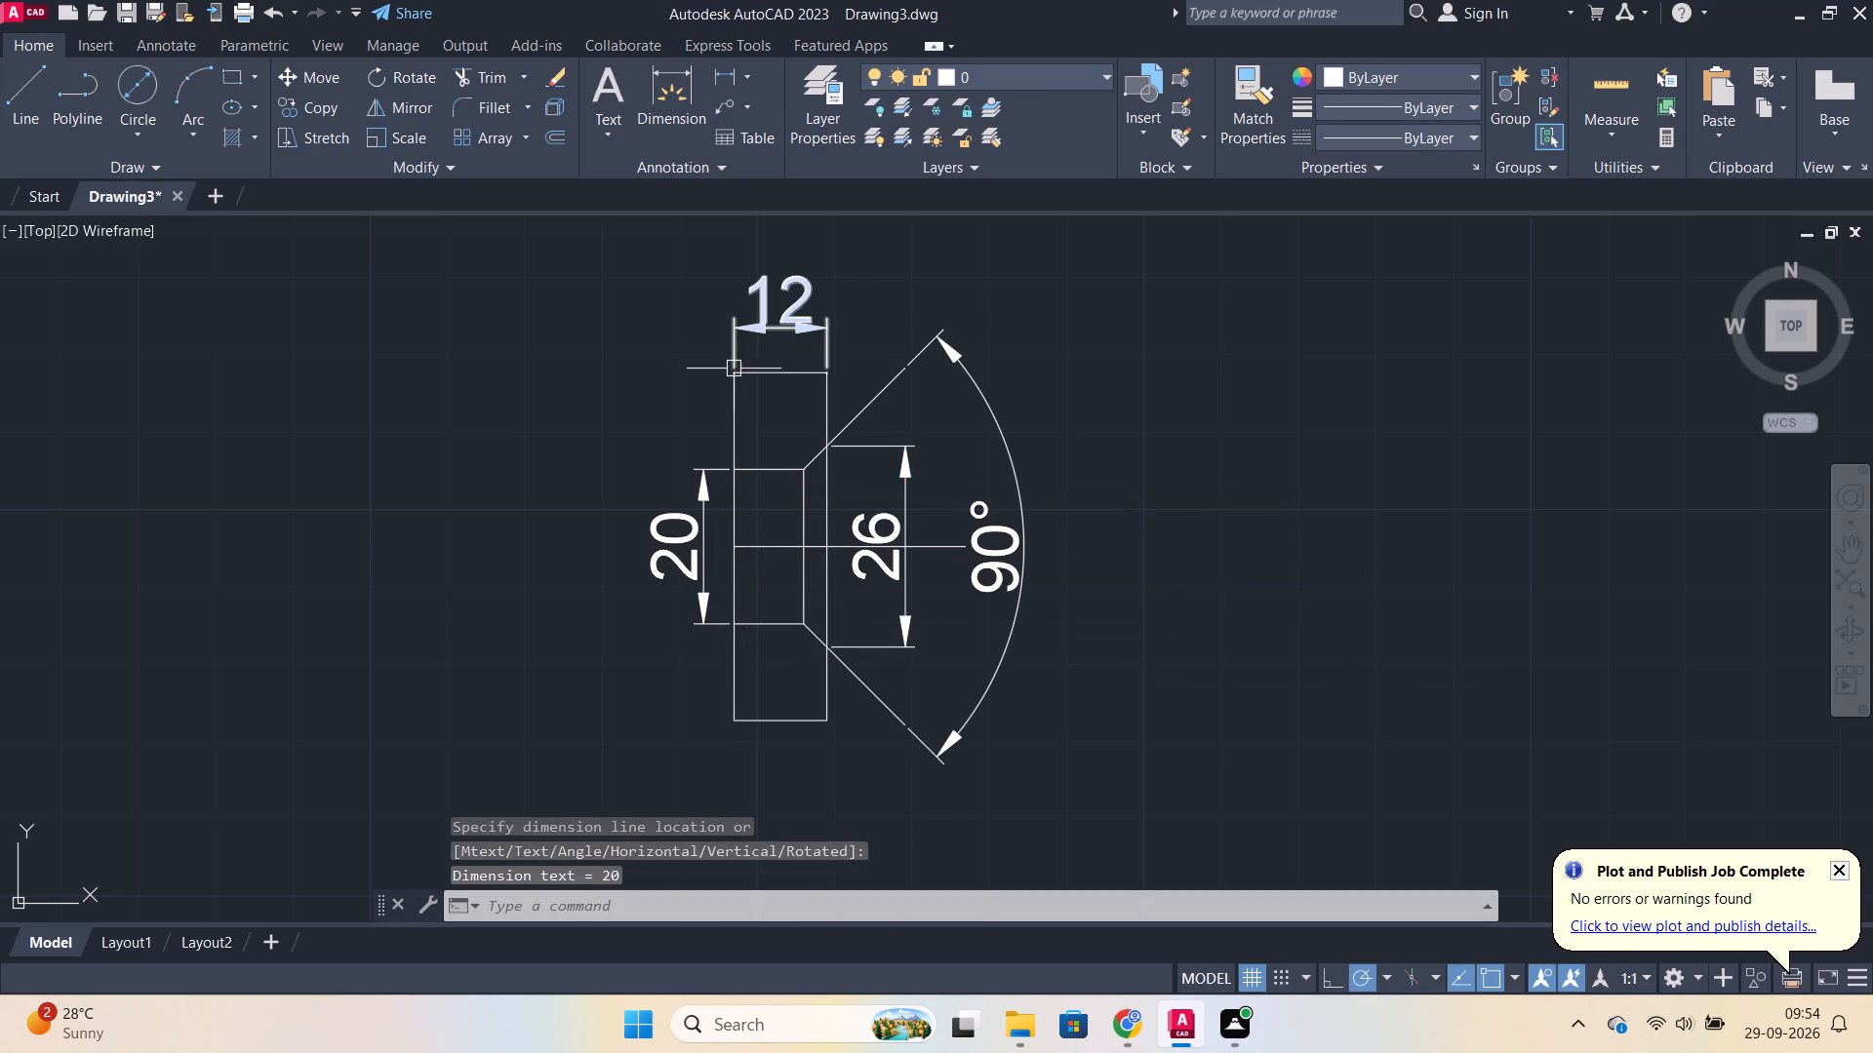
pyautogui.press('space')
pyautogui.click(734, 376)
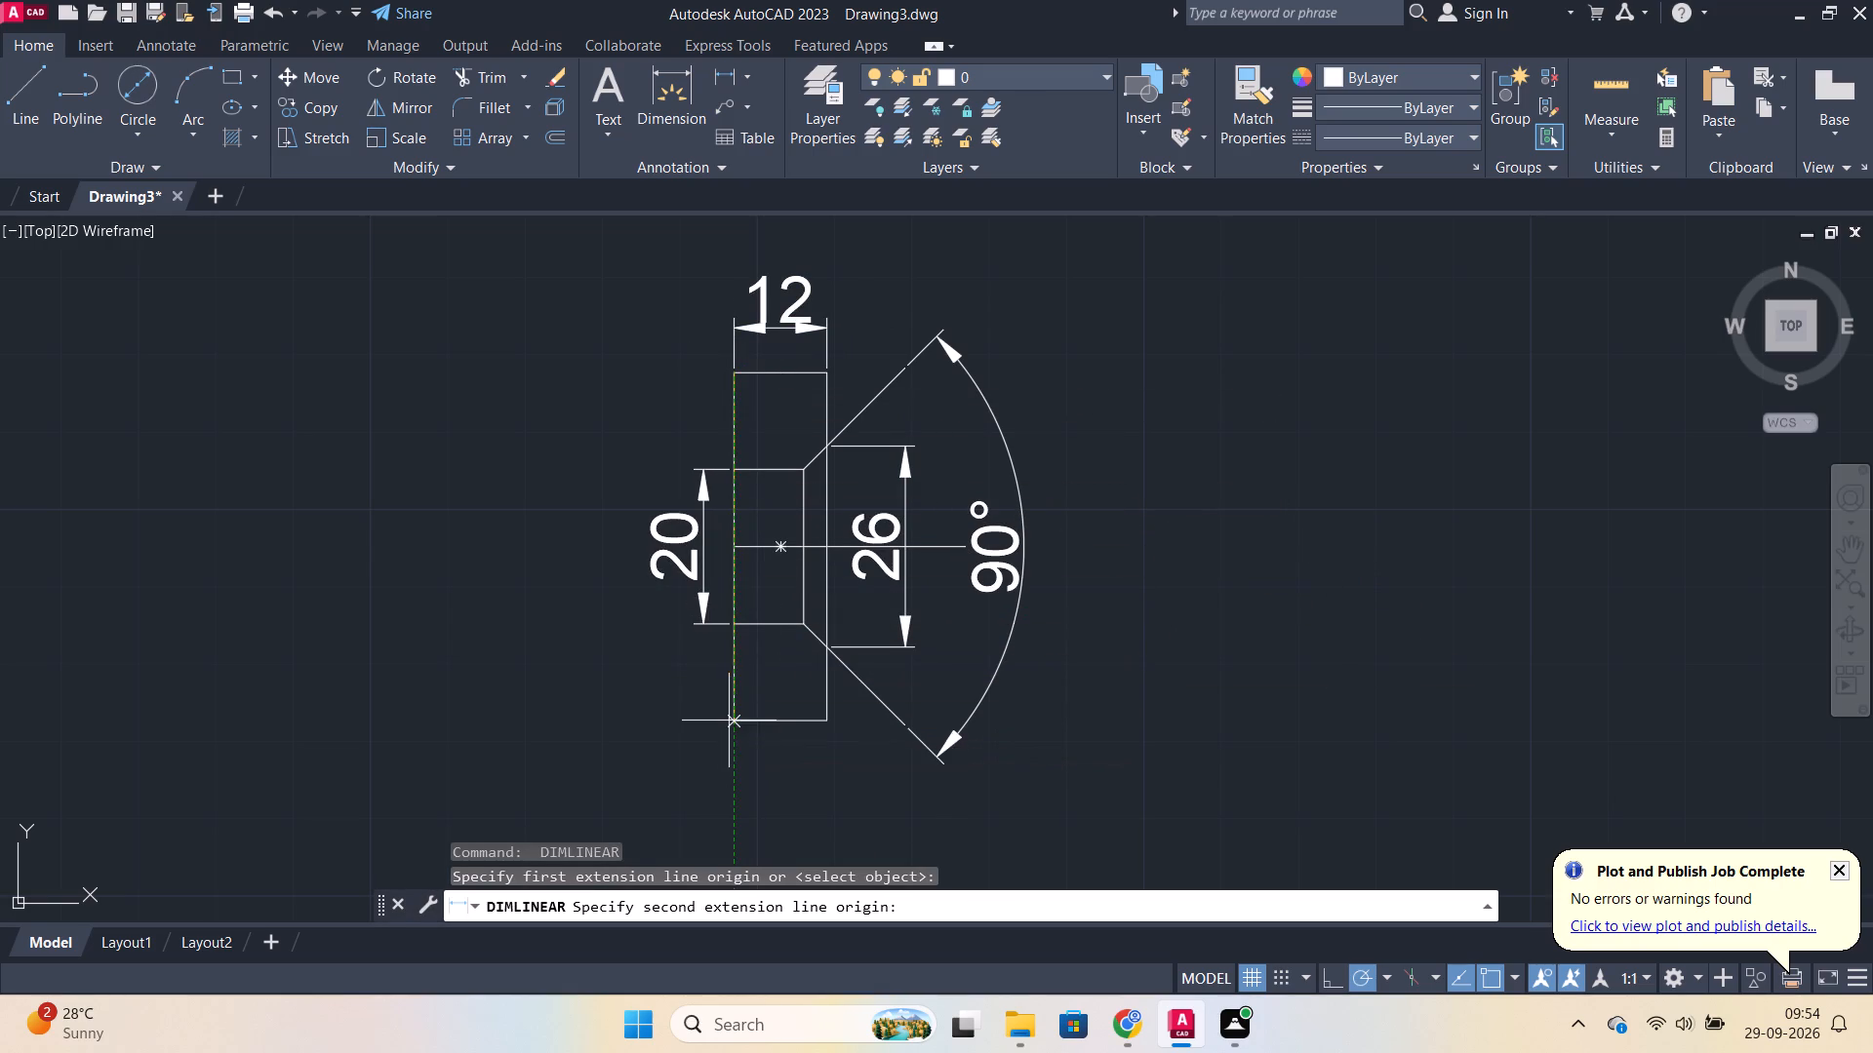
pyautogui.click(729, 721)
pyautogui.click(554, 705)
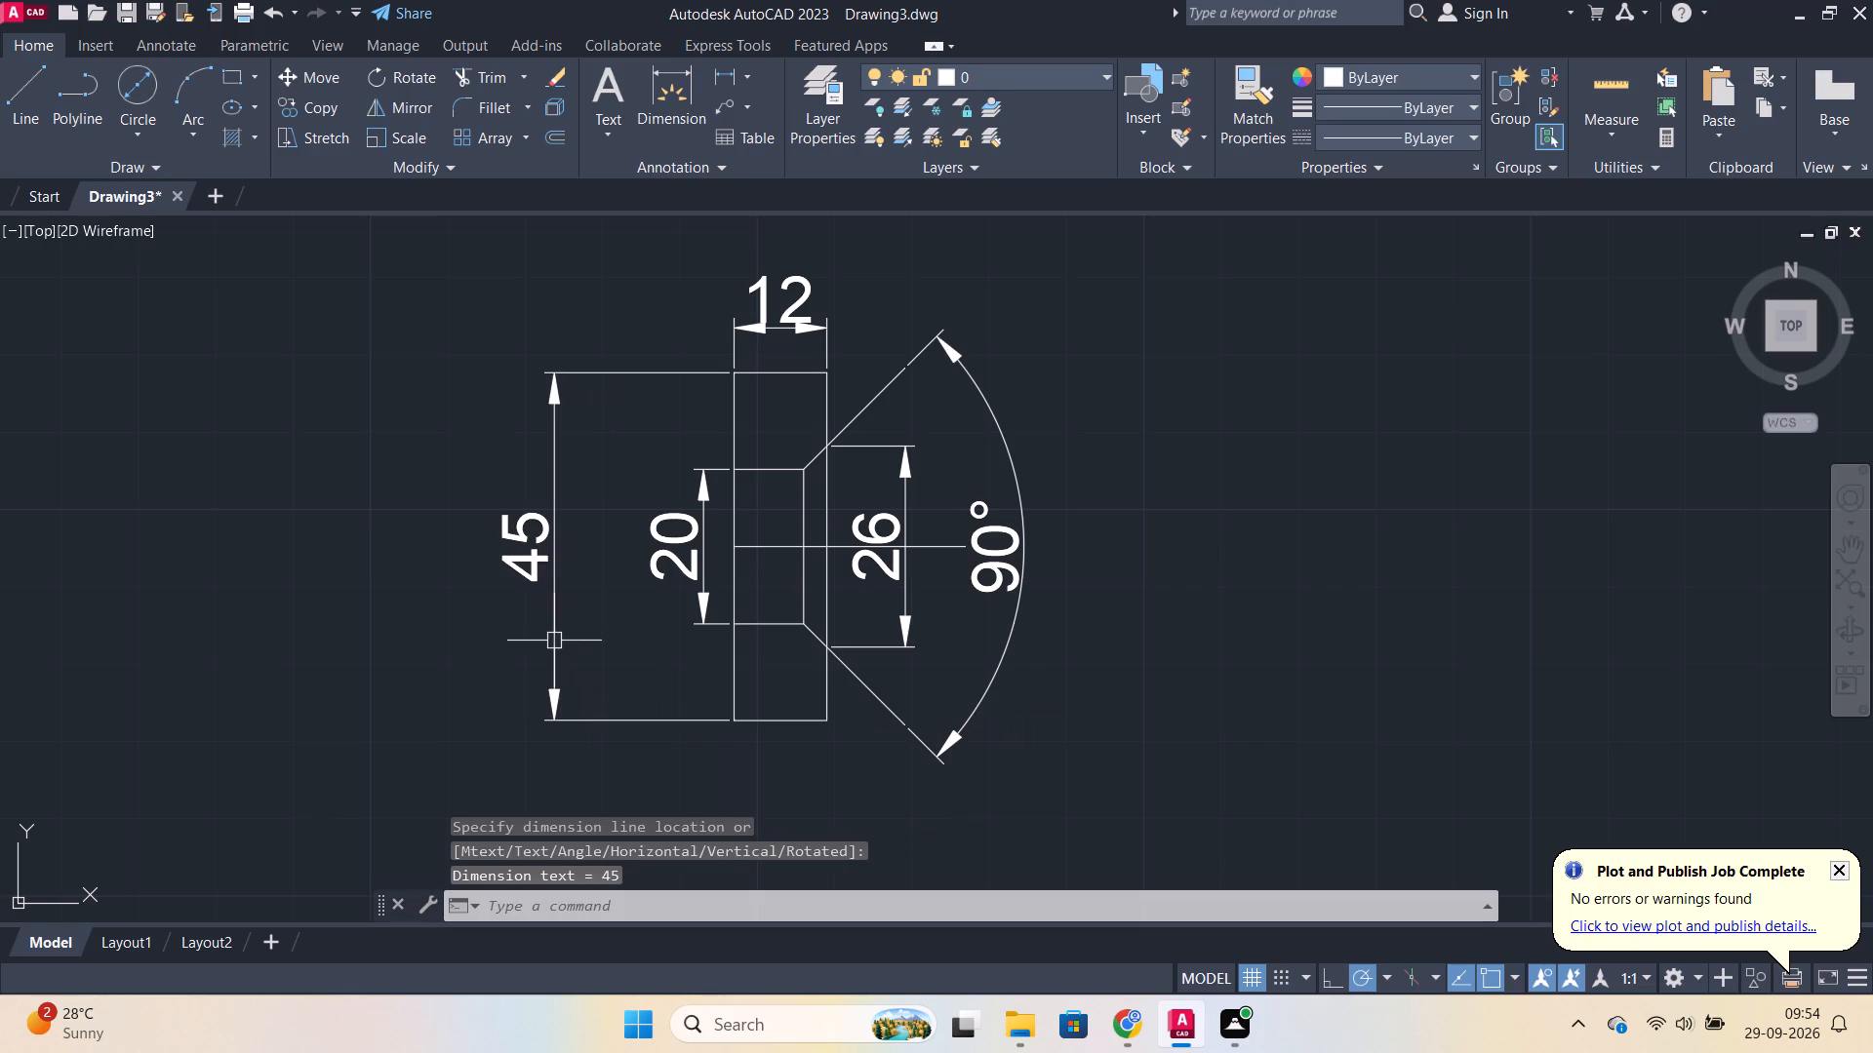
# Insert a diameter symbol before the text of the 45, 20 and 26 dimensions.
pyautogui.doubleClick(515, 578)
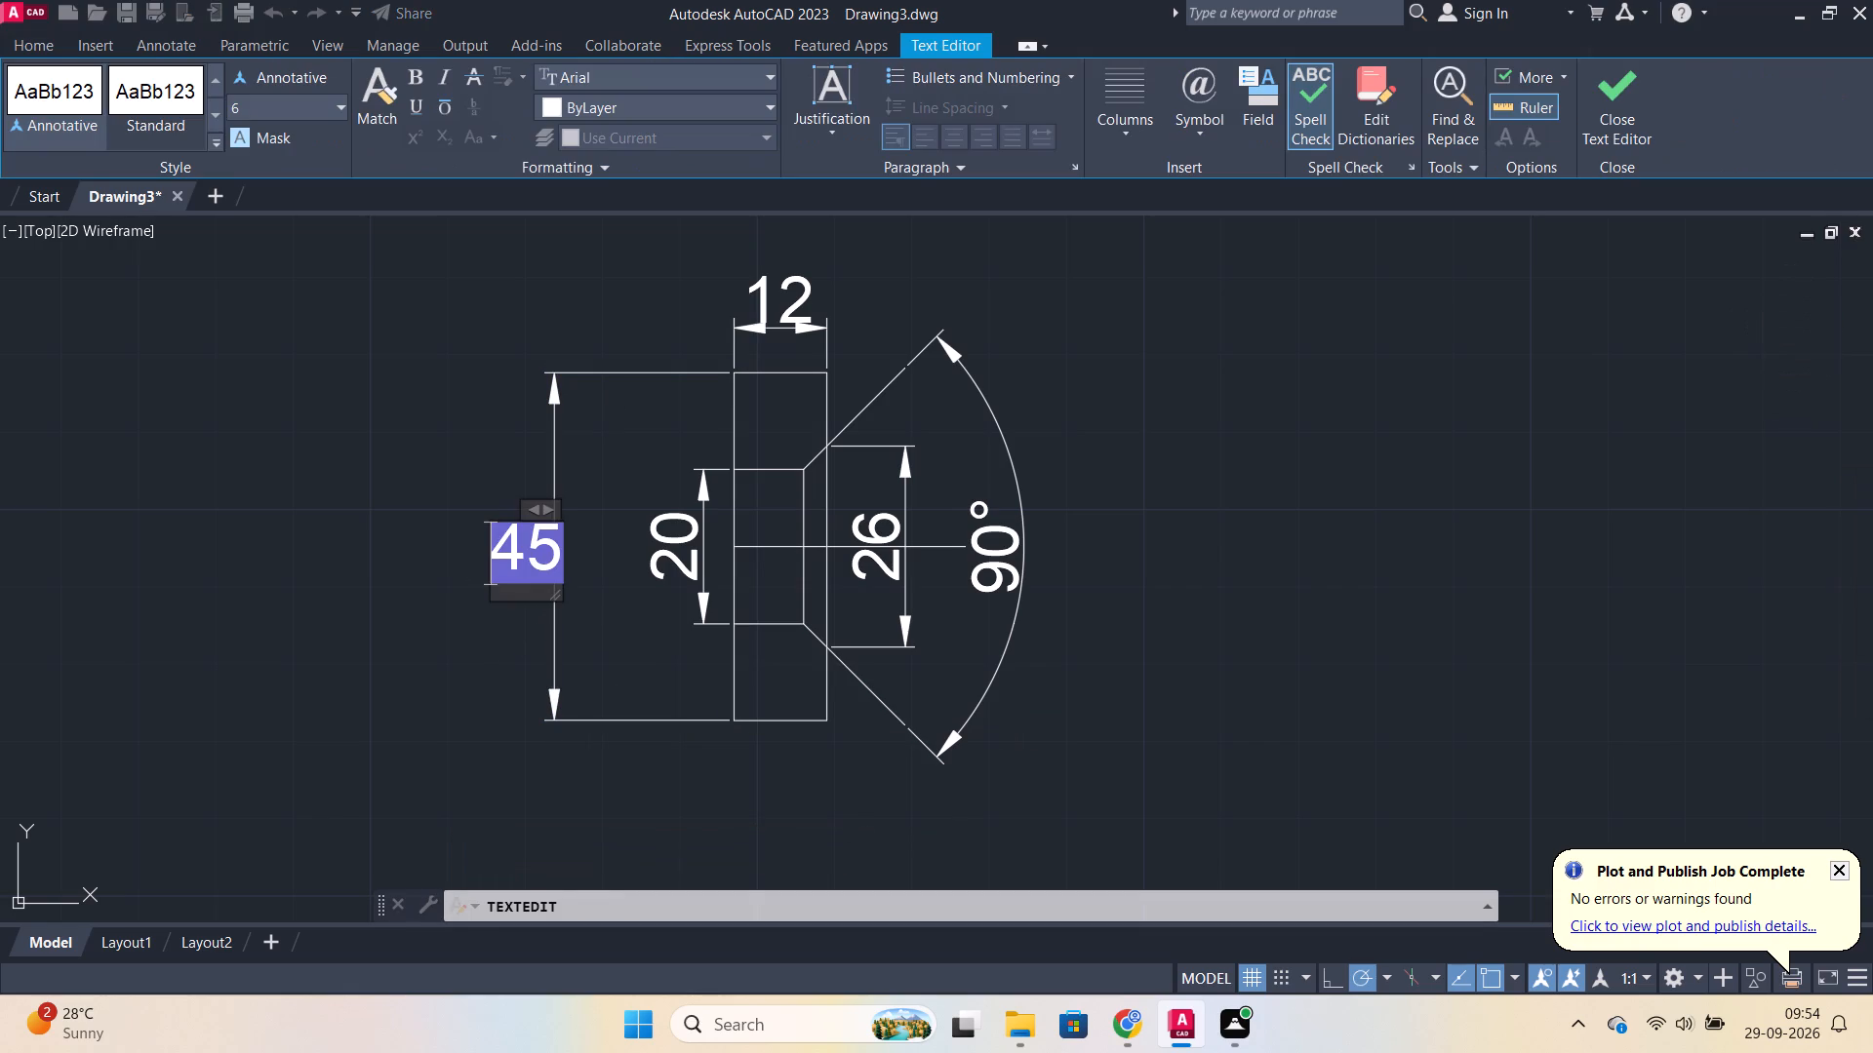
pyautogui.click(1202, 74)
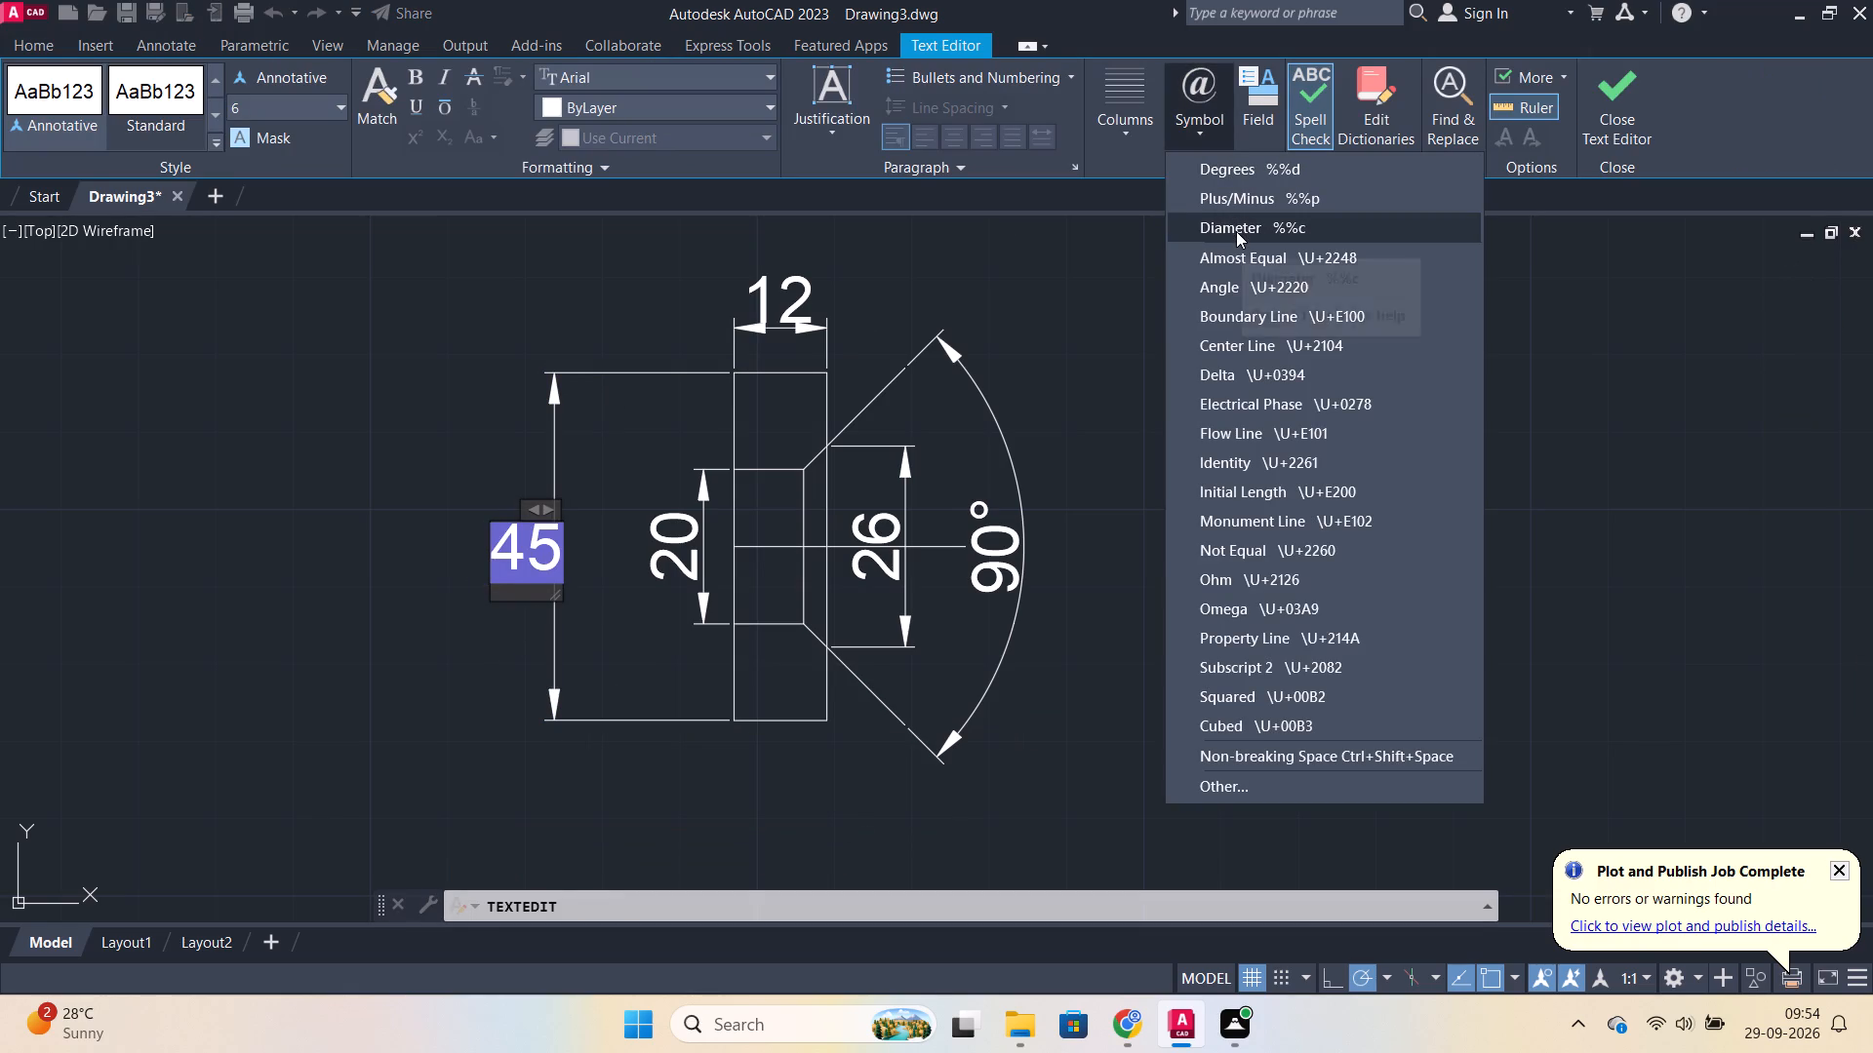
pyautogui.click(1236, 231)
pyautogui.click(1606, 124)
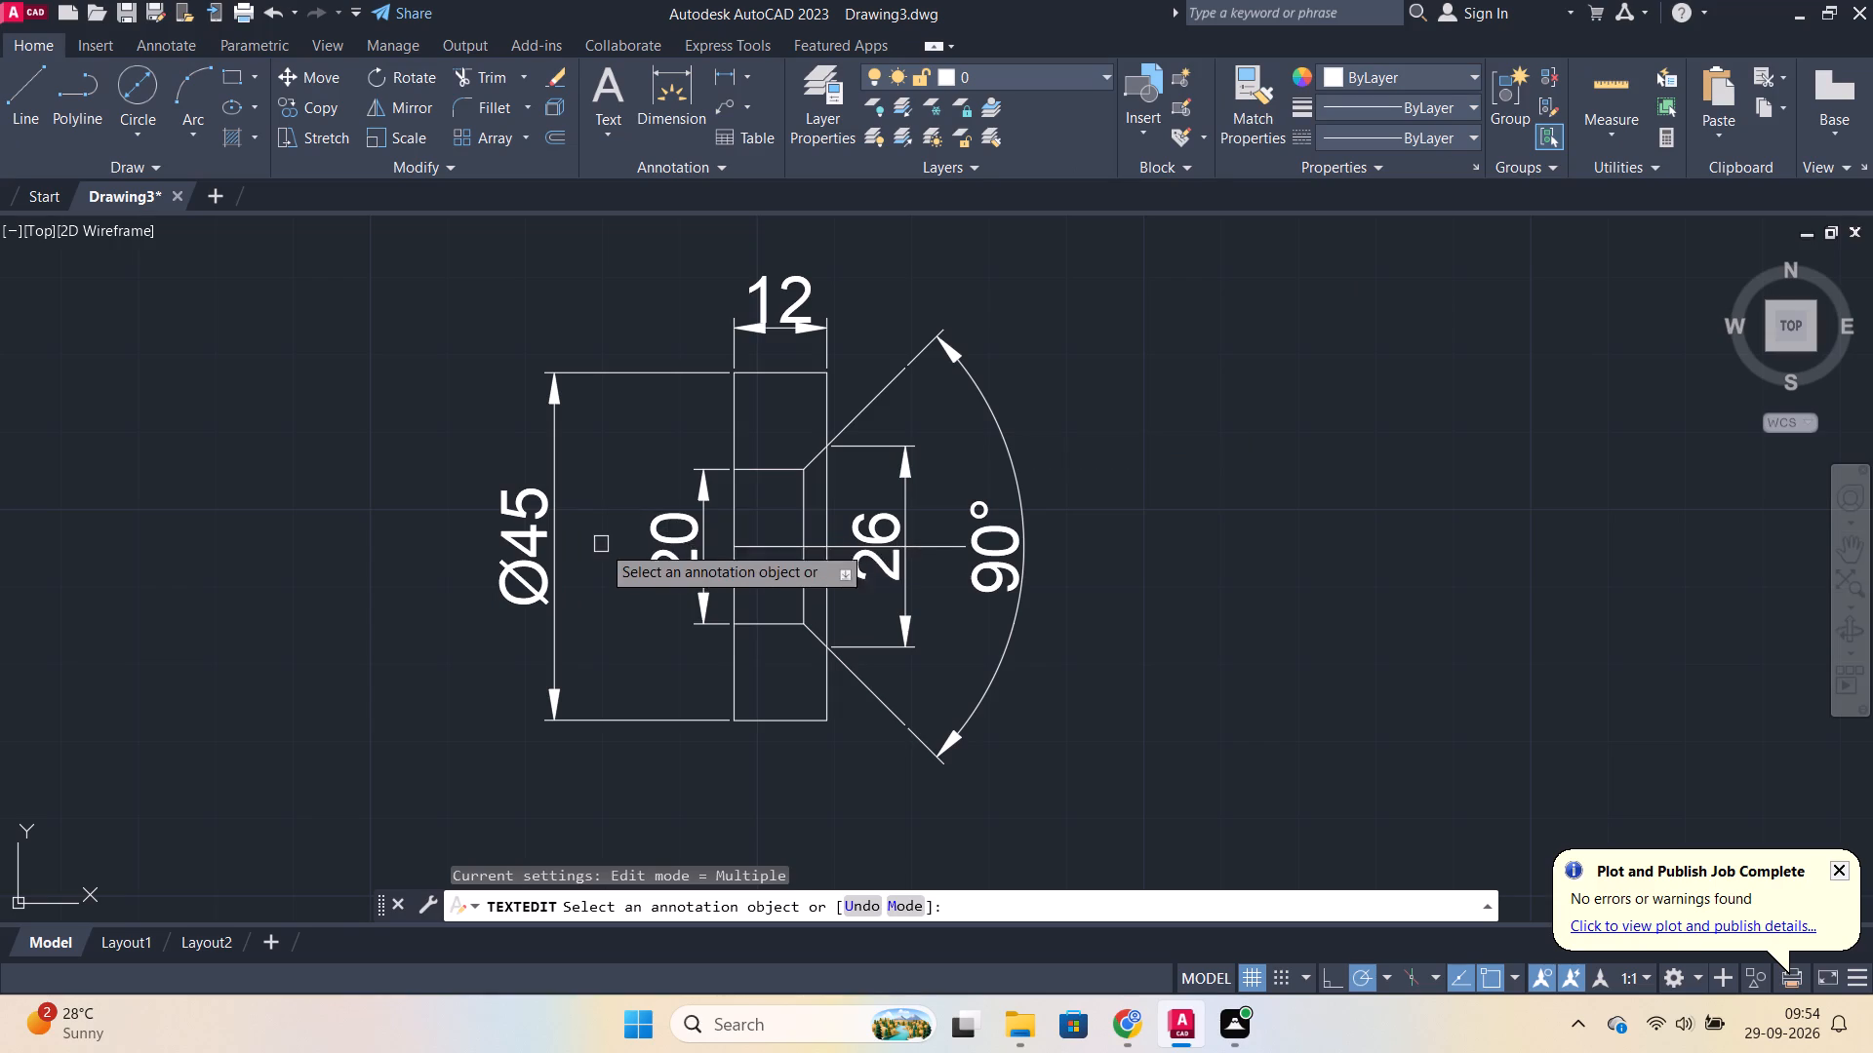
pyautogui.doubleClick(670, 544)
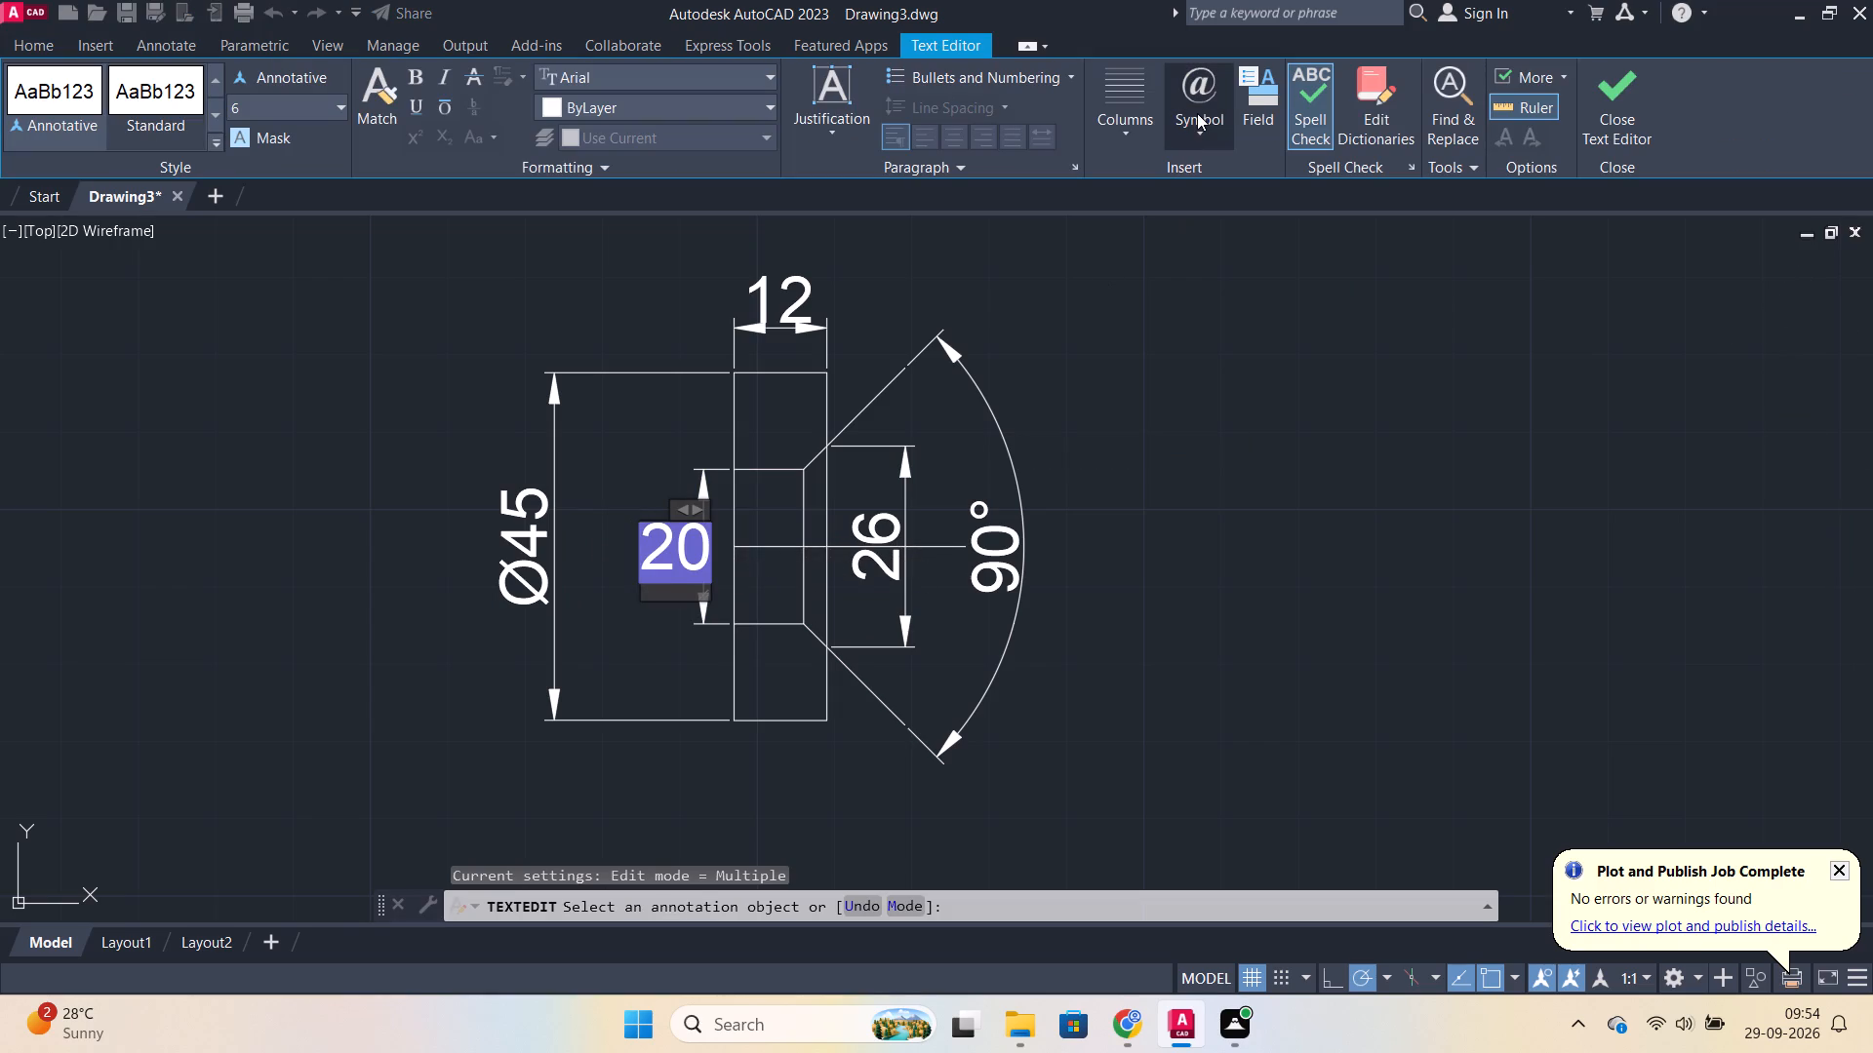
pyautogui.click(1197, 113)
pyautogui.click(1243, 226)
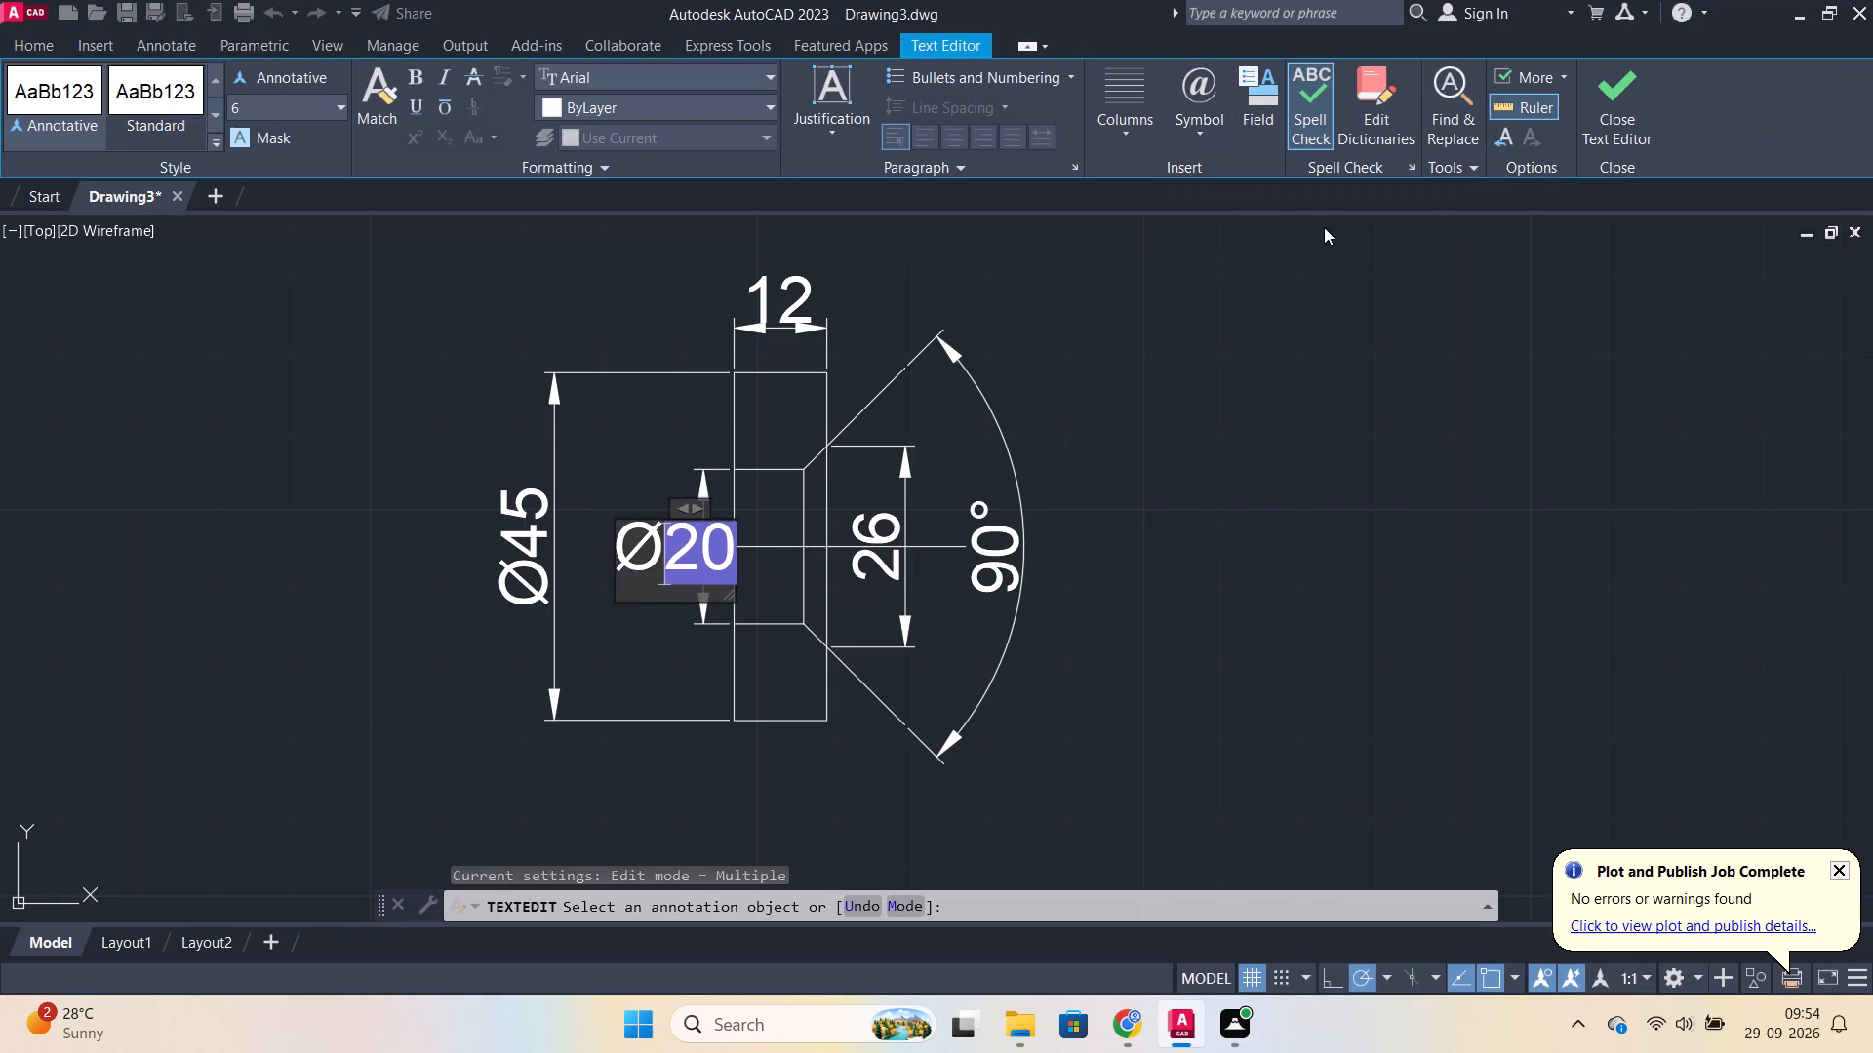
pyautogui.click(1634, 110)
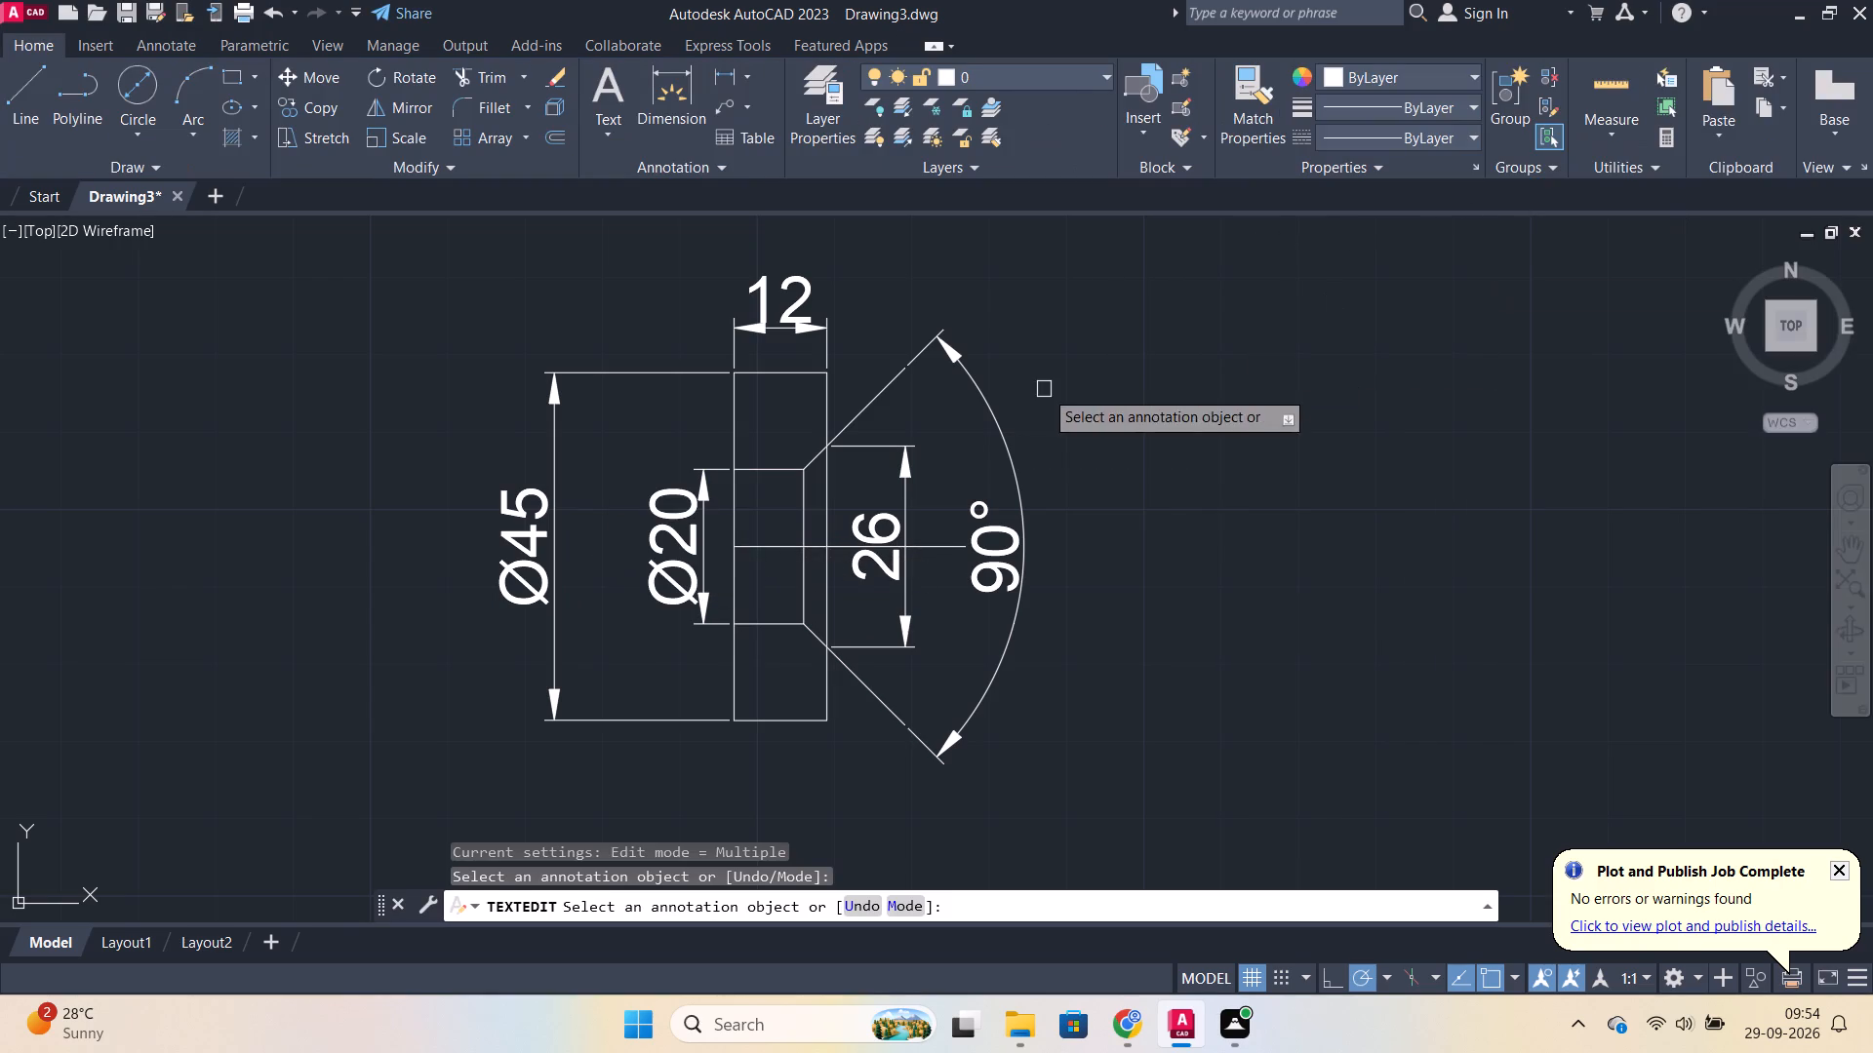
pyautogui.doubleClick(895, 568)
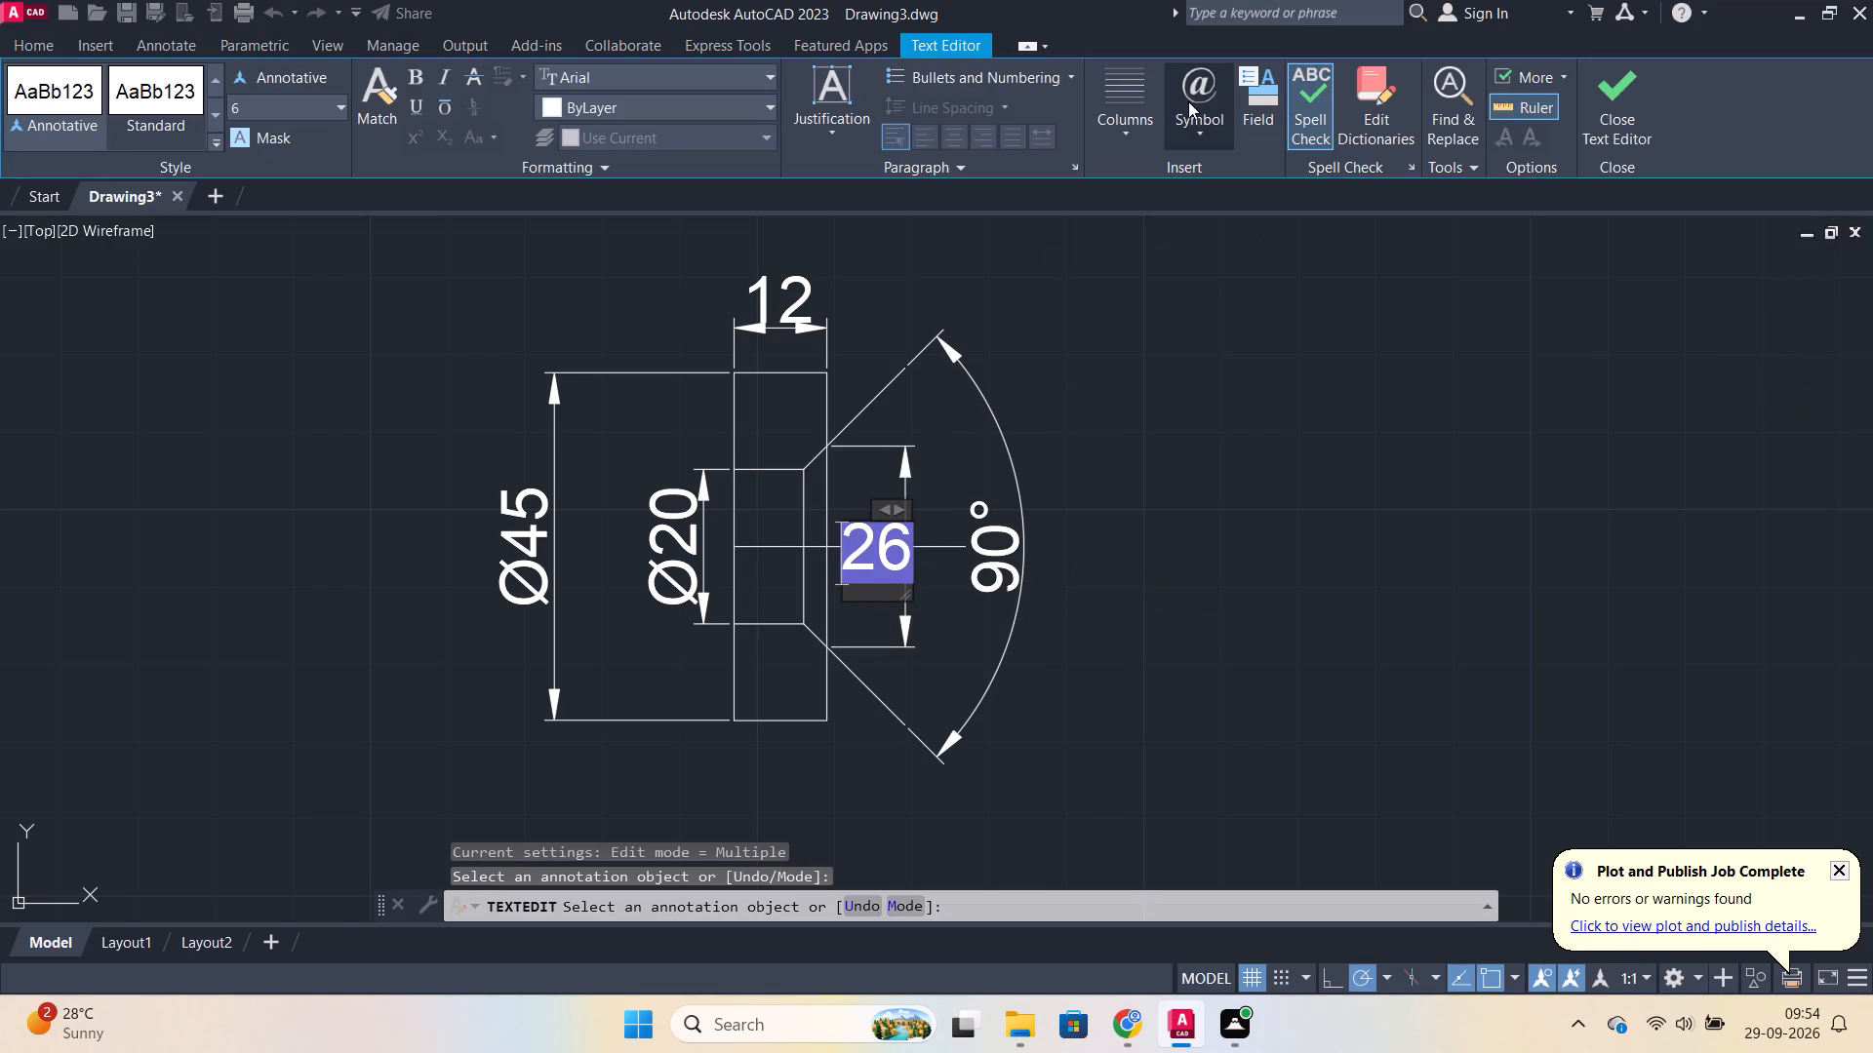
pyautogui.click(1187, 99)
pyautogui.click(1237, 233)
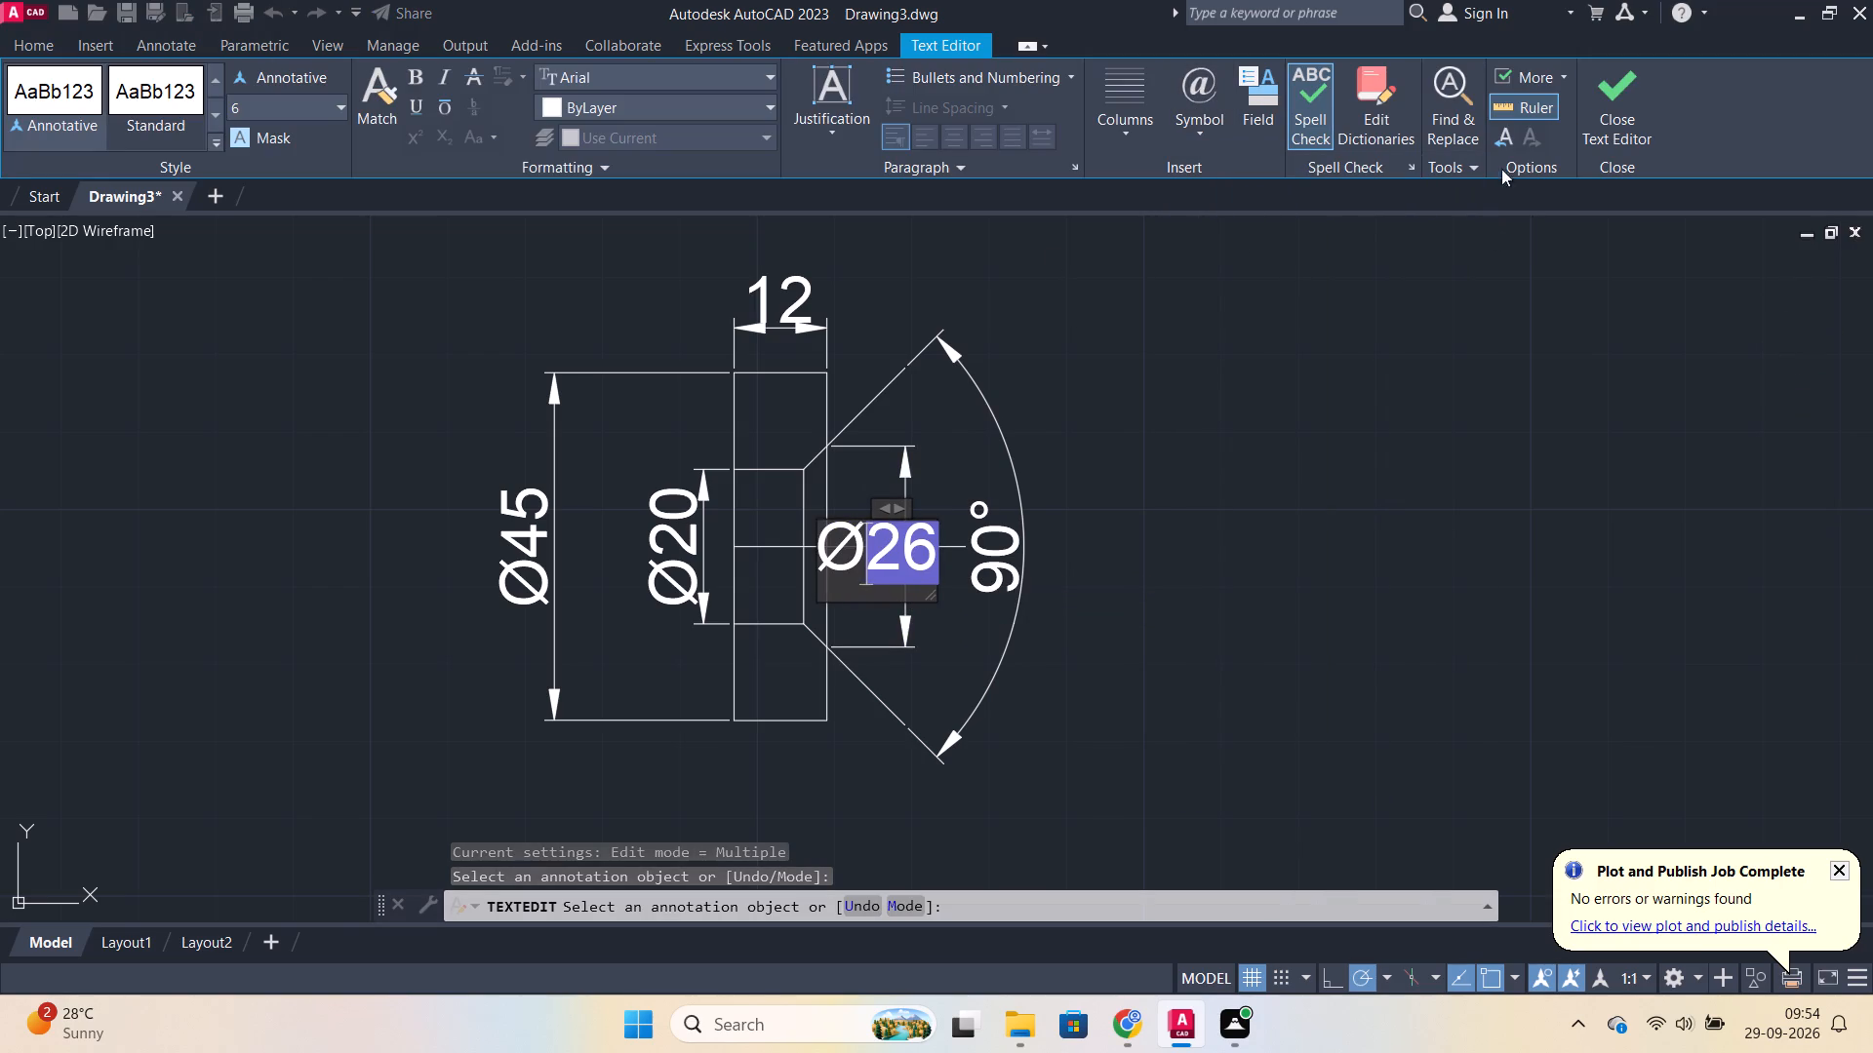
pyautogui.click(1613, 80)
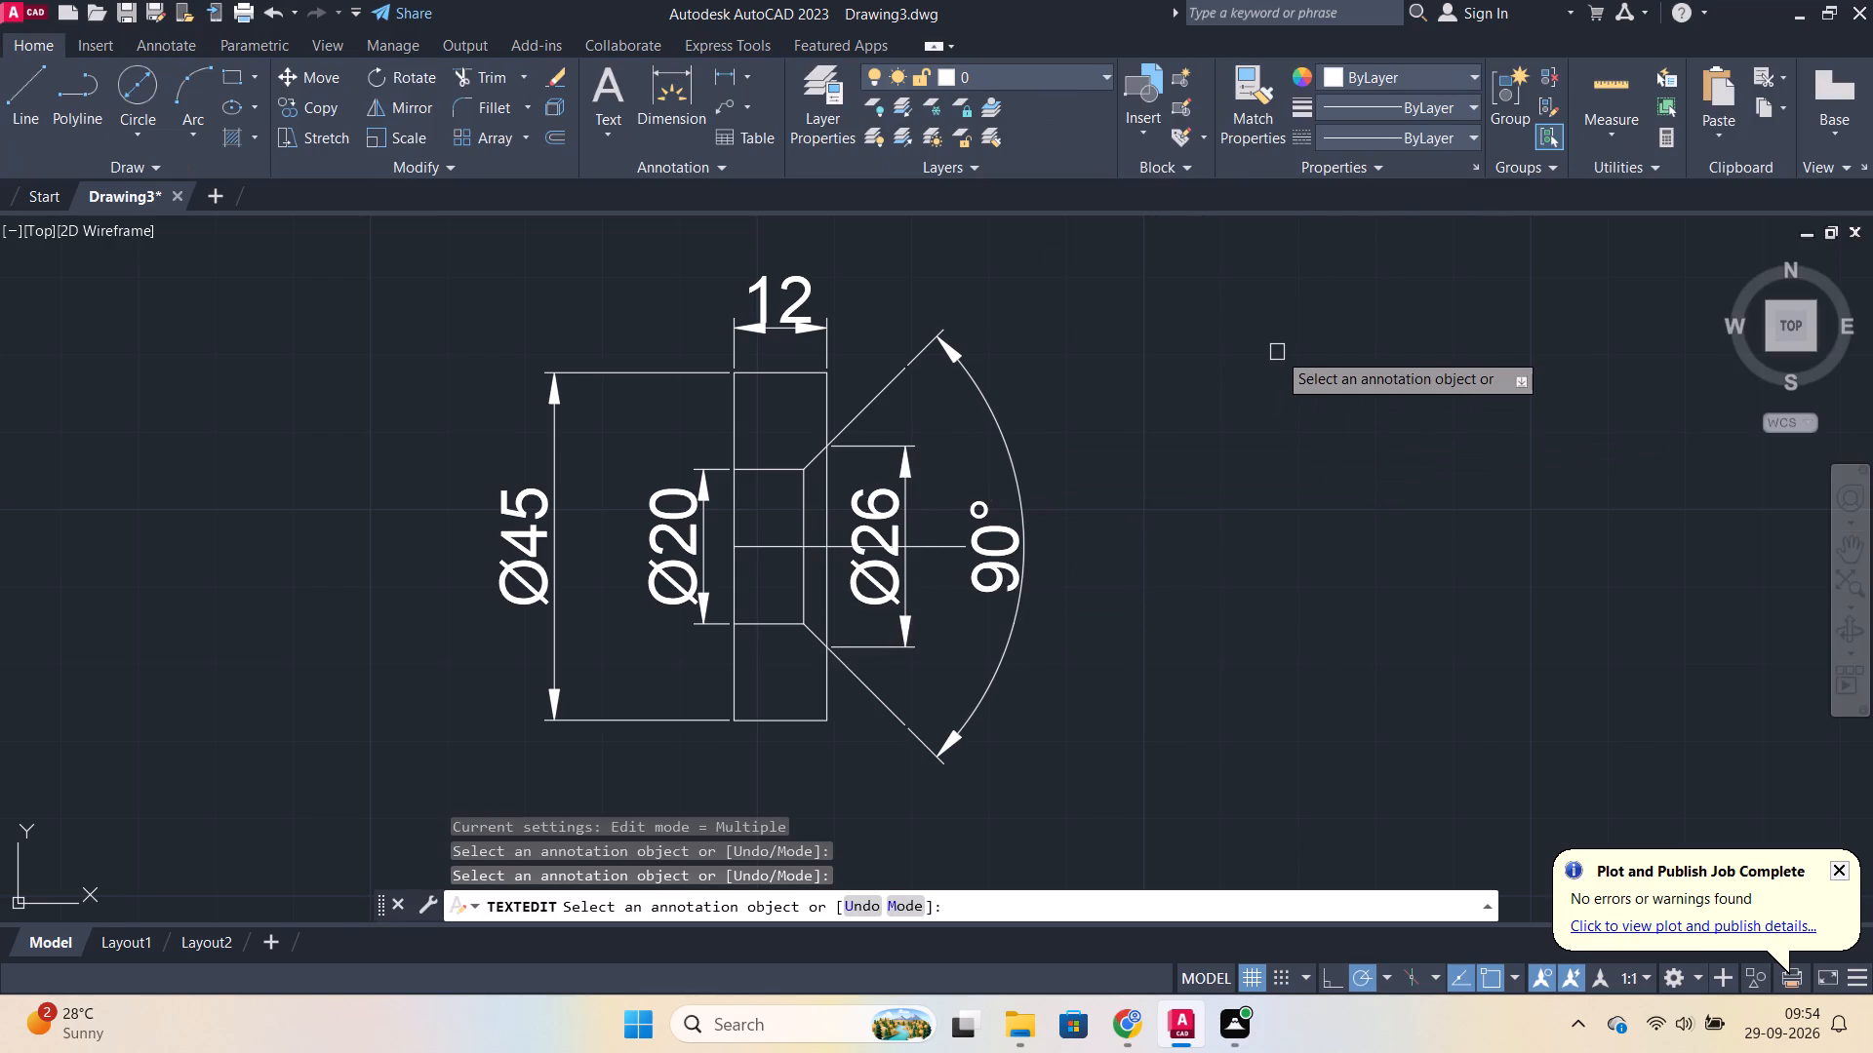
pyautogui.press('Escape')
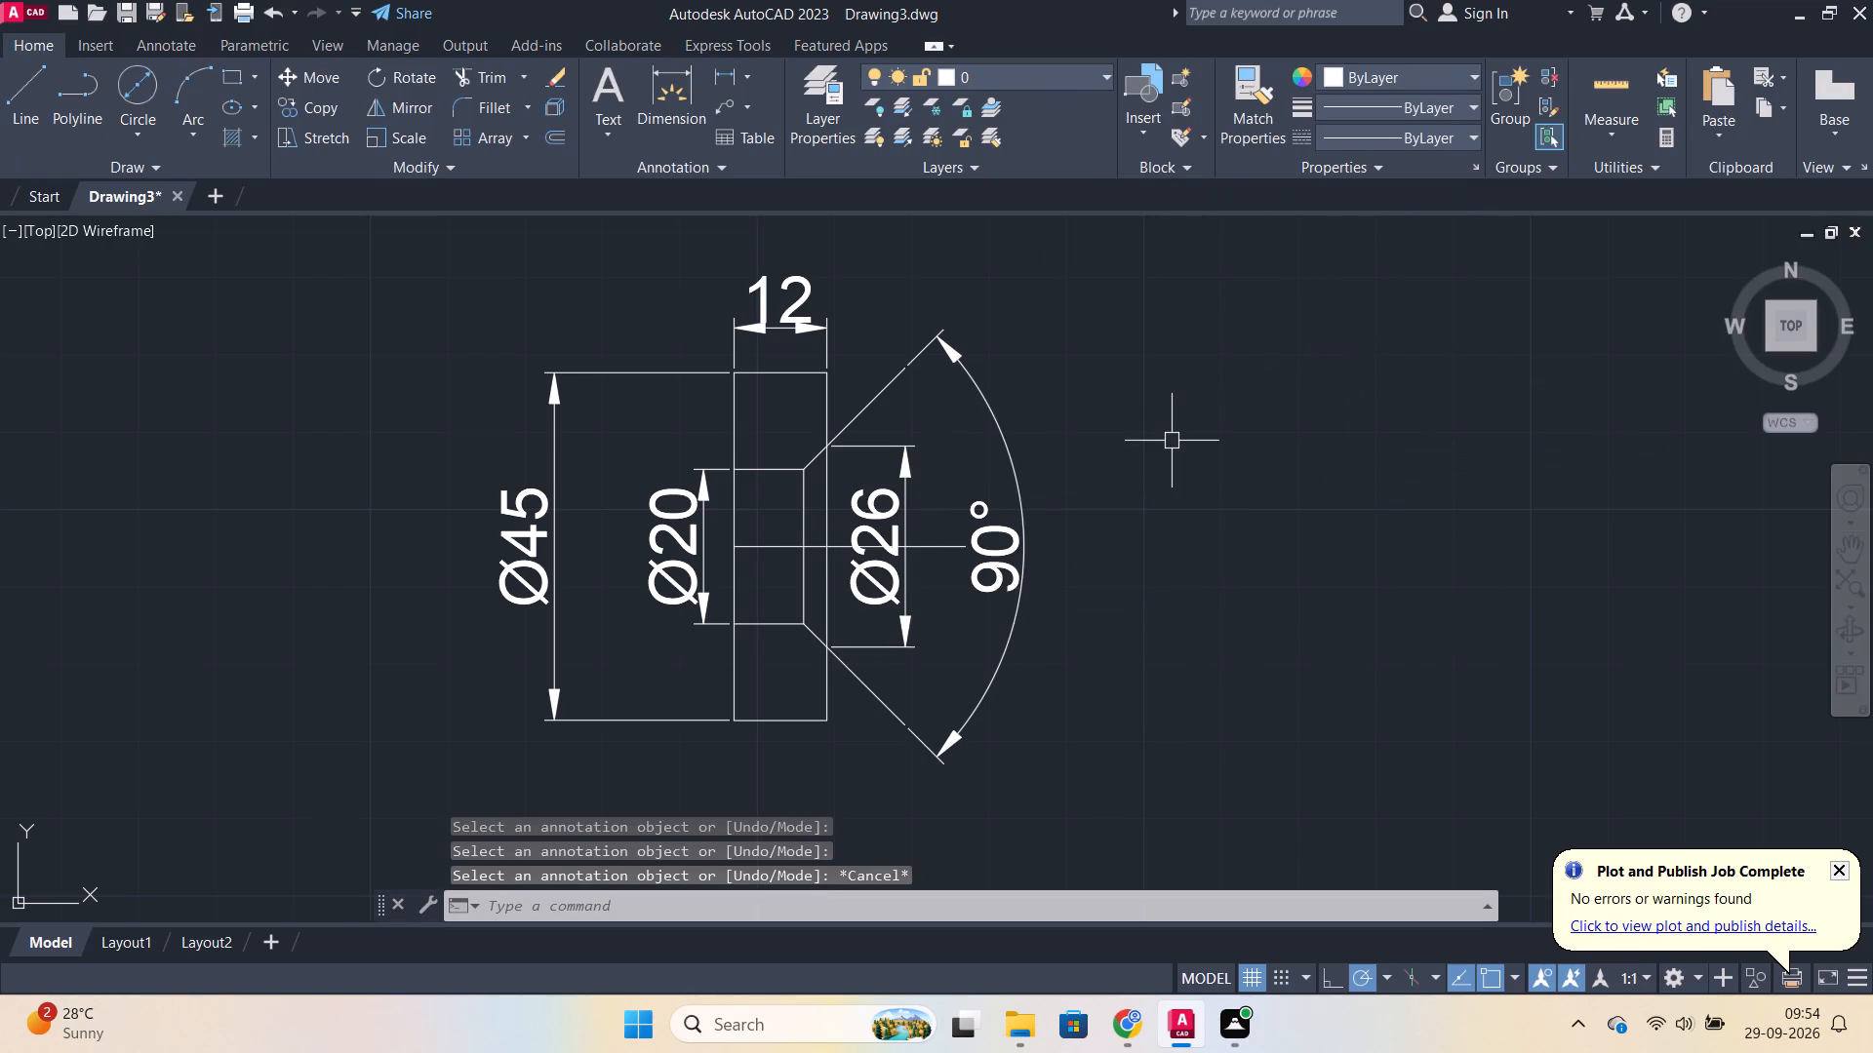
# Erase the horizontal centre line running through the profile.
pyautogui.scroll(-1, 1284, 363)
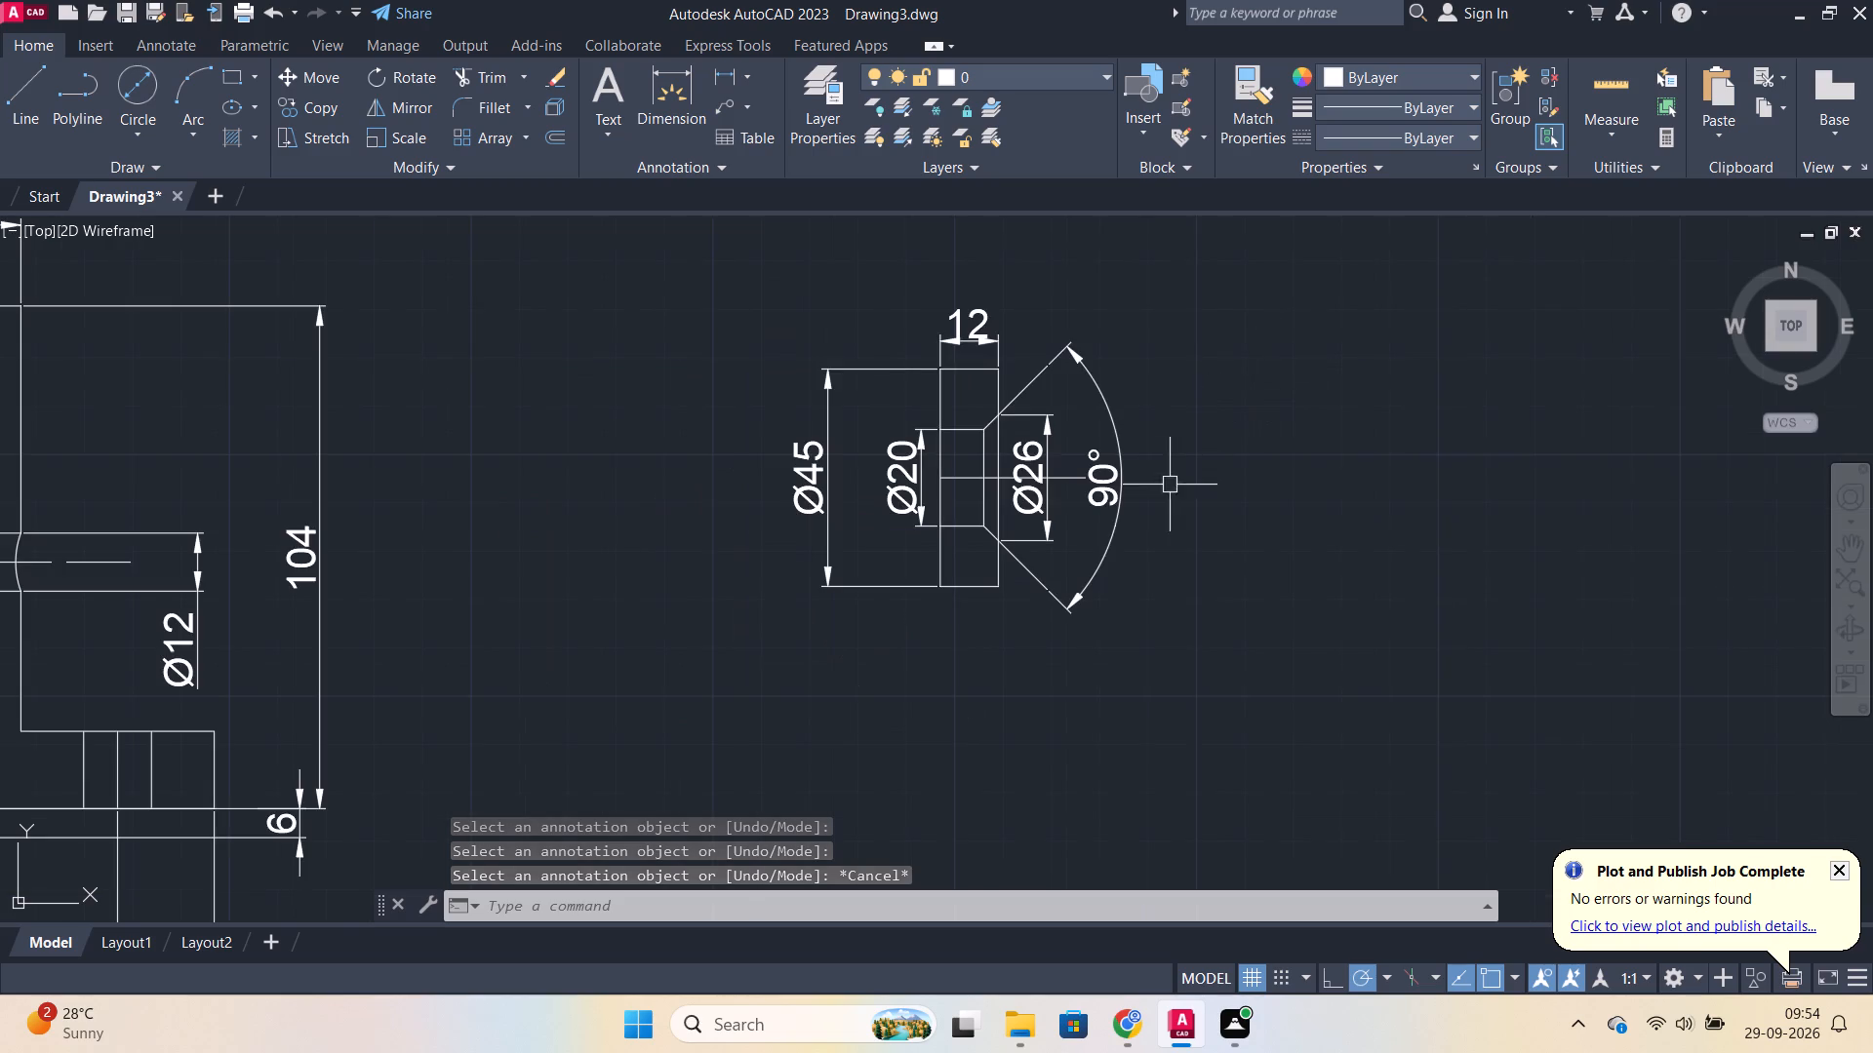
pyautogui.scroll(1, 1154, 491)
pyautogui.click(1022, 470)
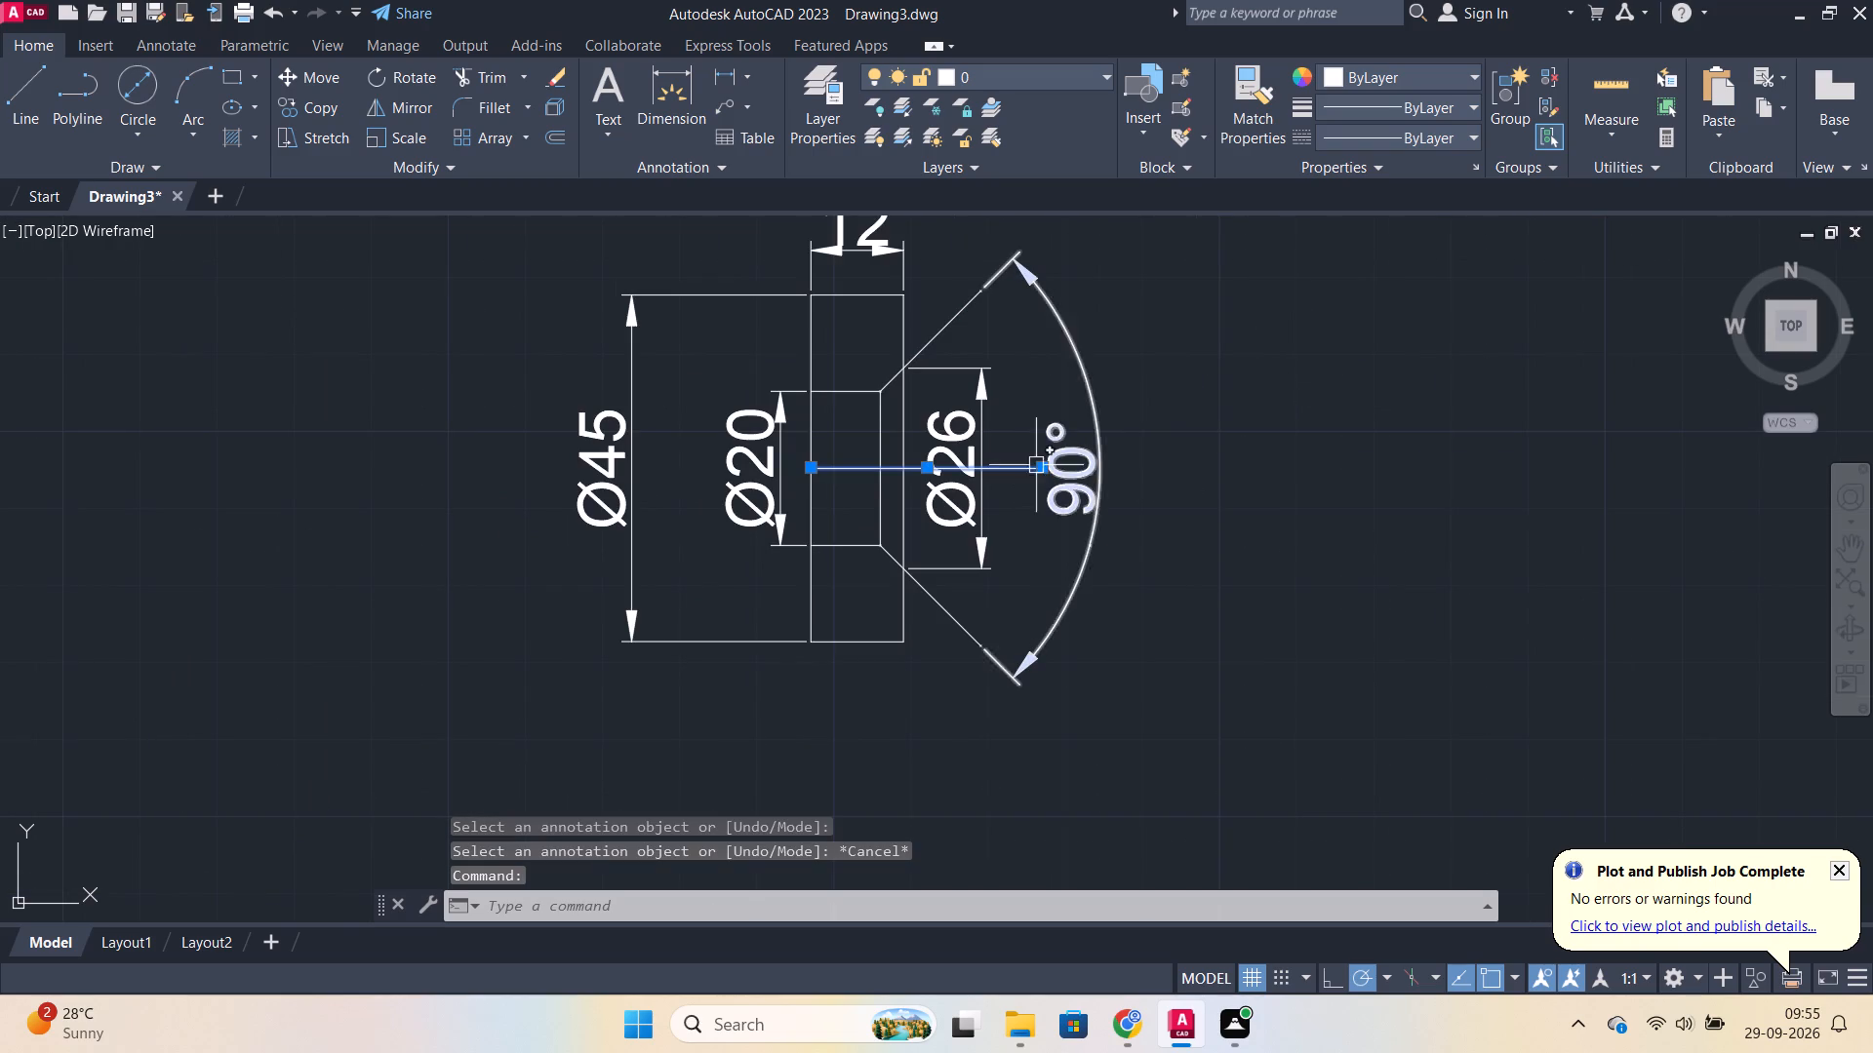
pyautogui.press('e')
pyautogui.press('Return')
# Hatch the second part's solid areas above and below the bore with the ANSI31 pattern.
pyautogui.scroll(-1, 1335, 393)
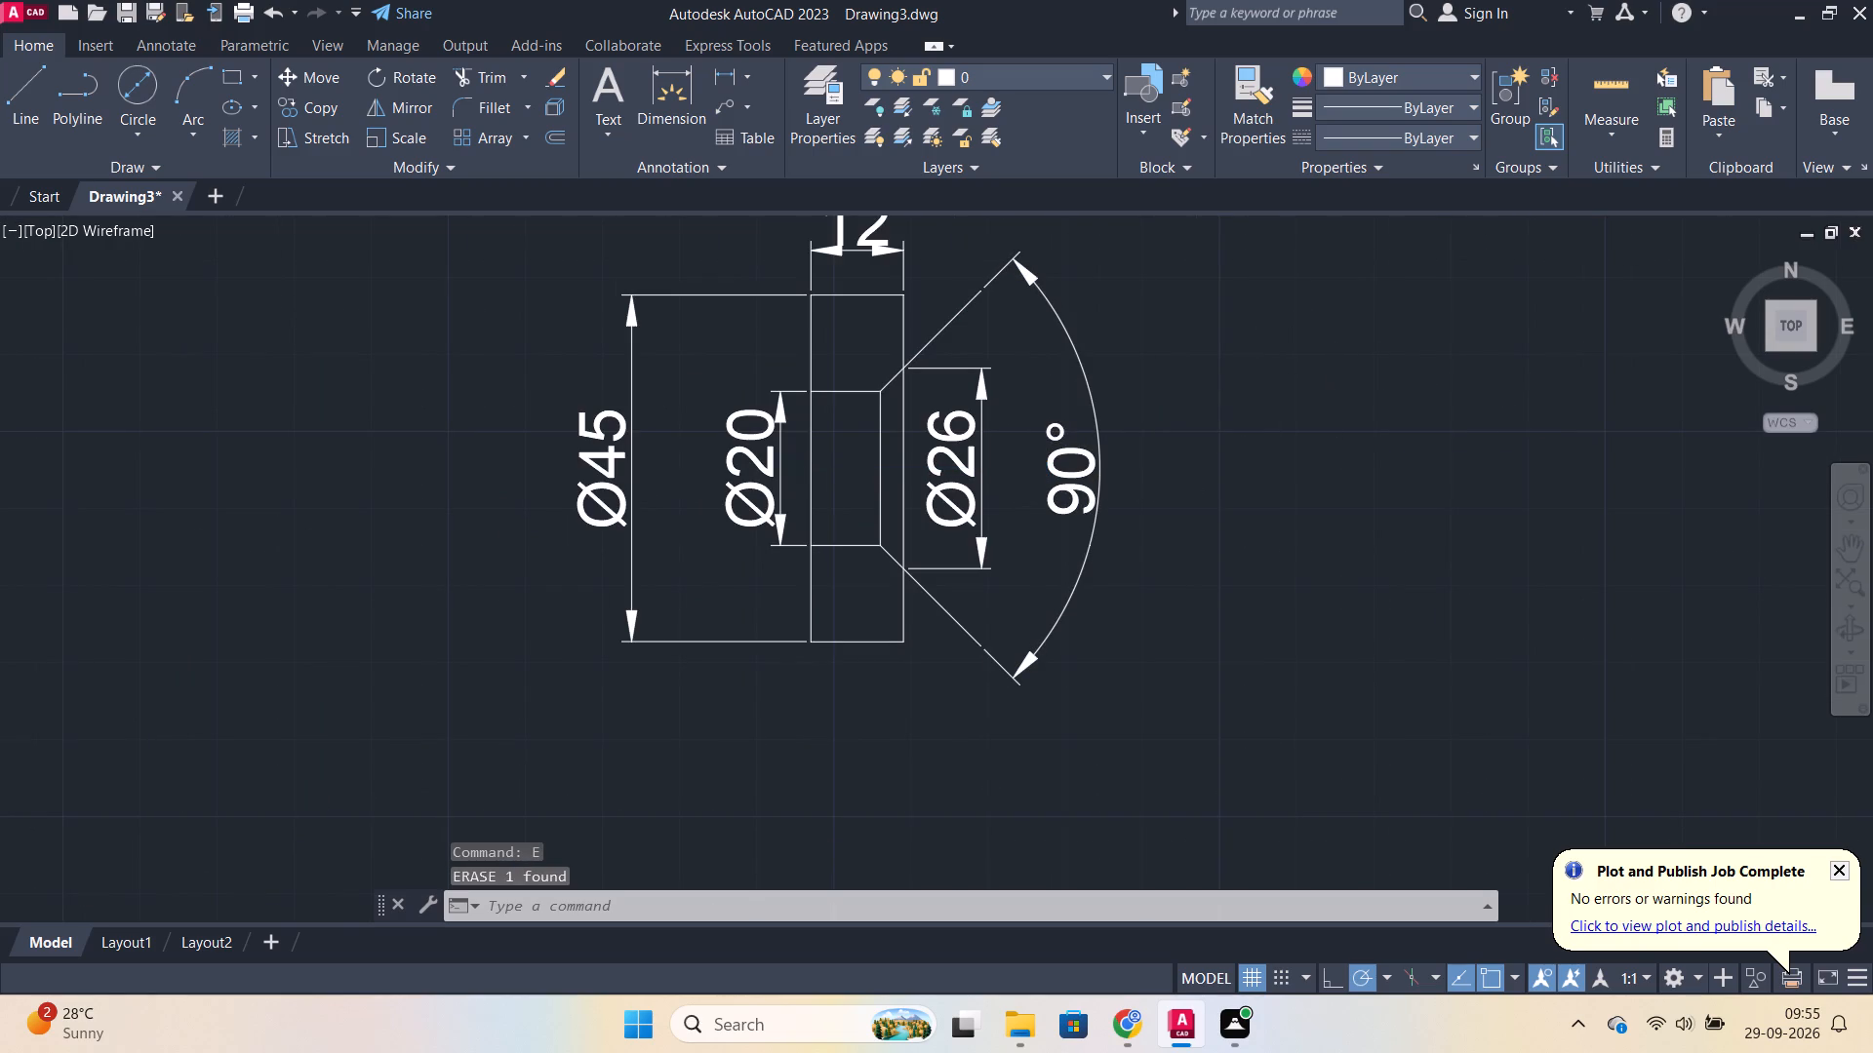
pyautogui.moveTo(1355, 294); pyautogui.dragTo(1276, 312, button='middle')
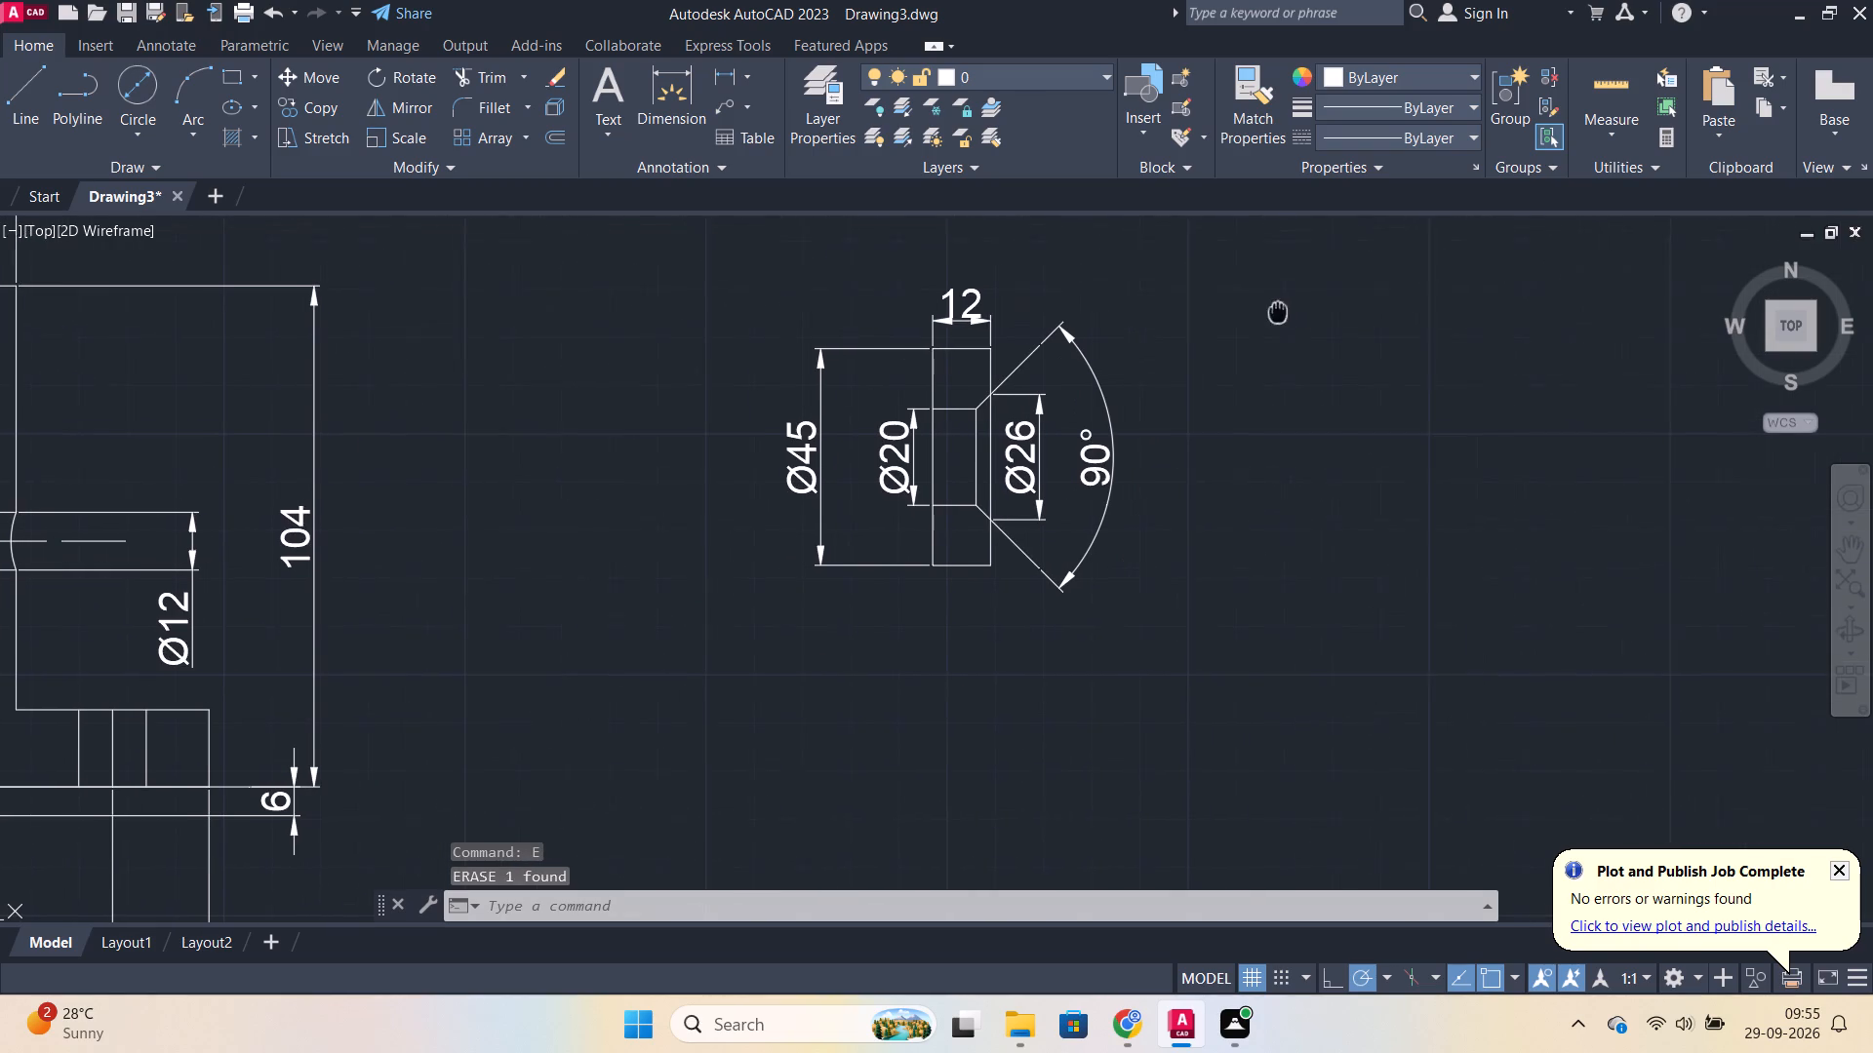
pyautogui.moveTo(1276, 312); pyautogui.dragTo(1273, 315, button='middle')
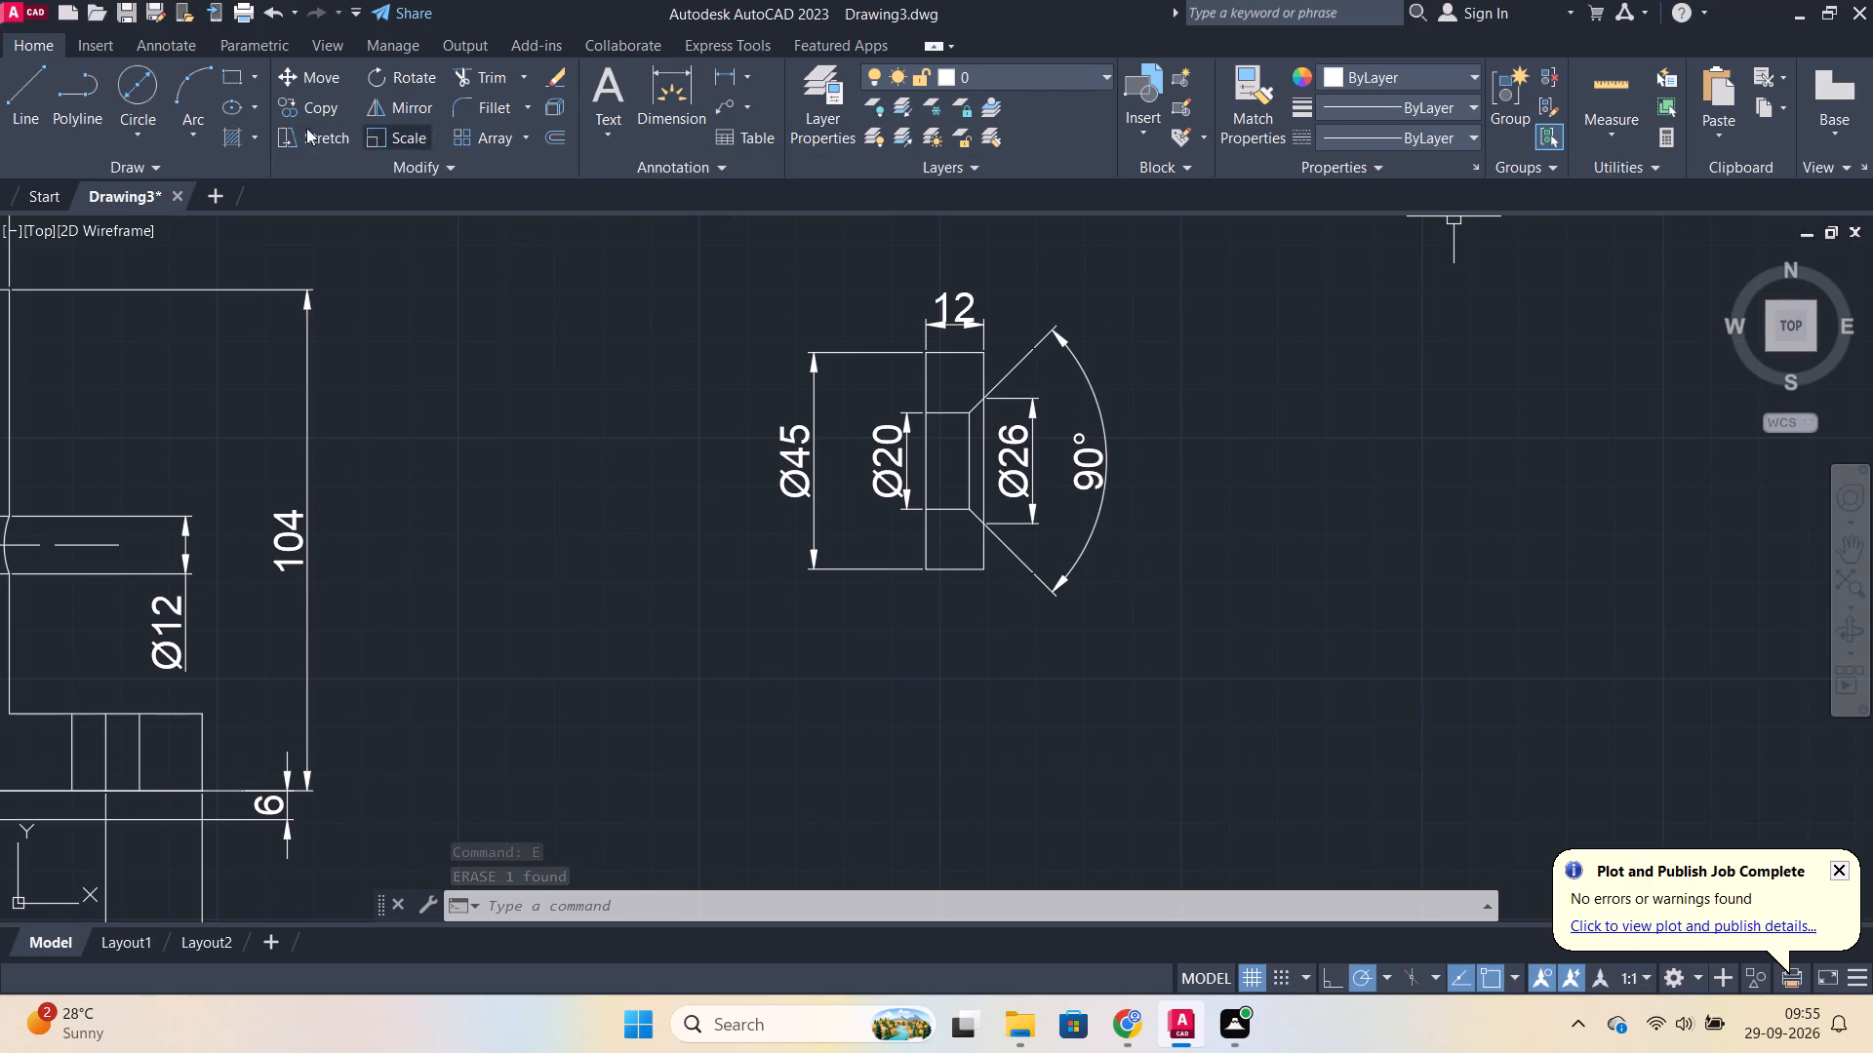
pyautogui.click(266, 143)
pyautogui.click(253, 132)
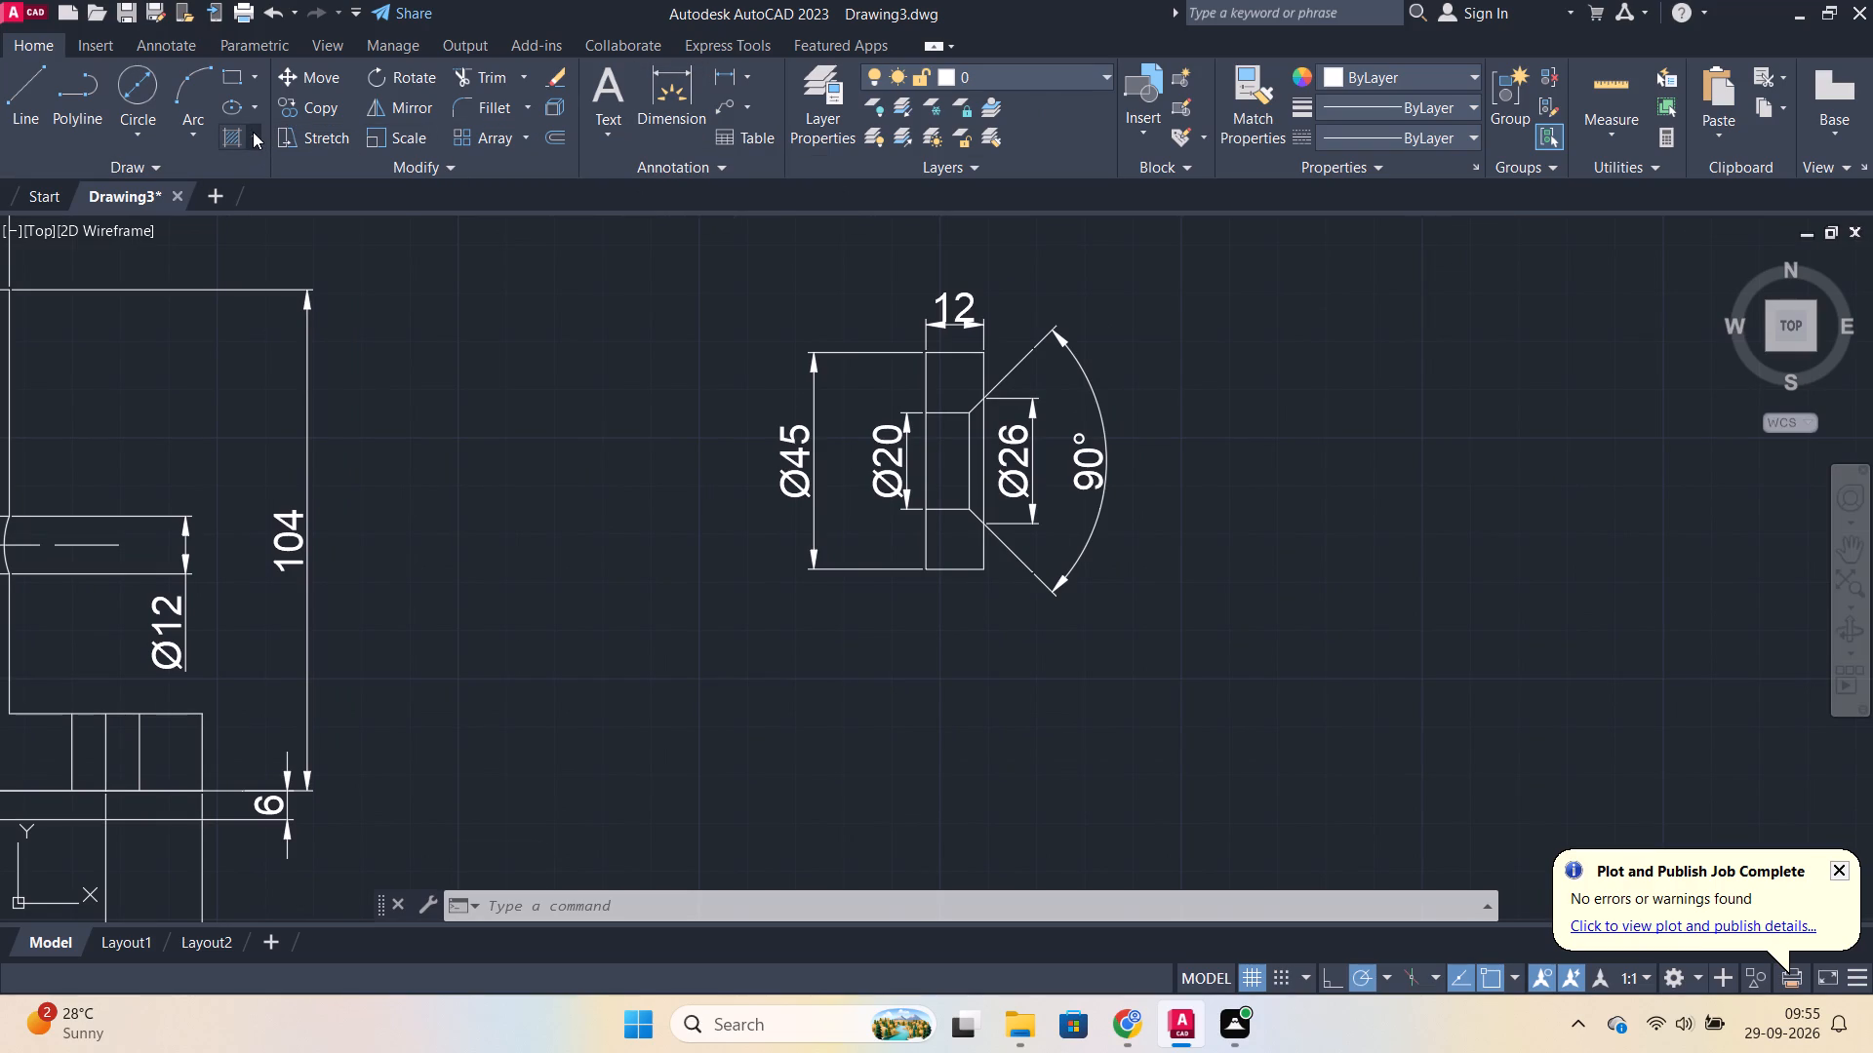
pyautogui.click(240, 132)
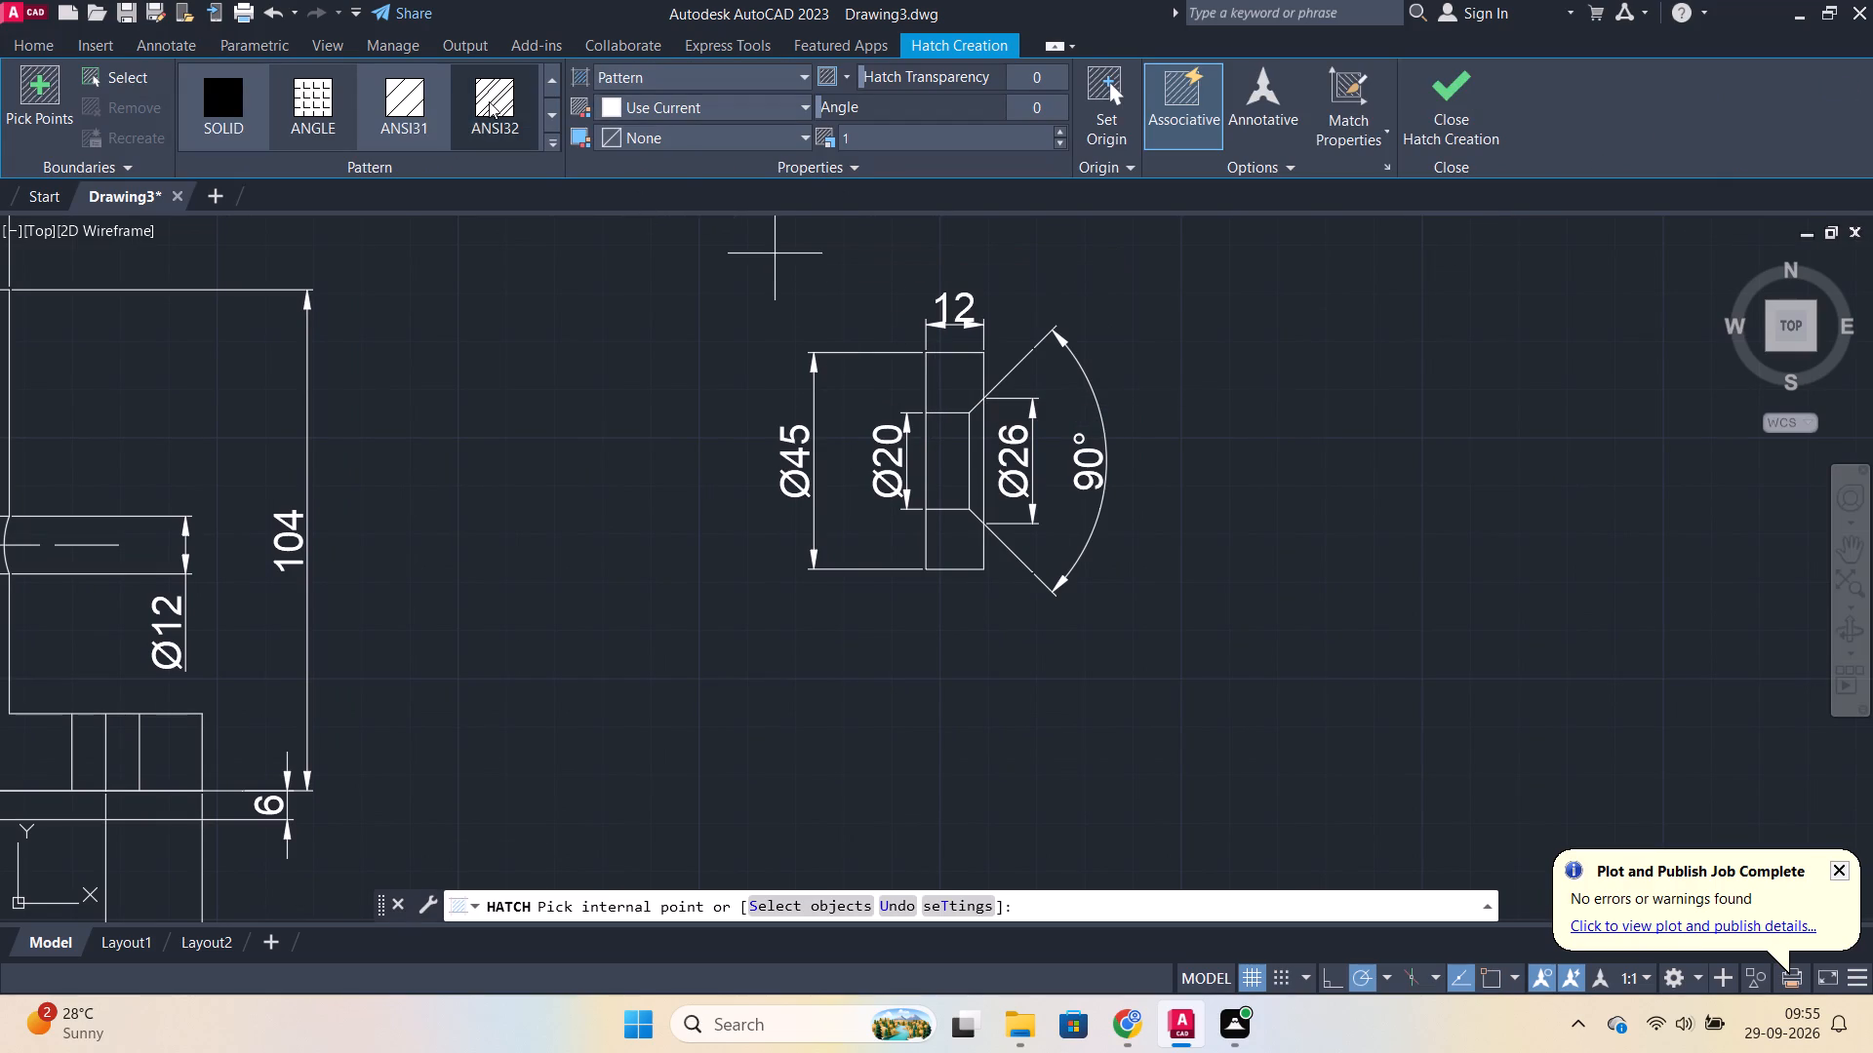
pyautogui.click(423, 108)
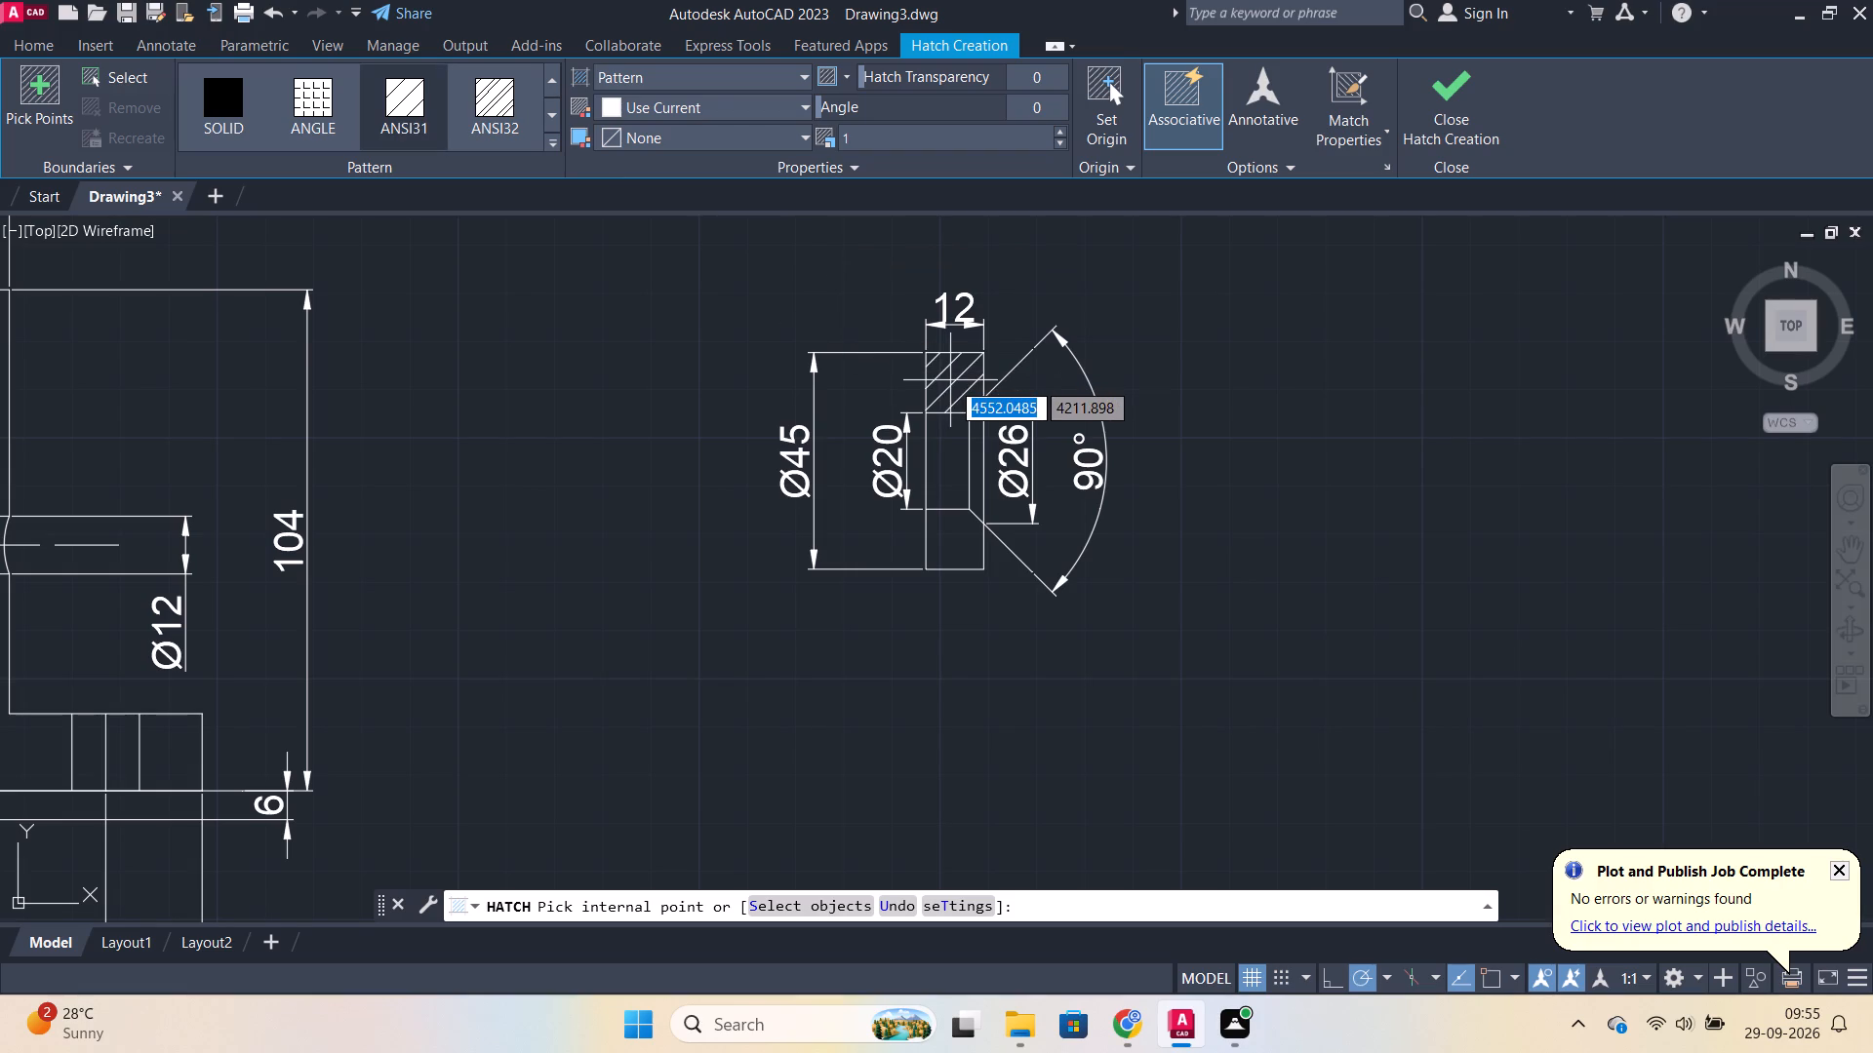
pyautogui.click(950, 380)
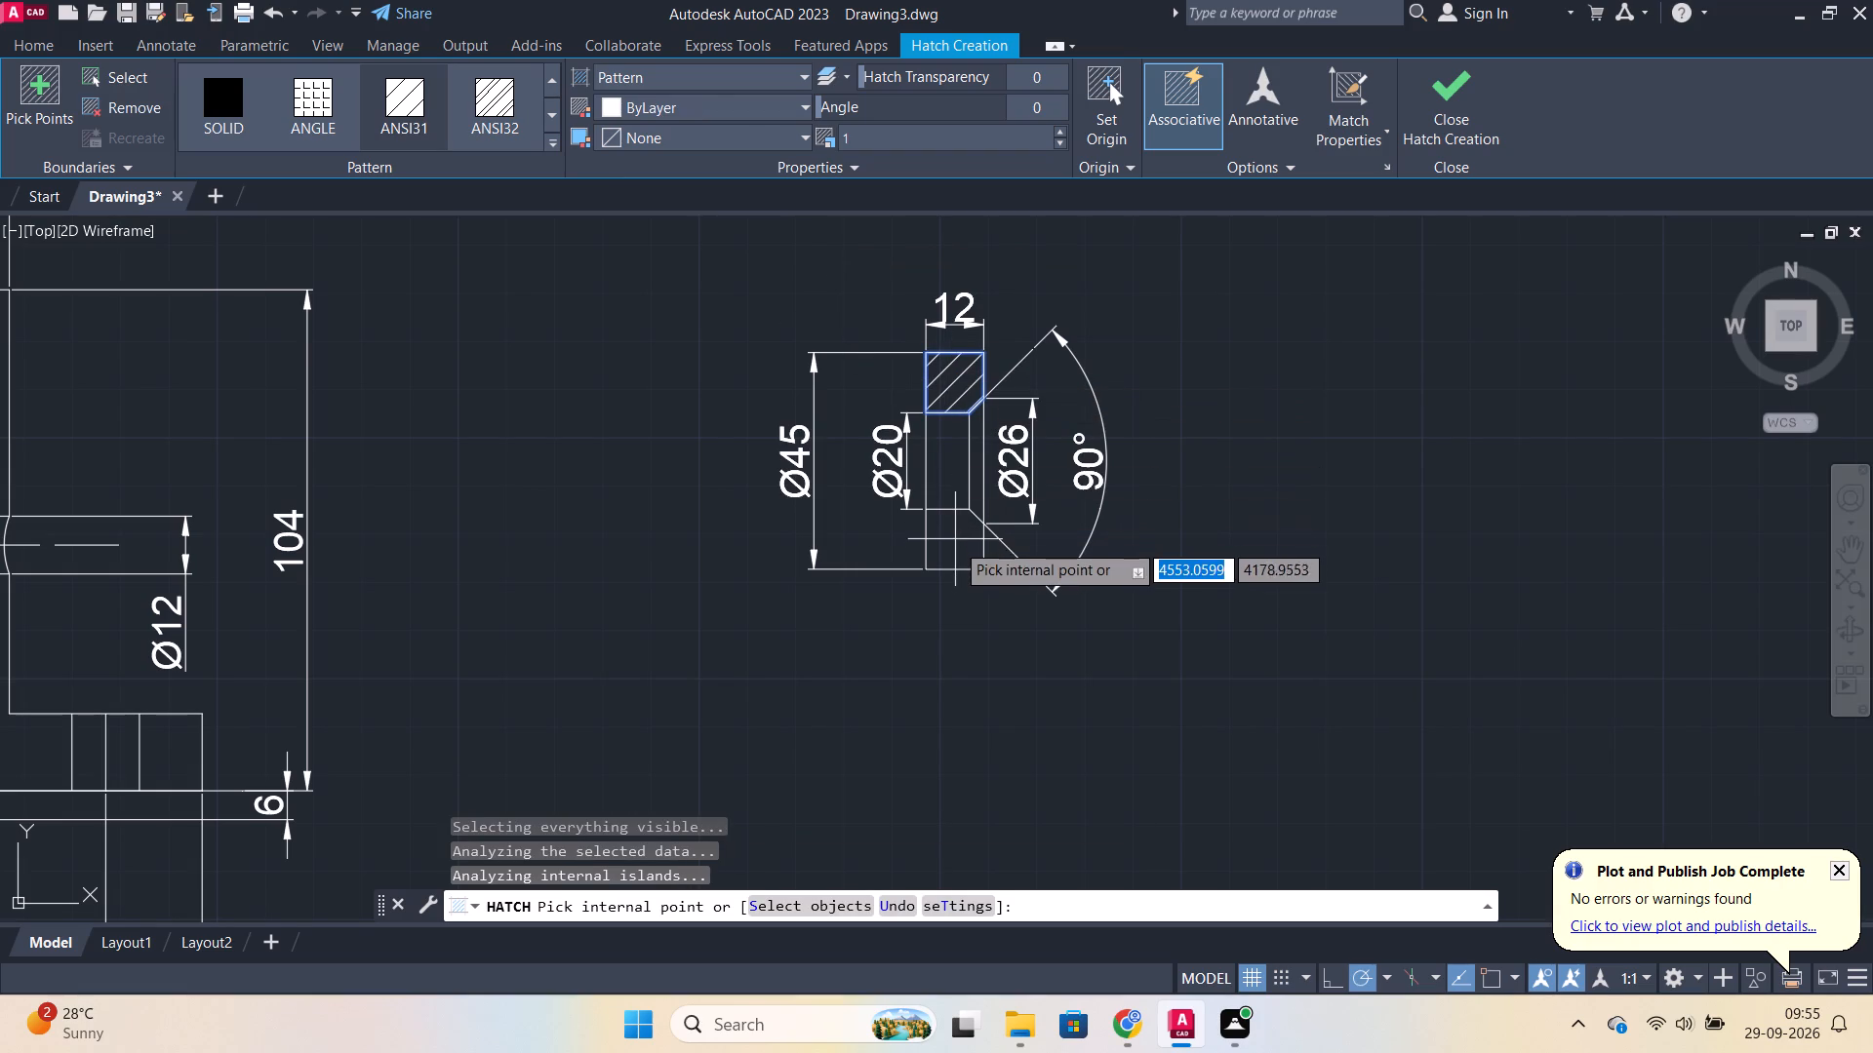
pyautogui.click(954, 544)
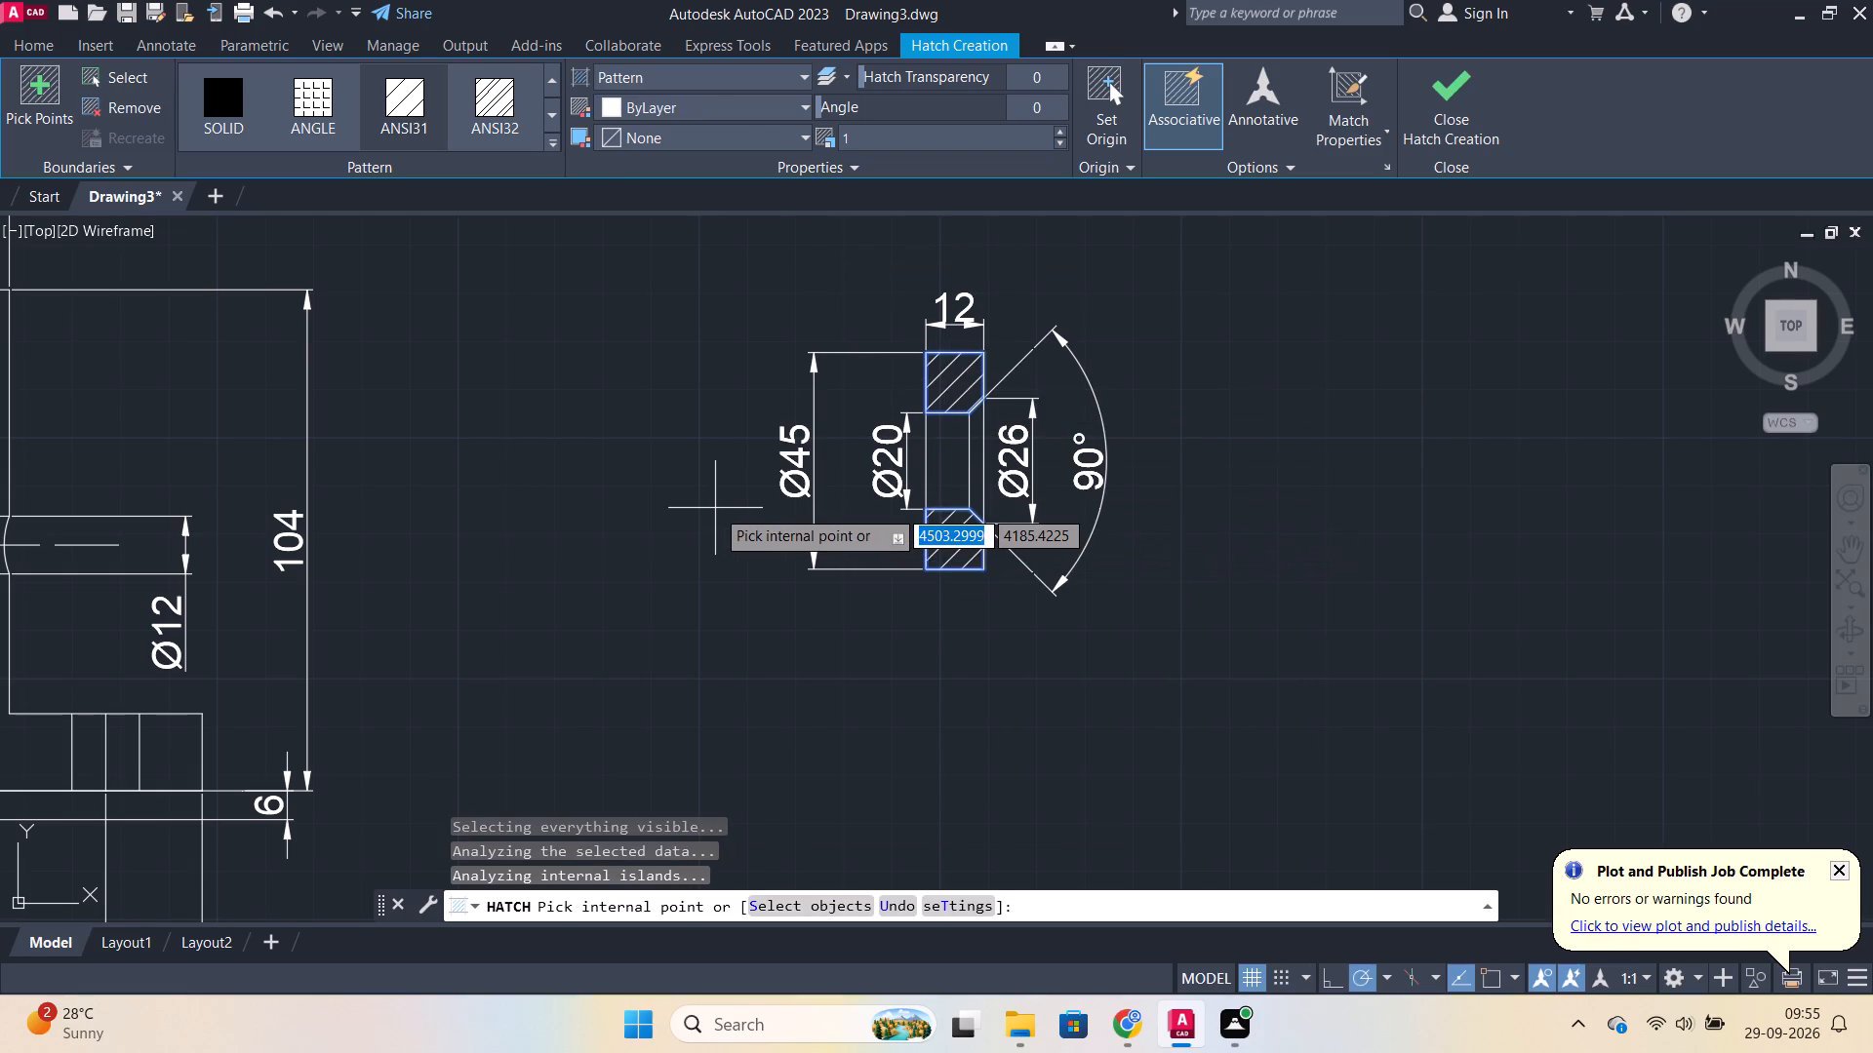
# Extend the same ANSI31 hatch to Section A-A's upper walls on both sides and its right-hand lower wall with adjoining flange.
pyautogui.scroll(-1, 648, 486)
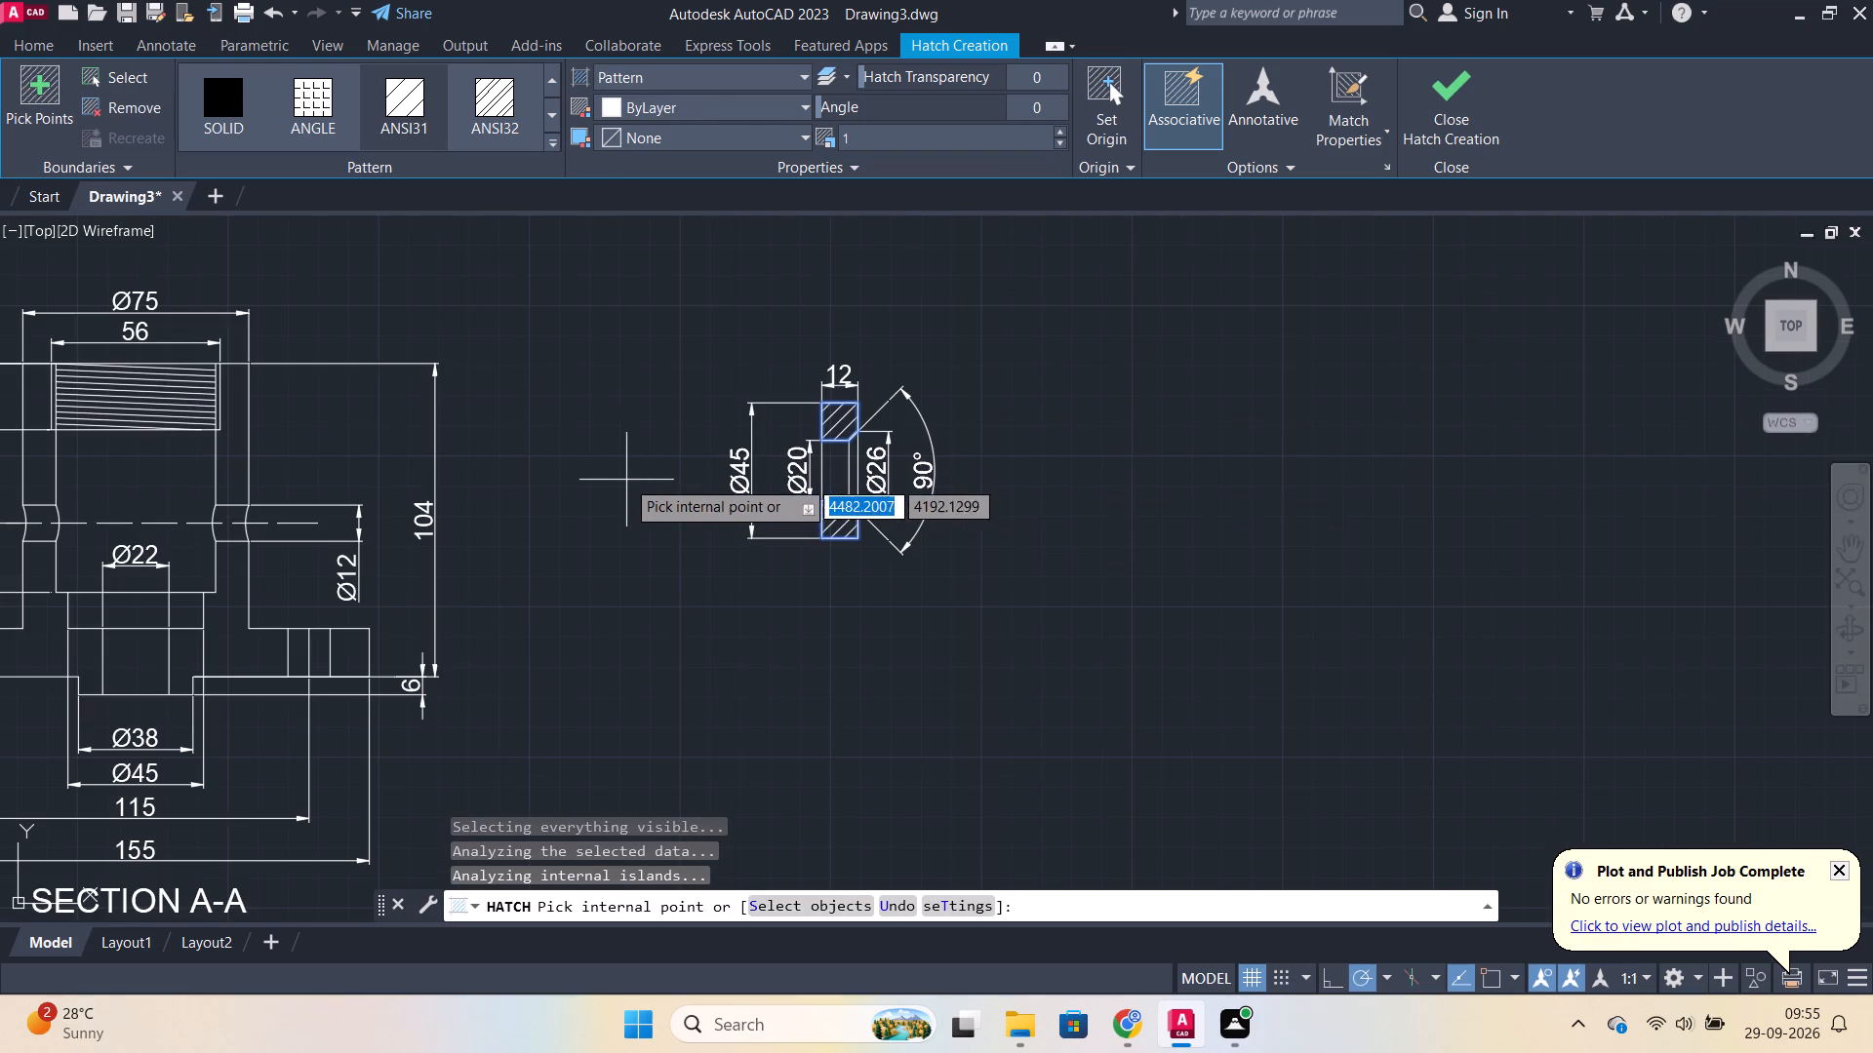
pyautogui.scroll(-1, 622, 475)
pyautogui.moveTo(615, 488); pyautogui.dragTo(953, 479, button='middle')
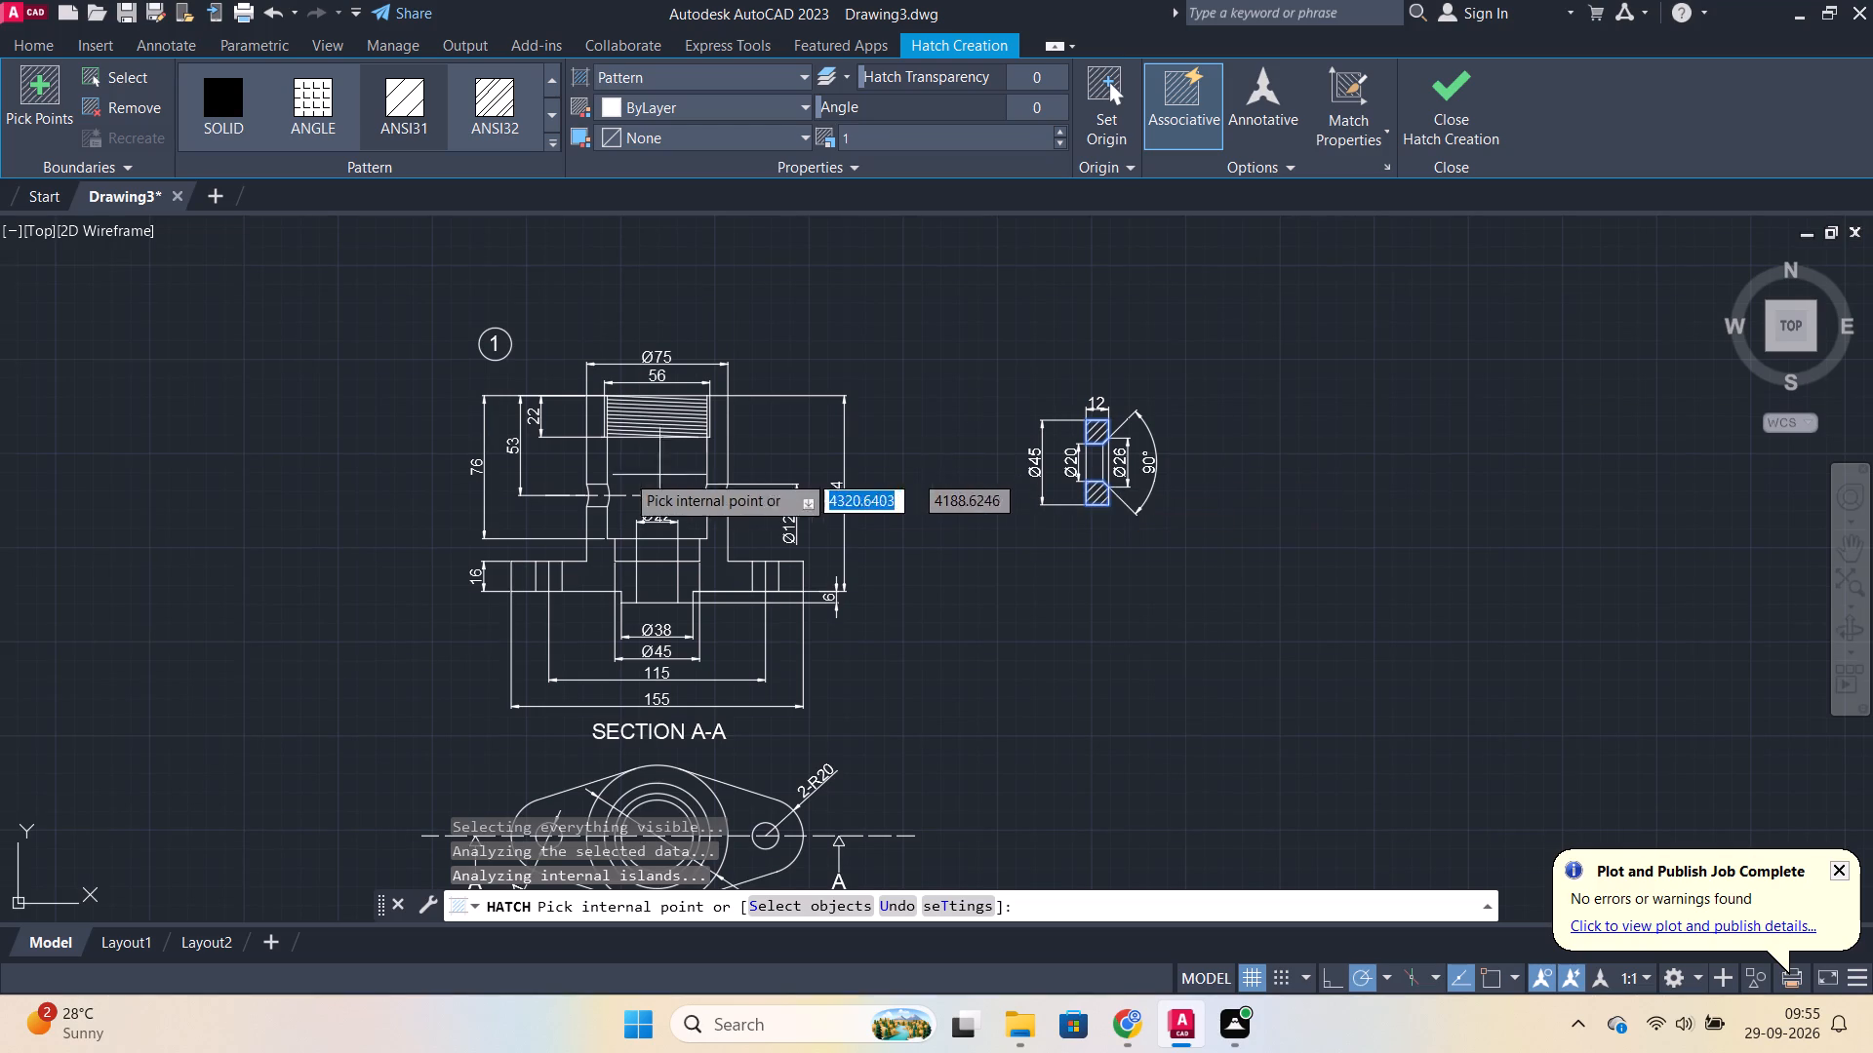
pyautogui.scroll(2, 587, 455)
pyautogui.click(600, 406)
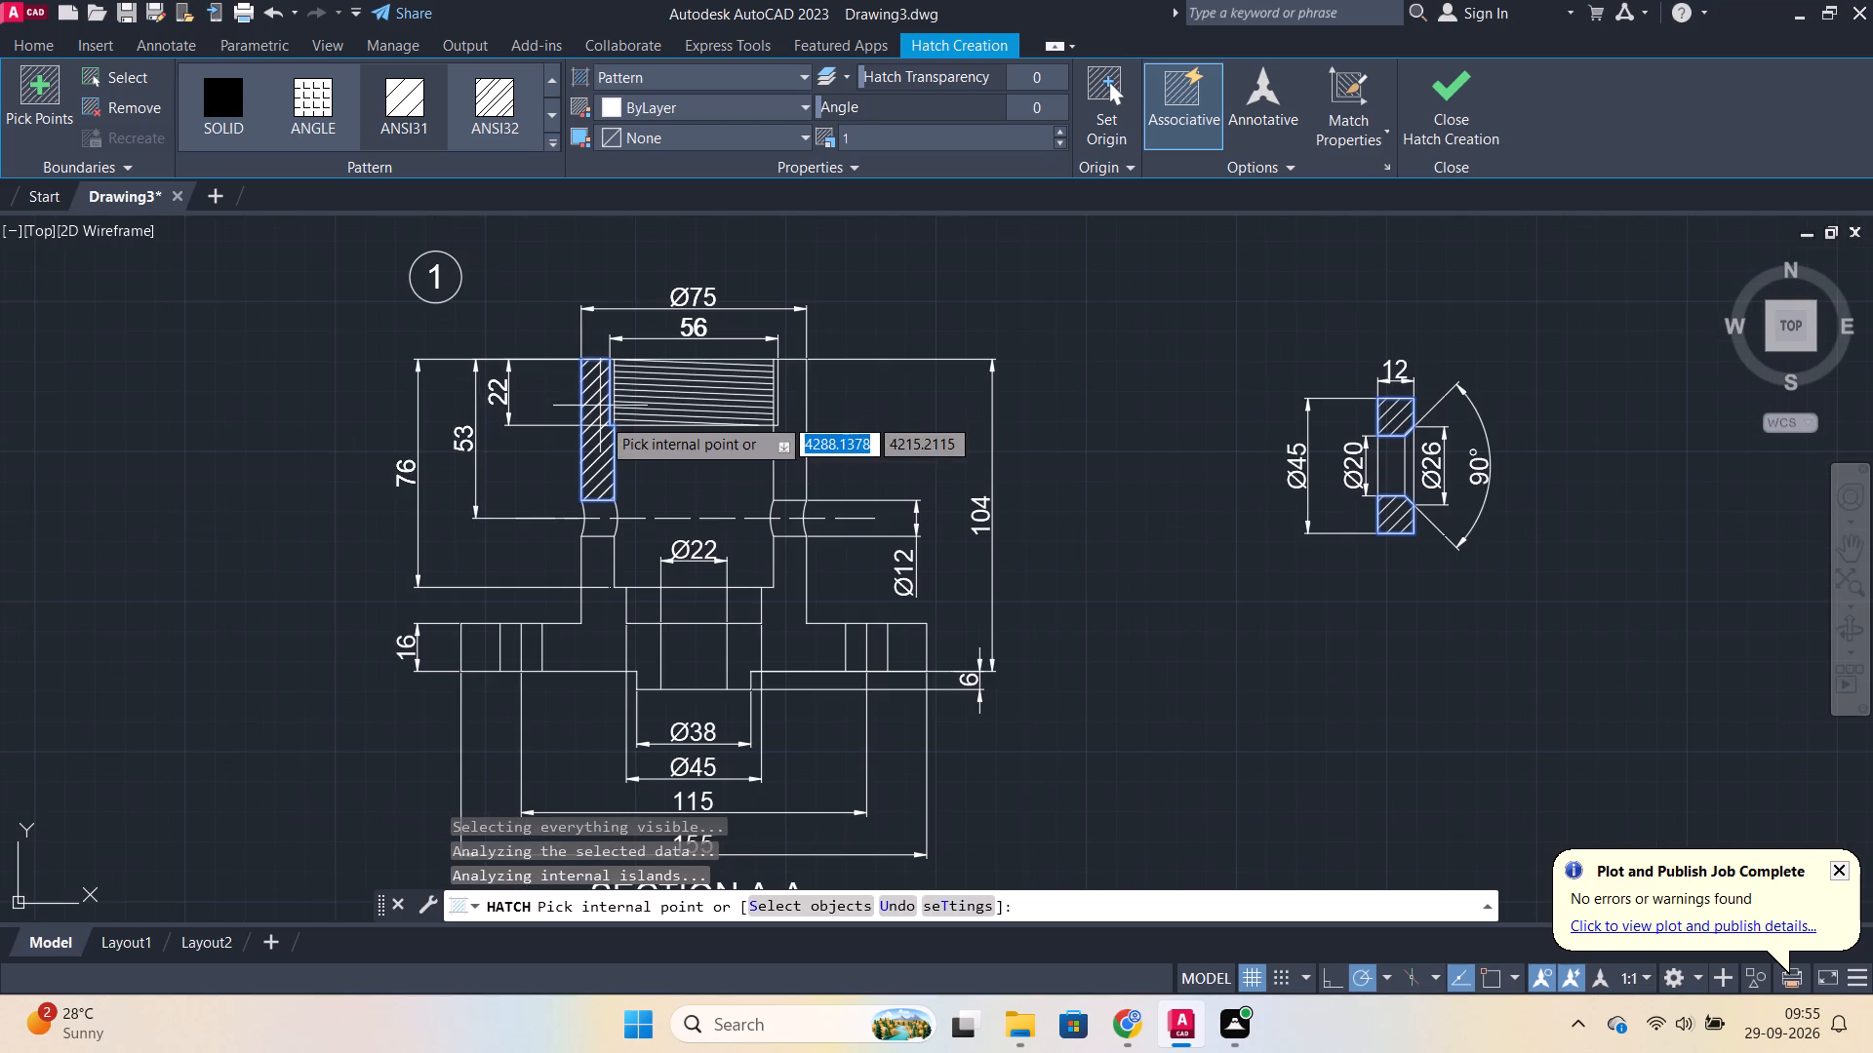
pyautogui.click(799, 437)
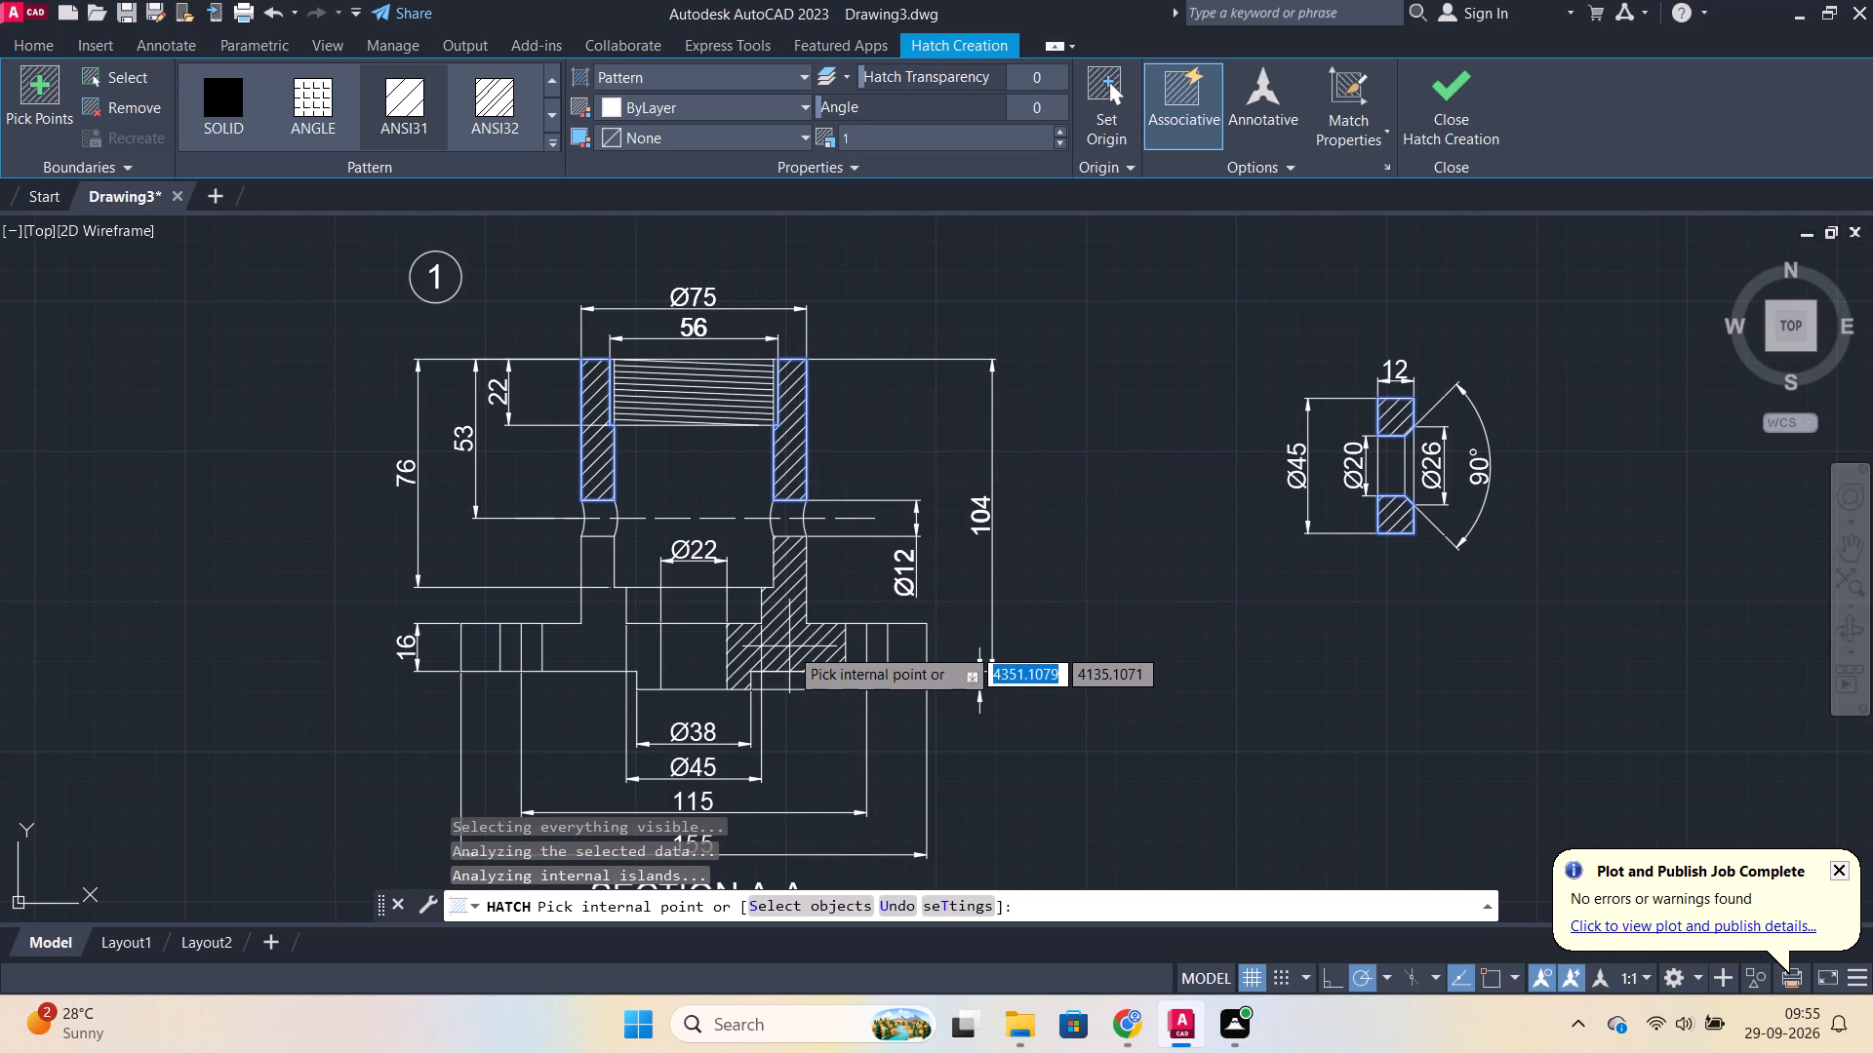
pyautogui.scroll(3, 789, 647)
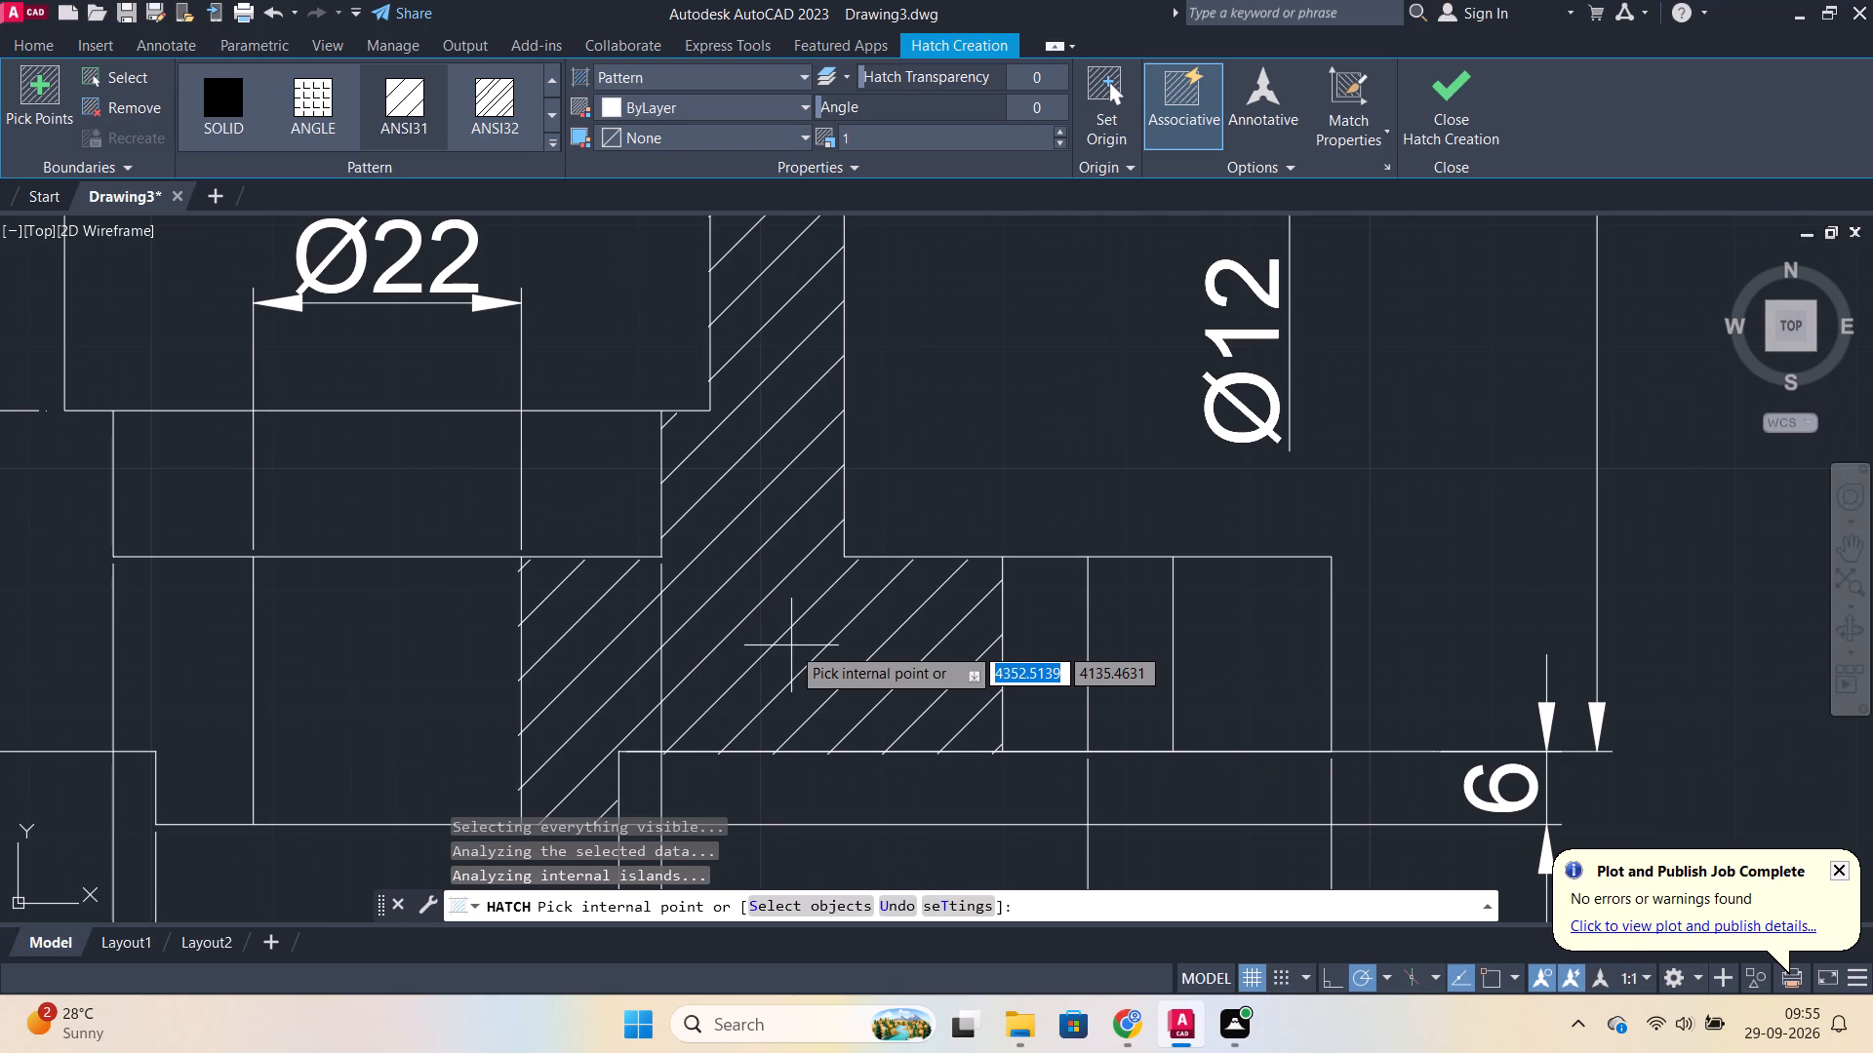
pyautogui.click(791, 645)
pyautogui.scroll(-2, 791, 645)
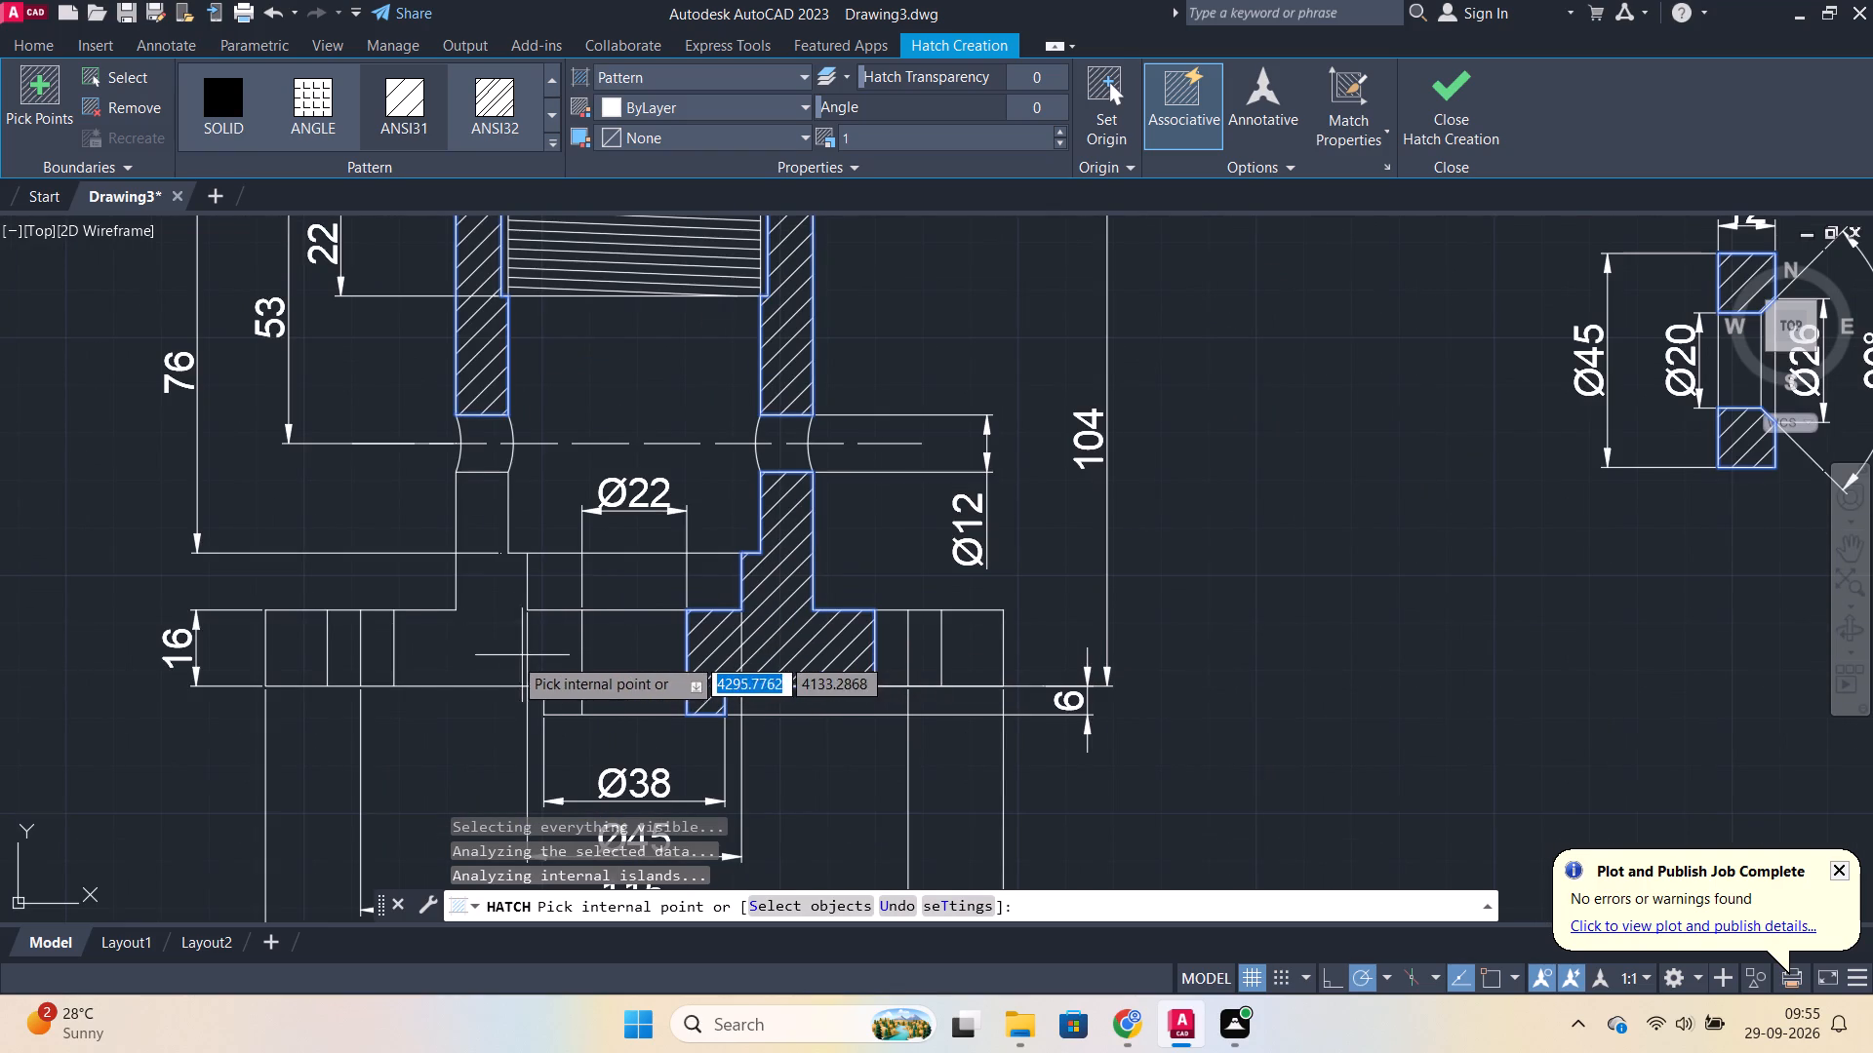
# Hatch the remaining lower-left body wall and both outer flange ends in section A-A, finishing the hatch.
pyautogui.click(487, 647)
pyautogui.scroll(-1, 487, 647)
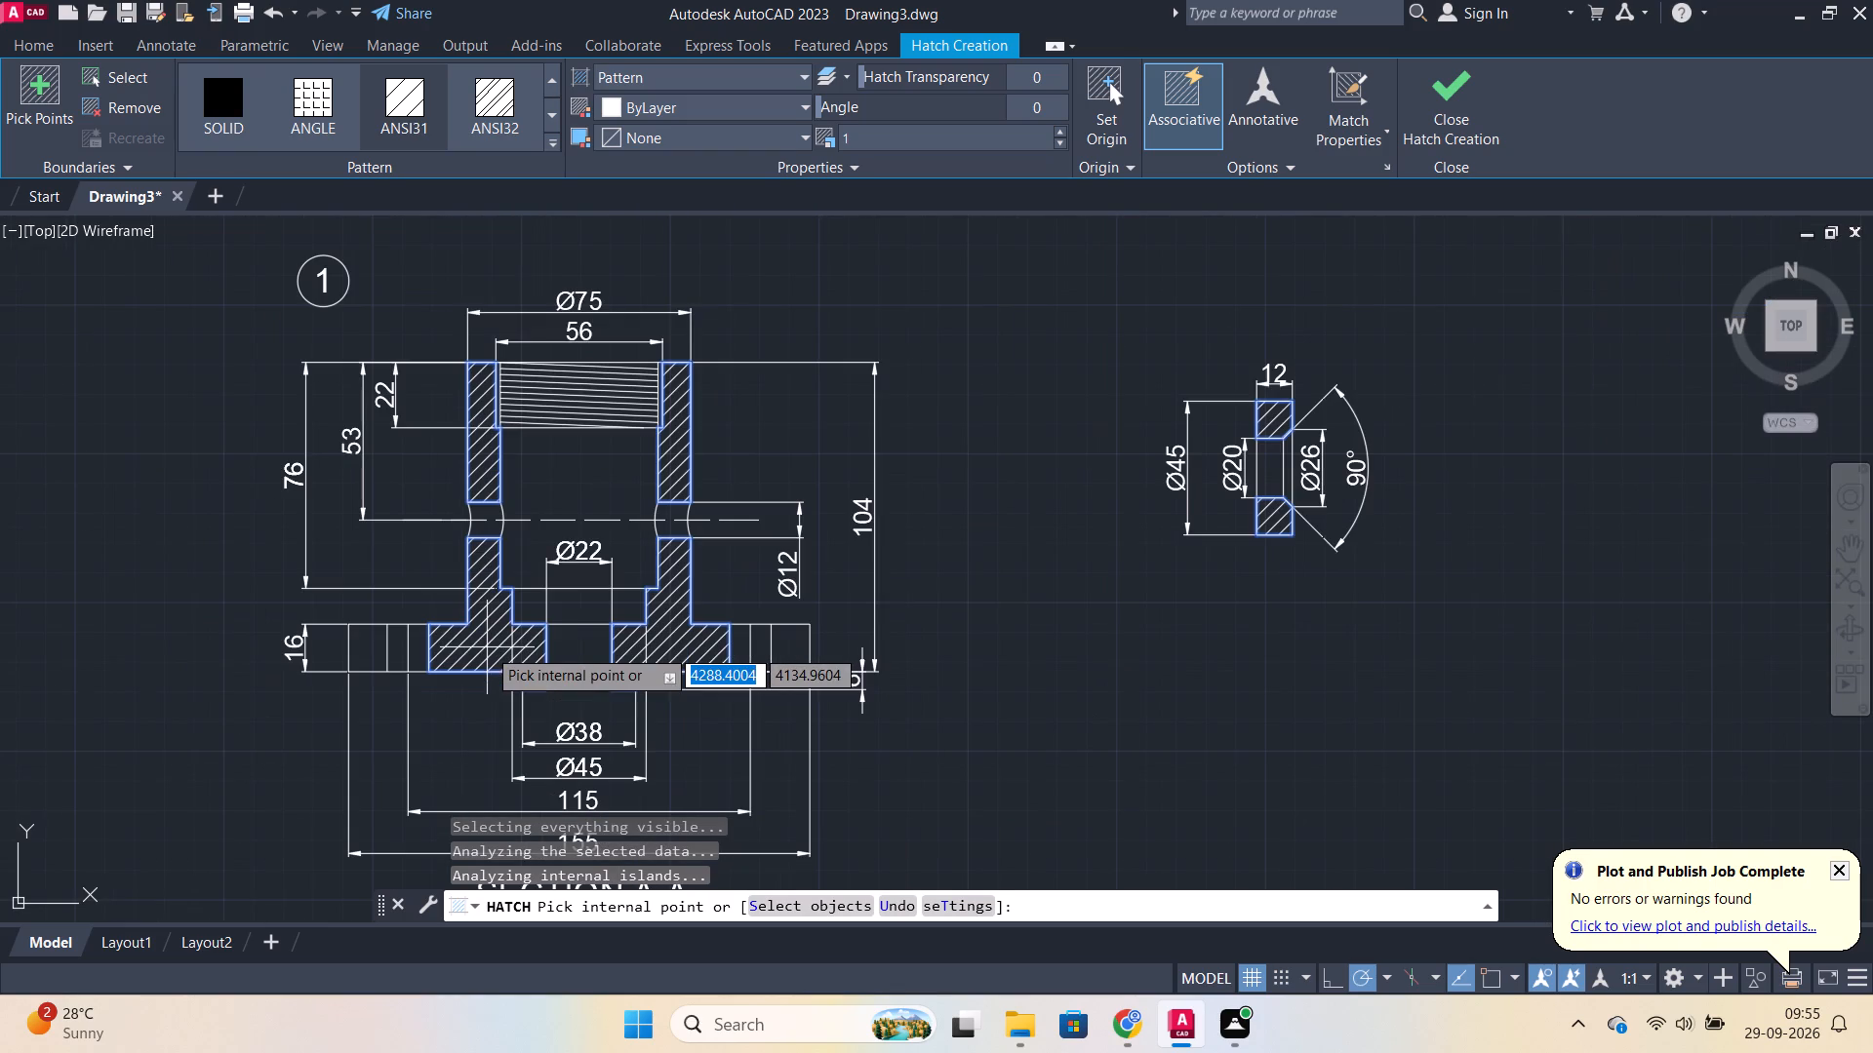
pyautogui.scroll(2, 287, 685)
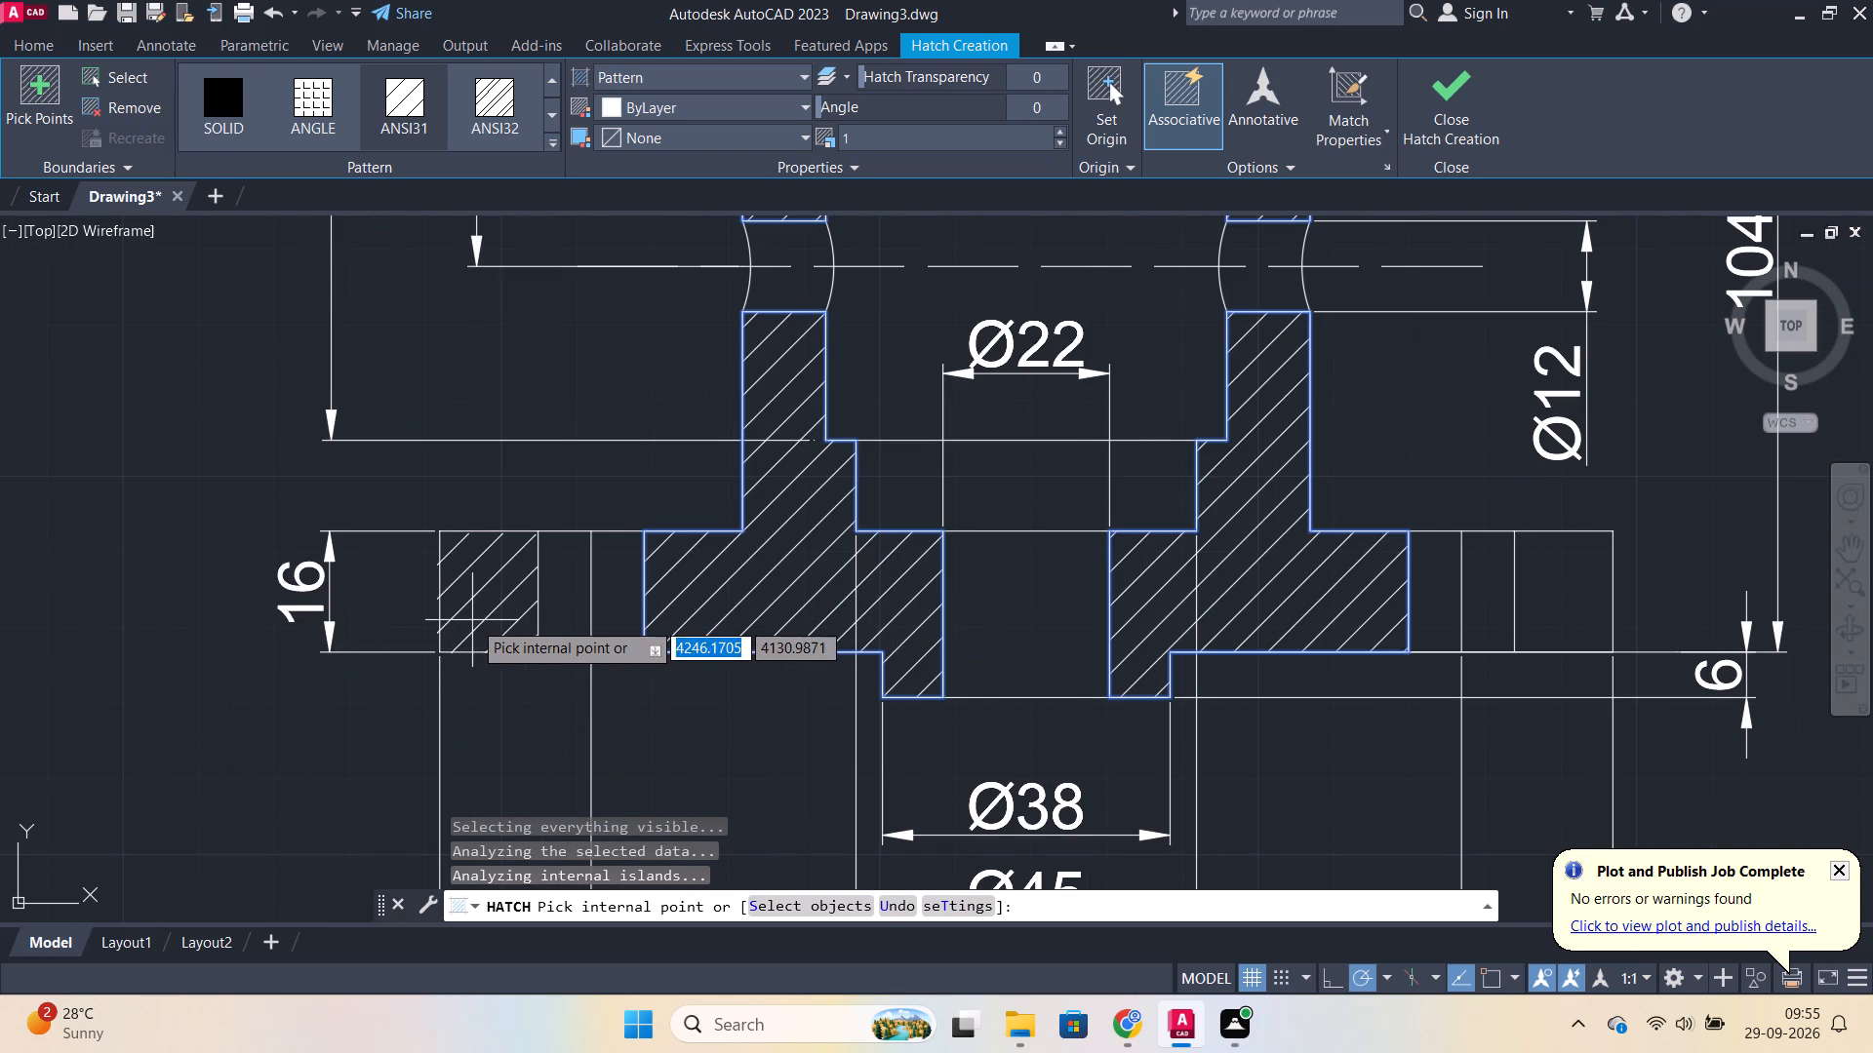
pyautogui.click(472, 620)
pyautogui.click(1562, 605)
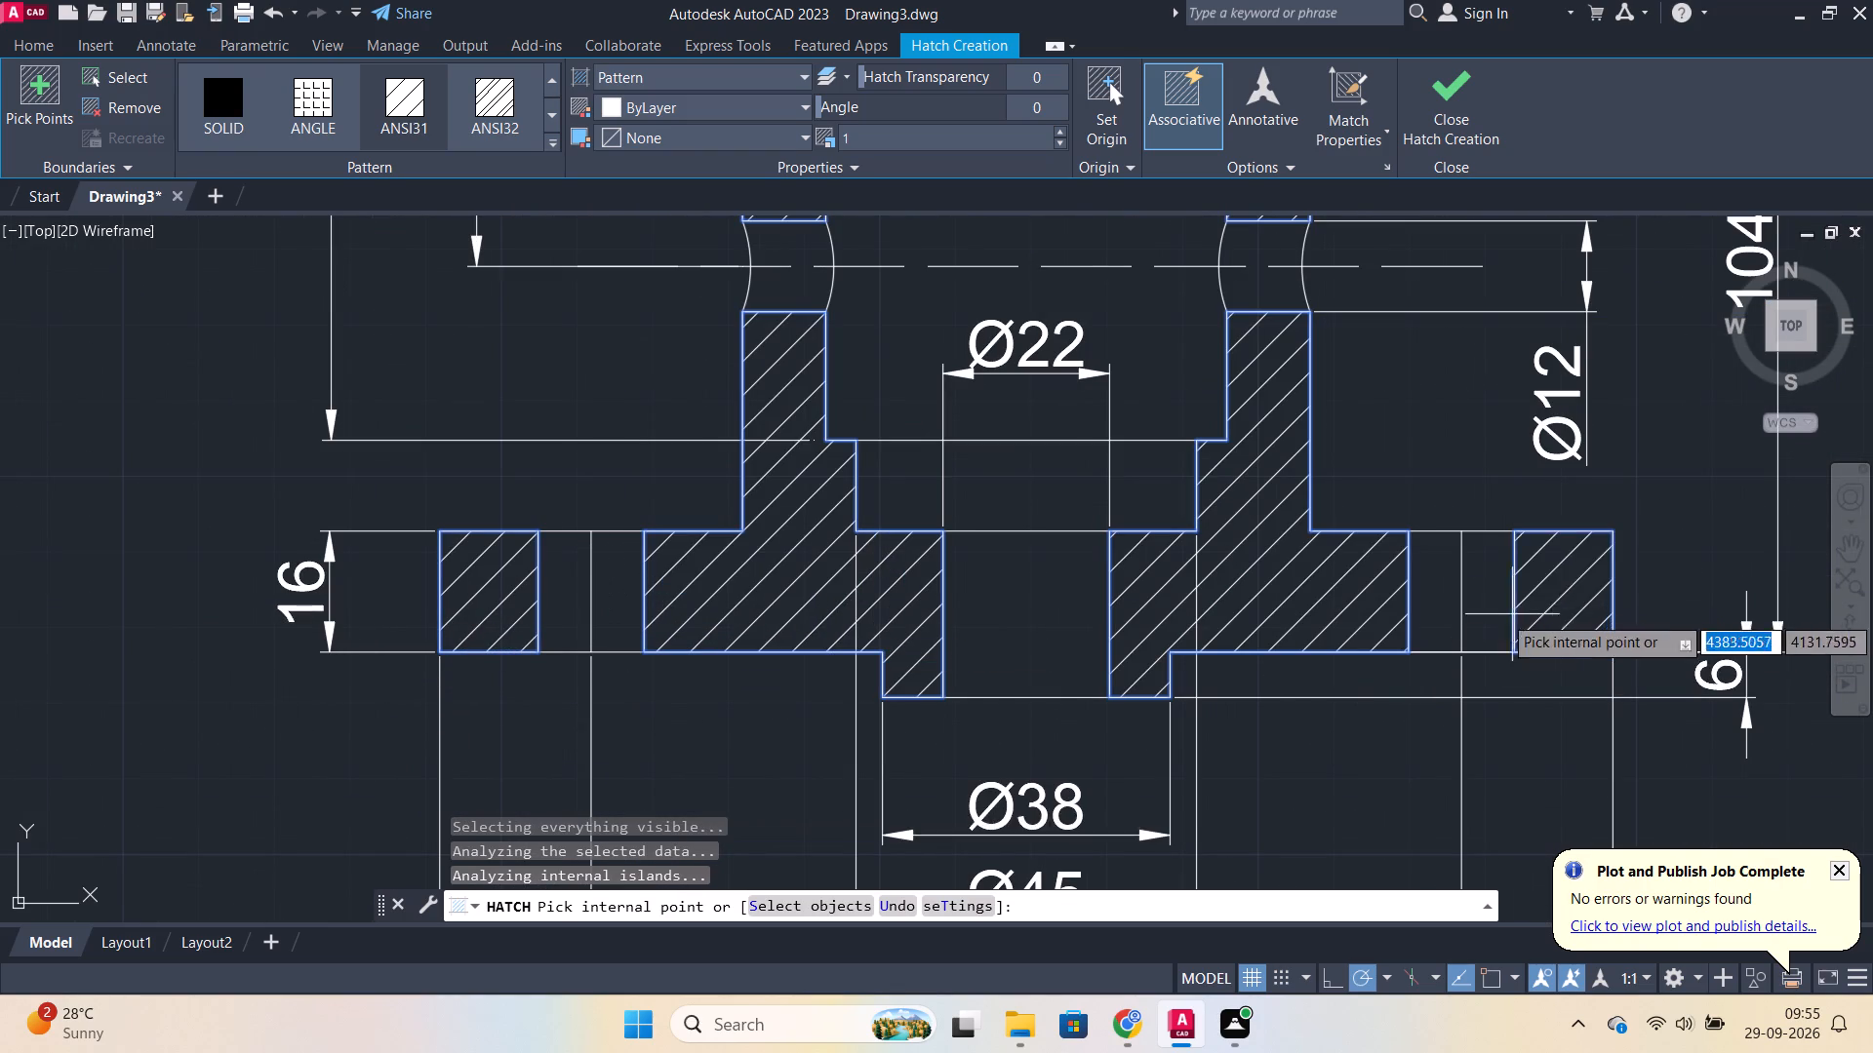
pyautogui.scroll(-2, 1440, 614)
pyautogui.moveTo(1481, 408); pyautogui.dragTo(1170, 419, button='middle')
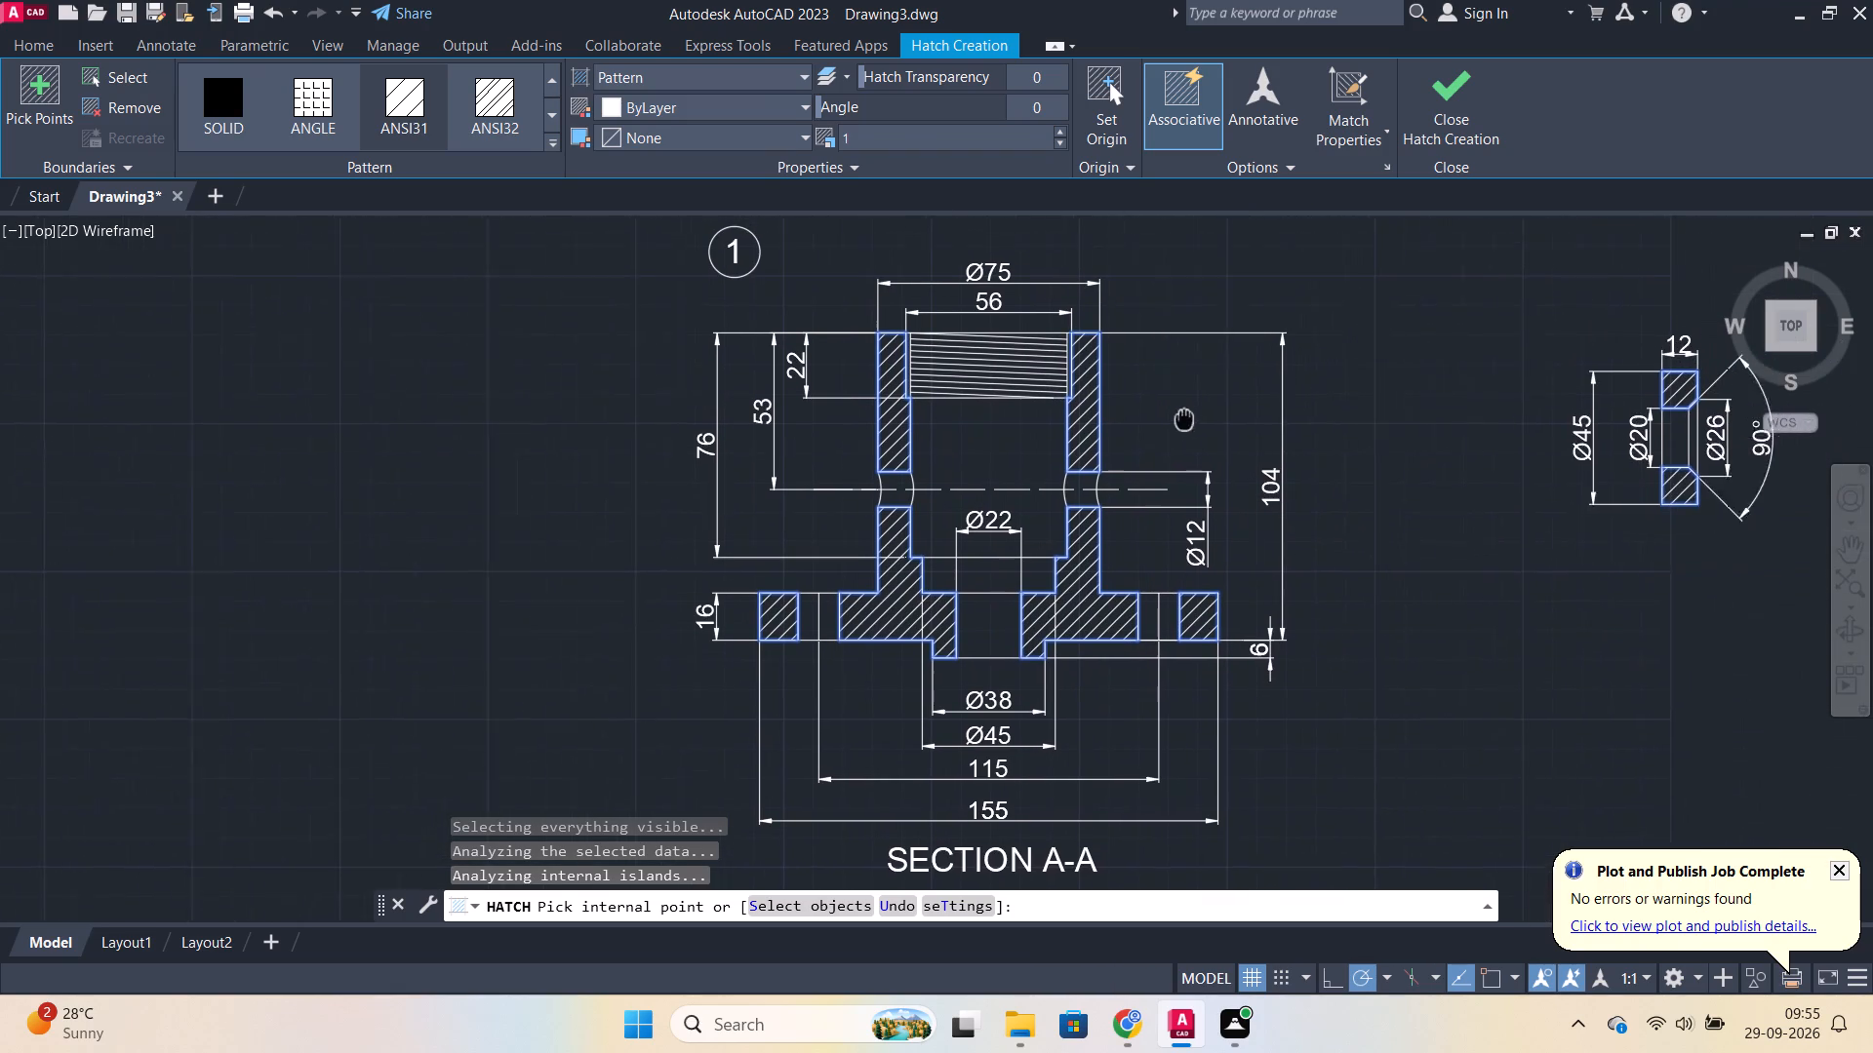
pyautogui.moveTo(1170, 419); pyautogui.dragTo(1160, 419, button='middle')
pyautogui.click(1466, 126)
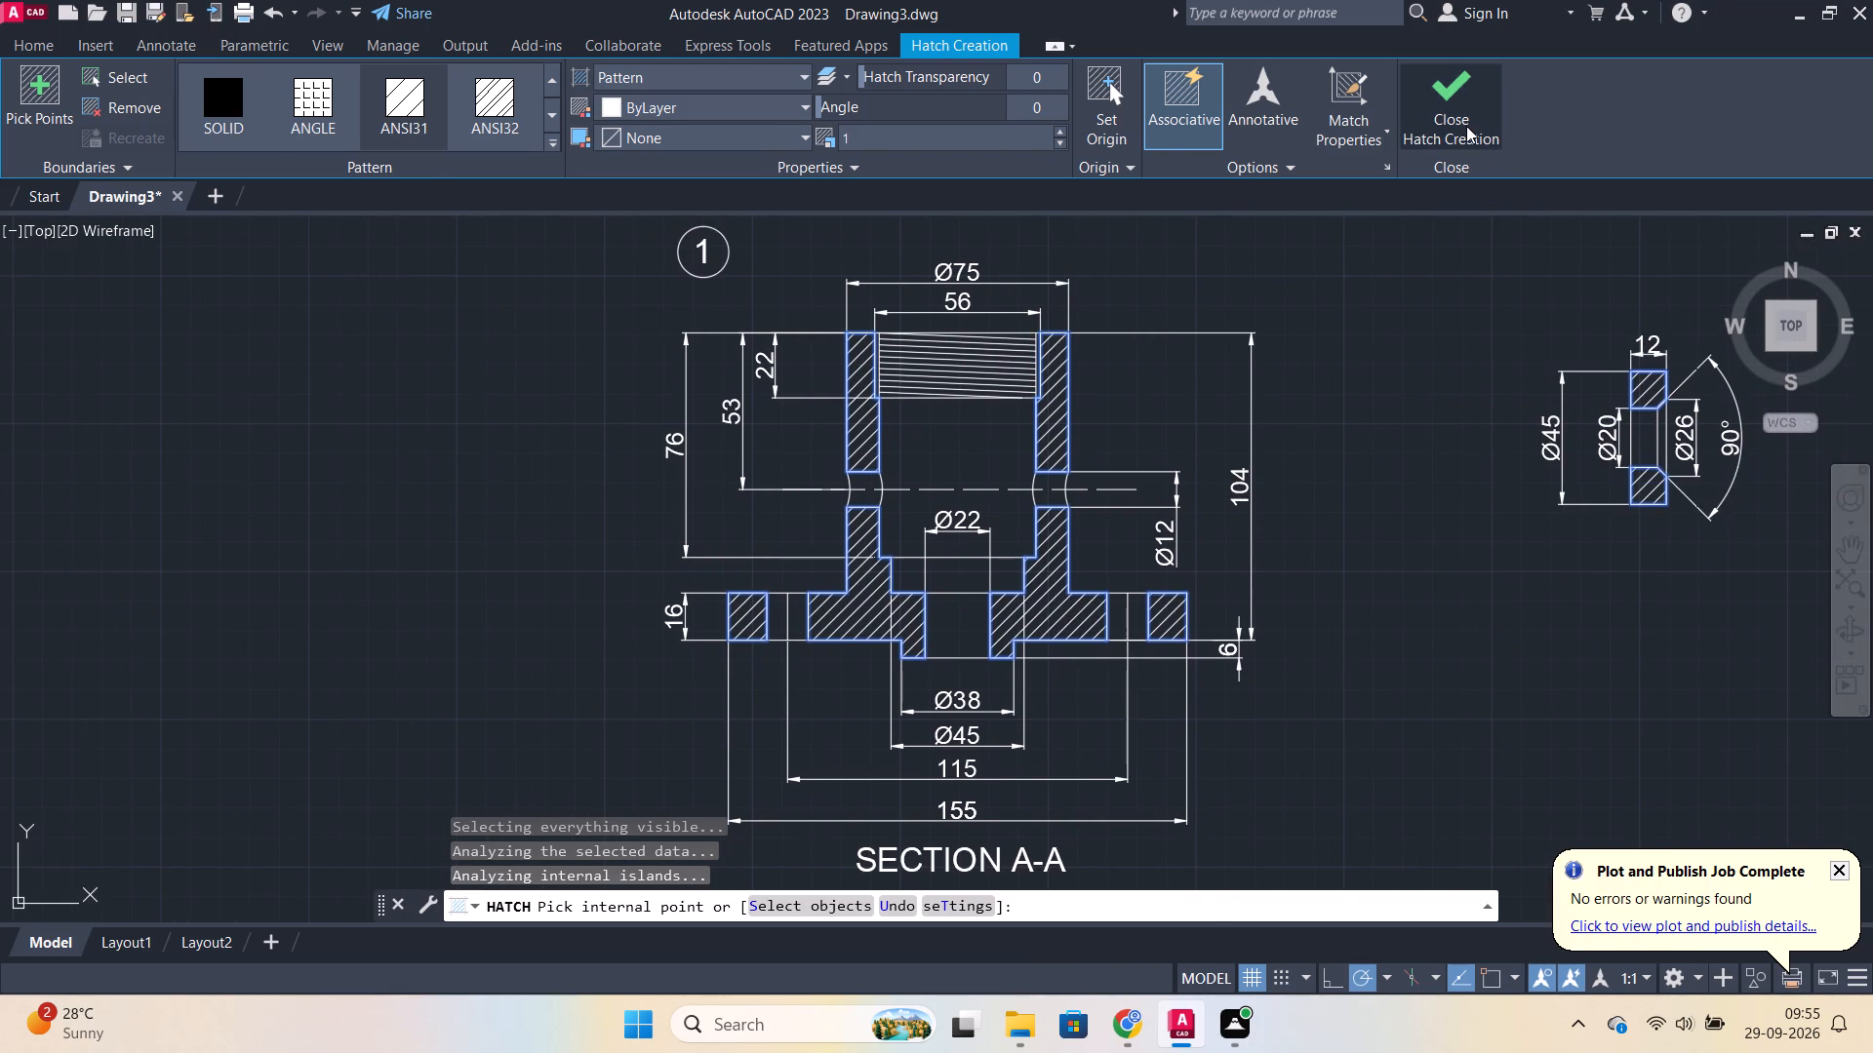
# Move the circled number 1 balloon a short distance straight up, farther above the section view's dimensions.
pyautogui.scroll(-1, 1446, 369)
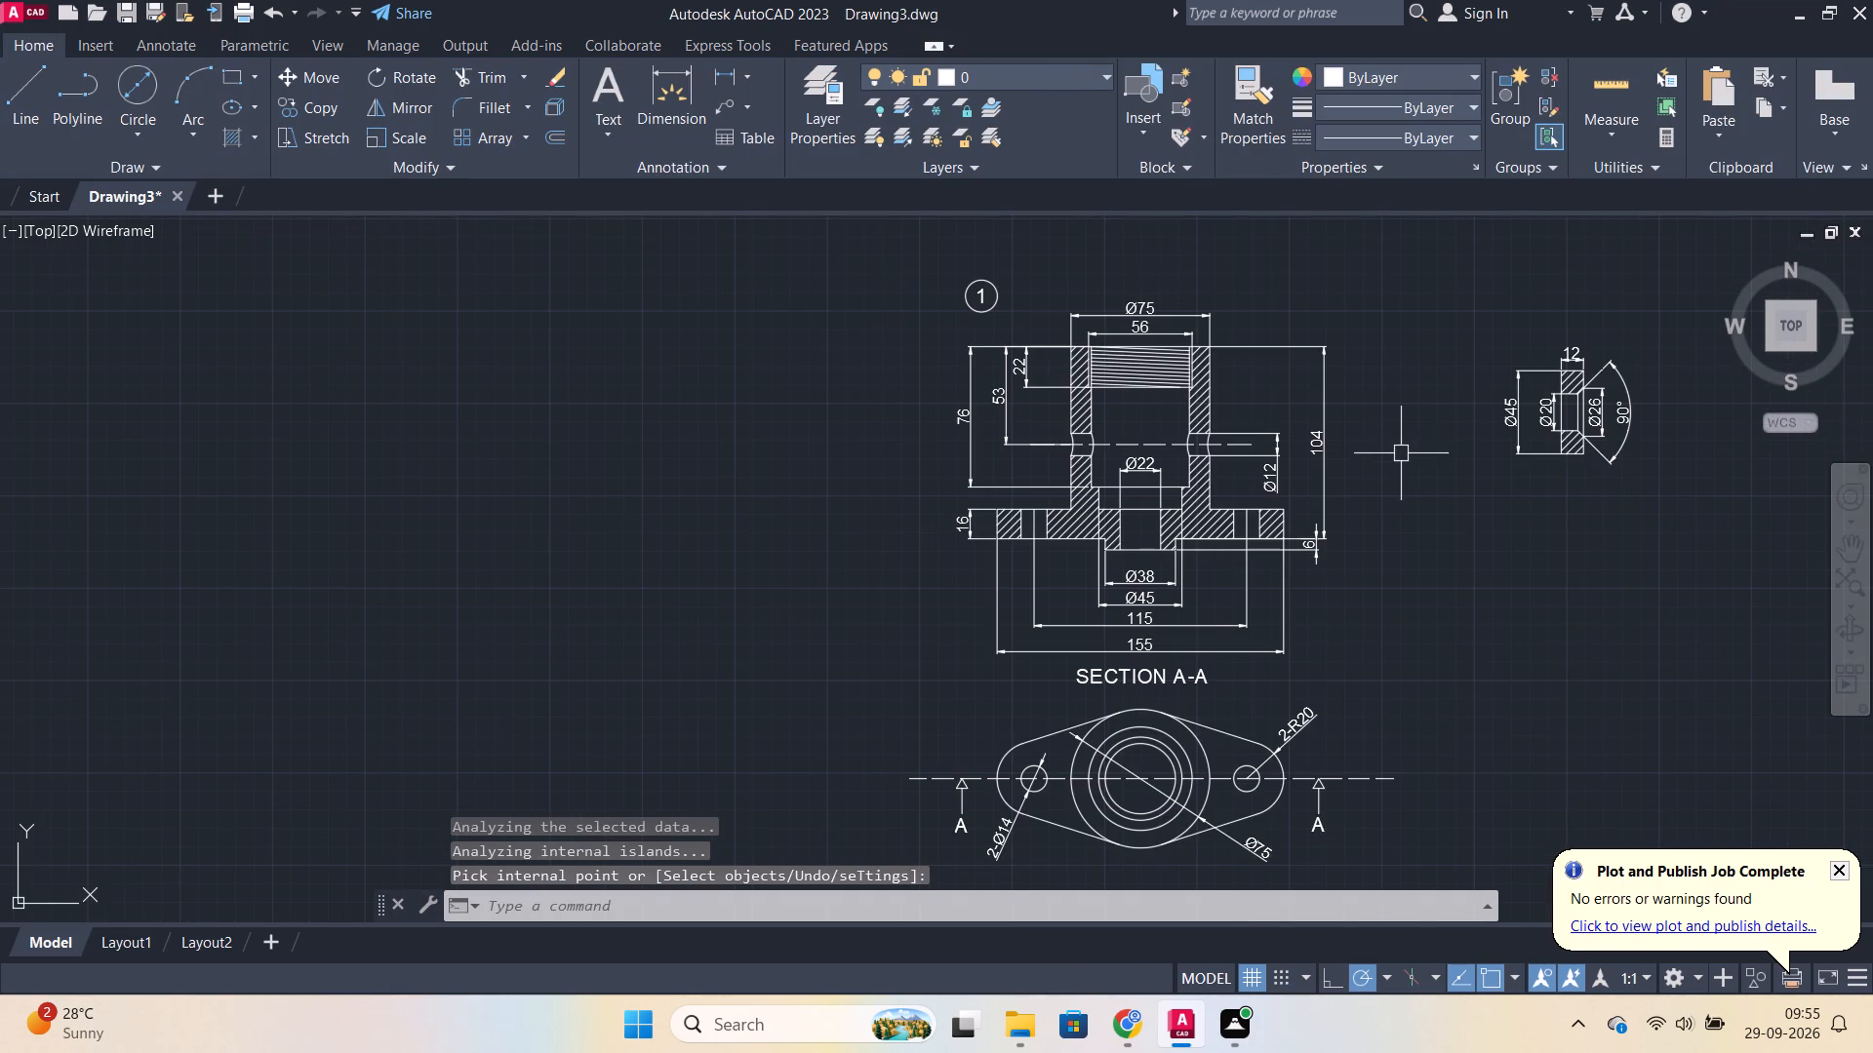
pyautogui.moveTo(1381, 464); pyautogui.dragTo(1193, 487, button='middle')
pyautogui.scroll(1, 1289, 476)
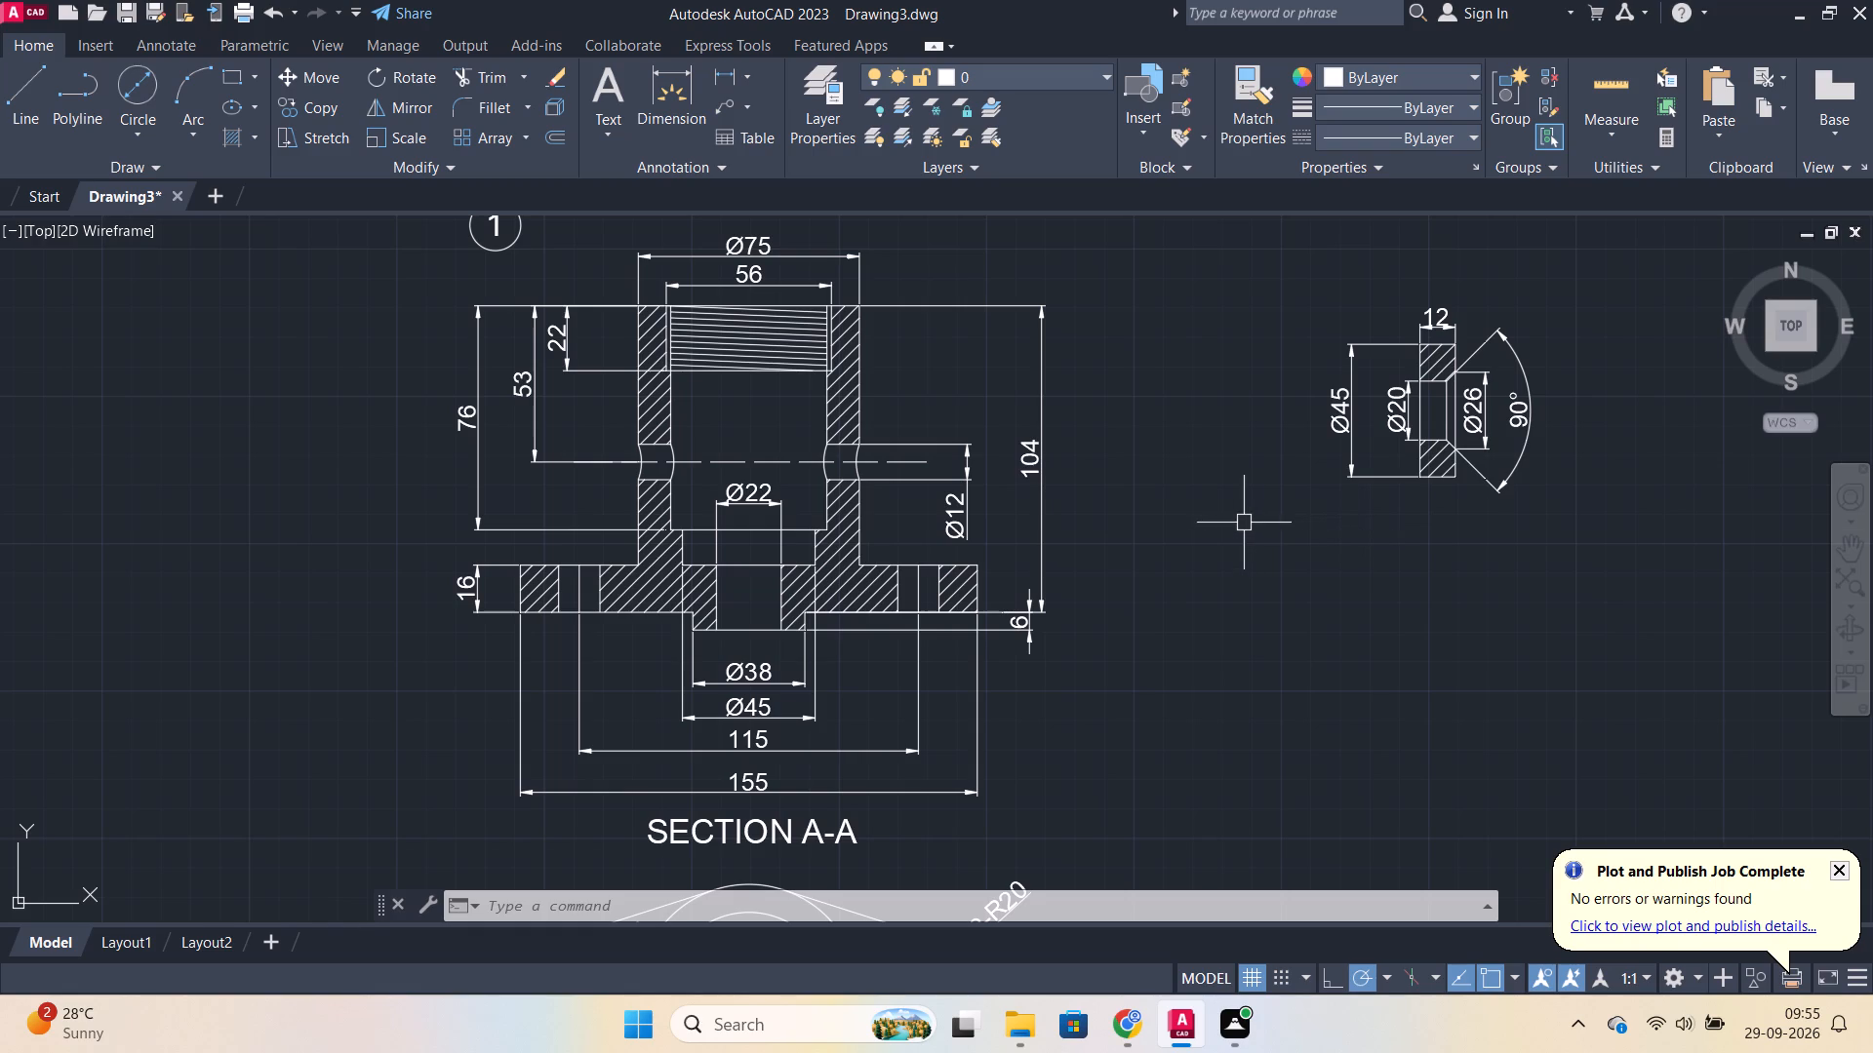
pyautogui.scroll(-1, 1224, 517)
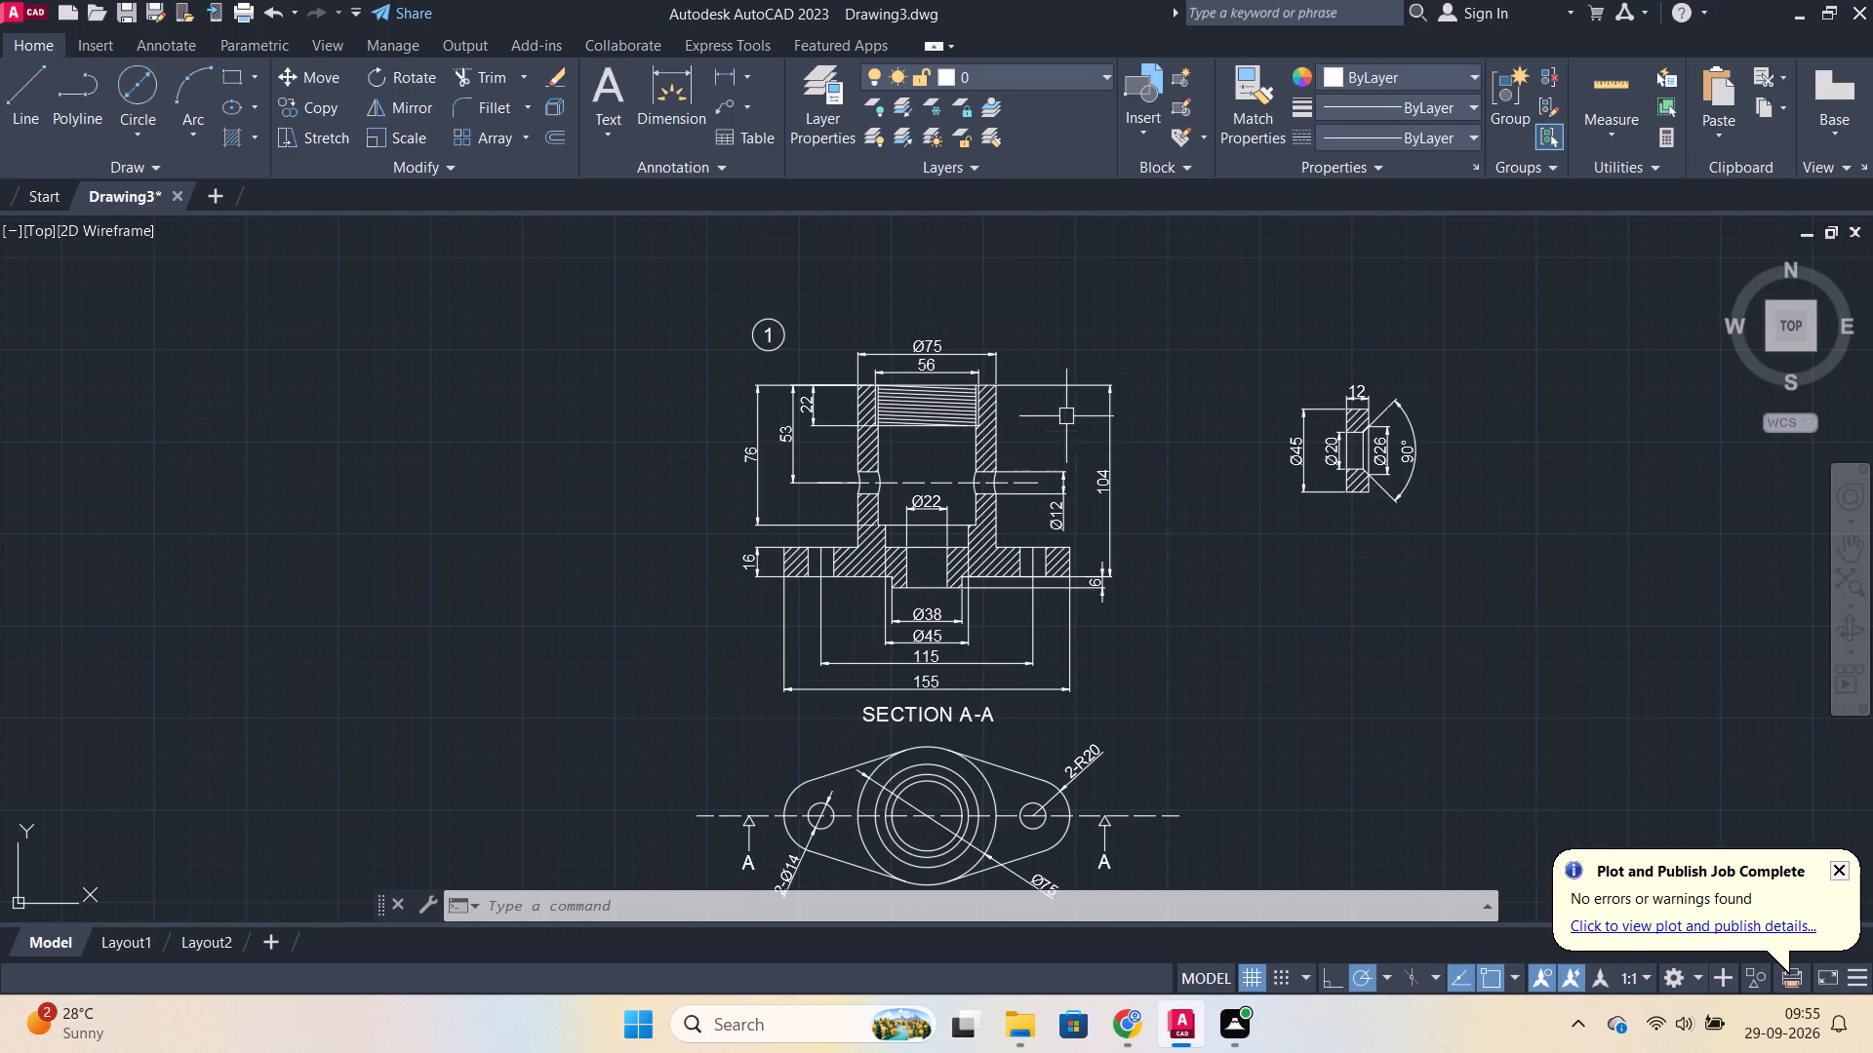
pyautogui.scroll(1, 941, 369)
pyautogui.moveTo(977, 385); pyautogui.dragTo(1026, 468, button='middle')
pyautogui.click(761, 428)
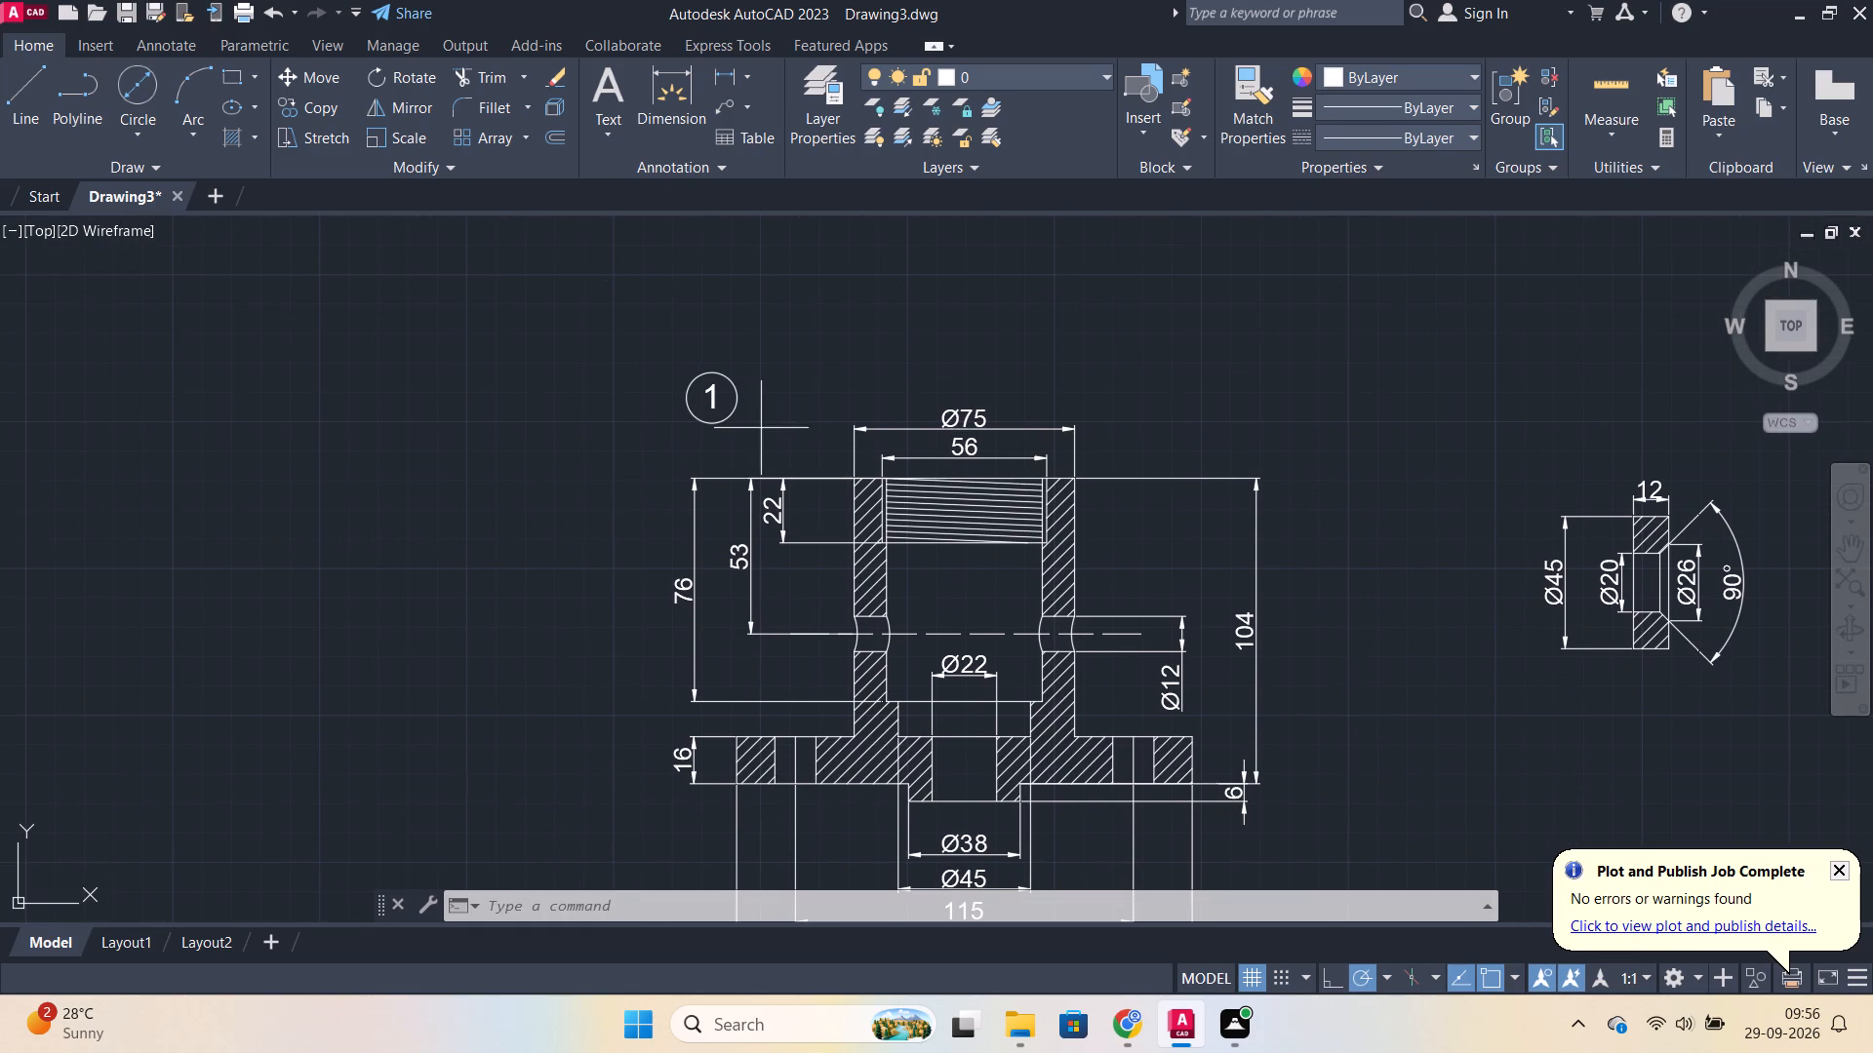
pyautogui.click(649, 337)
pyautogui.press('m')
pyautogui.press('Return')
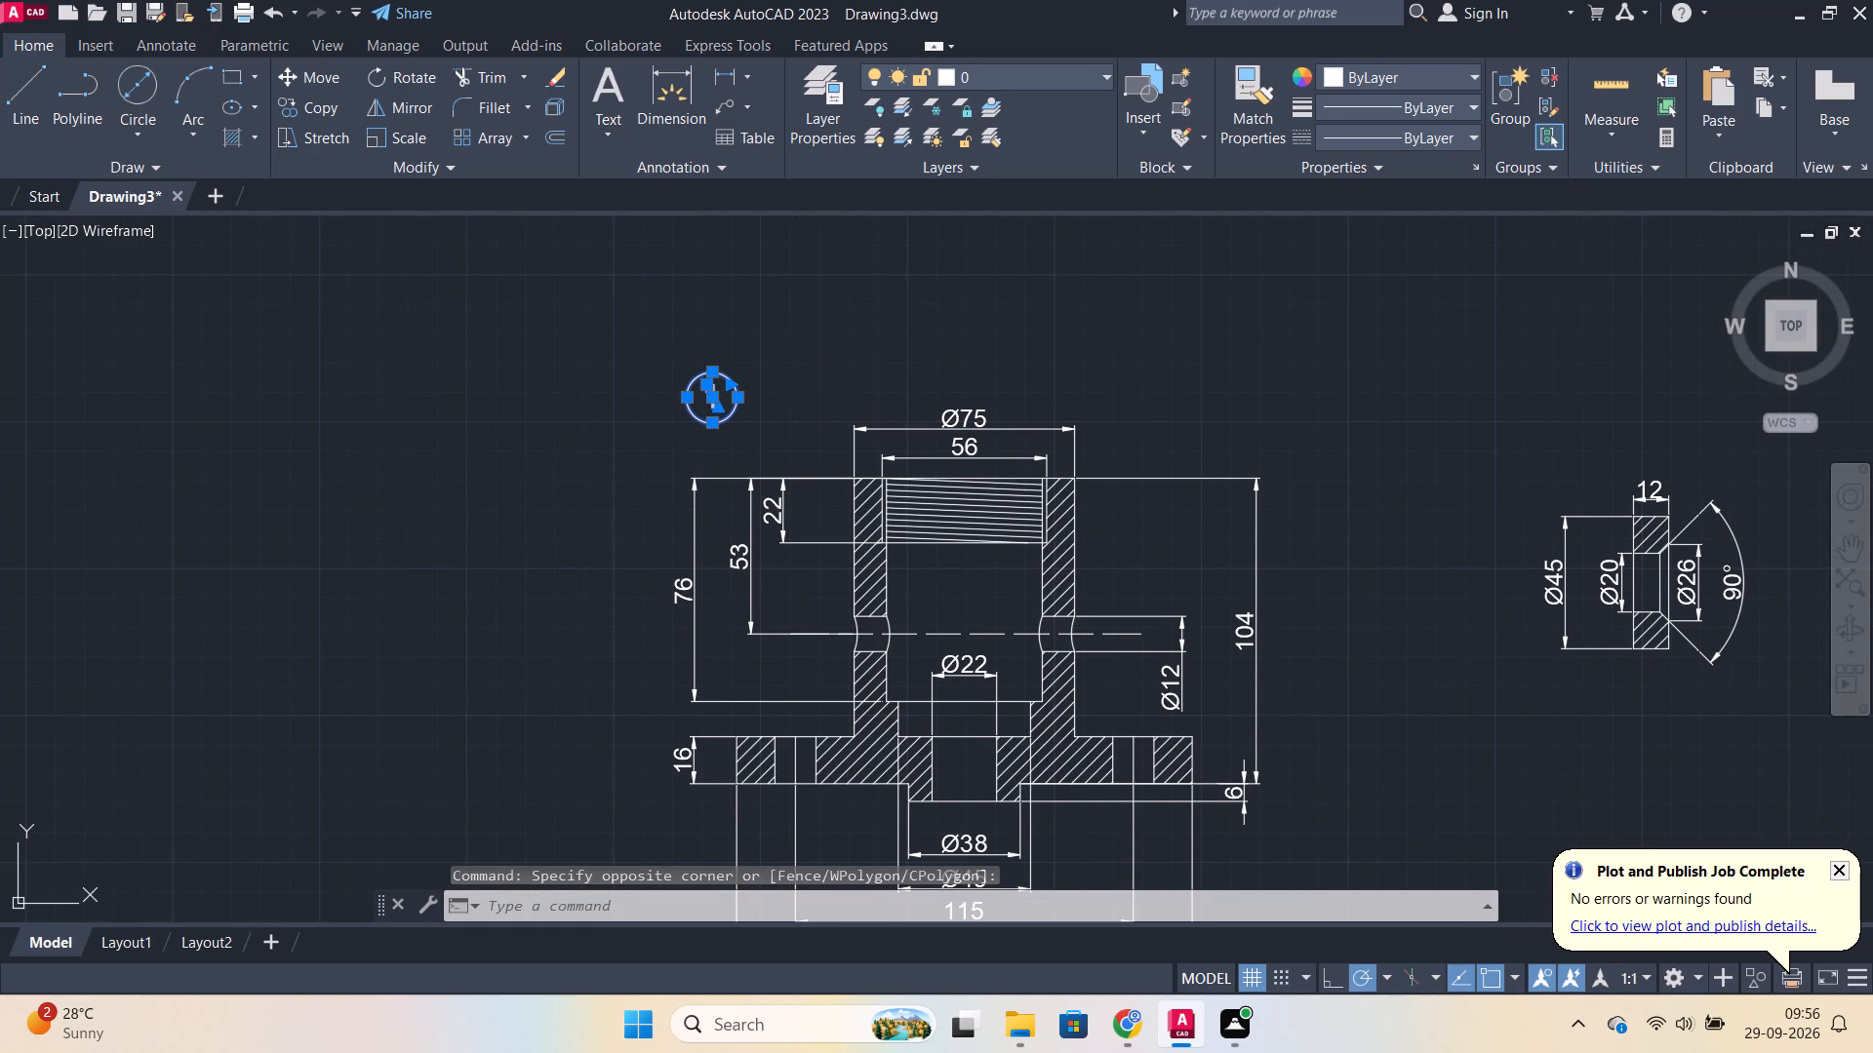
pyautogui.click(716, 396)
pyautogui.click(714, 342)
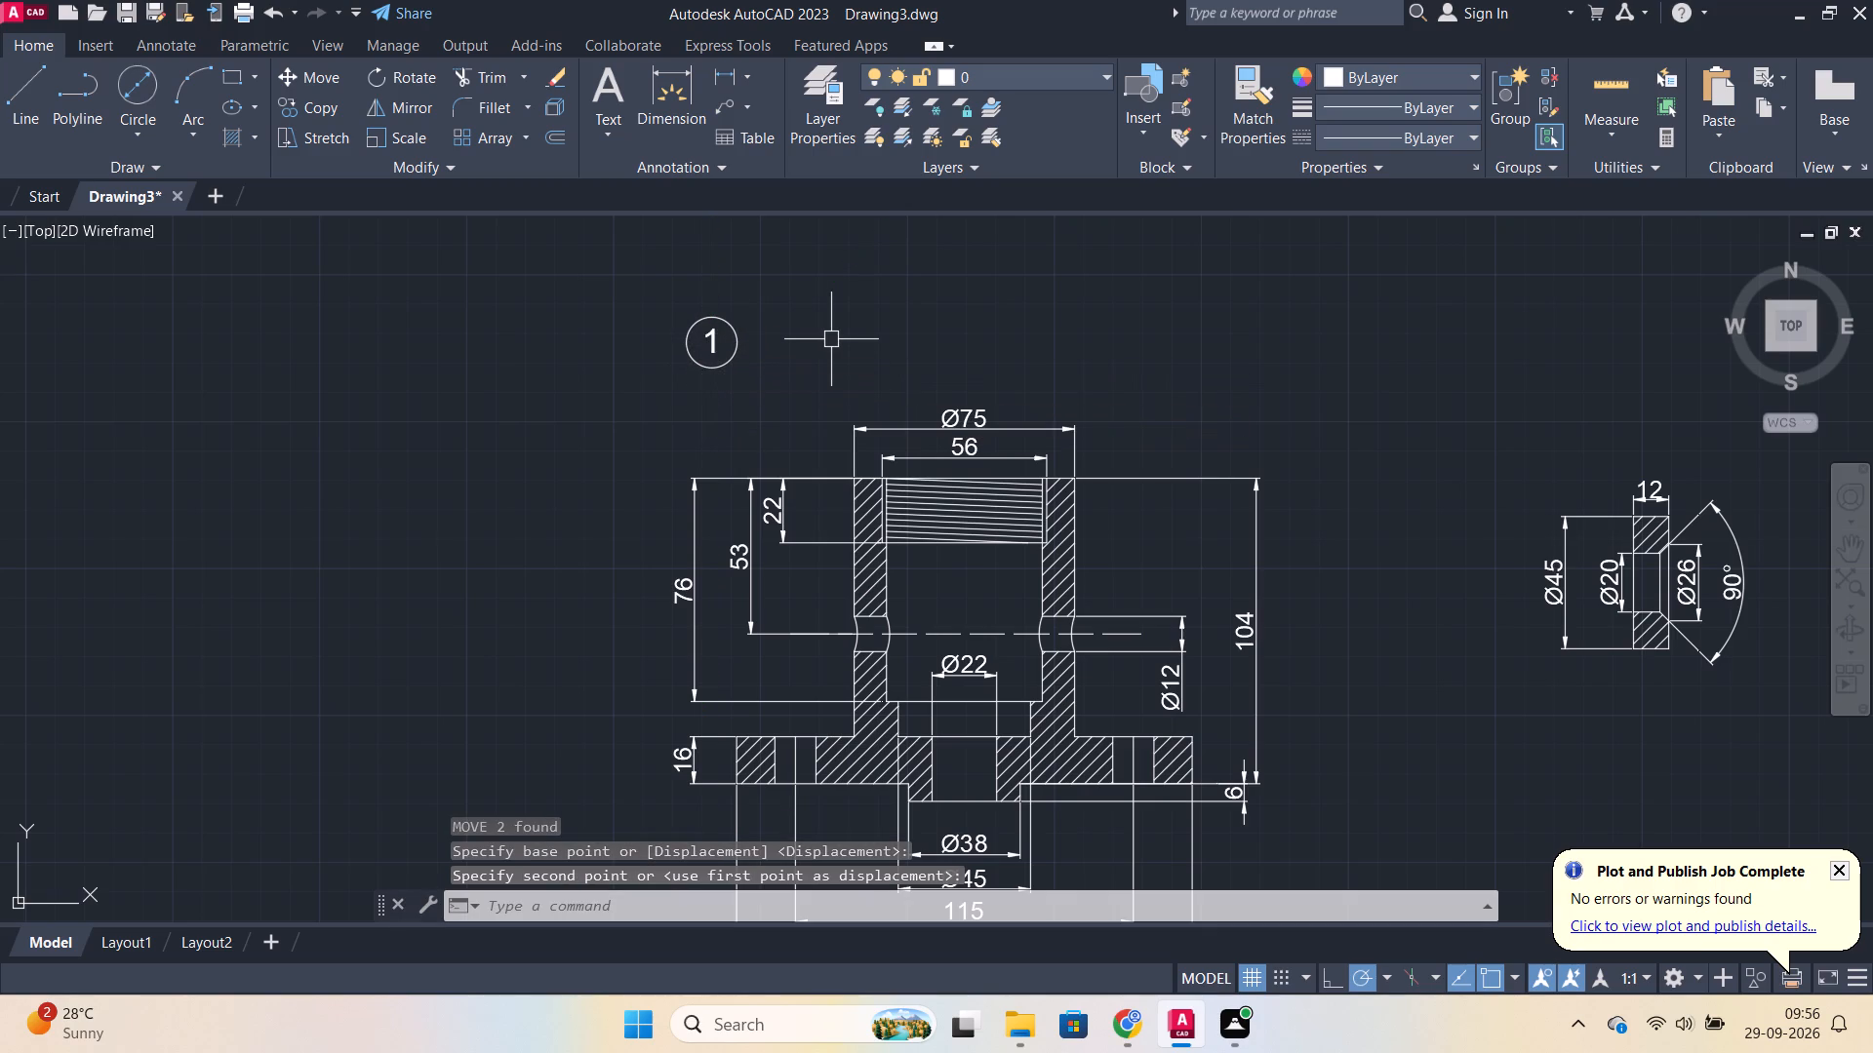
pyautogui.press('Escape')
# Copy the SECTION A-A label and paste it just beside the circled number 1 balloon.
pyautogui.scroll(-2, 894, 388)
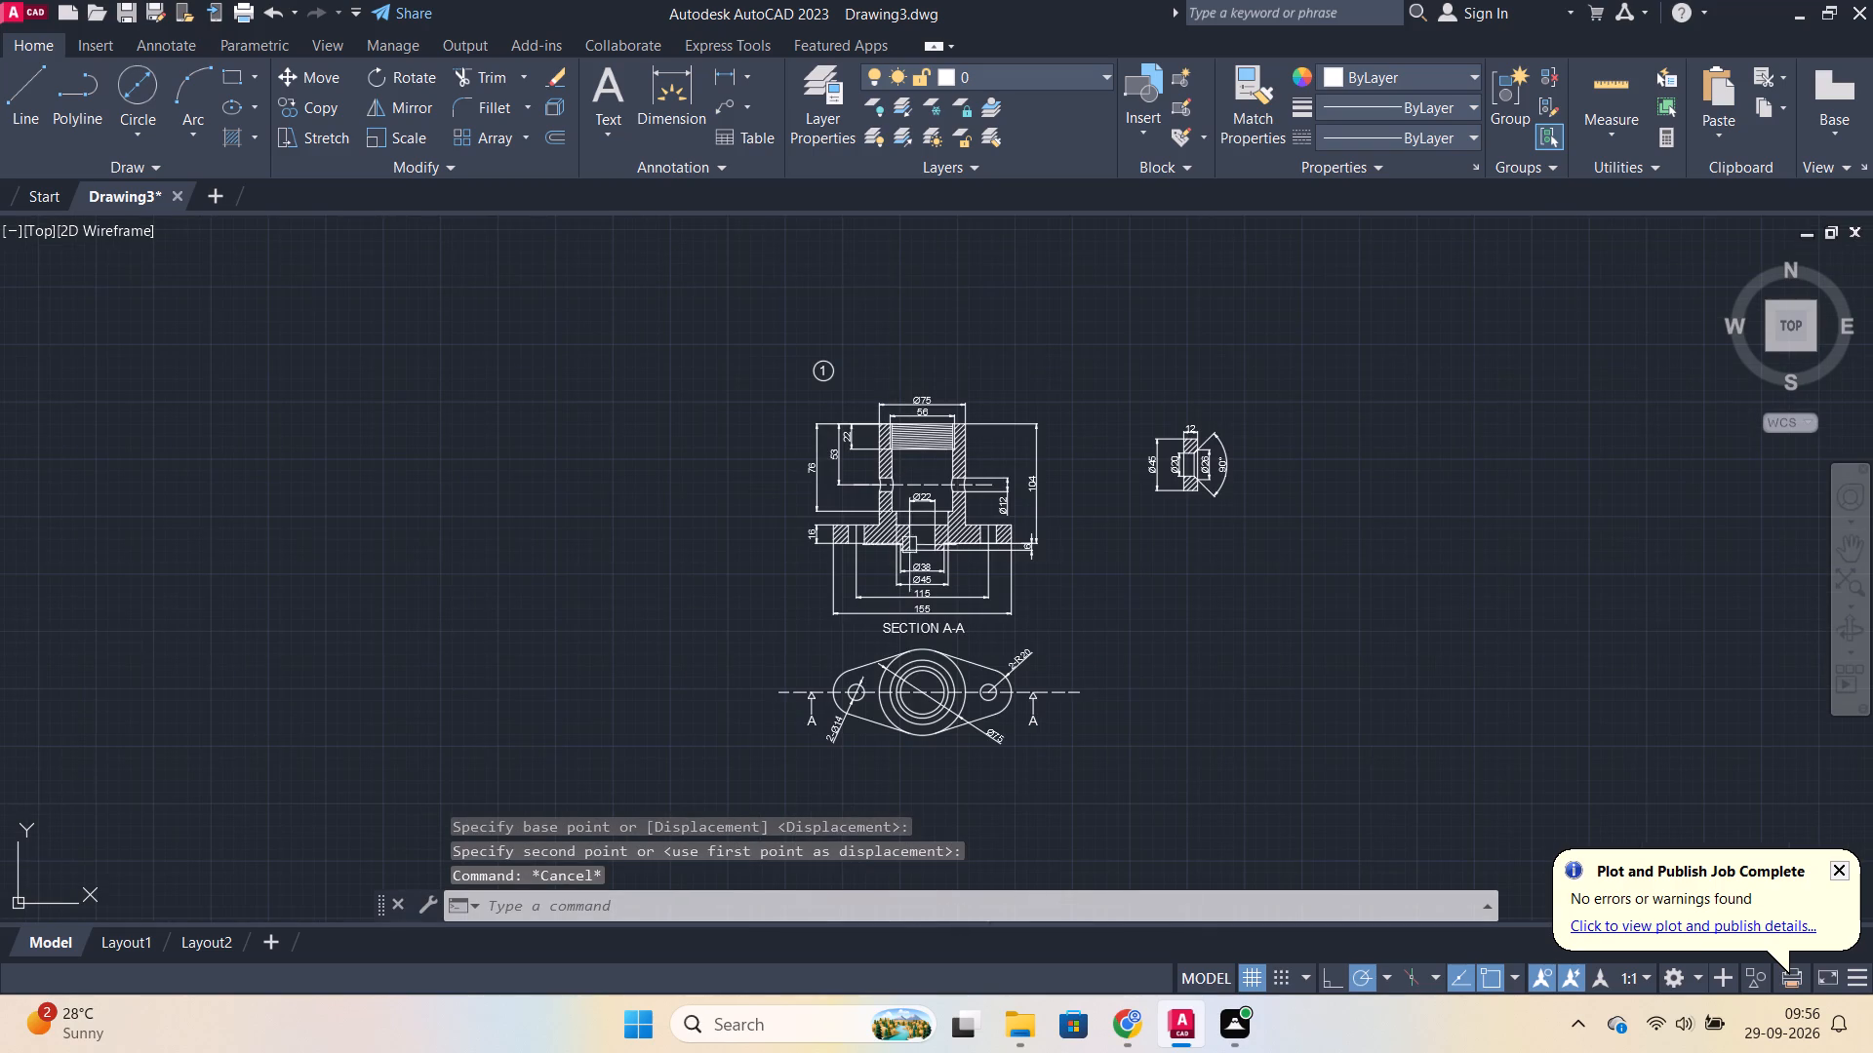
pyautogui.click(907, 627)
pyautogui.hotkey('ctrl', 'c')
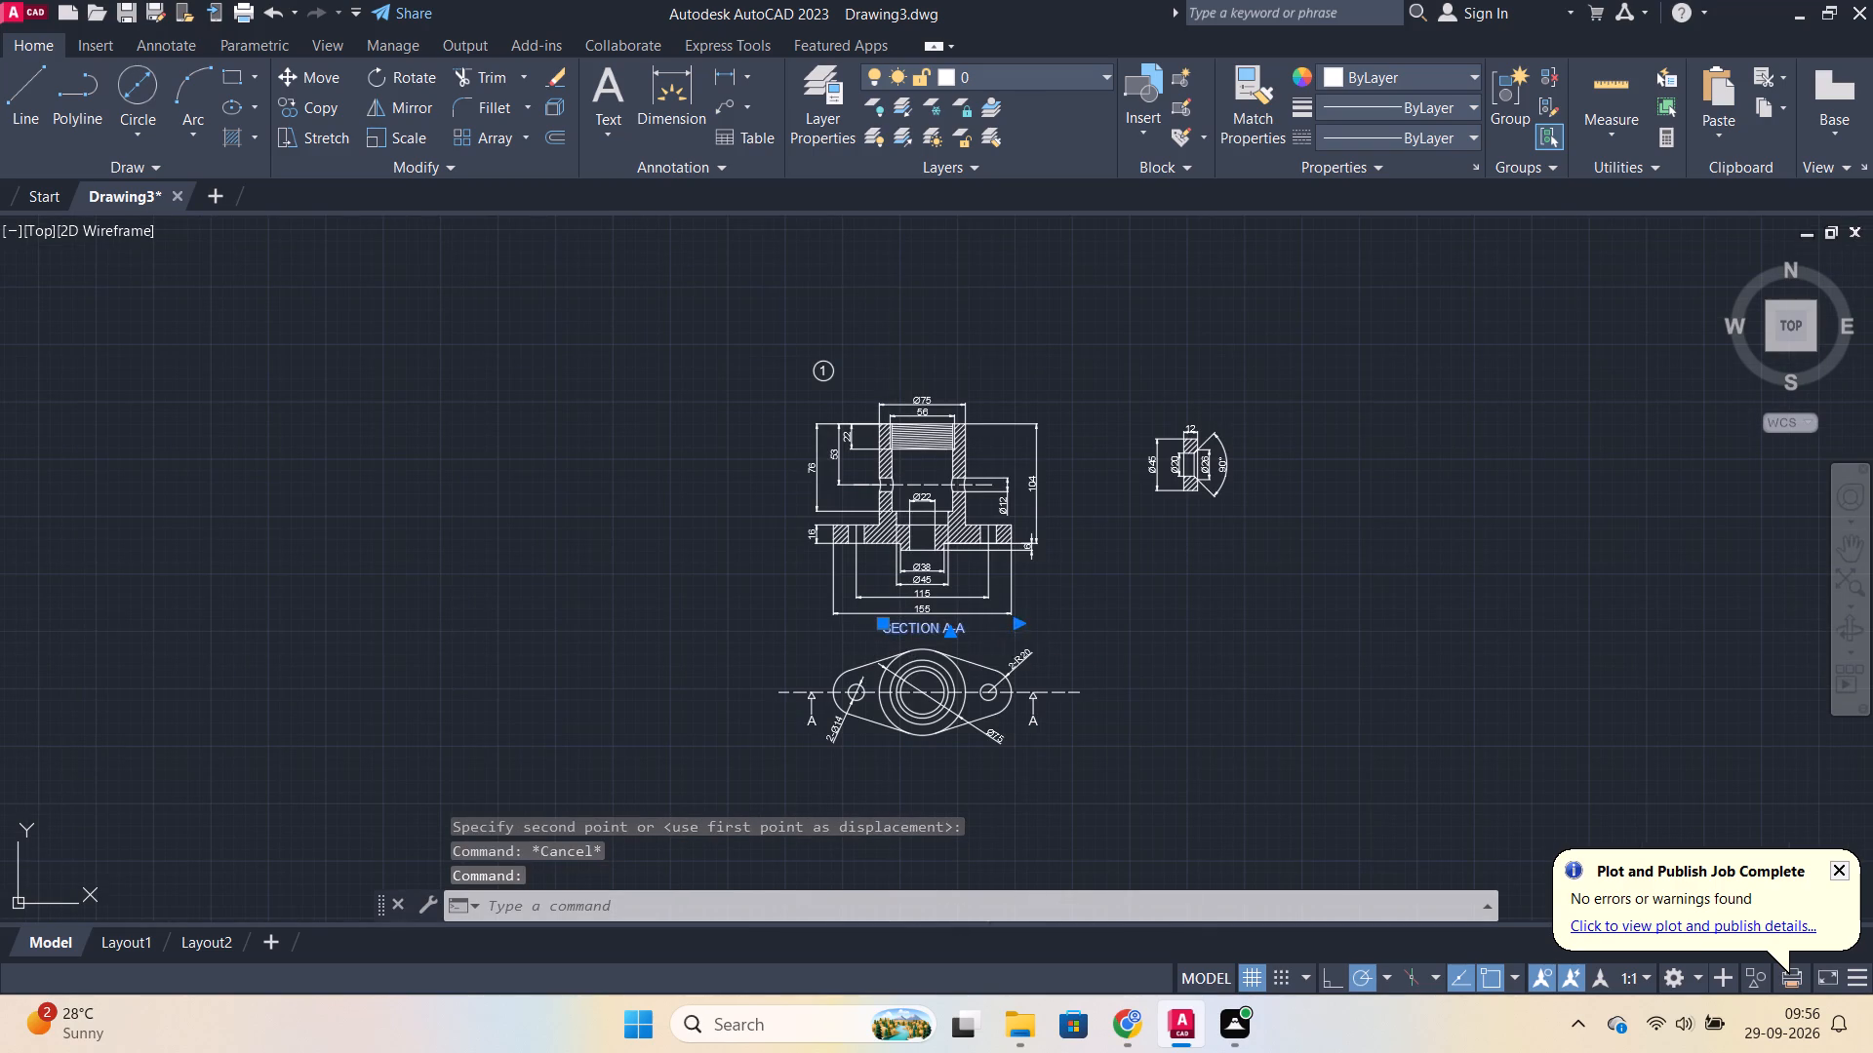
pyautogui.scroll(2, 873, 353)
pyautogui.hotkey('ctrl', 'v')
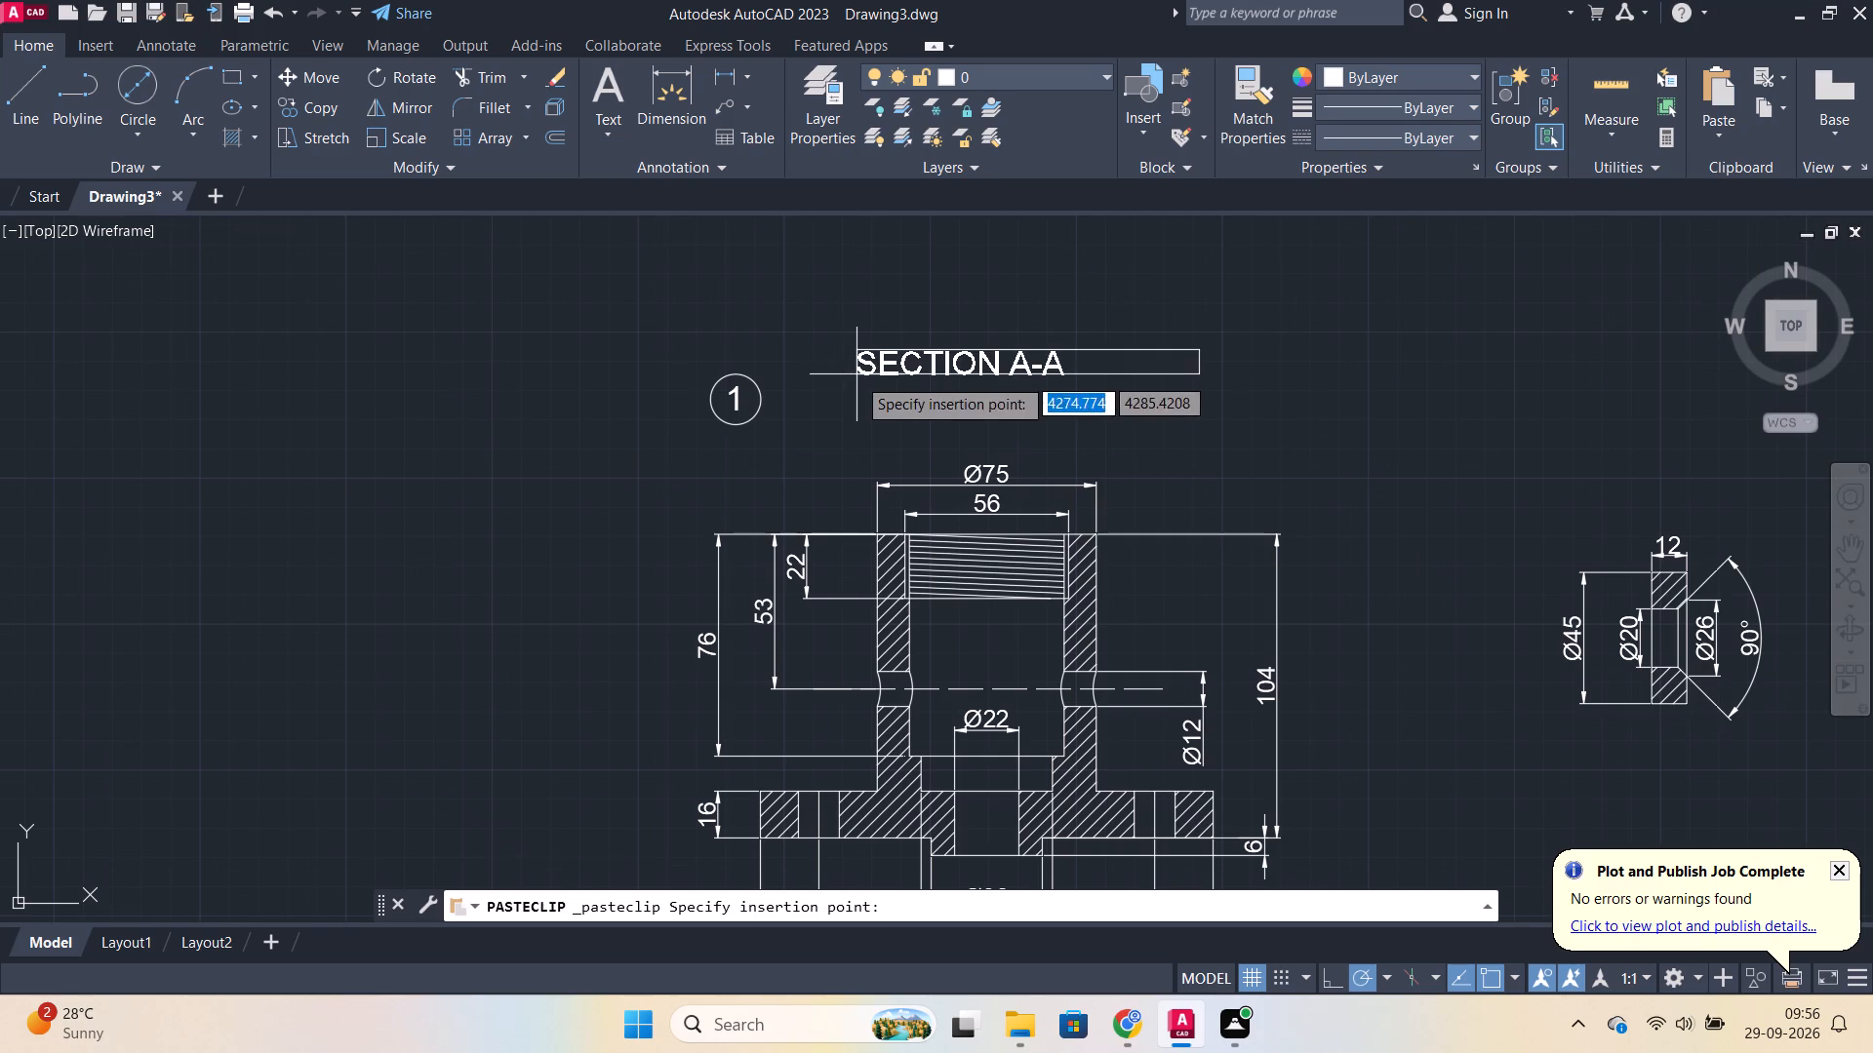
pyautogui.click(780, 409)
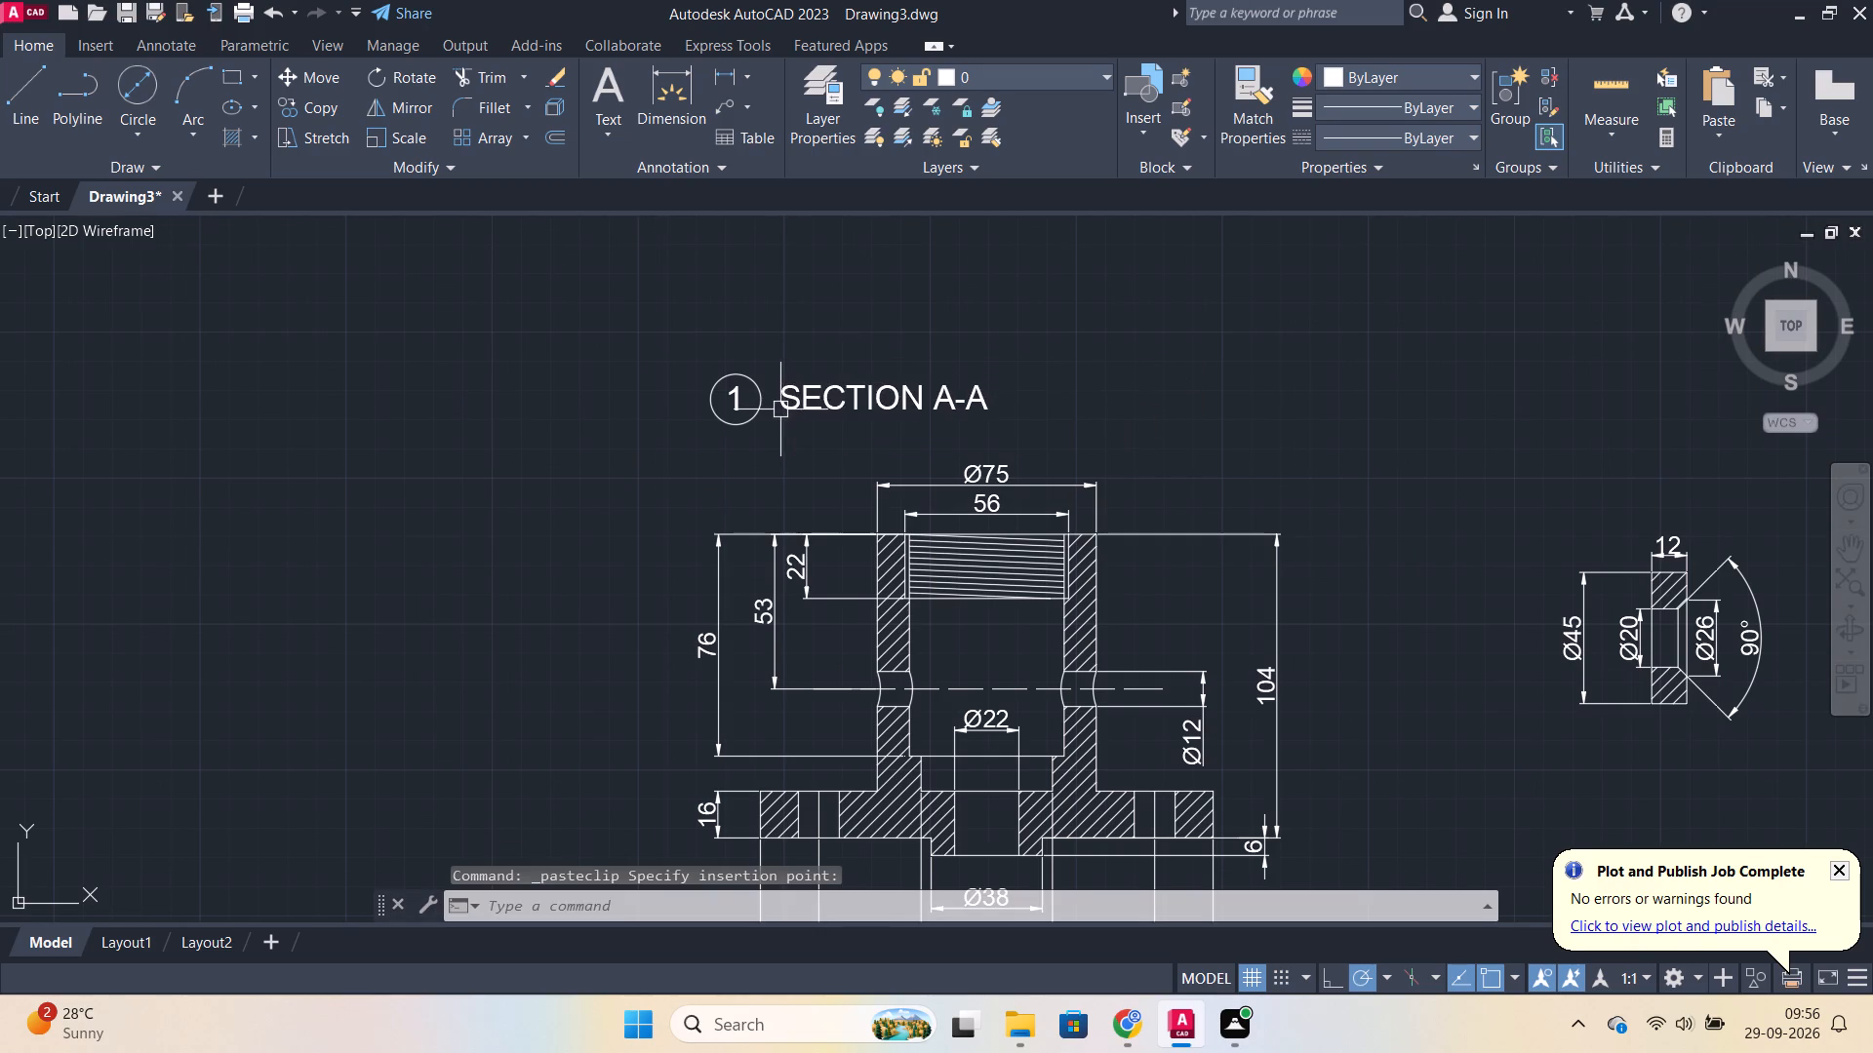
# Change the copied label beside balloon 1 to VALVE BODY.
pyautogui.doubleClick(860, 401)
pyautogui.click(1005, 389)
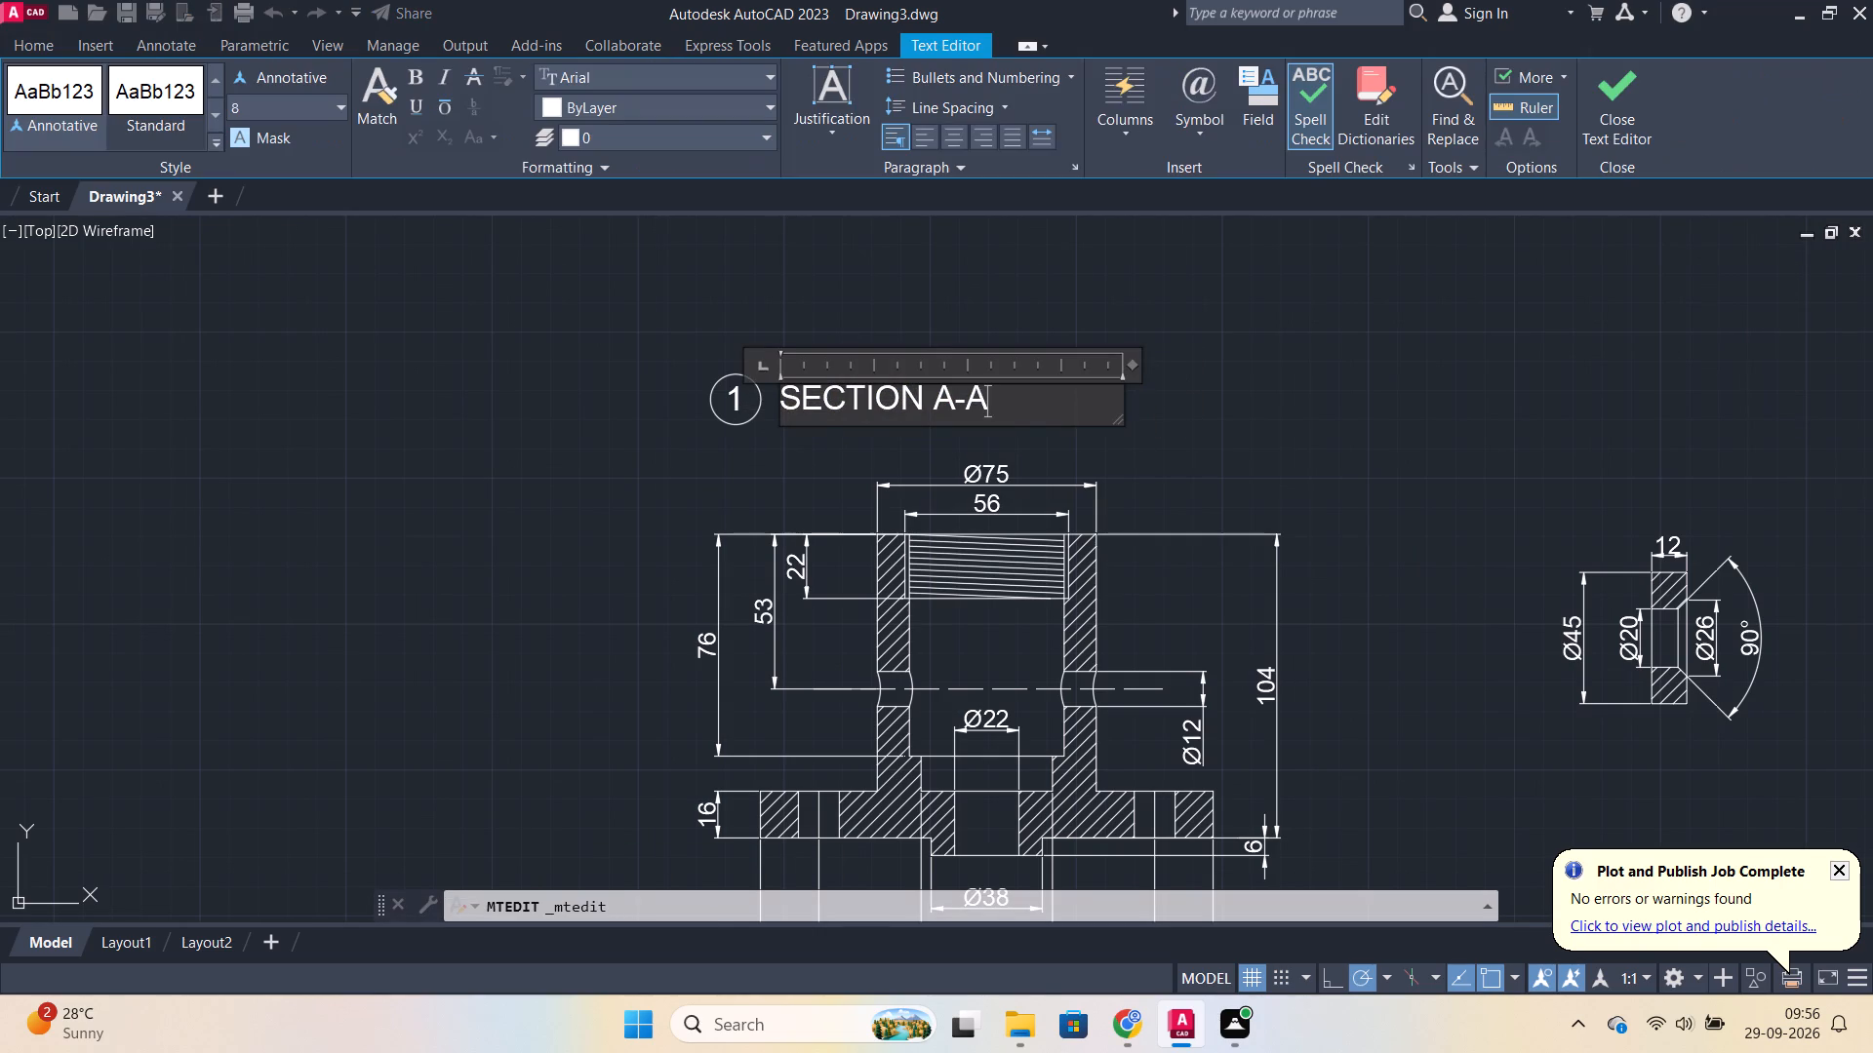
pyautogui.press('BackSpace')
pyautogui.press('BackSpace')
pyautogui.press('BackSpace')
pyautogui.press('BackSpace')
pyautogui.press('BackSpace')
pyautogui.press('BackSpace')
pyautogui.press('BackSpace')
pyautogui.press('BackSpace')
pyautogui.press('BackSpace')
pyautogui.press('BackSpace')
pyautogui.press('BackSpace')
pyautogui.press('BackSpace')
pyautogui.press('BackSpace')
pyautogui.press('BackSpace')
pyautogui.press('BackSpace')
pyautogui.press('BackSpace')
pyautogui.press('BackSpace')
pyautogui.press('BackSpace')
pyautogui.press('BackSpace')
pyautogui.press('BackSpace')
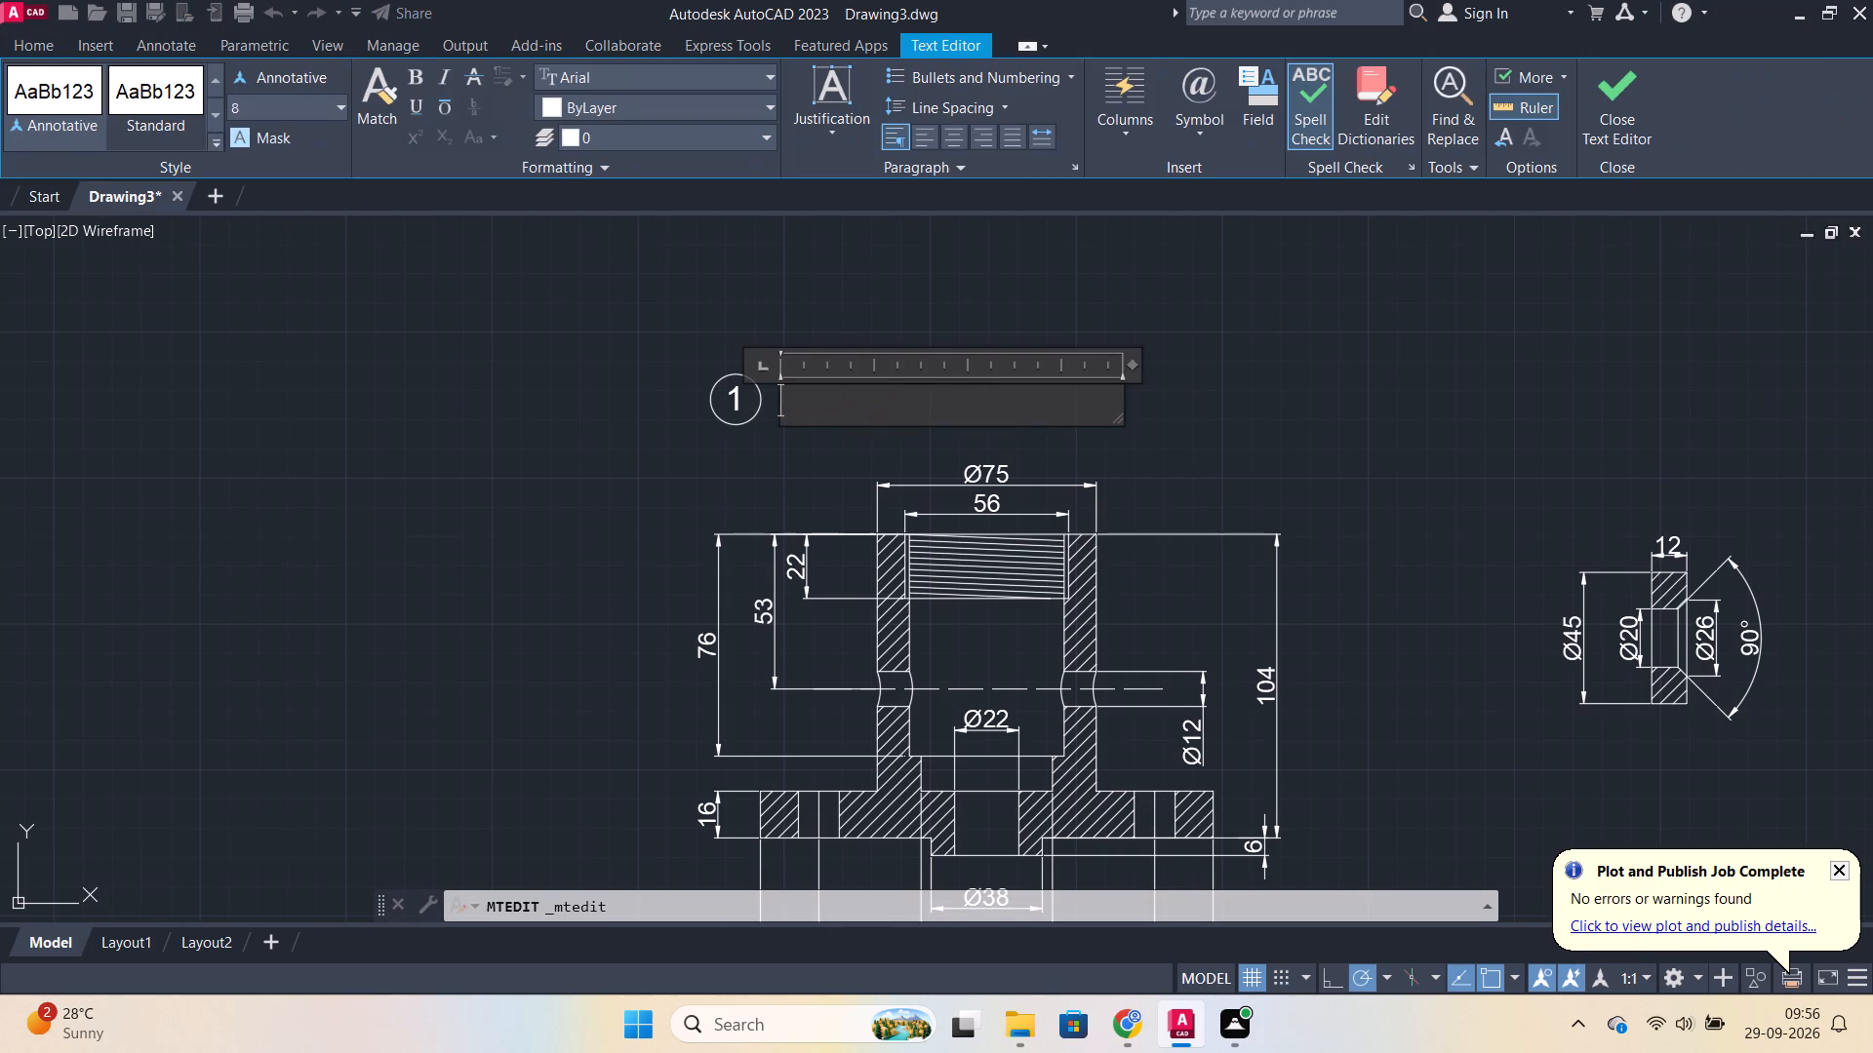
pyautogui.write('VA')
pyautogui.write('LVE')
pyautogui.press('space')
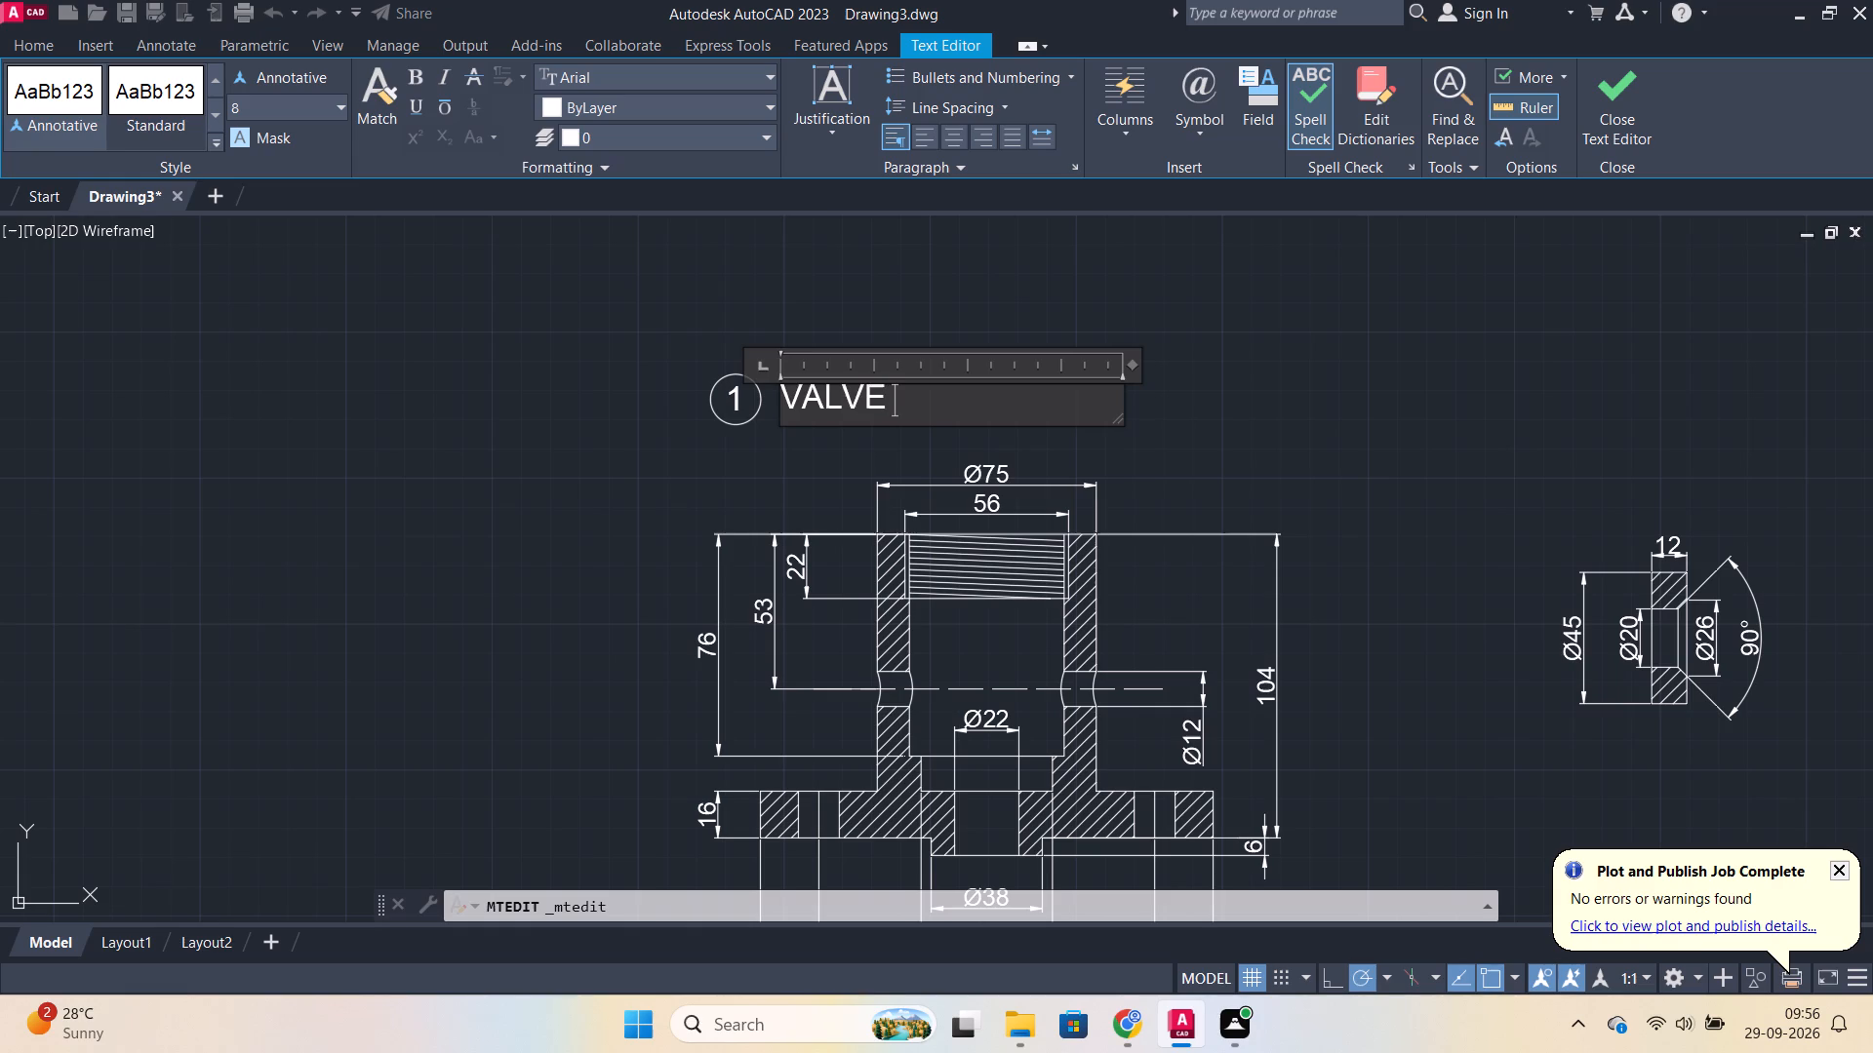
pyautogui.write('BODY')
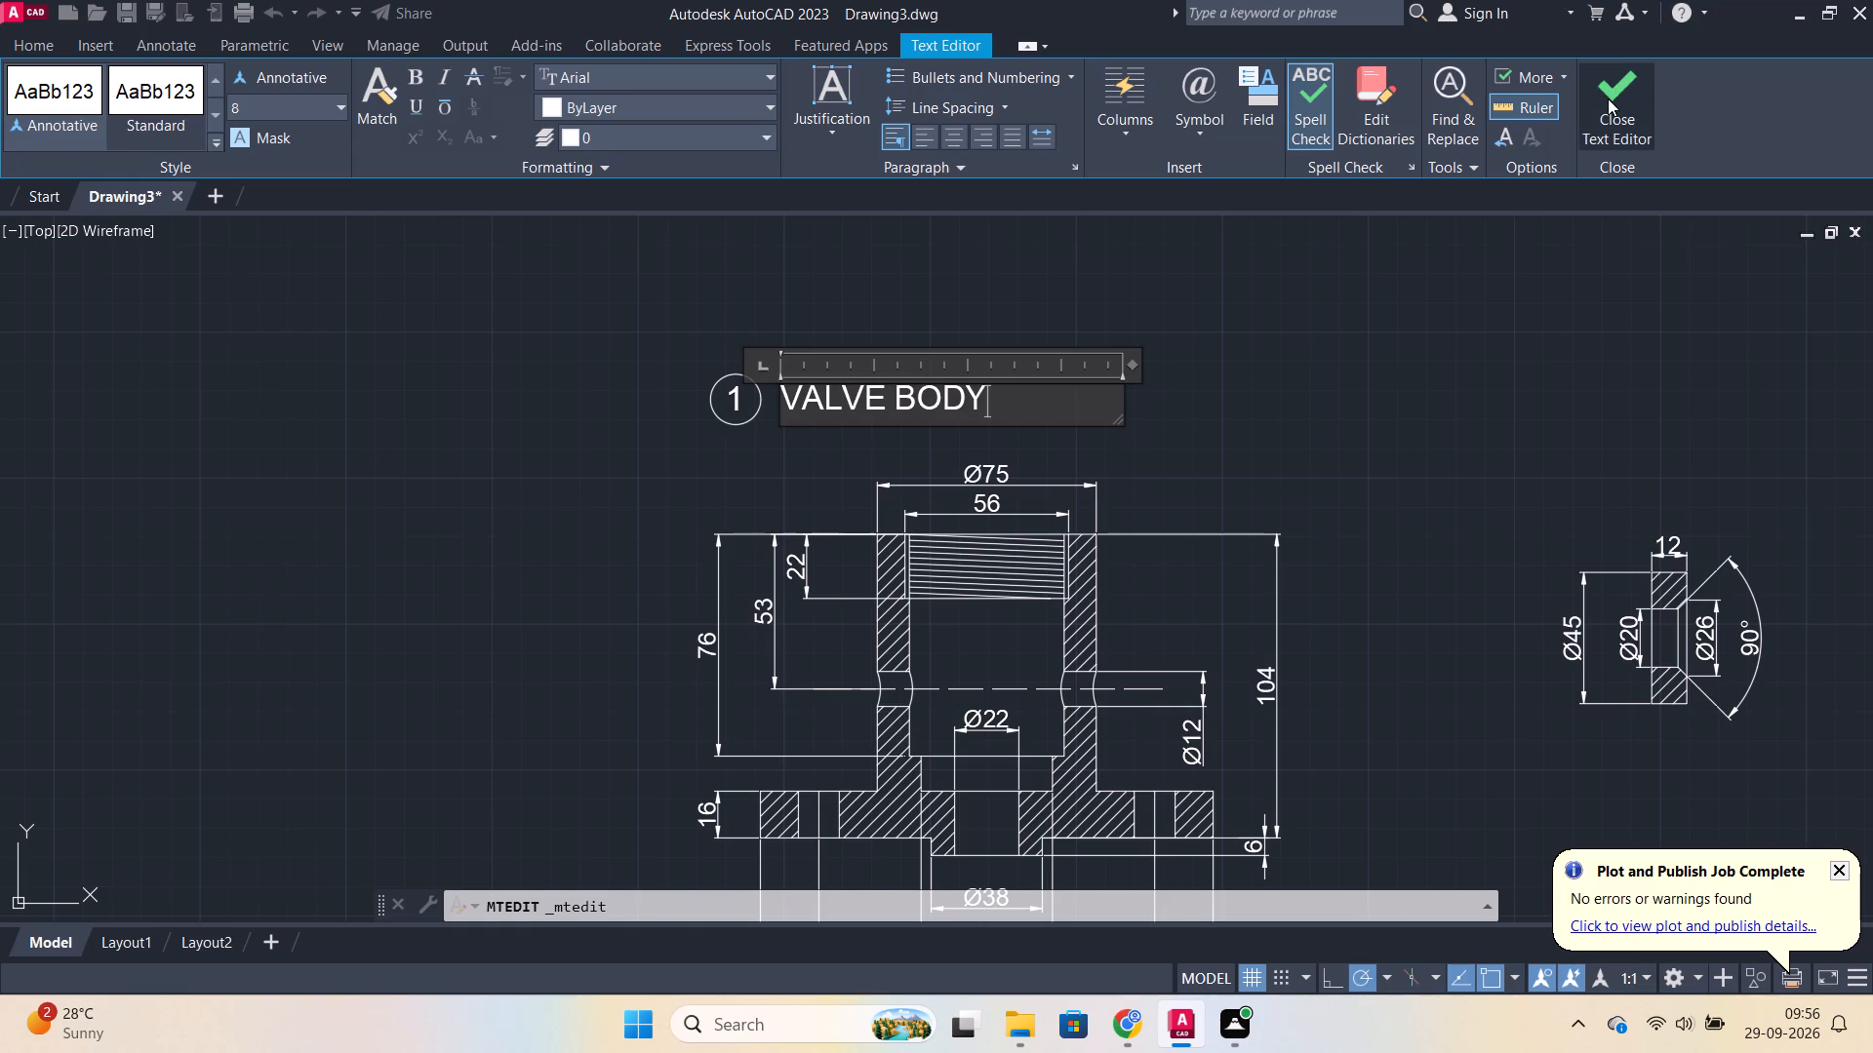
pyautogui.click(1608, 98)
# Copy balloon 1 with its VALVE BODY title and paste them below the small Ø45 part view.
pyautogui.scroll(-1, 1270, 367)
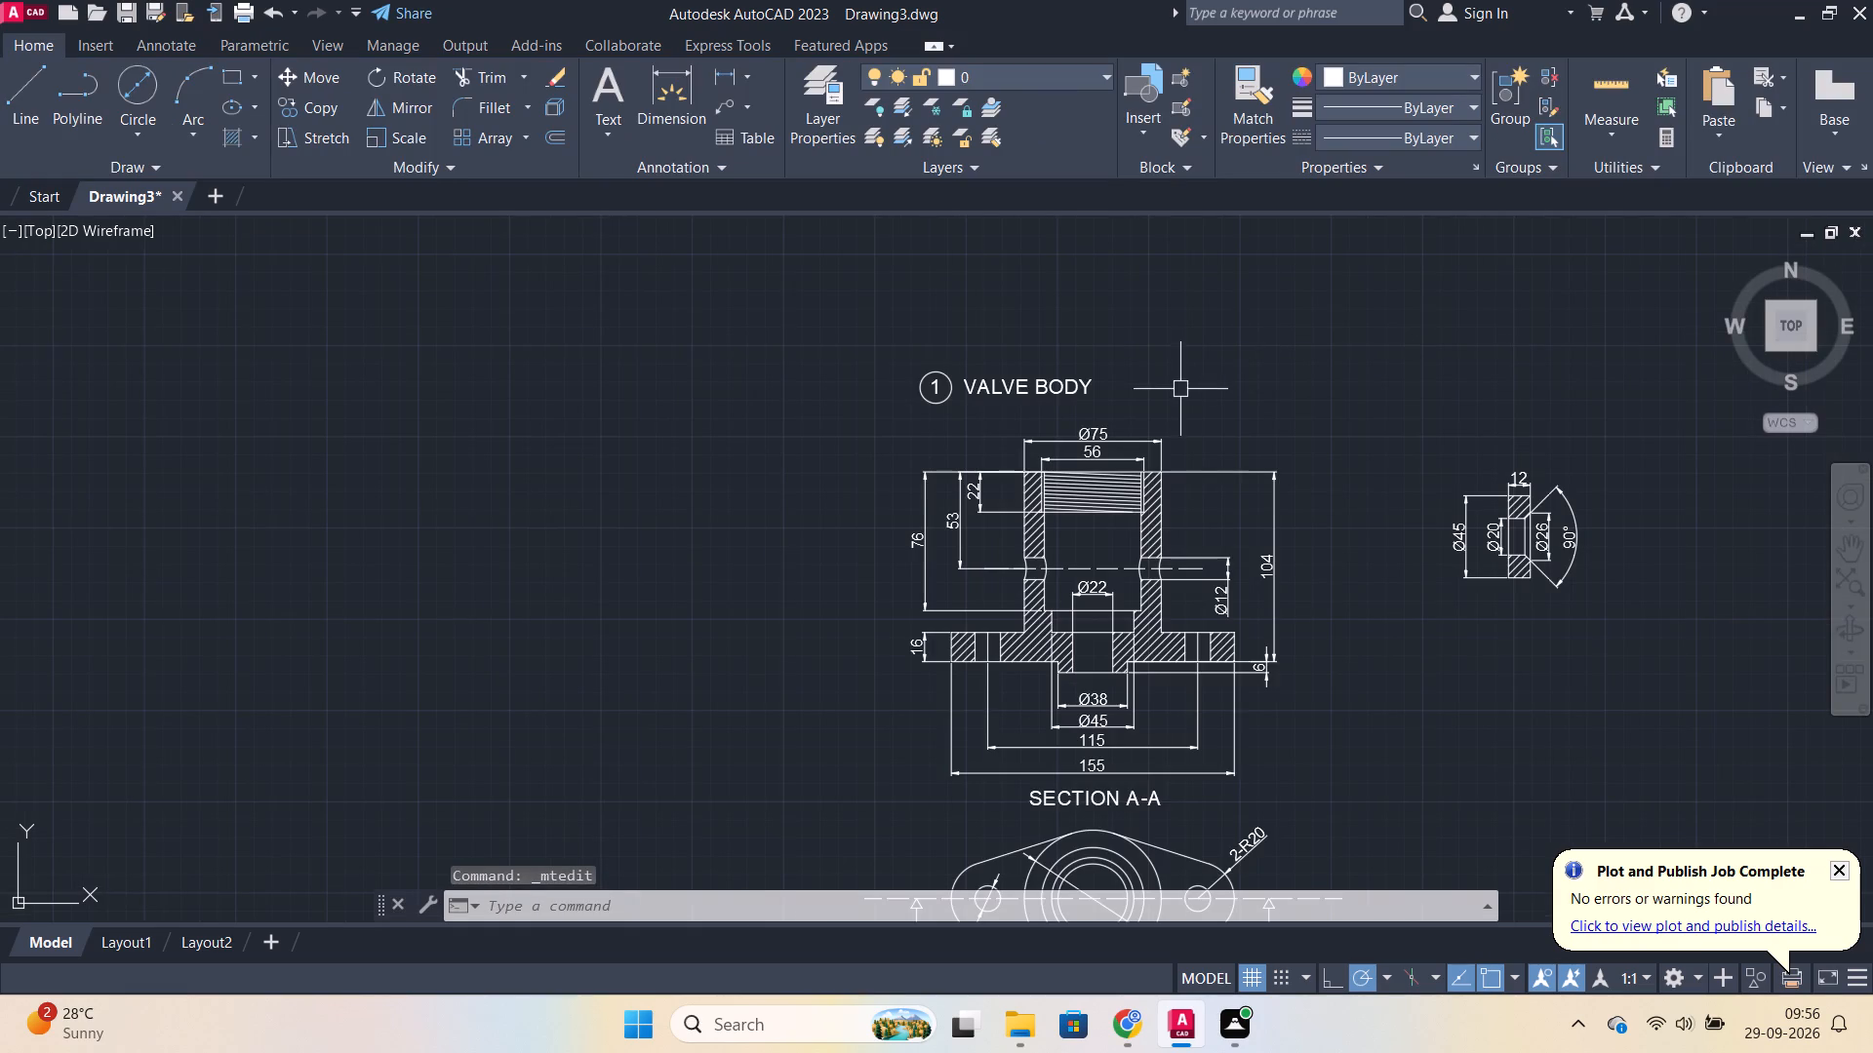
pyautogui.click(1178, 393)
pyautogui.click(874, 370)
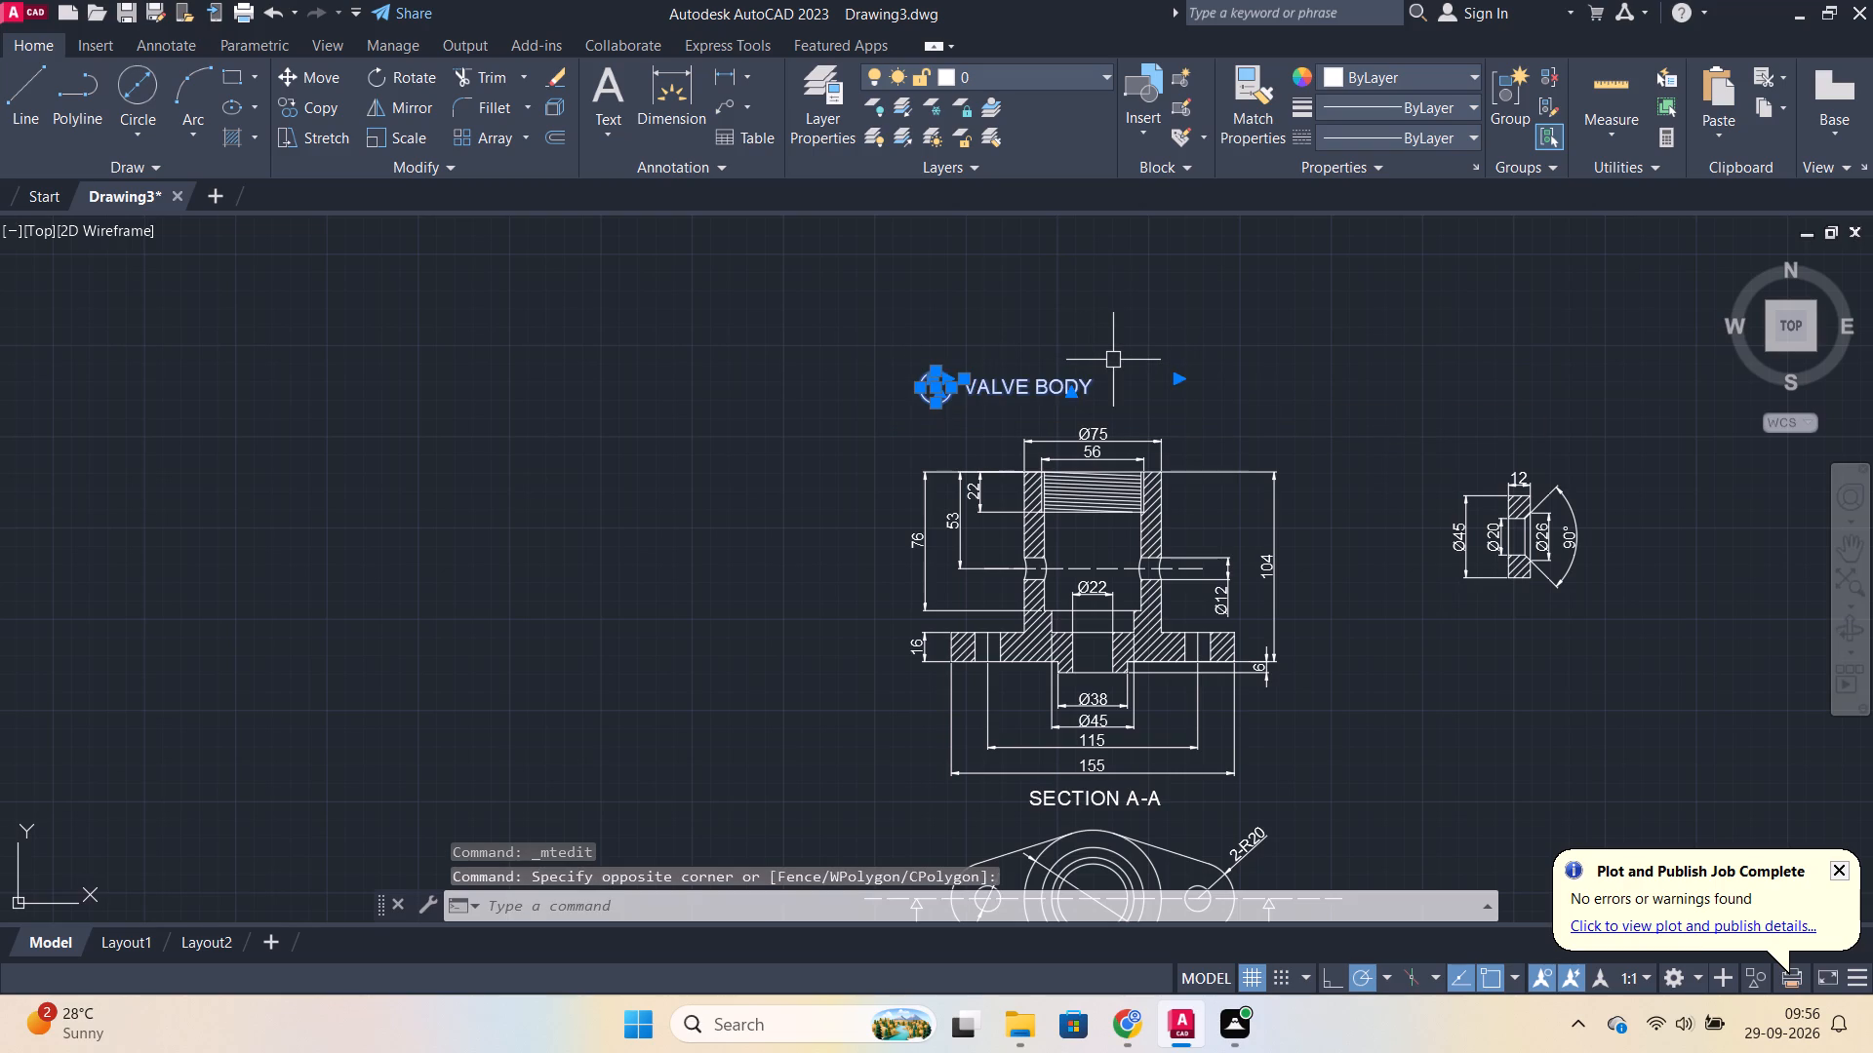
pyautogui.hotkey('ctrl', 'c')
pyautogui.hotkey('ctrl', 'v')
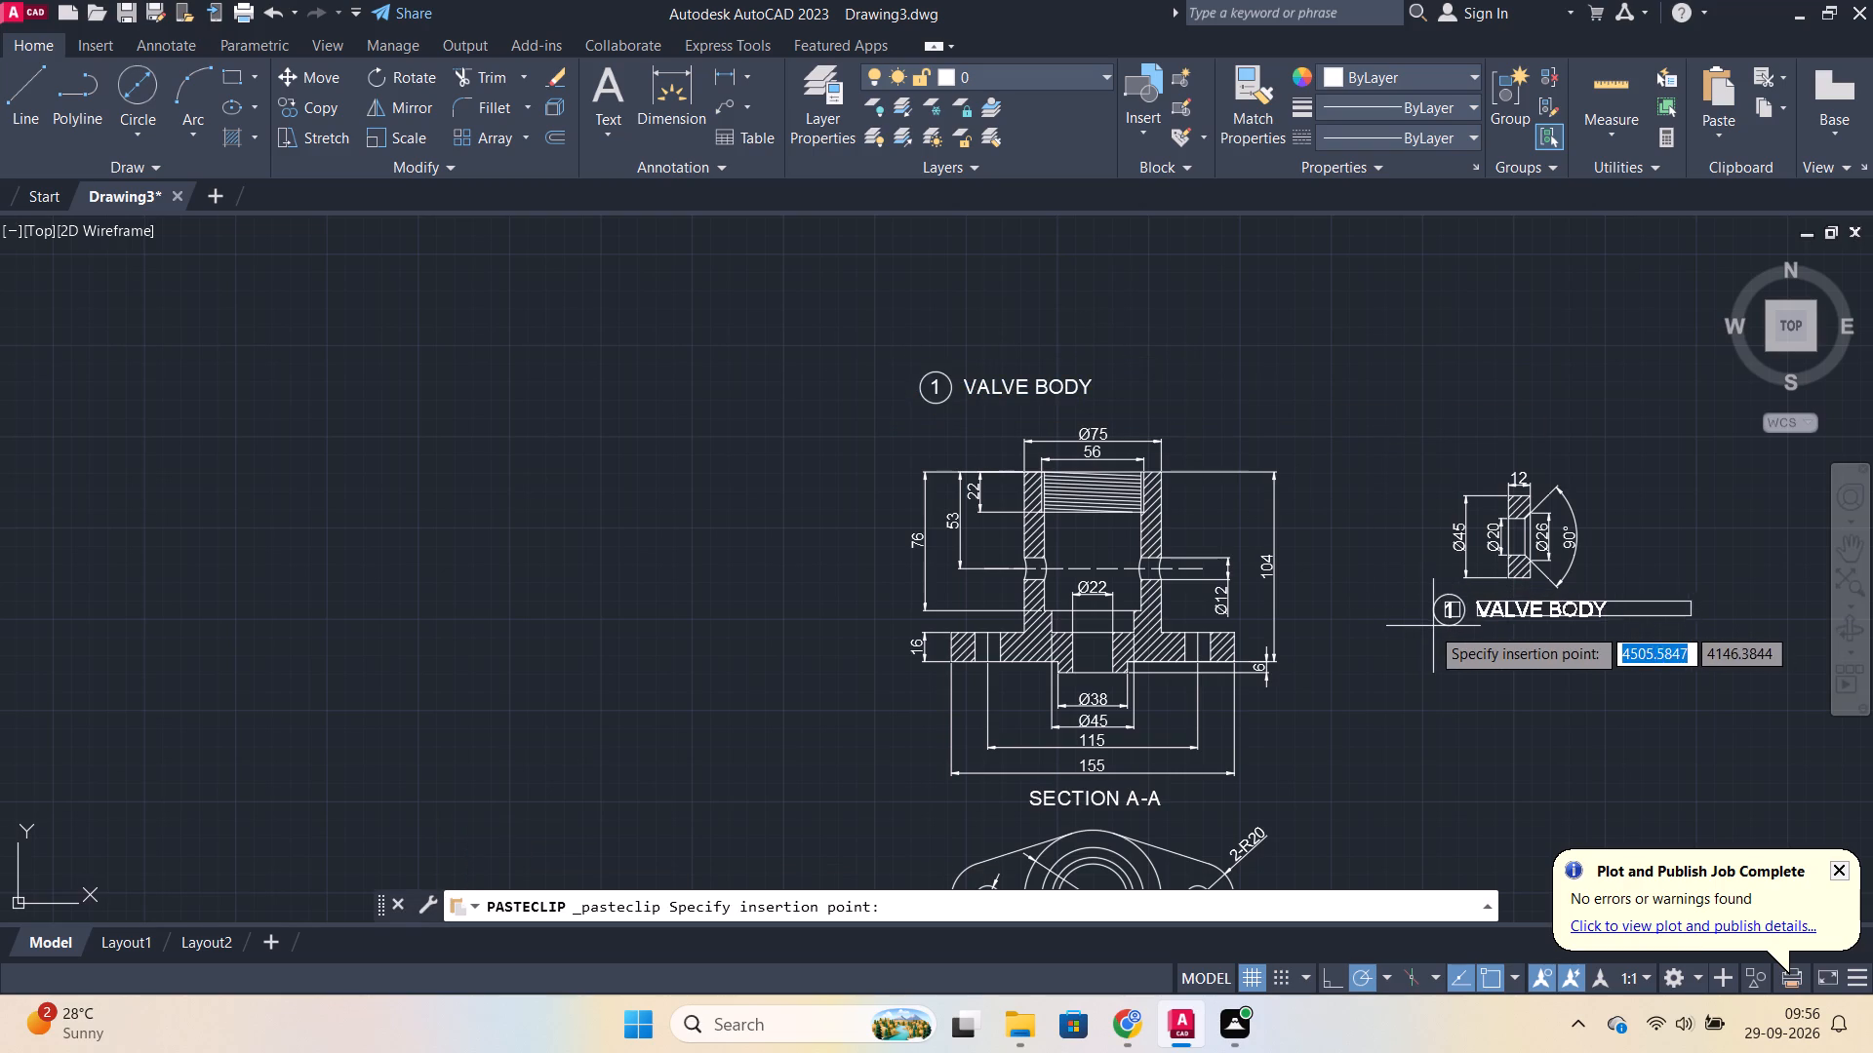
pyautogui.scroll(2, 1425, 629)
pyautogui.moveTo(1414, 629); pyautogui.dragTo(1044, 598, button='middle')
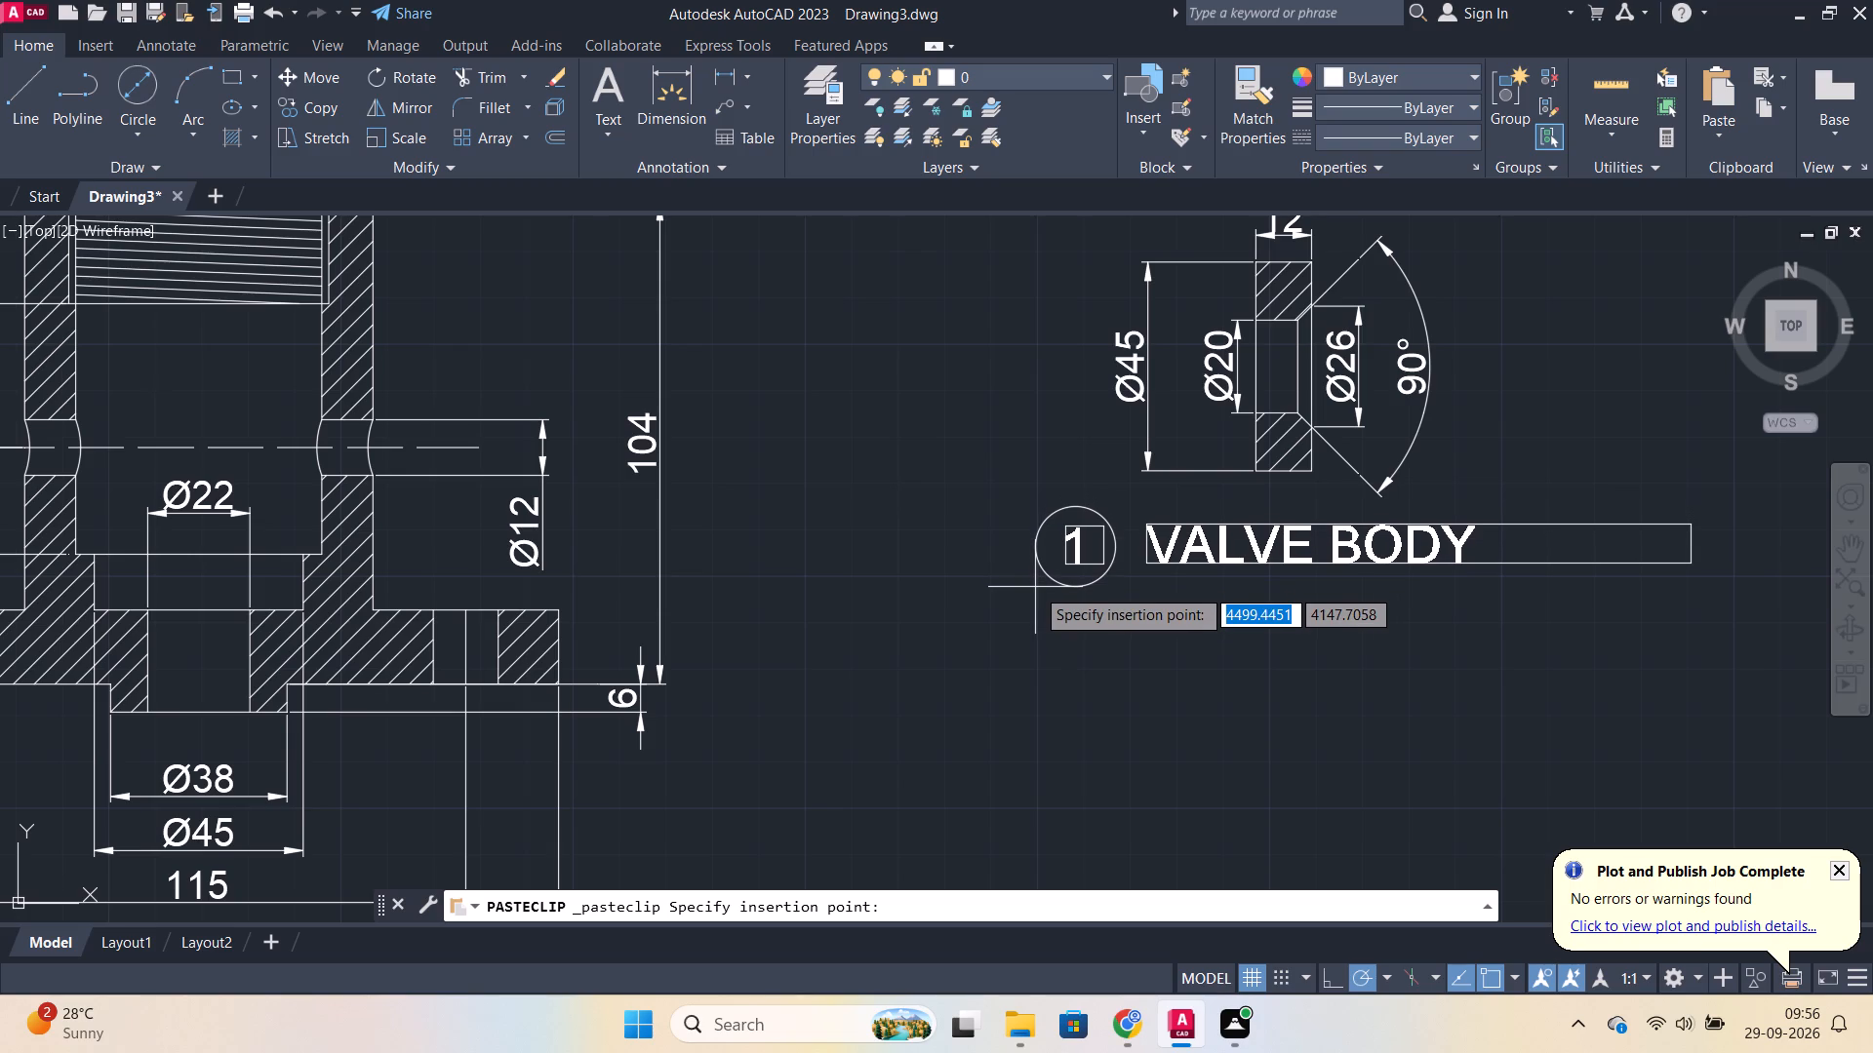
pyautogui.click(1034, 588)
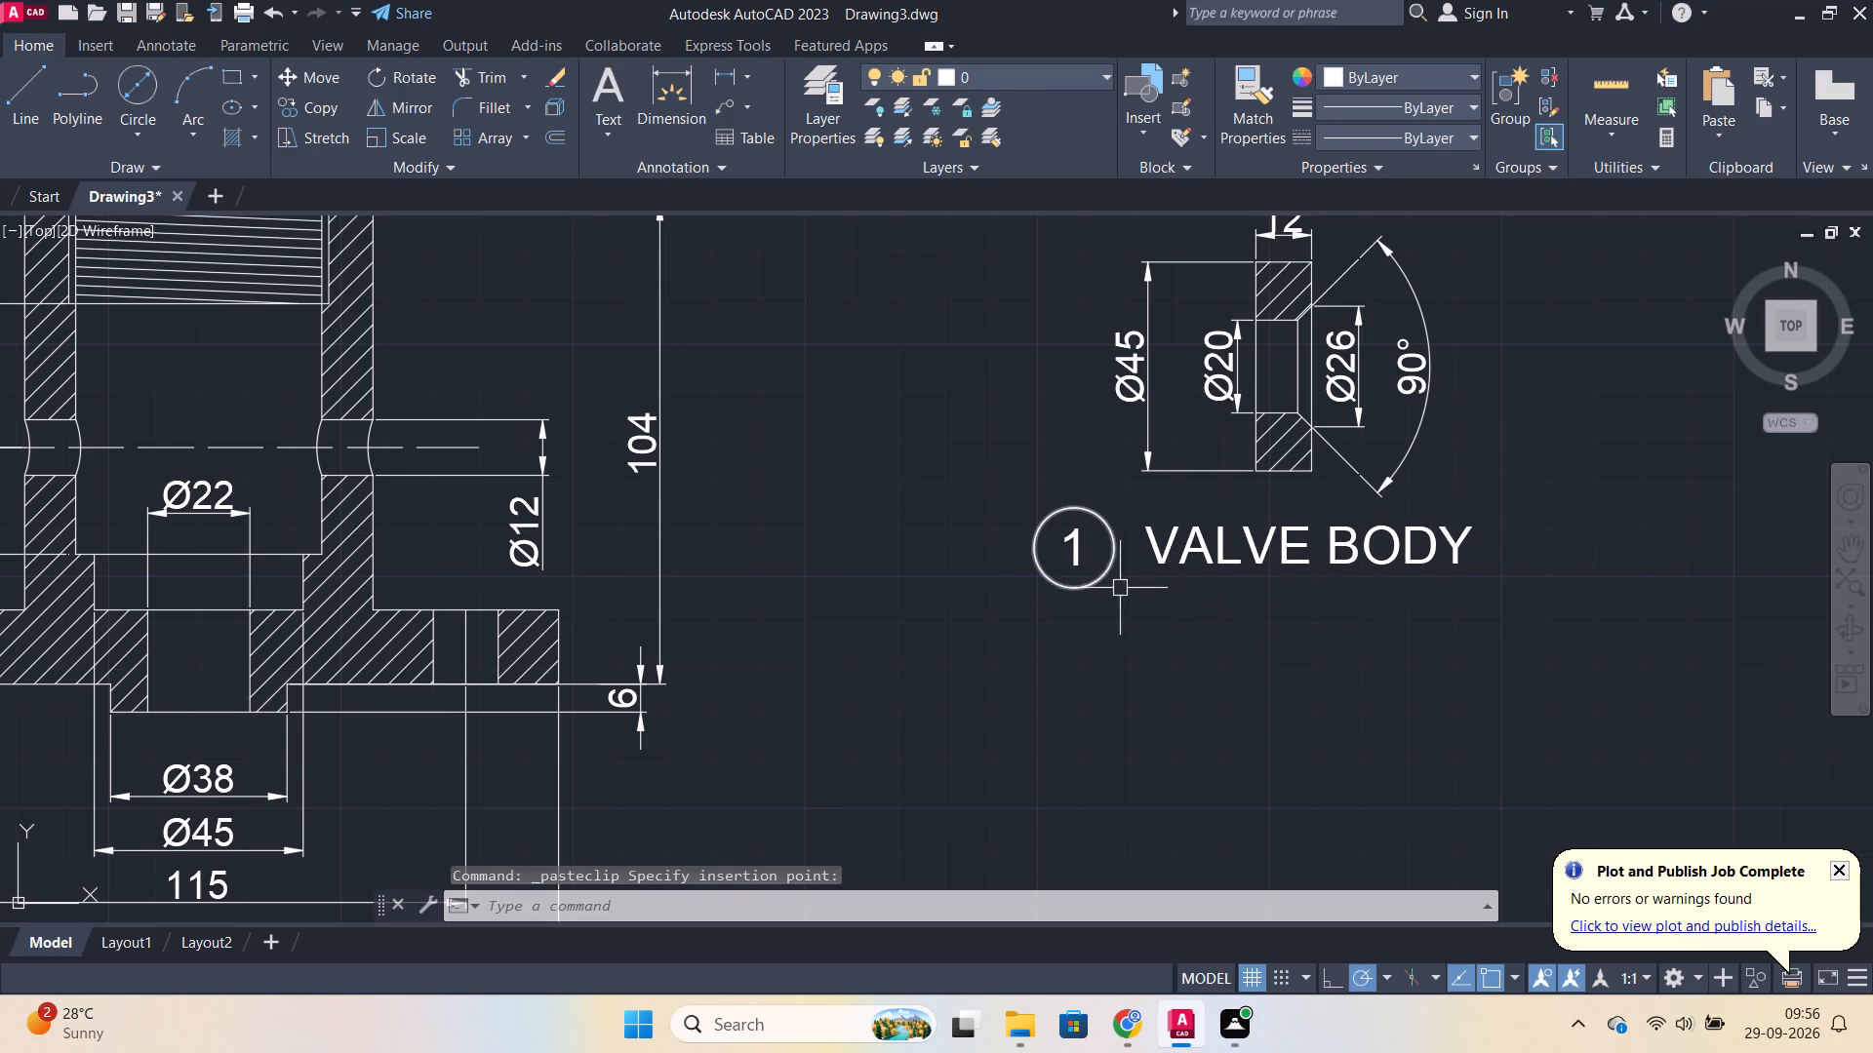
# Change the number in the copied balloon below the Ø45 part to 2.
pyautogui.click(1082, 552)
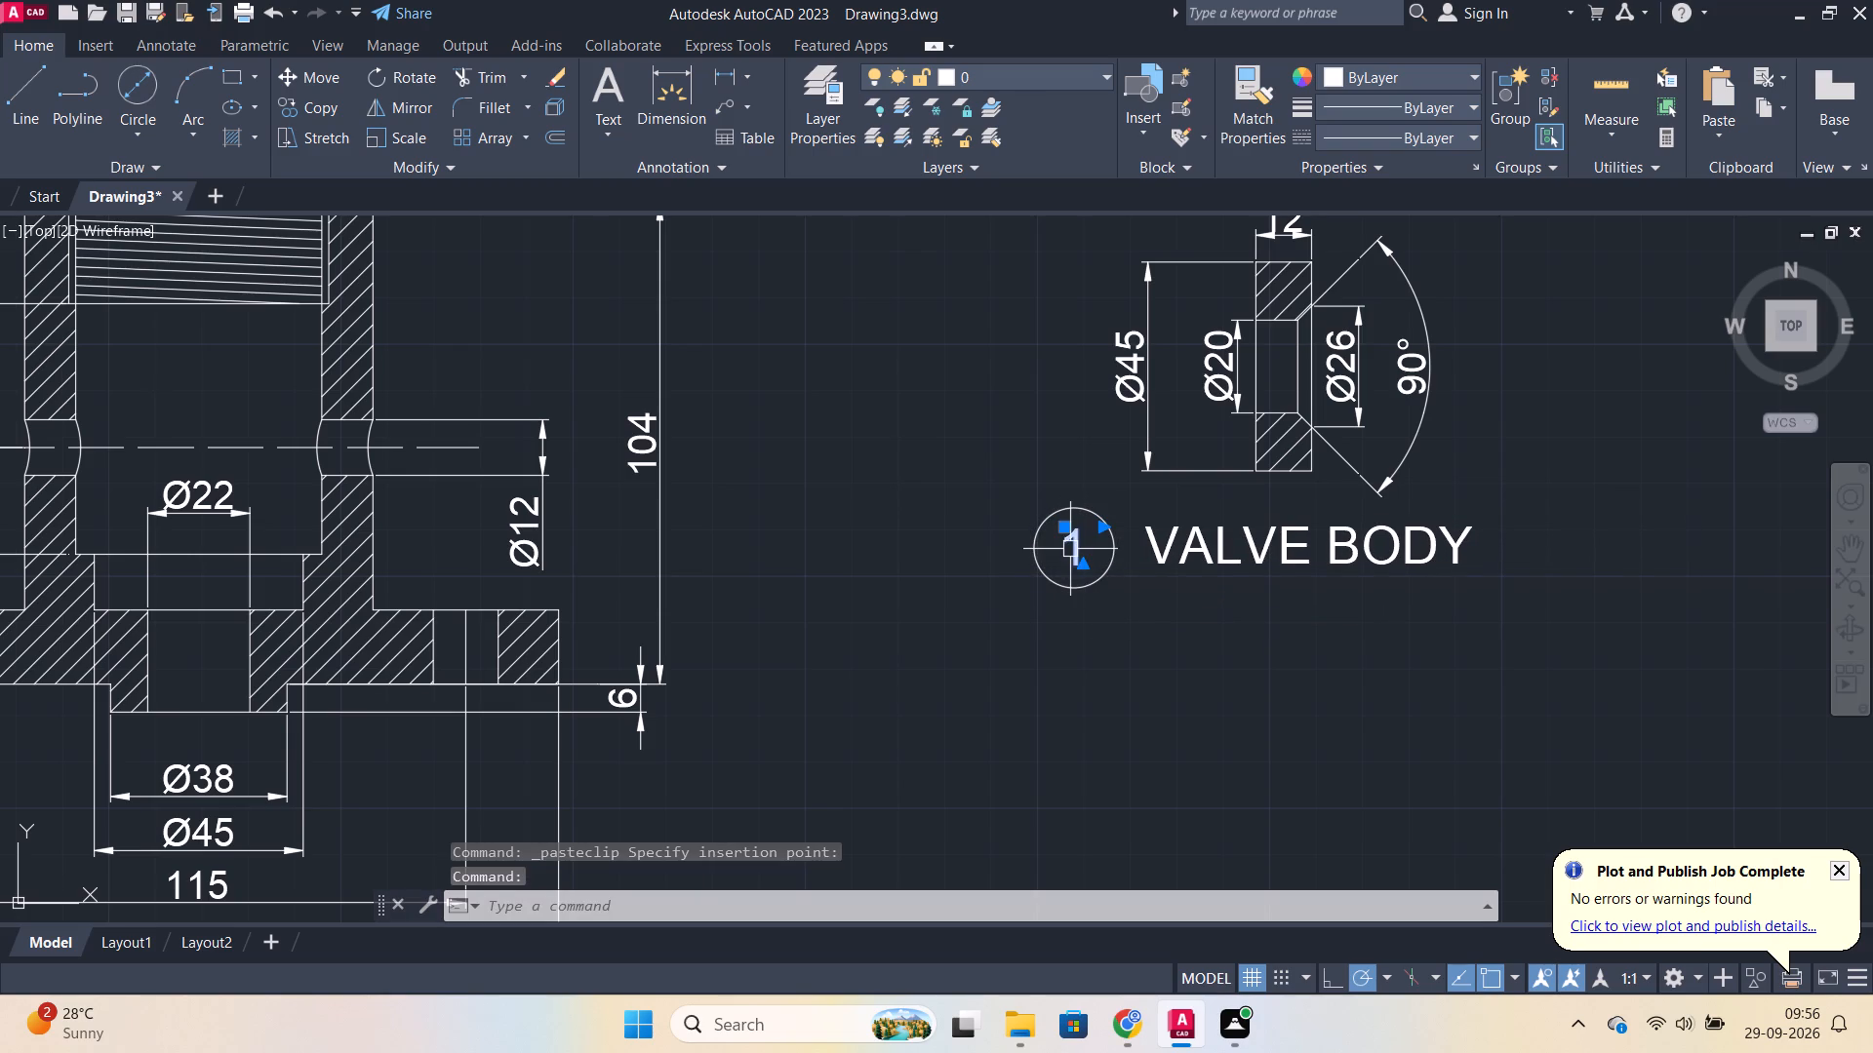
pyautogui.press('2')
pyautogui.press('Return')
pyautogui.click(1070, 549)
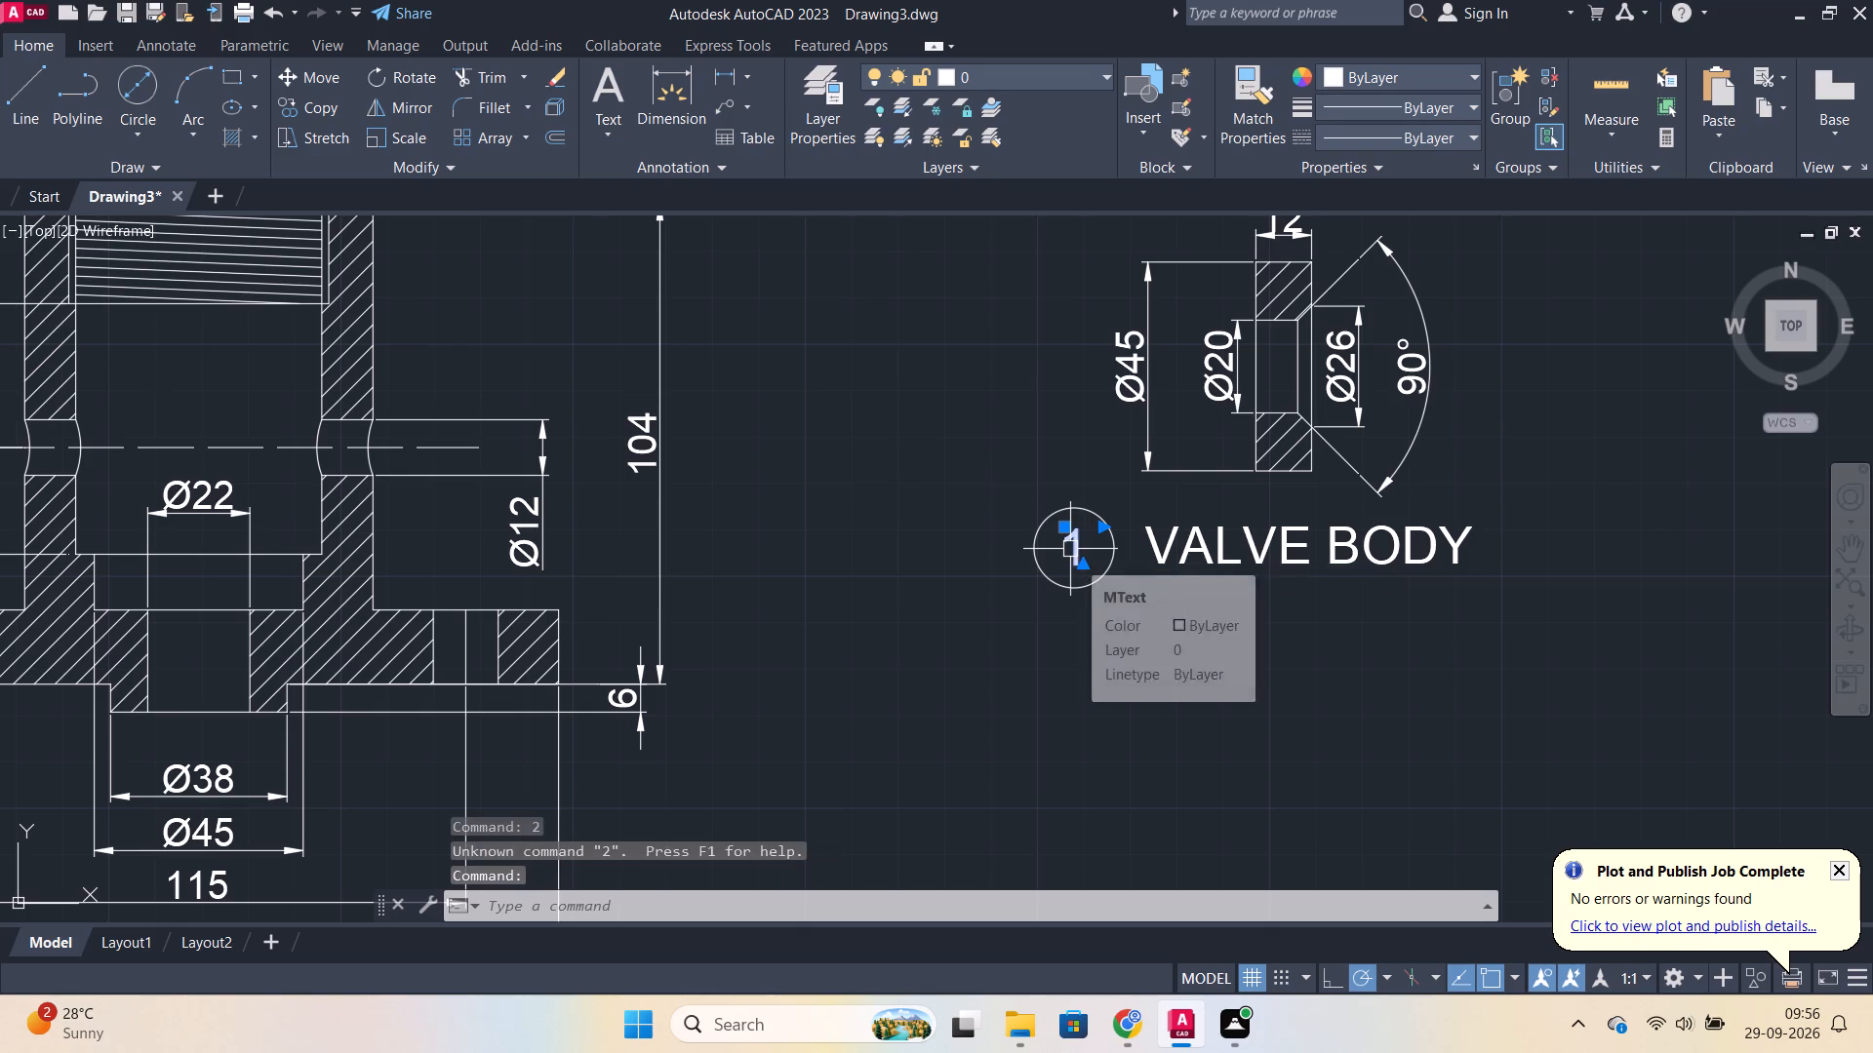
pyautogui.click(1065, 542)
pyautogui.doubleClick(1070, 553)
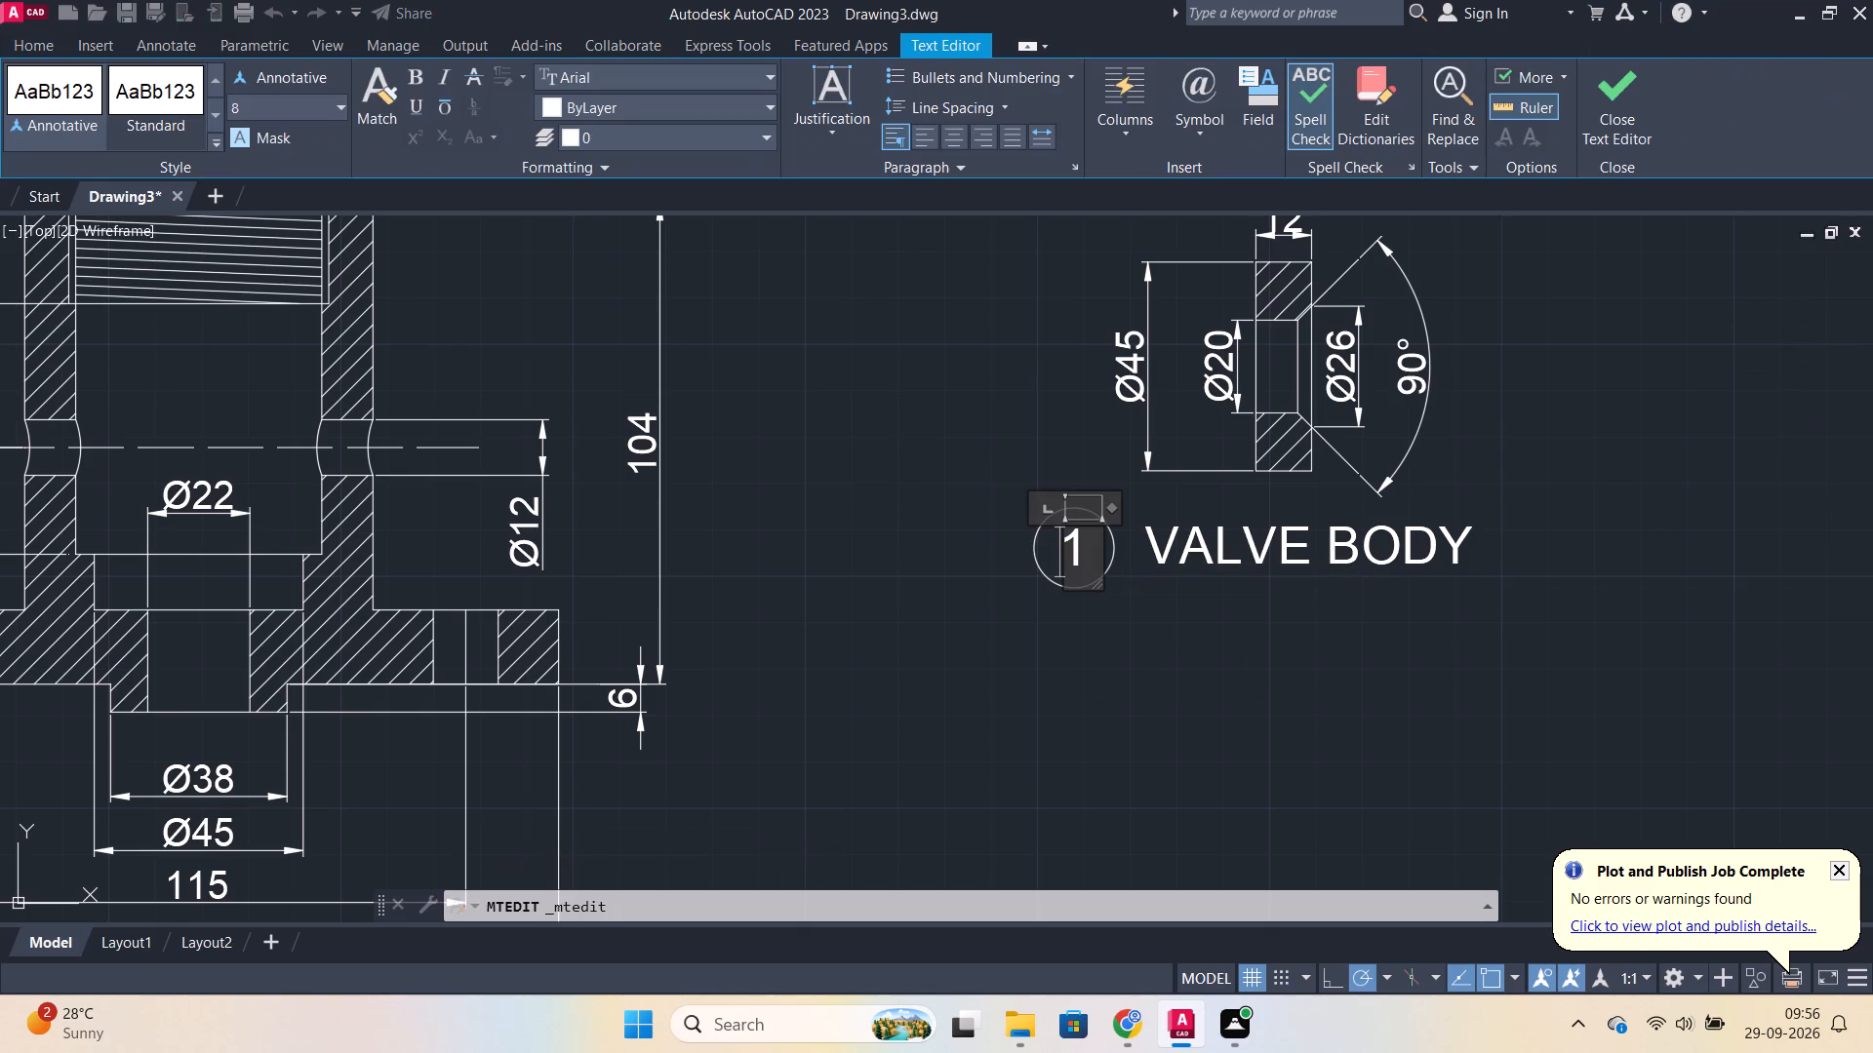
pyautogui.click(1096, 553)
pyautogui.press('BackSpace')
pyautogui.press('2')
pyautogui.click(1617, 89)
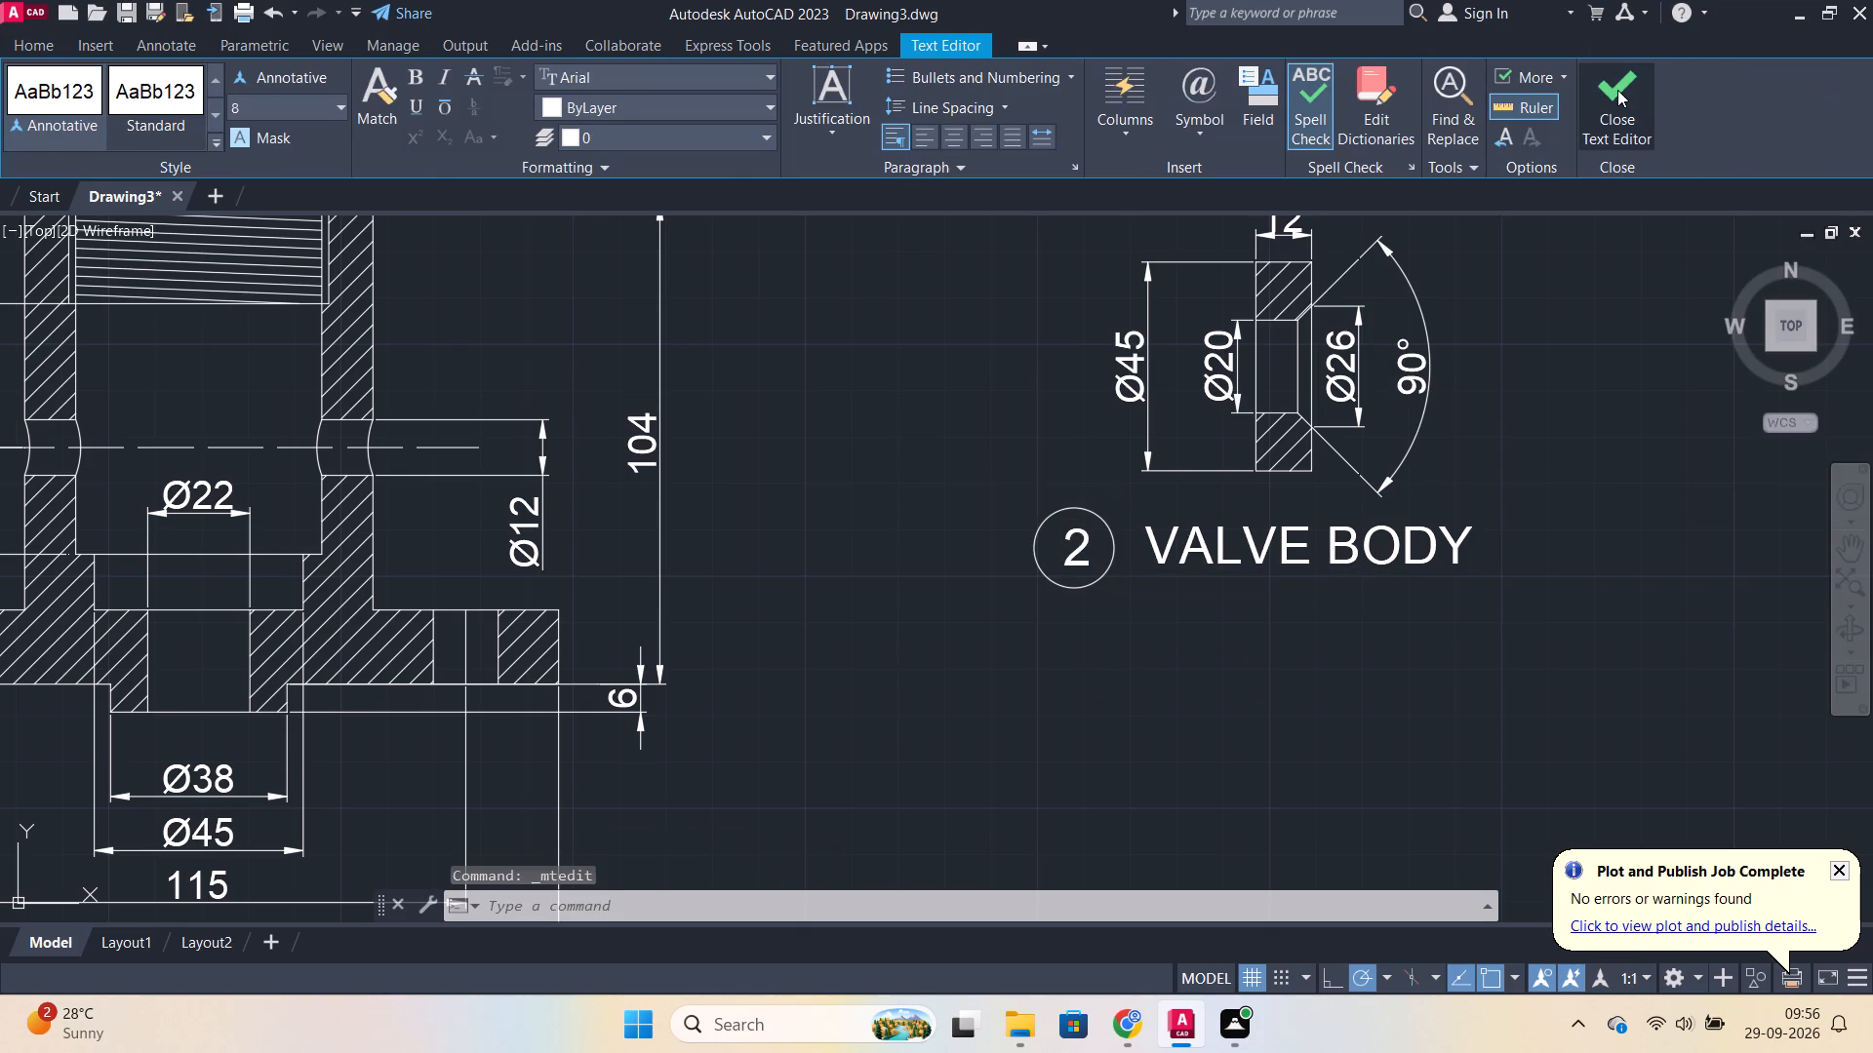
# Change the title beside balloon 2 to VALVE NUT and narrow its text box to fit the words.
pyautogui.doubleClick(1423, 537)
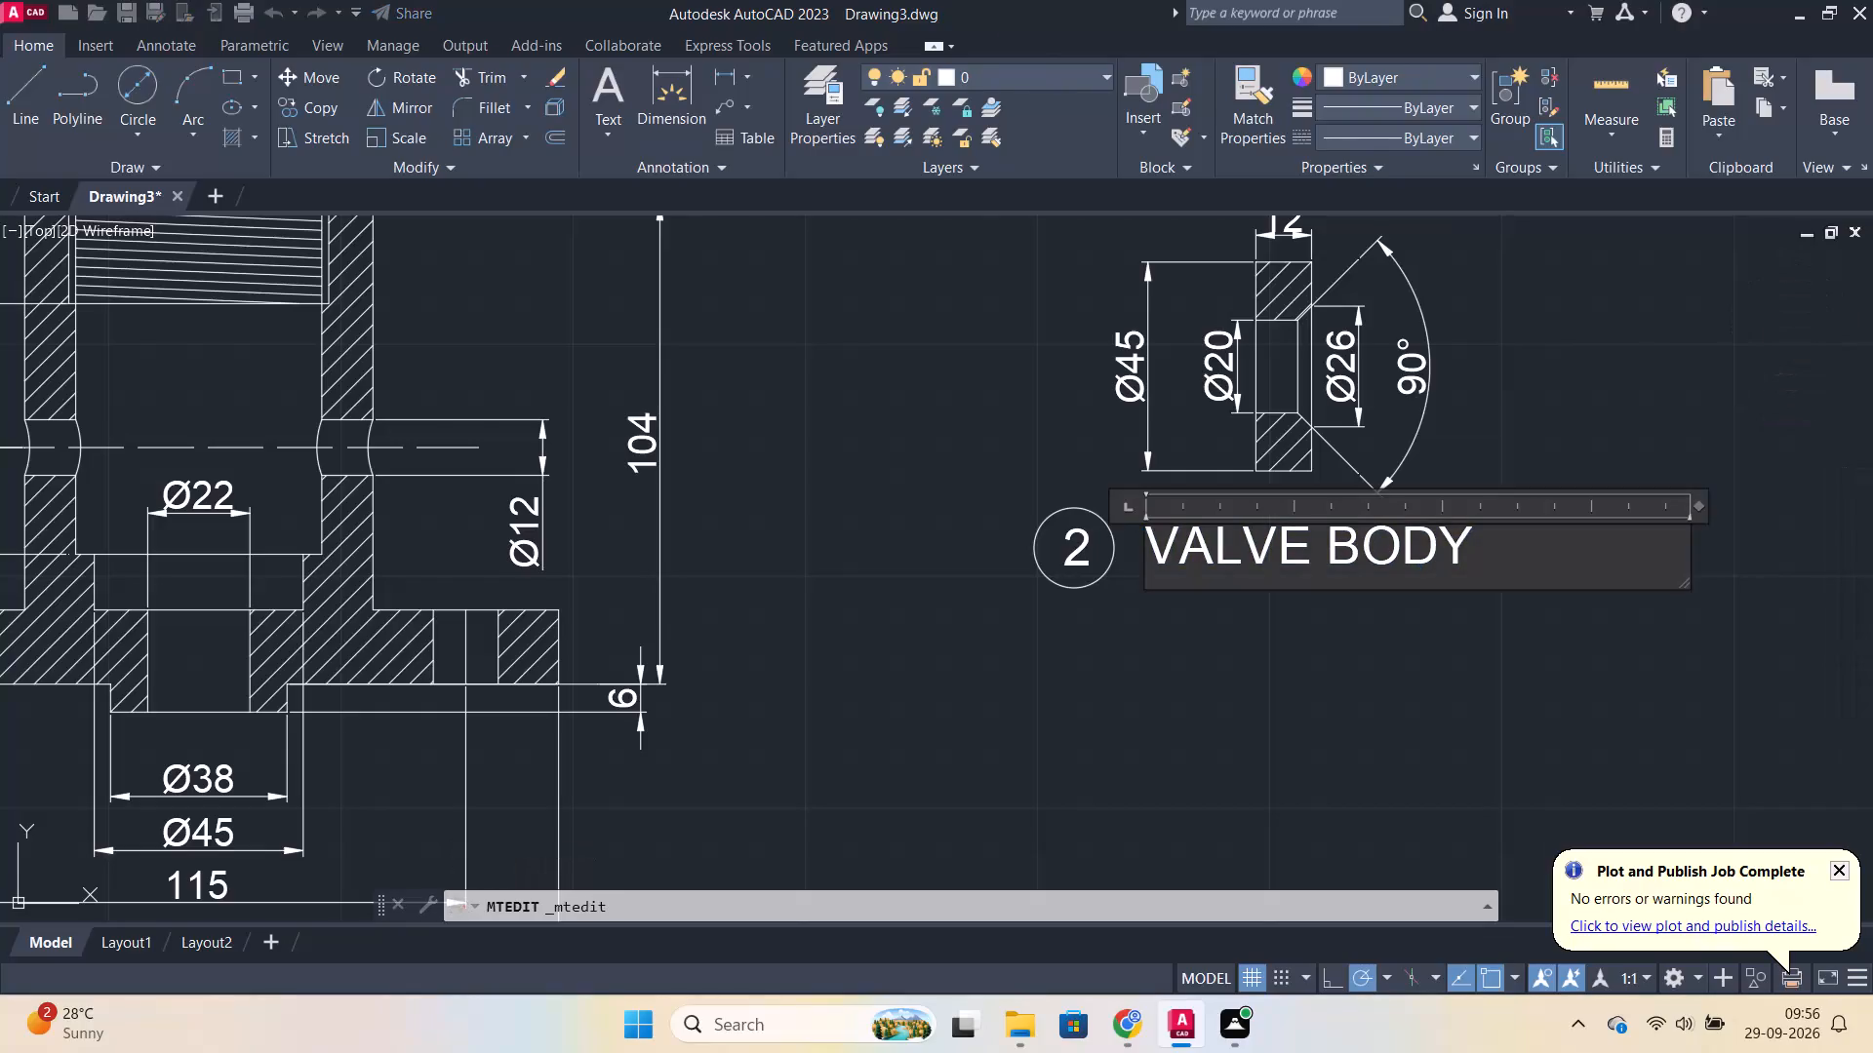
pyautogui.click(1483, 542)
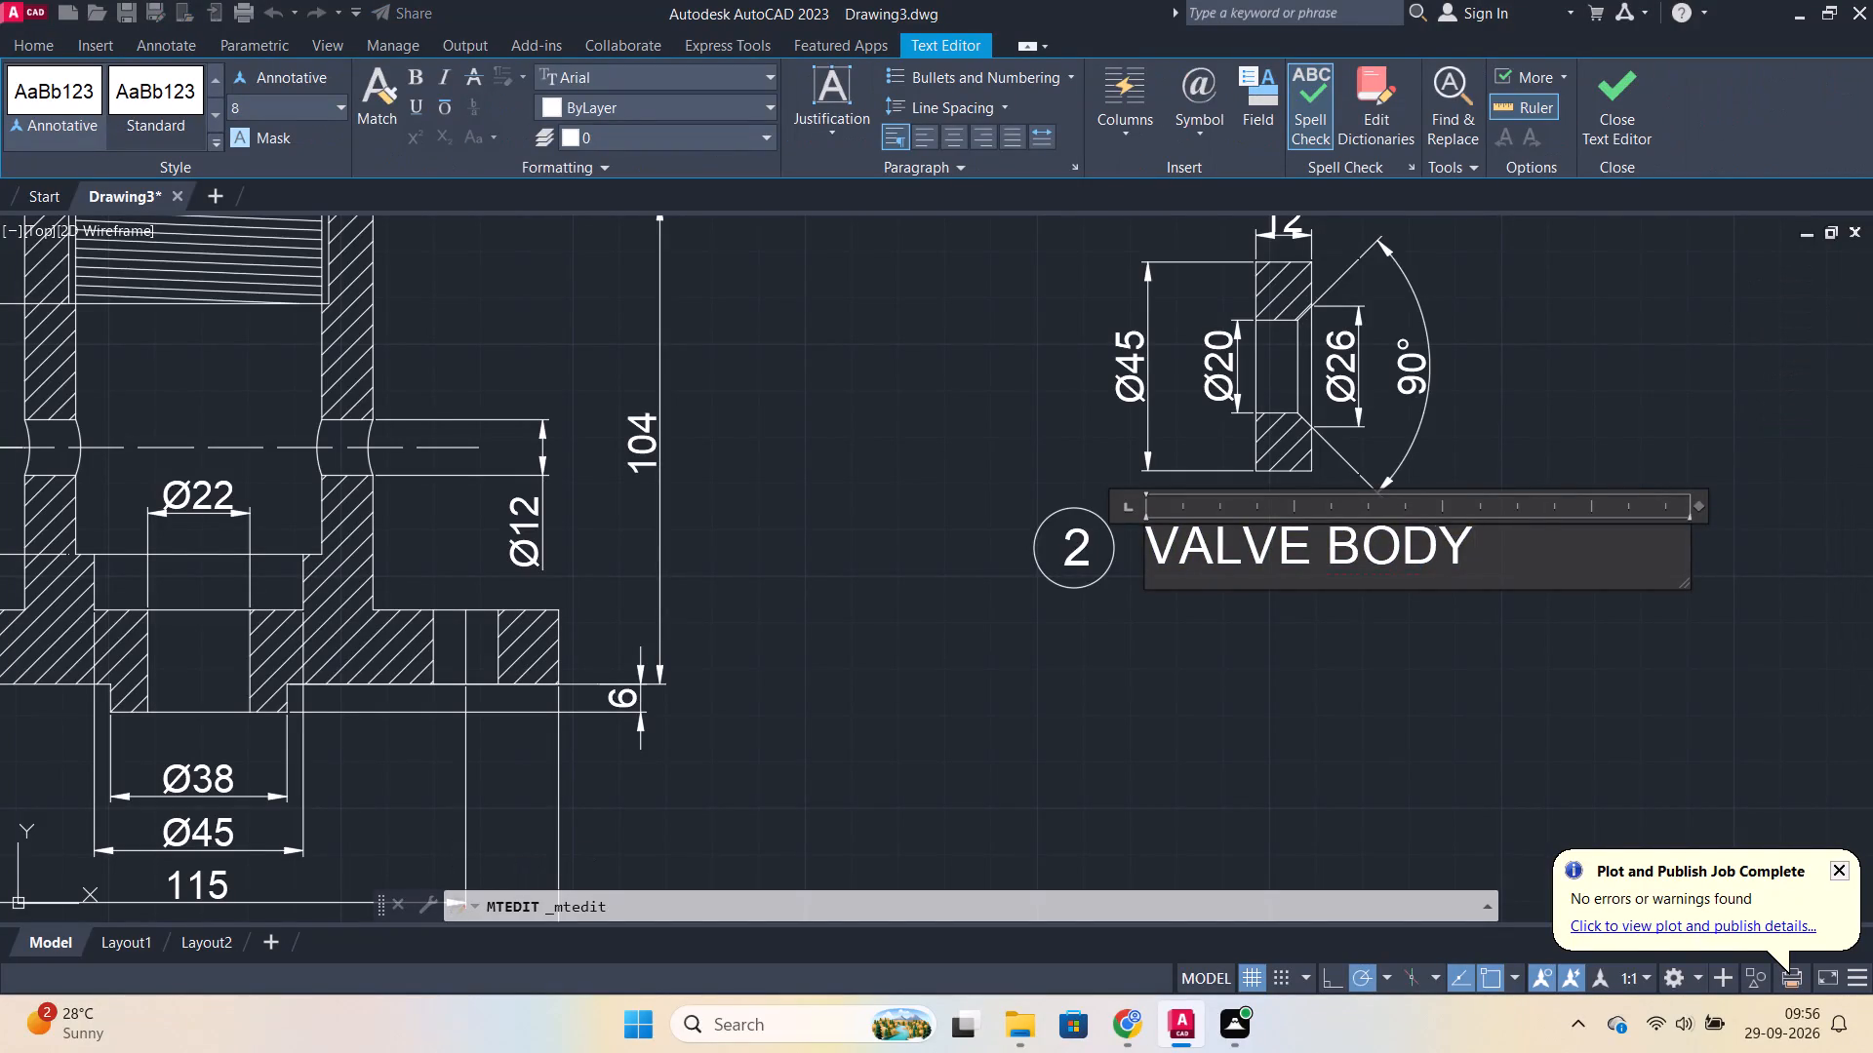
pyautogui.press('BackSpace')
pyautogui.press('BackSpace')
pyautogui.press('BackSpace')
pyautogui.press('BackSpace')
pyautogui.press('BackSpace')
pyautogui.press('BackSpace')
pyautogui.press('BackSpace')
pyautogui.press('BackSpace')
pyautogui.write('LVE')
pyautogui.press('space')
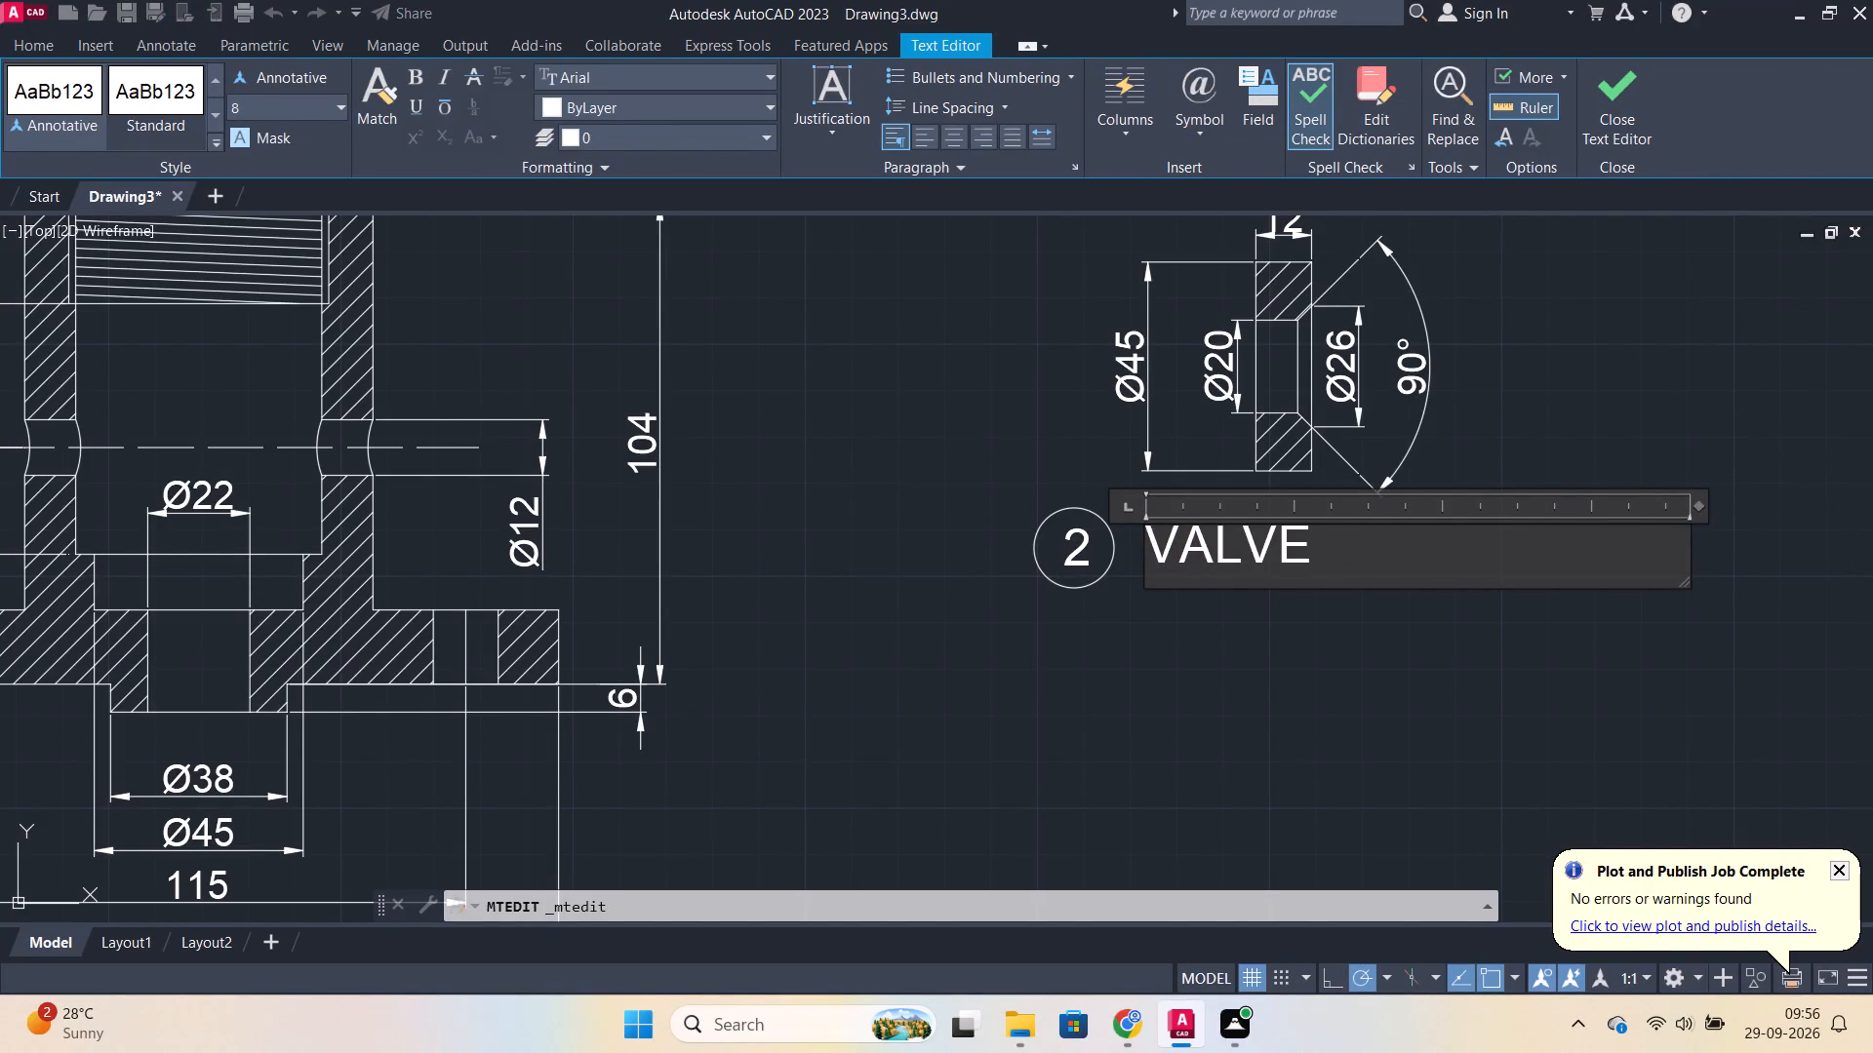
pyautogui.write('NUT')
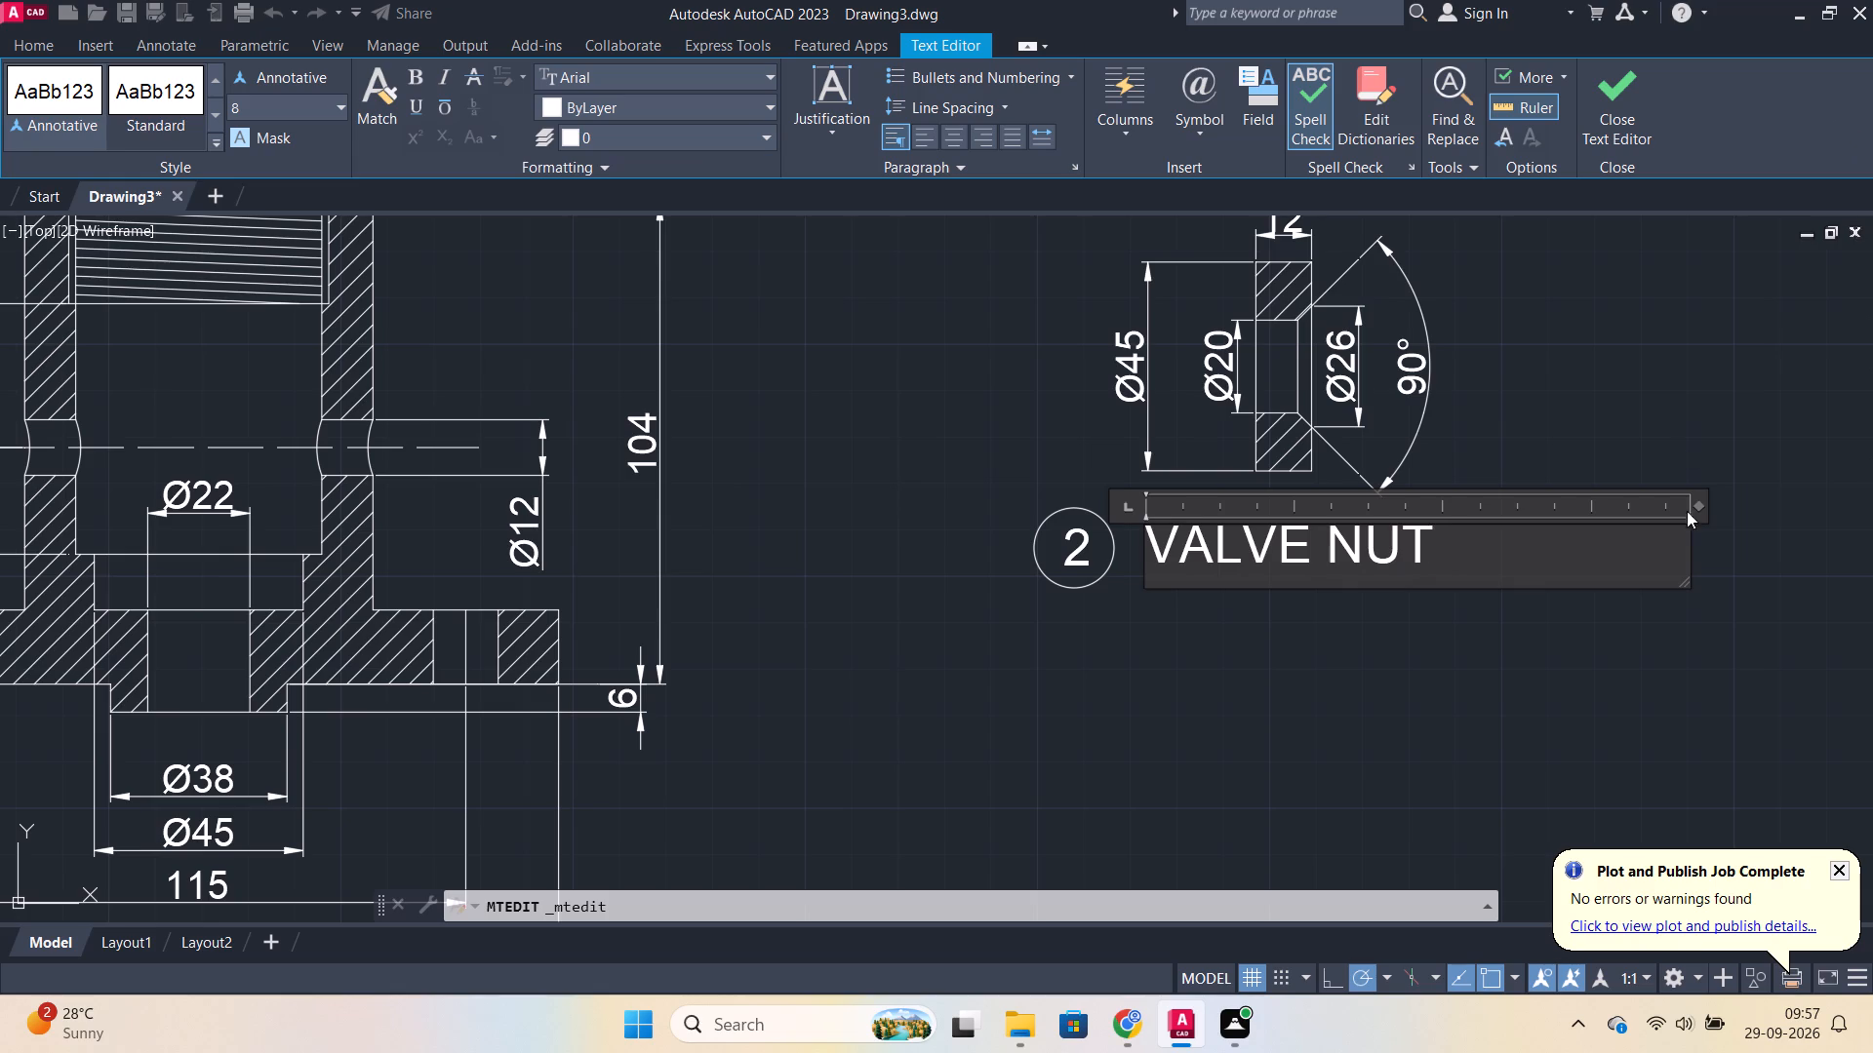
pyautogui.moveTo(1690, 535); pyautogui.dragTo(1444, 545)
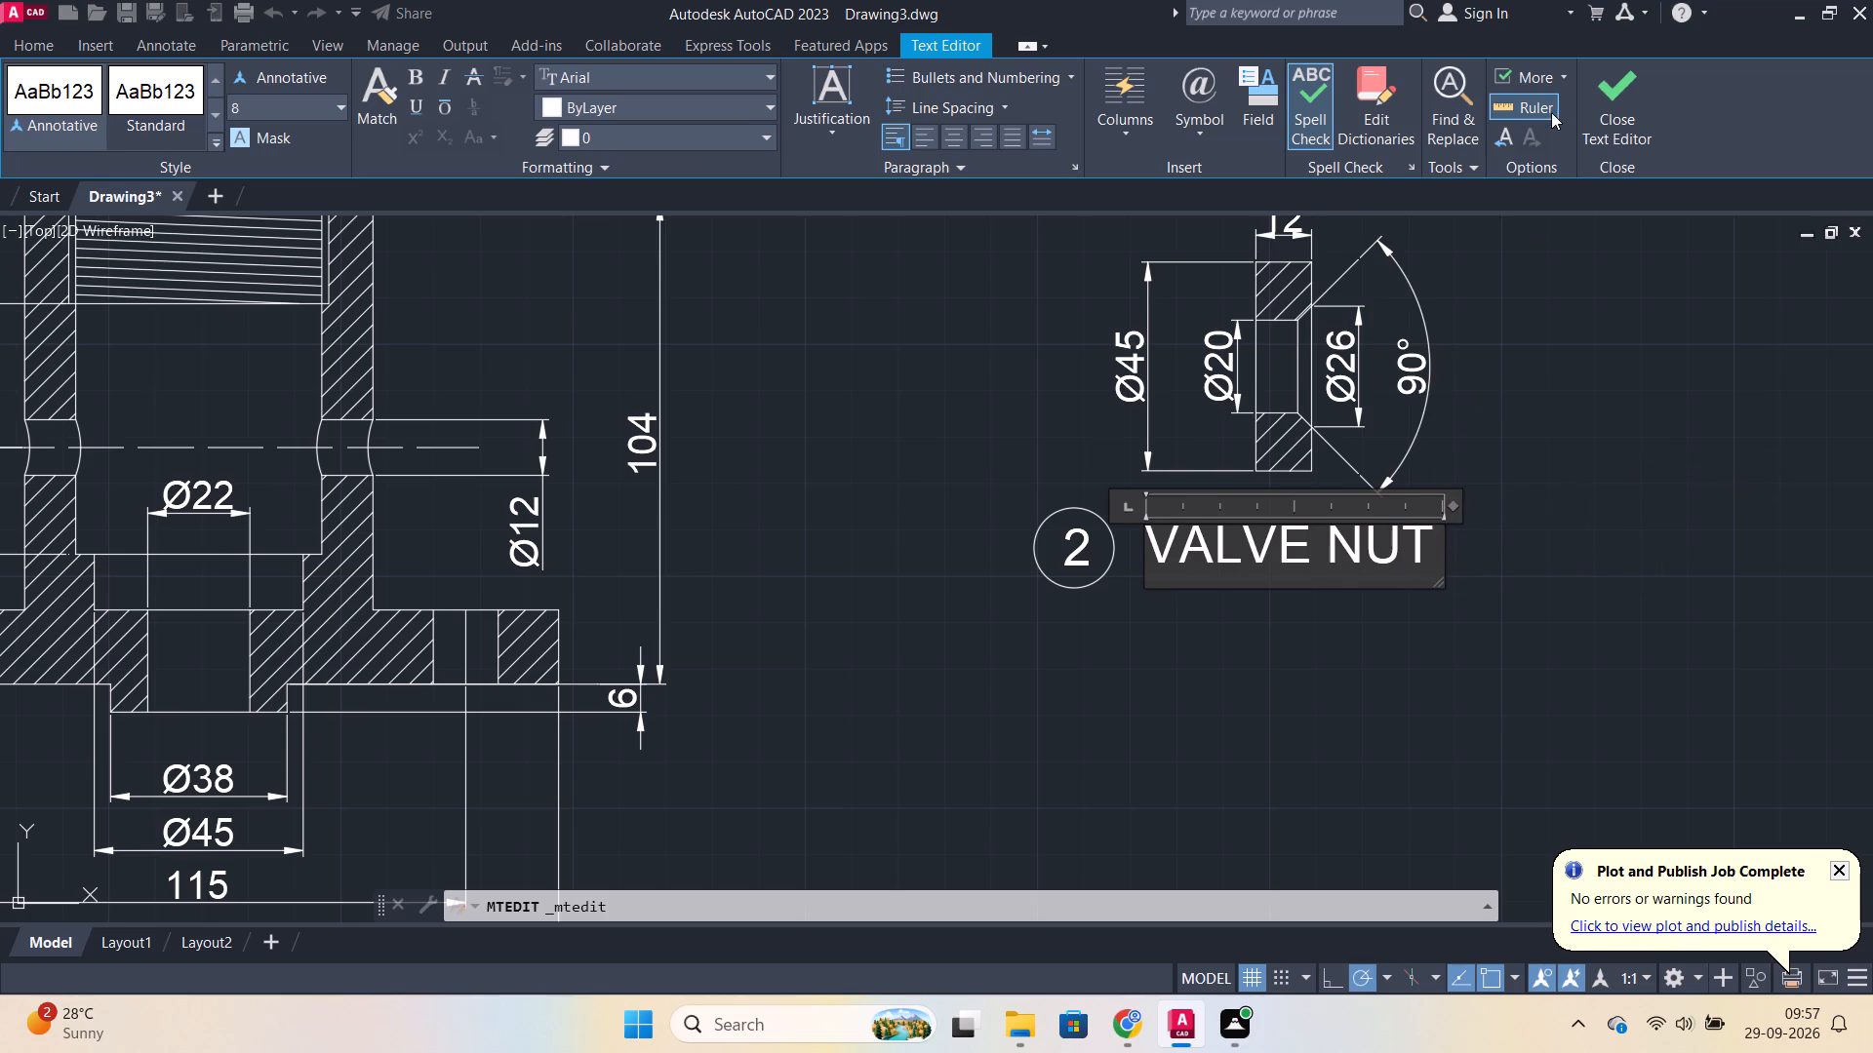
pyautogui.click(1584, 100)
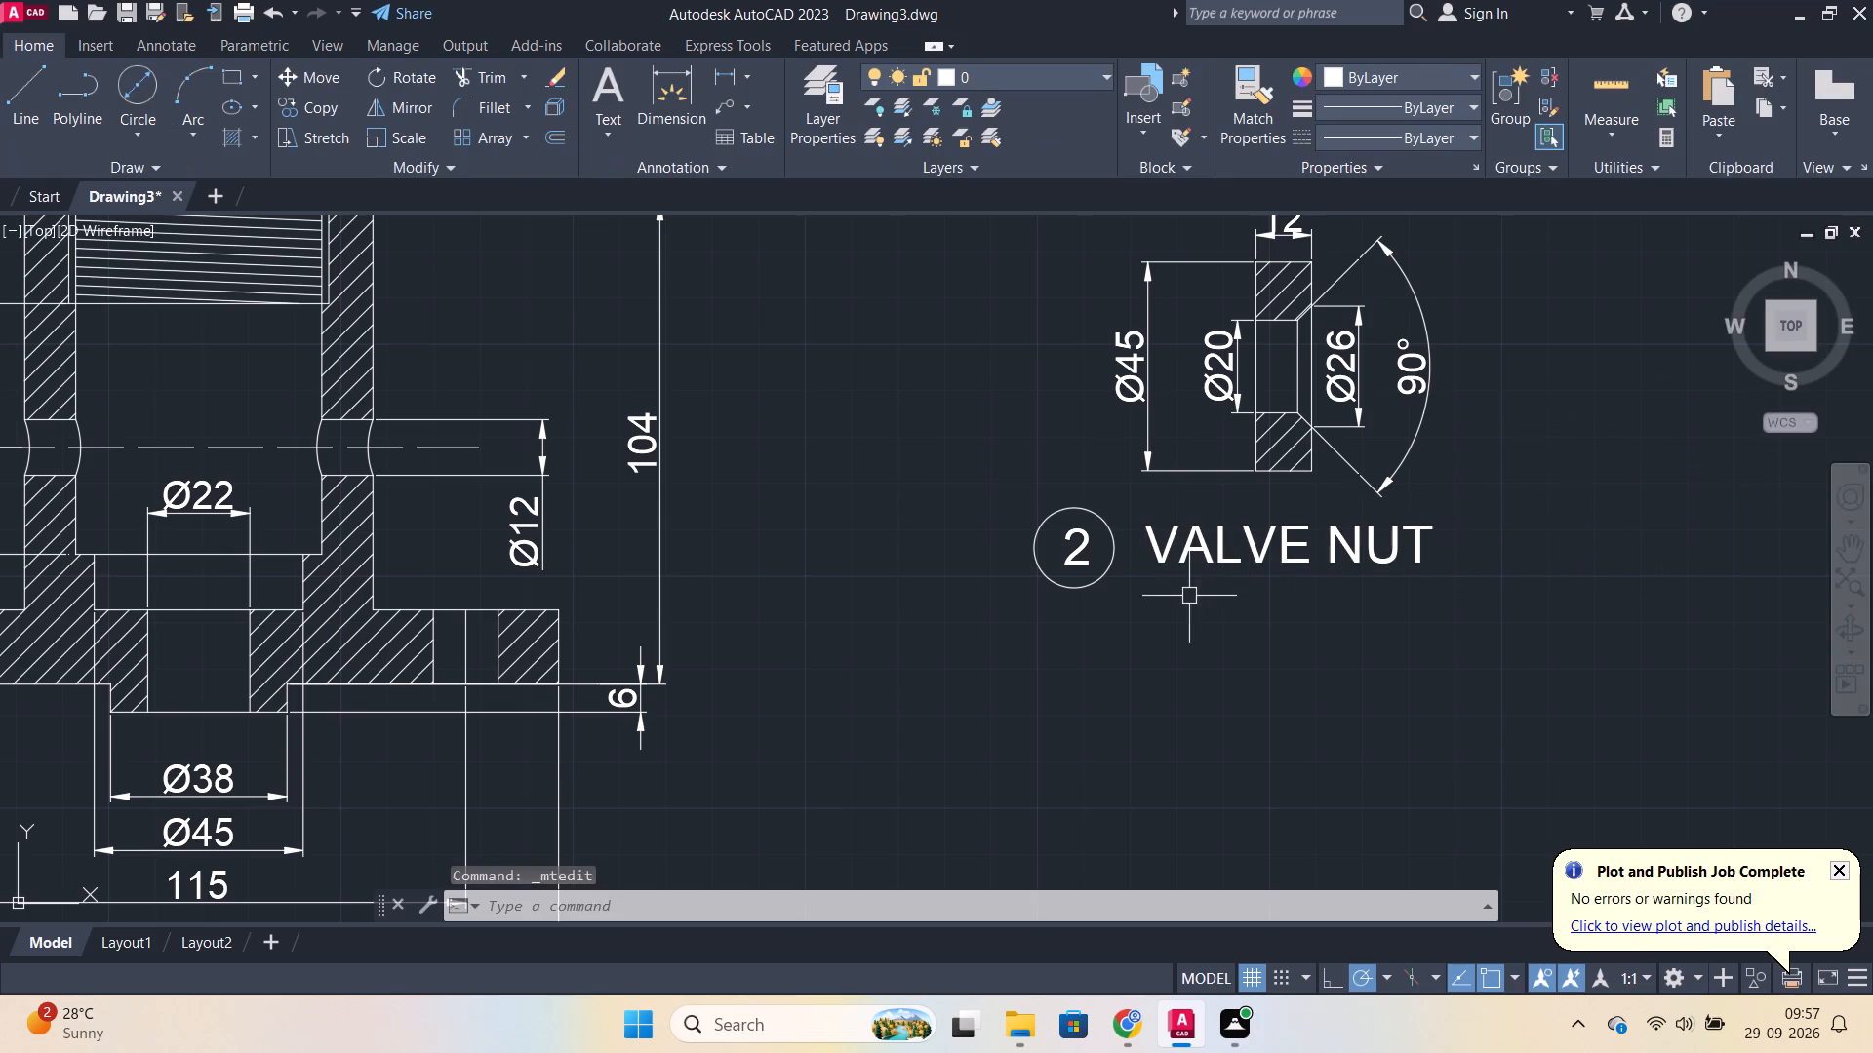
# Move the valve nut view with its dimensions, balloon 2 and title closer to the valve body section.
pyautogui.scroll(-3, 1189, 596)
pyautogui.scroll(1, 1216, 640)
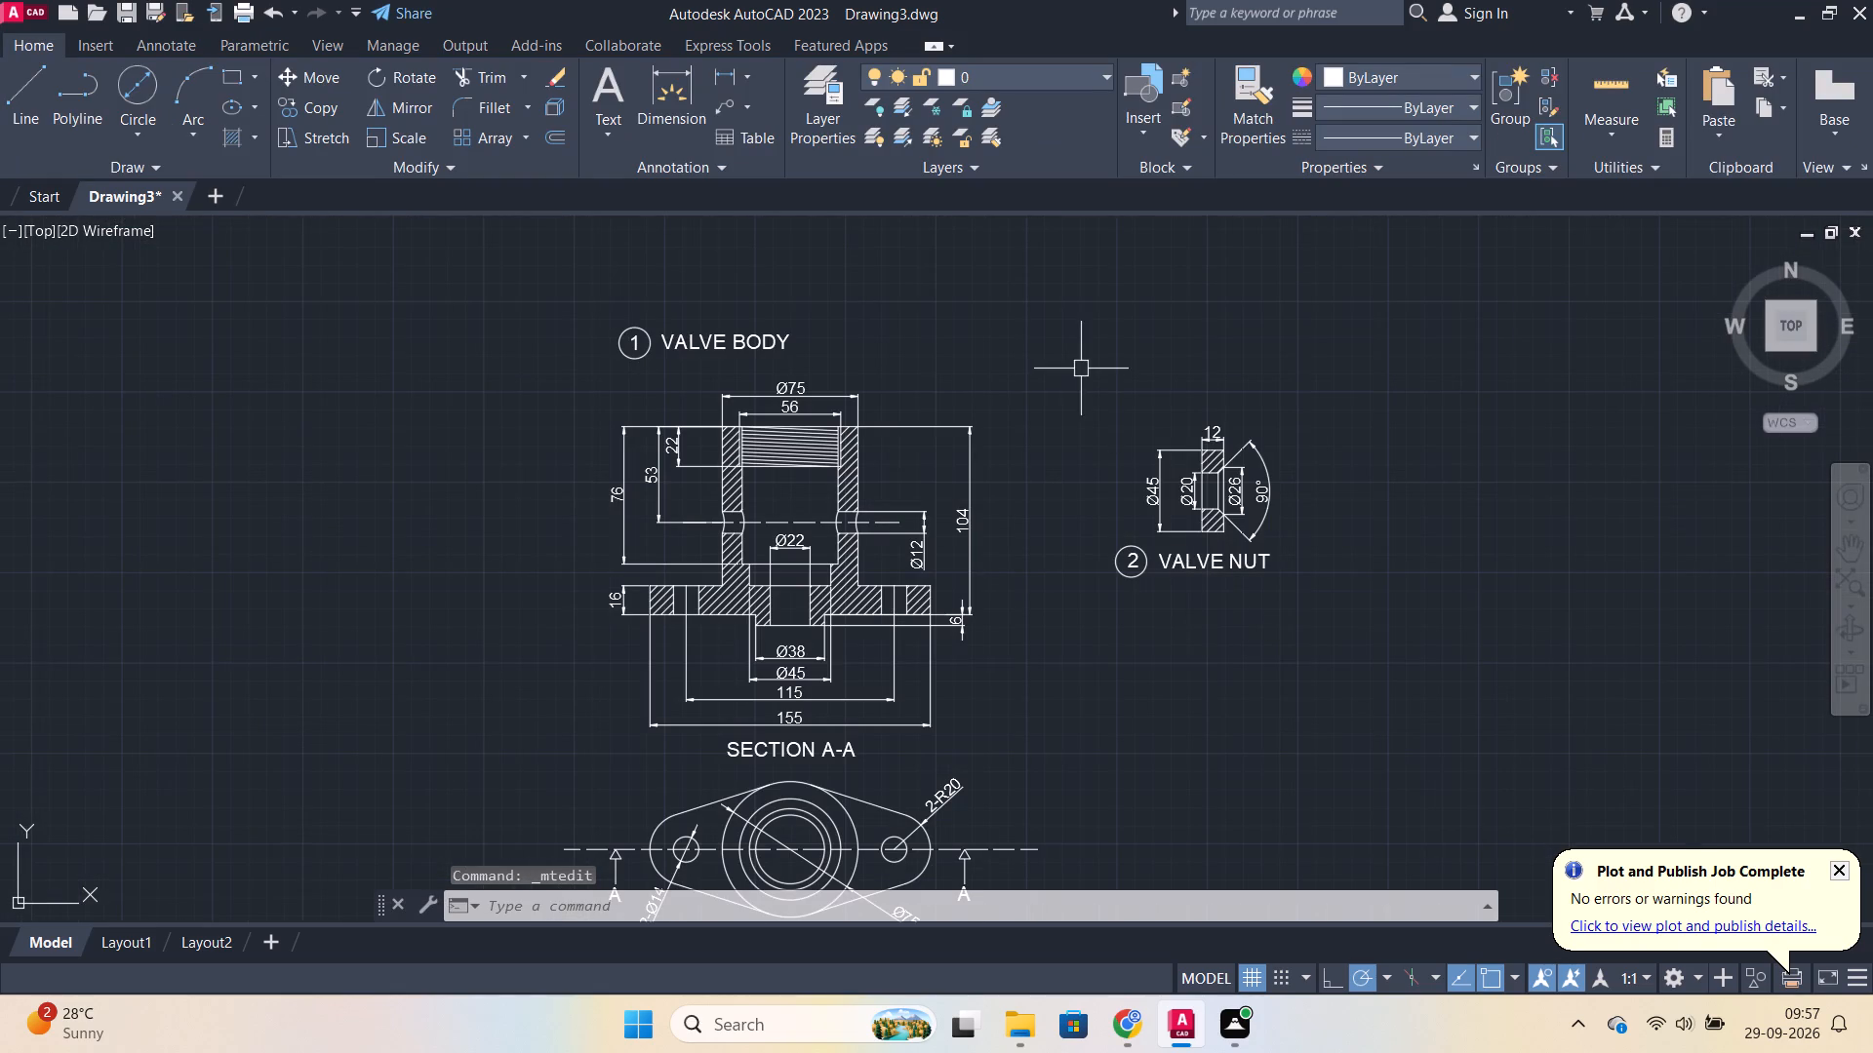
pyautogui.moveTo(1081, 369); pyautogui.dragTo(1173, 413)
pyautogui.click(1300, 653)
pyautogui.press('m')
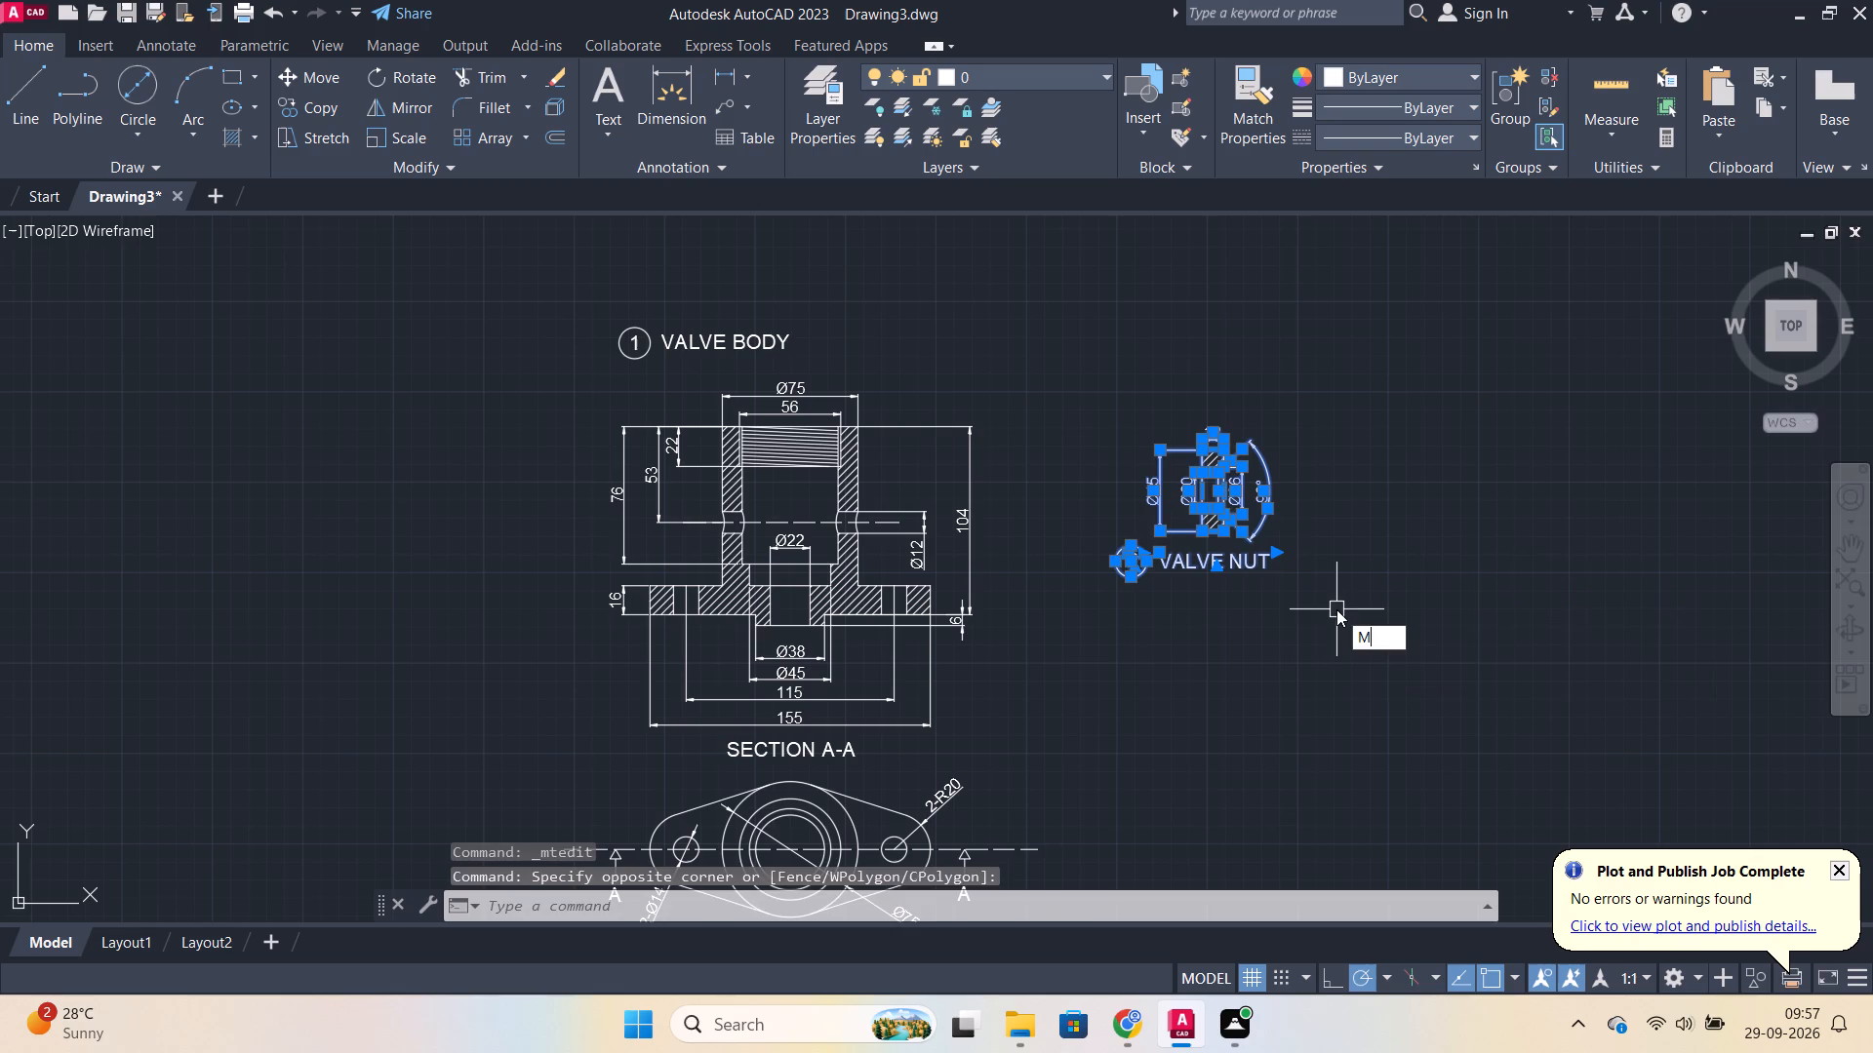
pyautogui.press('Return')
pyautogui.click(1321, 531)
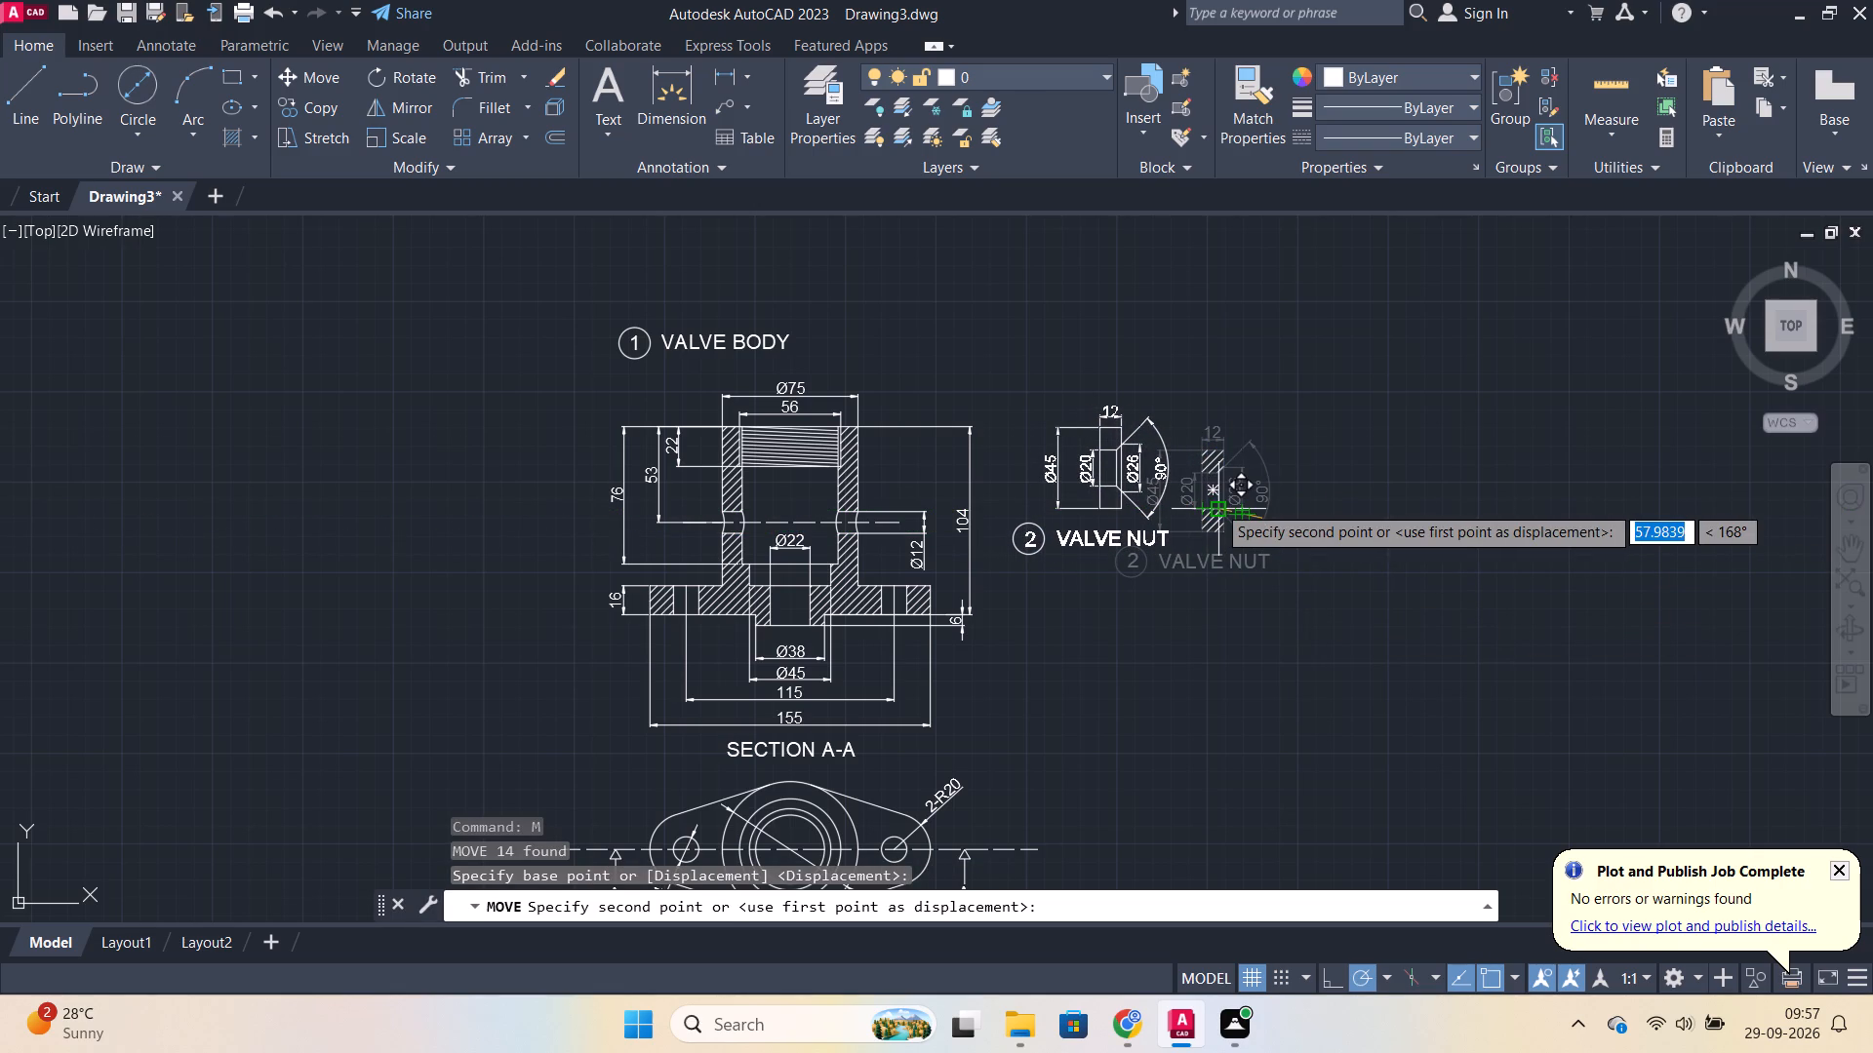
pyautogui.click(1216, 504)
pyautogui.press('Escape')
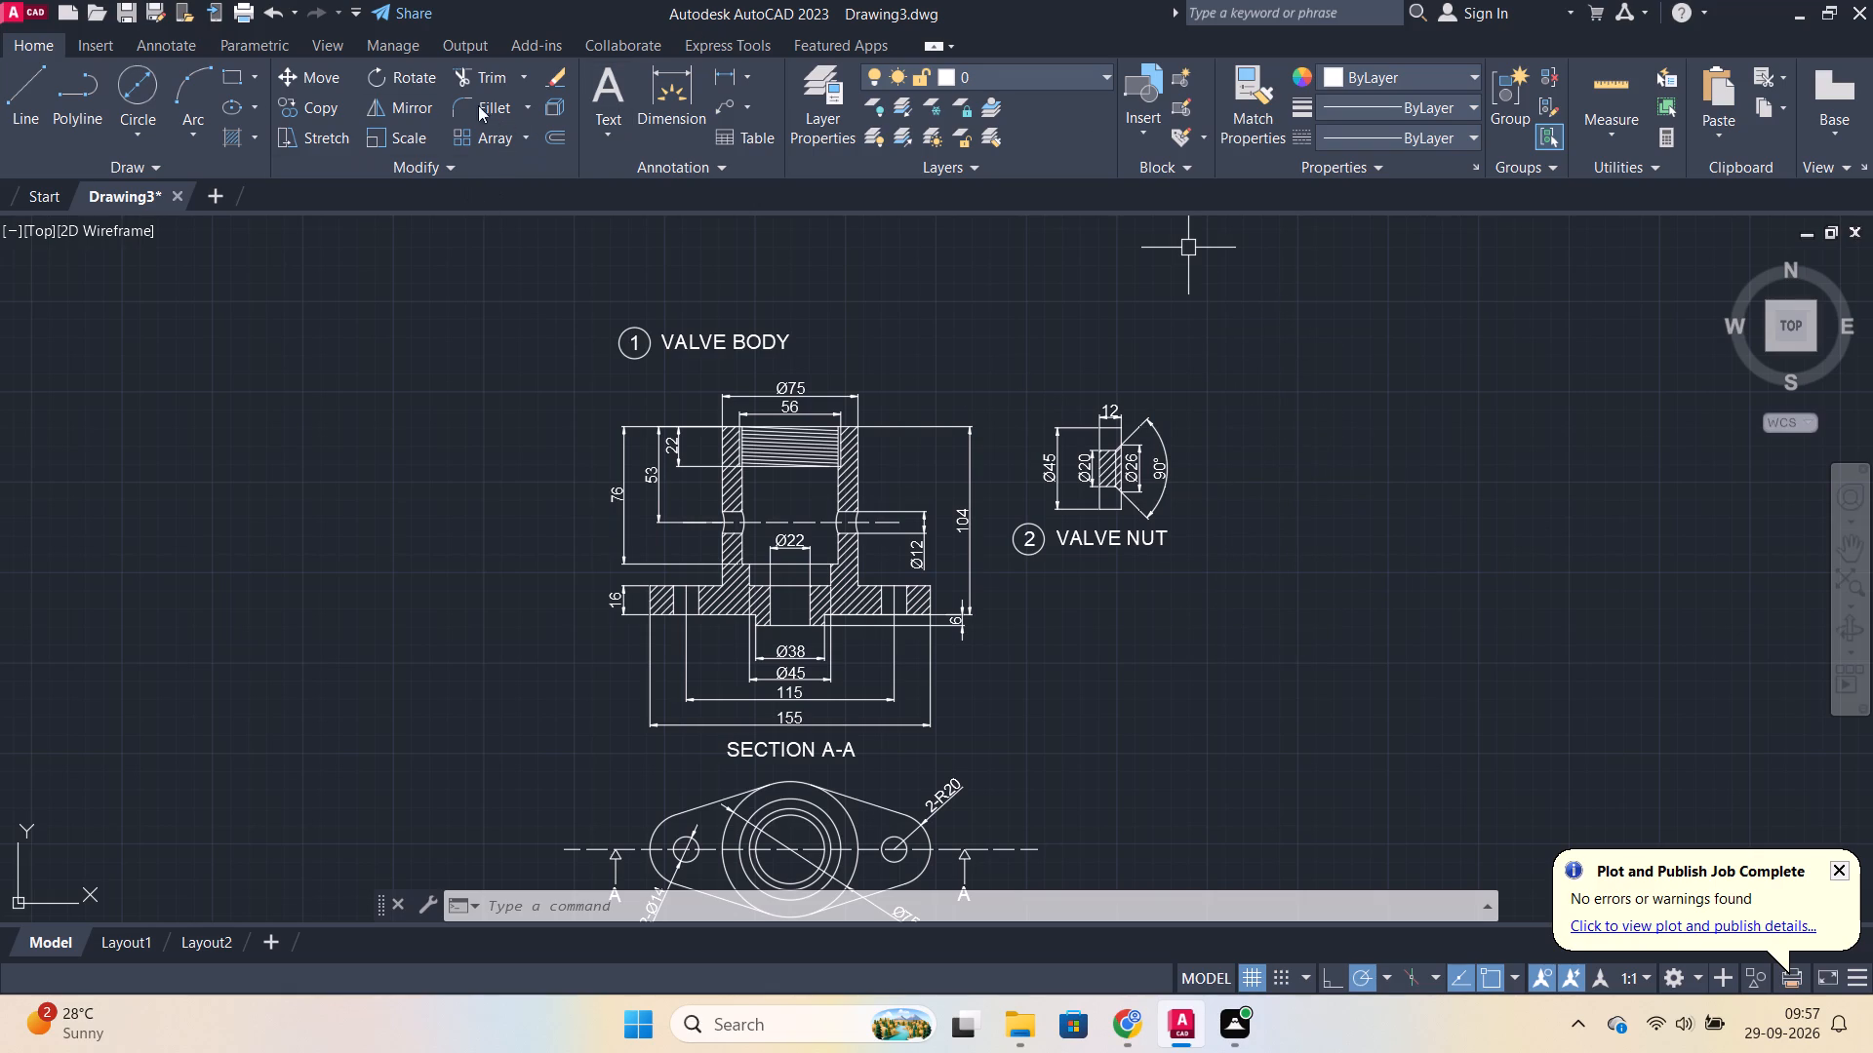
# Draw a horizontal line 100 long in the empty area below the VALVE NUT title.
pyautogui.click(30, 78)
pyautogui.moveTo(1135, 610); pyautogui.dragTo(1068, 542, button='middle')
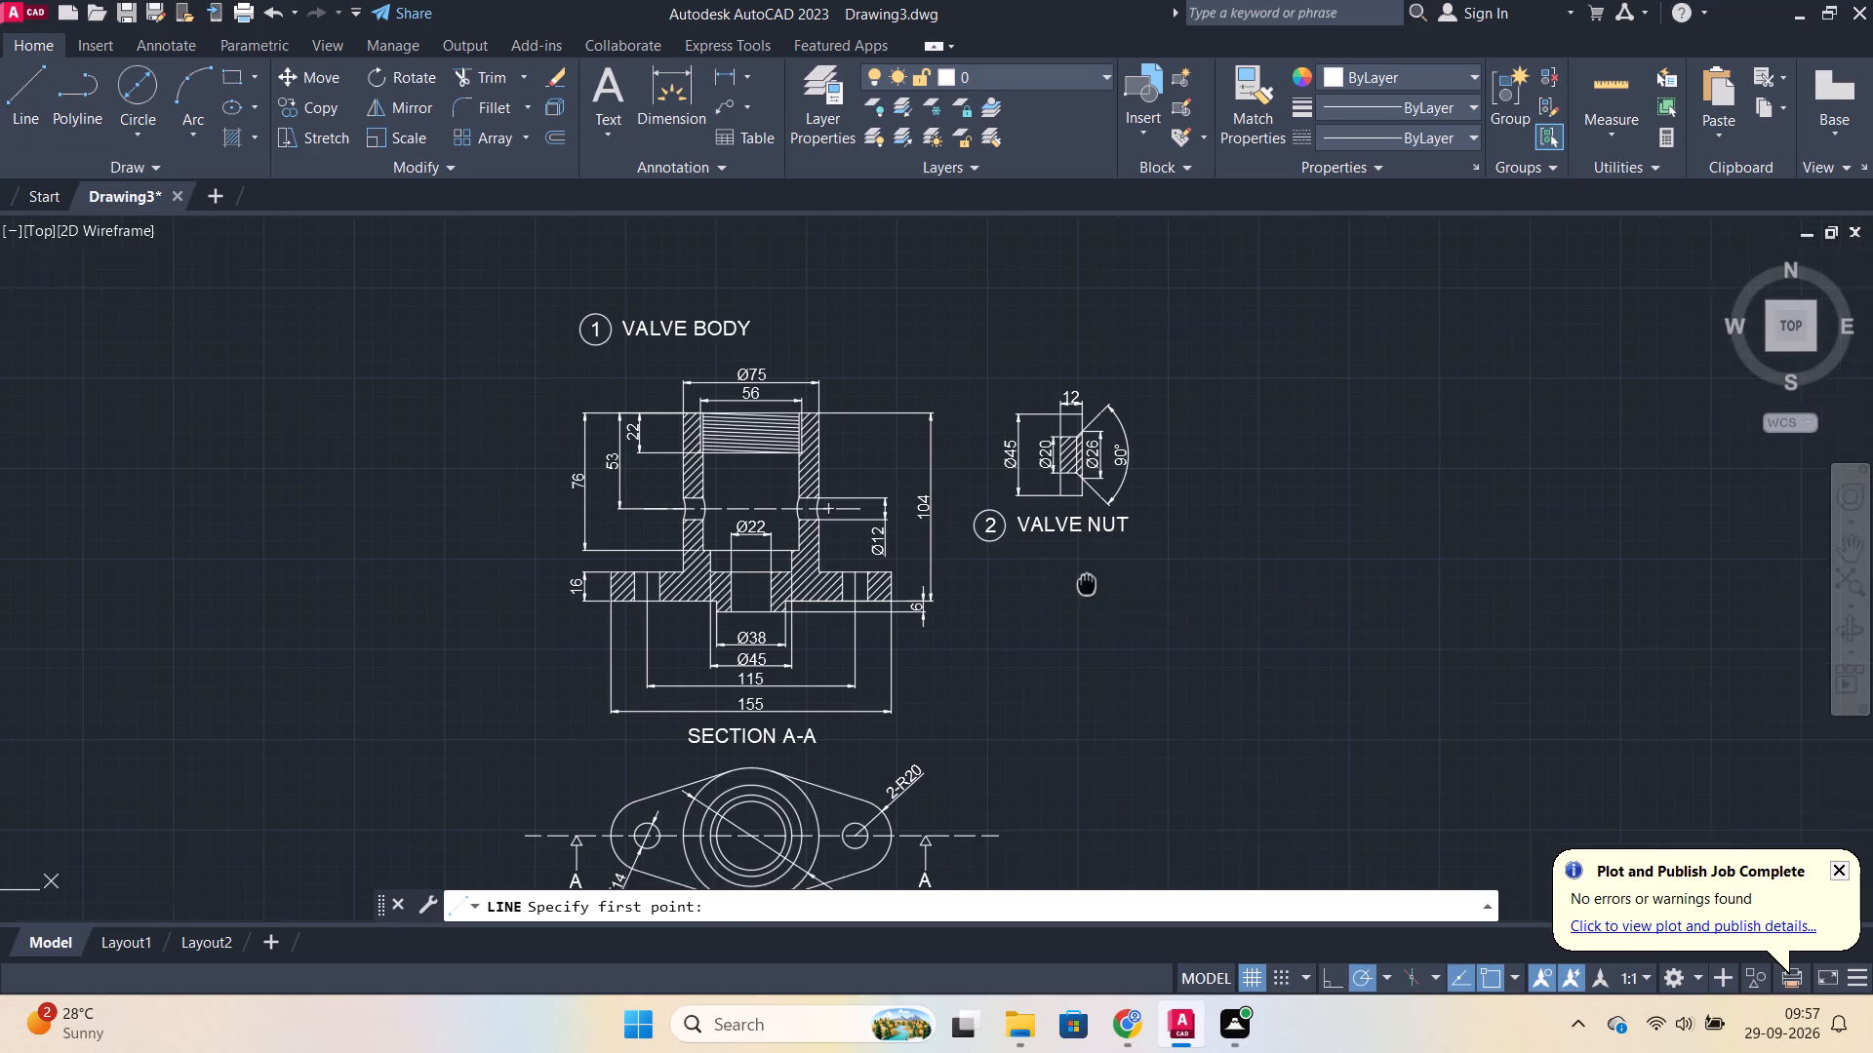
pyautogui.moveTo(1068, 542); pyautogui.dragTo(1030, 448, button='middle')
pyautogui.click(961, 476)
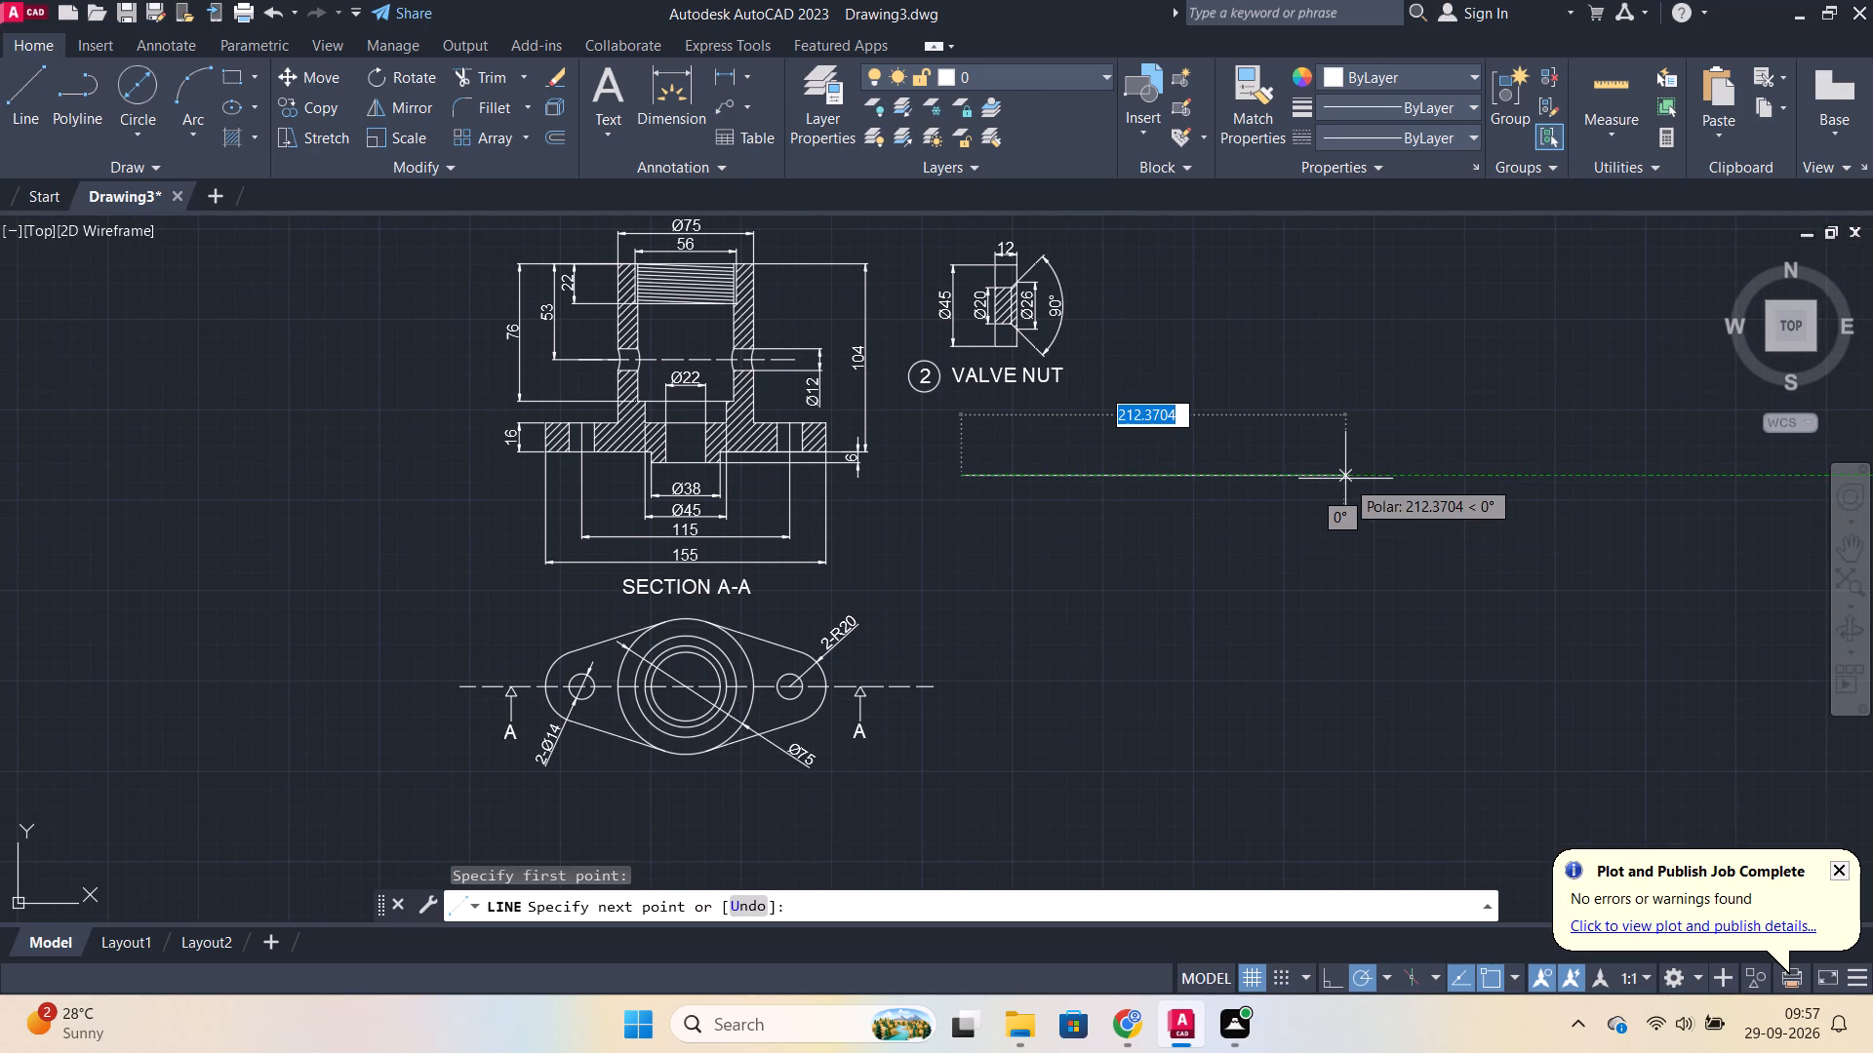
pyautogui.write('100')
pyautogui.press('Return')
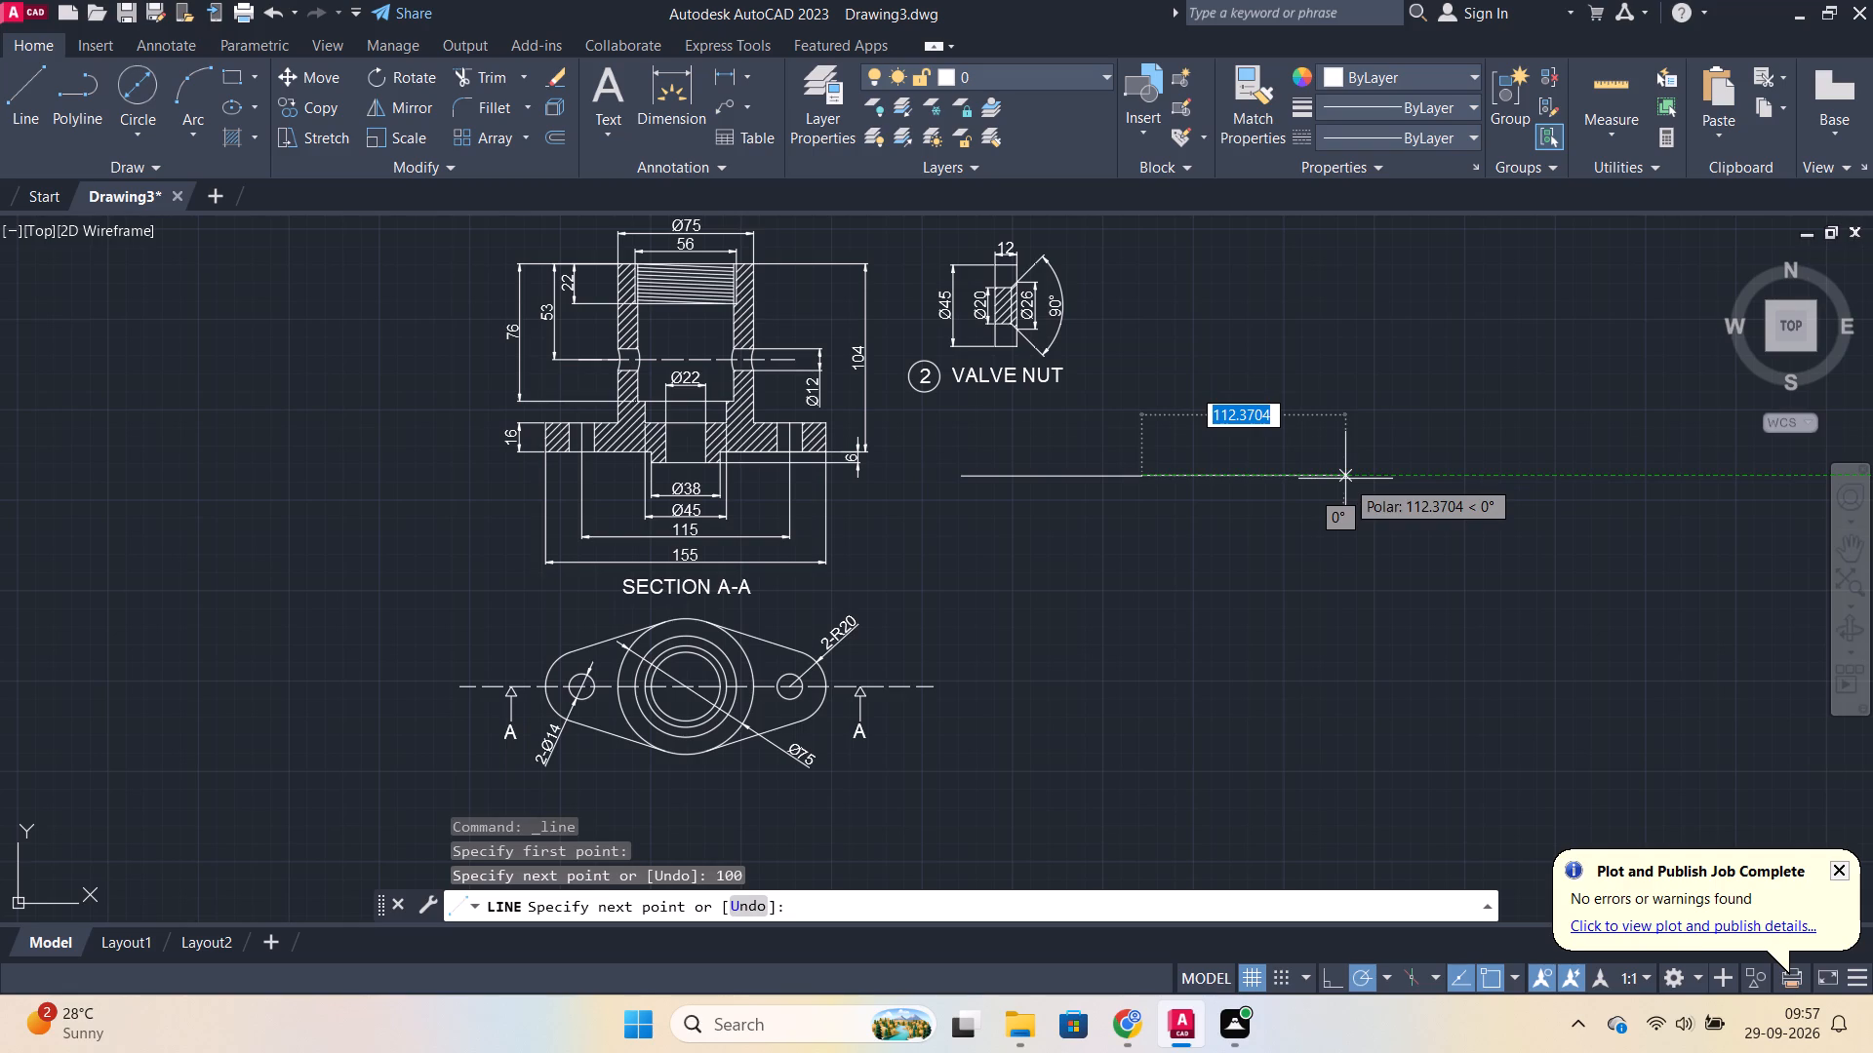
pyautogui.scroll(1, 1266, 417)
pyautogui.press('Escape')
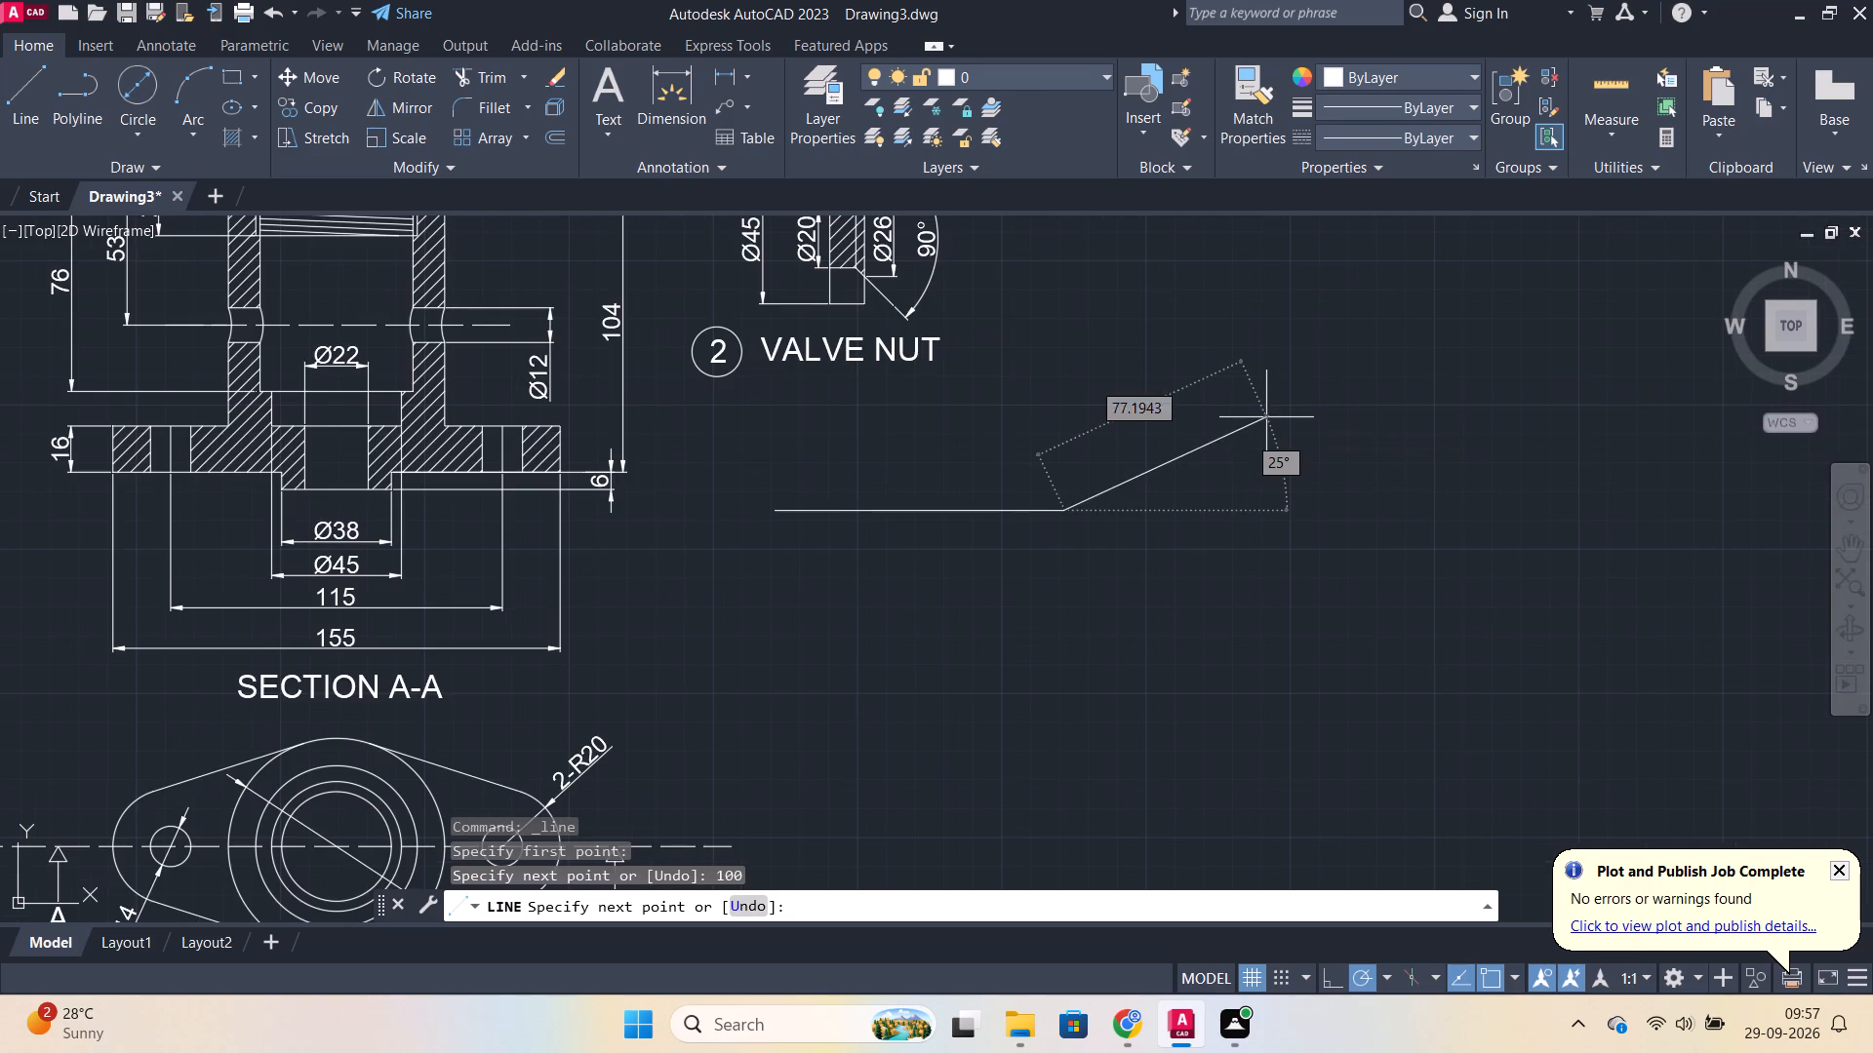
# Offset the 100-long horizontal line by 6 both above and below it.
pyautogui.click(994, 514)
pyautogui.press('o')
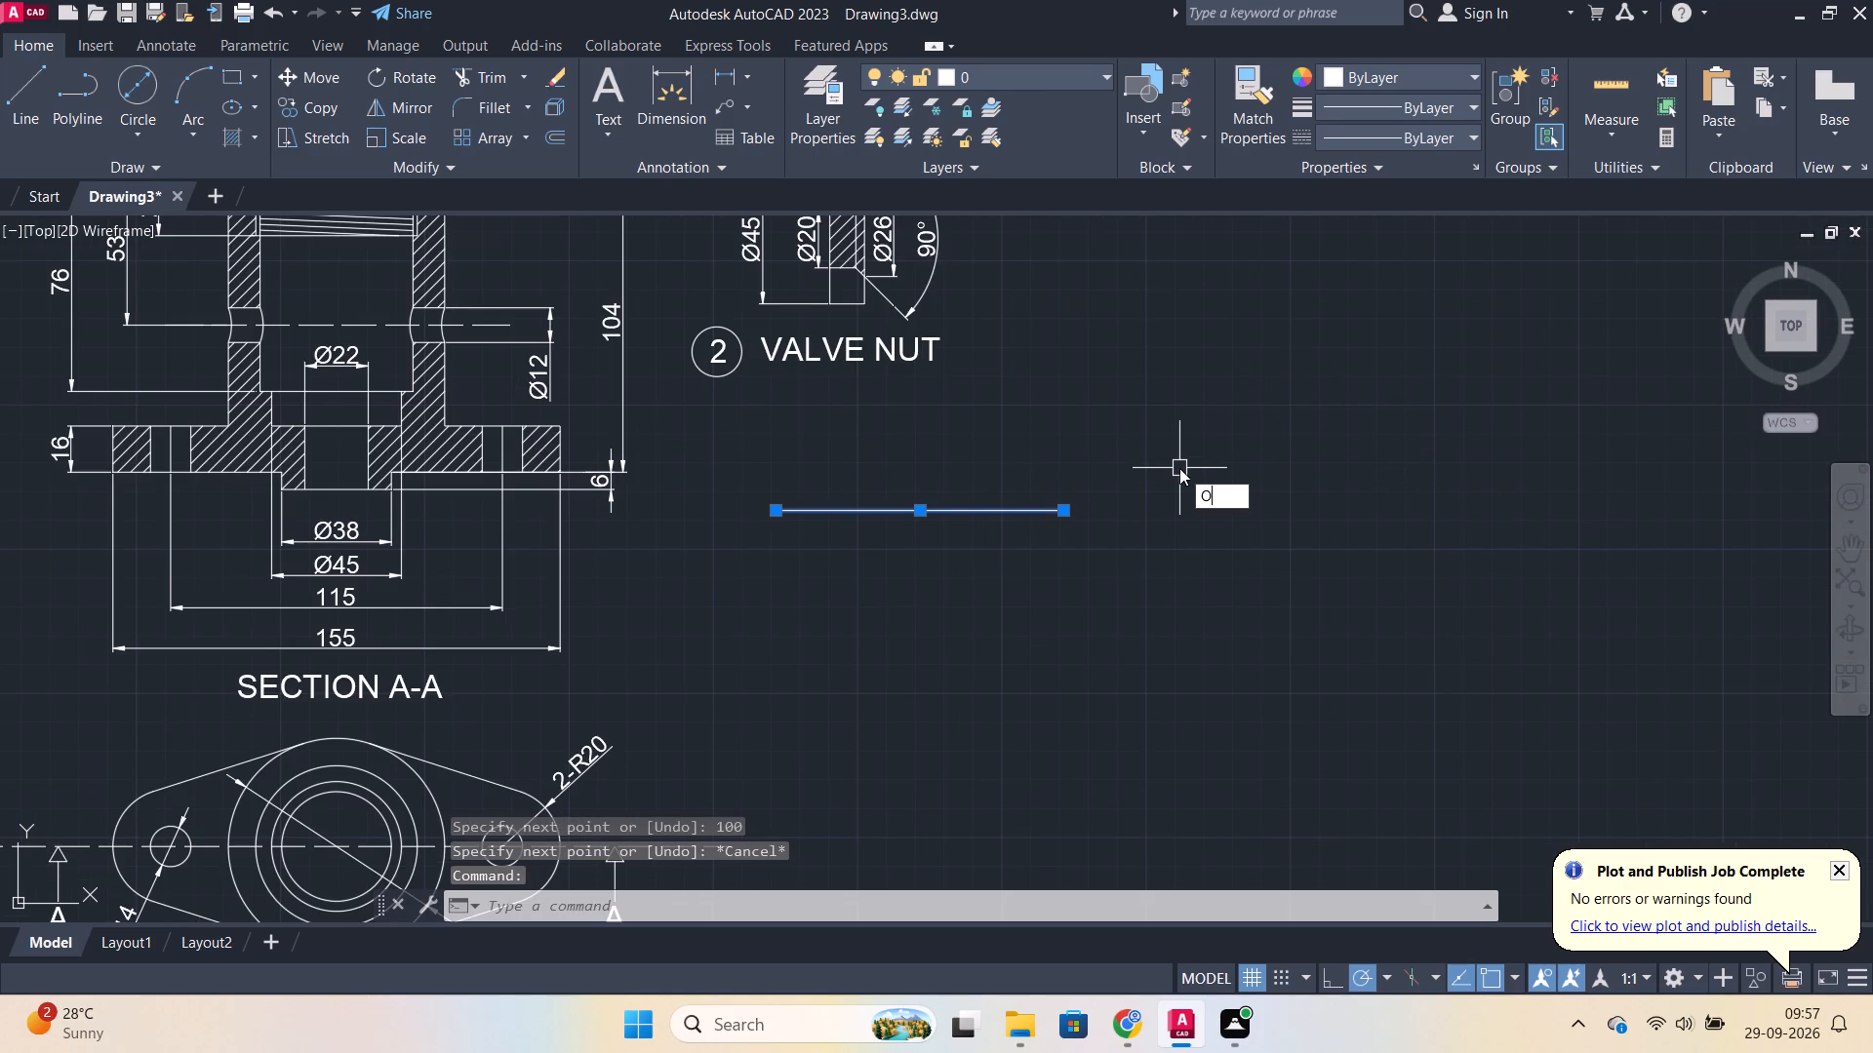
pyautogui.press('Return')
pyautogui.press('Return')
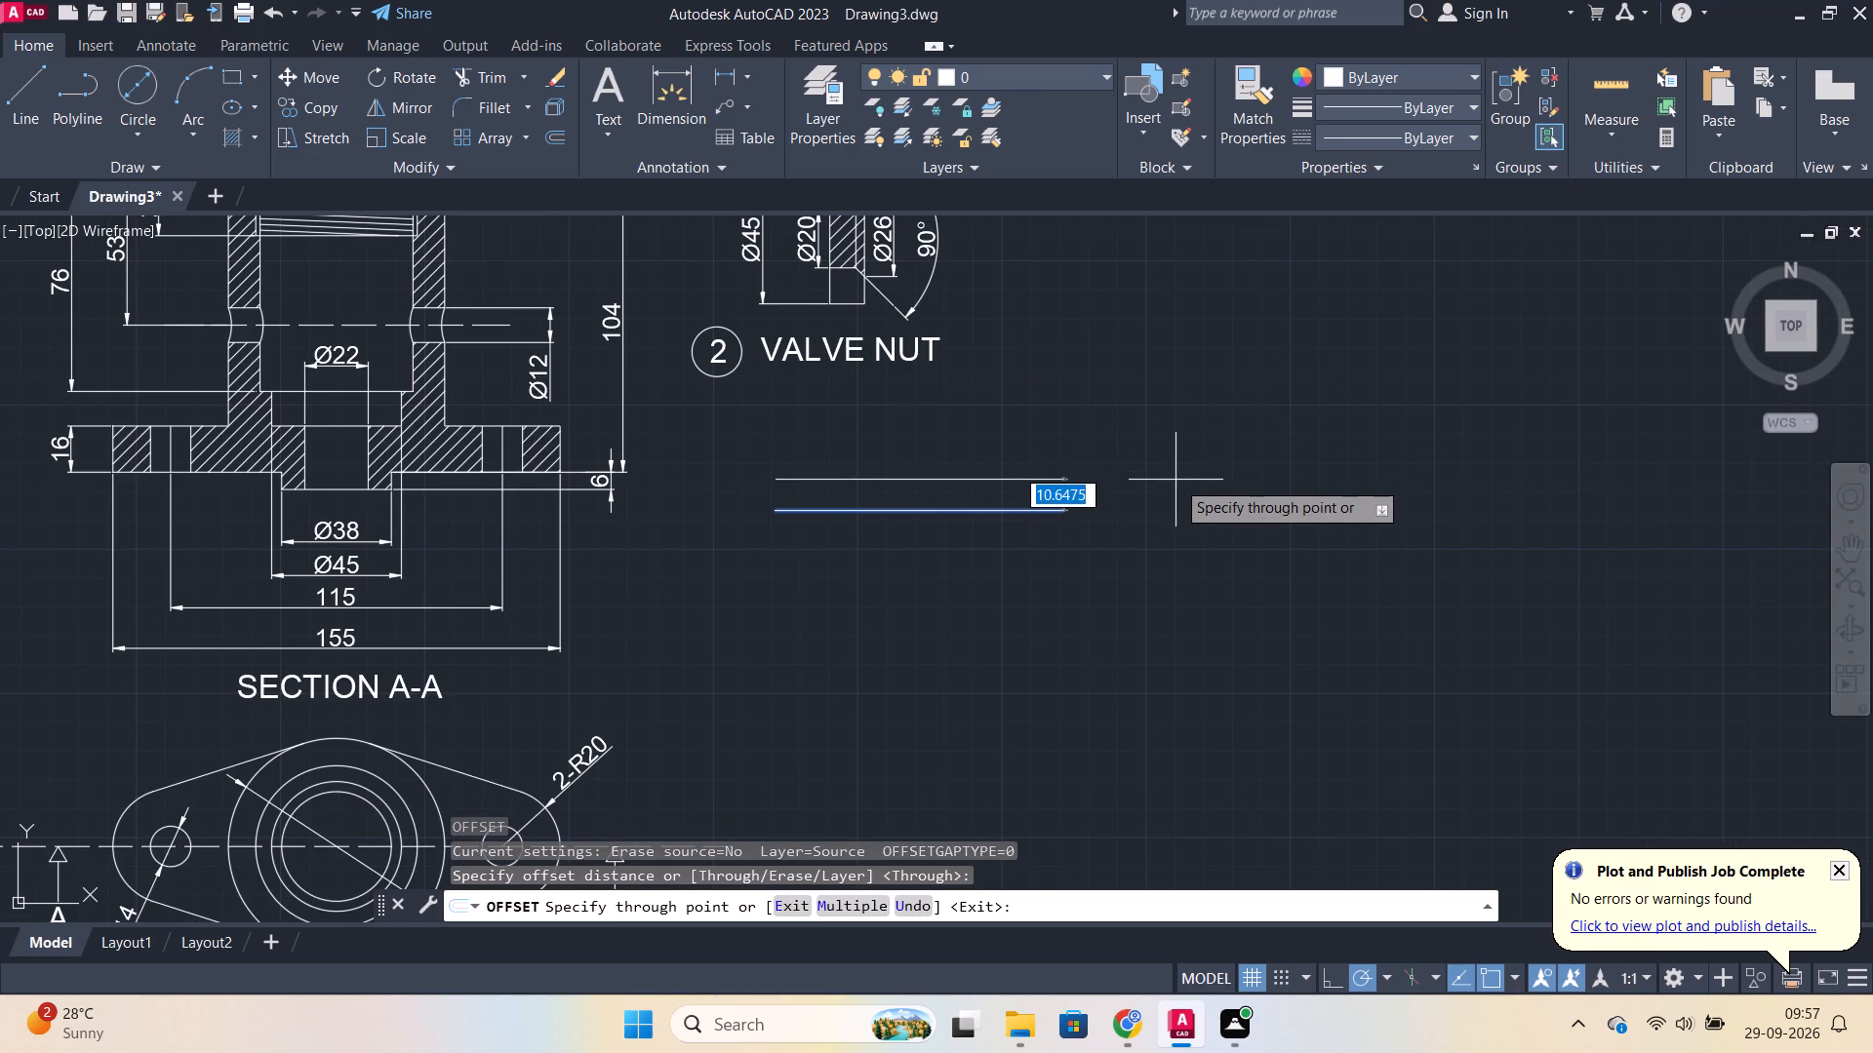
pyautogui.press('6')
pyautogui.press('Return')
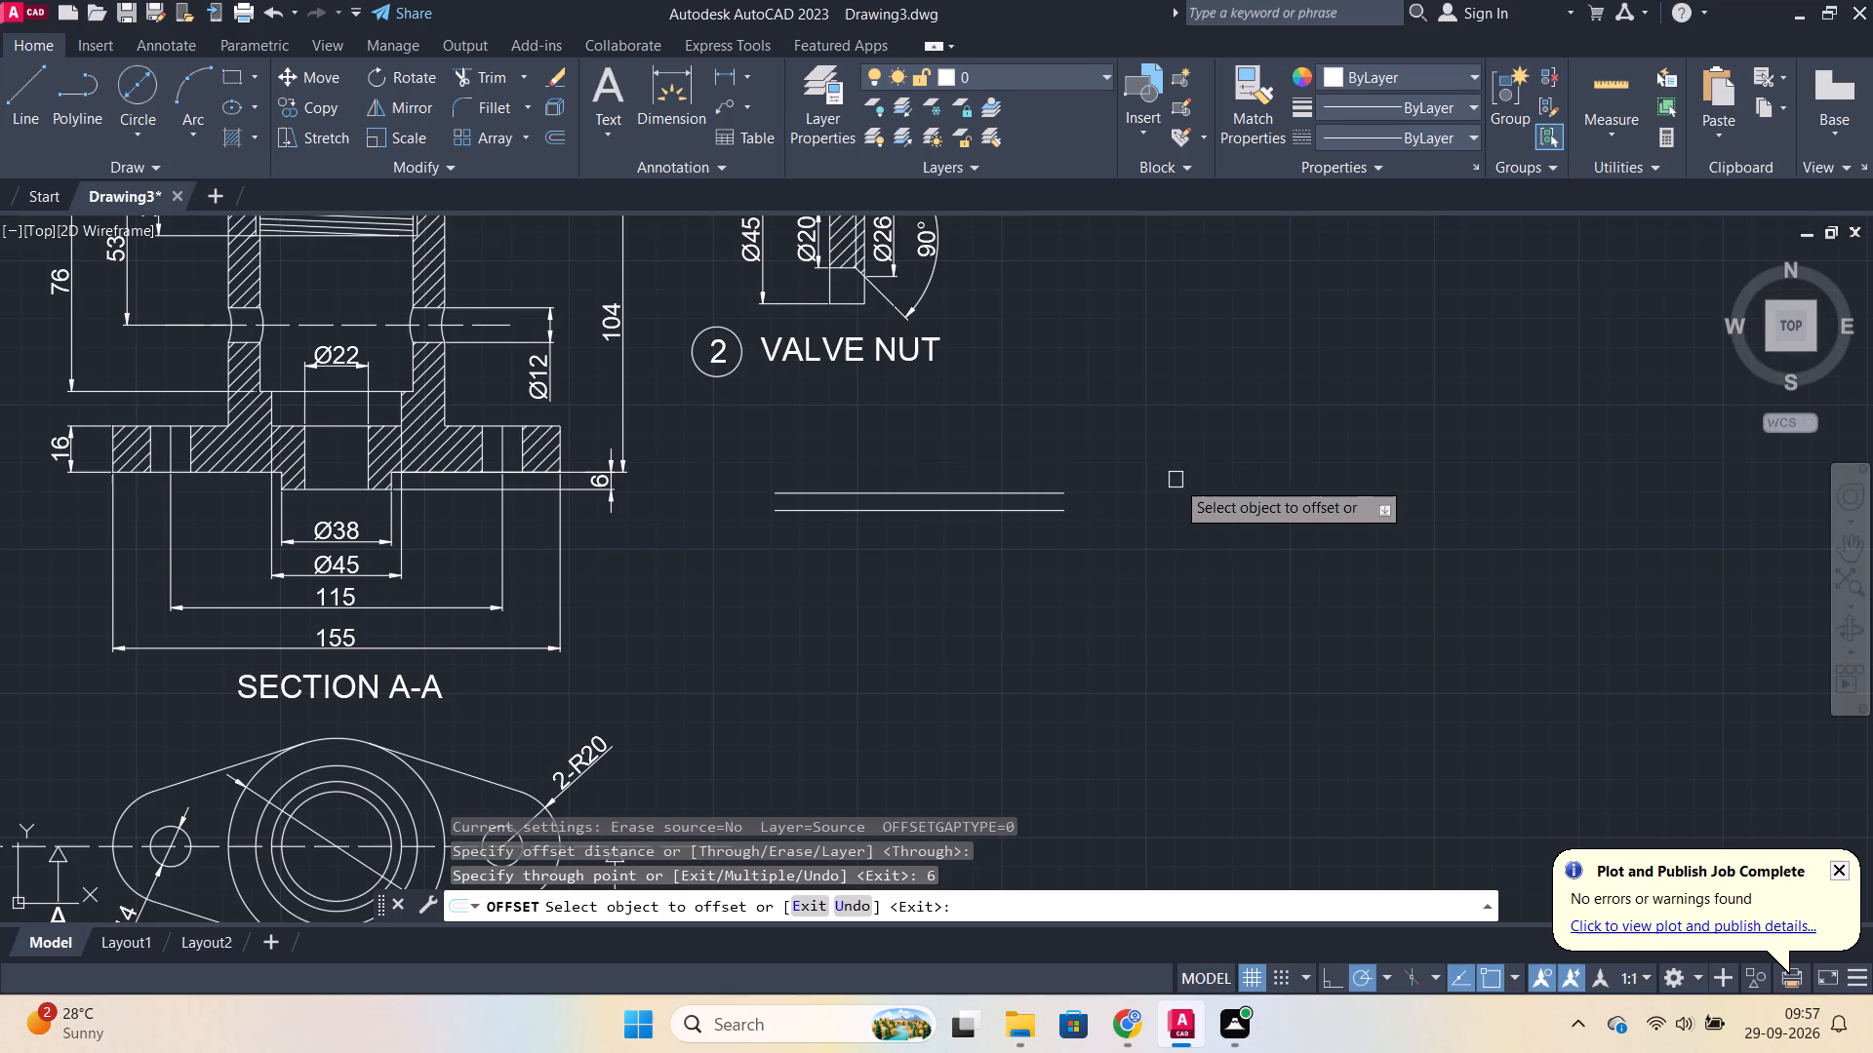
pyautogui.click(1043, 516)
pyautogui.press('6')
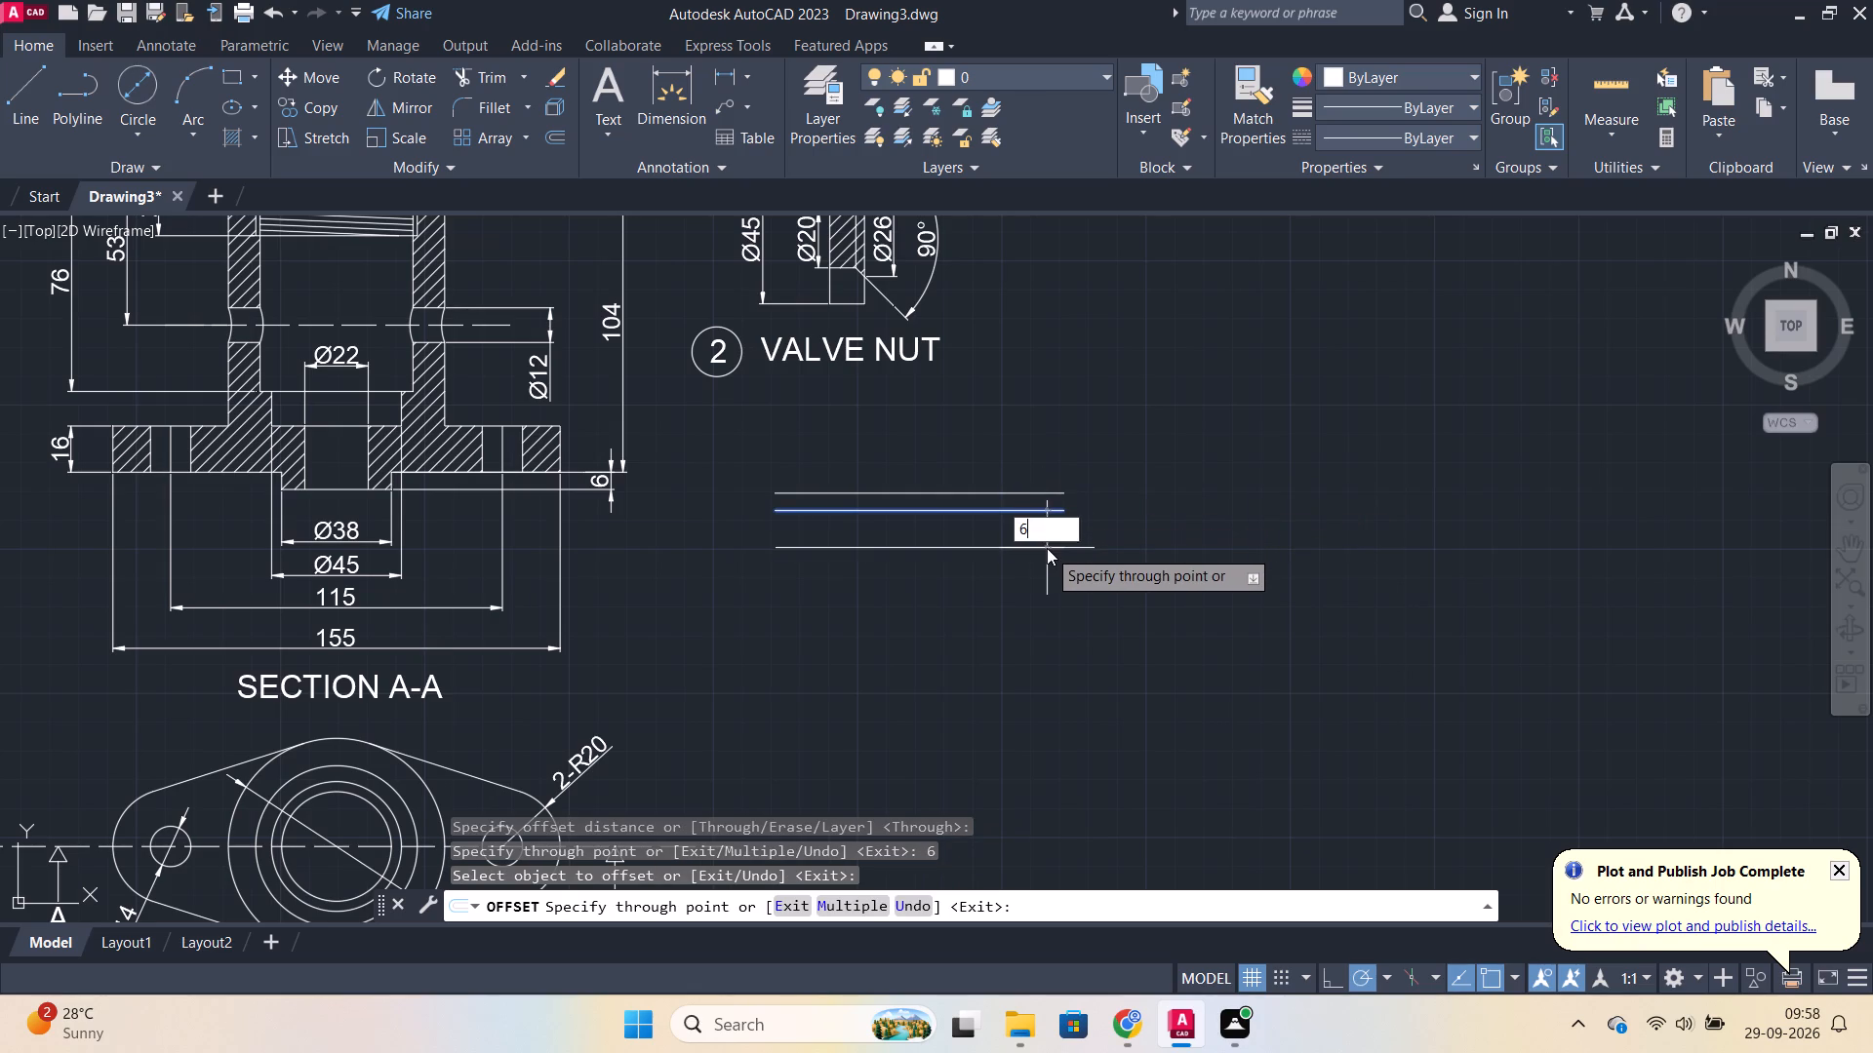
pyautogui.press('Return')
pyautogui.scroll(1, 1110, 488)
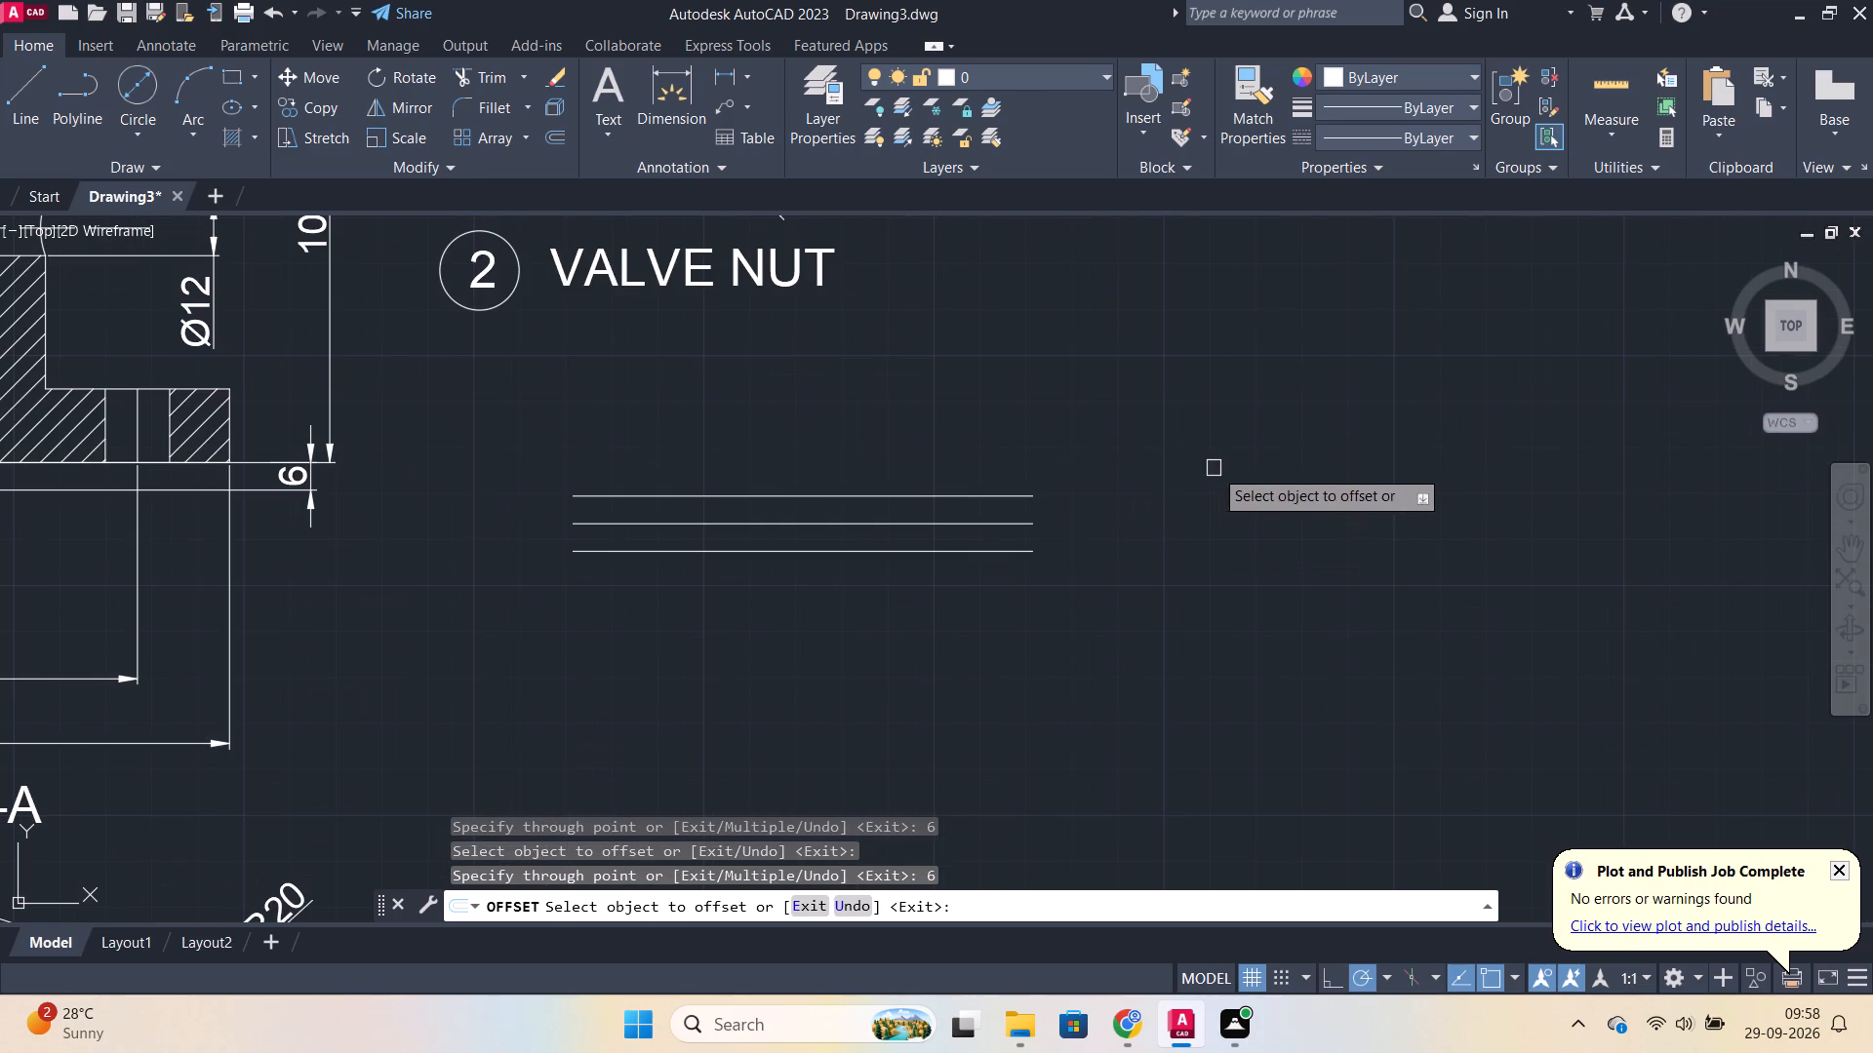
pyautogui.press('Escape')
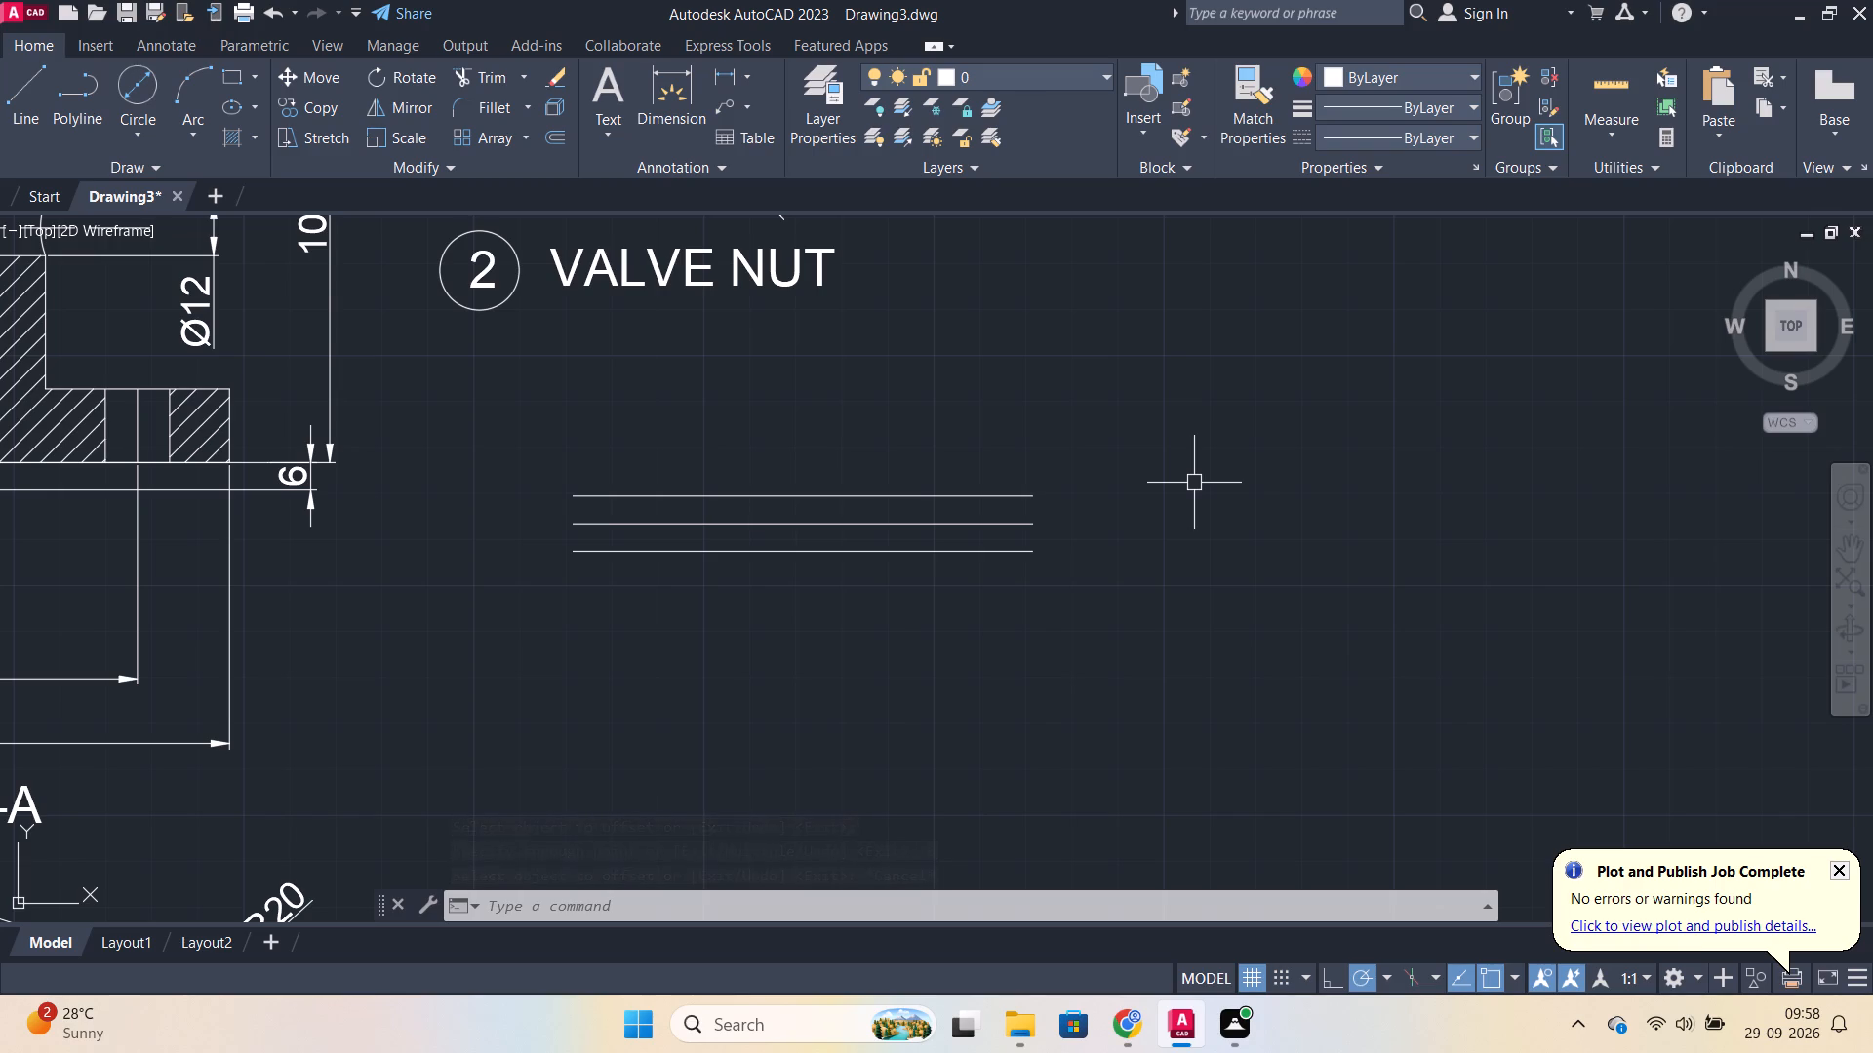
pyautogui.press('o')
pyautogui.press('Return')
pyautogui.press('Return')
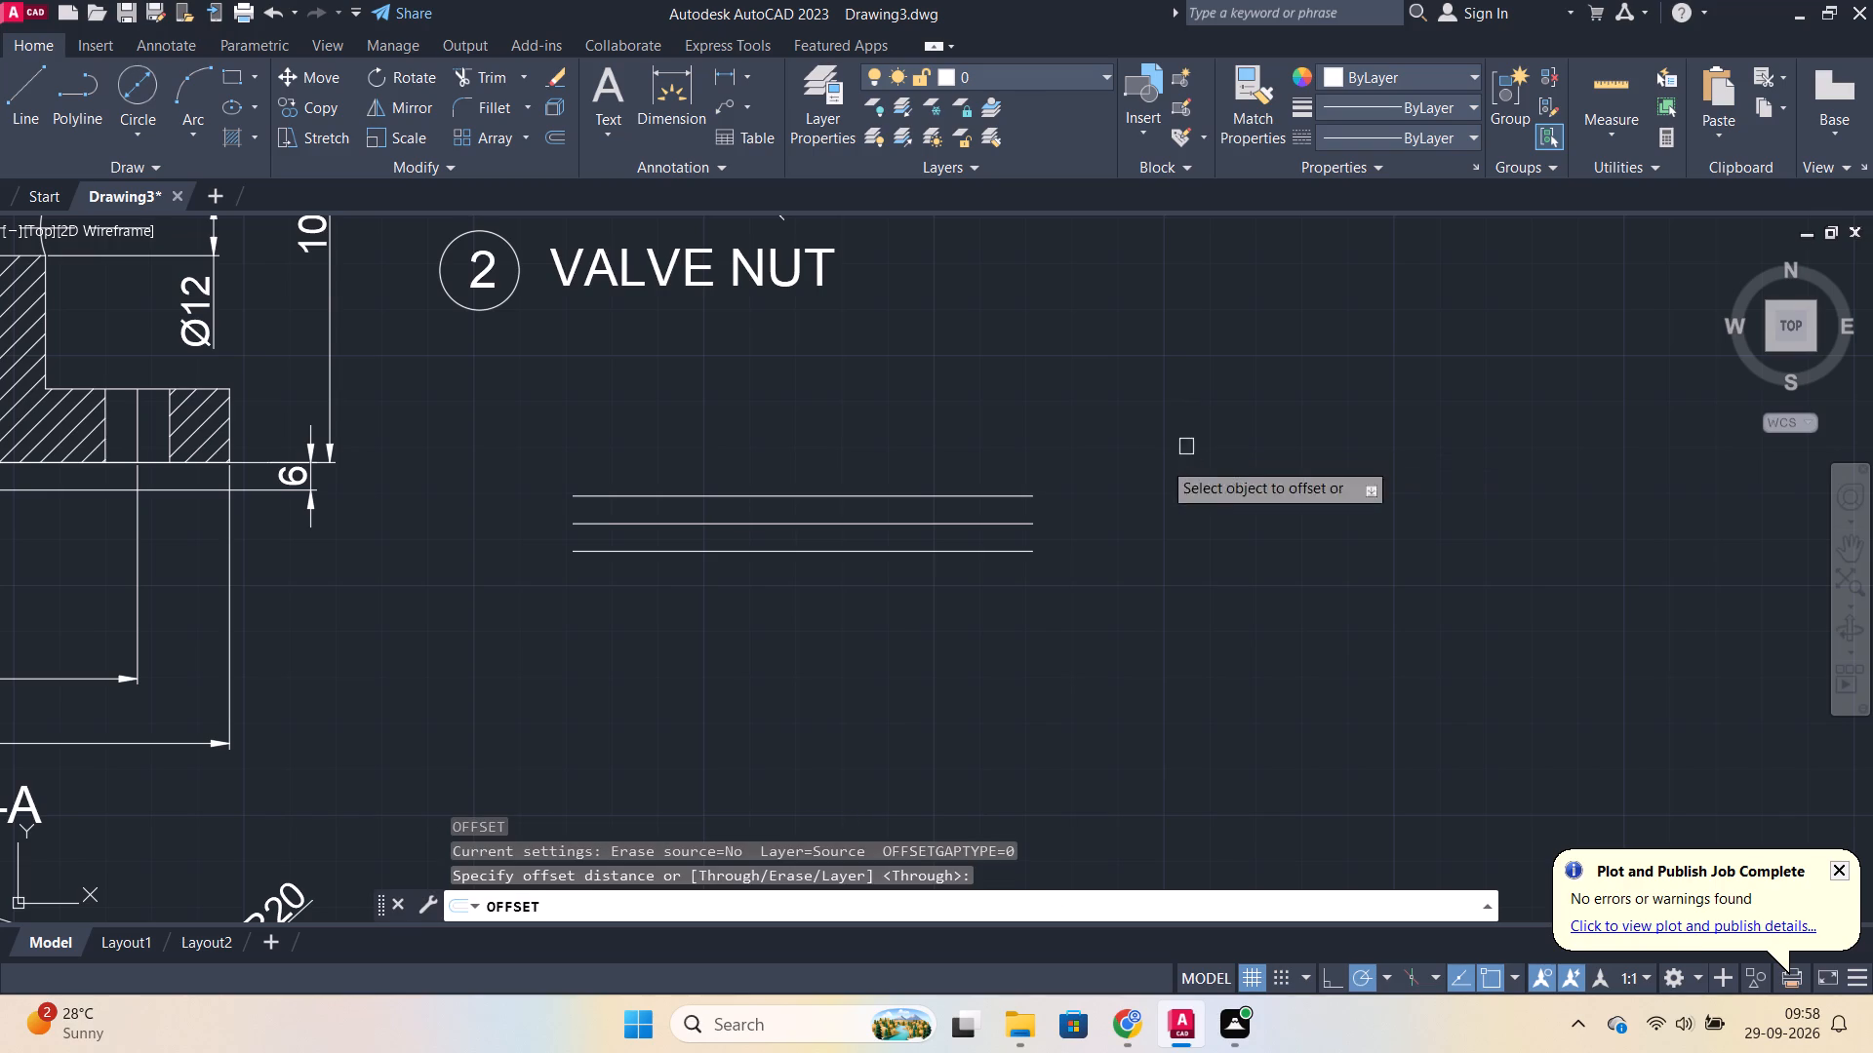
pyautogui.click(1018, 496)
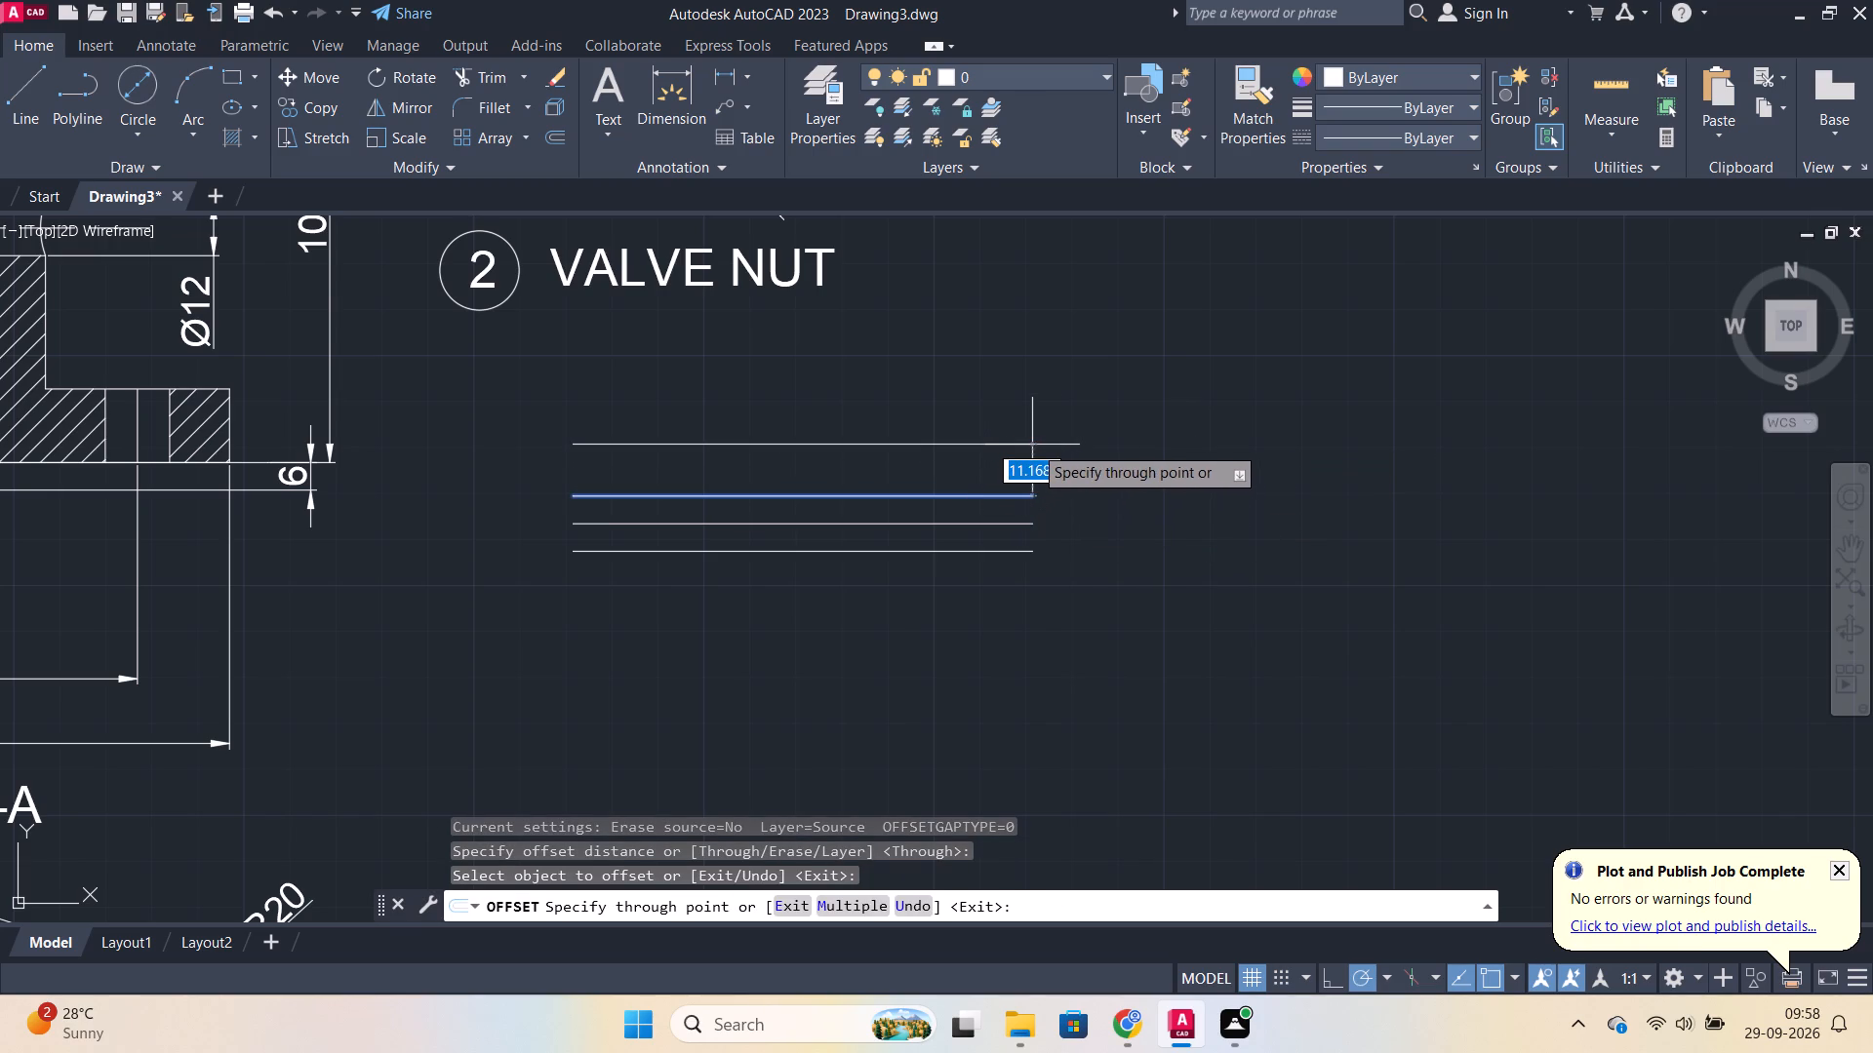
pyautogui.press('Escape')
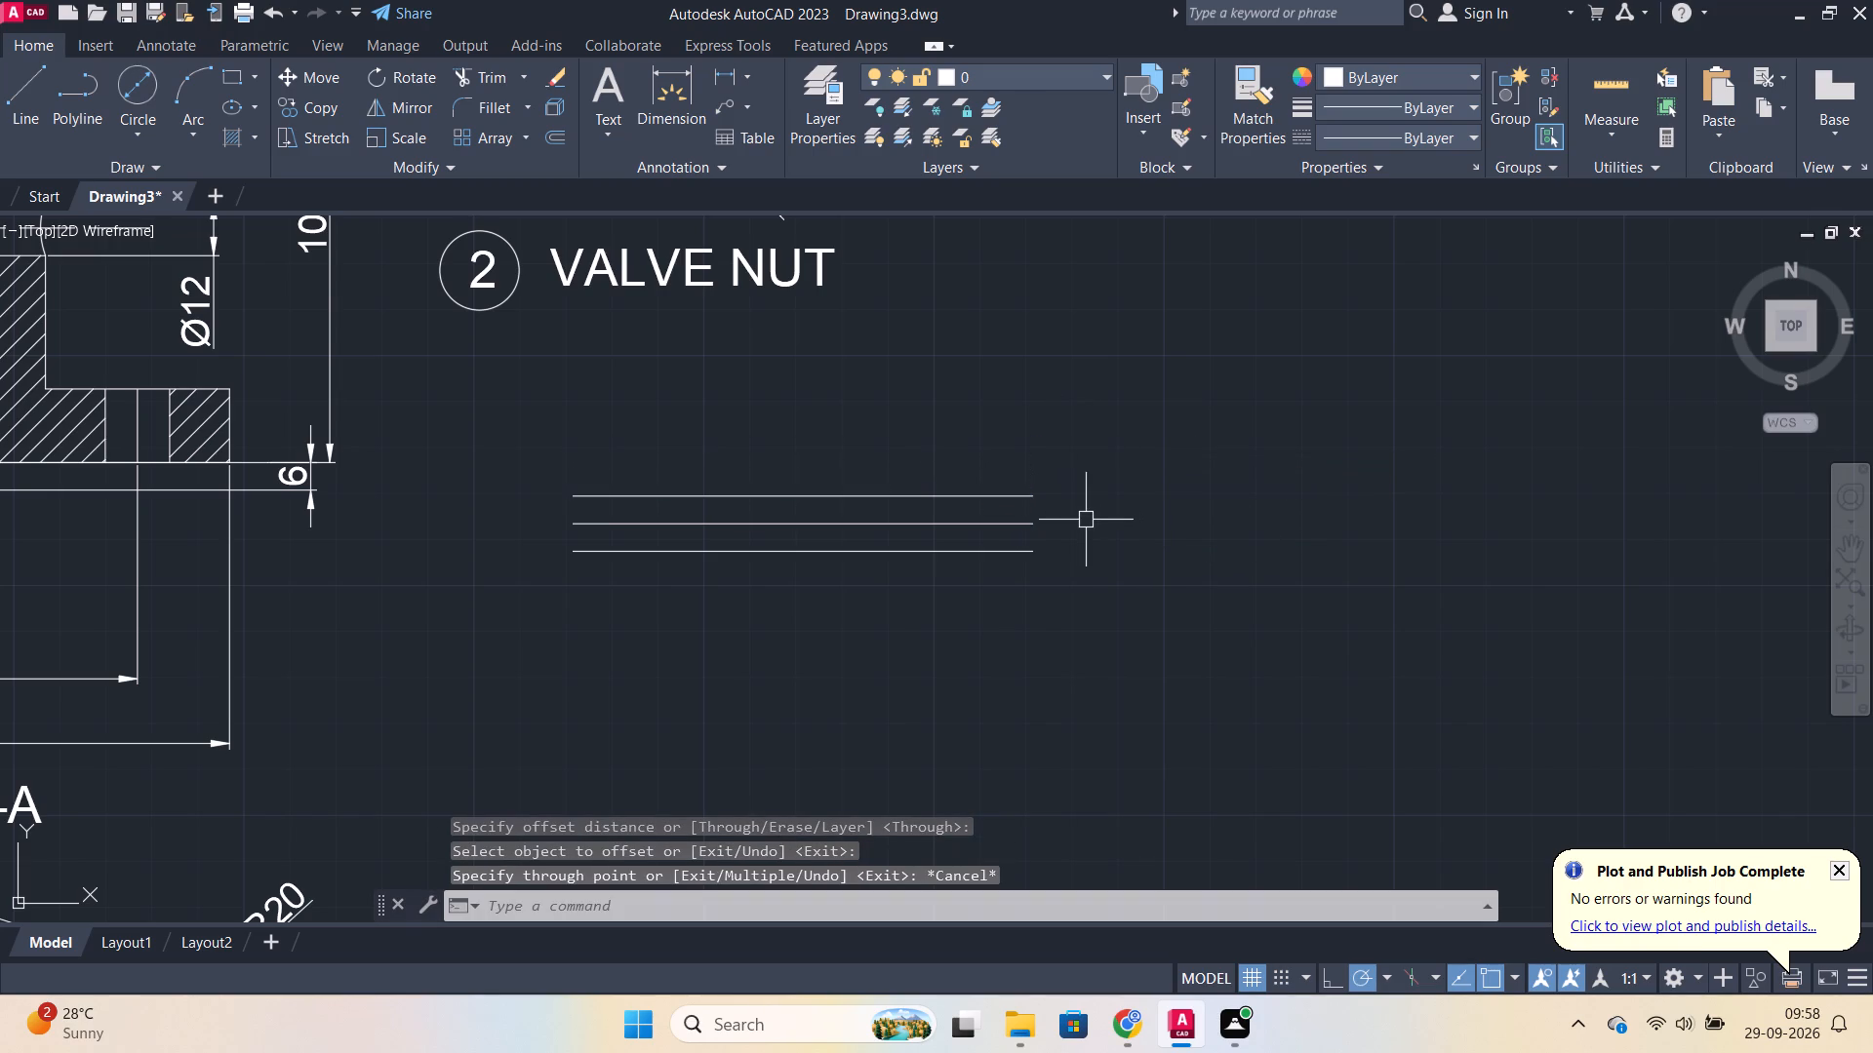
# Draw a vertical line 19 long upward from the right end of the middle horizontal line.
pyautogui.click(14, 90)
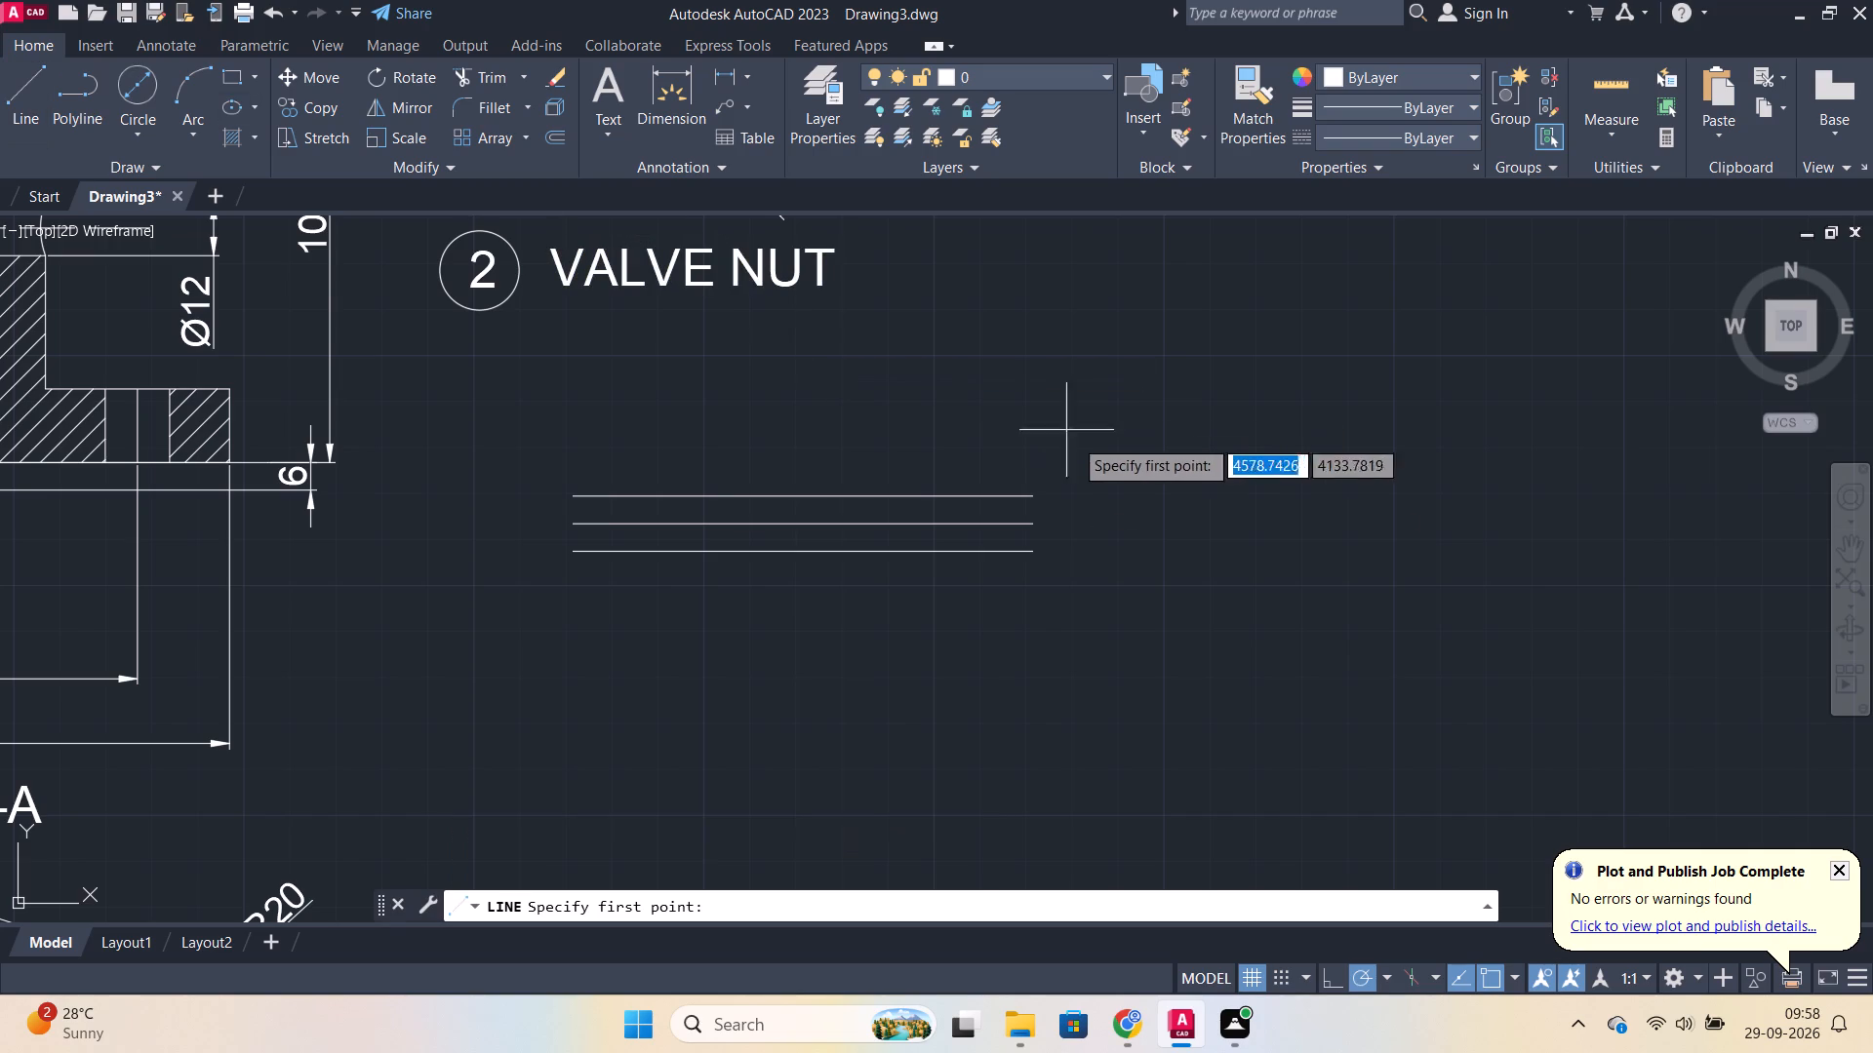
pyautogui.click(1033, 519)
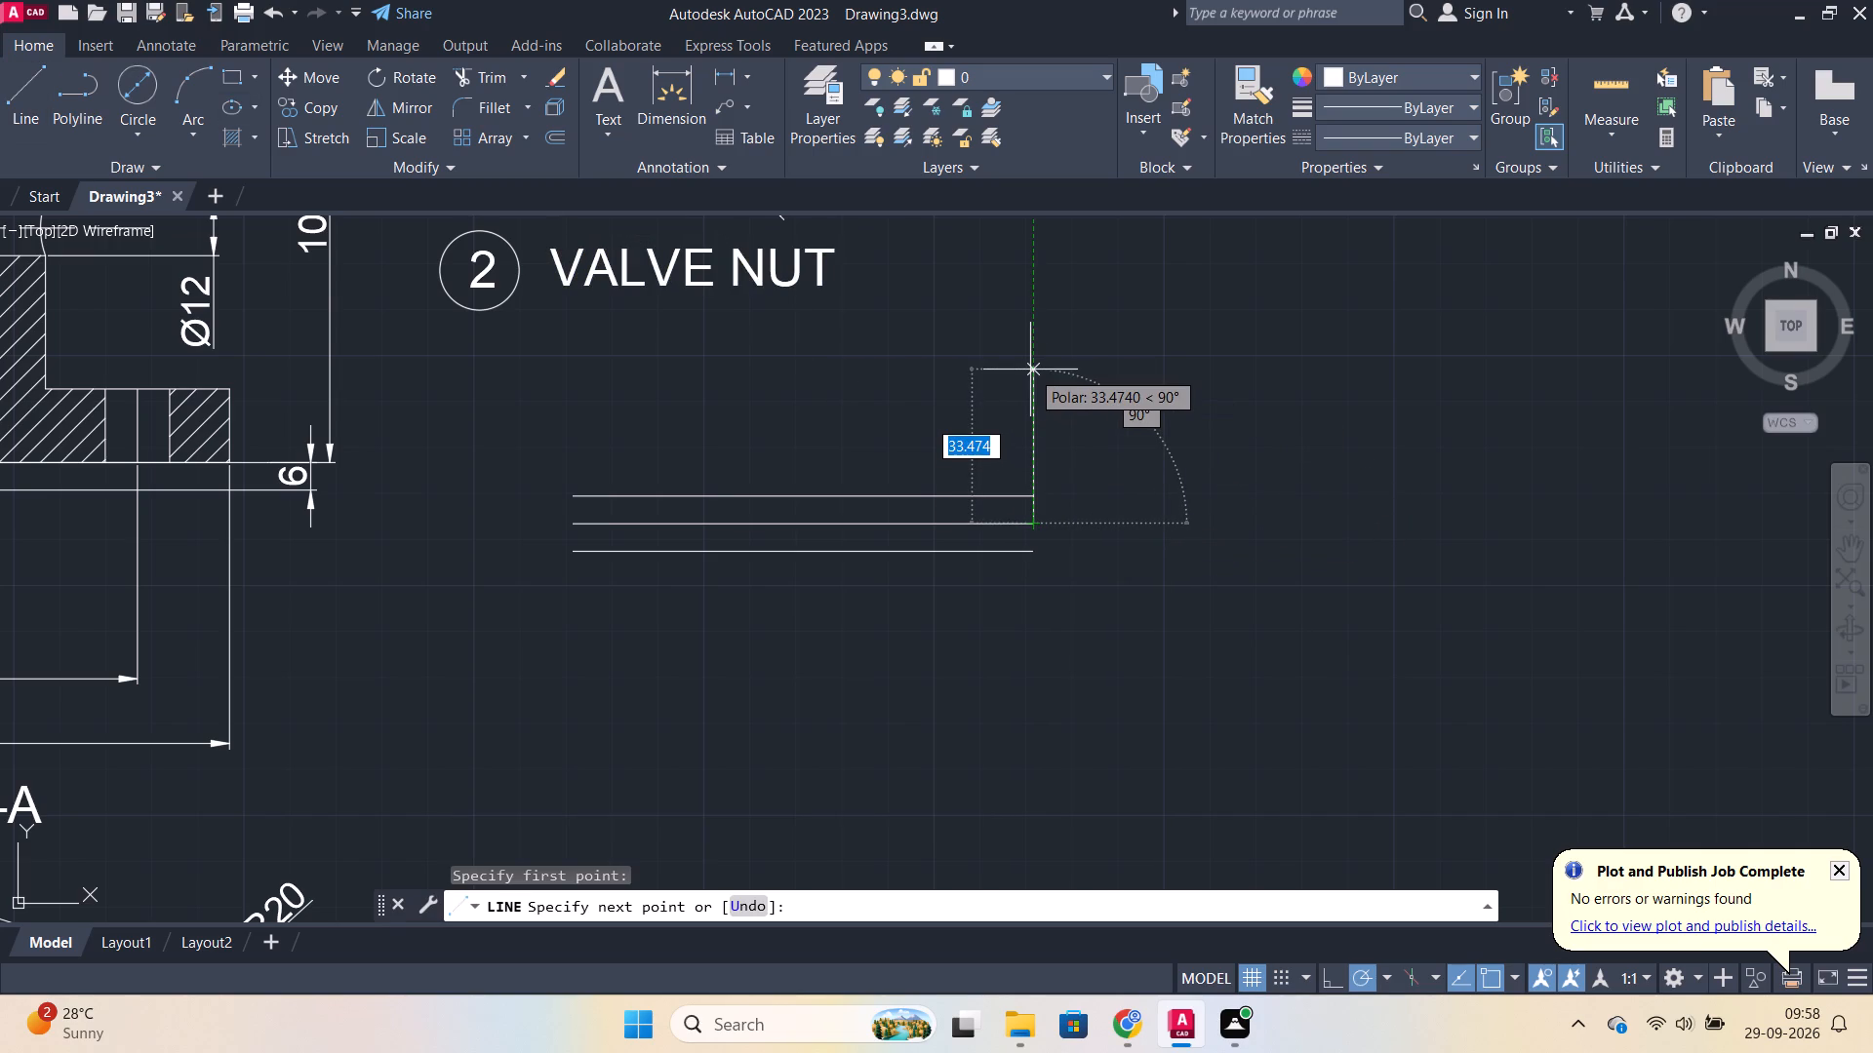
pyautogui.write('19')
pyautogui.press('Return')
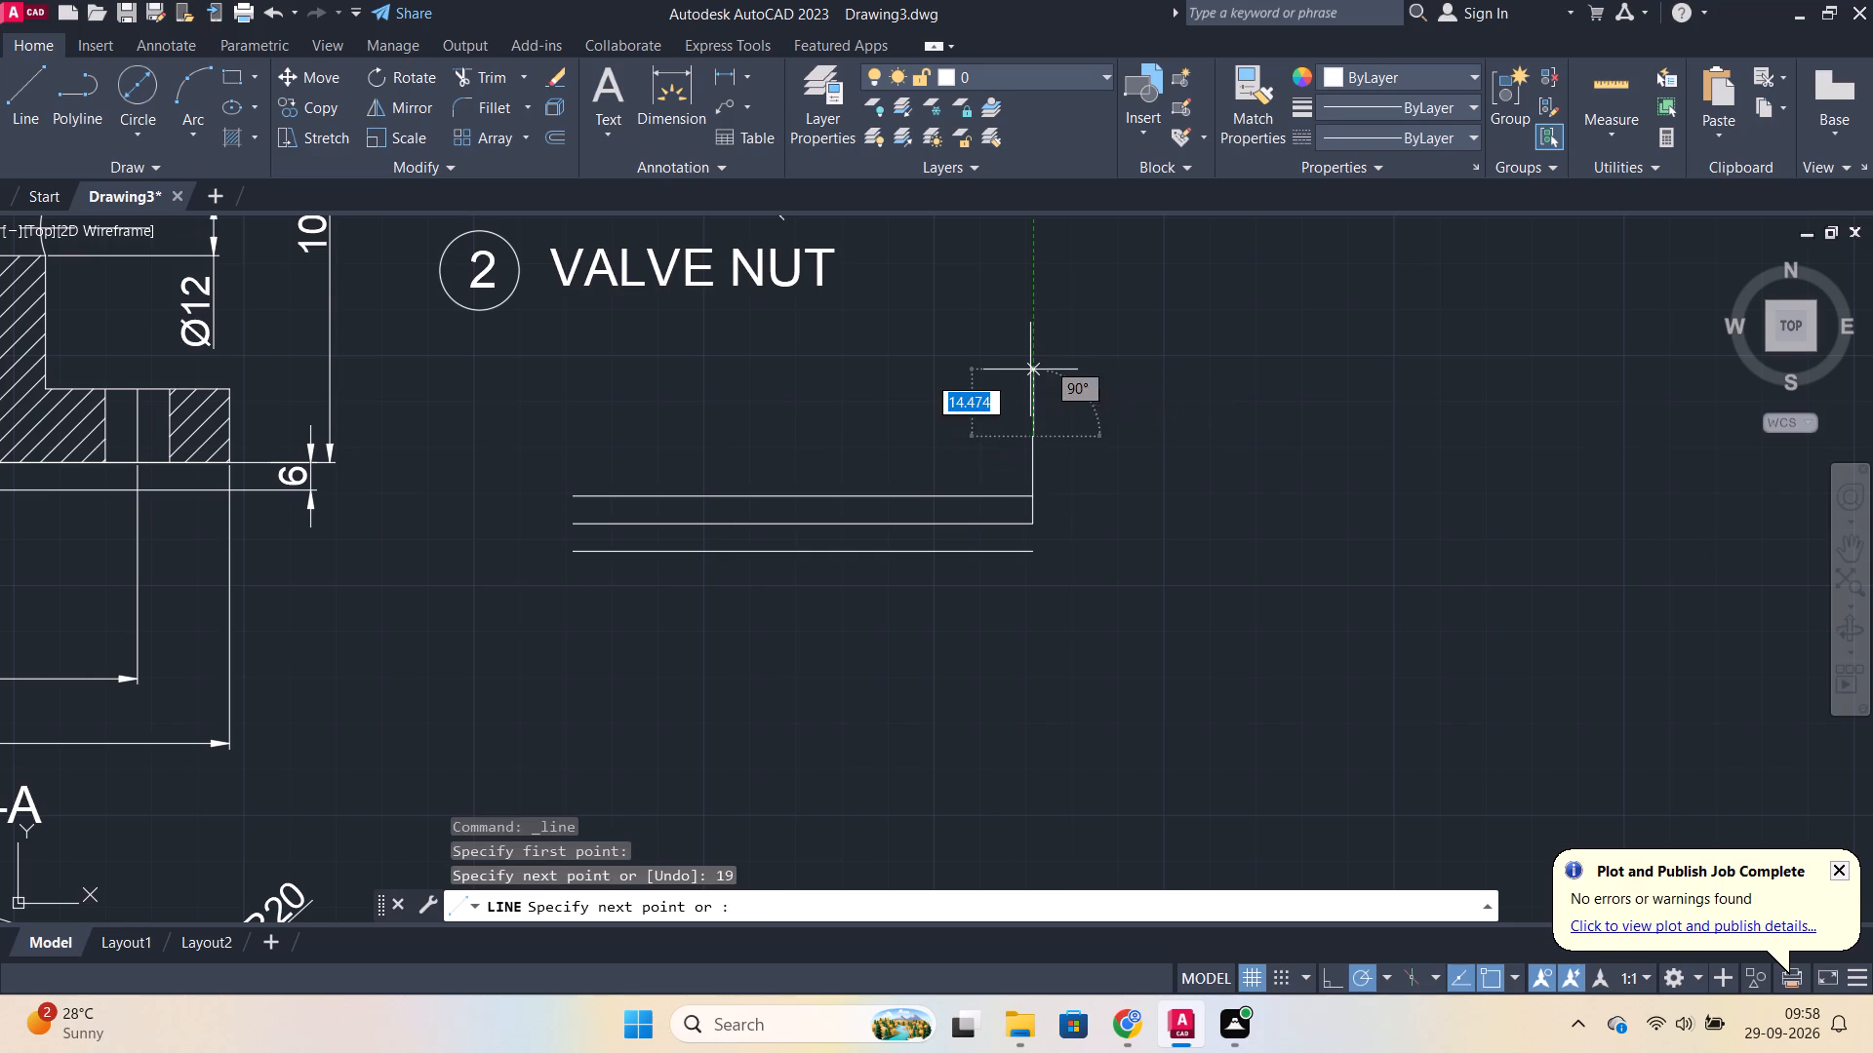
pyautogui.press('Escape')
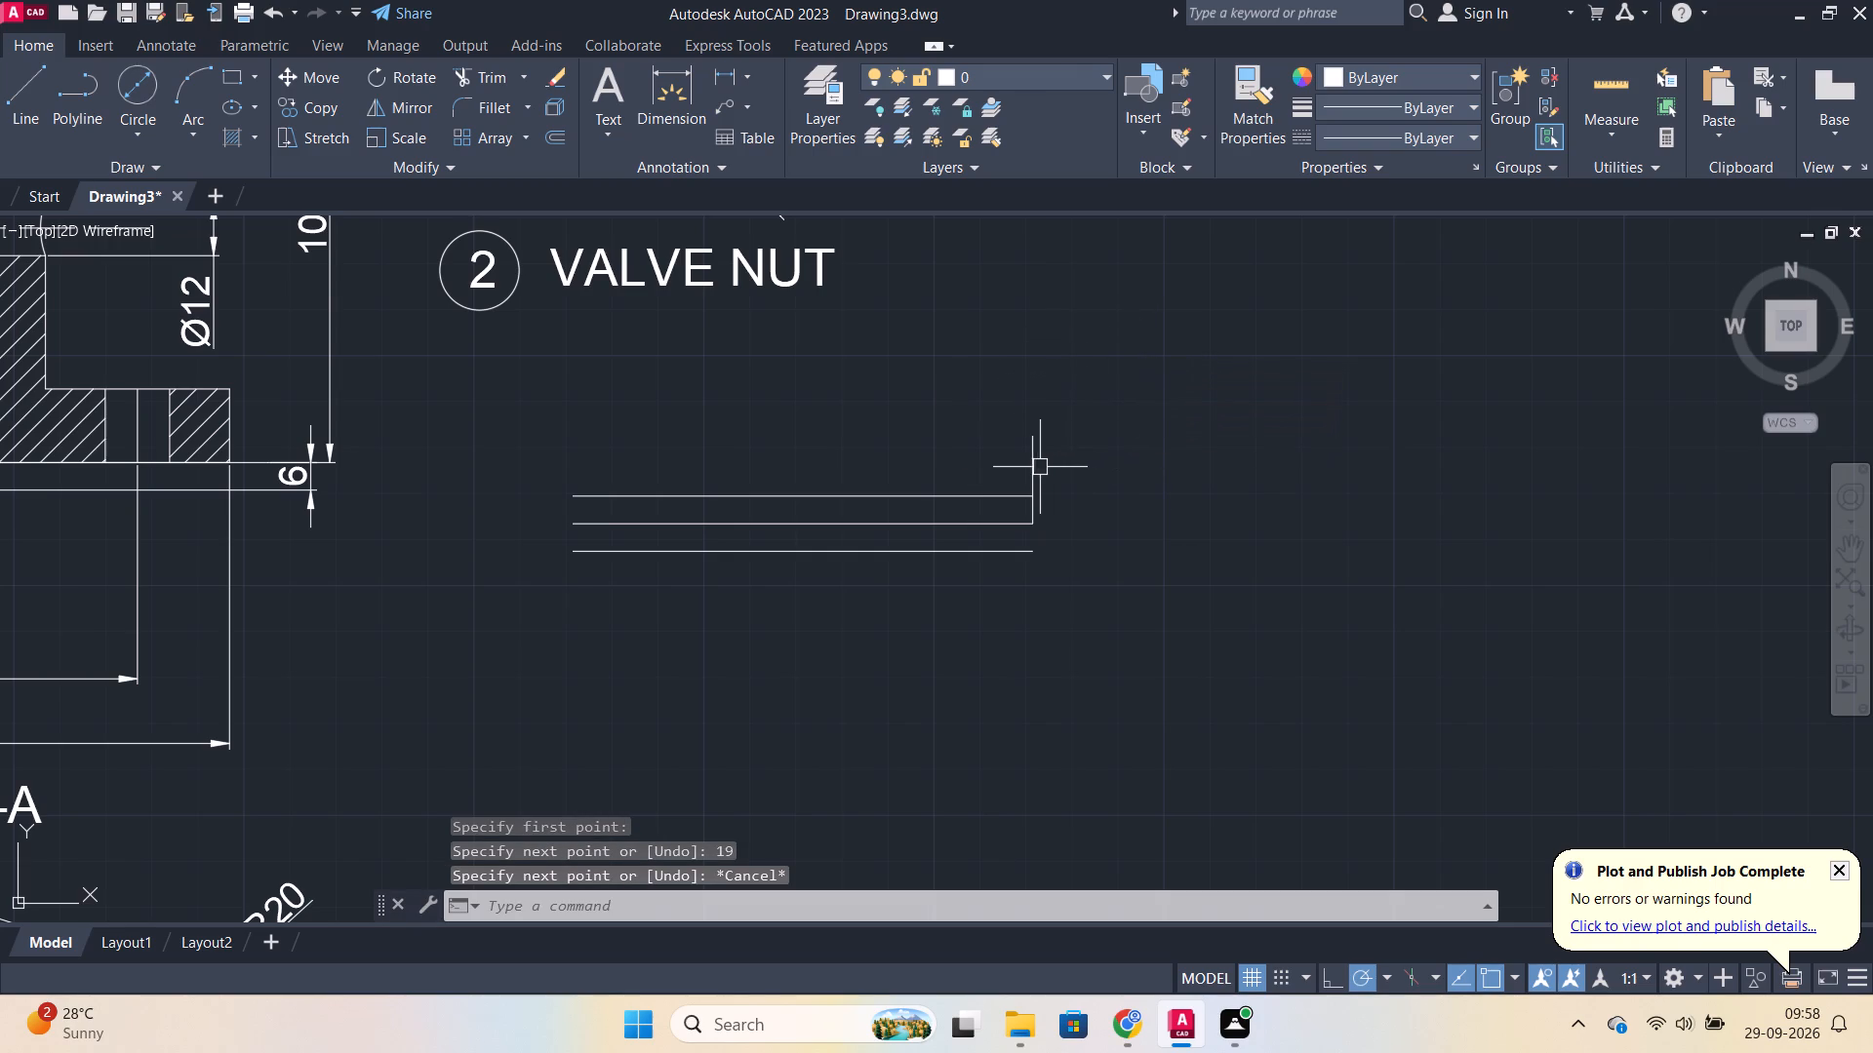
# Mirror the 19-long vertical line about the middle horizontal line, keeping the original.
pyautogui.click(1037, 467)
pyautogui.write('MI')
pyautogui.press('Return')
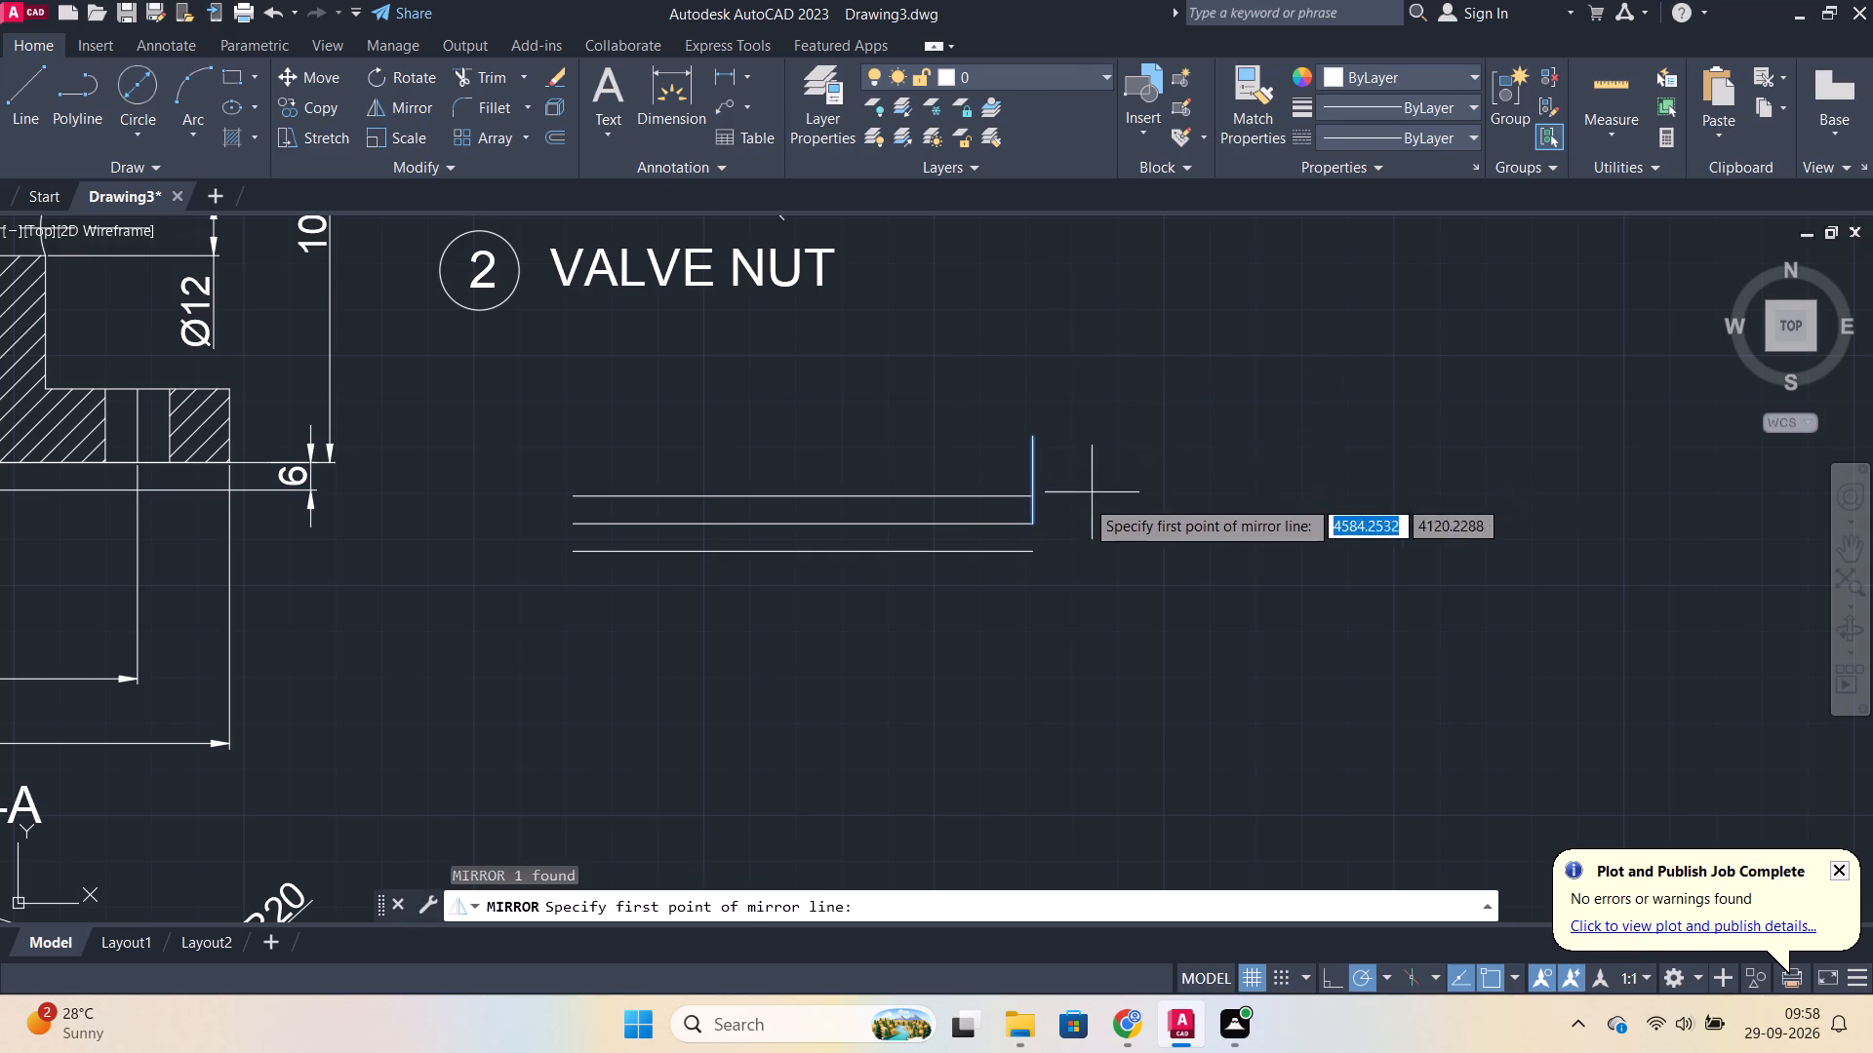
pyautogui.click(1036, 526)
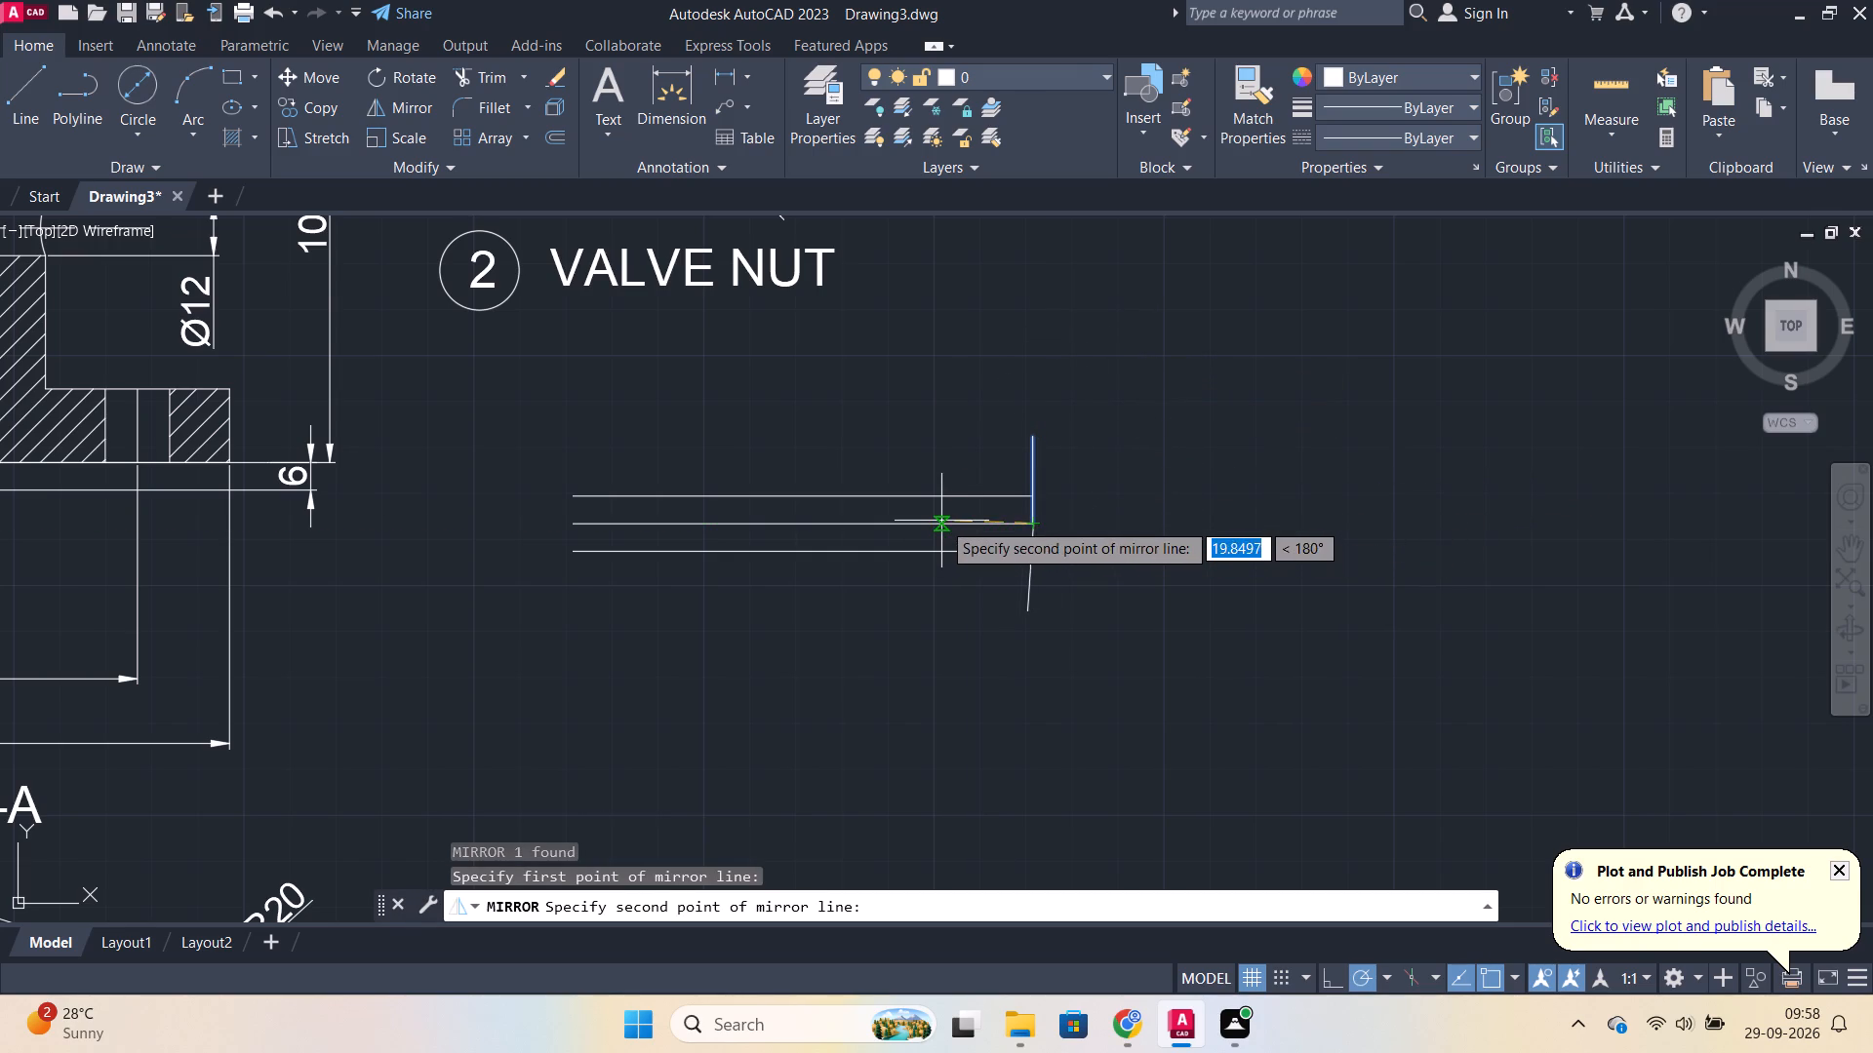
pyautogui.click(463, 525)
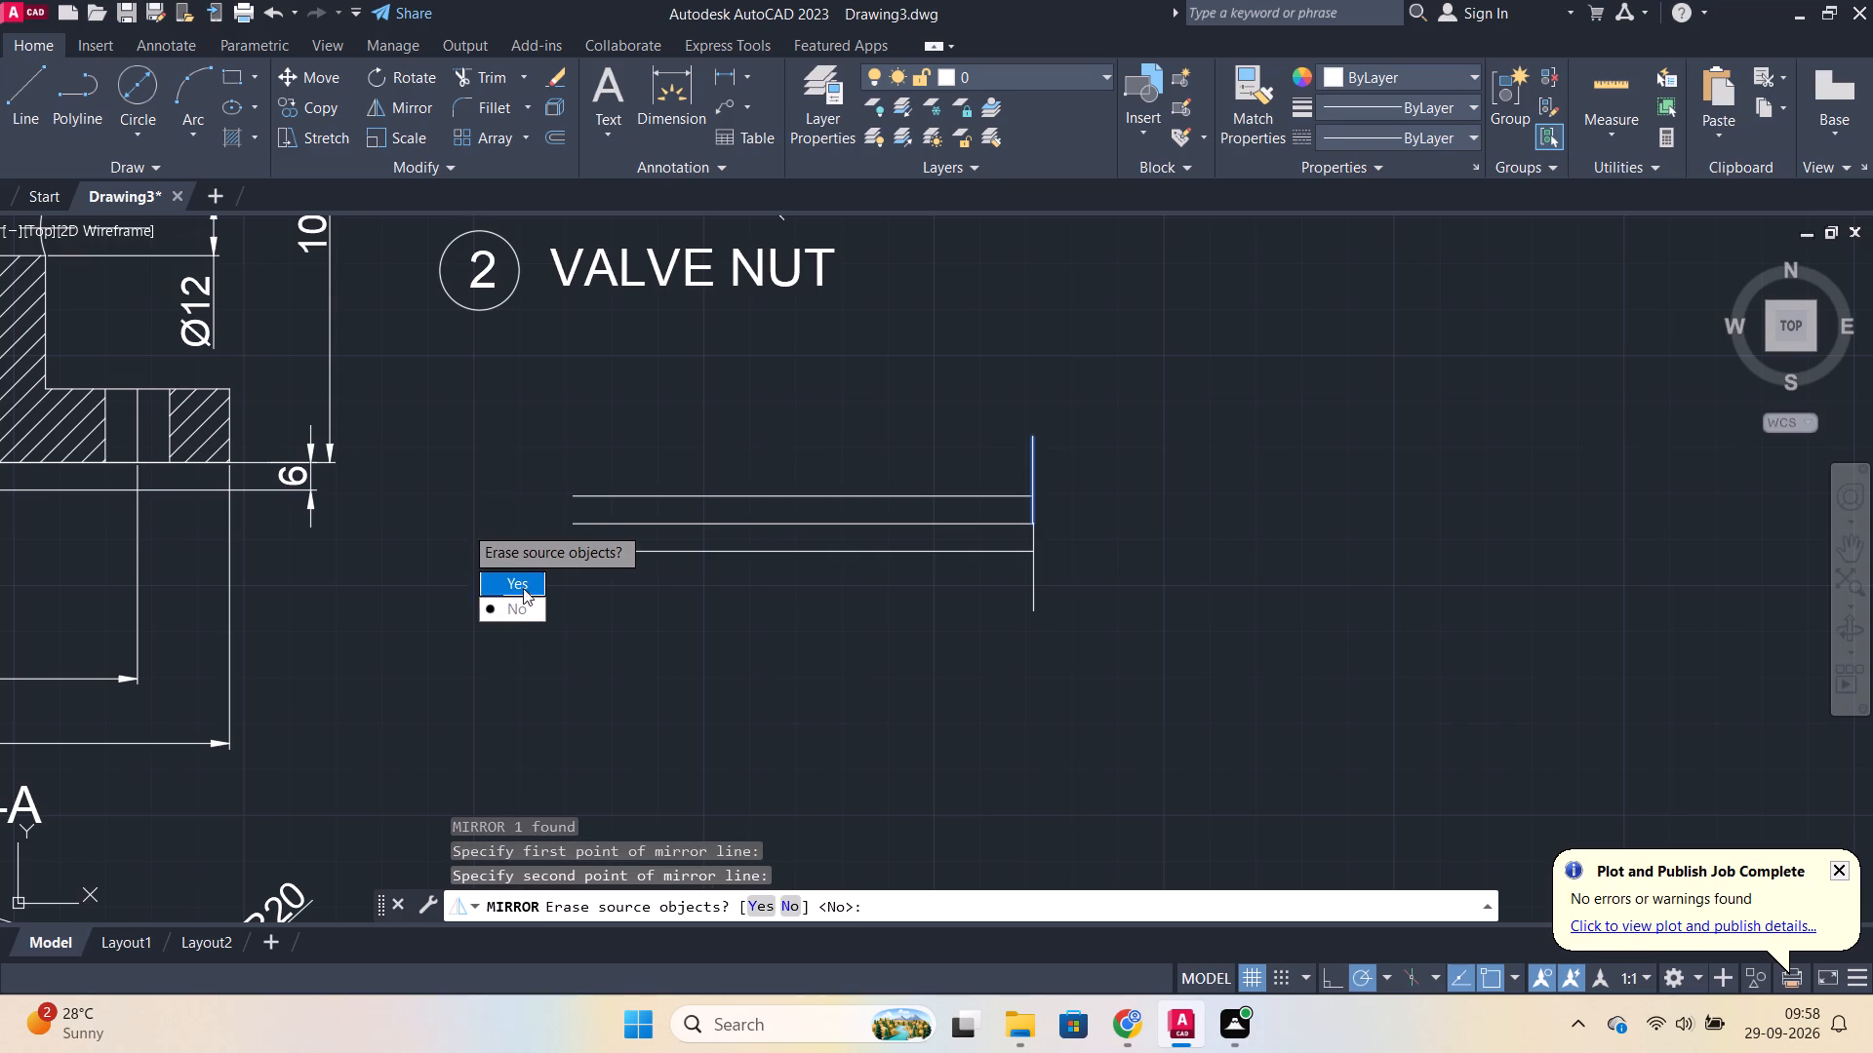
pyautogui.moveTo(505, 609); pyautogui.dragTo(463, 525)
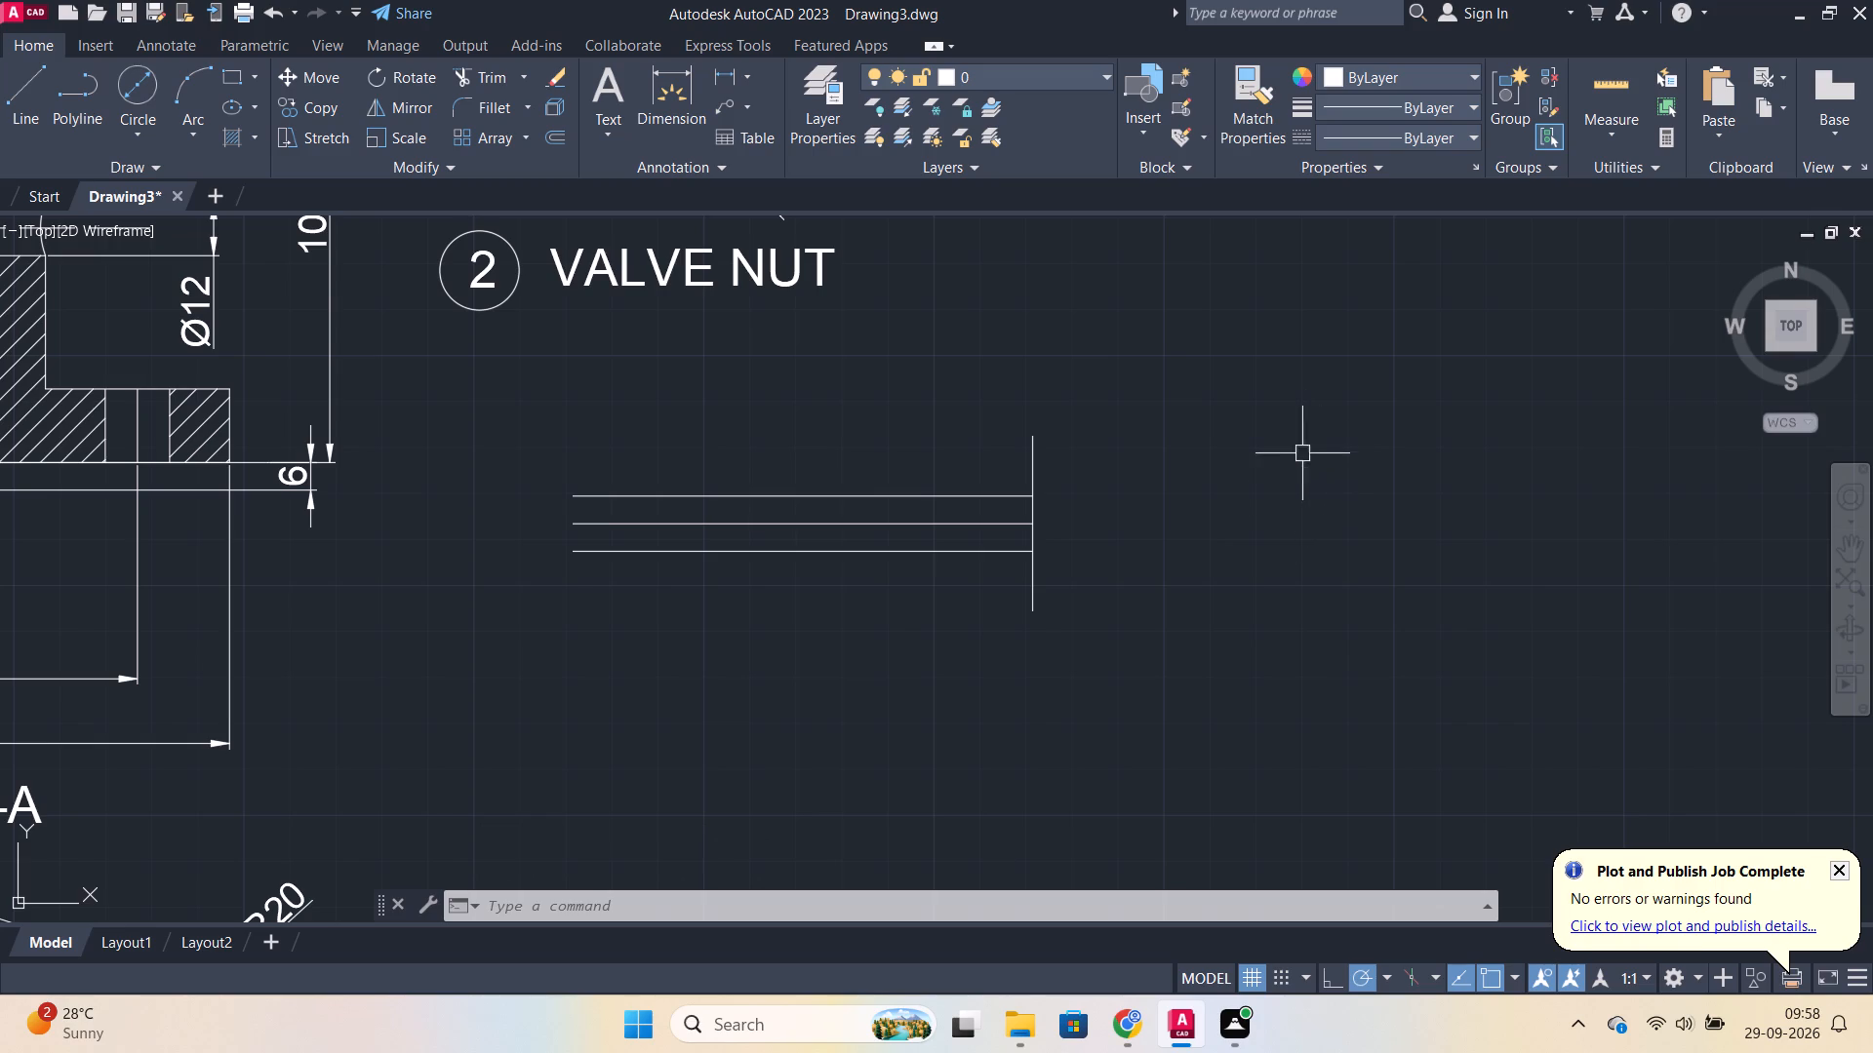
# Close the left end of the bar with a vertical line joining the two outer horizontal lines.
pyautogui.press('l')
pyautogui.press('Return')
pyautogui.click(575, 553)
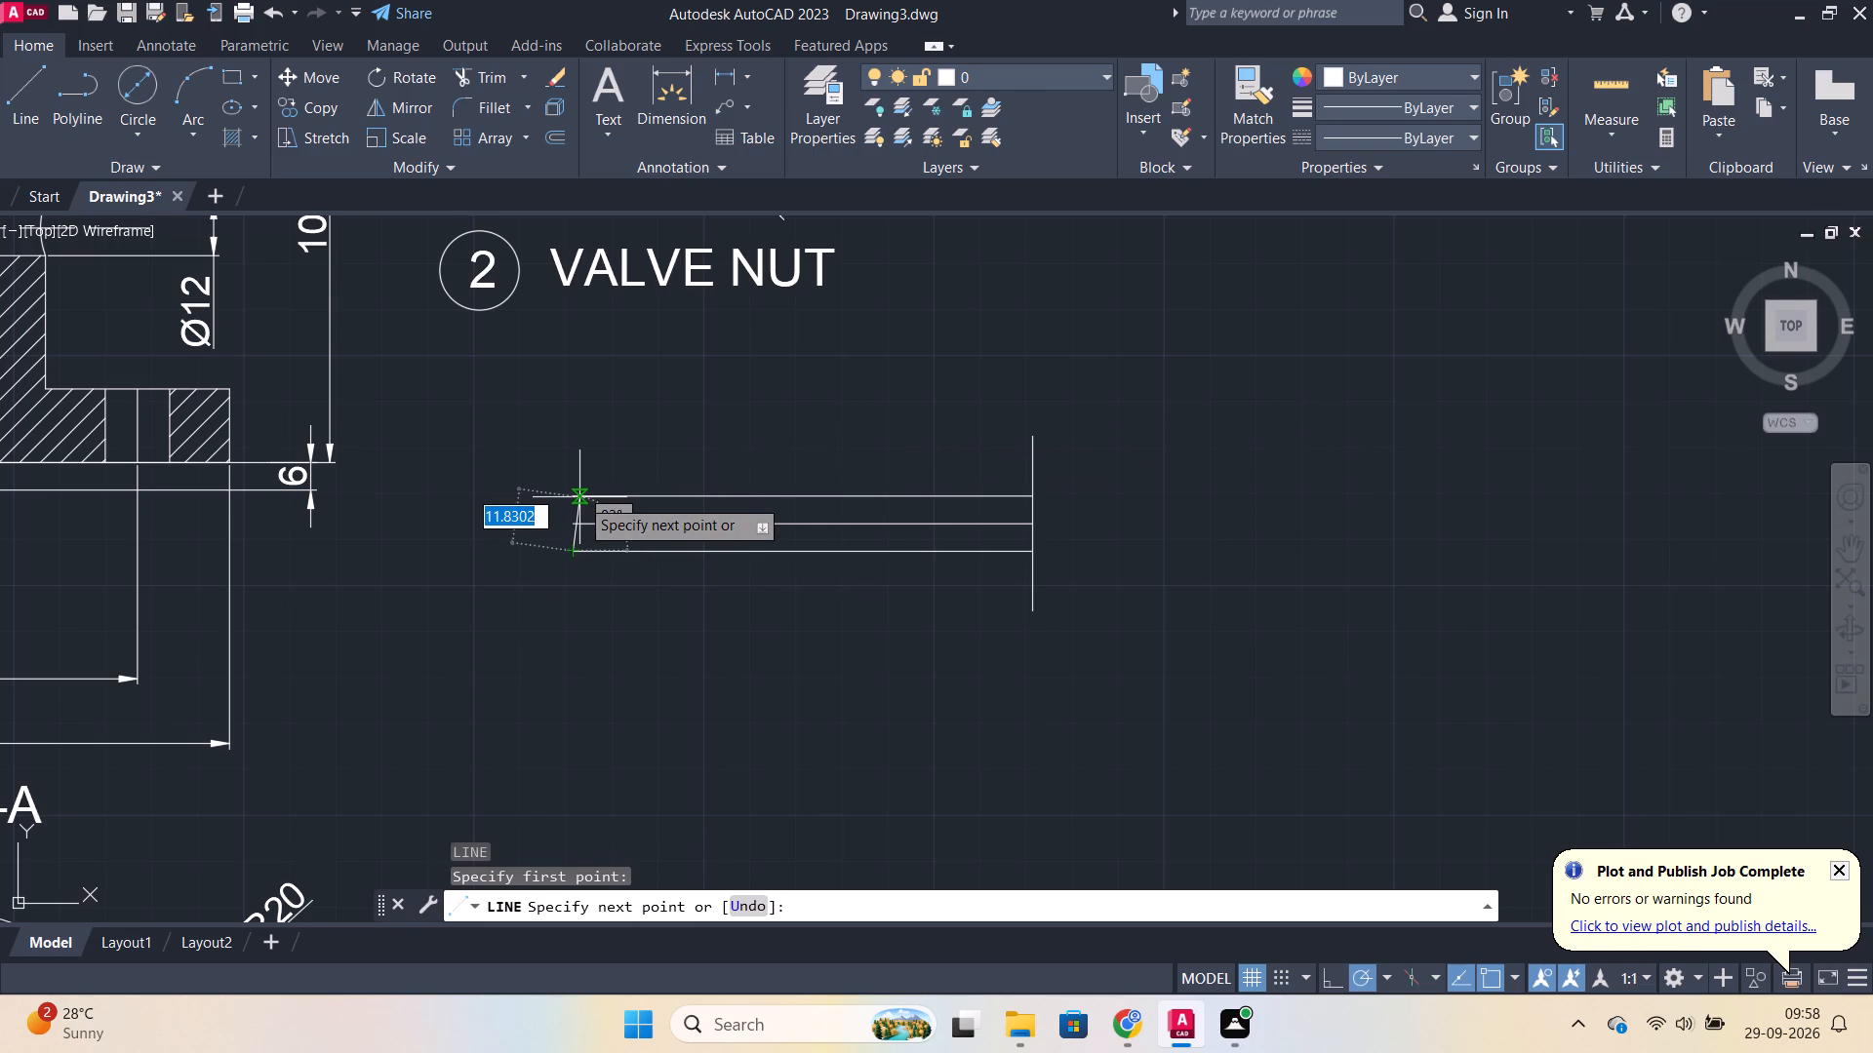
pyautogui.click(573, 497)
pyautogui.press('Escape')
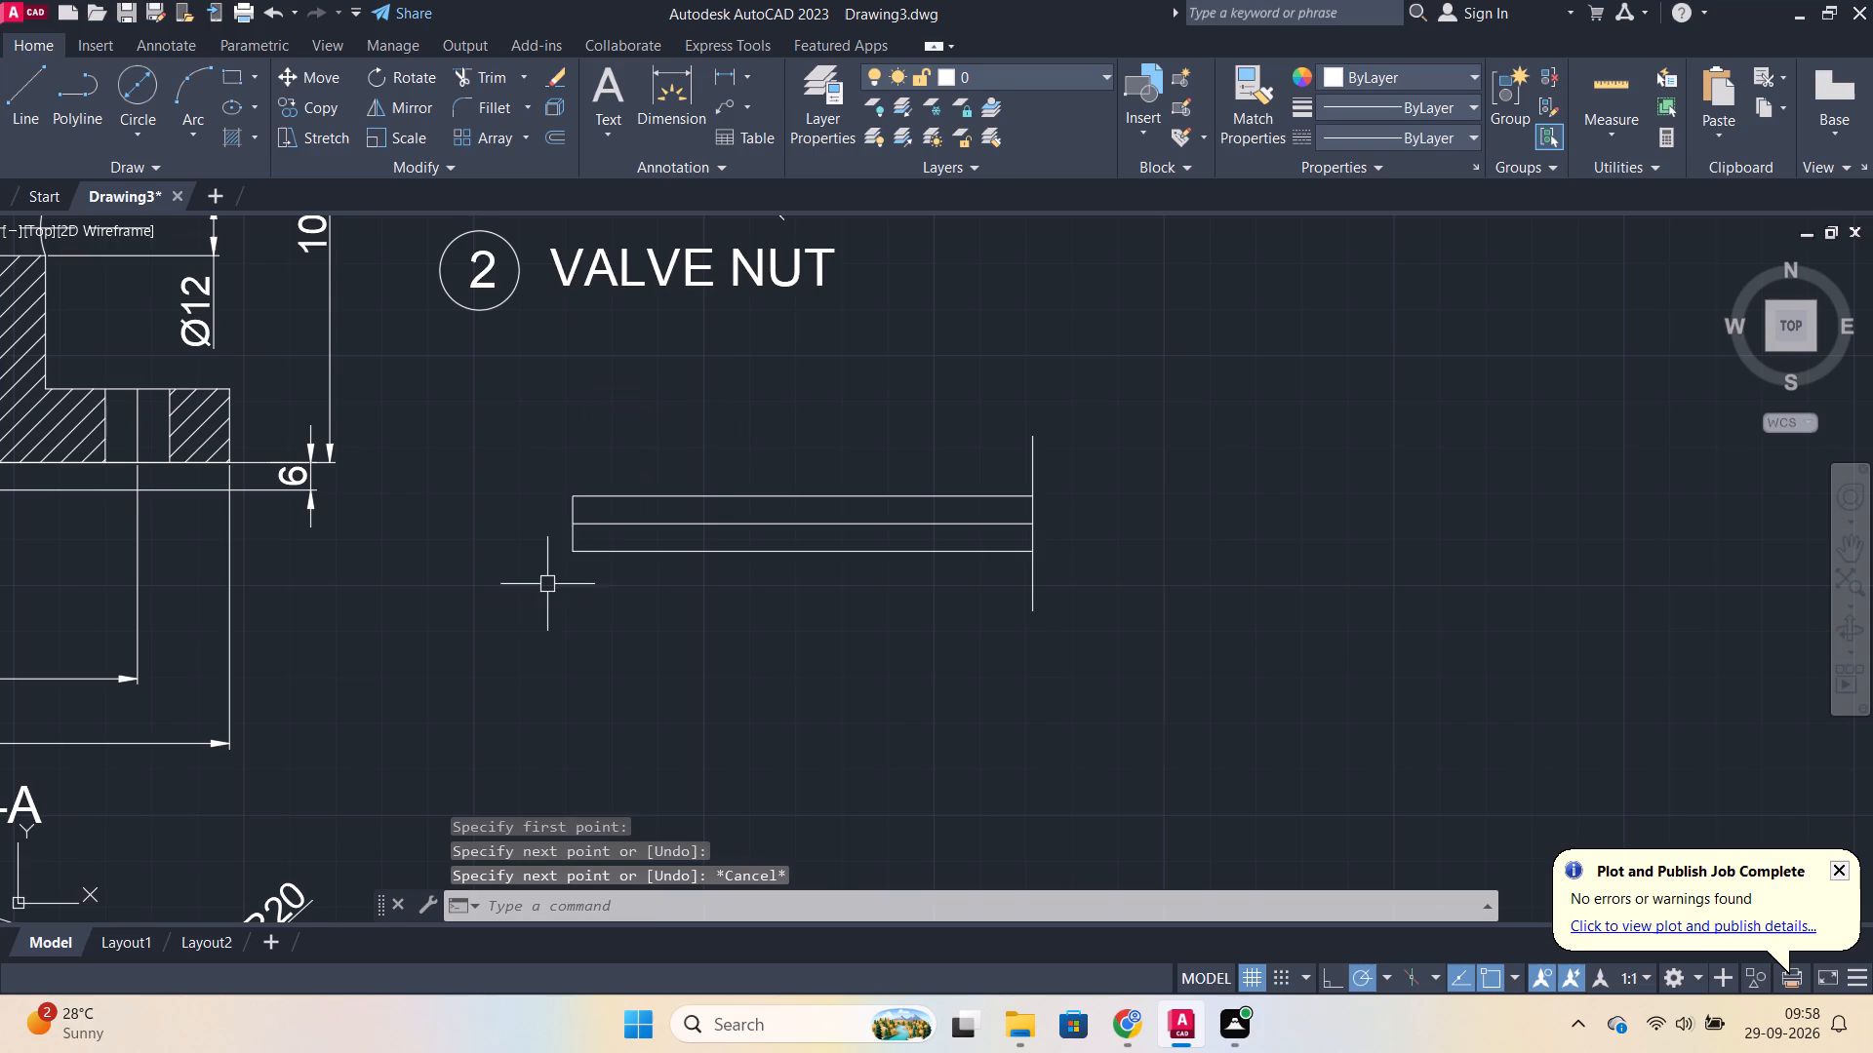
# Offset the bar's left end line by 115 to the right, beyond the tall vertical line.
pyautogui.click(568, 511)
pyautogui.press('o')
pyautogui.press('Return')
pyautogui.press('Return')
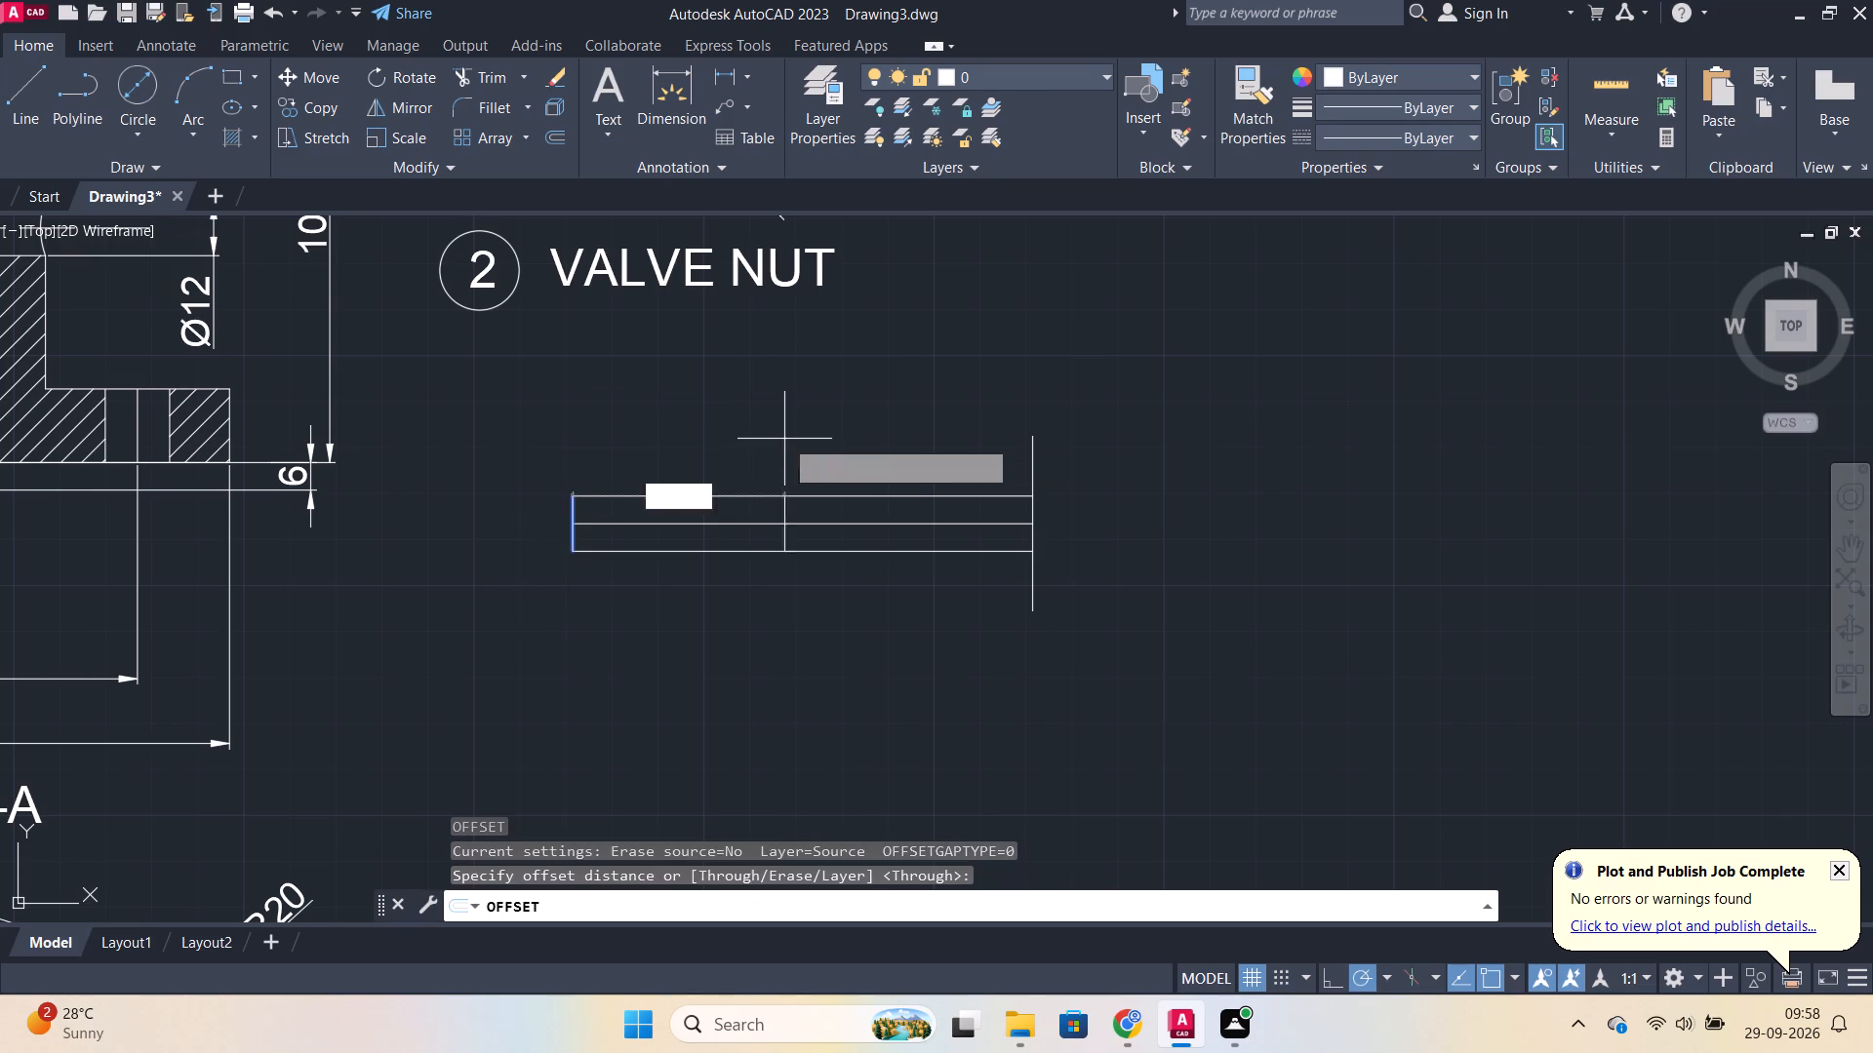
pyautogui.write('115')
pyautogui.press('Return')
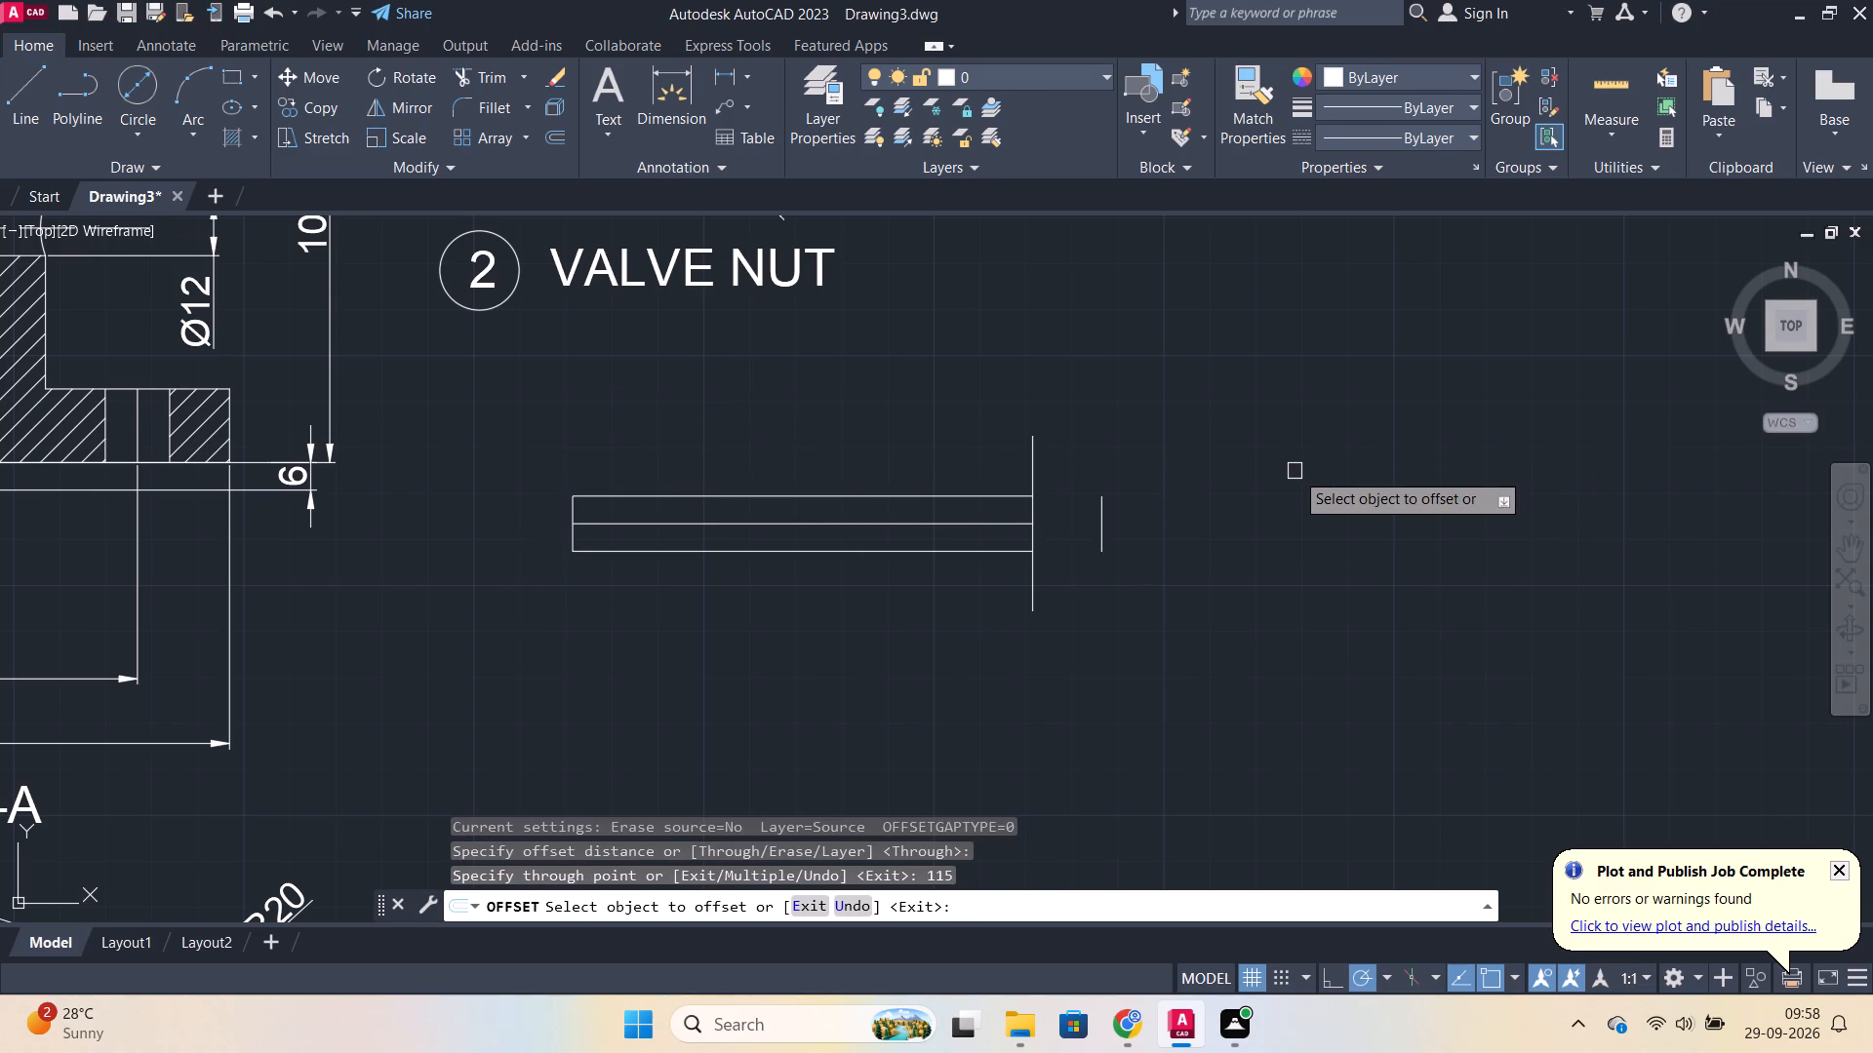
pyautogui.scroll(1, 1295, 471)
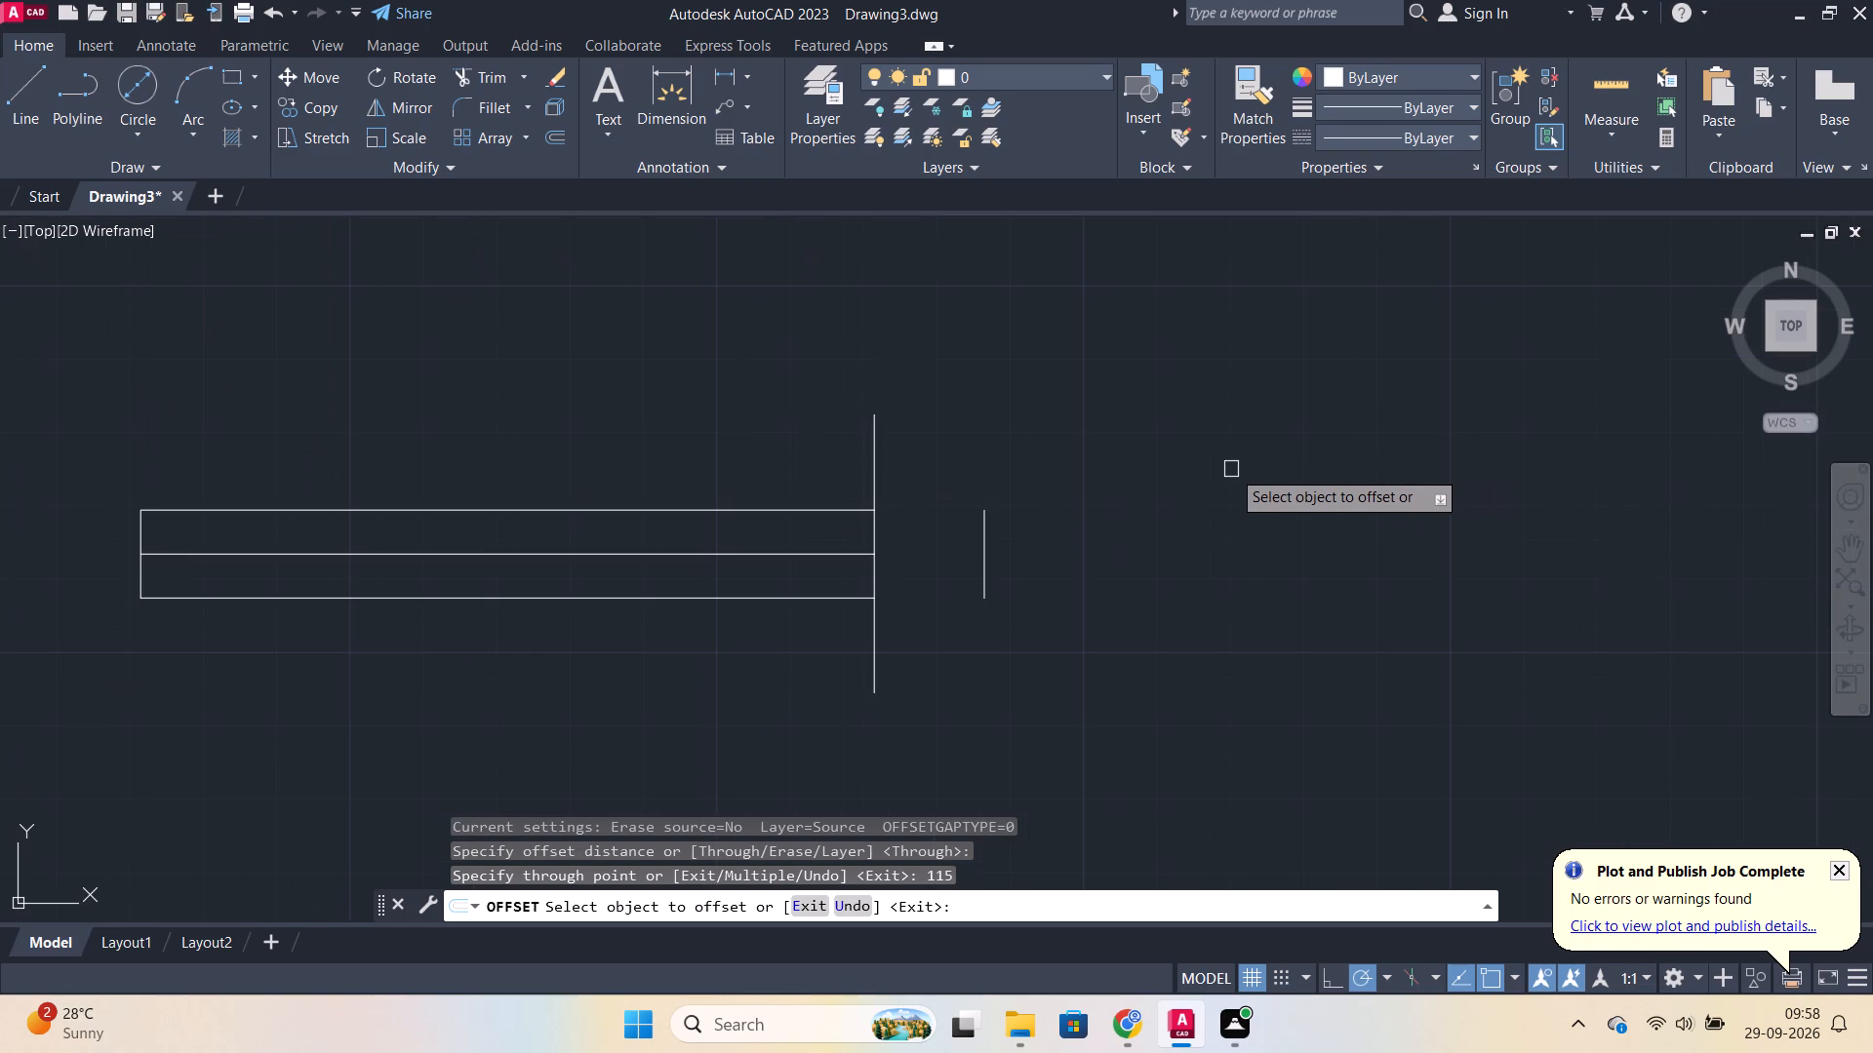
pyautogui.scroll(-1, 1231, 469)
pyautogui.press('Escape')
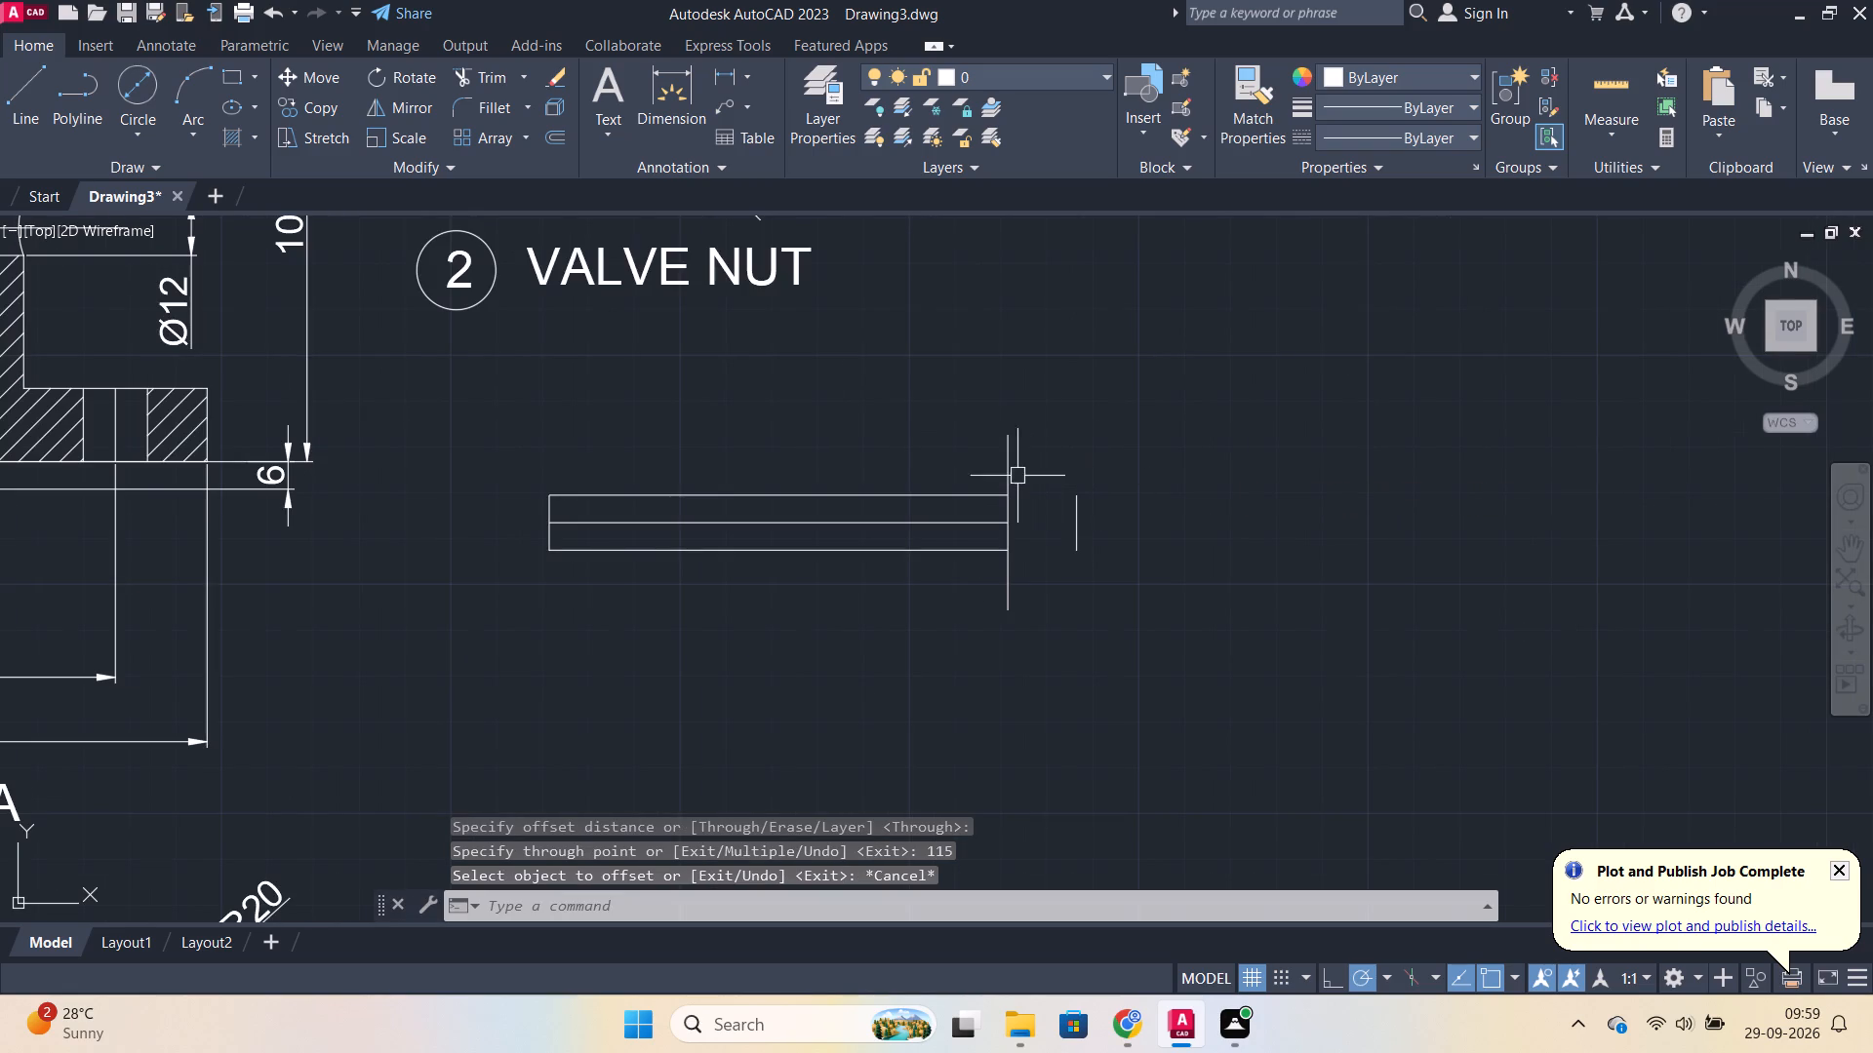
# Join the two mirrored vertical halves at the bar's right end into one line.
pyautogui.click(1009, 471)
pyautogui.click(1007, 588)
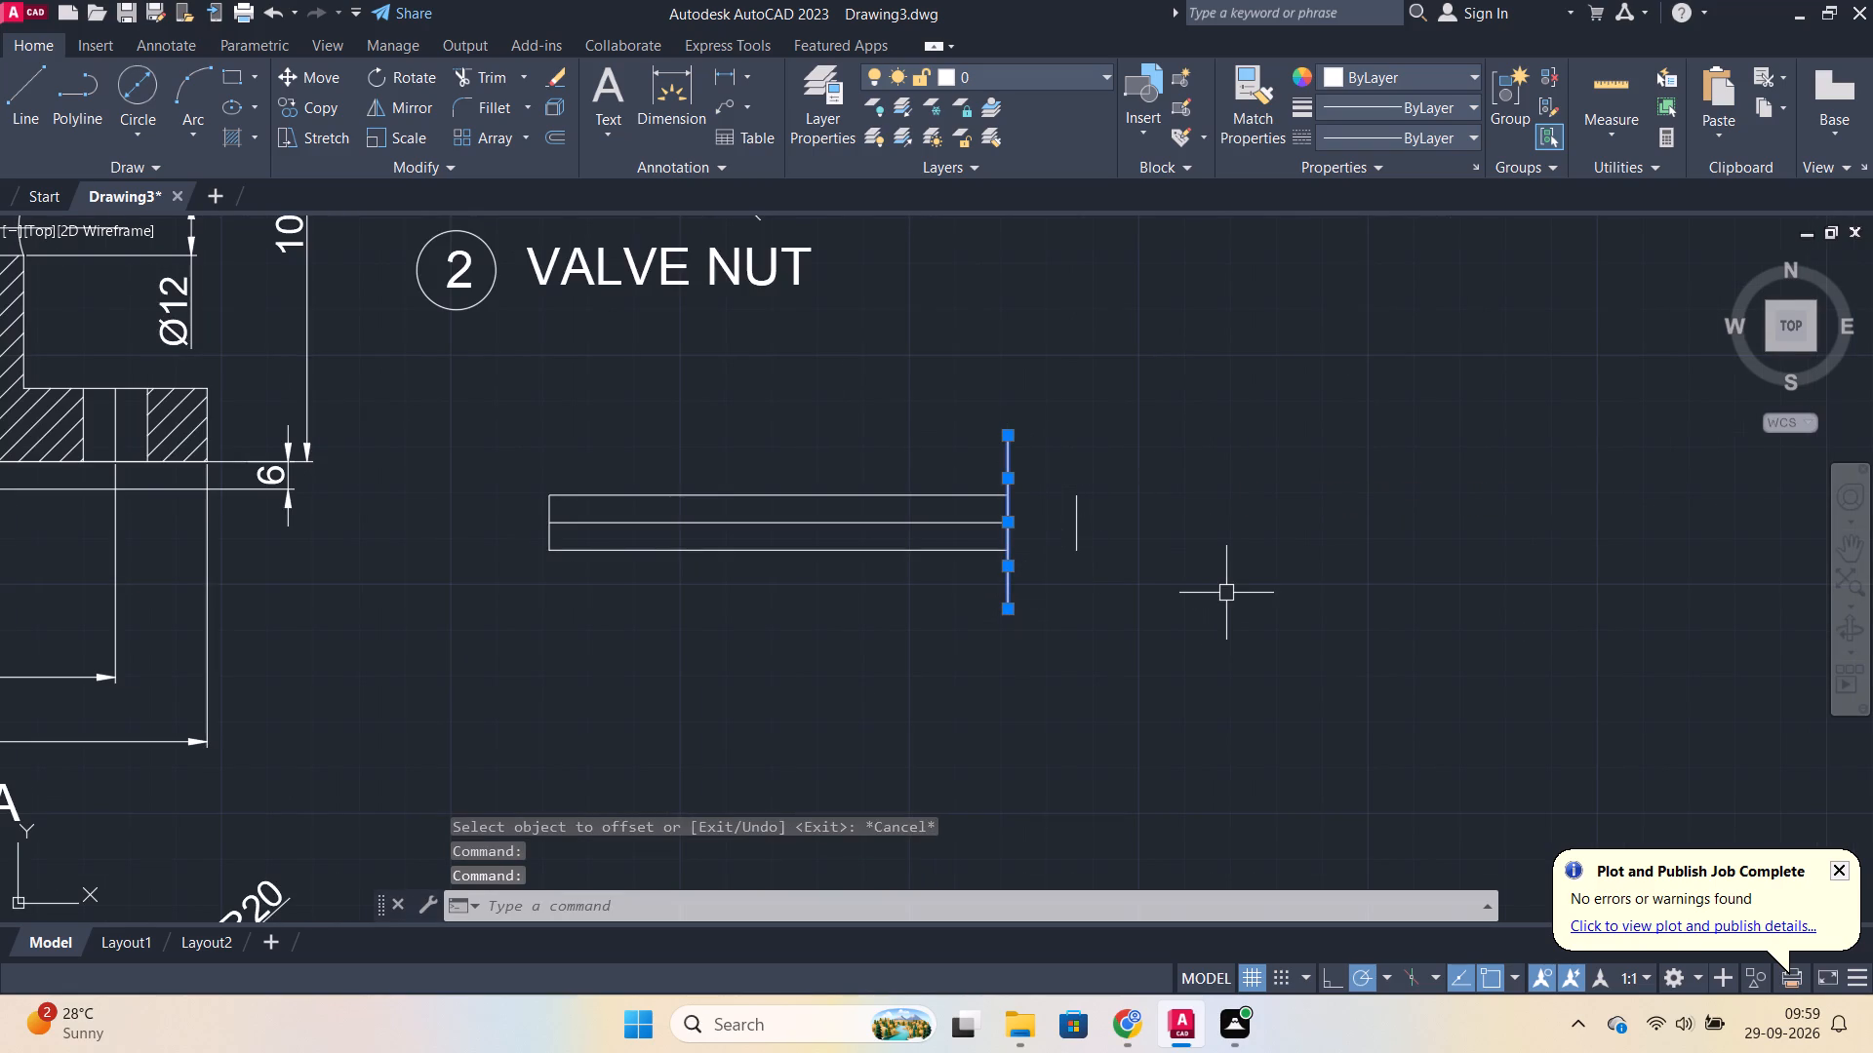
pyautogui.press('j')
pyautogui.press('Return')
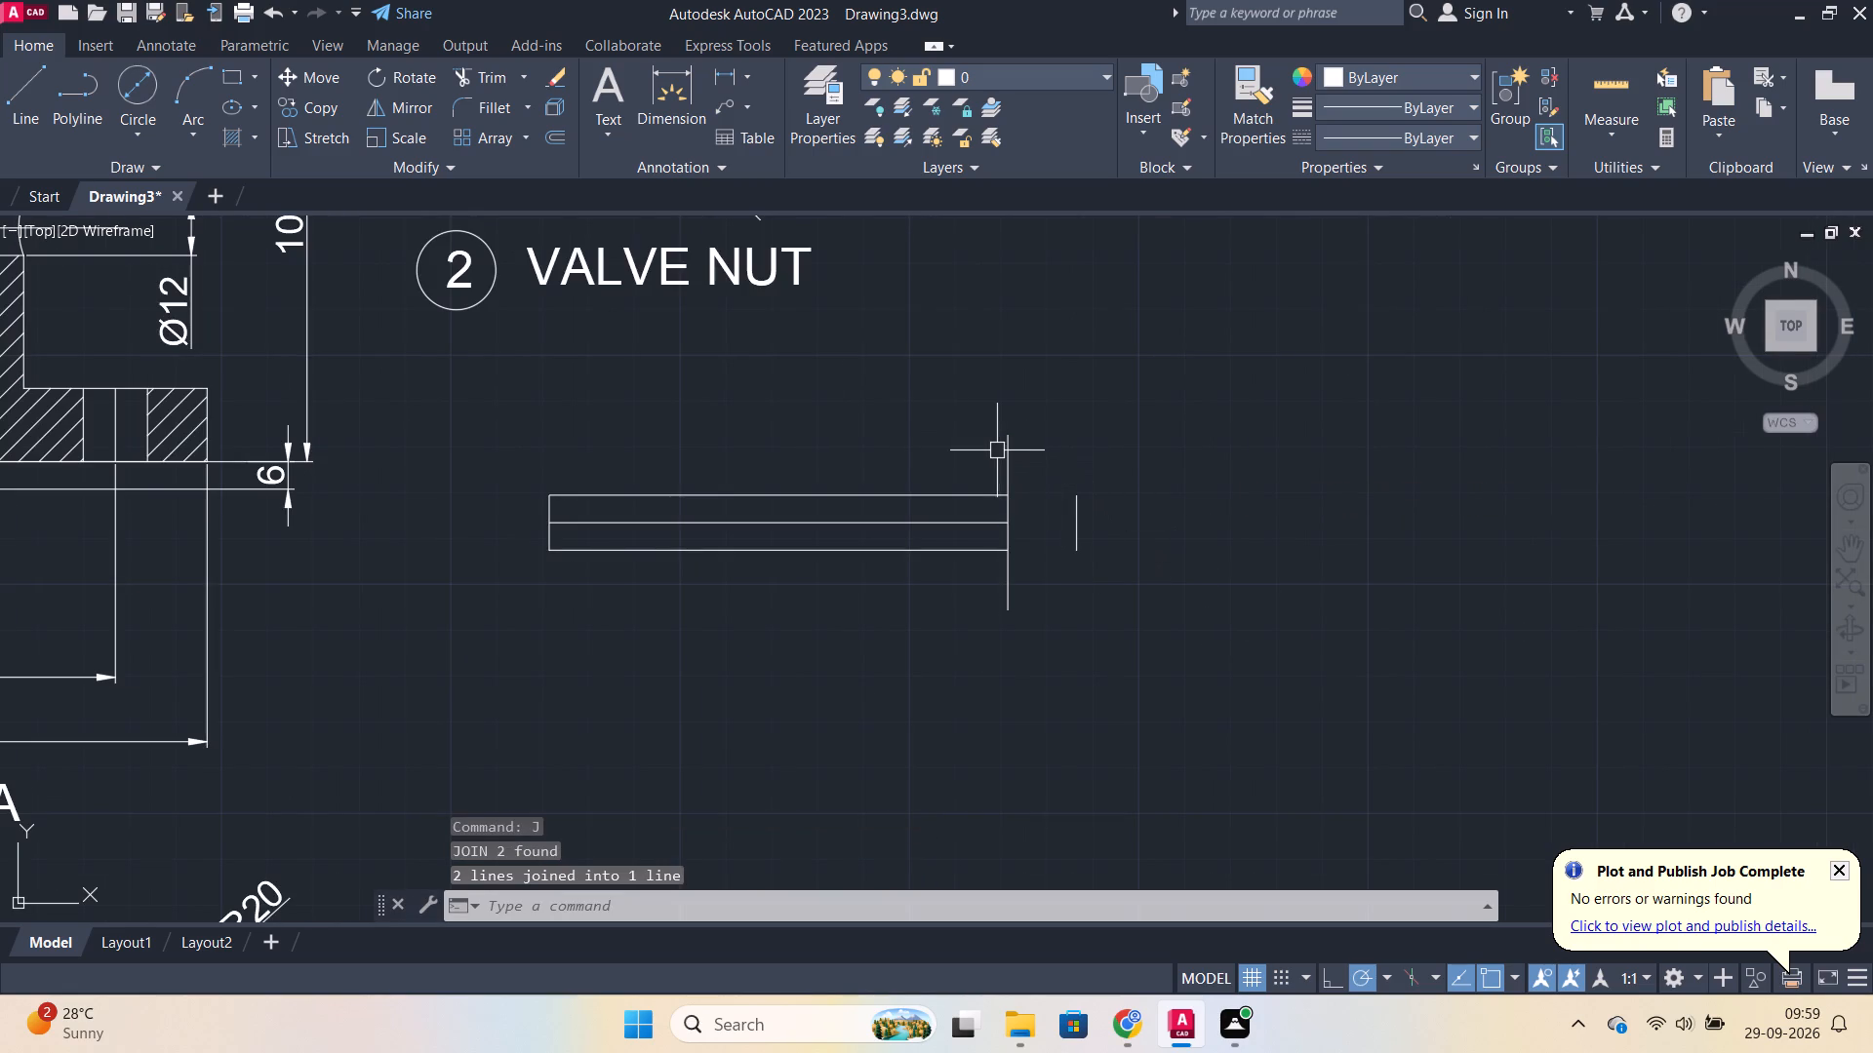
# Offset the tall vertical line at the bar's right end by 2 to the right.
pyautogui.click(1007, 453)
pyautogui.press('o')
pyautogui.press('Return')
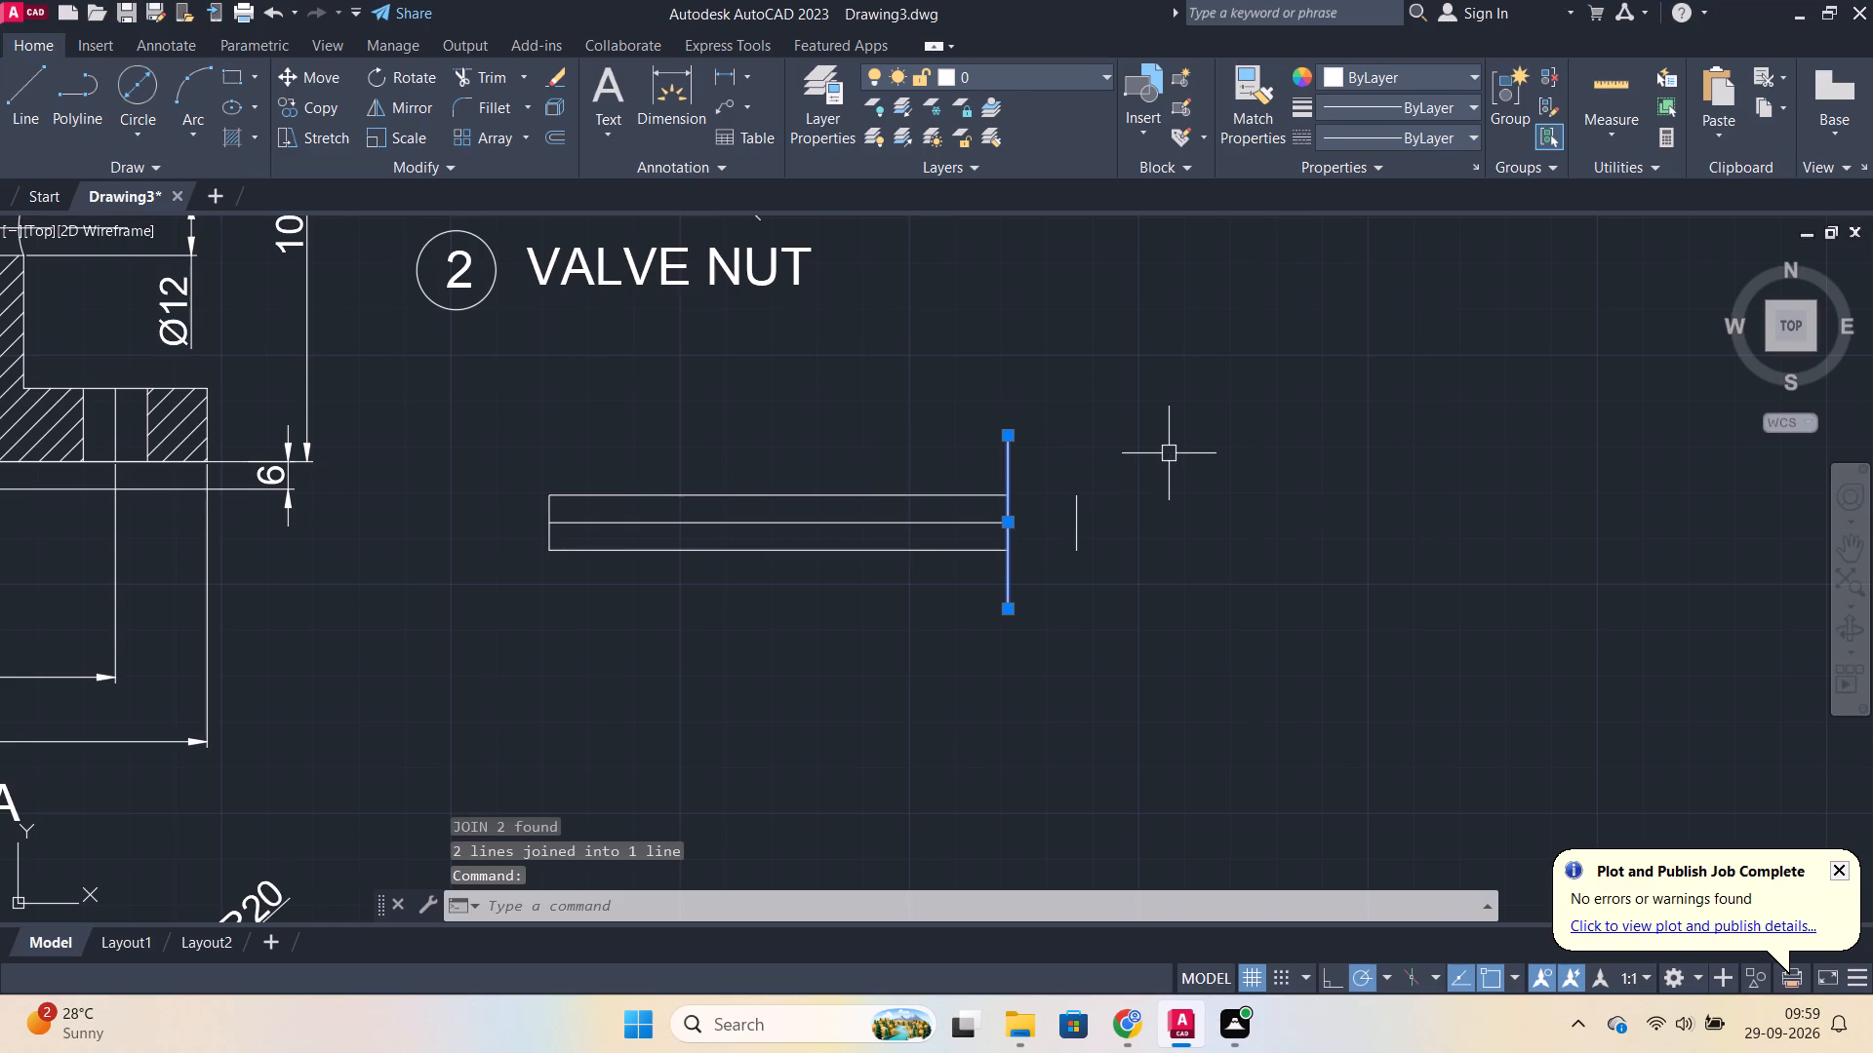
pyautogui.press('Return')
pyautogui.press('2')
pyautogui.press('Return')
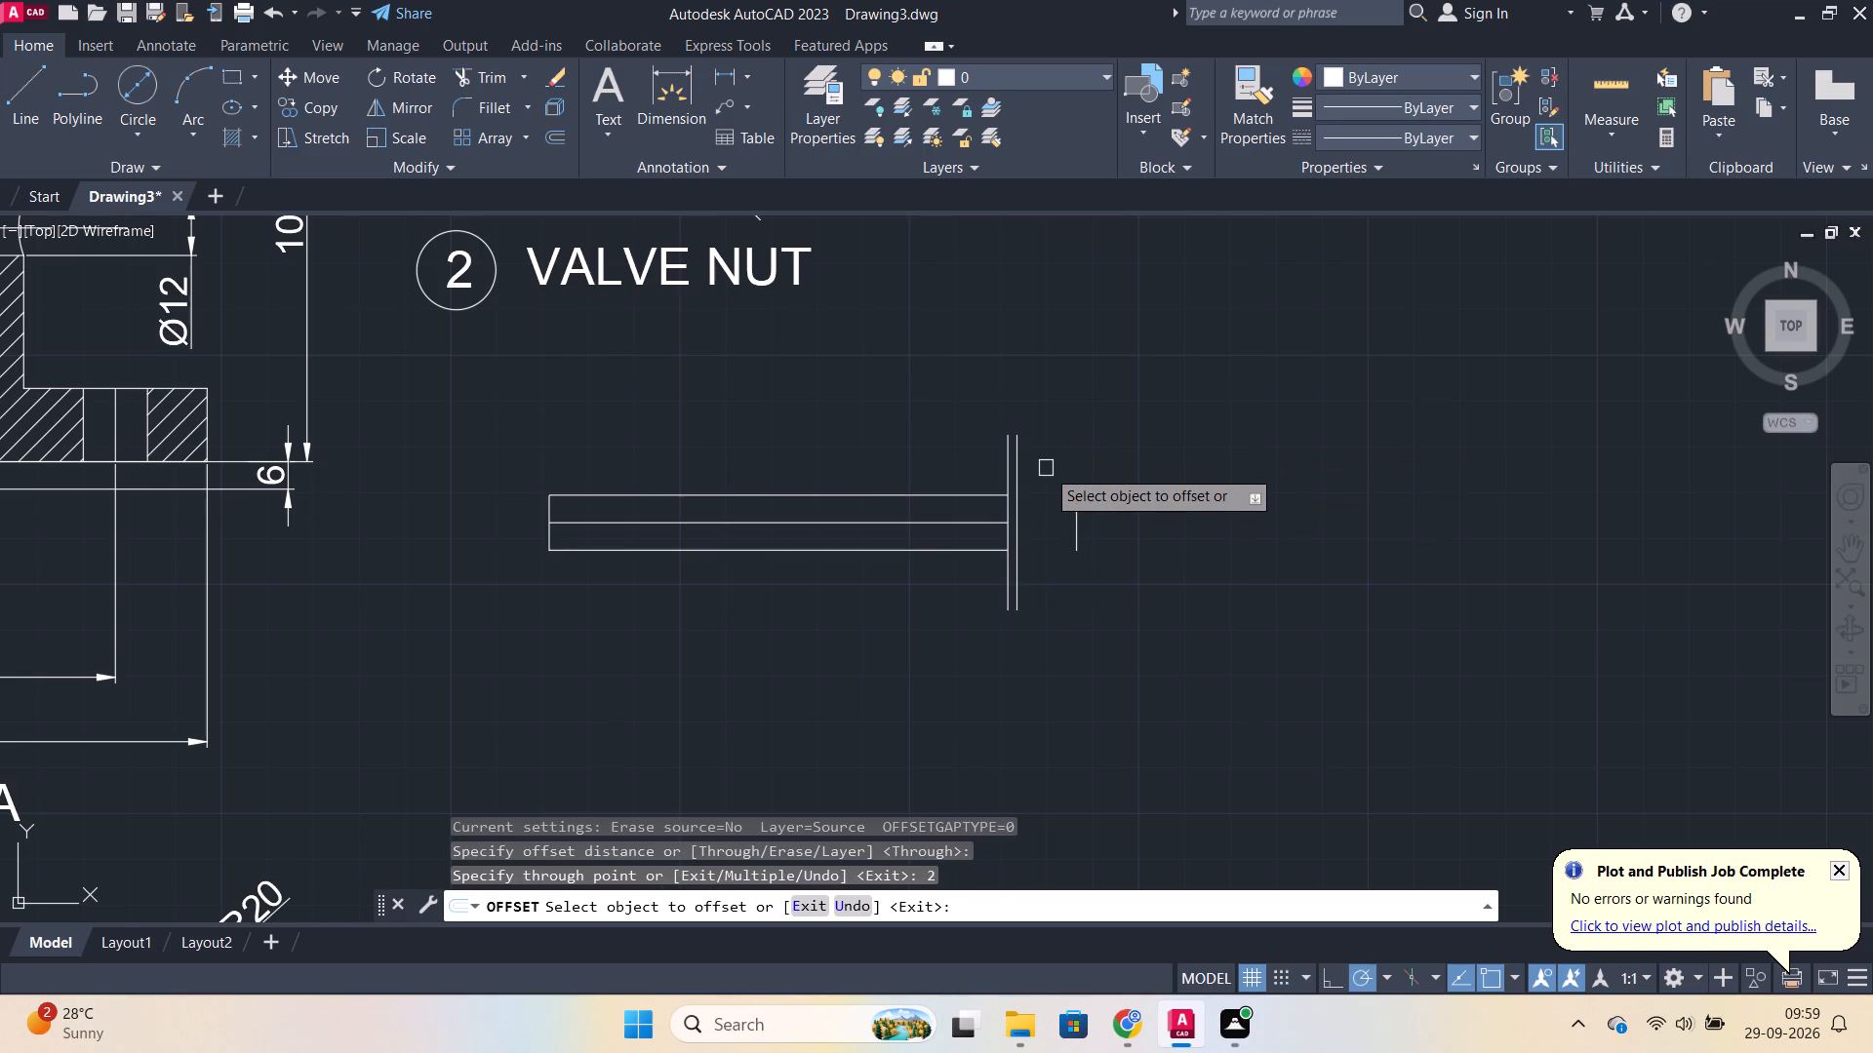
pyautogui.scroll(1, 1038, 444)
pyautogui.press('Escape')
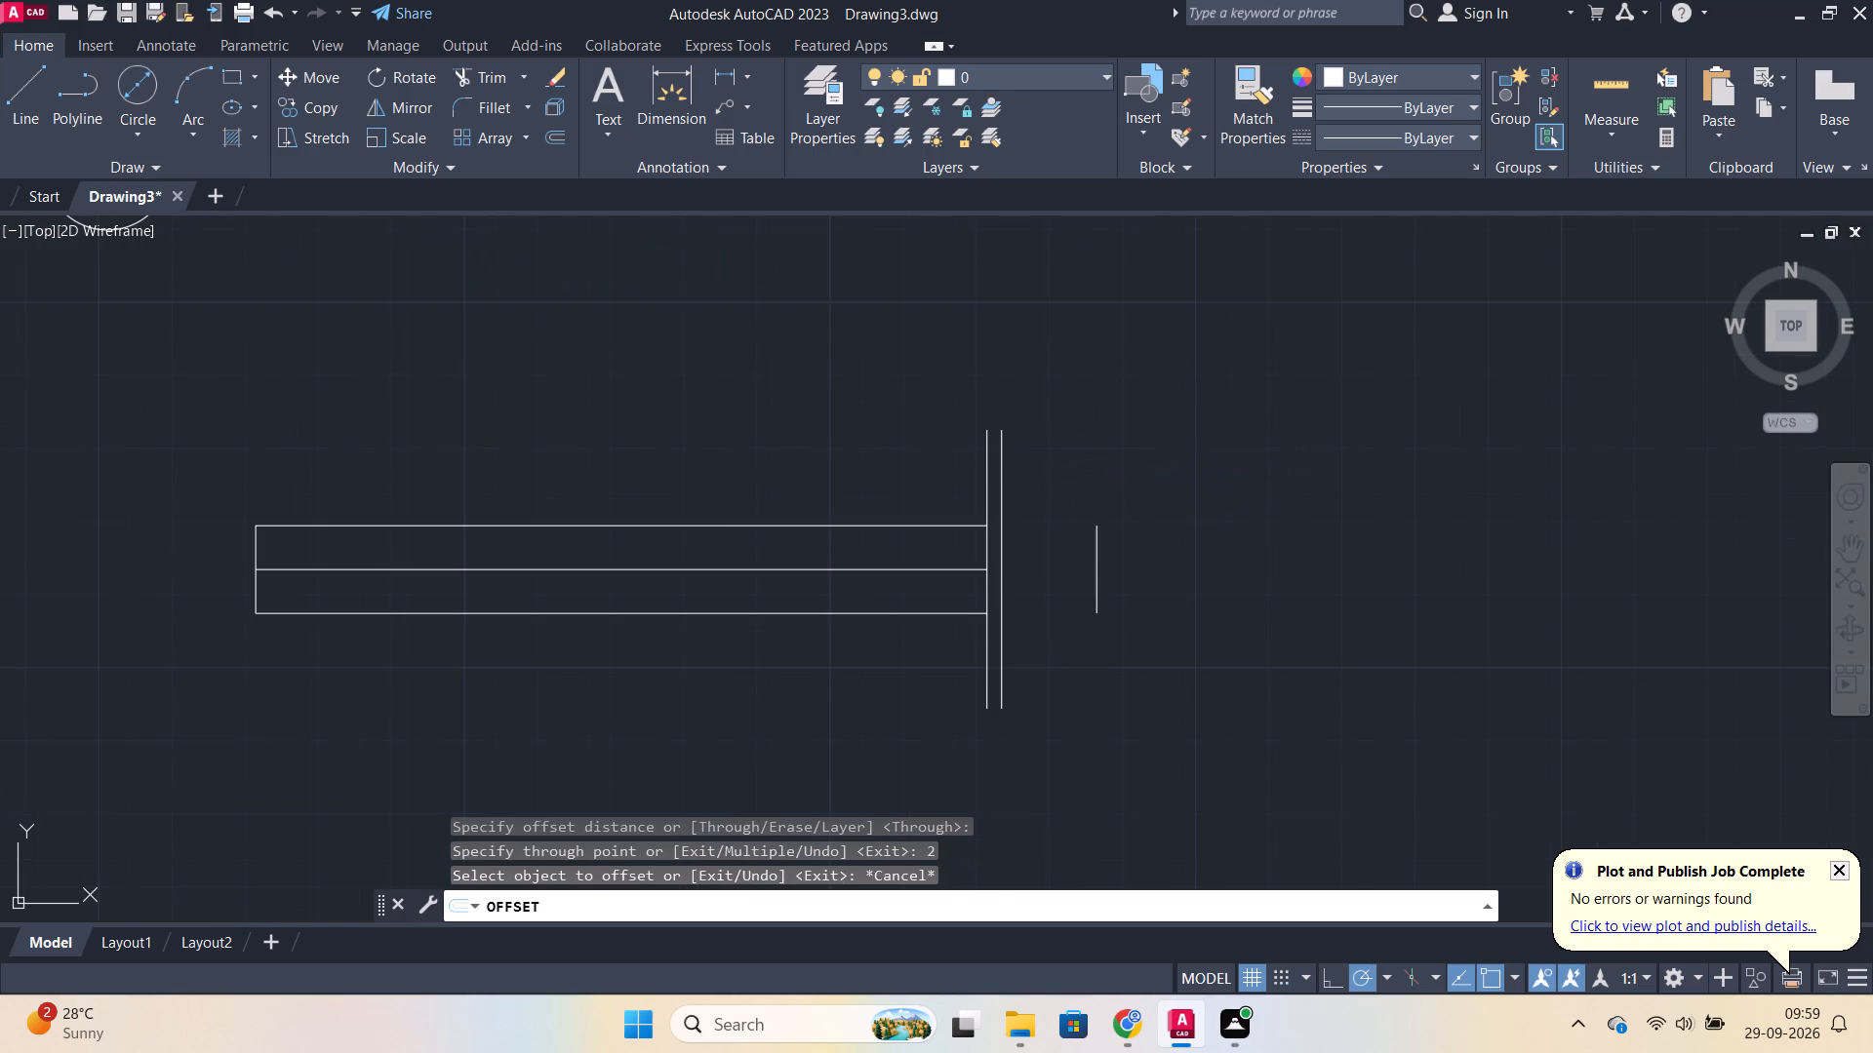
# Close the top and bottom of the narrow strip between the two tall vertical lines with short horizontal lines.
pyautogui.press('l')
pyautogui.press('Return')
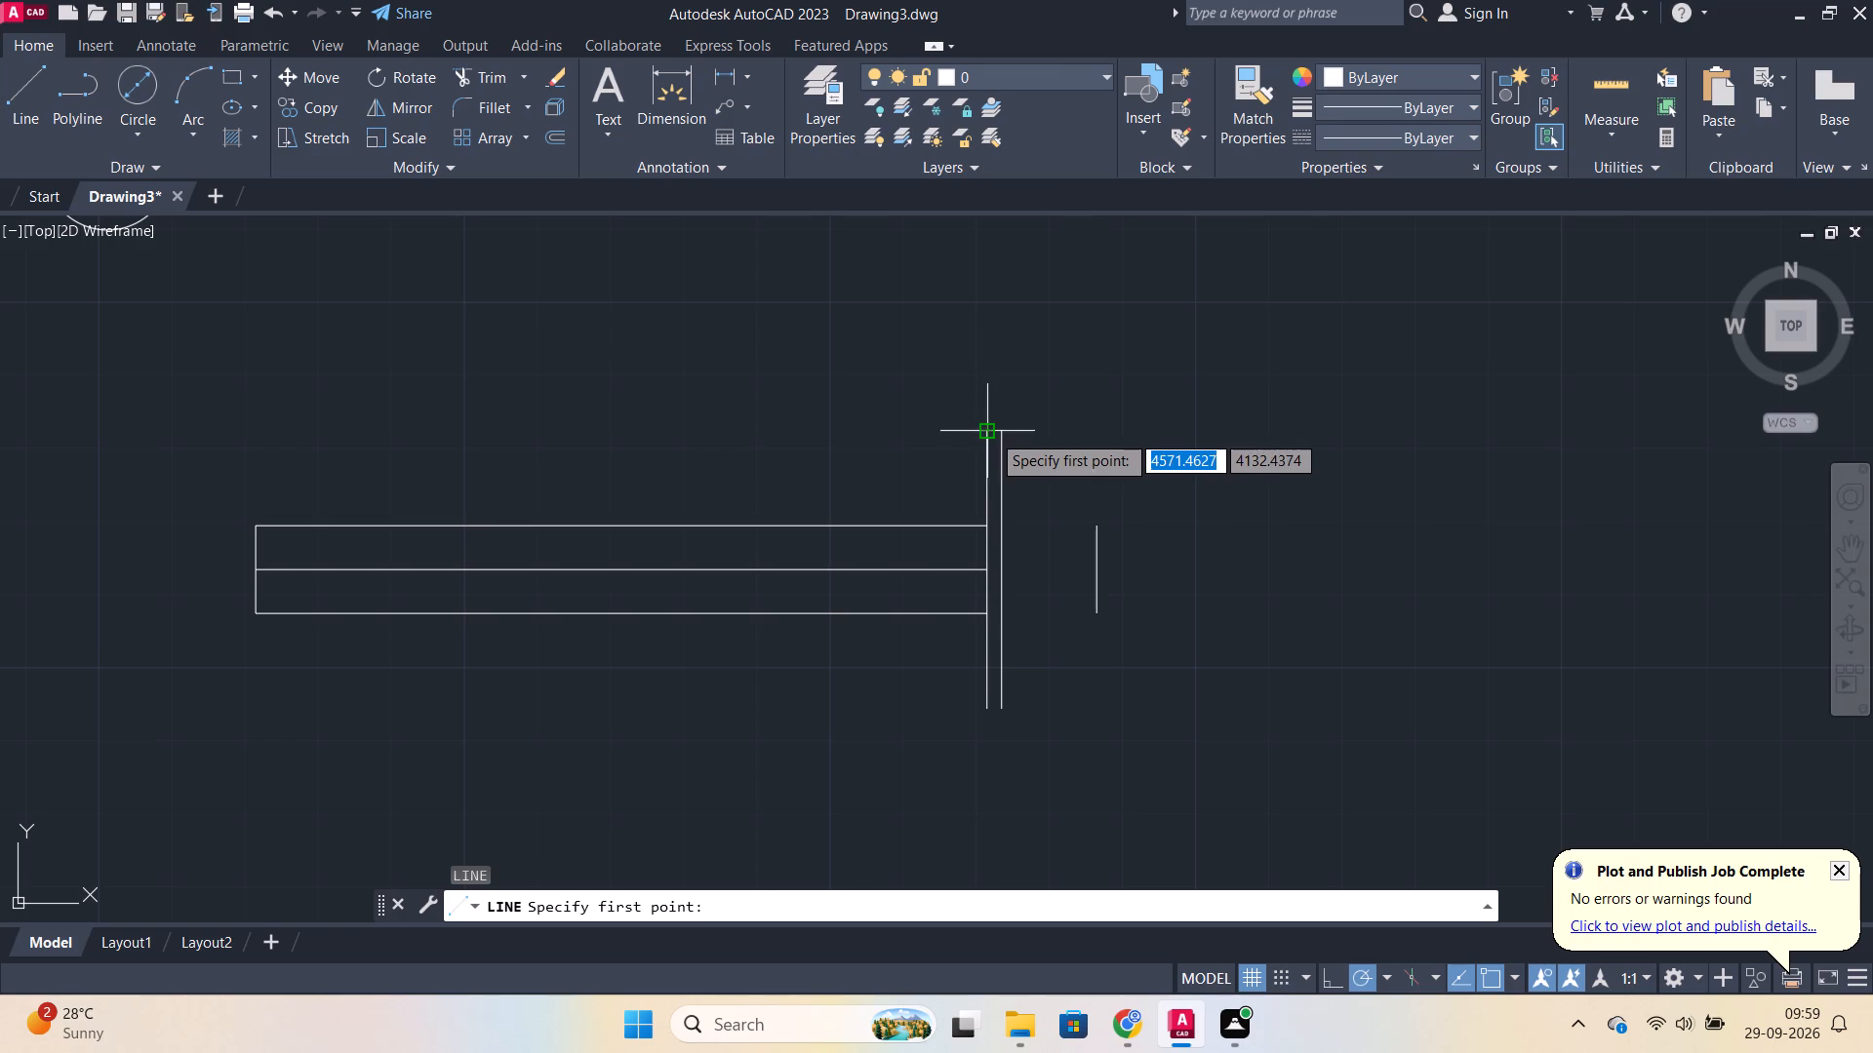
pyautogui.click(991, 433)
pyautogui.click(1006, 435)
pyautogui.press('Escape')
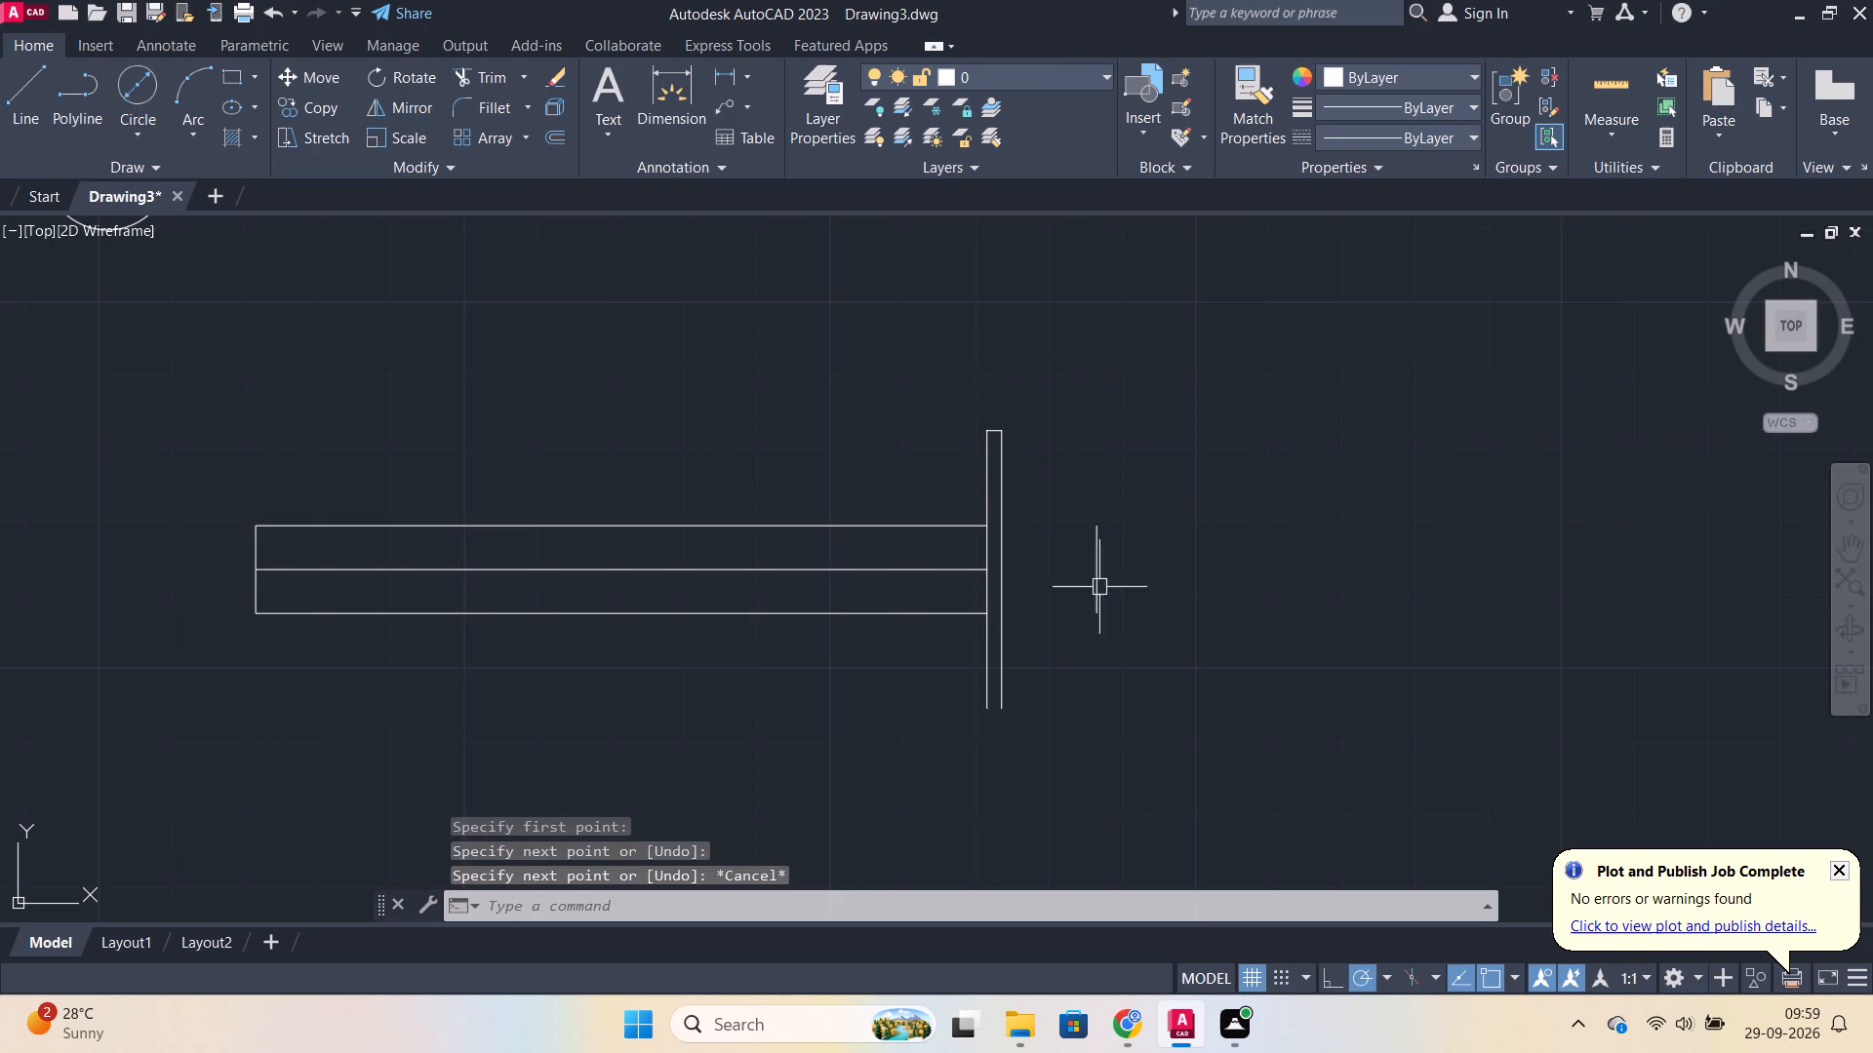
pyautogui.press('space')
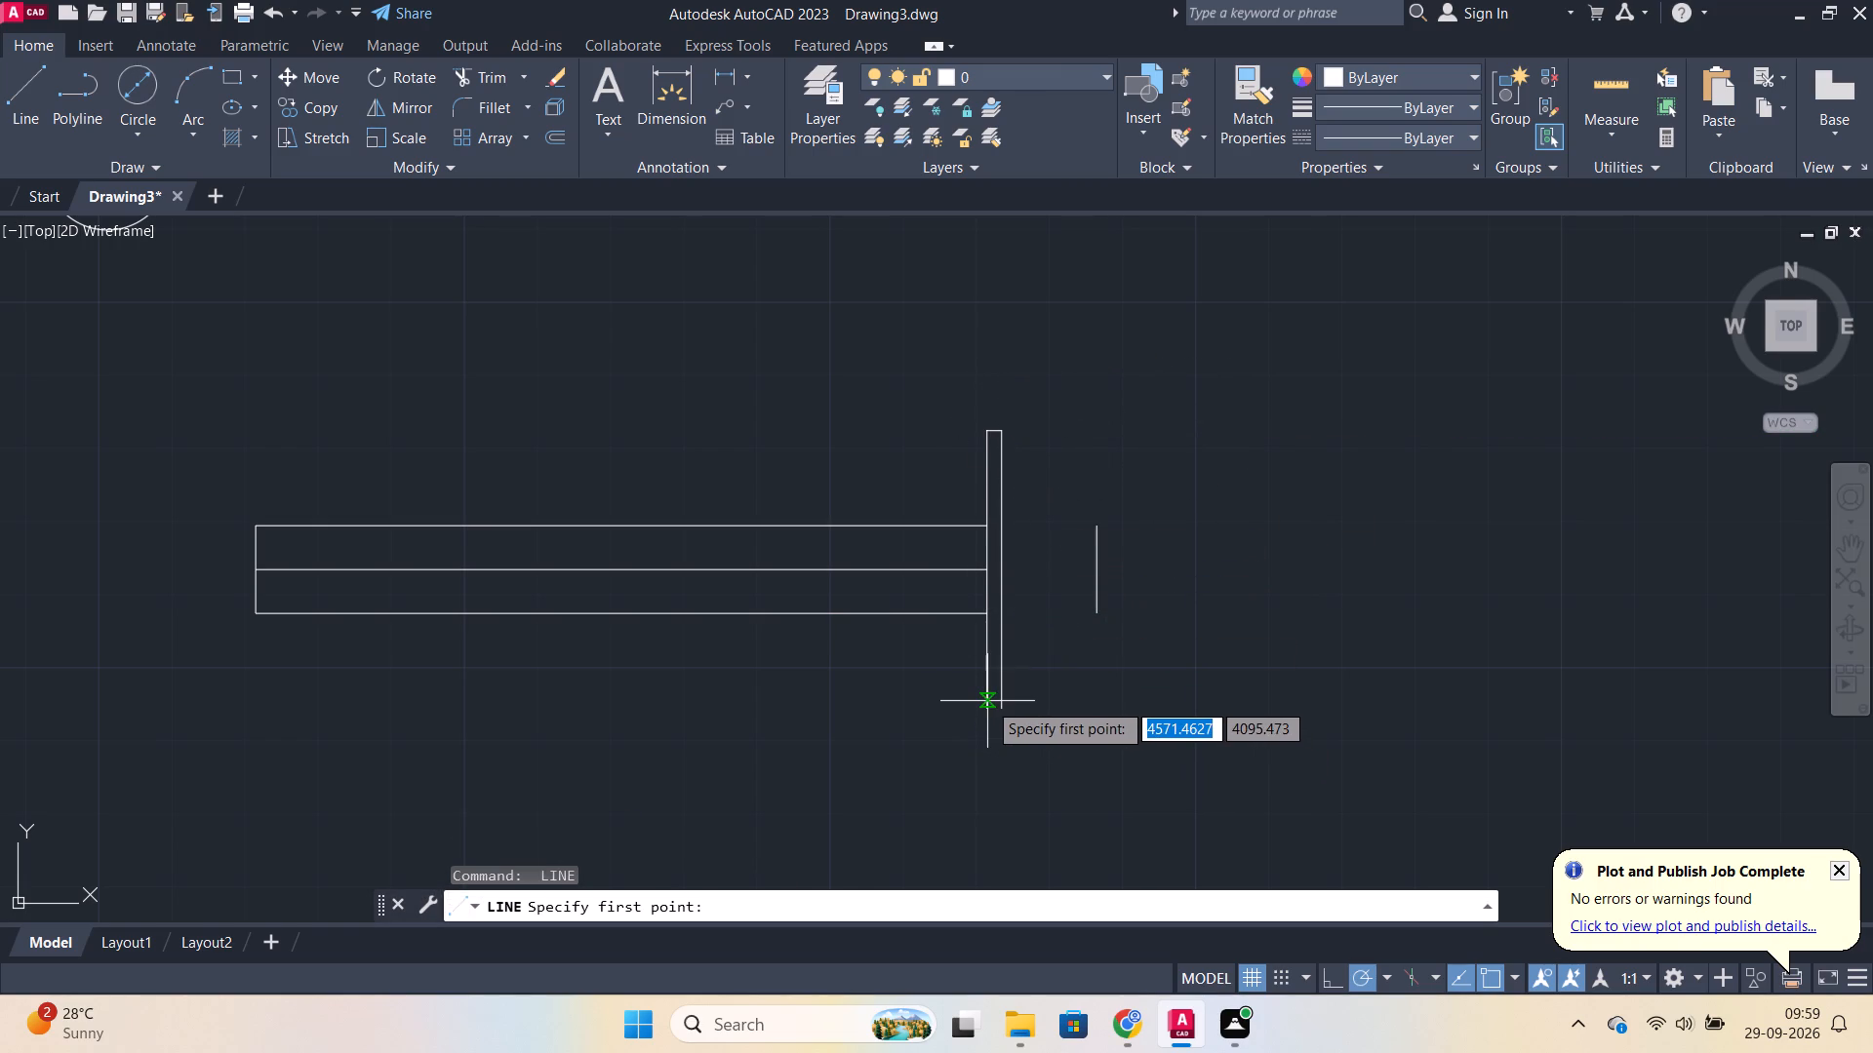
pyautogui.click(988, 710)
pyautogui.moveTo(1005, 710); pyautogui.dragTo(1017, 710)
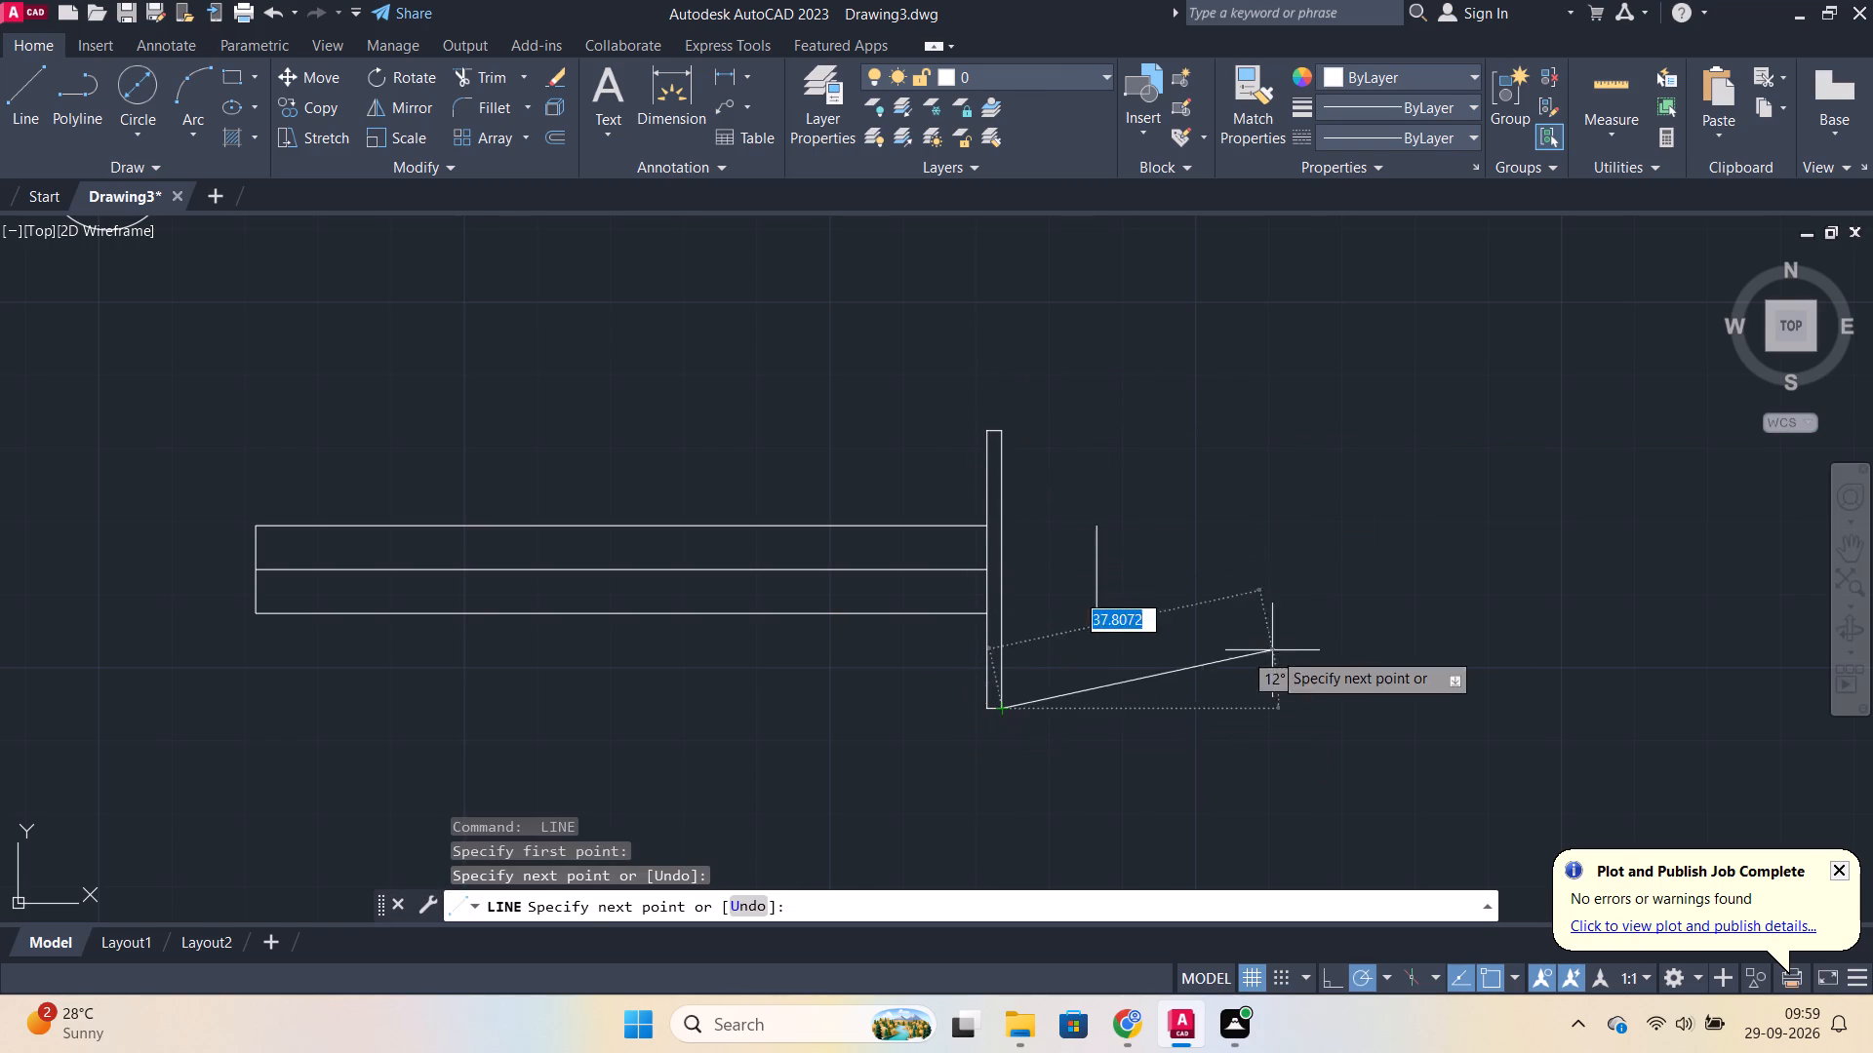
# Draw sloping lines joining the strip's outer bottom and top corners to the matching ends of the short vertical line, forming a tapered head.
pyautogui.scroll(2, 1082, 624)
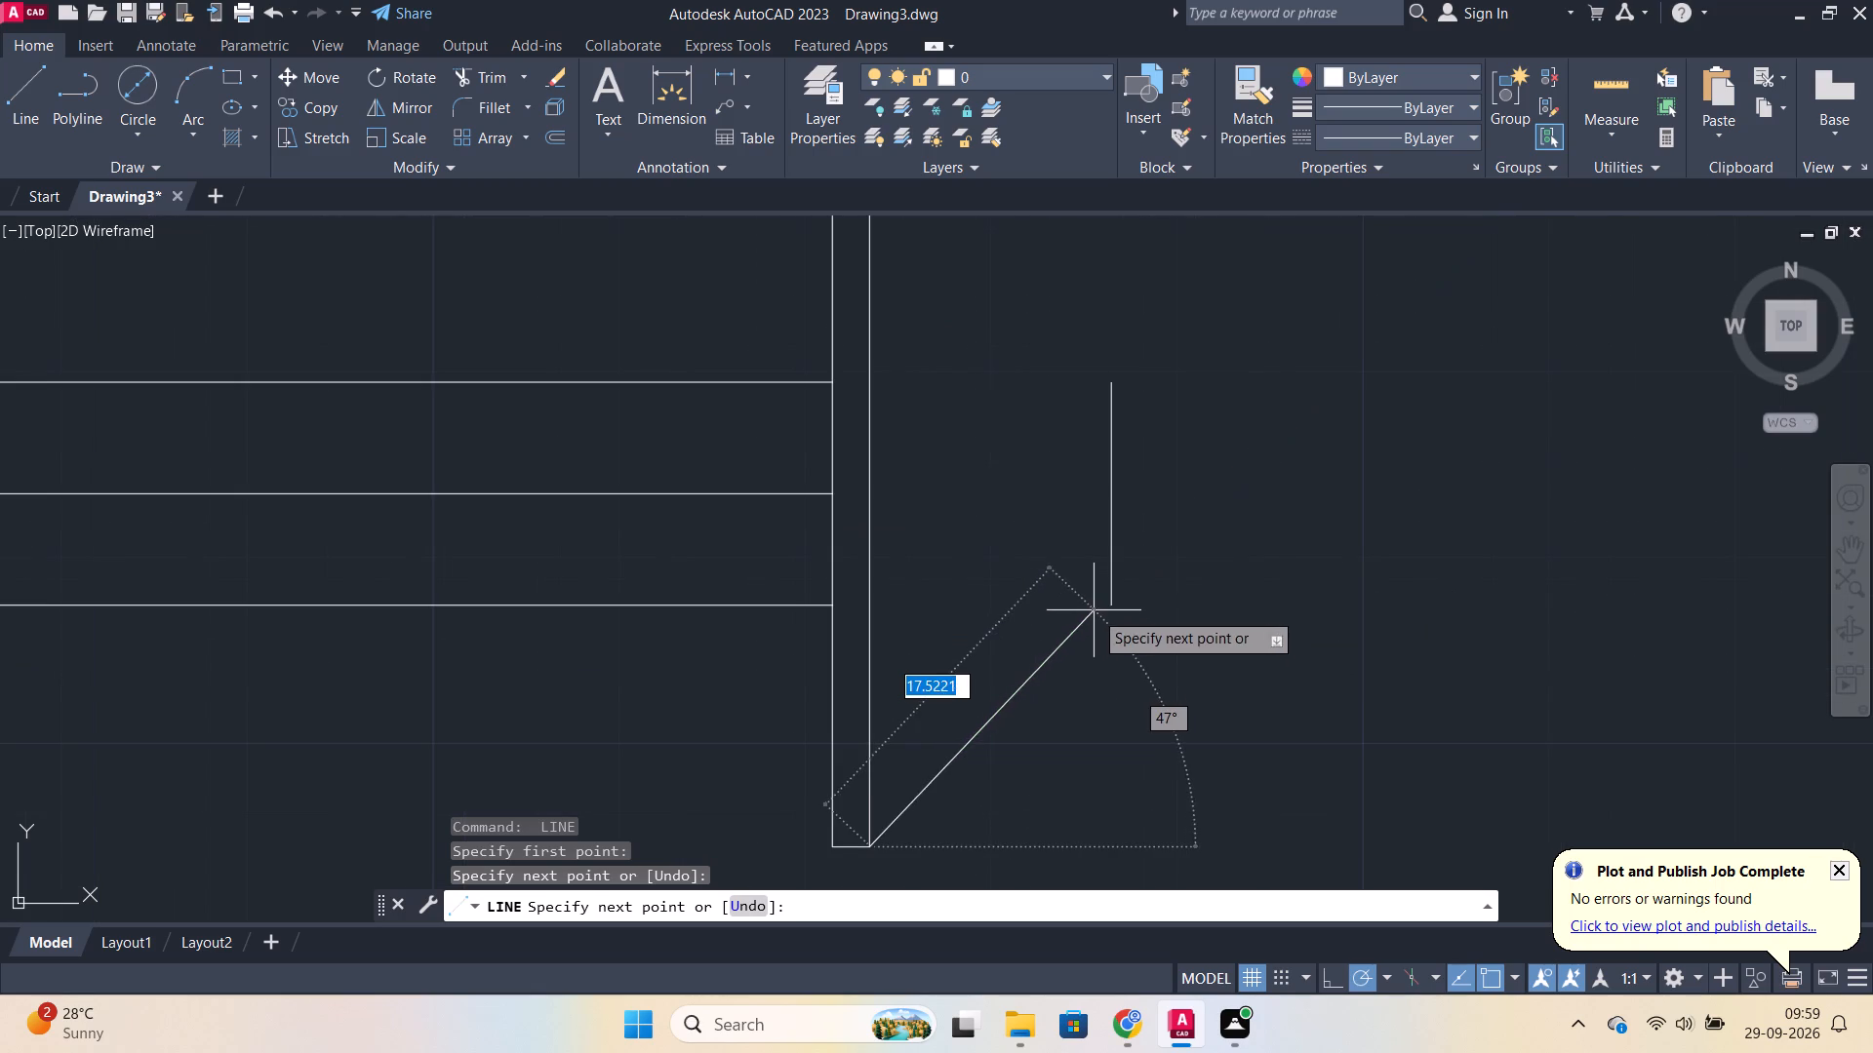
pyautogui.click(1113, 605)
pyautogui.press('Escape')
pyautogui.press('space')
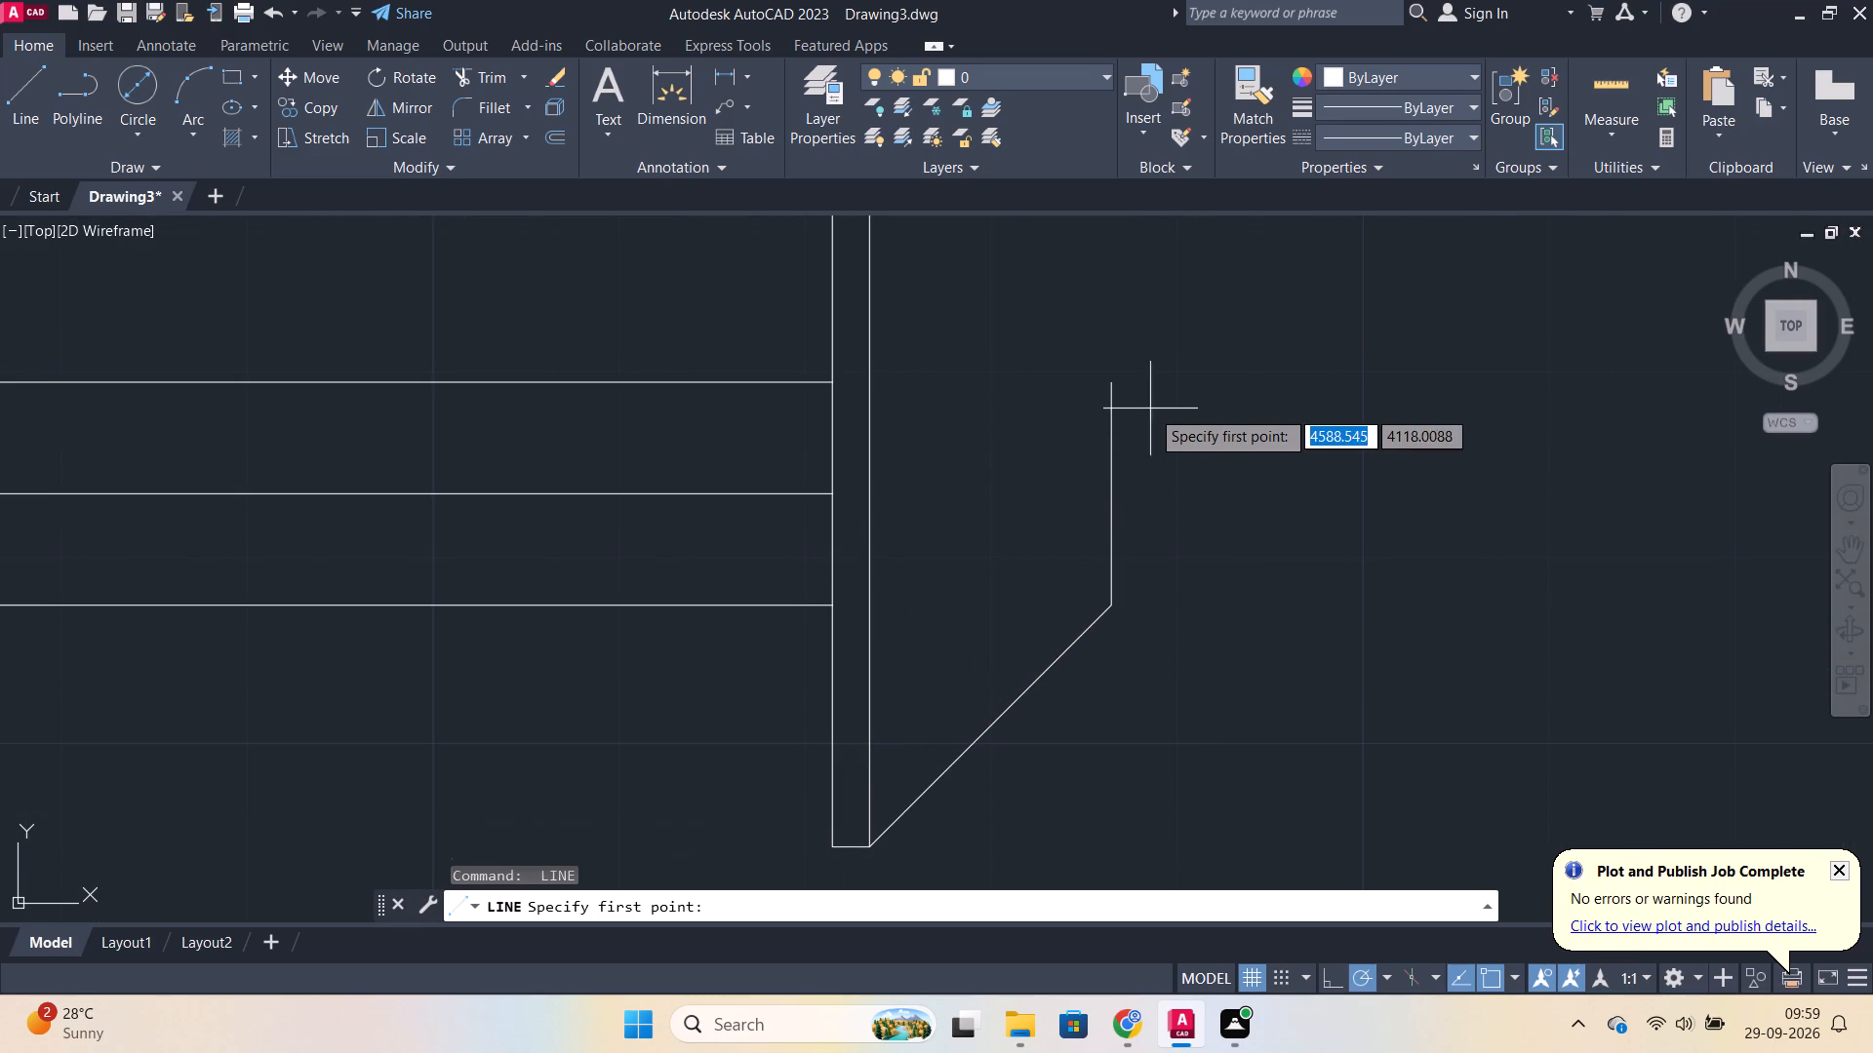
pyautogui.scroll(-3, 1150, 409)
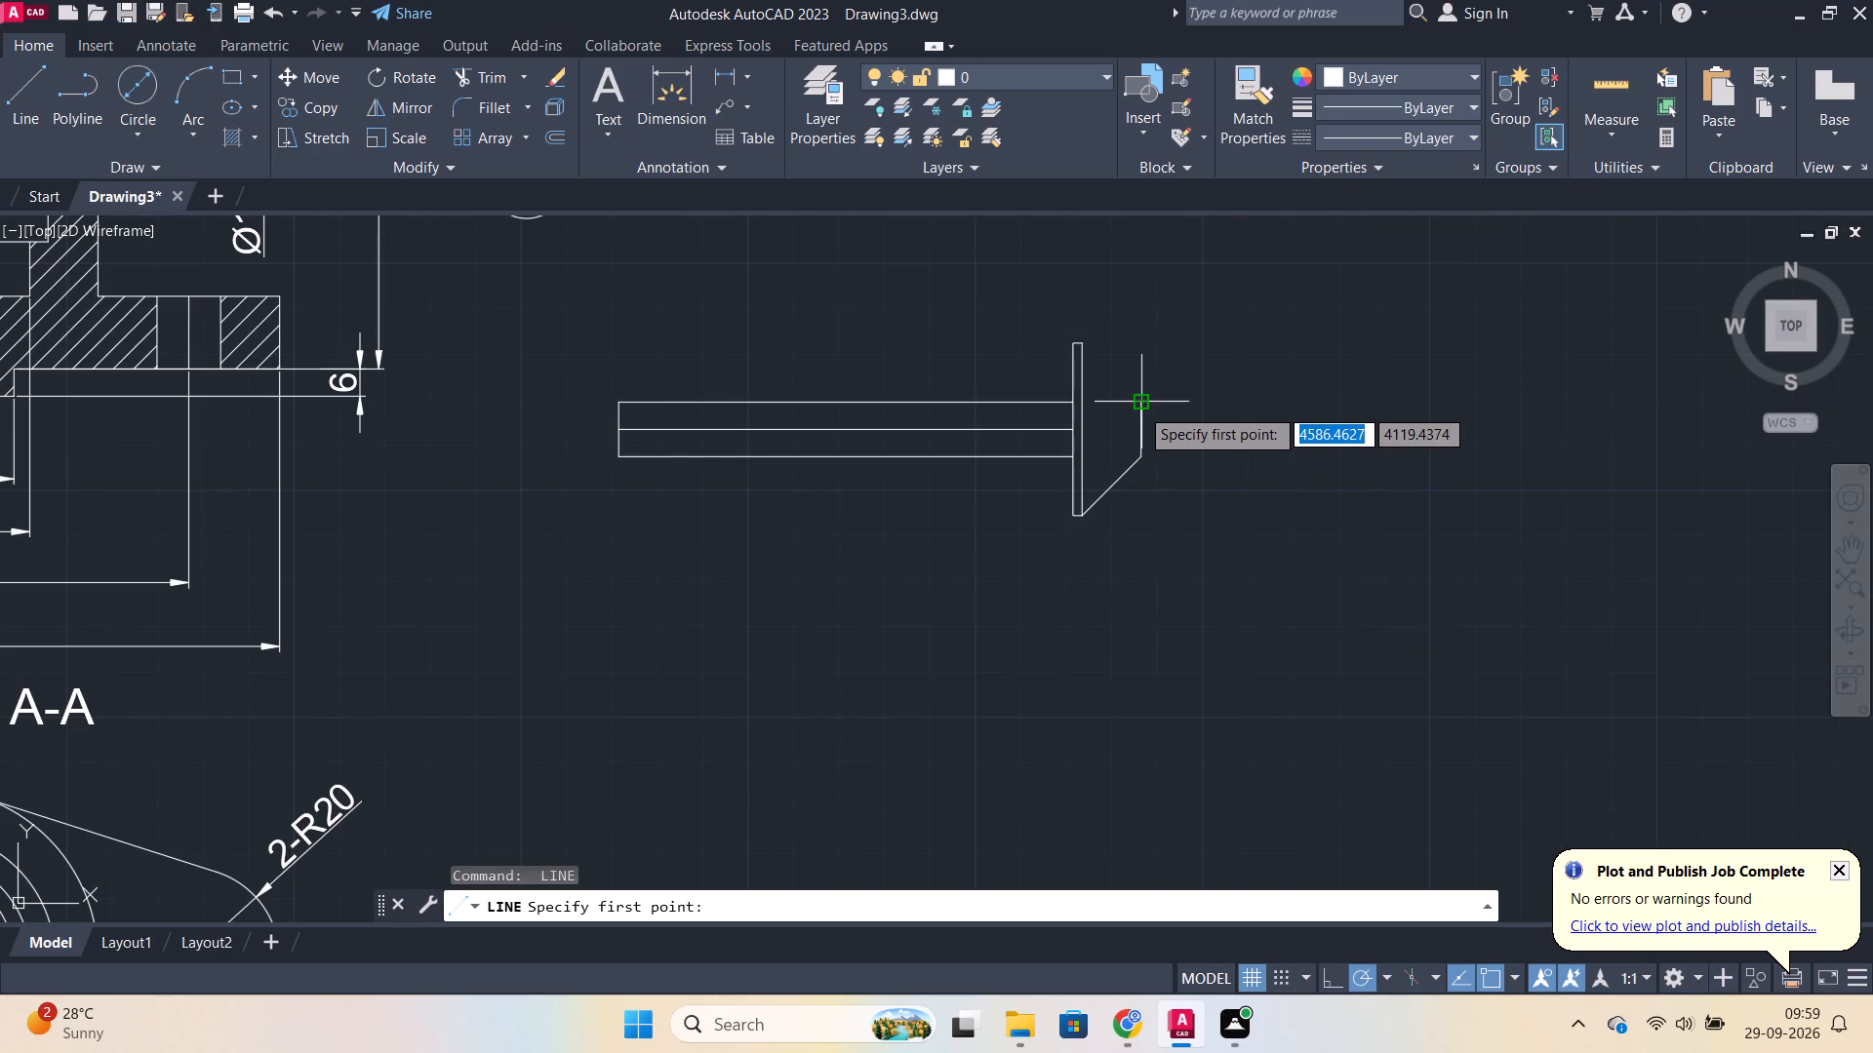
pyautogui.click(1139, 407)
pyautogui.scroll(3, 1087, 357)
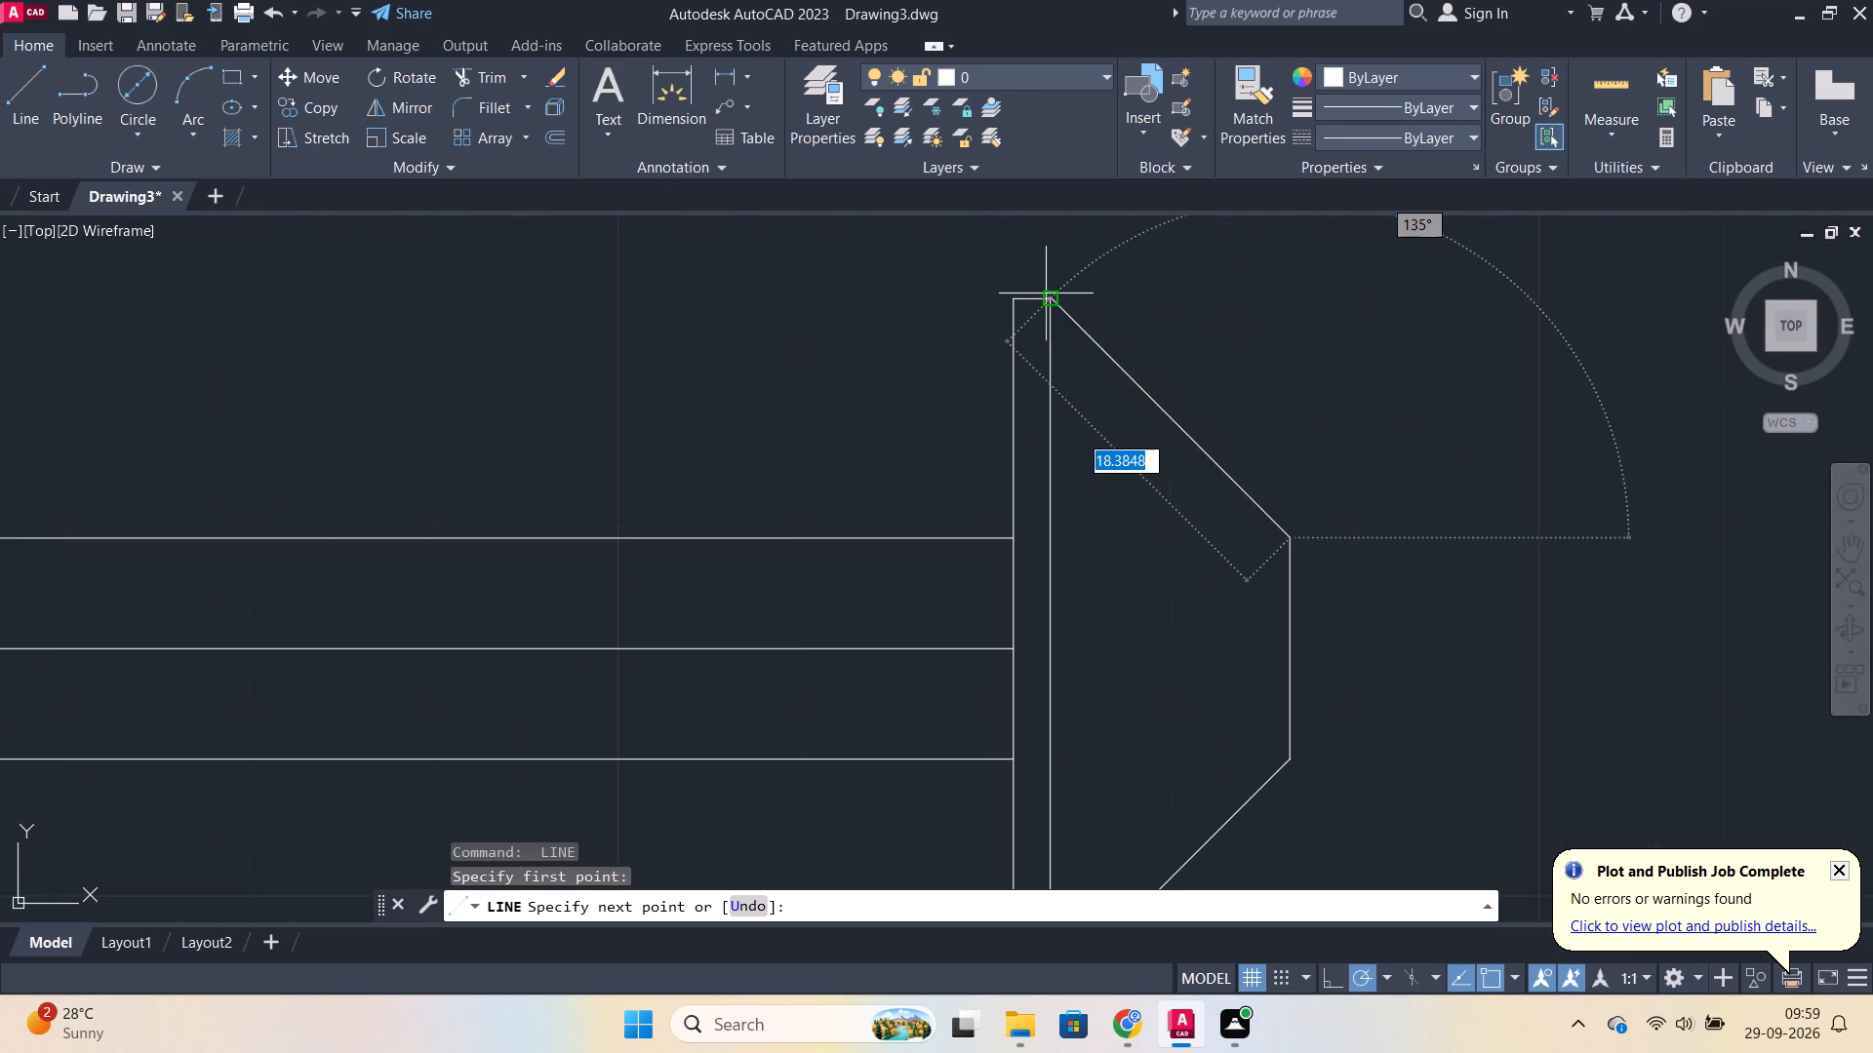
pyautogui.click(1053, 300)
pyautogui.press('Escape')
pyautogui.scroll(-2, 1444, 361)
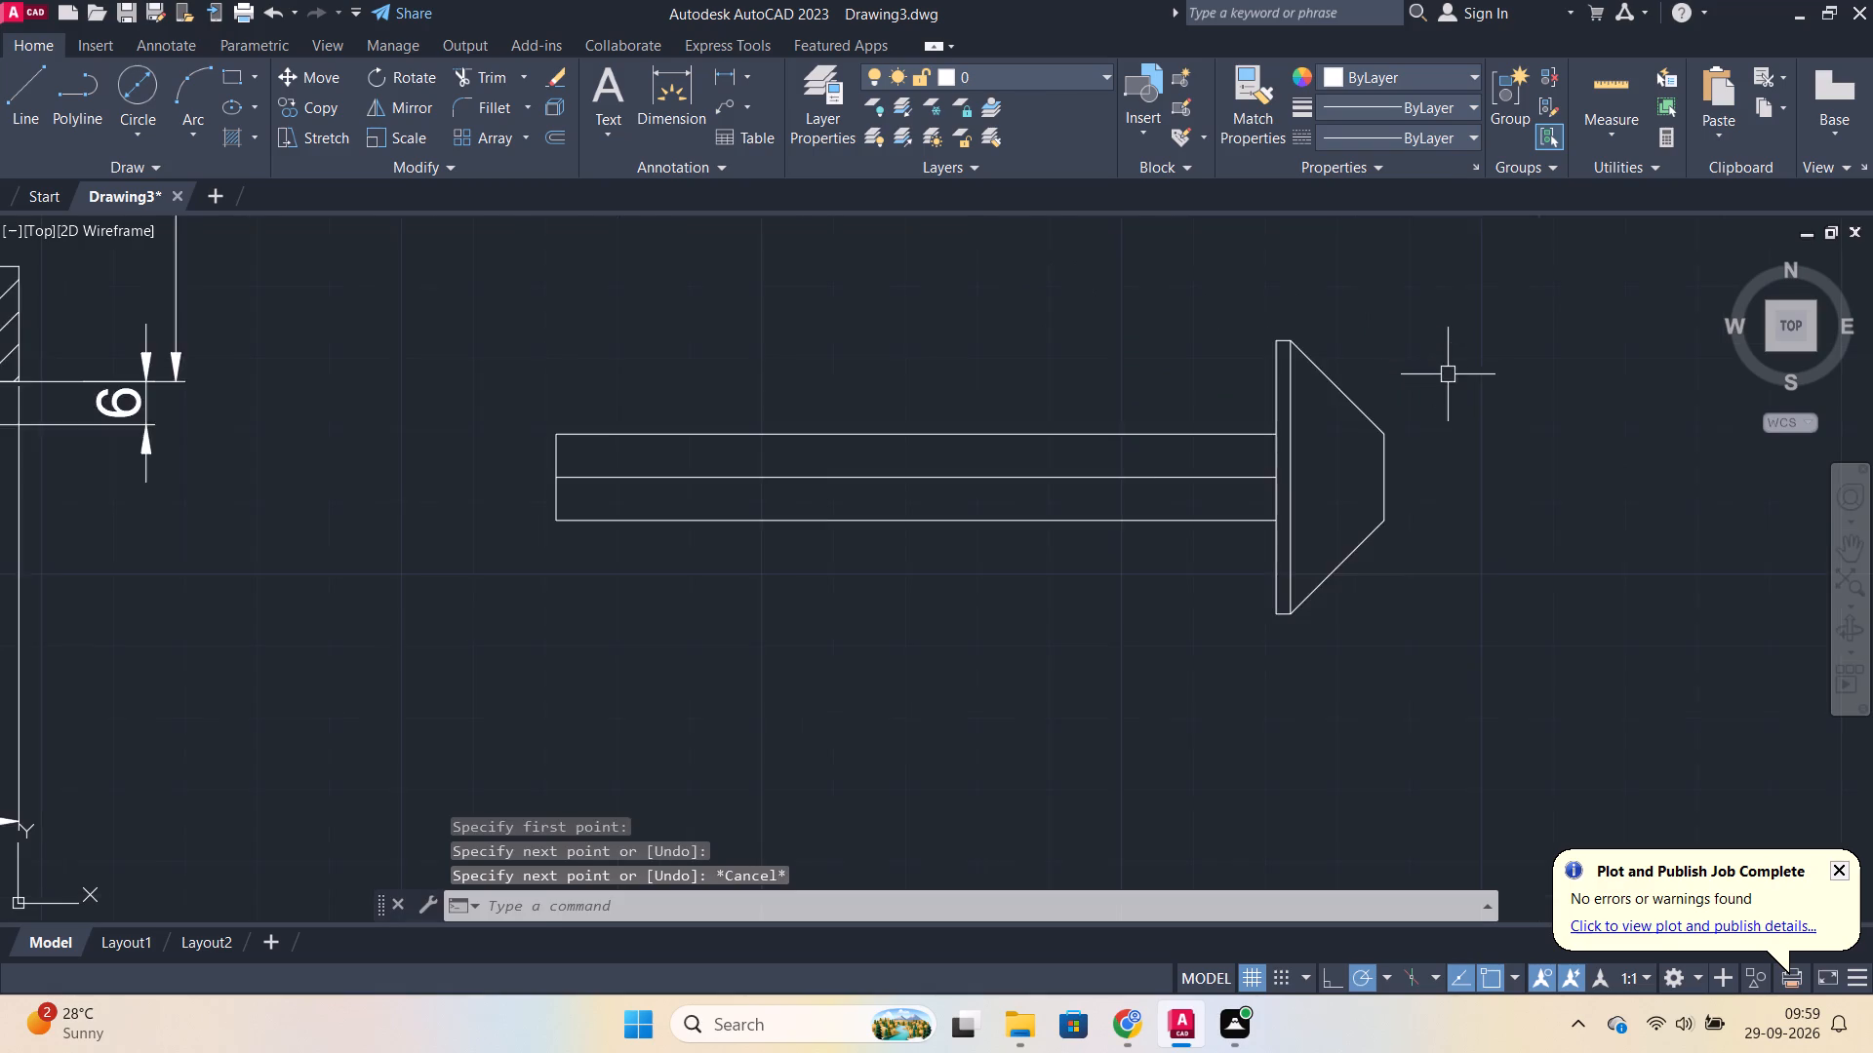
# Erase the middle horizontal line running along the bar.
pyautogui.scroll(-1, 1448, 374)
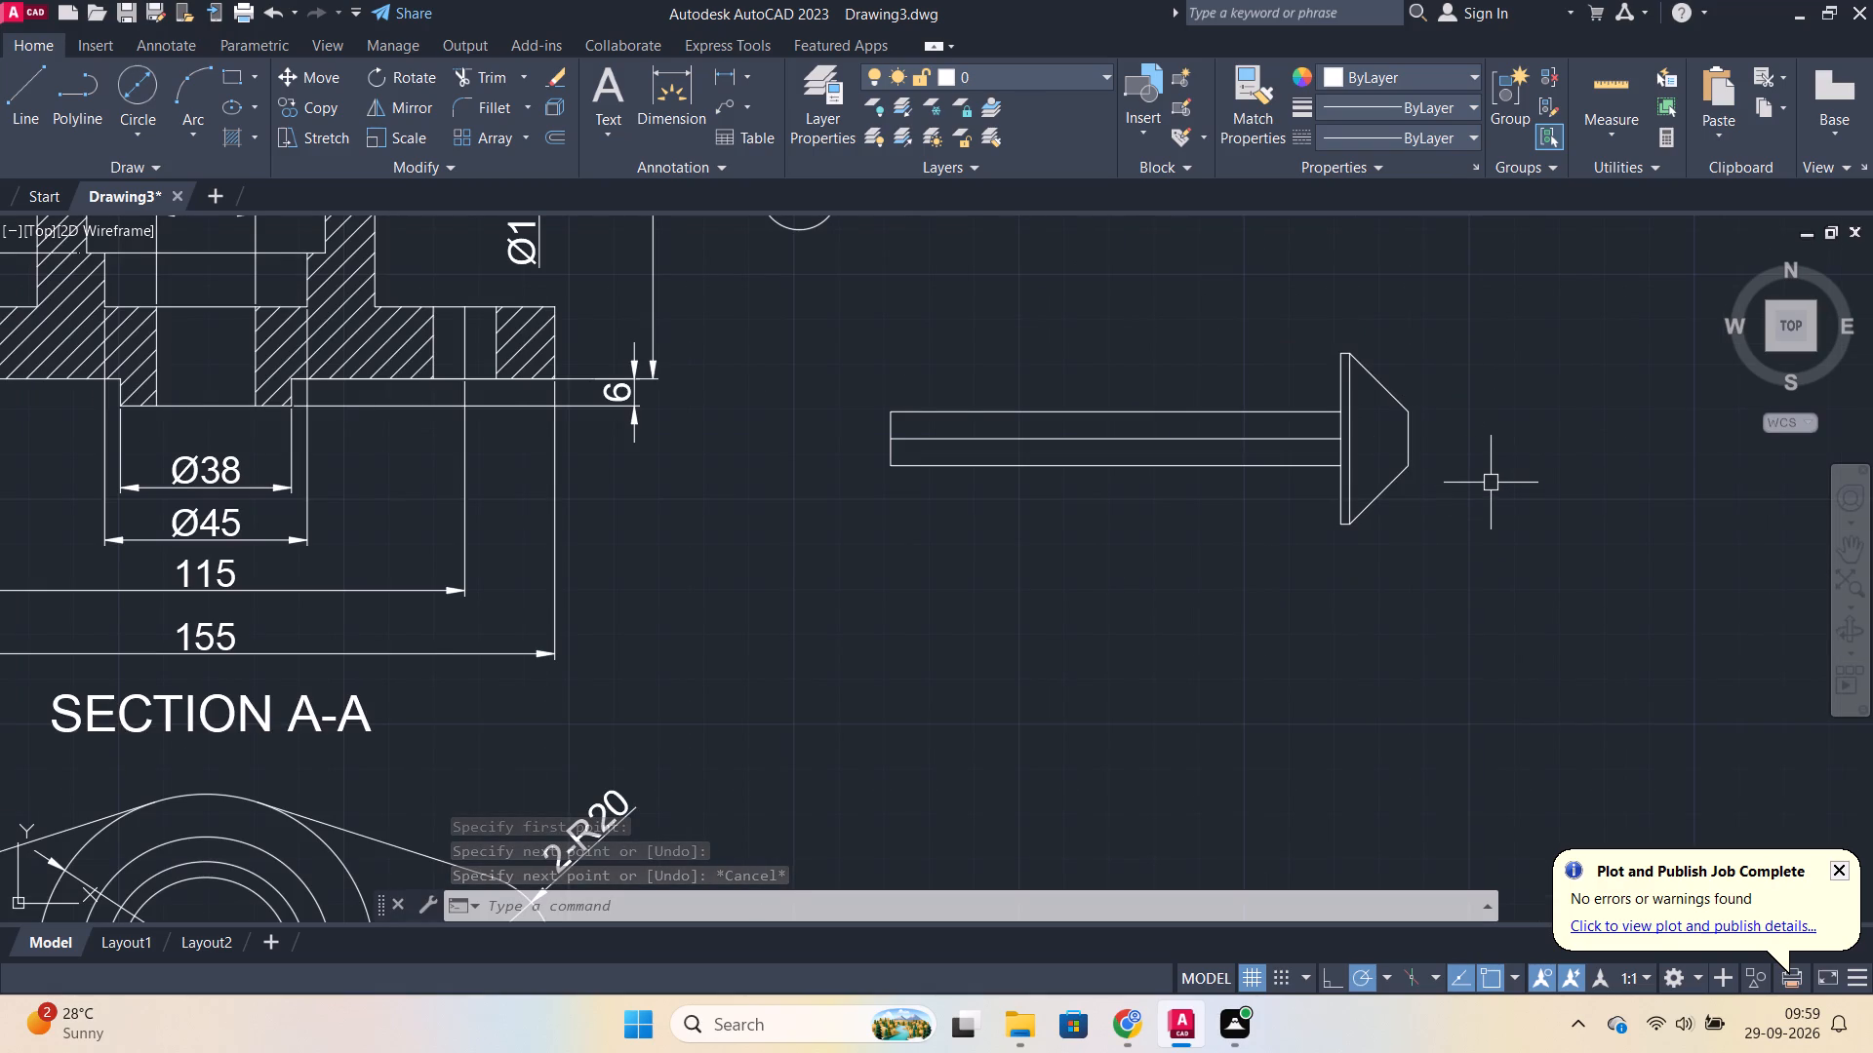
pyautogui.click(1219, 436)
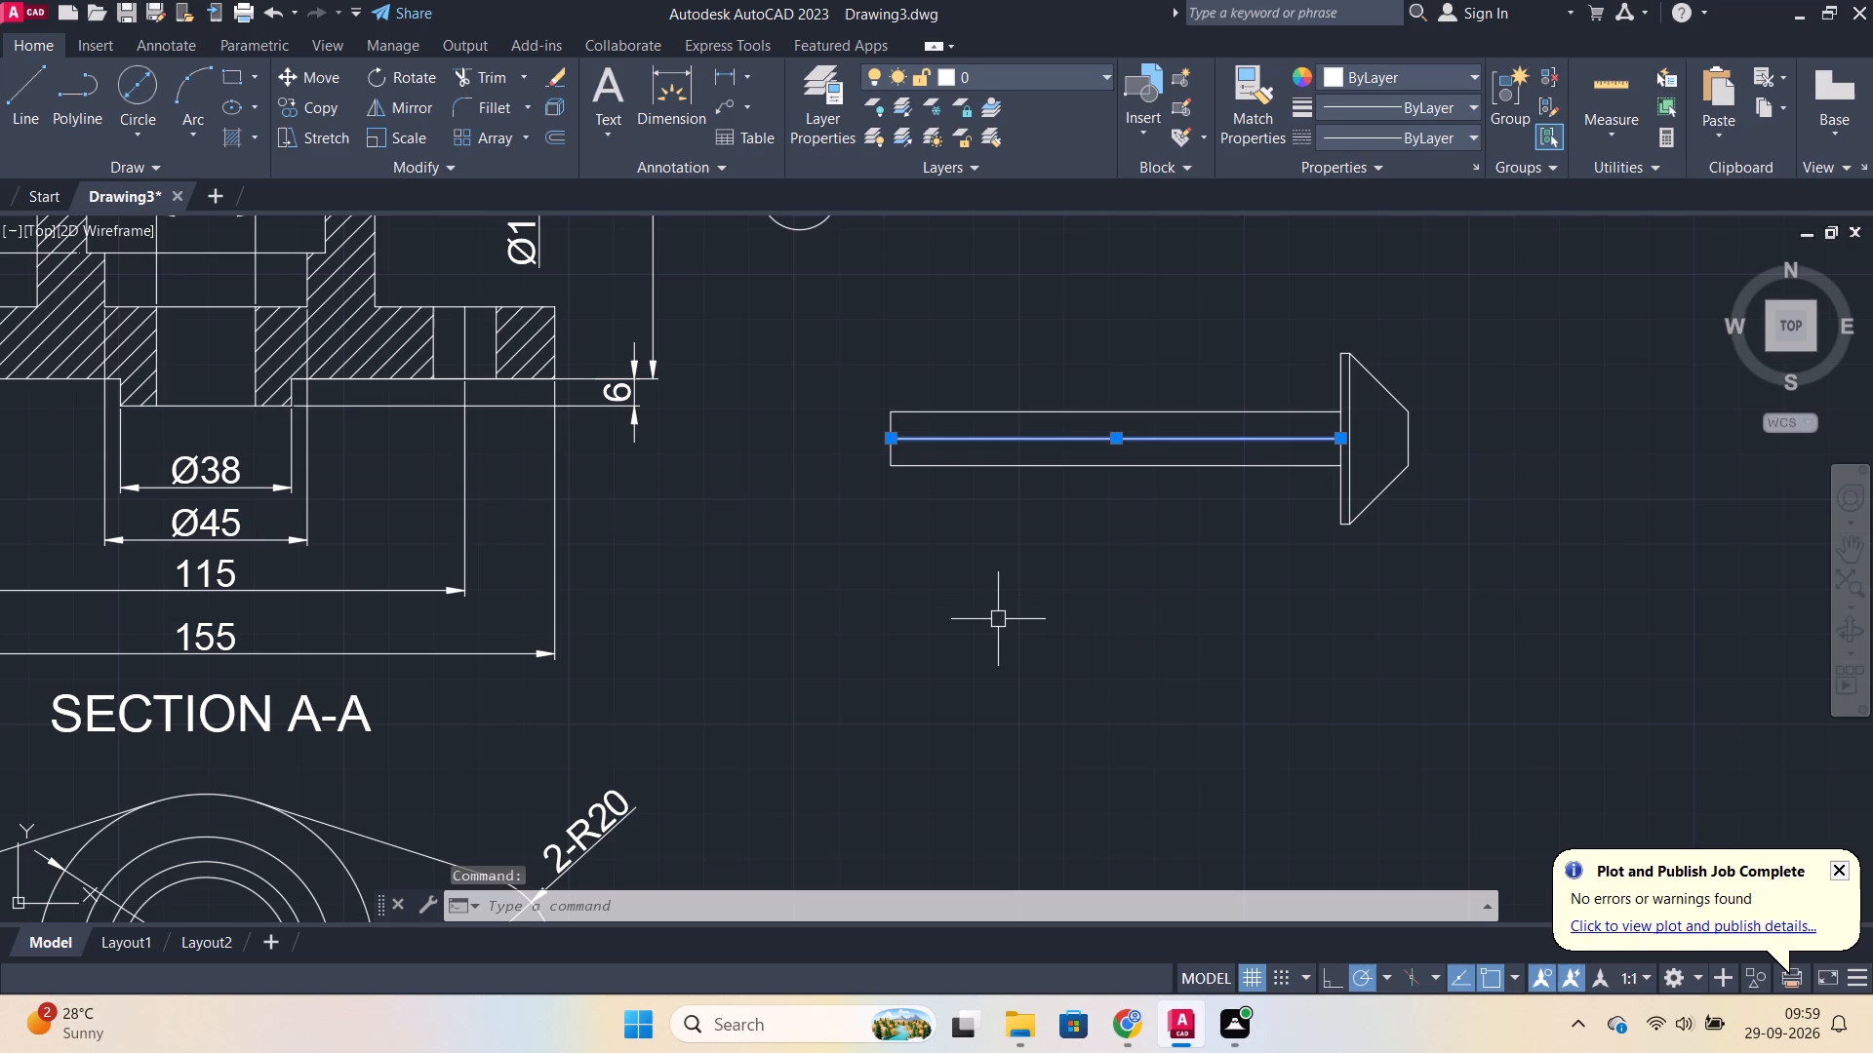
pyautogui.press('e')
pyautogui.press('Return')
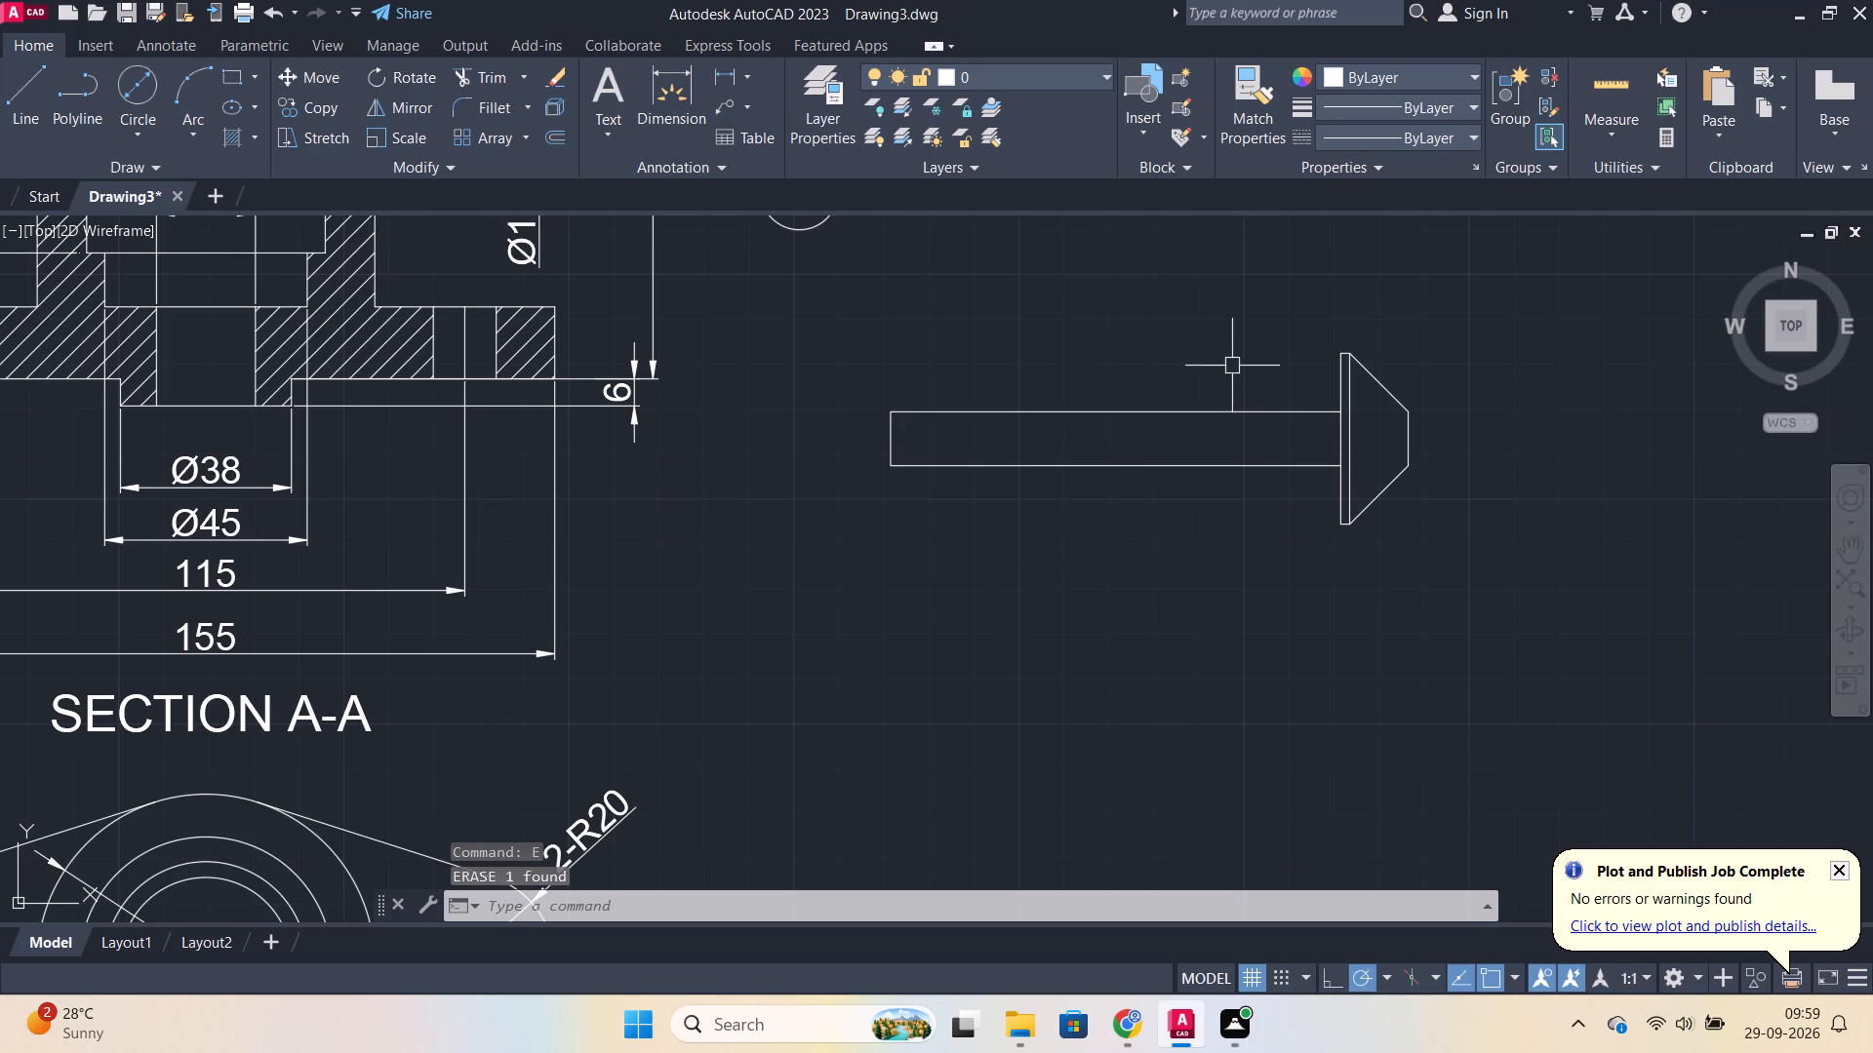
# Dimension the bar's thickness beside its left end and add a diameter symbol in front of the value.
pyautogui.click(720, 63)
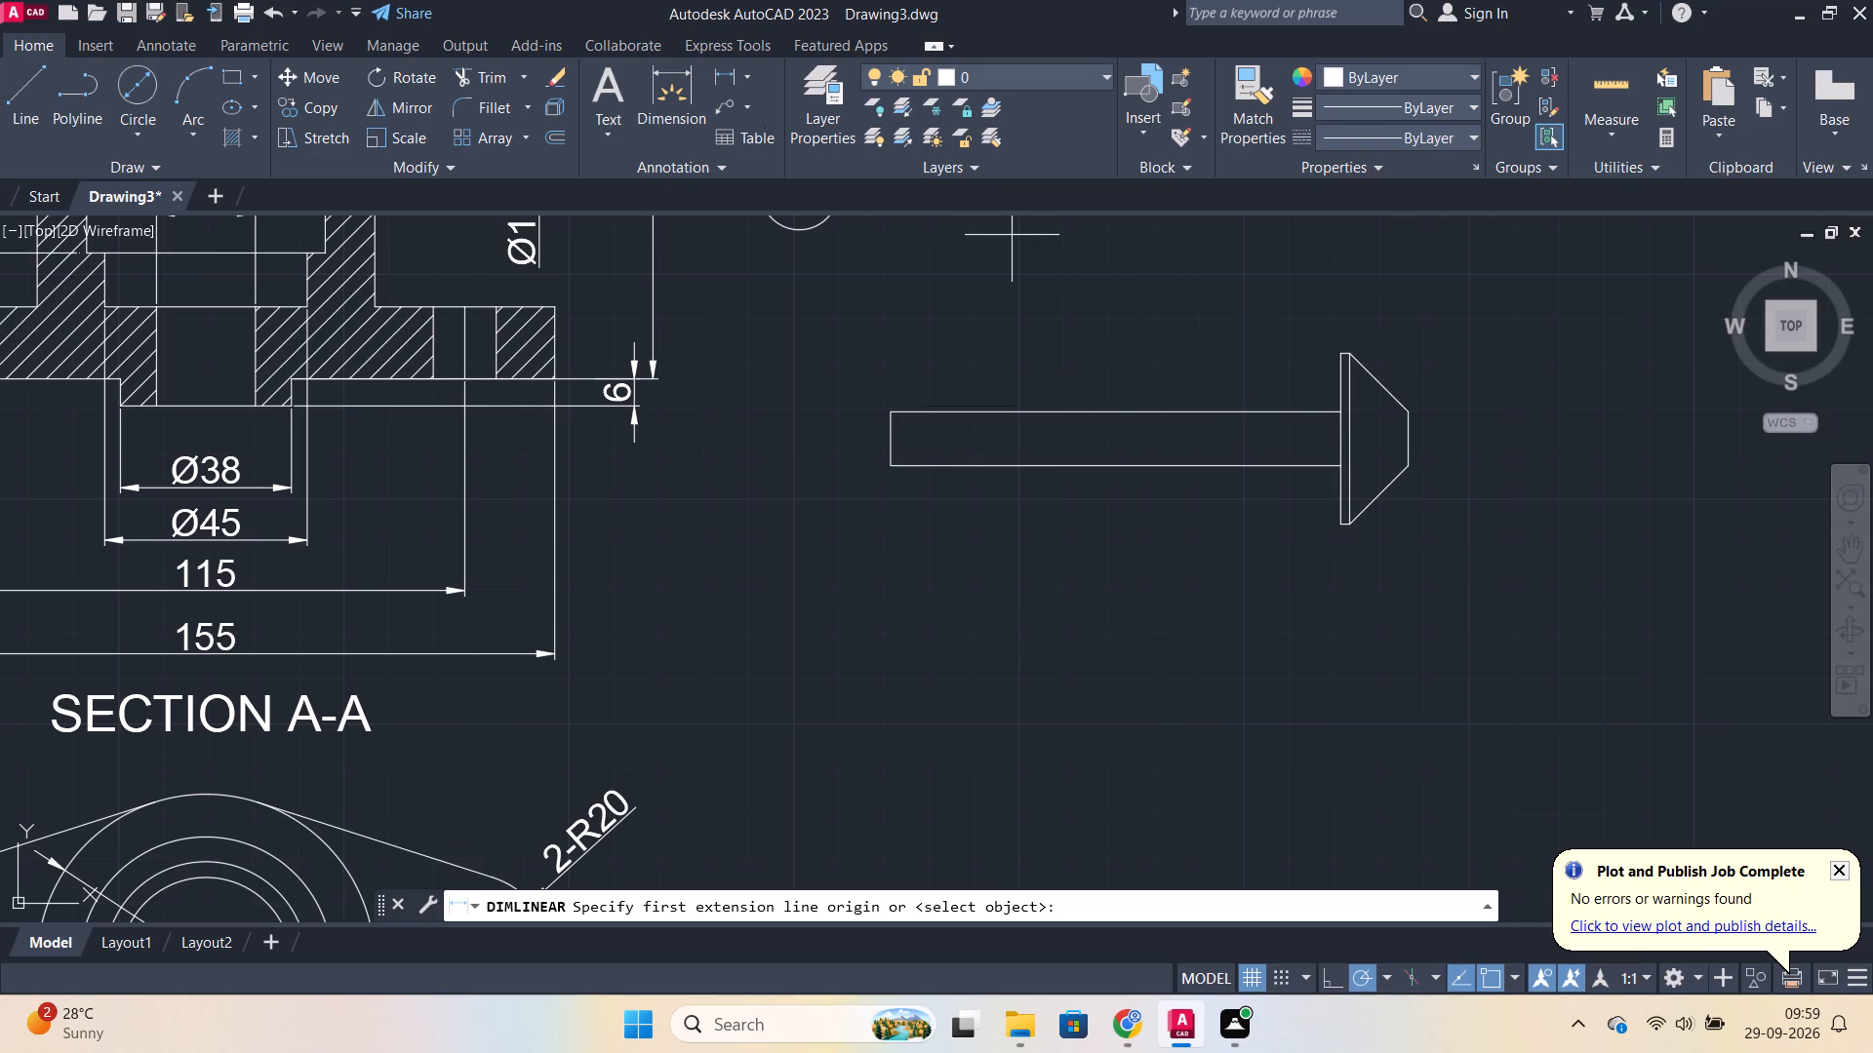
pyautogui.click(893, 416)
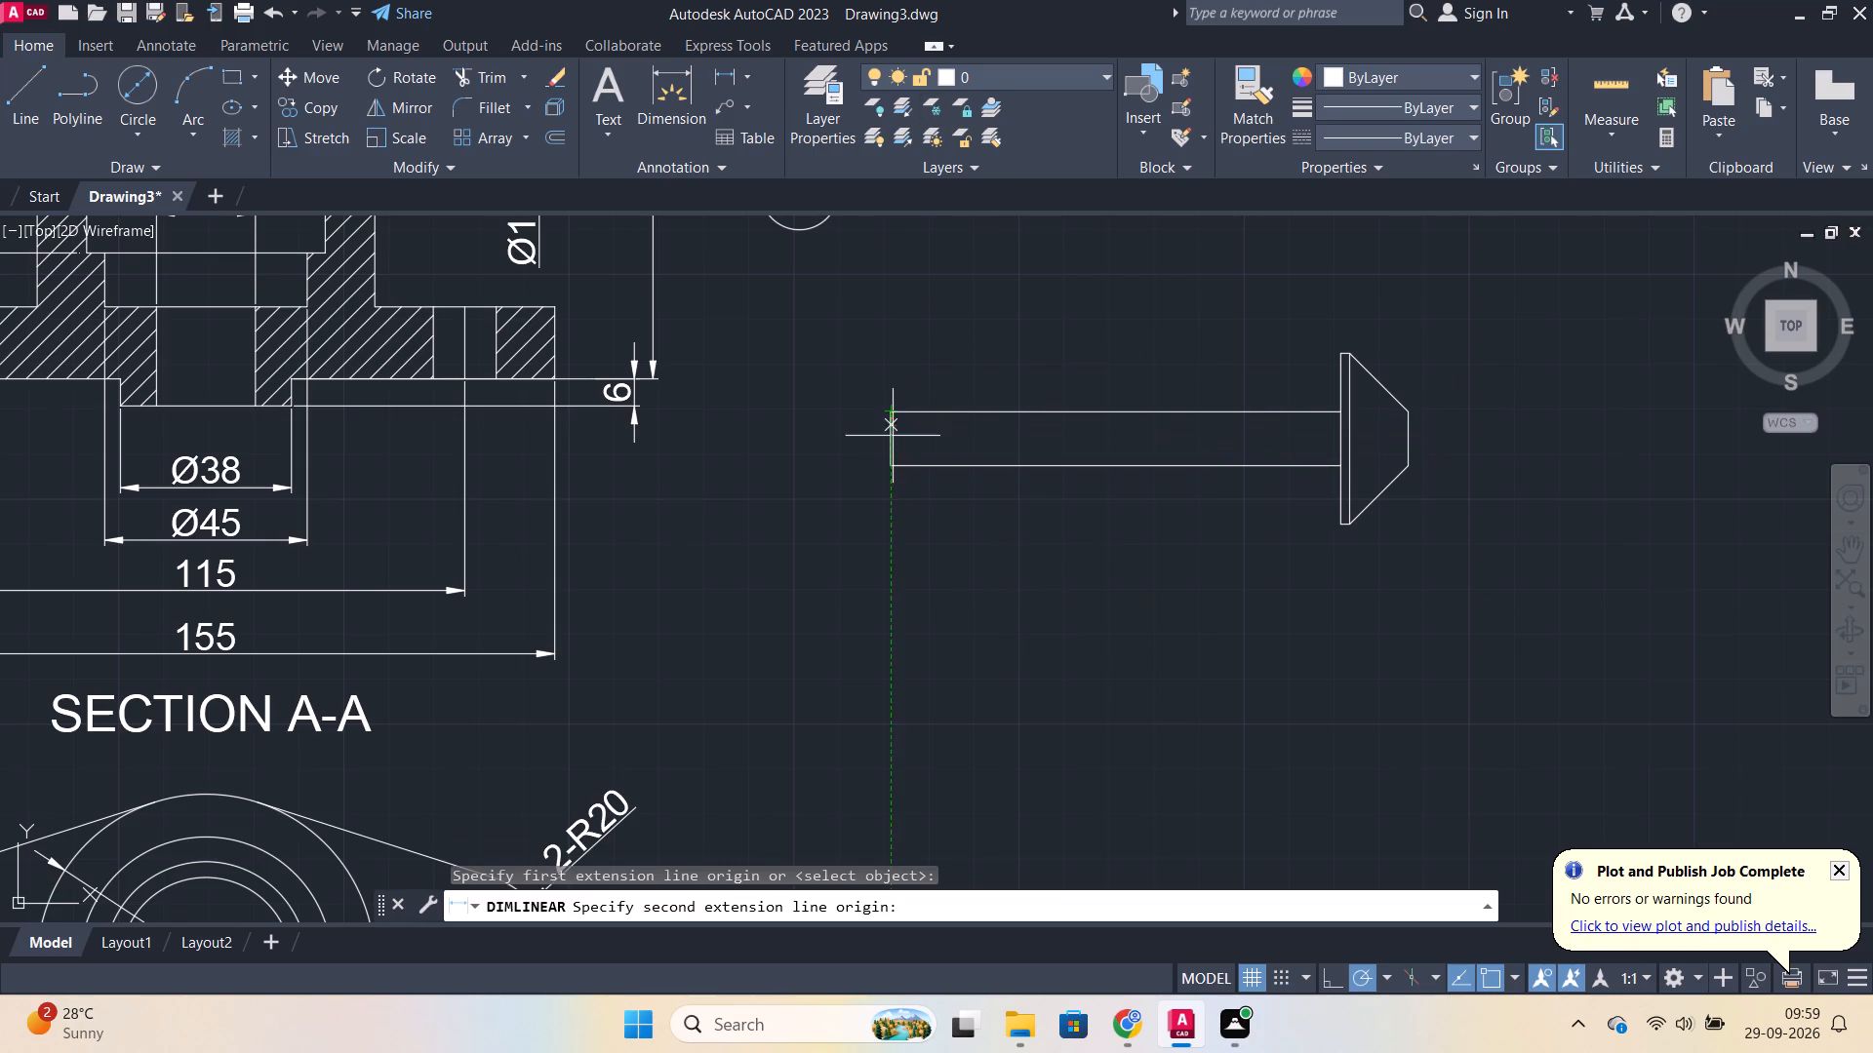
pyautogui.click(891, 462)
pyautogui.click(838, 461)
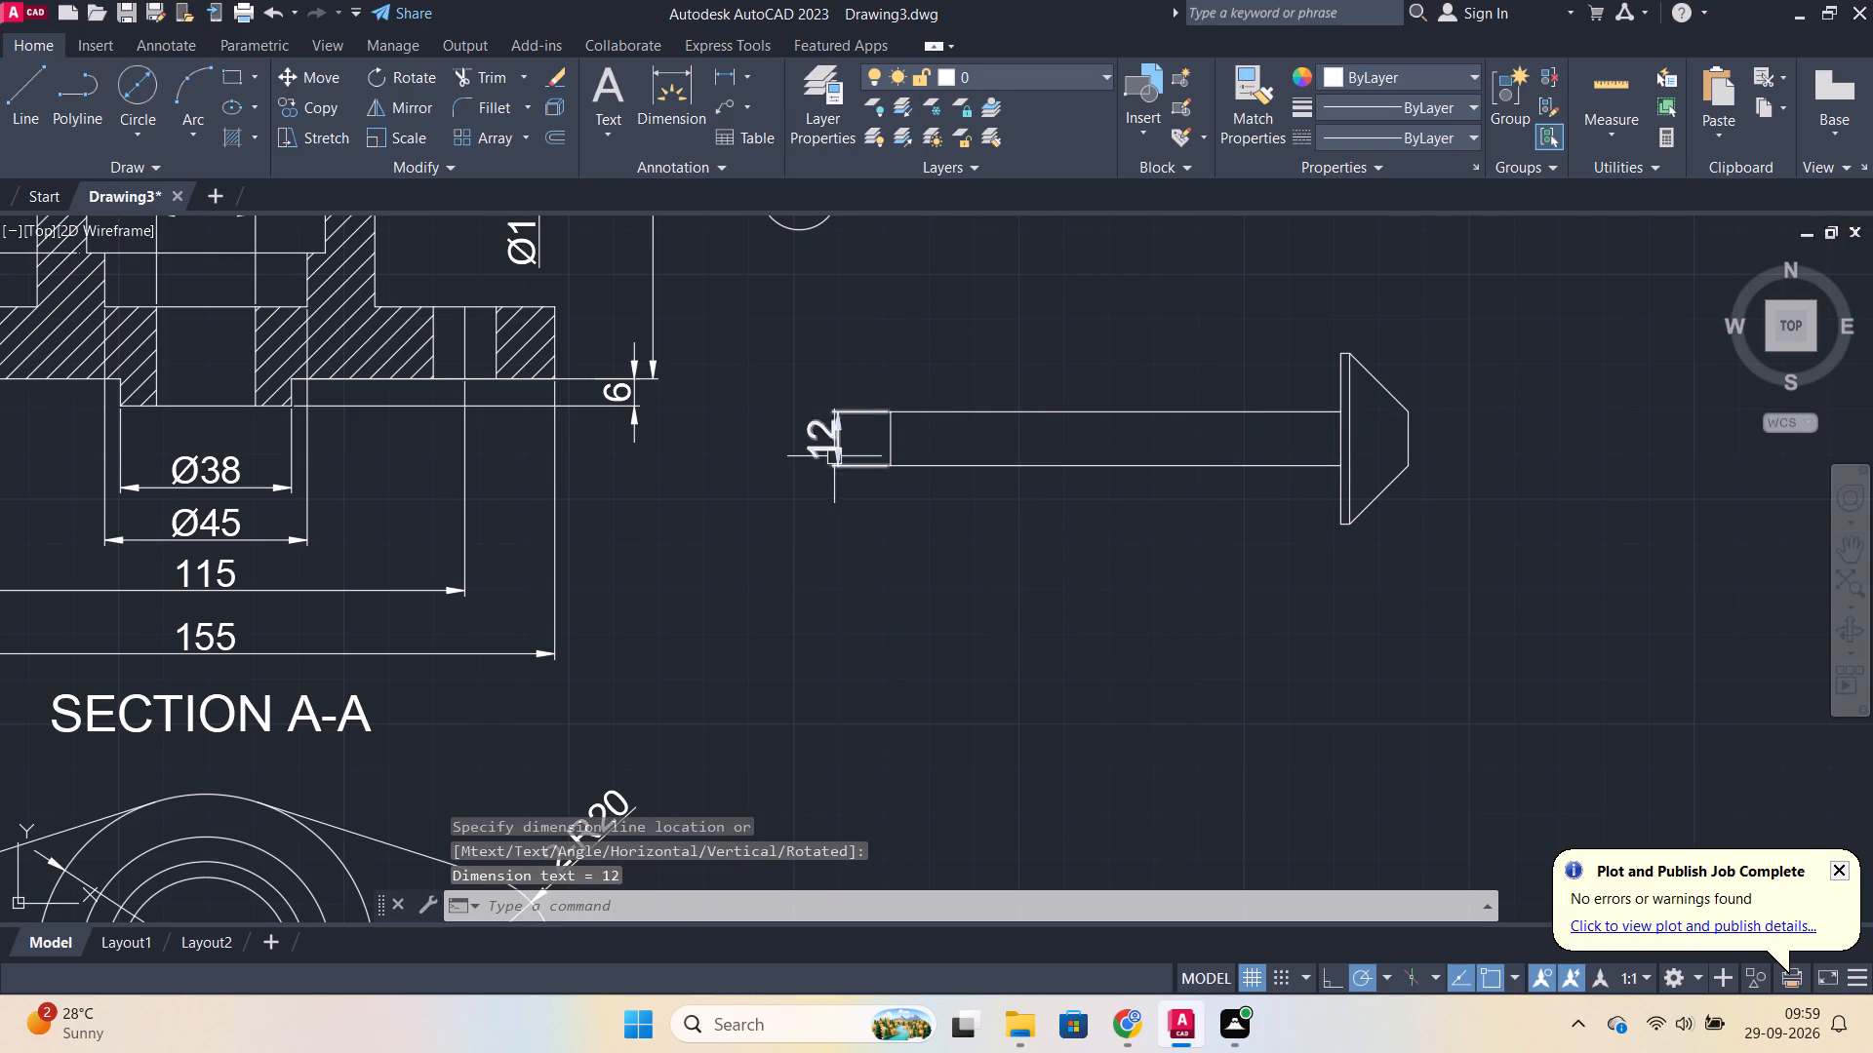
pyautogui.doubleClick(827, 448)
pyautogui.click(1202, 103)
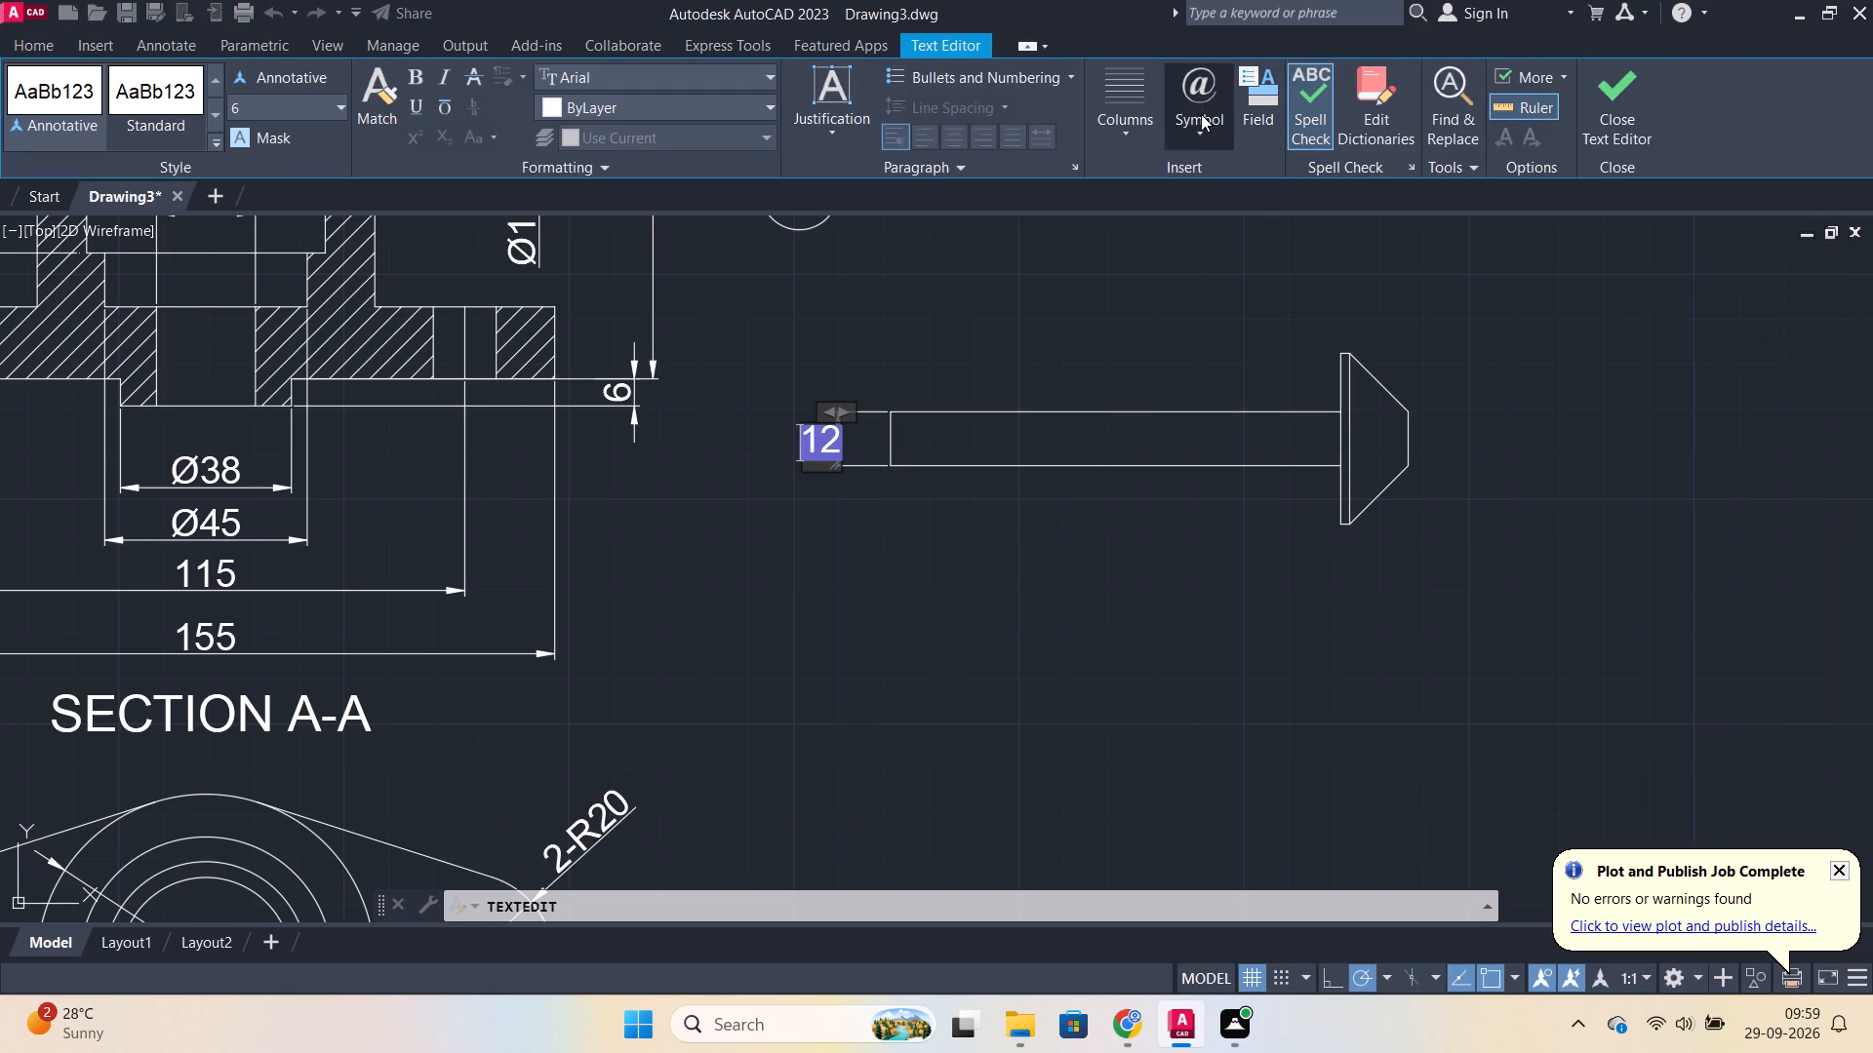
pyautogui.click(1269, 232)
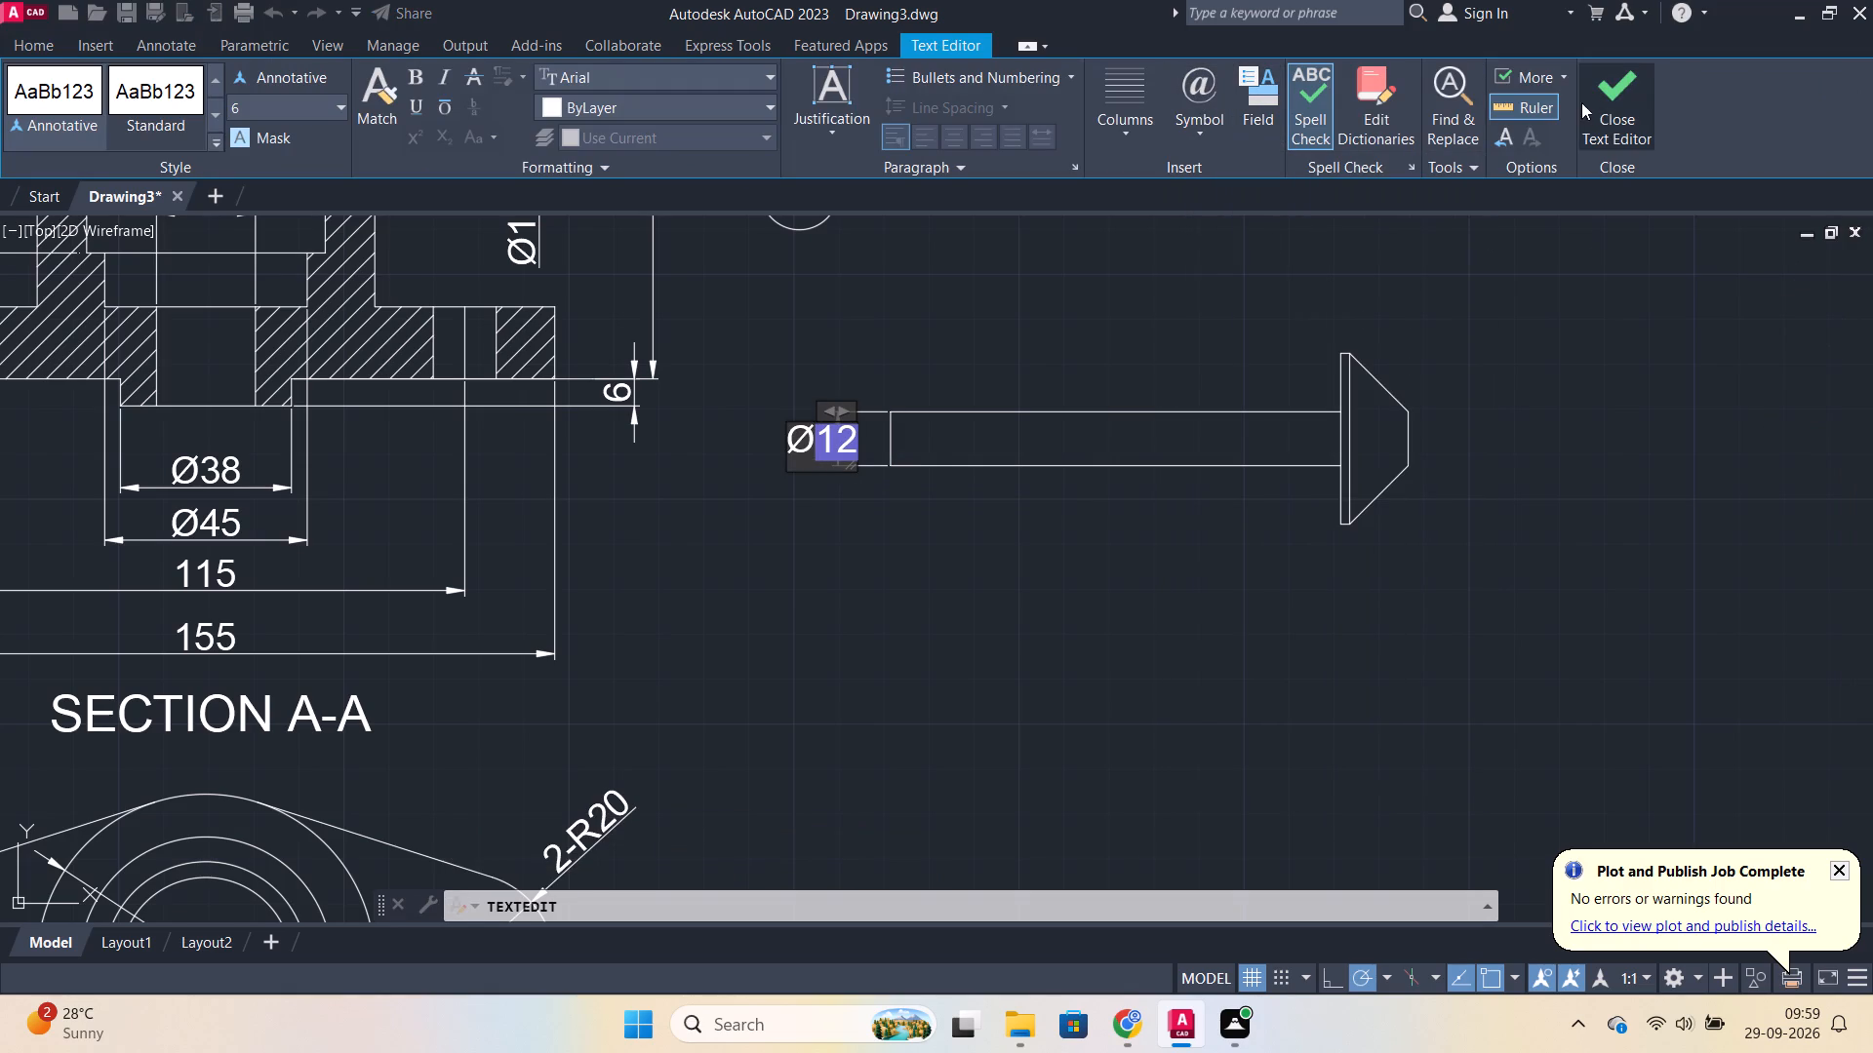
pyautogui.click(1609, 105)
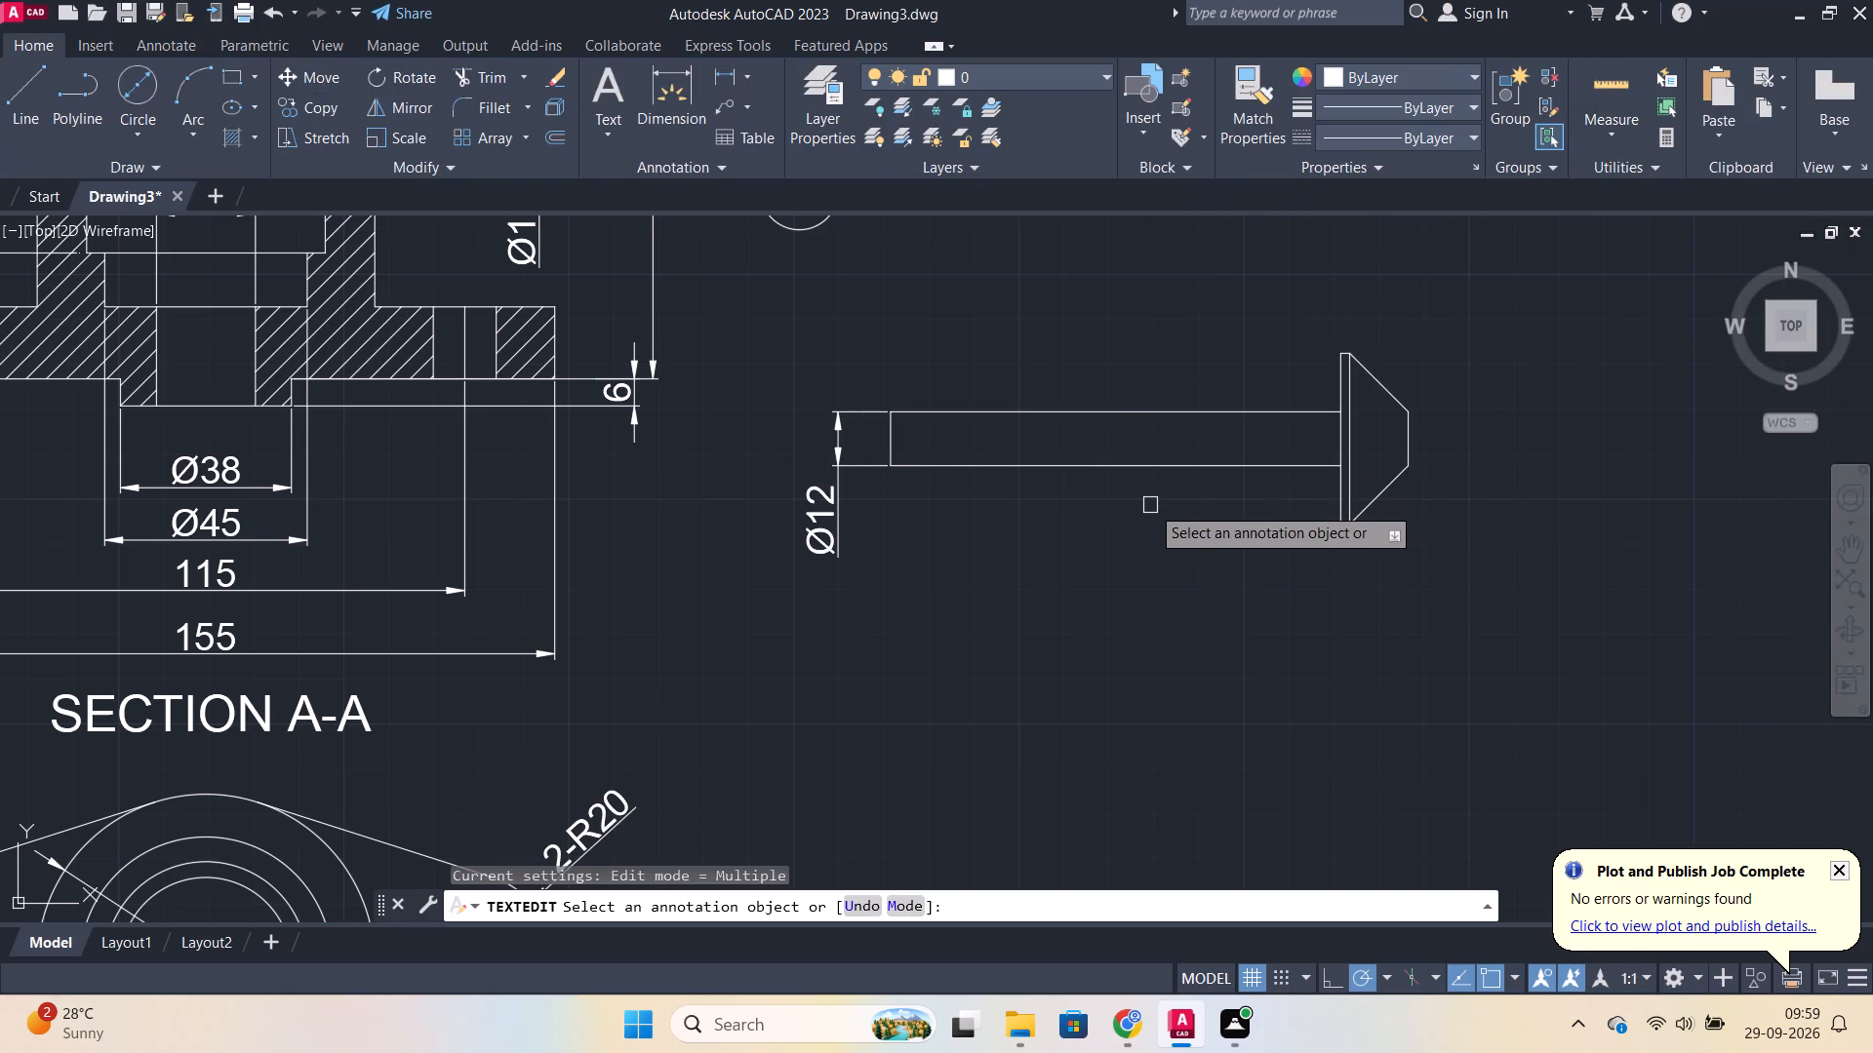
# Add linear dimensions for the part's overall length above it and for the narrow strip's width below the head.
pyautogui.click(724, 71)
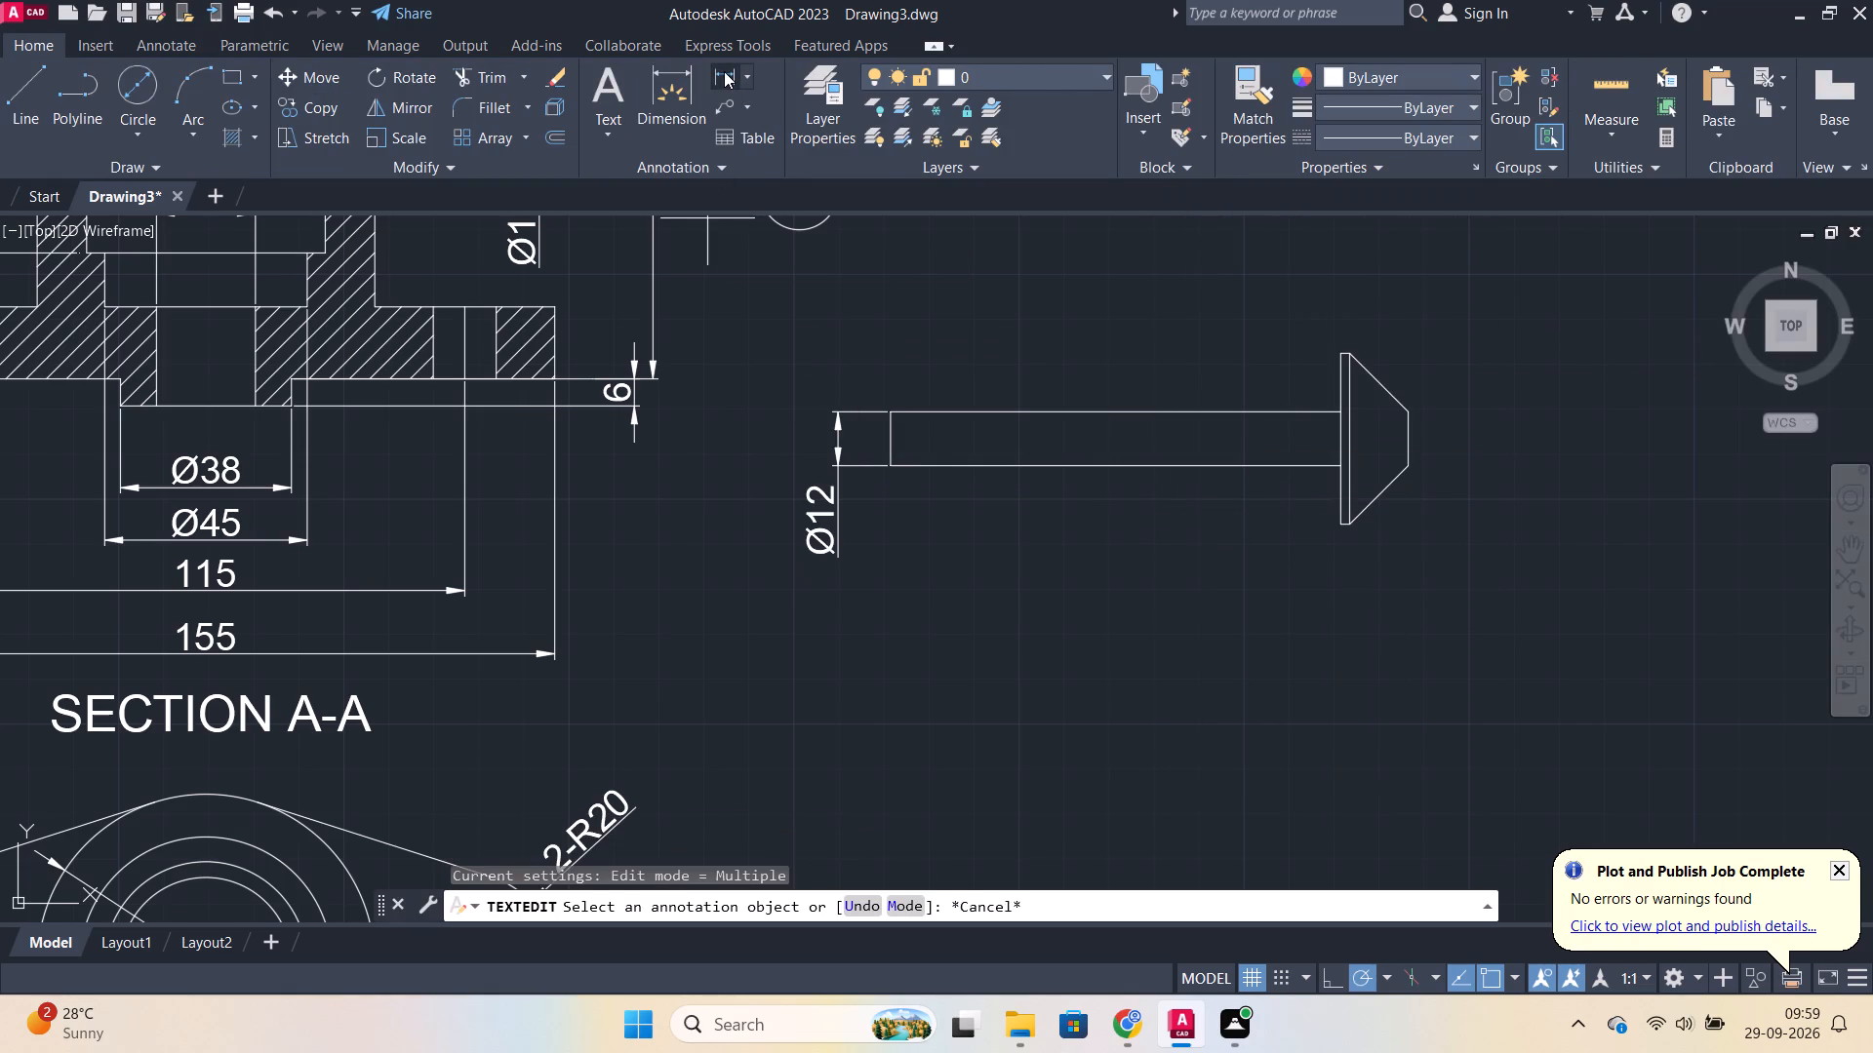
pyautogui.click(892, 430)
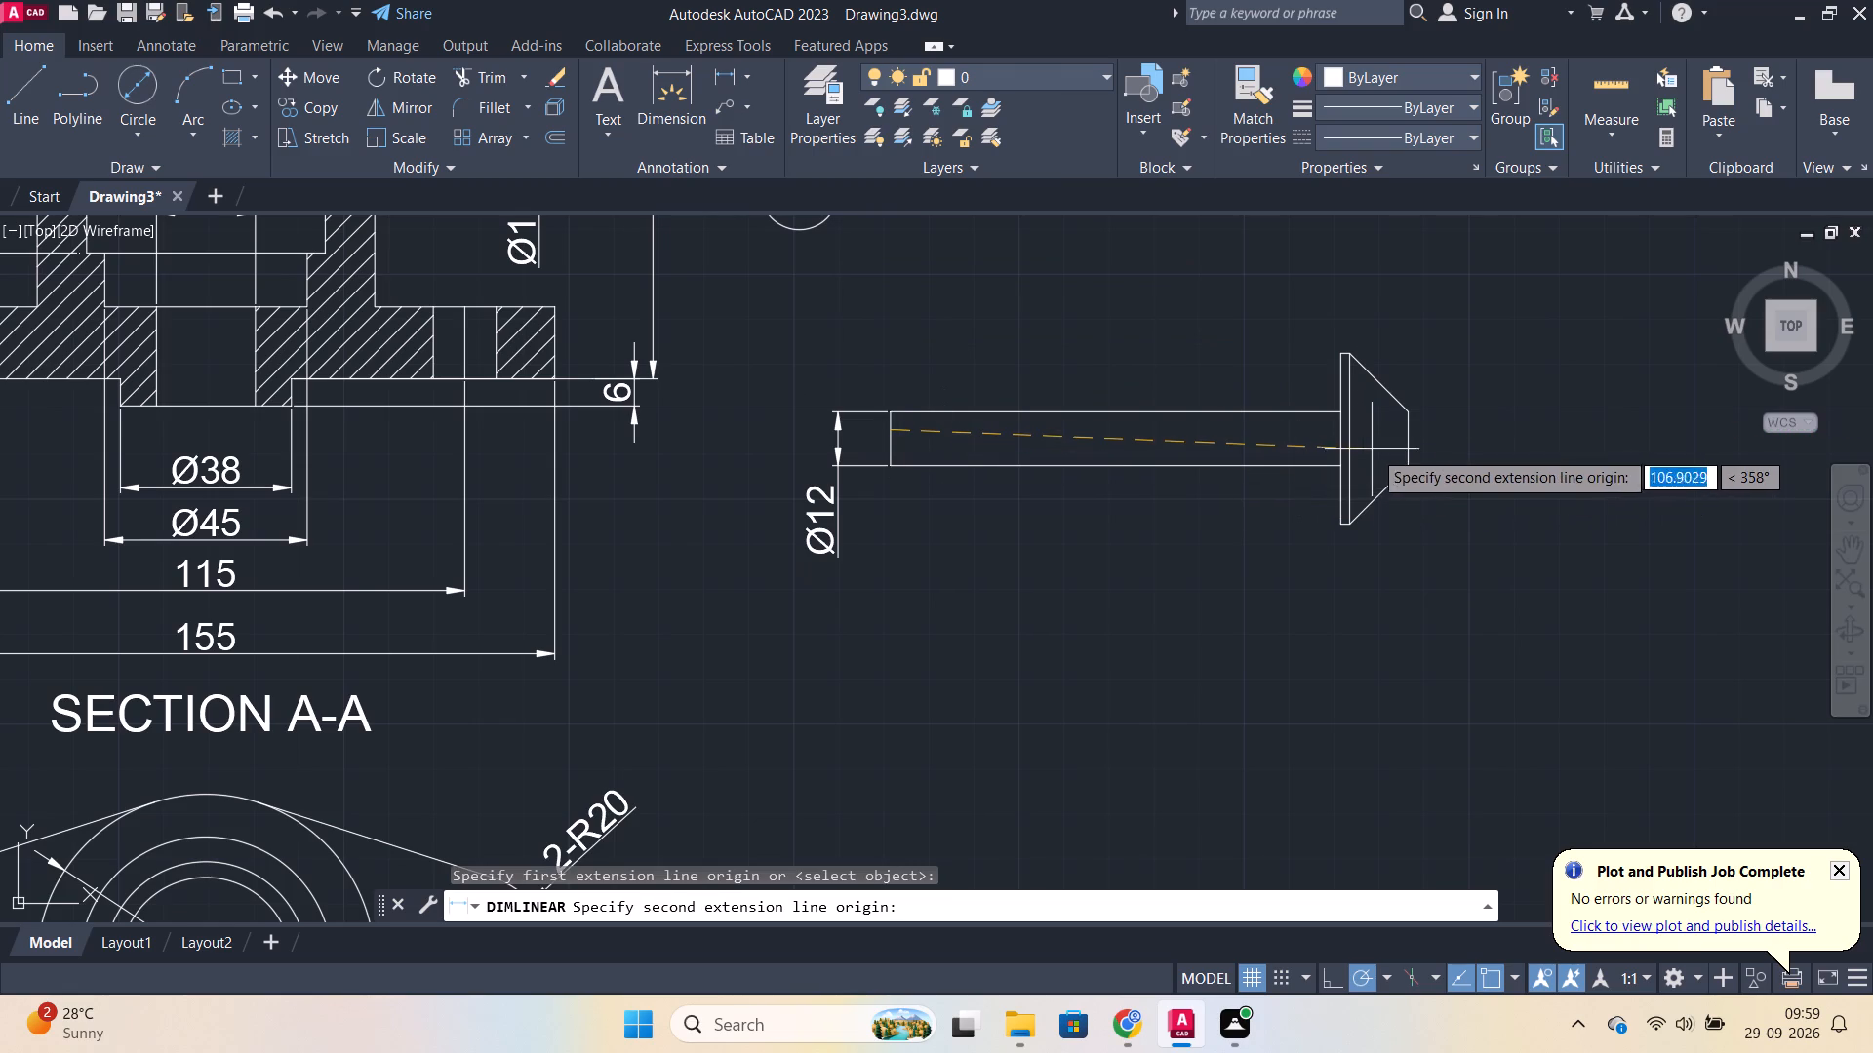
pyautogui.click(1409, 437)
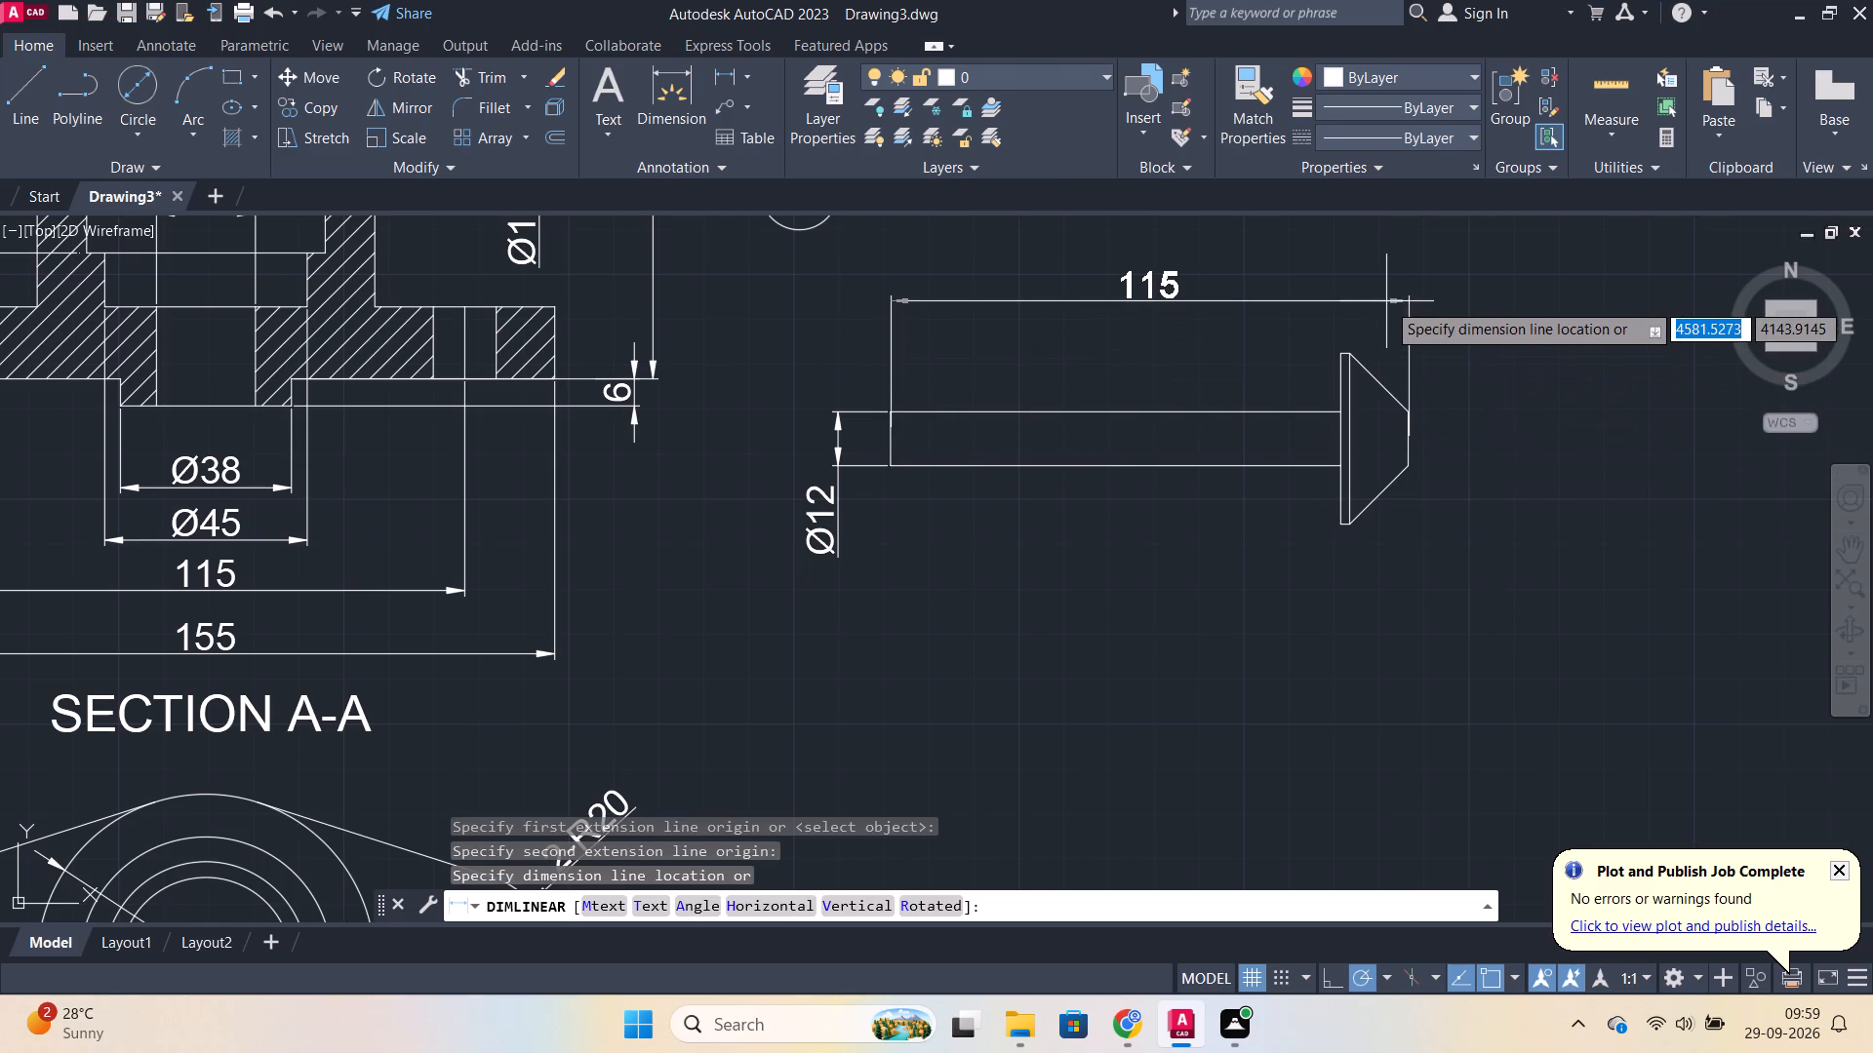
pyautogui.click(1386, 301)
pyautogui.press('space')
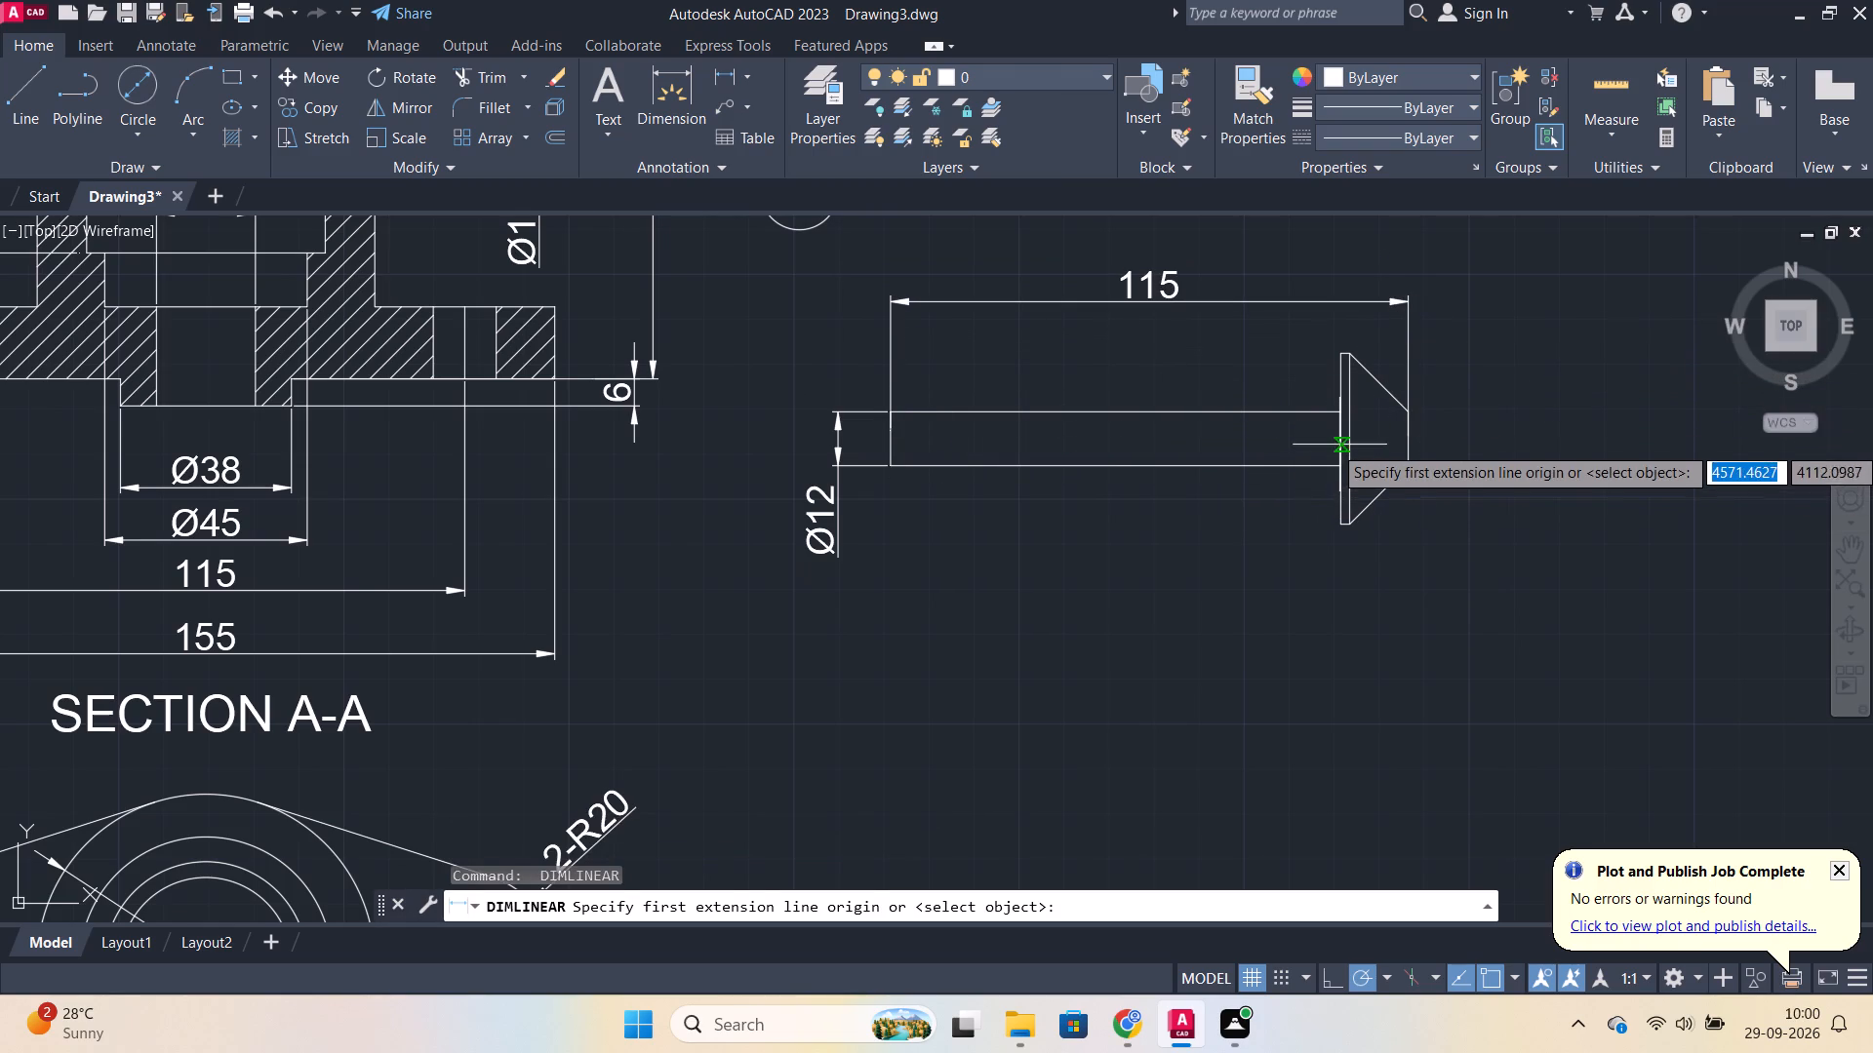
pyautogui.click(1339, 445)
pyautogui.click(1352, 439)
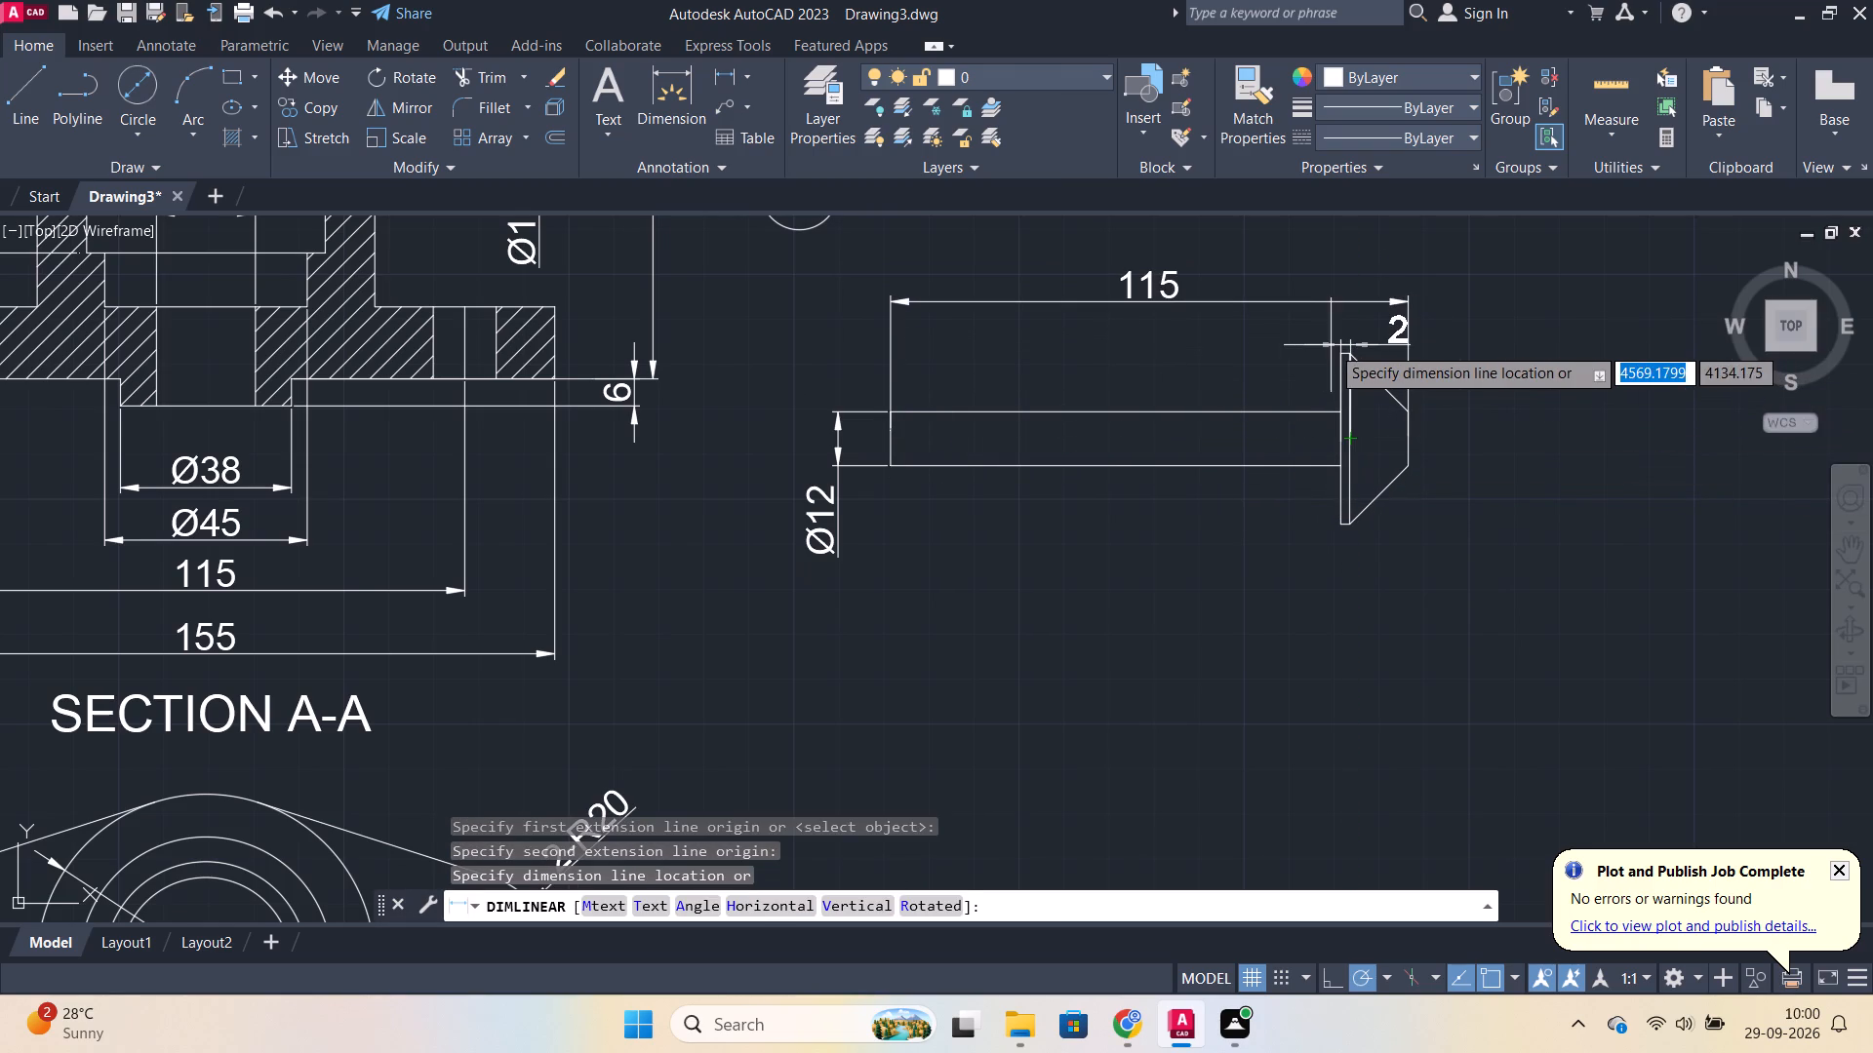
pyautogui.click(1316, 568)
# Add vertical linear dimensions to the right of the head for its small end face and its full height.
pyautogui.press('space')
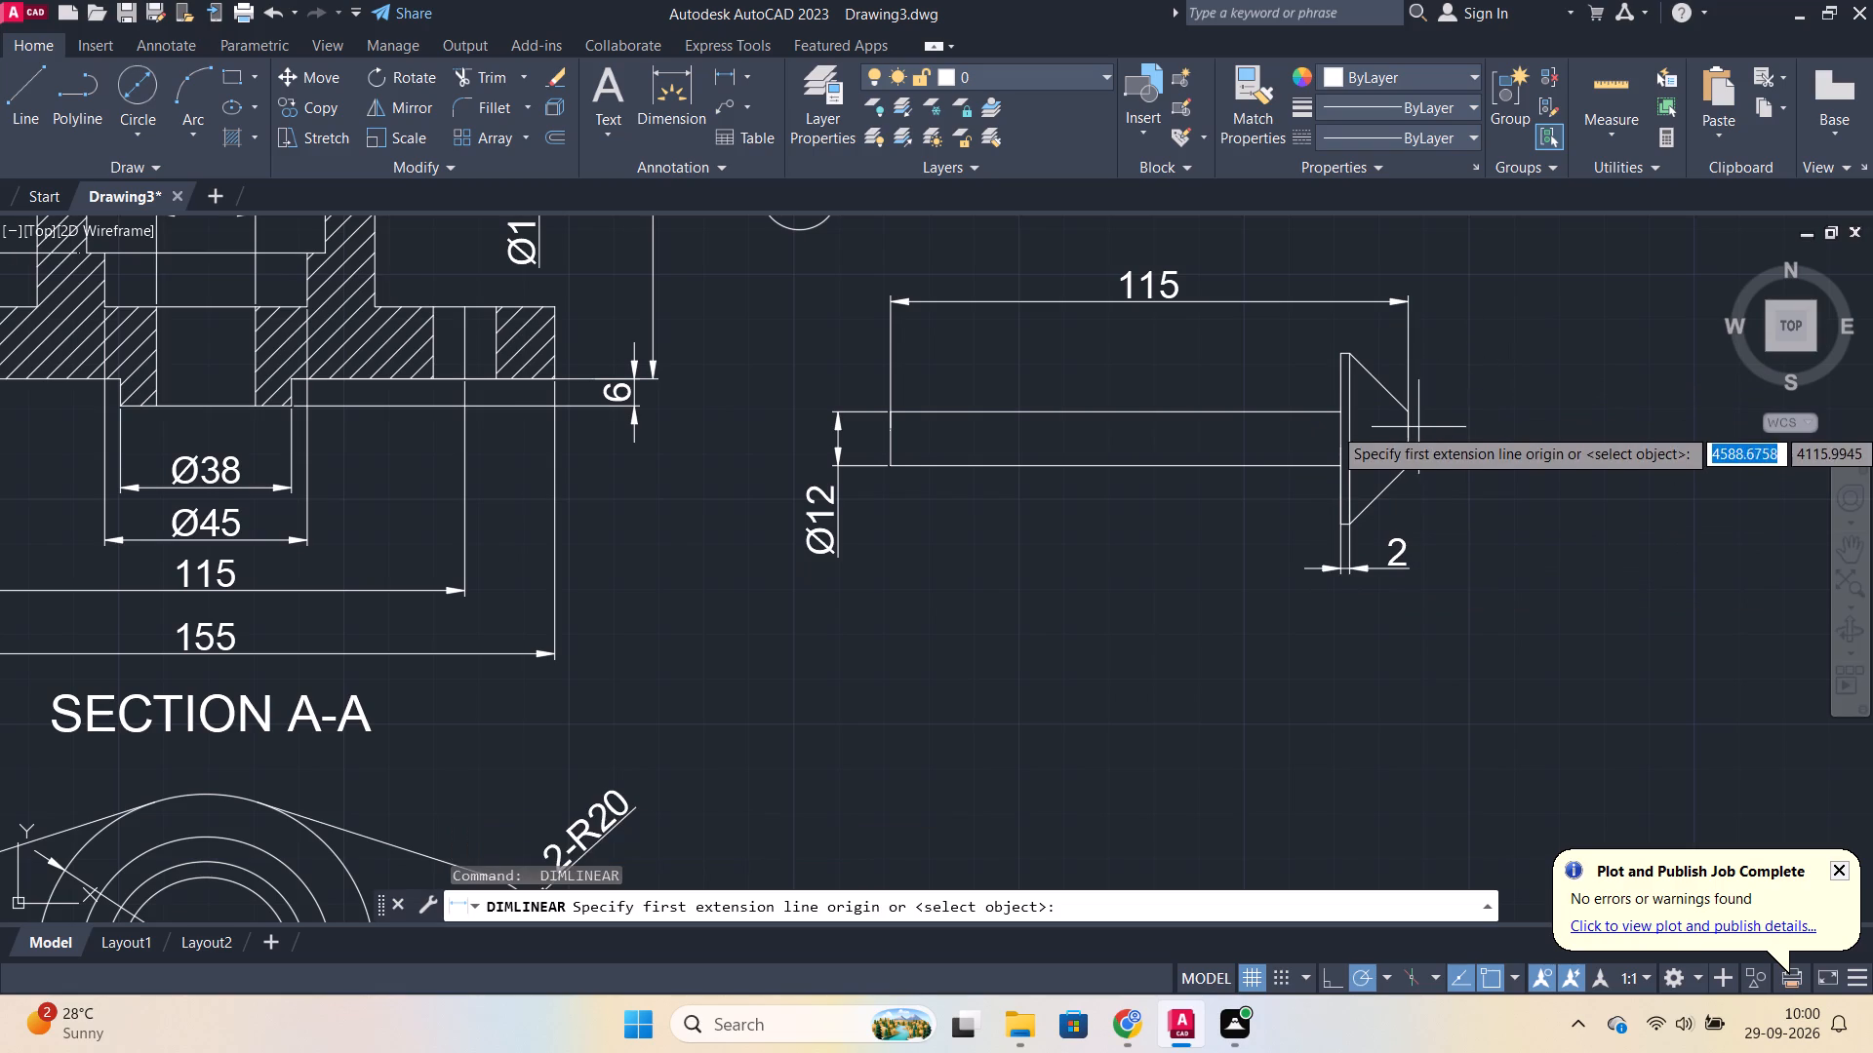
pyautogui.click(1408, 409)
pyautogui.click(1413, 464)
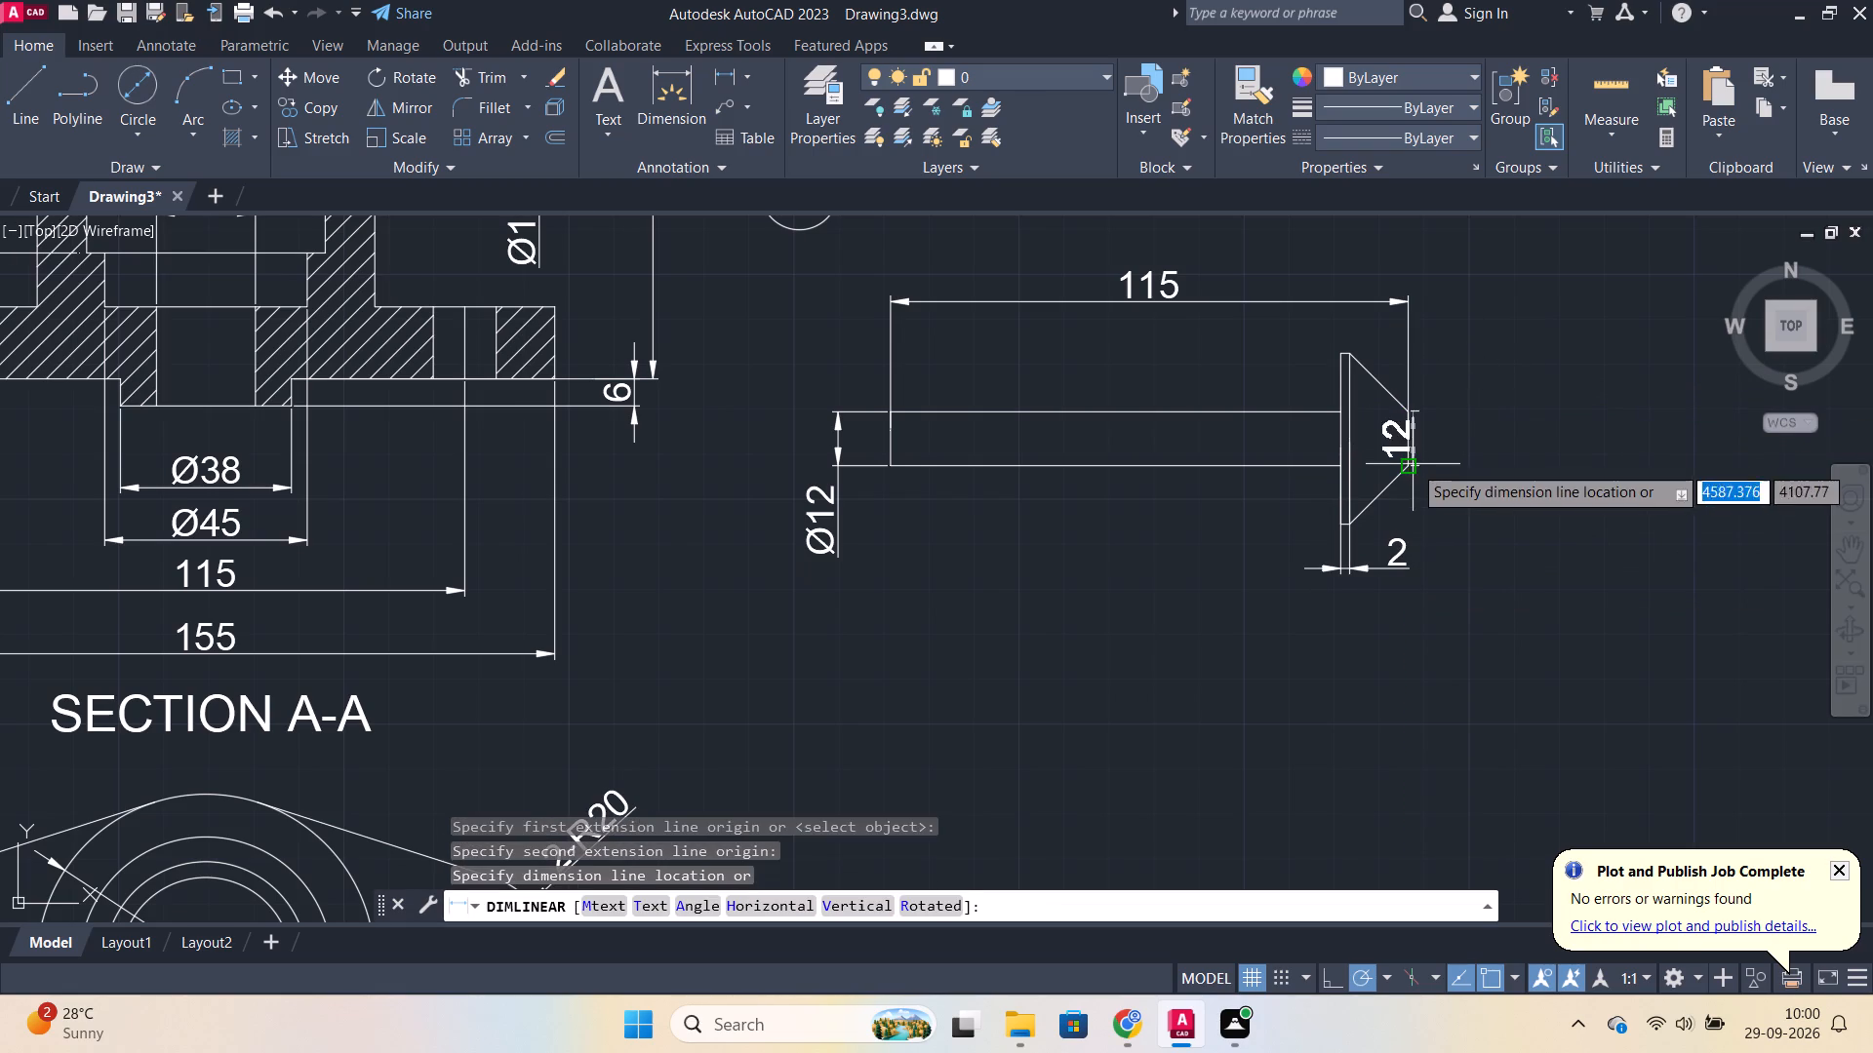
pyautogui.click(1467, 461)
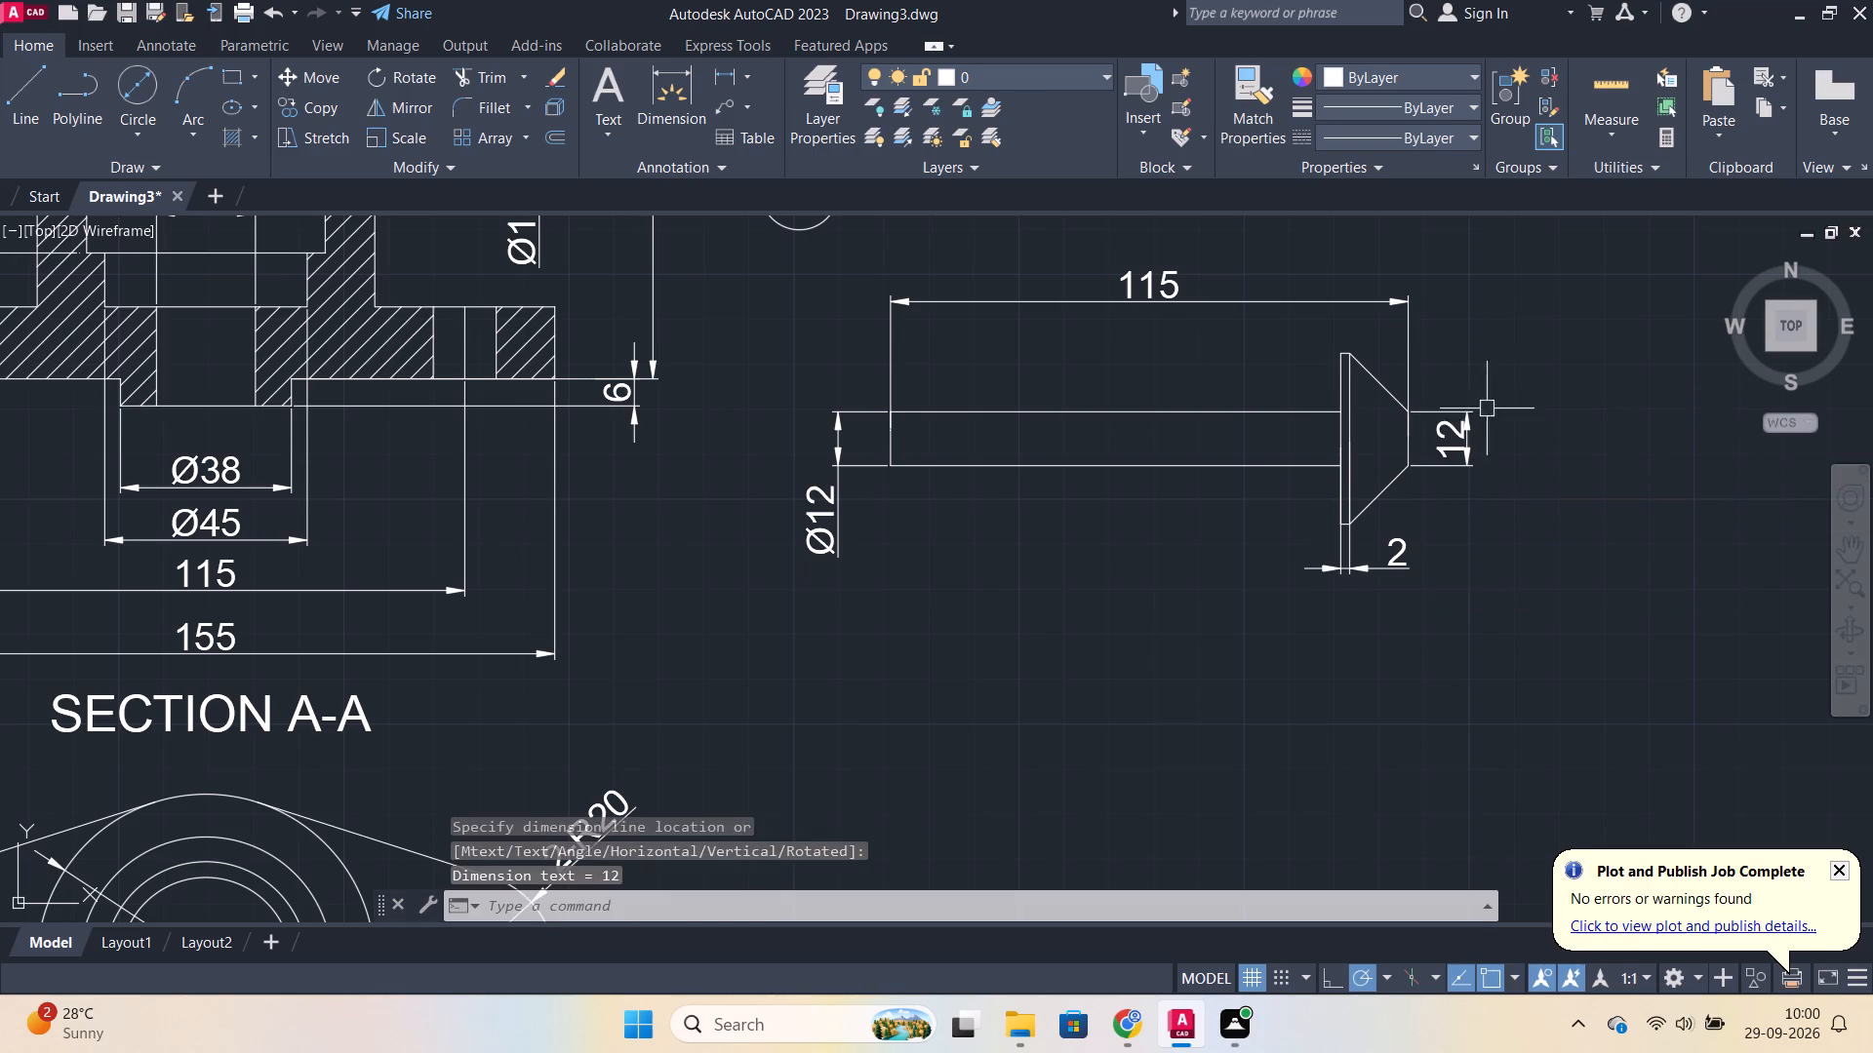
pyautogui.press('space')
pyautogui.click(1347, 358)
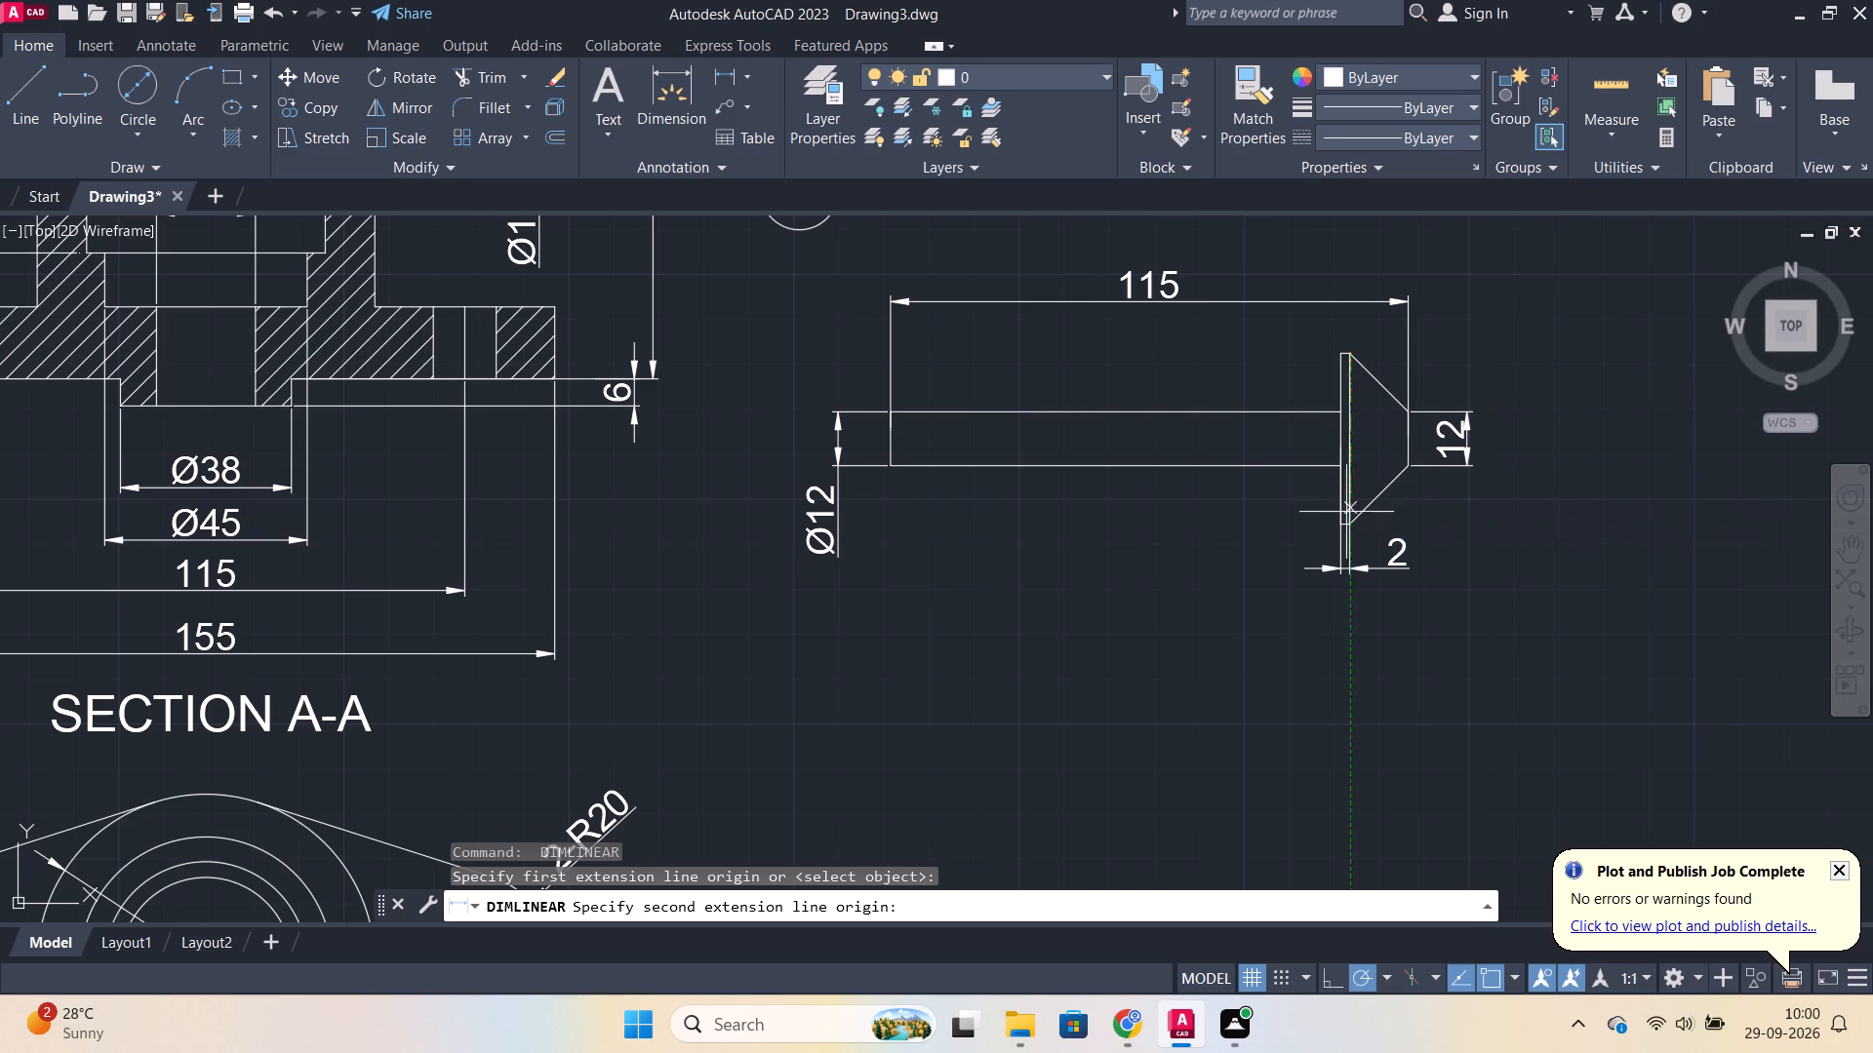
pyautogui.moveTo(1347, 524); pyautogui.dragTo(1357, 524)
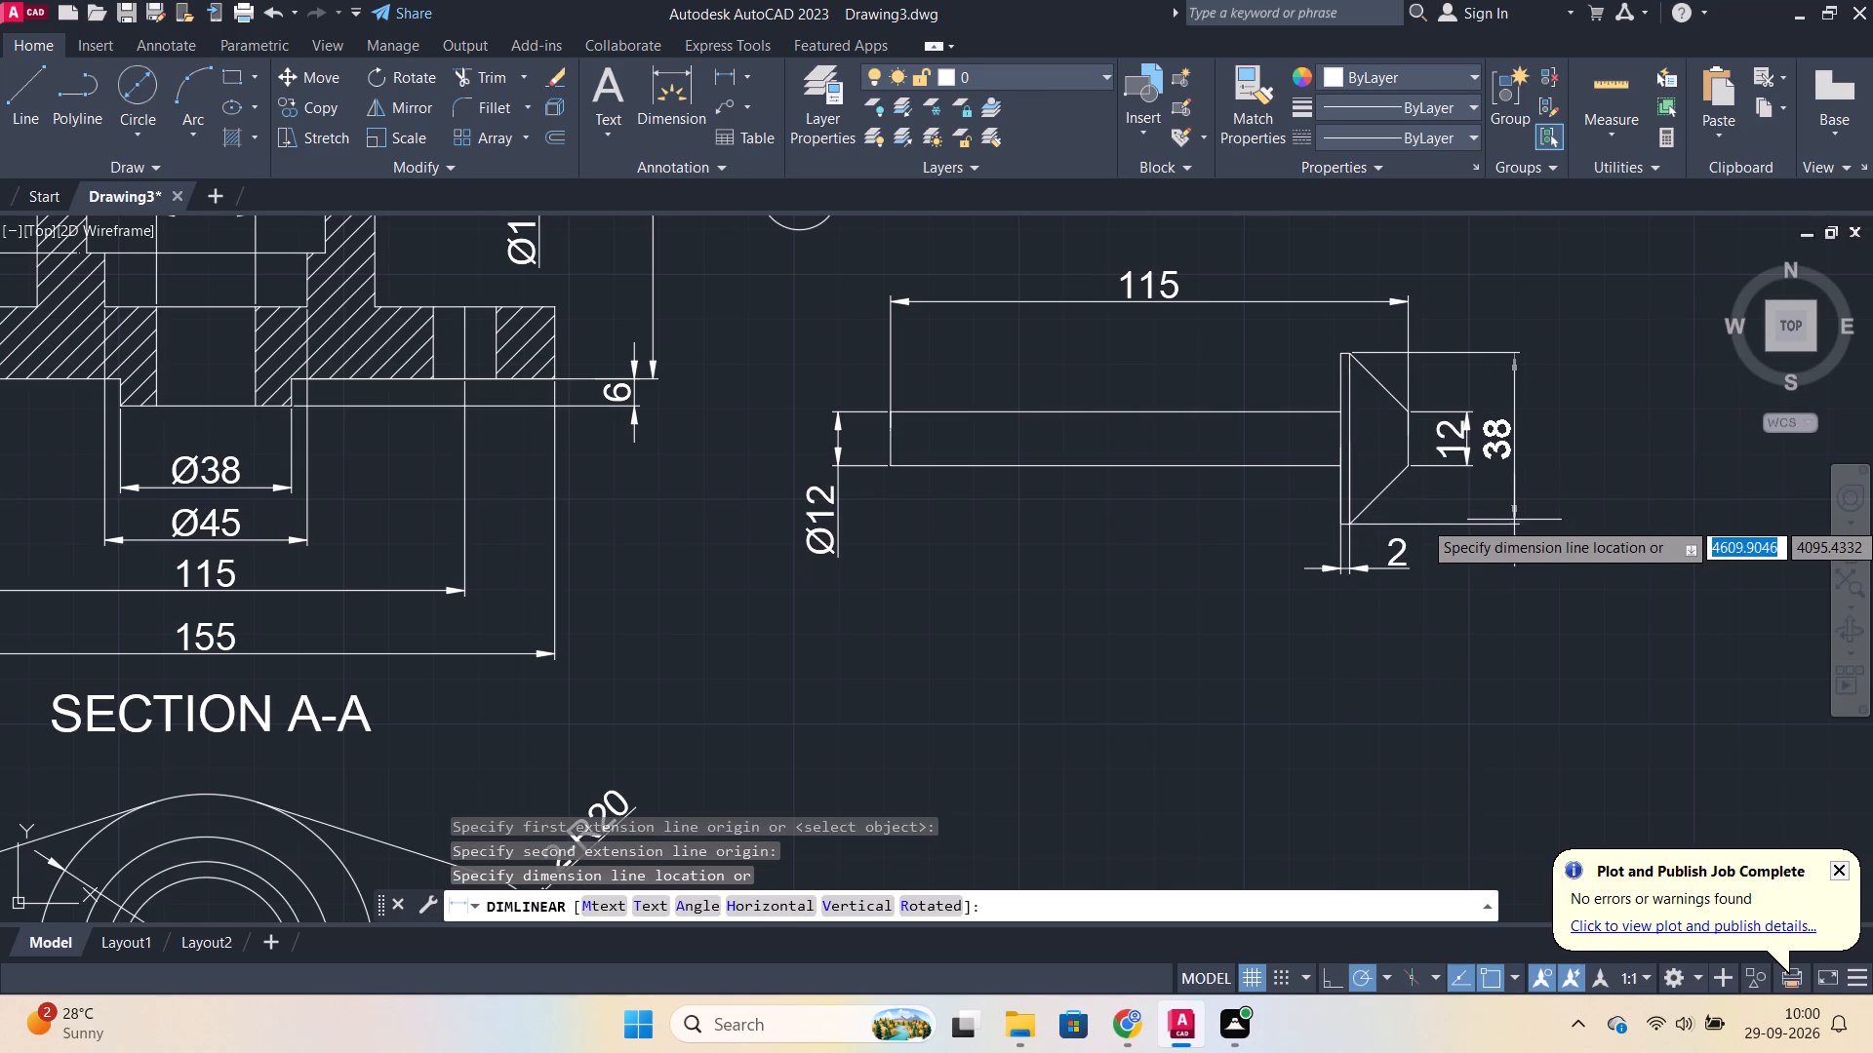
pyautogui.click(1528, 520)
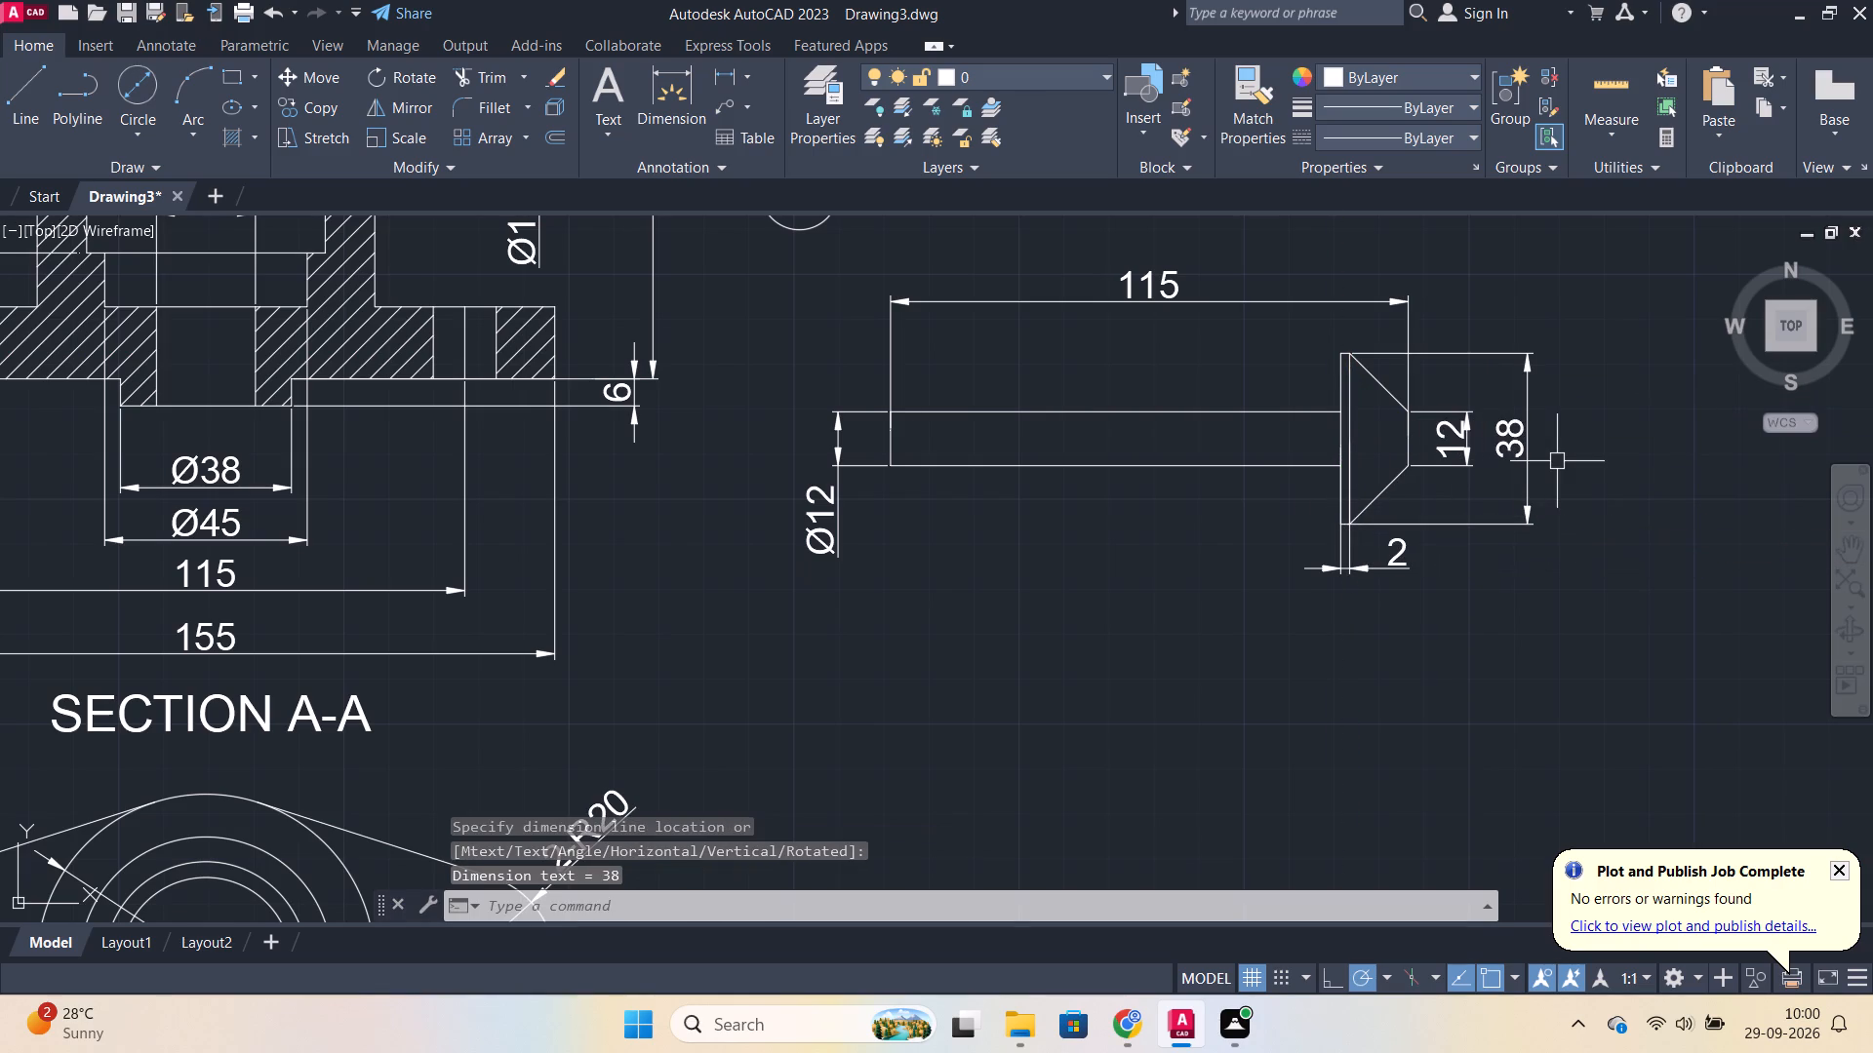
# Add a diameter symbol in front of the head's full-height dimension value.
pyautogui.scroll(1, 1534, 479)
pyautogui.doubleClick(1487, 423)
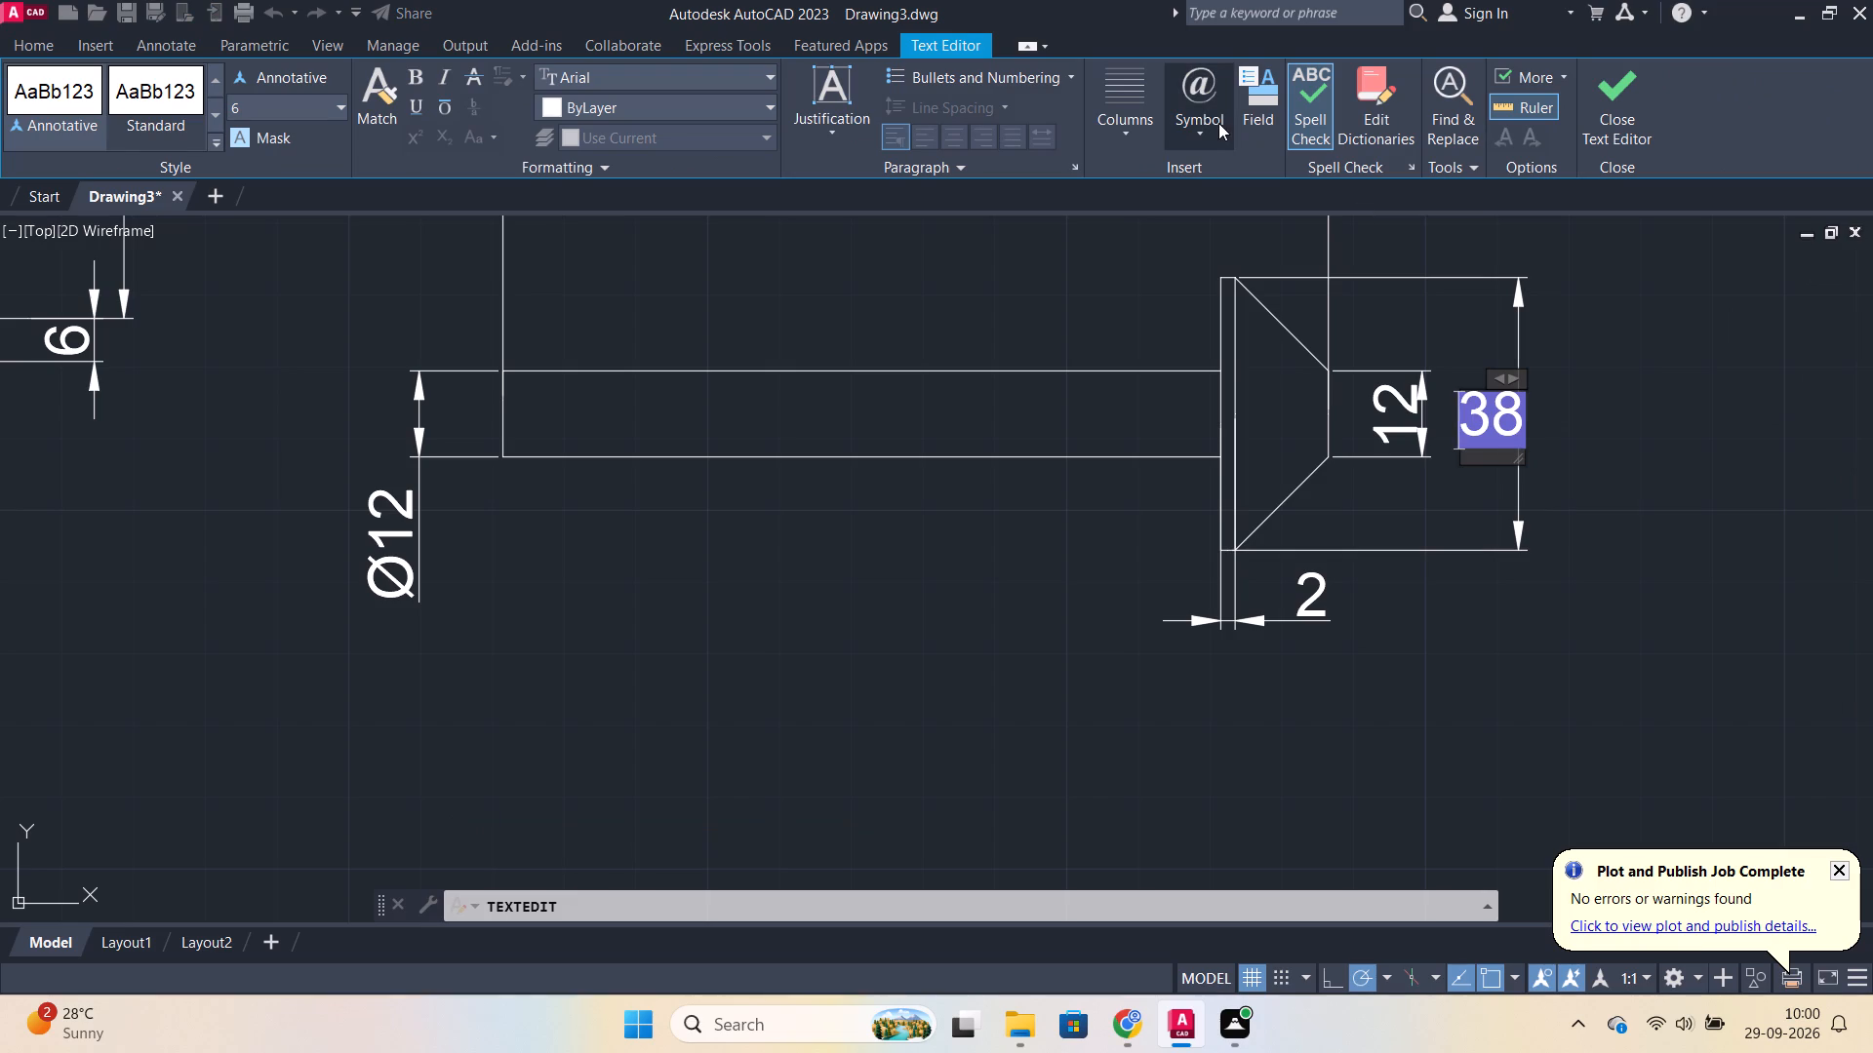
pyautogui.click(1218, 106)
pyautogui.click(1305, 223)
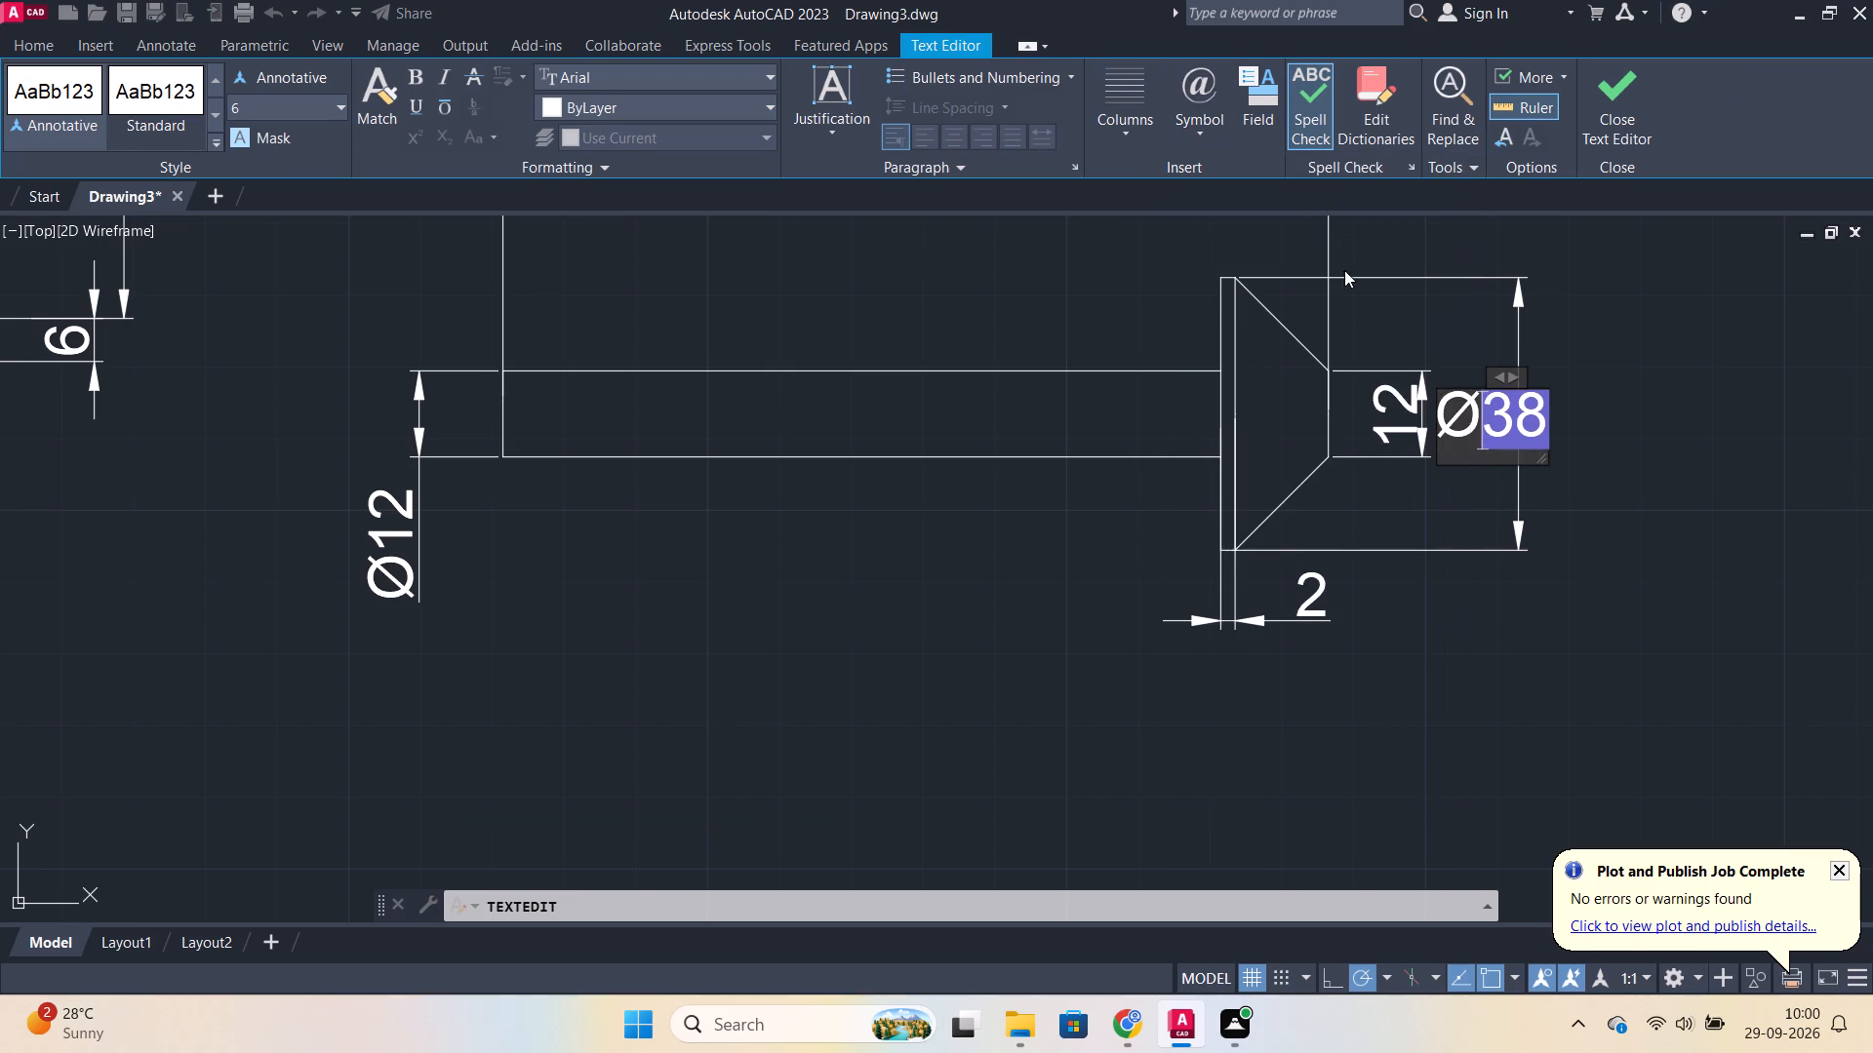
pyautogui.click(1591, 135)
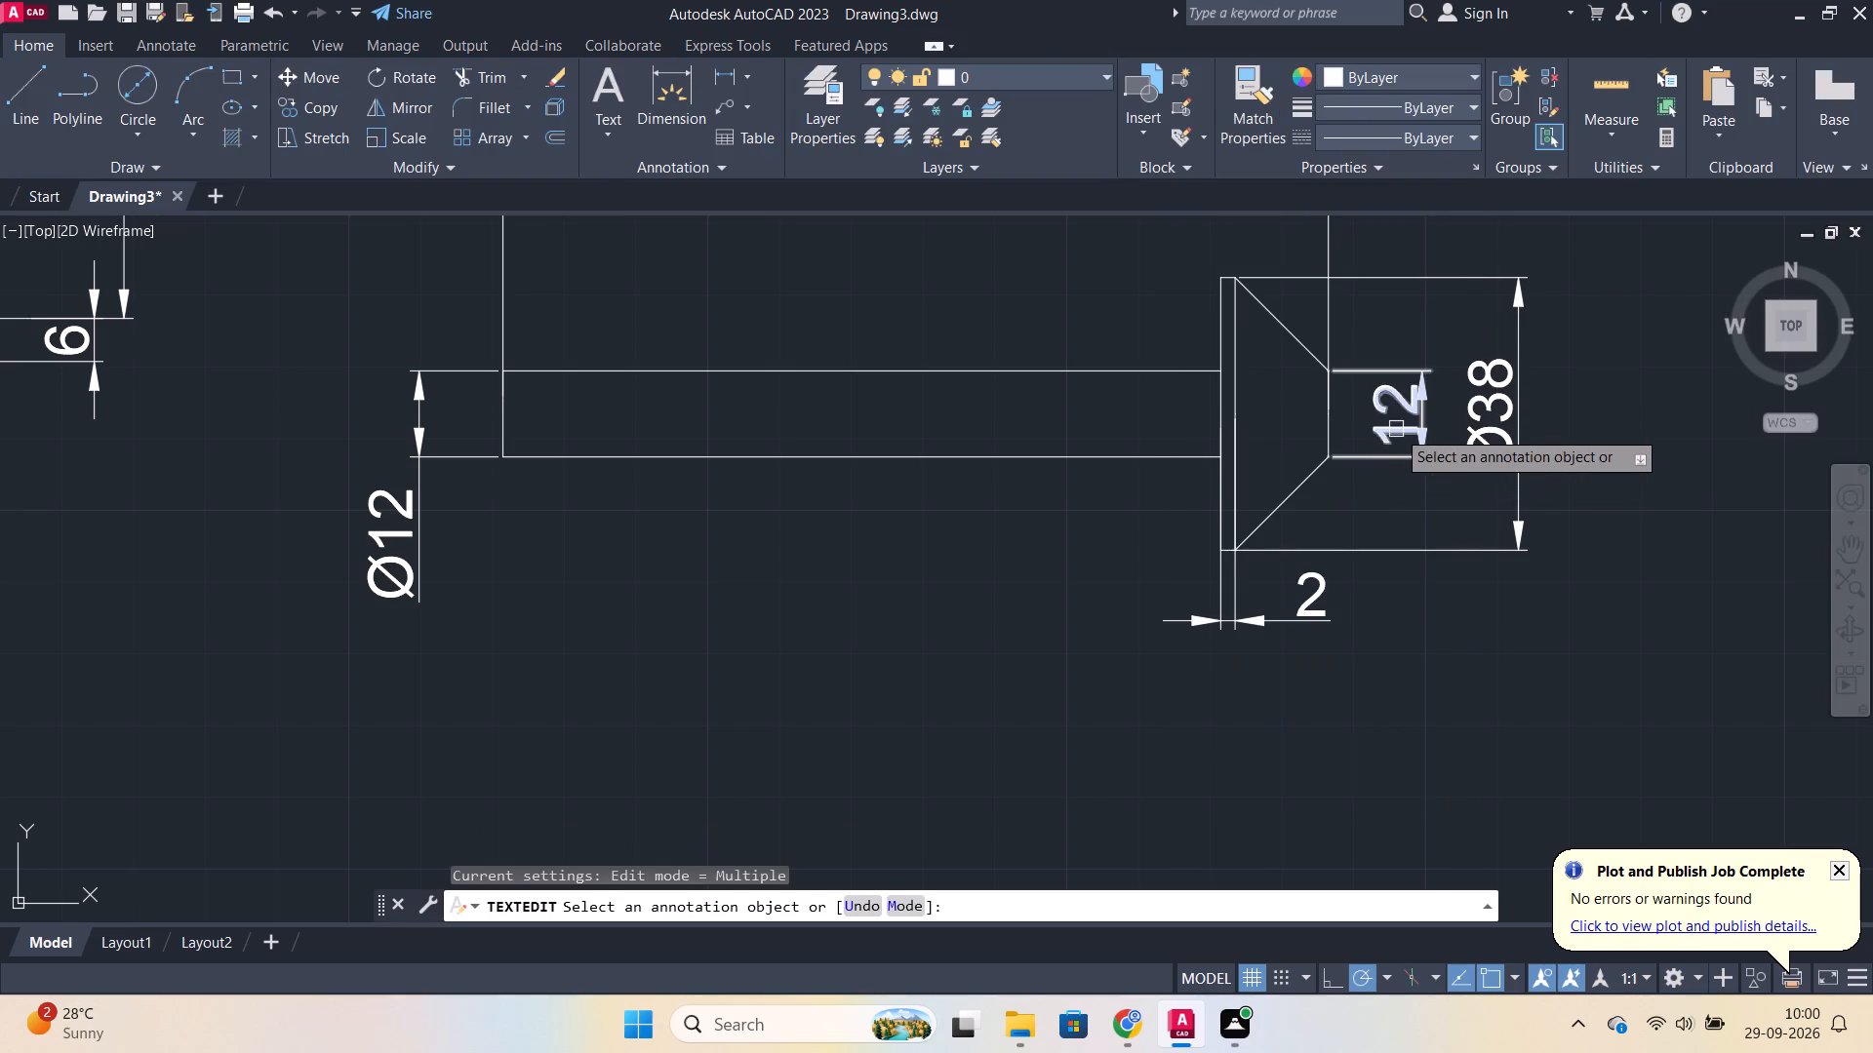
# Add a diameter symbol in front of the dimension value for the head's small end face.
pyautogui.doubleClick(1396, 429)
pyautogui.click(1192, 107)
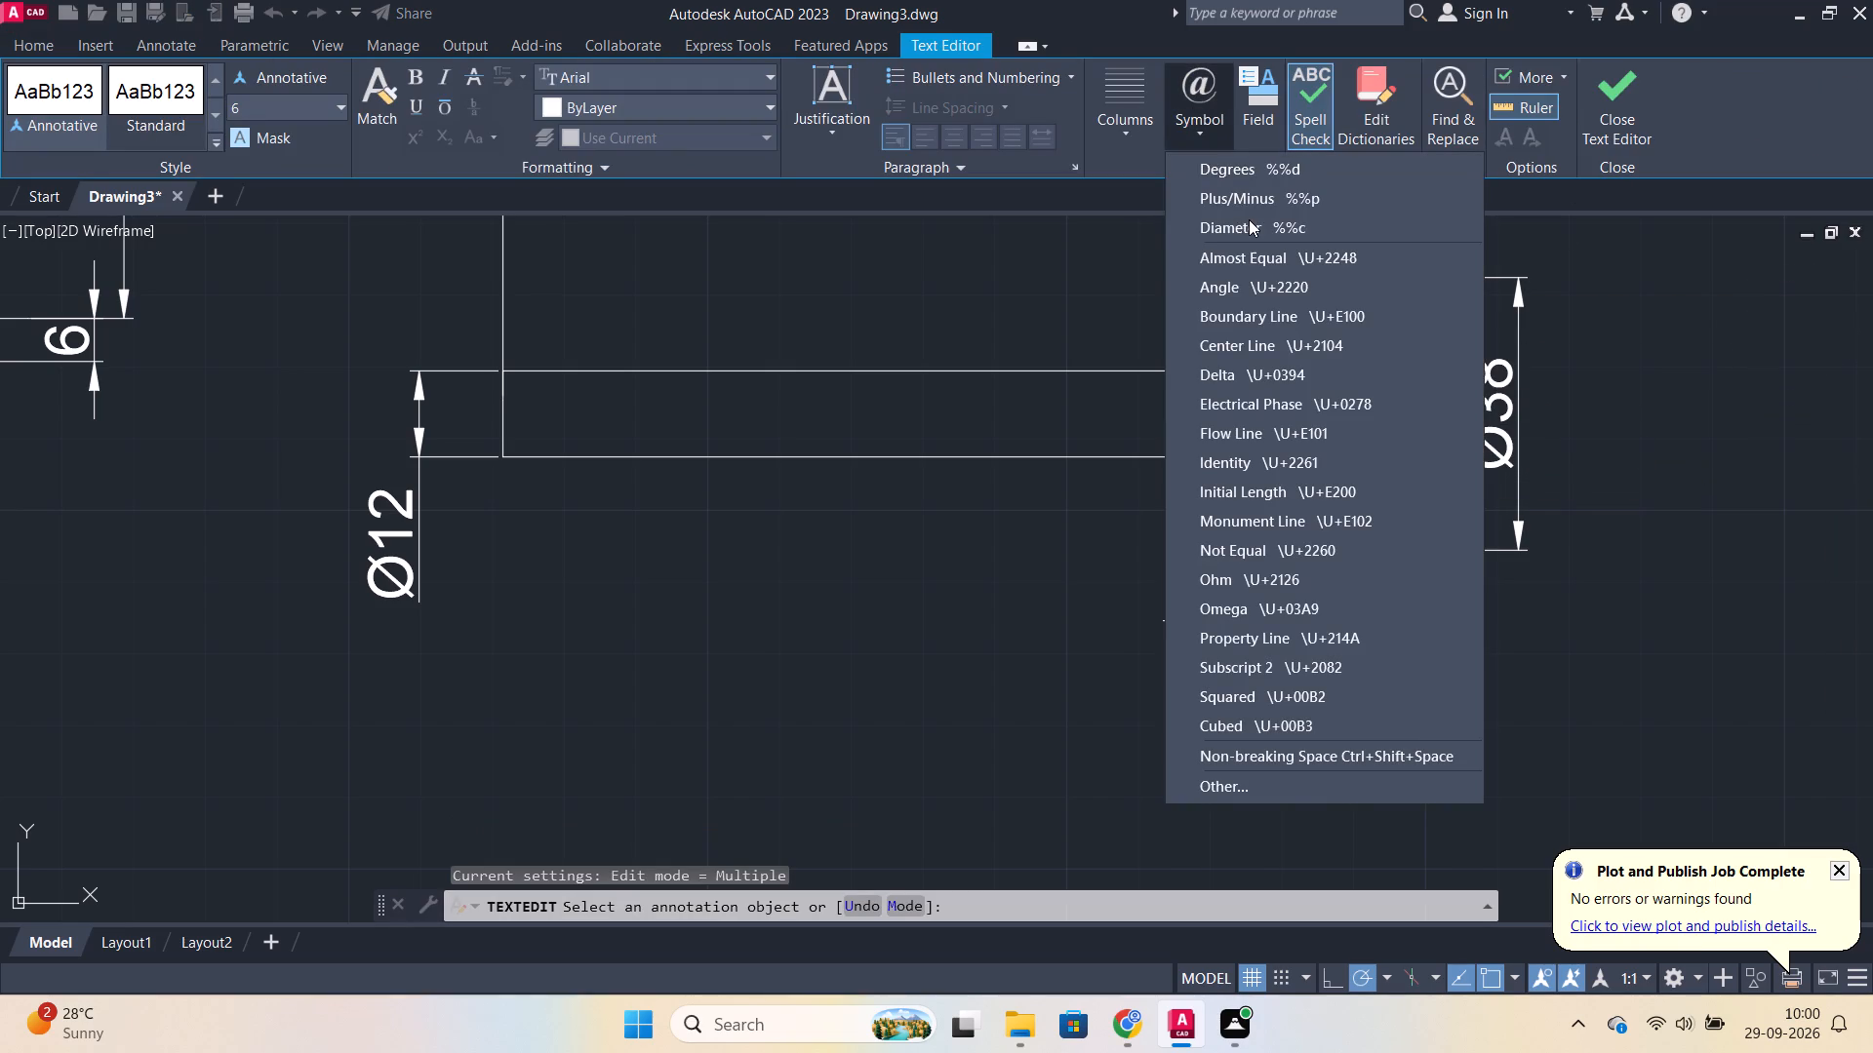
pyautogui.click(1240, 223)
pyautogui.click(1606, 99)
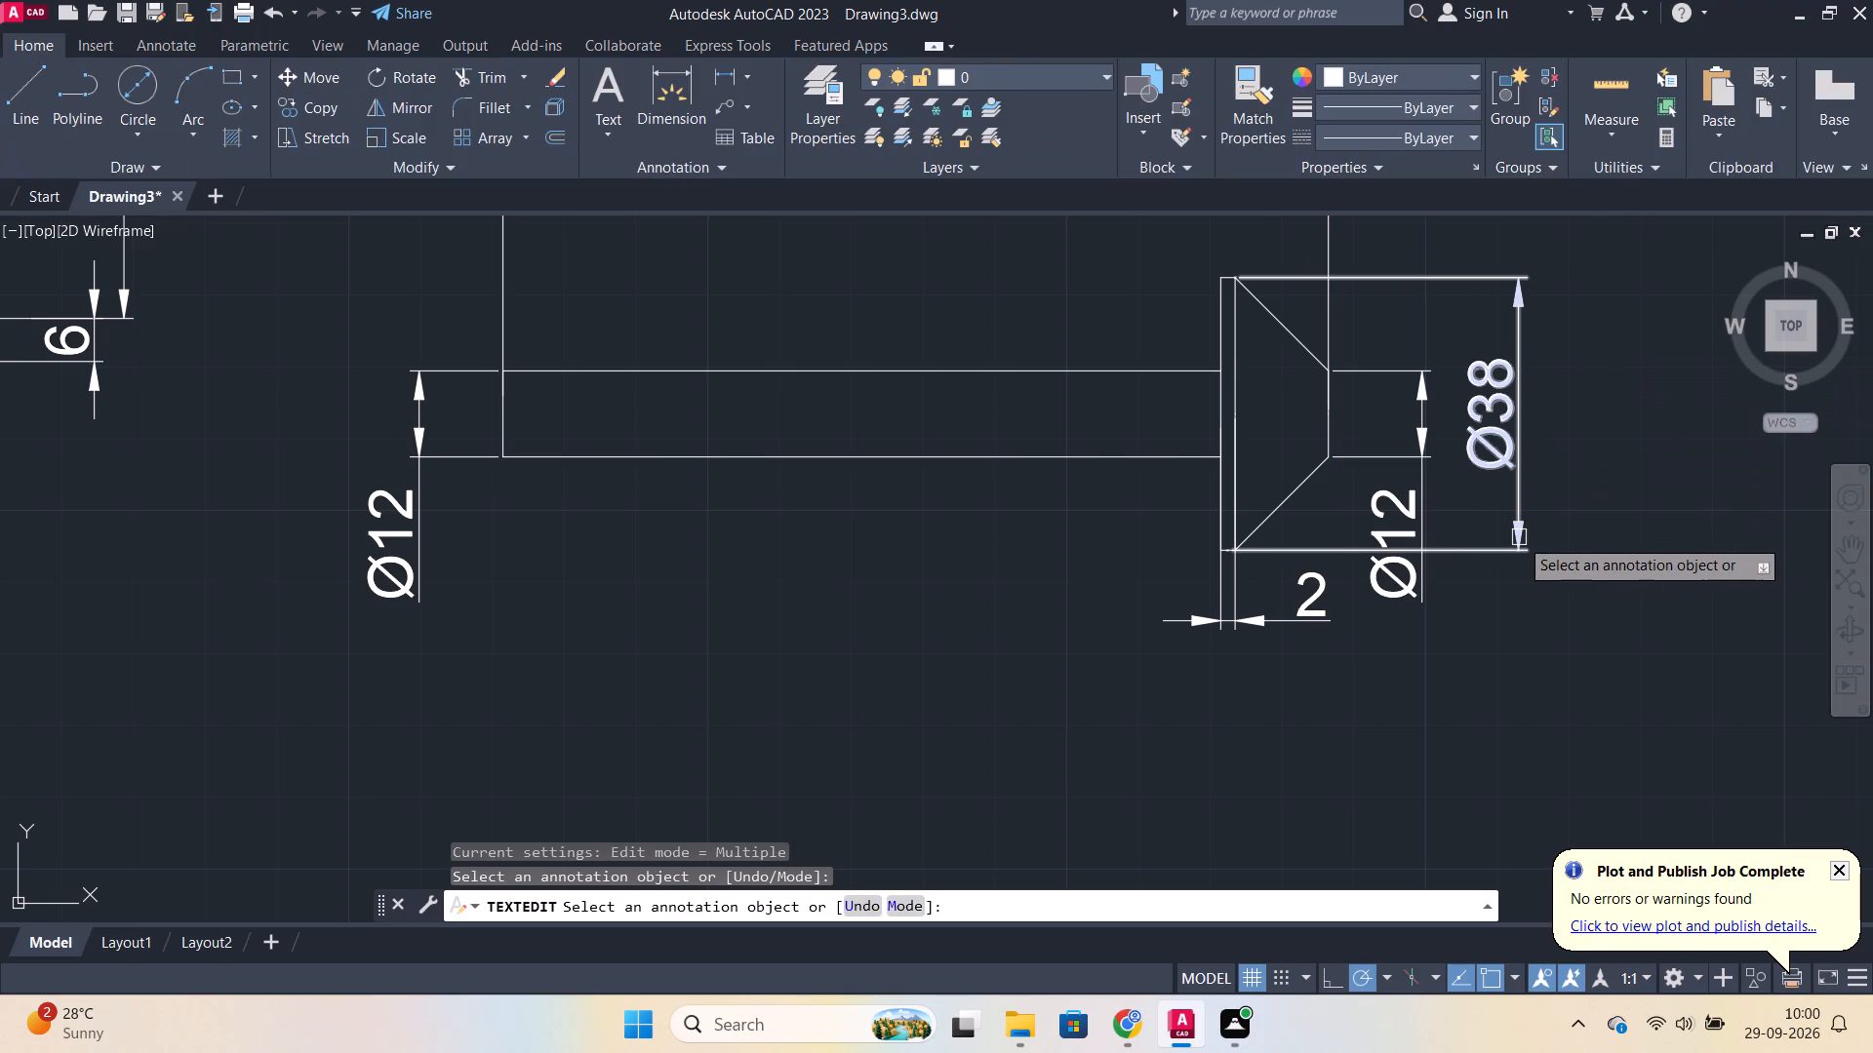
pyautogui.scroll(-2, 1519, 537)
pyautogui.scroll(1, 1317, 624)
pyautogui.moveTo(1316, 618); pyautogui.dragTo(1330, 678, button='middle')
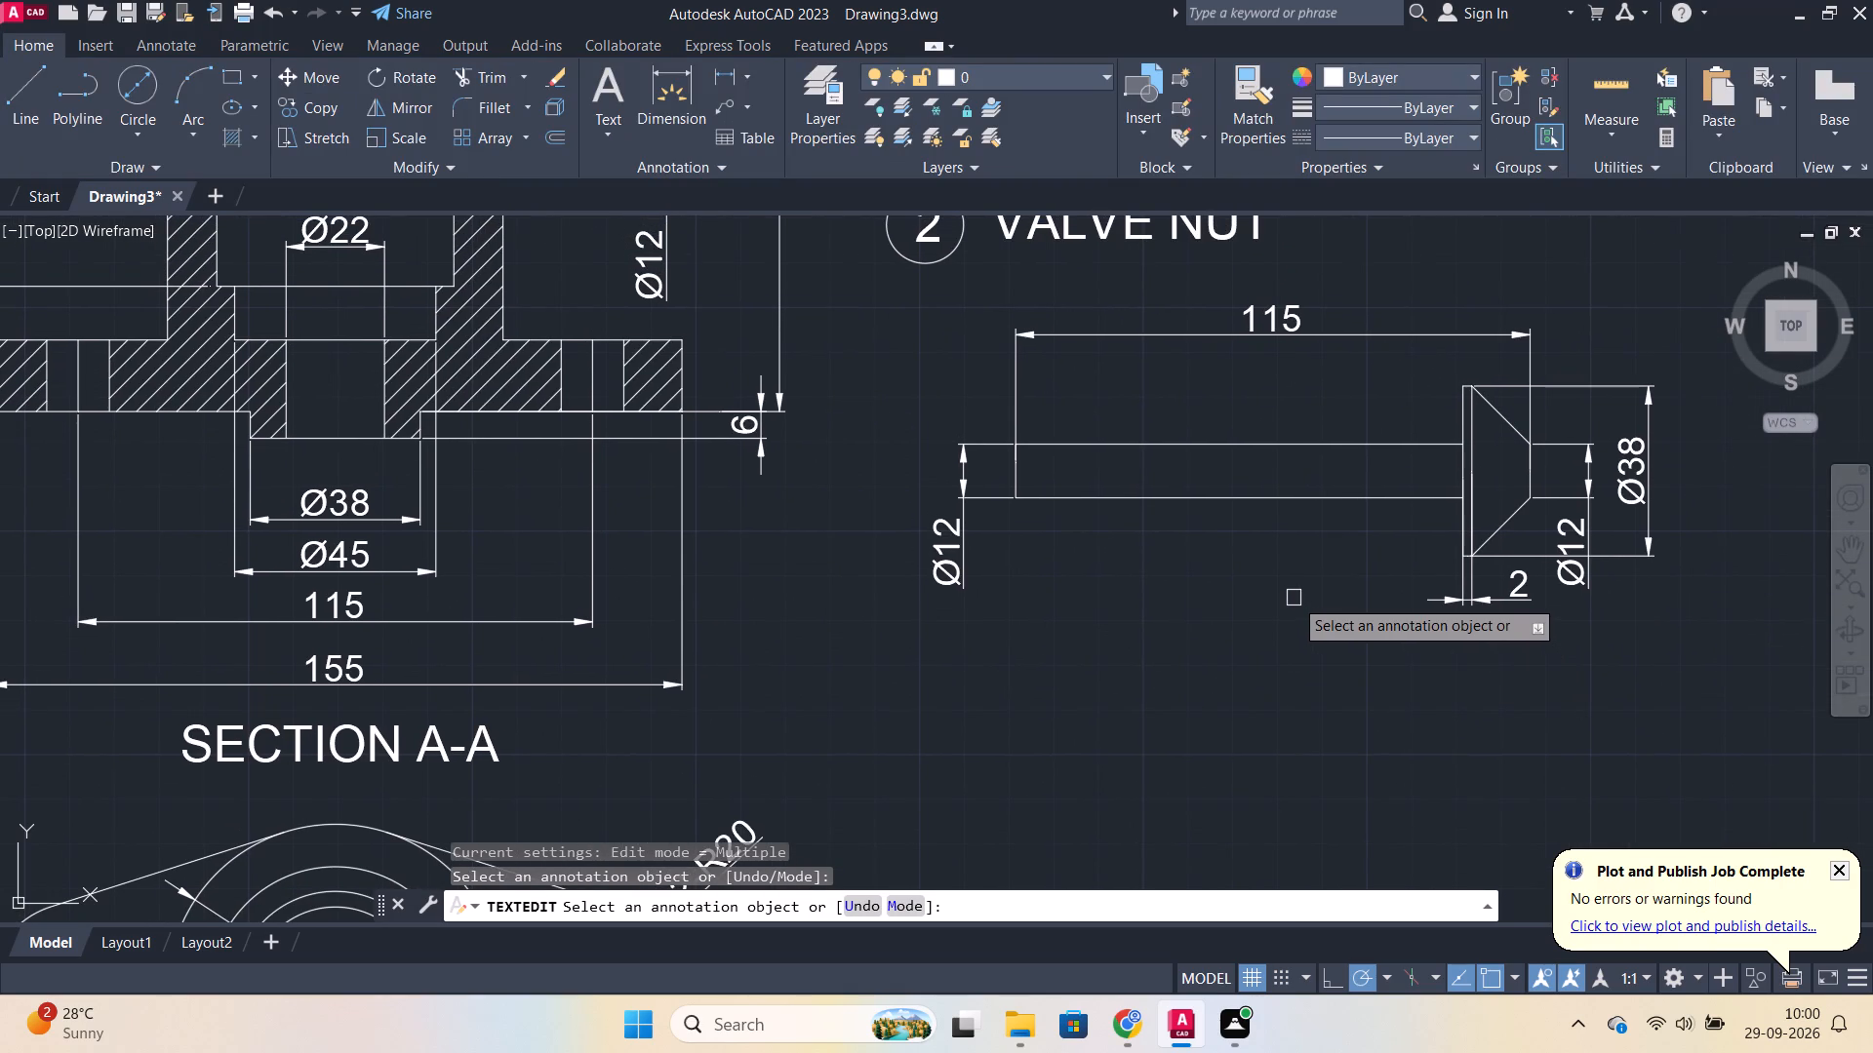
pyautogui.scroll(-1, 1294, 597)
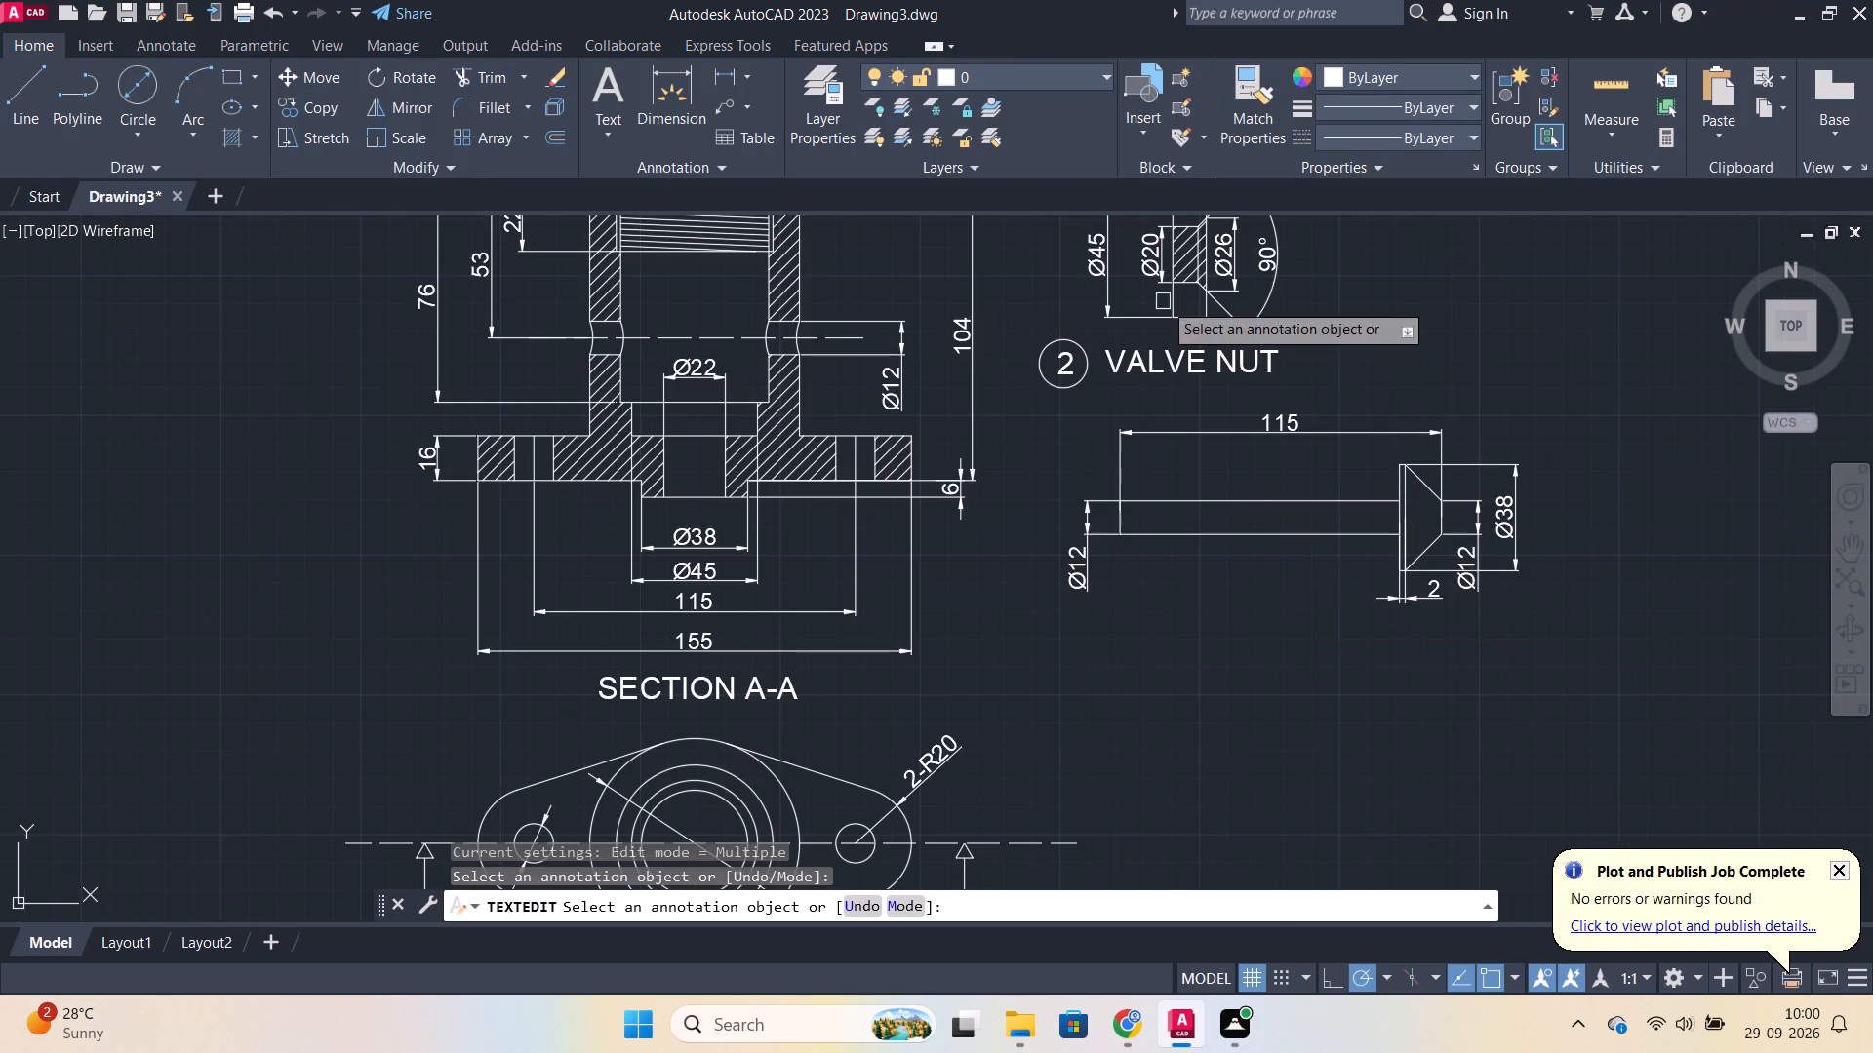
pyautogui.press('Escape')
# Copy the valve nut's numbered balloon and title and paste them below the dimensioned stem part.
pyautogui.click(1219, 360)
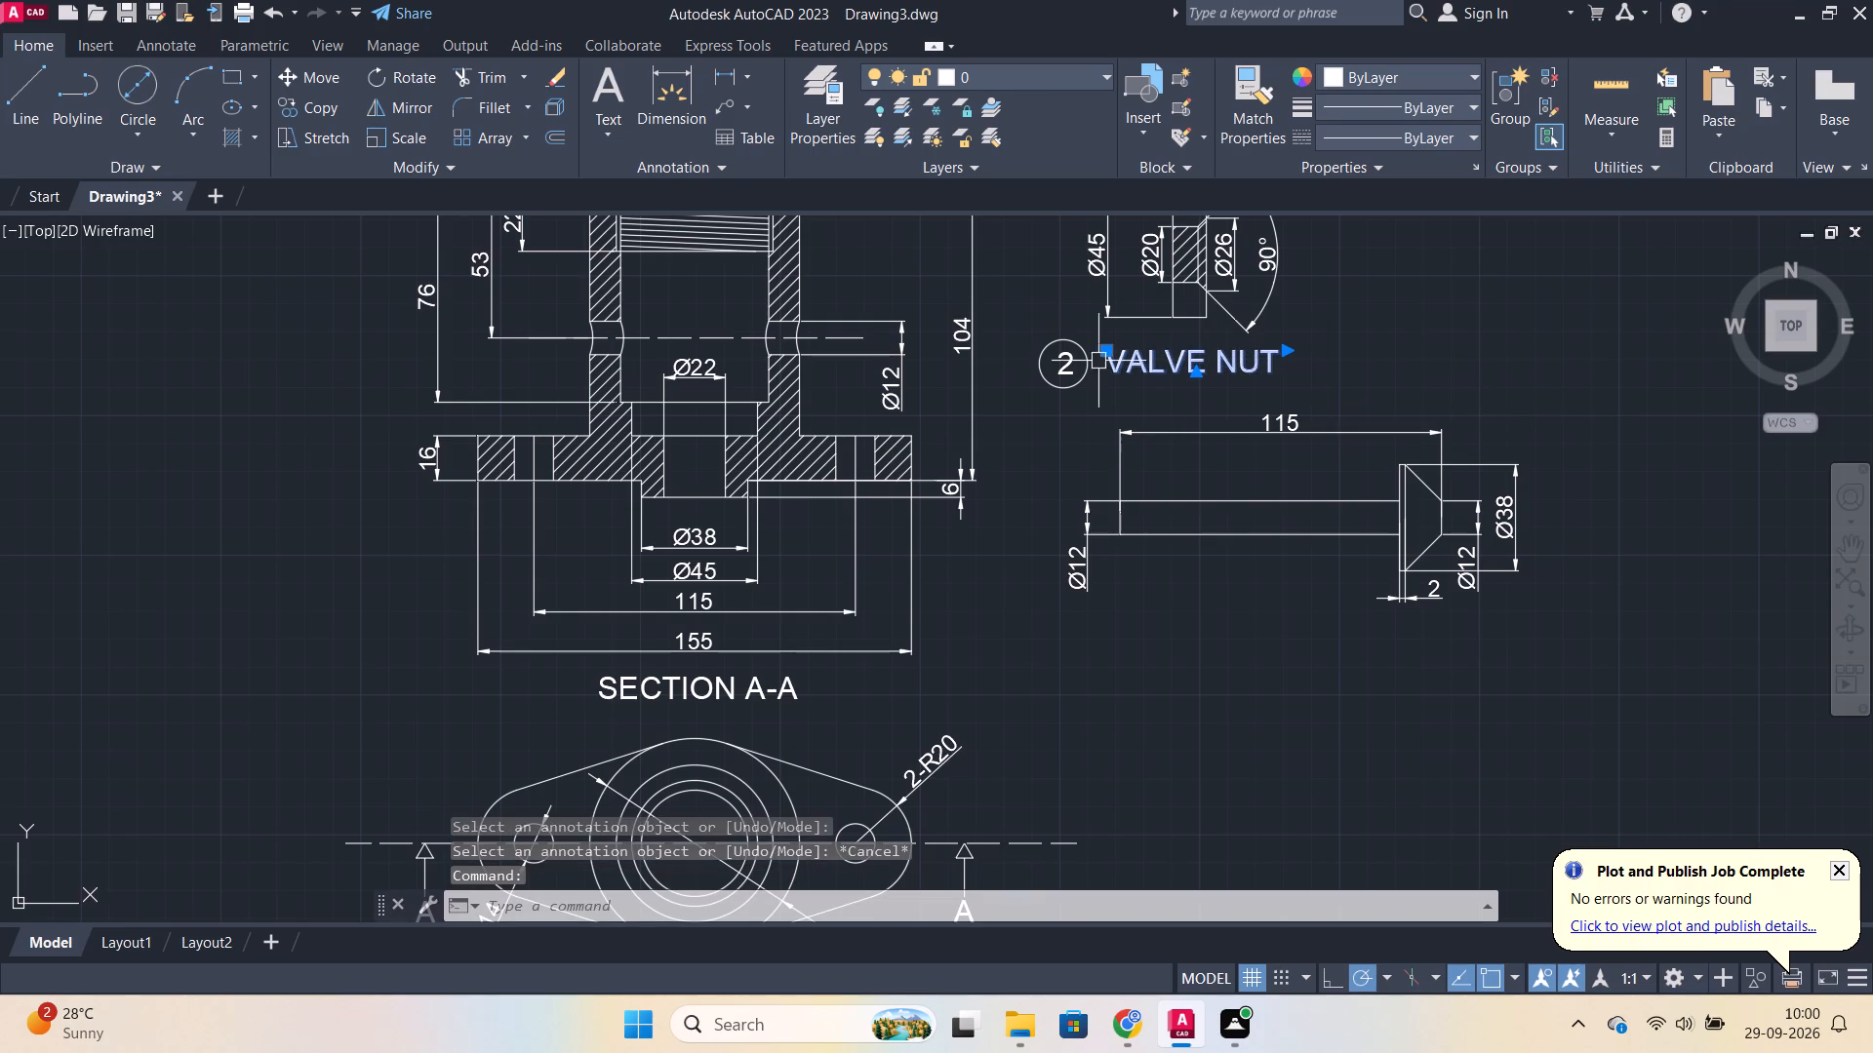
pyautogui.click(1079, 361)
pyautogui.press('Escape')
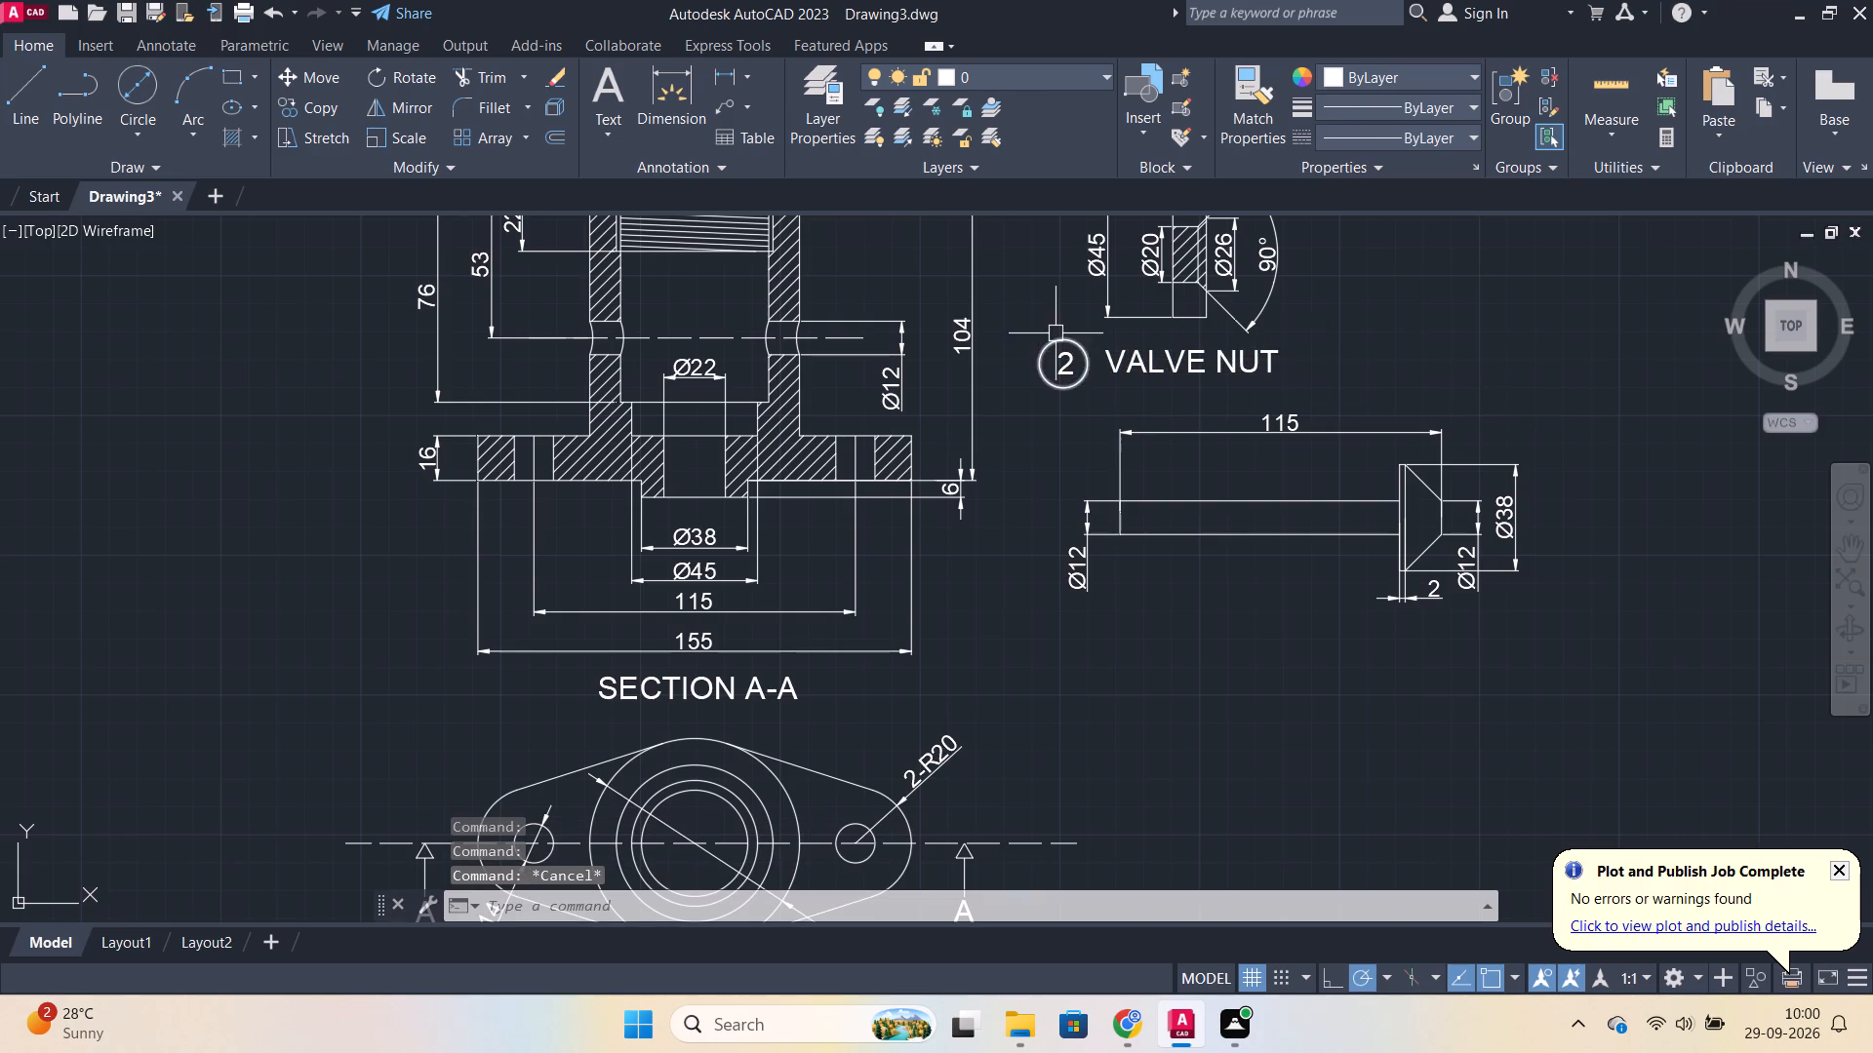
pyautogui.click(1032, 325)
pyautogui.click(1317, 394)
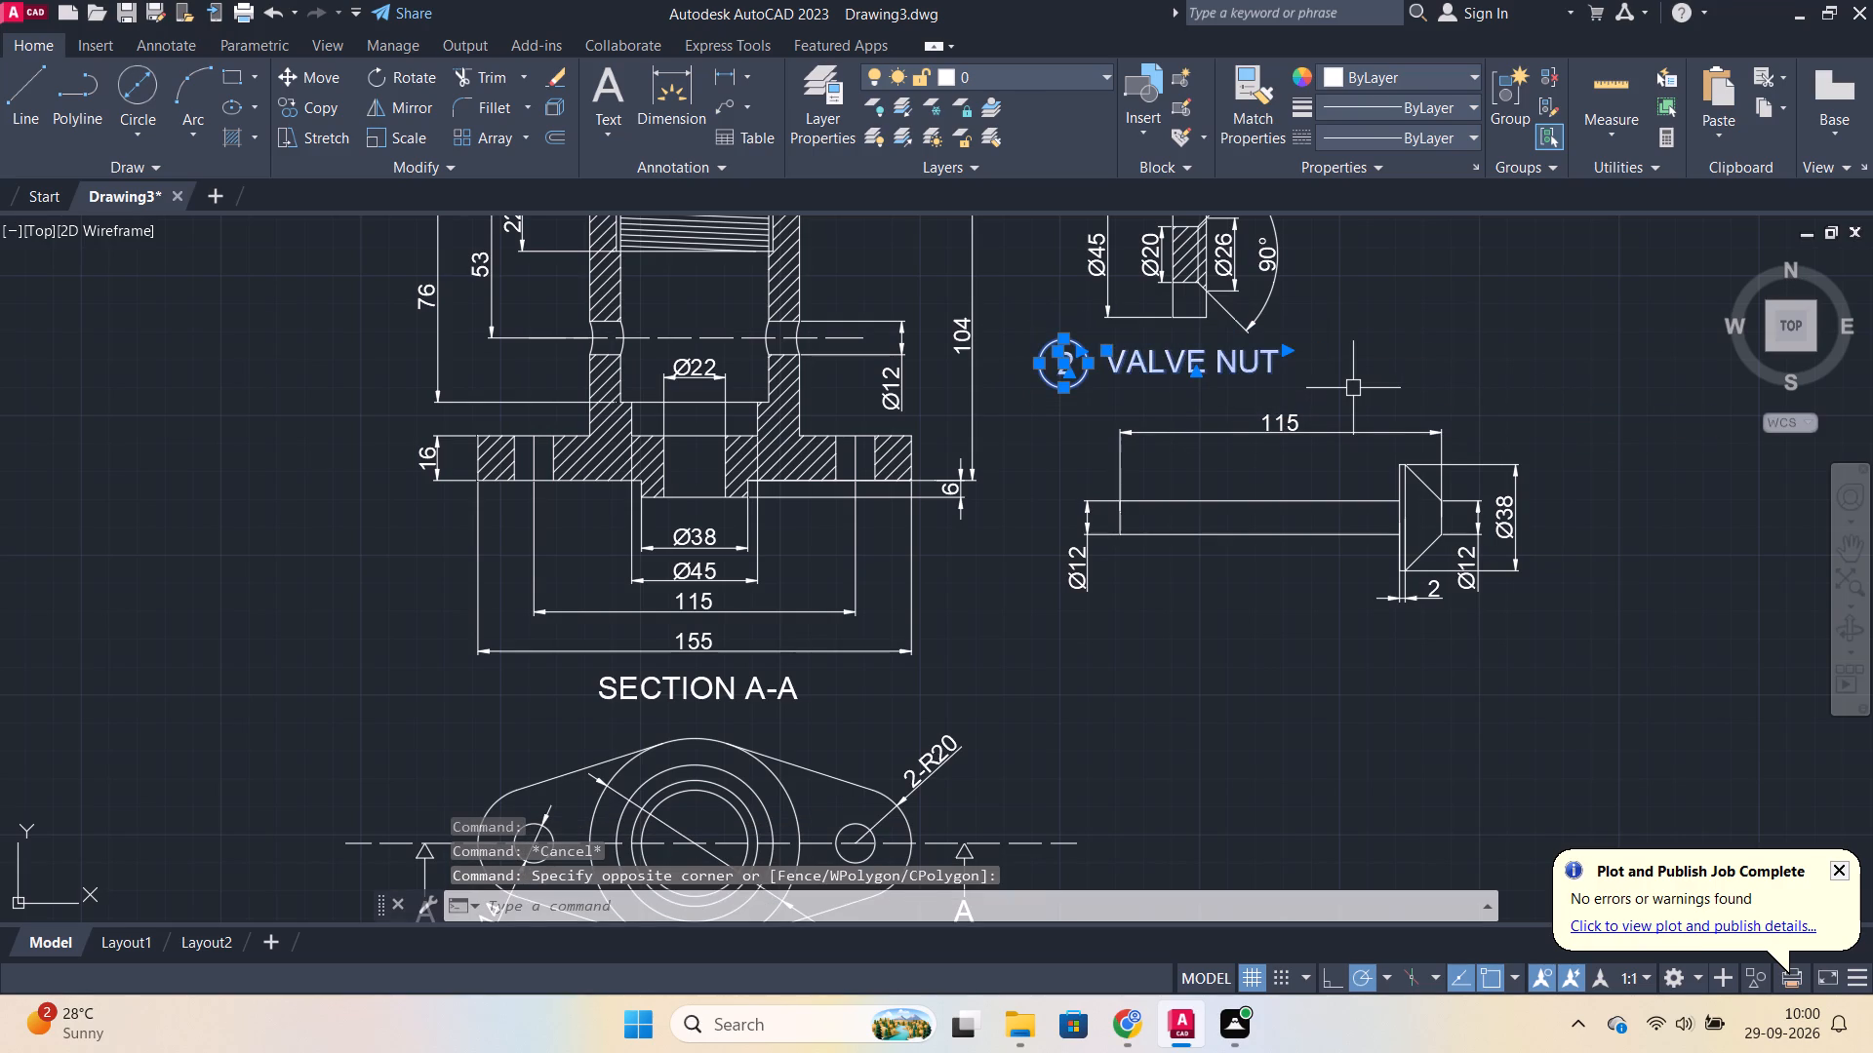
pyautogui.hotkey('ctrl', 'c')
pyautogui.hotkey('ctrl', 'v')
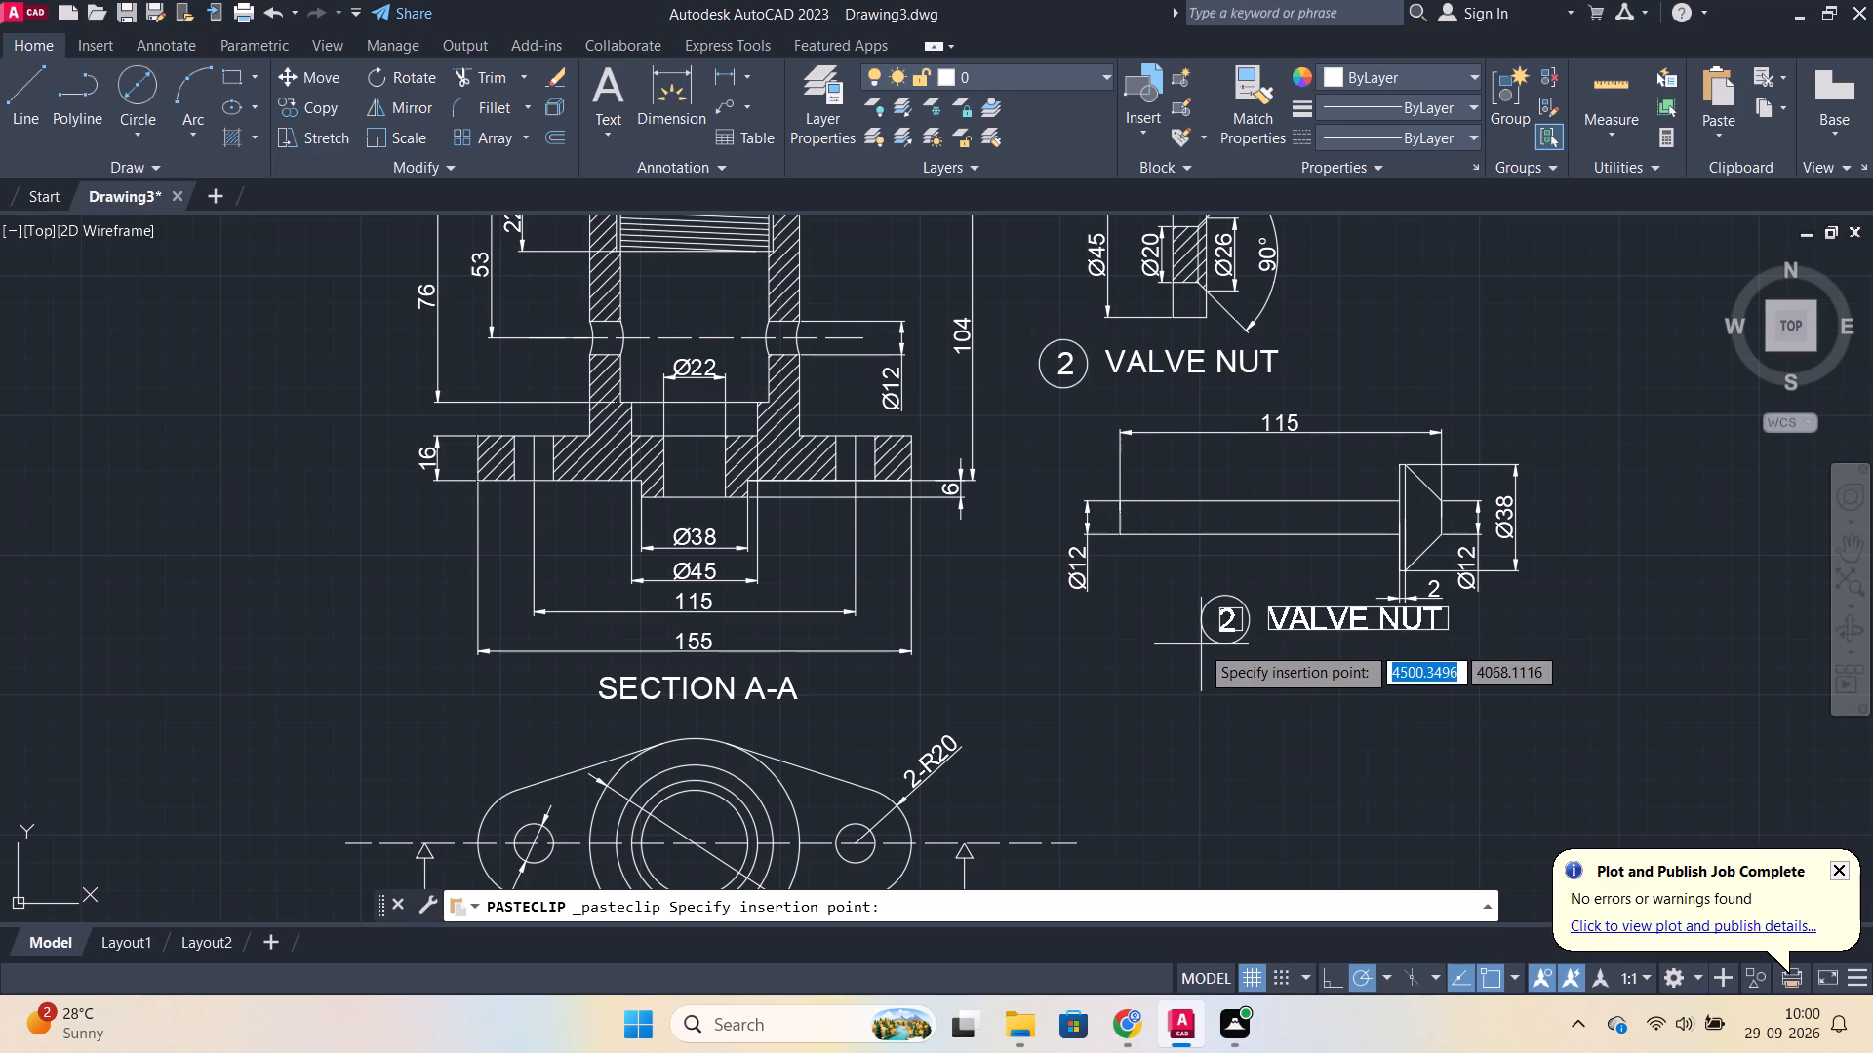
pyautogui.scroll(1, 1140, 632)
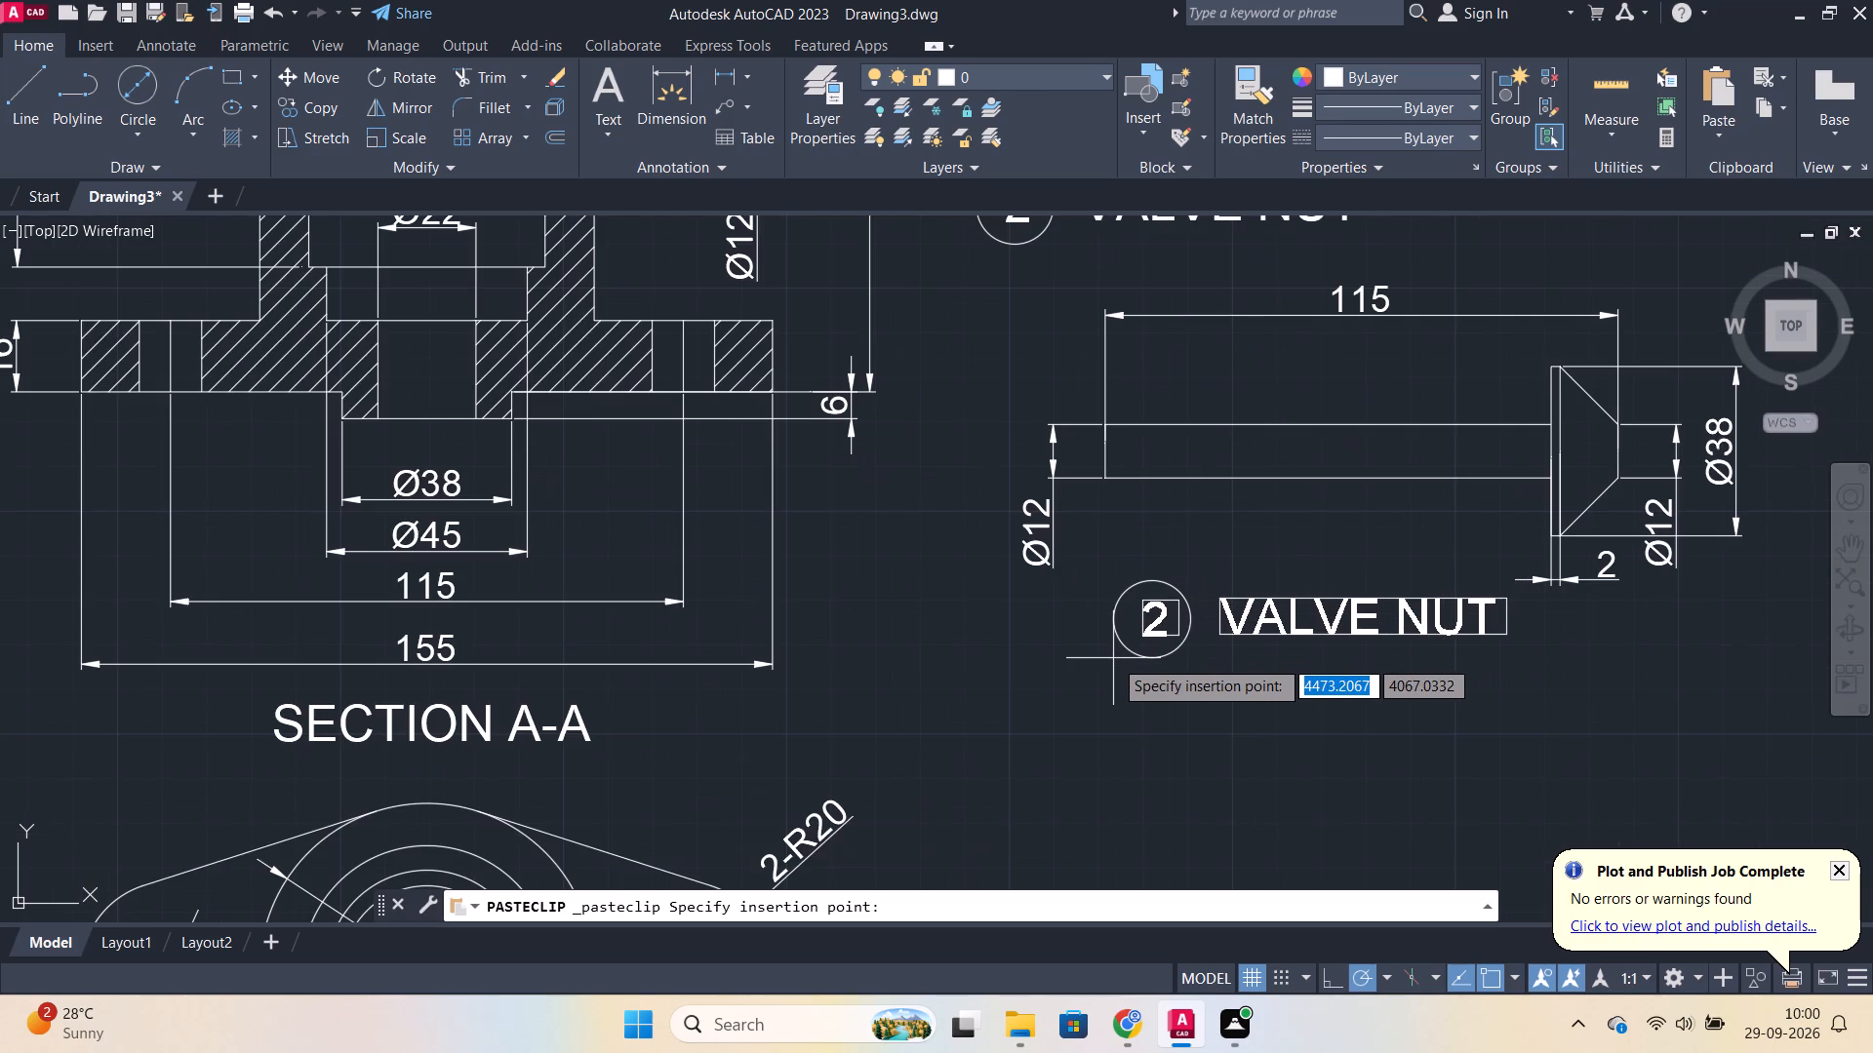
pyautogui.click(1113, 657)
pyautogui.scroll(-1, 1198, 584)
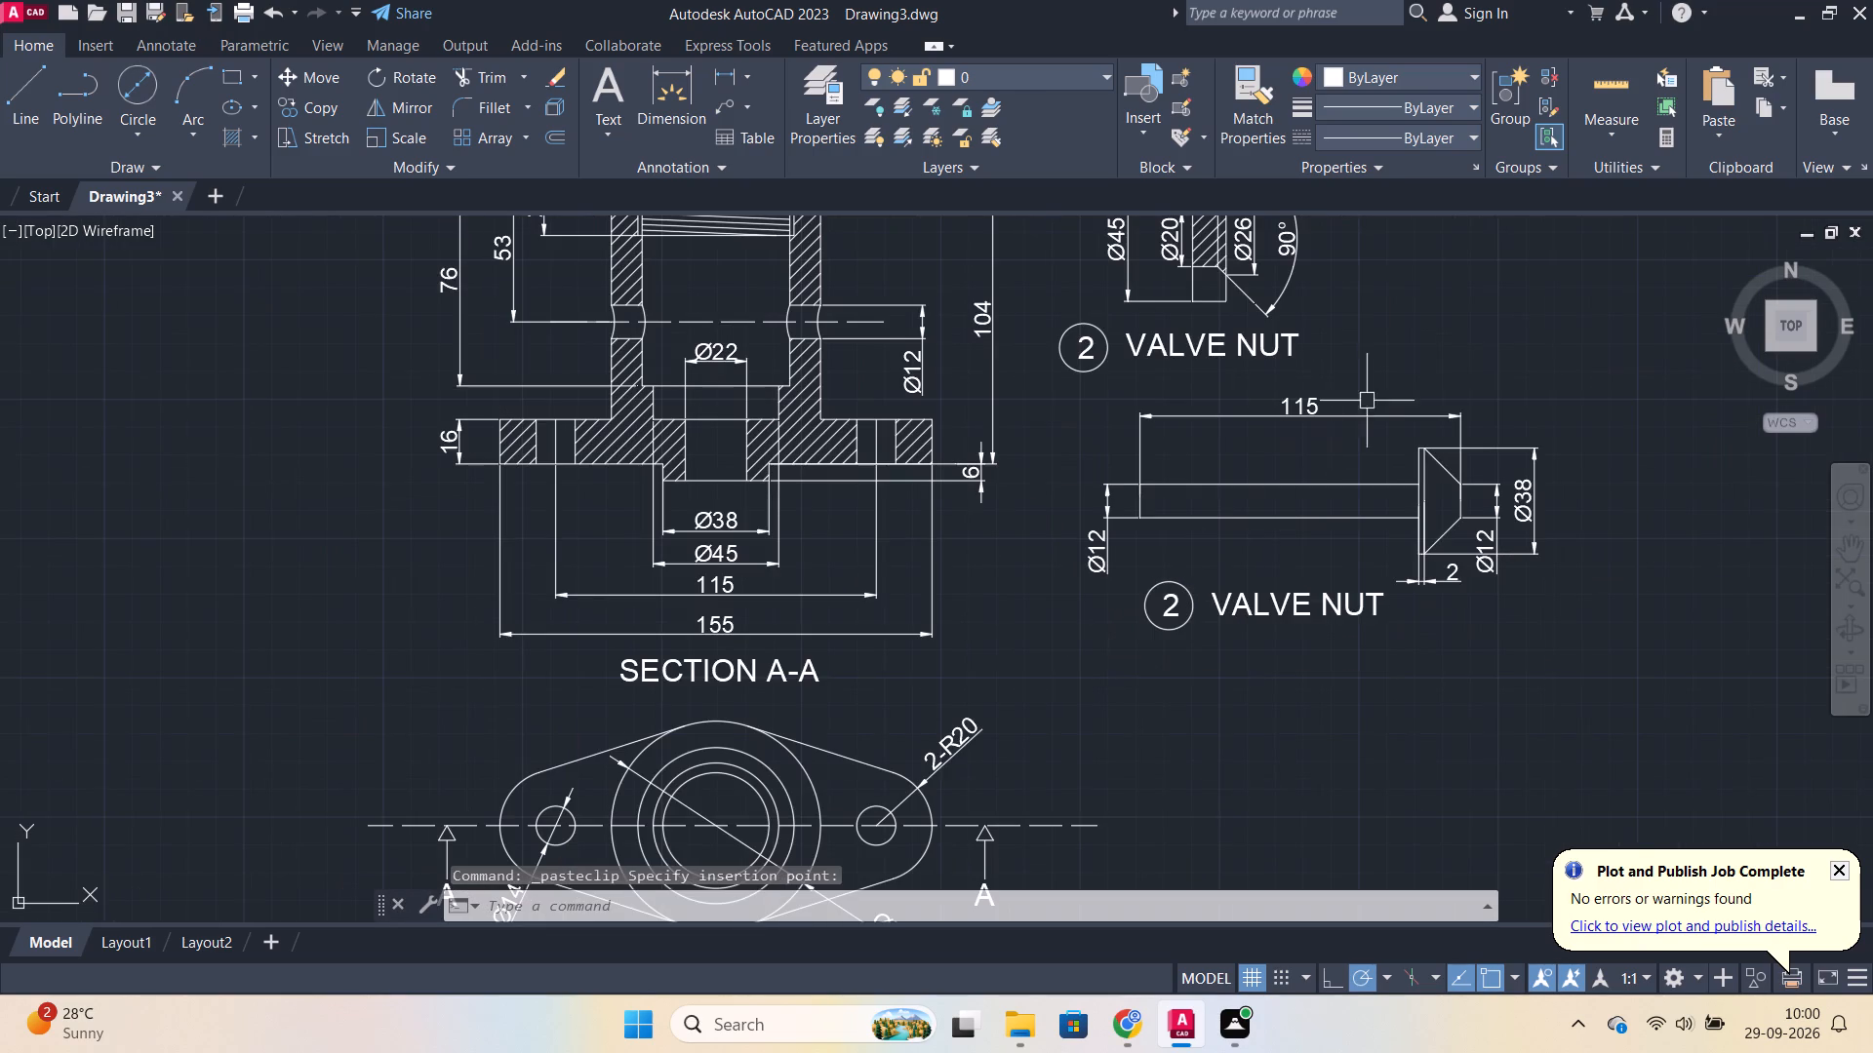
# Paste another copy of the VALVE NUT balloon and title above the valve nut view.
pyautogui.moveTo(1394, 380); pyautogui.dragTo(1431, 551, button='middle')
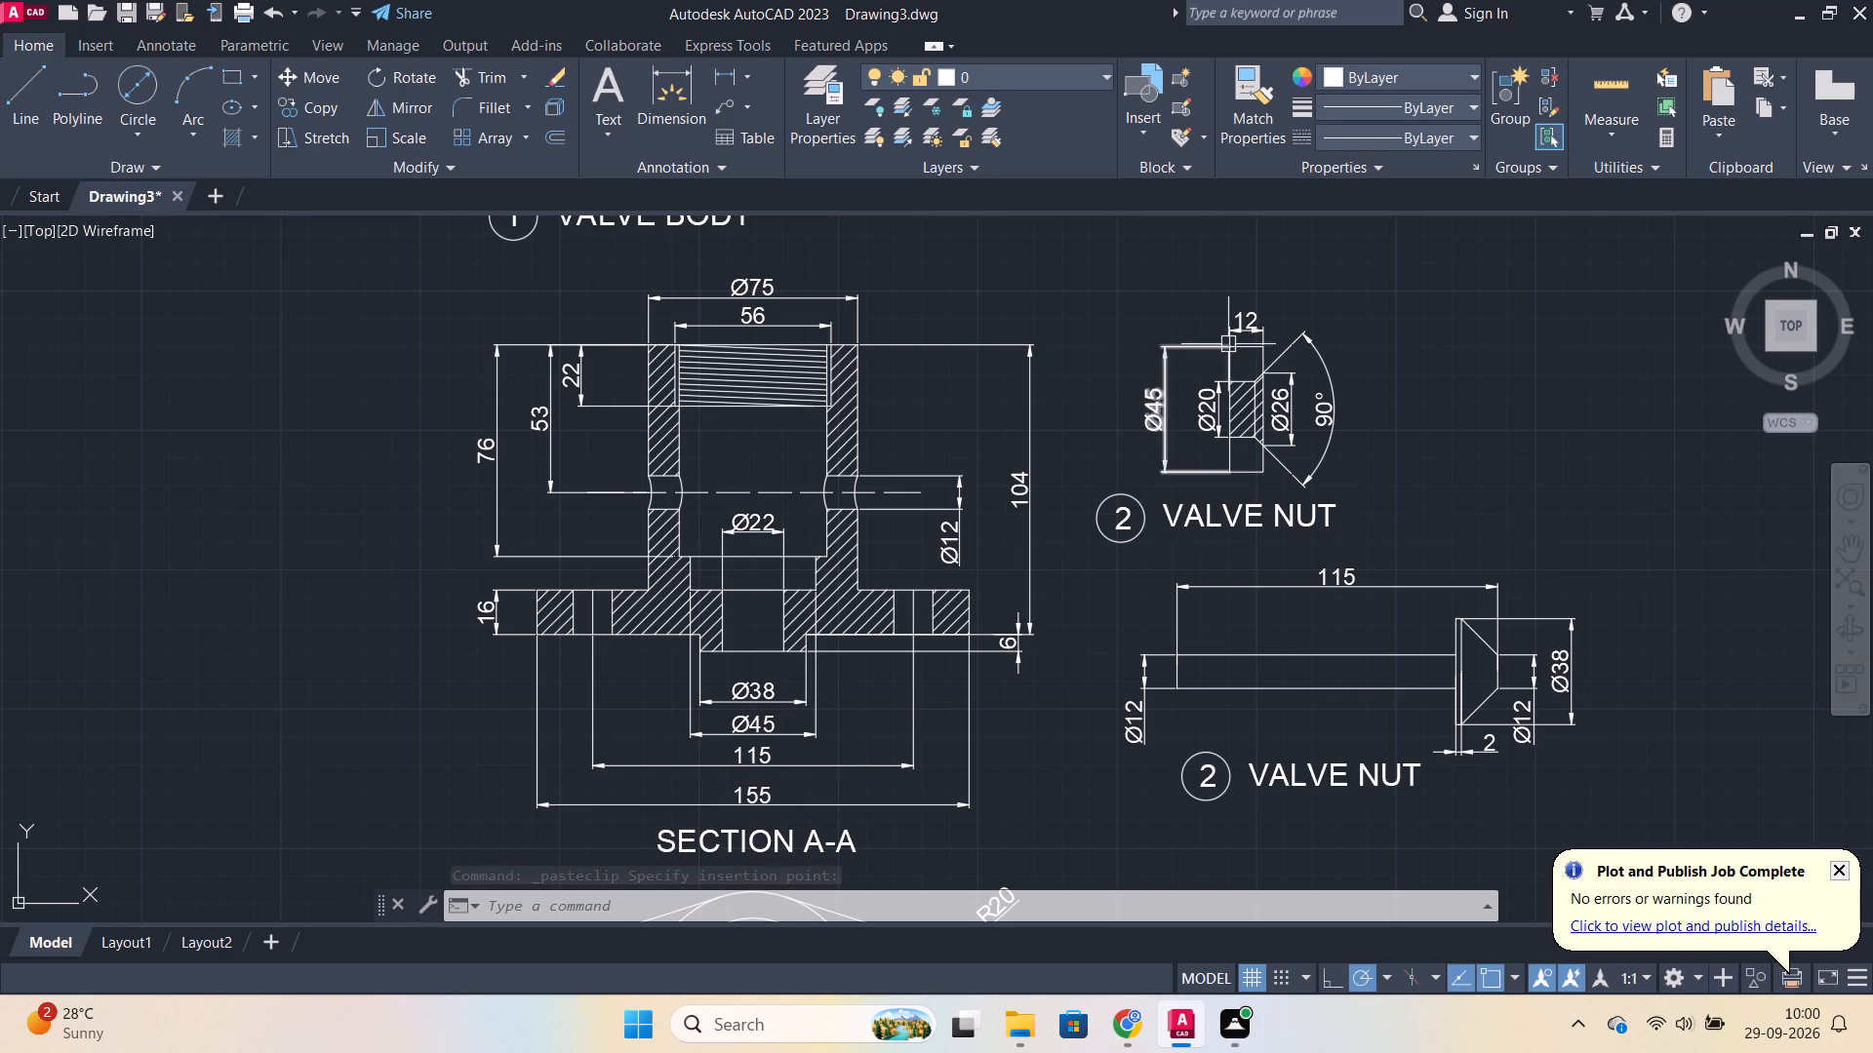
pyautogui.hotkey('ctrl', 'v')
pyautogui.scroll(1, 1129, 313)
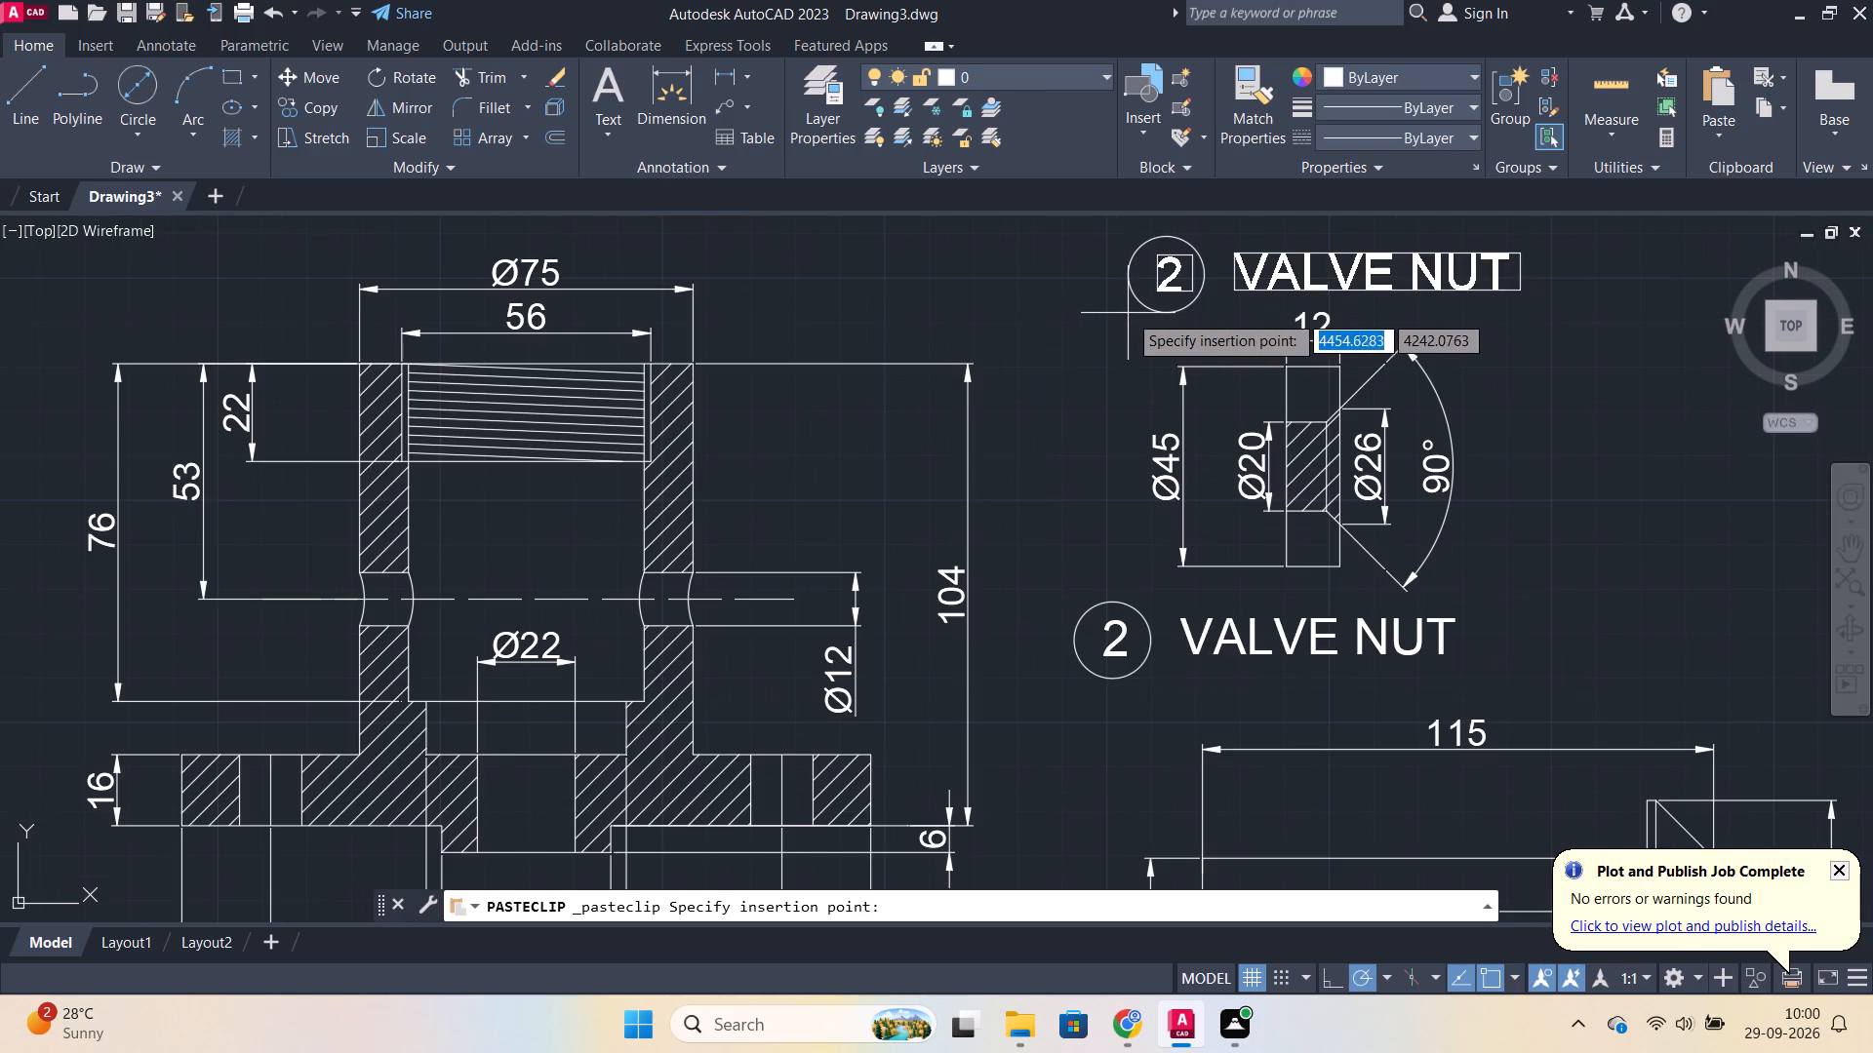
pyautogui.click(1063, 314)
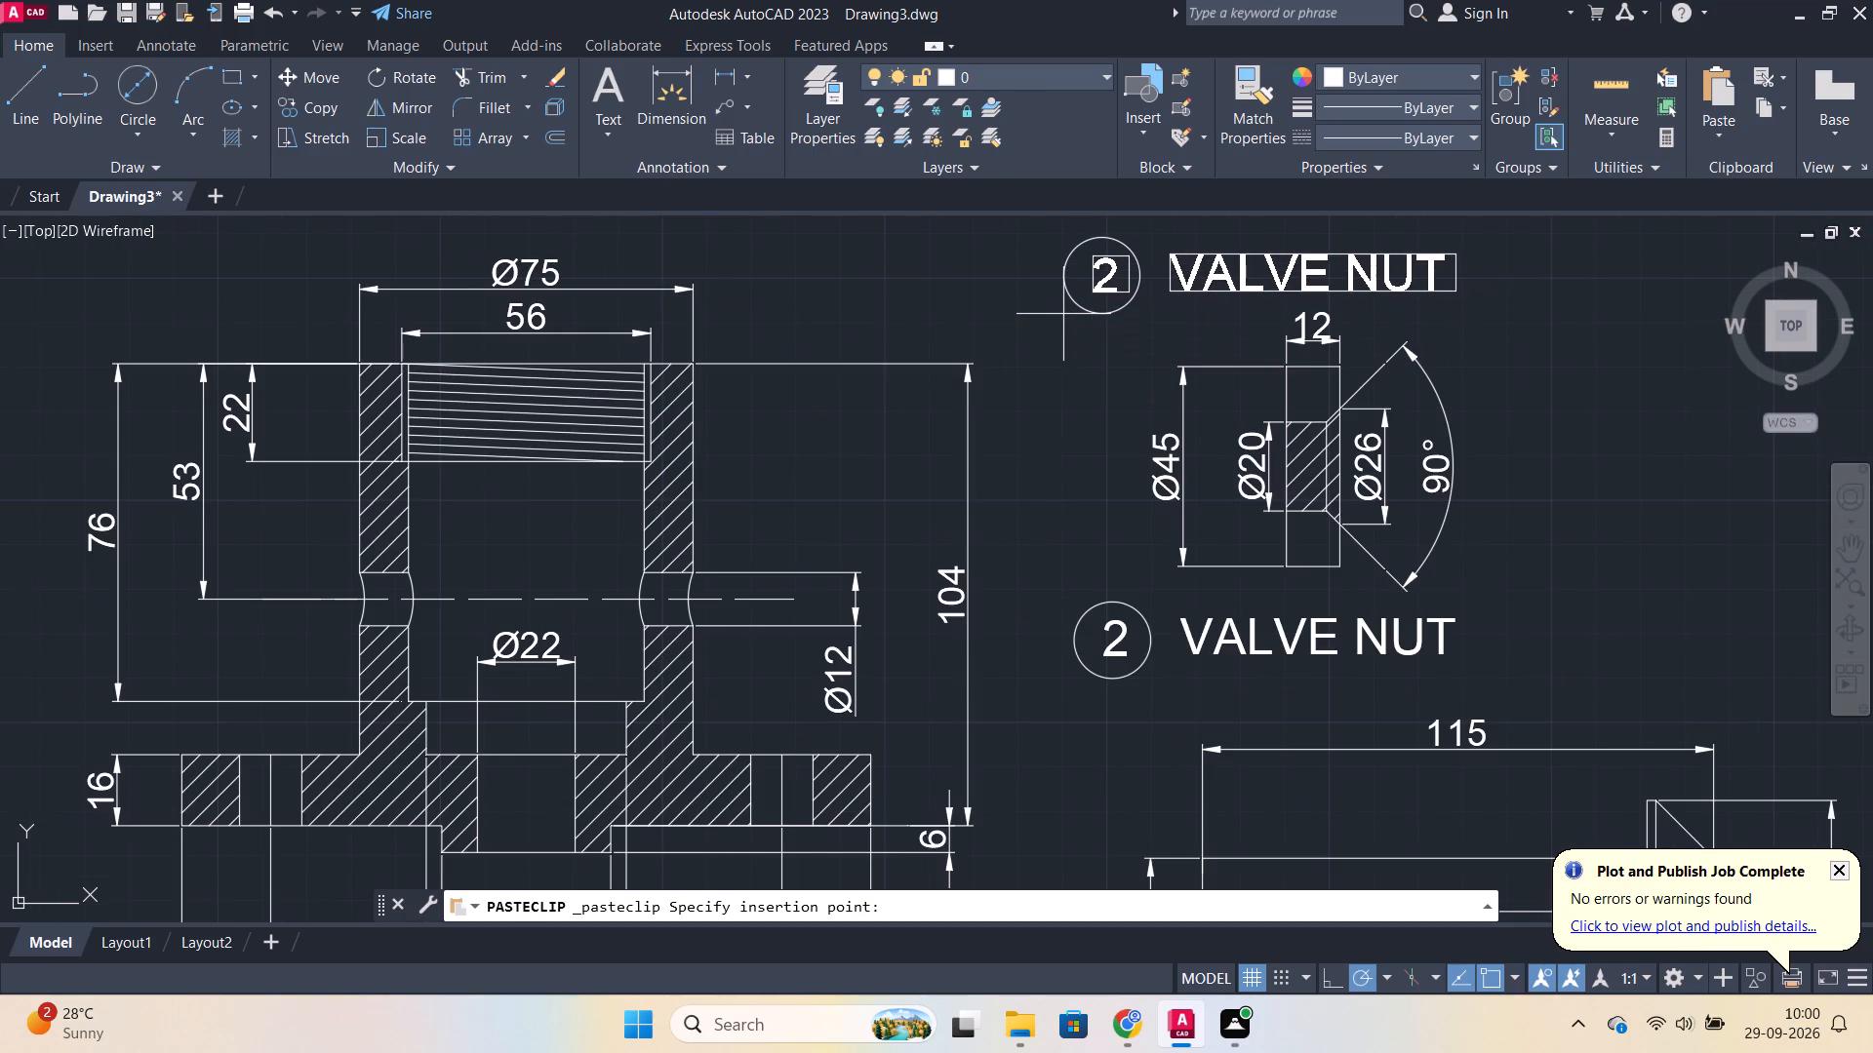
pyautogui.scroll(-1, 1546, 373)
# Erase the original balloon circle, number 2 and VALVE NUT title beneath the valve nut view.
pyautogui.click(1503, 543)
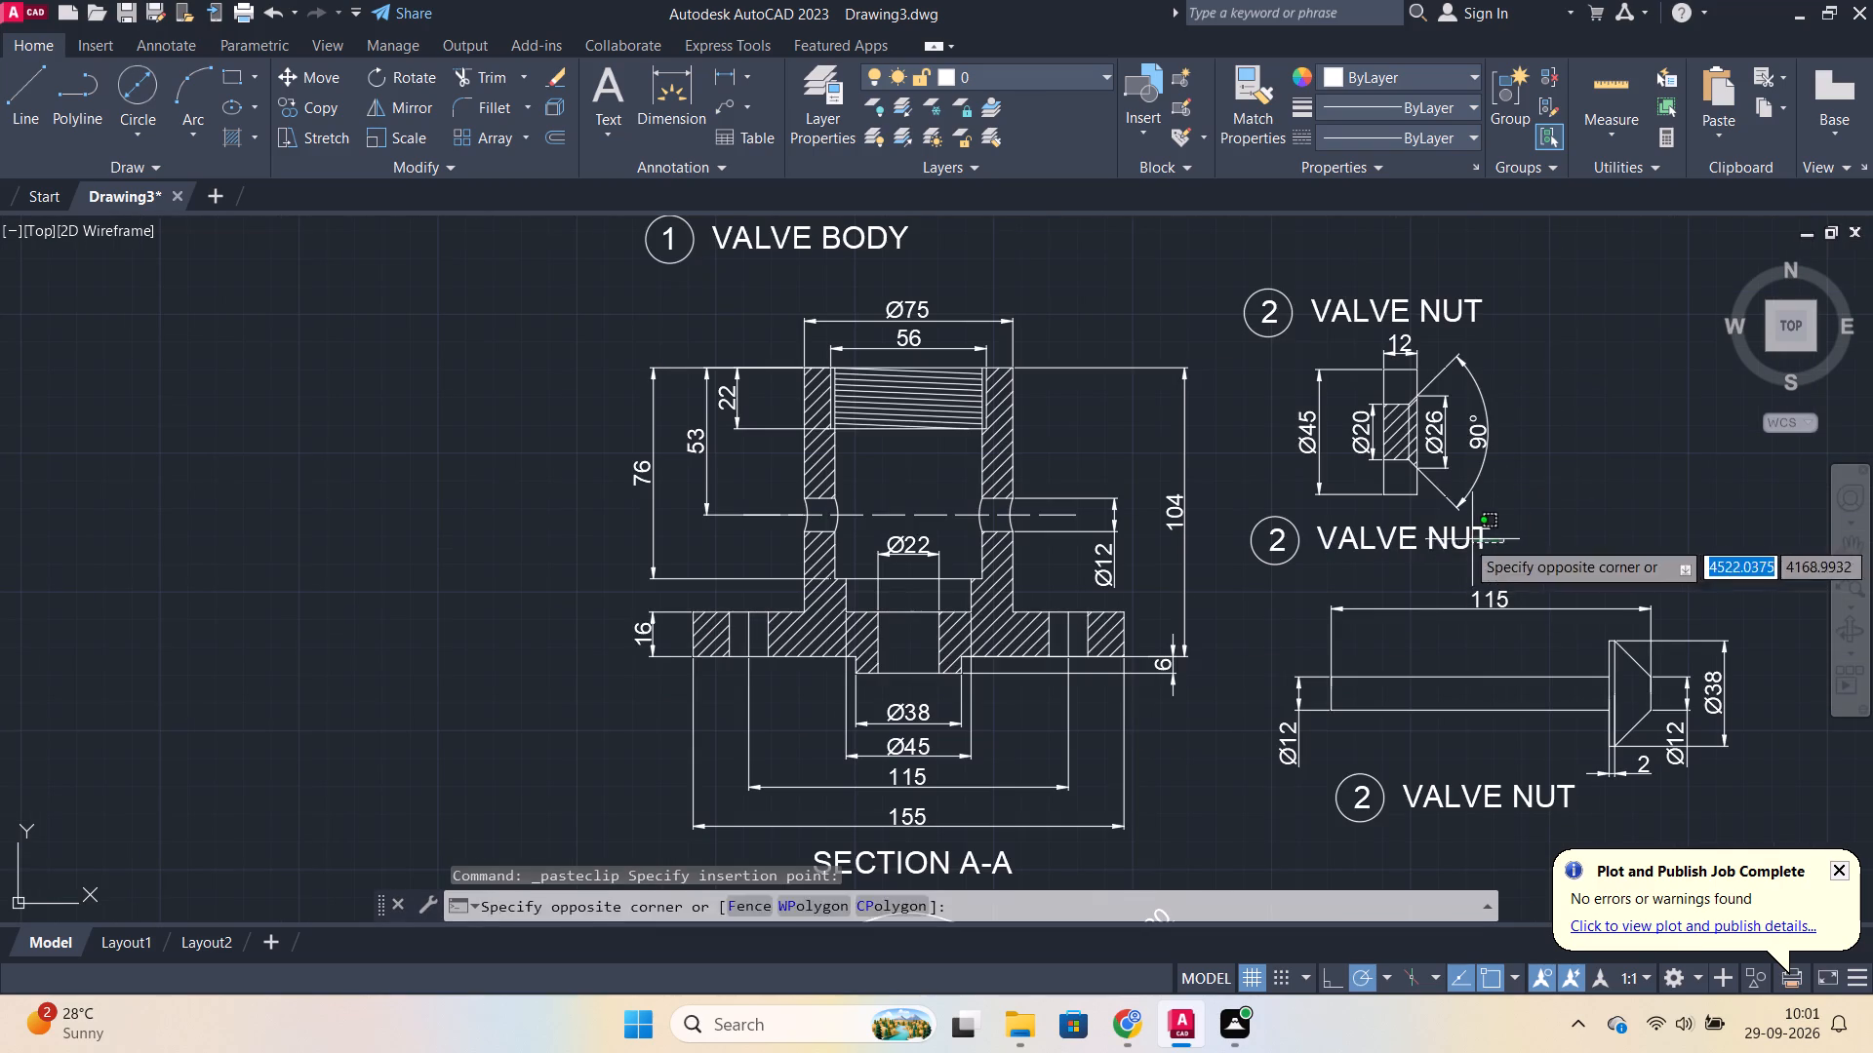
pyautogui.click(1464, 539)
pyautogui.click(1294, 544)
pyautogui.press('e')
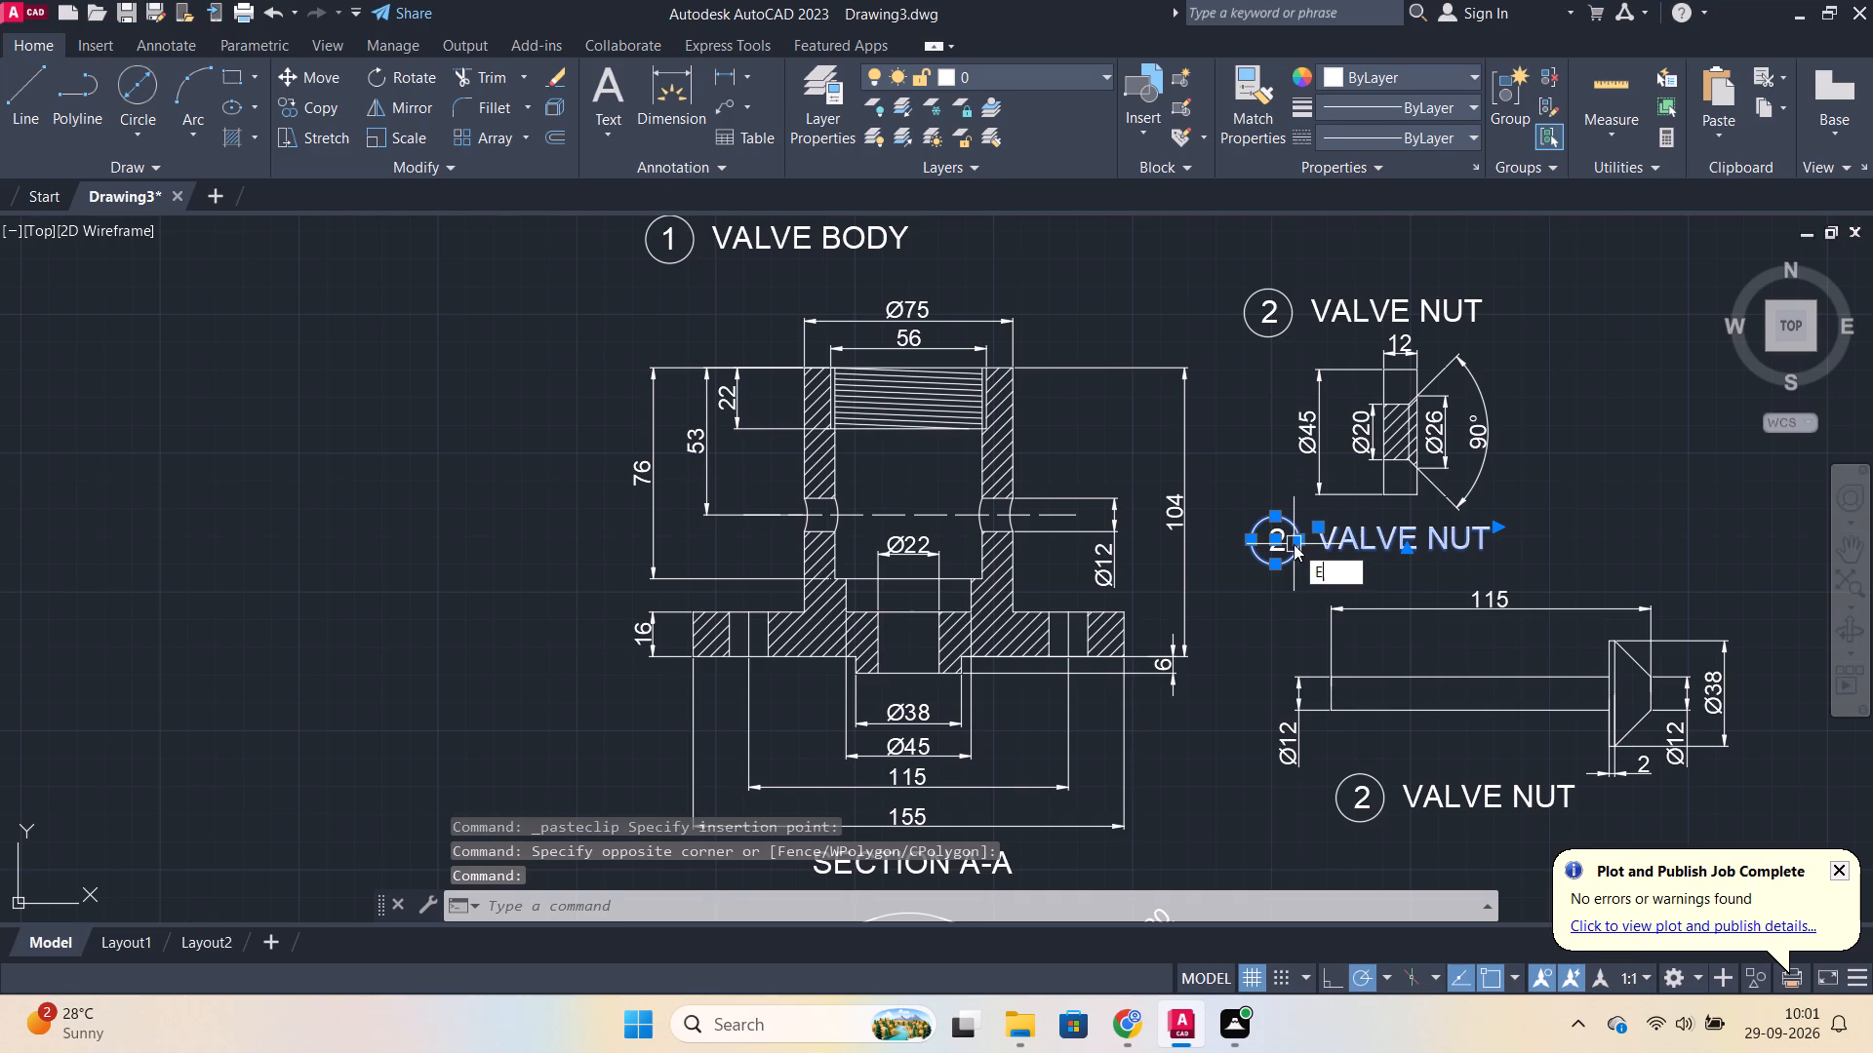
pyautogui.press('Return')
pyautogui.click(1269, 543)
pyautogui.press('e')
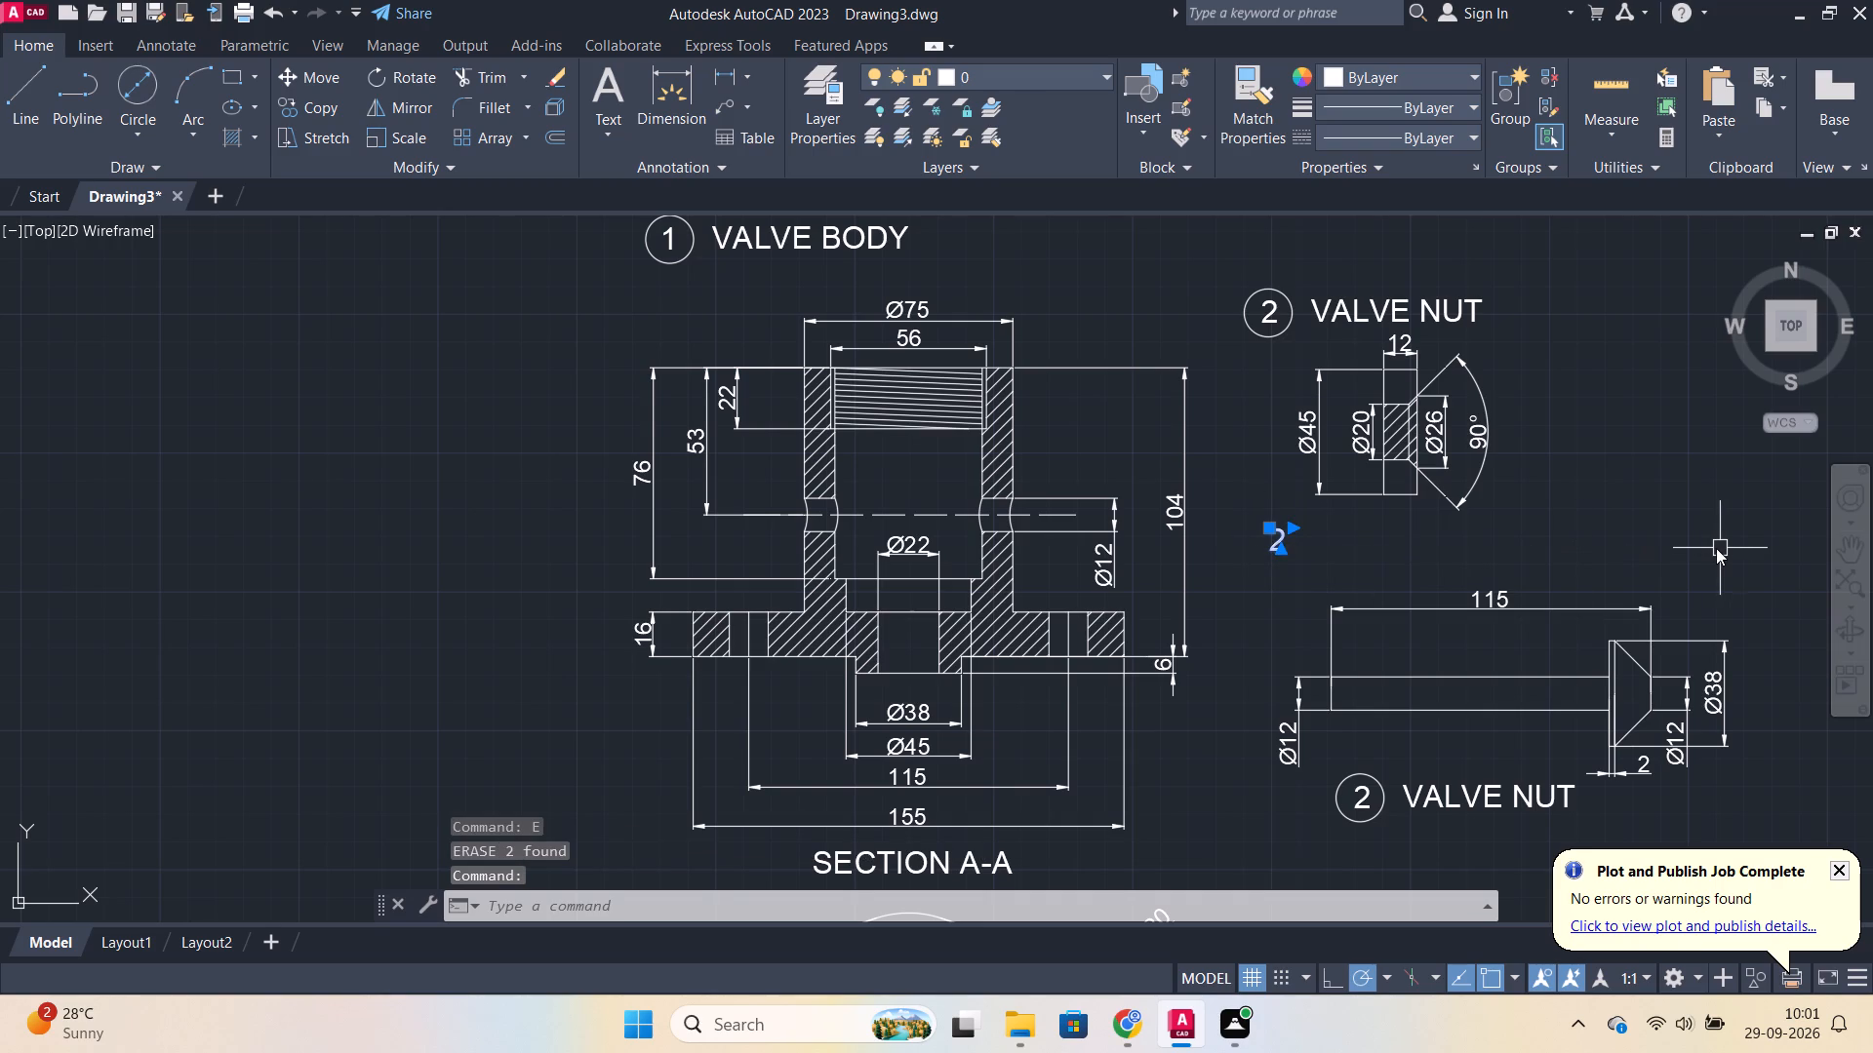
pyautogui.press('Return')
# Change the title below the stem part to VALVE and narrow its text frame to fit the word.
pyautogui.scroll(-1, 1585, 562)
pyautogui.scroll(1, 1683, 626)
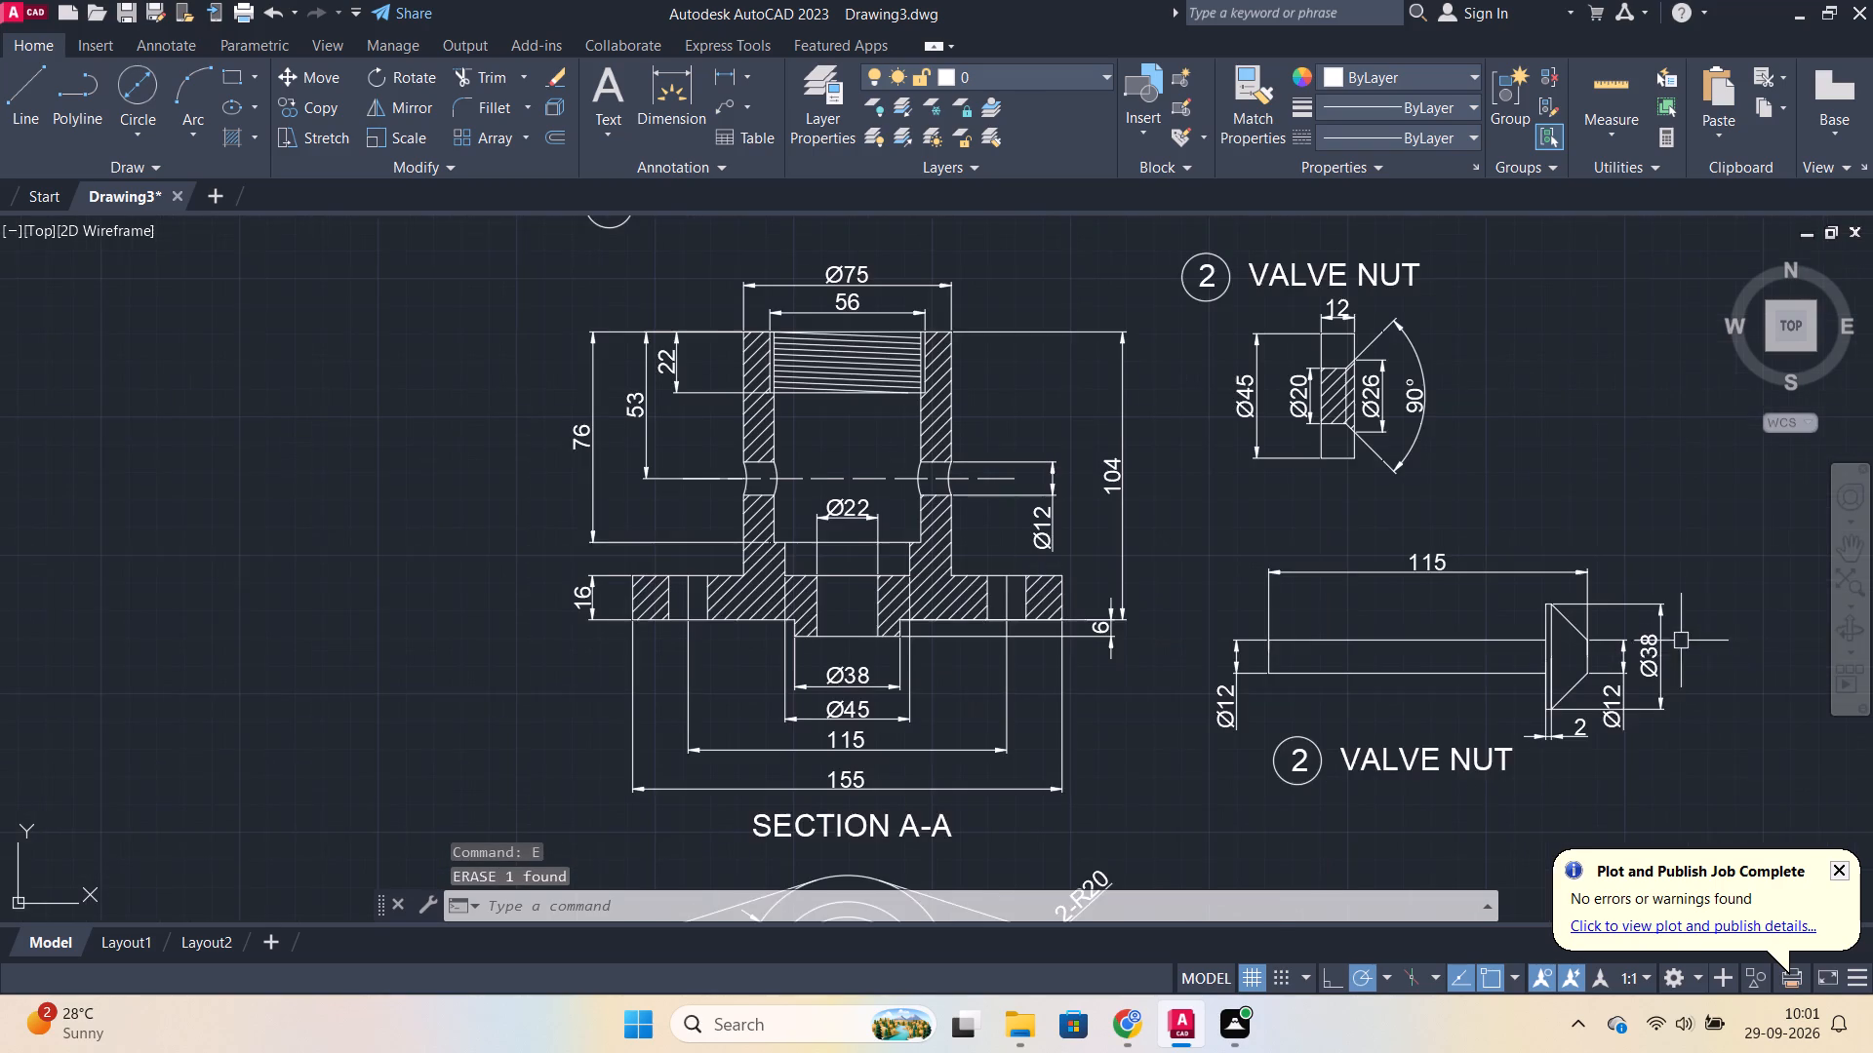
pyautogui.moveTo(1713, 667); pyautogui.dragTo(1645, 587, button='middle')
pyautogui.doubleClick(1352, 689)
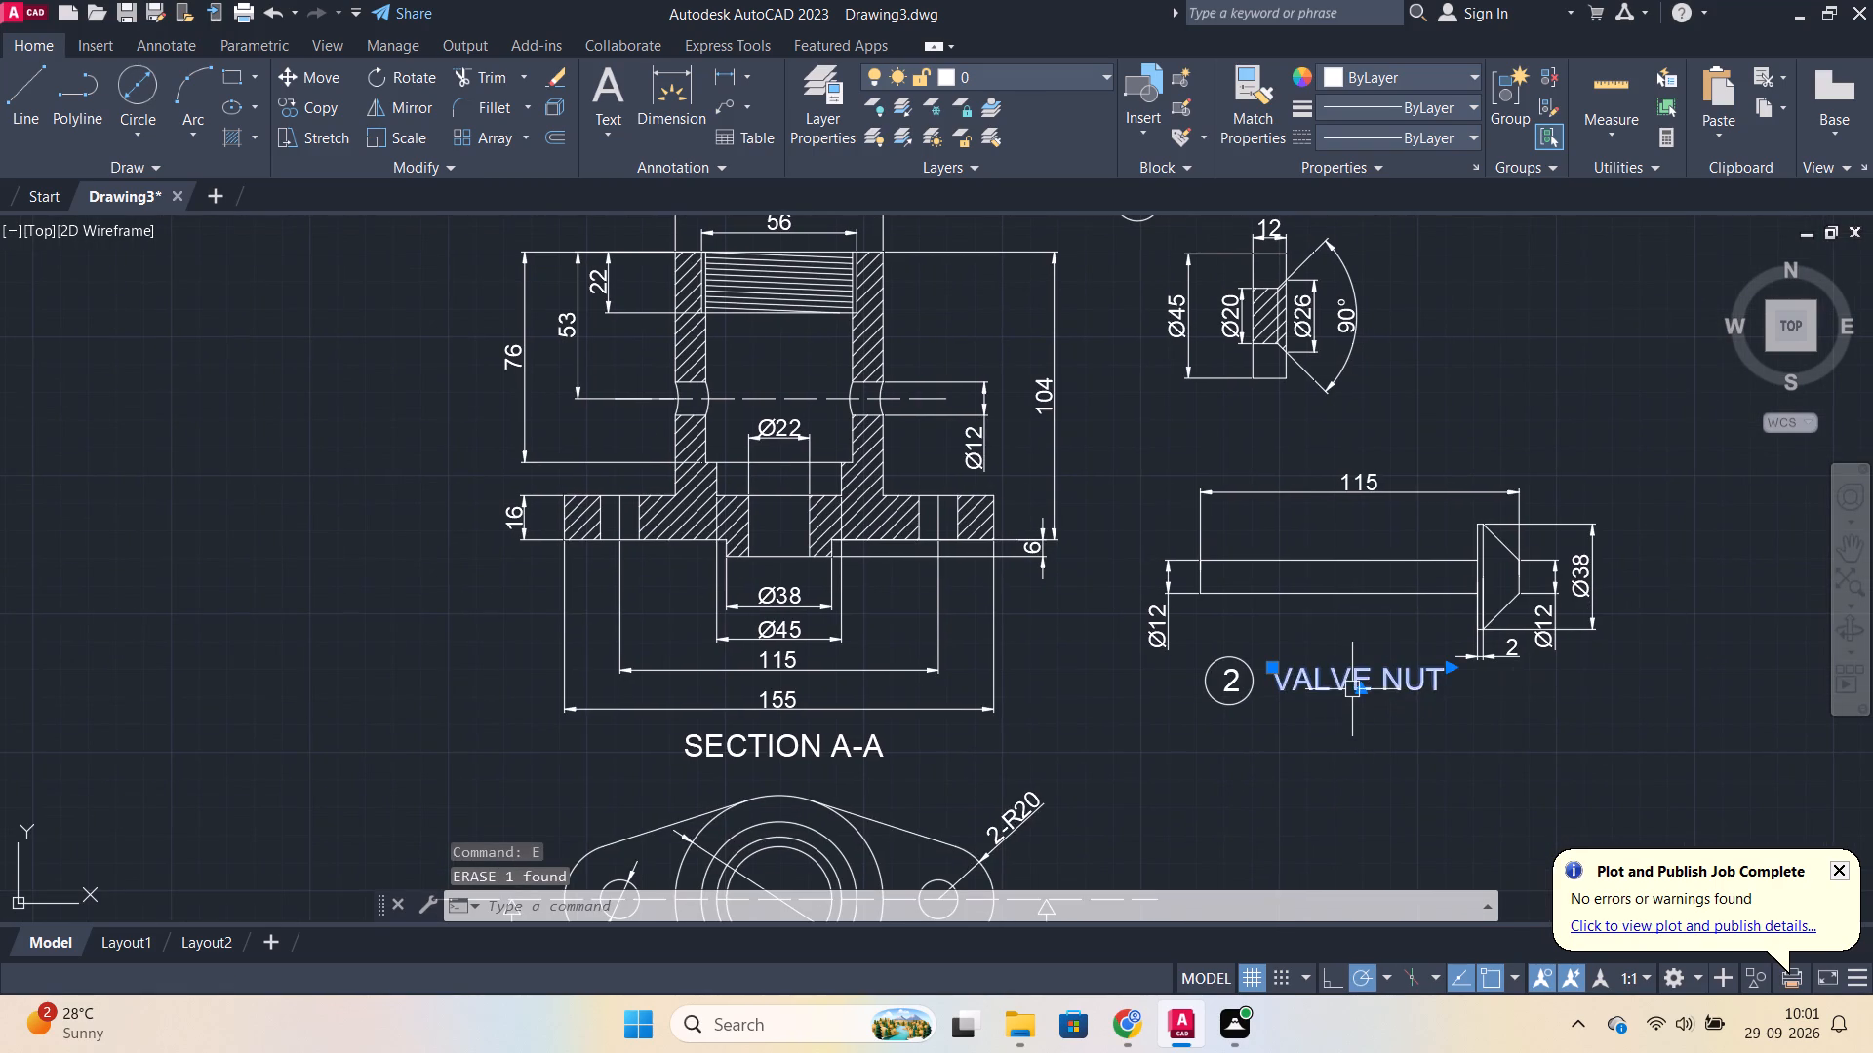
pyautogui.press('Right')
pyautogui.press('Right')
pyautogui.press('Right')
pyautogui.press('Right')
pyautogui.press('Right')
pyautogui.press('Right')
pyautogui.press('Right')
pyautogui.press('Right')
pyautogui.press('Right')
pyautogui.press('Right')
pyautogui.press('Right')
pyautogui.press('Right')
pyautogui.press('Right')
pyautogui.press('Right')
pyautogui.press('Right')
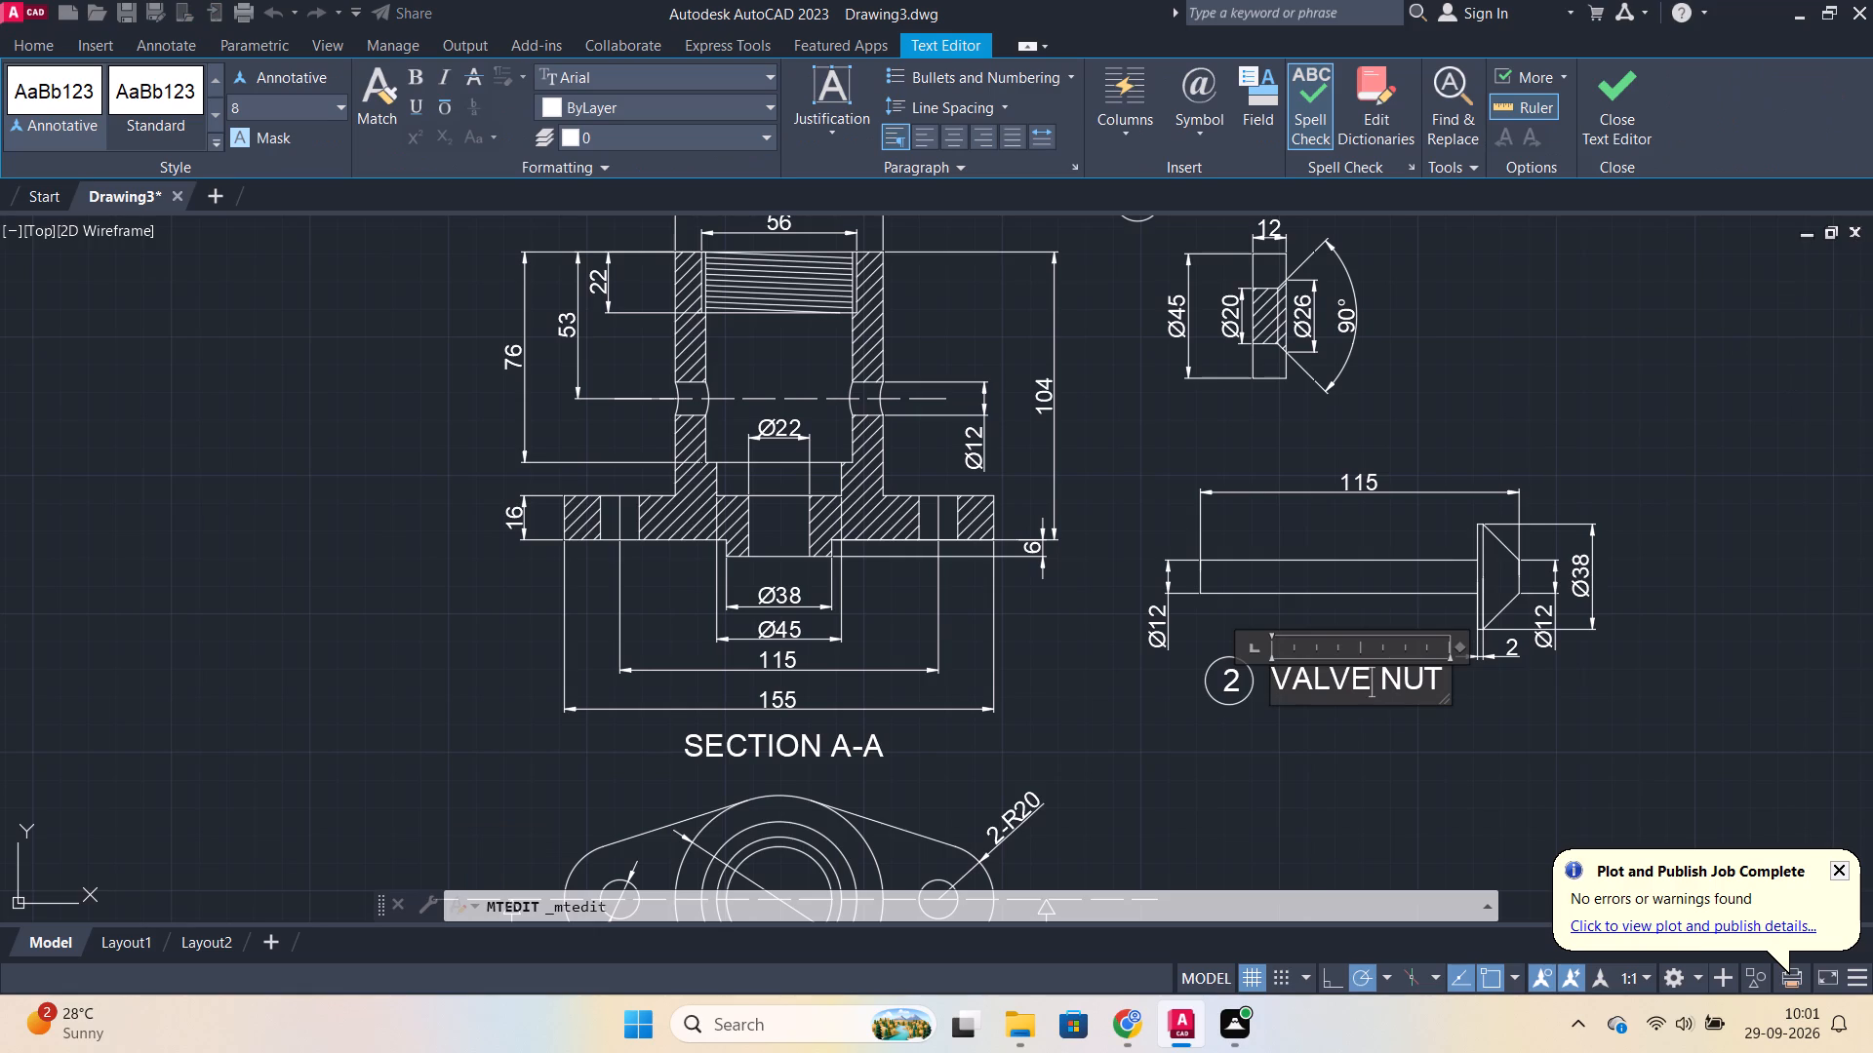
pyautogui.press('BackSpace')
pyautogui.press('BackSpace')
pyautogui.press('BackSpace')
pyautogui.press('BackSpace')
pyautogui.press('BackSpace')
pyautogui.press('BackSpace')
pyautogui.press('BackSpace')
pyautogui.press('BackSpace')
pyautogui.press('BackSpace')
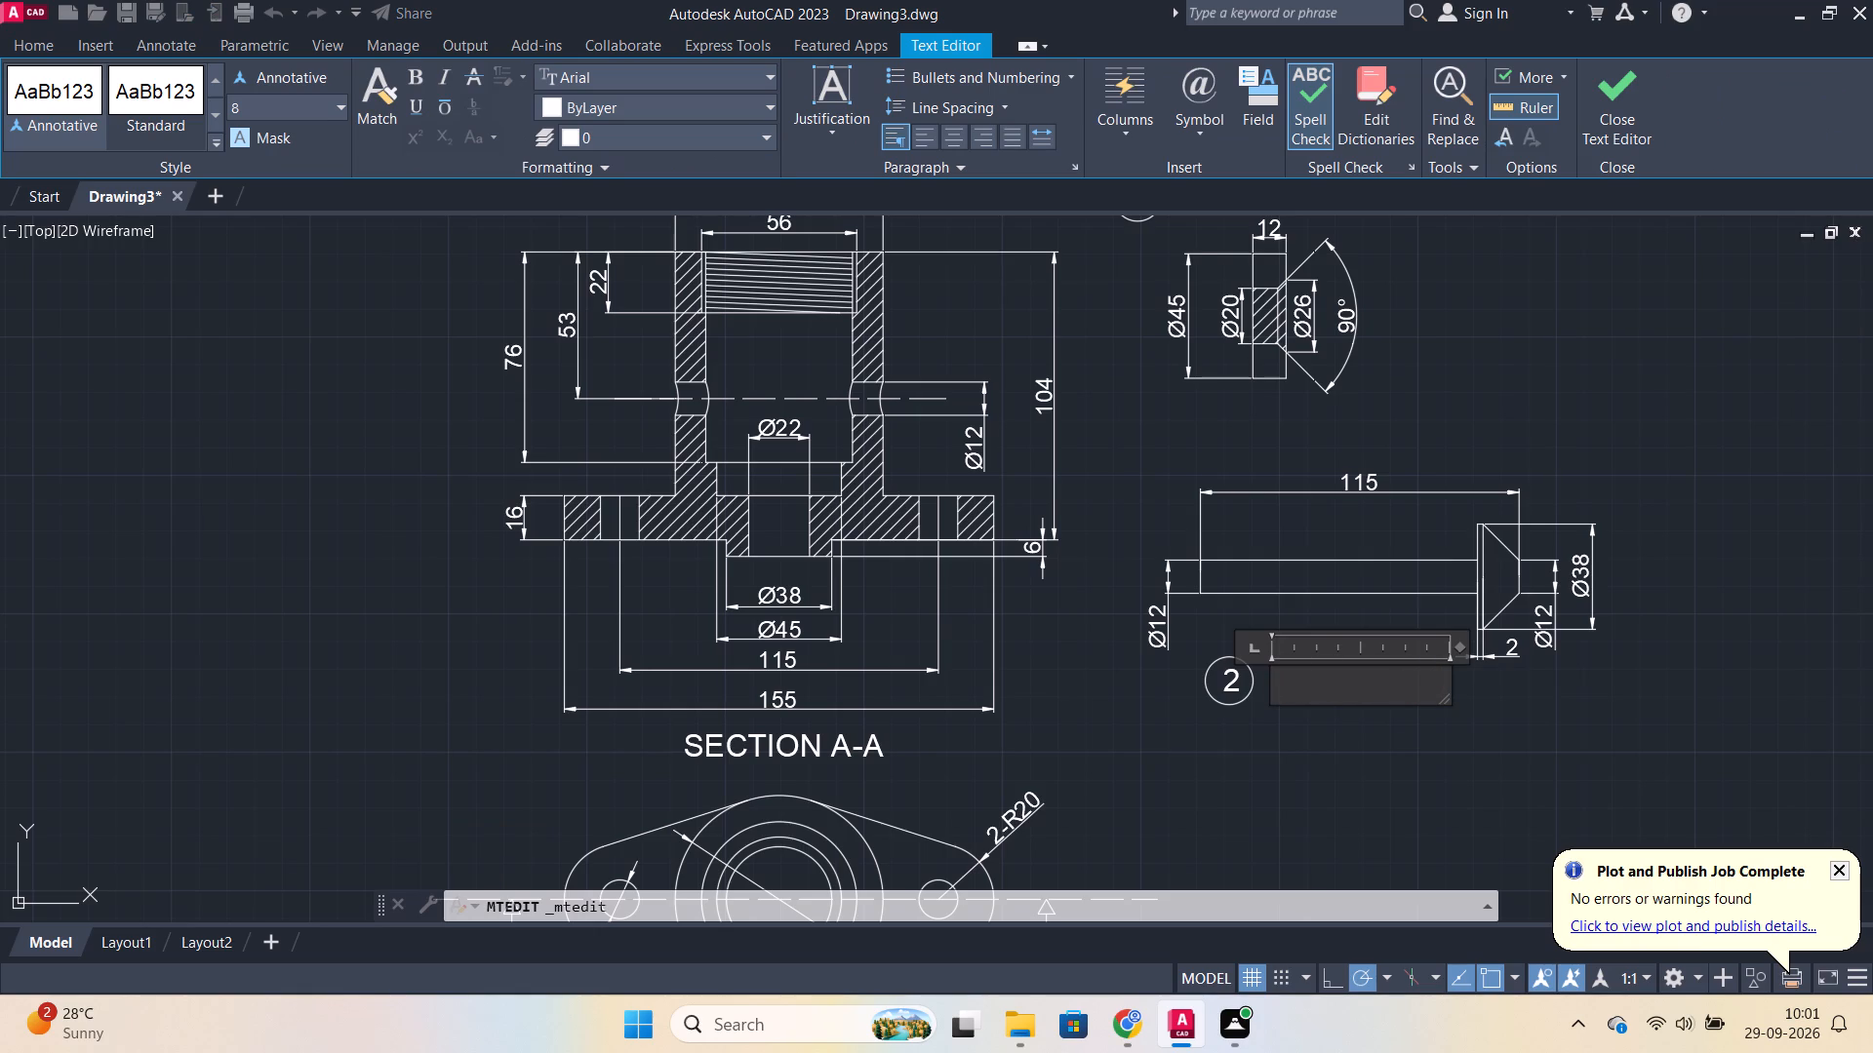
pyautogui.write('VALVE')
pyautogui.moveTo(1451, 681); pyautogui.dragTo(1383, 676)
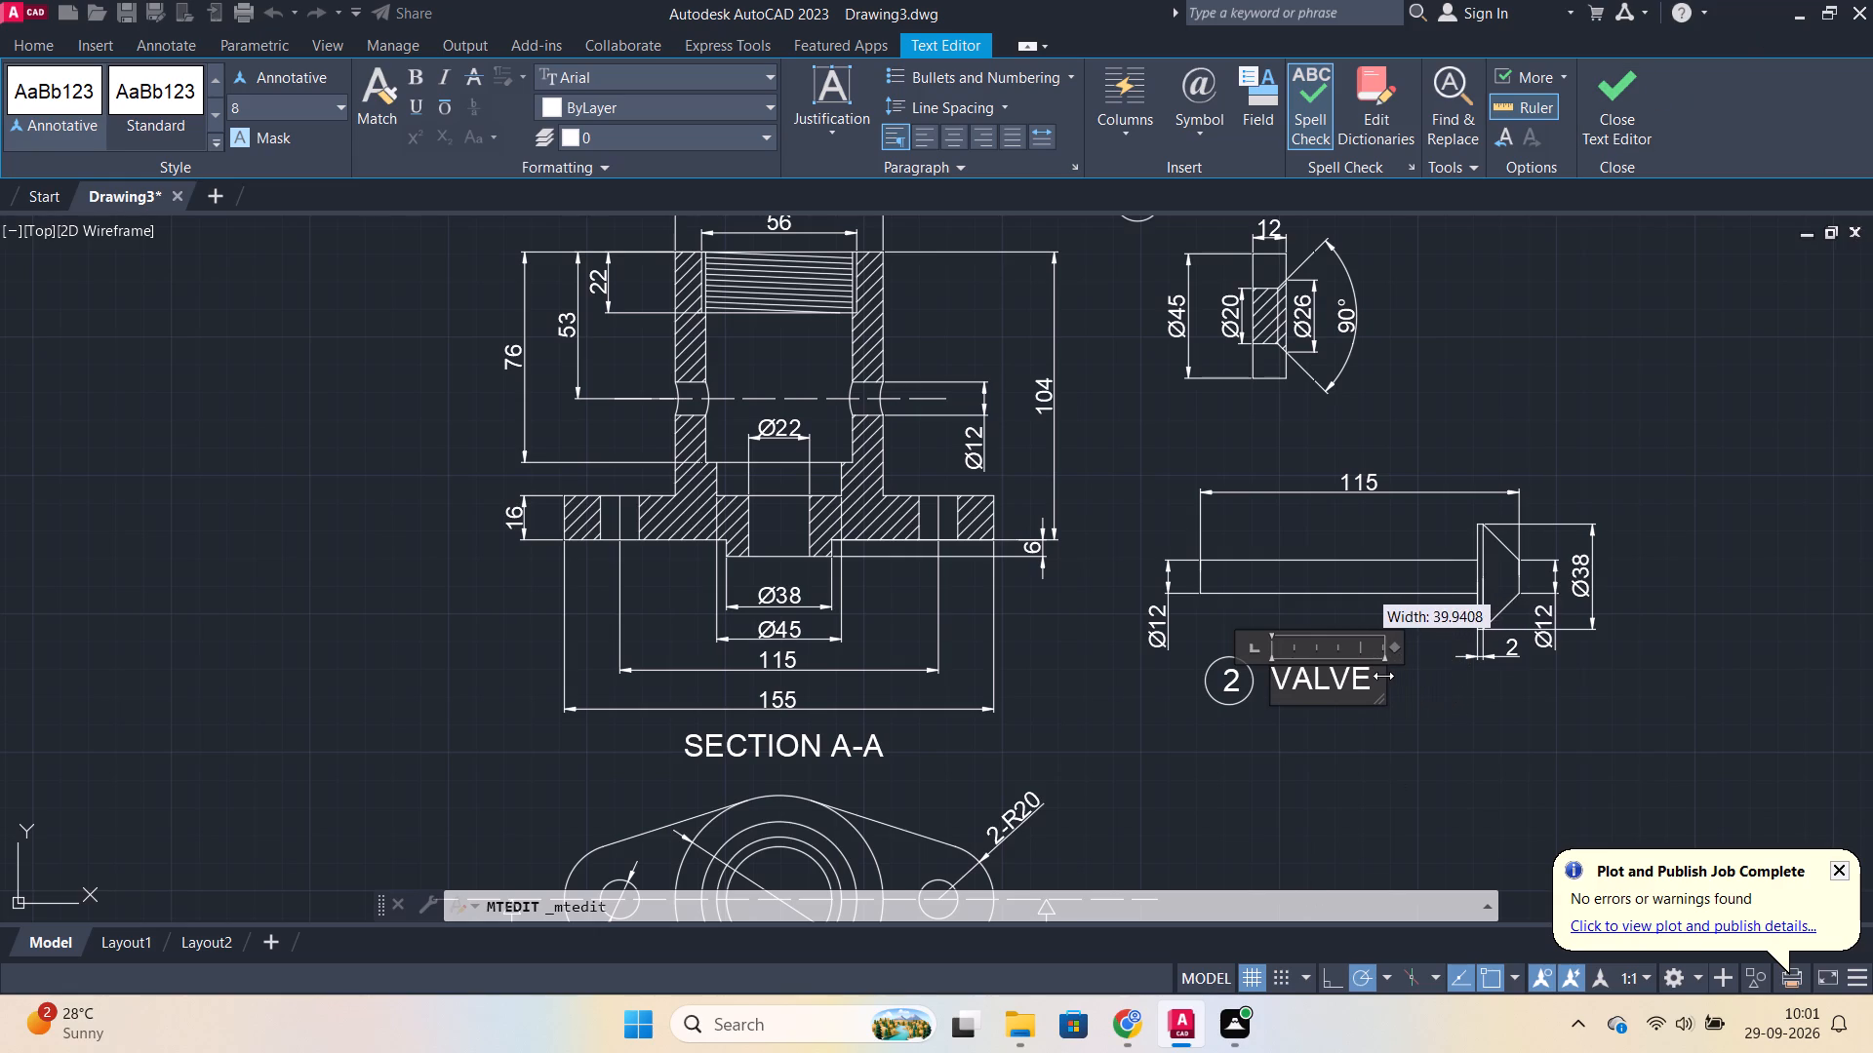
pyautogui.moveTo(1383, 676); pyautogui.dragTo(1380, 676)
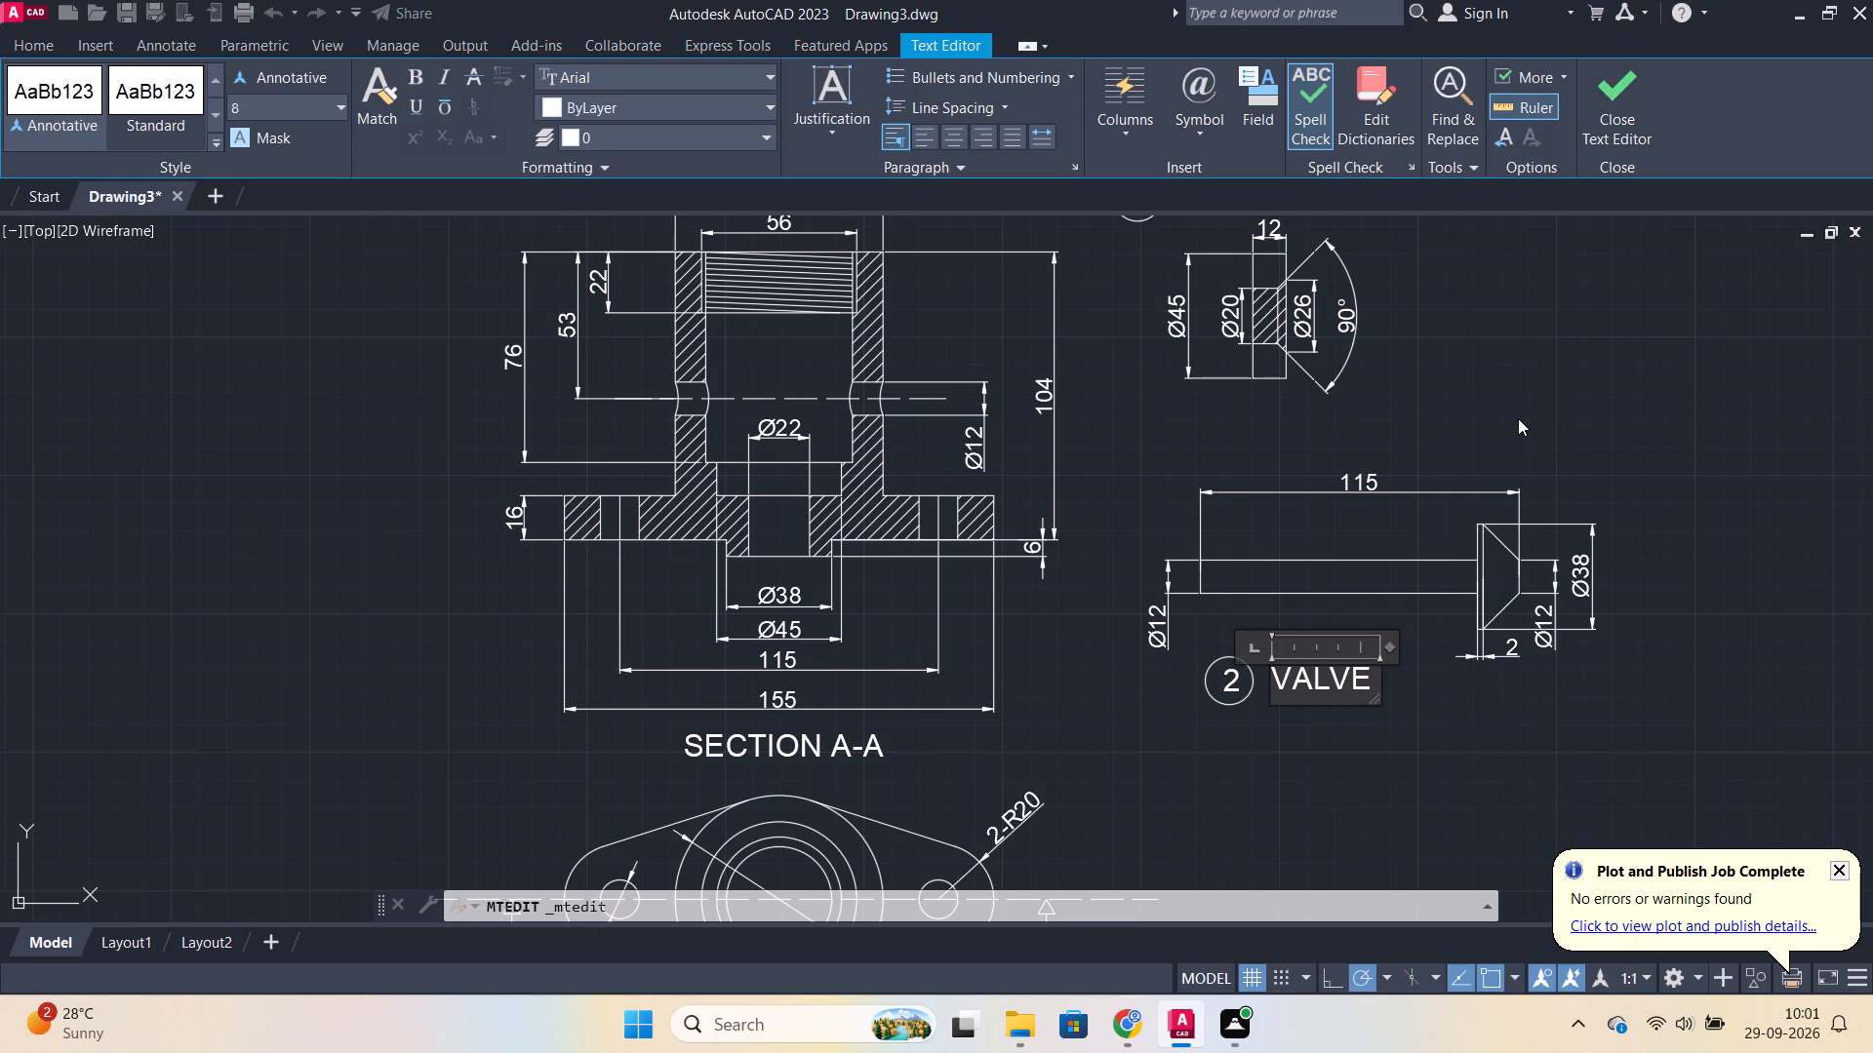
pyautogui.click(1627, 122)
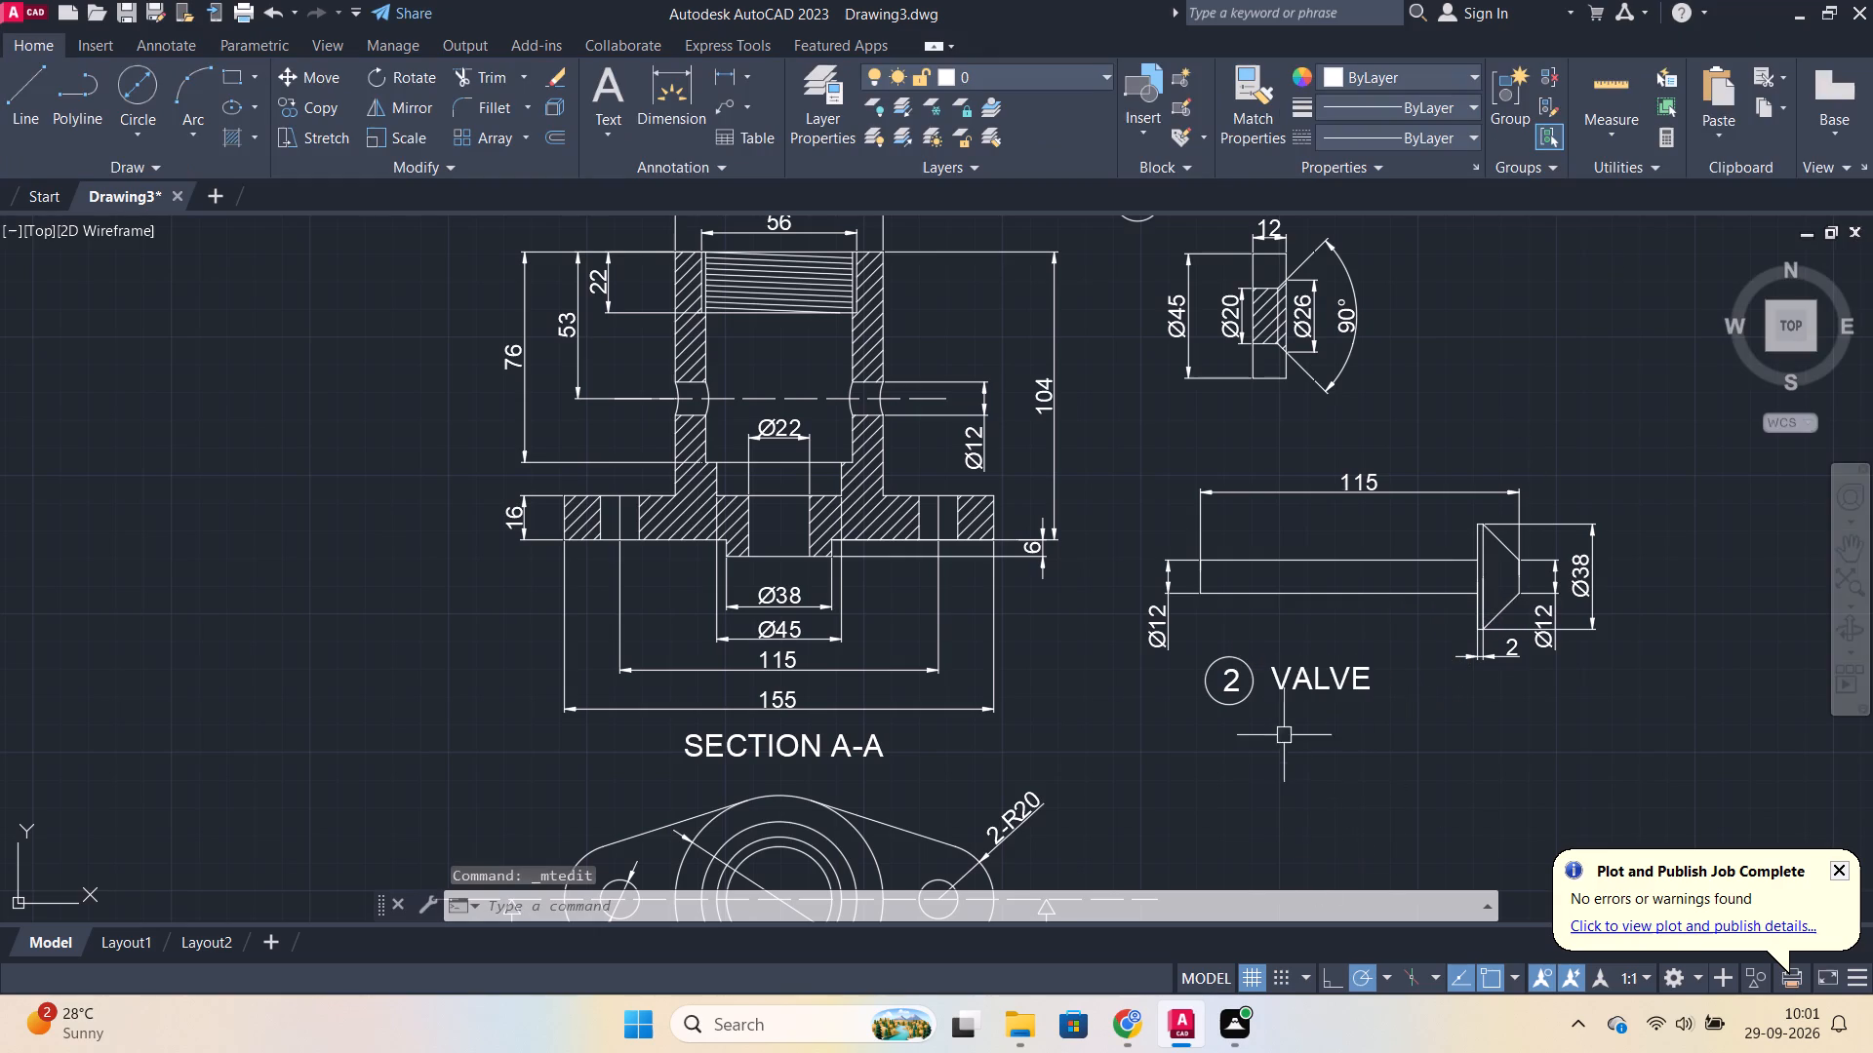
# Change the number in the balloon beside the VALVE title to 3.
pyautogui.click(1238, 675)
pyautogui.click(1238, 675)
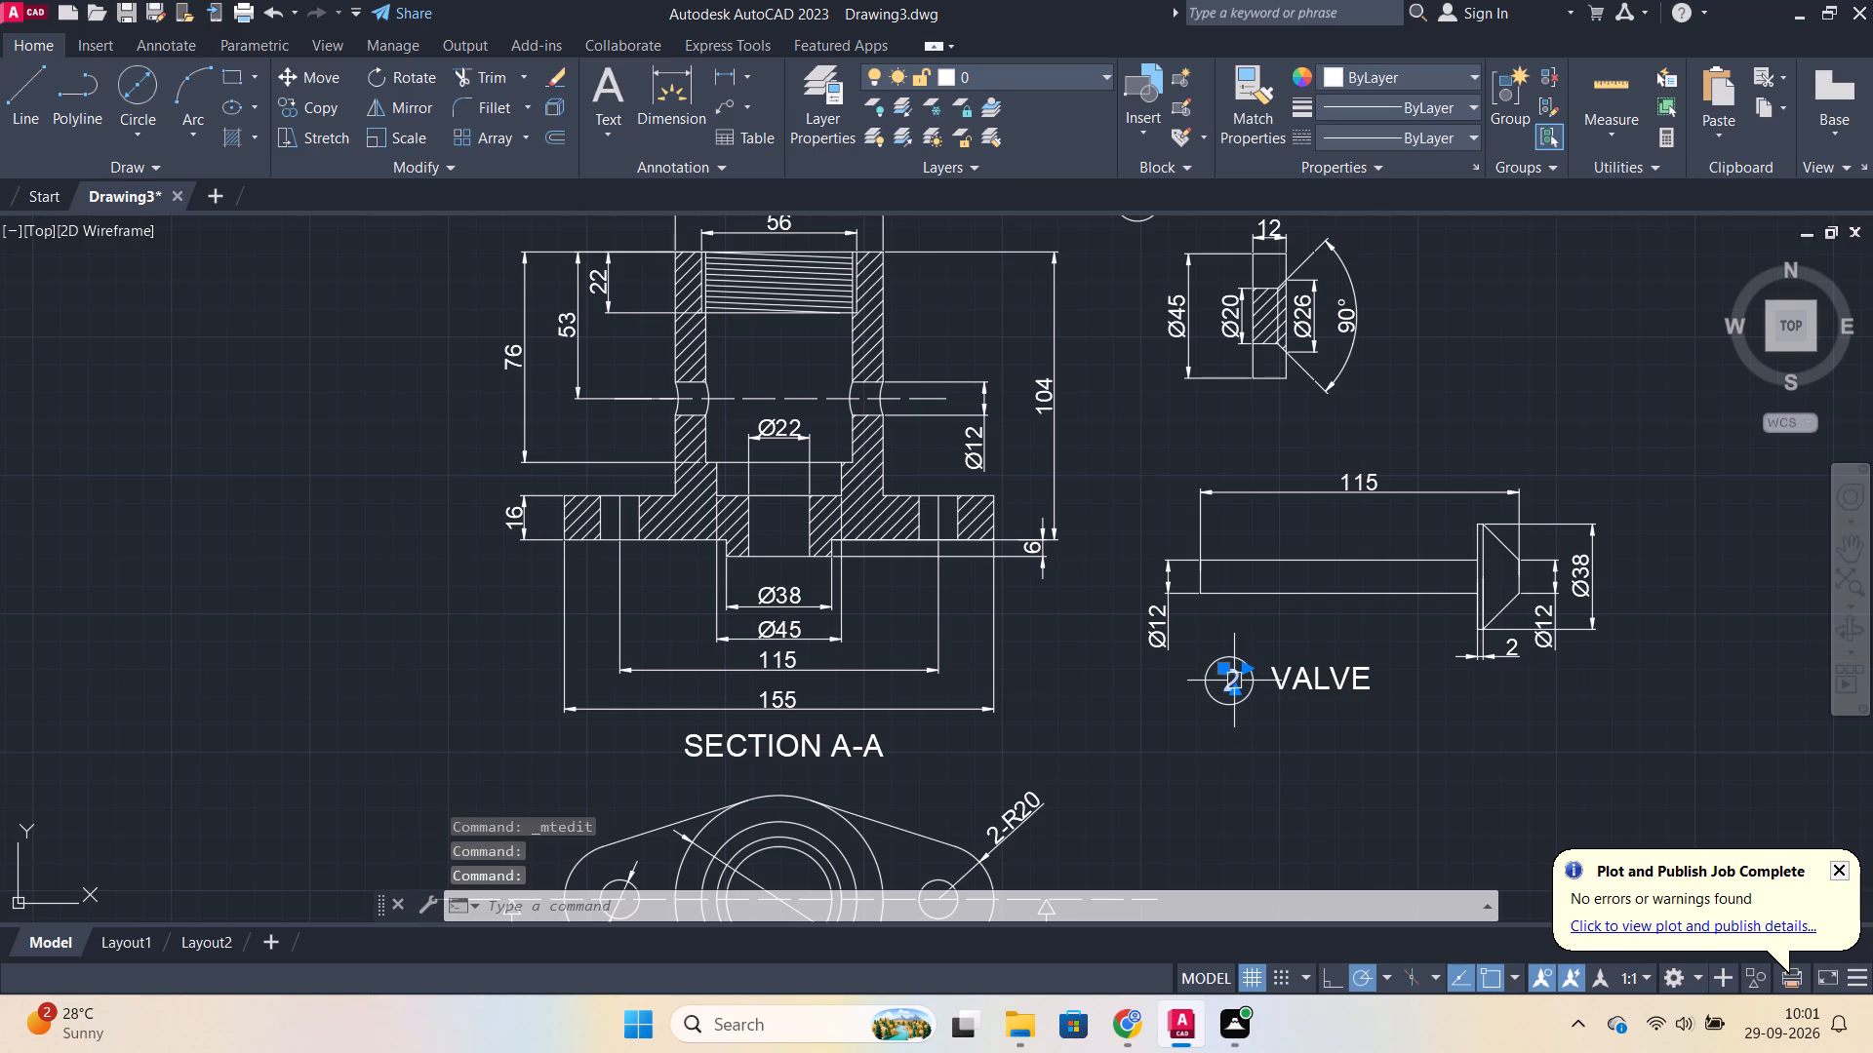
pyautogui.doubleClick(1234, 682)
pyautogui.press('BackSpace')
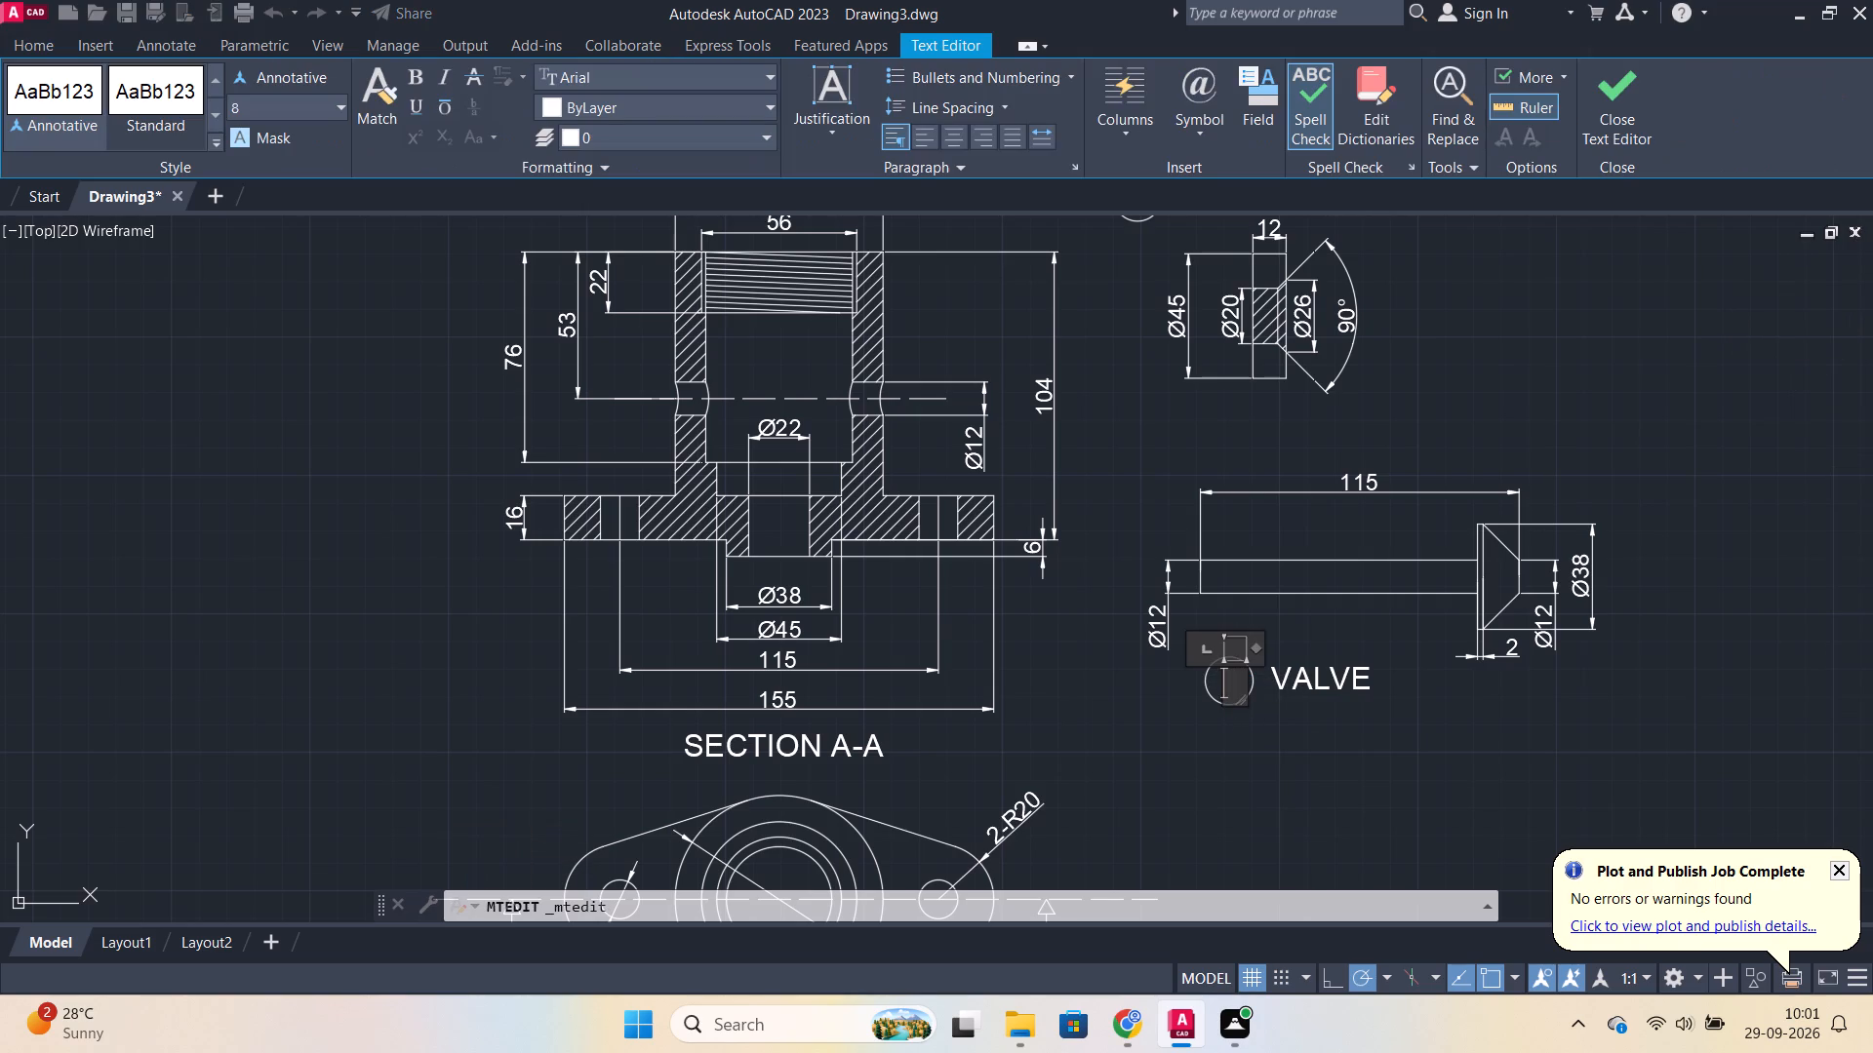
pyautogui.press('3')
pyautogui.click(1599, 106)
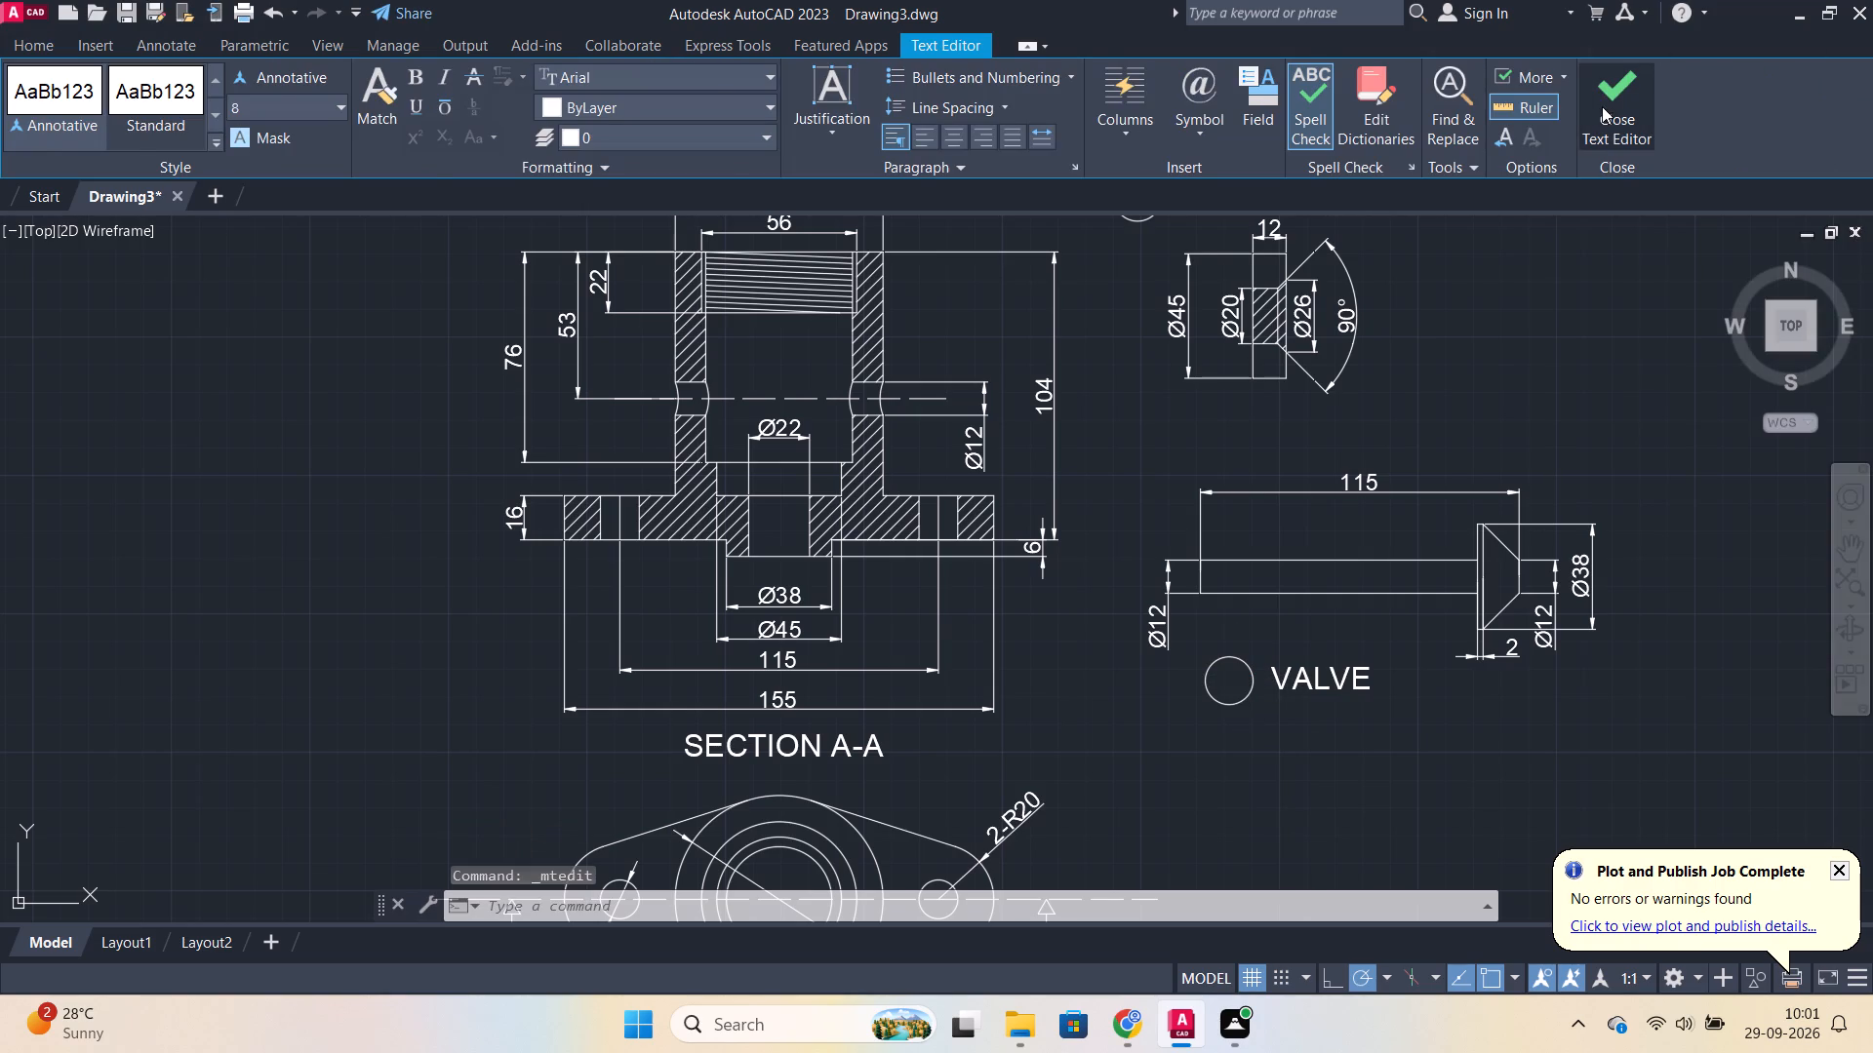
pyautogui.scroll(2, 1302, 724)
pyautogui.scroll(-3, 1302, 721)
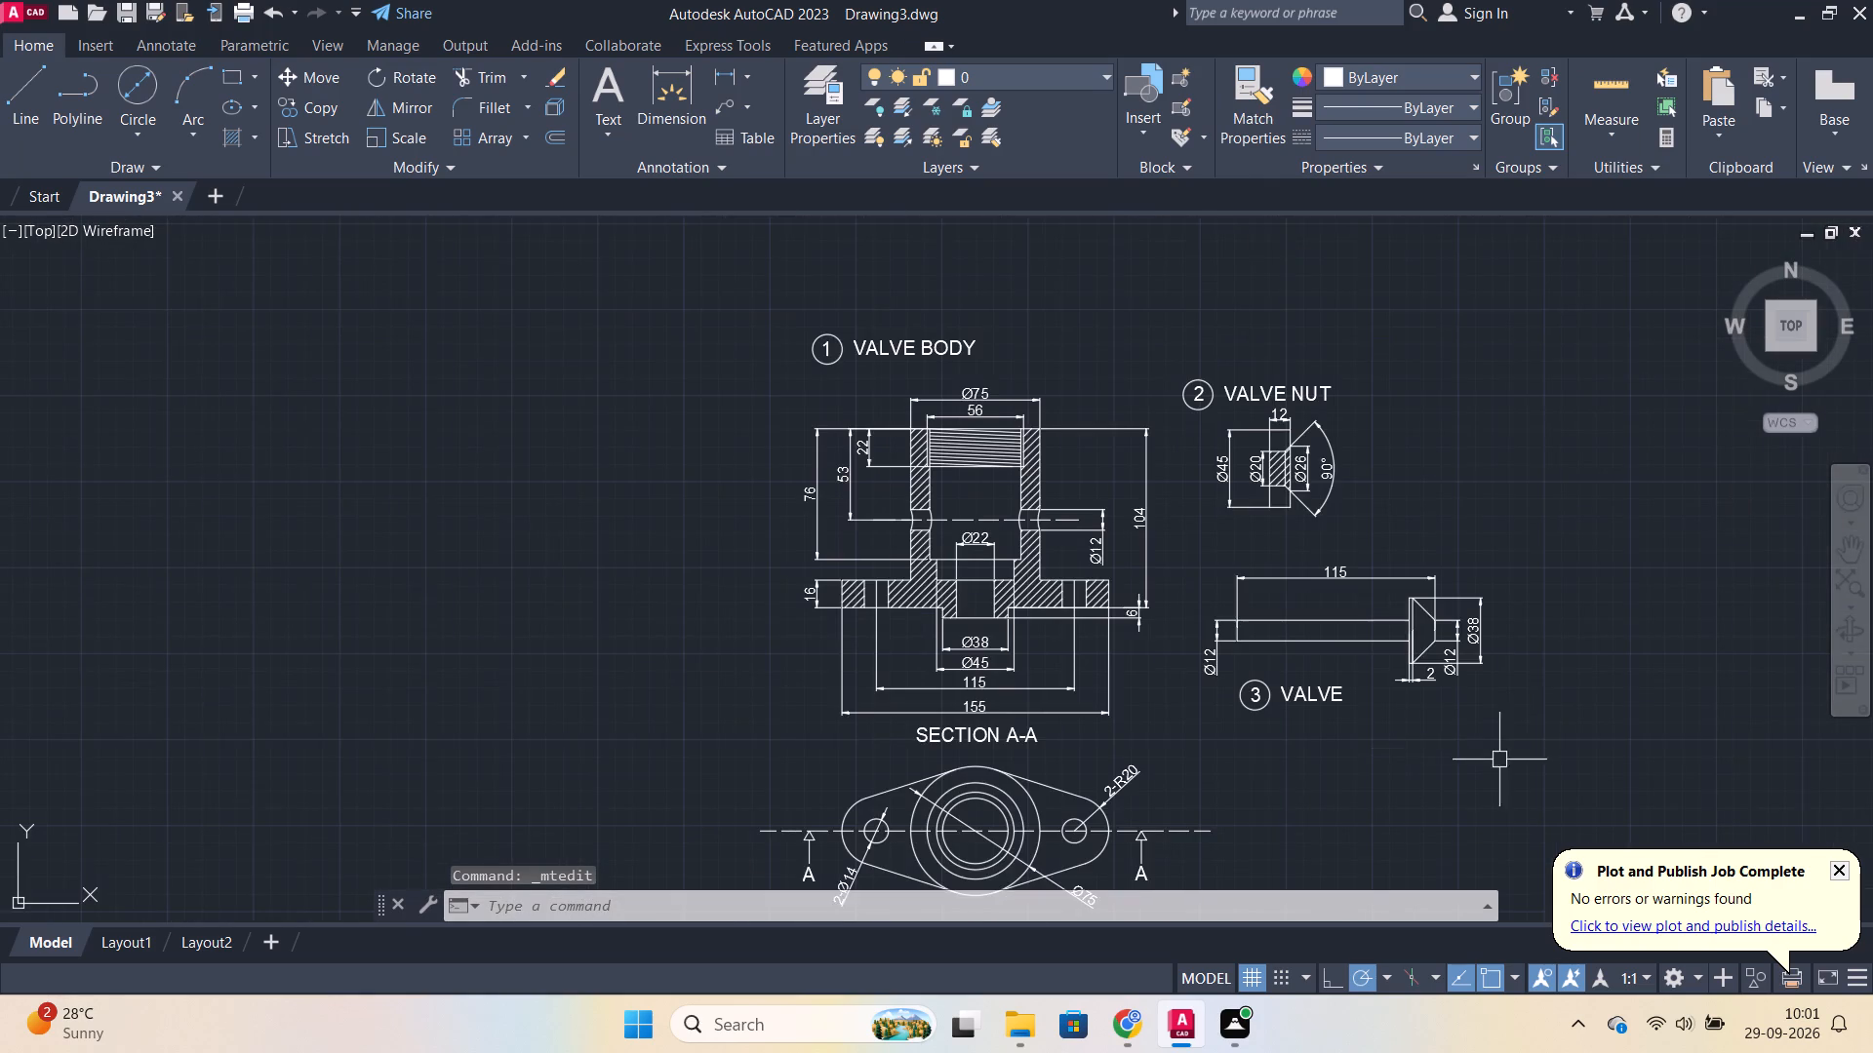
# Draw a rectangle 56 wide and 35 high in the empty area below the VALVE view.
pyautogui.moveTo(1495, 744); pyautogui.dragTo(1363, 586, button='middle')
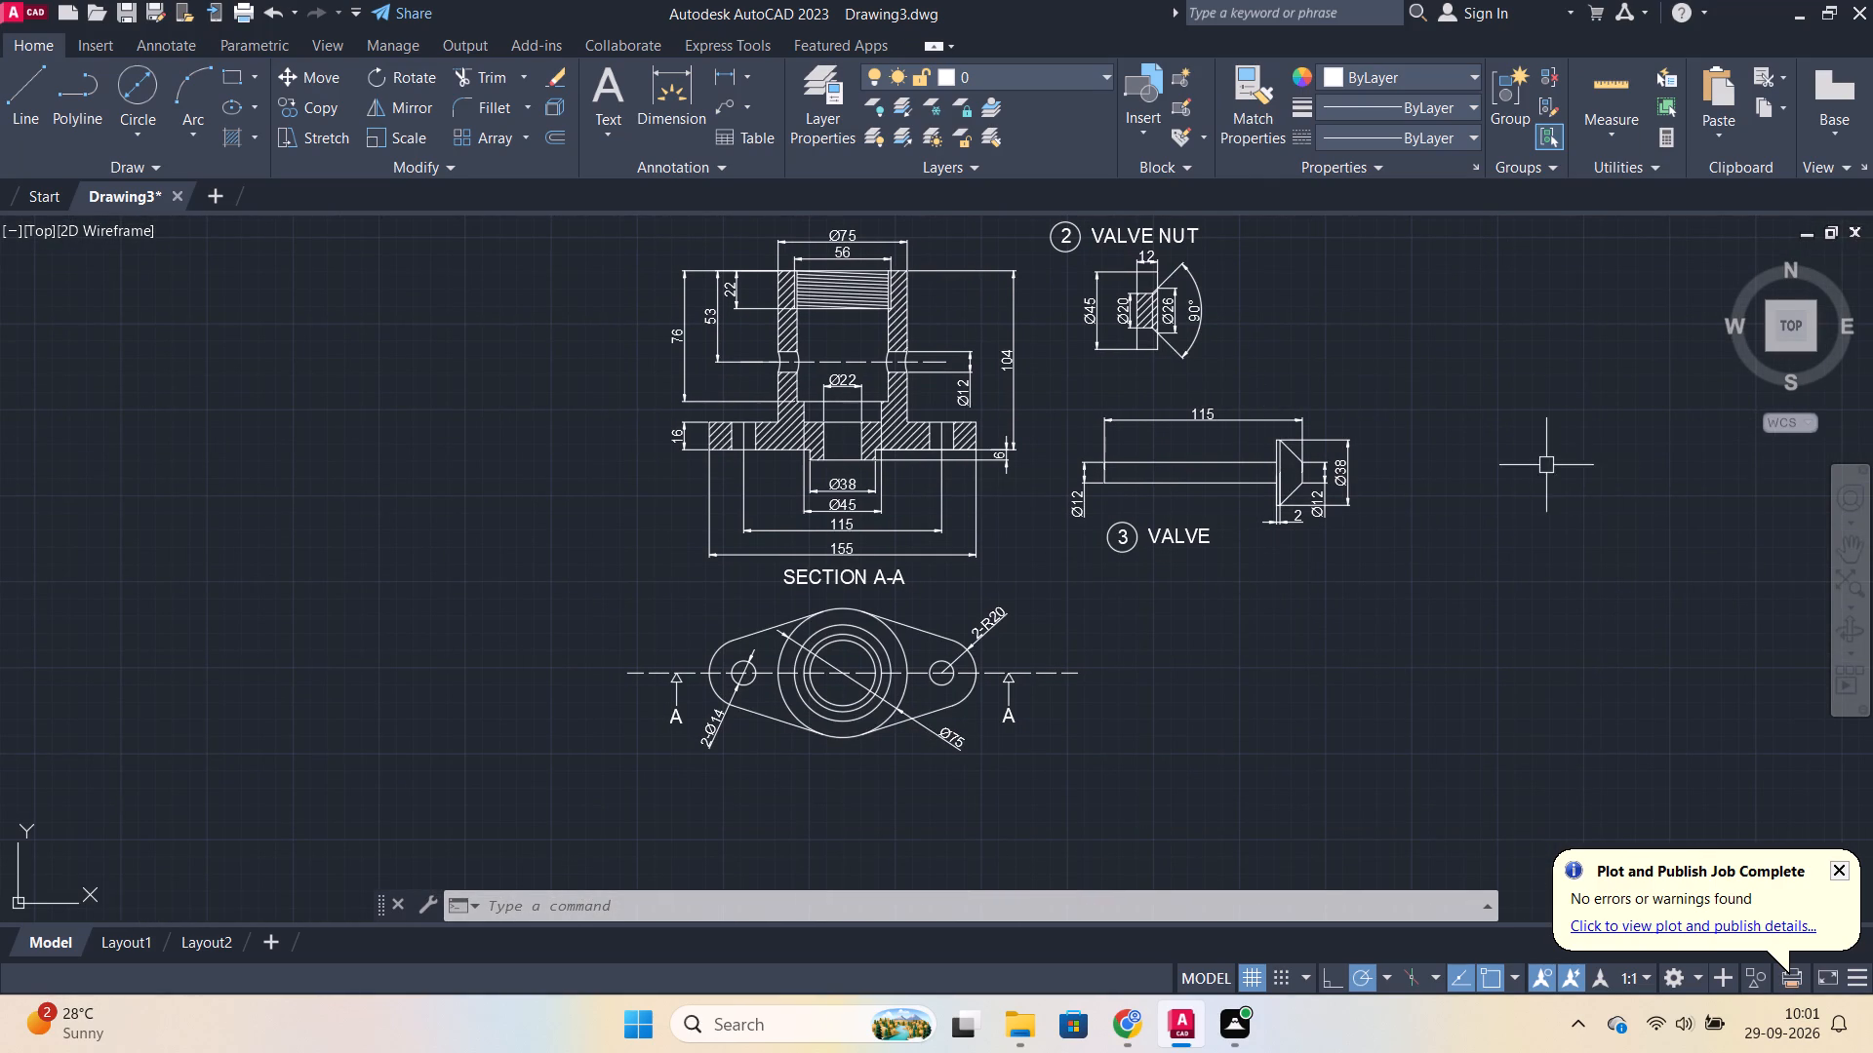
pyautogui.scroll(1, 1546, 464)
pyautogui.moveTo(1565, 482); pyautogui.dragTo(1687, 458, button='middle')
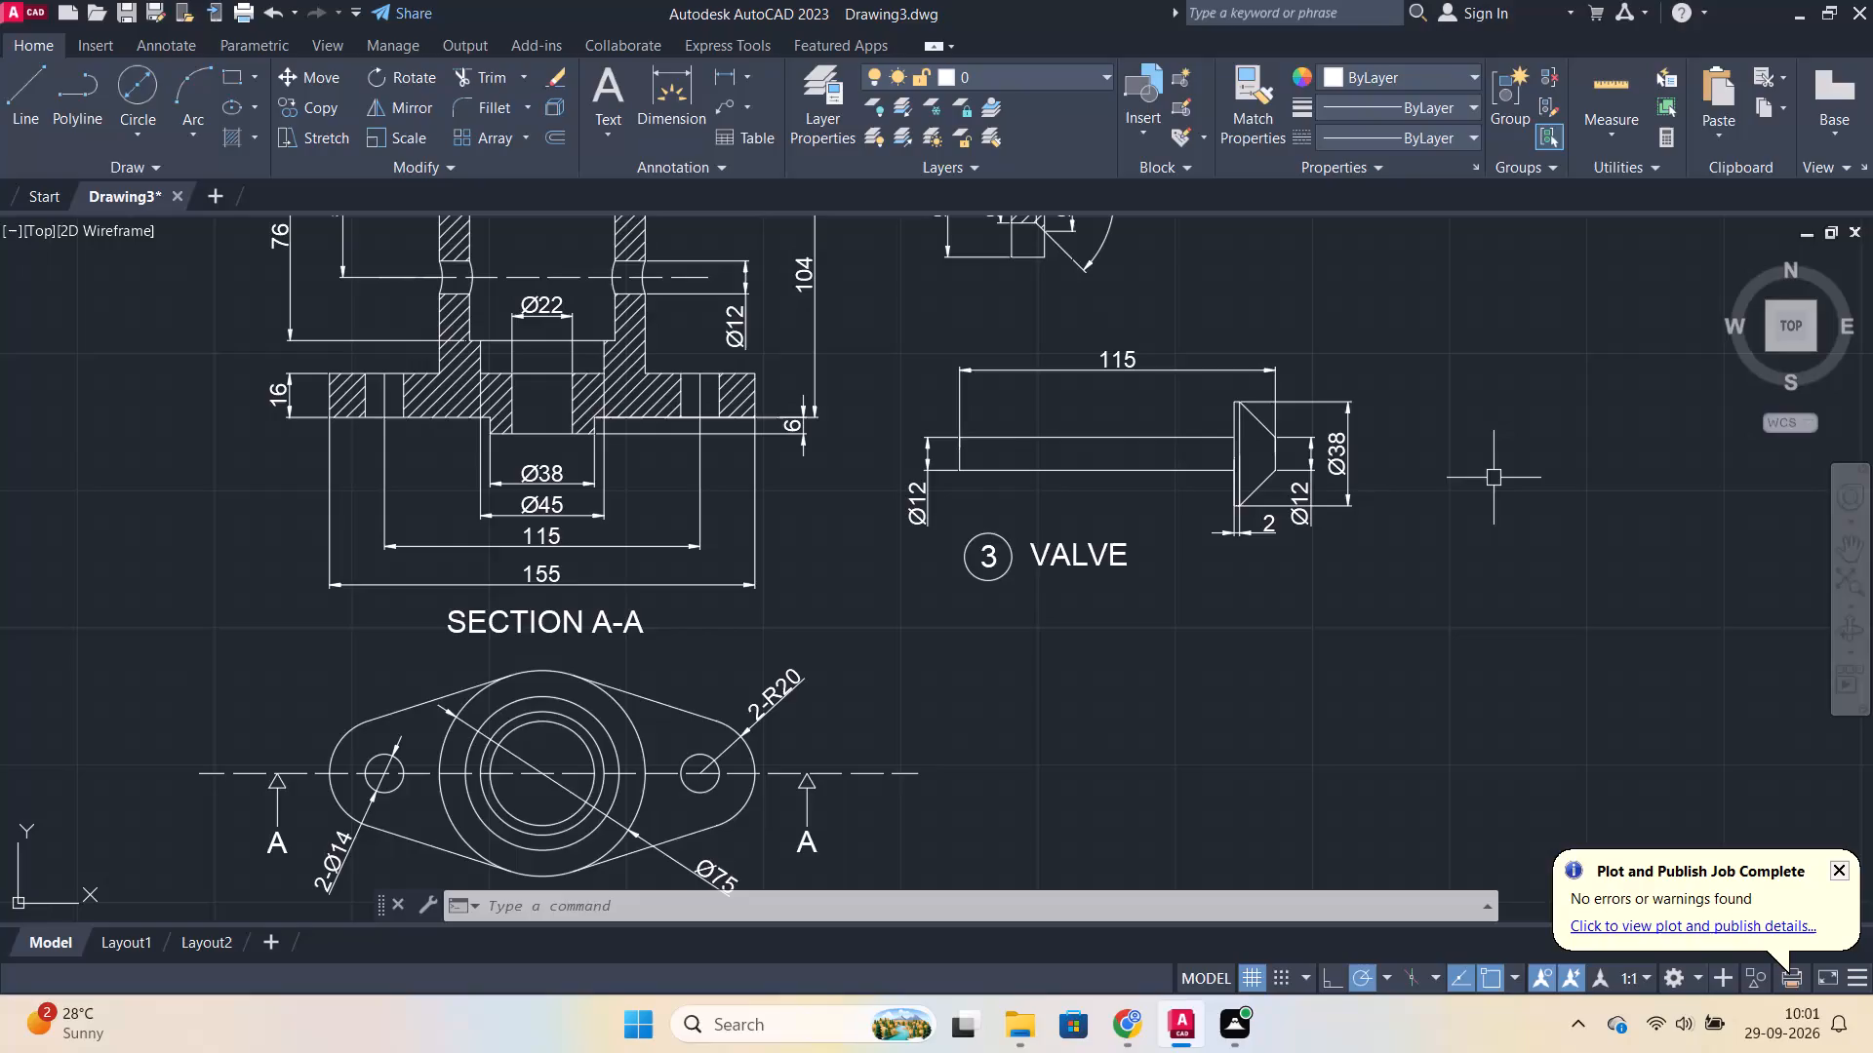
pyautogui.scroll(-1, 1422, 512)
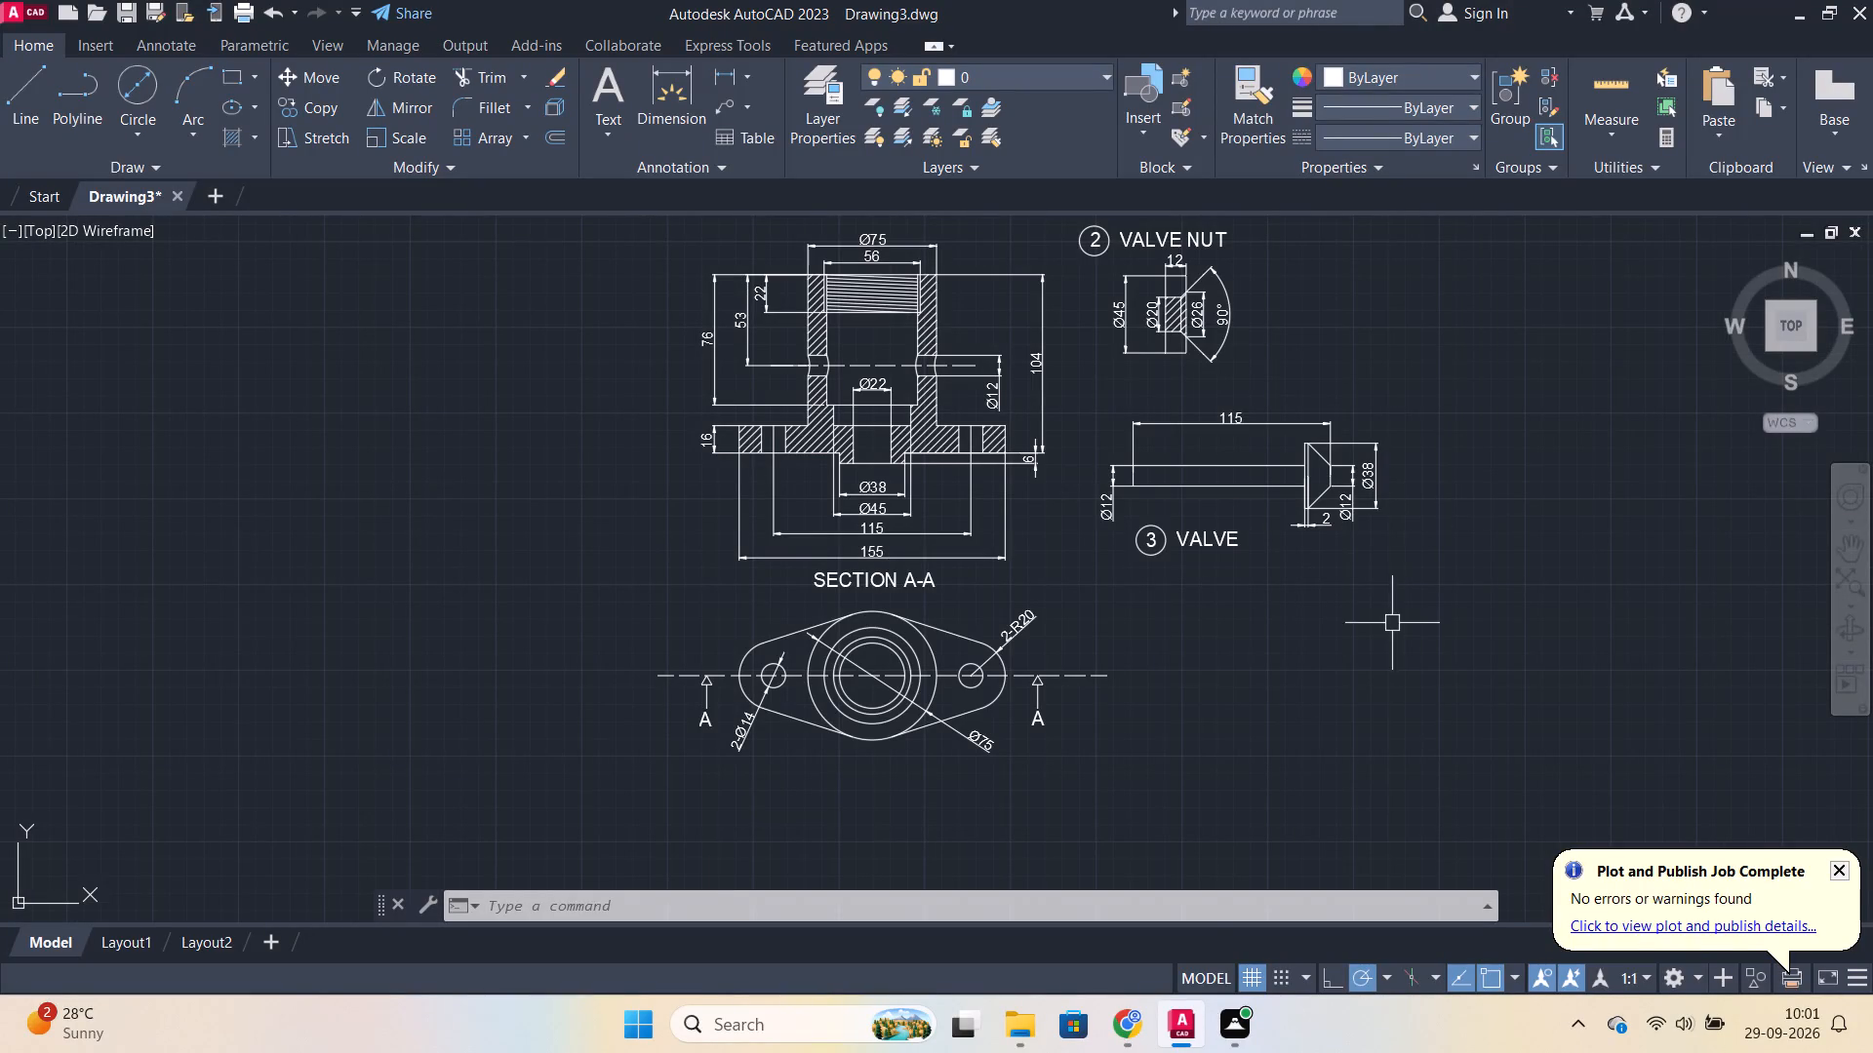
pyautogui.moveTo(1342, 555); pyautogui.dragTo(1306, 426, button='middle')
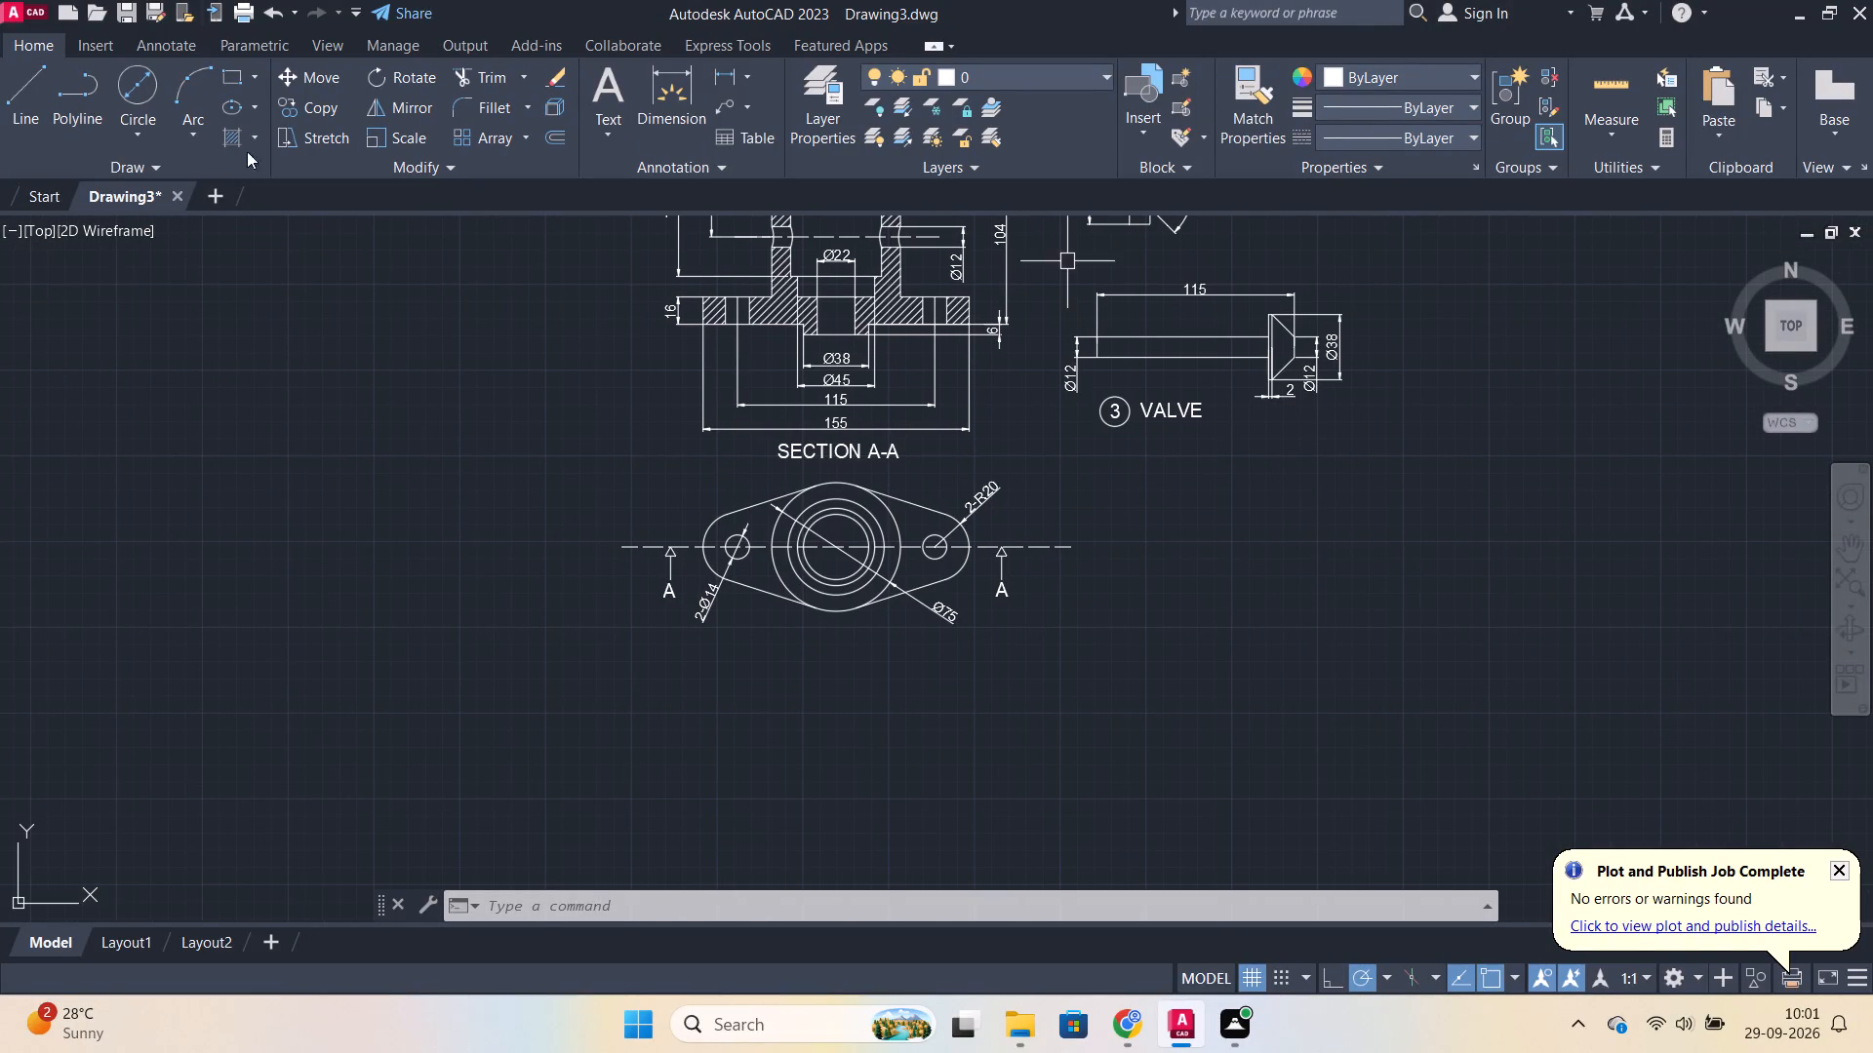
pyautogui.click(229, 81)
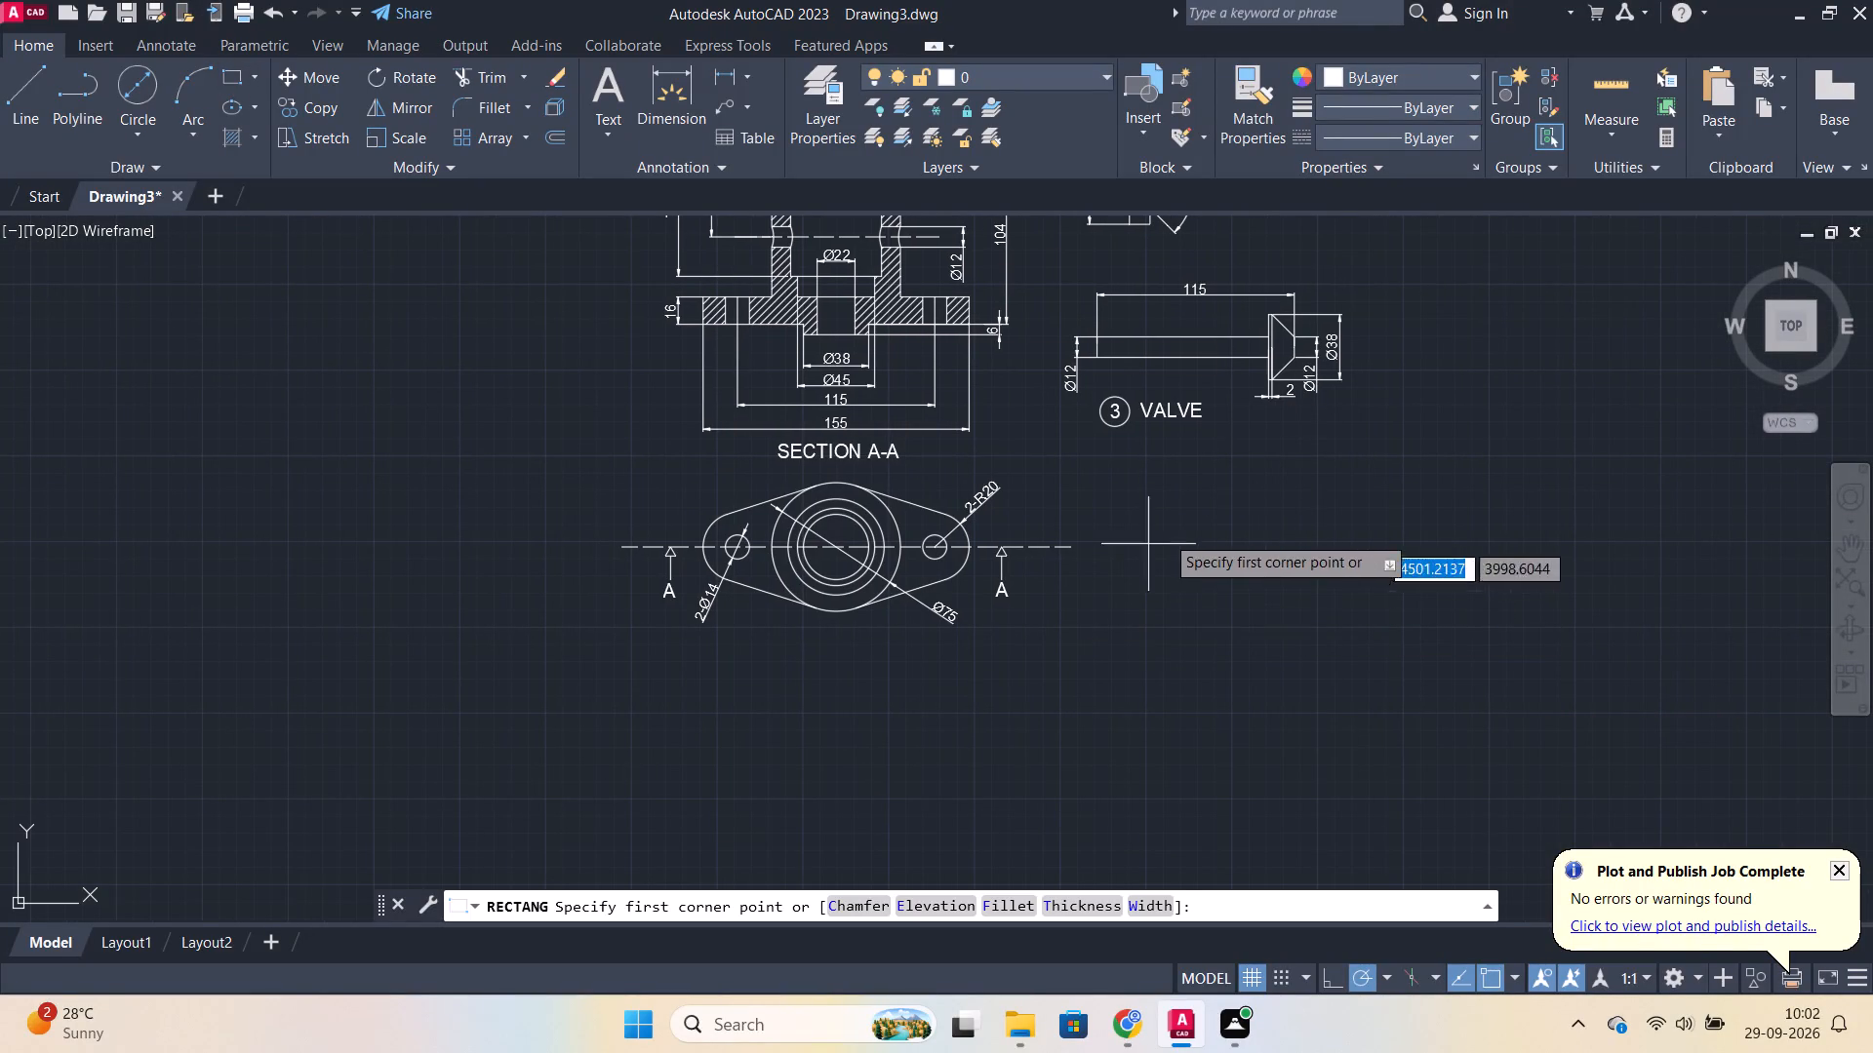
pyautogui.click(1212, 493)
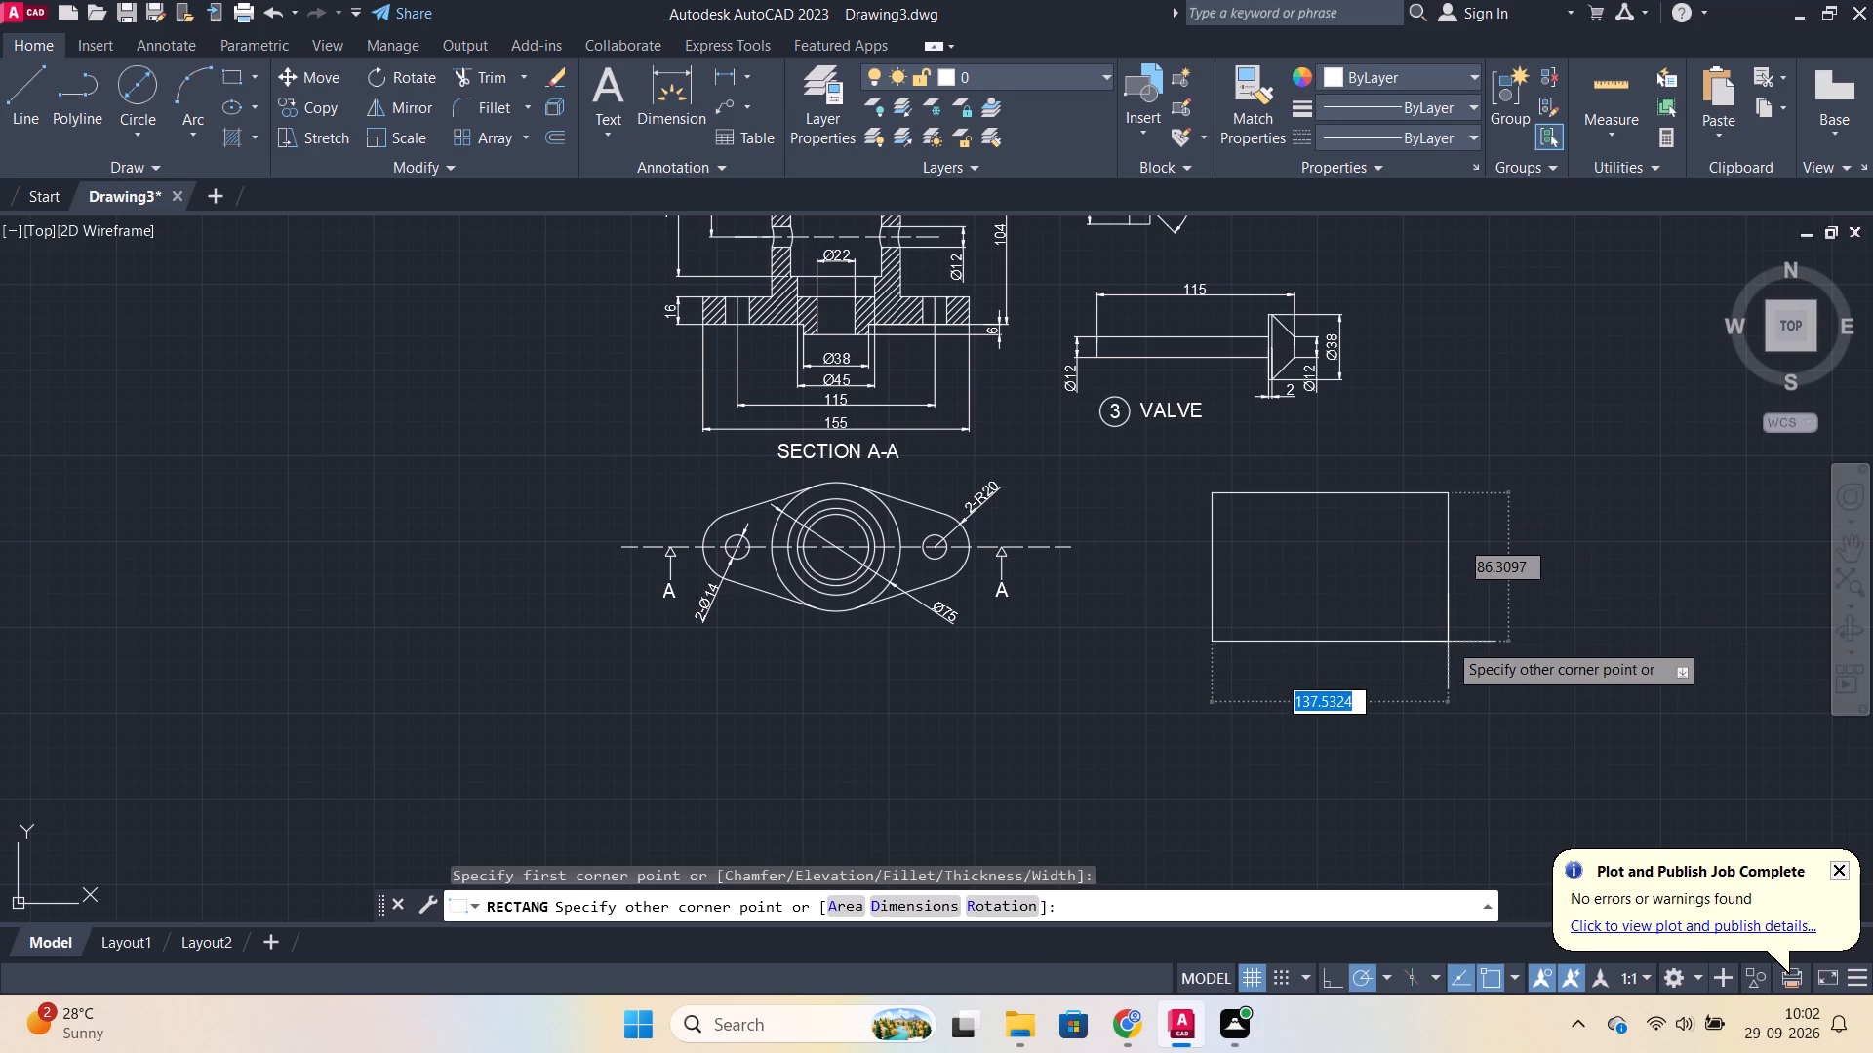
pyautogui.write('56')
pyautogui.press('Tab')
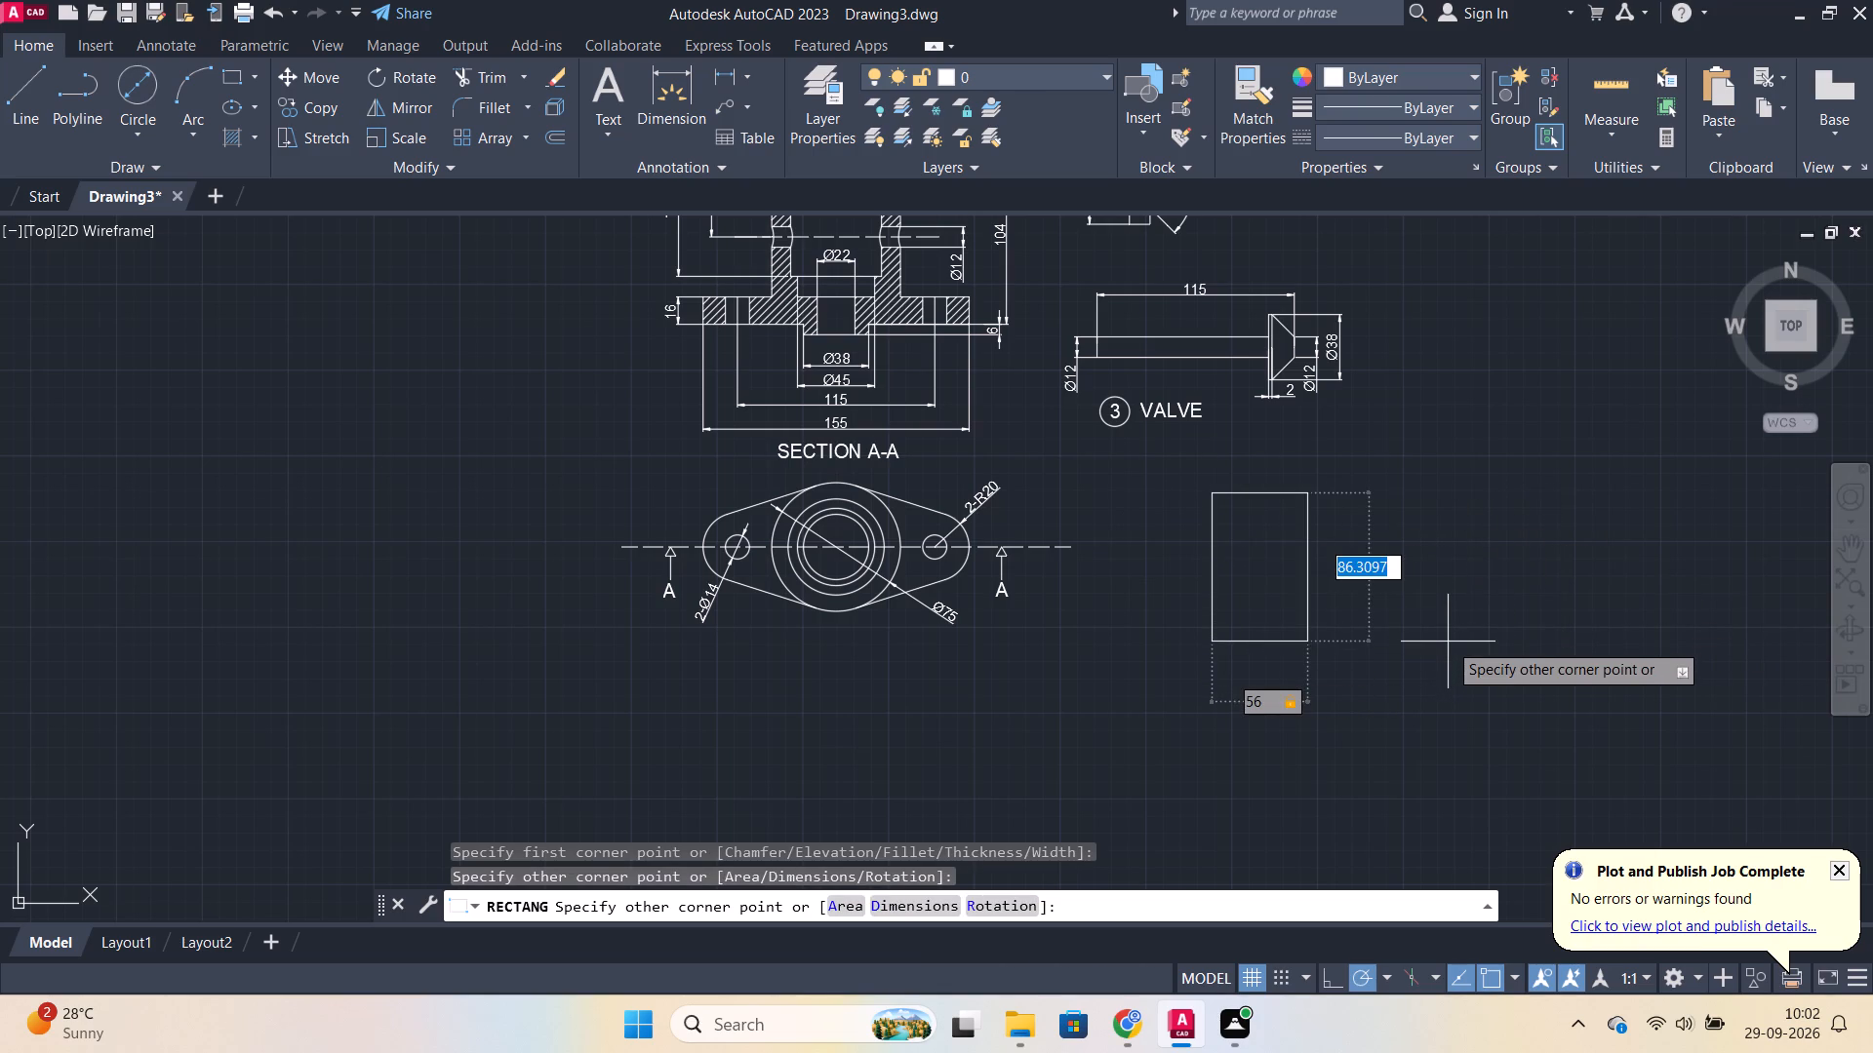
pyautogui.write('35')
pyautogui.press('Return')
# Draw a two-point circle of diameter 3 hanging from the rectangle's top edge near its upper-left corner.
pyautogui.scroll(2, 1346, 501)
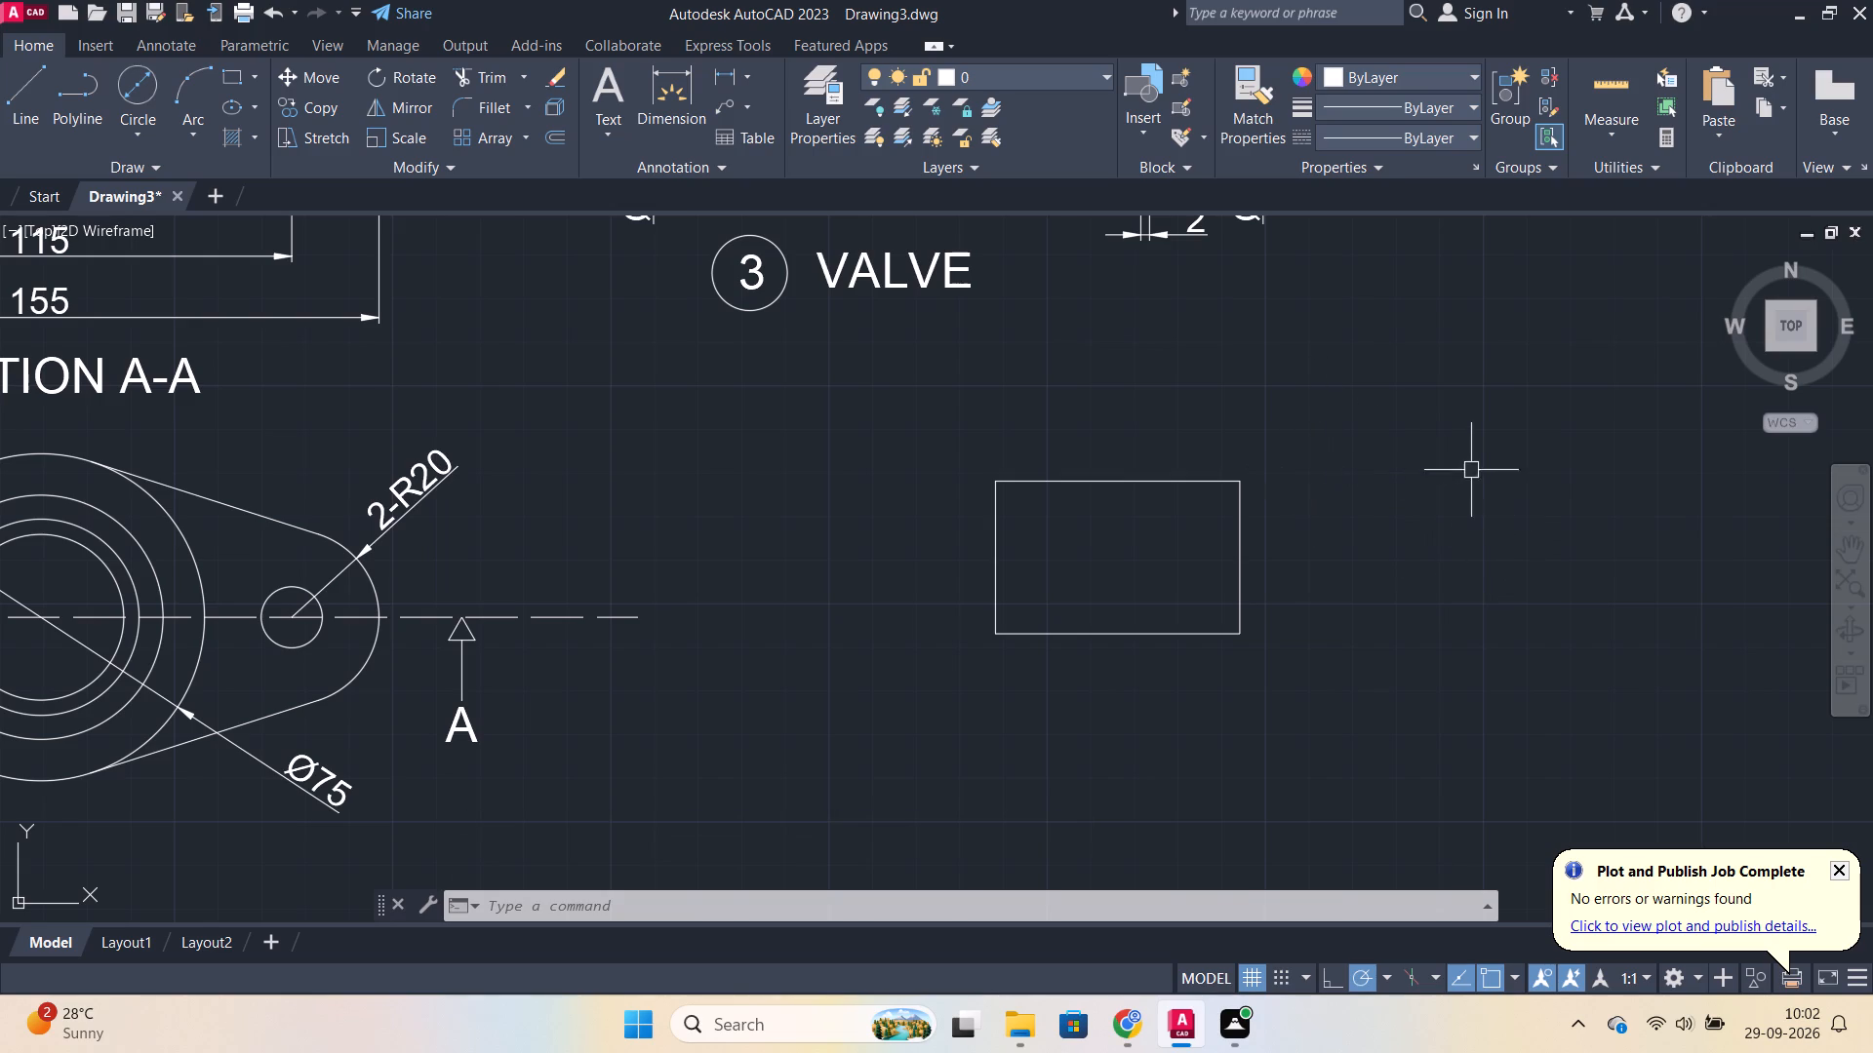
pyautogui.click(125, 134)
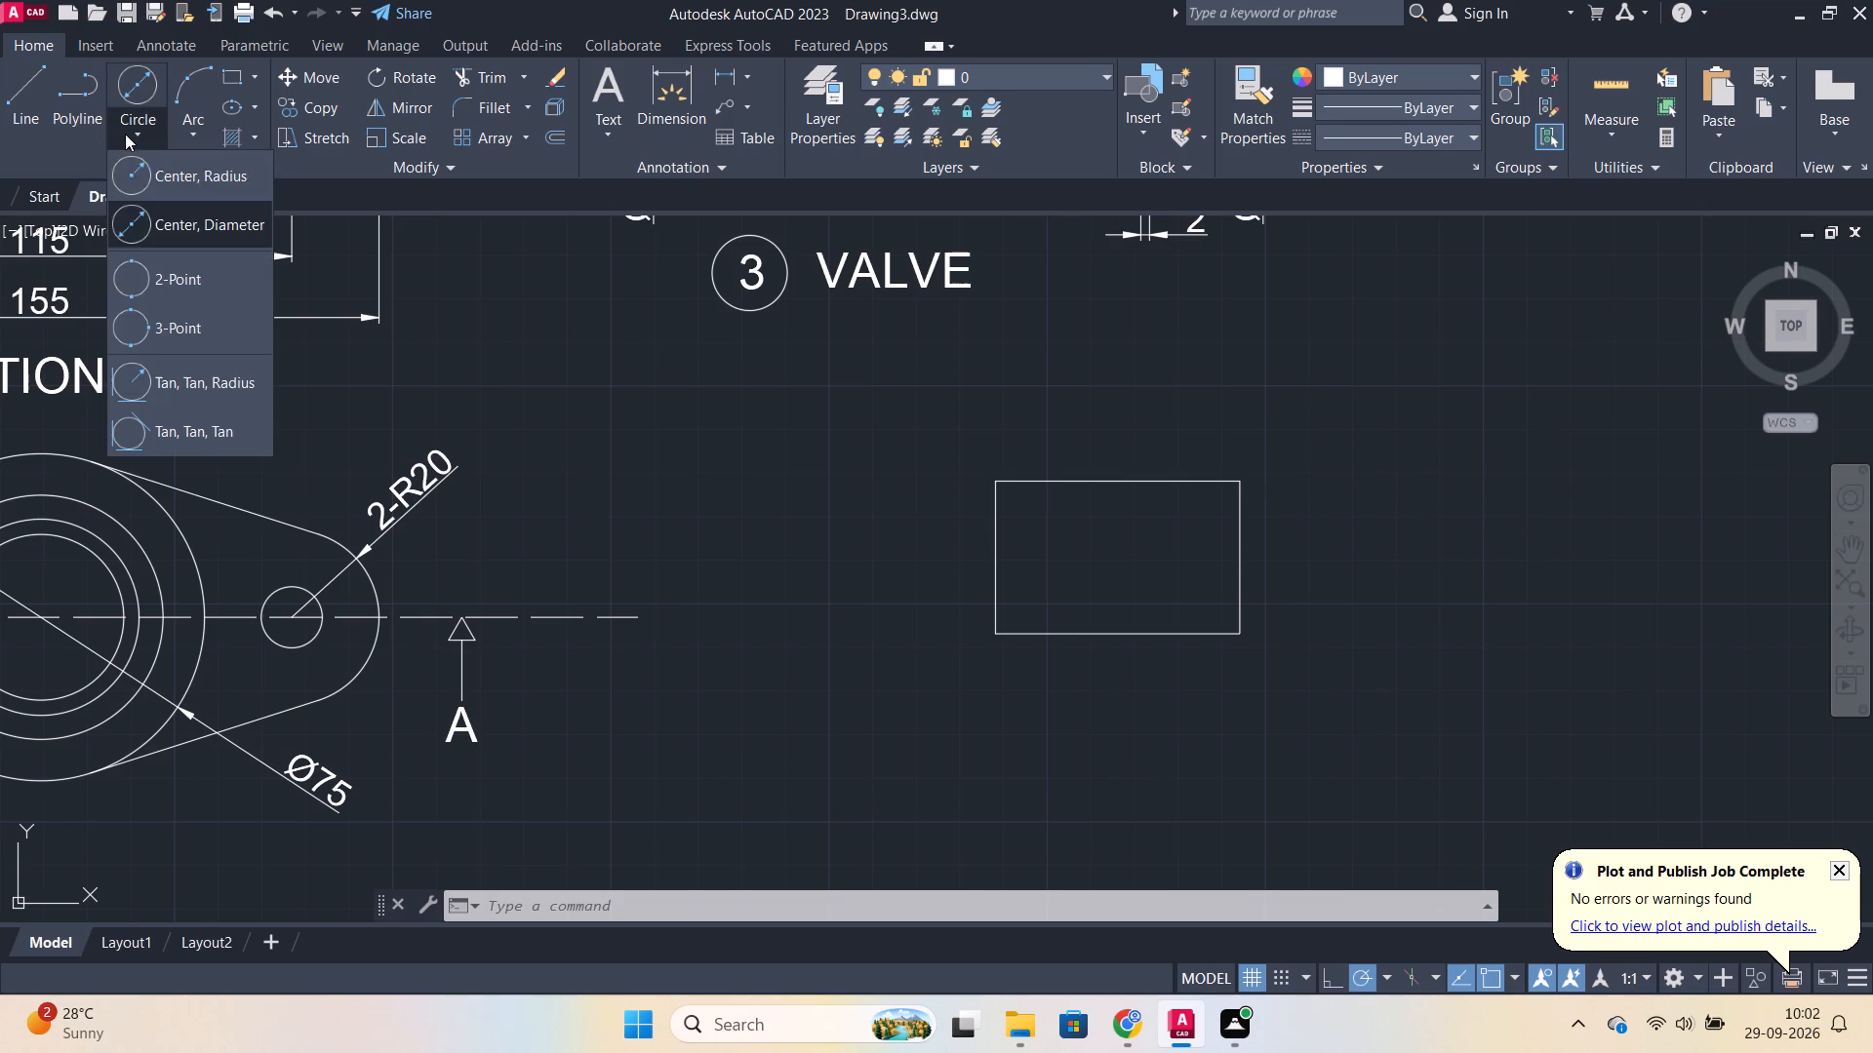
pyautogui.click(180, 279)
pyautogui.scroll(2, 1215, 499)
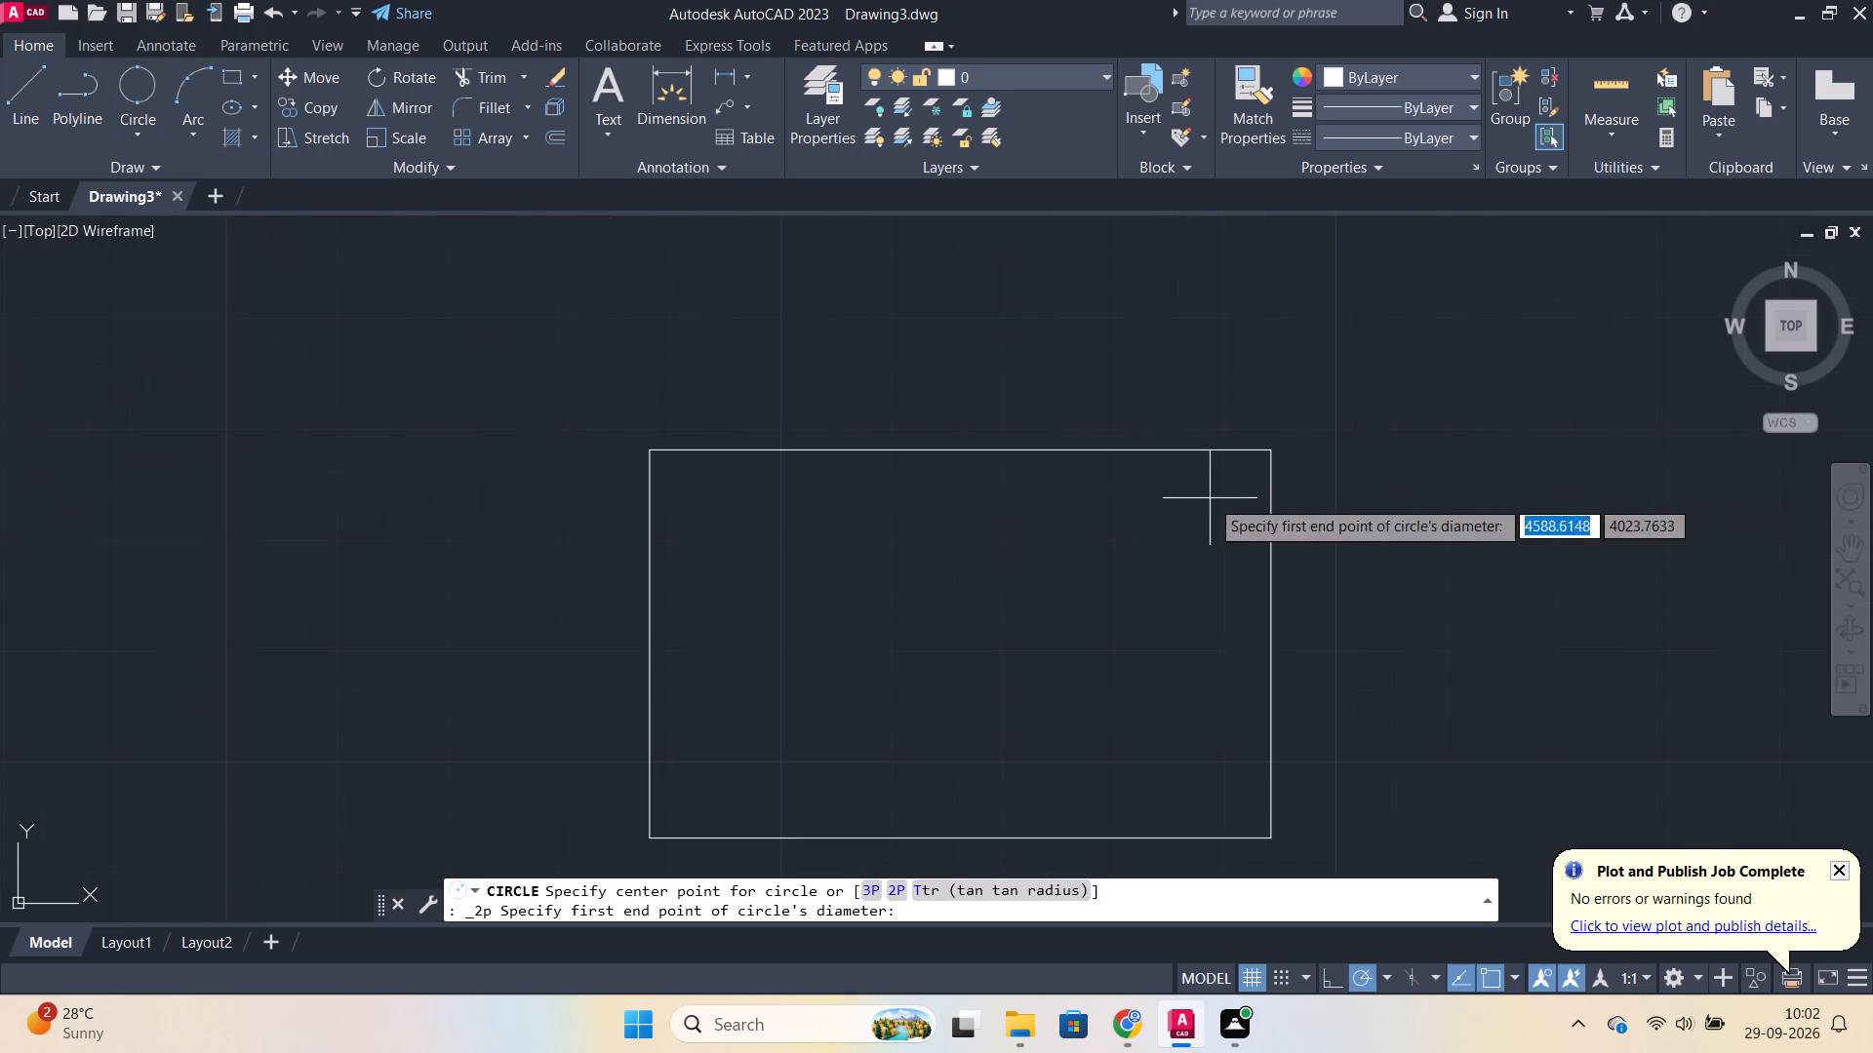
pyautogui.click(728, 451)
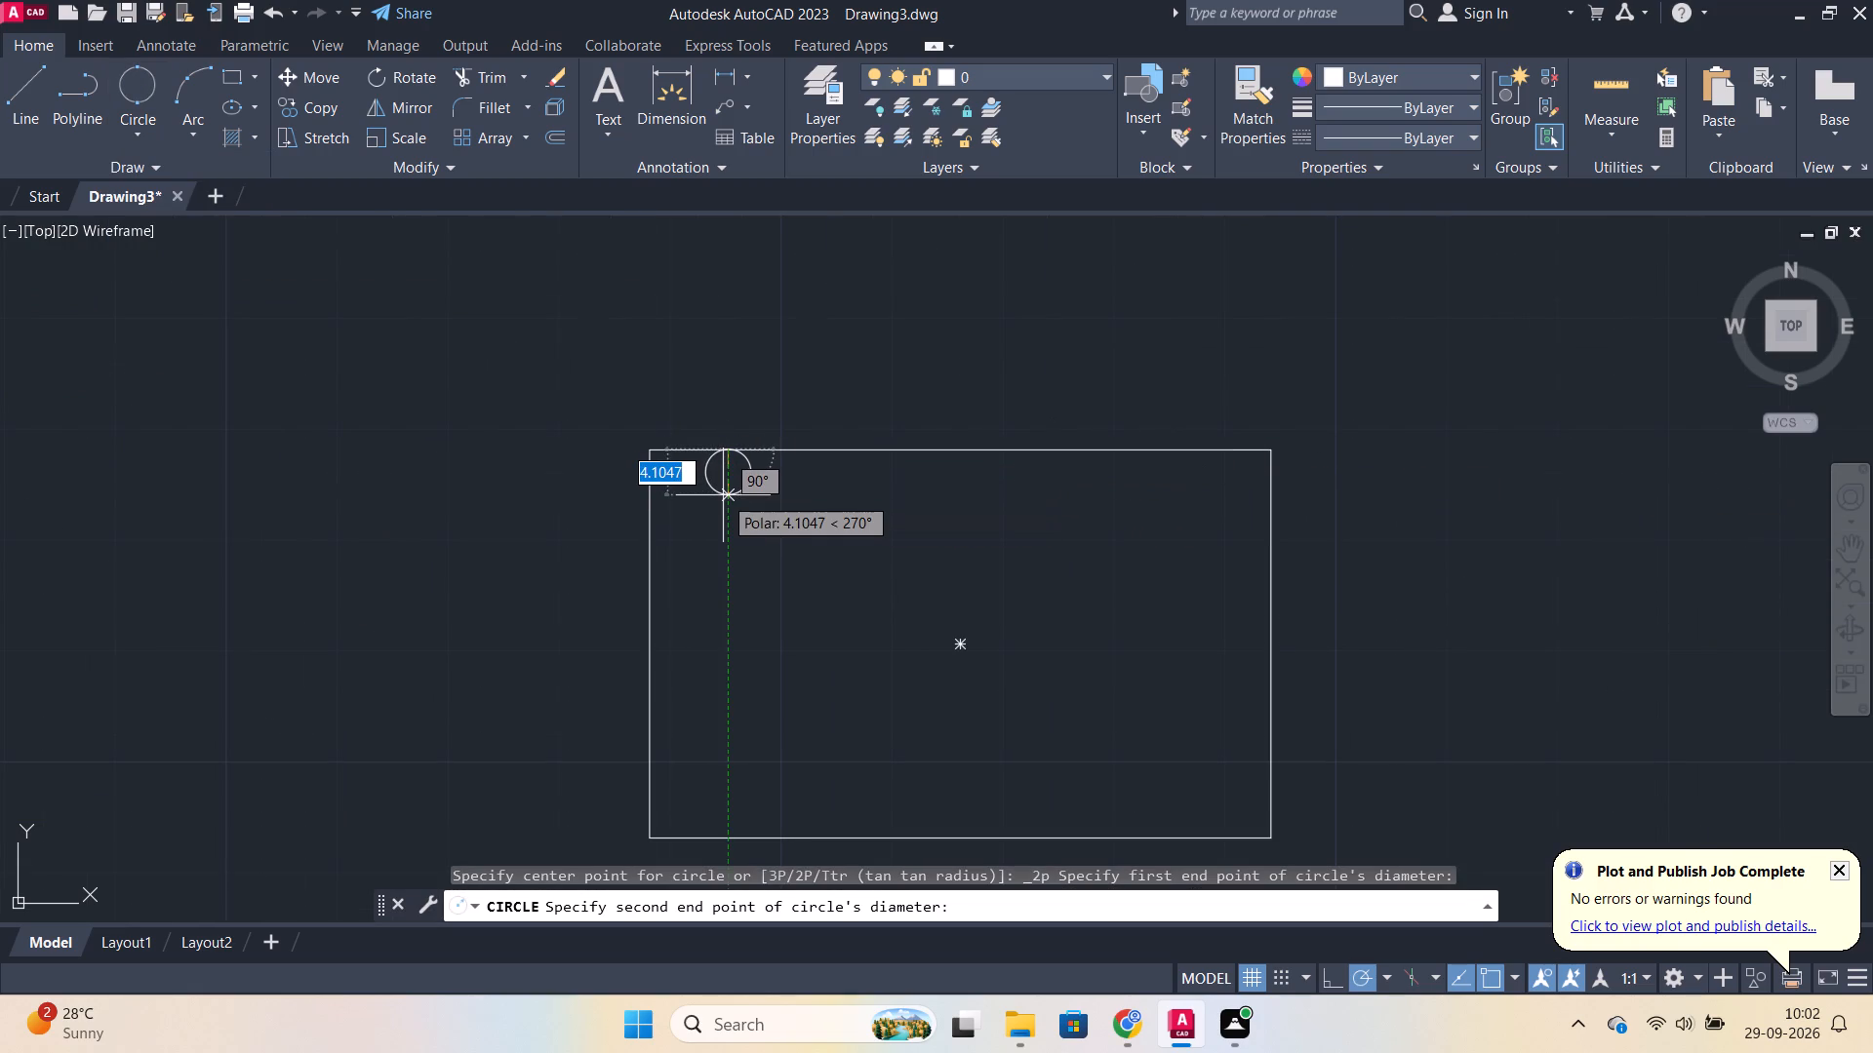
pyautogui.press('d')
pyautogui.press('Return')
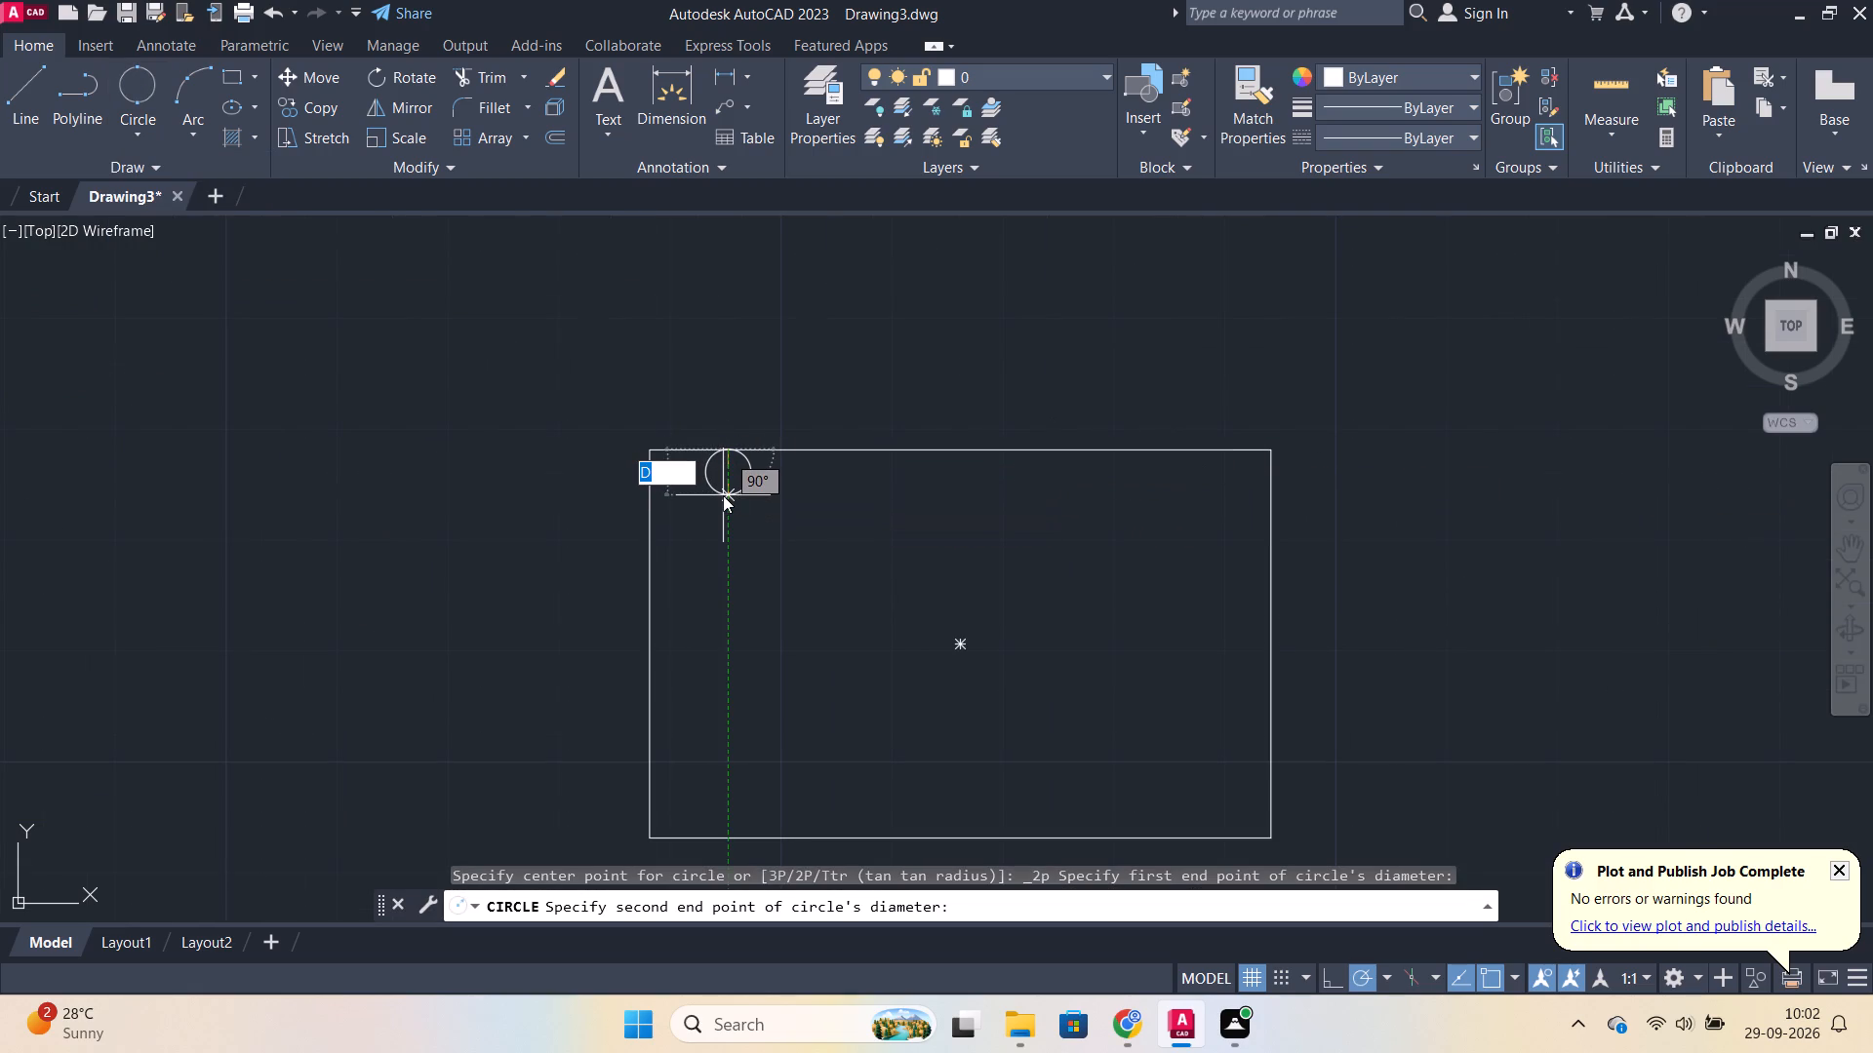
pyautogui.press('3')
pyautogui.press('Return')
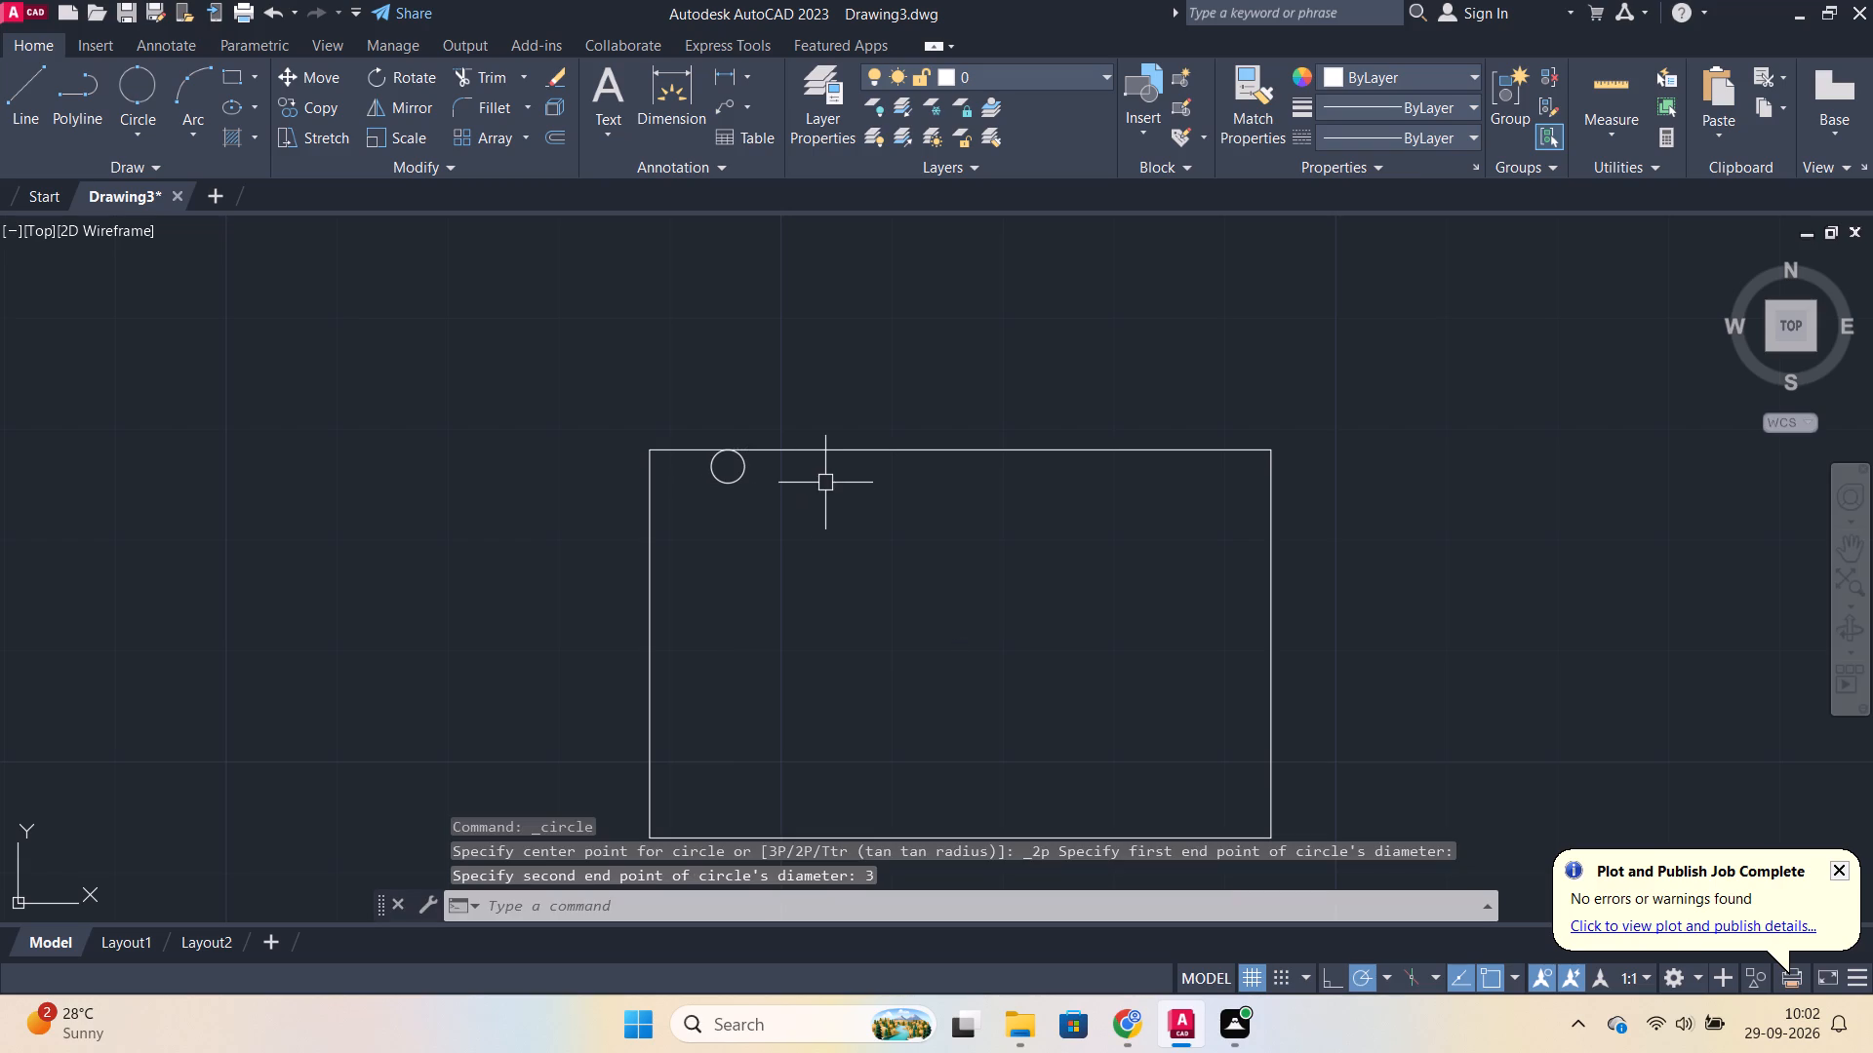
# Move the small circle about 5.5 along the top edge into the rectangle's upper-left corner.
pyautogui.scroll(1, 805, 493)
pyautogui.moveTo(814, 505); pyautogui.dragTo(938, 523, button='middle')
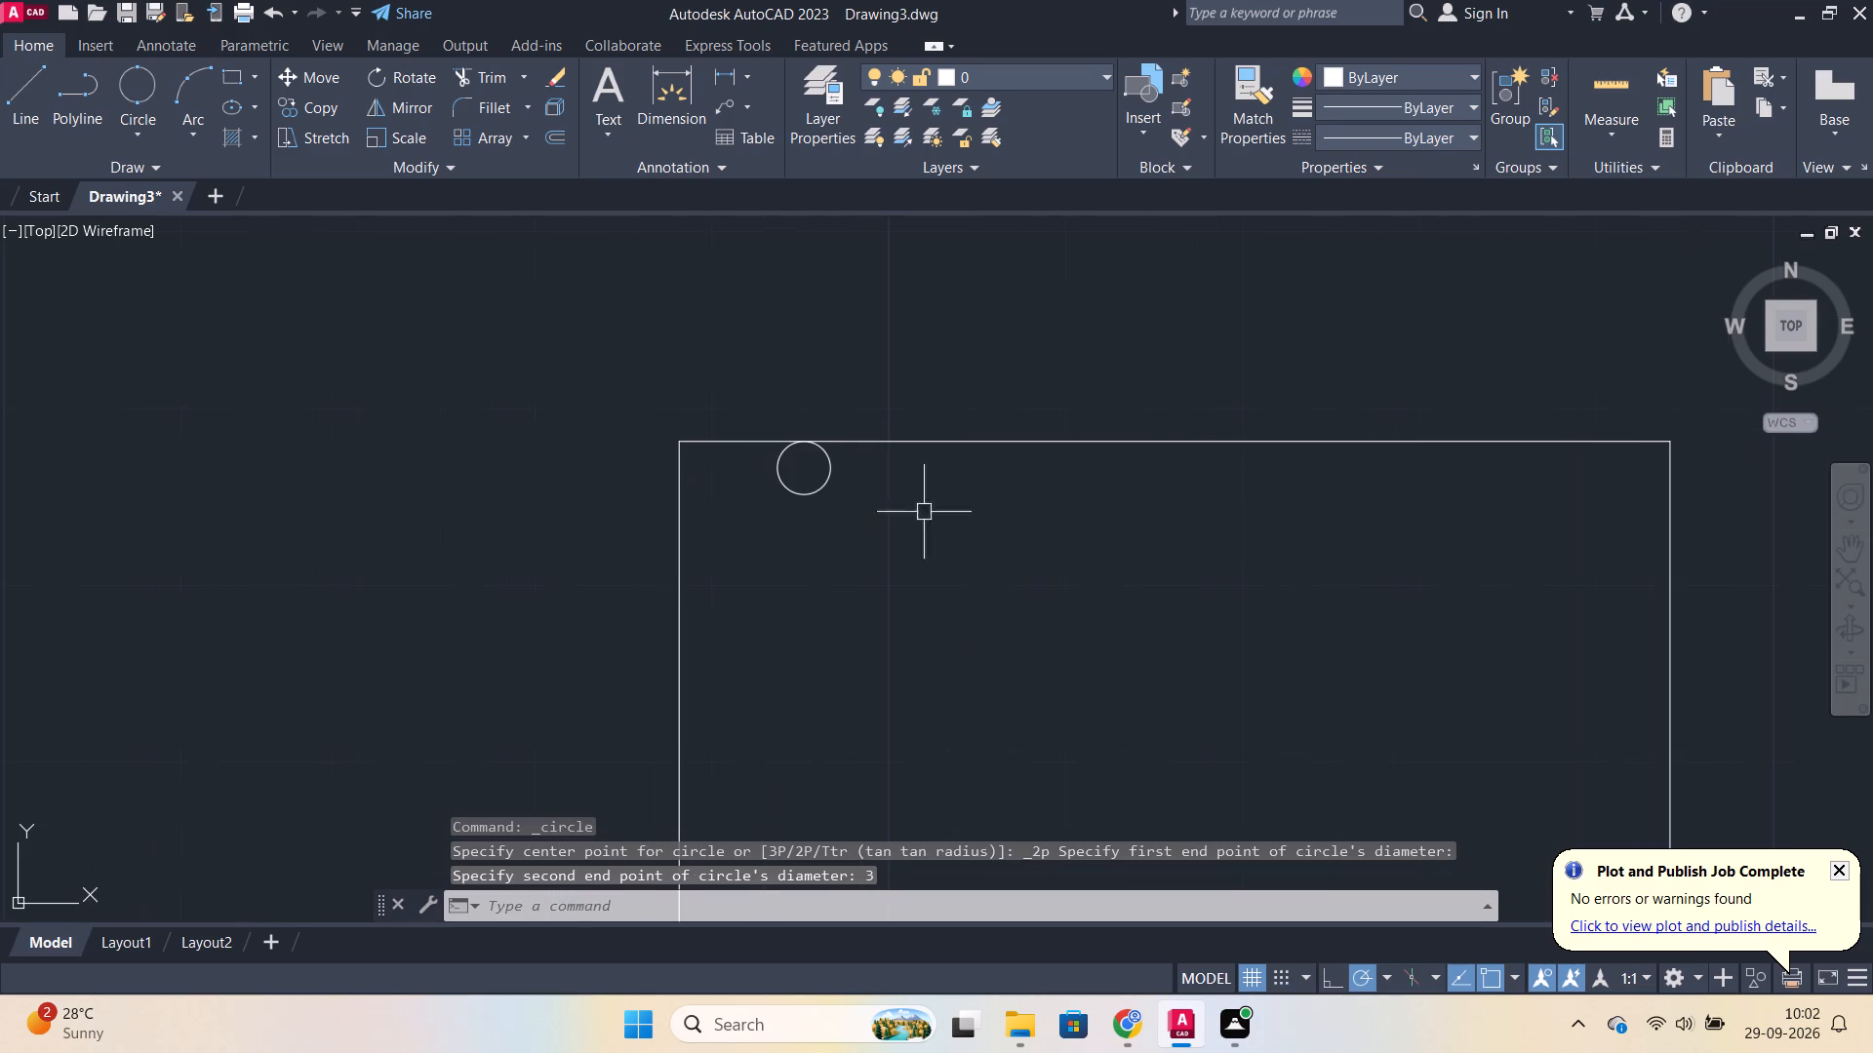
pyautogui.click(829, 472)
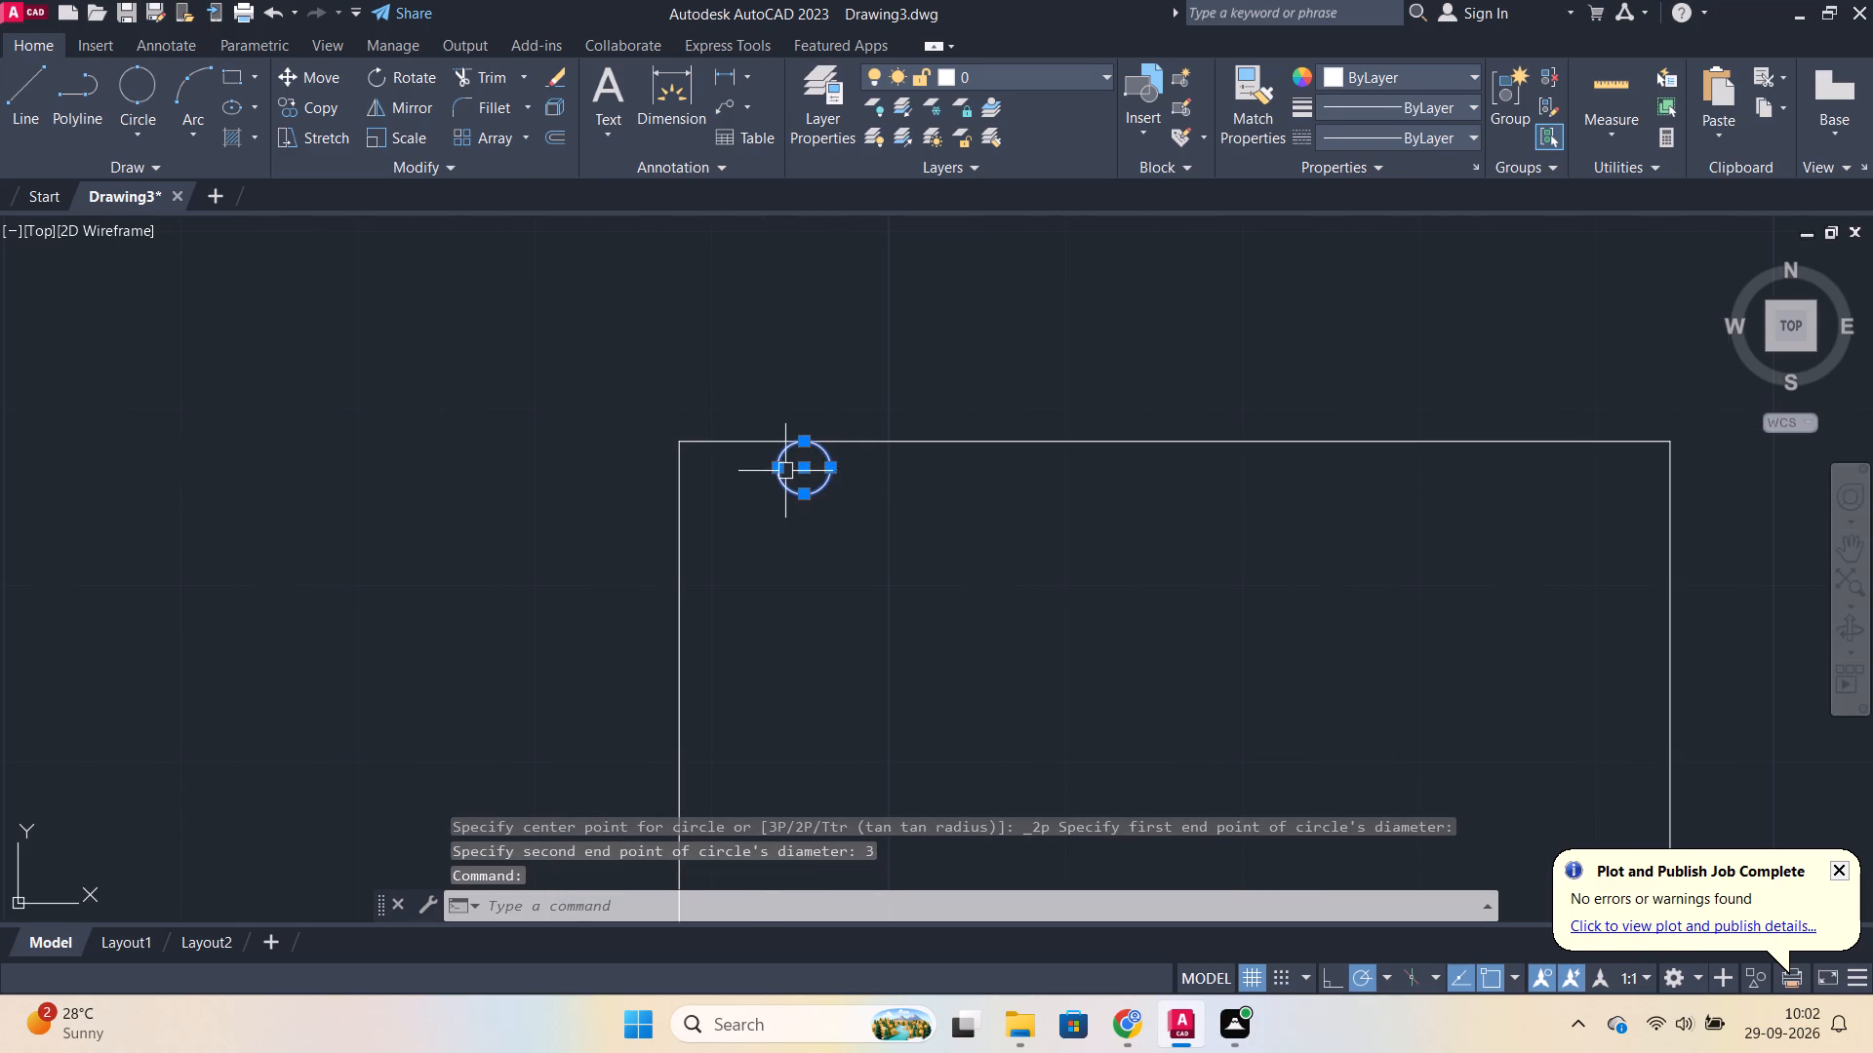
pyautogui.click(775, 473)
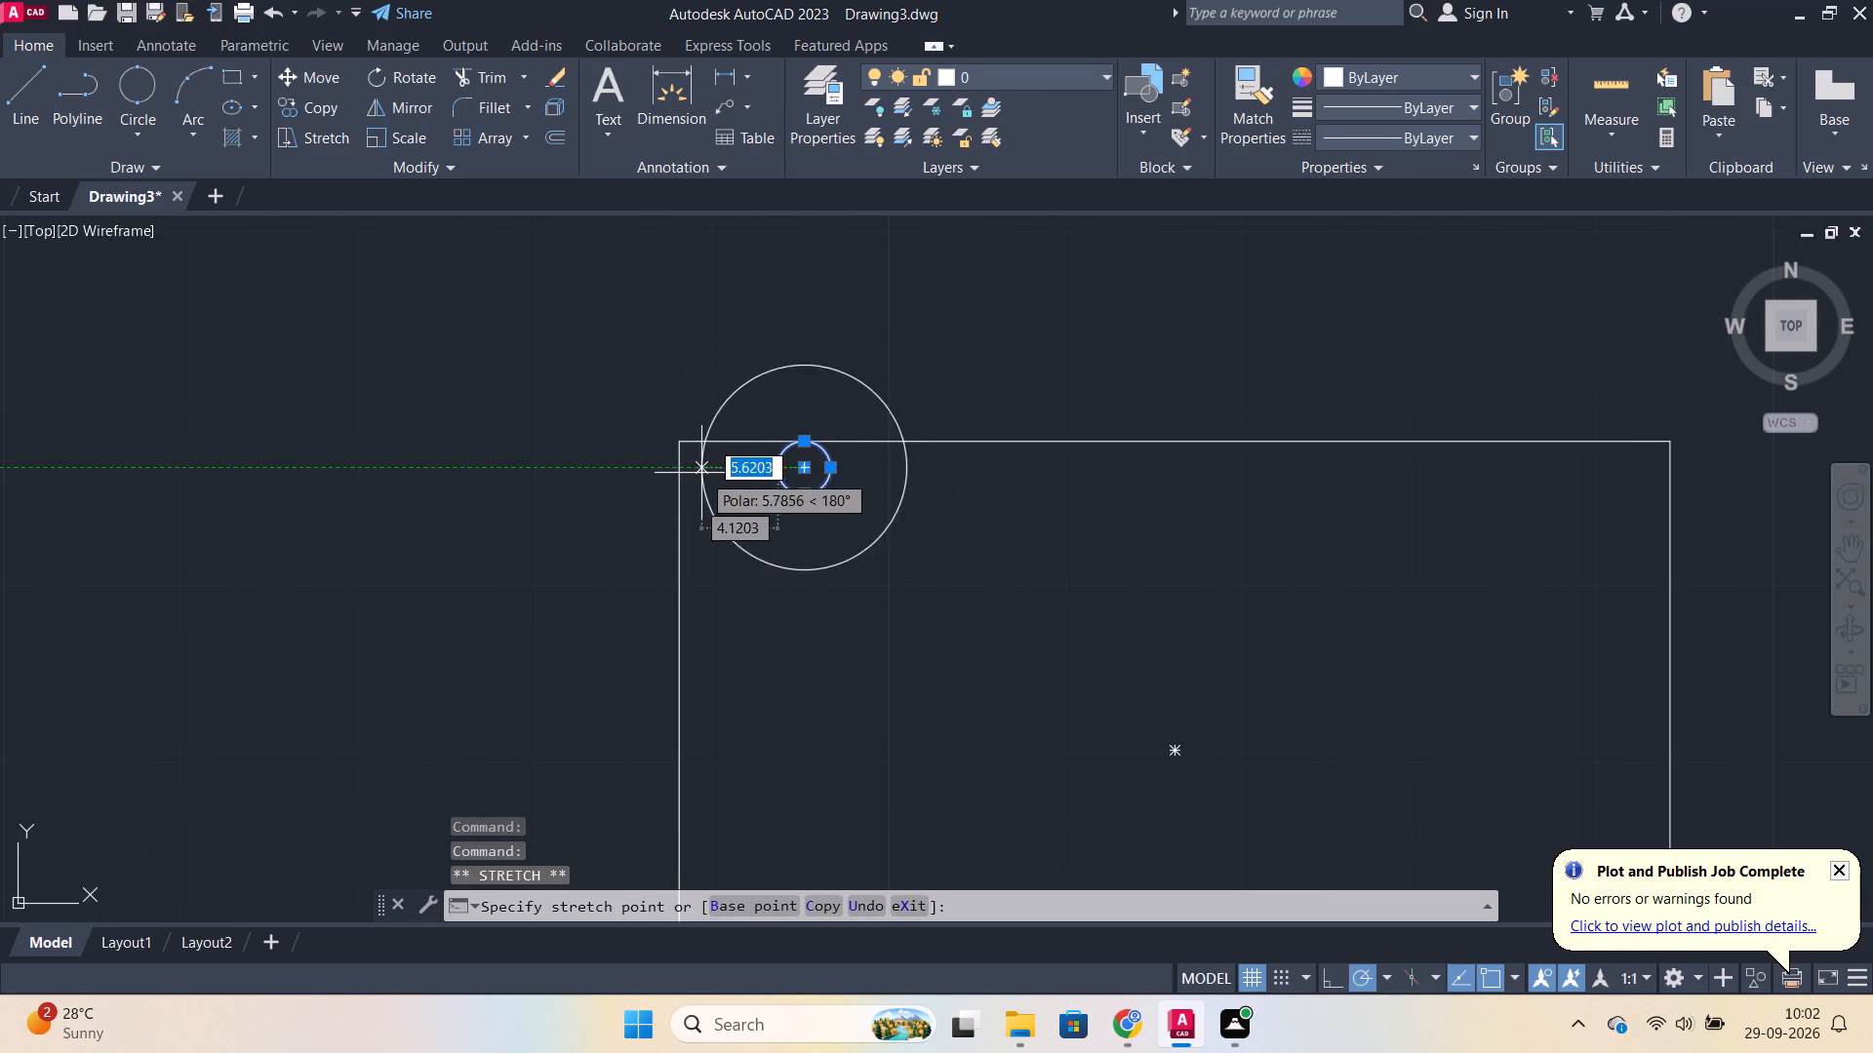
pyautogui.press('Escape')
pyautogui.click(802, 470)
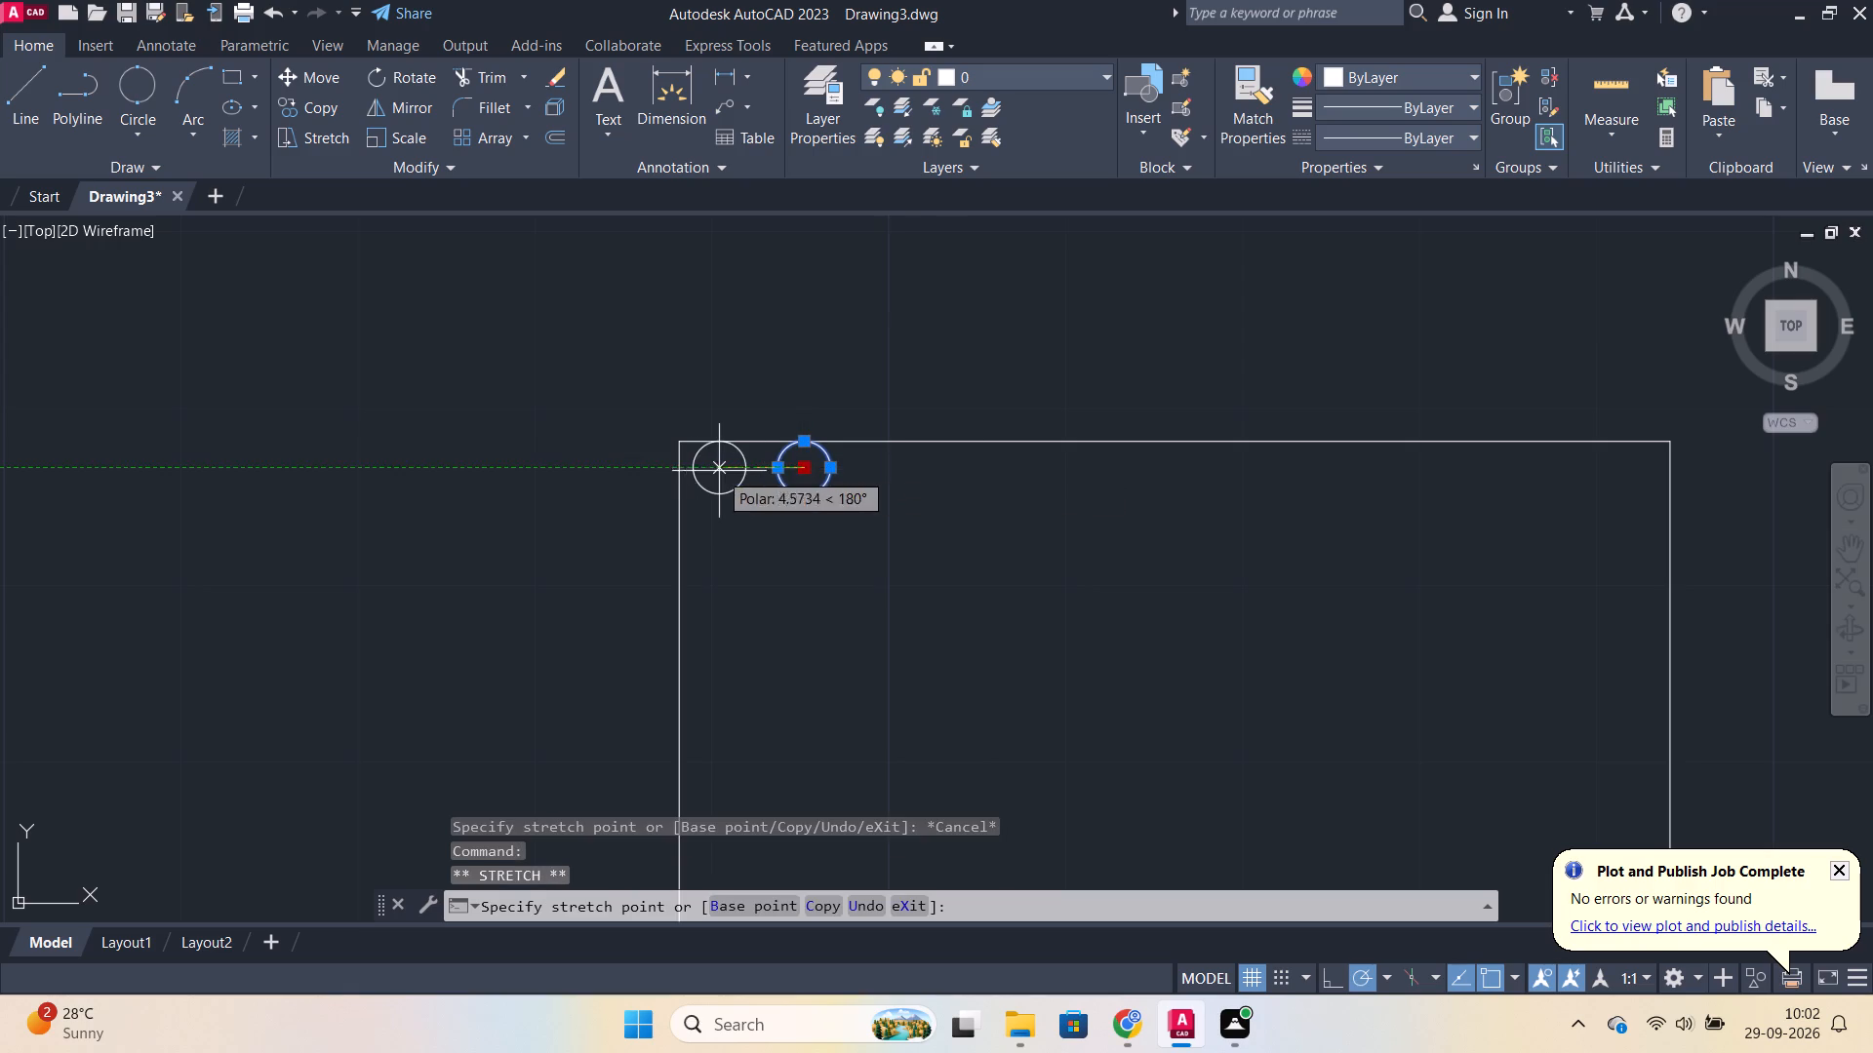
pyautogui.scroll(2, 707, 471)
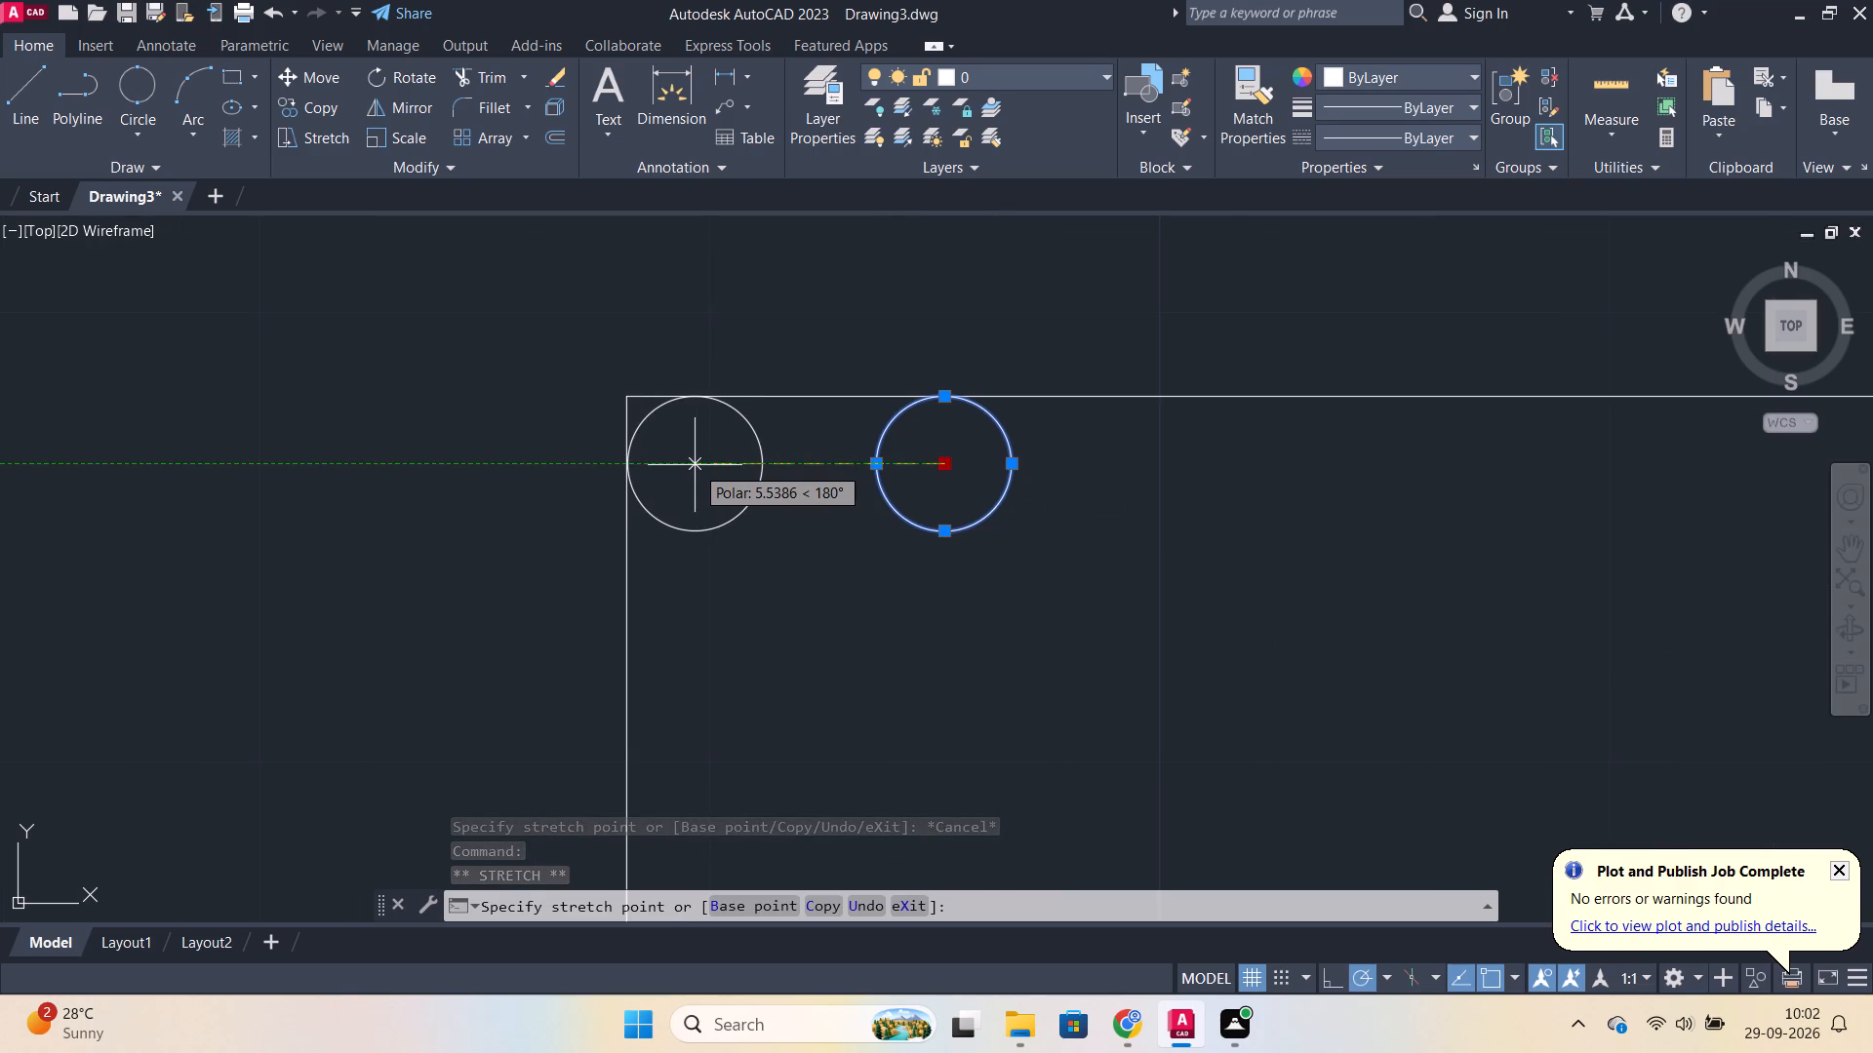
pyautogui.click(695, 465)
pyautogui.press('Escape')
# Stretch the small circle's left quadrant point onto the rectangle's left edge.
pyautogui.scroll(5, 627, 457)
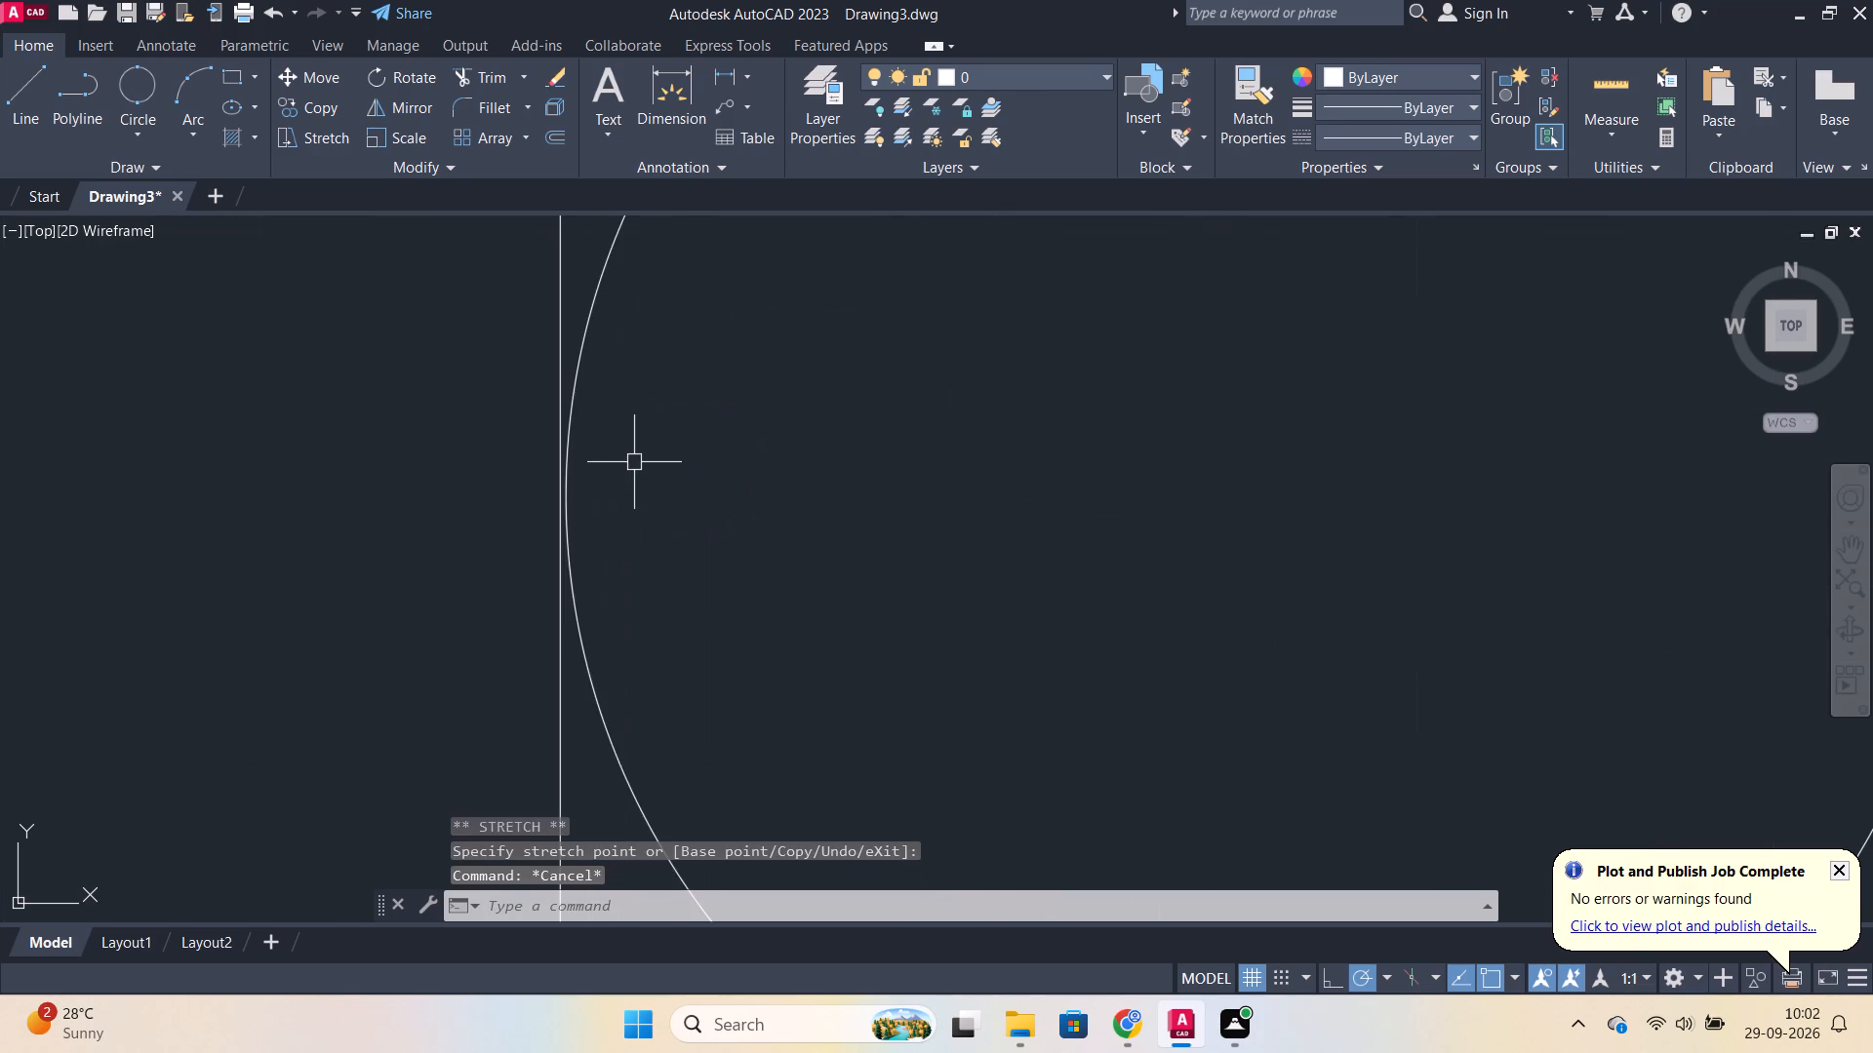
pyautogui.doubleClick(577, 481)
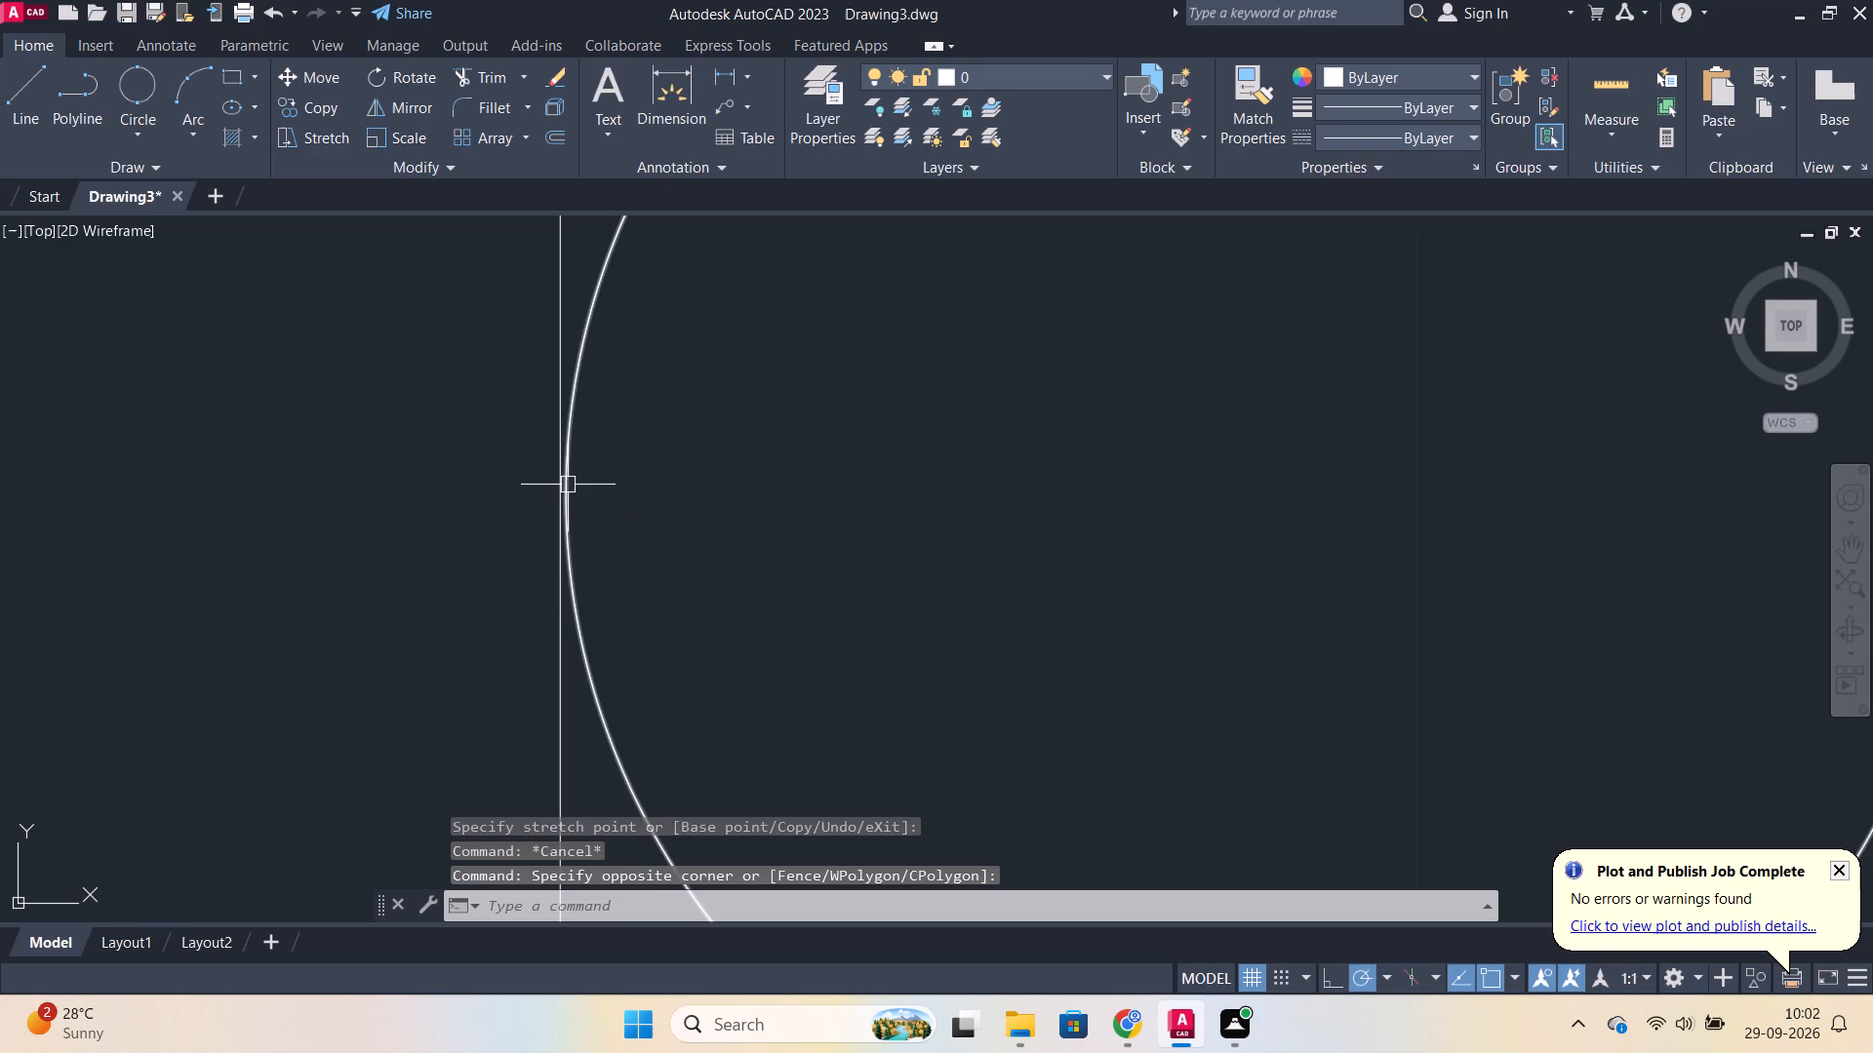
pyautogui.click(568, 485)
pyautogui.click(567, 498)
pyautogui.click(555, 498)
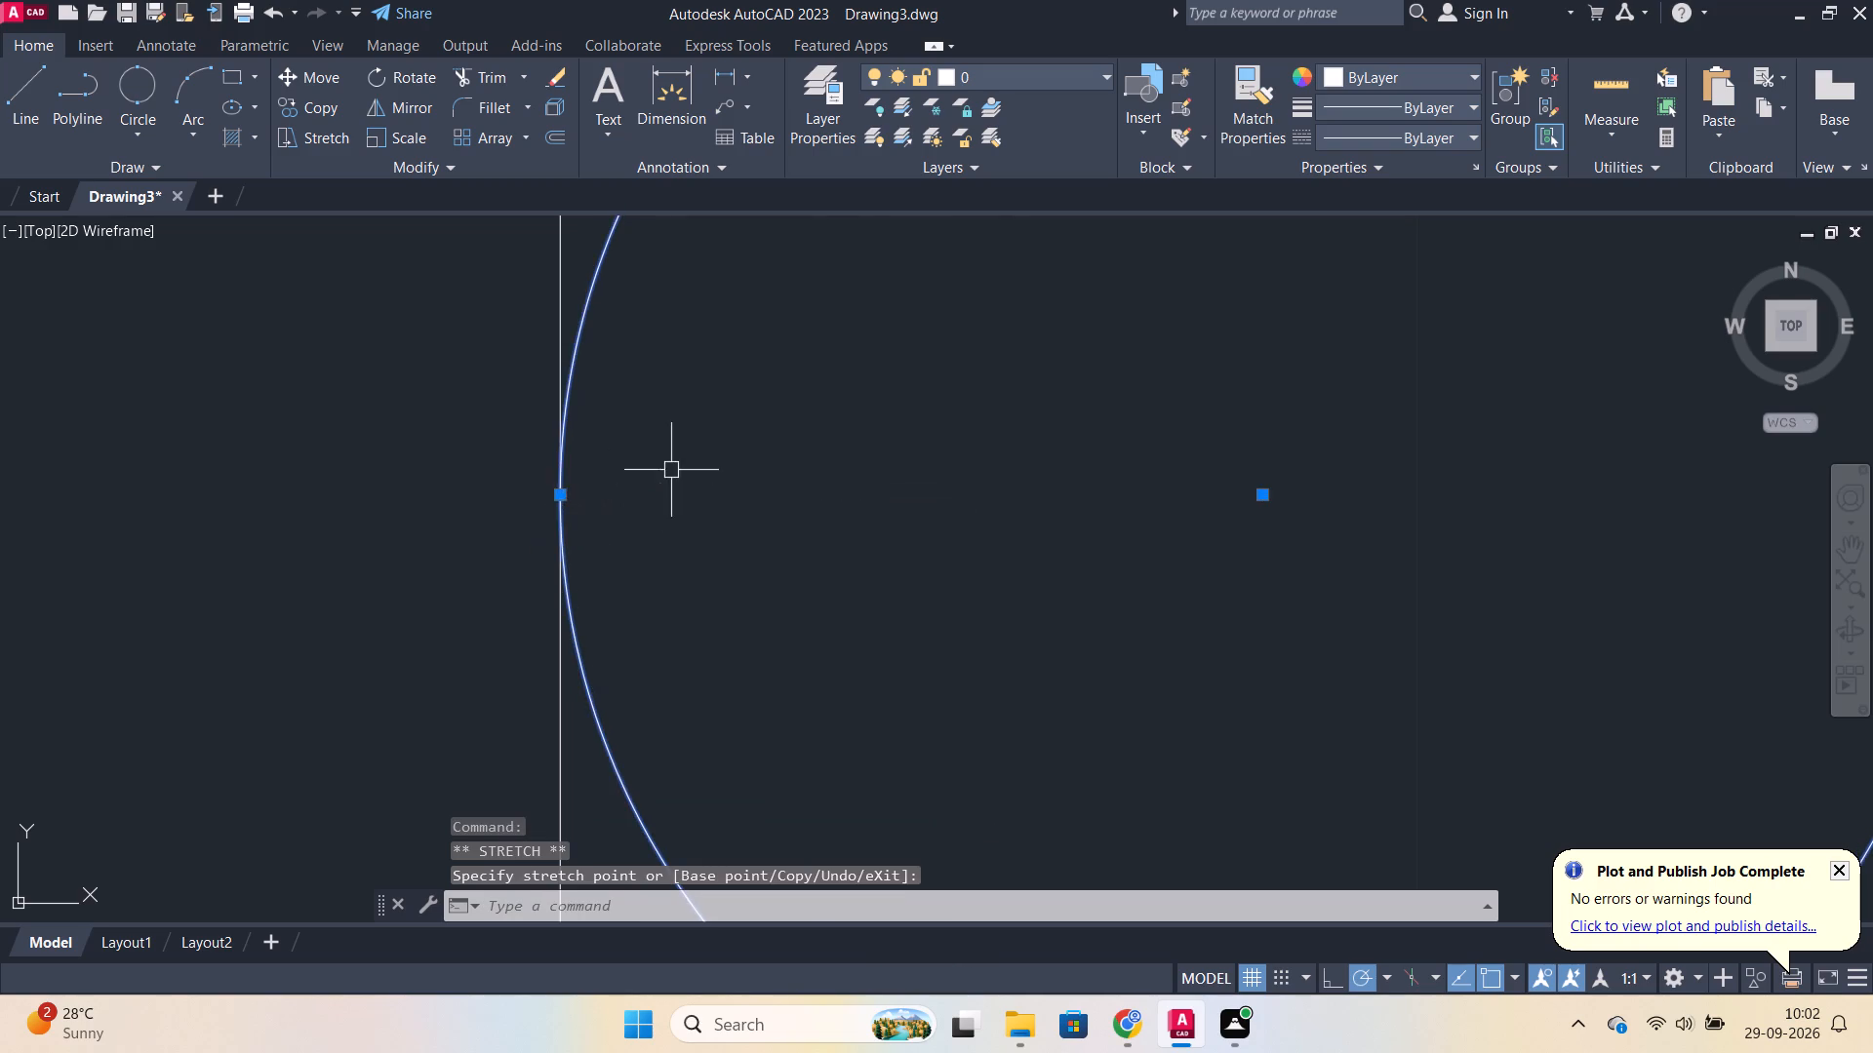
pyautogui.scroll(-4, 673, 468)
pyautogui.press('Escape')
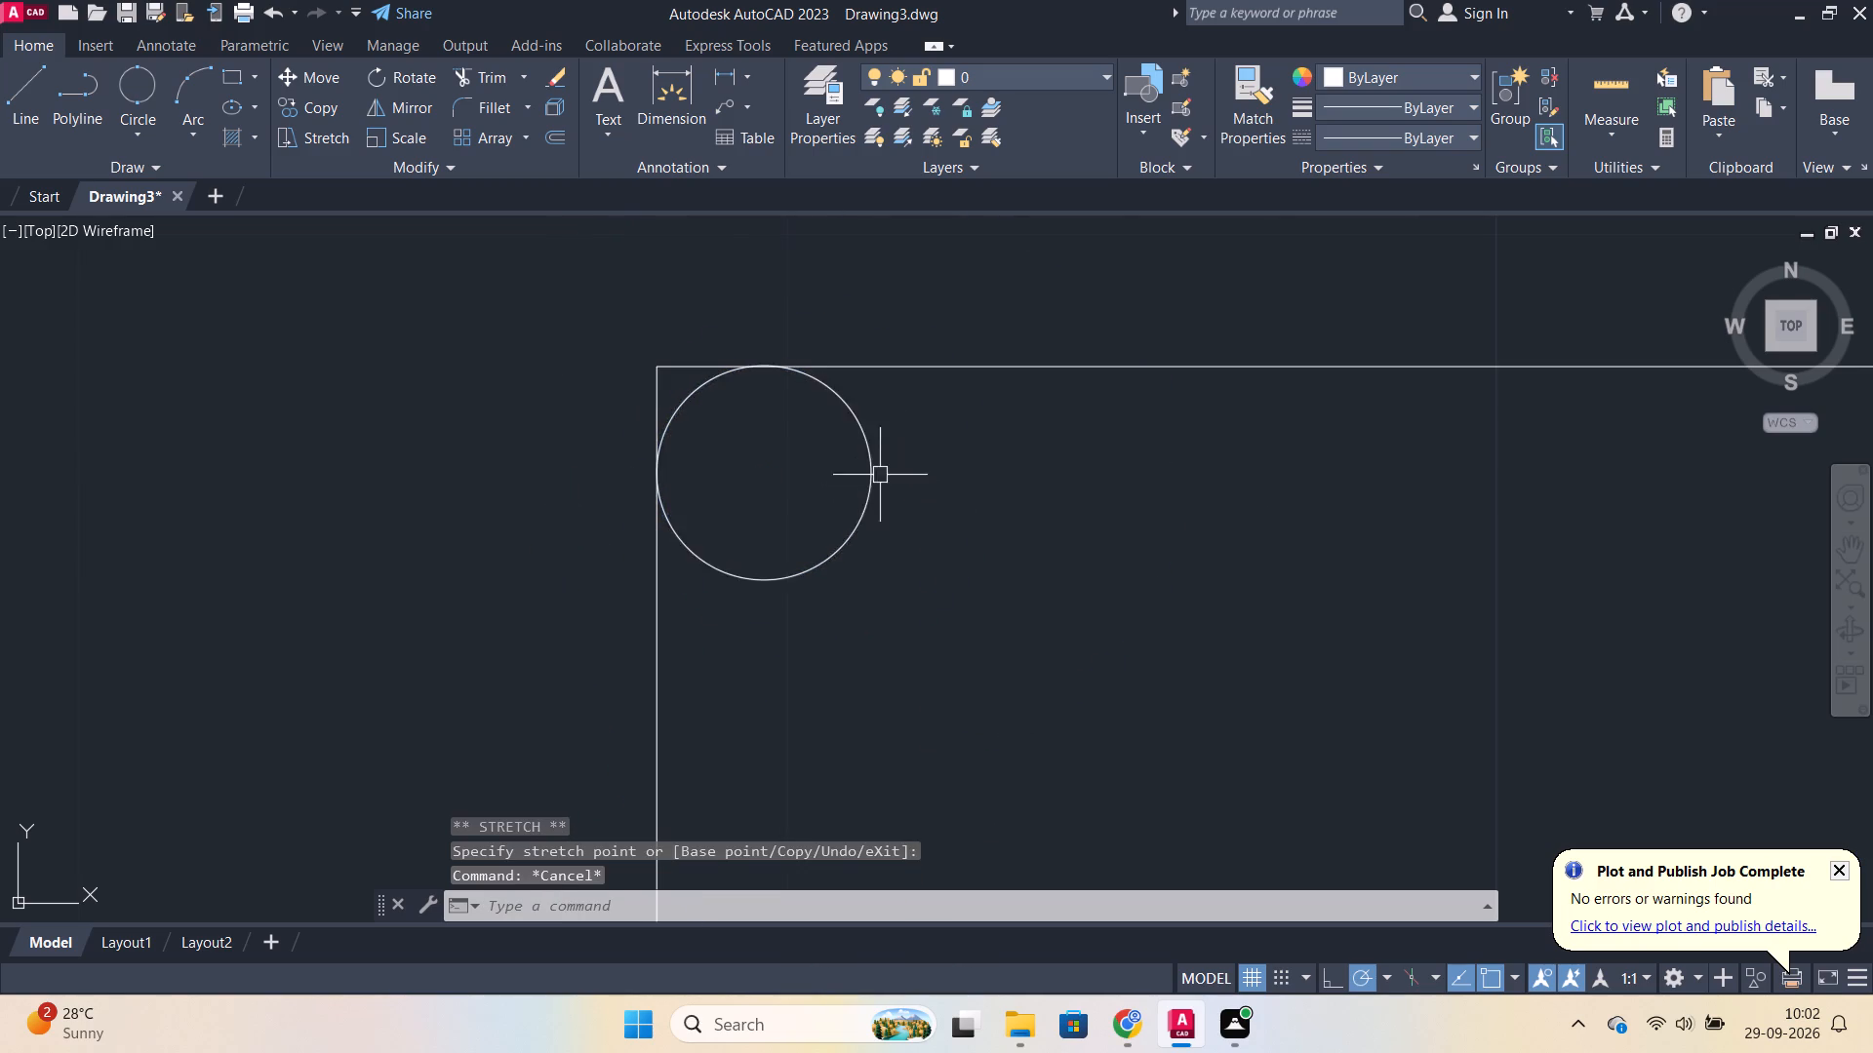
# Copy the corner circle along the rectangle's top edge at distances 10, 20, 30, 40 and 50 from its centre.
pyautogui.scroll(-4, 880, 475)
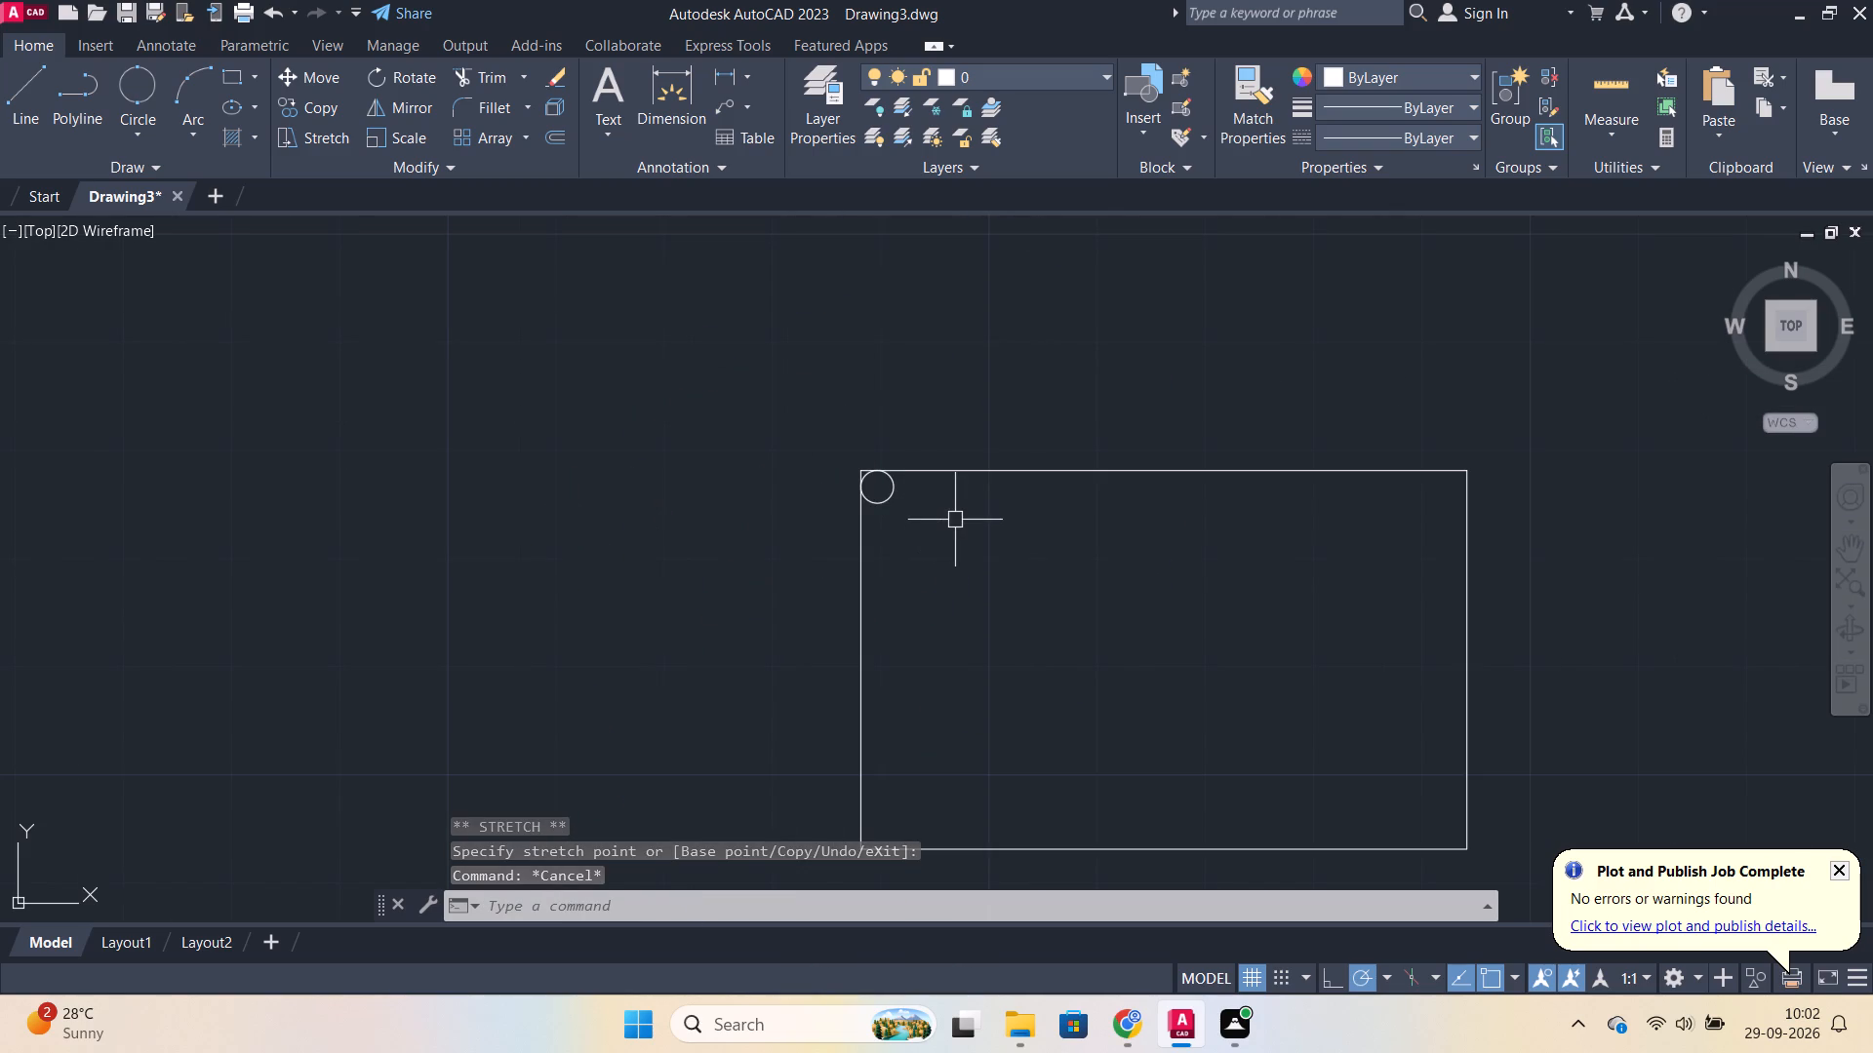
pyautogui.moveTo(954, 520); pyautogui.dragTo(939, 519, button='middle')
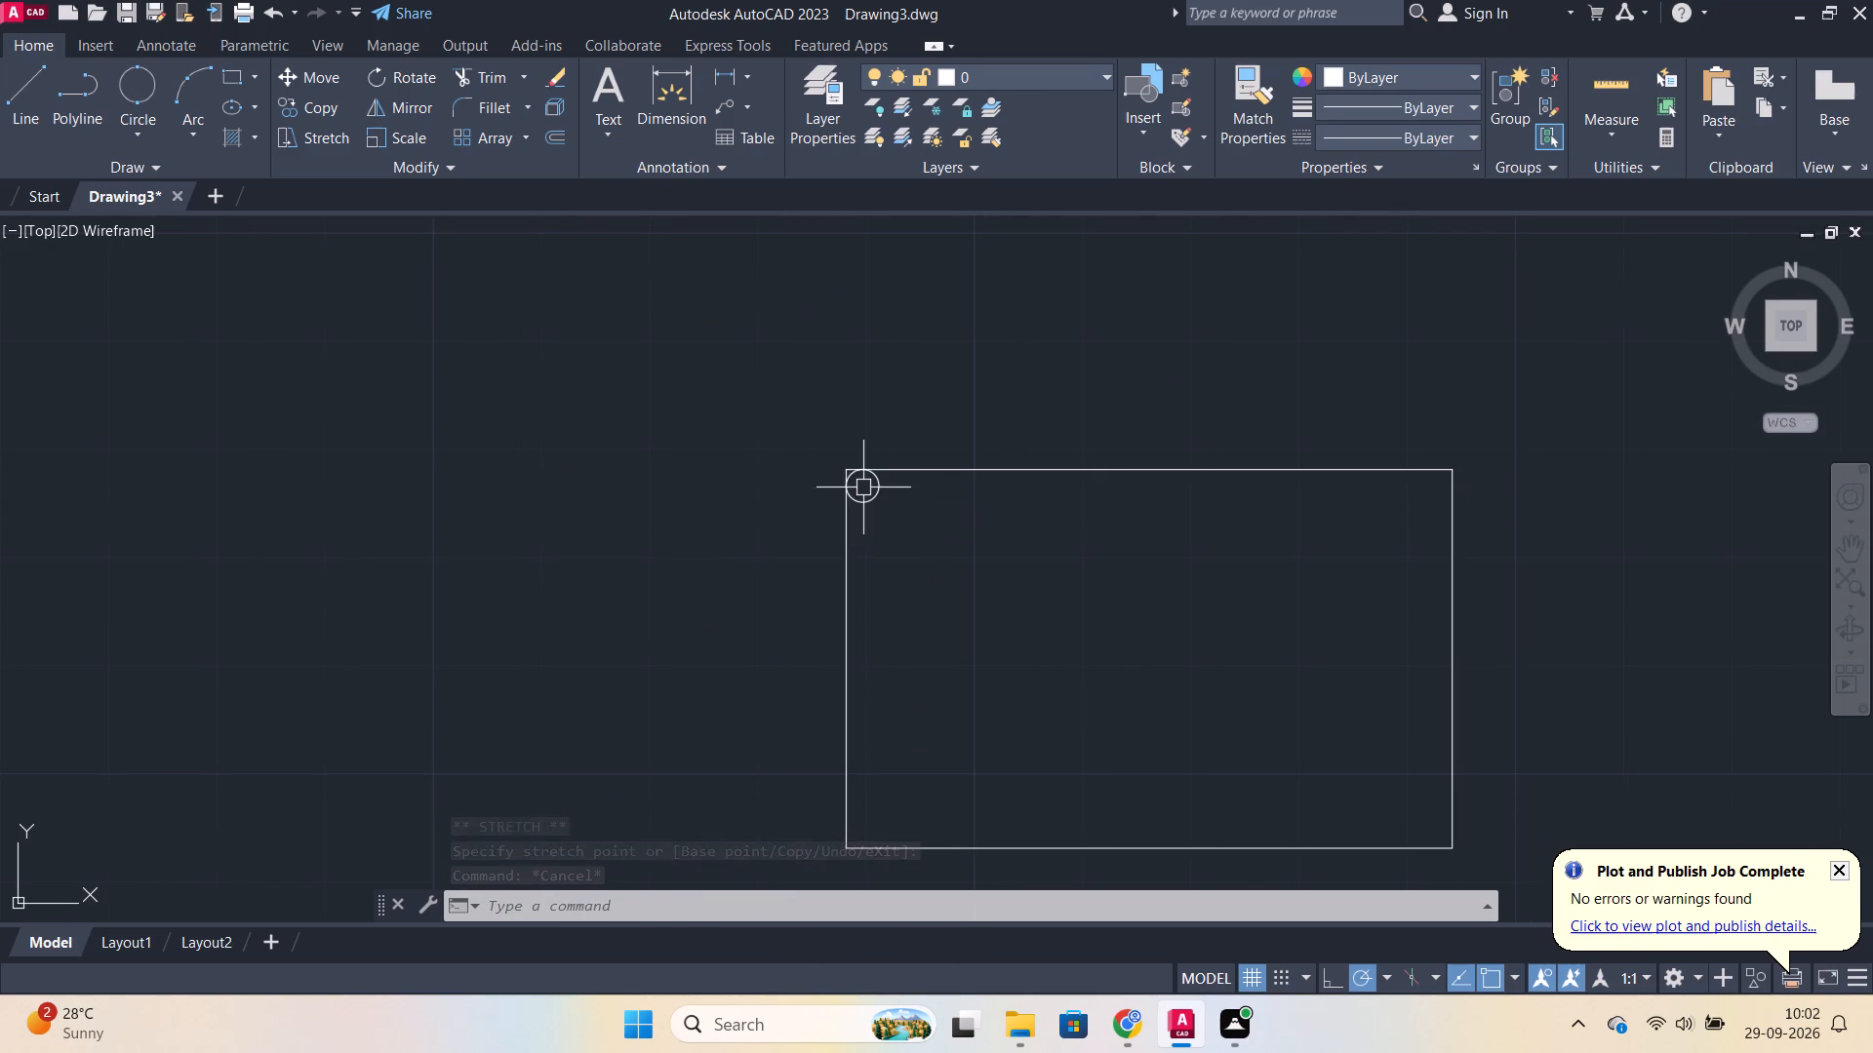
pyautogui.click(879, 489)
pyautogui.write('CO')
pyautogui.press('Return')
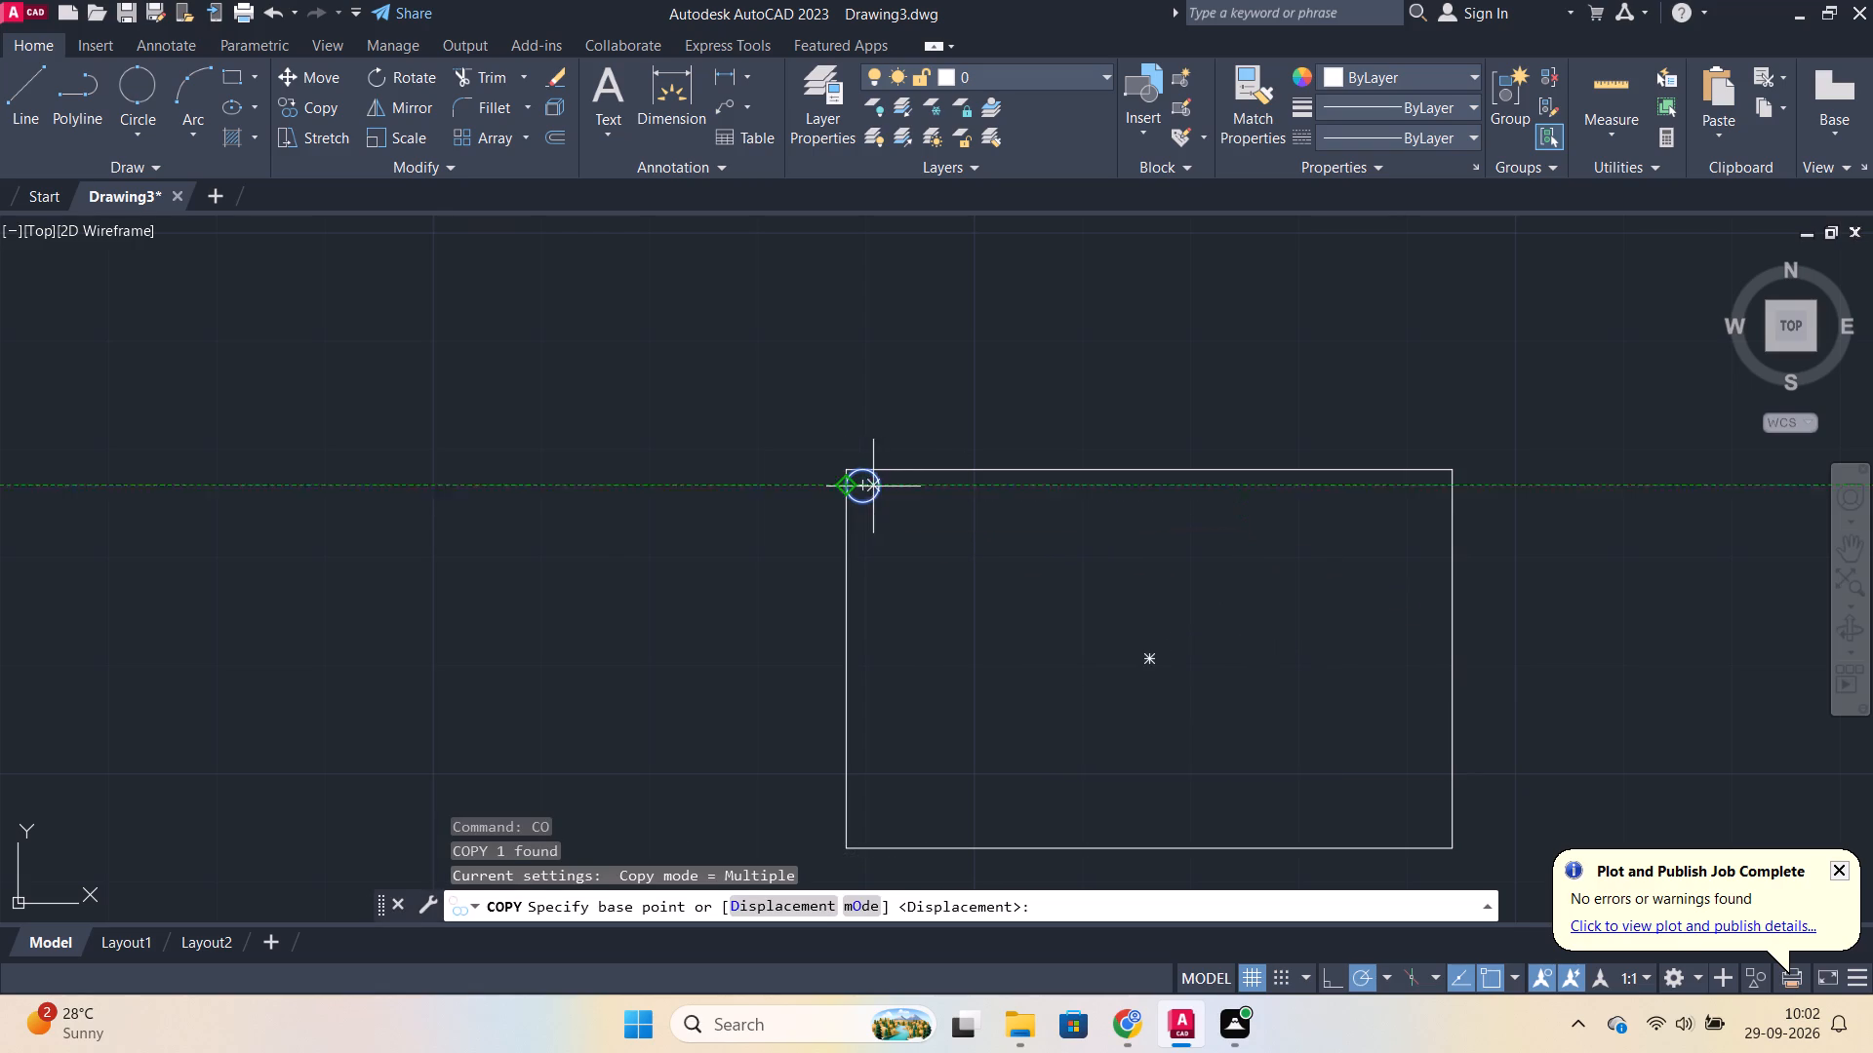
pyautogui.click(860, 487)
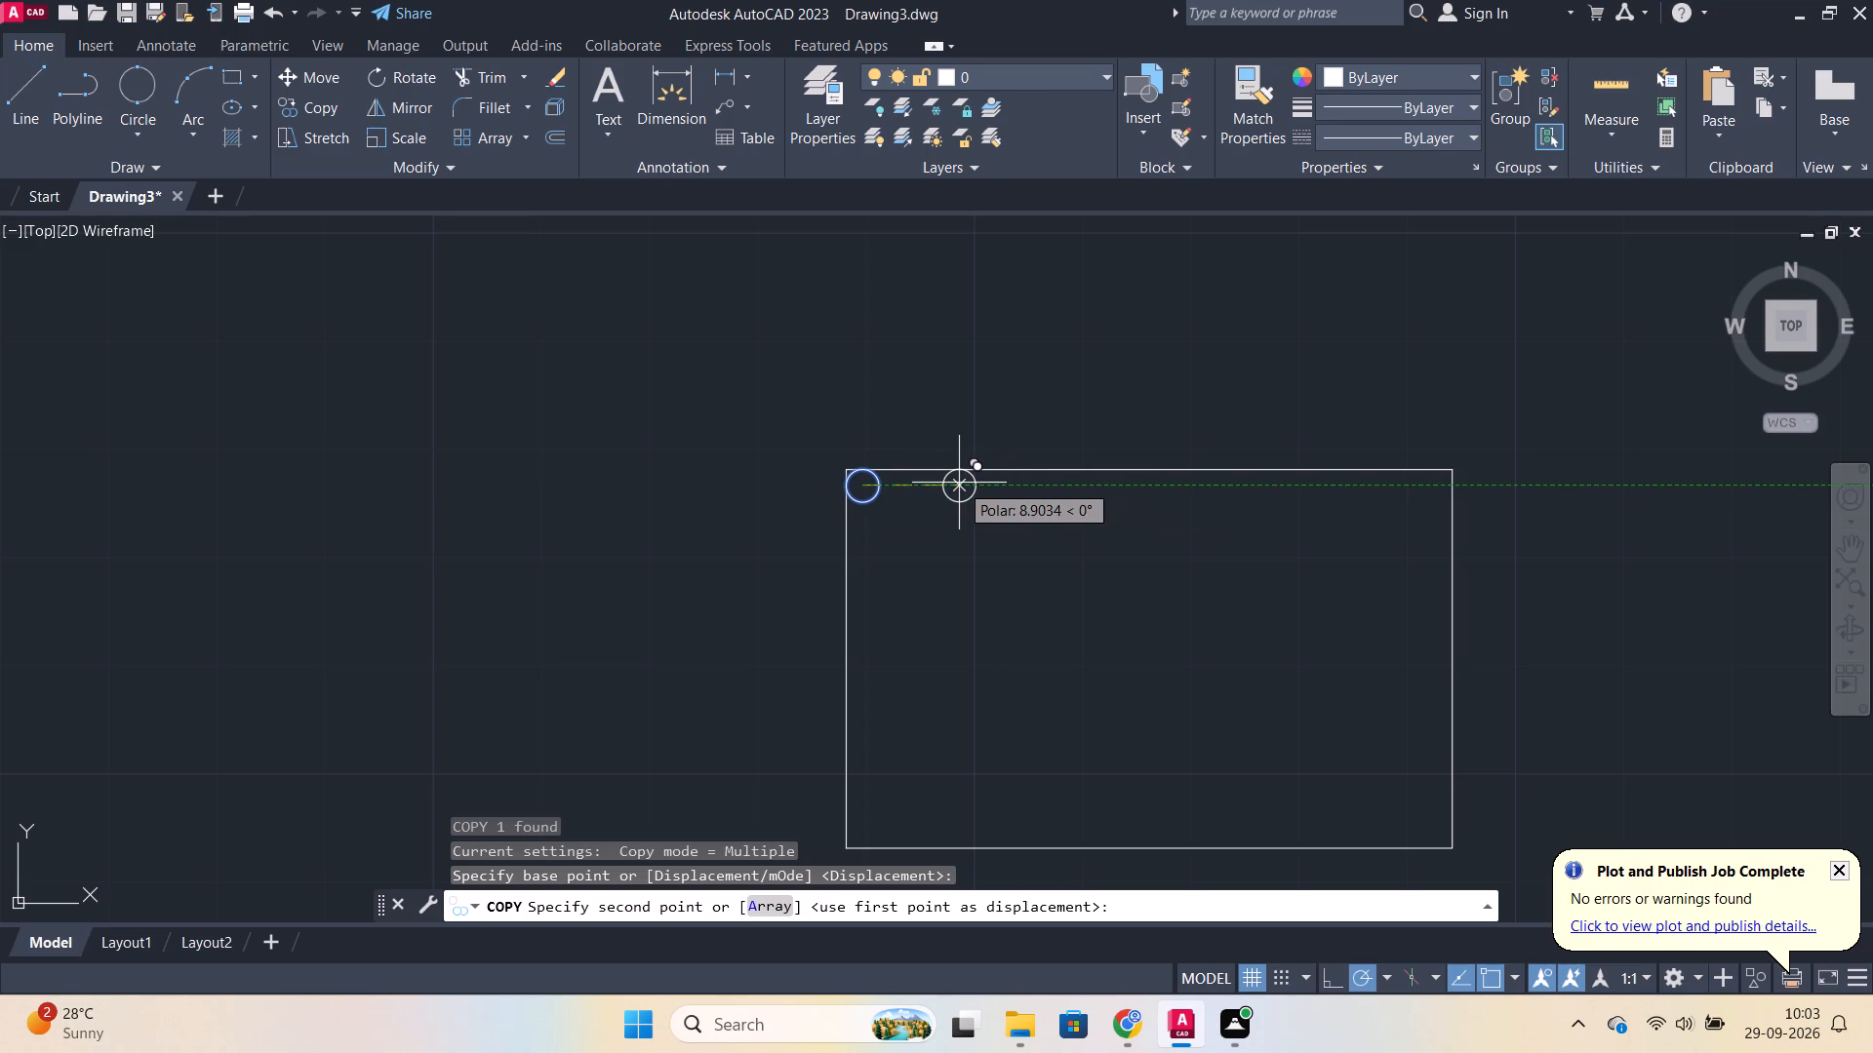
pyautogui.write('10')
pyautogui.press('Return')
pyautogui.write('20')
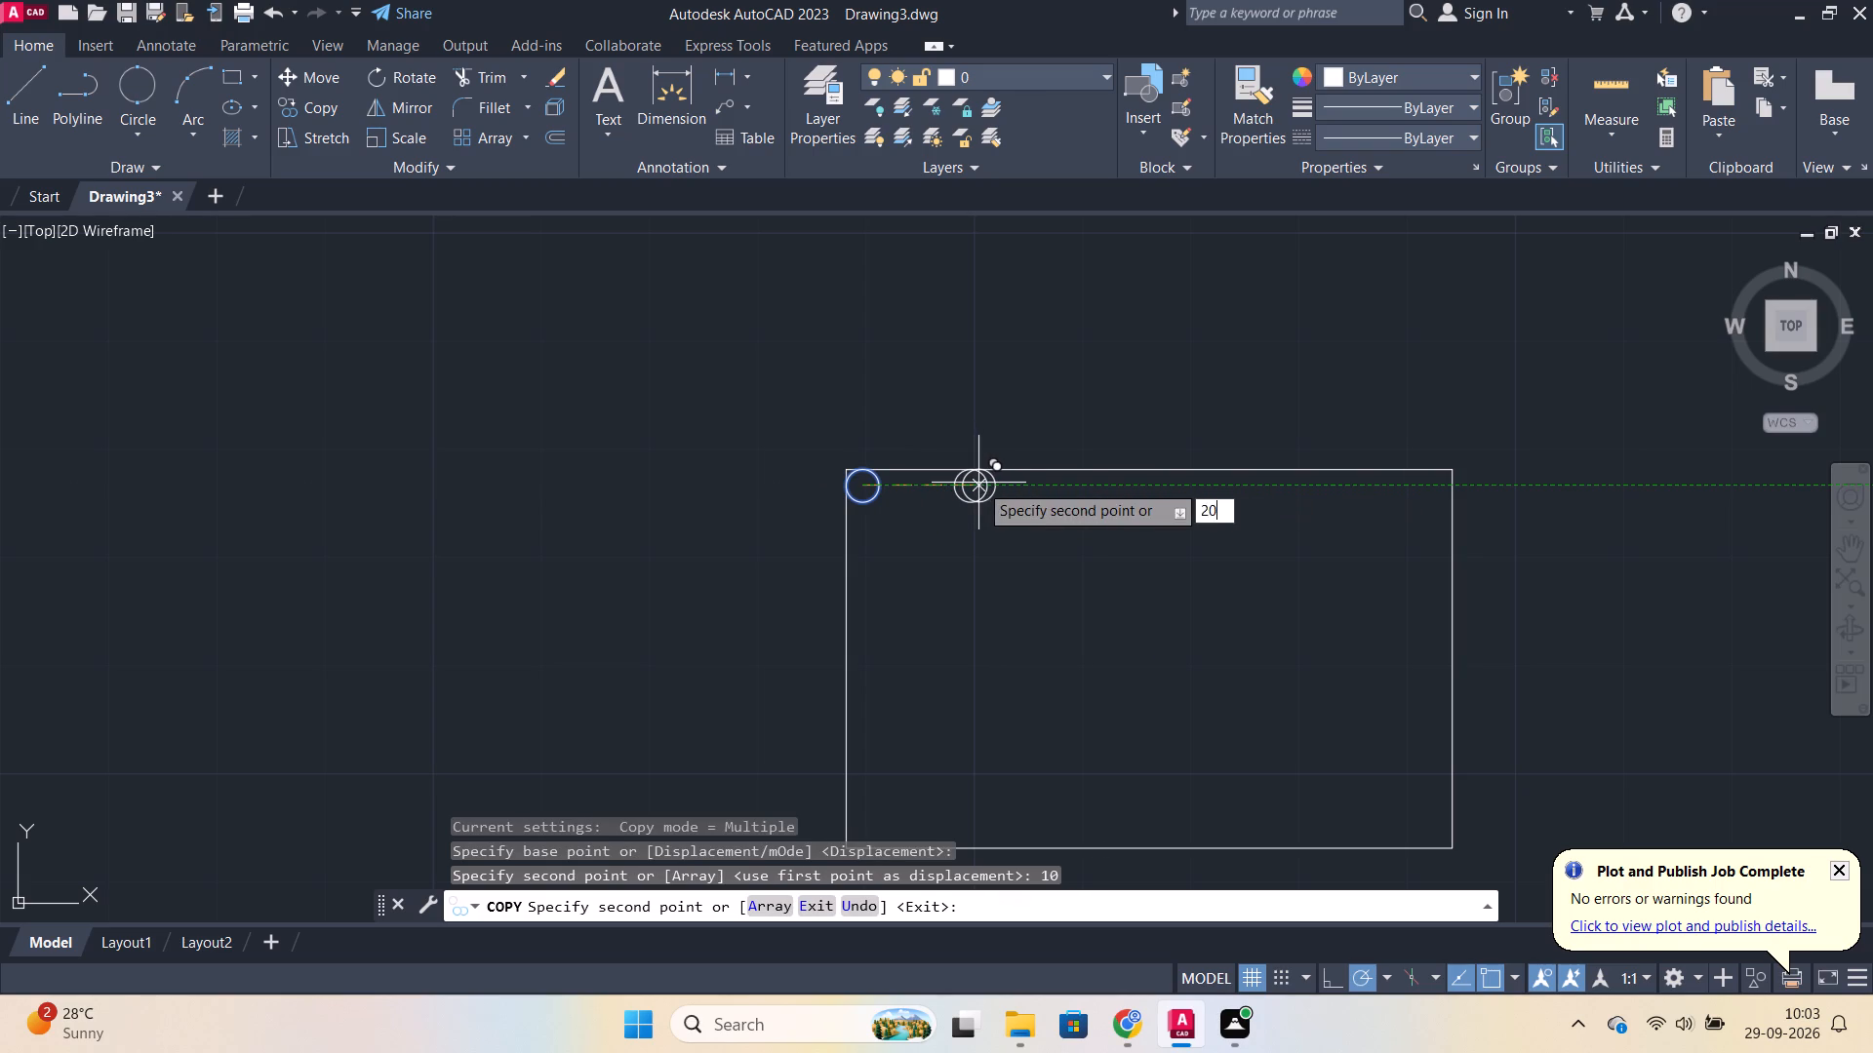
pyautogui.press('Return')
pyautogui.write('30')
pyautogui.press('Return')
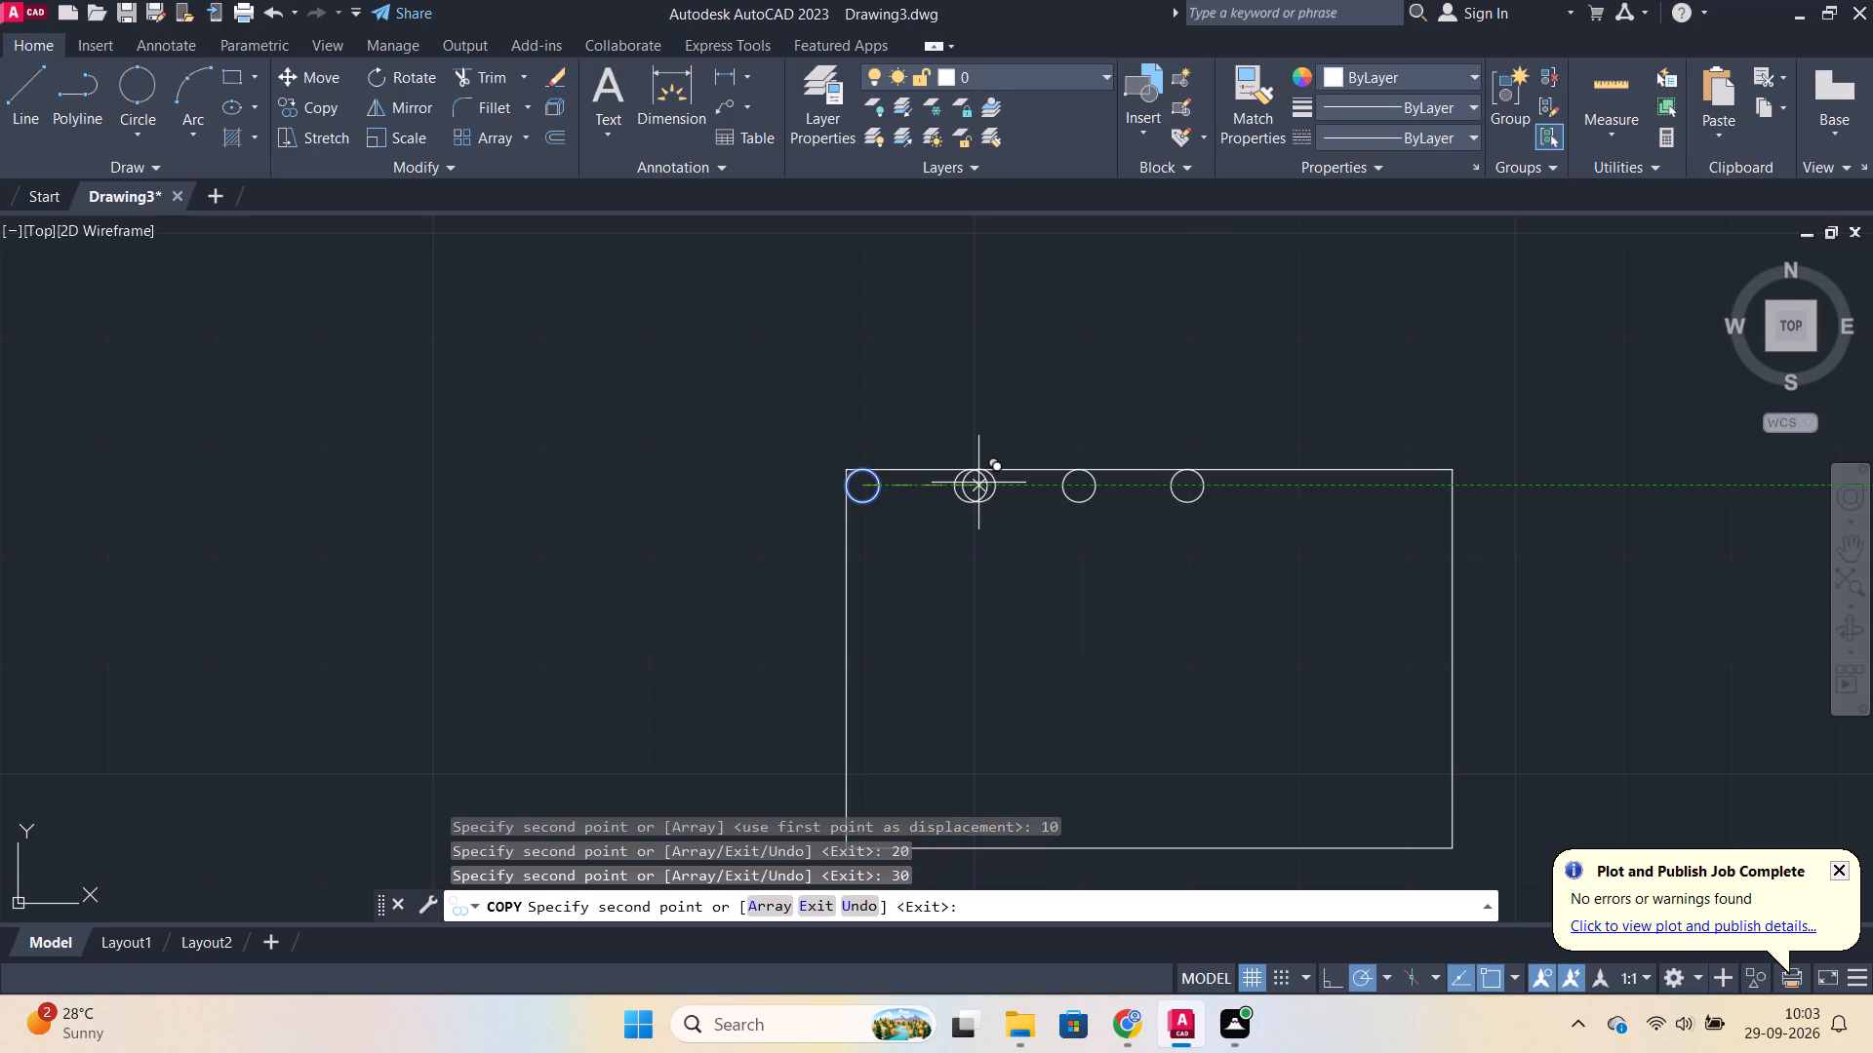
pyautogui.write('40')
pyautogui.press('Return')
pyautogui.write('50')
pyautogui.press('Return')
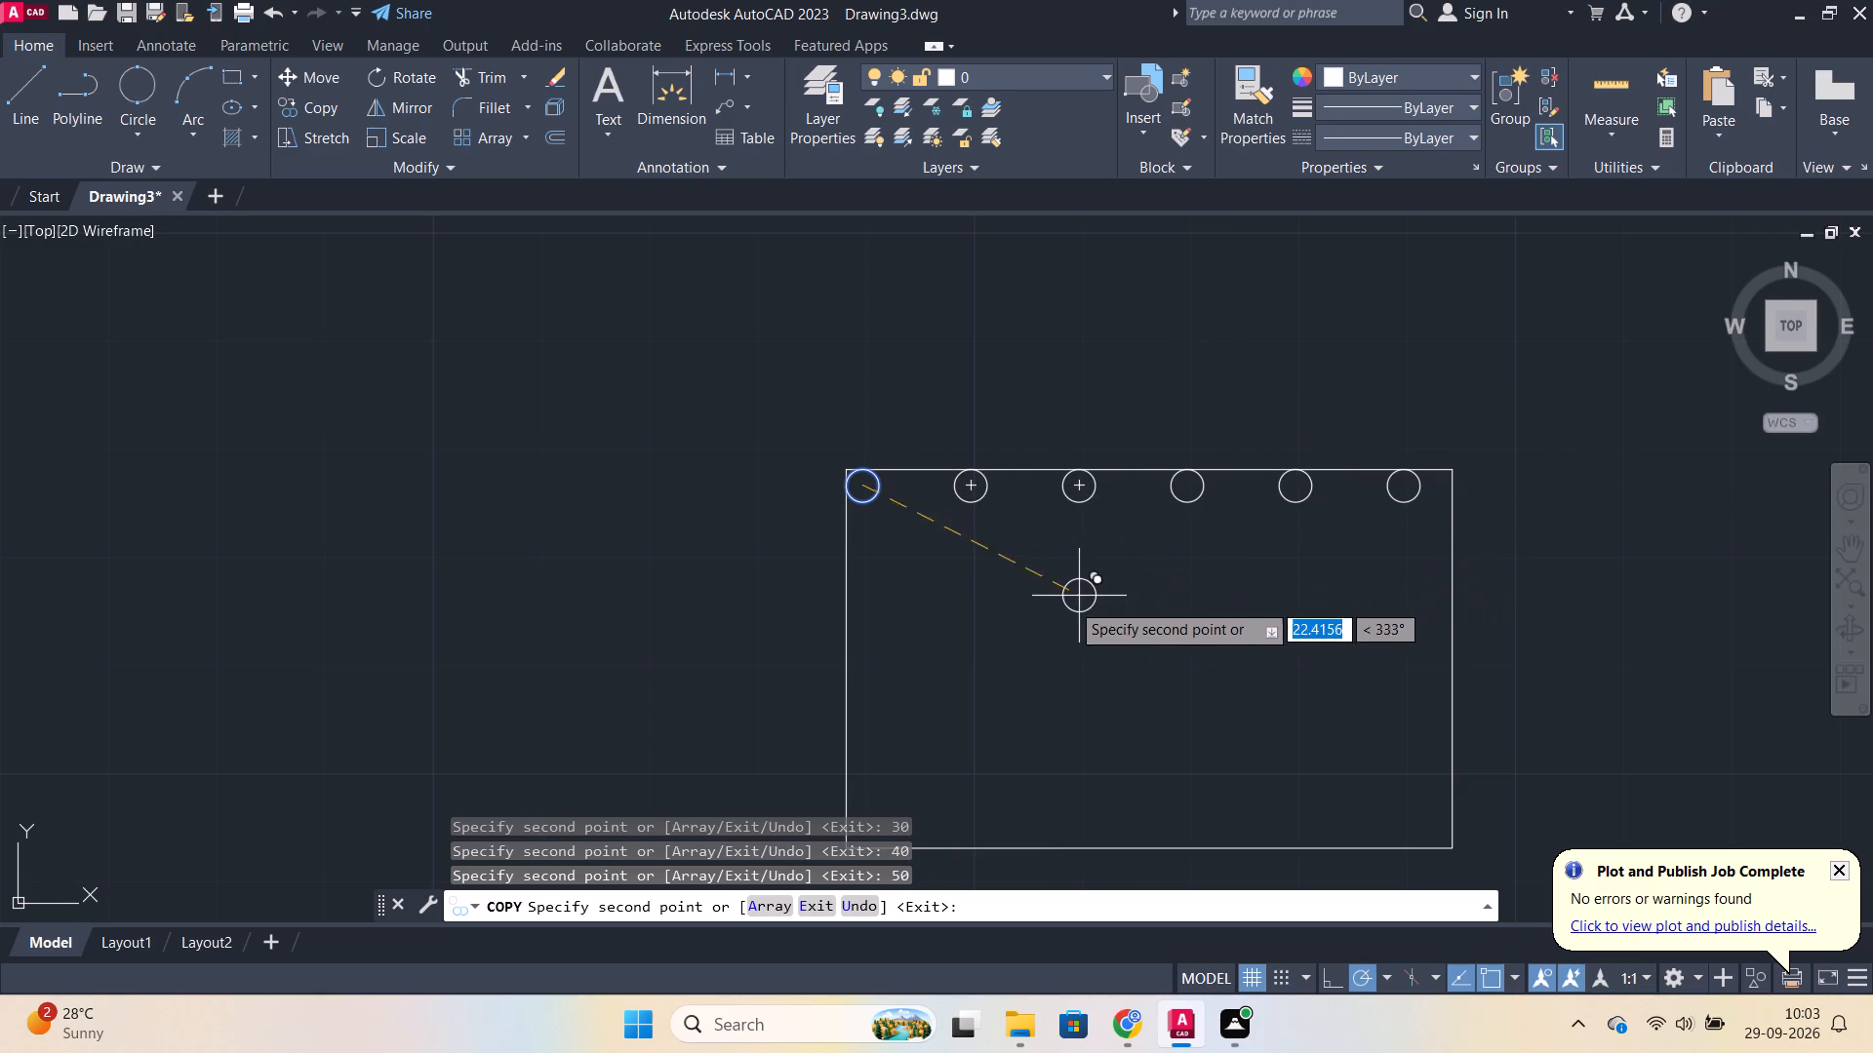
# Place another copy of the corner circle about 32 straight below it, in the rectangle's lower-left corner.
pyautogui.moveTo(1028, 609); pyautogui.dragTo(1062, 544, button='middle')
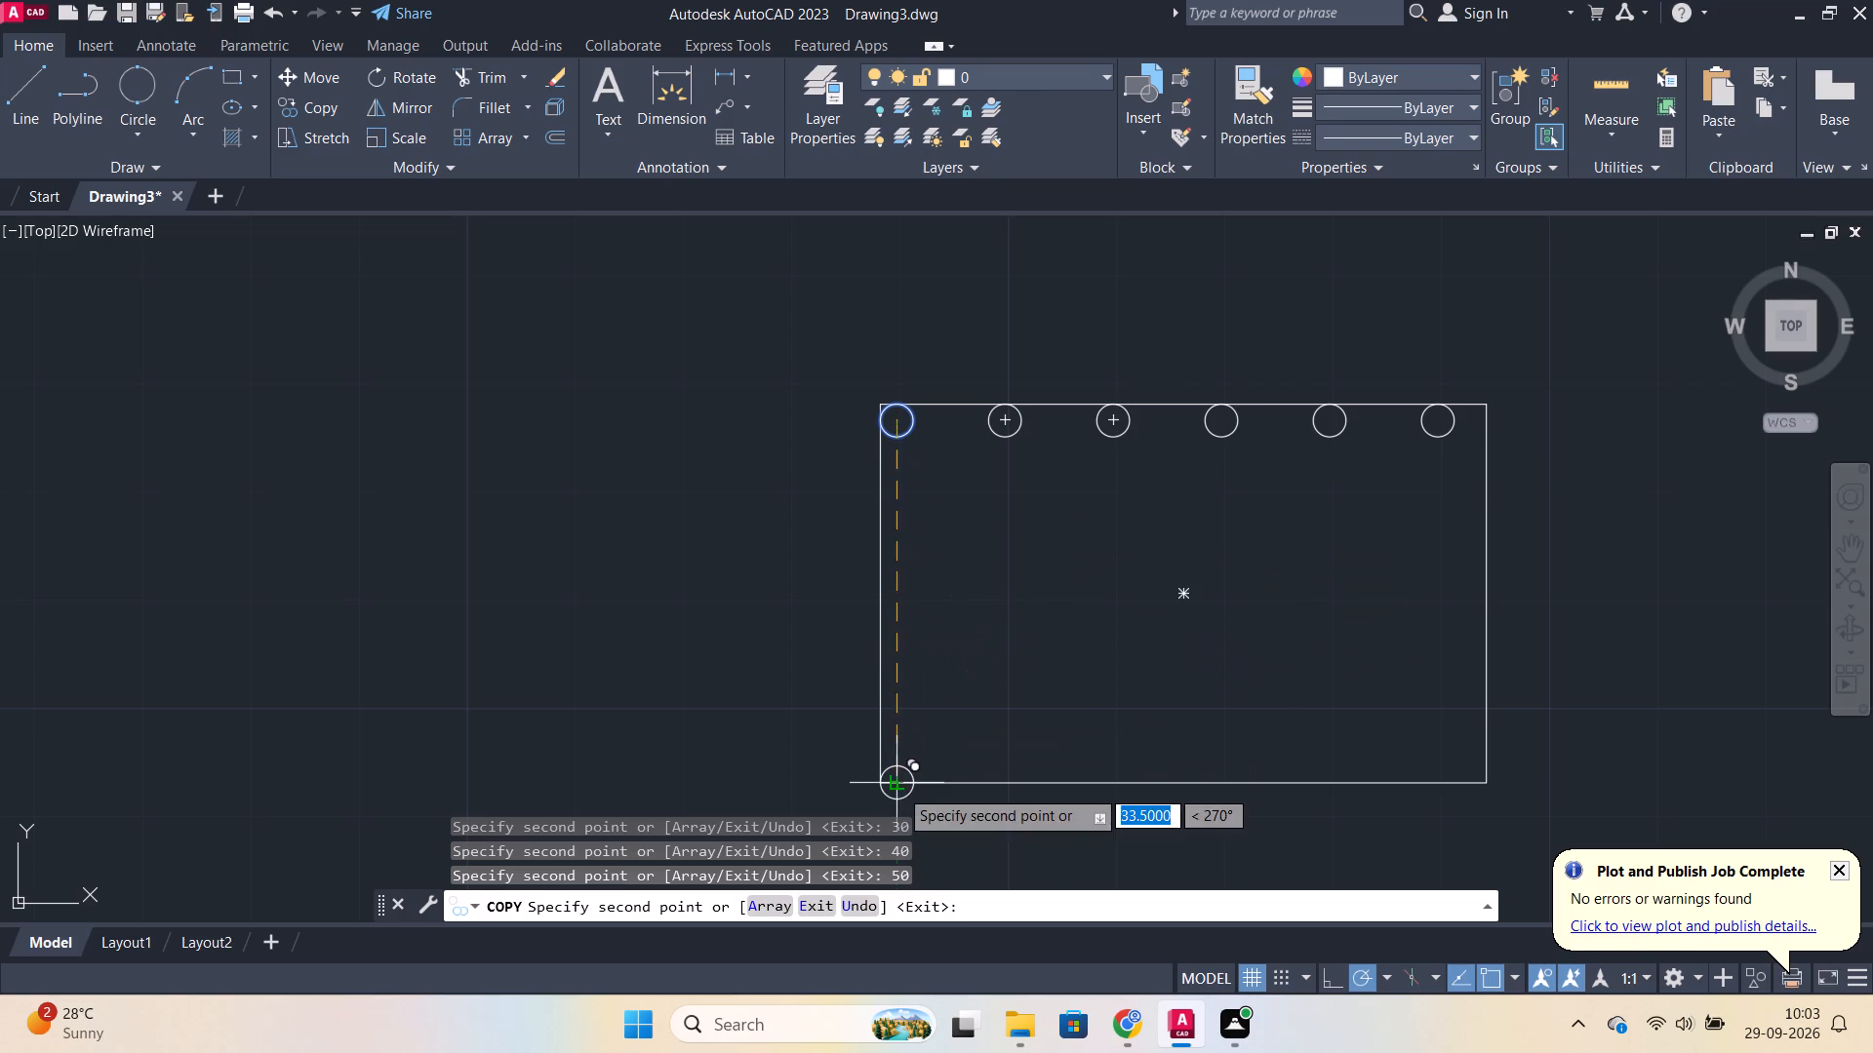
pyautogui.moveTo(1001, 683); pyautogui.dragTo(1028, 547, button='middle')
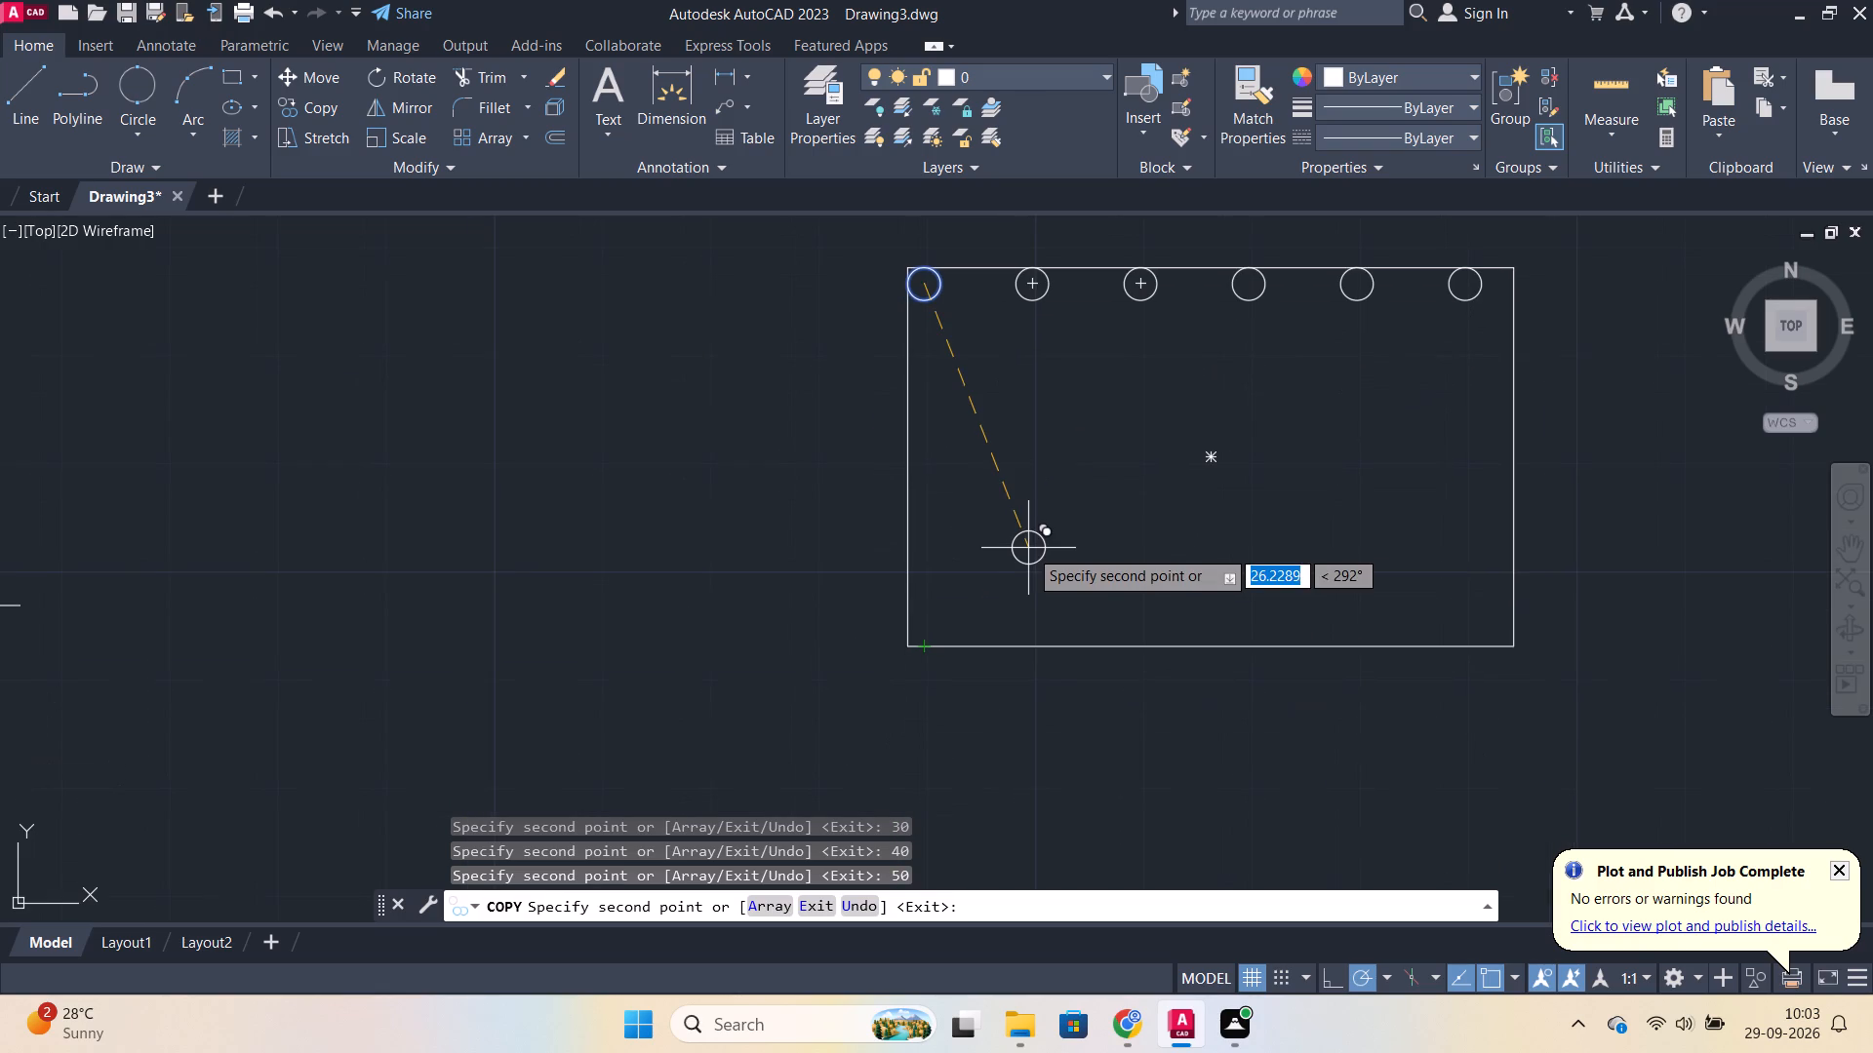
pyautogui.scroll(2, 921, 646)
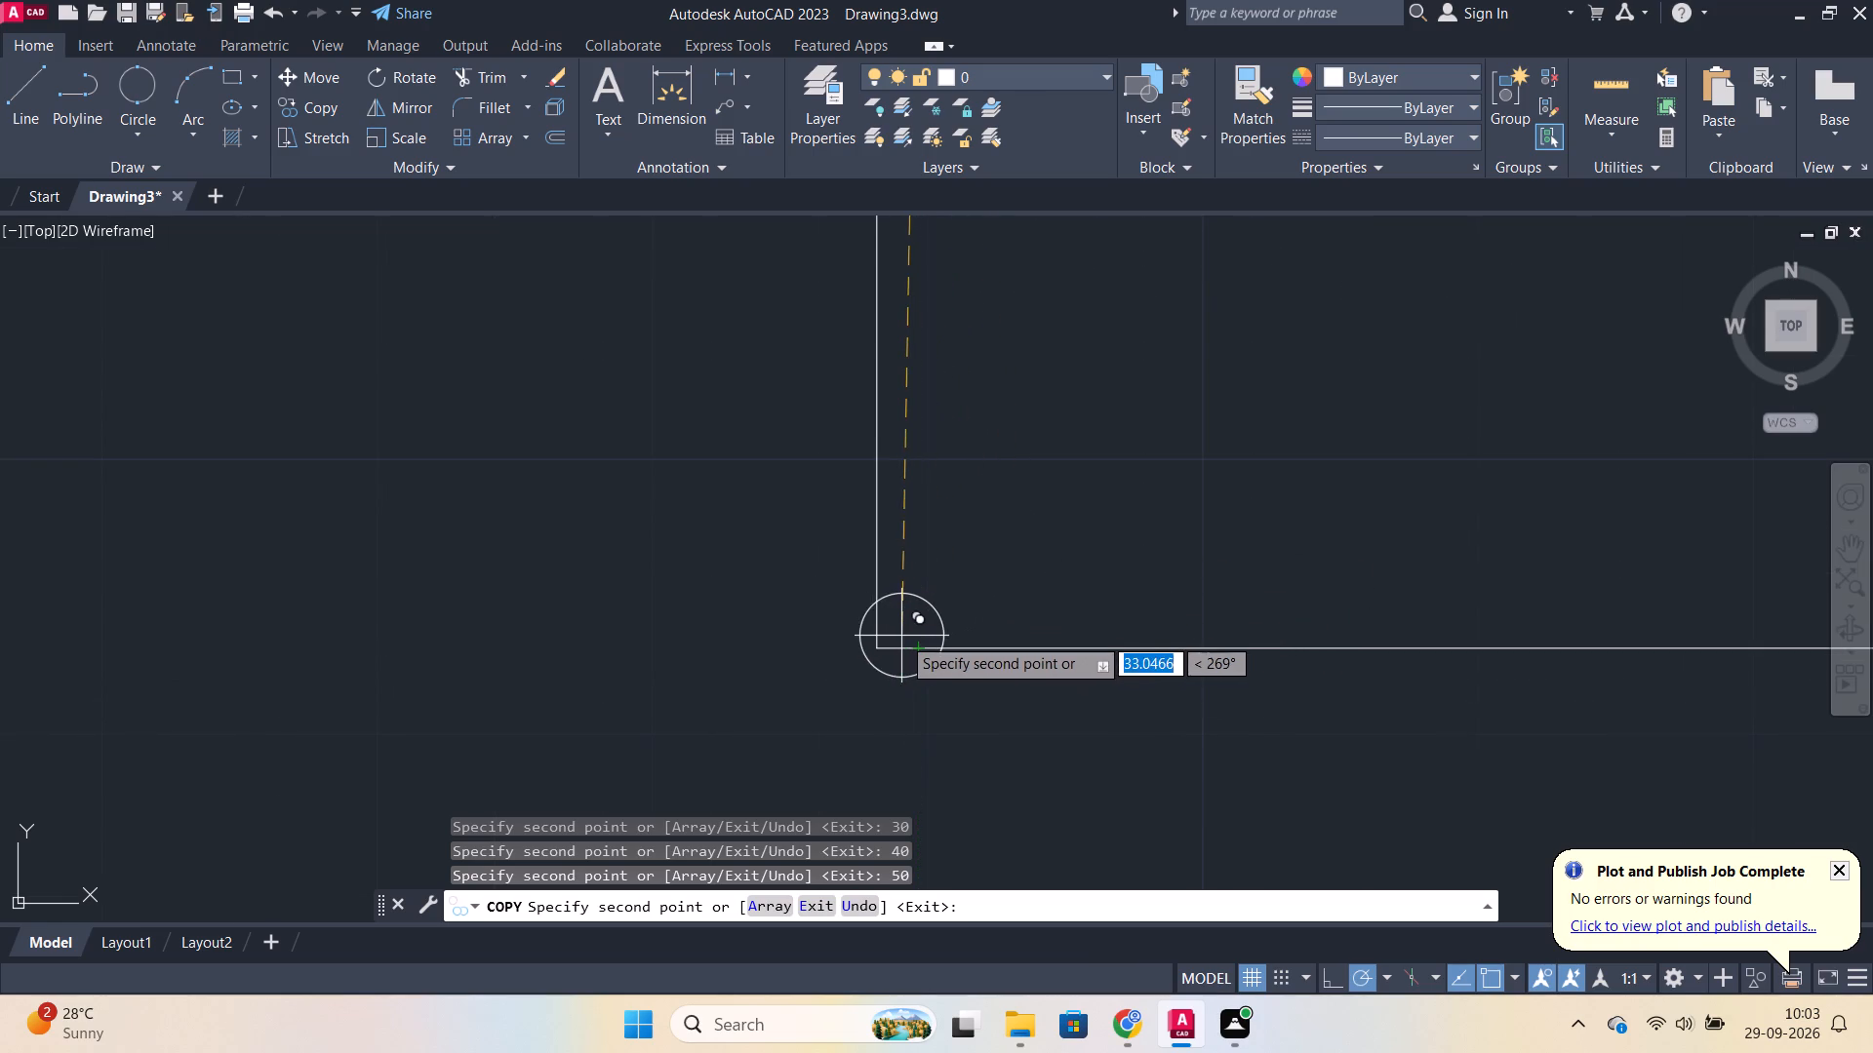
pyautogui.scroll(1, 922, 610)
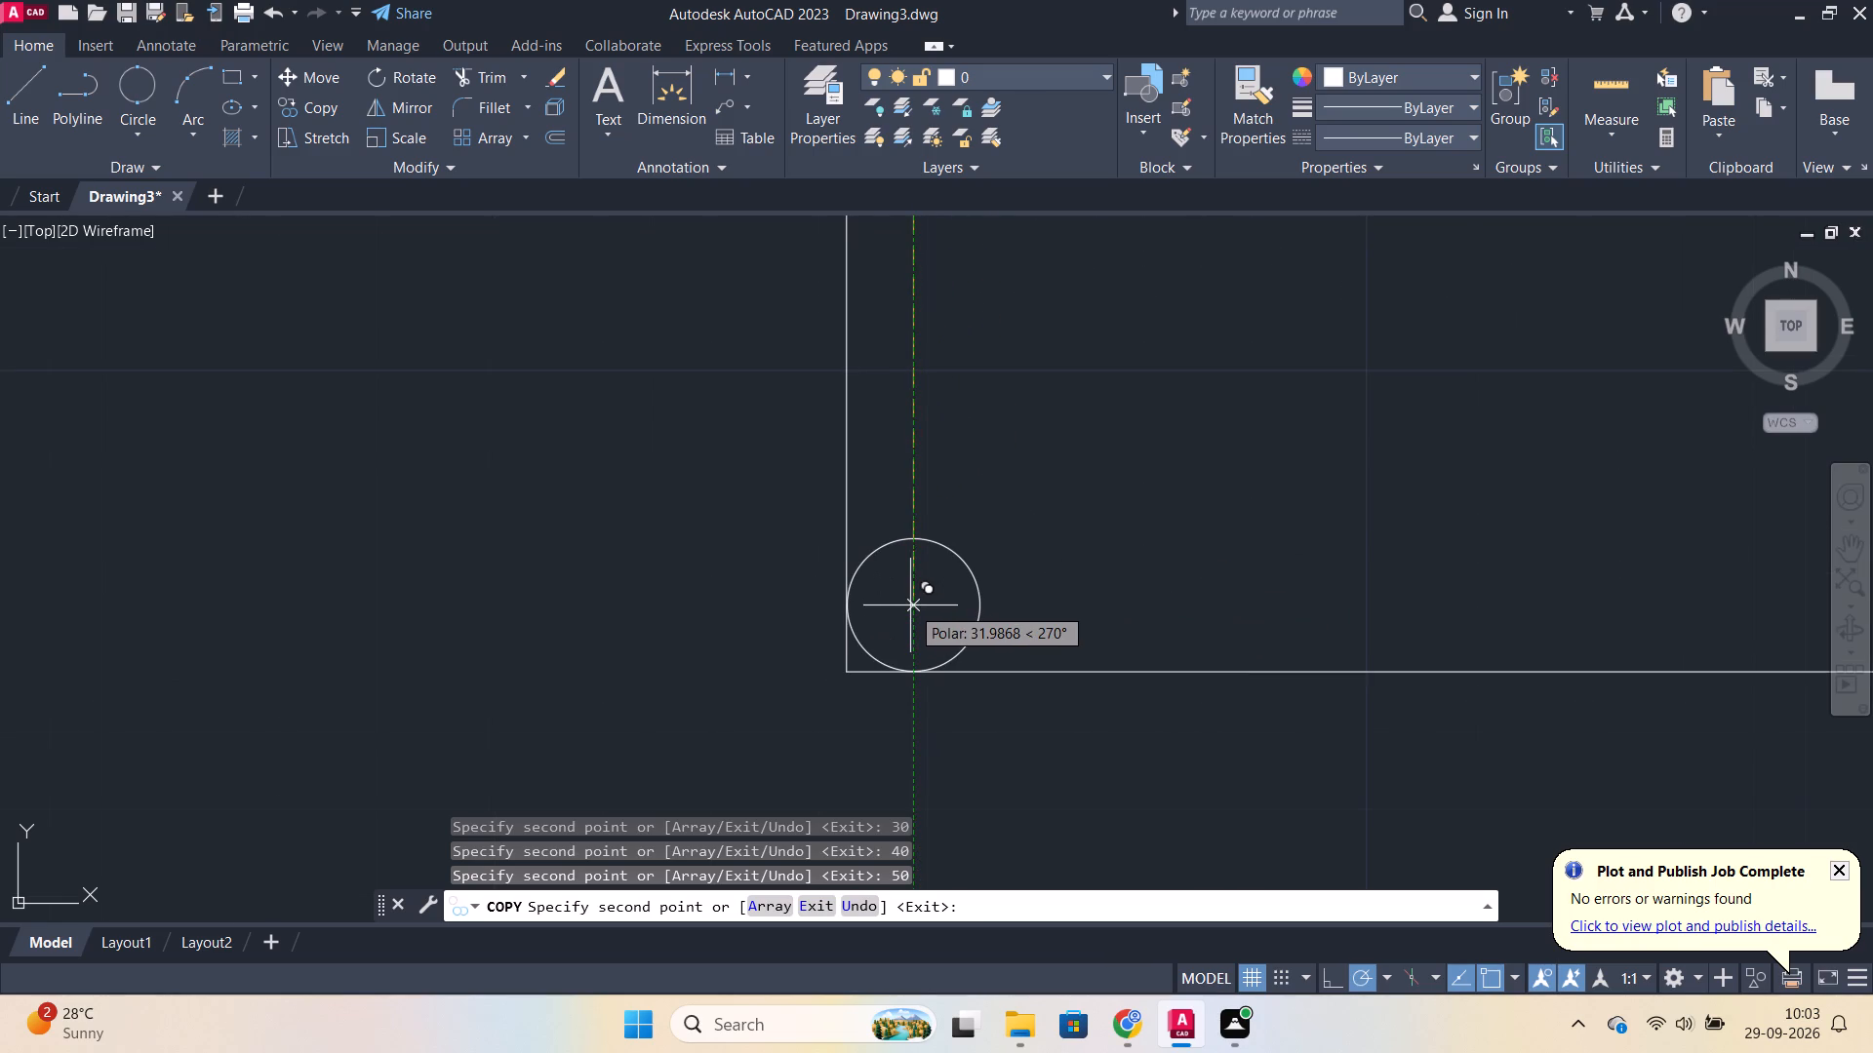
pyautogui.click(915, 599)
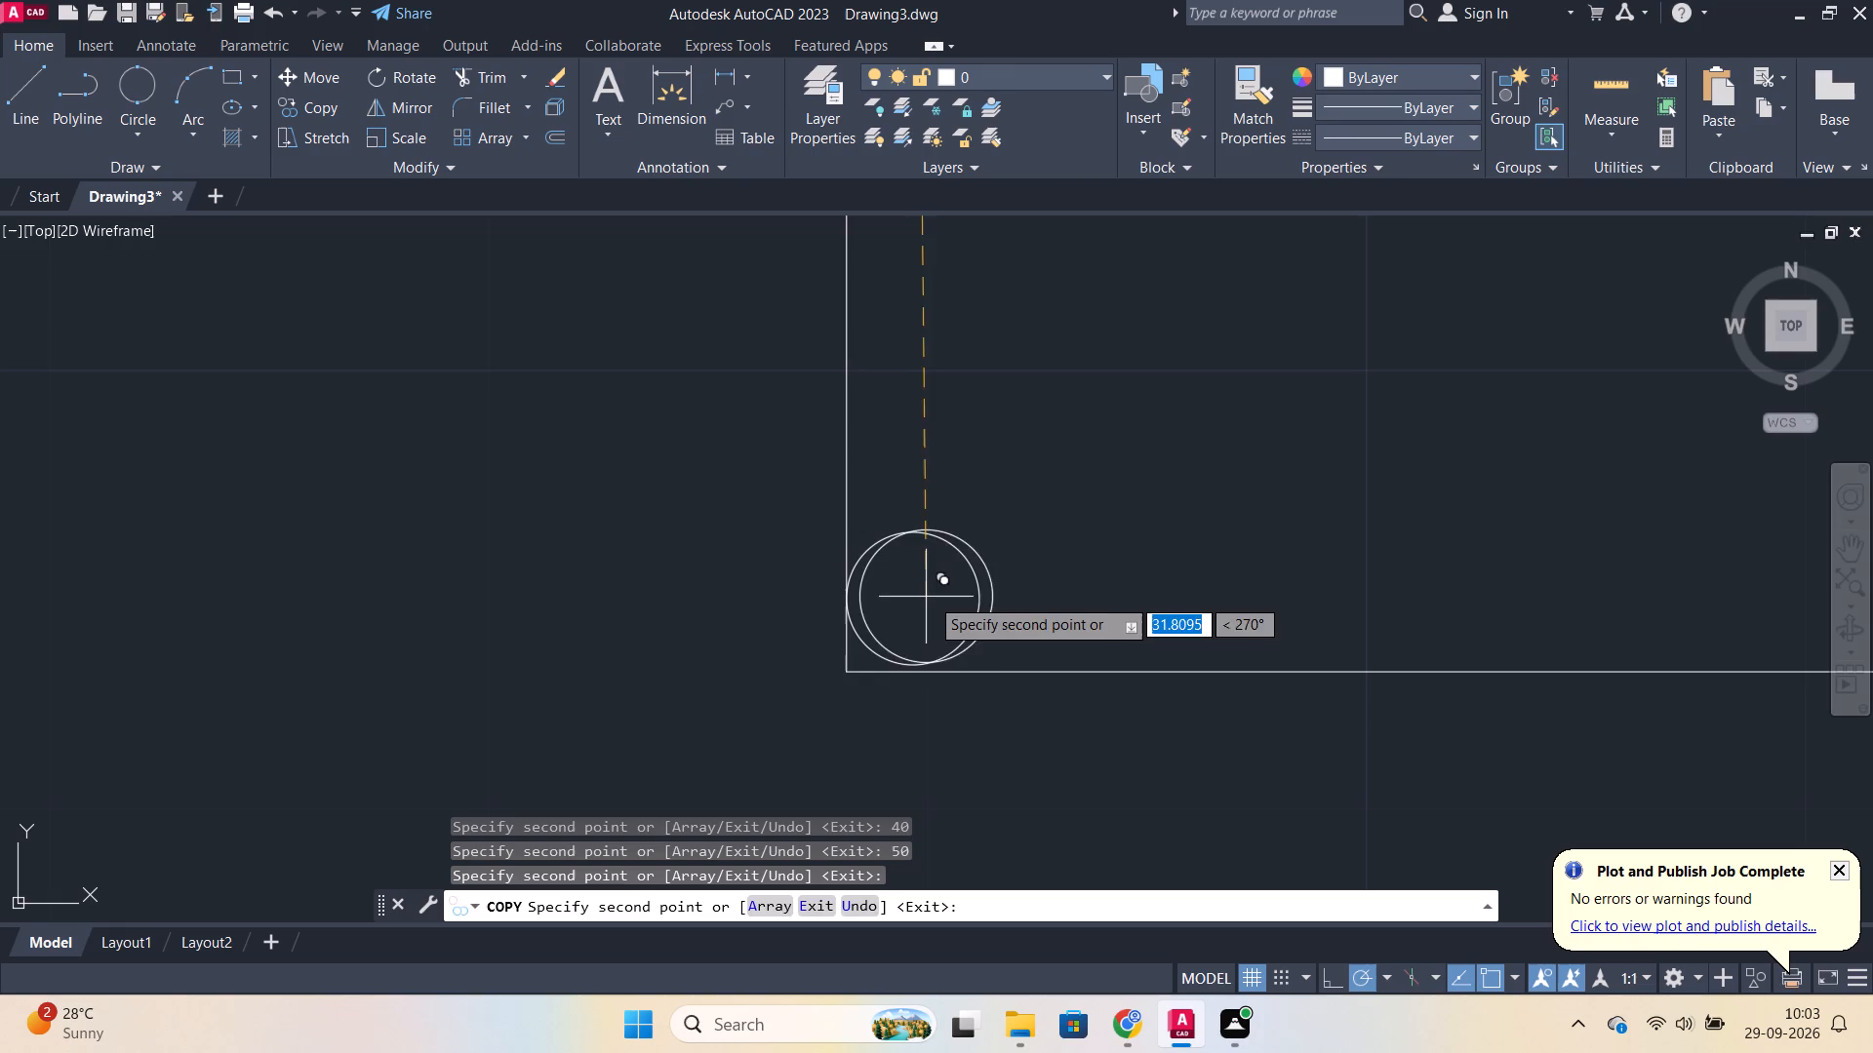
pyautogui.press('Escape')
pyautogui.scroll(2, 995, 582)
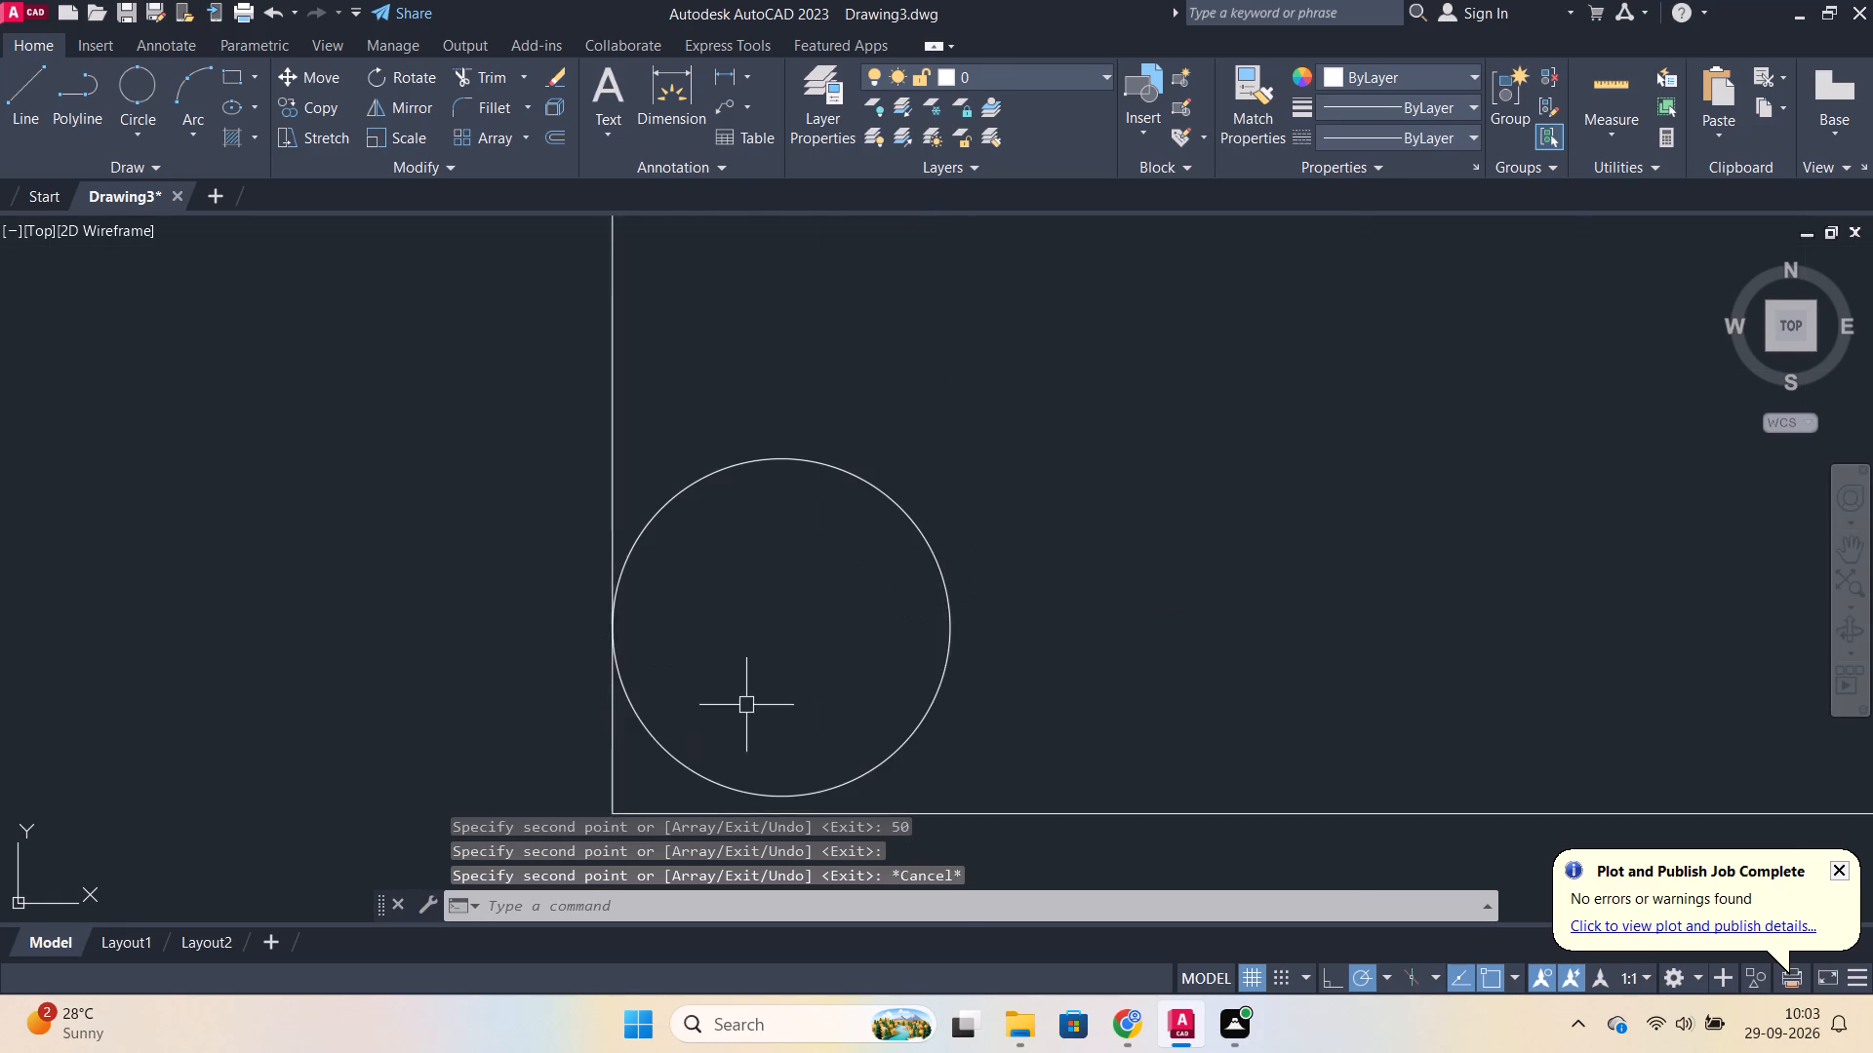
# Move the lower-left circle about 0.16 down by its bottom quadrant onto the rectangle's bottom edge.
pyautogui.scroll(-2, 751, 698)
pyautogui.scroll(2, 728, 697)
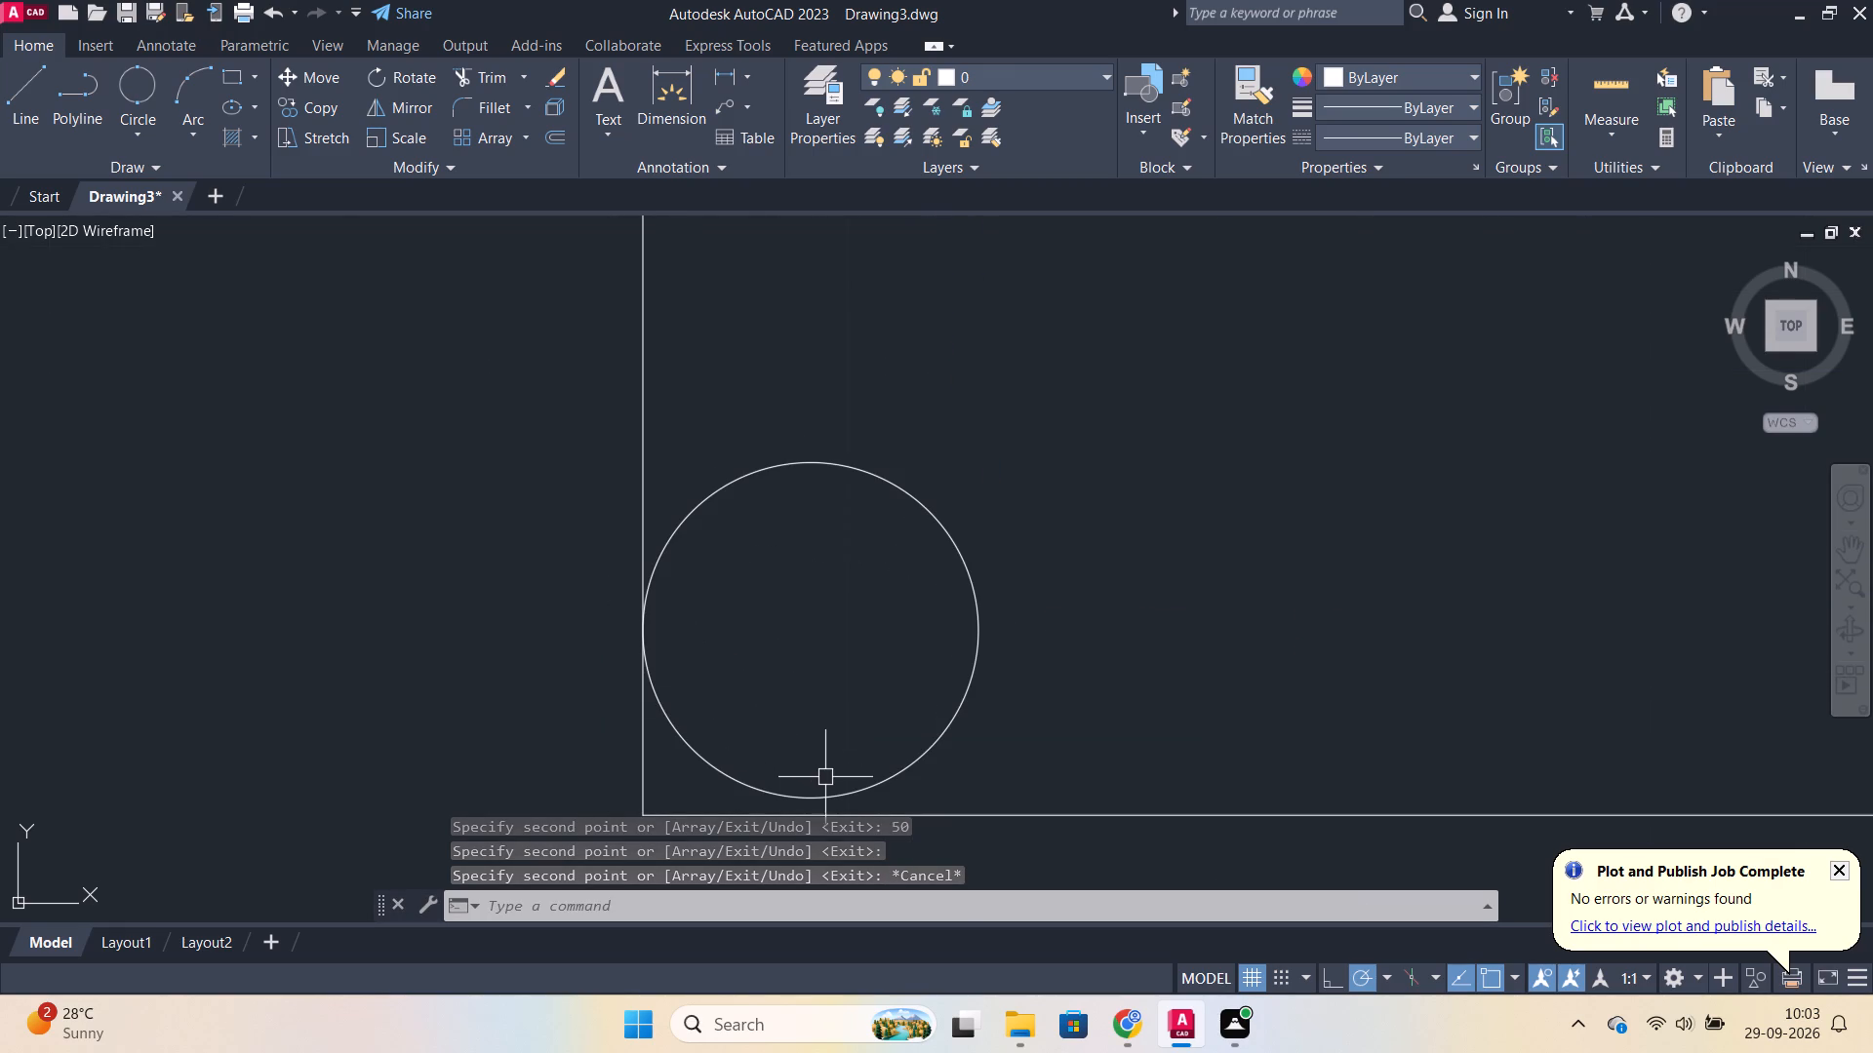
pyautogui.click(855, 790)
pyautogui.scroll(-1, 1081, 733)
pyautogui.moveTo(1088, 710); pyautogui.dragTo(1082, 625, button='middle')
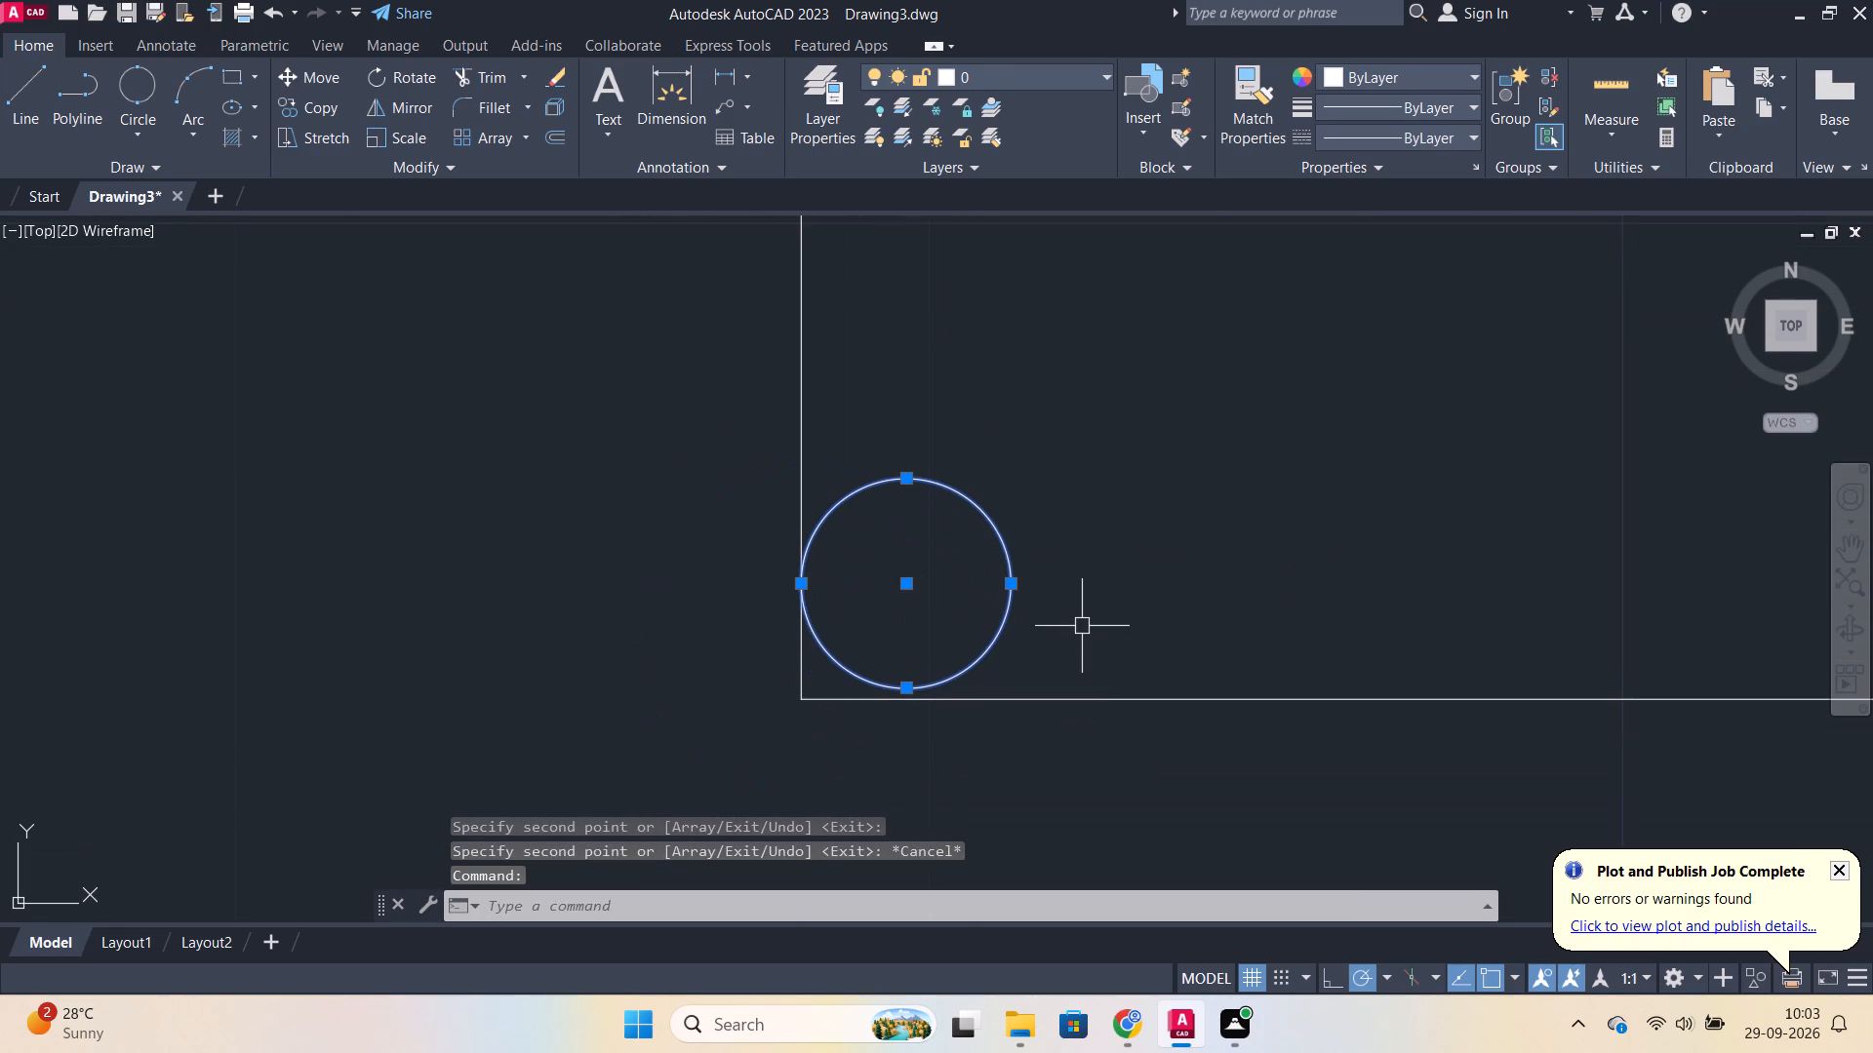
pyautogui.press('m')
pyautogui.press('Return')
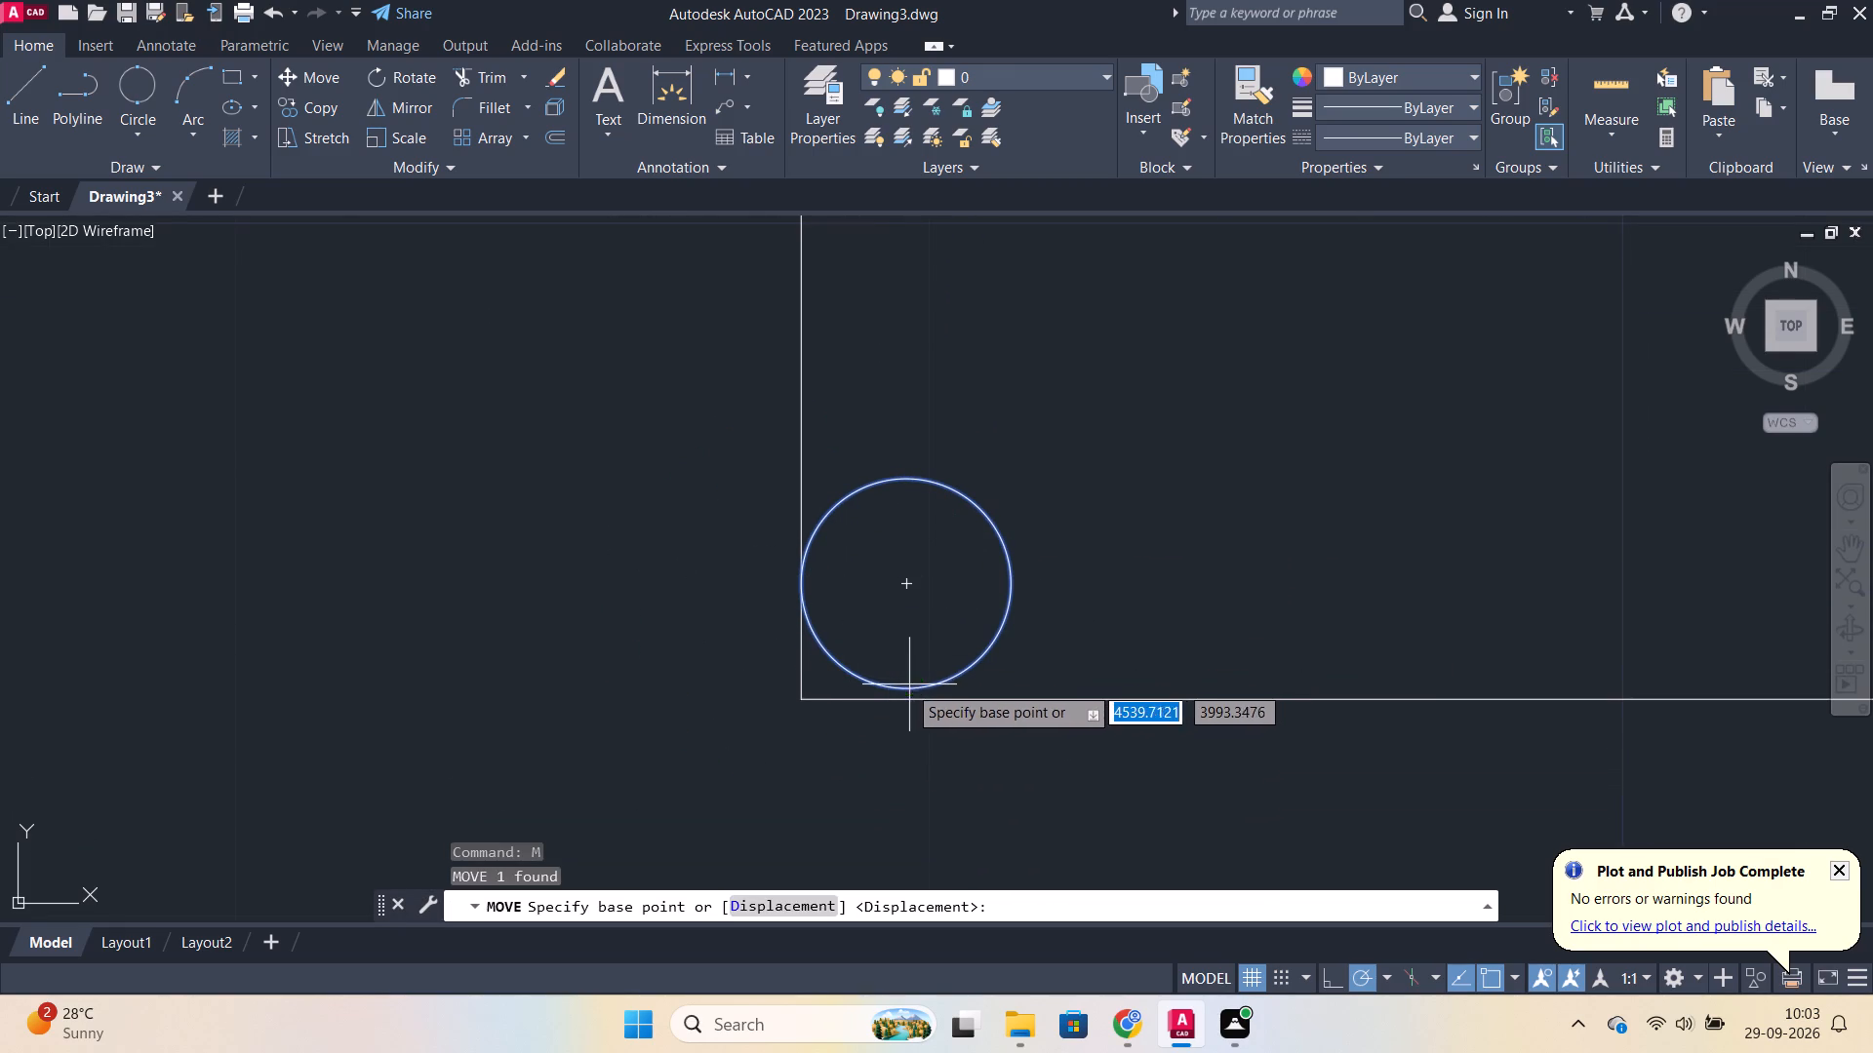
pyautogui.click(904, 685)
pyautogui.scroll(3, 904, 695)
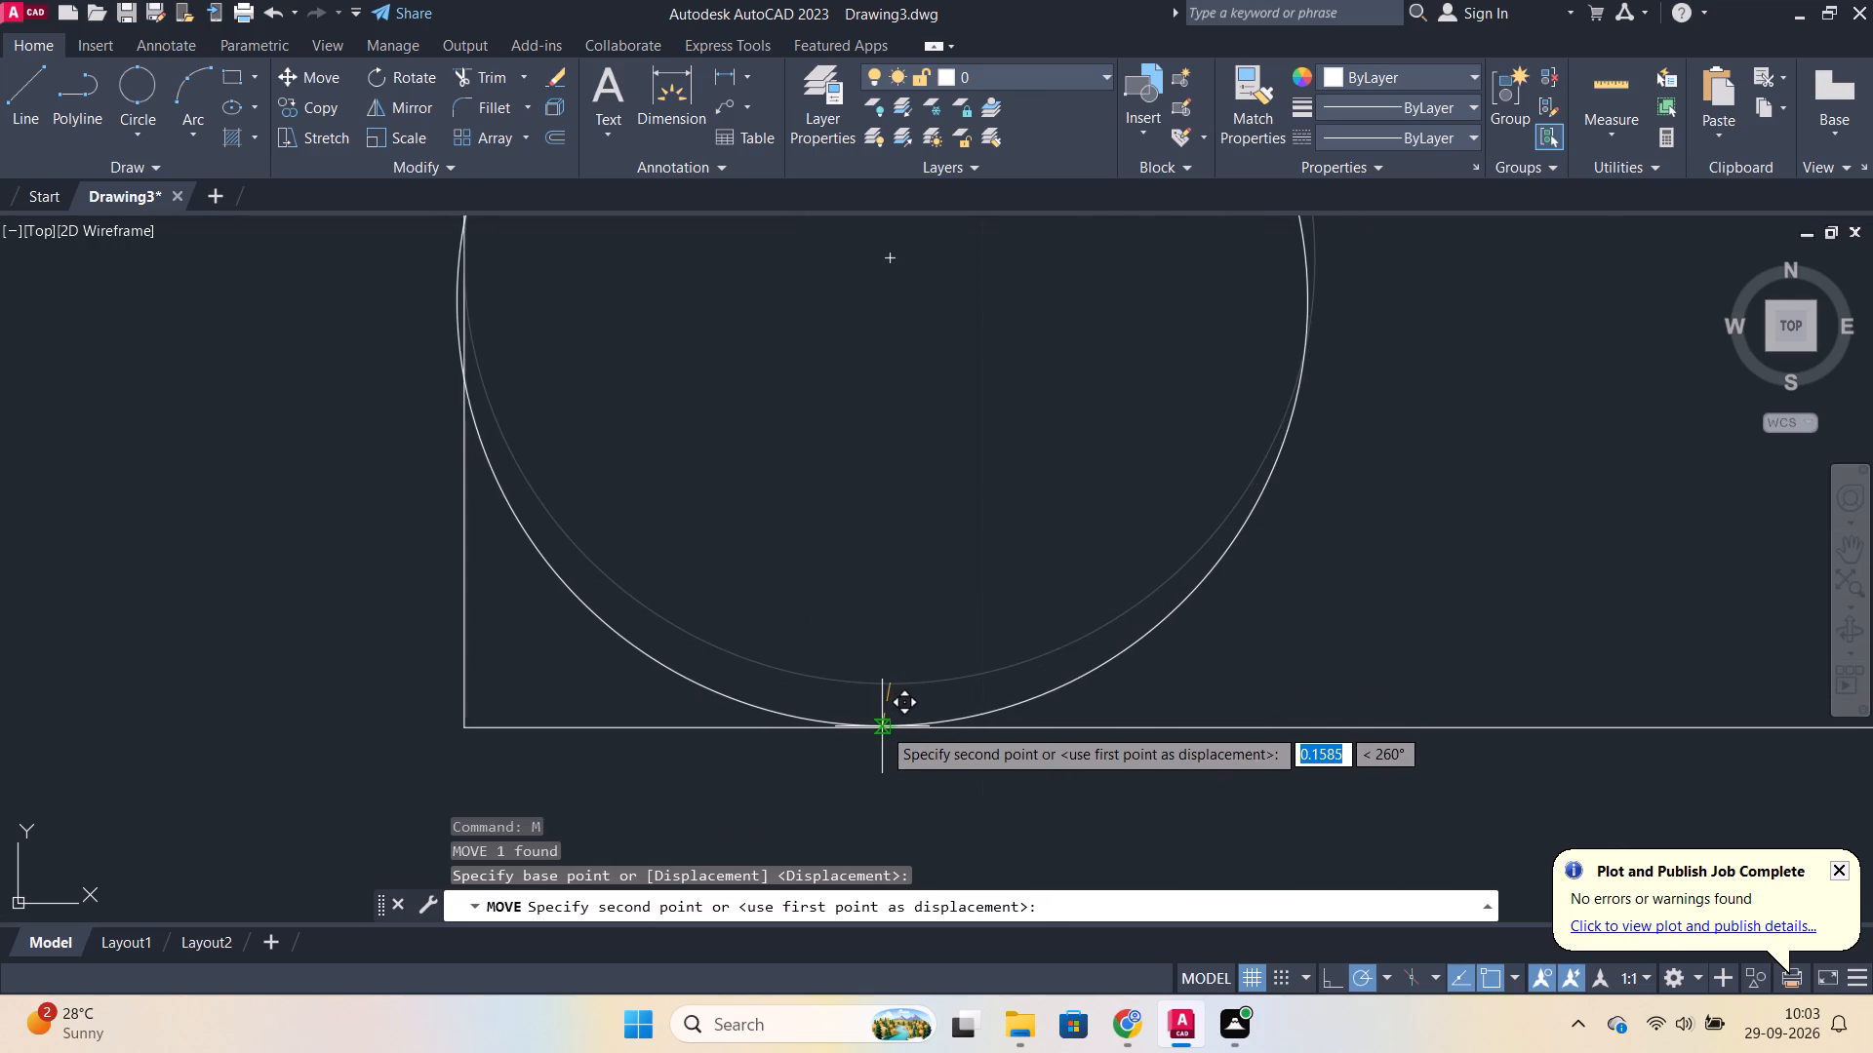
pyautogui.click(889, 727)
# Move the lower-left circle by its left quadrant onto the rectangle's left edge.
pyautogui.scroll(-2, 780, 566)
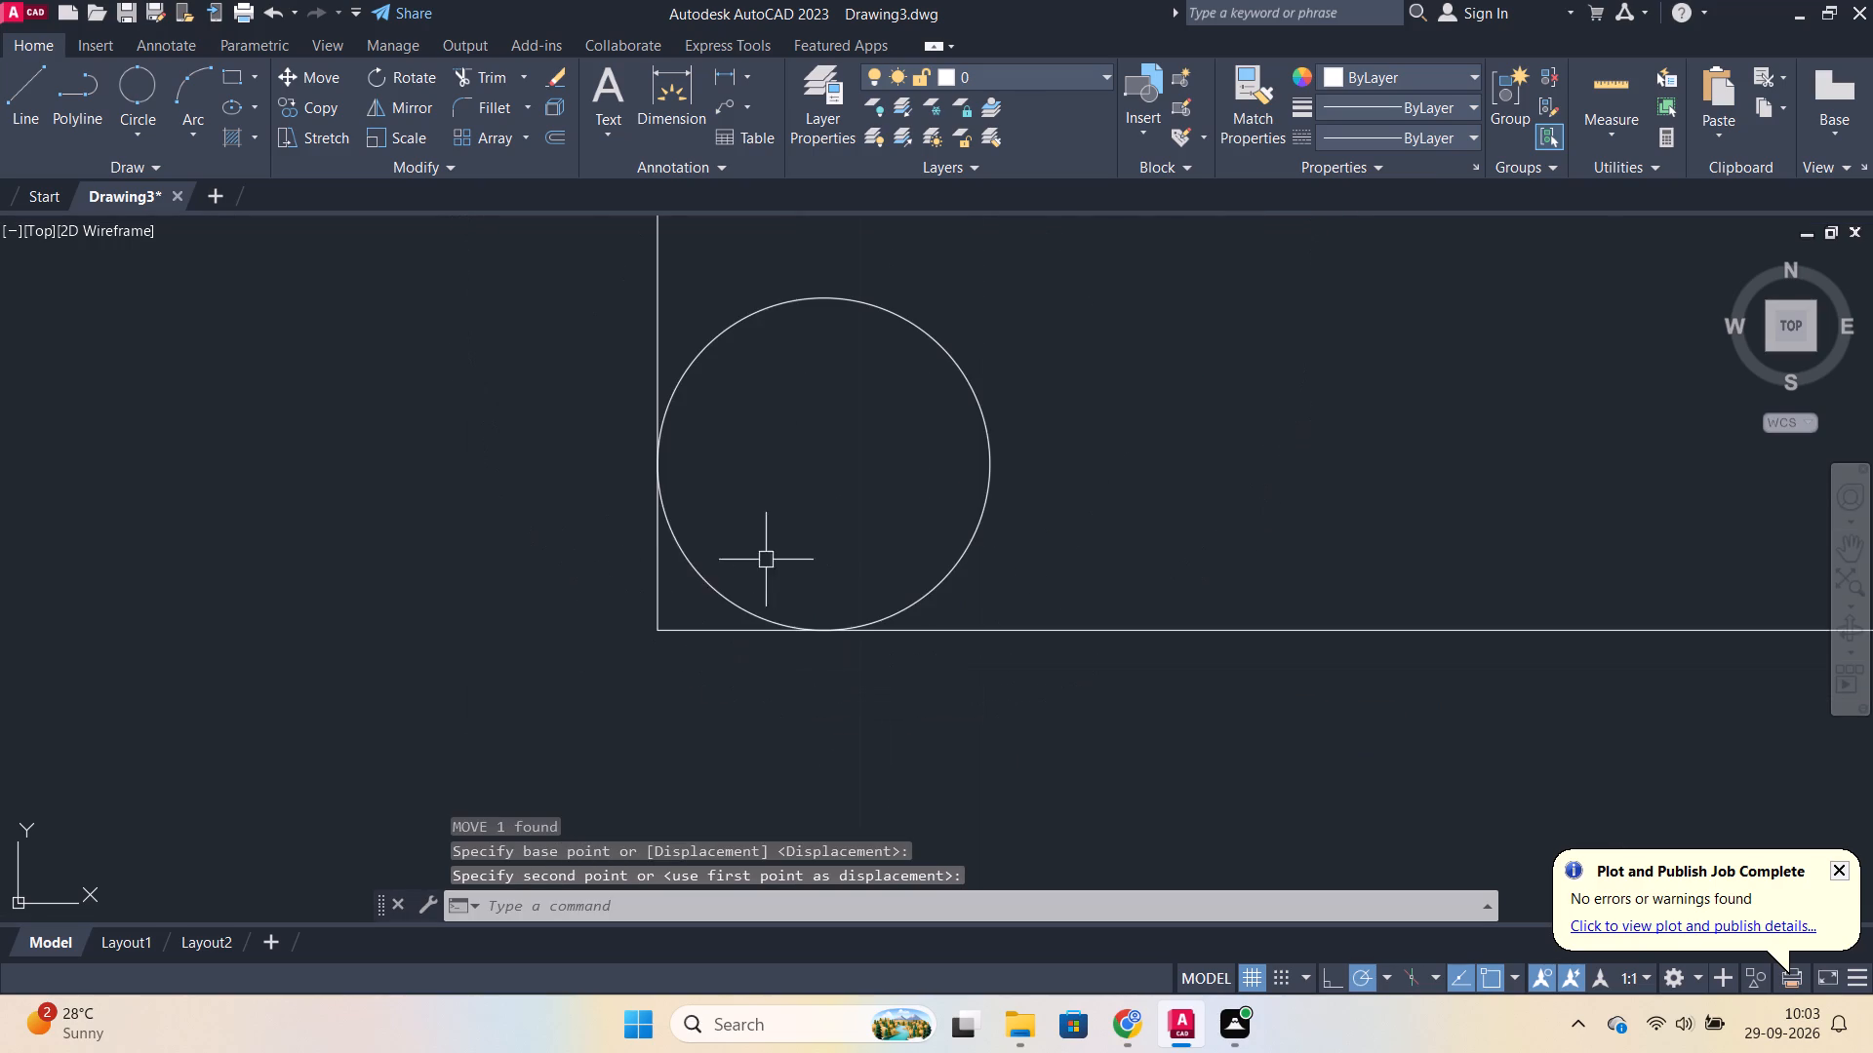
pyautogui.scroll(6, 667, 470)
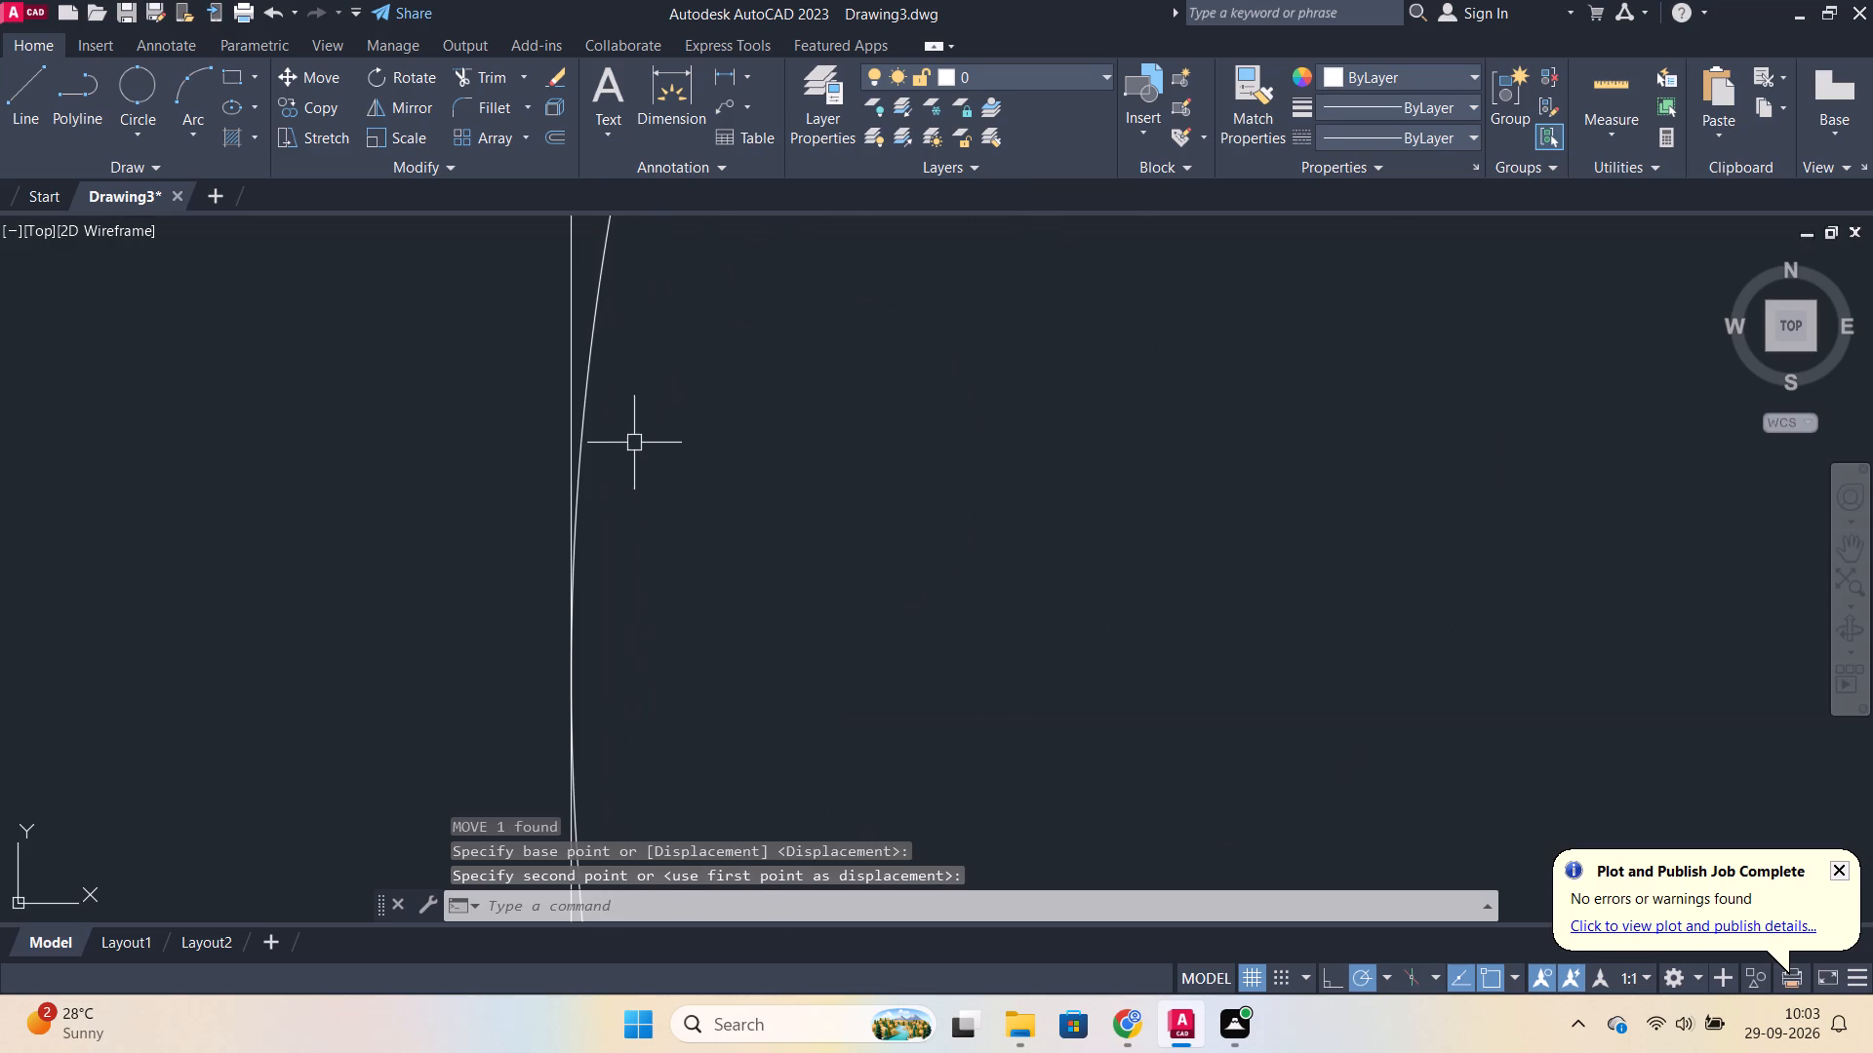
pyautogui.scroll(3, 628, 559)
pyautogui.moveTo(616, 565); pyautogui.dragTo(1145, 366, button='middle')
pyautogui.scroll(-11, 1093, 491)
pyautogui.scroll(-1, 1333, 402)
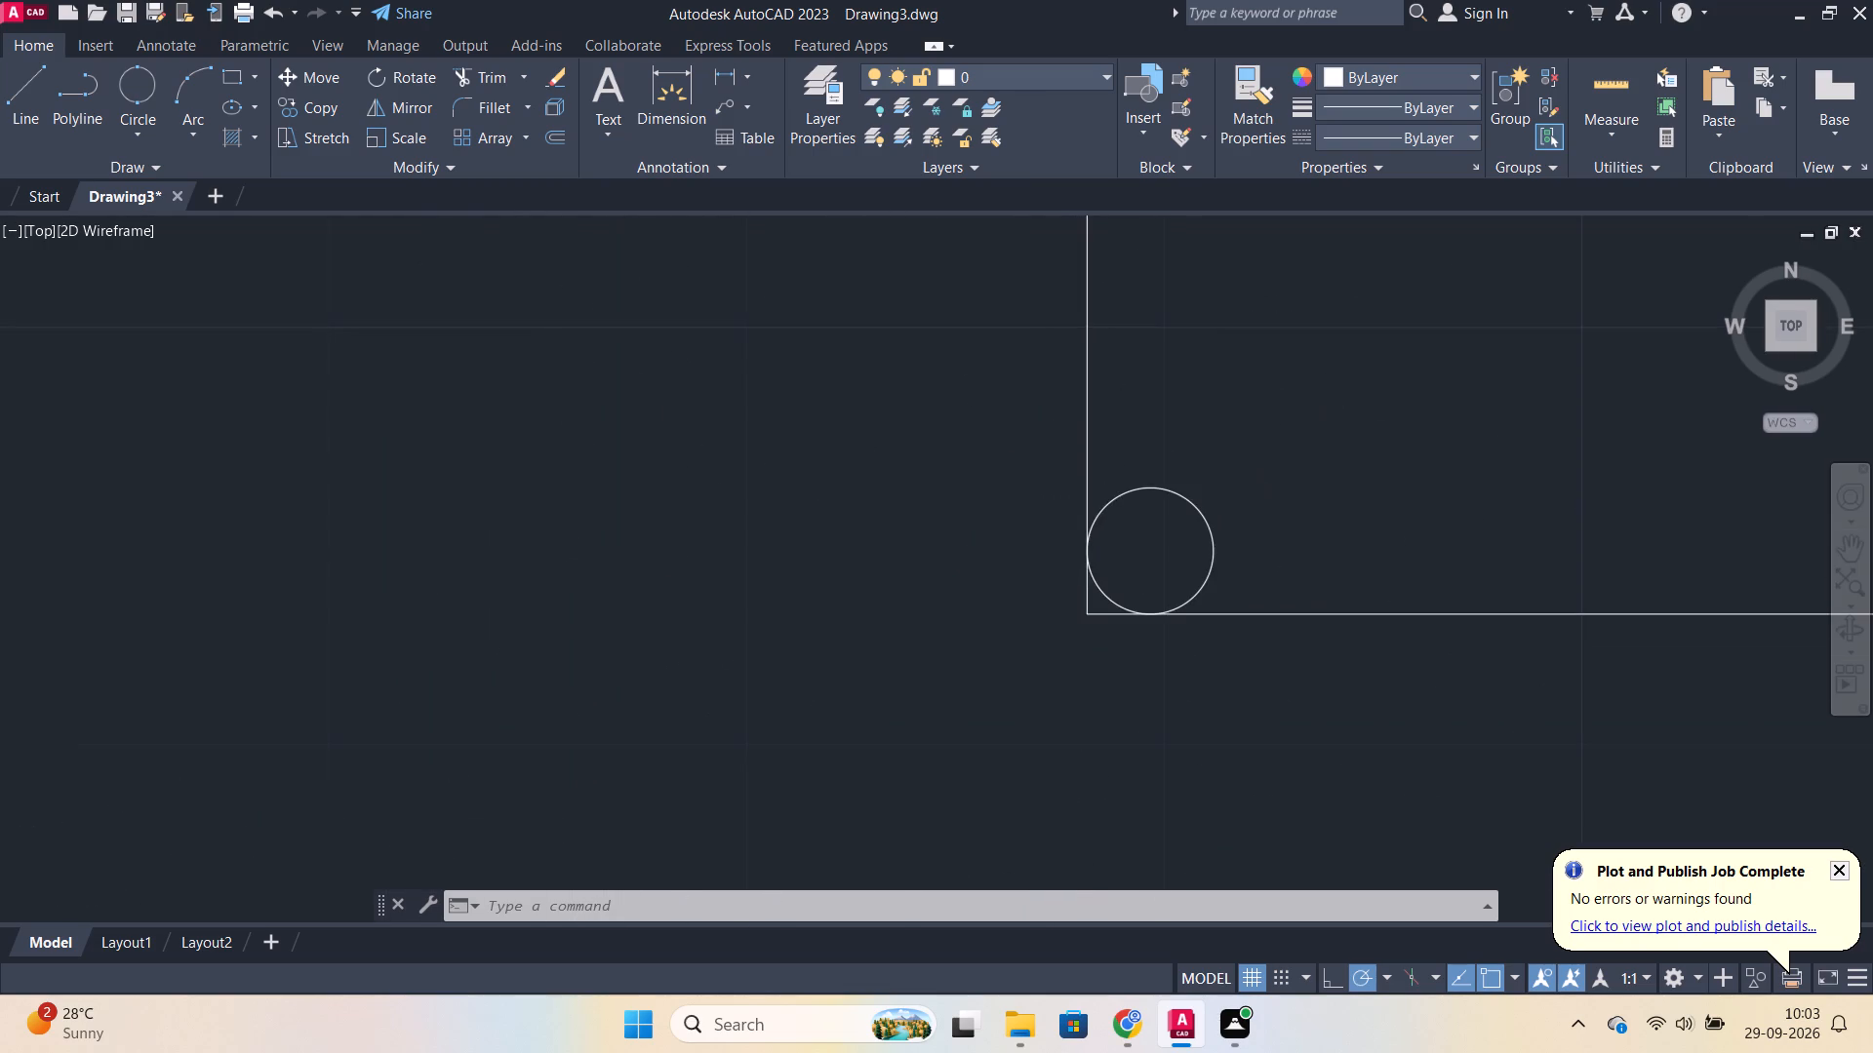
pyautogui.moveTo(1348, 398); pyautogui.dragTo(840, 522, button='middle')
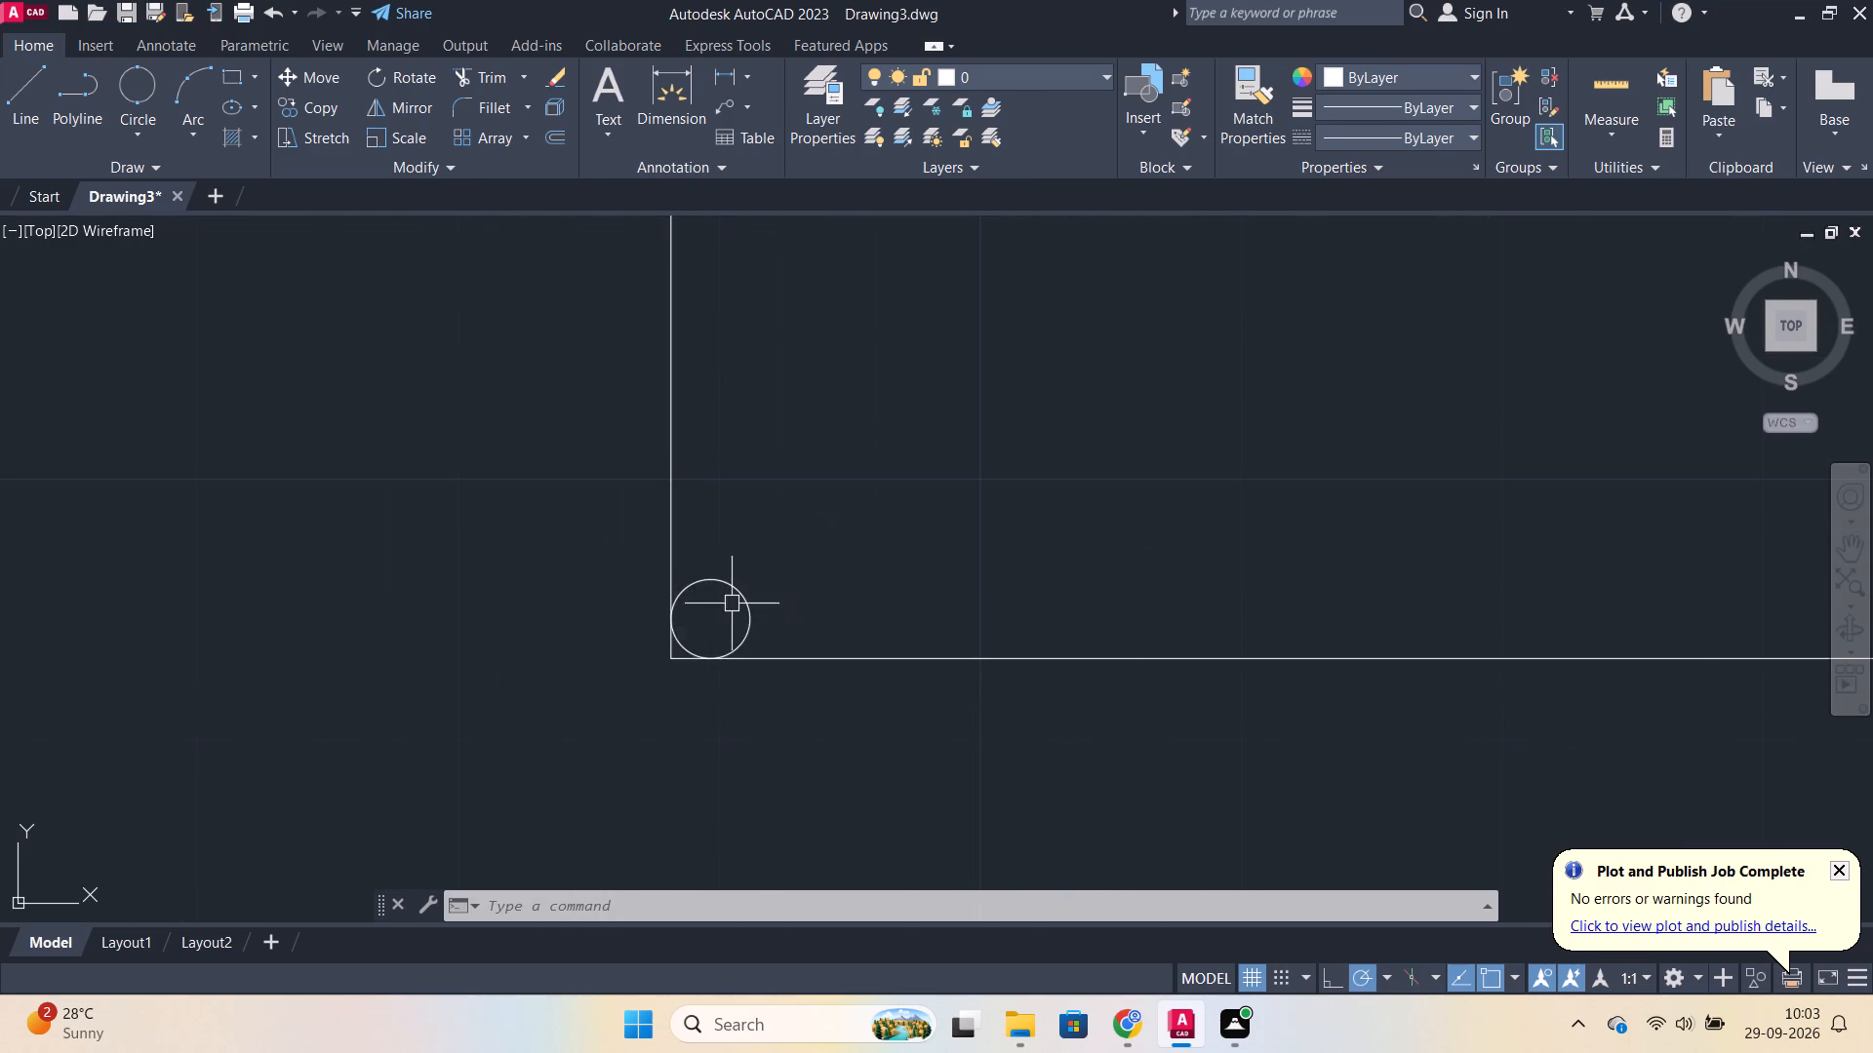
pyautogui.click(745, 596)
pyautogui.press('m')
pyautogui.press('Return')
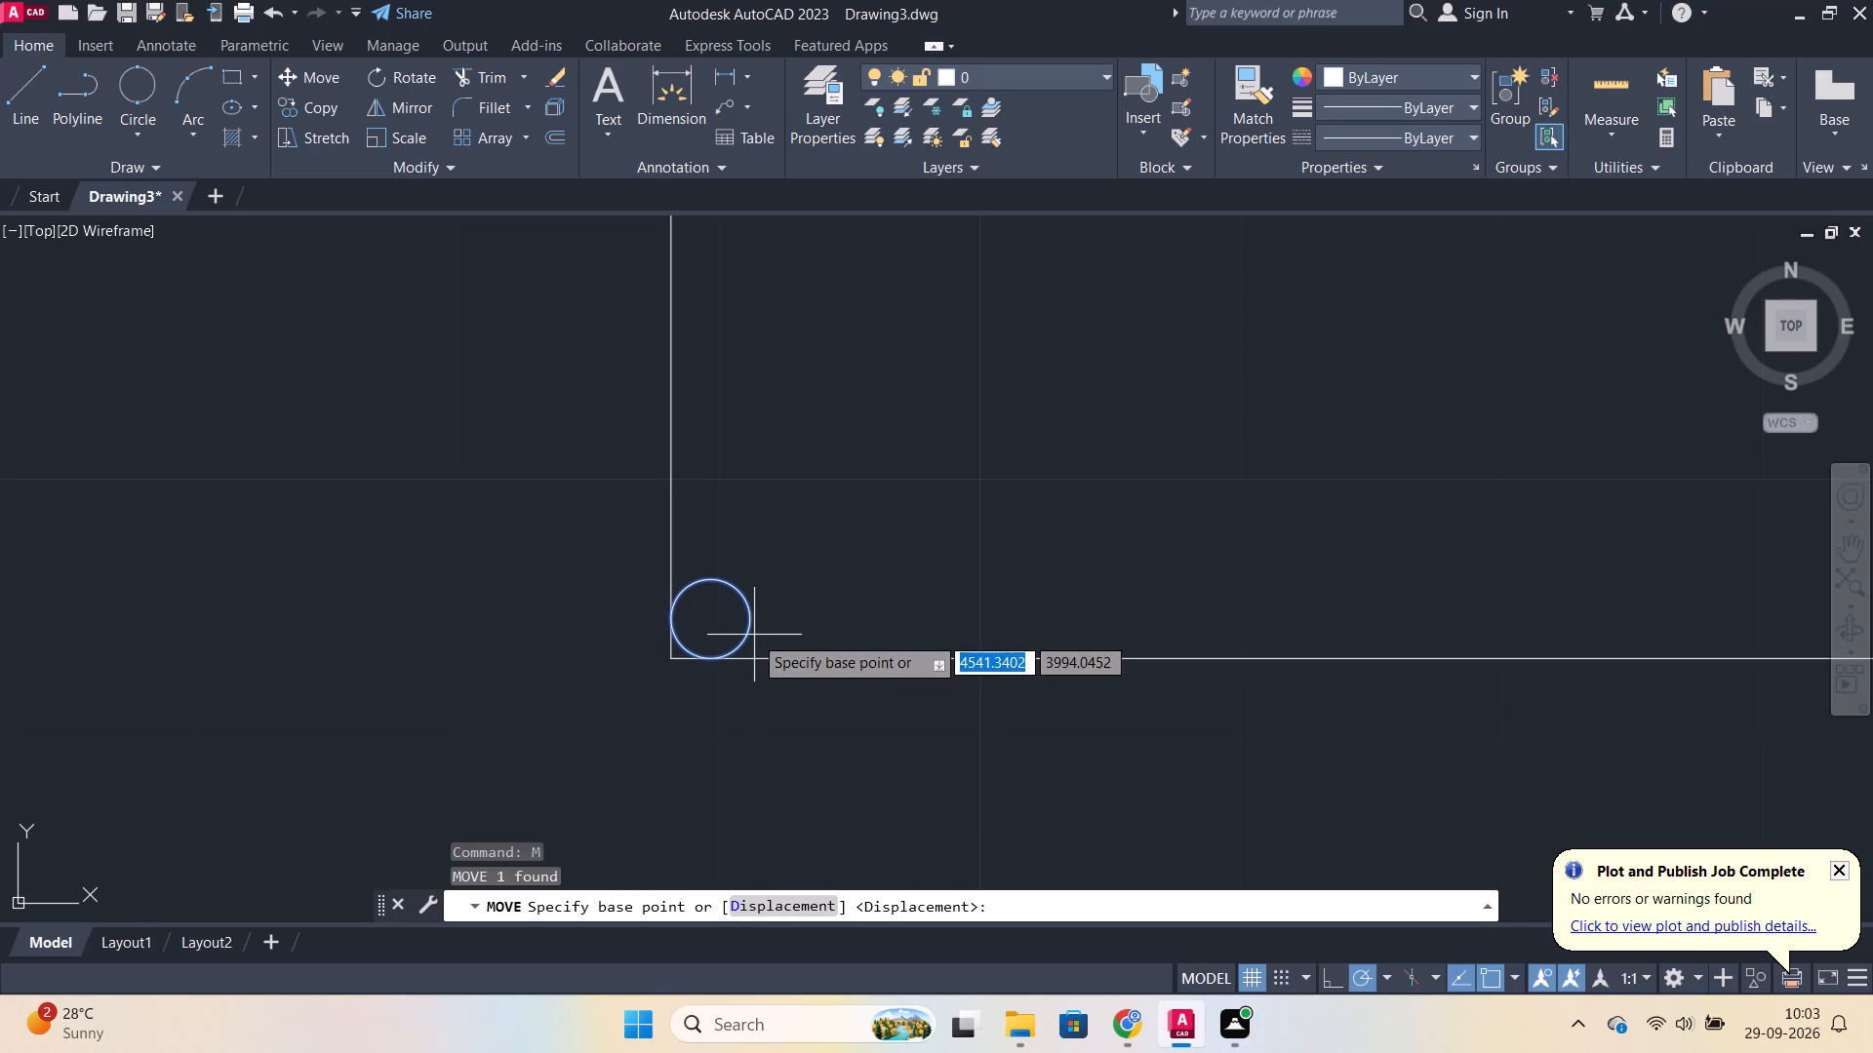
pyautogui.scroll(2, 670, 608)
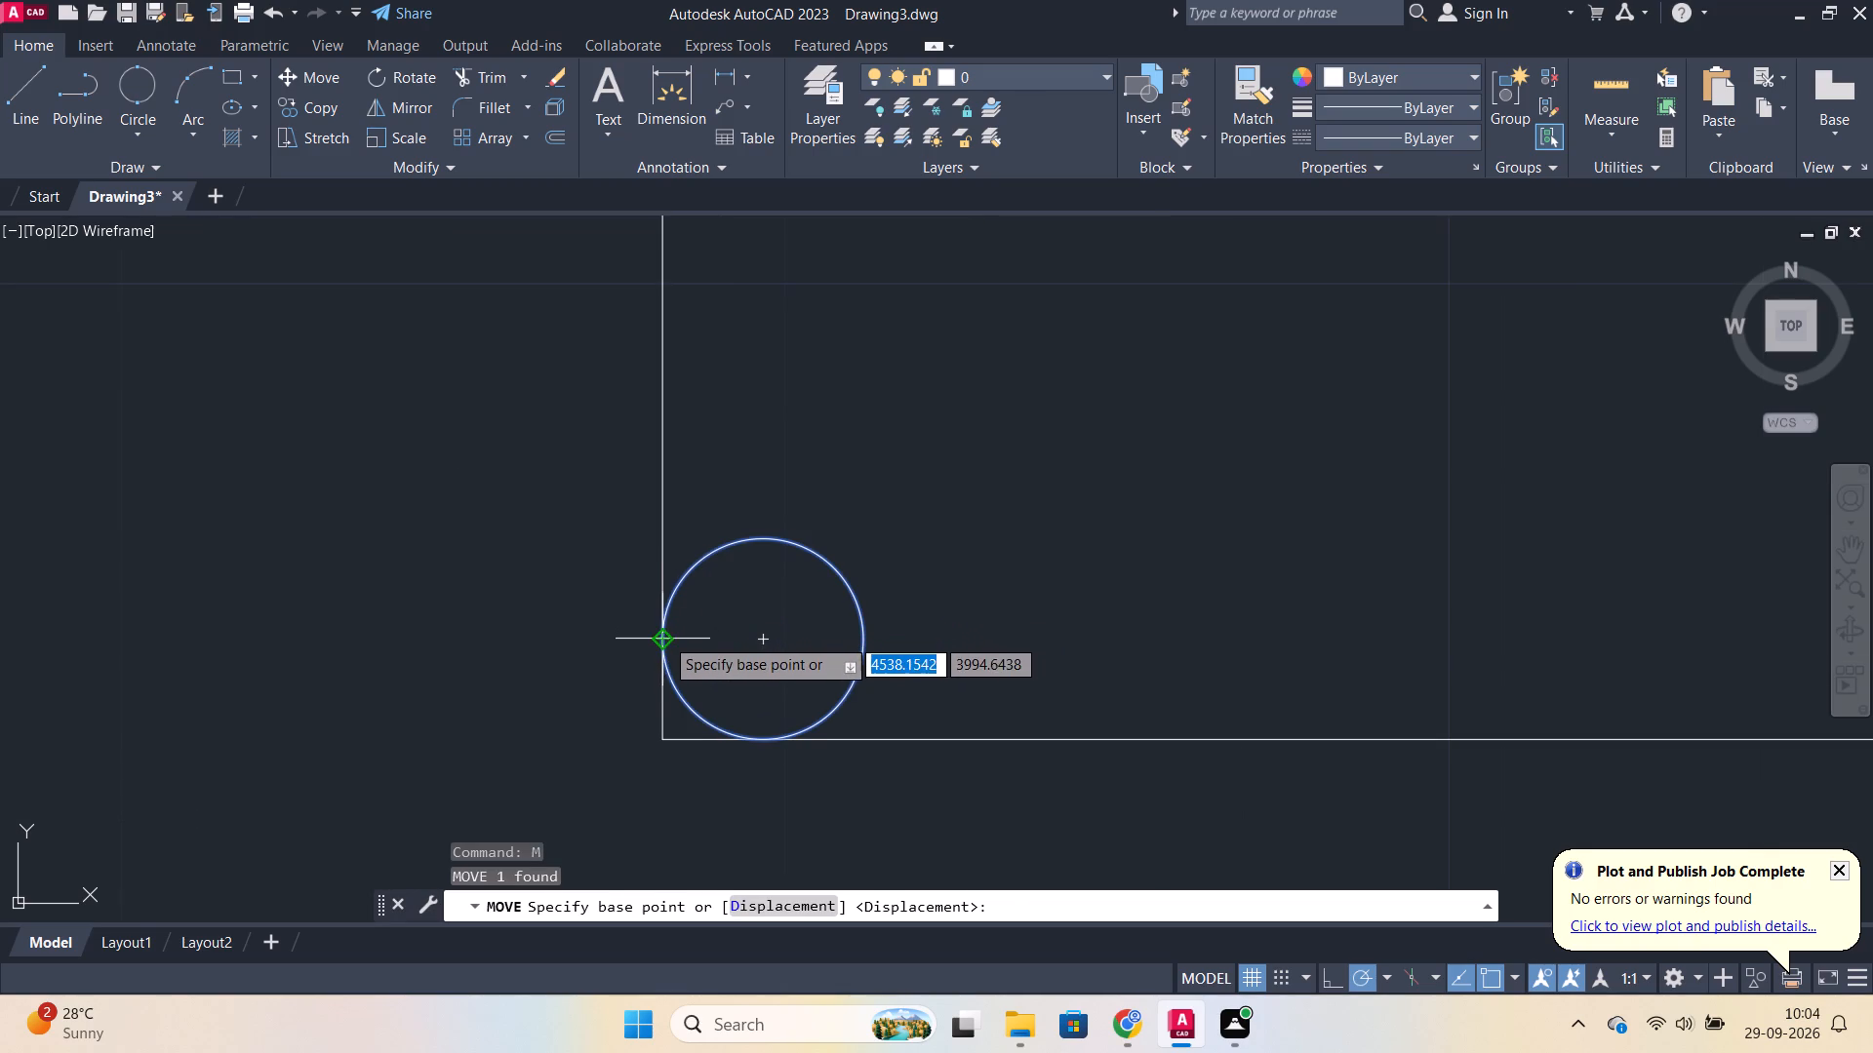
pyautogui.click(664, 637)
pyautogui.scroll(3, 663, 633)
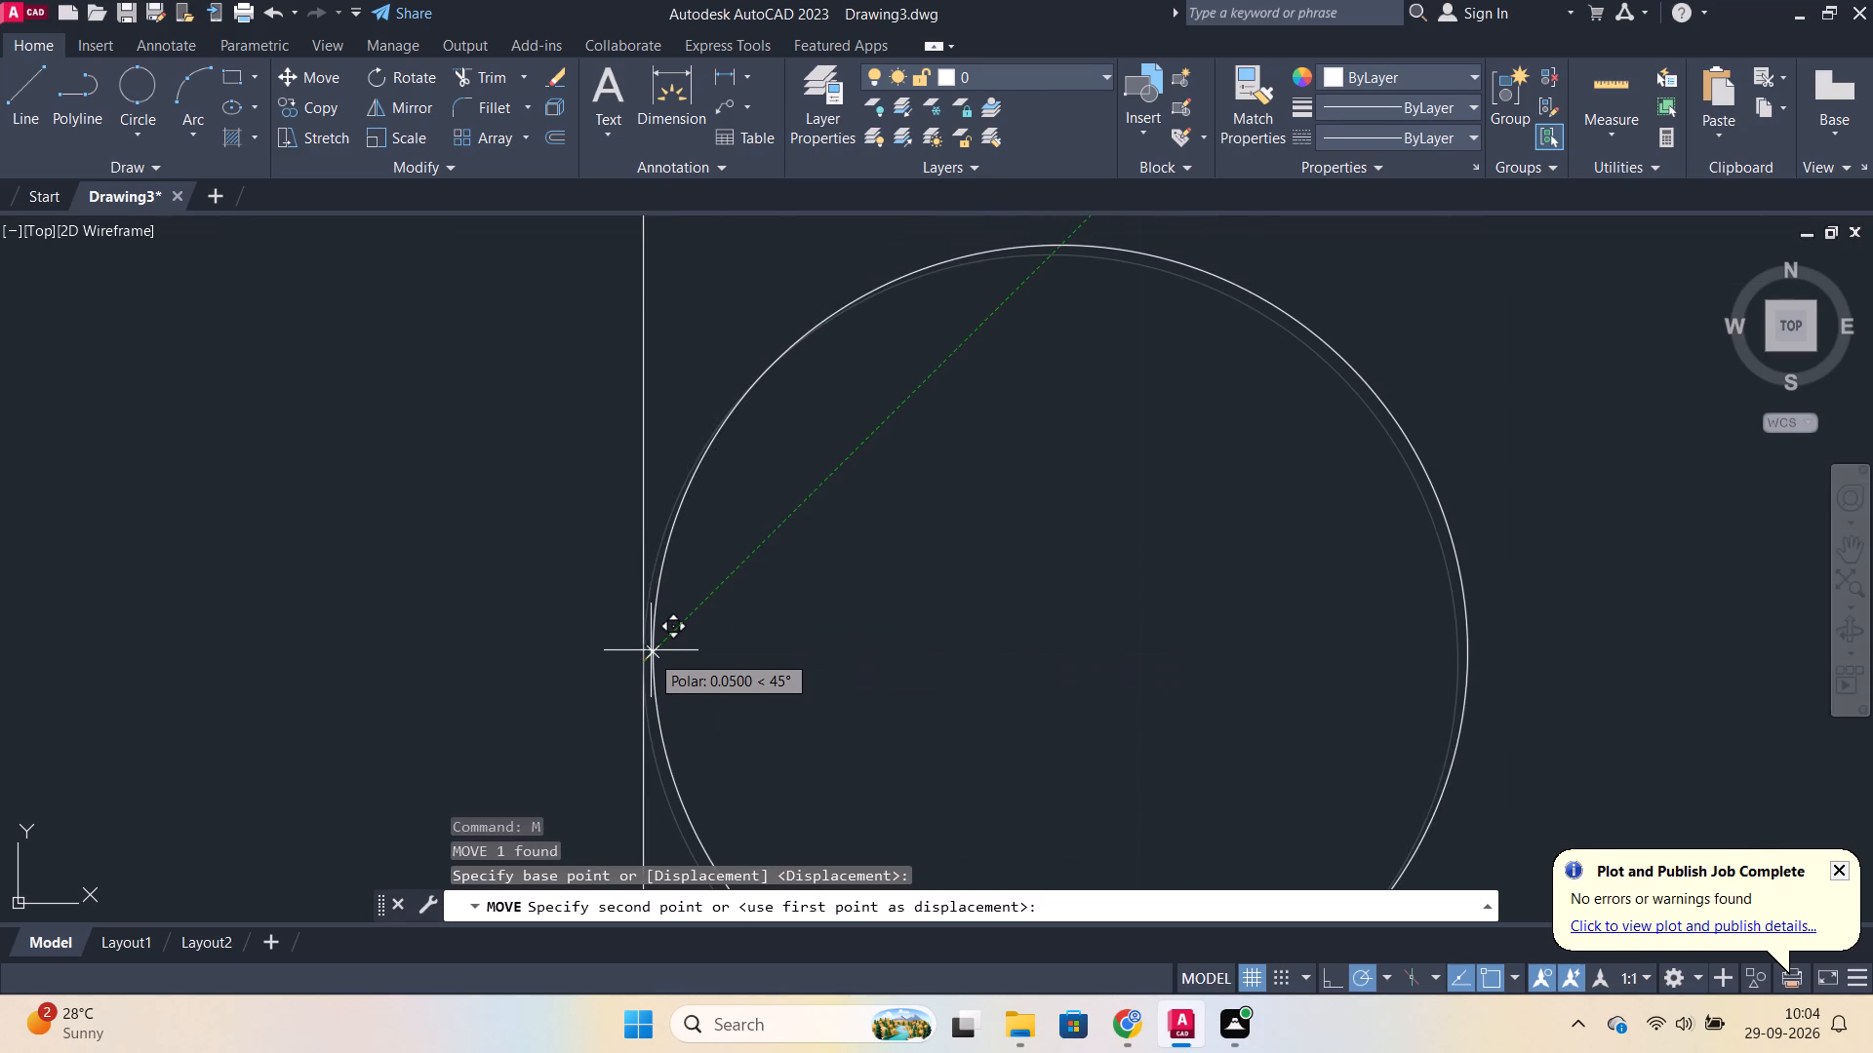
pyautogui.click(648, 655)
# Move the lower-left circle by its bottom quadrant again so it touches the rectangle's bottom edge.
pyautogui.scroll(-3, 793, 614)
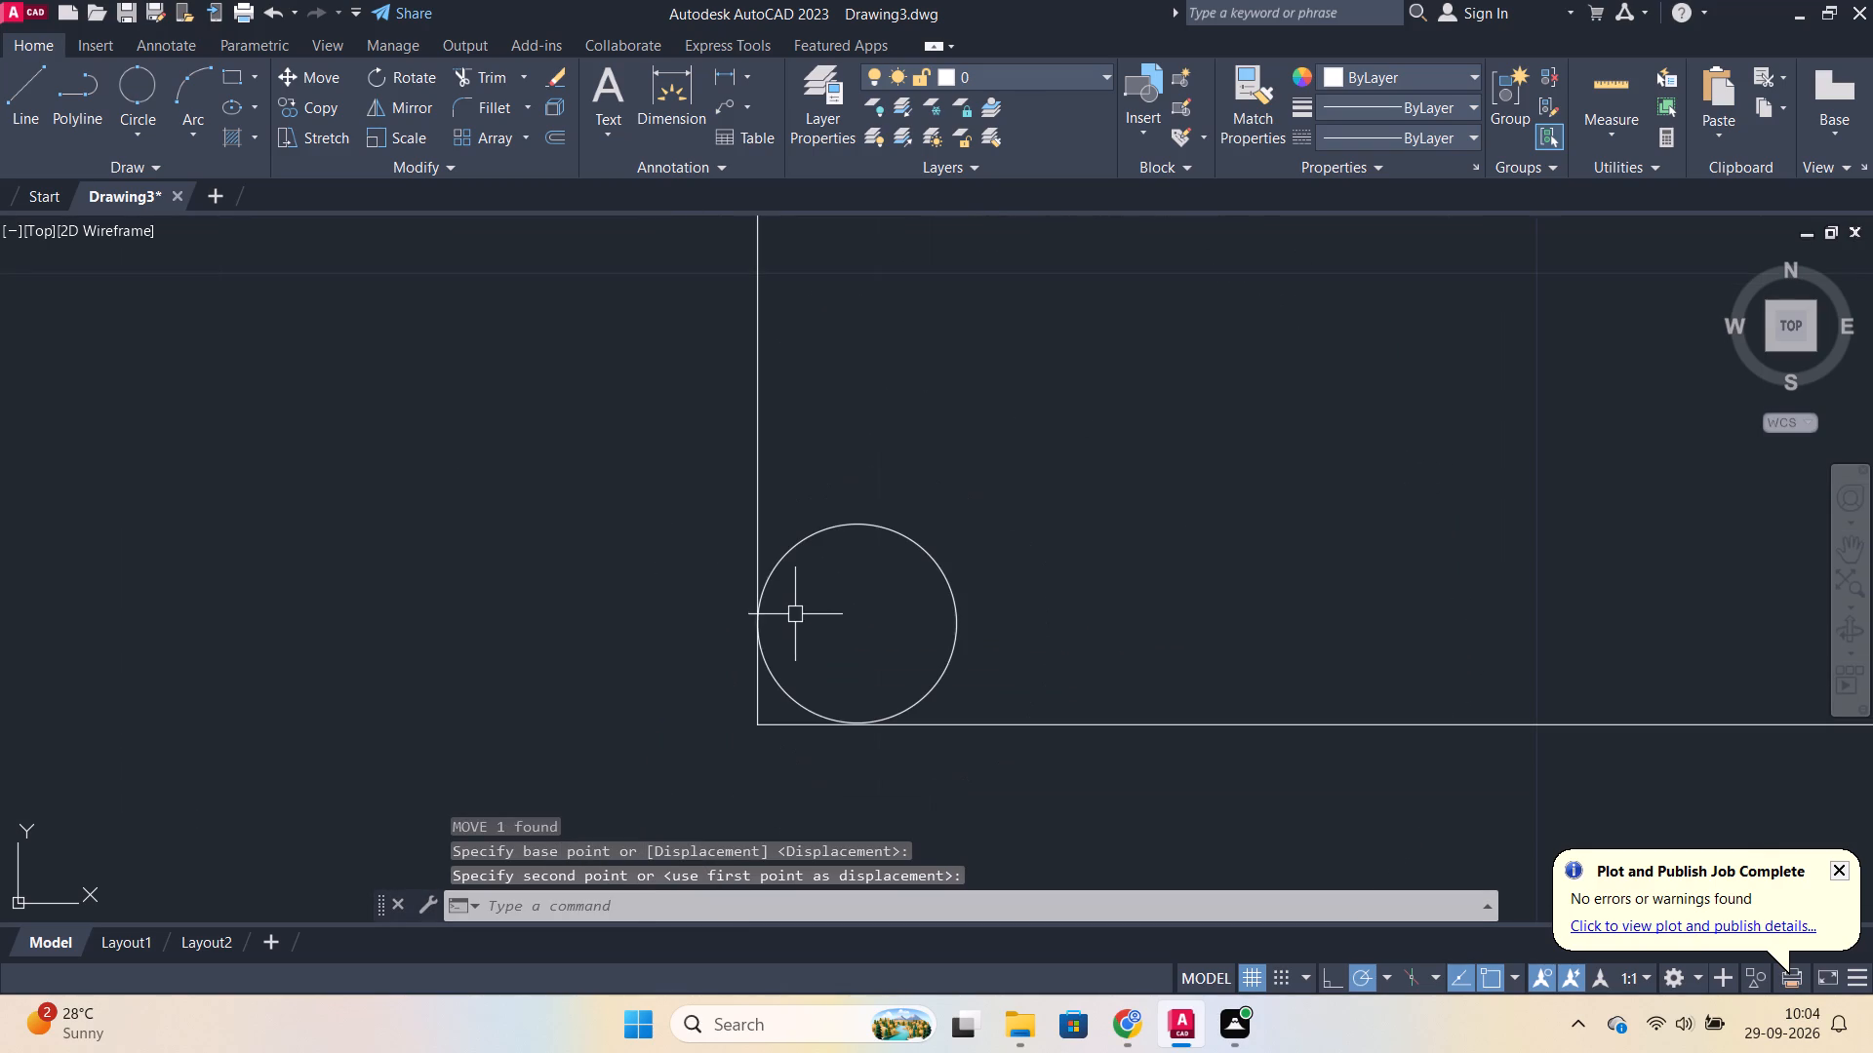
pyautogui.scroll(2, 879, 683)
pyautogui.moveTo(884, 694); pyautogui.dragTo(899, 566, button='middle')
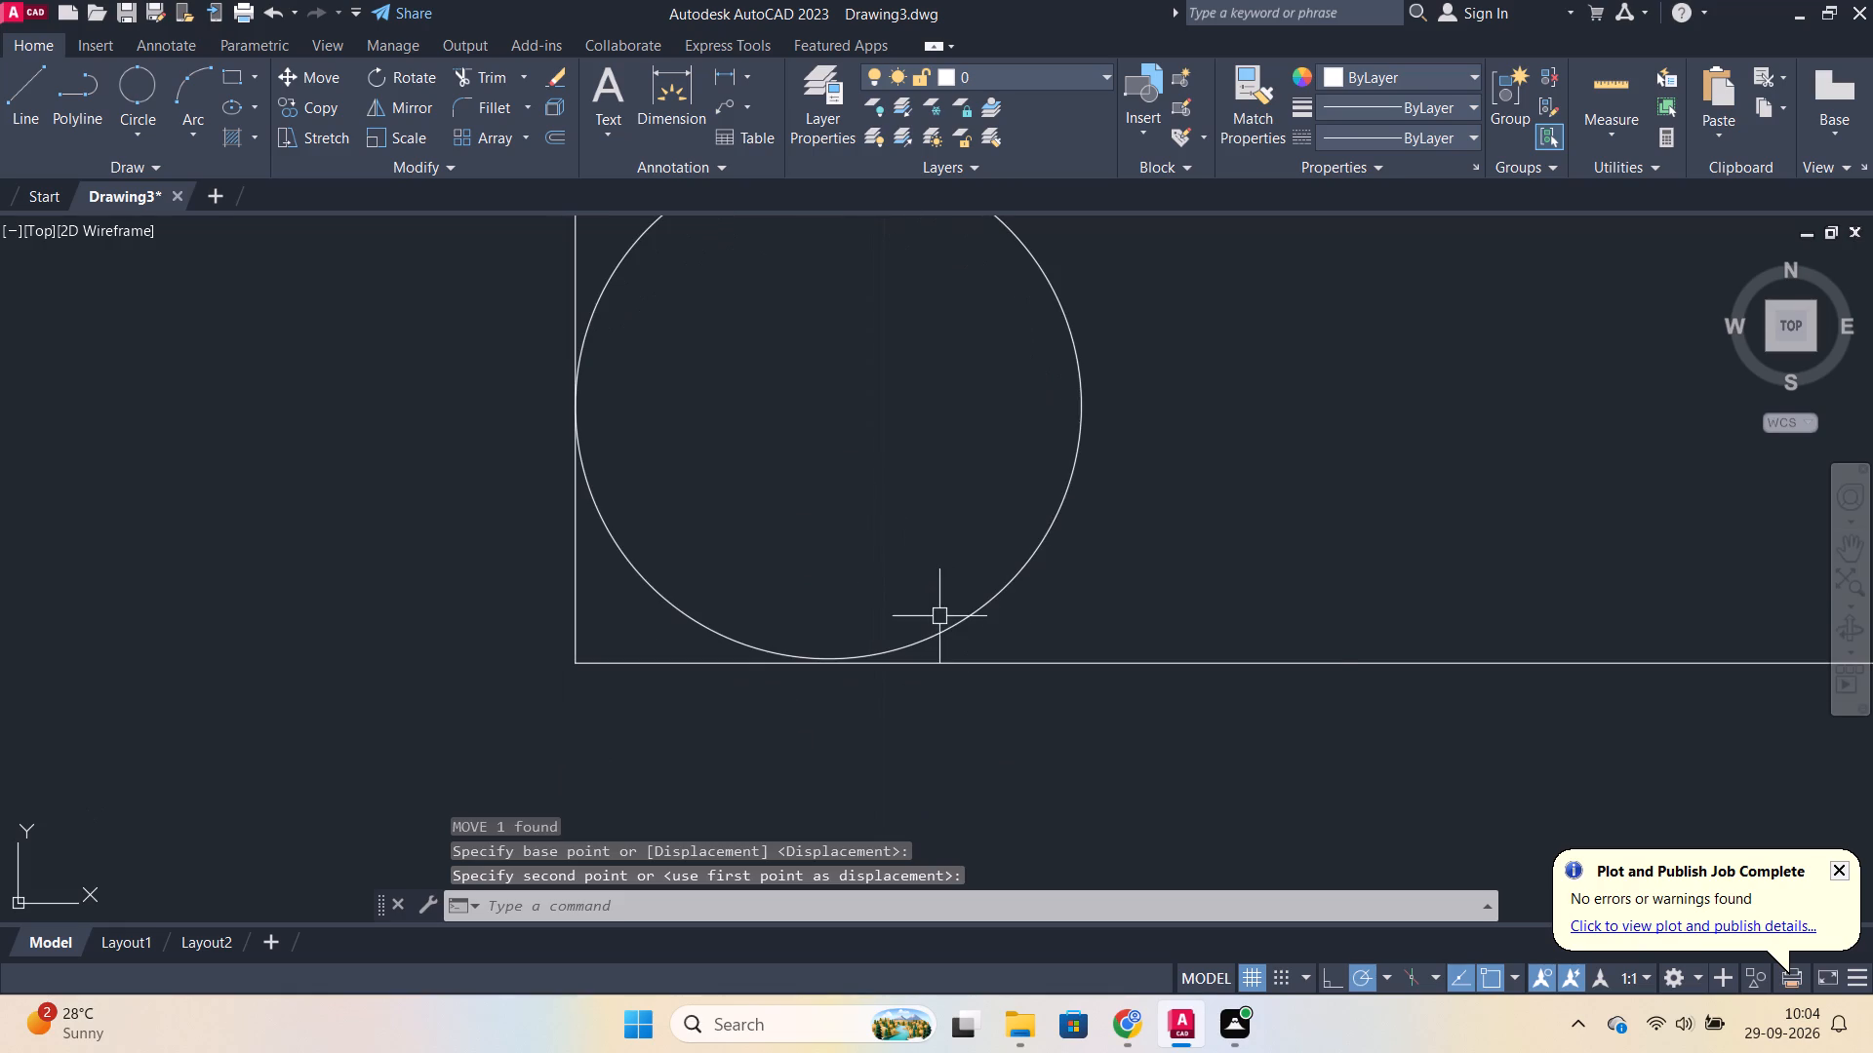
pyautogui.click(939, 616)
pyautogui.click(939, 638)
pyautogui.press('m')
pyautogui.press('Return')
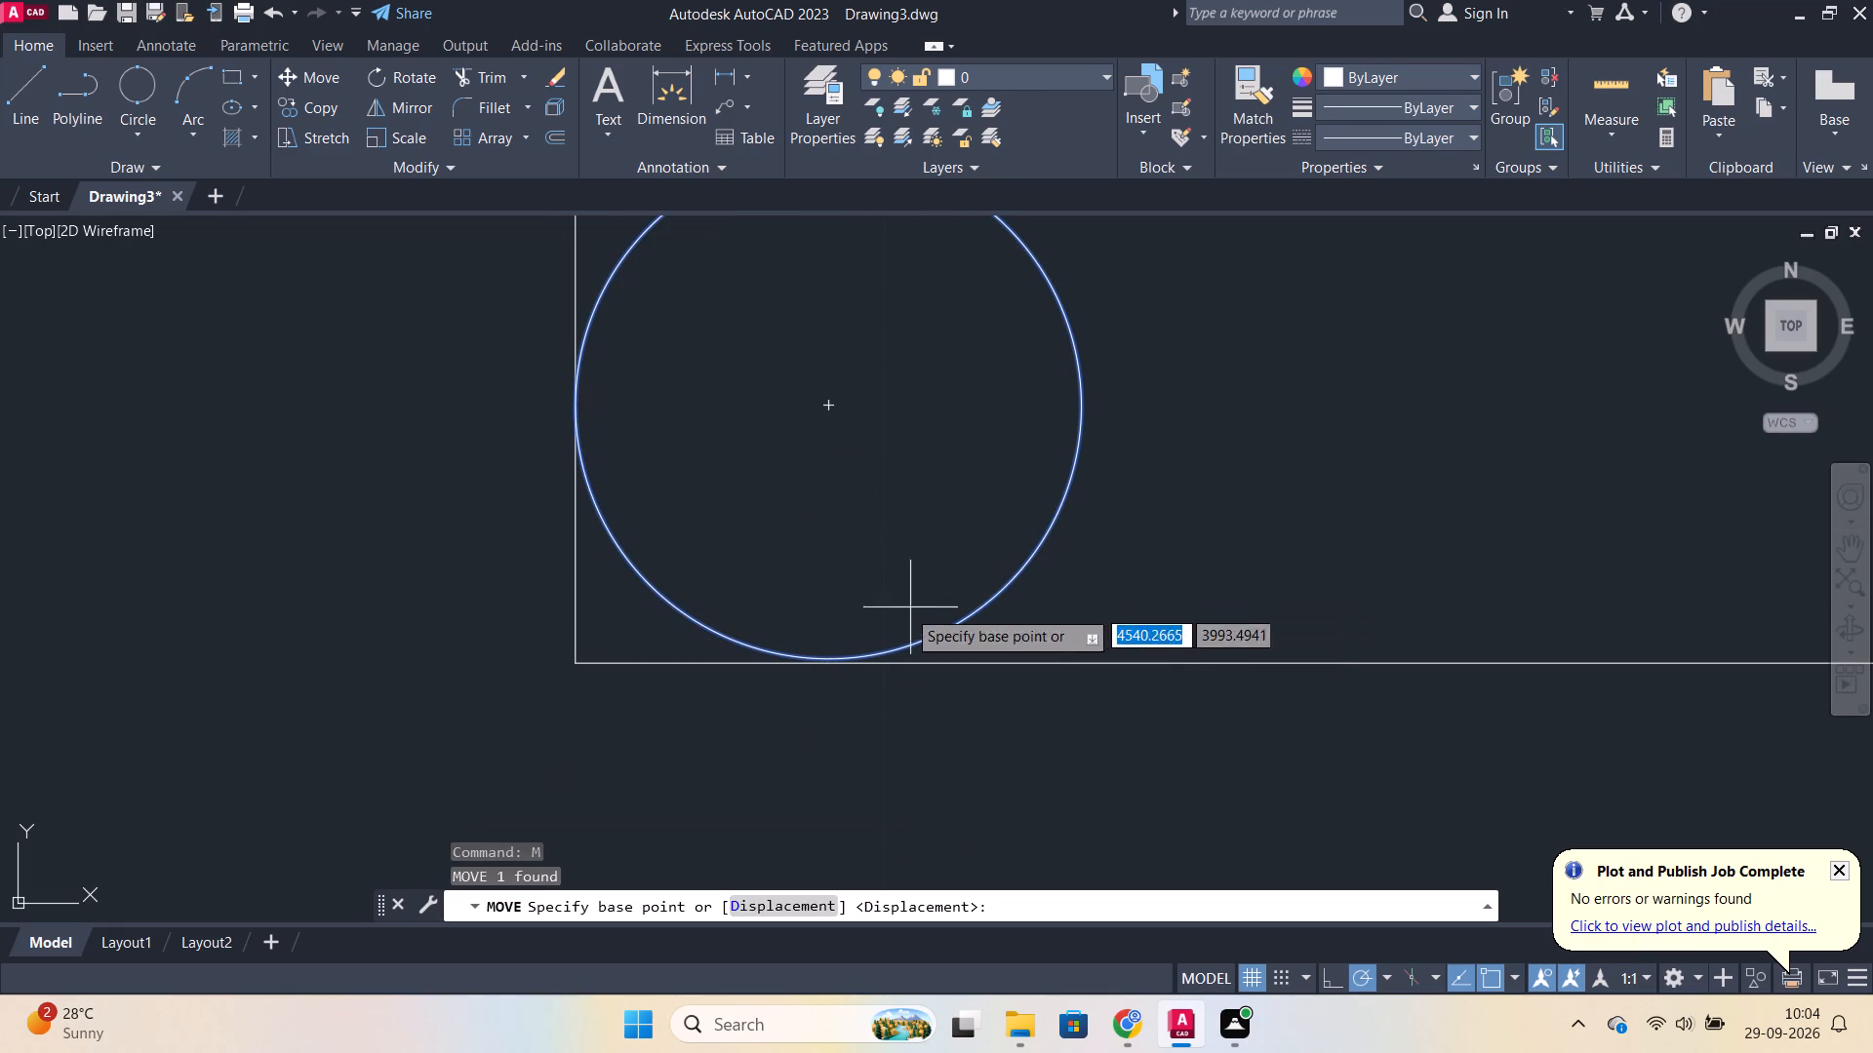
pyautogui.click(829, 655)
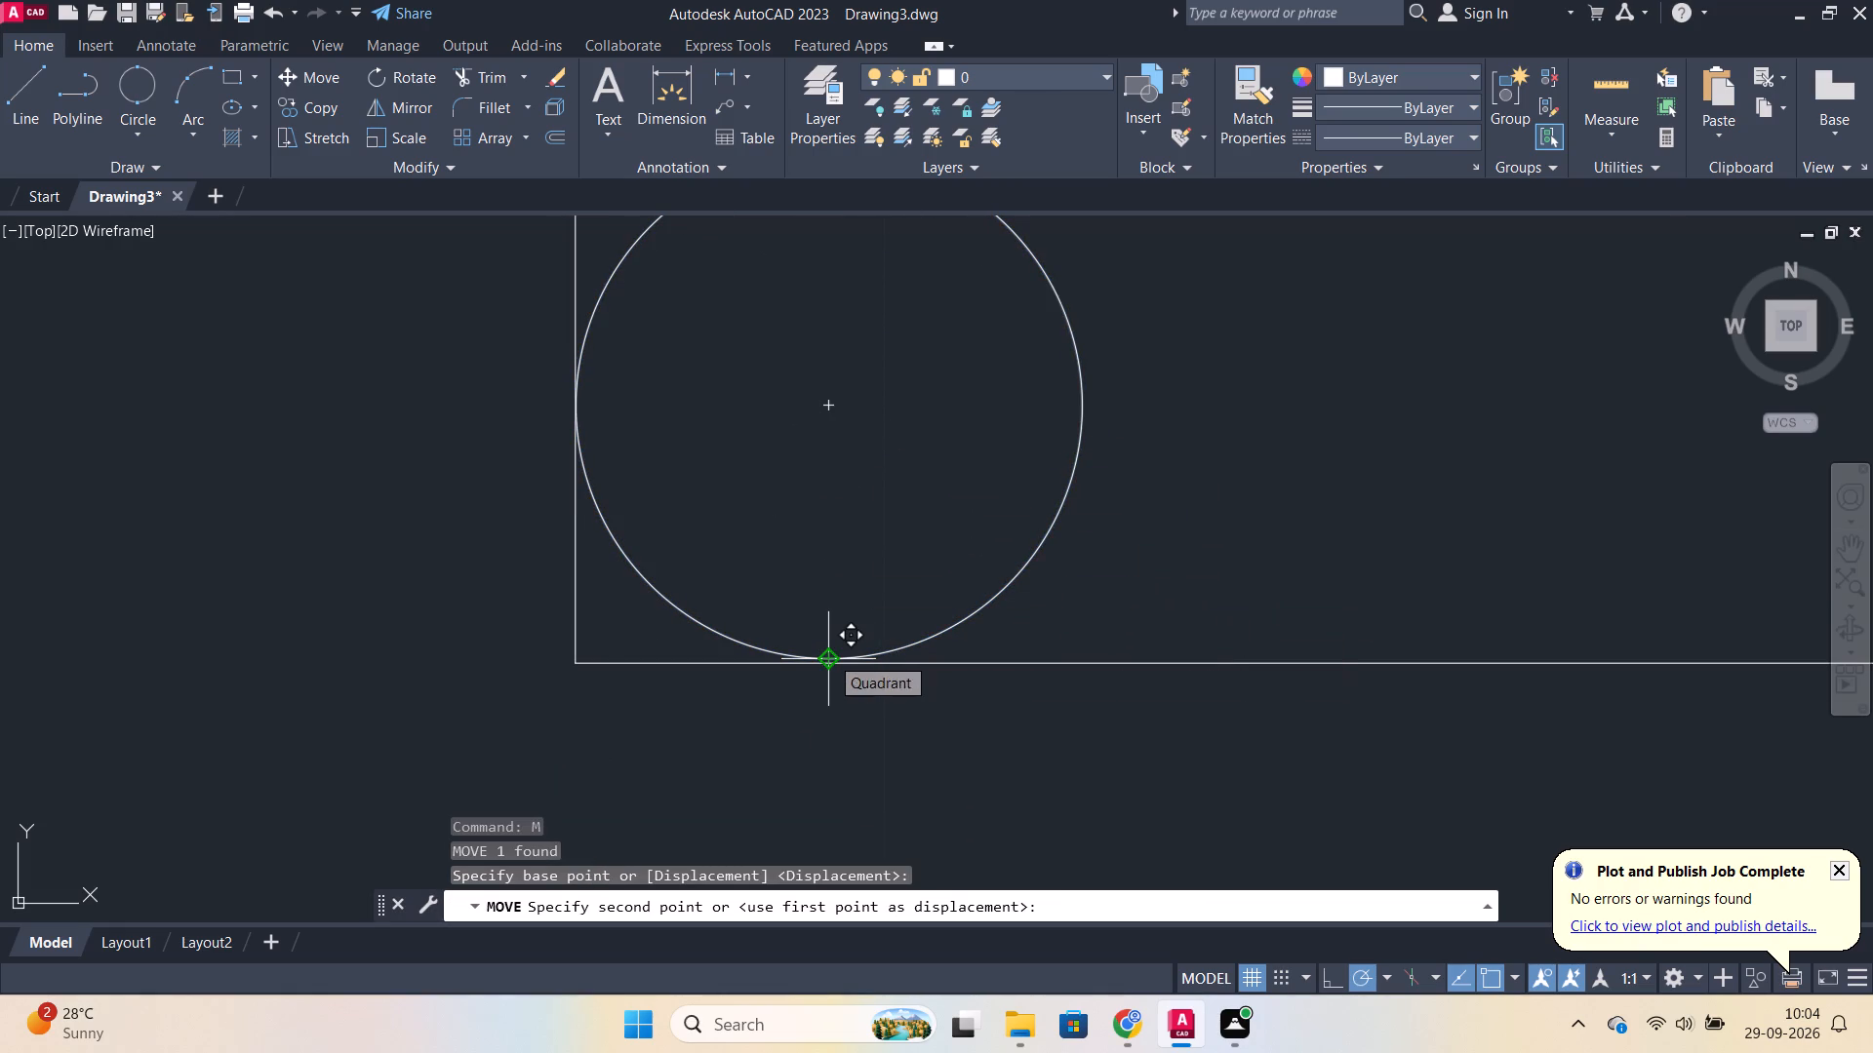
pyautogui.scroll(3, 829, 655)
pyautogui.click(815, 693)
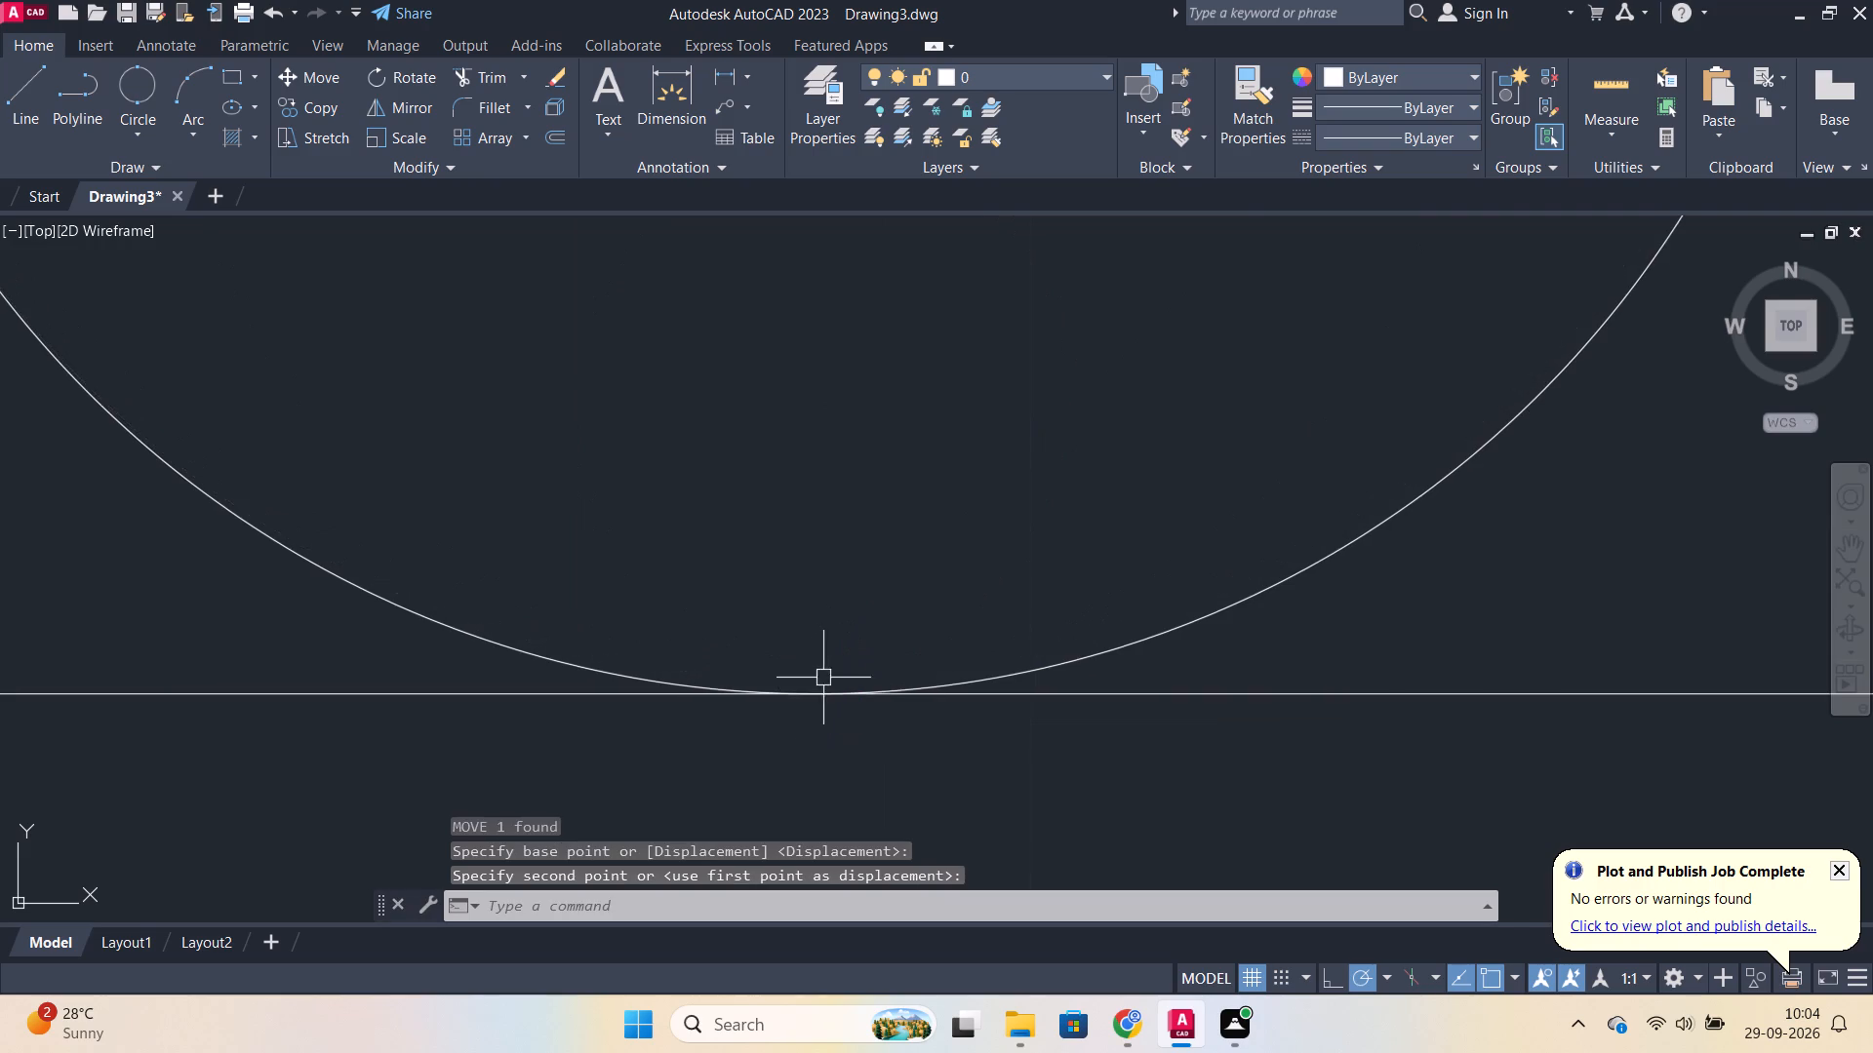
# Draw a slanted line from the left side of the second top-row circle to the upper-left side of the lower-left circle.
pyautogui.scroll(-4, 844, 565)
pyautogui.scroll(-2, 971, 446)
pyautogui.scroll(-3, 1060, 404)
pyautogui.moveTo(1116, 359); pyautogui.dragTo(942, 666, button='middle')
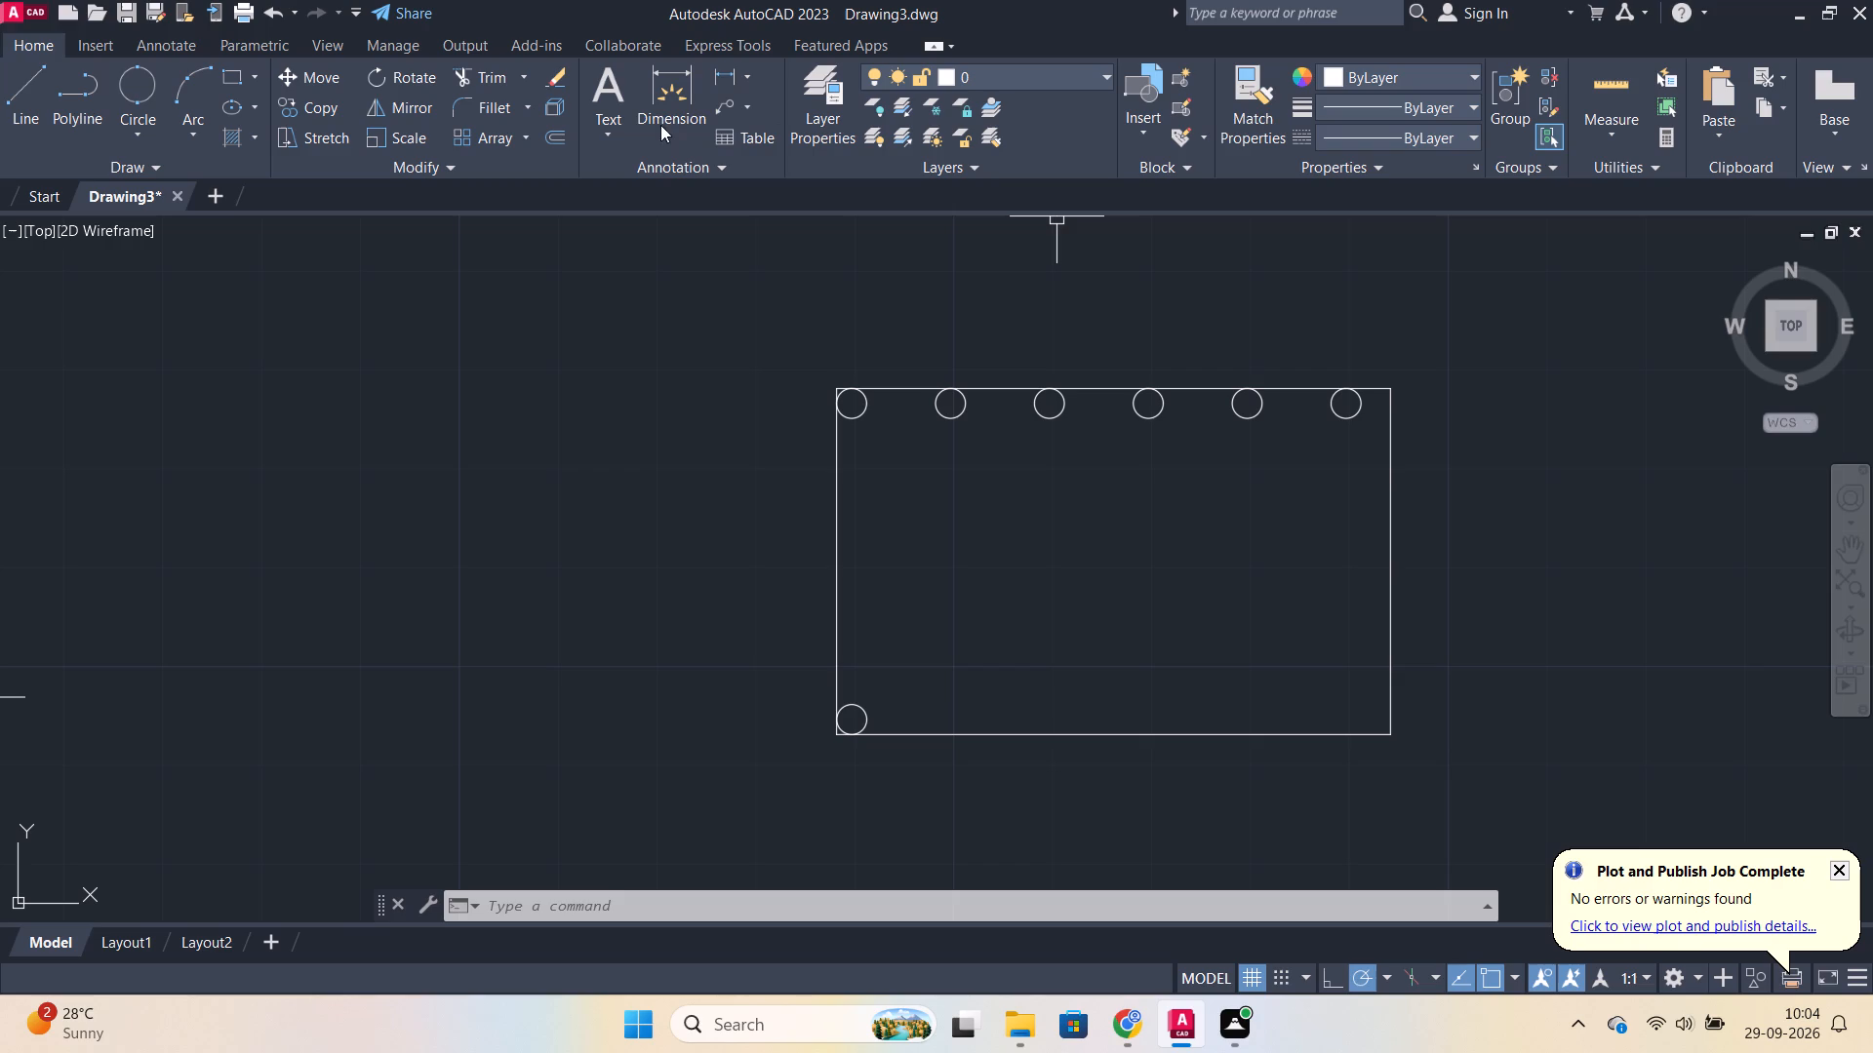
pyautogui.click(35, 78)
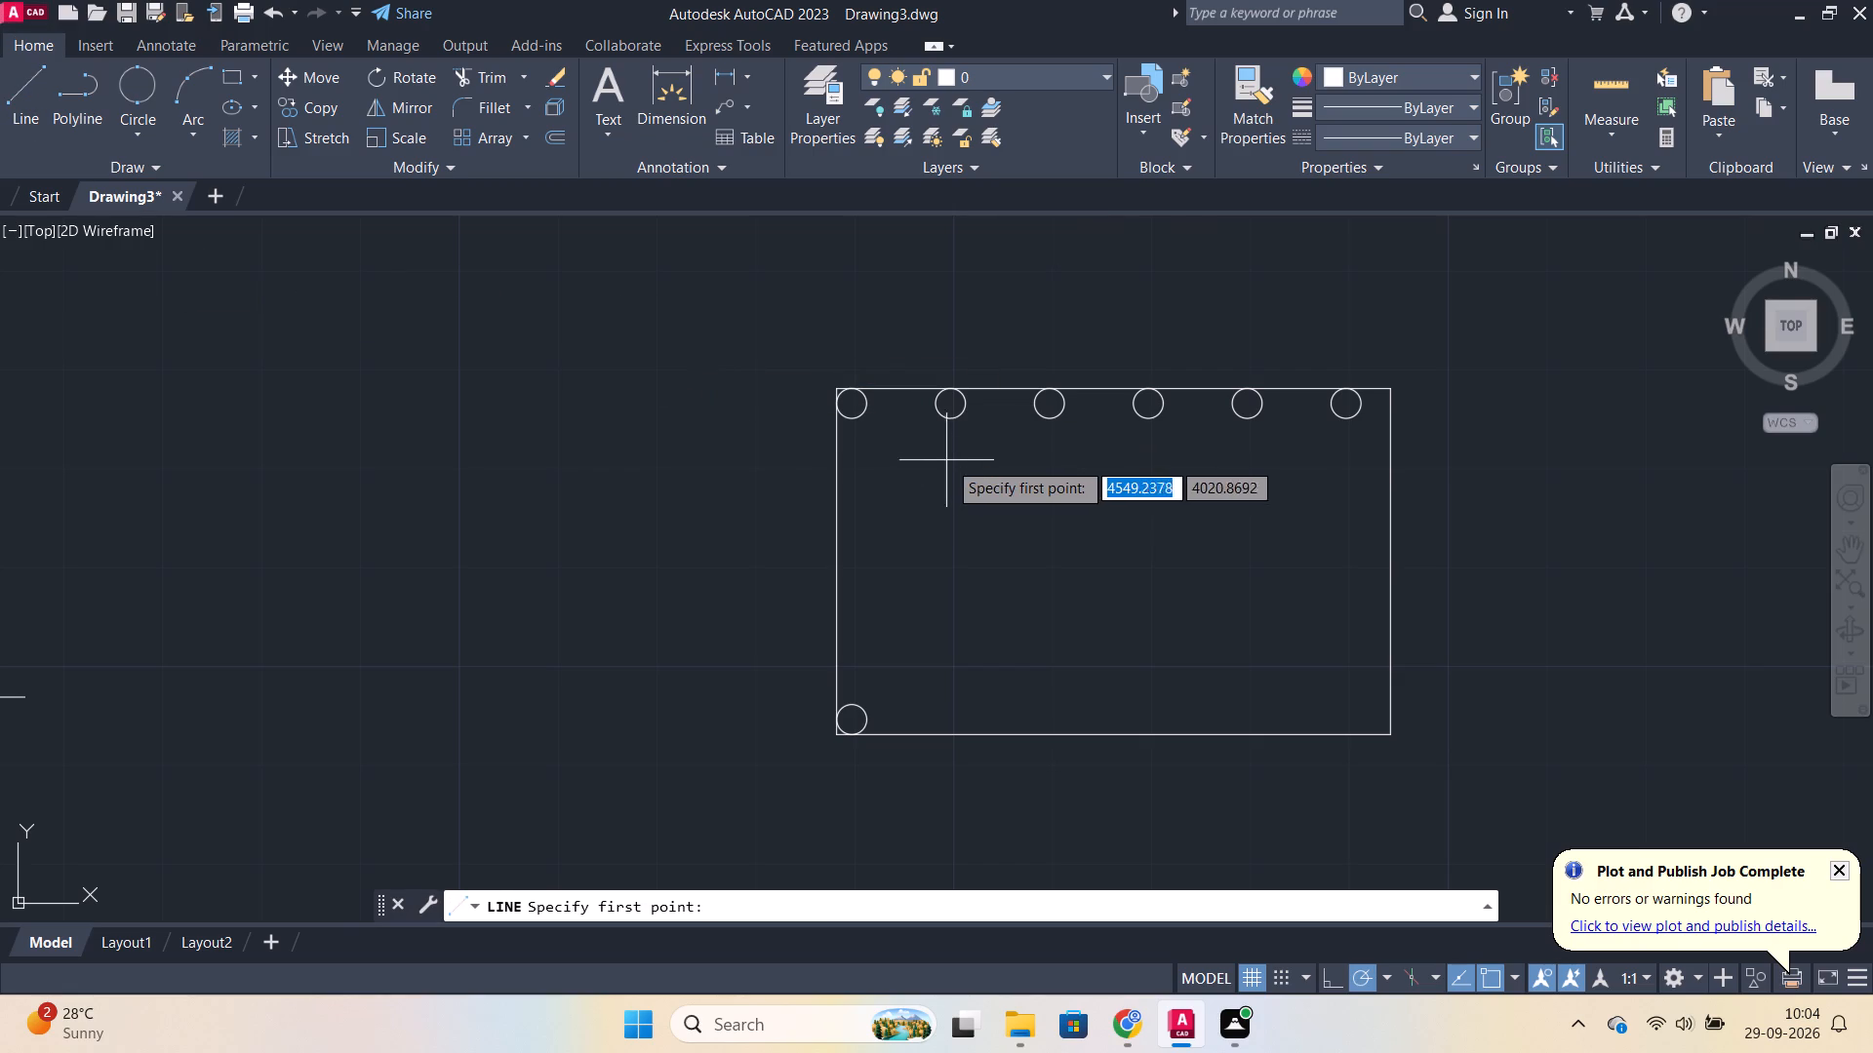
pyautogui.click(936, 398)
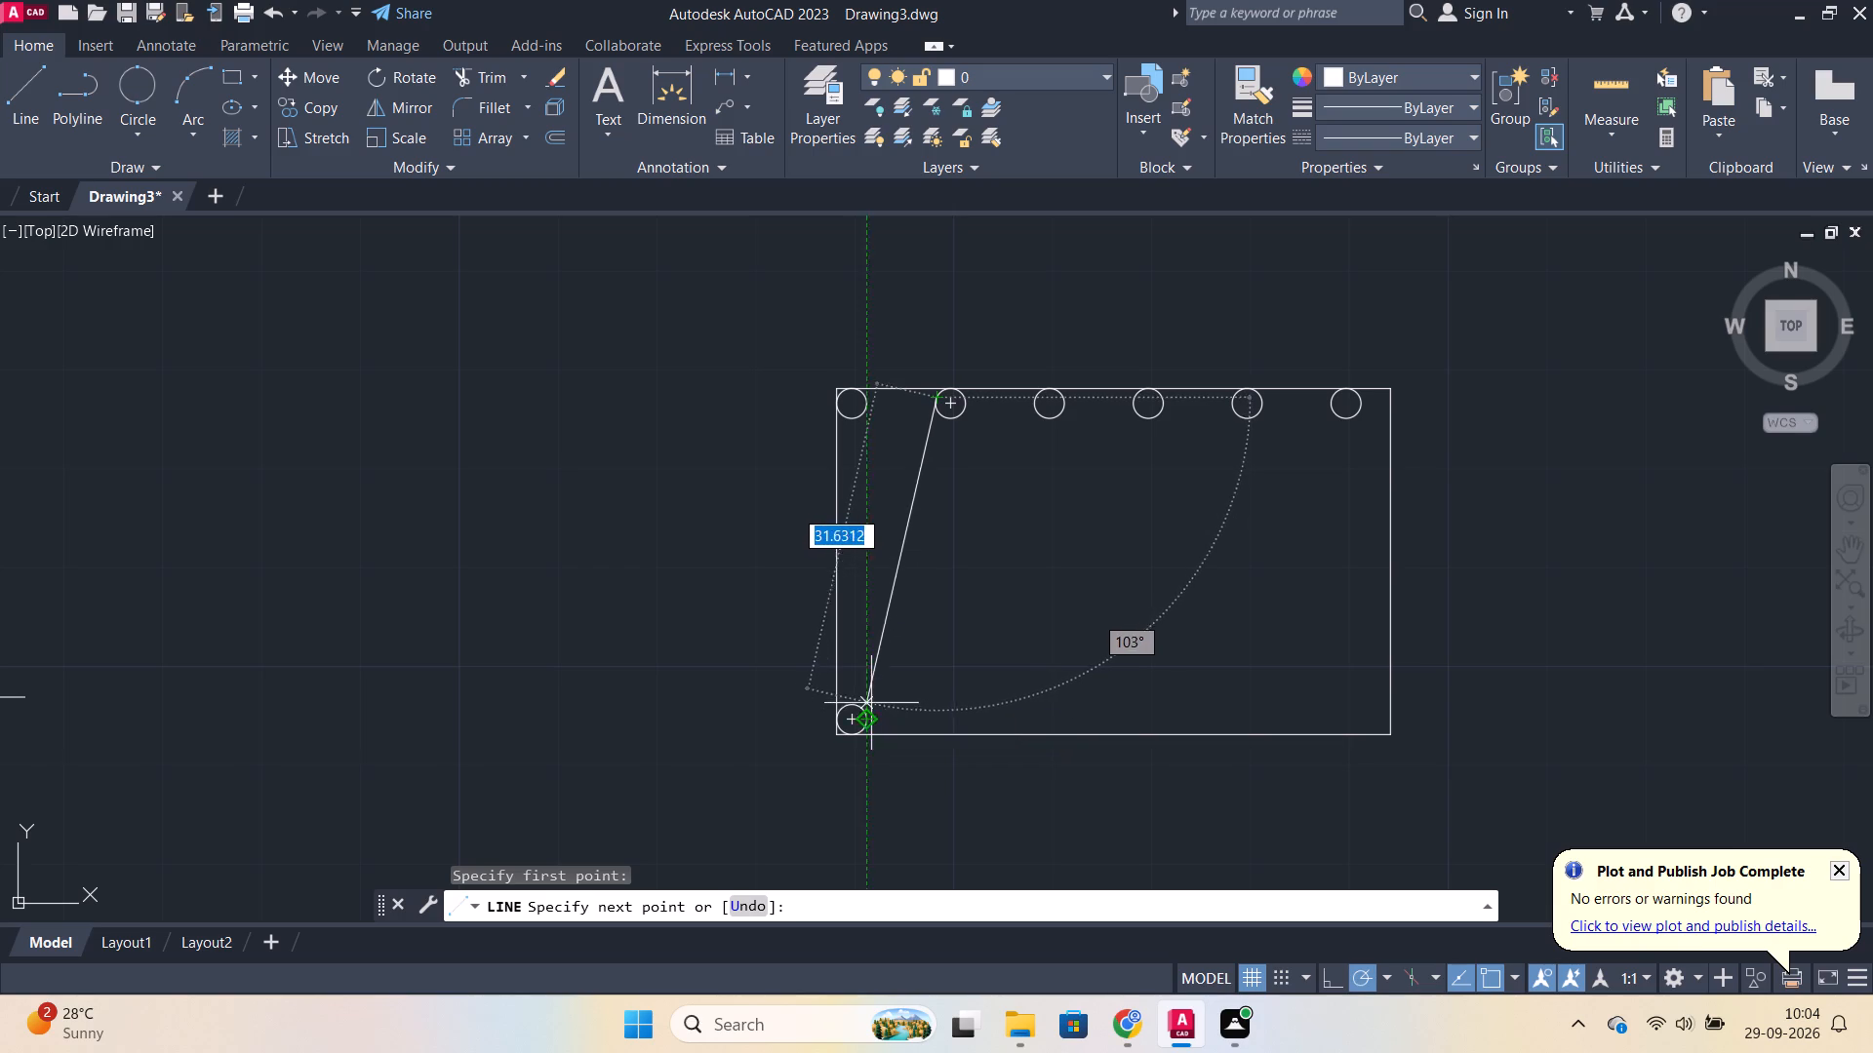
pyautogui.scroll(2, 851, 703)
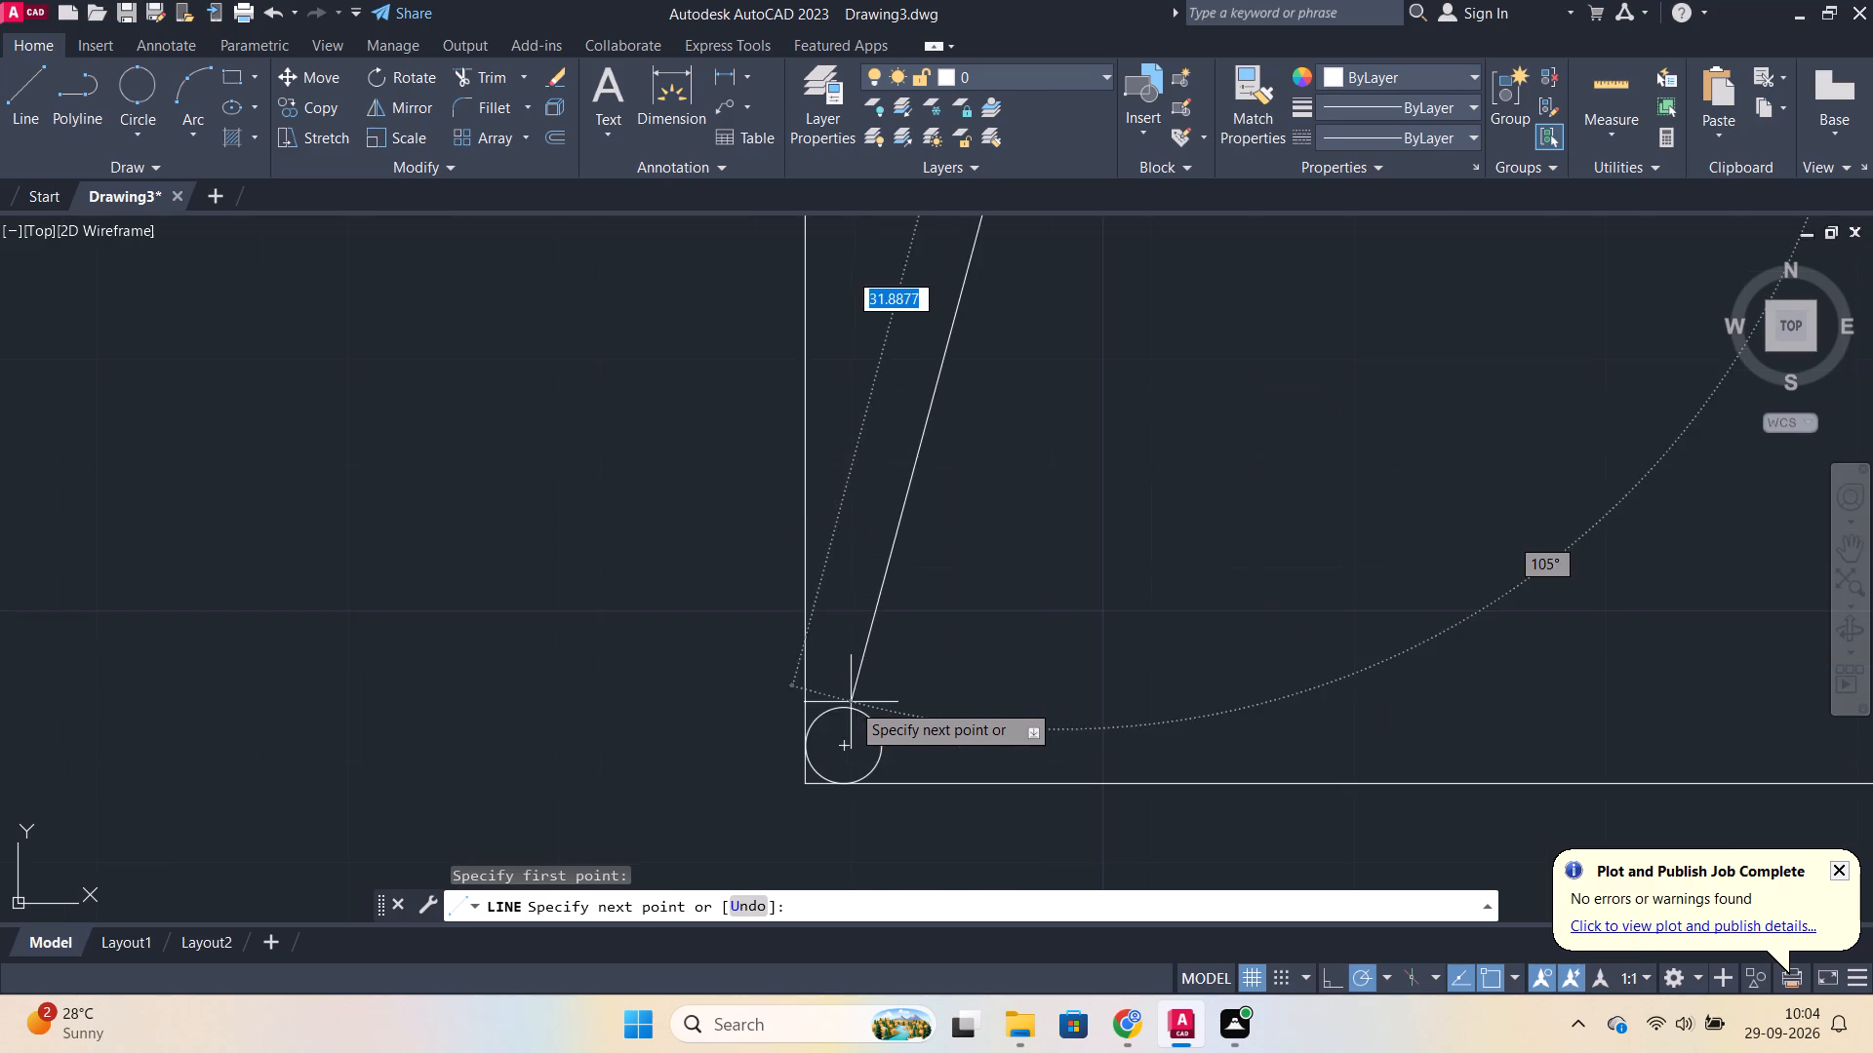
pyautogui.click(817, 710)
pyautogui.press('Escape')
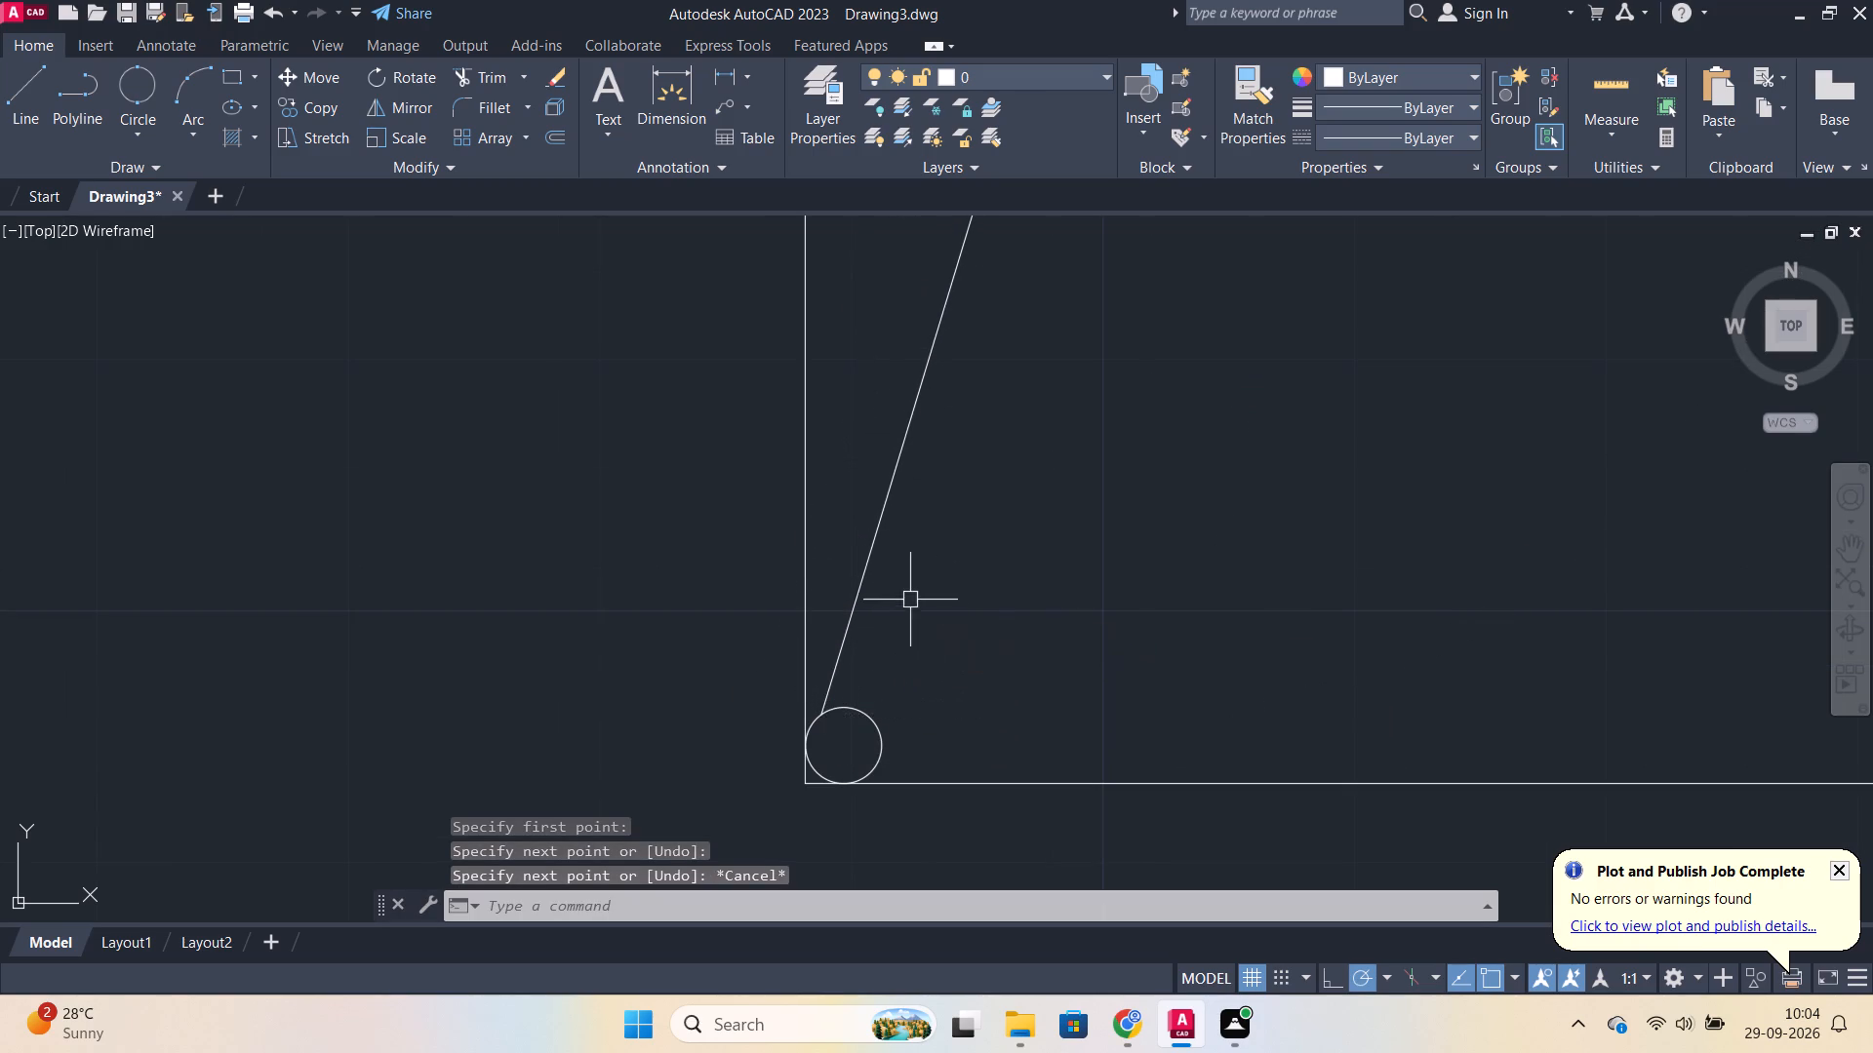
# Draw a line tangent to the right sides of the second top-row circle and the lower-left circle, using tangent snaps at both ends.
pyautogui.scroll(-3, 1035, 589)
pyautogui.press('l')
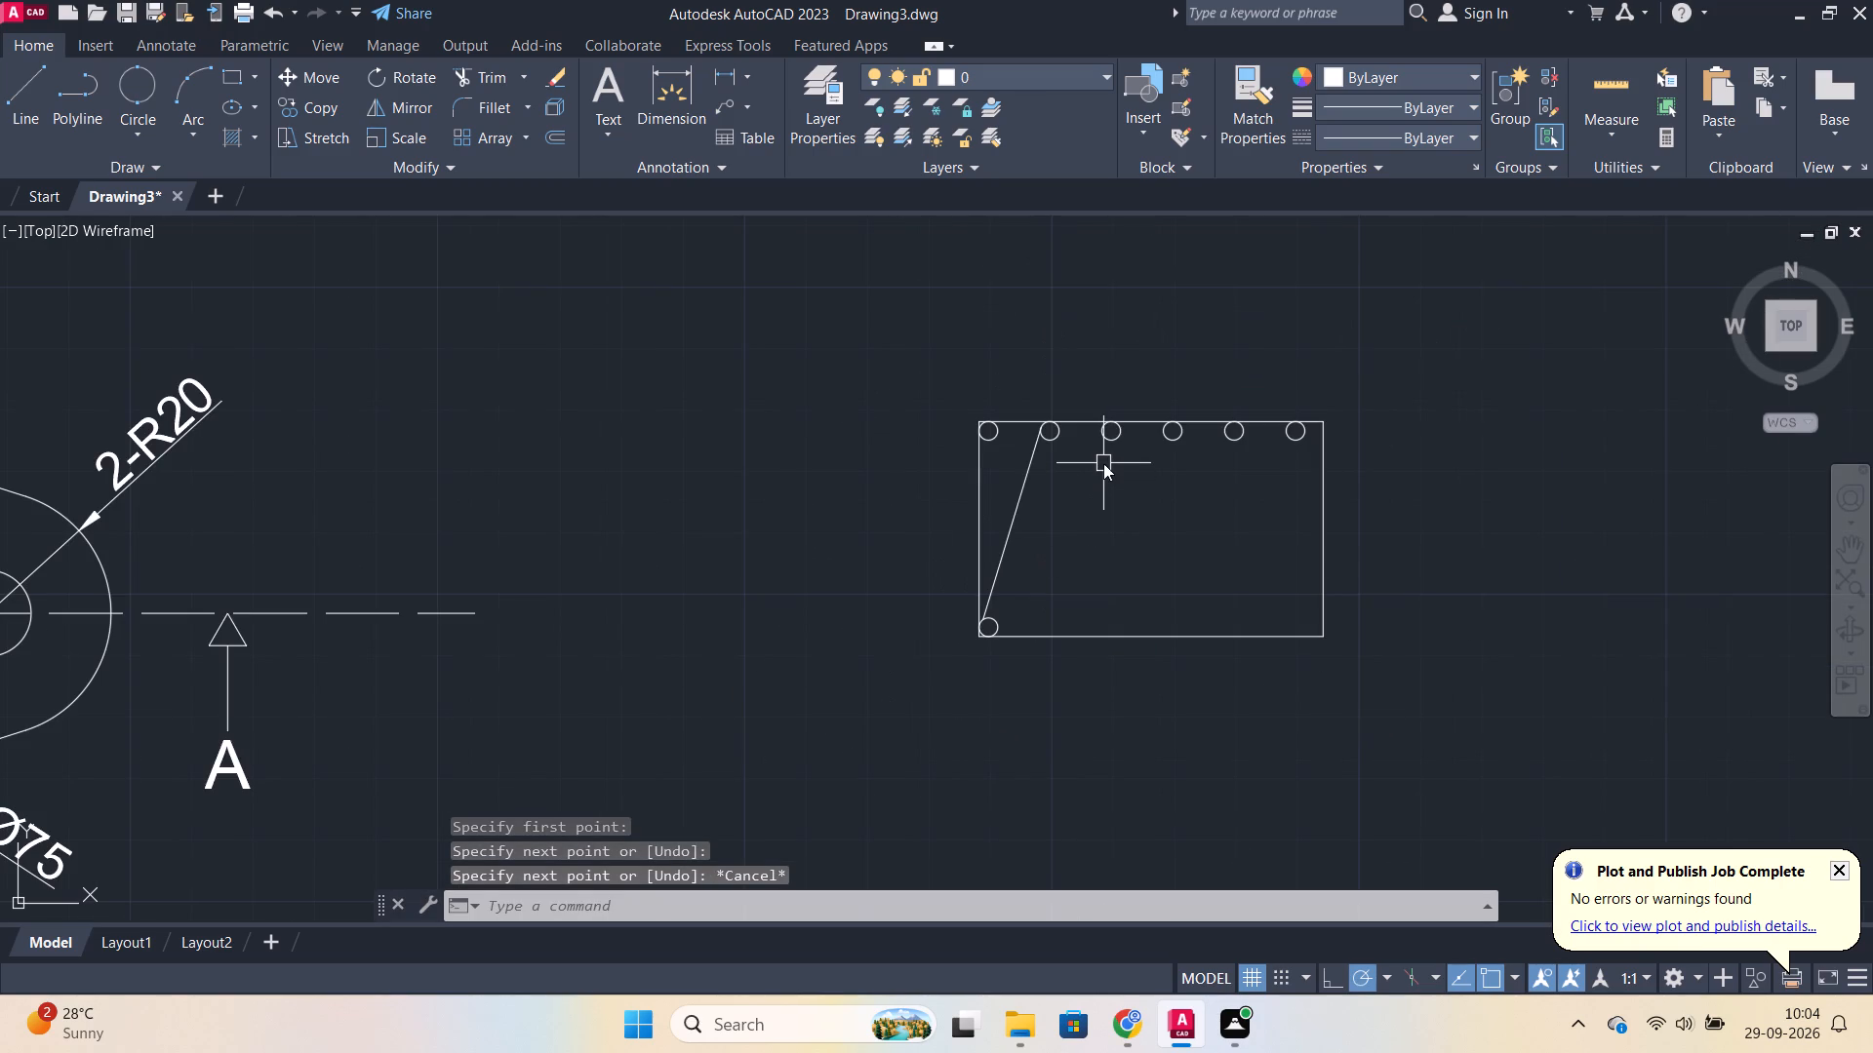
pyautogui.press('Return')
pyautogui.scroll(1, 1096, 481)
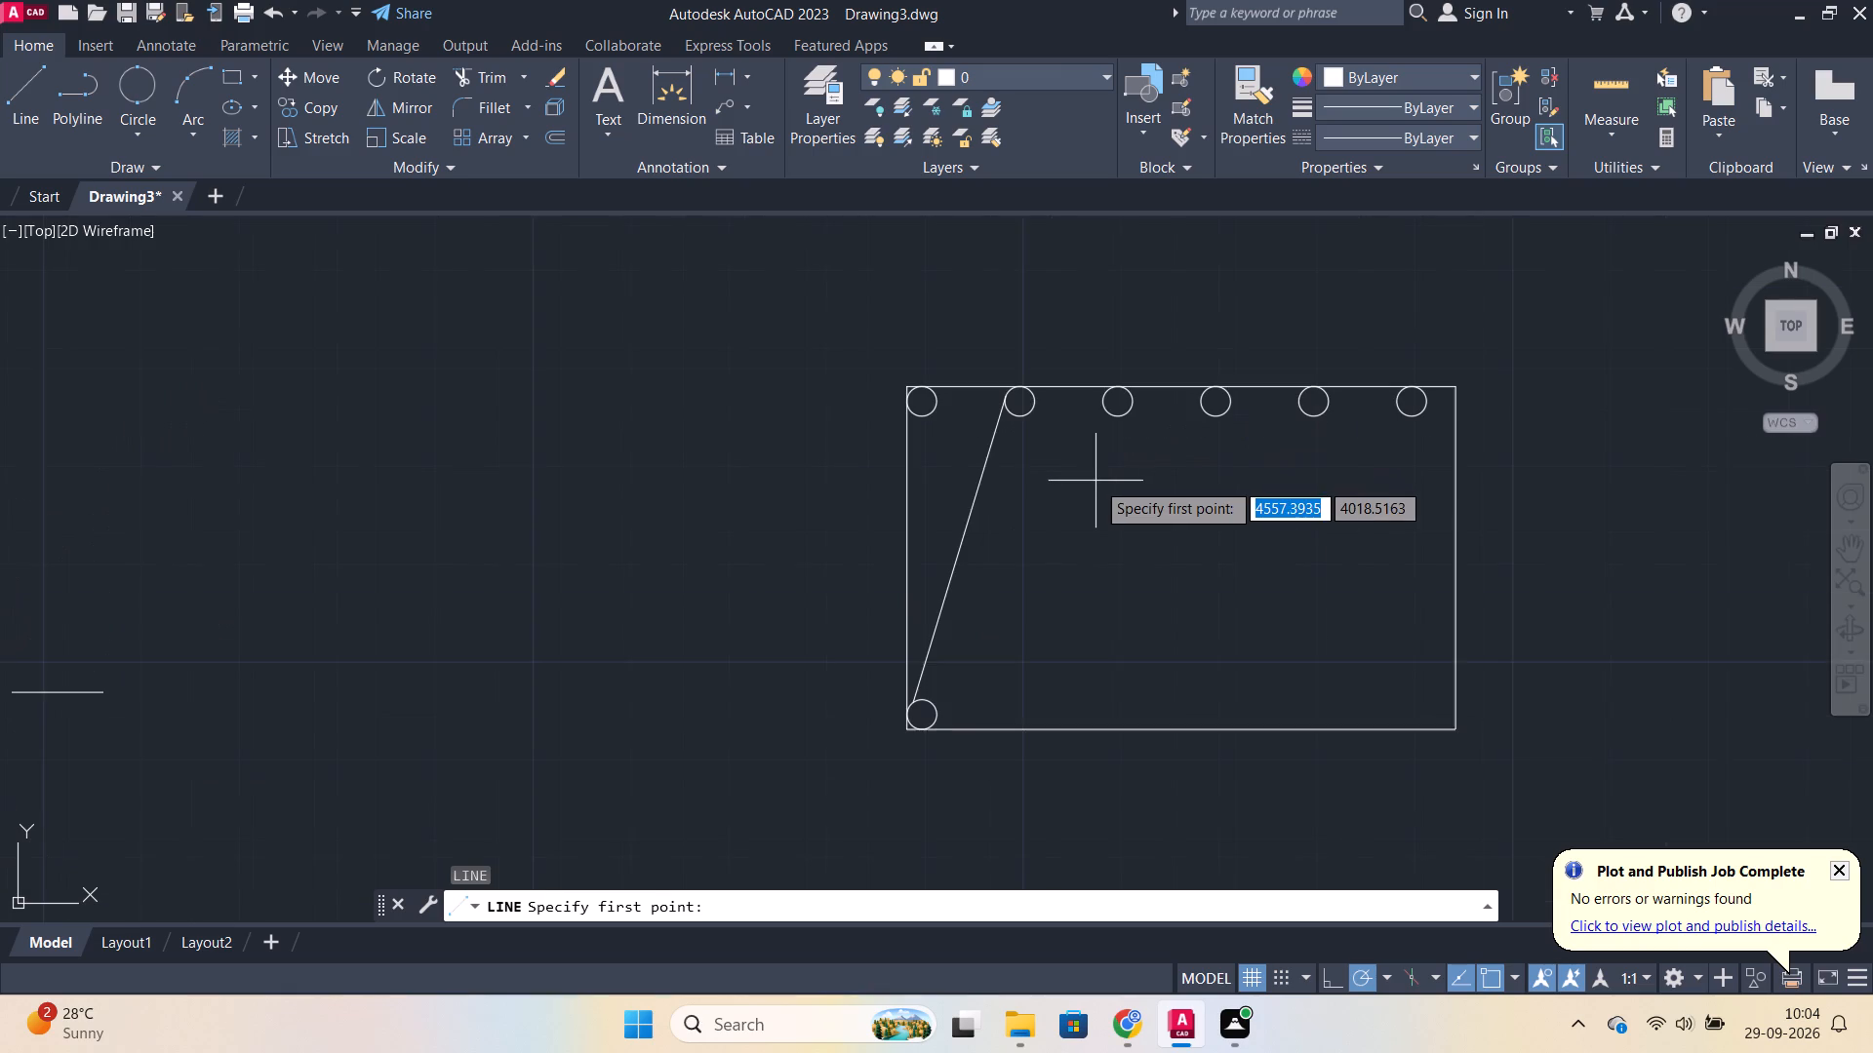
pyautogui.press('t')
pyautogui.write('AN')
pyautogui.press('Return')
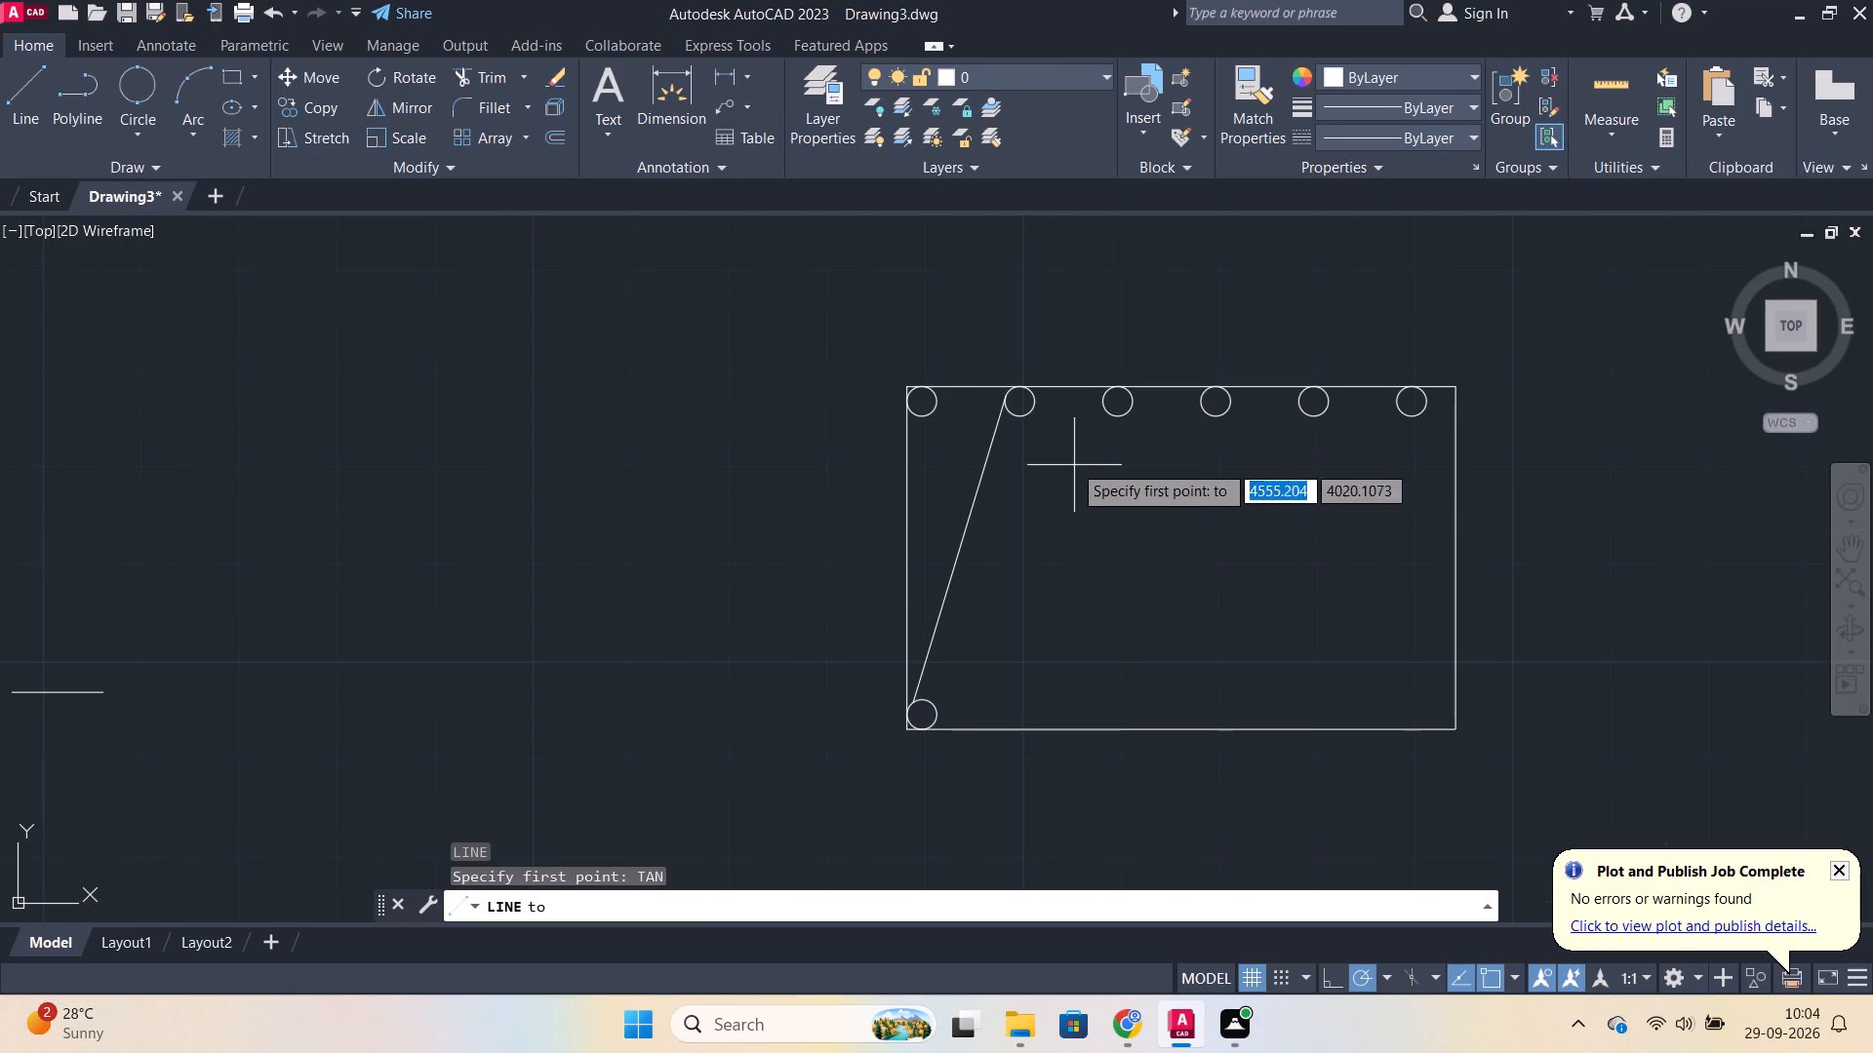
pyautogui.click(1038, 408)
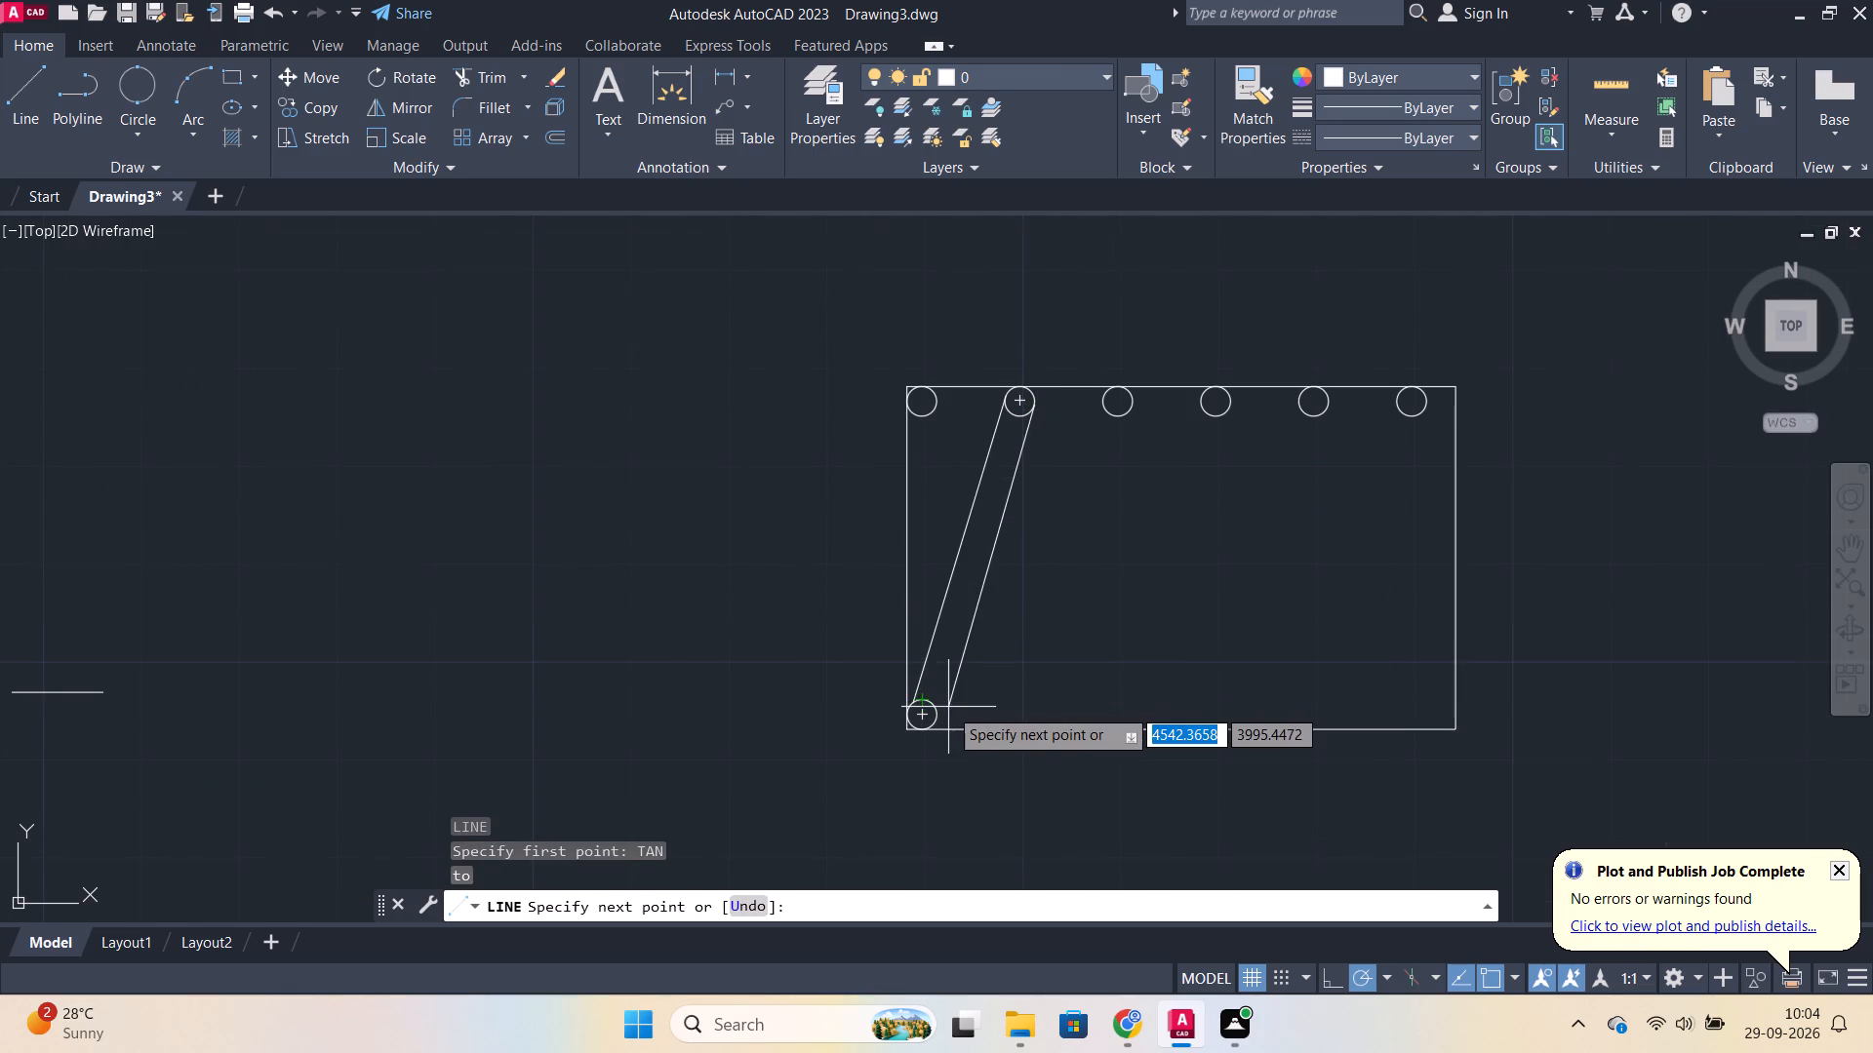
pyautogui.scroll(2, 948, 707)
pyautogui.write('TA')
pyautogui.press('n')
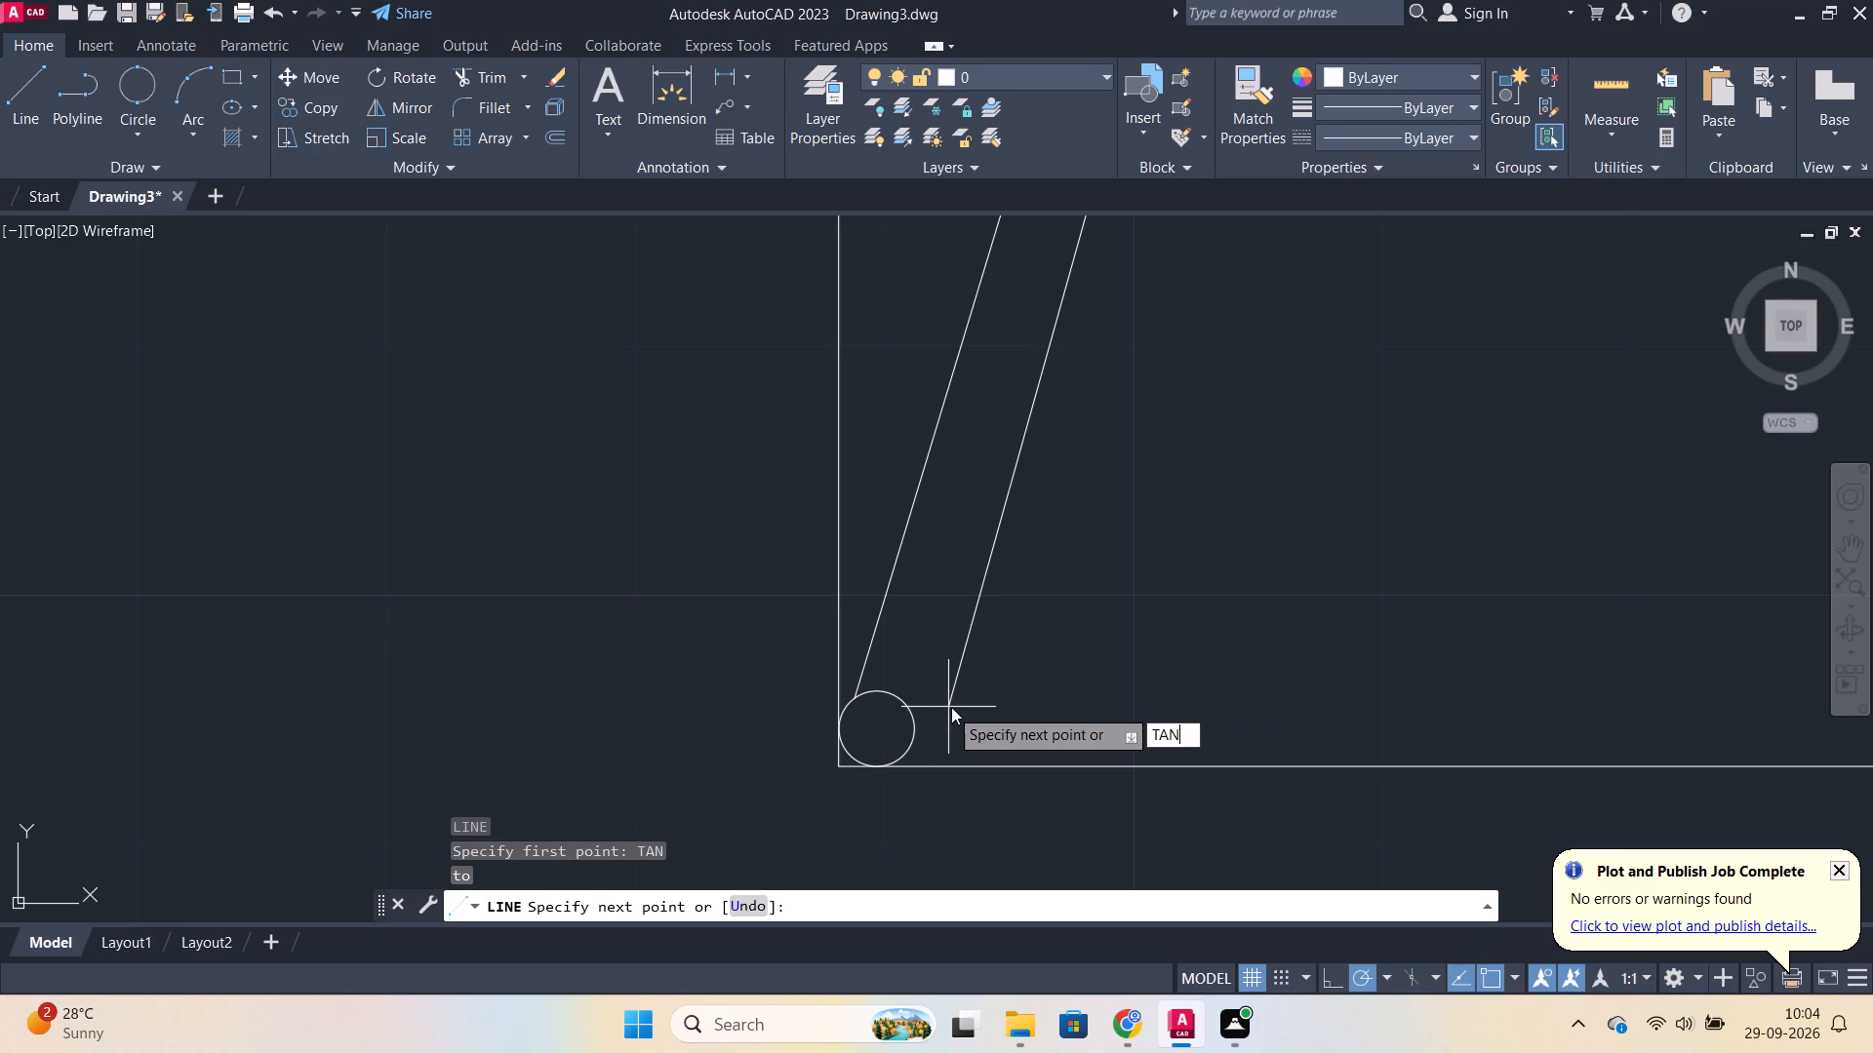
pyautogui.press('Return')
pyautogui.click(909, 740)
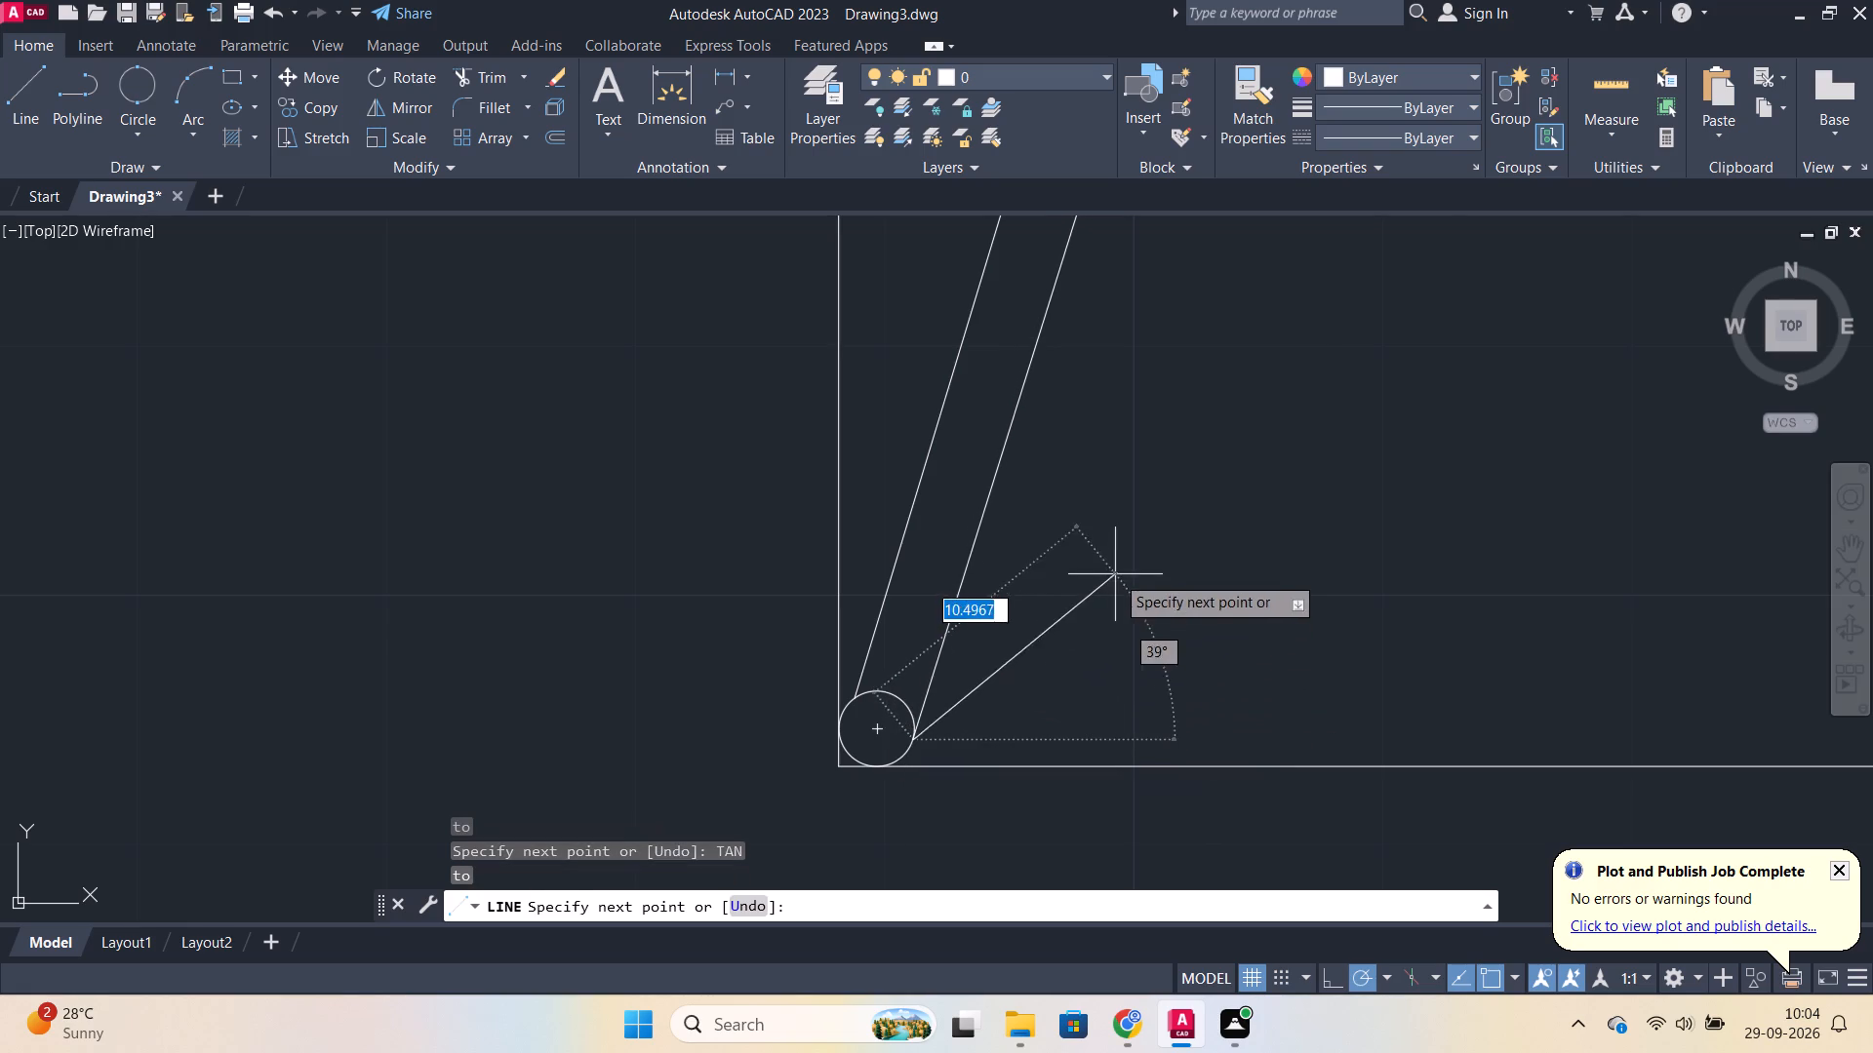
pyautogui.scroll(-4, 1107, 520)
pyautogui.scroll(2, 1132, 485)
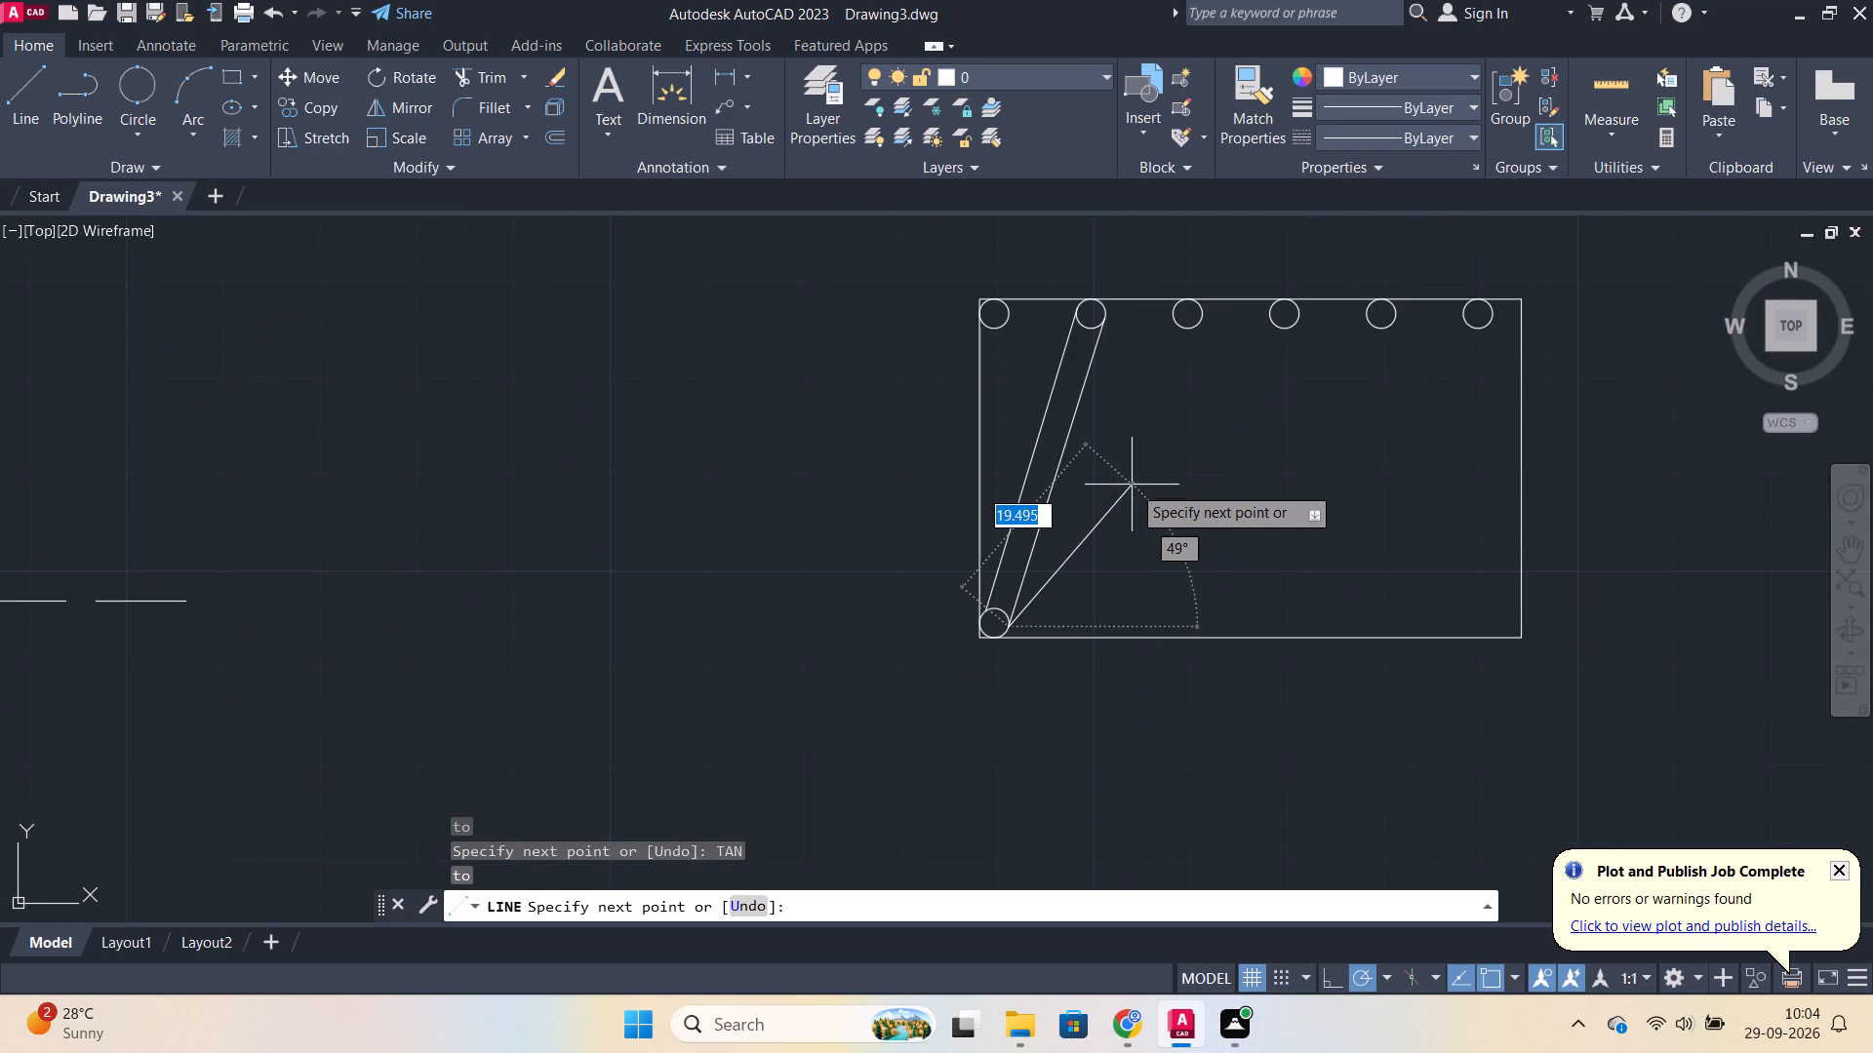
pyautogui.press('Escape')
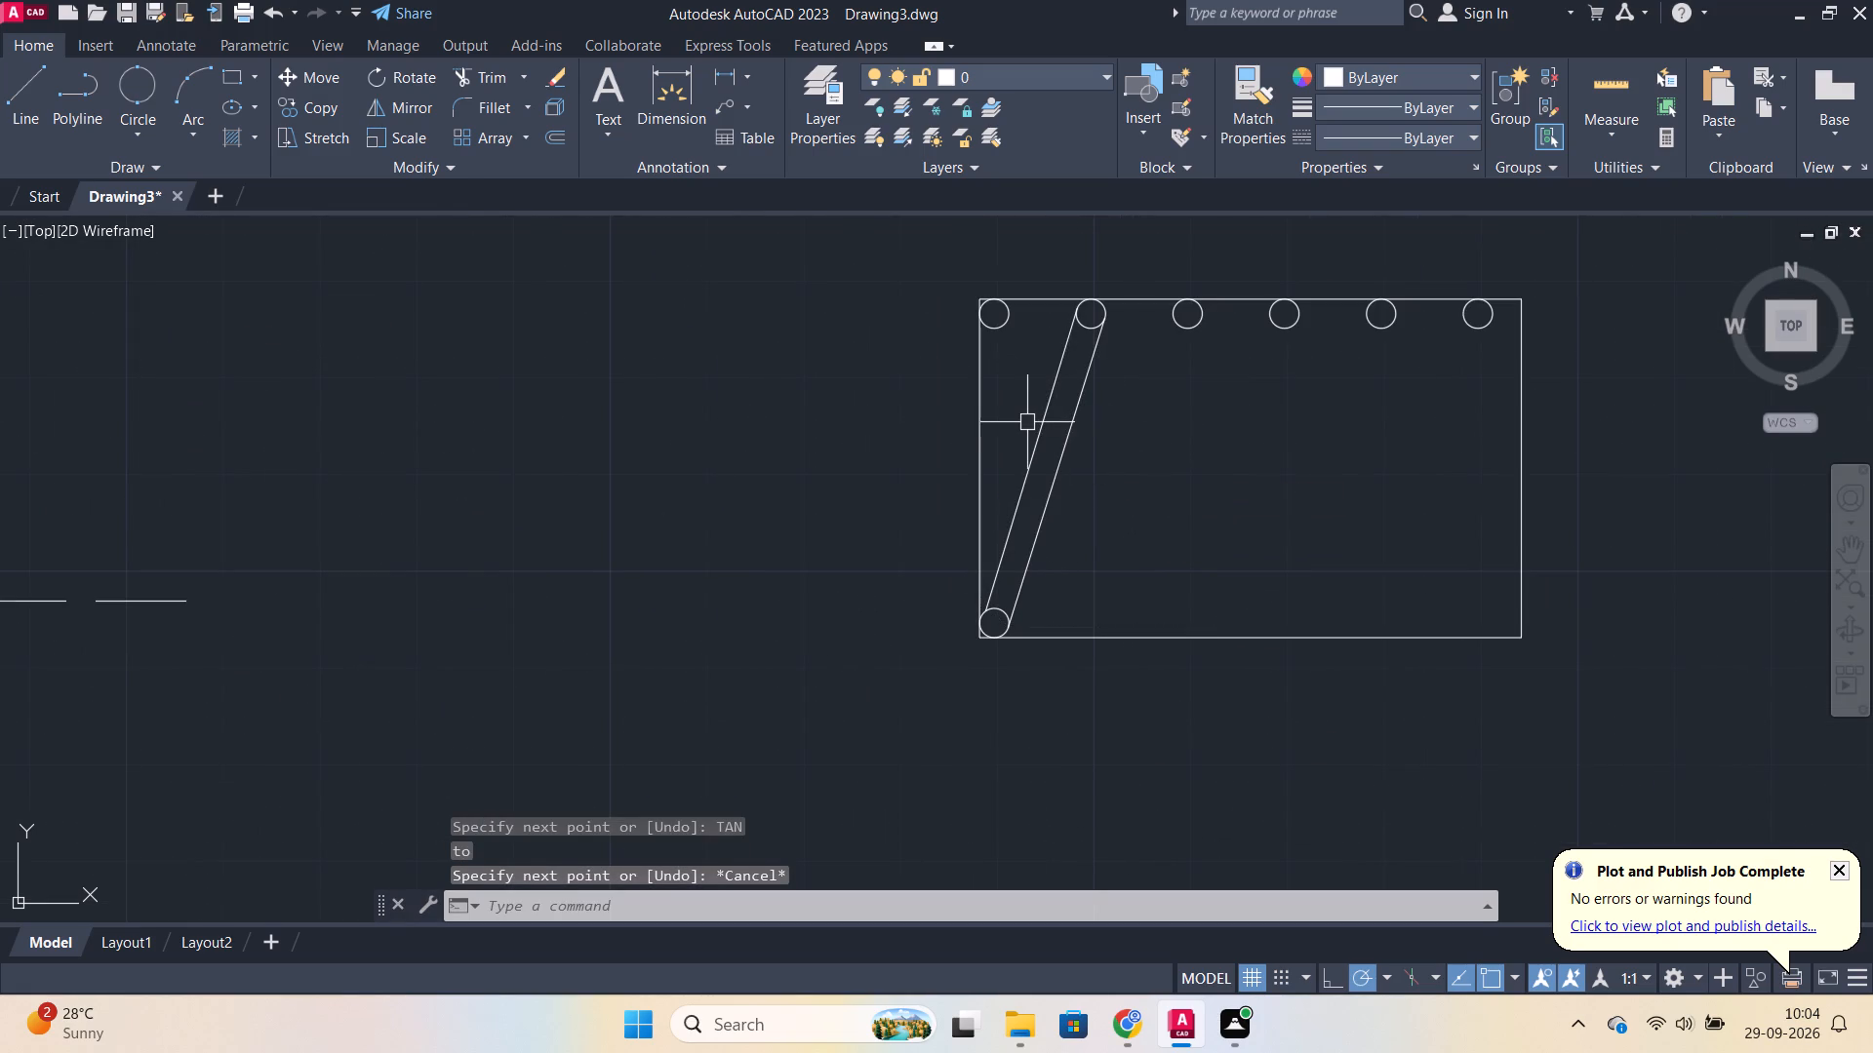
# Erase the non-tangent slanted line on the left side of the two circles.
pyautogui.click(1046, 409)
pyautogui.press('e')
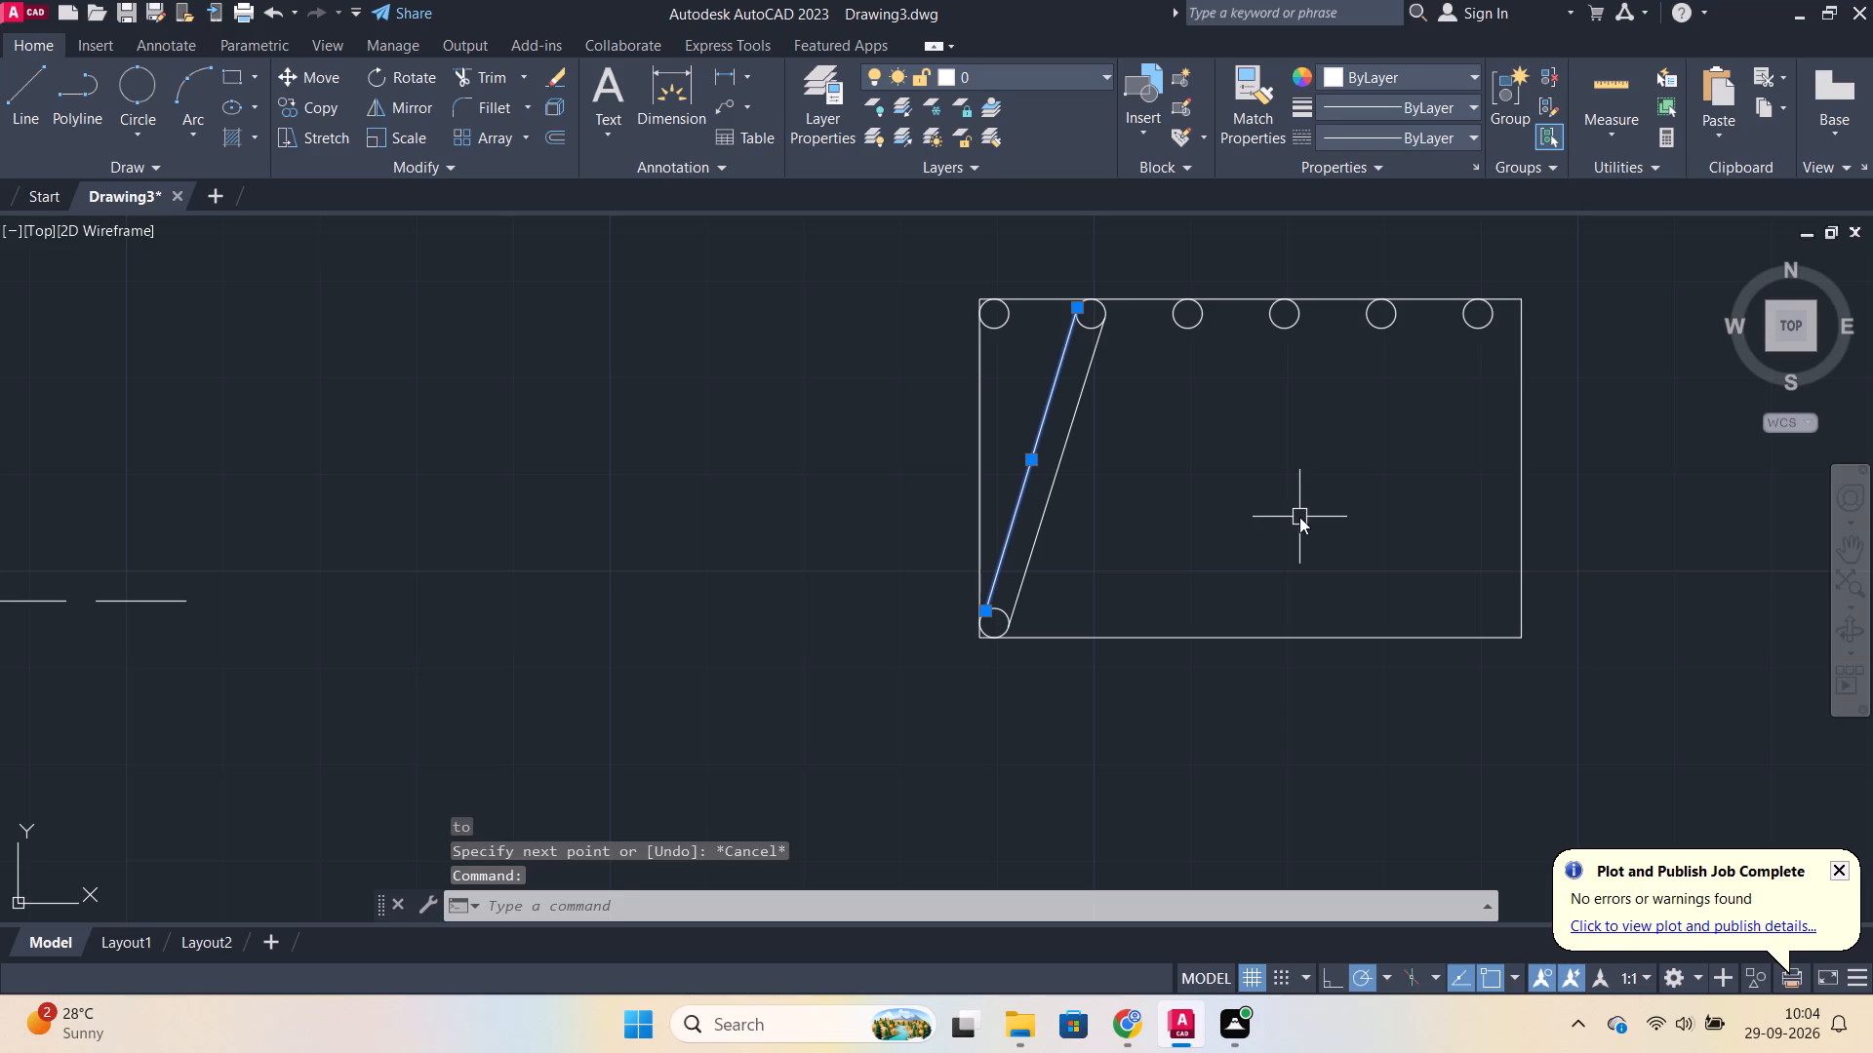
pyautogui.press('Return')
# Draw a line tangent to the left sides of the second top-row circle and the lower-left circle, using tangent snaps at both ends.
pyautogui.press('l')
pyautogui.press('Return')
pyautogui.write('TAB')
pyautogui.press('BackSpace')
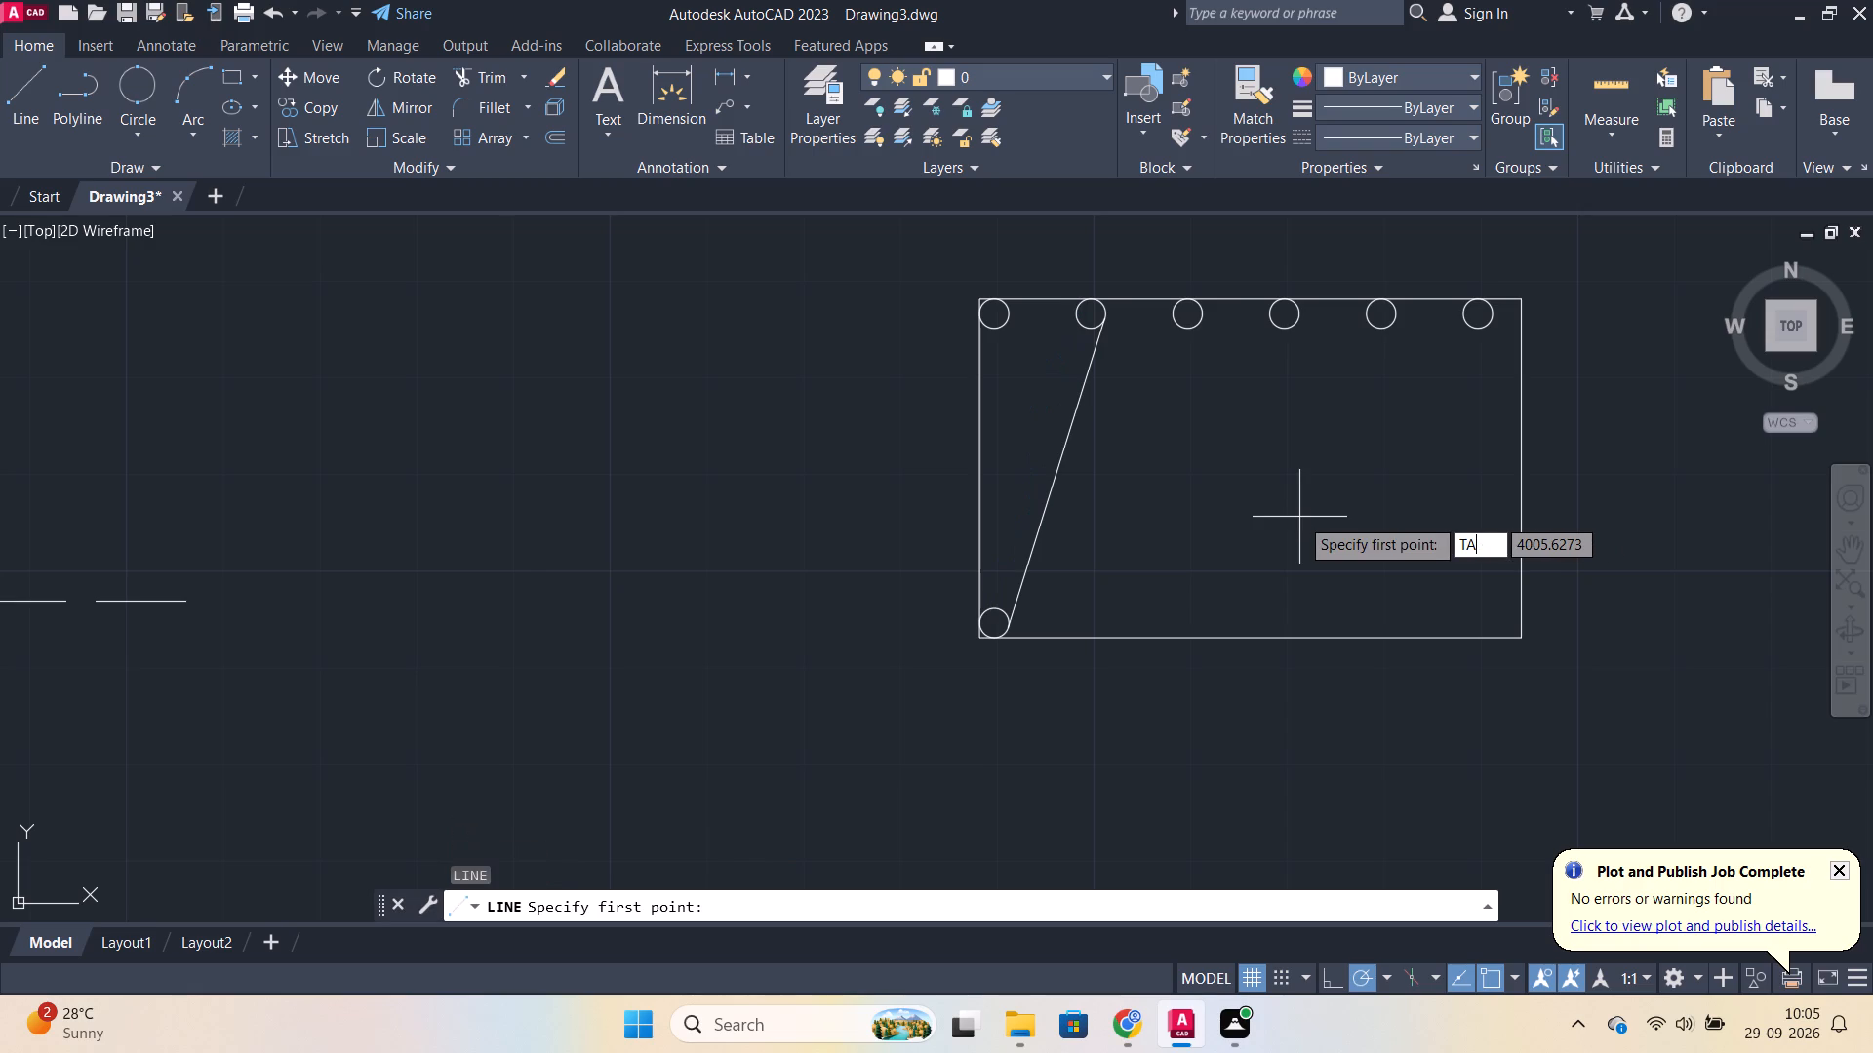
pyautogui.press('n')
pyautogui.press('Return')
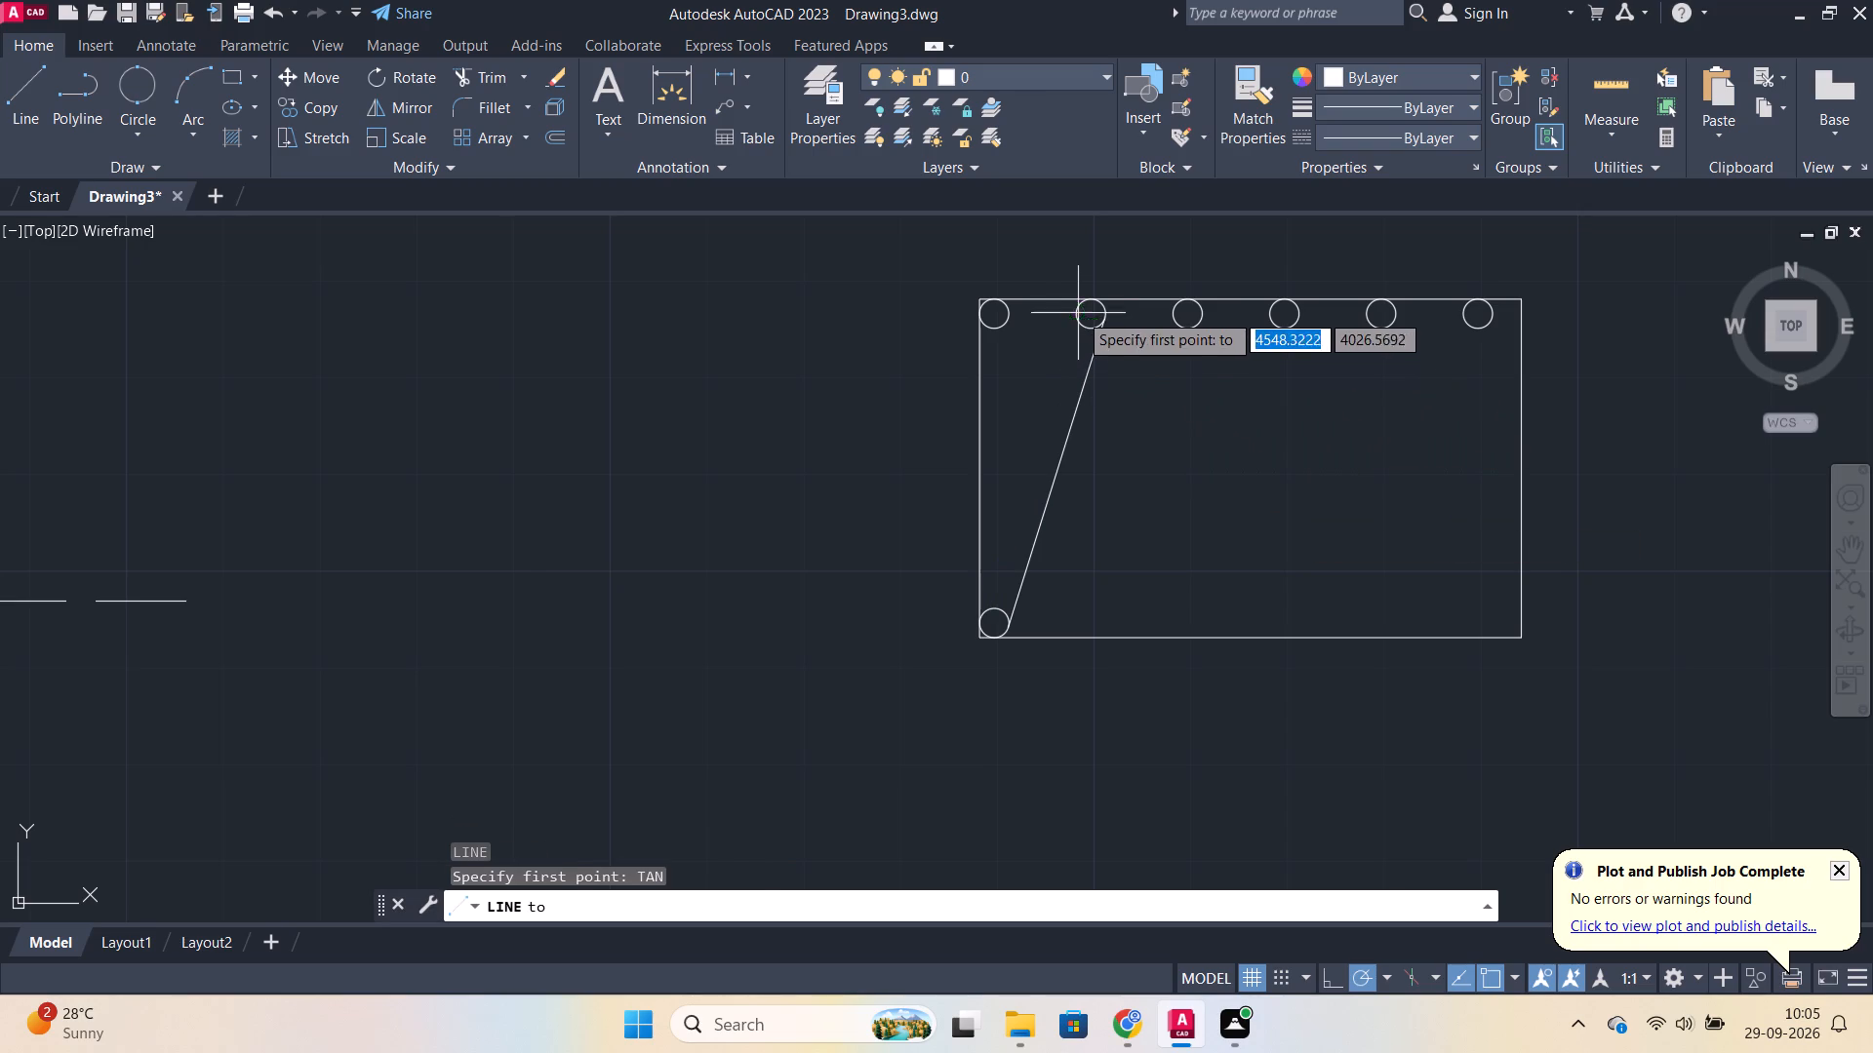
pyautogui.click(1078, 312)
pyautogui.write('TAN')
pyautogui.press('Return')
pyautogui.scroll(3, 998, 611)
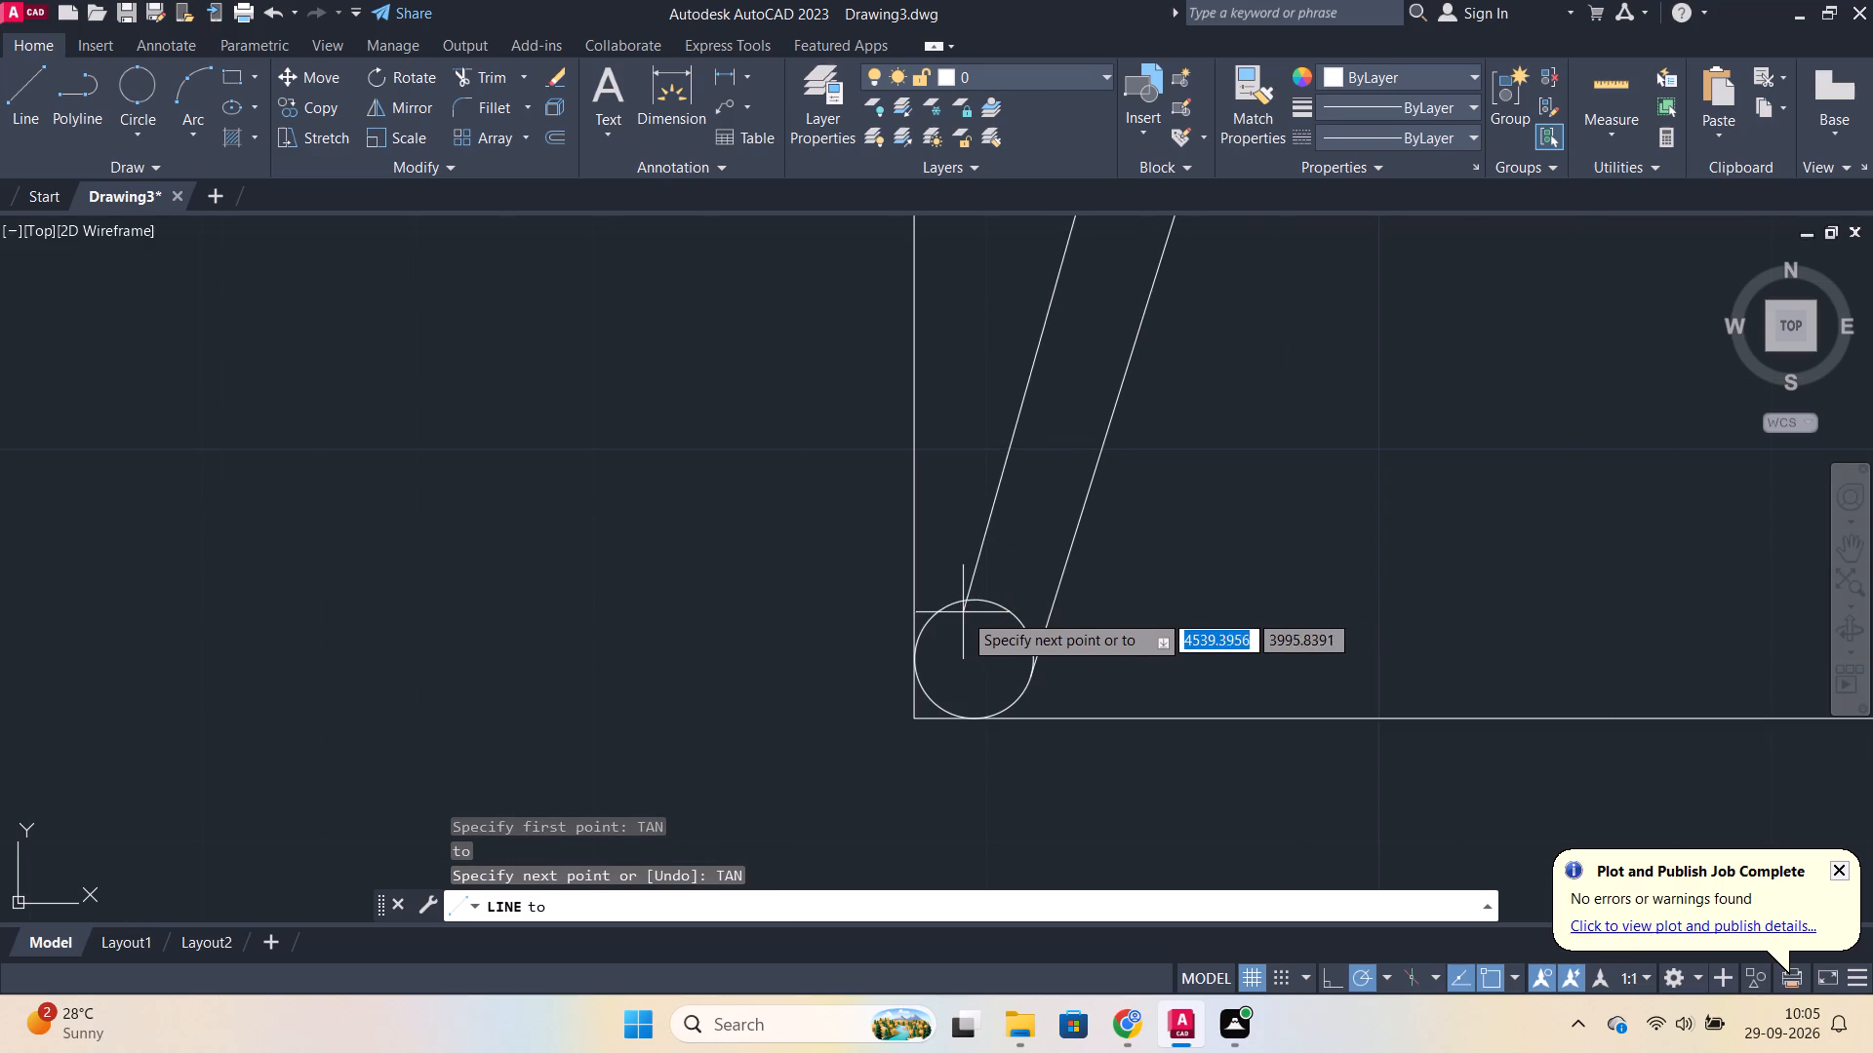
pyautogui.click(943, 610)
pyautogui.scroll(-2, 1225, 491)
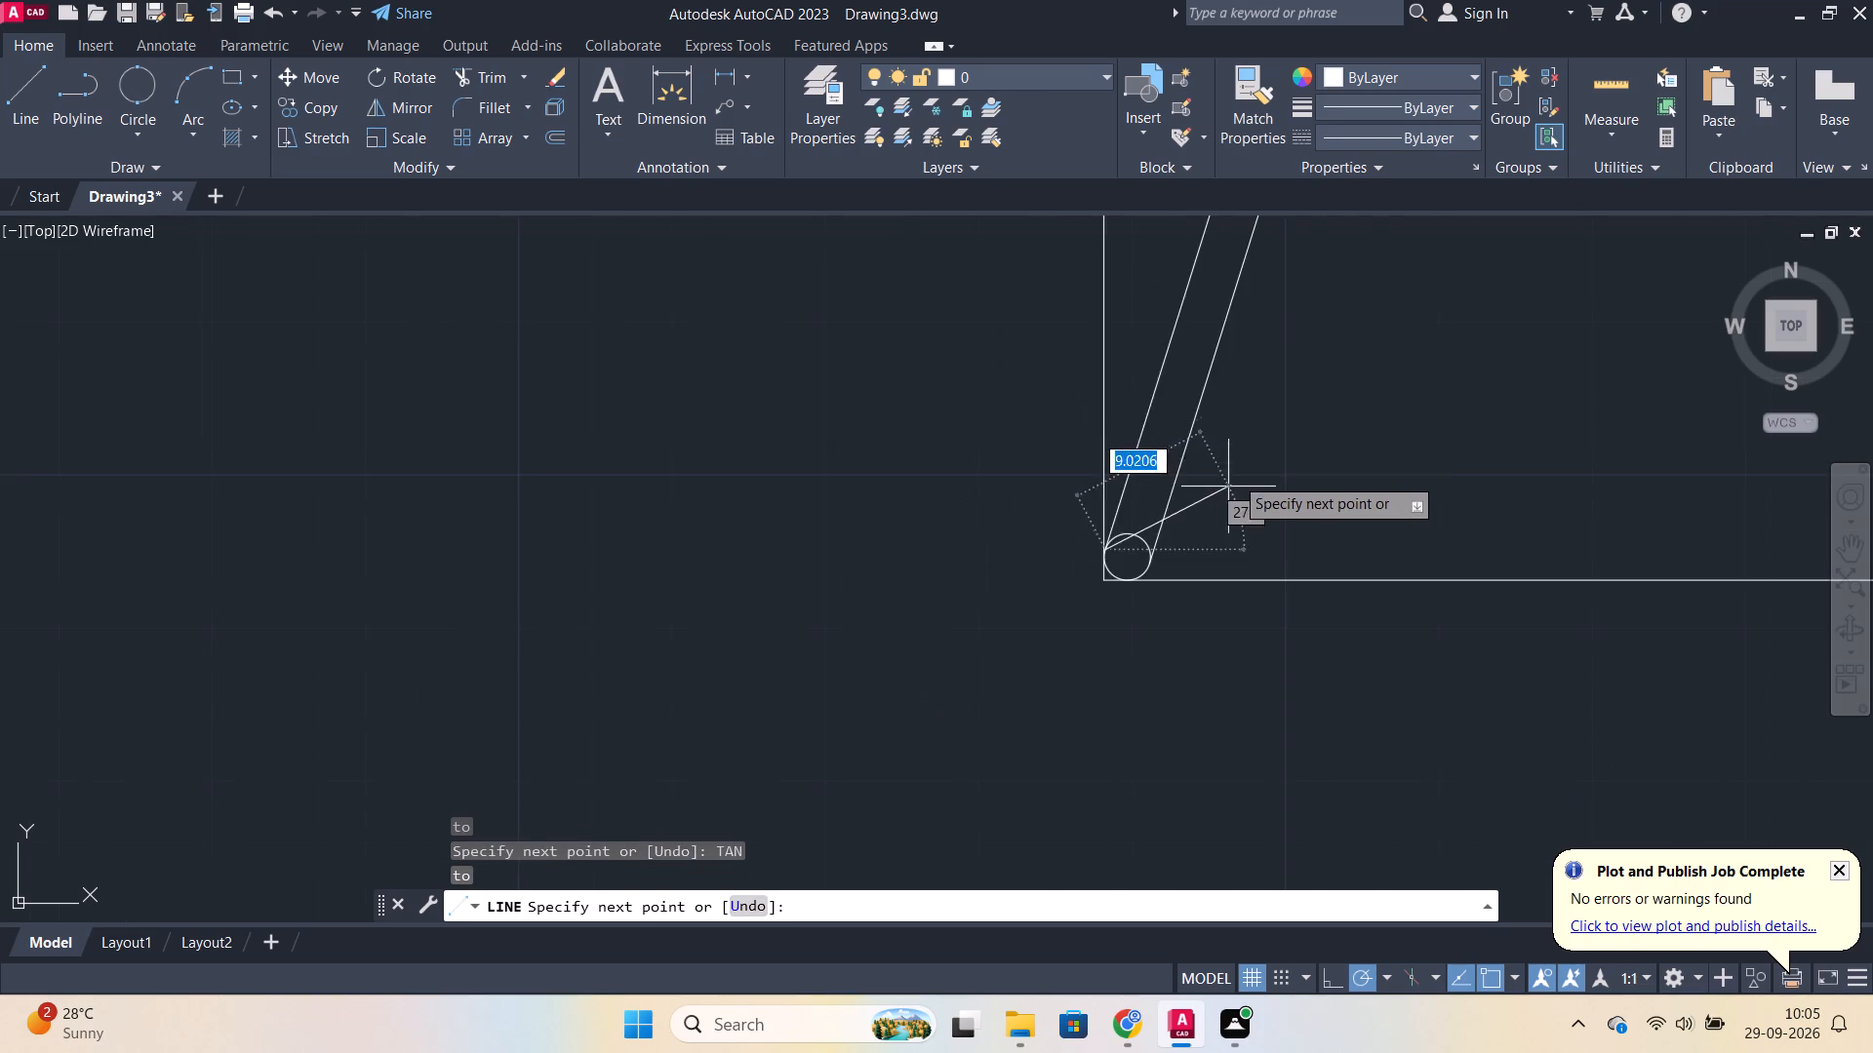
pyautogui.press('Escape')
pyautogui.scroll(-3, 1266, 433)
pyautogui.scroll(1, 1300, 424)
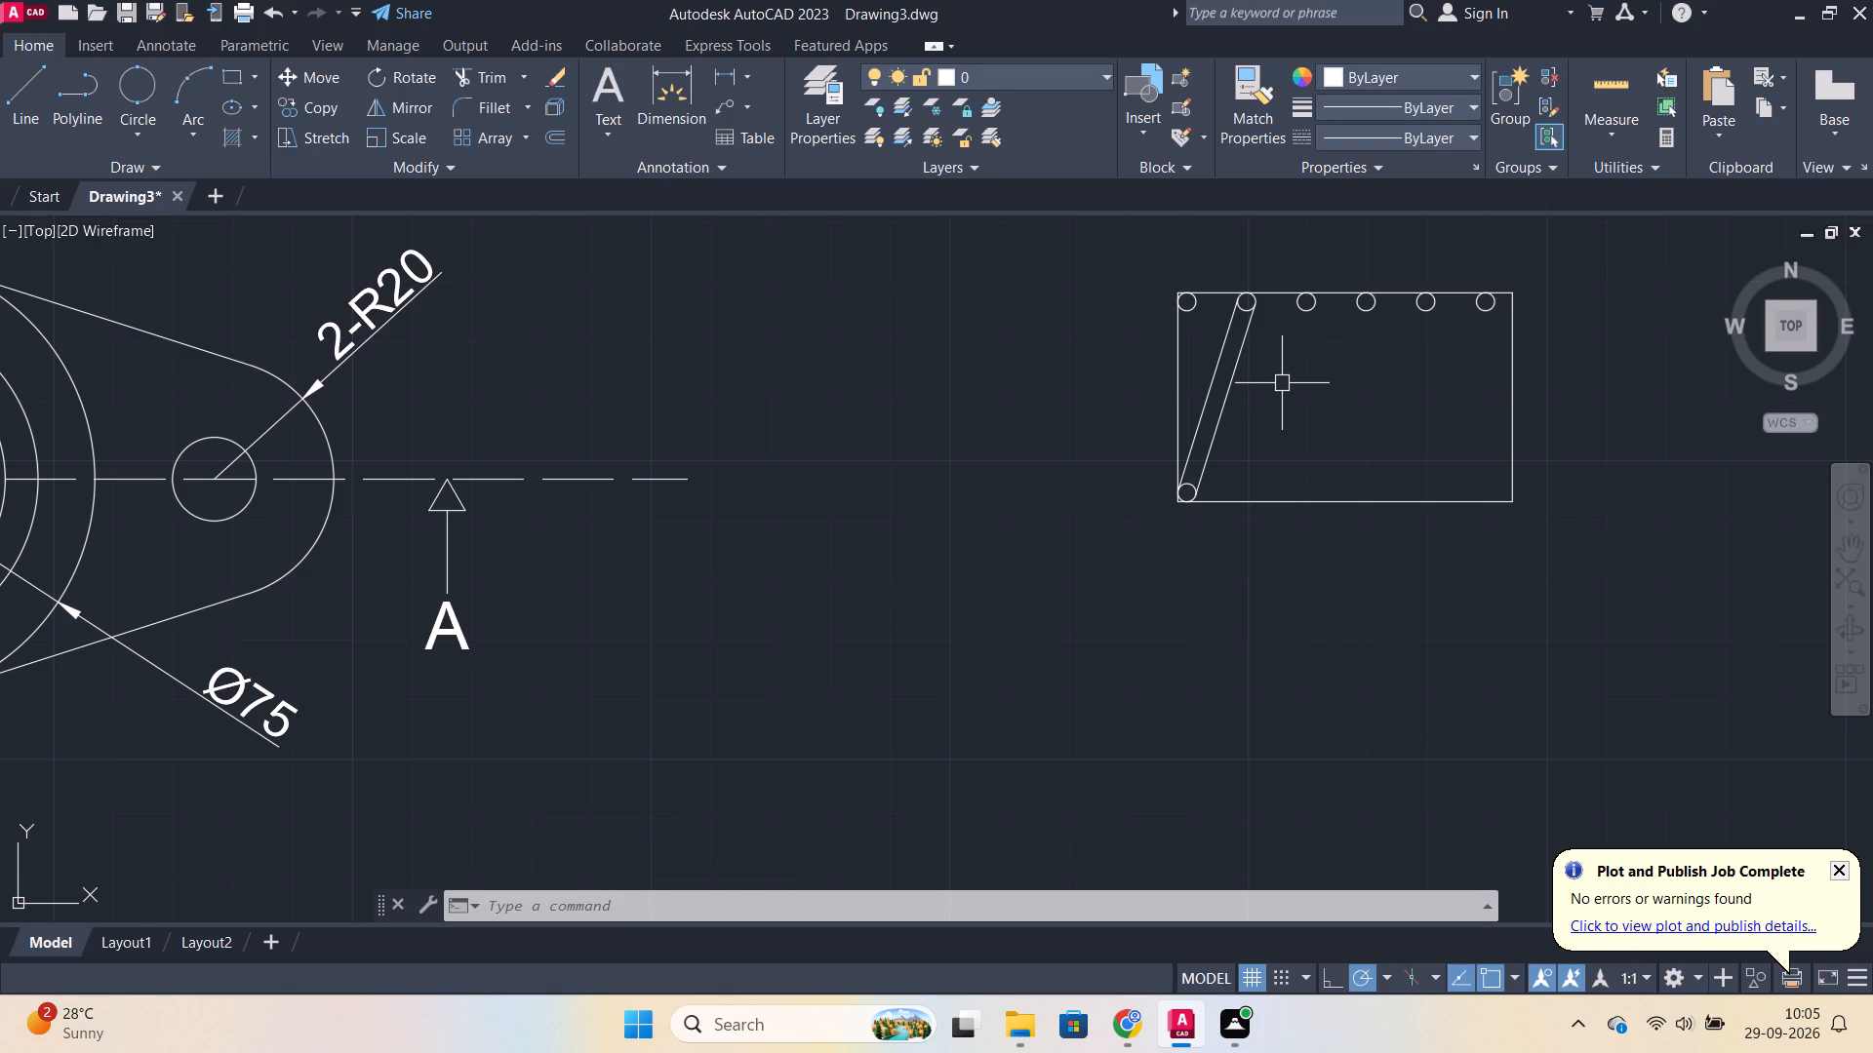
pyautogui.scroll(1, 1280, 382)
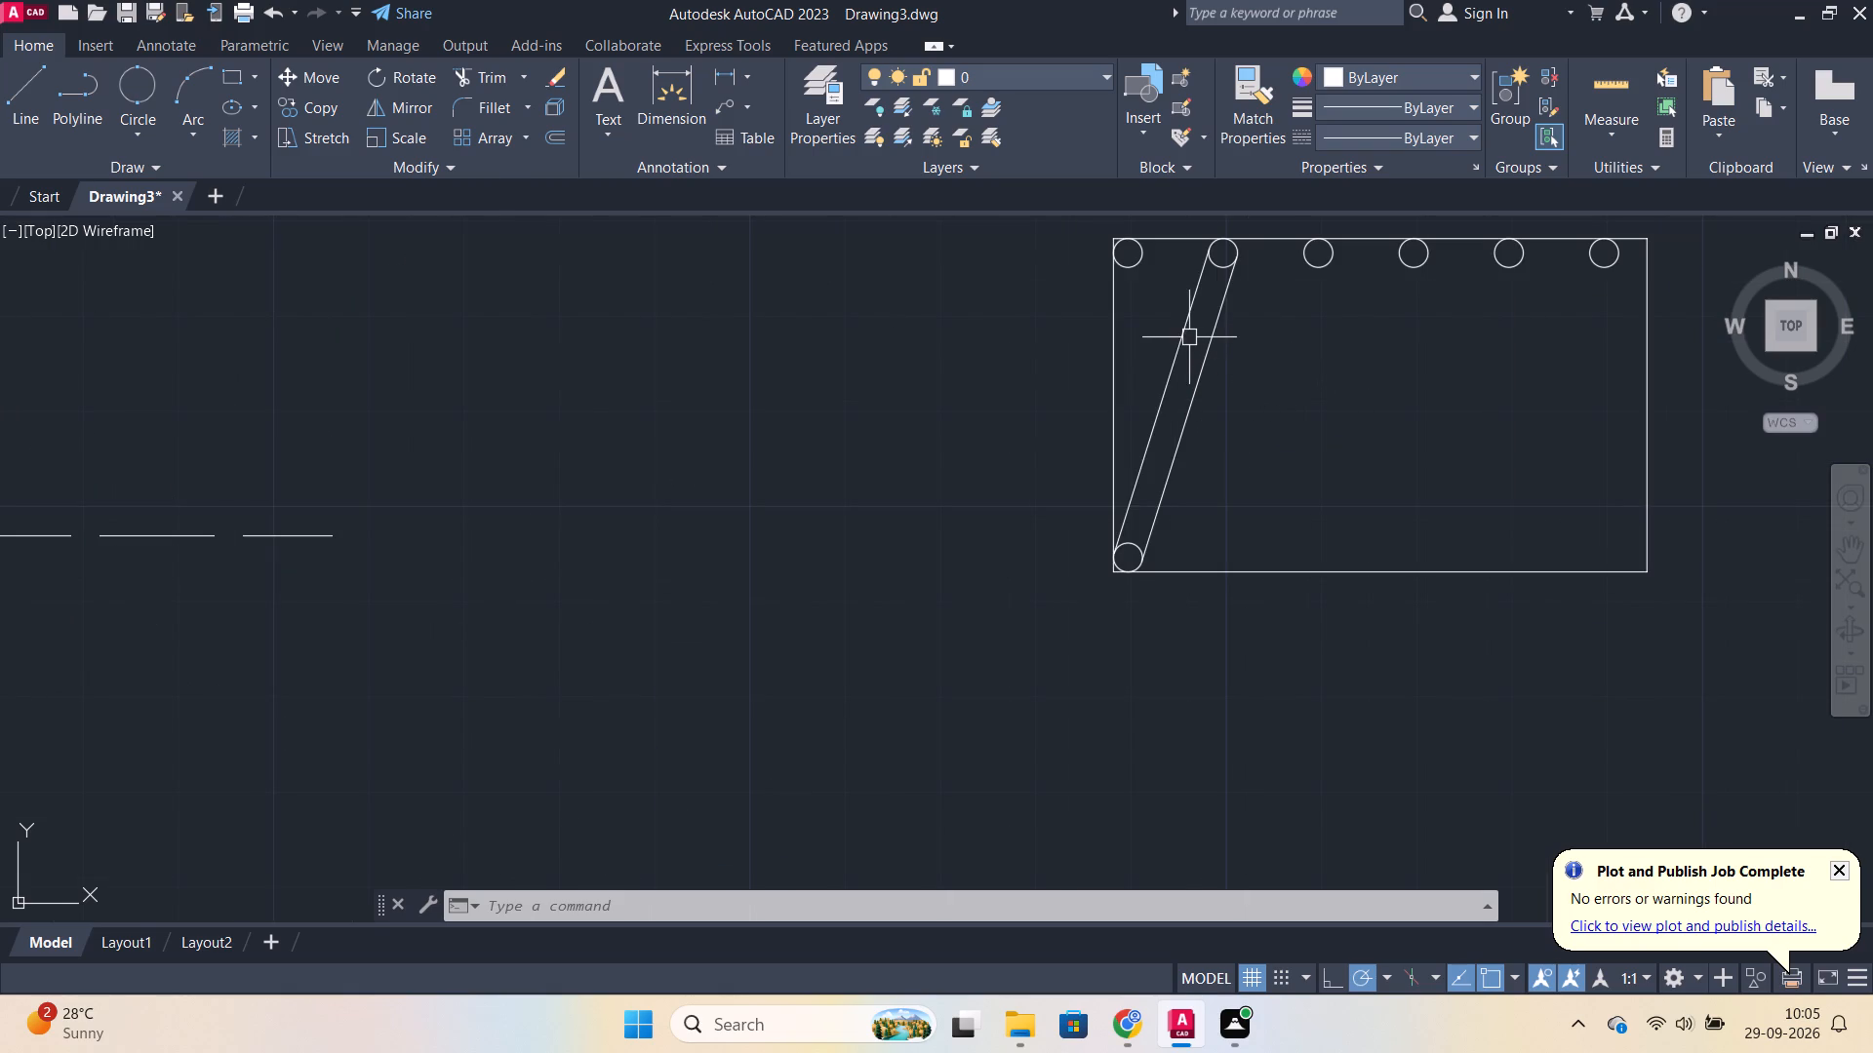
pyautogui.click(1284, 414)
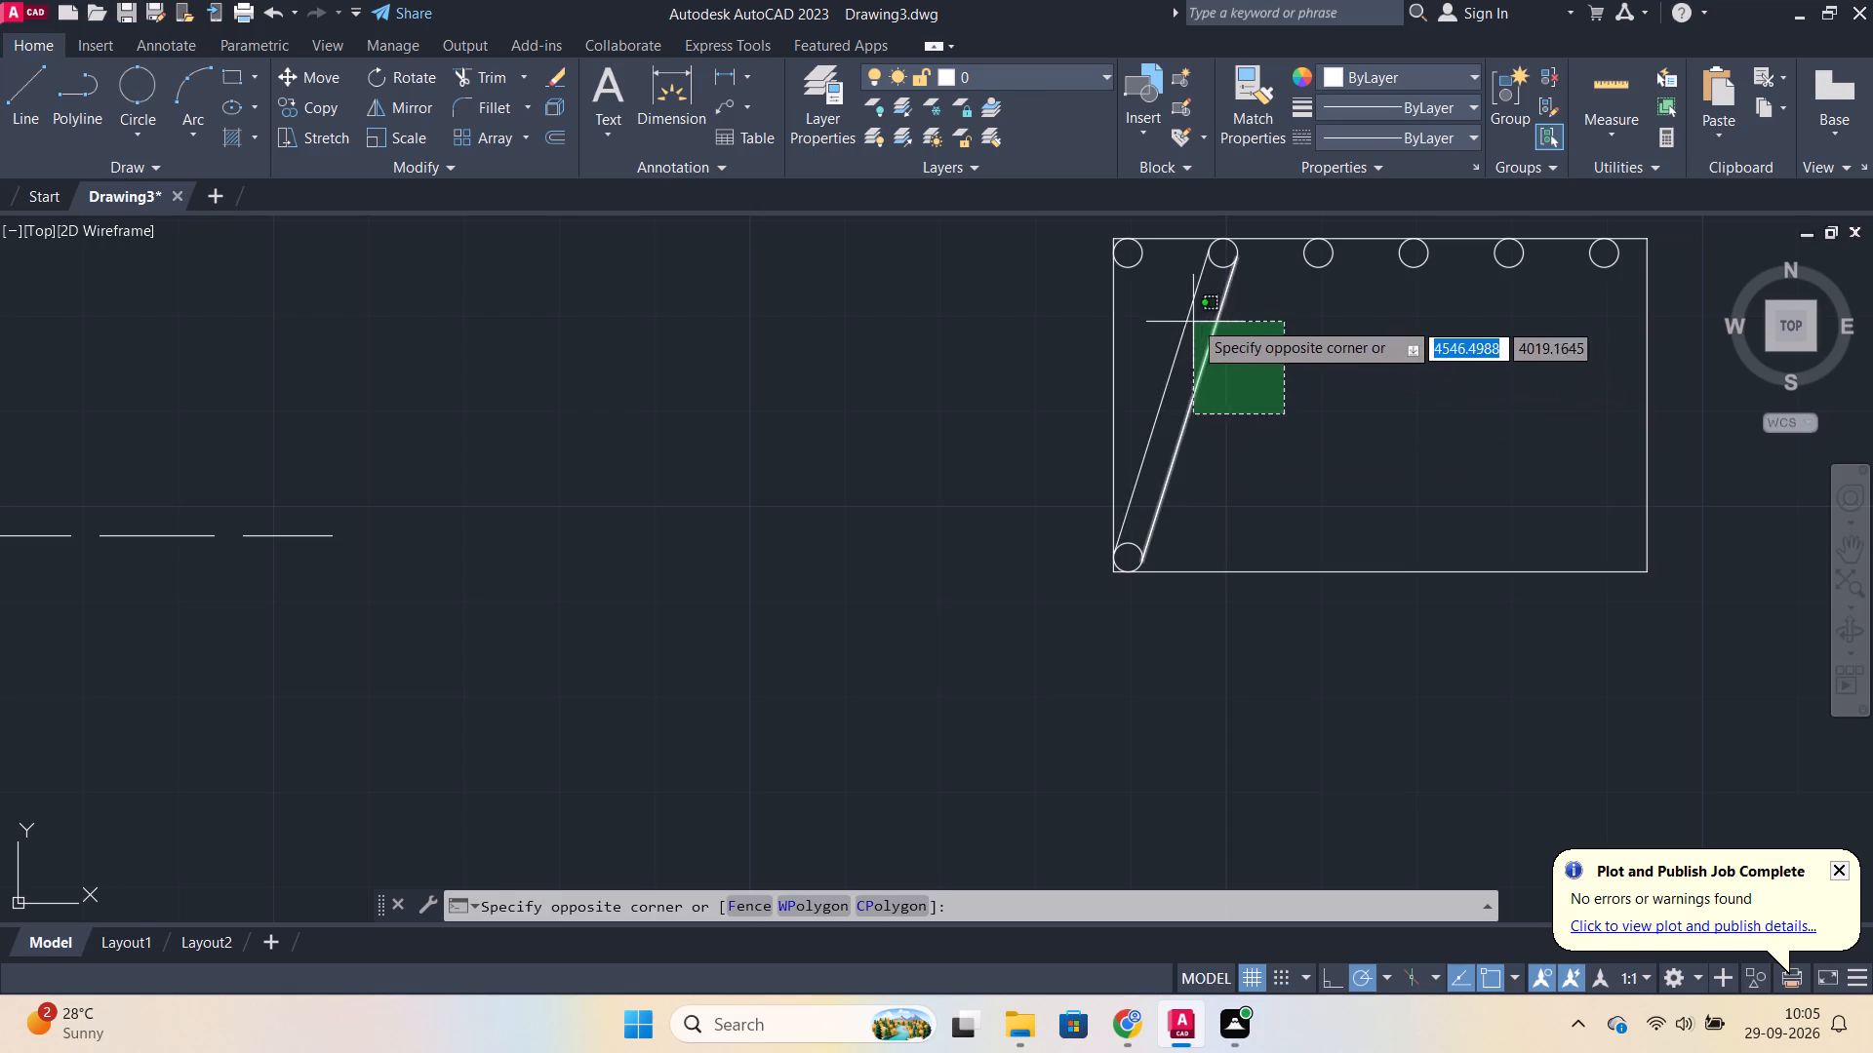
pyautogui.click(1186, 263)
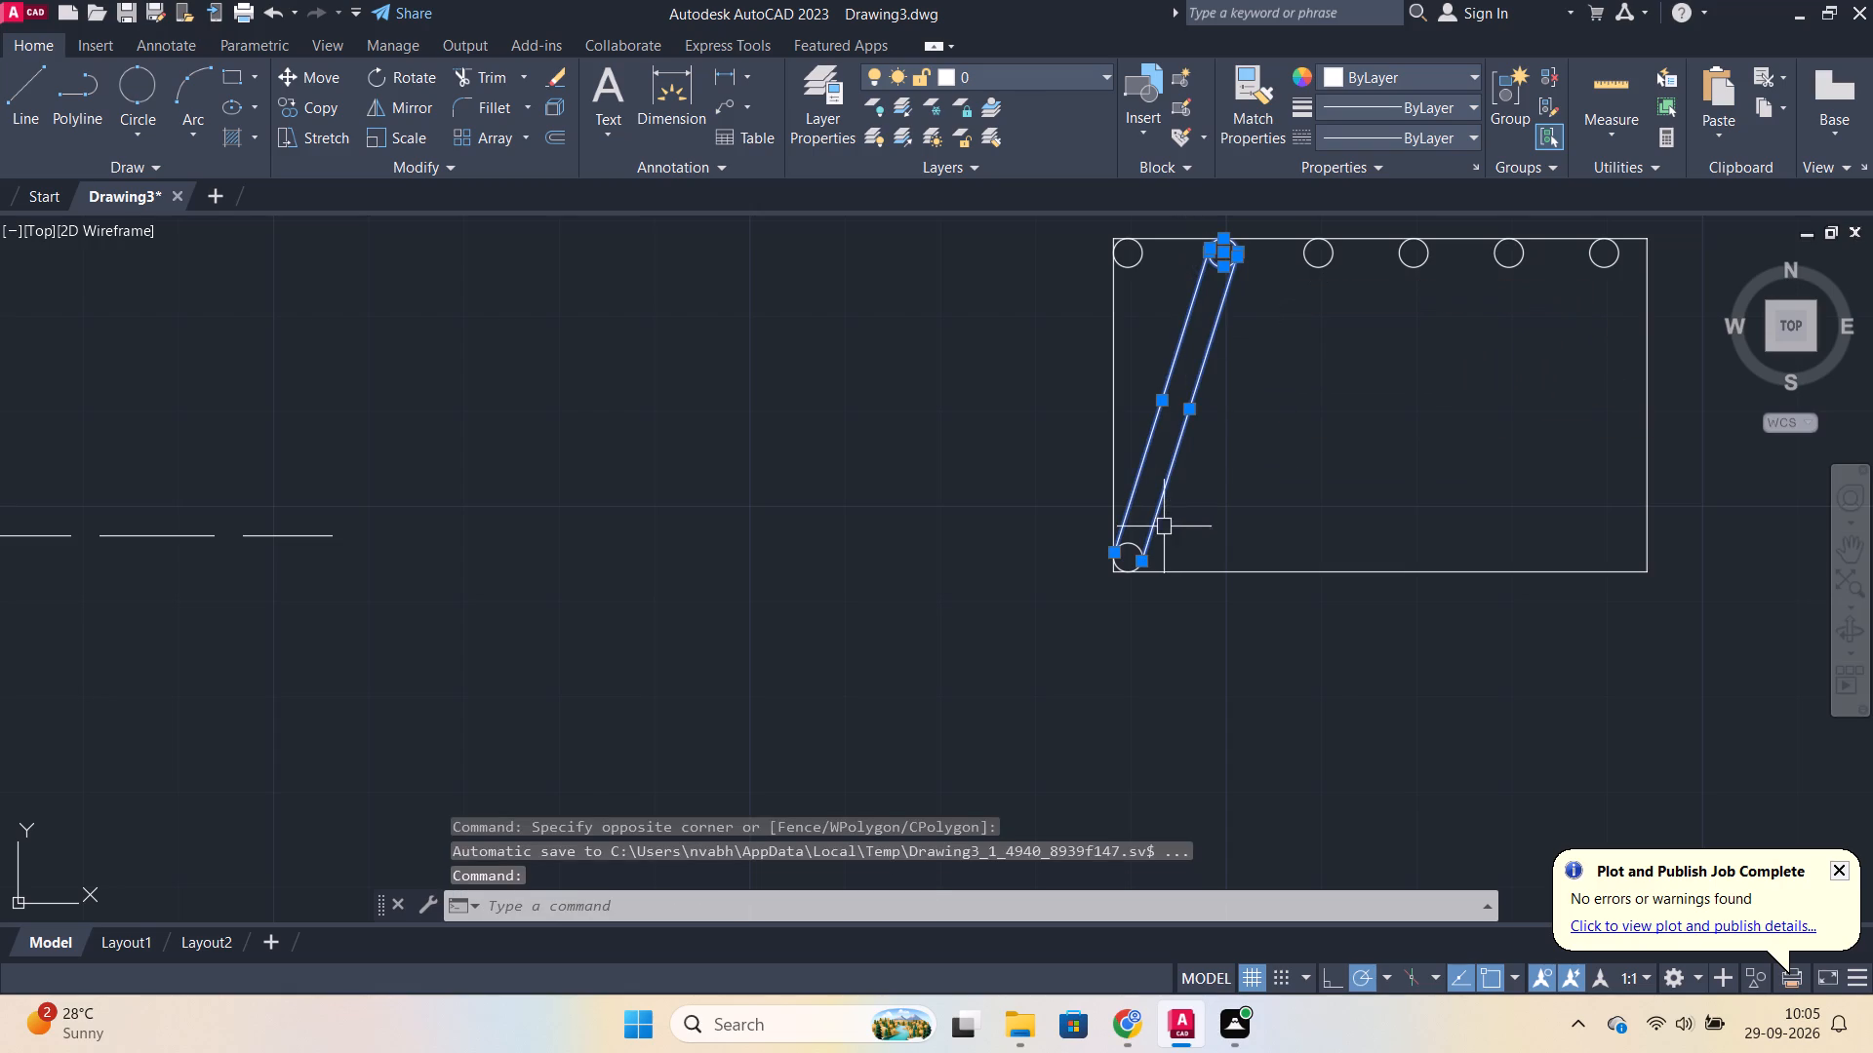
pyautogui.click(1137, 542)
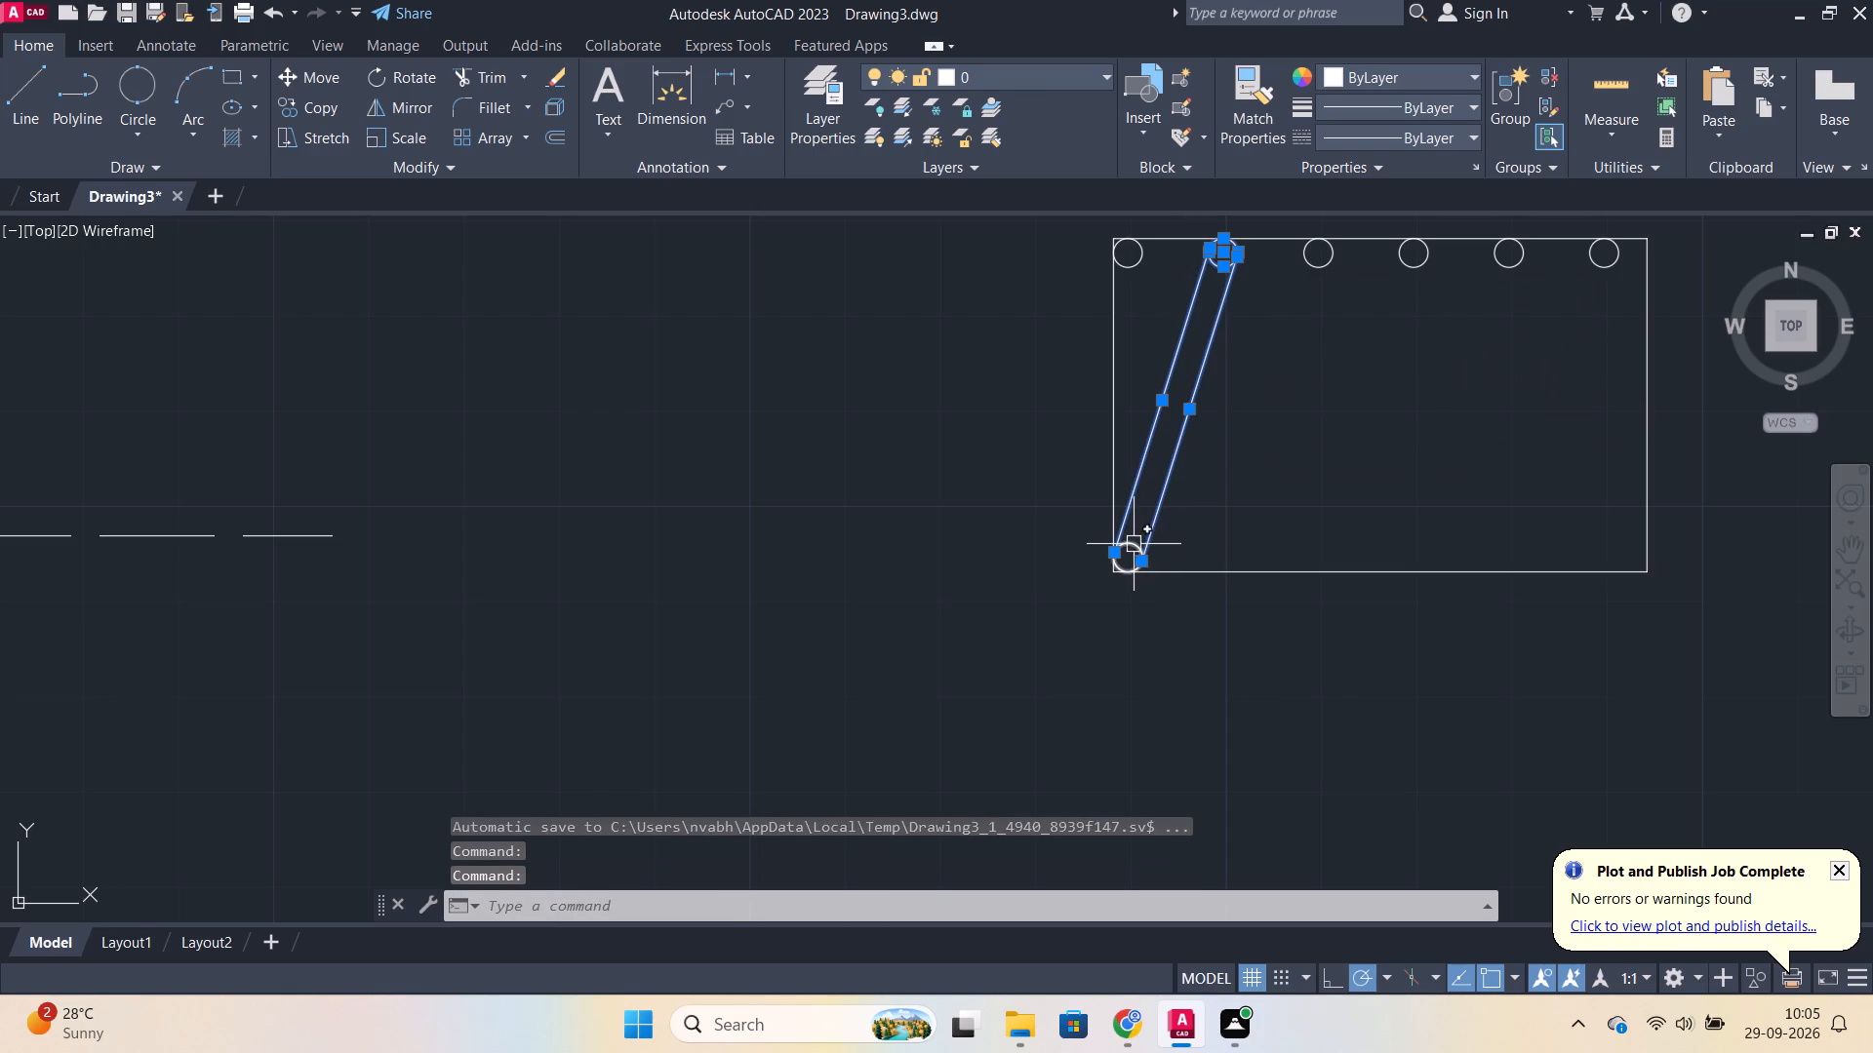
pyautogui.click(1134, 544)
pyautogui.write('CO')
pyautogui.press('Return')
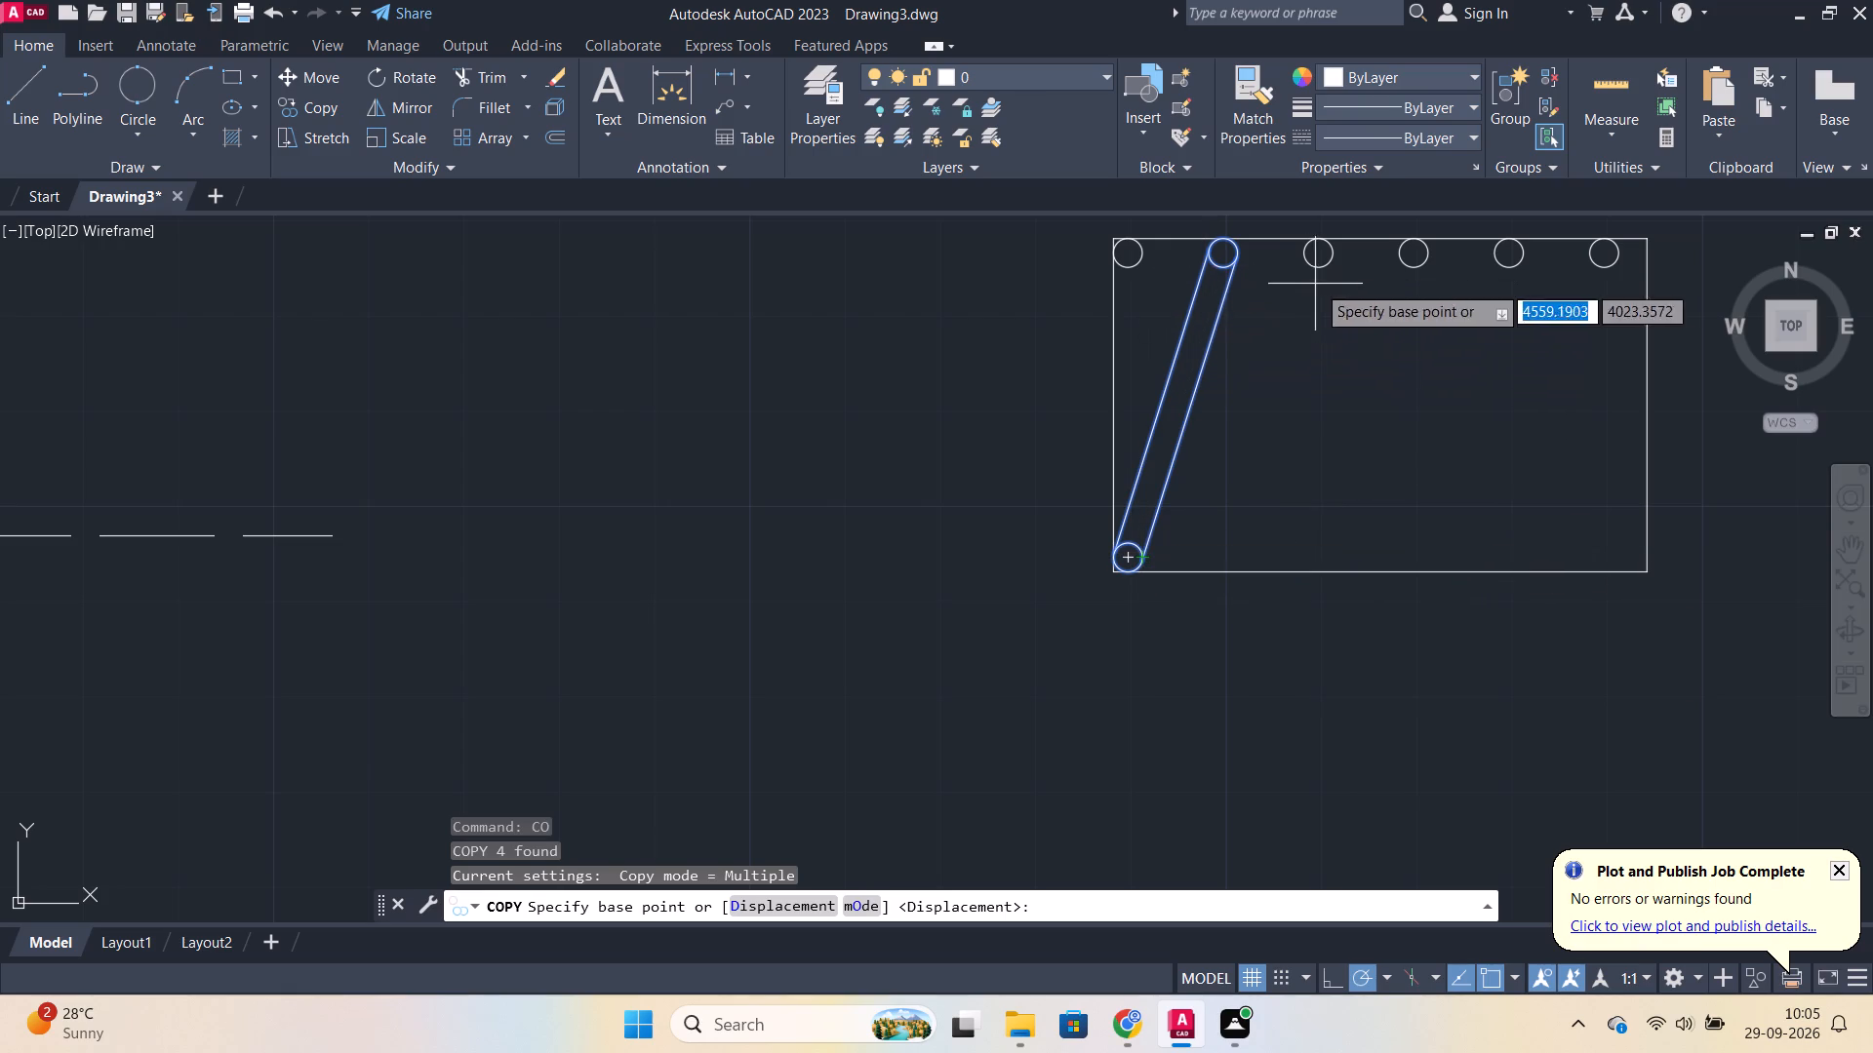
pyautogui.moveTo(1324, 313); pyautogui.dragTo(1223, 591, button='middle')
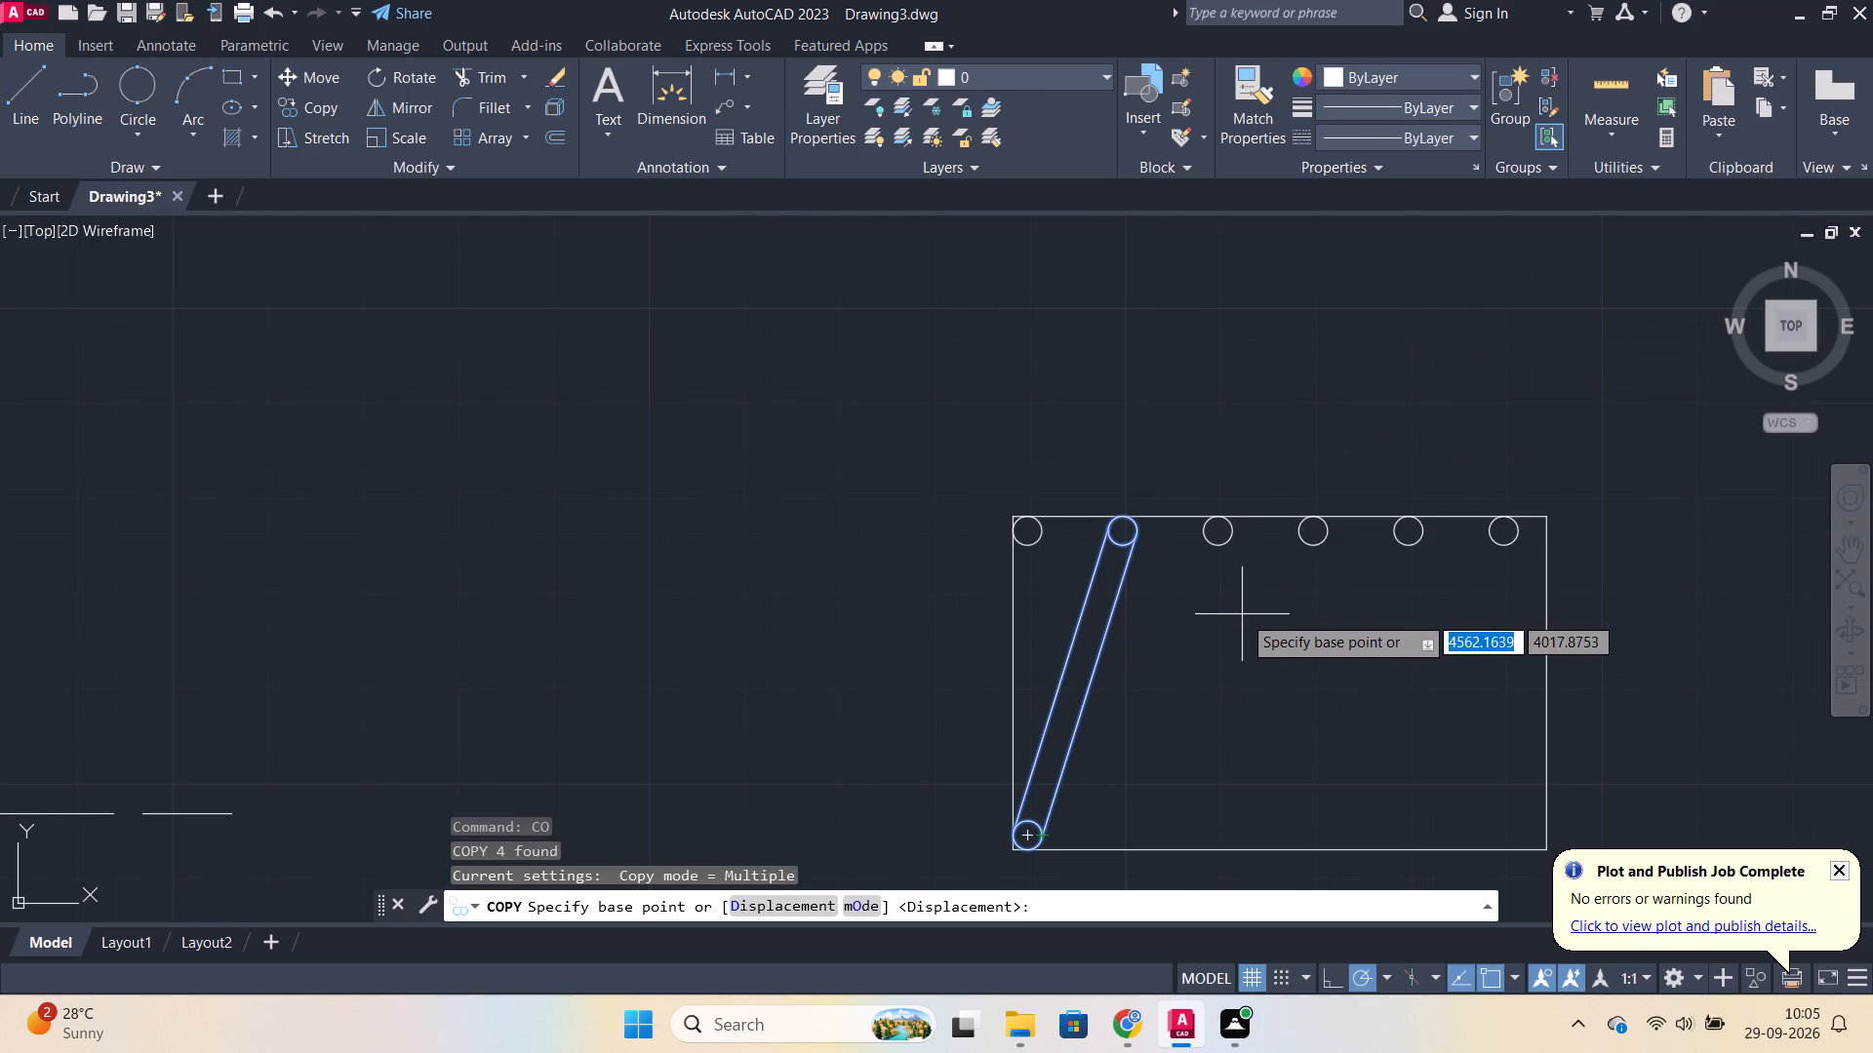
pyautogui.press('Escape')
# Erase the third through sixth circles of the top row inside the rectangle.
pyautogui.click(1240, 526)
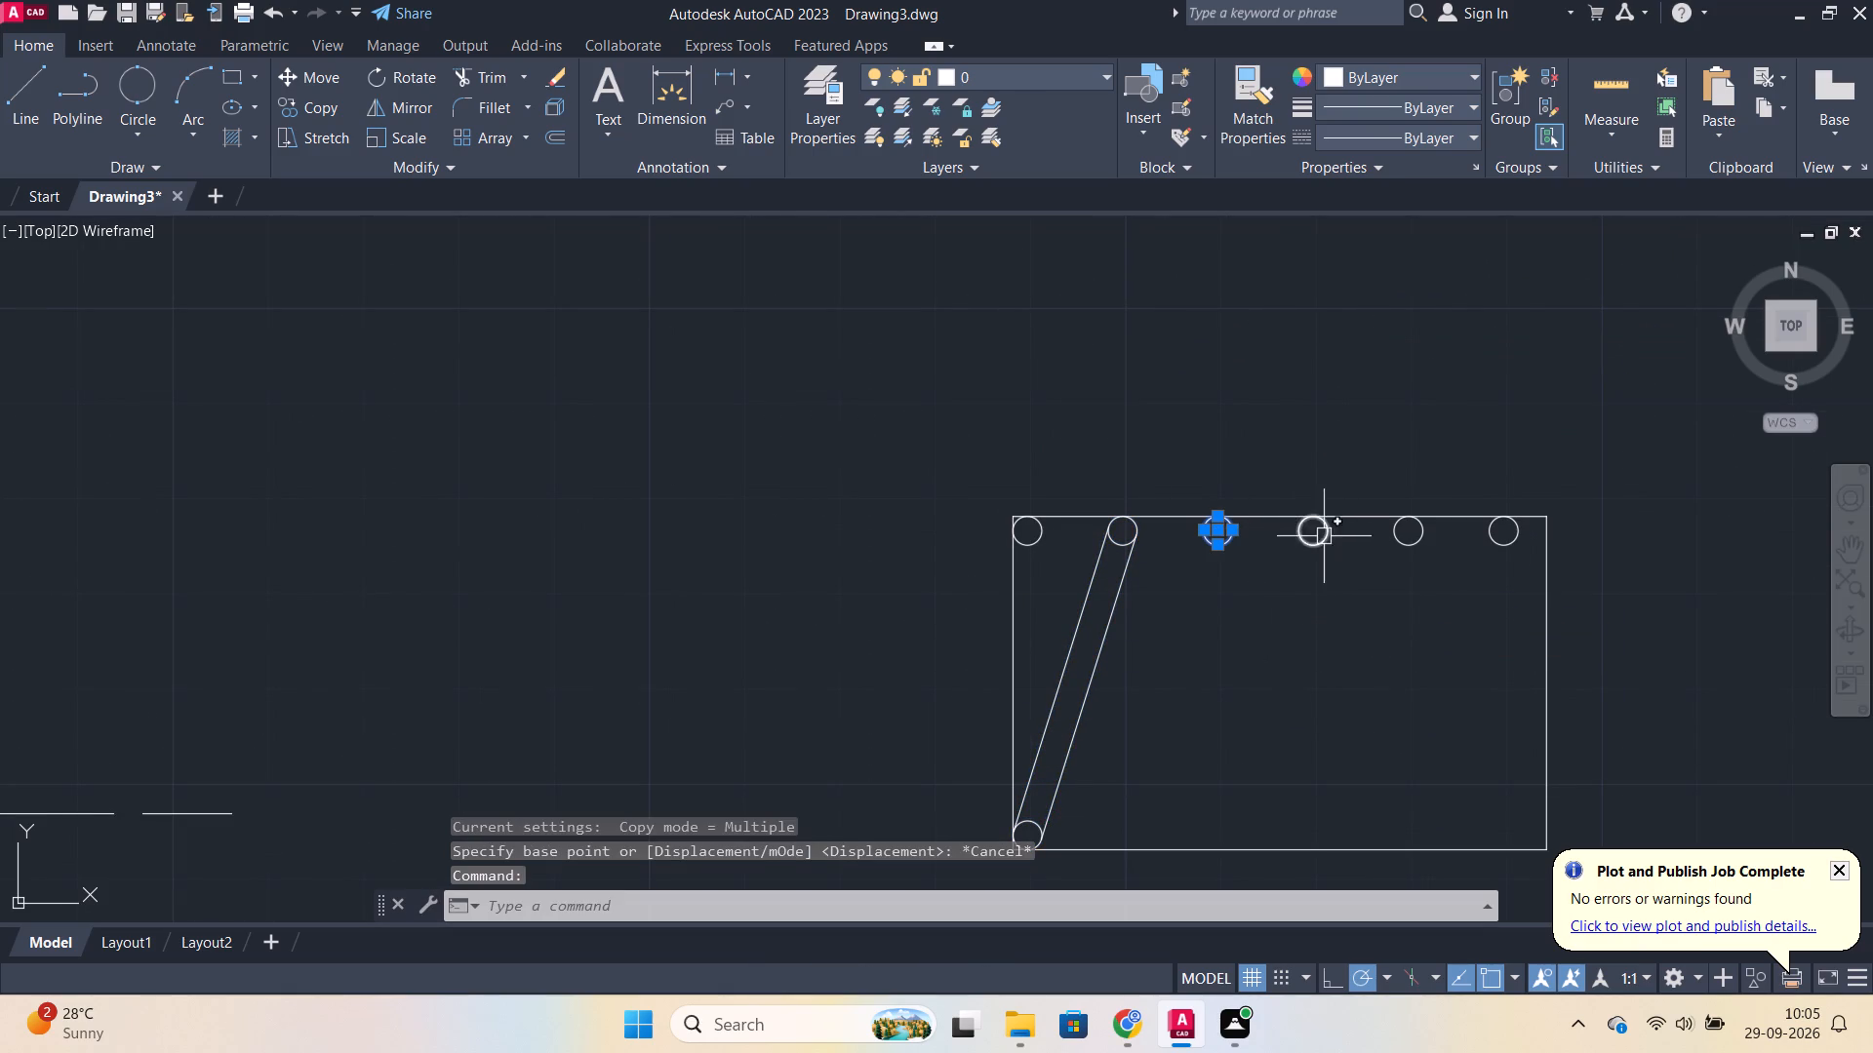
pyautogui.click(1324, 536)
pyautogui.click(1403, 537)
pyautogui.click(1516, 544)
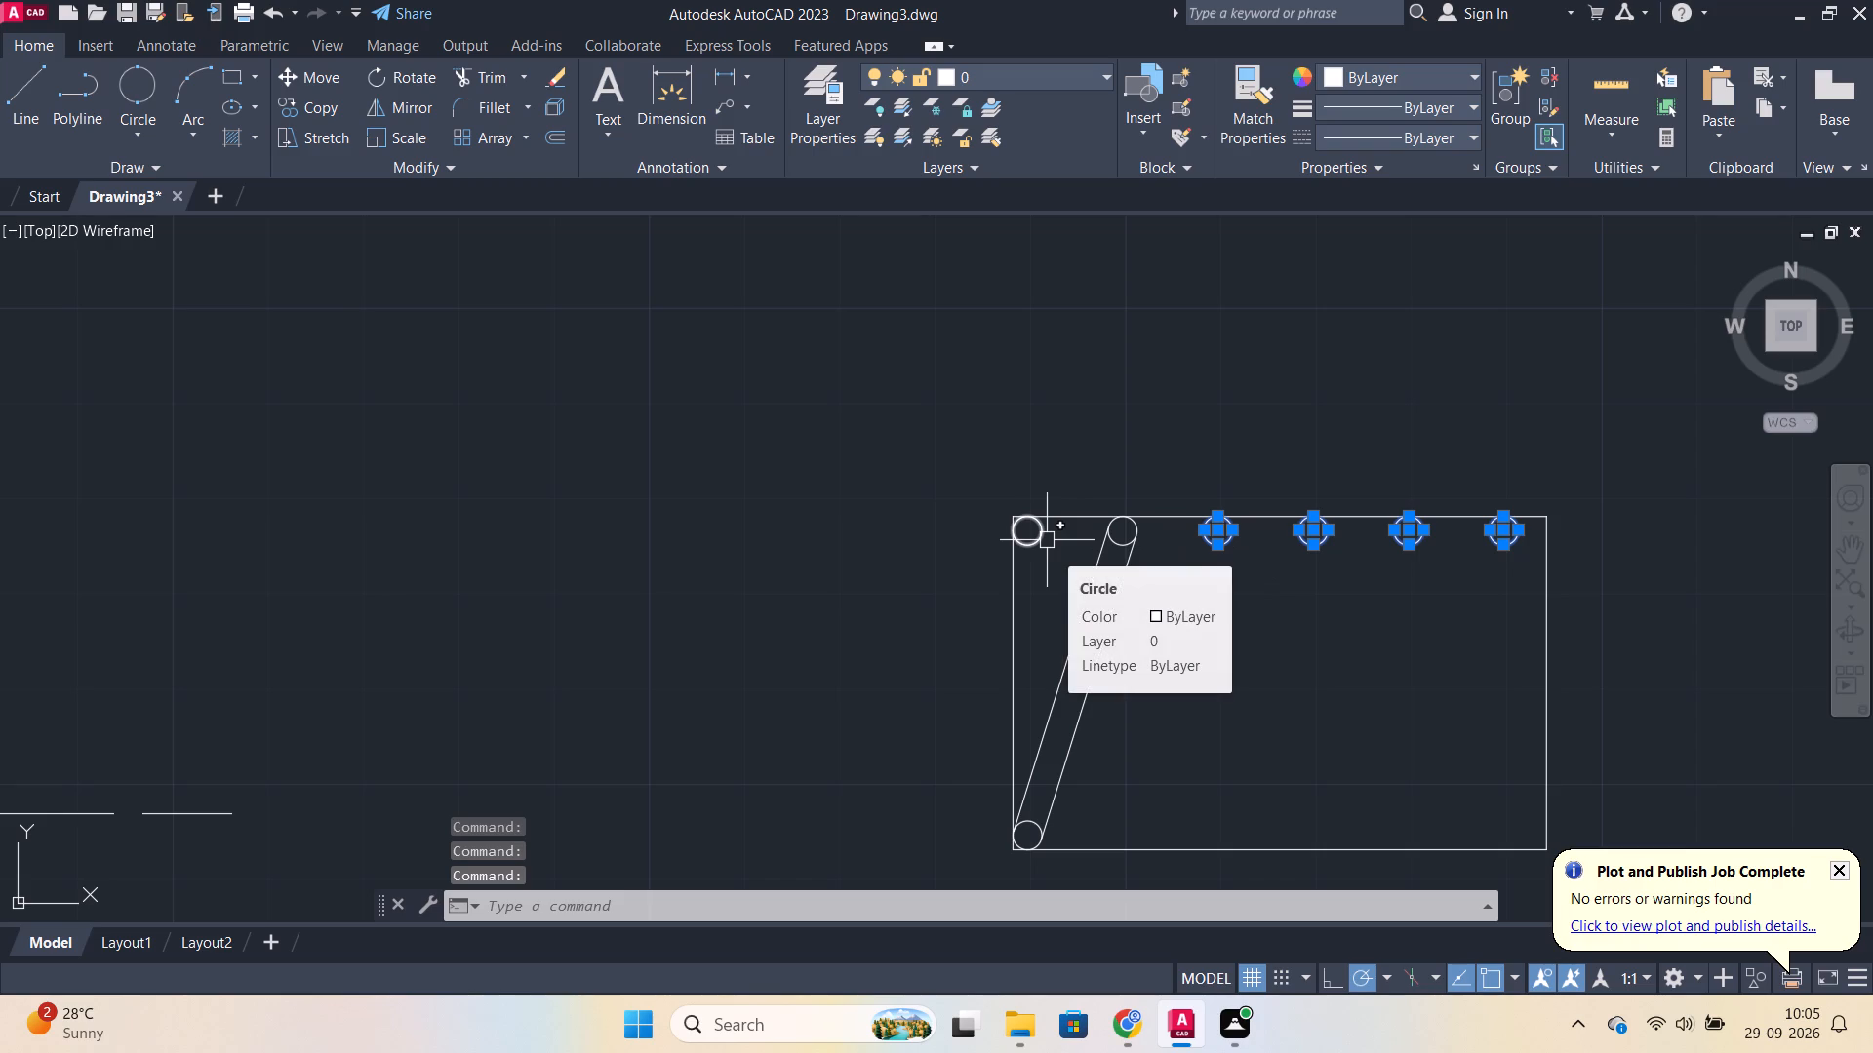
pyautogui.press('e')
pyautogui.press('Return')
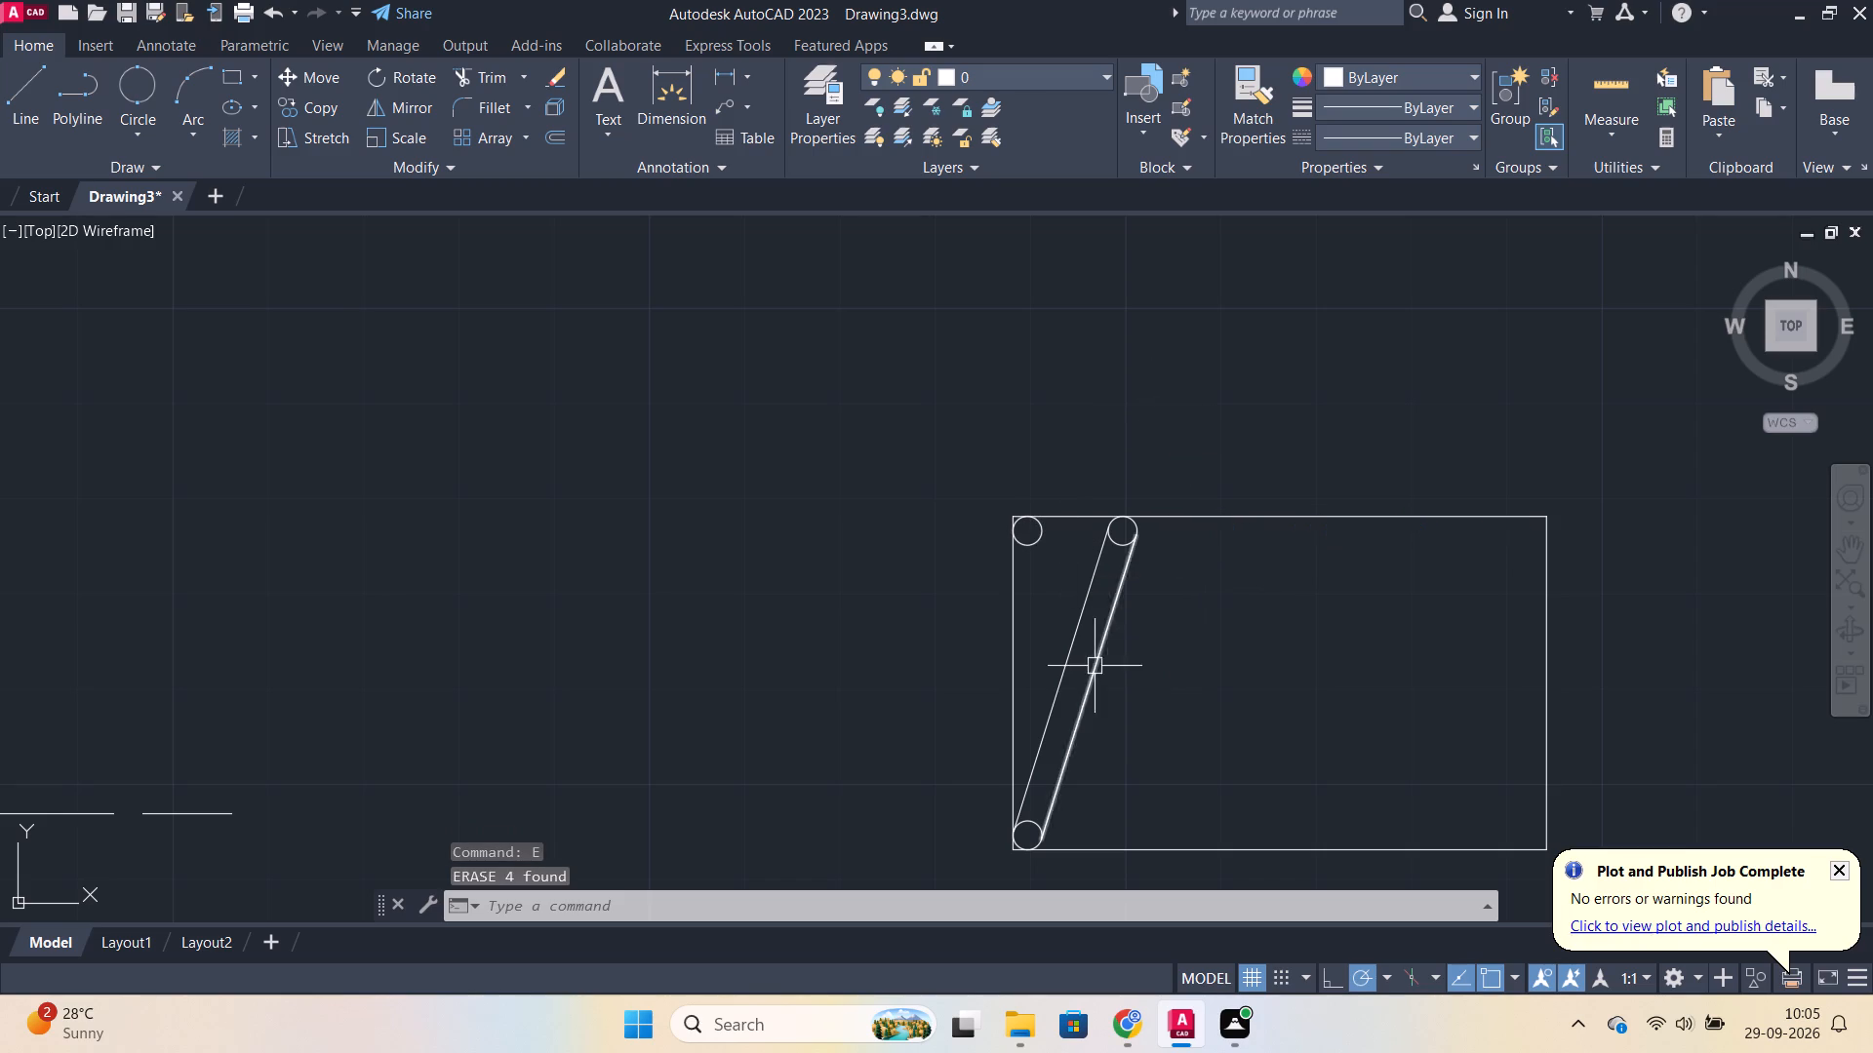
# Copy the two slanted tangent lines with their upper and lower end circles 10 units horizontally to the right, based at the upper circle's centre.
pyautogui.moveTo(1137, 689); pyautogui.dragTo(1128, 681)
pyautogui.click(1054, 580)
pyautogui.click(1109, 538)
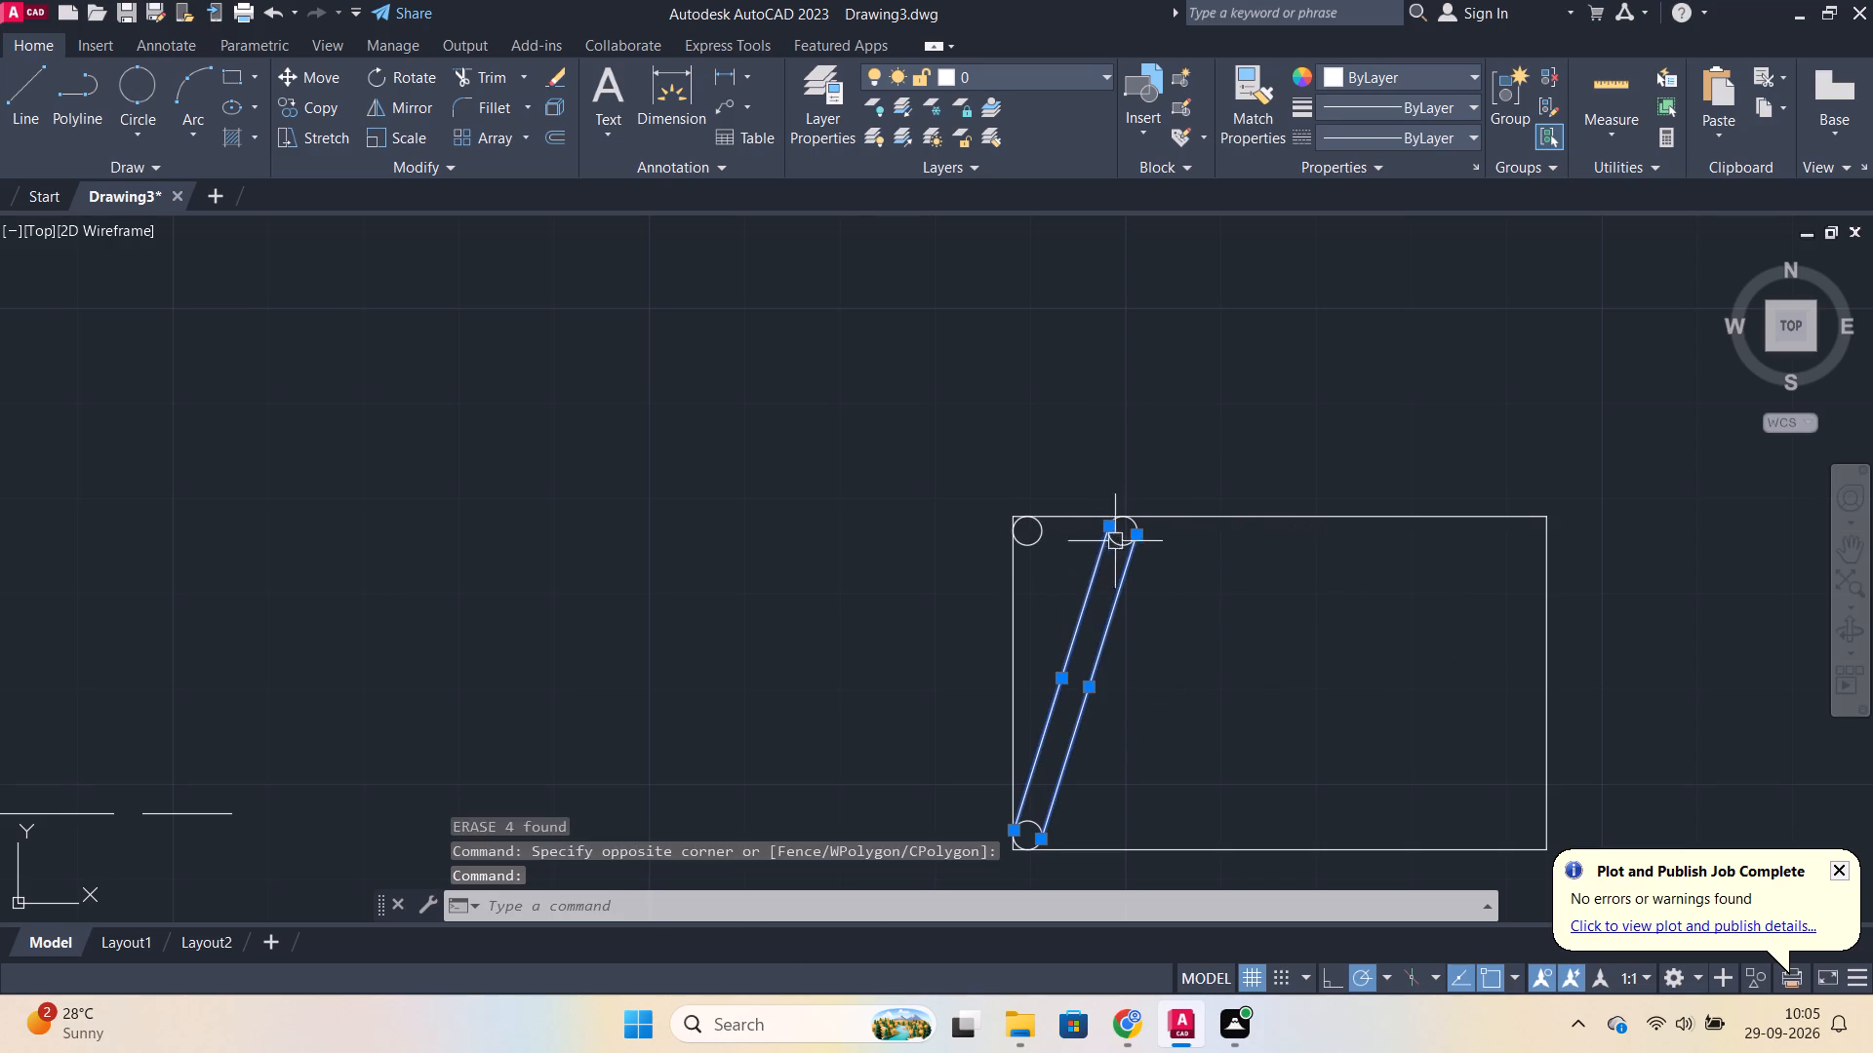
pyautogui.click(1120, 555)
pyautogui.click(1120, 550)
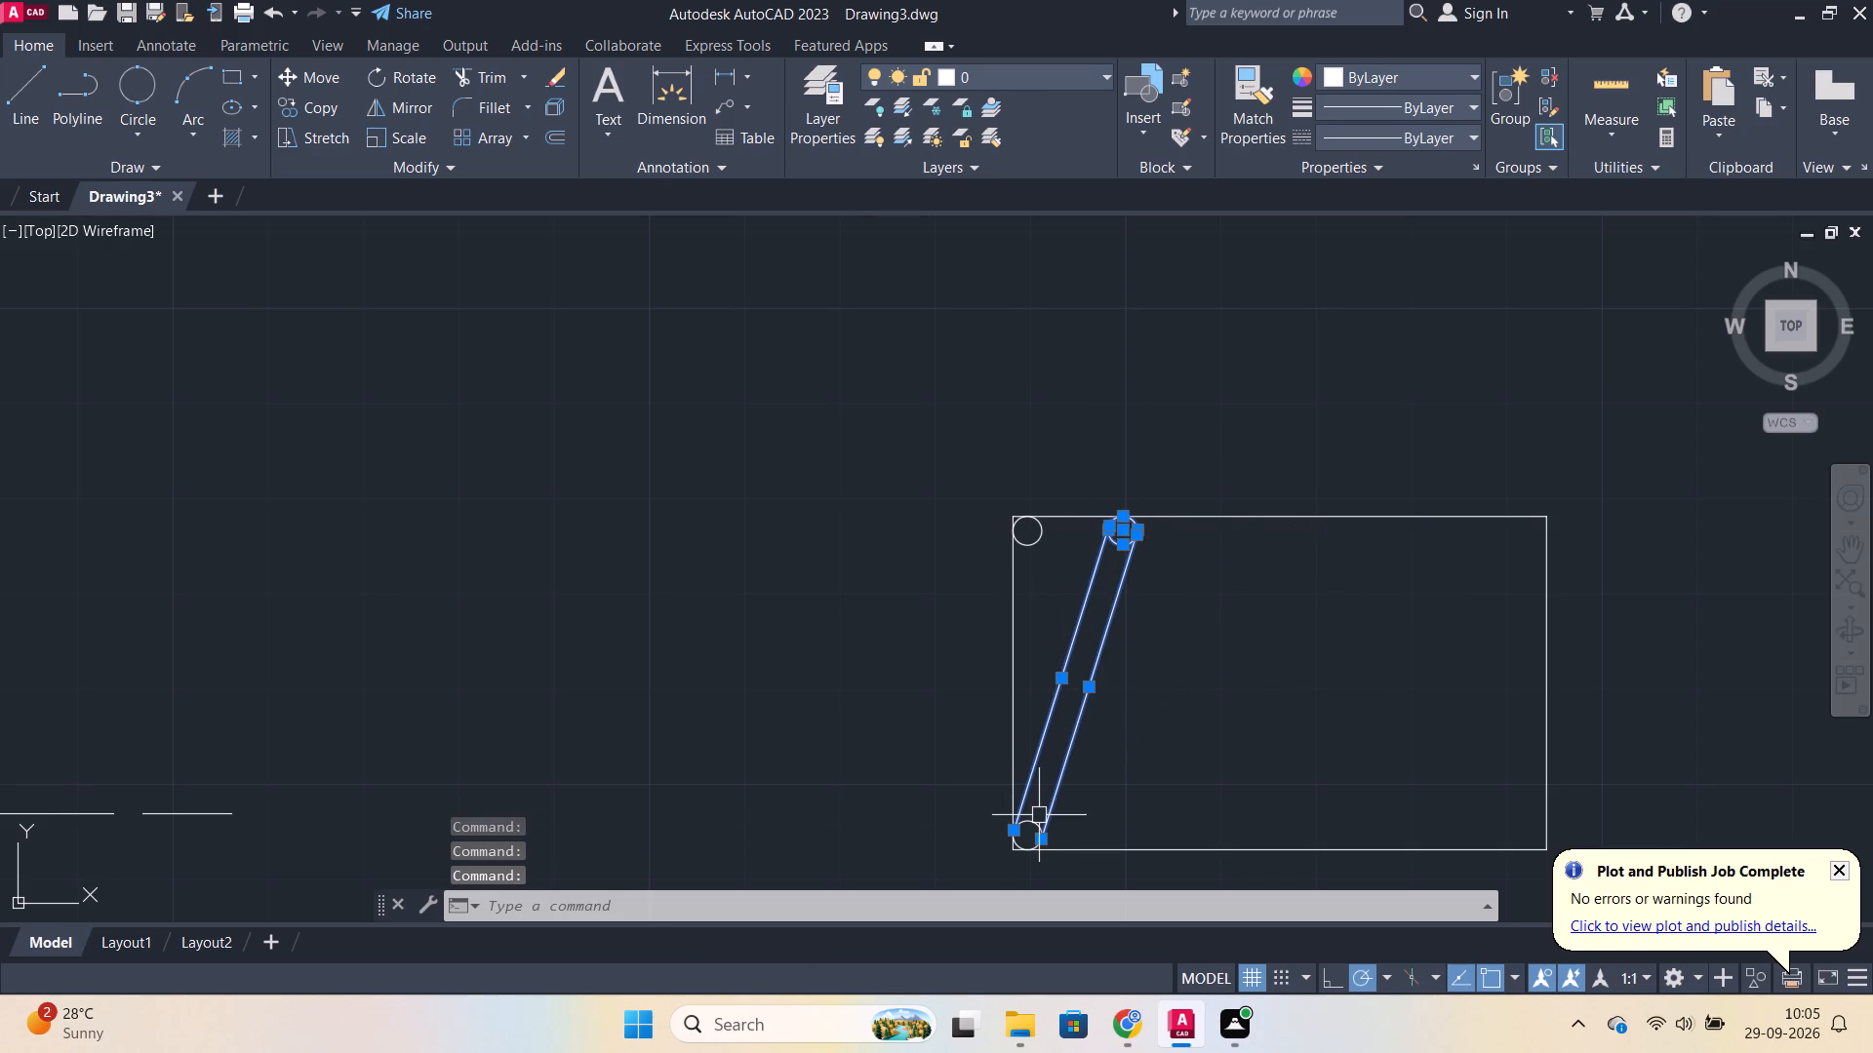
pyautogui.click(1038, 825)
pyautogui.click(1032, 828)
pyautogui.scroll(1, 1114, 755)
pyautogui.write('CO')
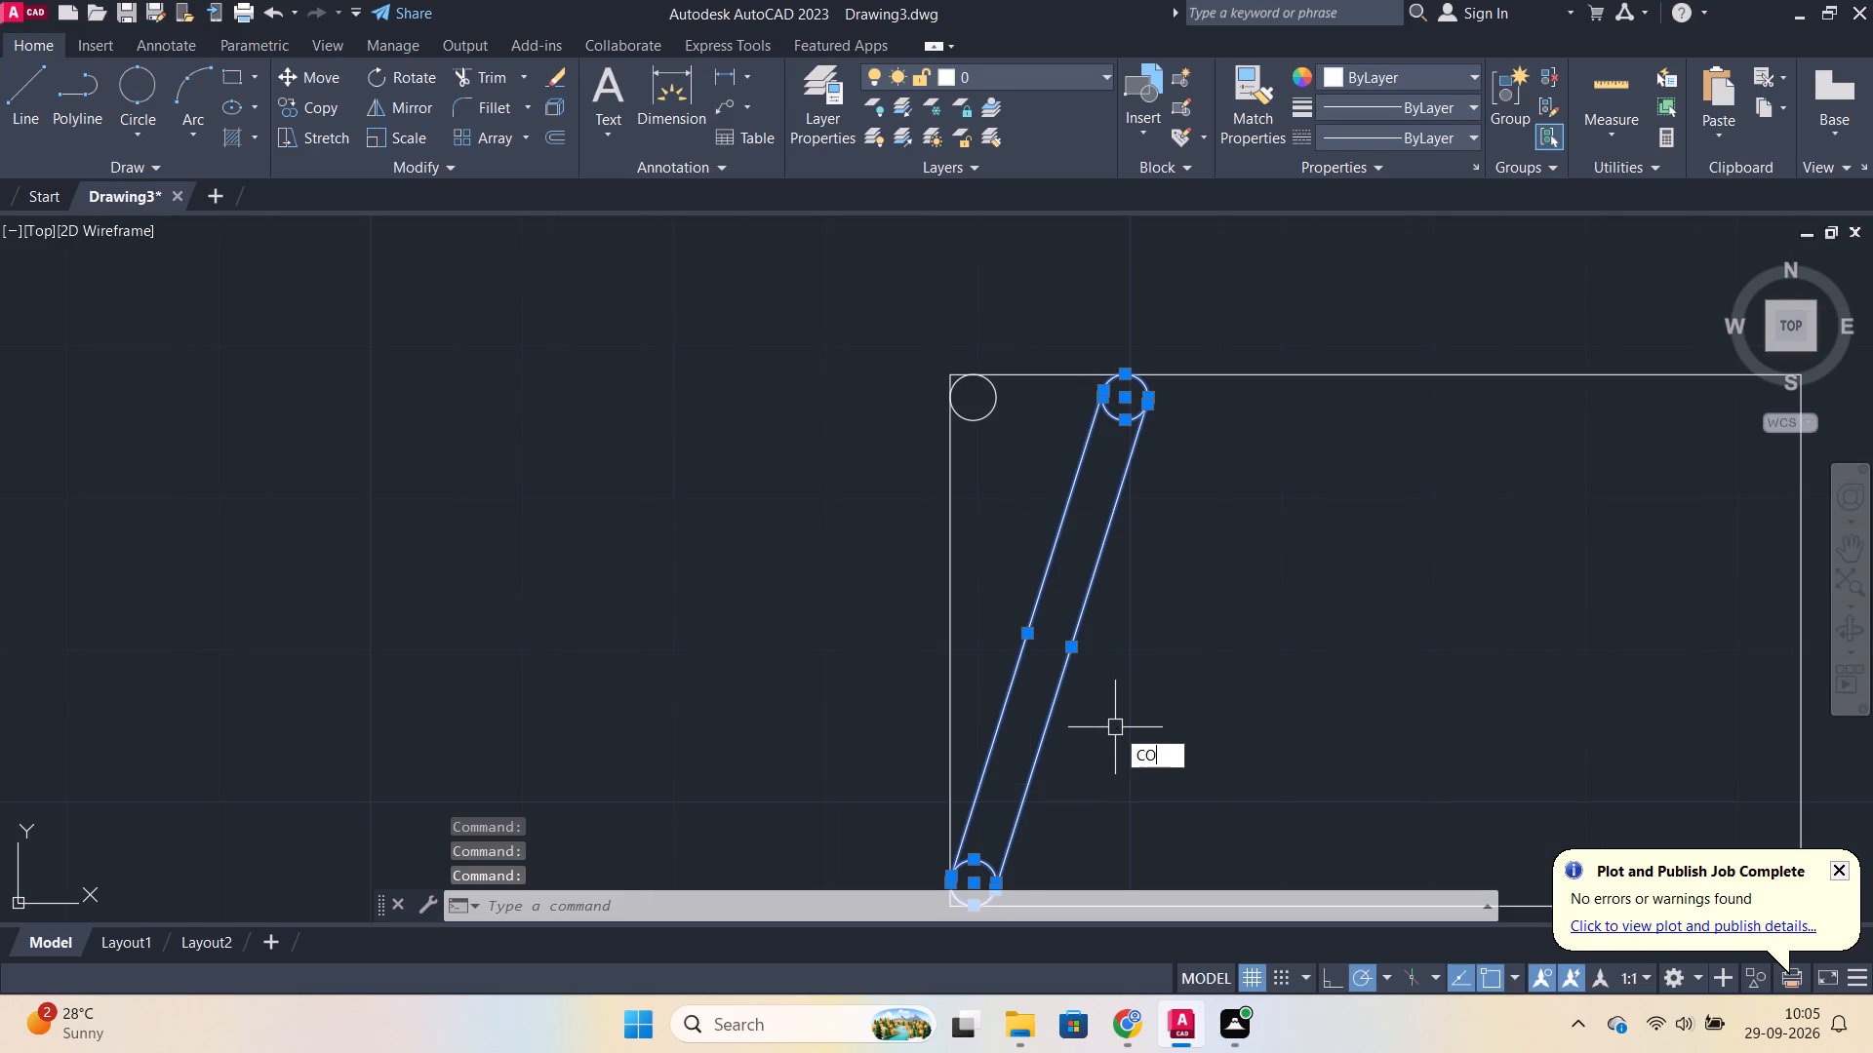
pyautogui.press('Return')
pyautogui.scroll(-3, 1068, 697)
pyautogui.scroll(2, 1066, 767)
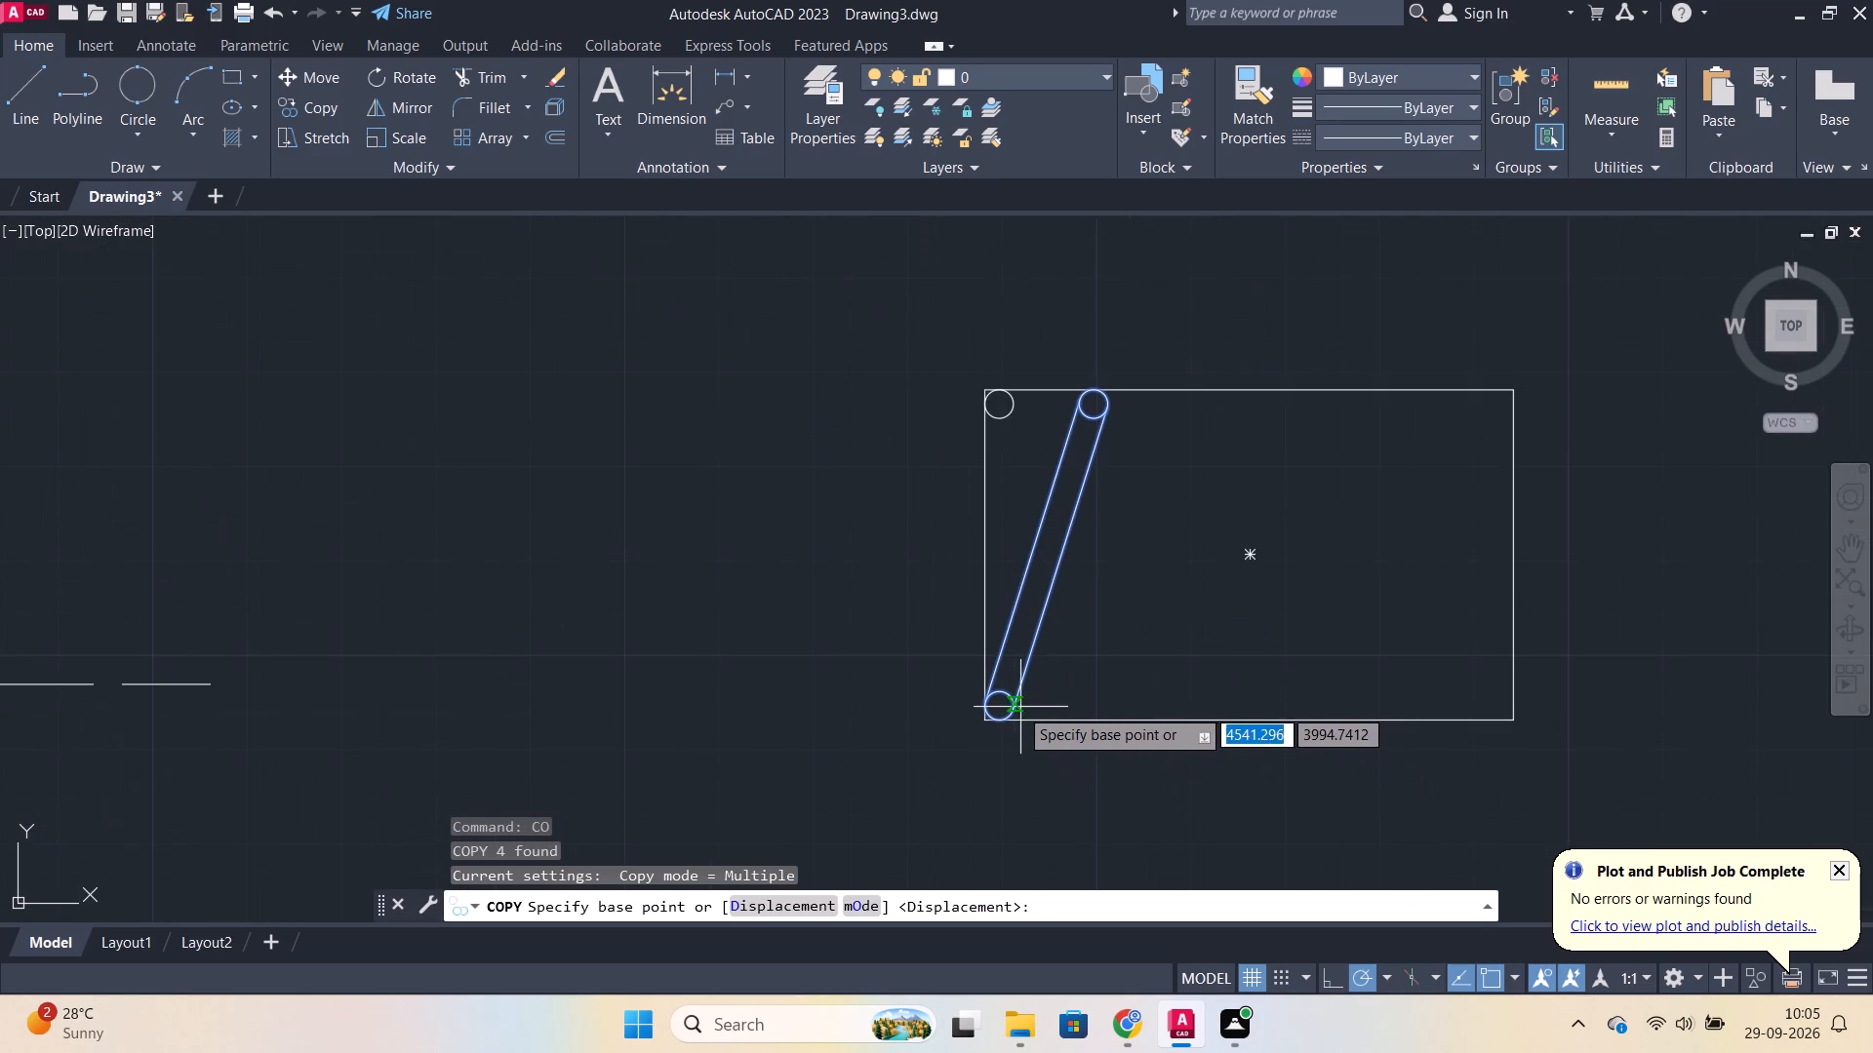
pyautogui.click(1092, 408)
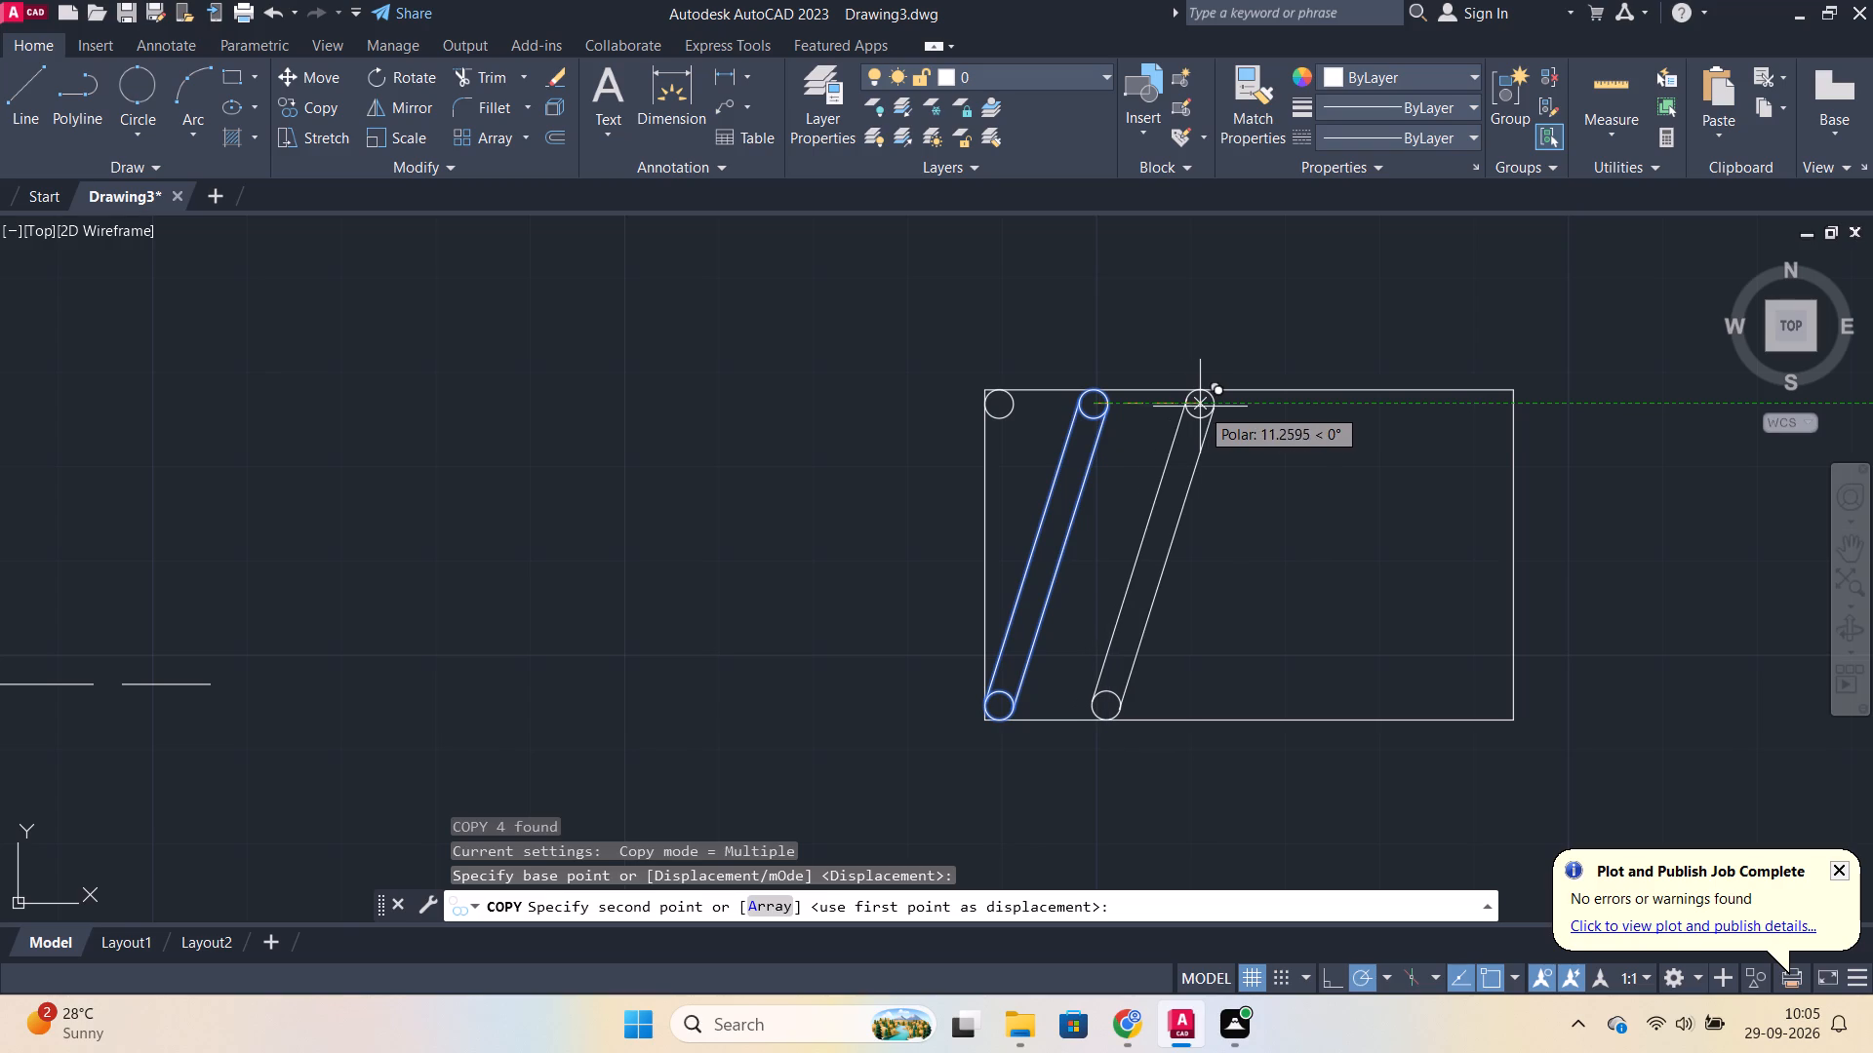
pyautogui.write('10')
pyautogui.press('Return')
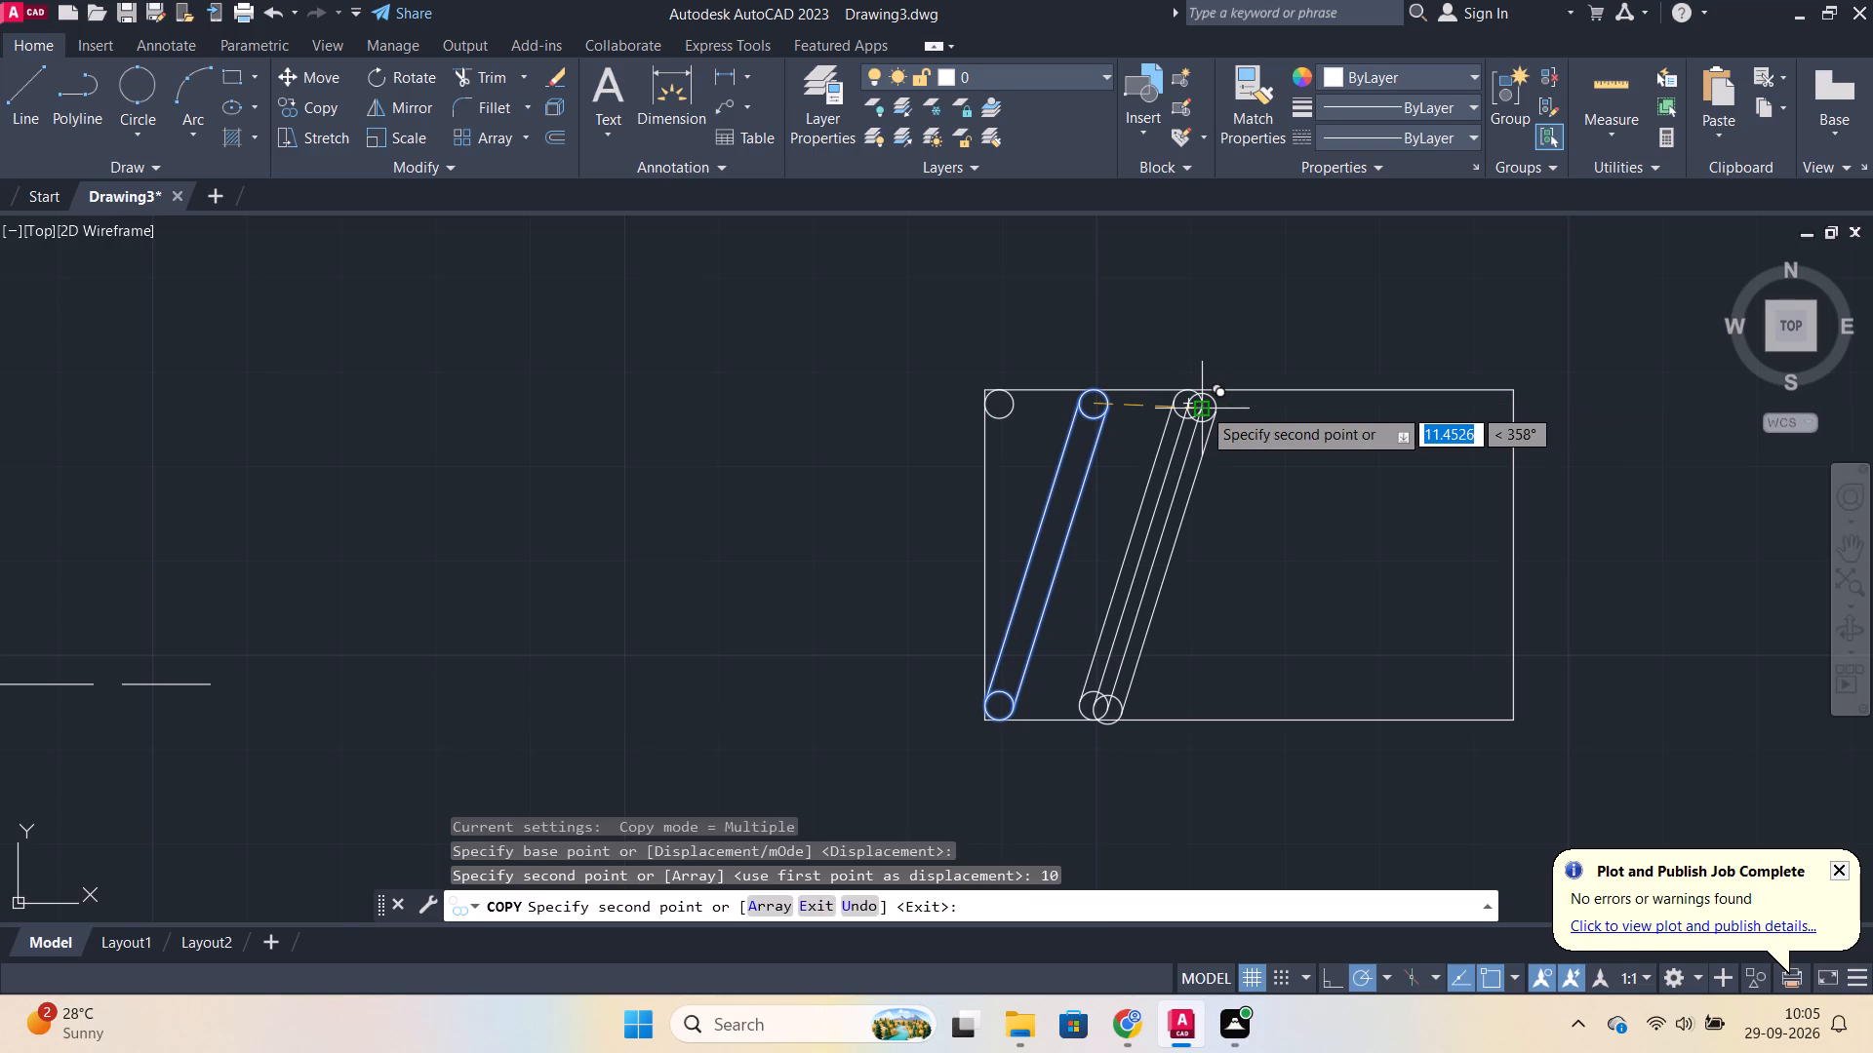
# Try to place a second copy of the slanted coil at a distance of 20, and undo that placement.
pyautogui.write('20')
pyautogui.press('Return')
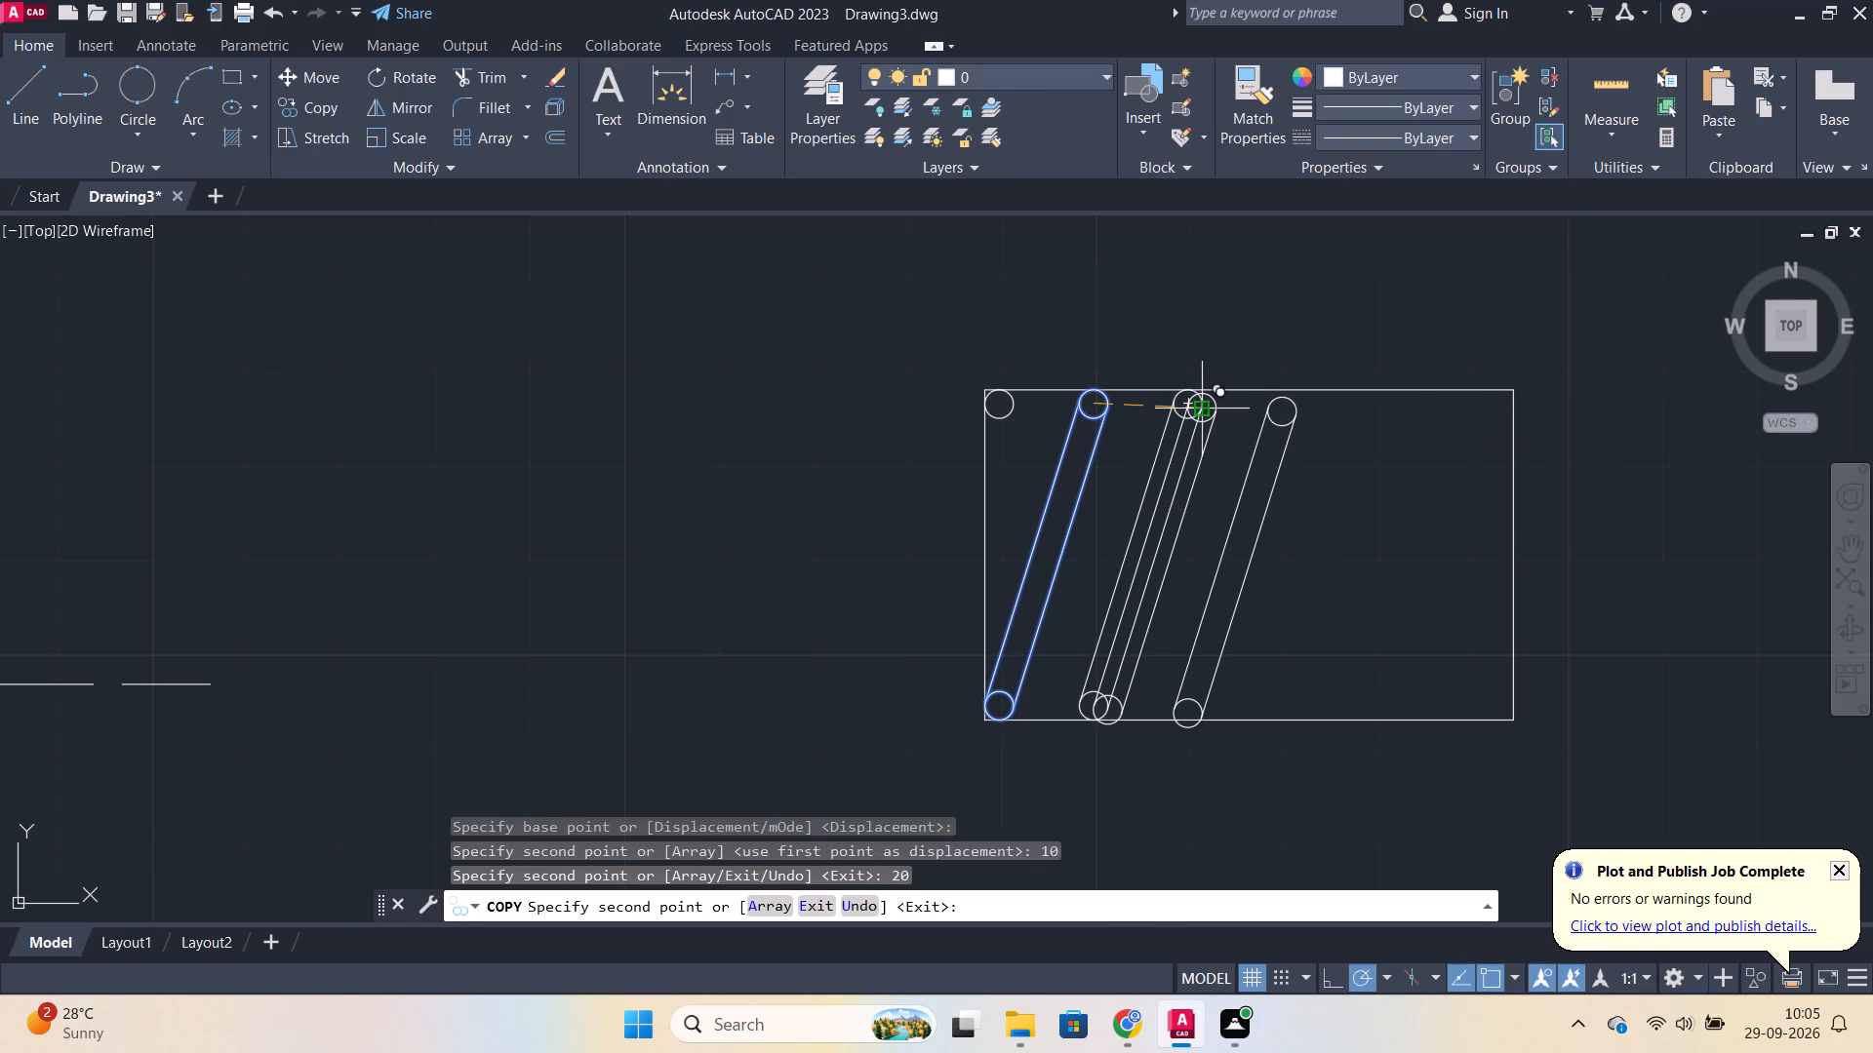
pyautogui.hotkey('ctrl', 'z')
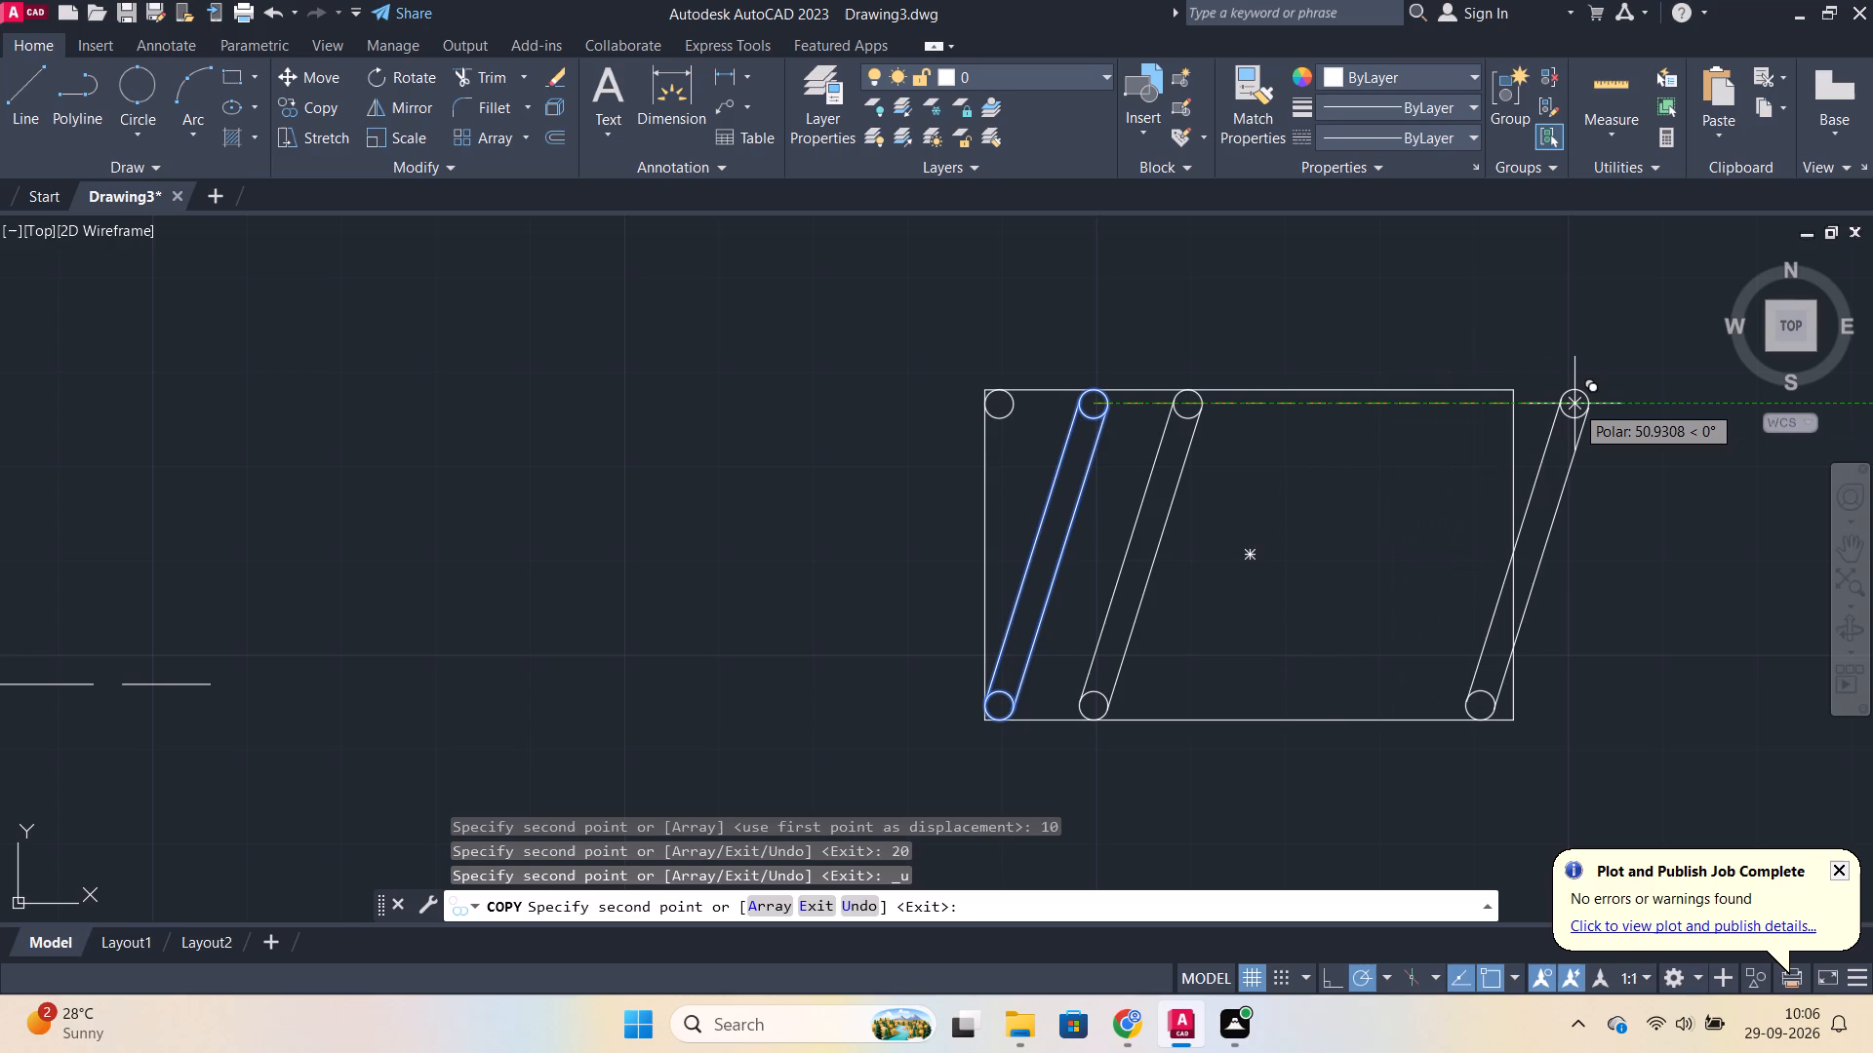
# Place three more copies of the slanted coil horizontally to the right at distances of 20, 30 and 40.
pyautogui.press('3')
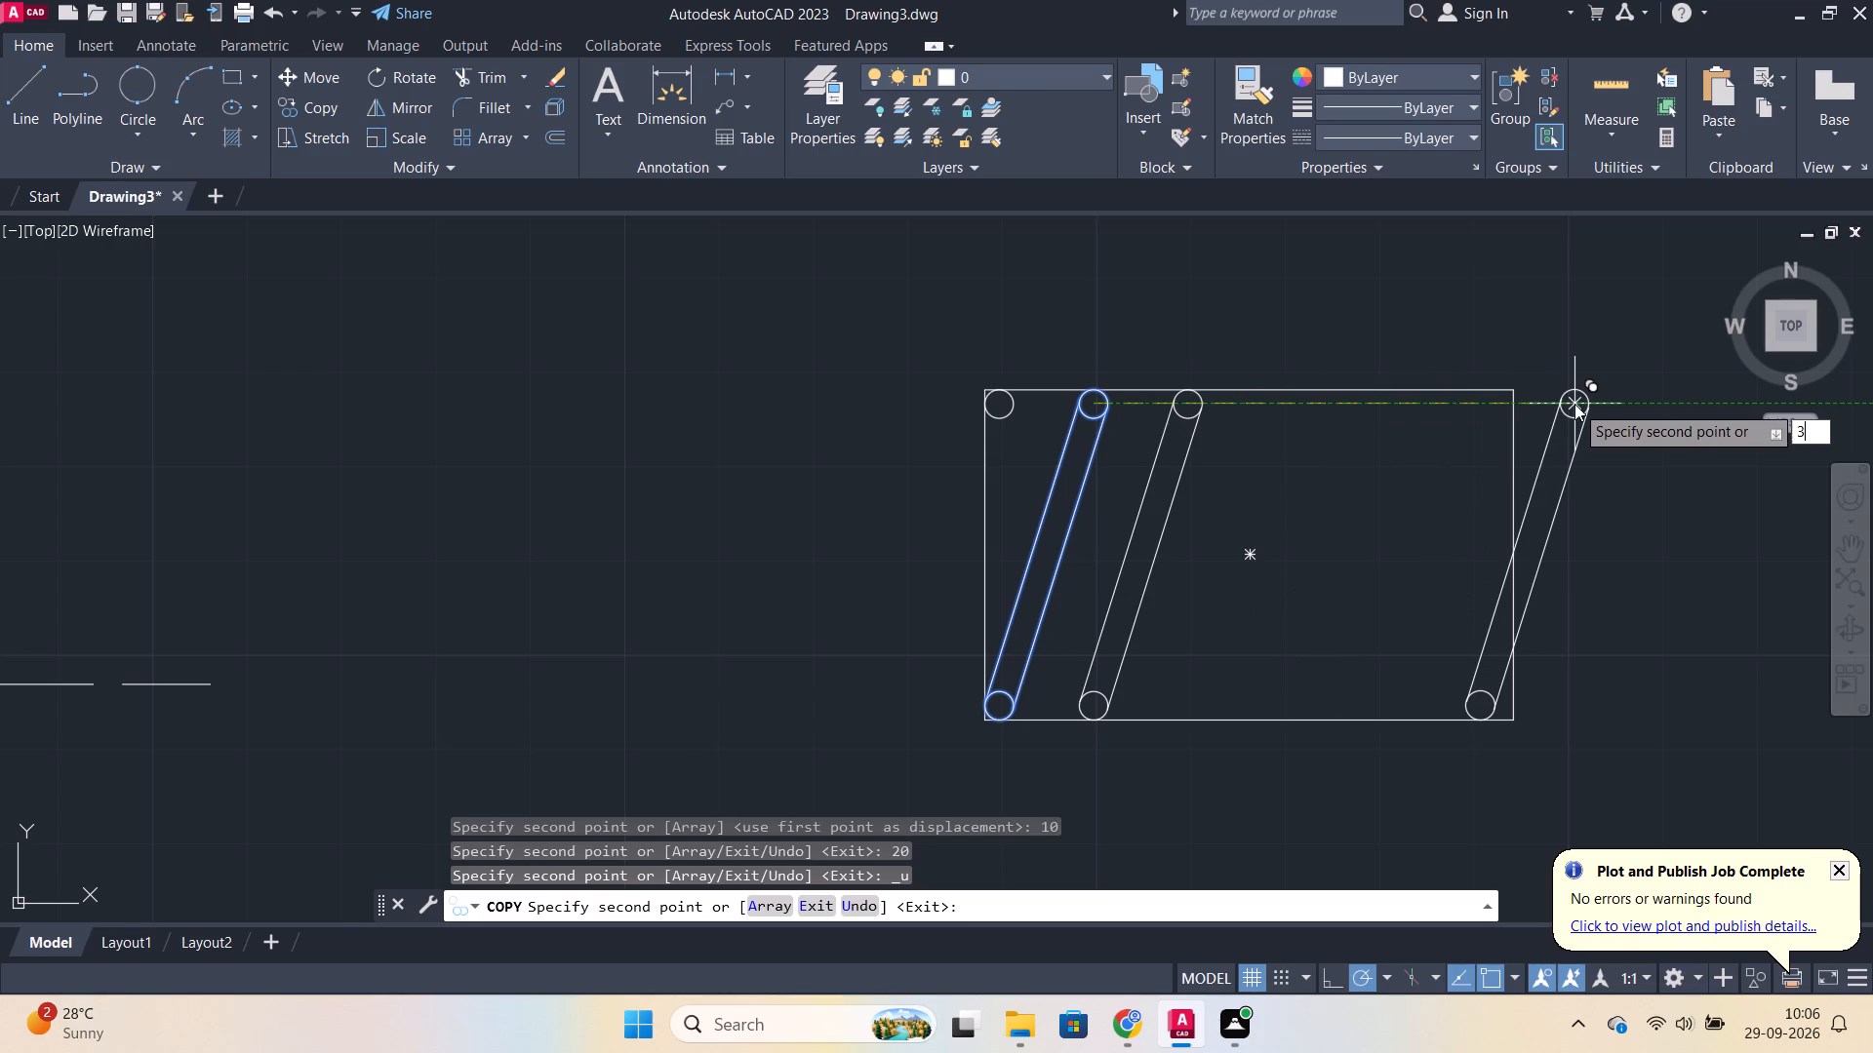
pyautogui.press('BackSpace')
pyautogui.write('20')
pyautogui.press('Return')
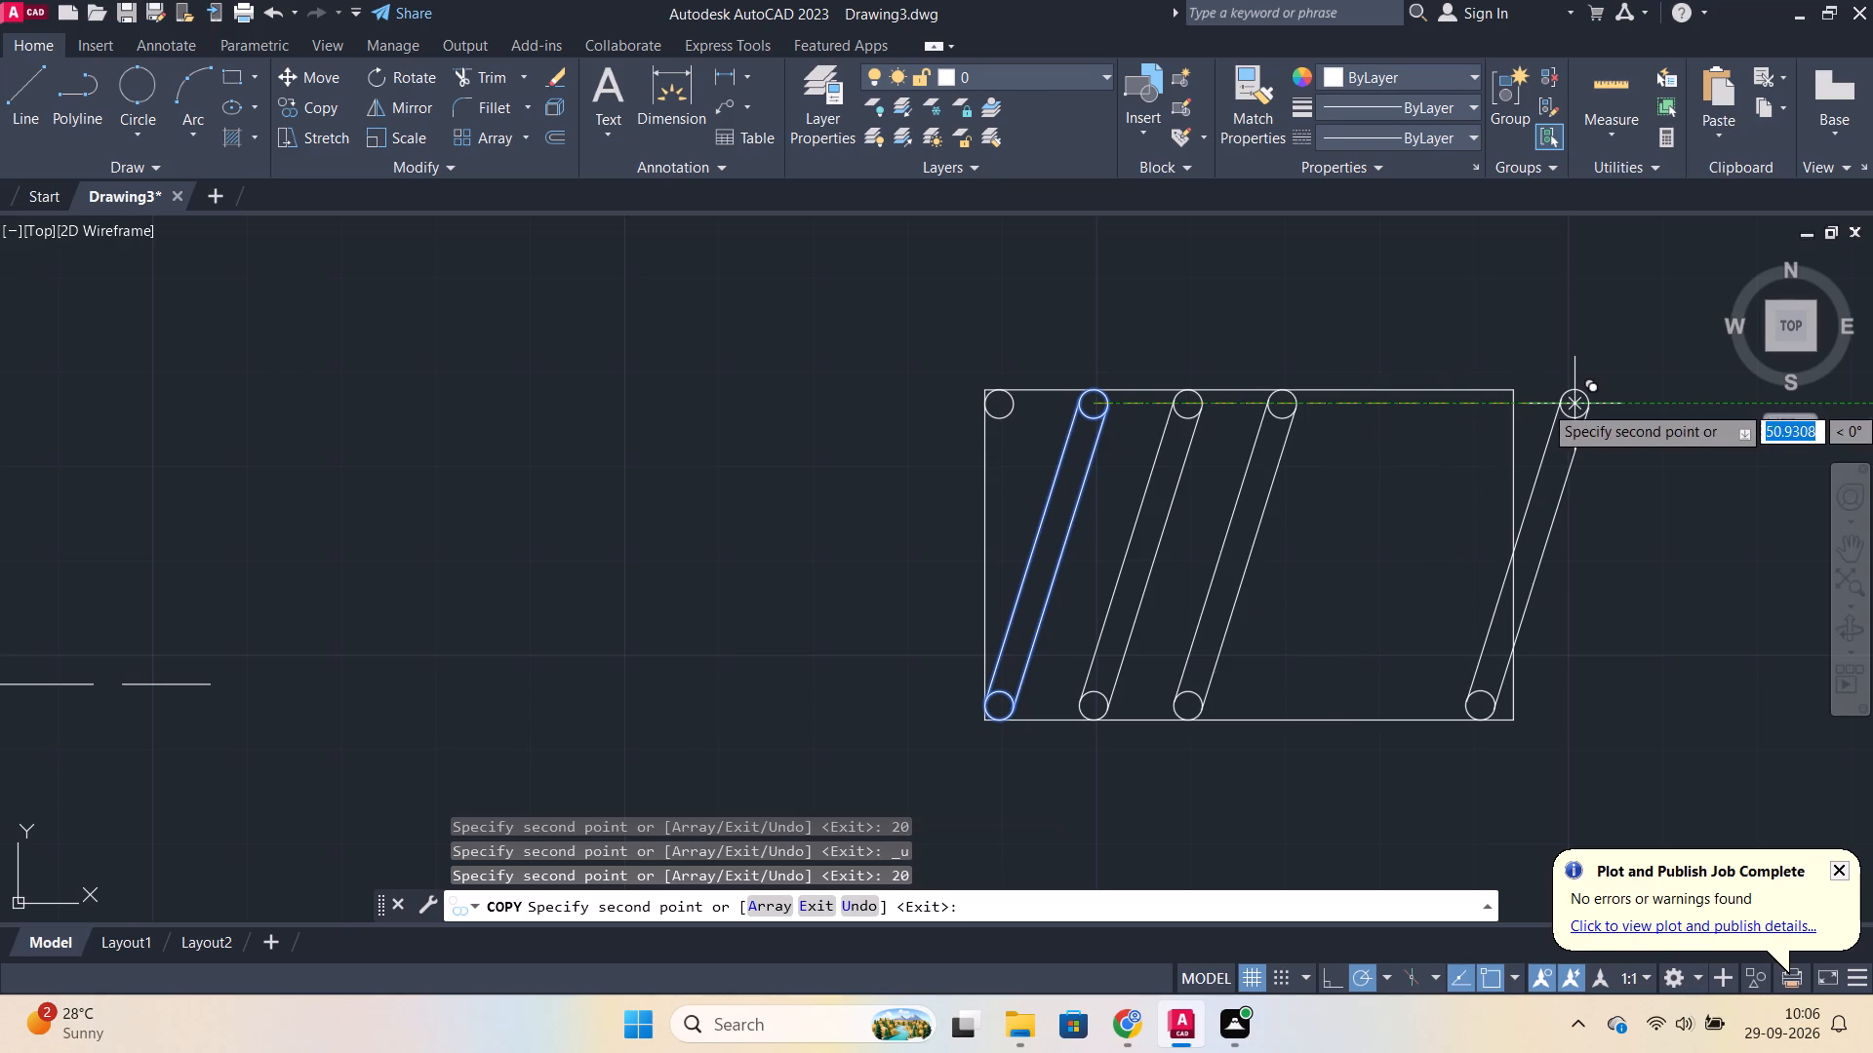
pyautogui.write('30')
pyautogui.press('Return')
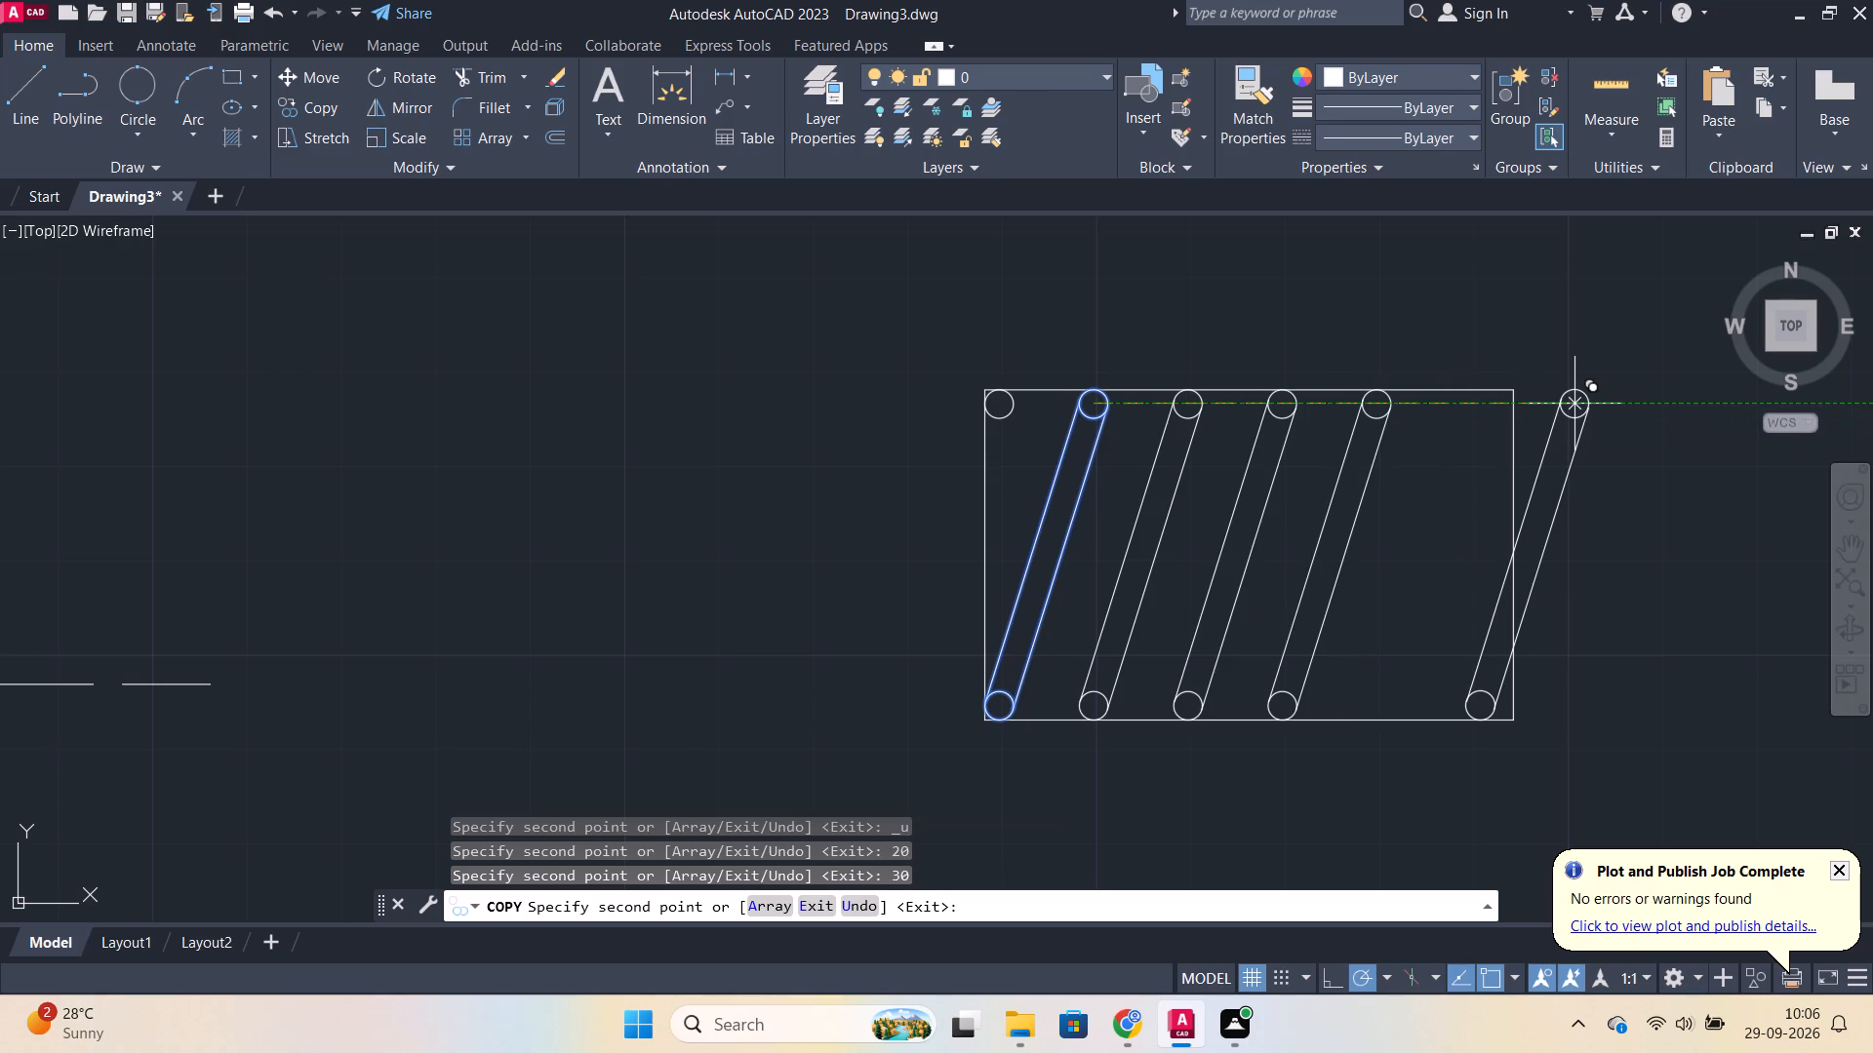
pyautogui.write('40')
pyautogui.press('Return')
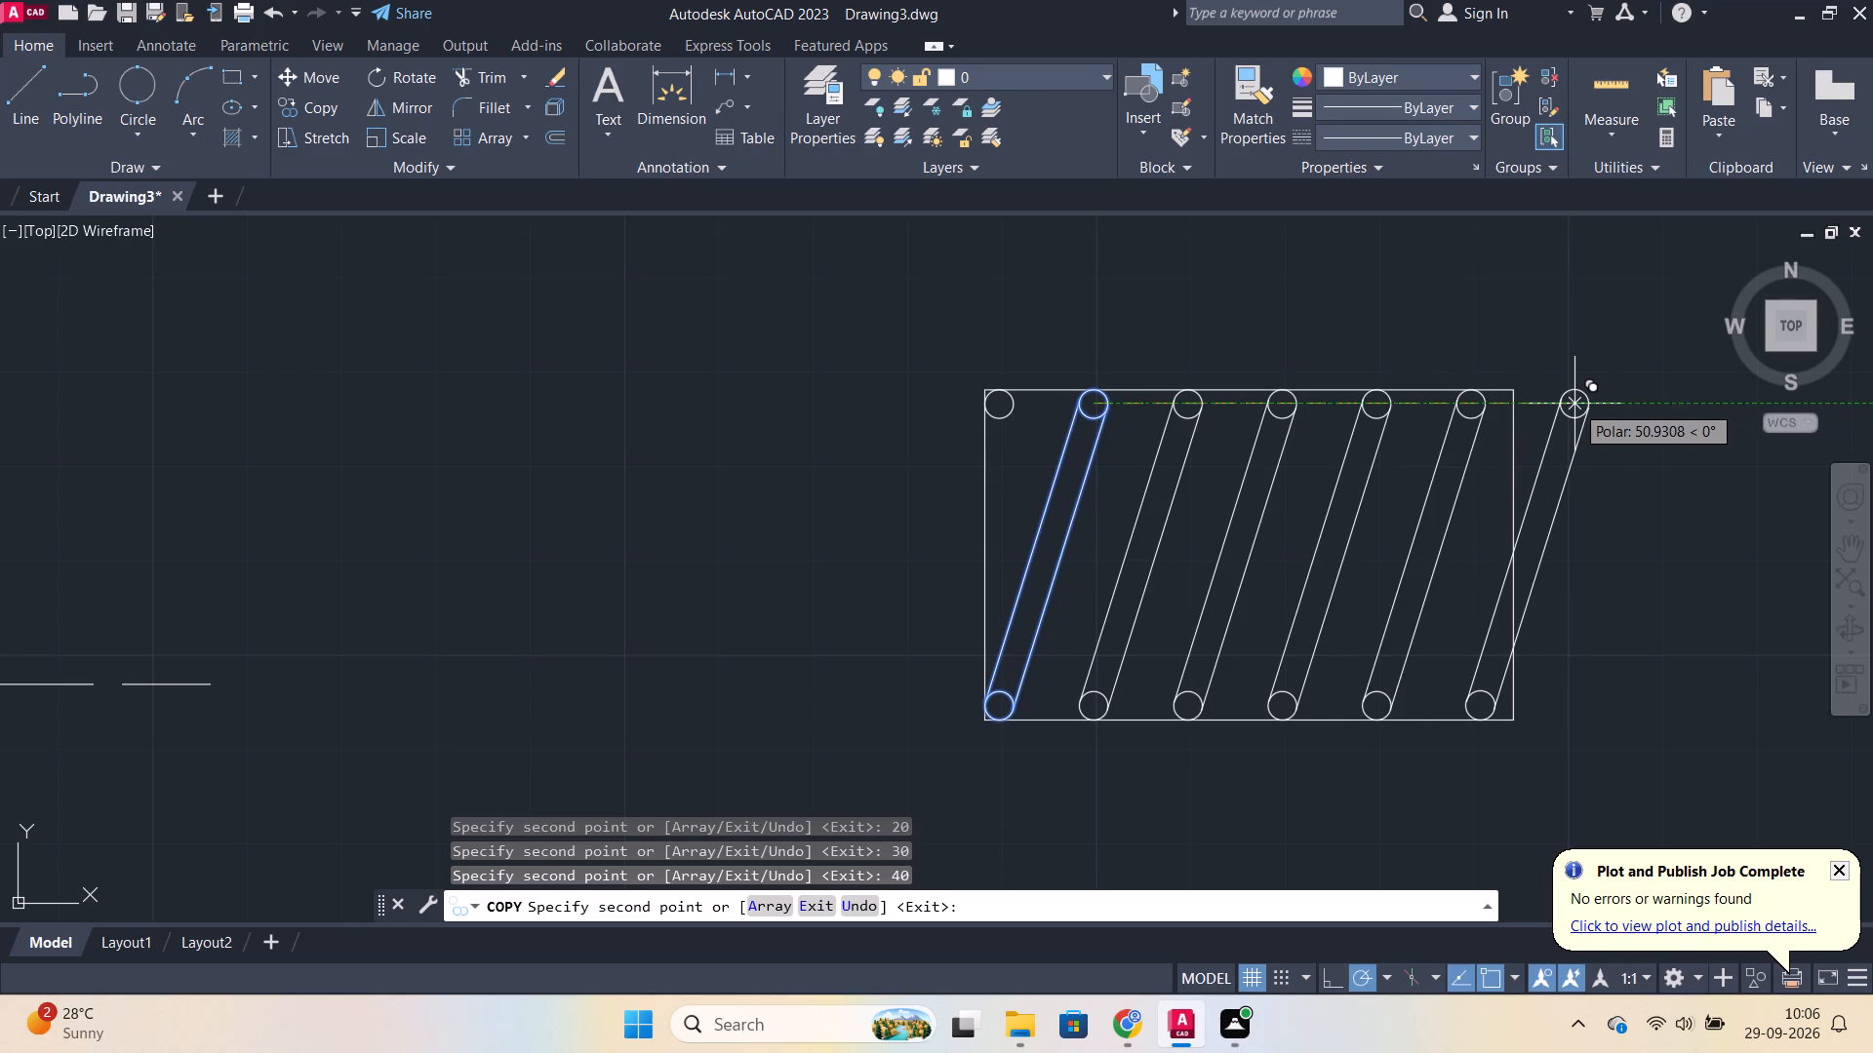
# Place one more copy of the slanted coil with its upper circle centred on the first top-row circle.
pyautogui.scroll(1, 1009, 425)
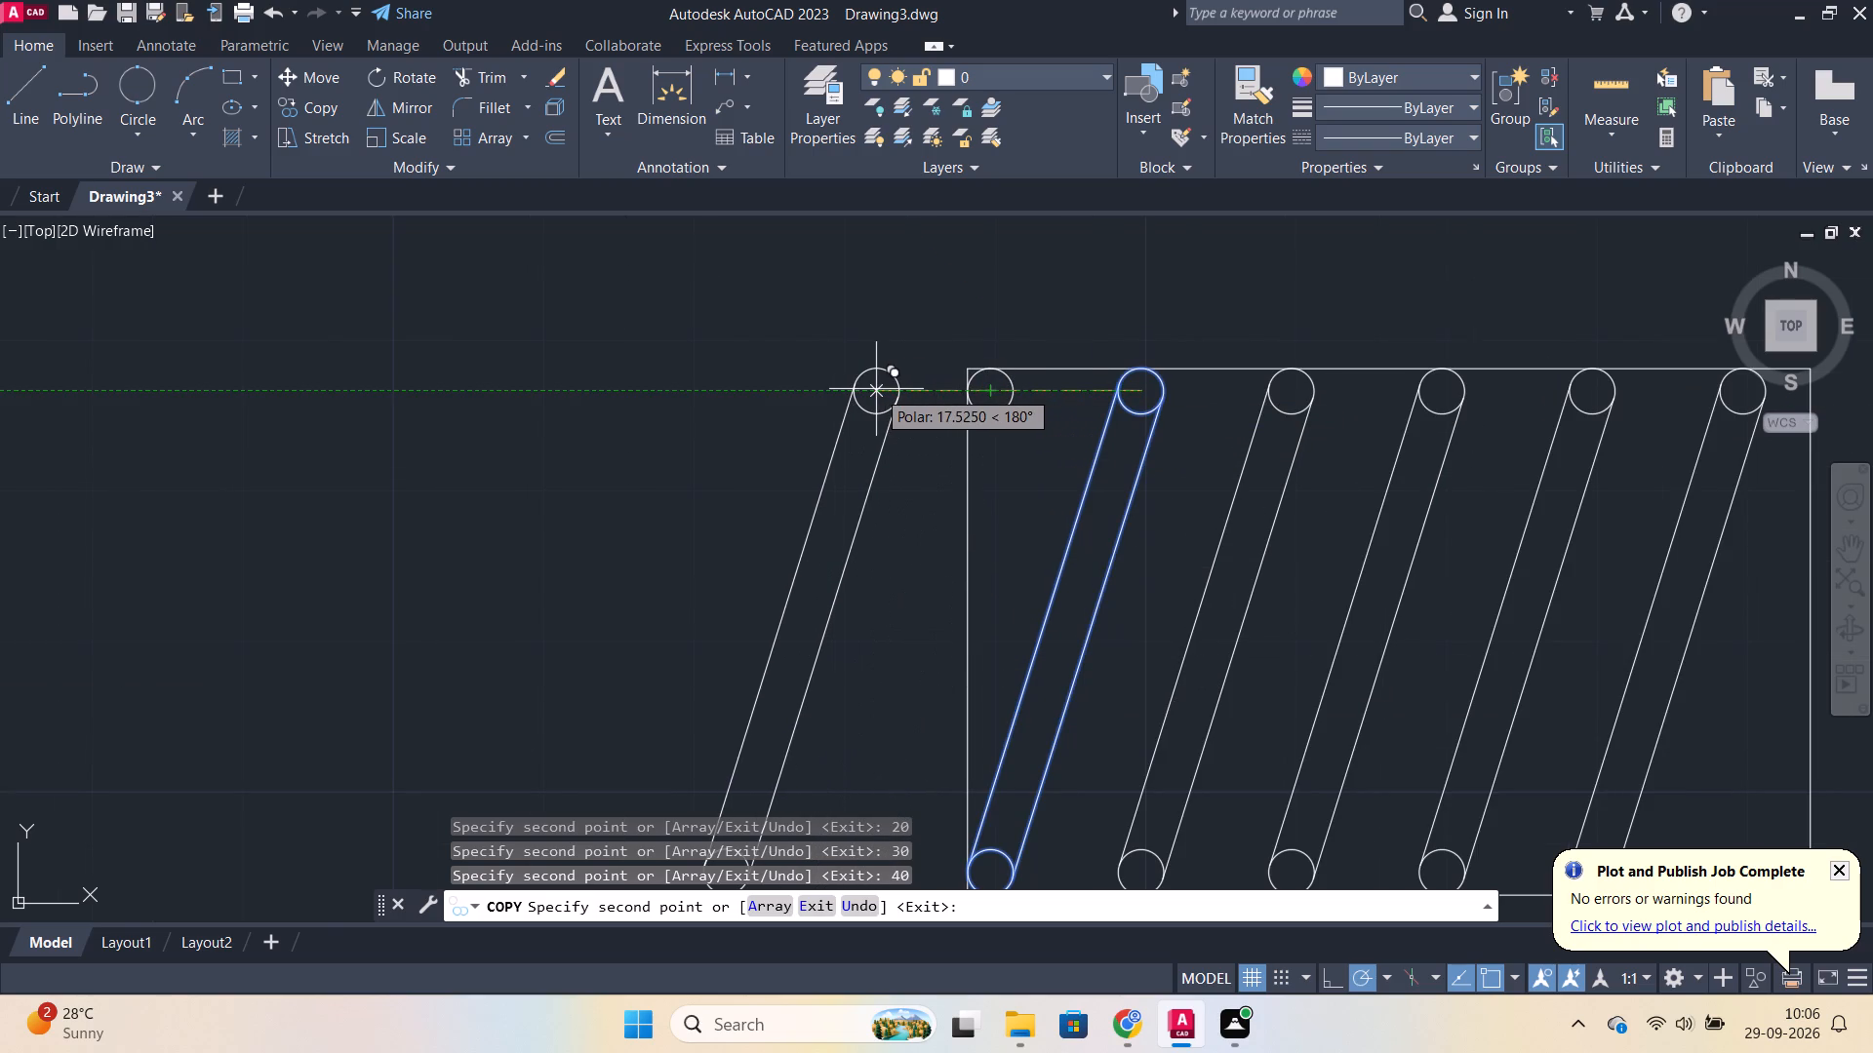
pyautogui.scroll(2, 1050, 393)
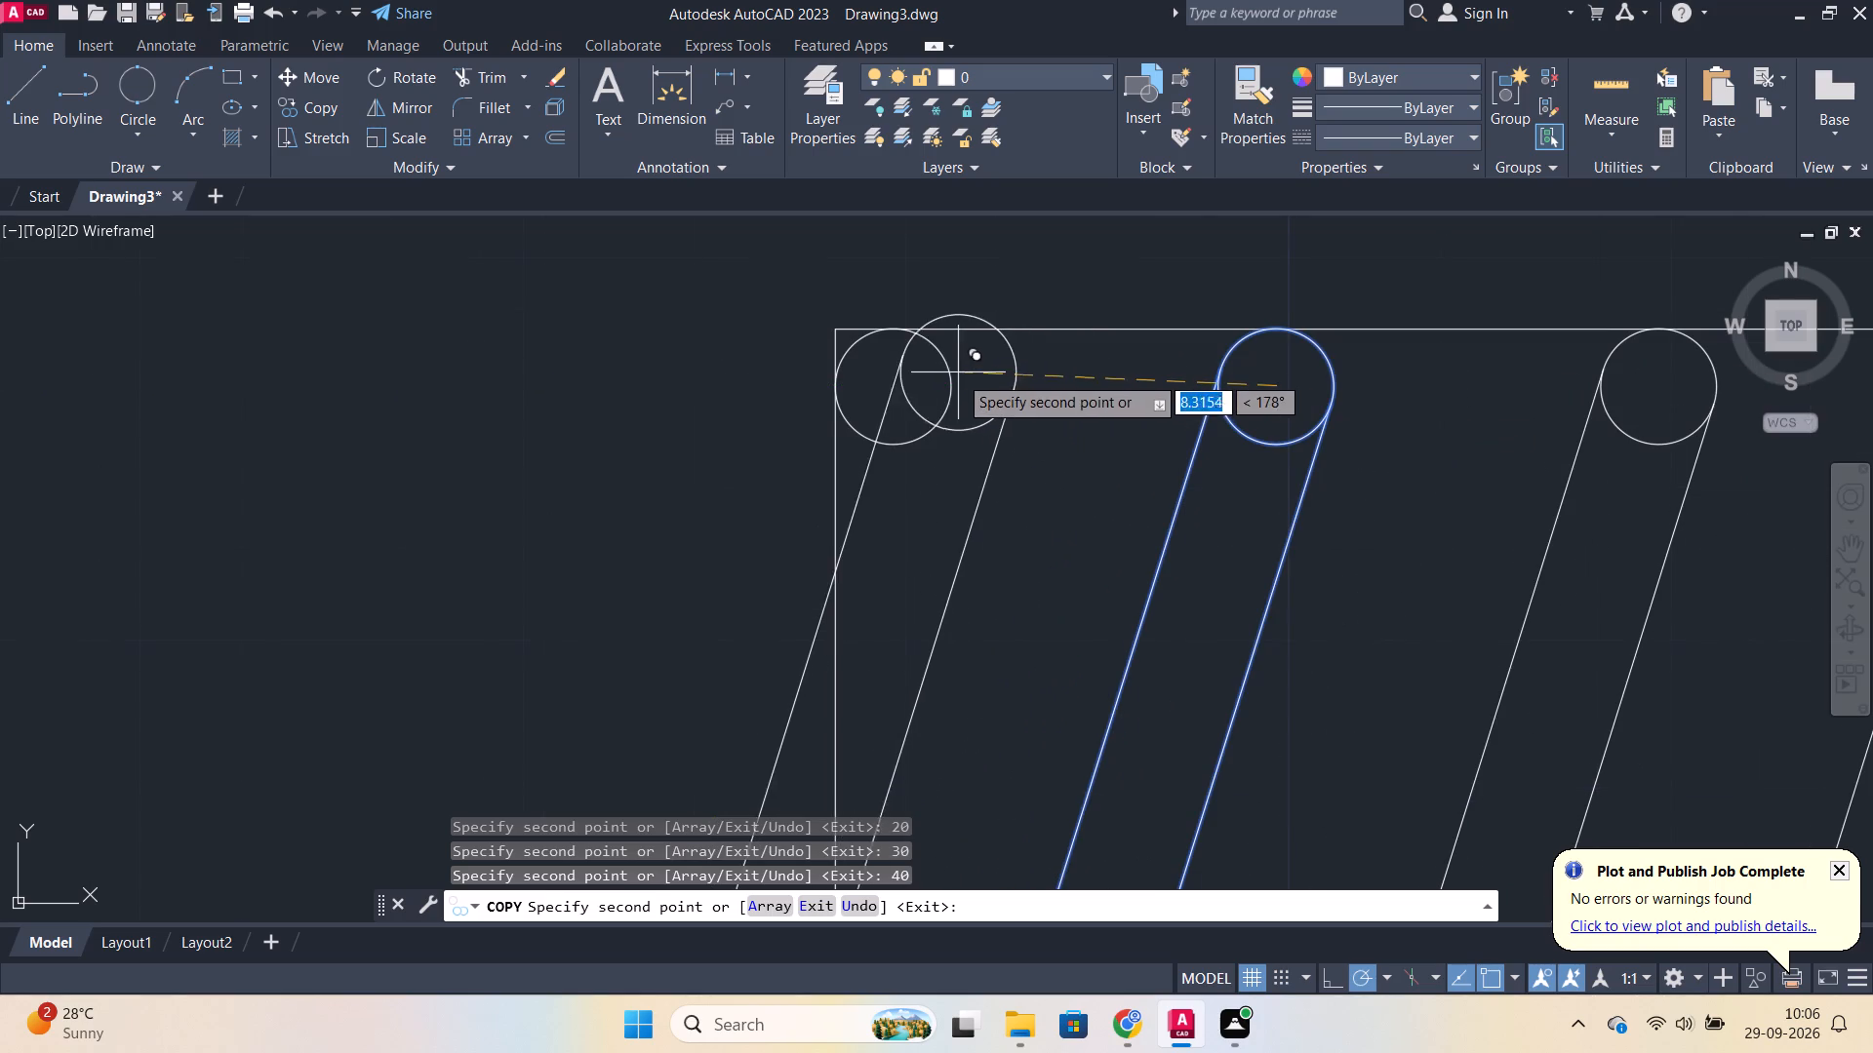
pyautogui.click(894, 389)
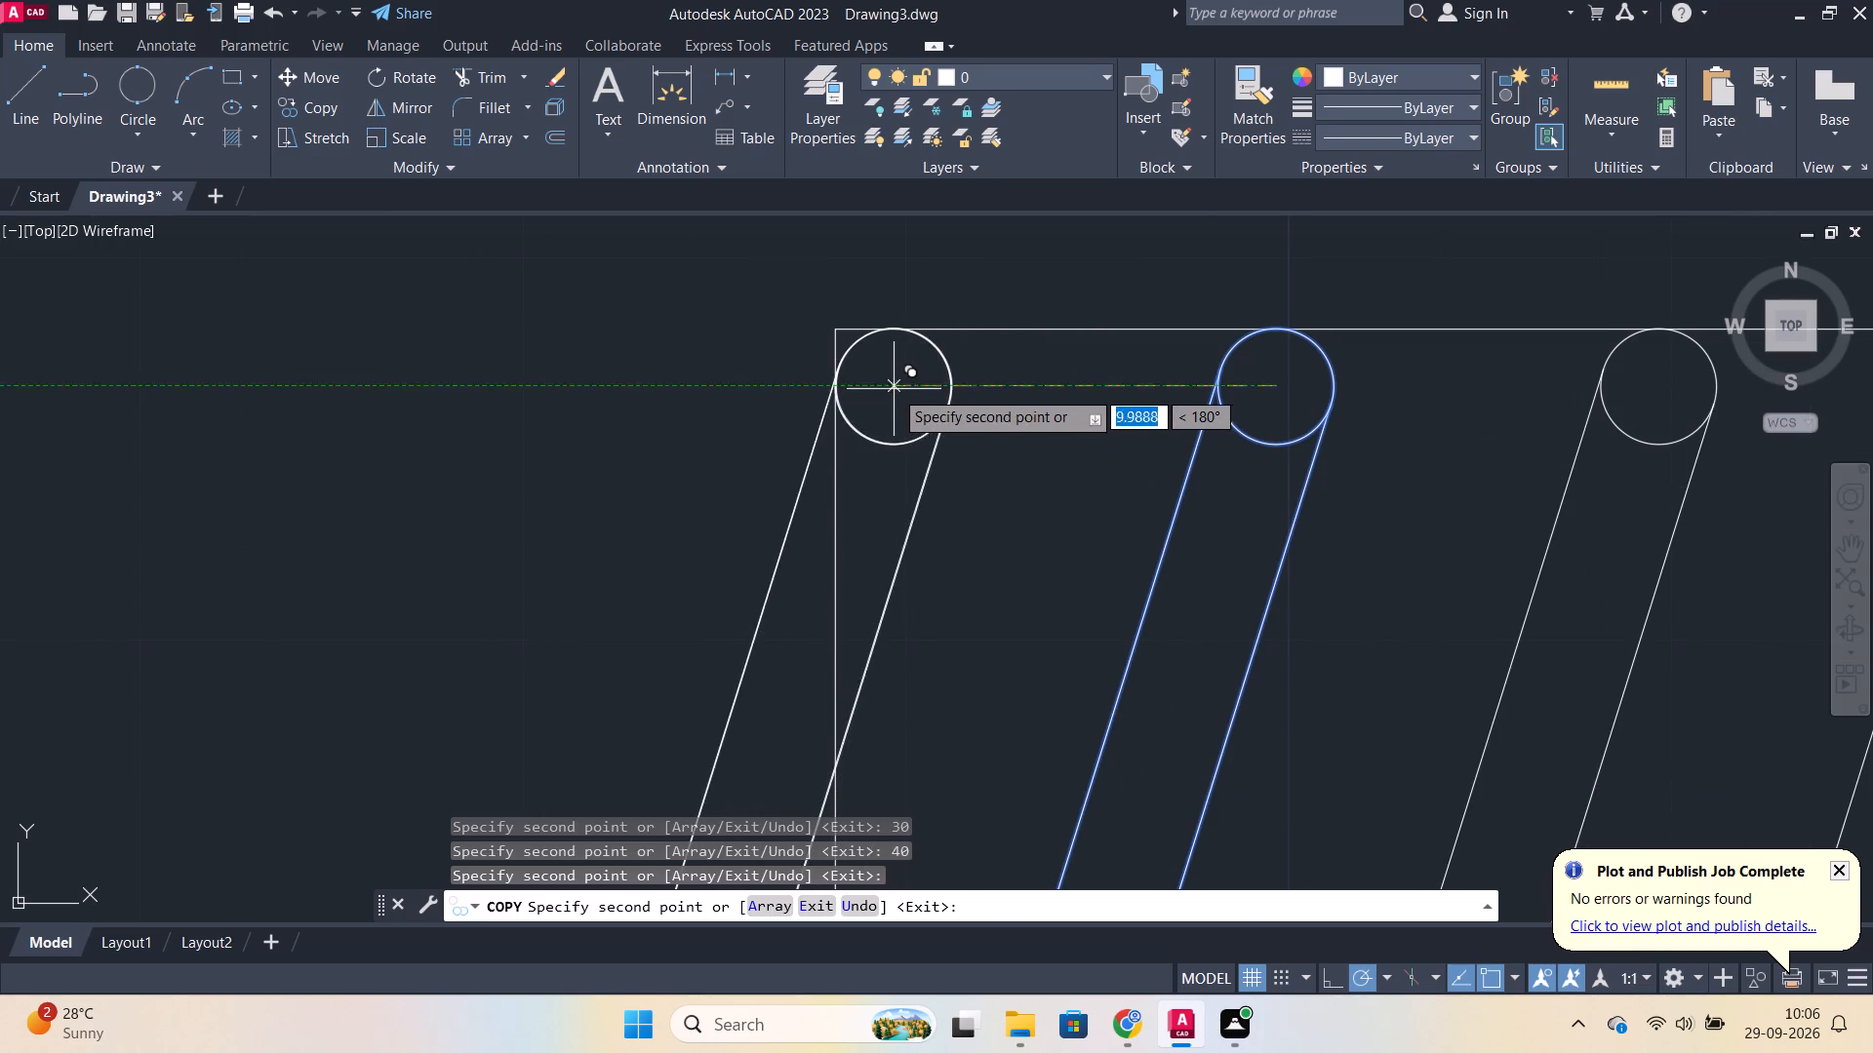
pyautogui.press('Escape')
# Trim away the leftmost coil's slanted lines and lower circle that extend outside the rectangle's left edge.
pyautogui.scroll(-2, 837, 366)
pyautogui.scroll(-1, 807, 508)
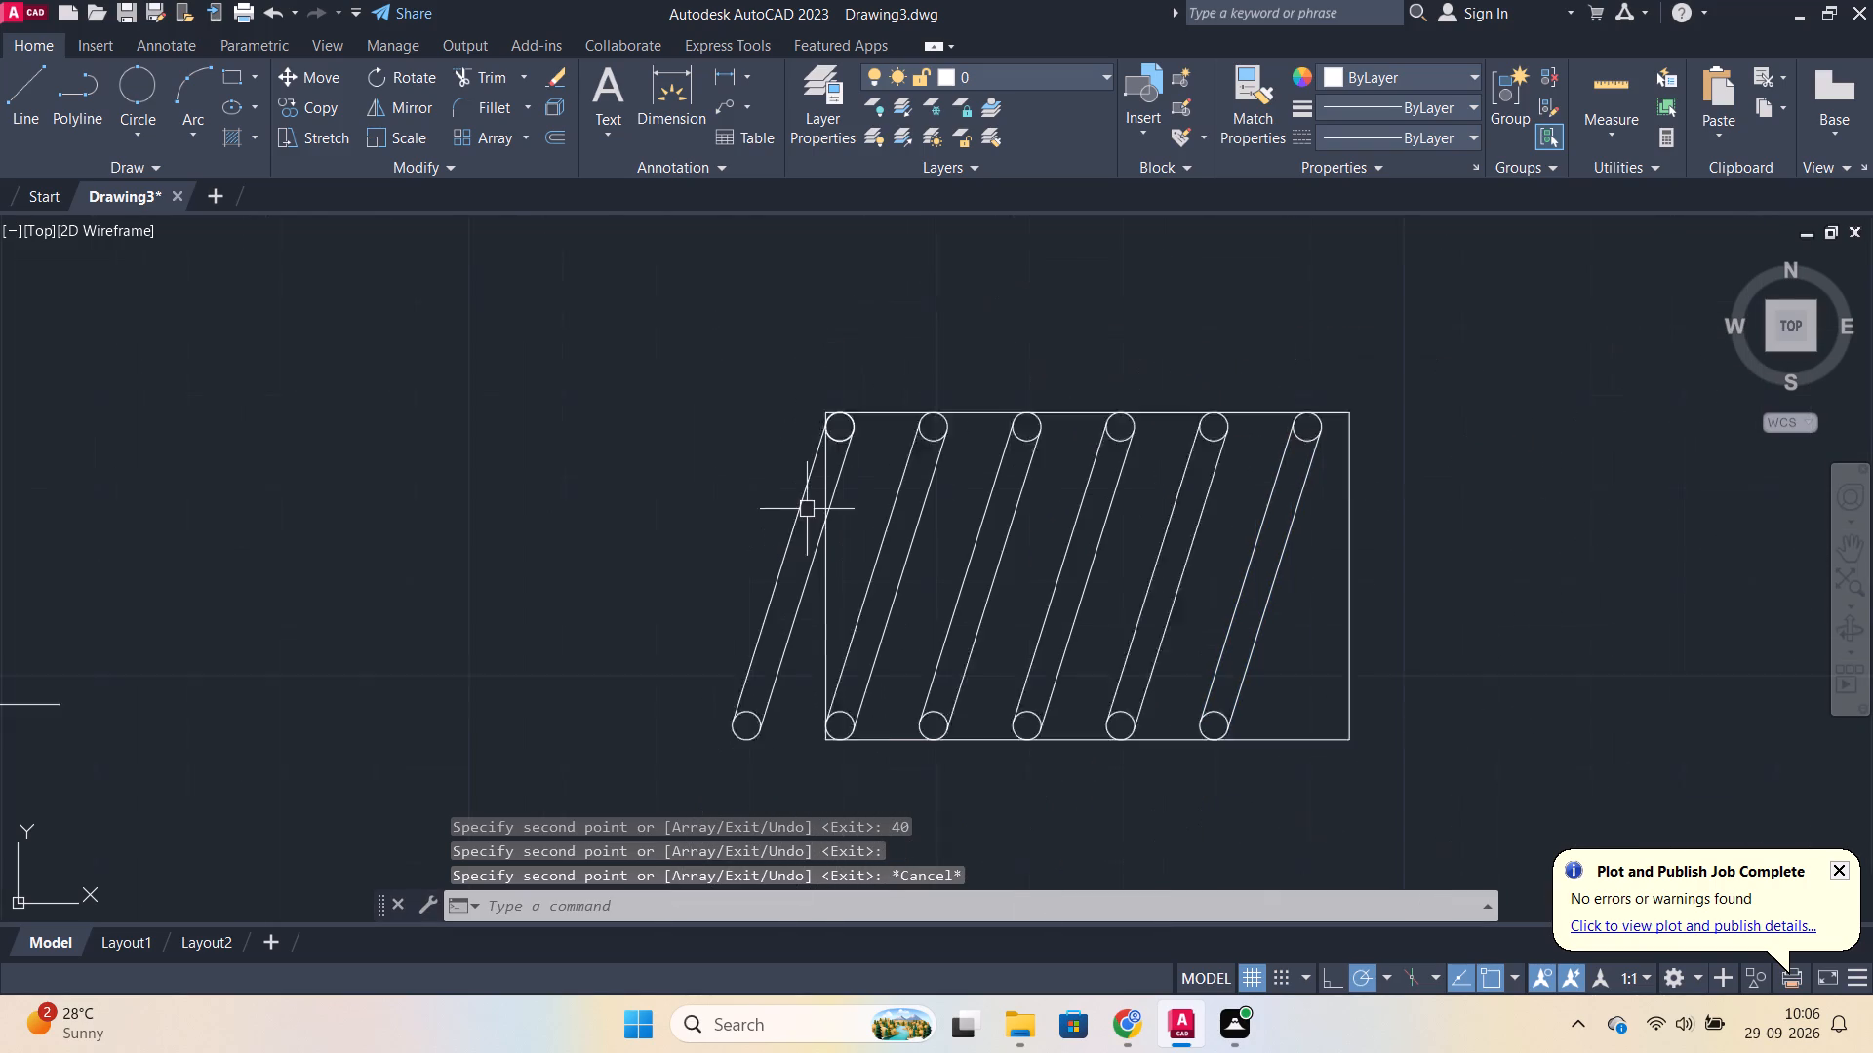
pyautogui.scroll(-1, 808, 511)
pyautogui.press('r')
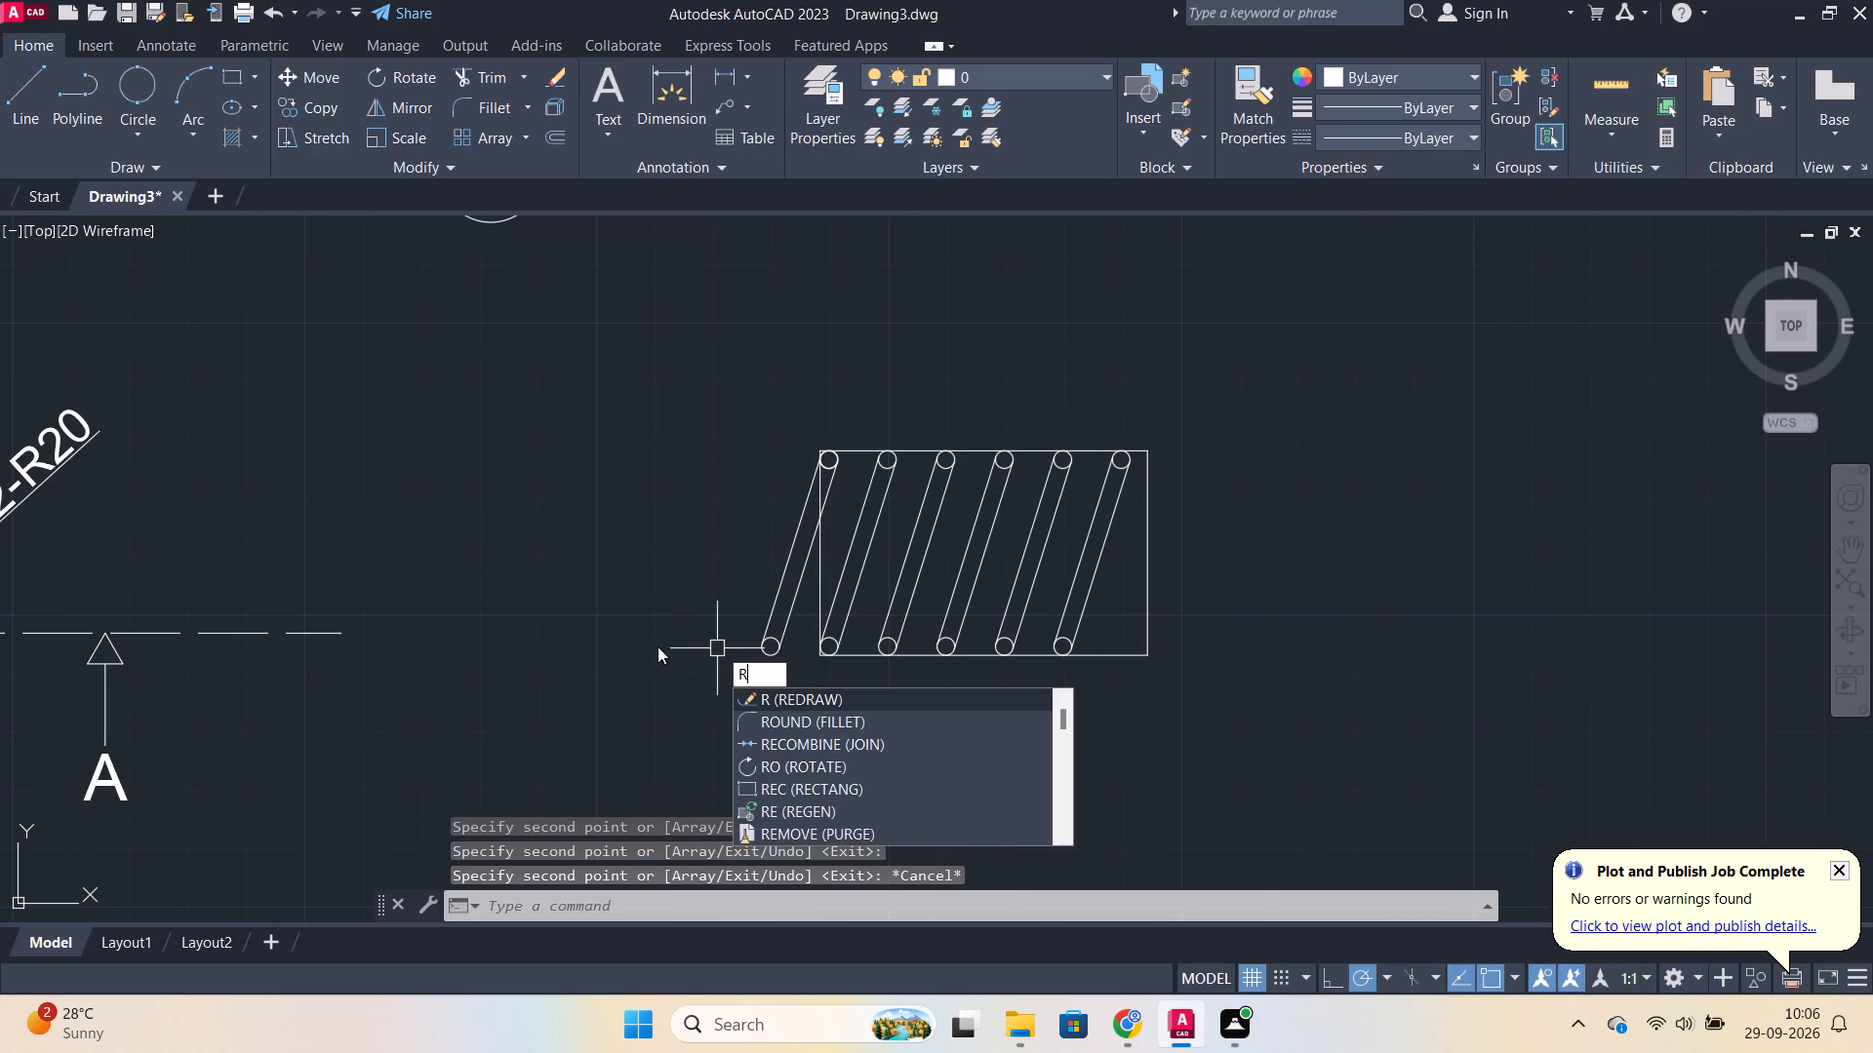
pyautogui.press('Escape')
pyautogui.write('TR')
pyautogui.press('Return')
pyautogui.moveTo(809, 680); pyautogui.dragTo(753, 534)
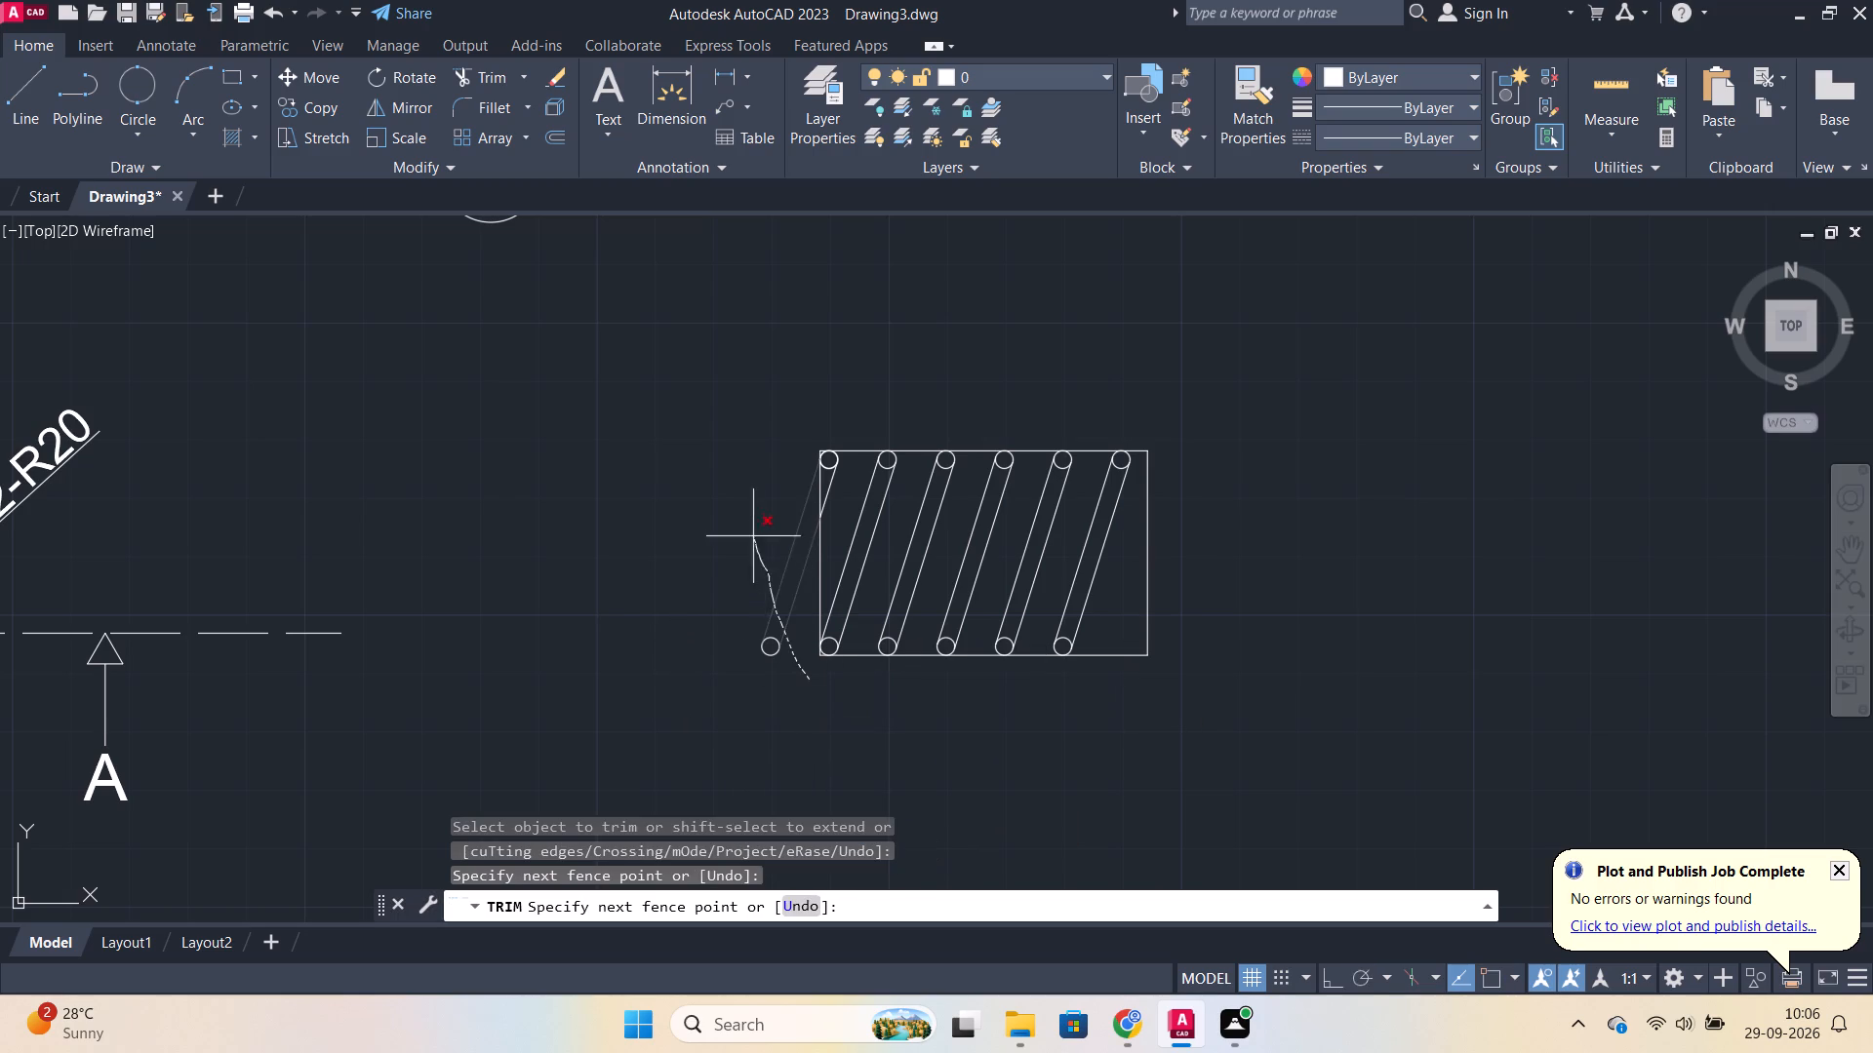
pyautogui.moveTo(753, 534); pyautogui.dragTo(753, 532)
pyautogui.moveTo(781, 664); pyautogui.dragTo(762, 627)
pyautogui.scroll(4, 760, 555)
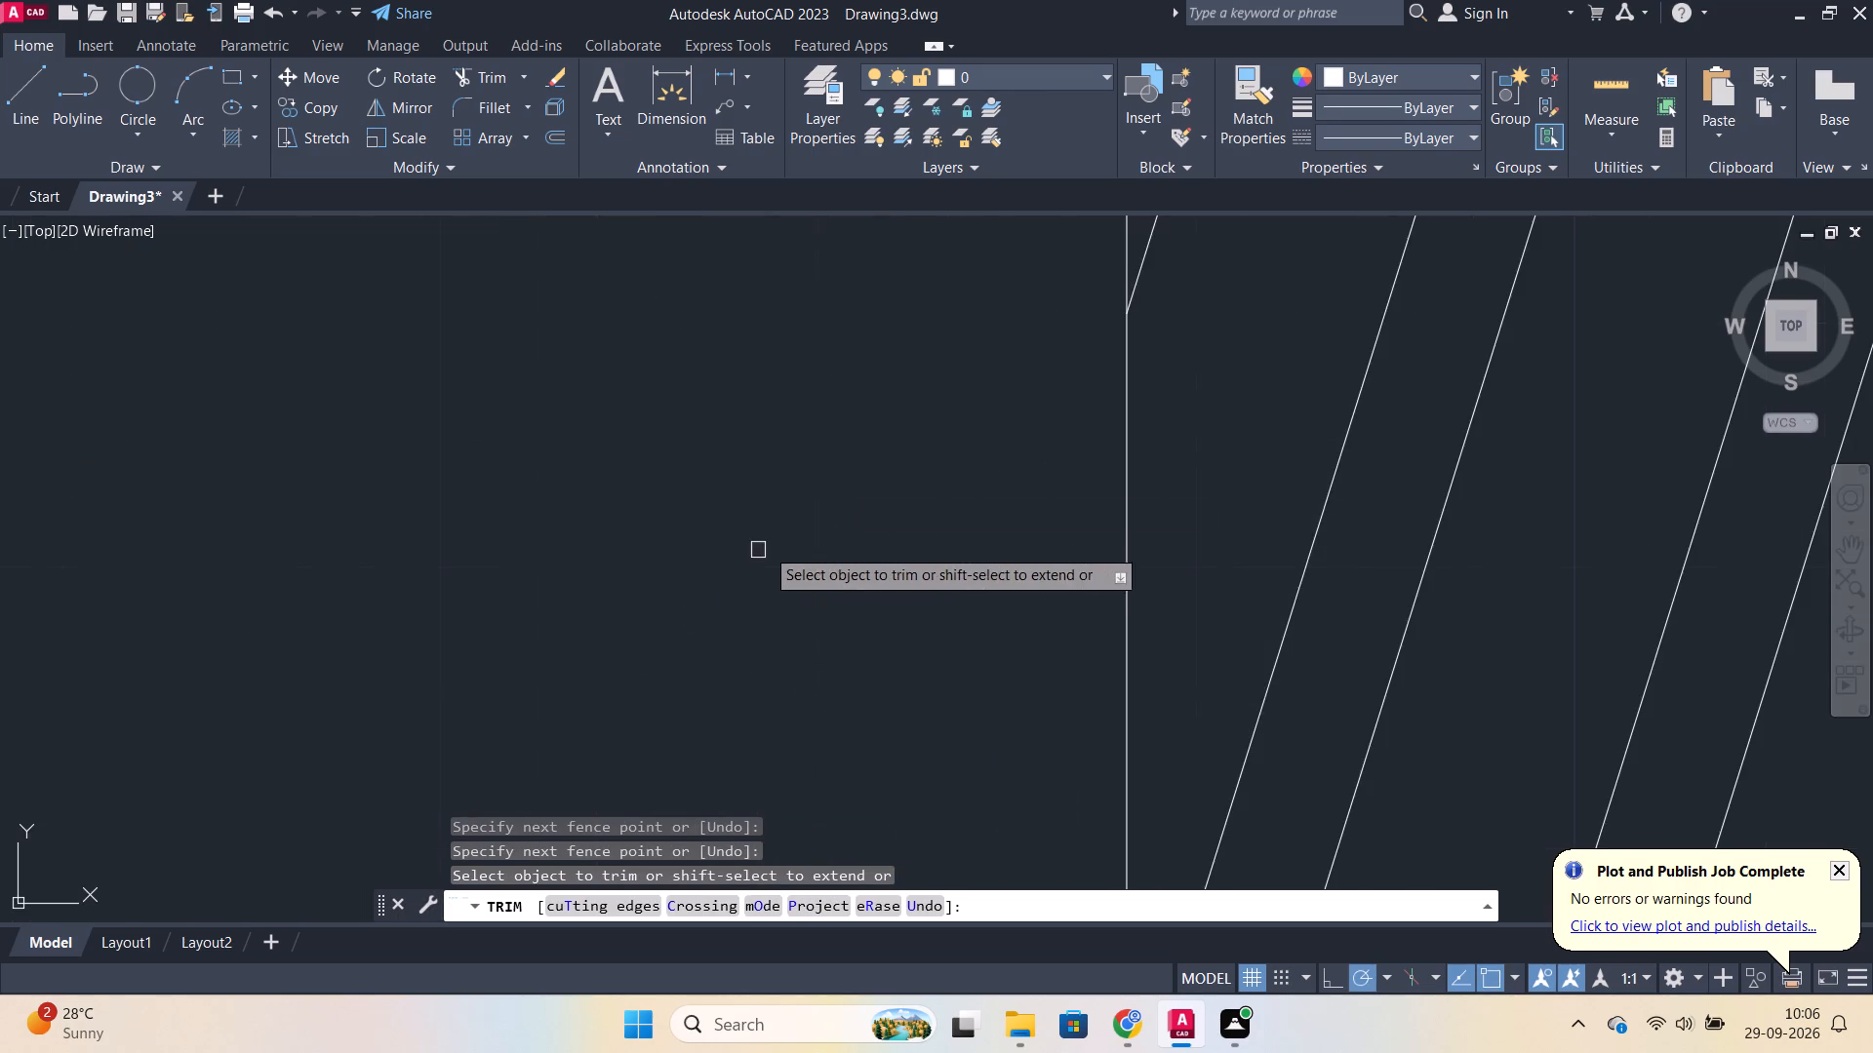
pyautogui.moveTo(882, 472); pyautogui.dragTo(853, 788, button='middle')
pyautogui.click(1140, 317)
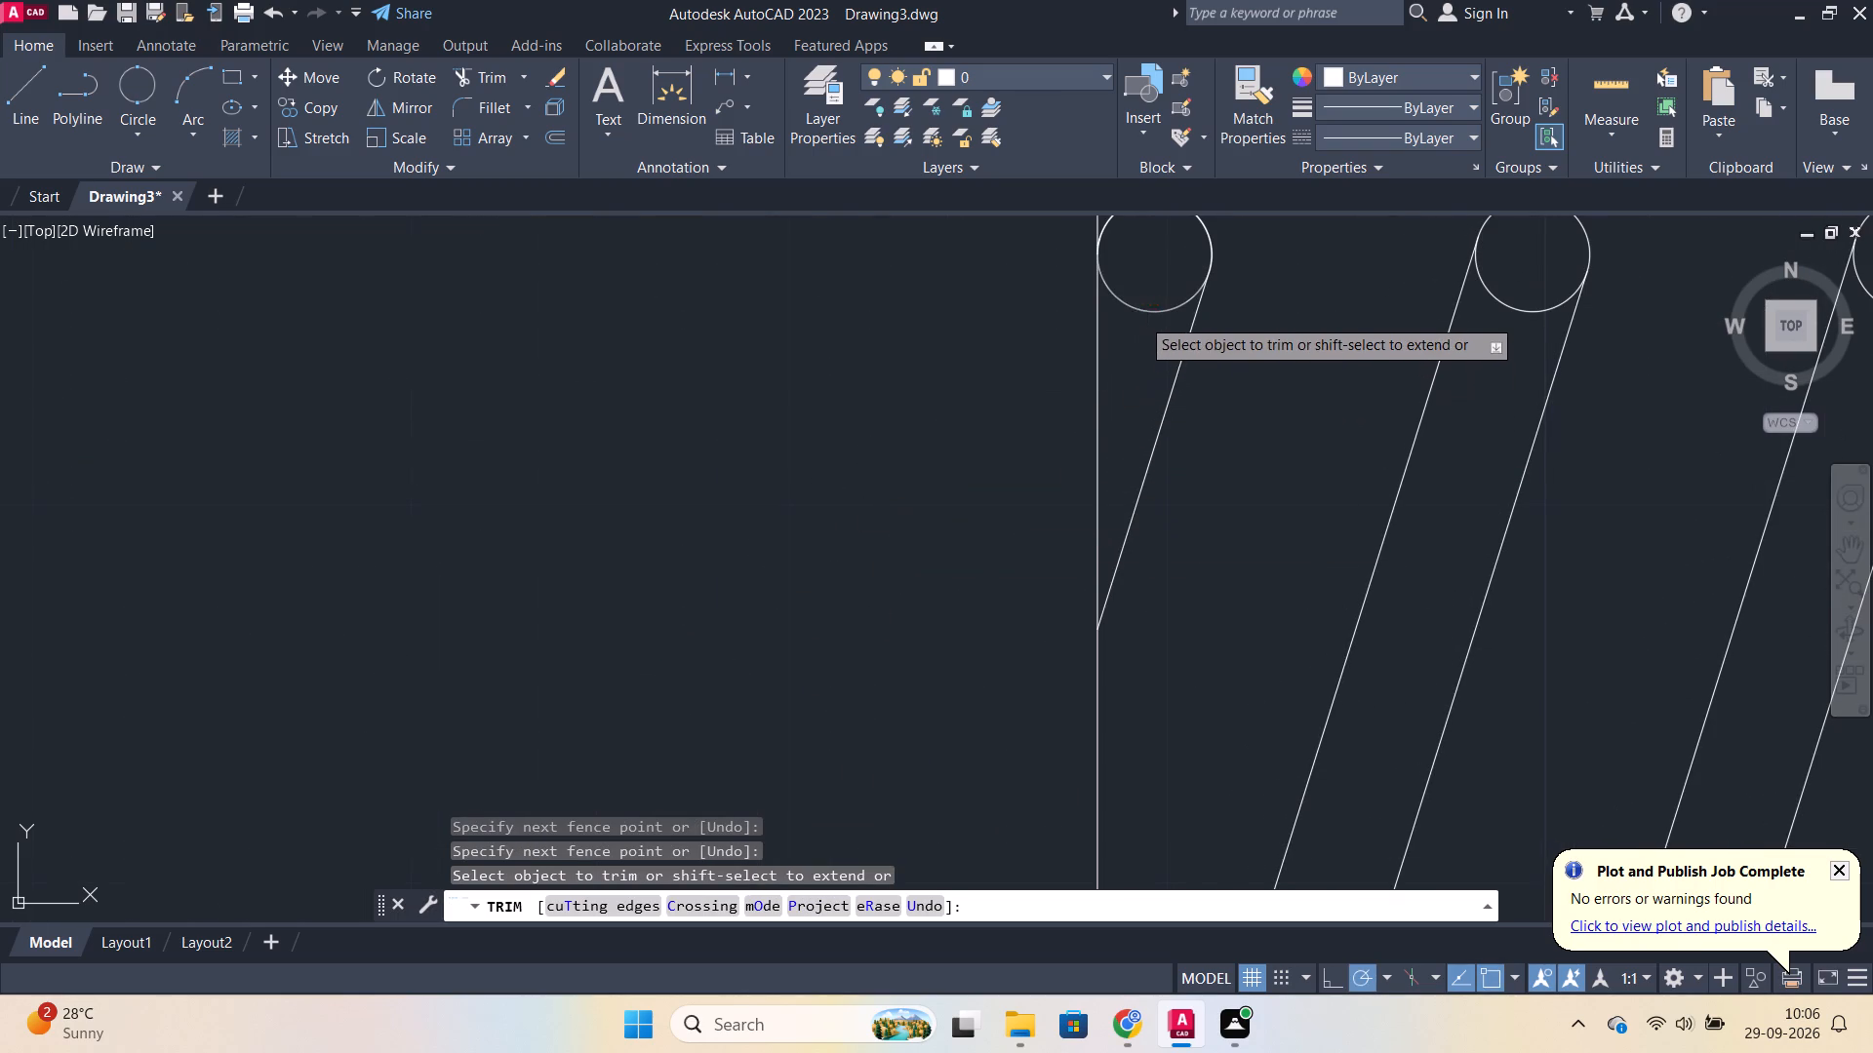
pyautogui.scroll(-2, 793, 397)
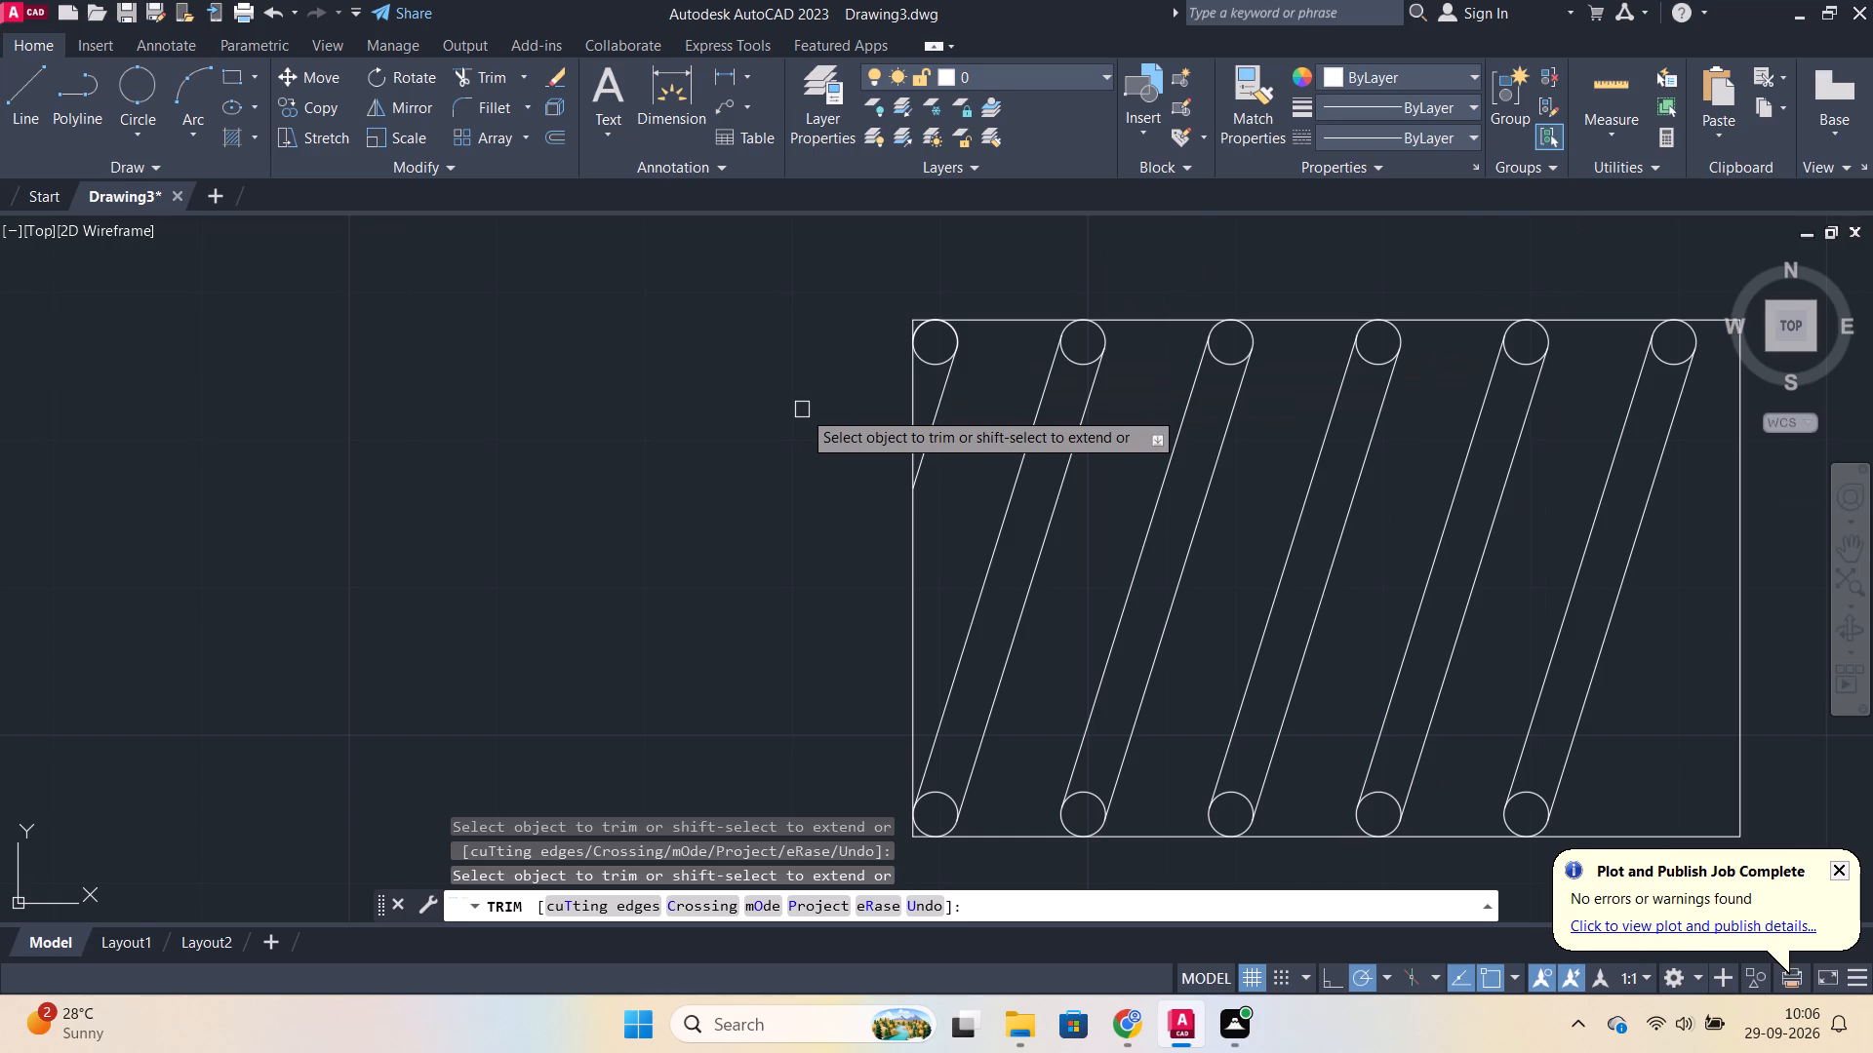
pyautogui.scroll(-2, 993, 438)
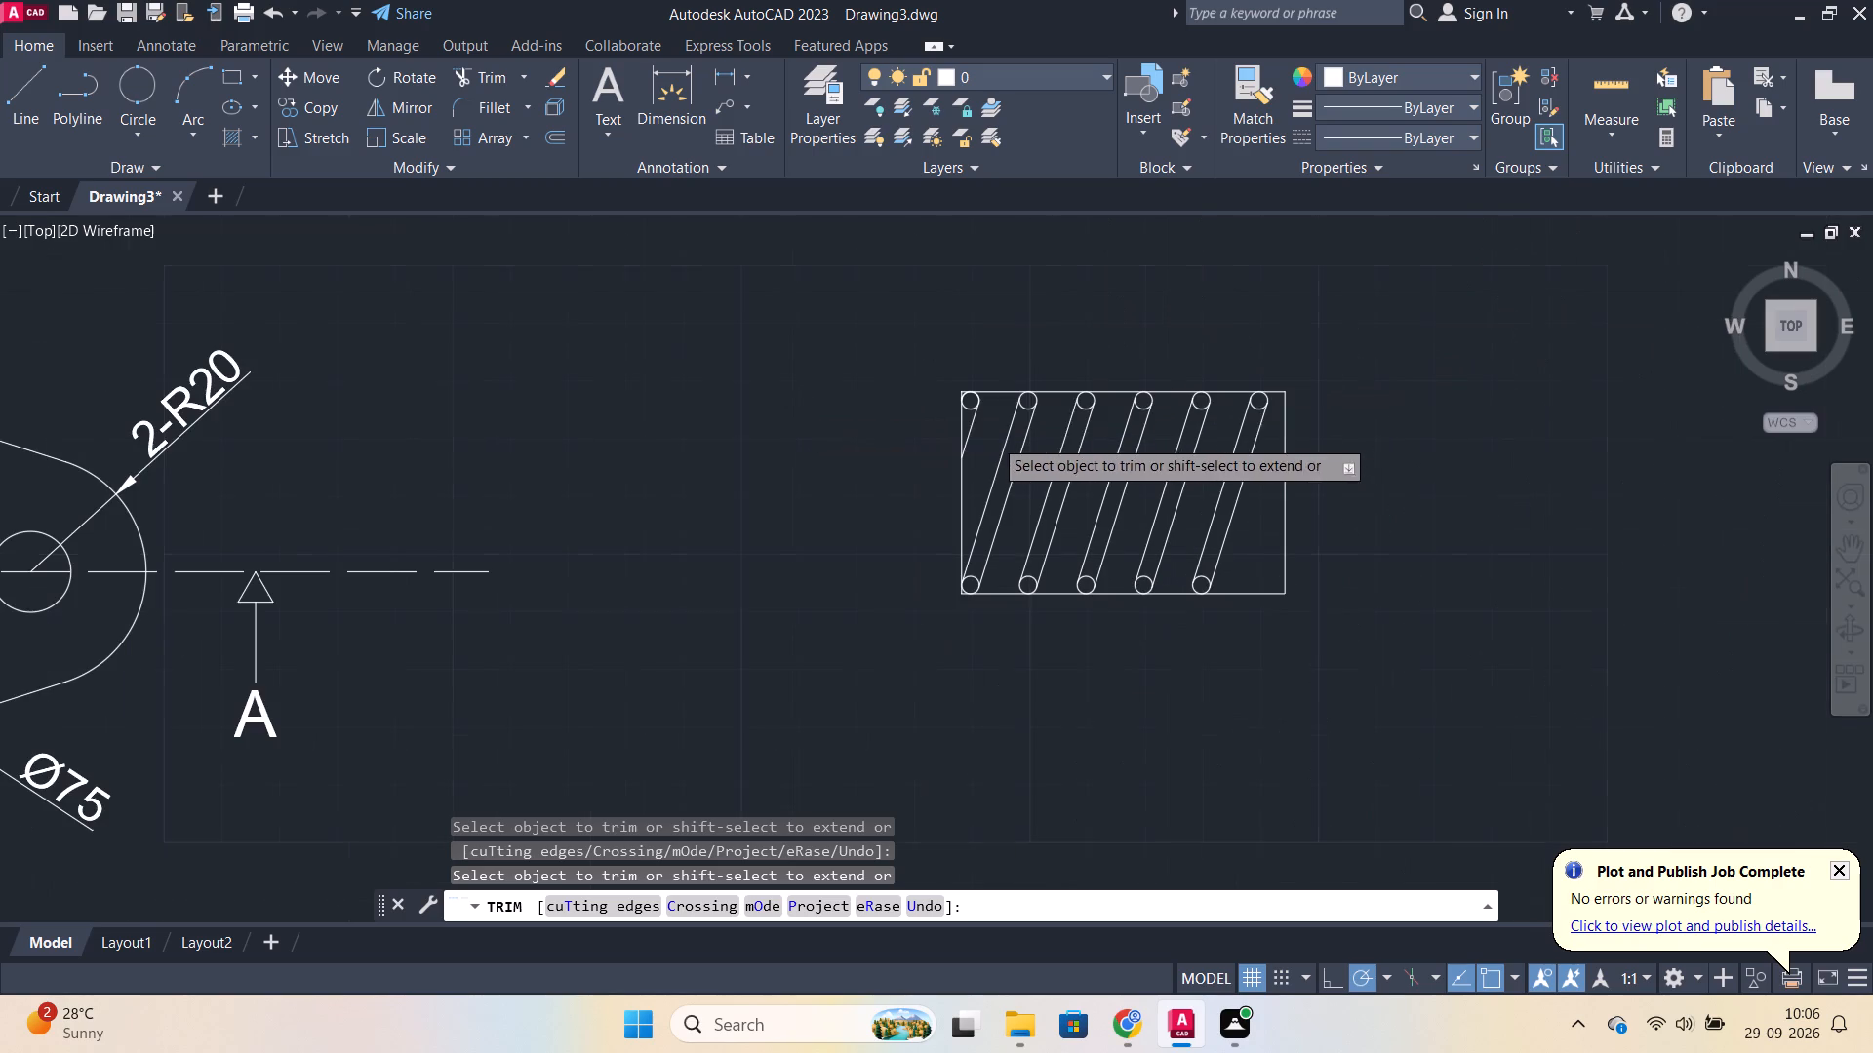
pyautogui.scroll(-1, 1241, 420)
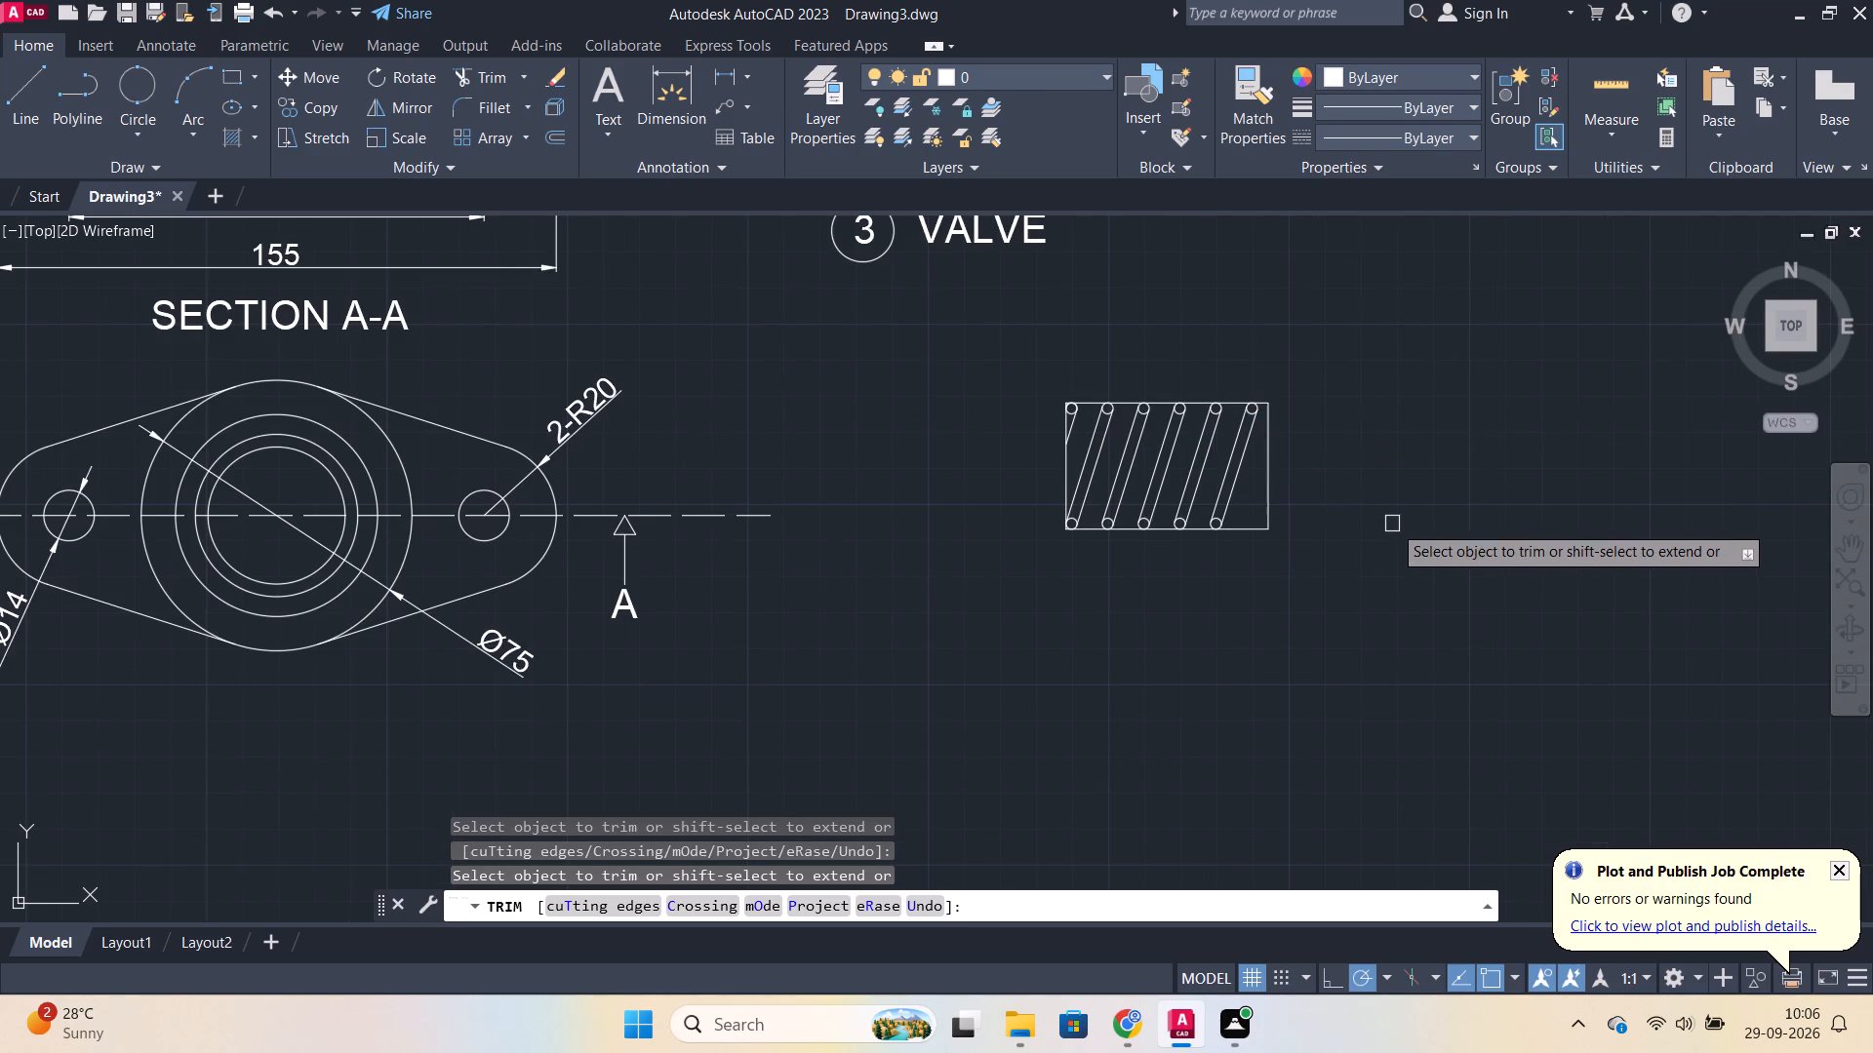
pyautogui.scroll(1, 1394, 529)
pyautogui.scroll(1, 1258, 551)
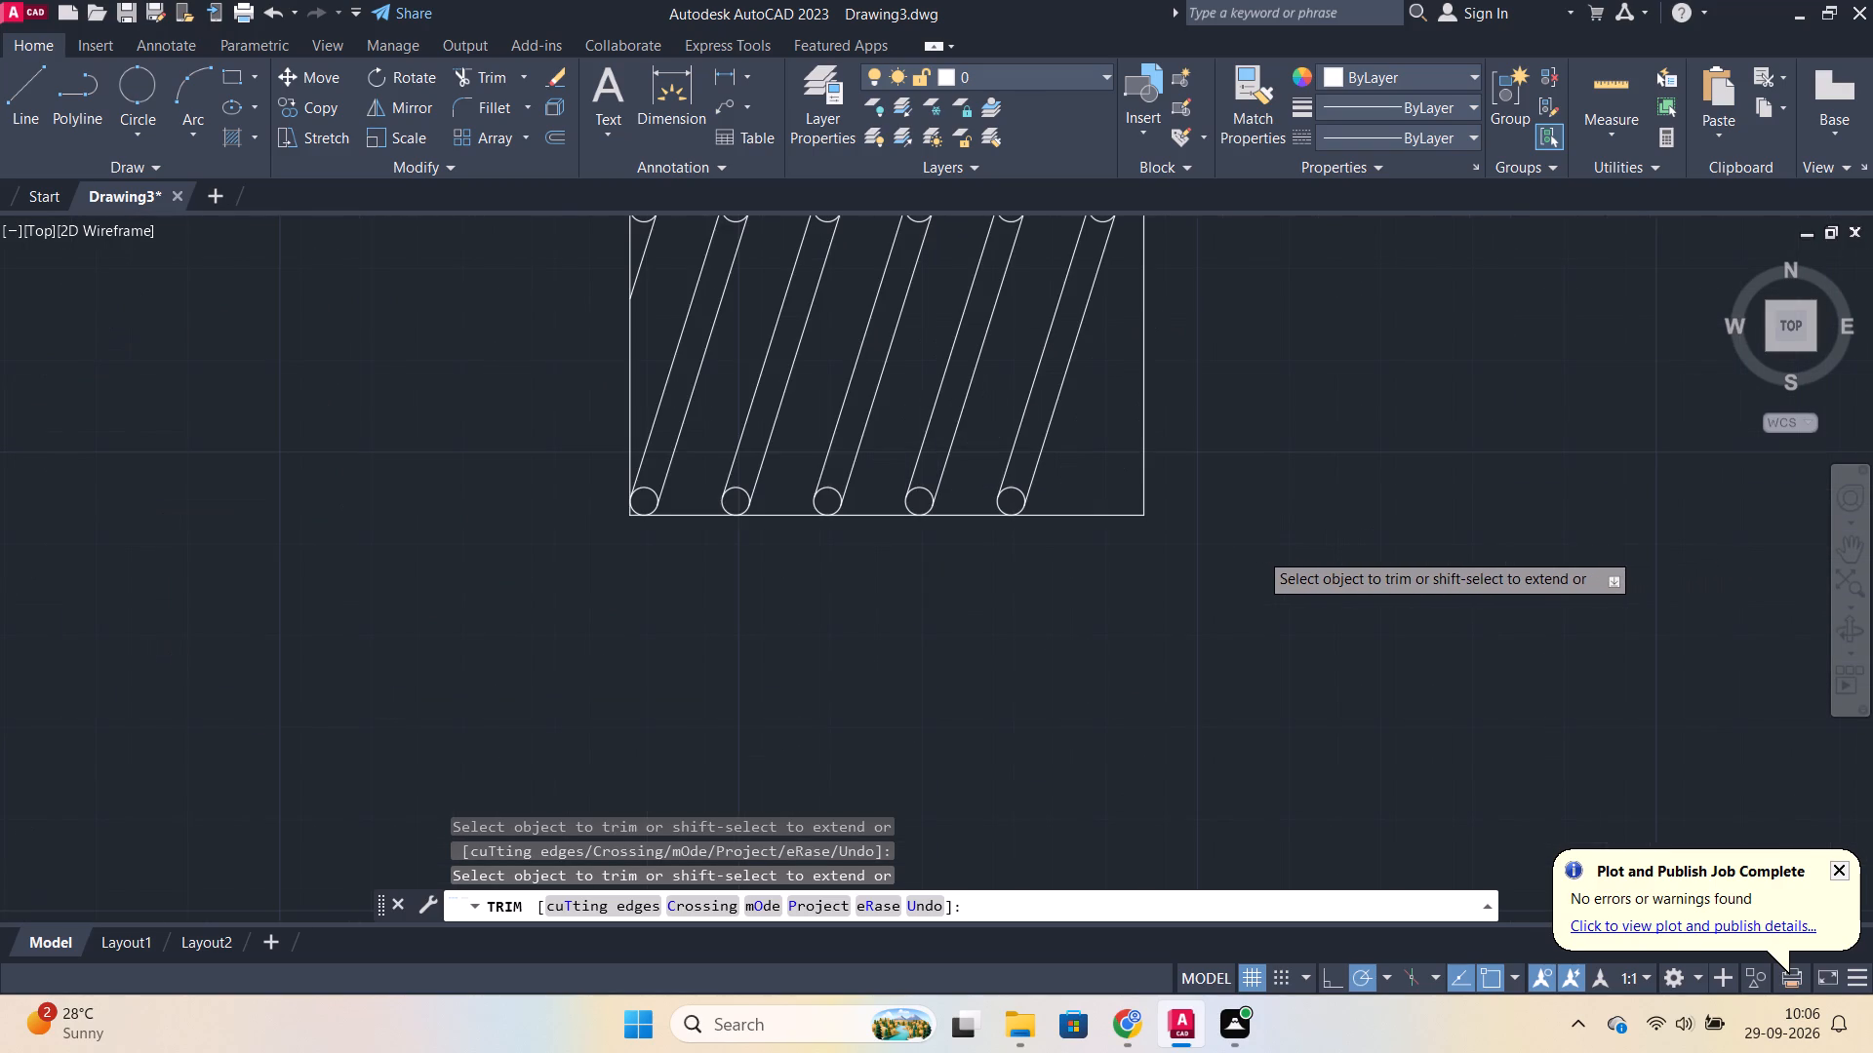
pyautogui.press('Escape')
pyautogui.moveTo(1258, 548); pyautogui.dragTo(1181, 803, button='middle')
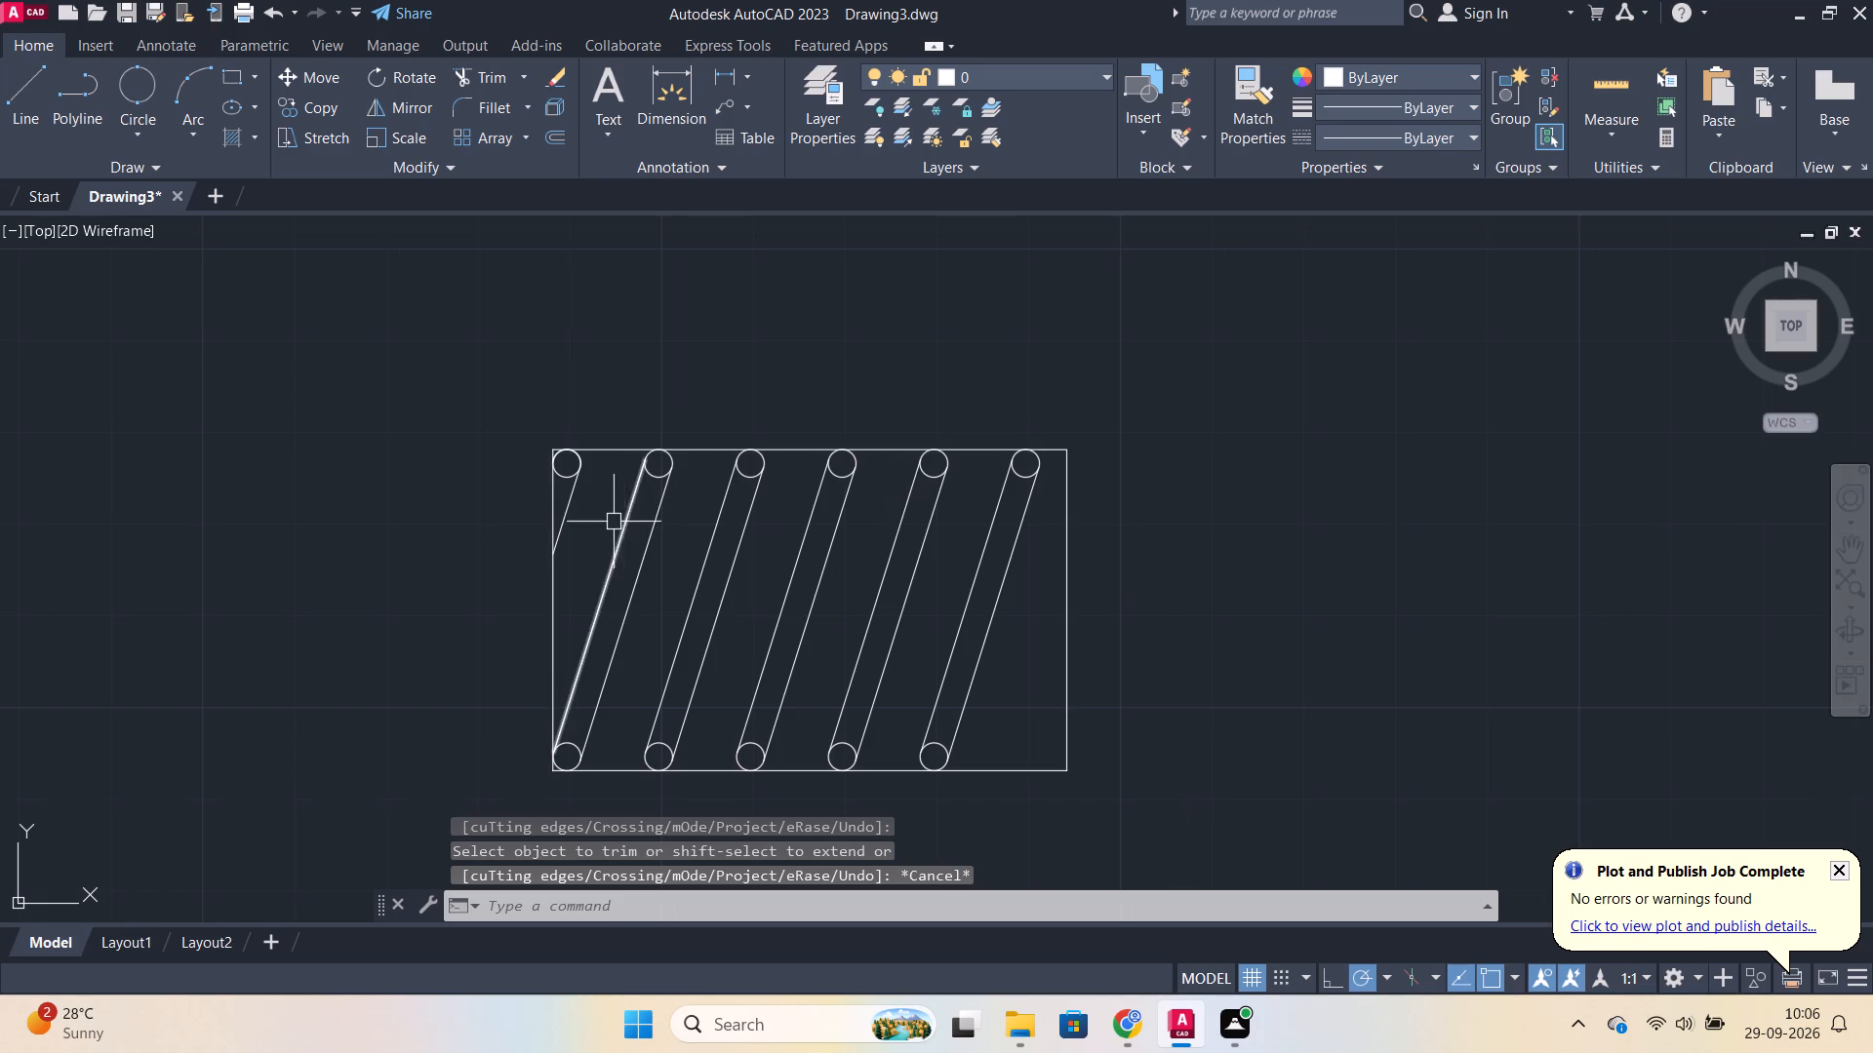
# Copy the first top-row circle and its trimmed slanted line to an open spot near the rectangle's lower-right corner, using the circle's centre as base.
pyautogui.moveTo(602, 511); pyautogui.dragTo(596, 502)
pyautogui.click(558, 461)
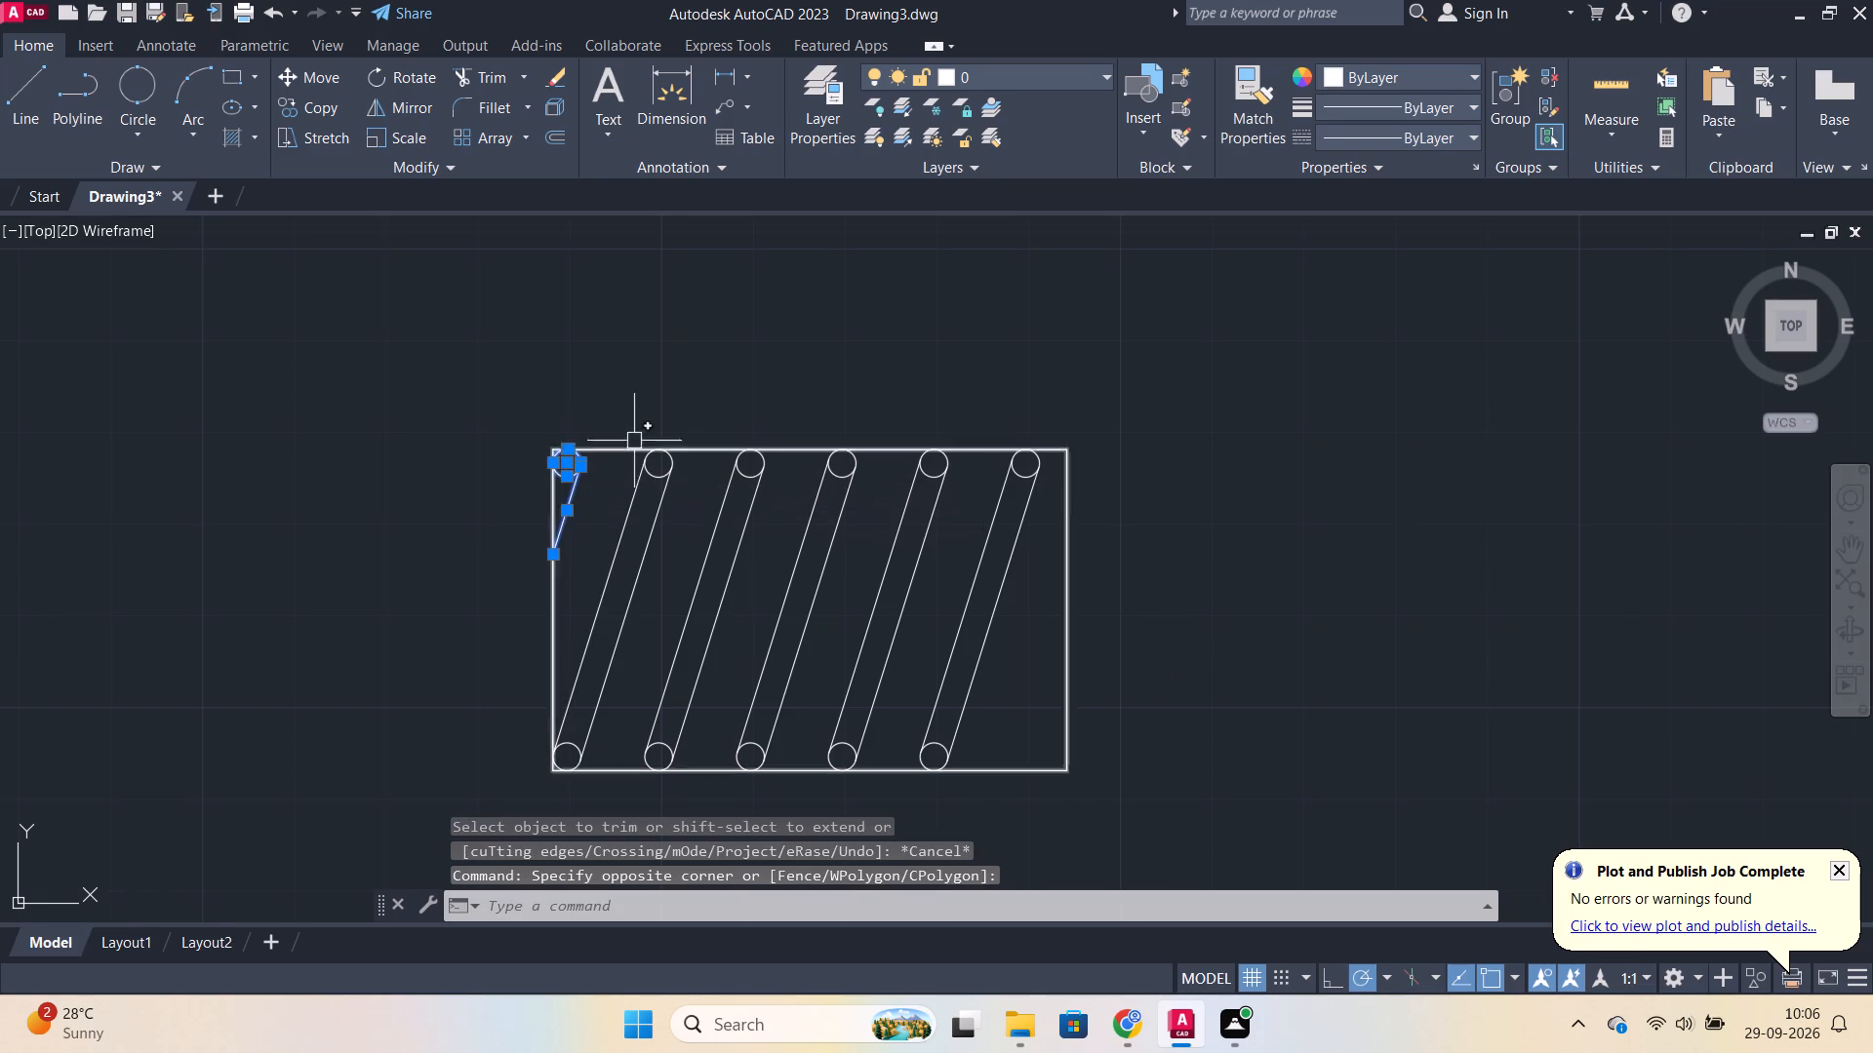
pyautogui.scroll(3, 587, 459)
pyautogui.scroll(-3, 514, 504)
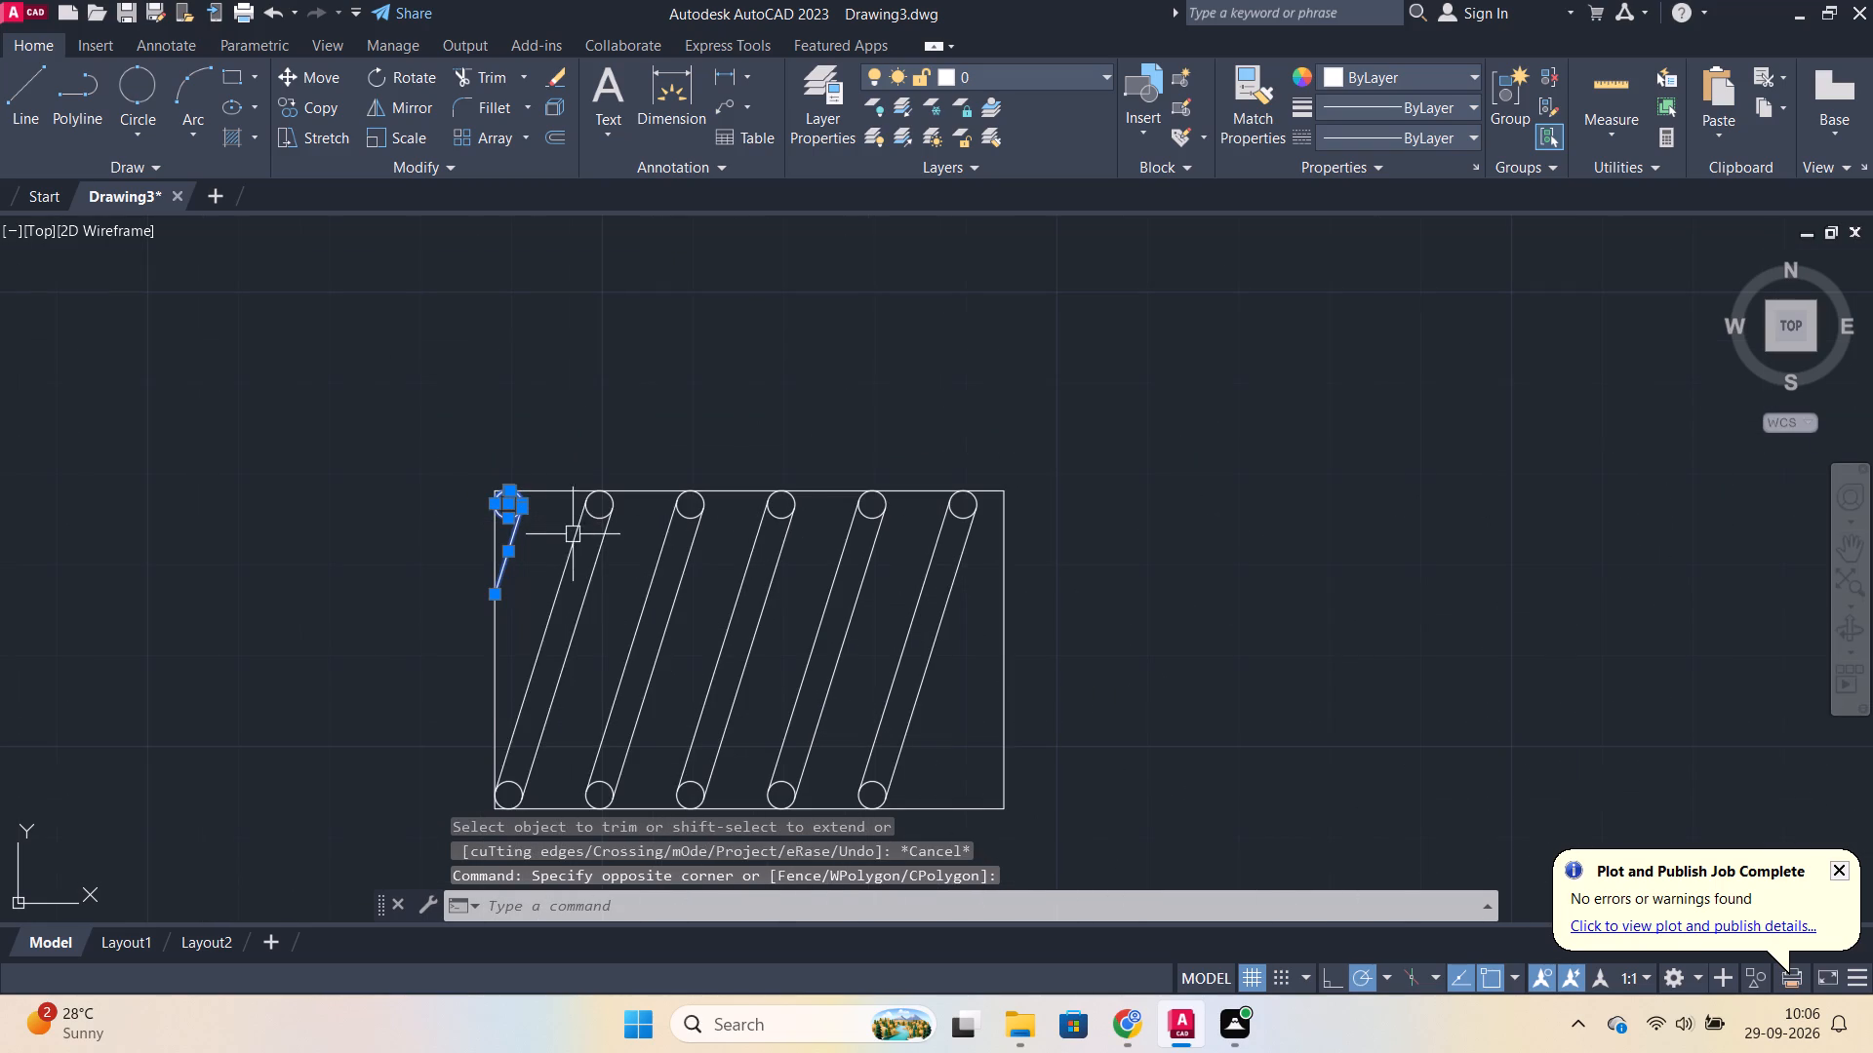
pyautogui.moveTo(1101, 560); pyautogui.dragTo(1115, 364, button='middle')
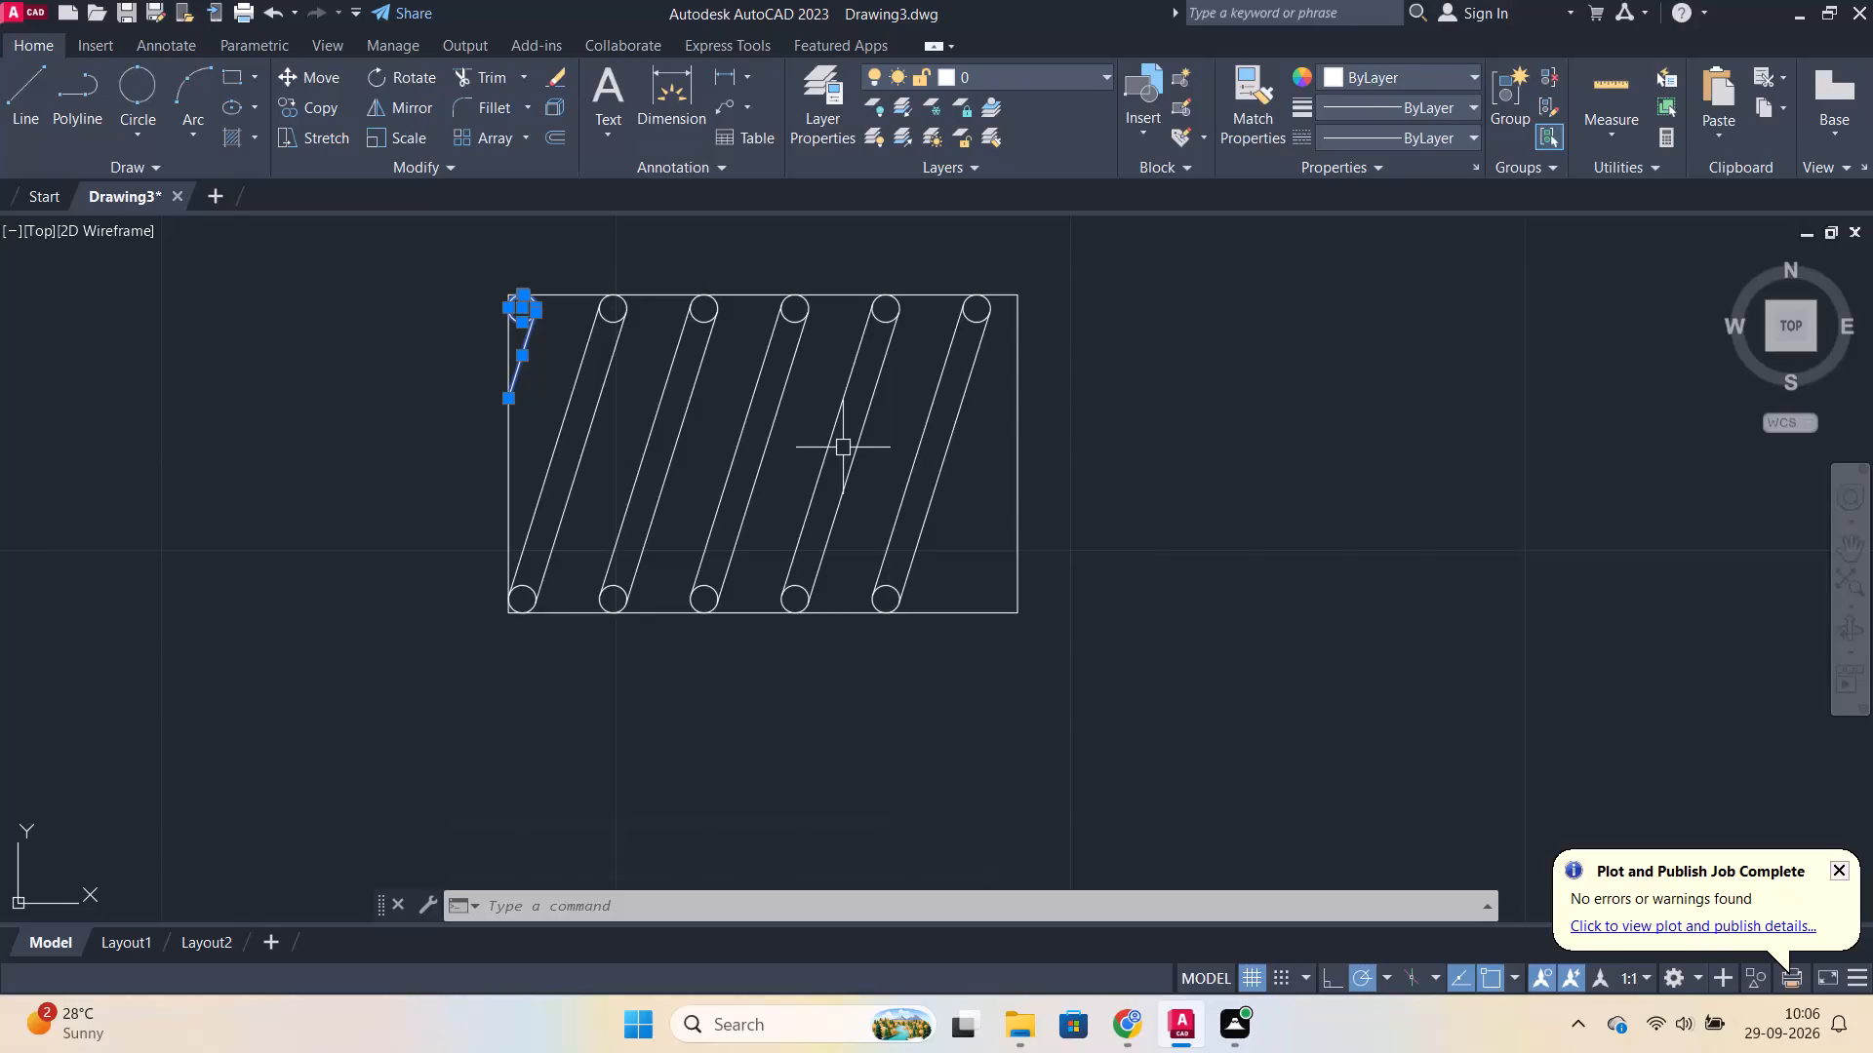
pyautogui.write('CO')
pyautogui.press('Return')
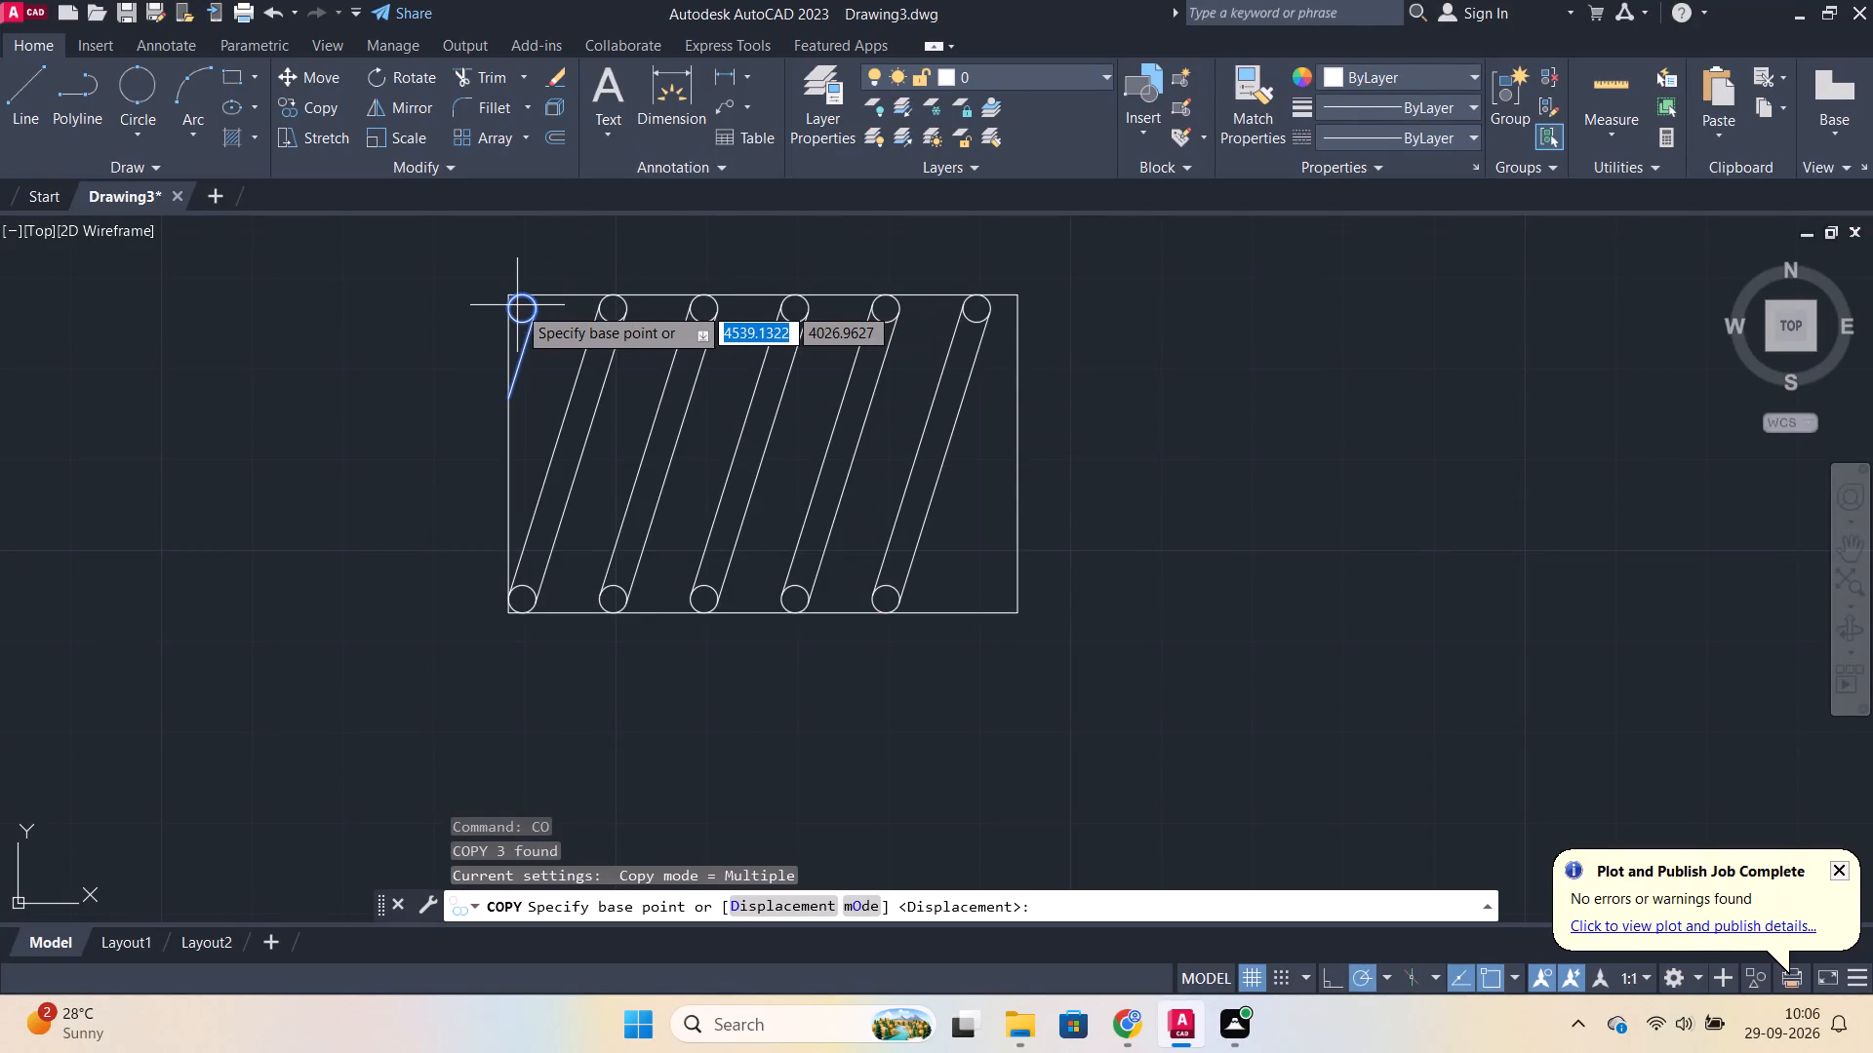
pyautogui.click(518, 307)
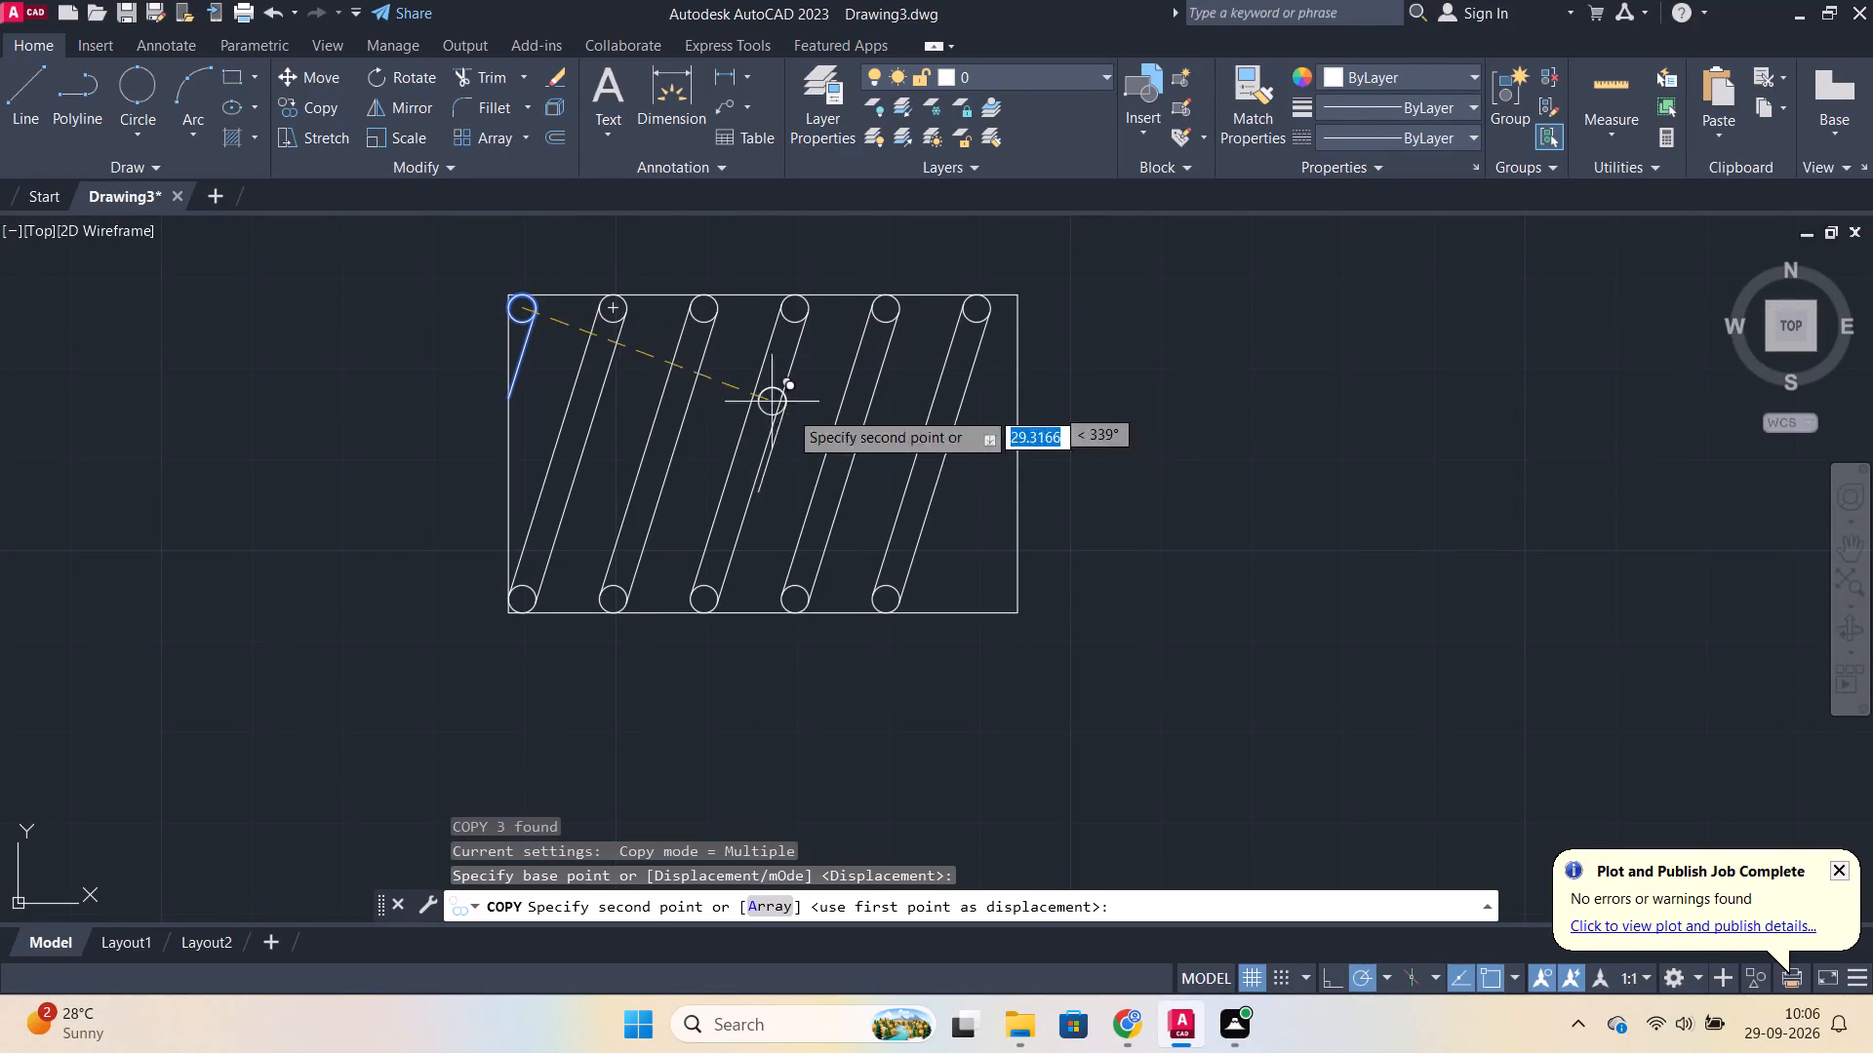
pyautogui.scroll(2, 972, 516)
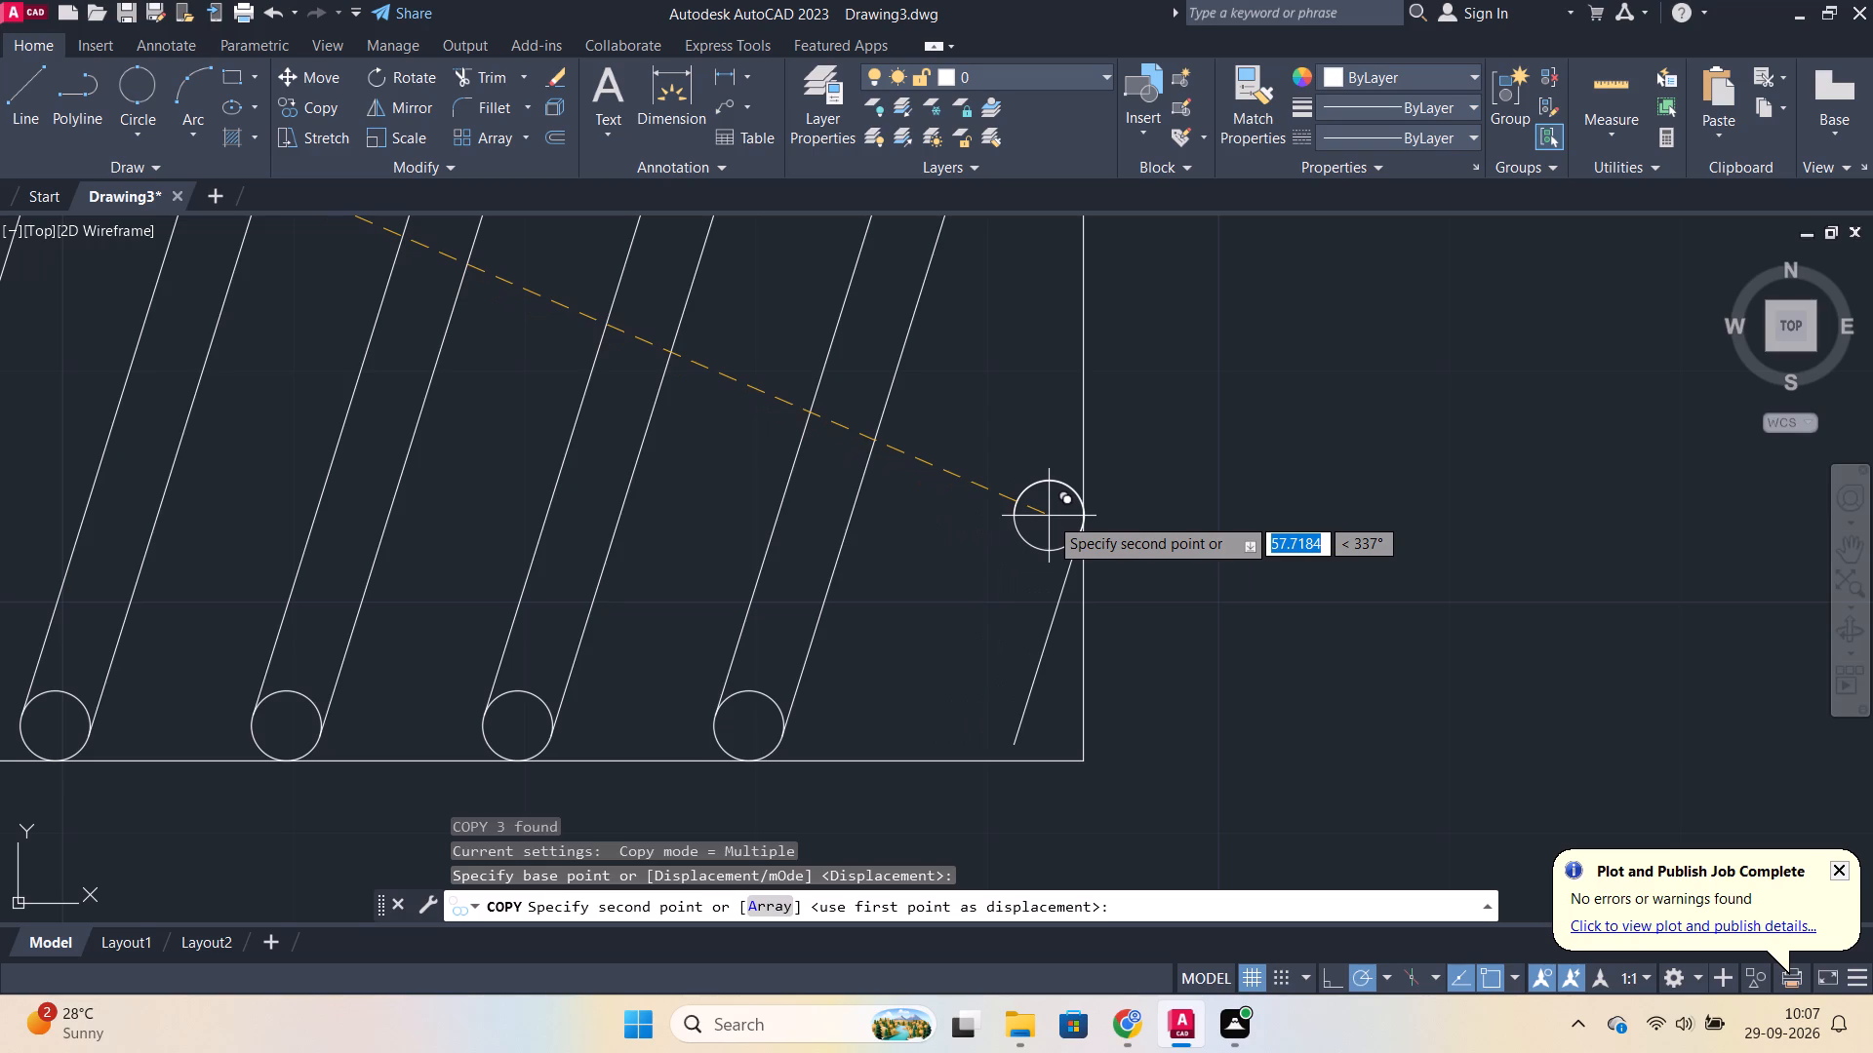
pyautogui.click(1032, 503)
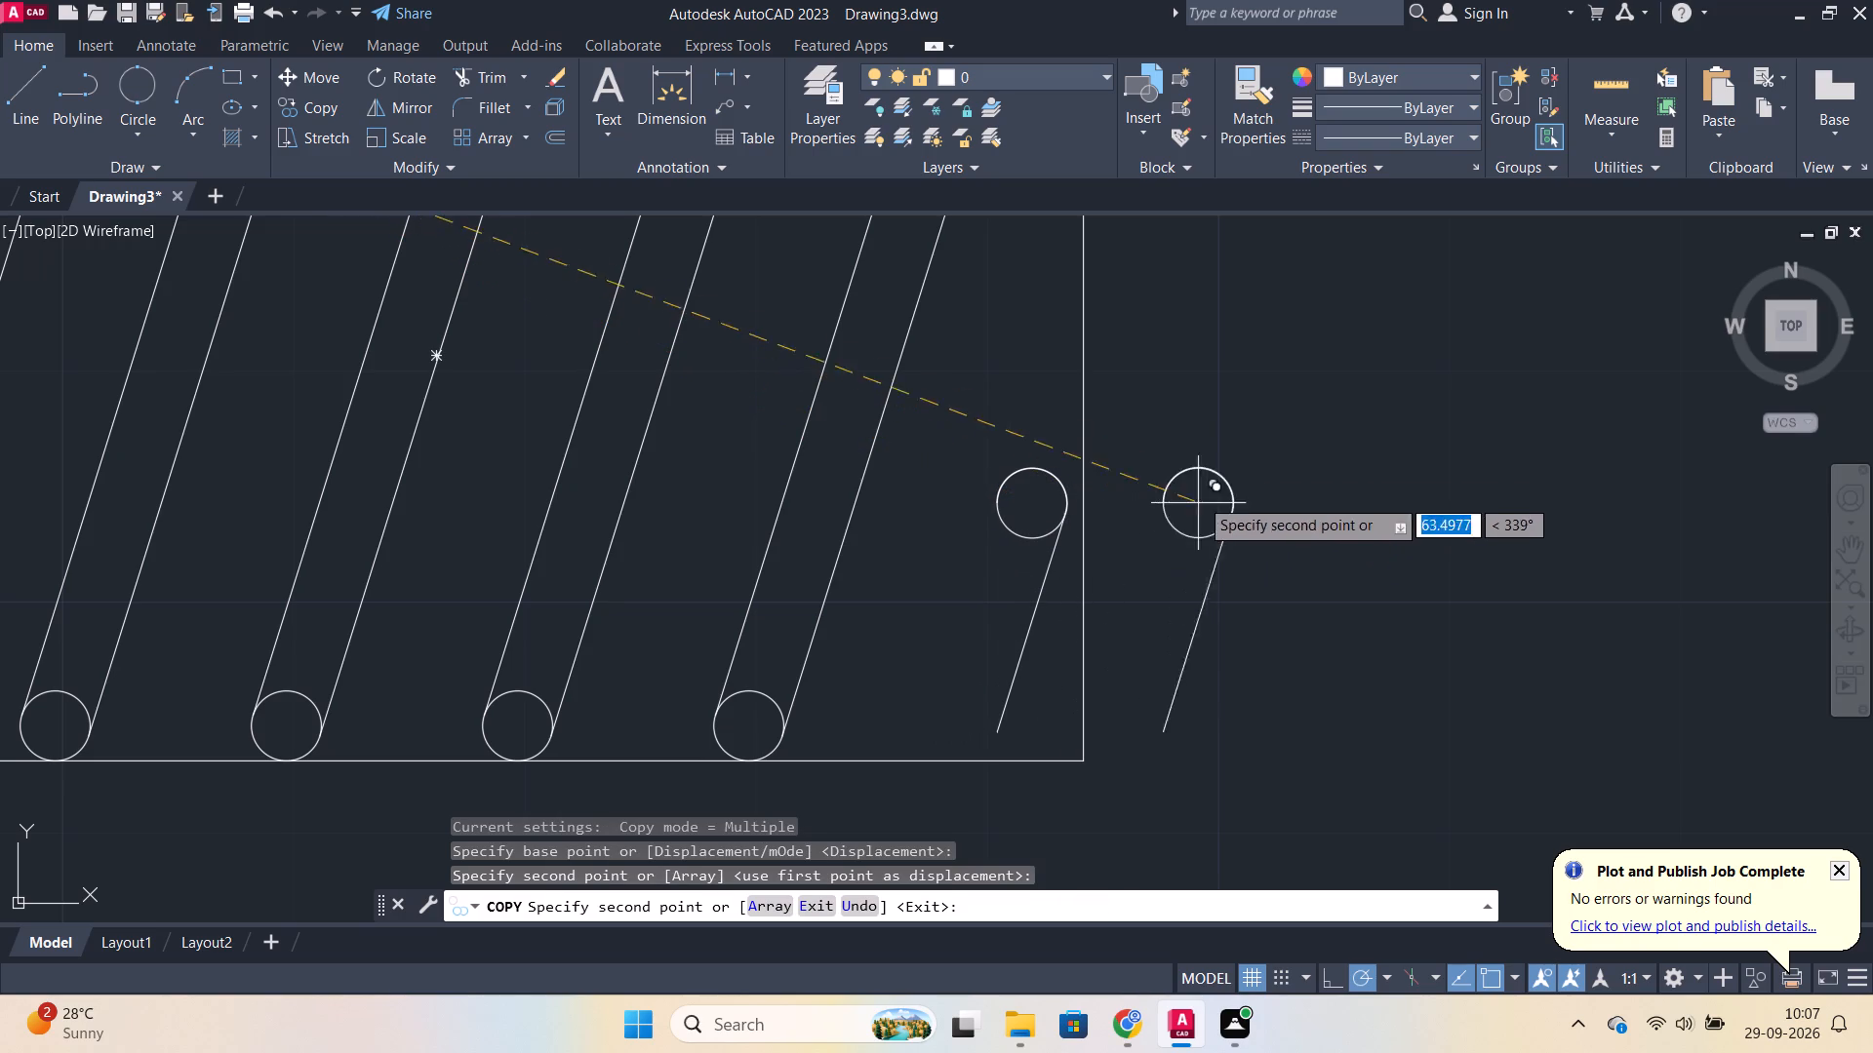
pyautogui.press('Escape')
# Rotate the copied circle and slanted line by half a turn about the circle's centre.
pyautogui.moveTo(1032, 660); pyautogui.dragTo(1029, 619)
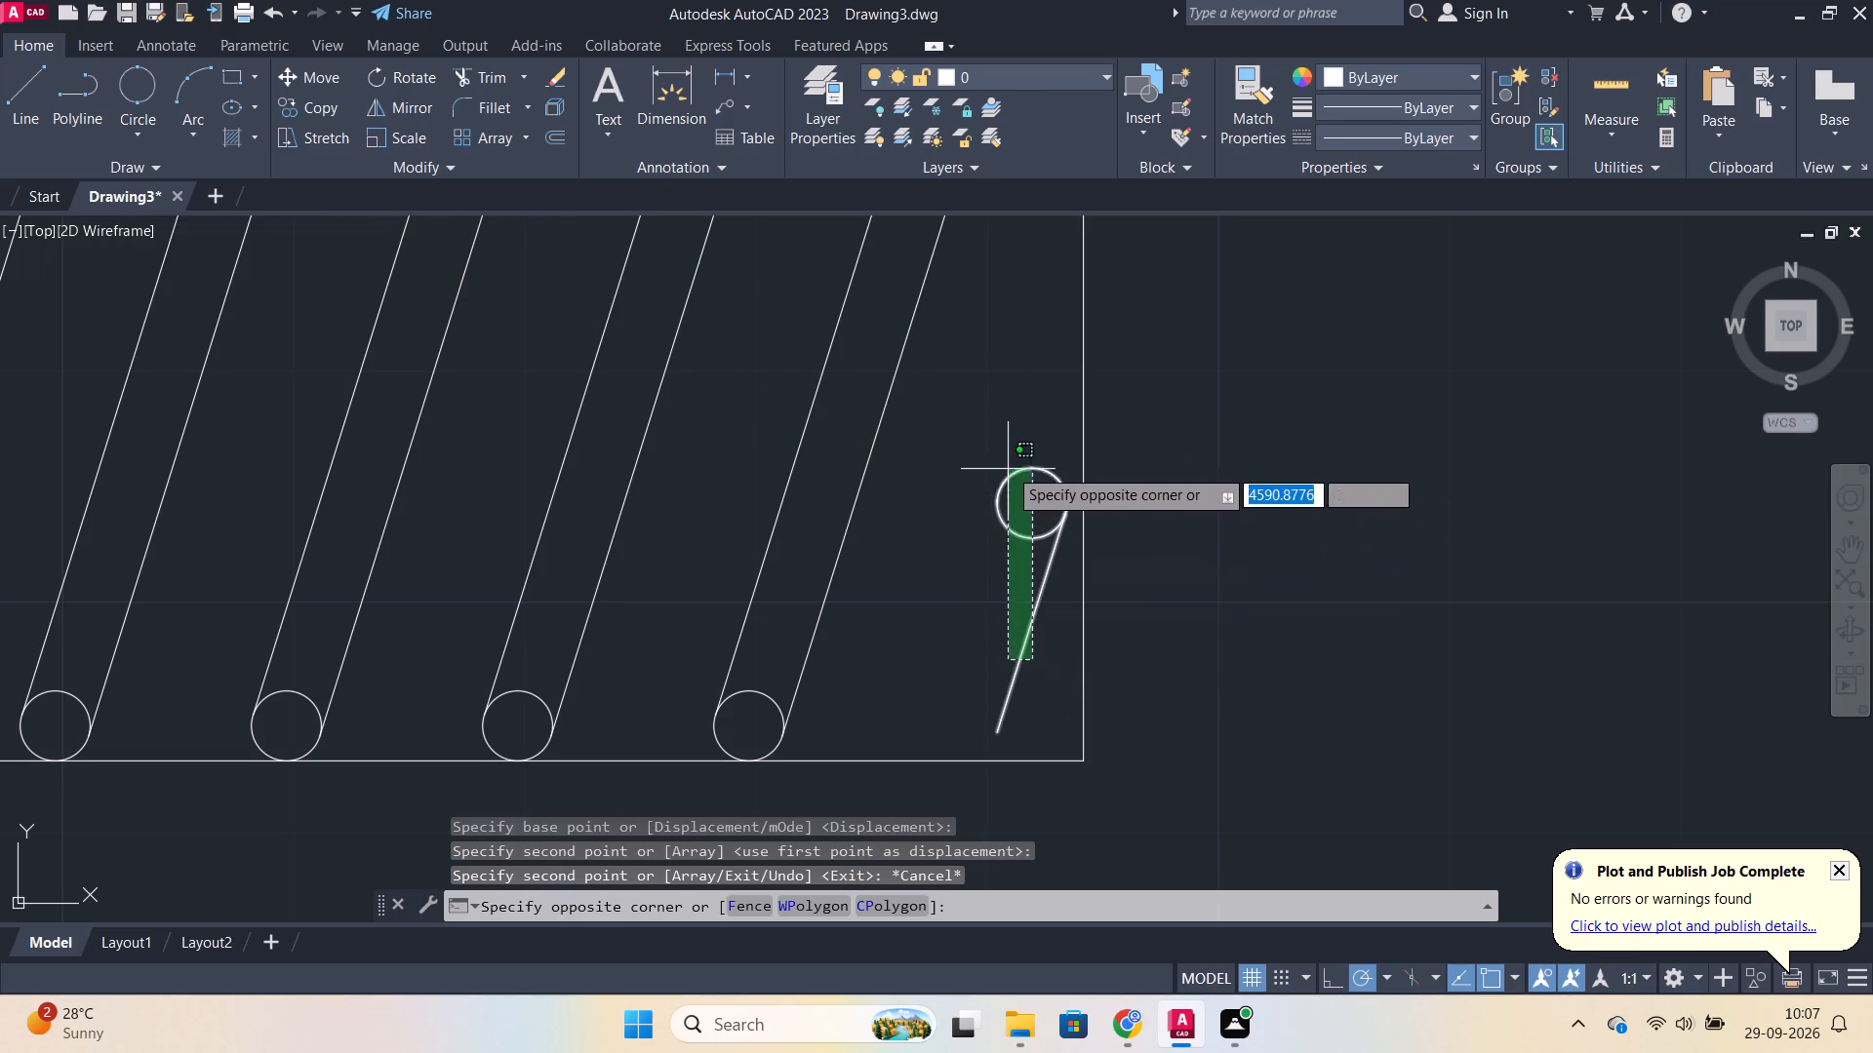
pyautogui.click(1008, 464)
pyautogui.click(408, 70)
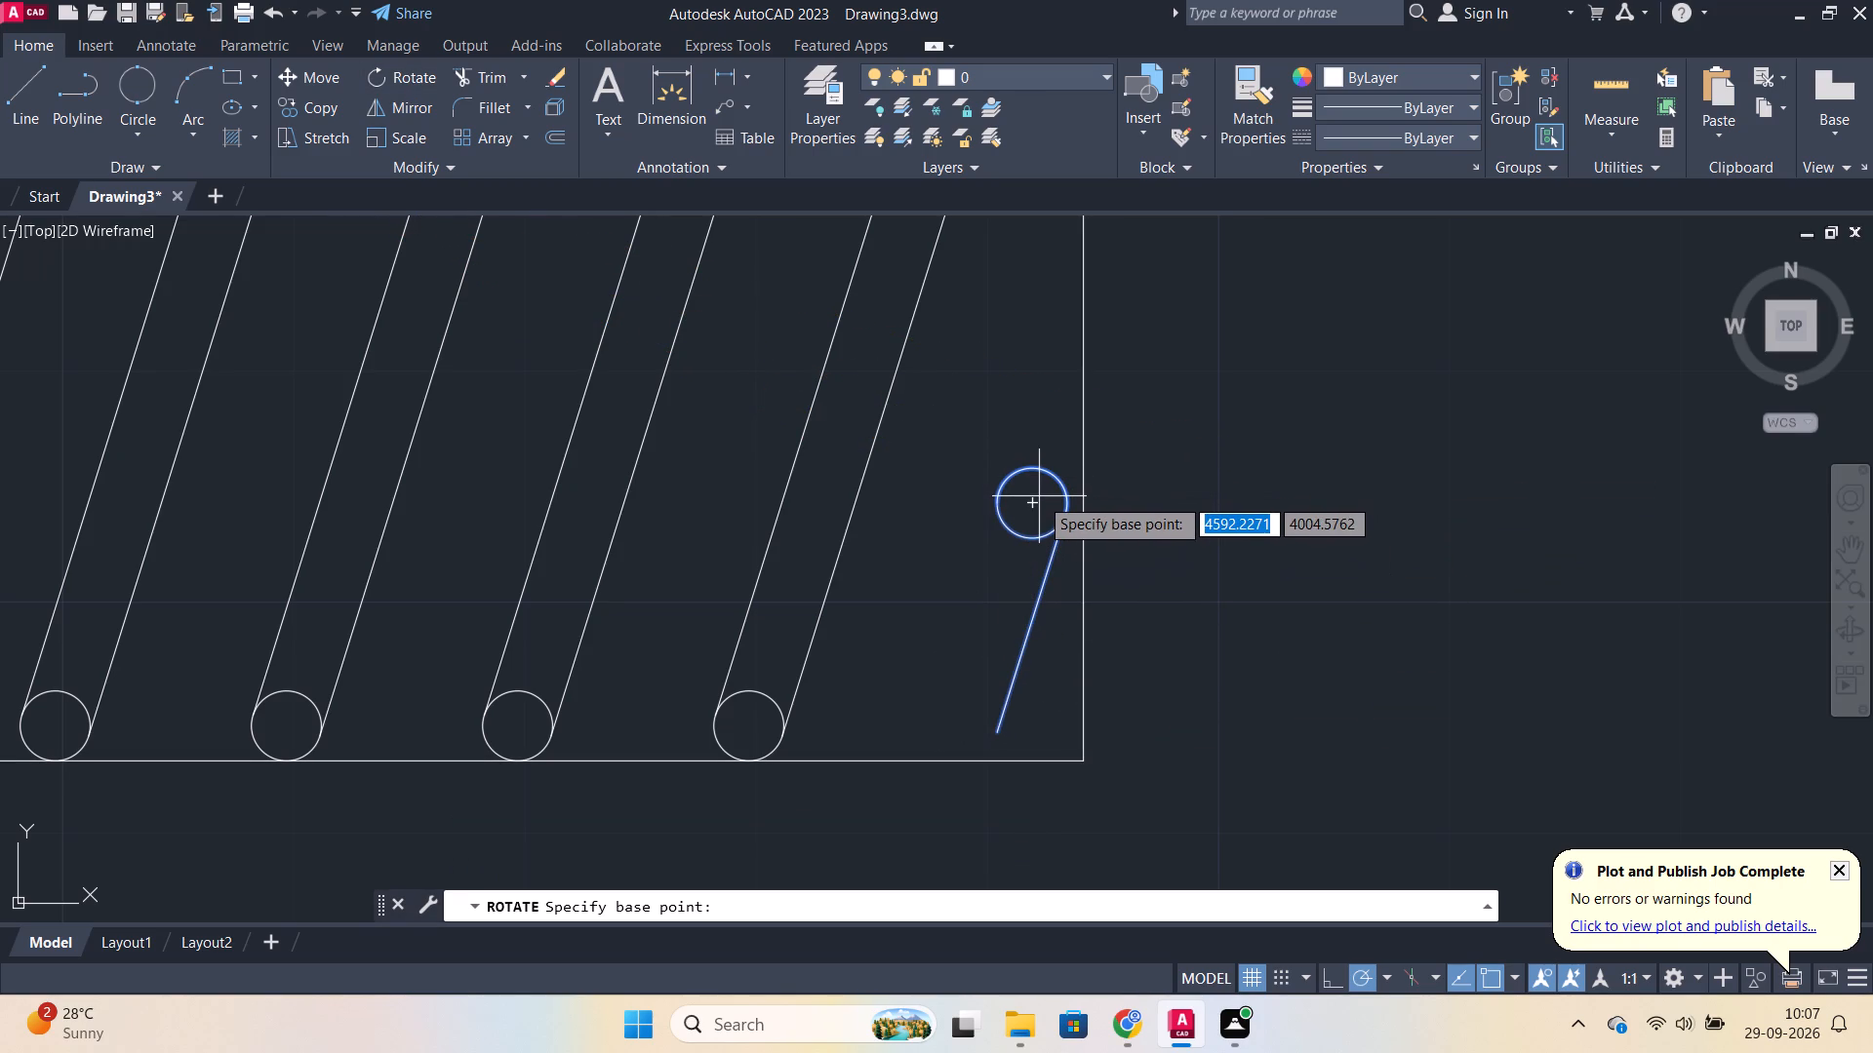
pyautogui.moveTo(1027, 506); pyautogui.dragTo(1028, 515)
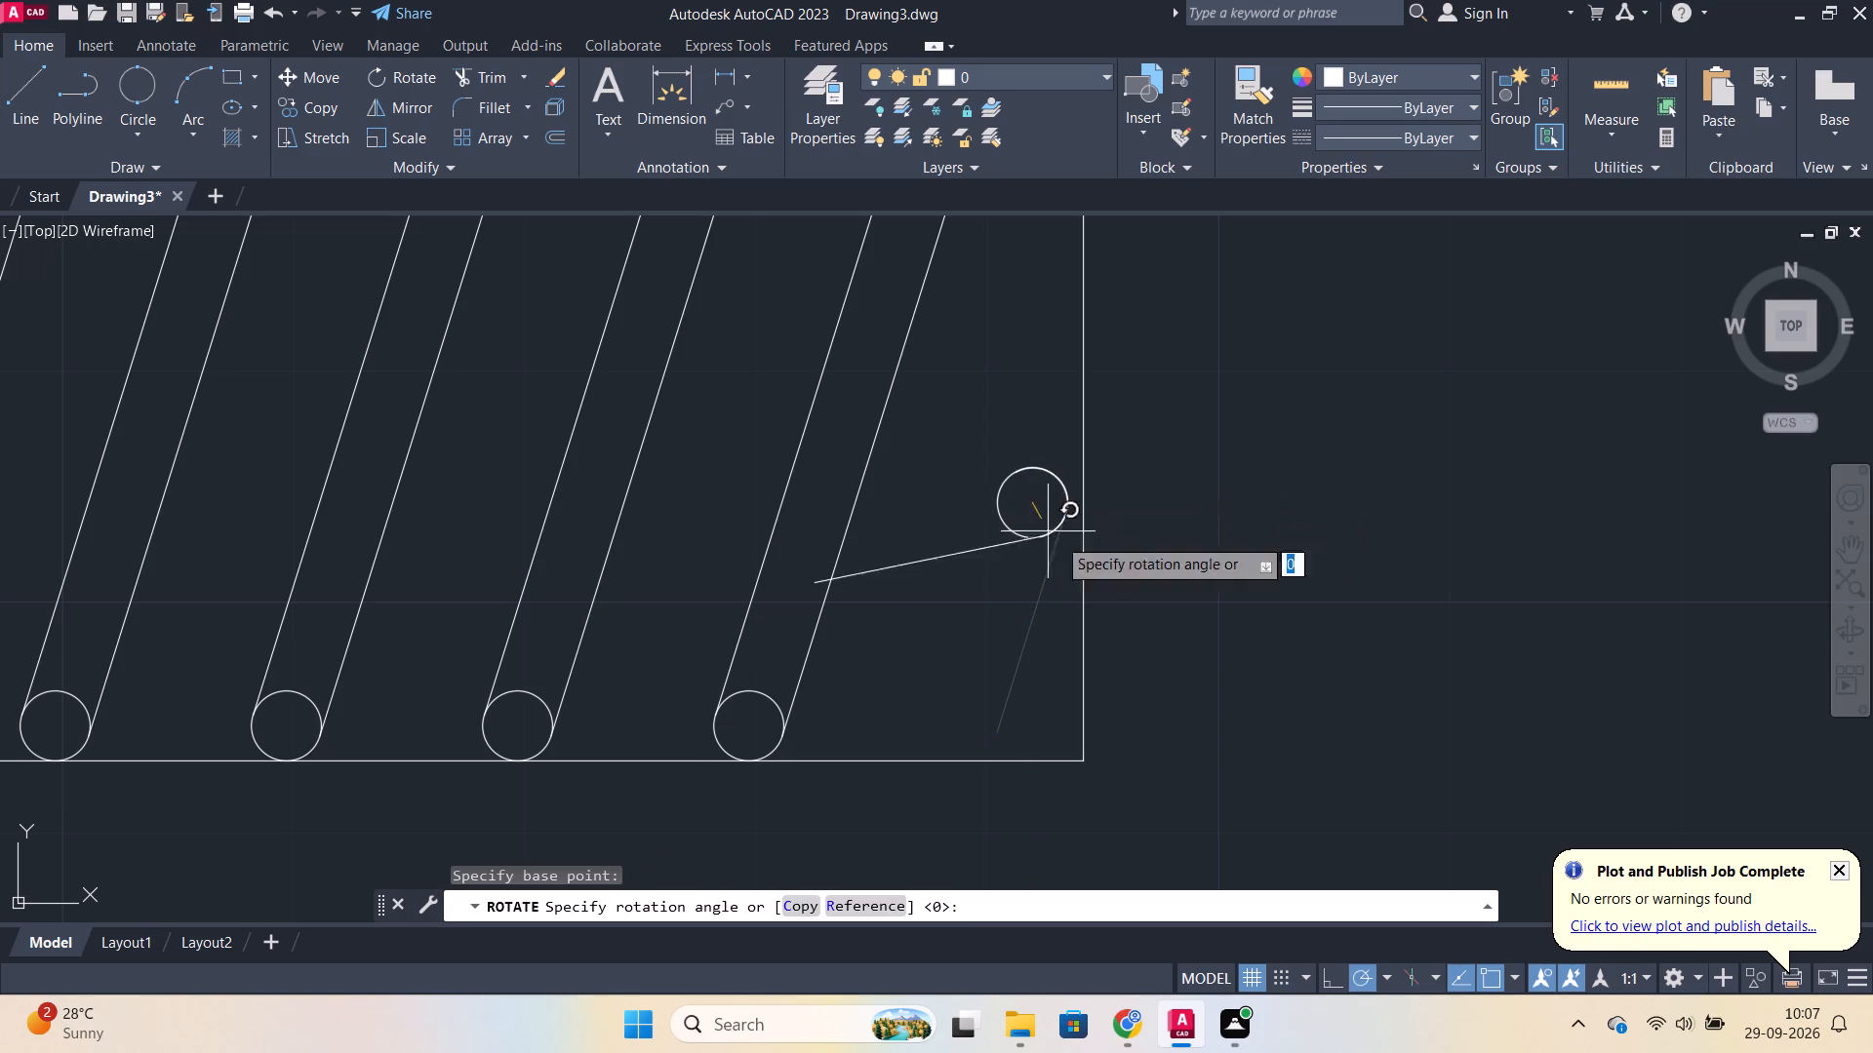
pyautogui.click(836, 508)
pyautogui.press('Escape')
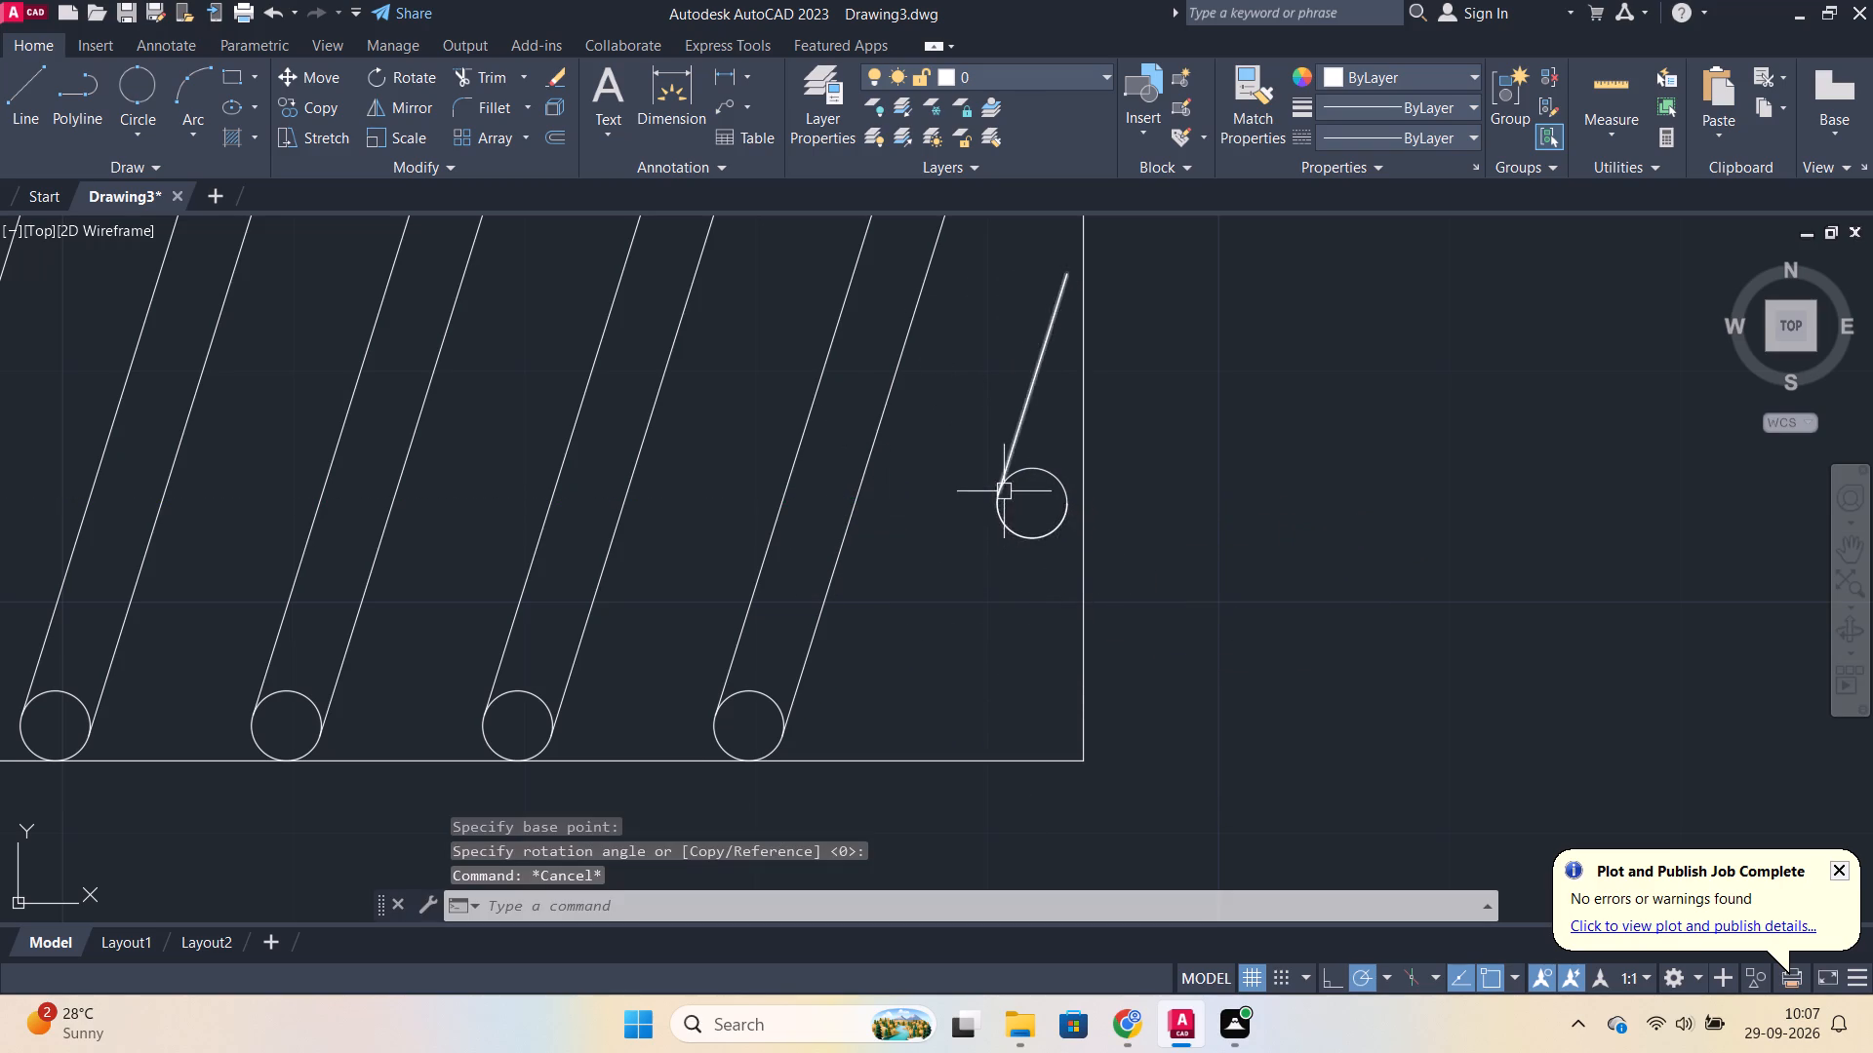
# Move the rotated circle and slanted line straight down to just above the rectangle's bottom edge.
pyautogui.click(1019, 442)
pyautogui.click(1055, 466)
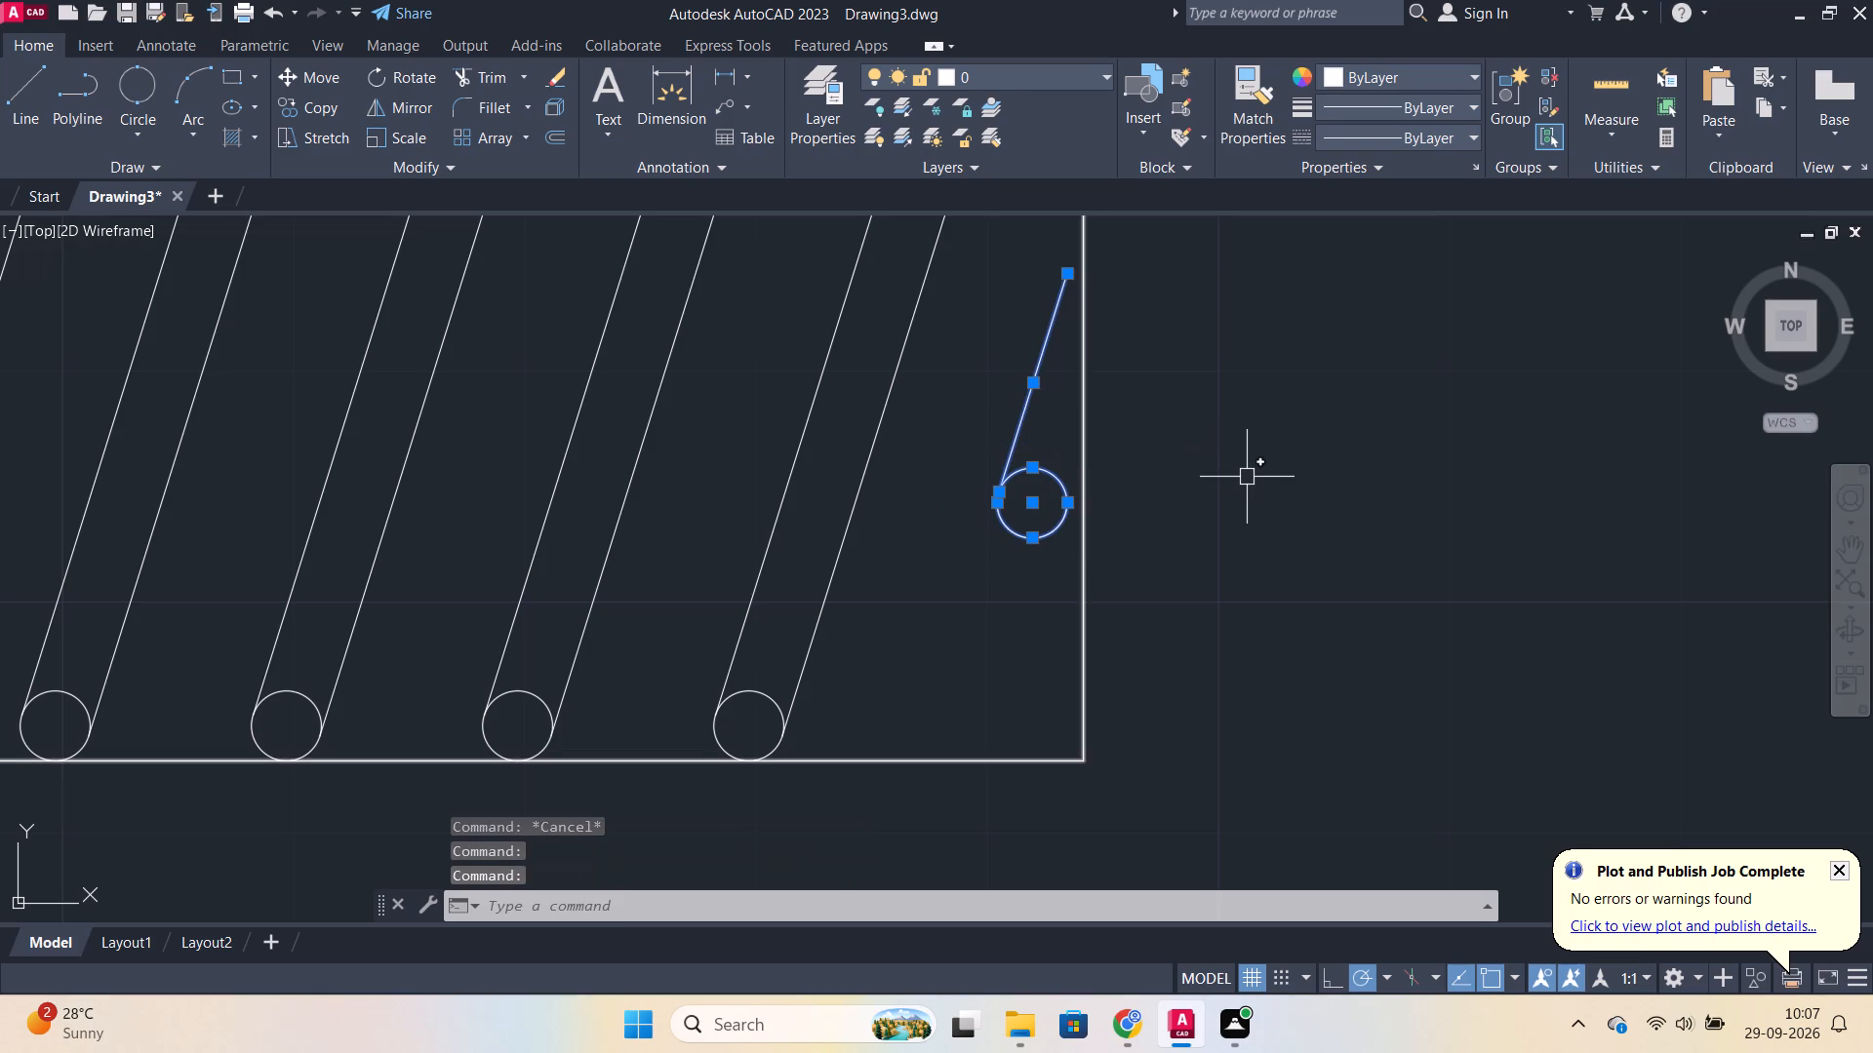
pyautogui.press('m')
pyautogui.press('Return')
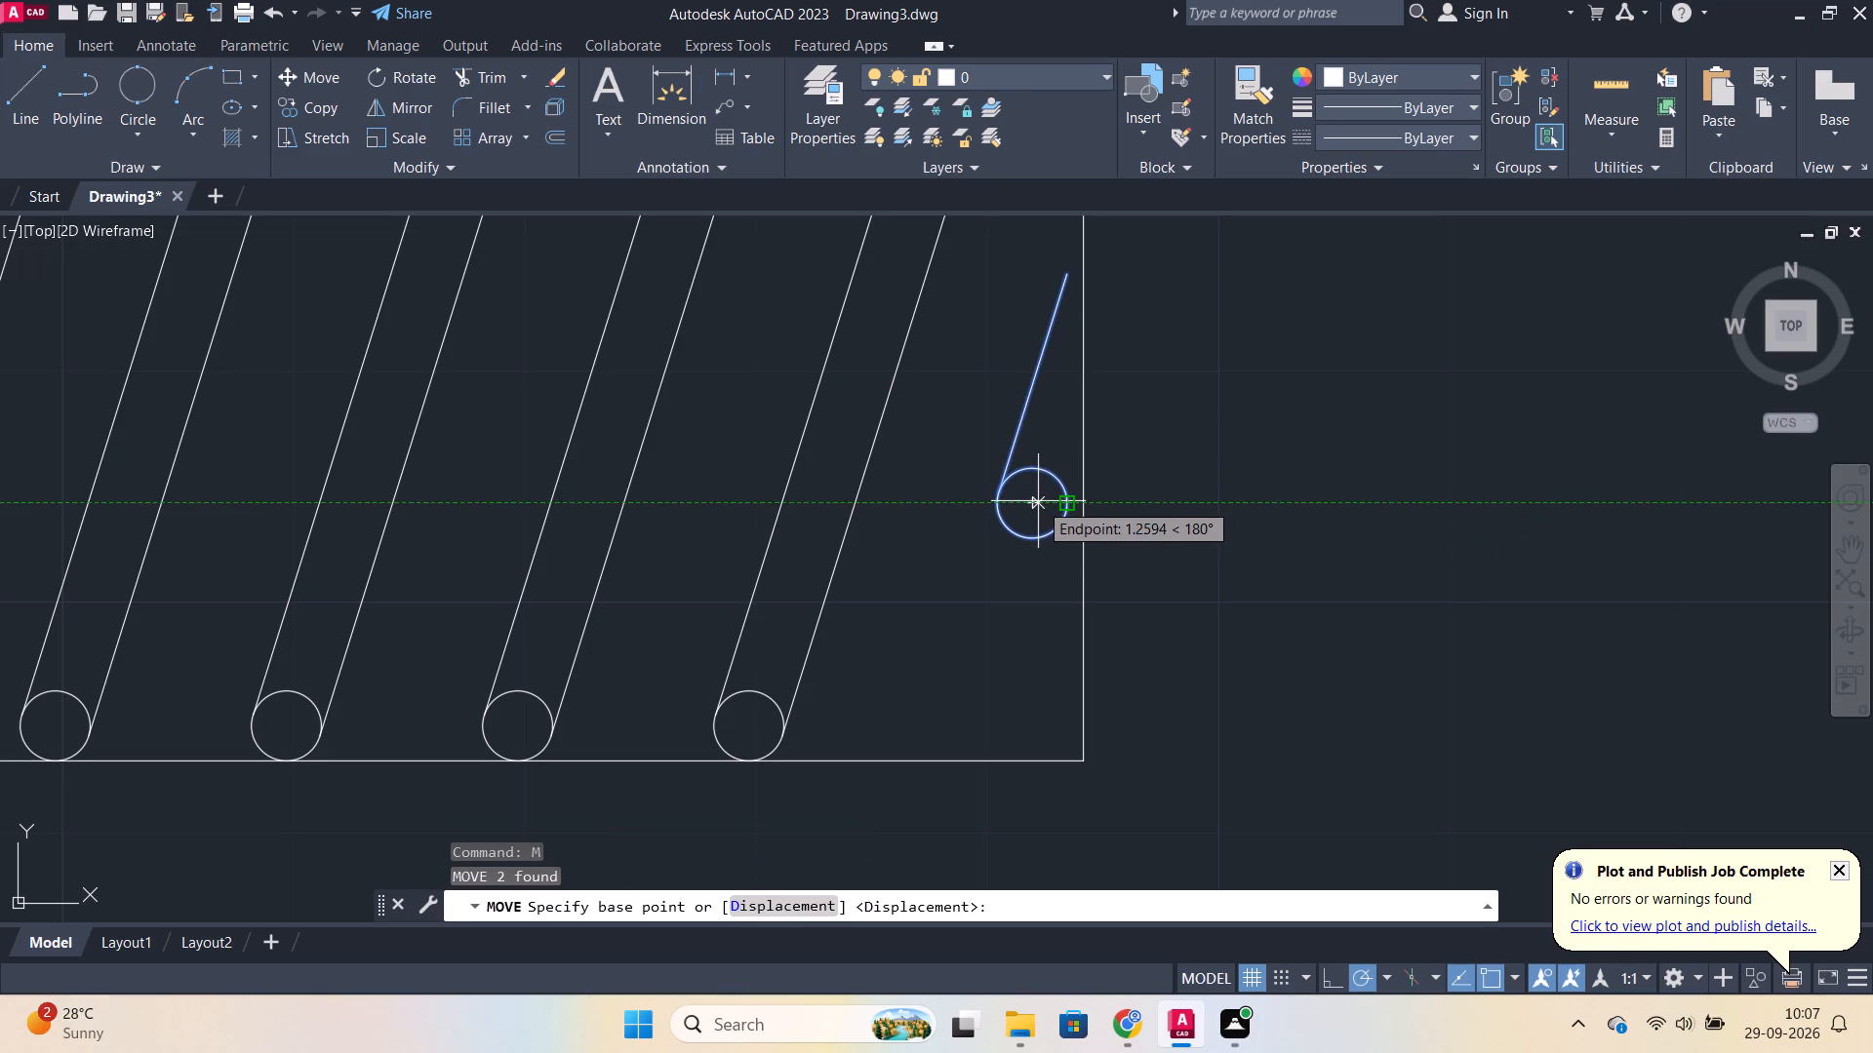
pyautogui.click(1035, 501)
pyautogui.scroll(2, 1027, 712)
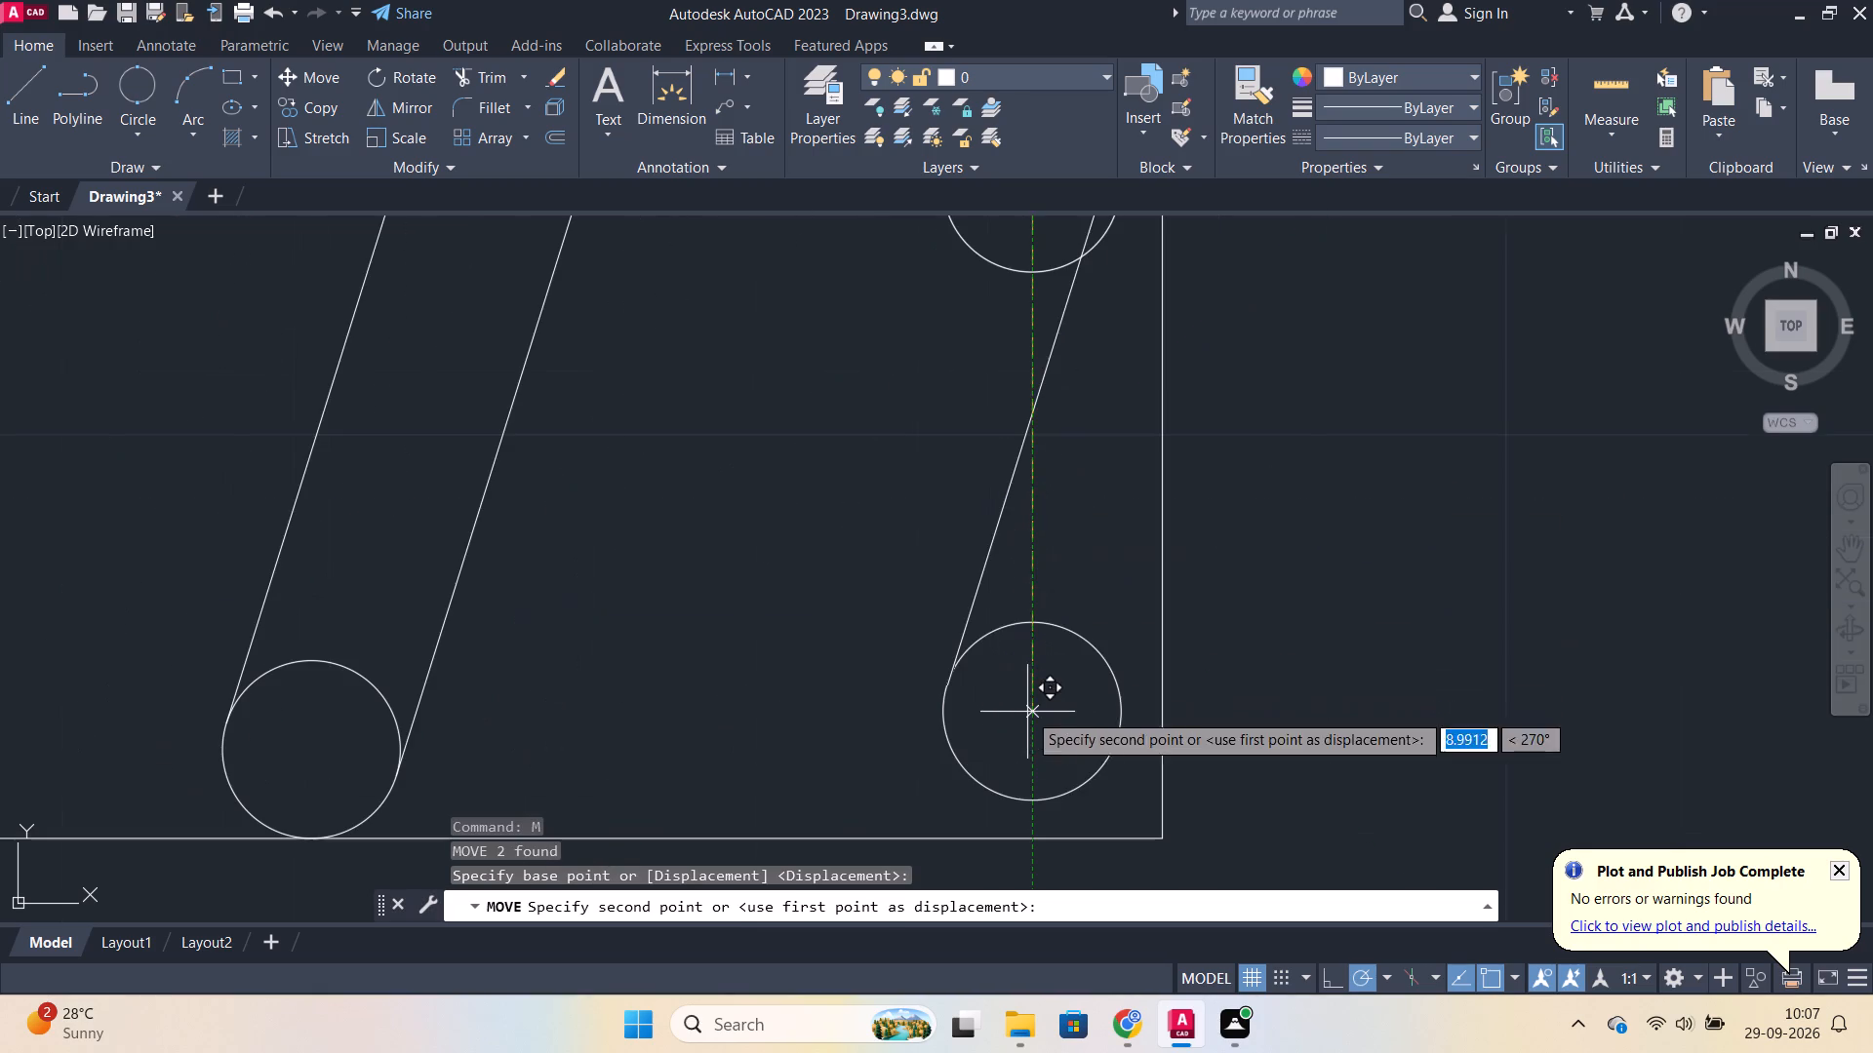
pyautogui.click(1033, 738)
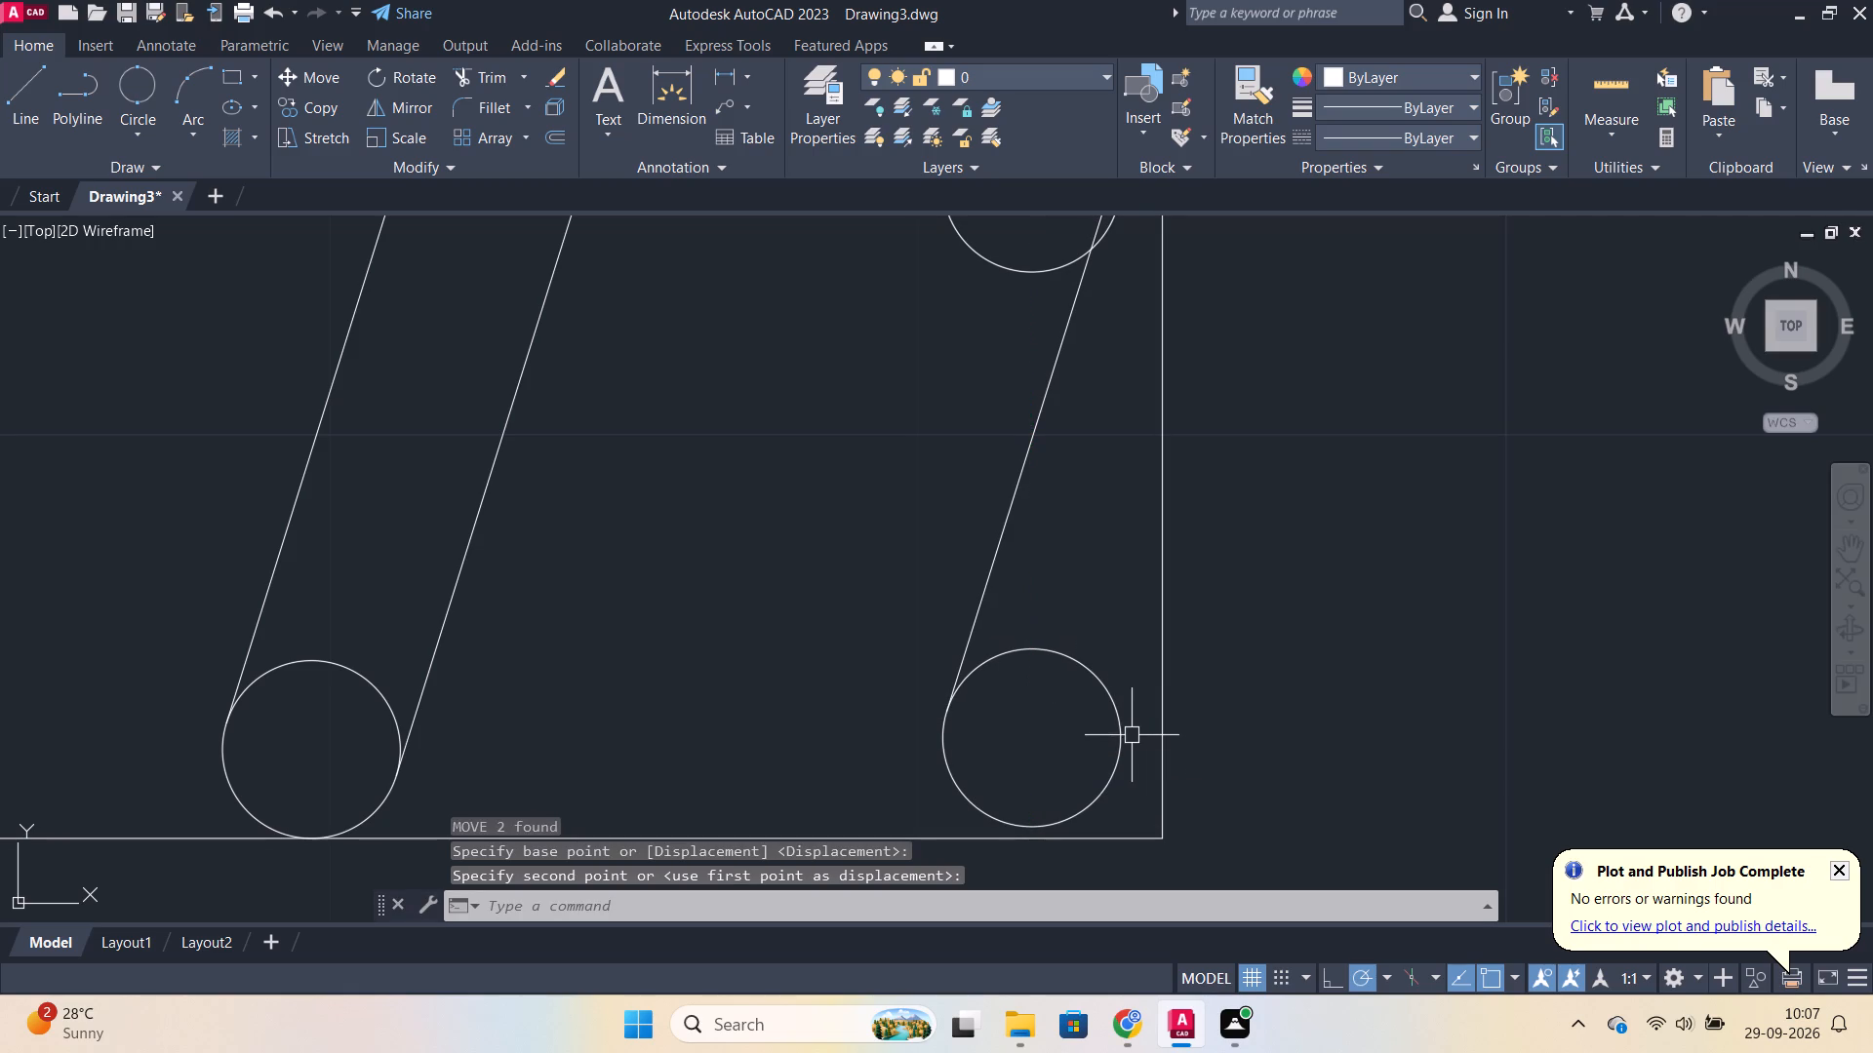
# Erase the leftover partial circle above the moved end coil.
pyautogui.scroll(-1, 1132, 707)
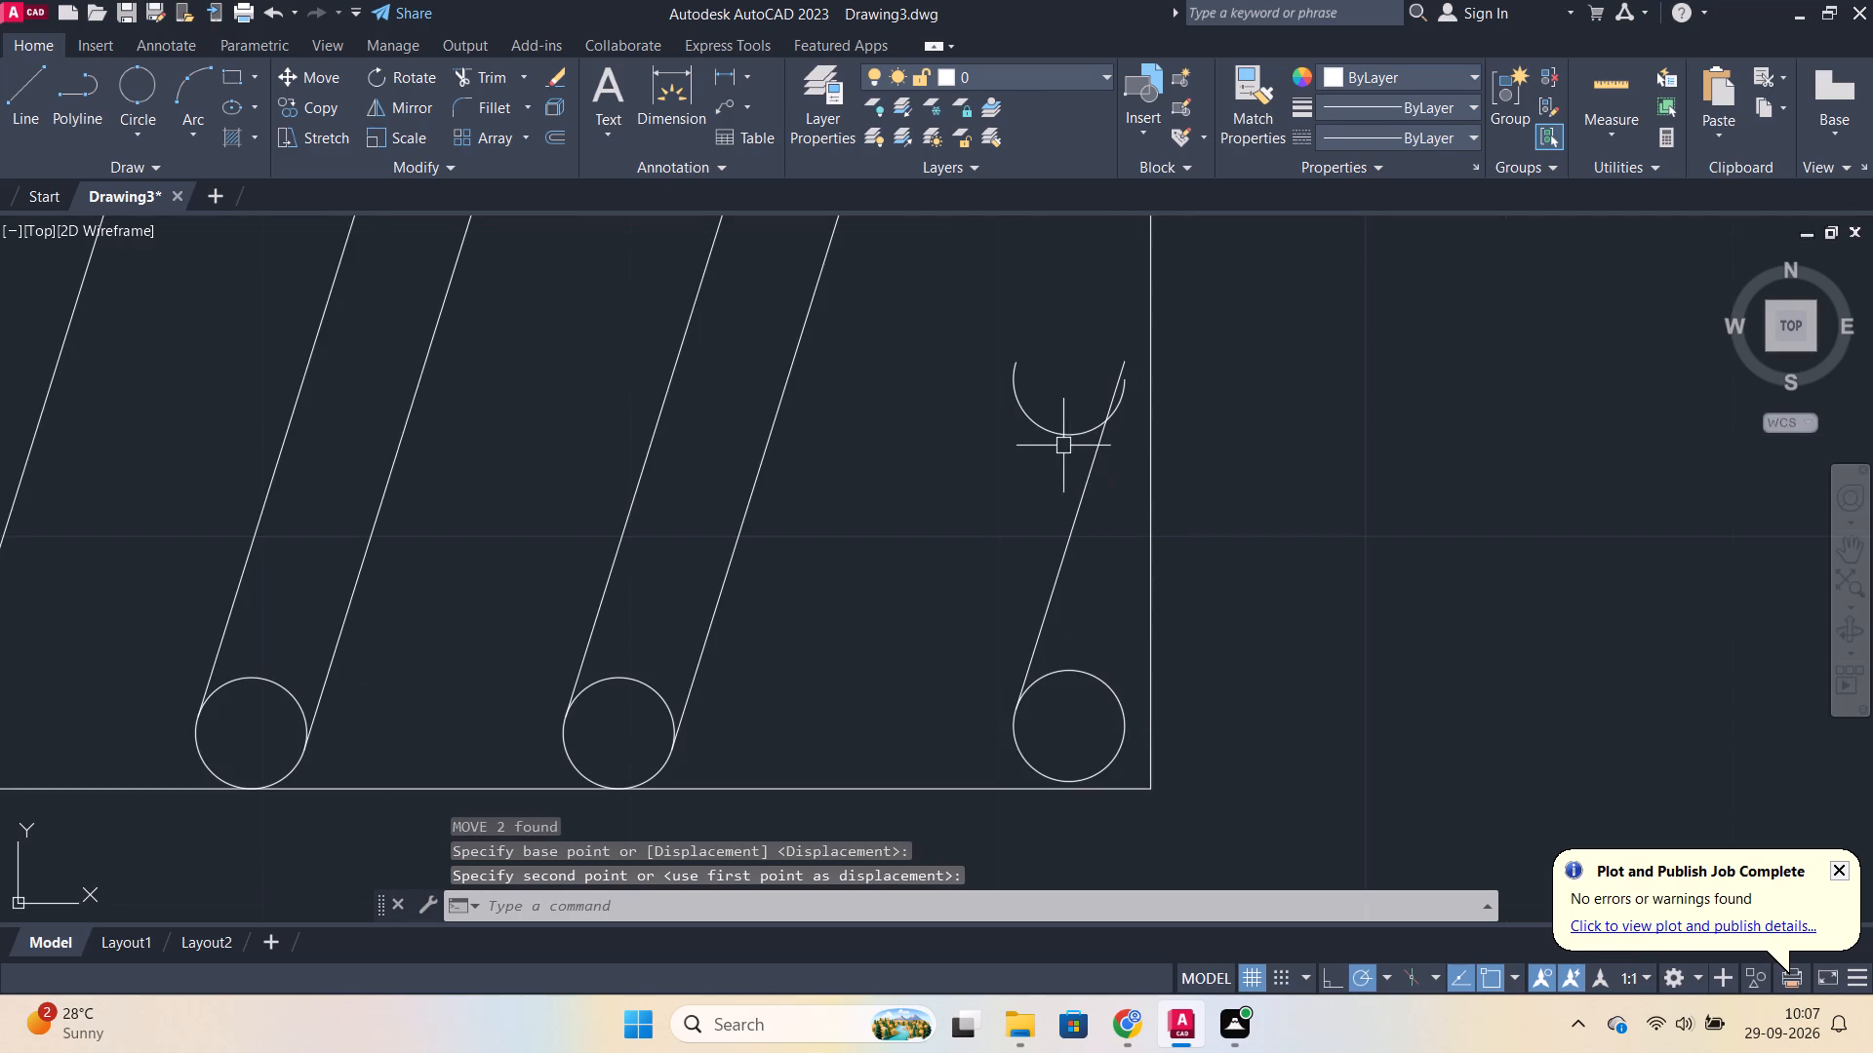
pyautogui.click(1058, 437)
pyautogui.press('e')
pyautogui.press('Return')
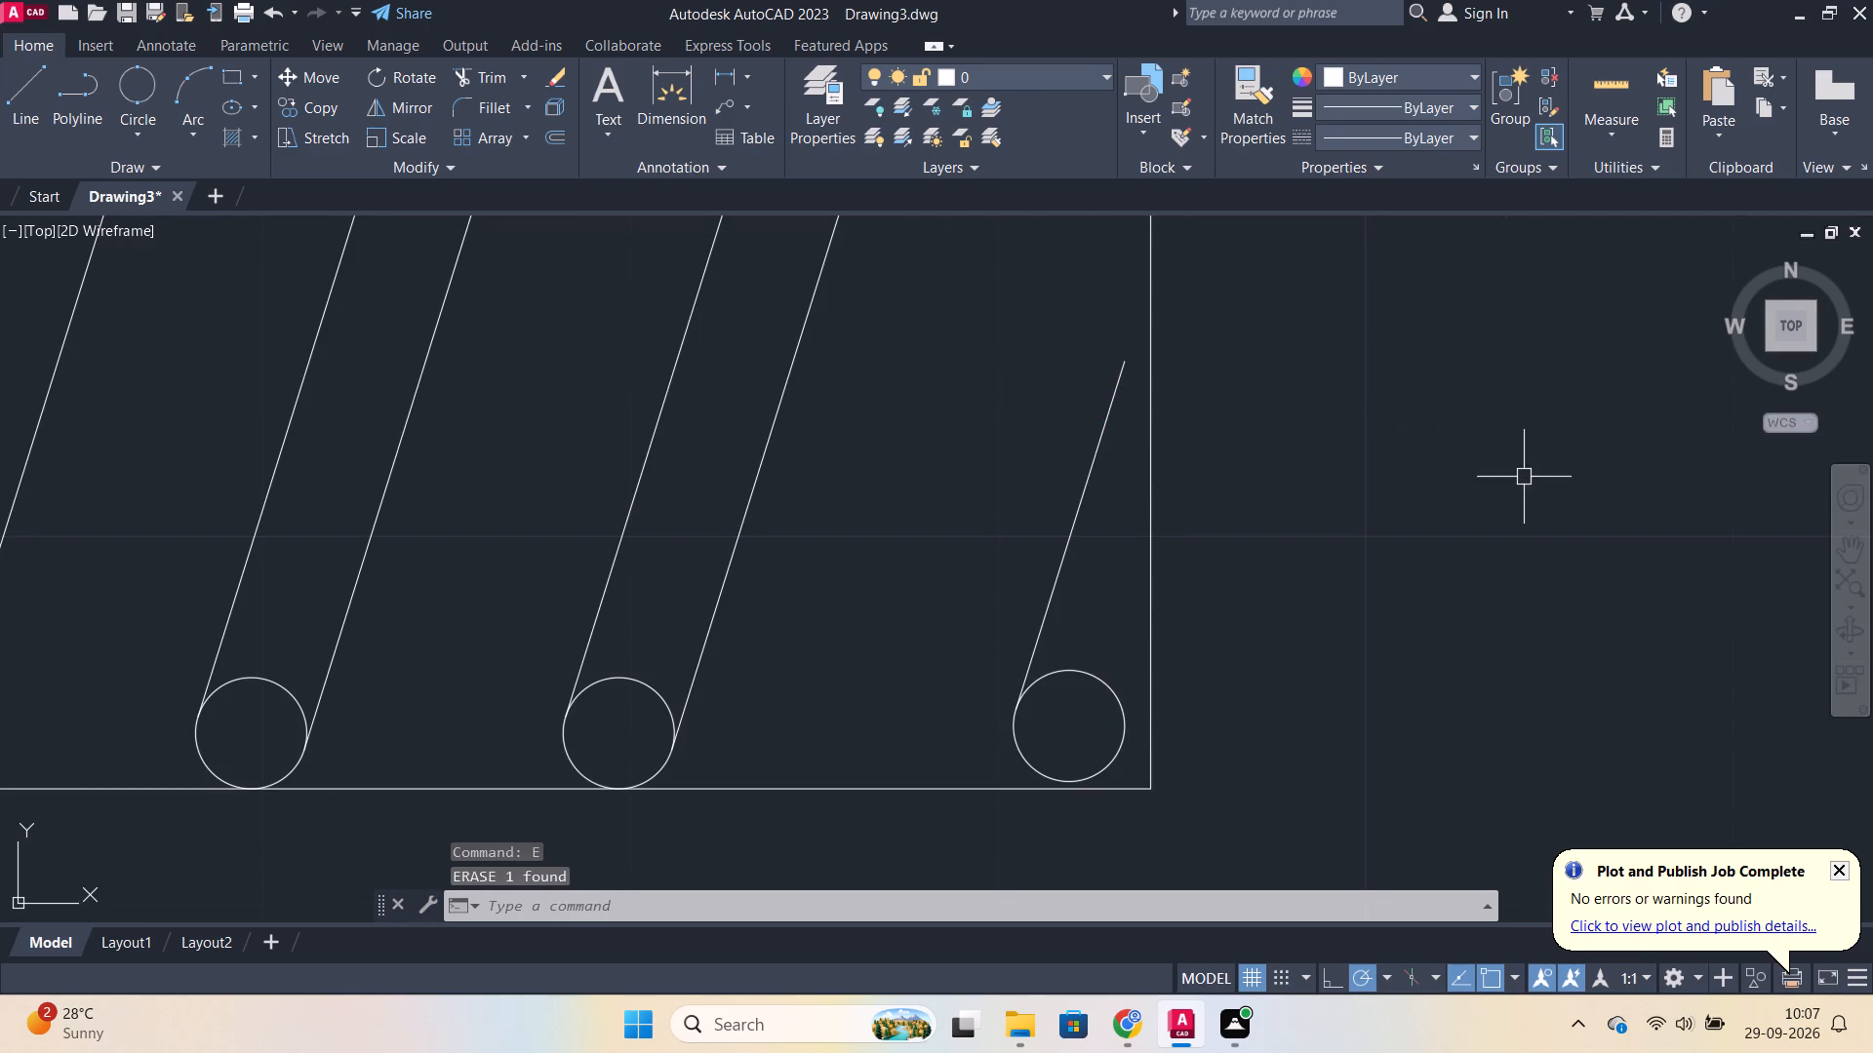
# Move the end circle and its slanted line horizontally so the circle's right quadrant meets the rectangle's right edge.
pyautogui.scroll(-1, 1321, 585)
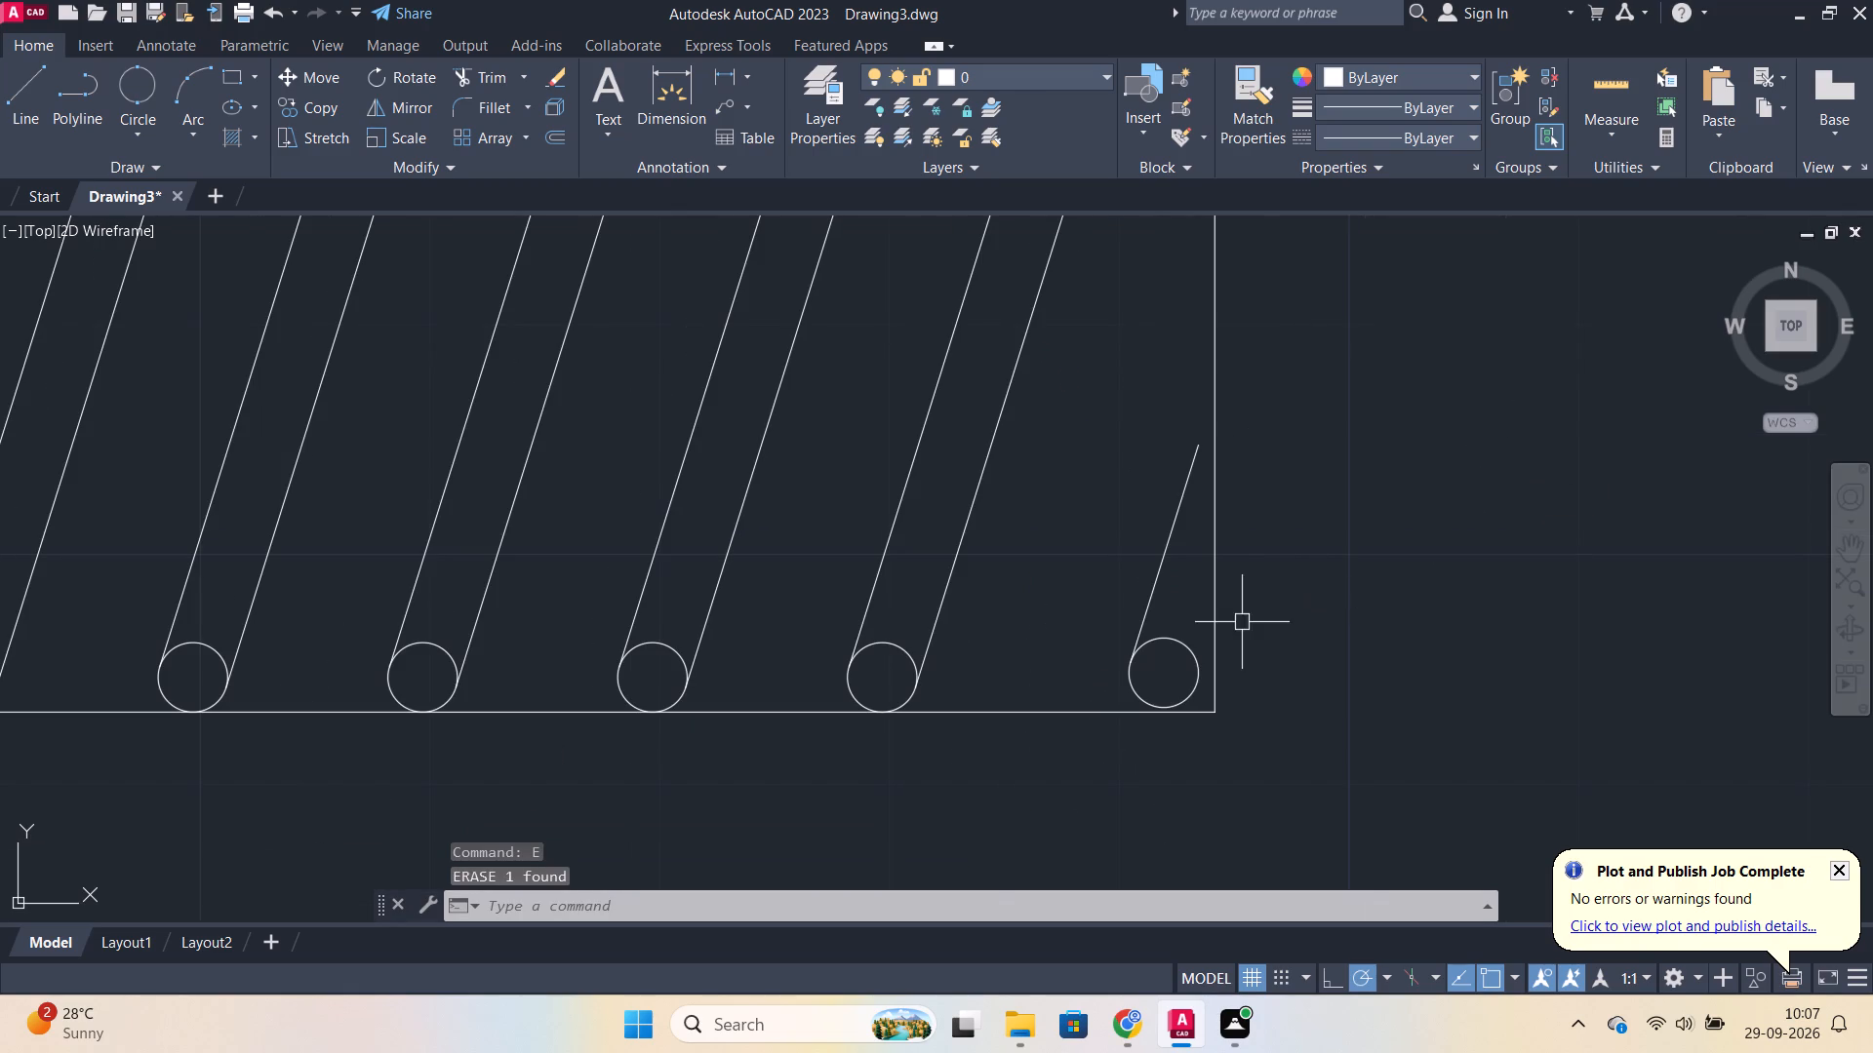
pyautogui.click(1165, 637)
pyautogui.click(1158, 594)
pyautogui.press('m')
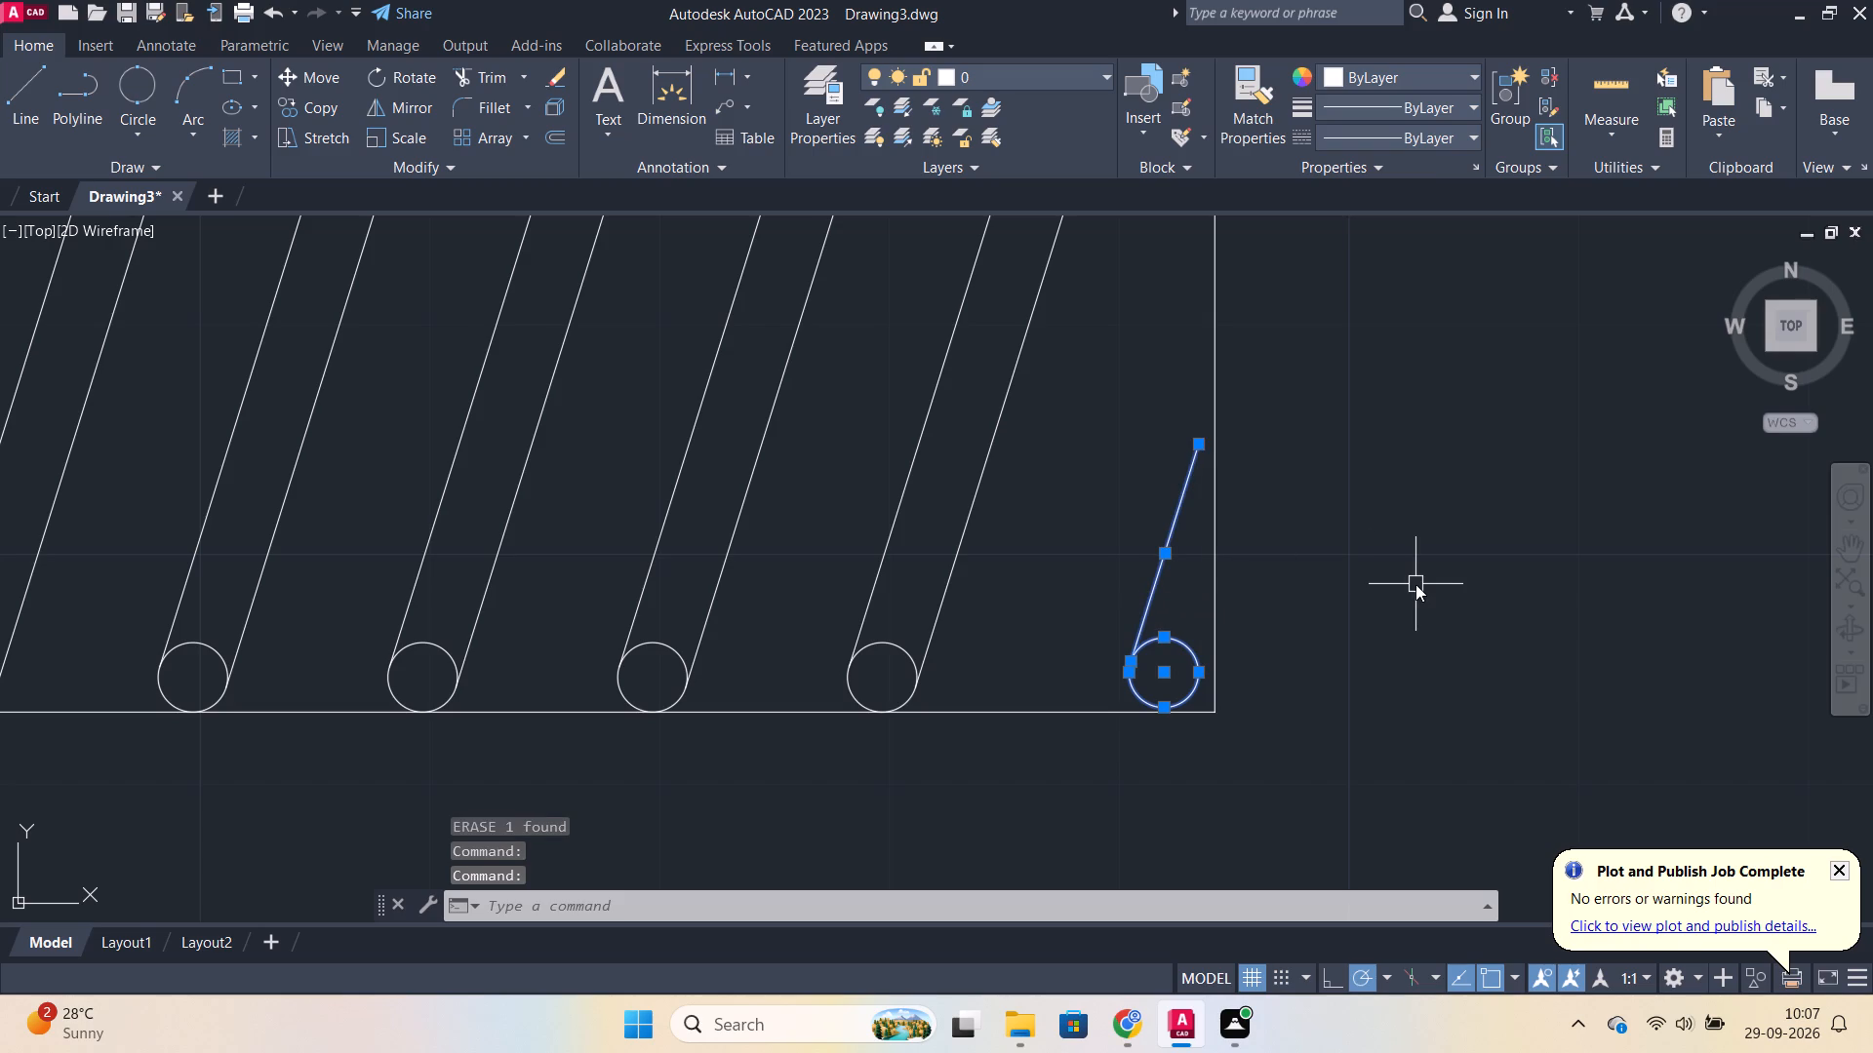
pyautogui.press('Return')
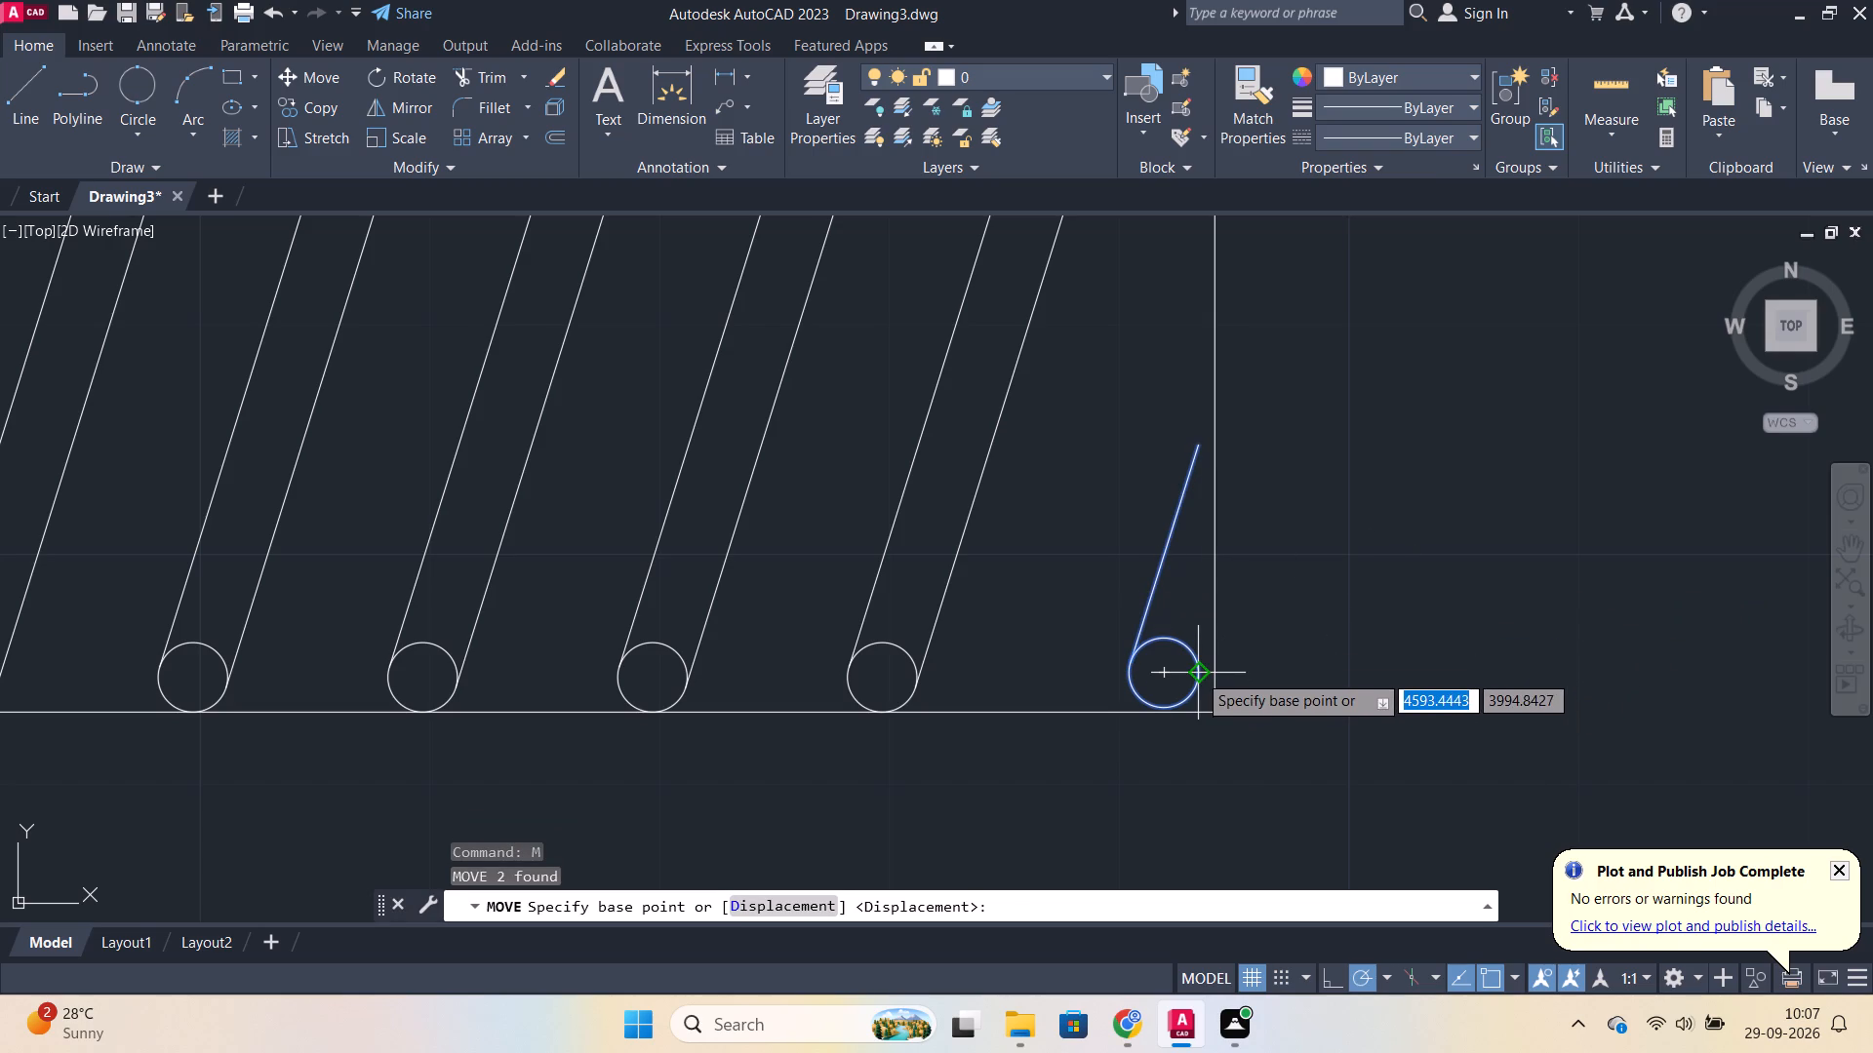
pyautogui.click(1197, 673)
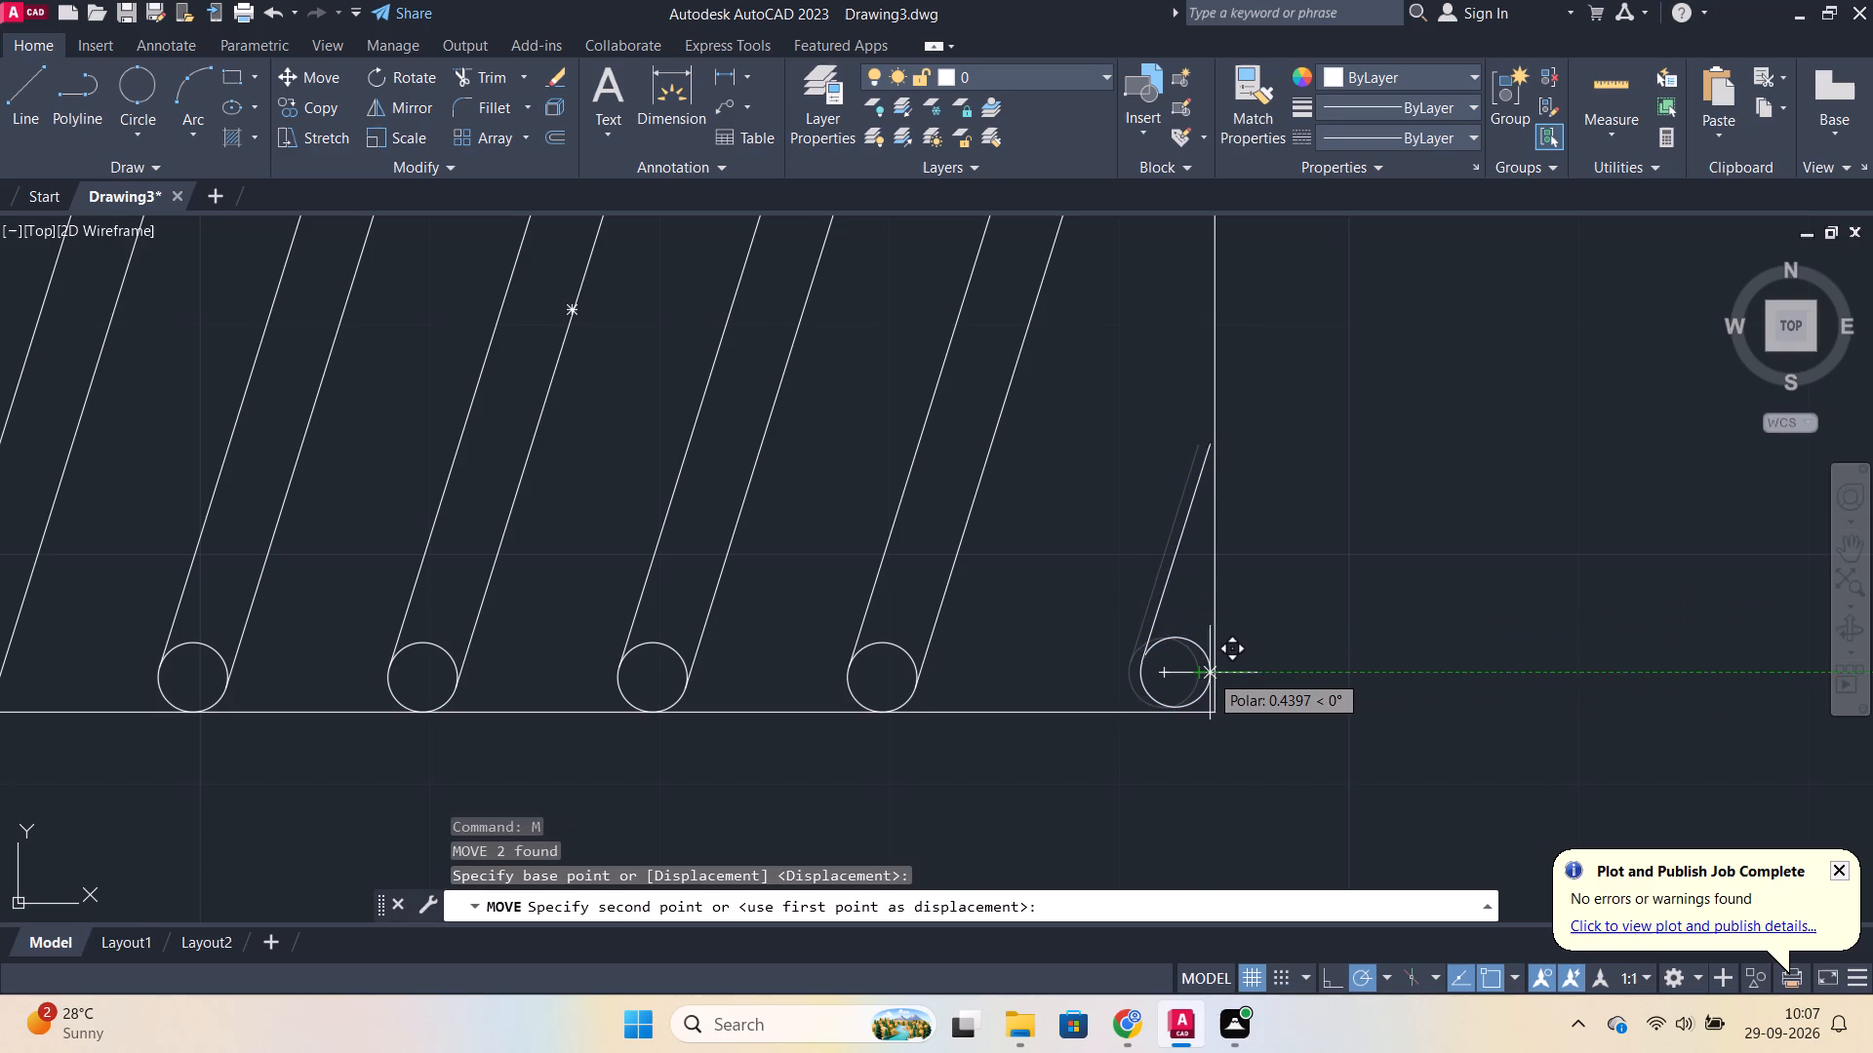
pyautogui.click(1214, 671)
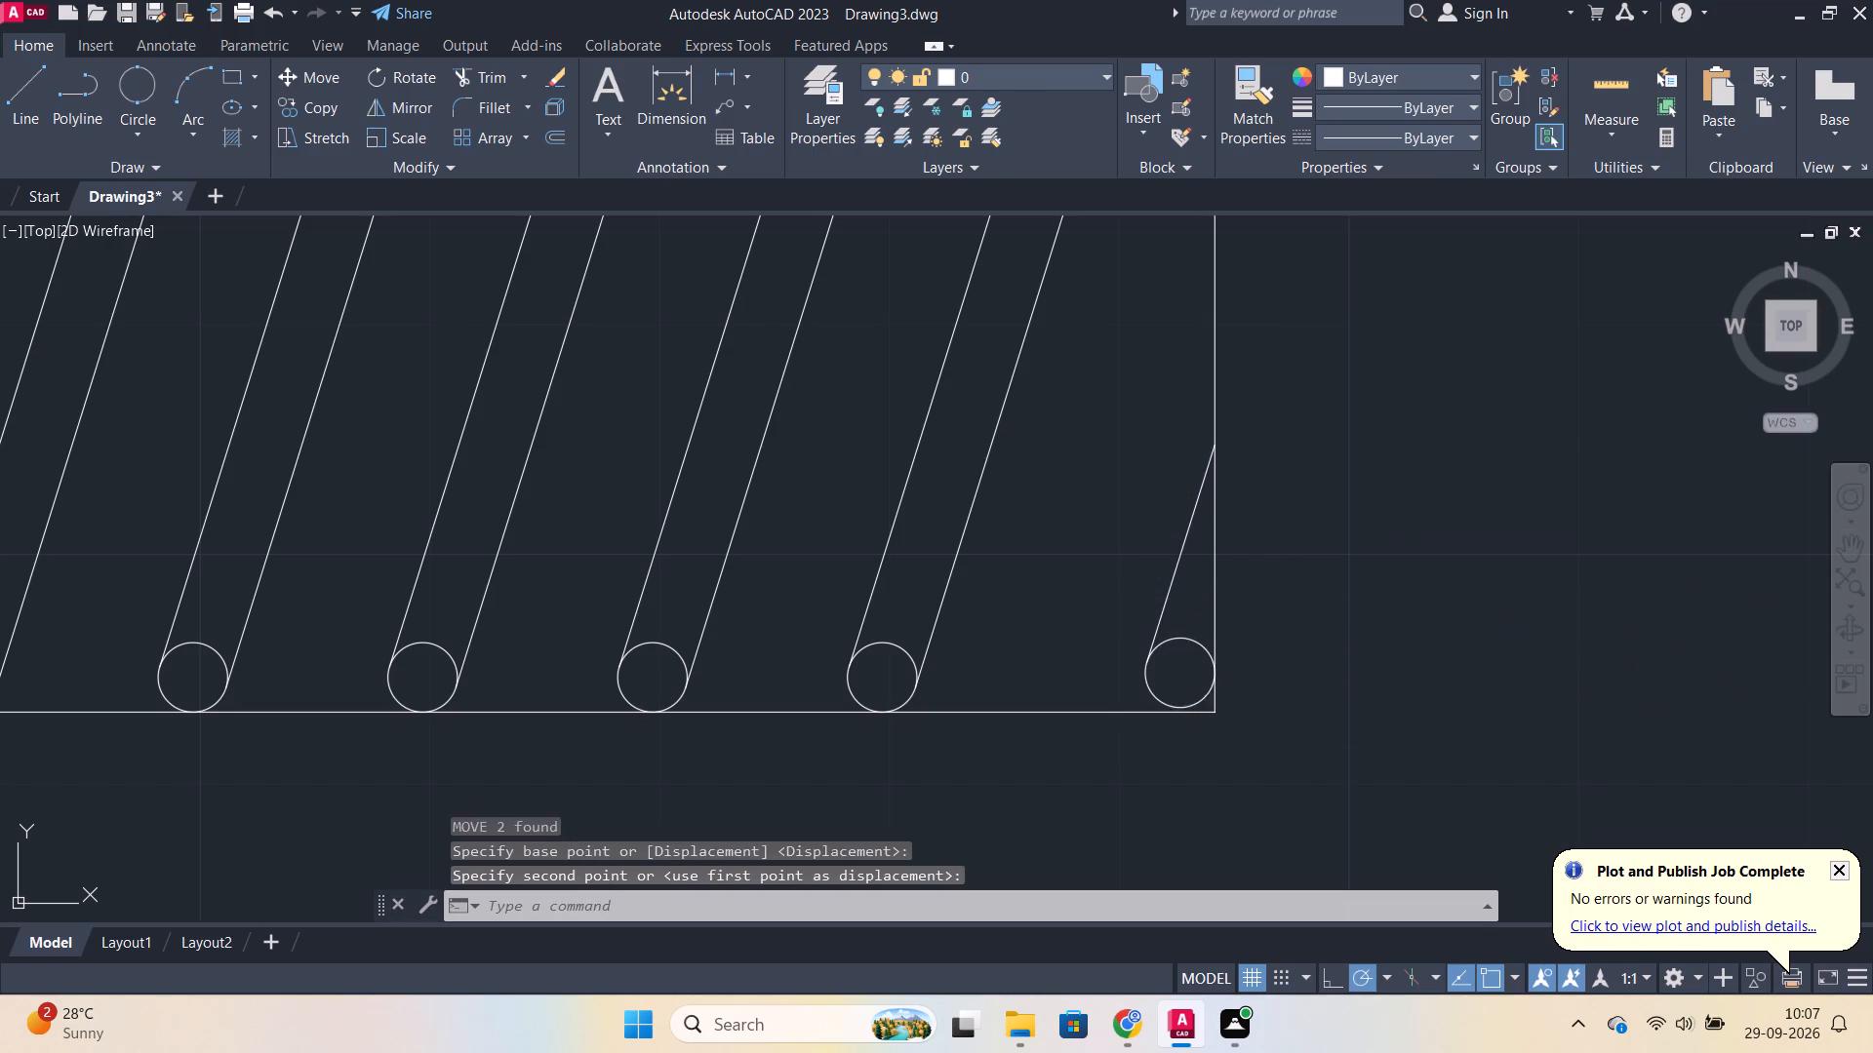
# Move only the end circle down so its bottom quadrant sits on the rectangle's bottom edge.
pyautogui.click(1207, 698)
pyautogui.press('m')
pyautogui.press('Return')
pyautogui.scroll(1, 1182, 695)
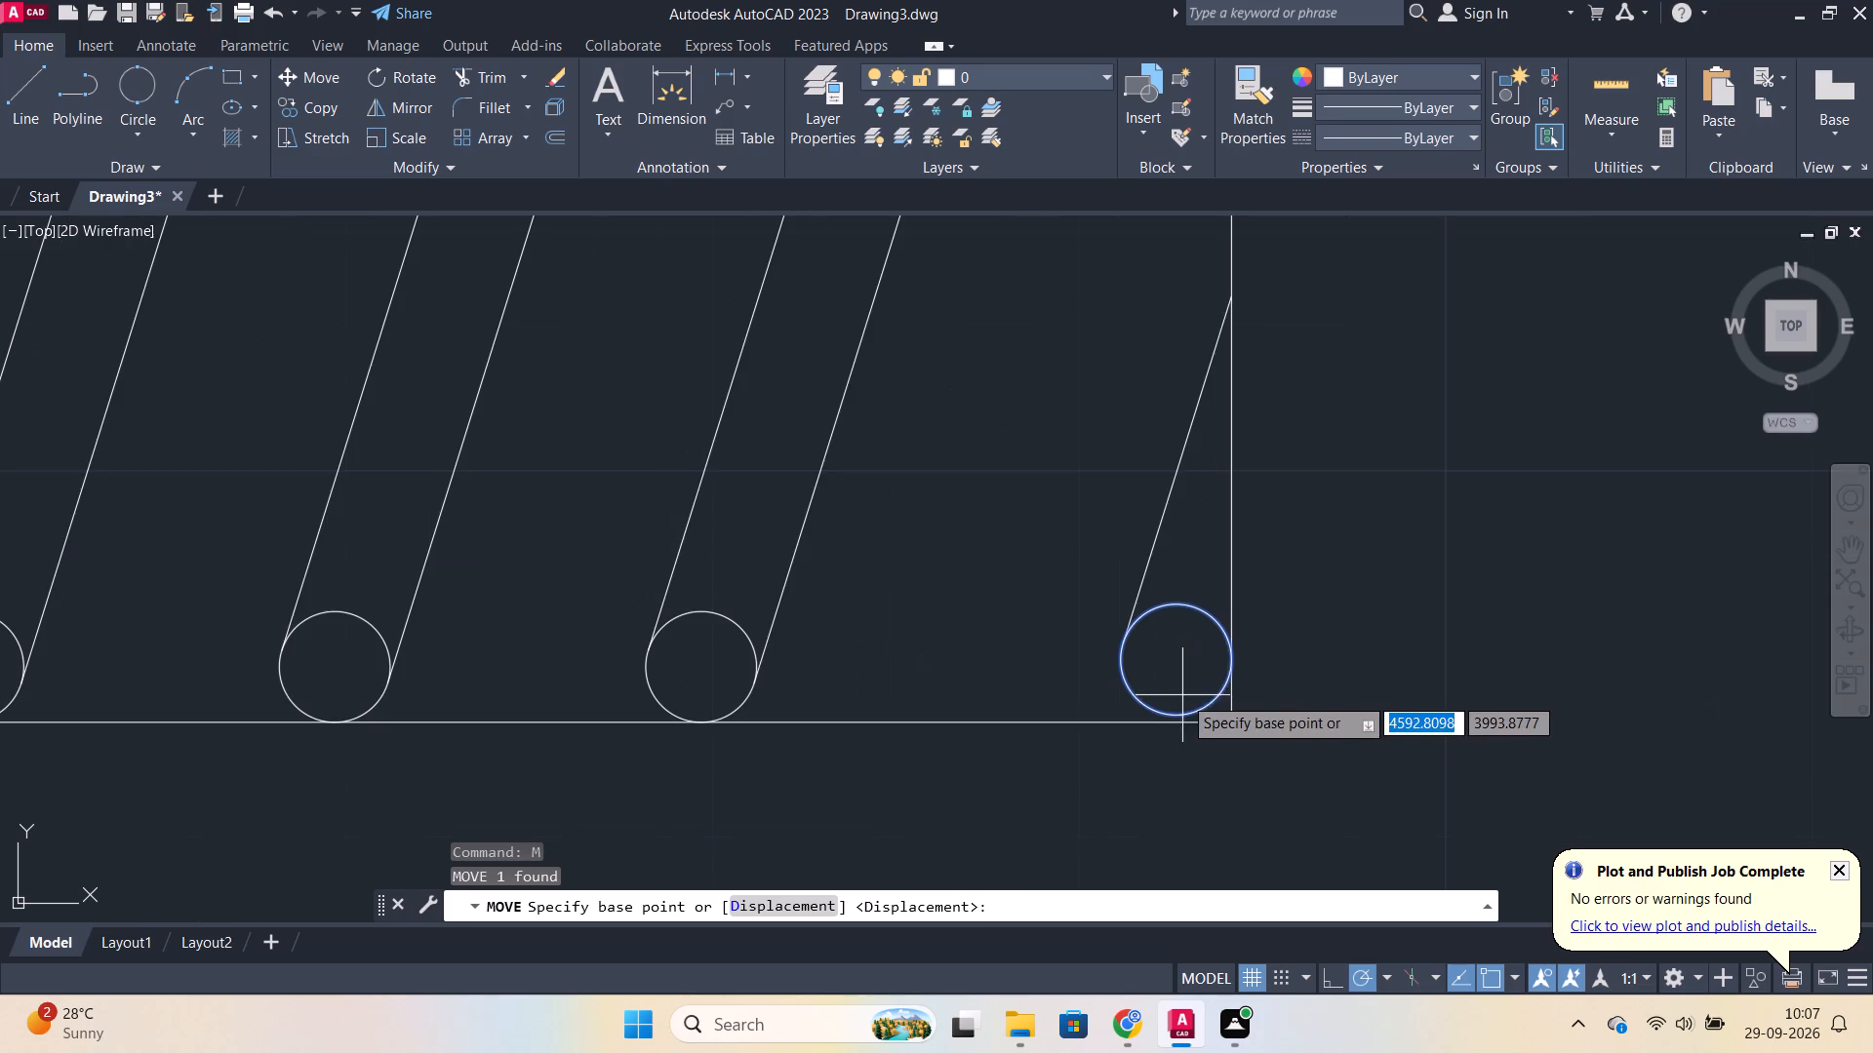
pyautogui.click(1174, 715)
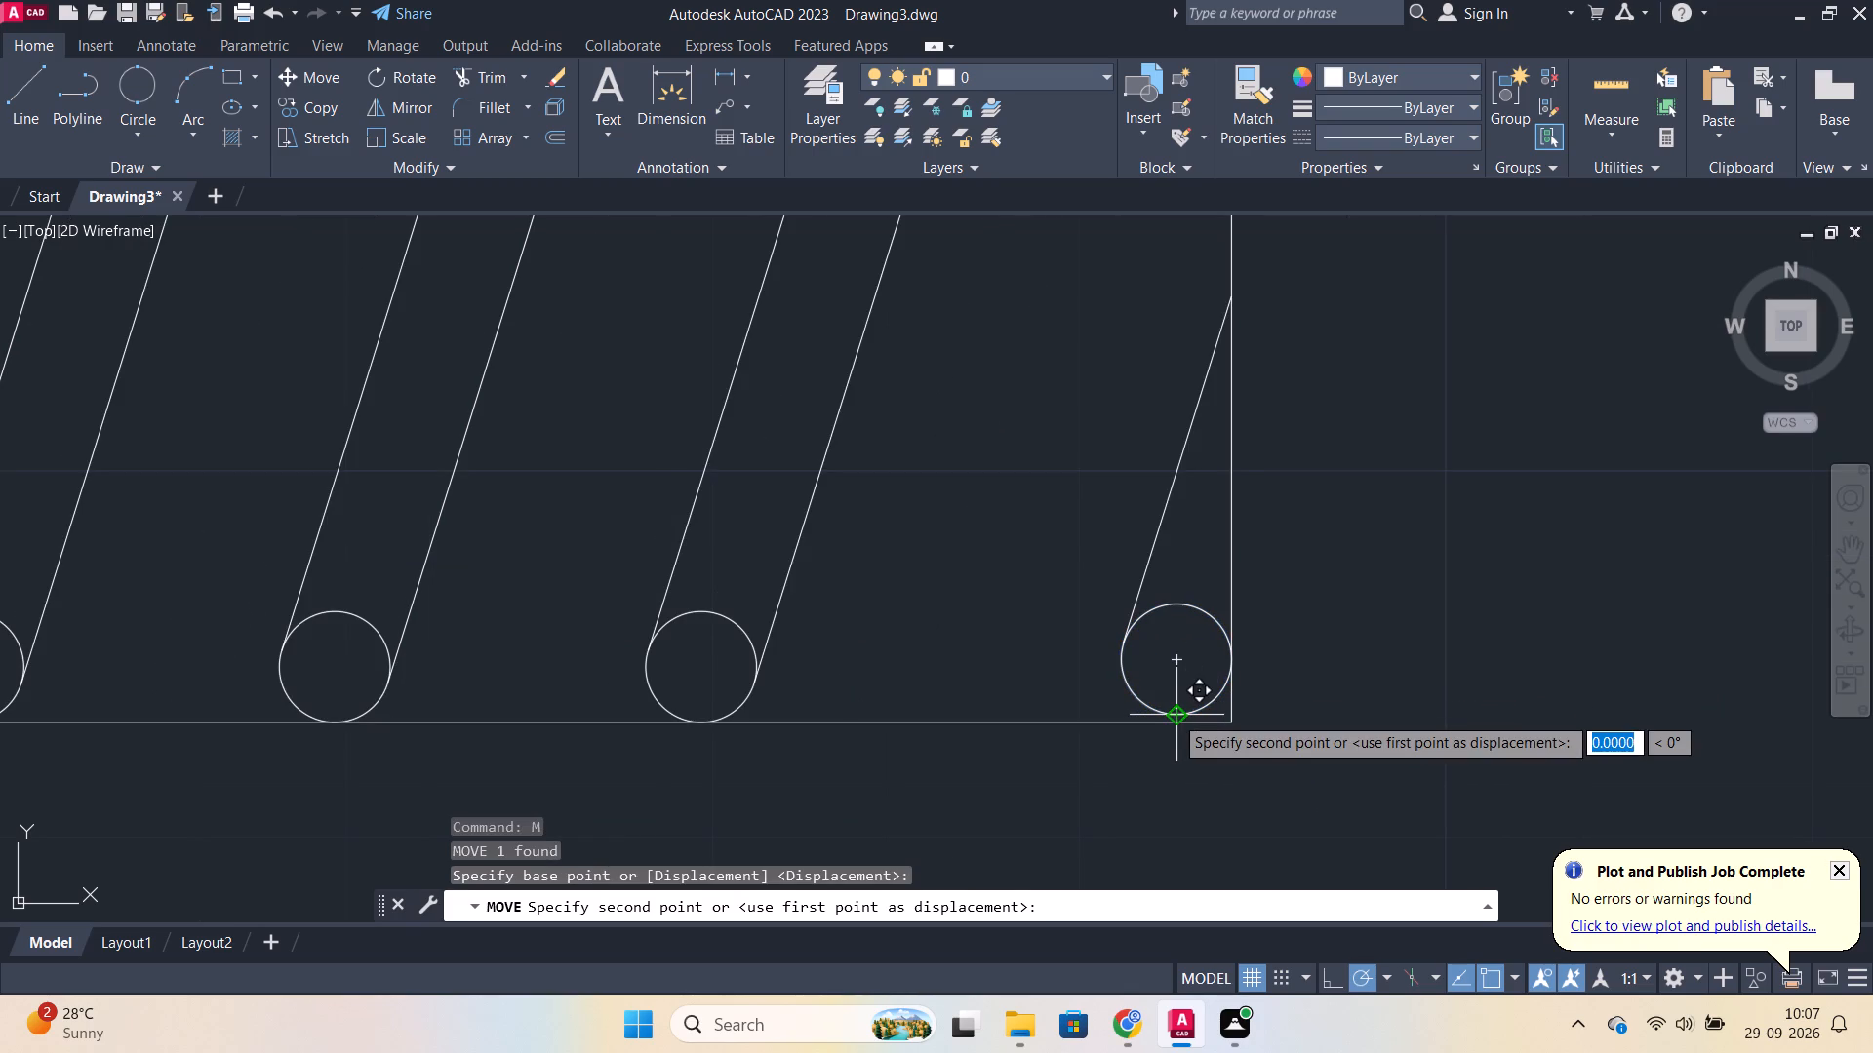
pyautogui.click(1174, 723)
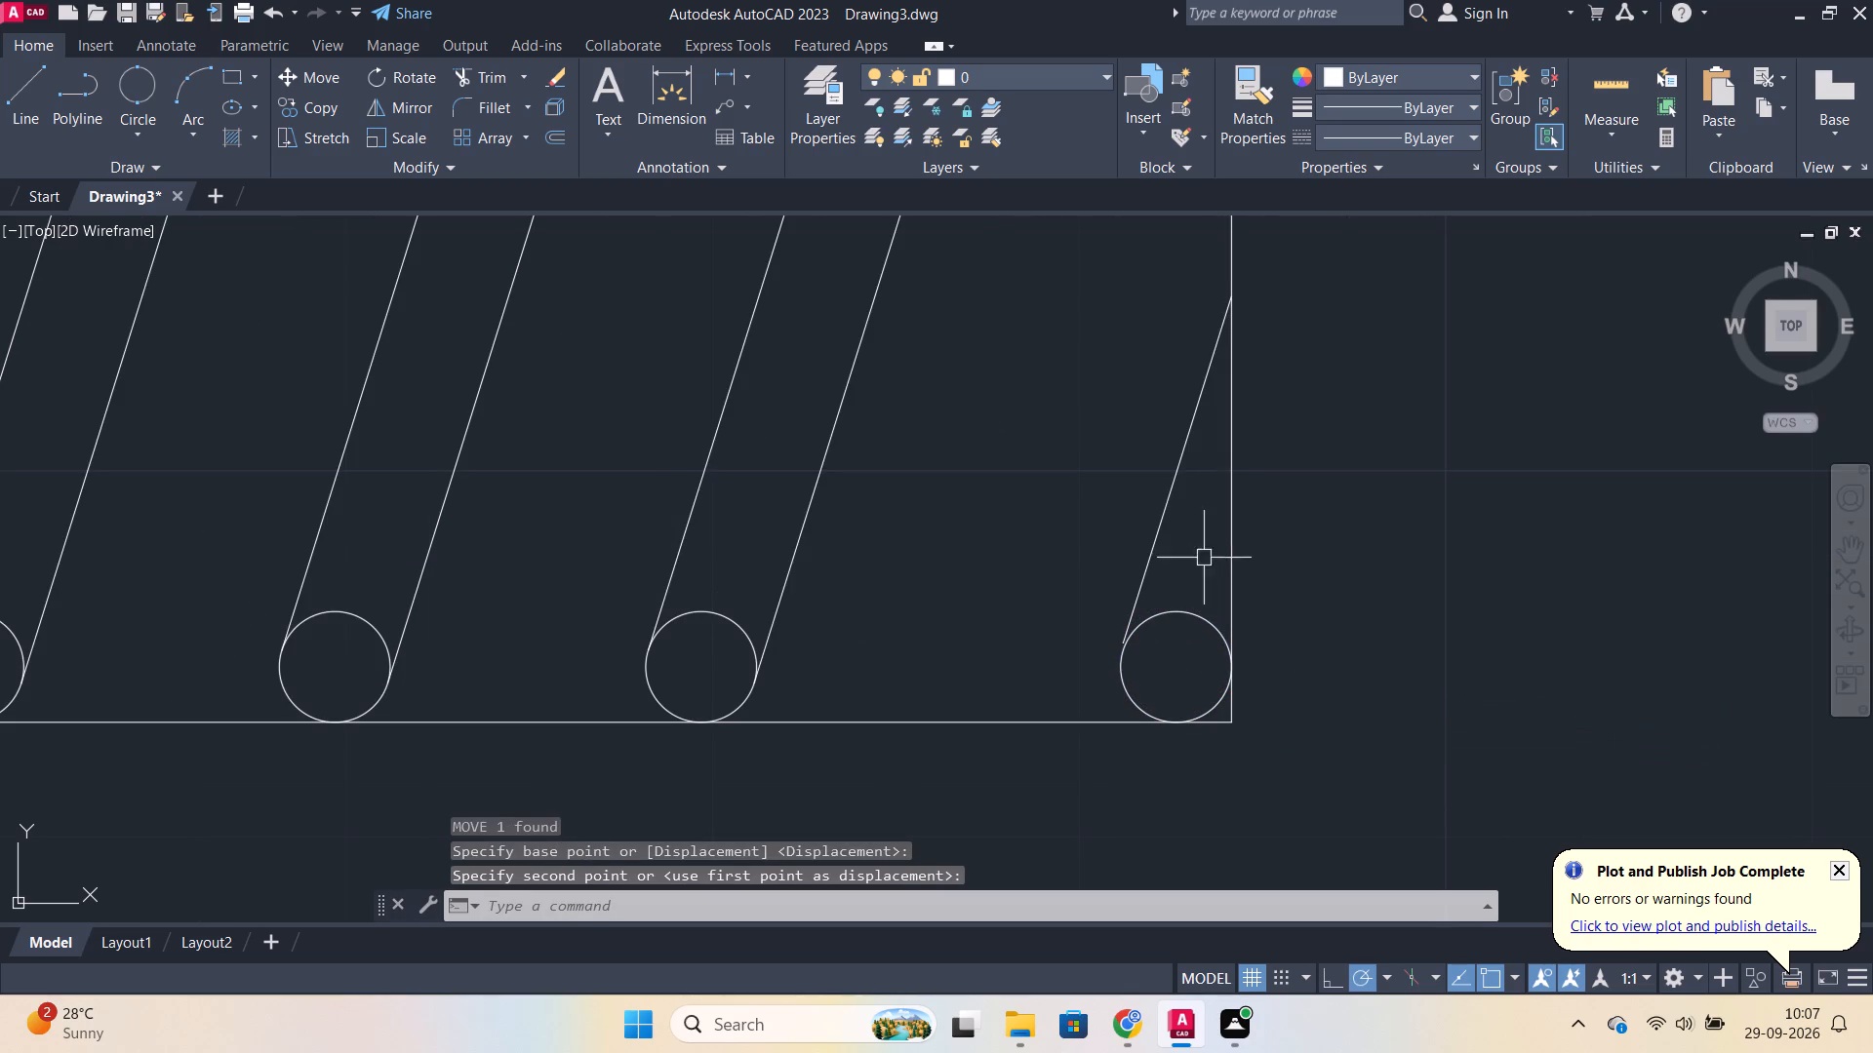
# Move the end coil's slanted line so its lower endpoint lies on the left side of the end circle.
pyautogui.click(1161, 551)
pyautogui.press('Escape')
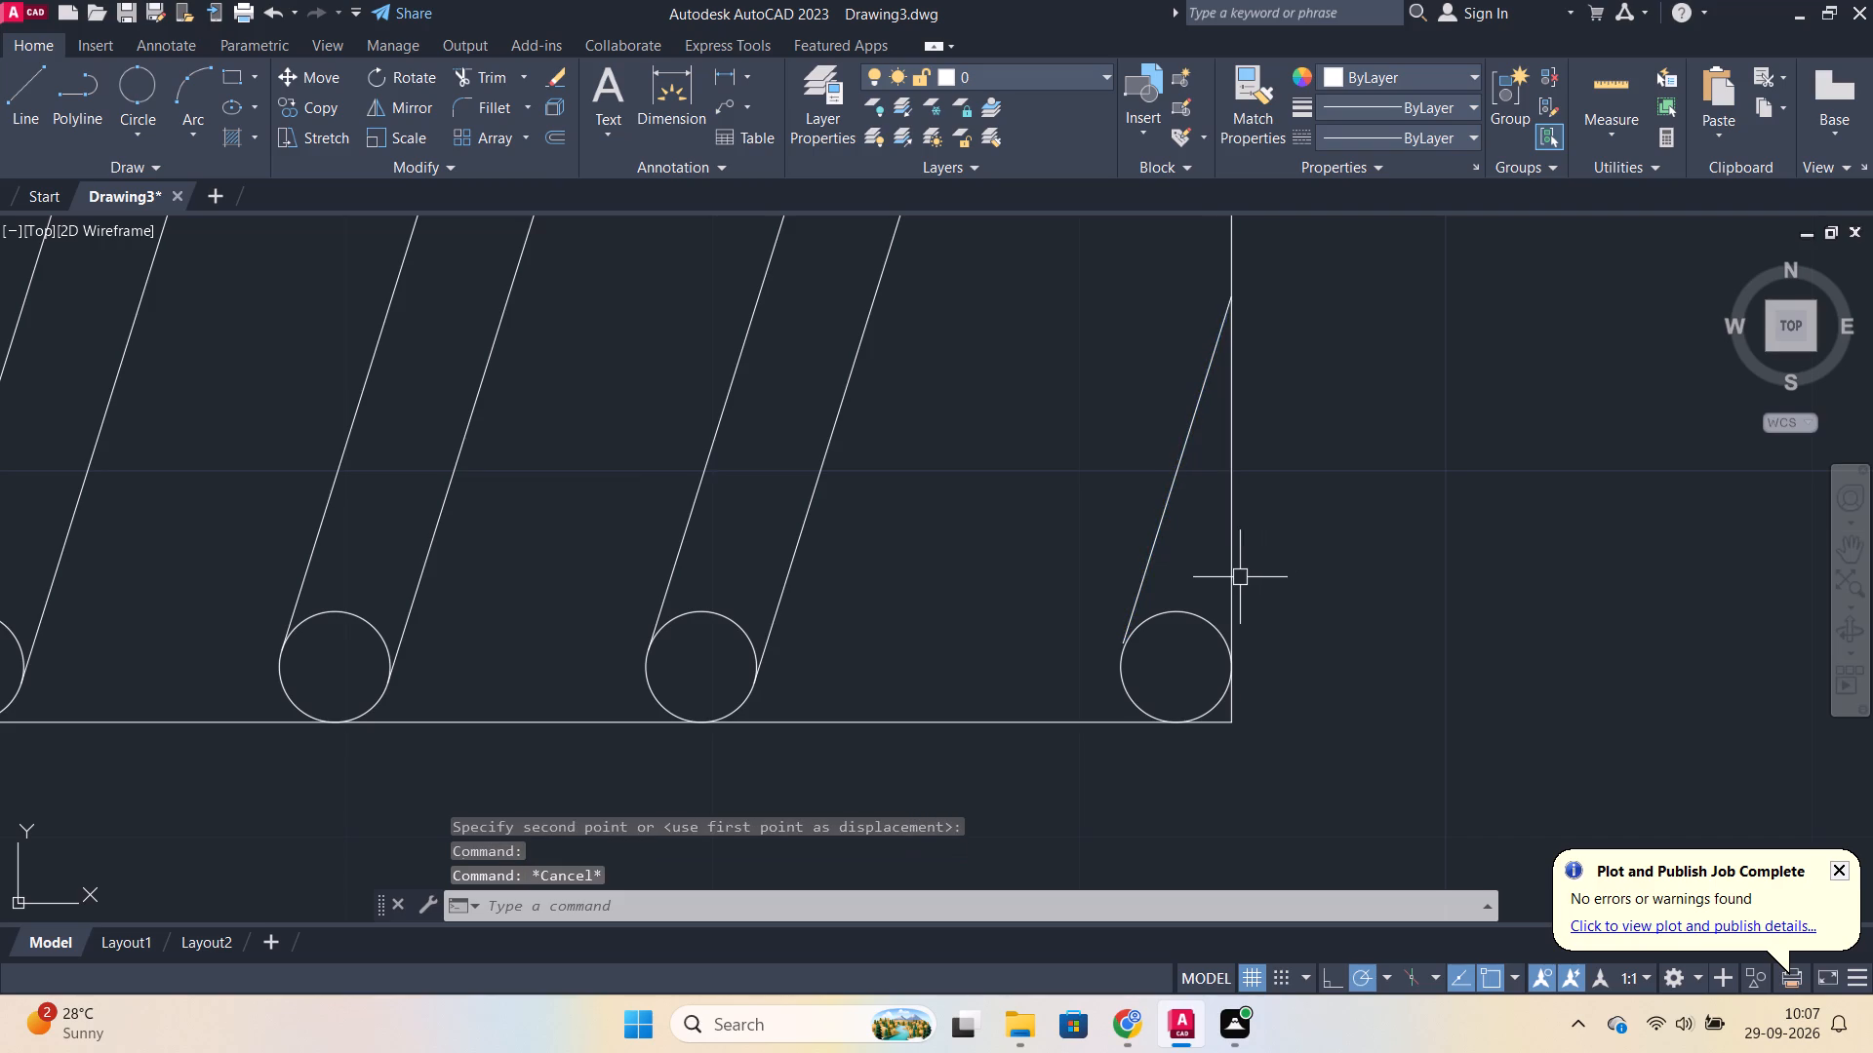
pyautogui.click(1160, 528)
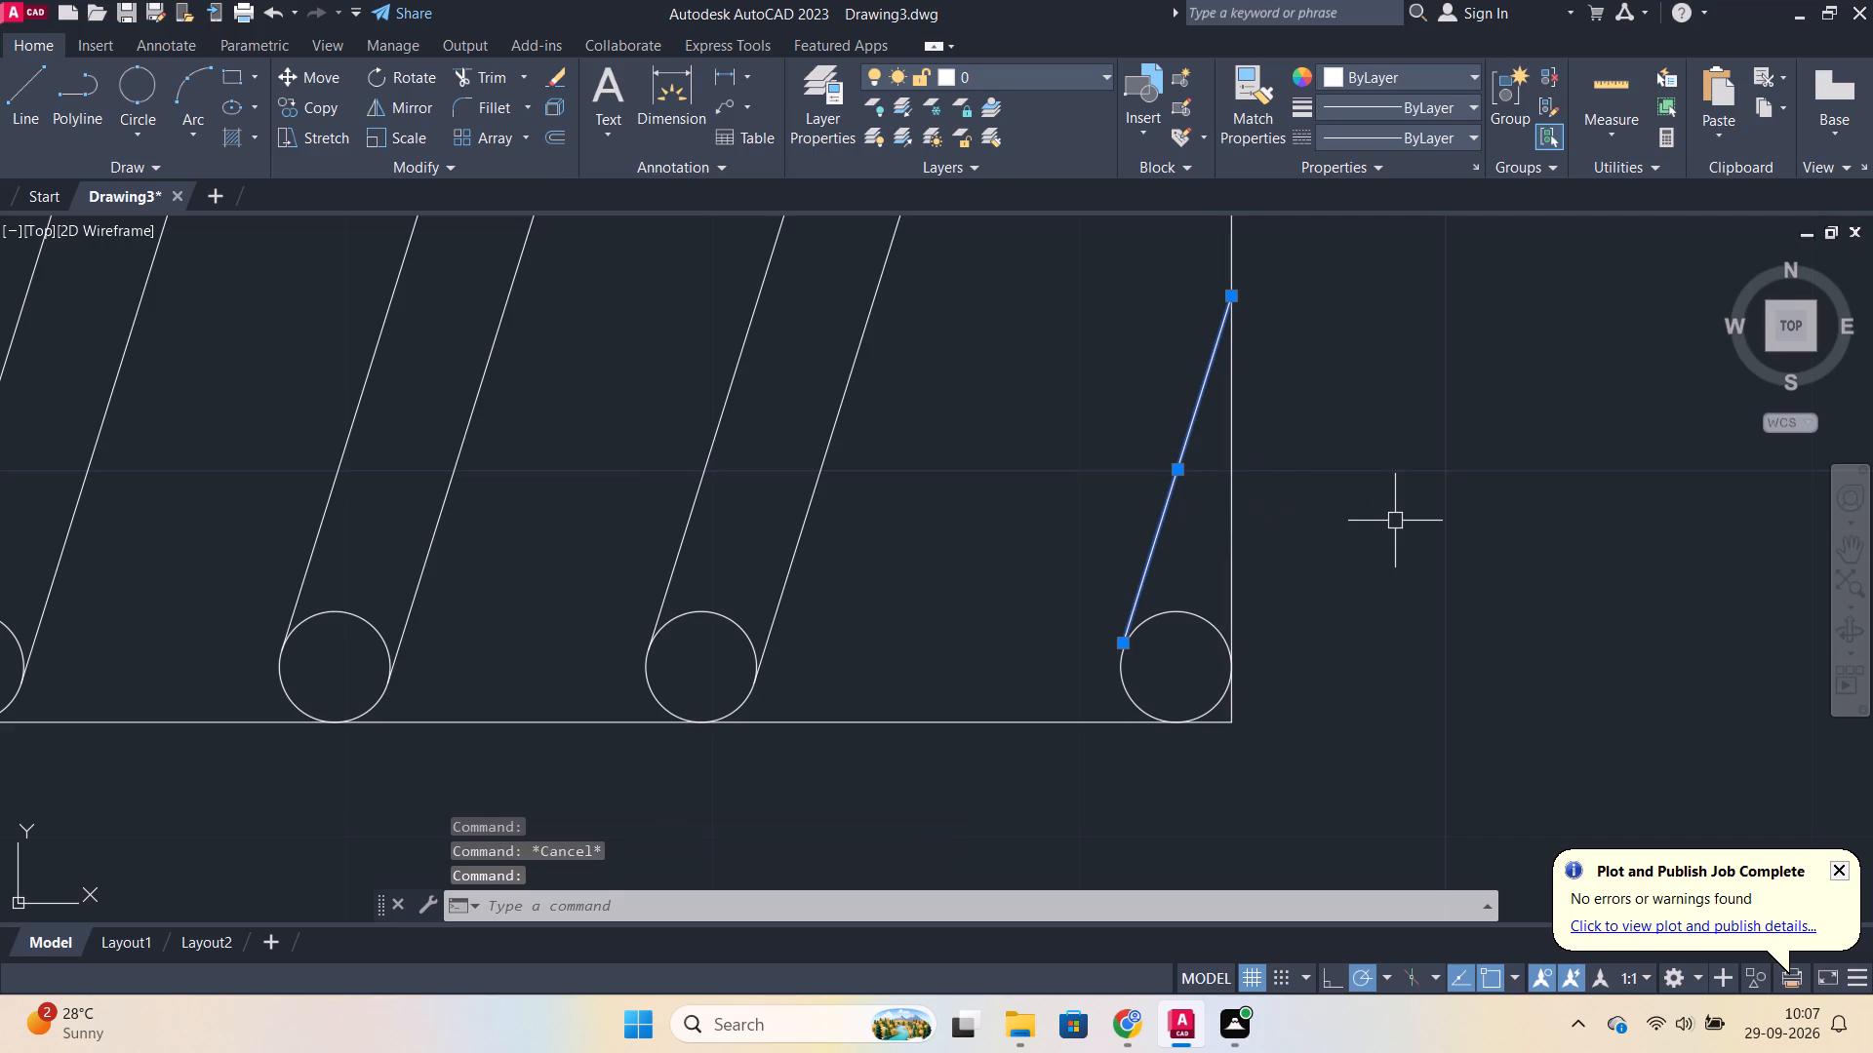
pyautogui.scroll(3, 1182, 644)
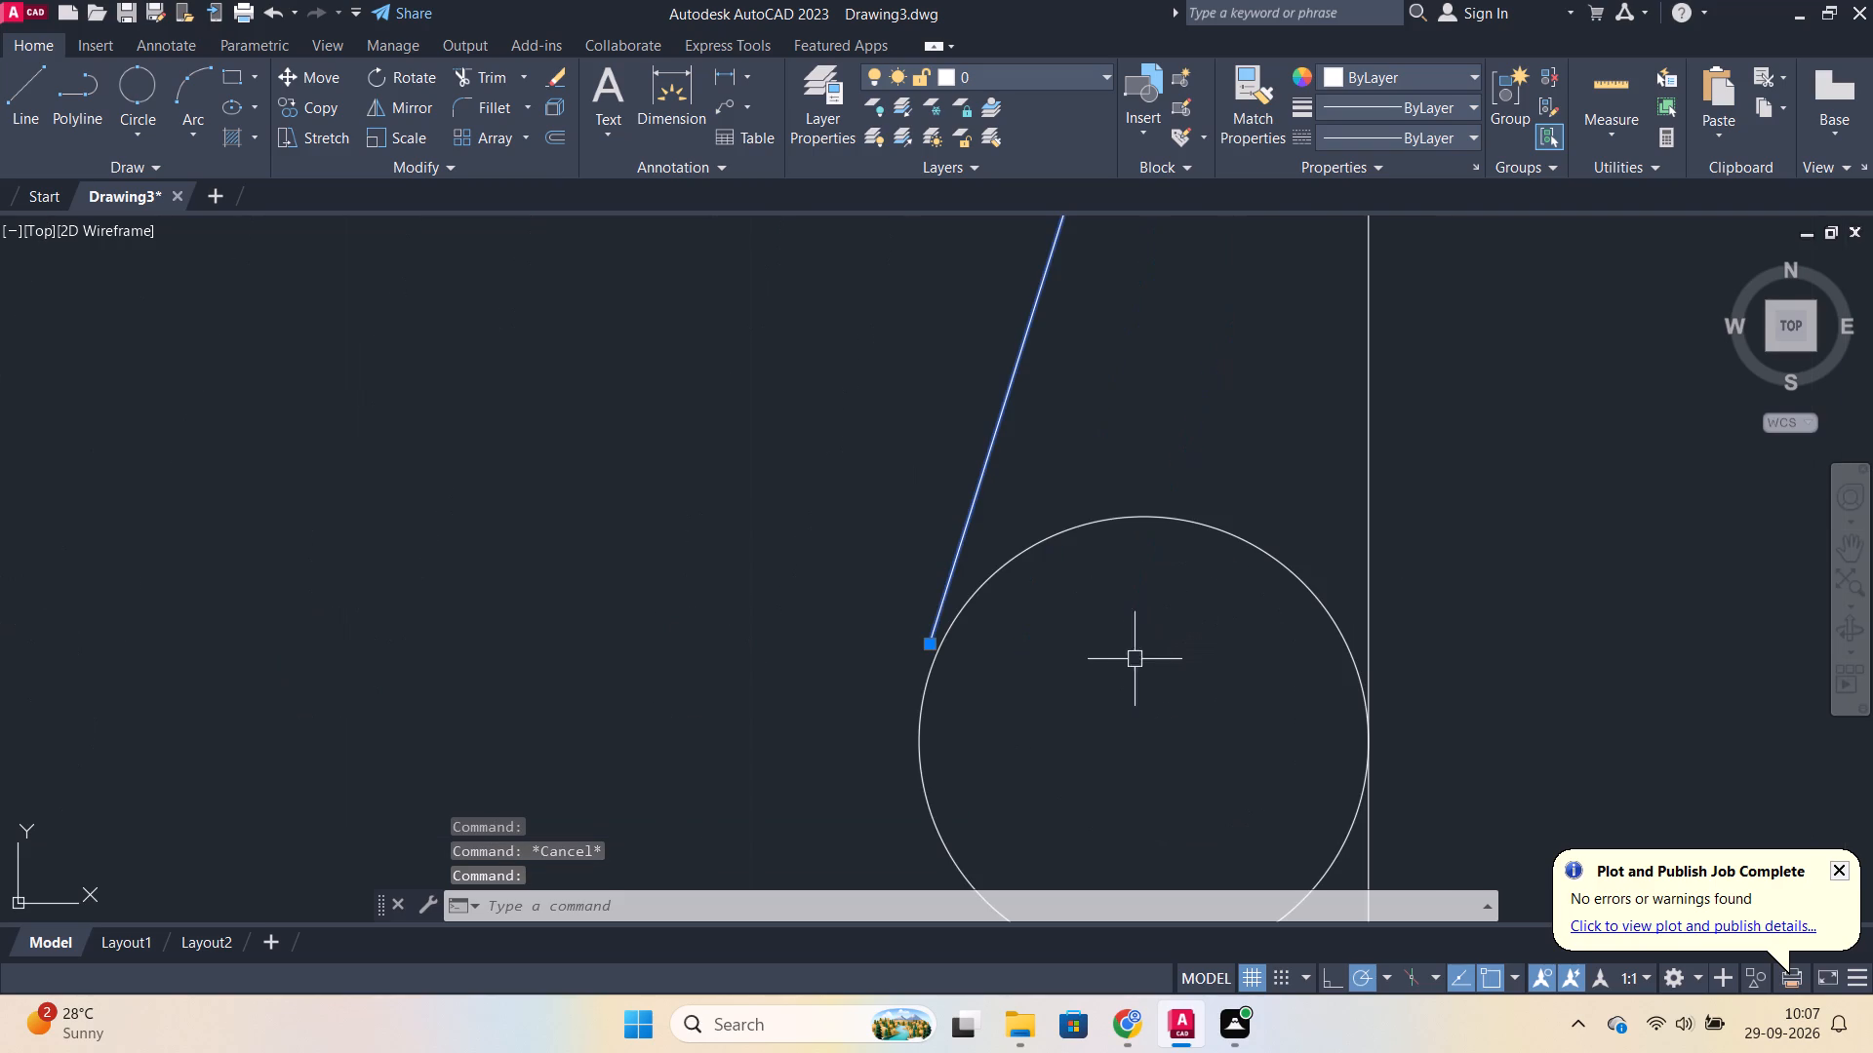
pyautogui.press('Escape')
pyautogui.click(940, 602)
pyautogui.press('m')
pyautogui.press('Return')
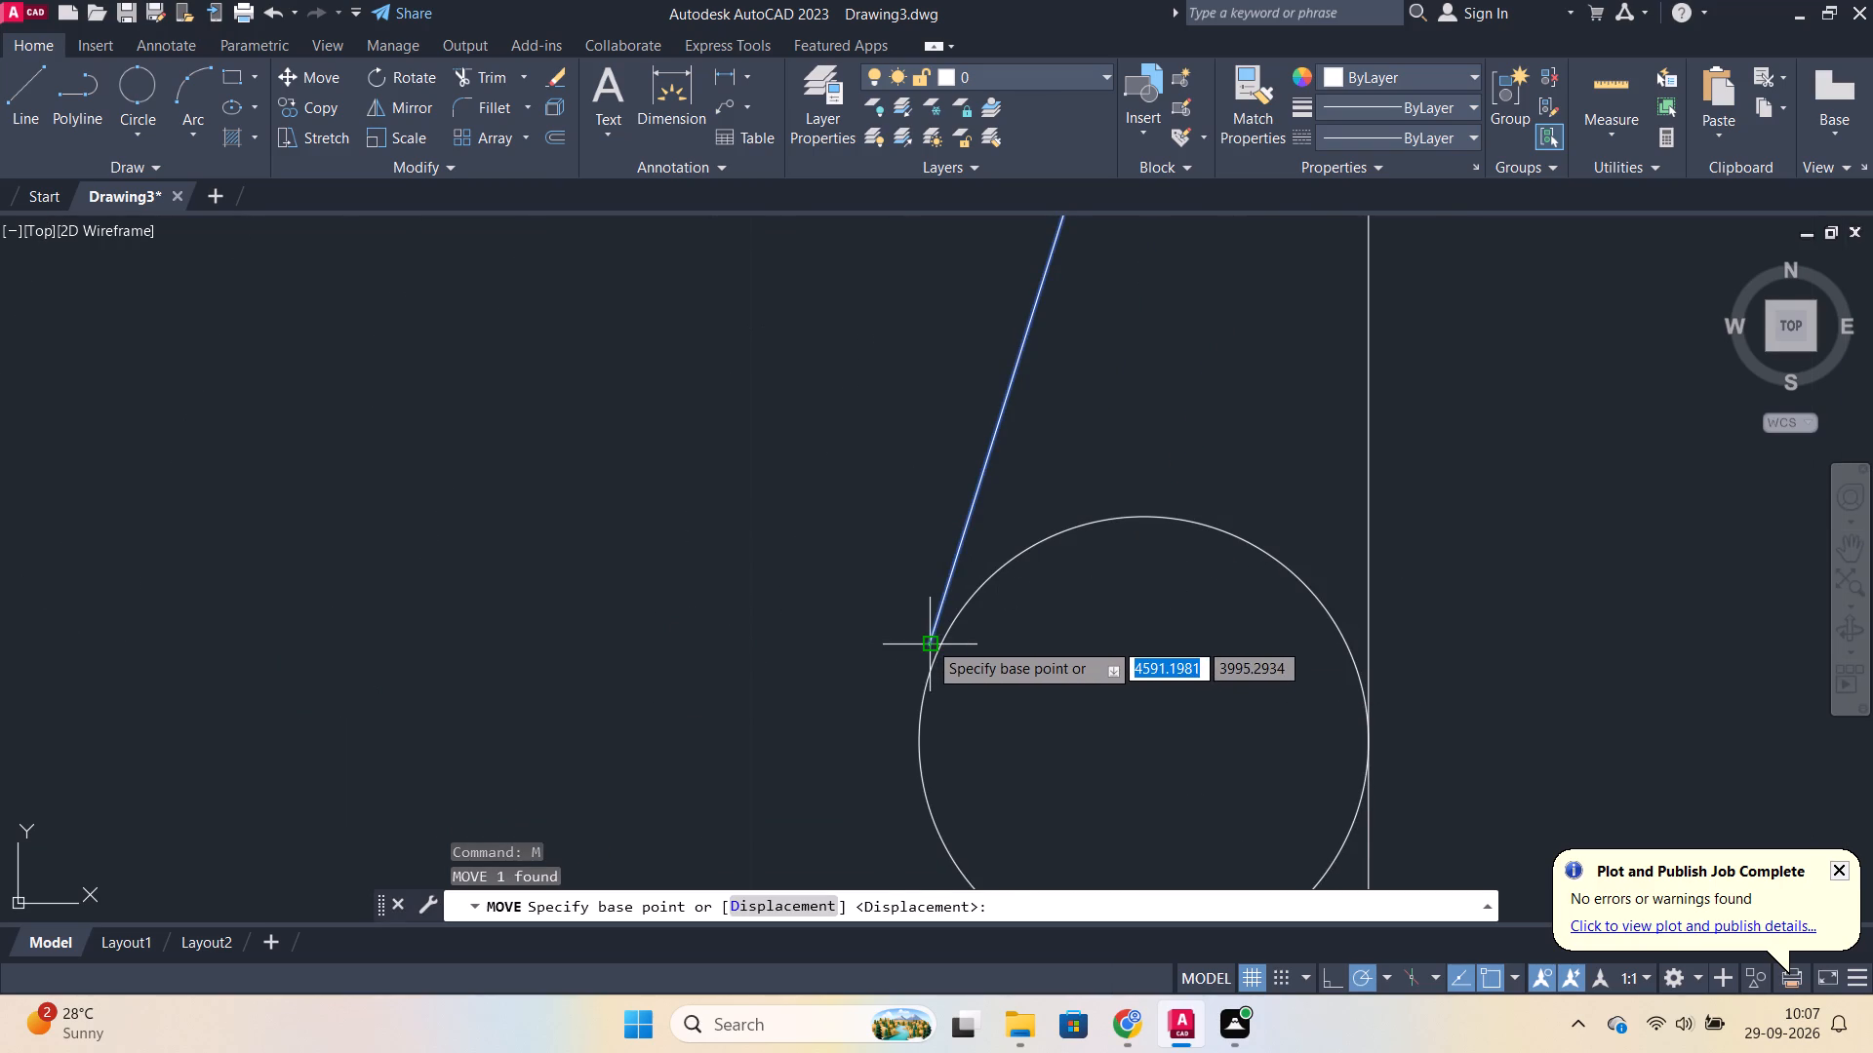
pyautogui.click(928, 641)
pyautogui.click(944, 643)
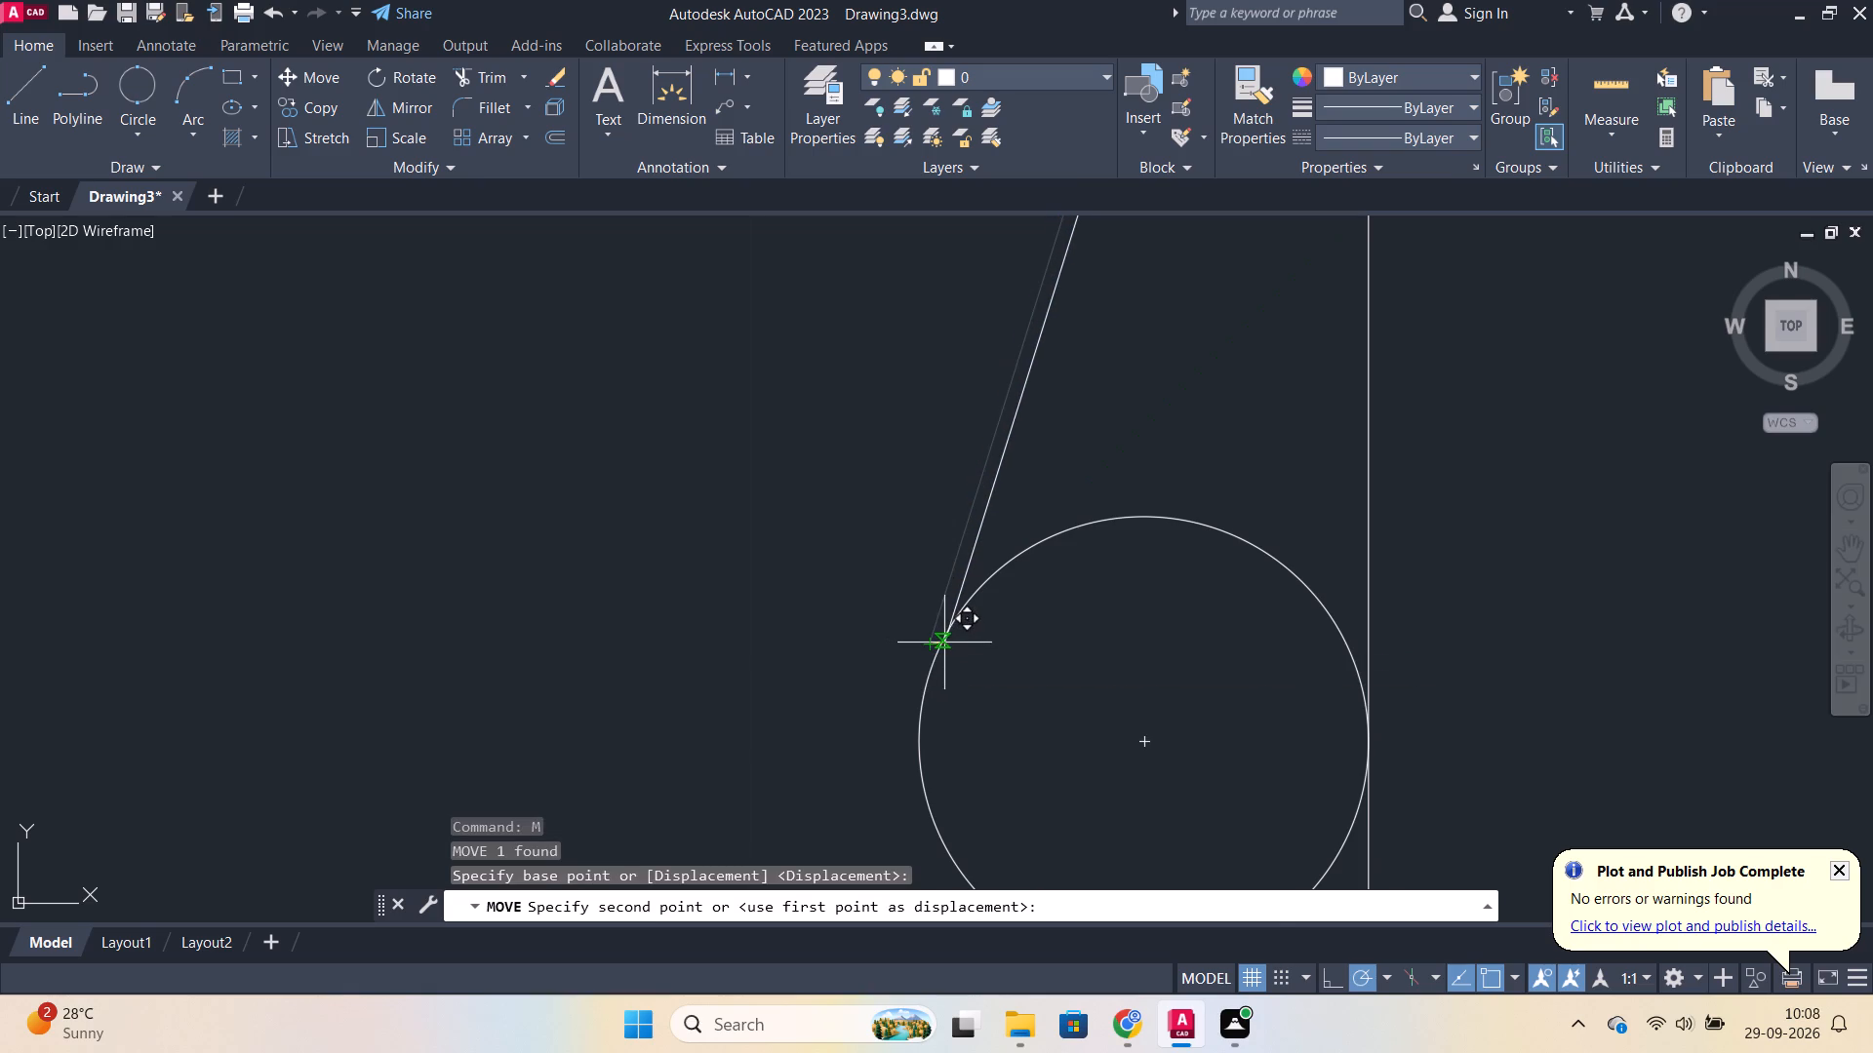
# Trim the tip of the end coil's slanted line that extends beyond the rectangle's right edge.
pyautogui.scroll(-4, 1439, 532)
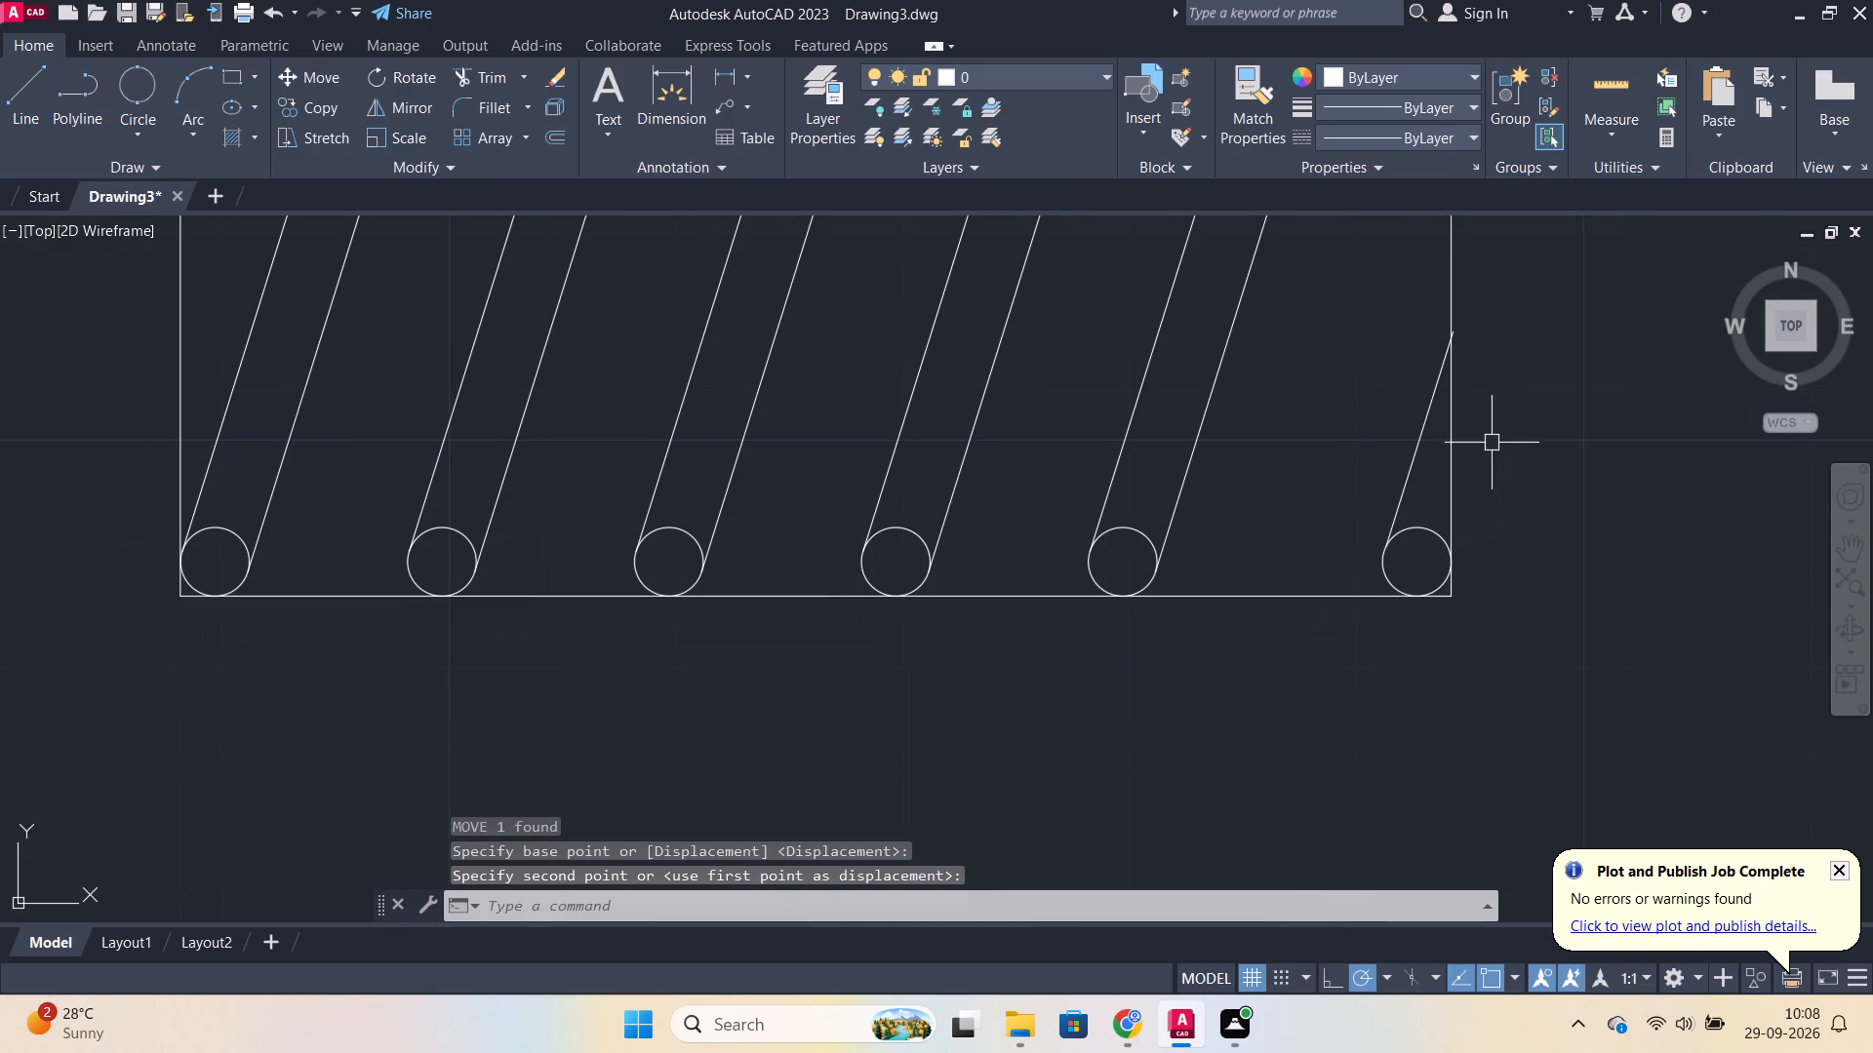
pyautogui.scroll(-1, 1516, 437)
pyautogui.moveTo(1529, 432); pyautogui.dragTo(1329, 695, button='middle')
pyautogui.scroll(3, 1325, 685)
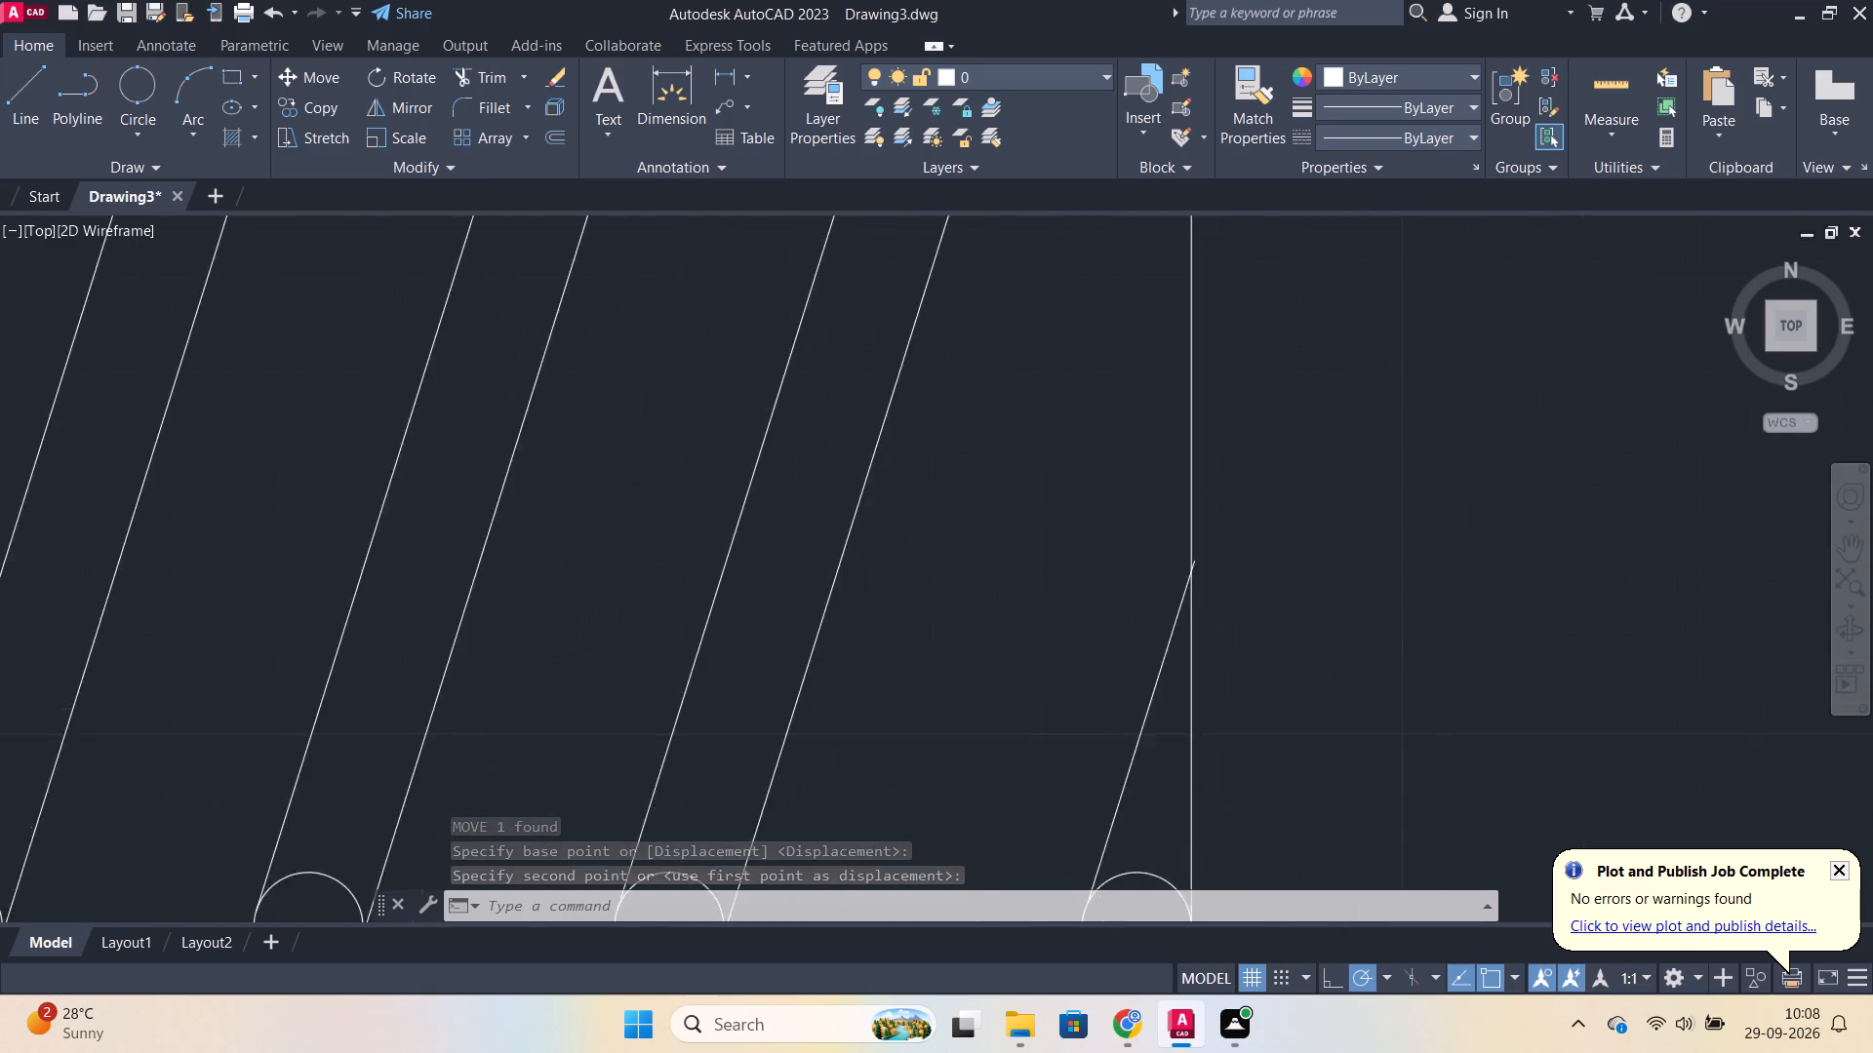
pyautogui.scroll(3, 1212, 529)
pyautogui.write('TR')
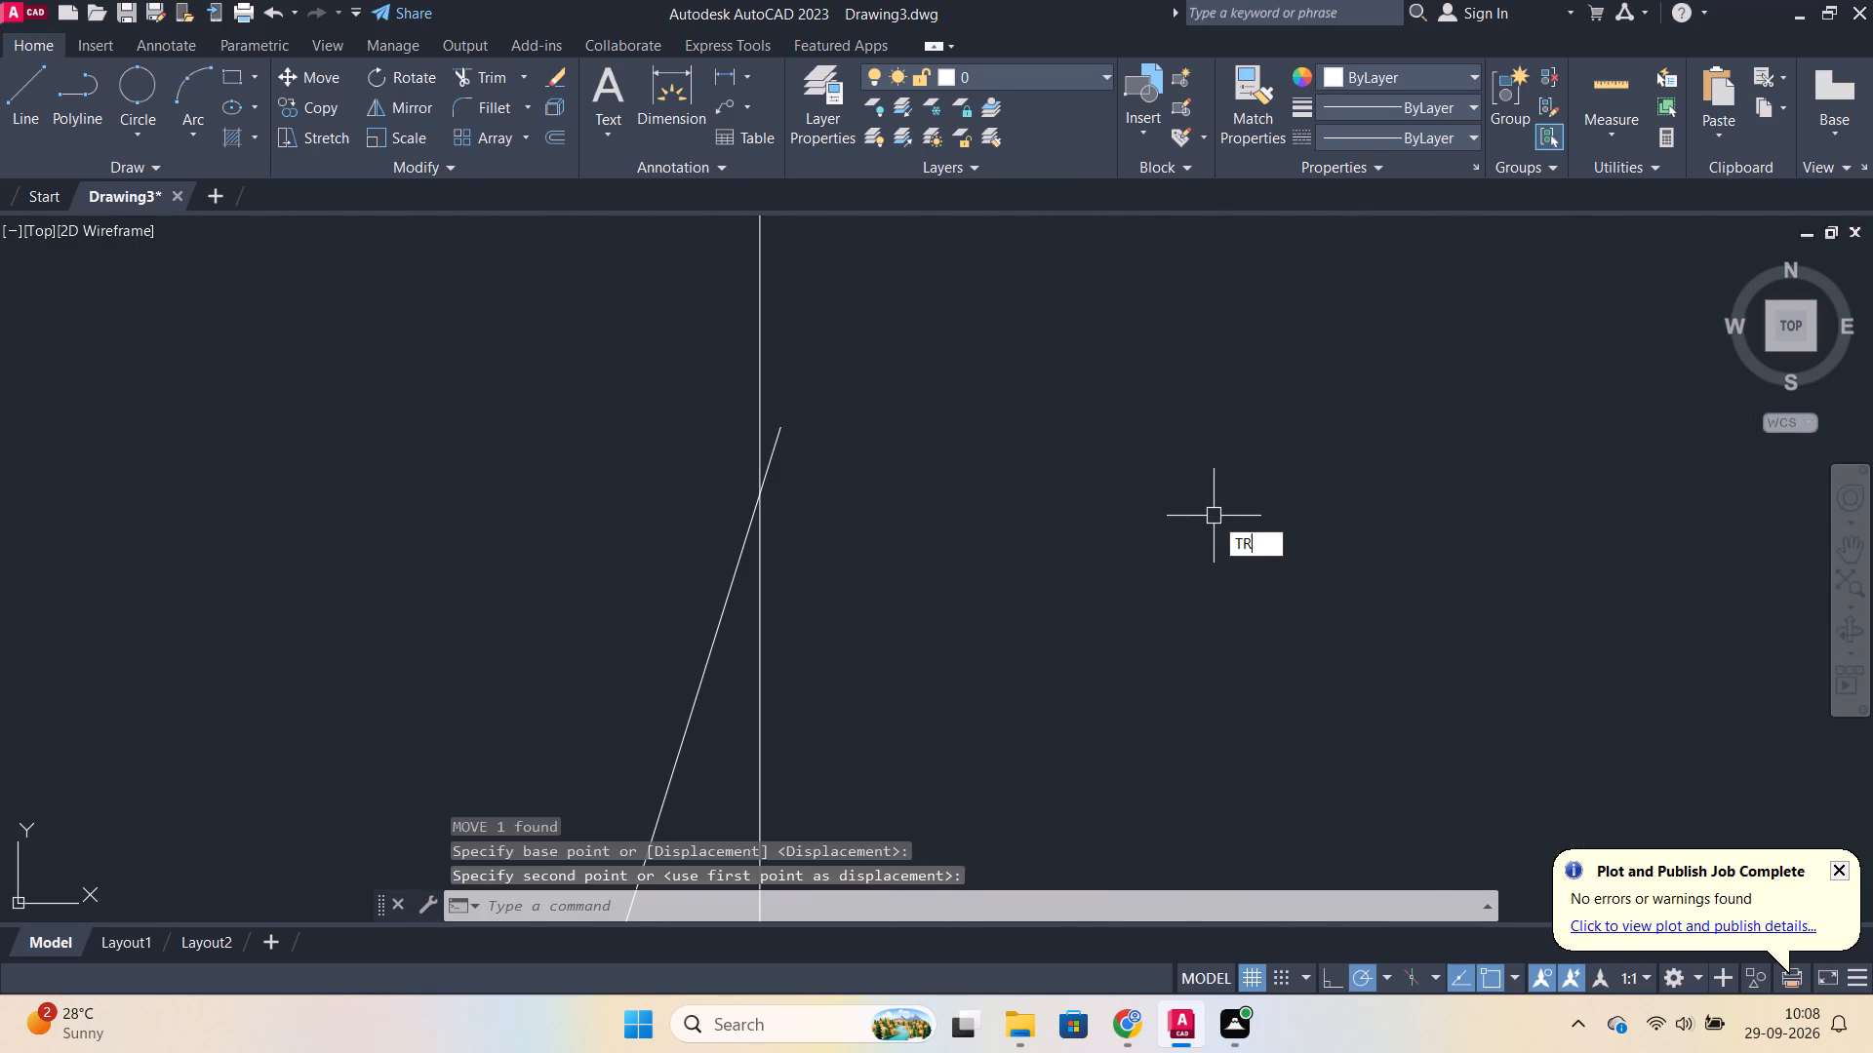
pyautogui.press('Return')
pyautogui.click(779, 445)
pyautogui.scroll(-1, 962, 410)
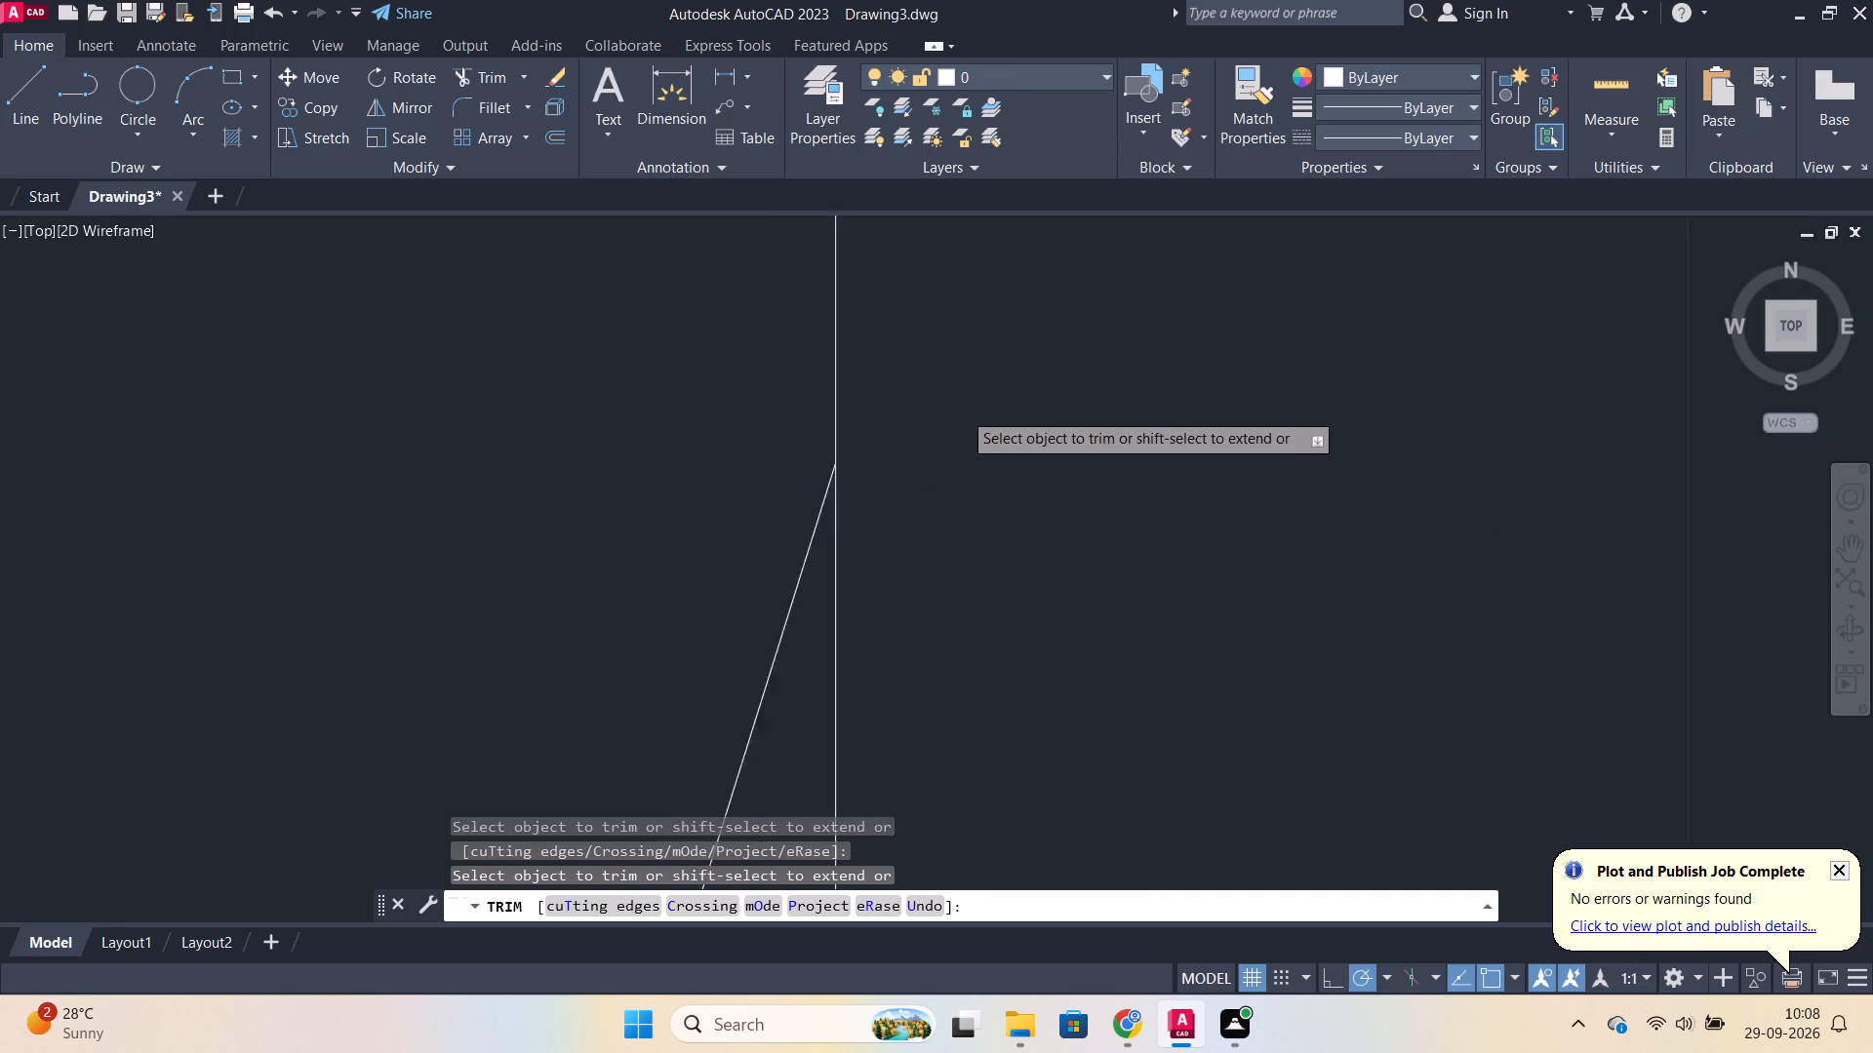
# Add linear dimensions for the spring's height on its left side and its overall length below it.
pyautogui.scroll(-6, 963, 410)
pyautogui.scroll(-1, 1126, 450)
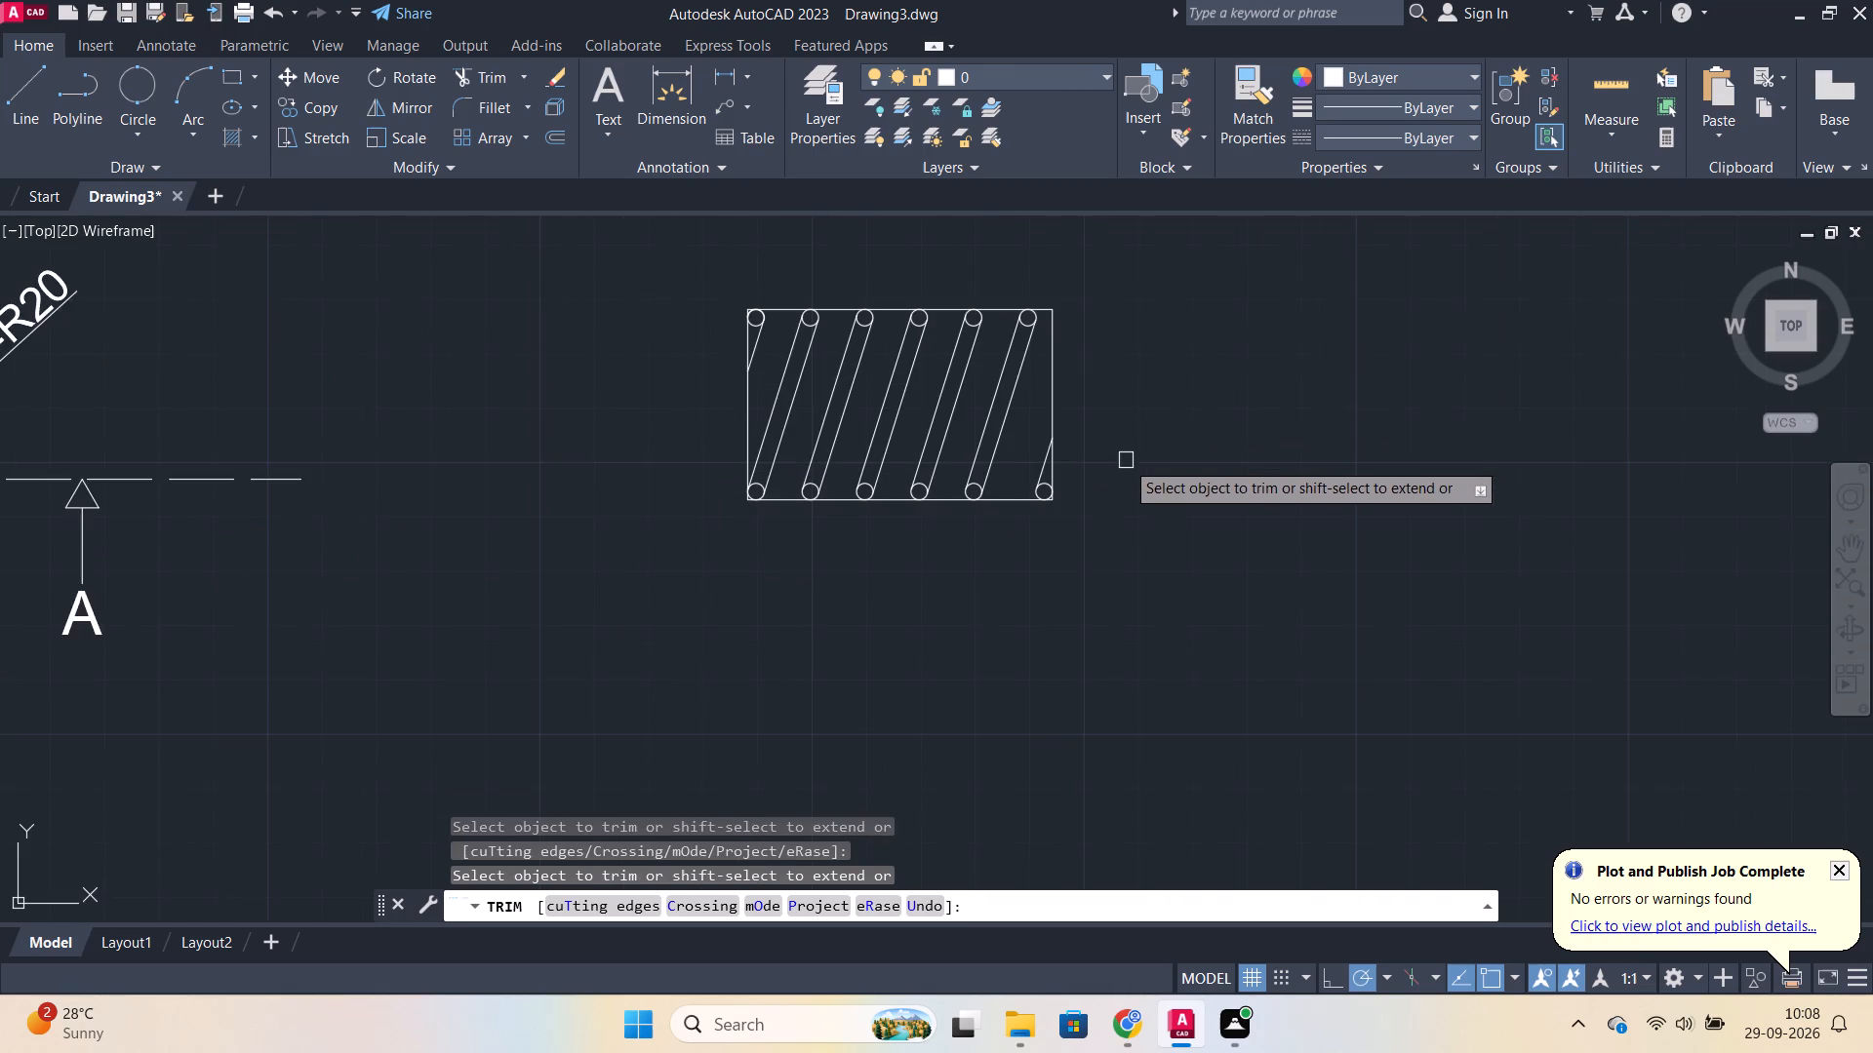
pyautogui.moveTo(1124, 457); pyautogui.dragTo(1299, 465, button='middle')
pyautogui.press('Escape')
pyautogui.scroll(-1, 1388, 512)
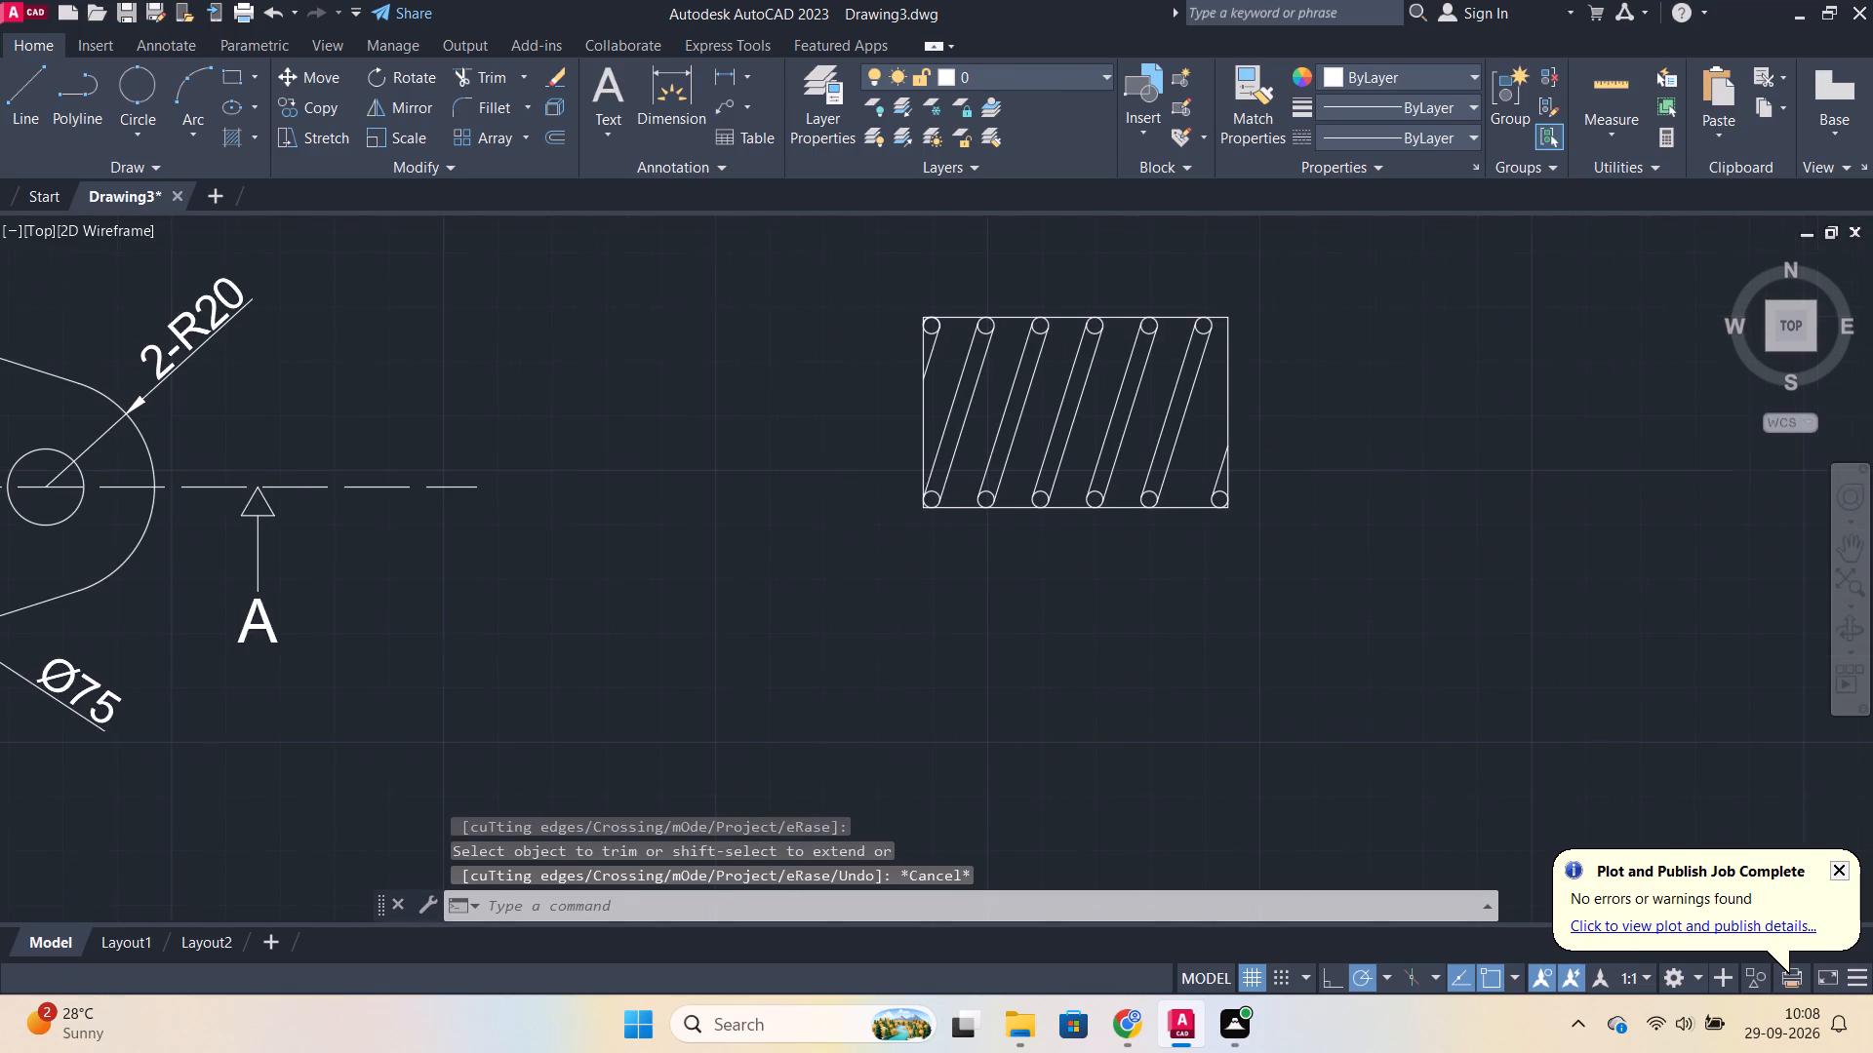
pyautogui.click(717, 81)
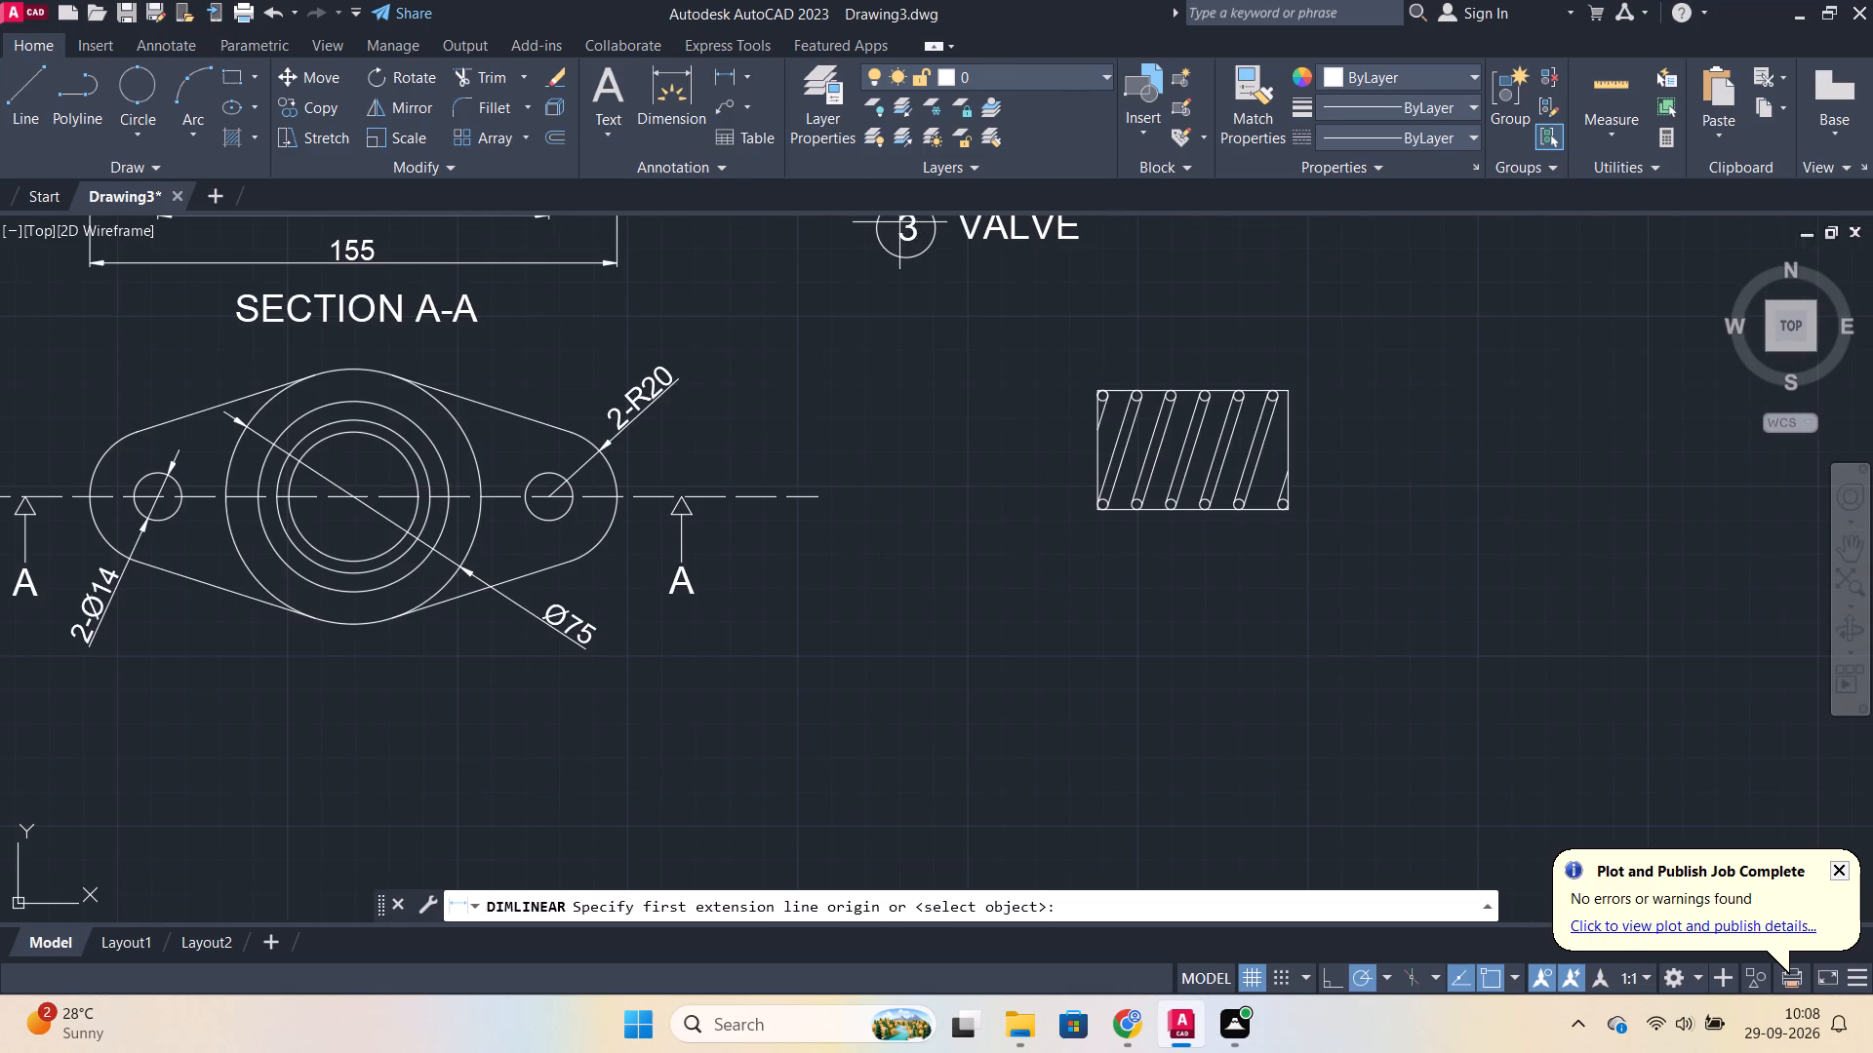
pyautogui.click(1126, 392)
pyautogui.click(1121, 505)
pyautogui.click(1041, 498)
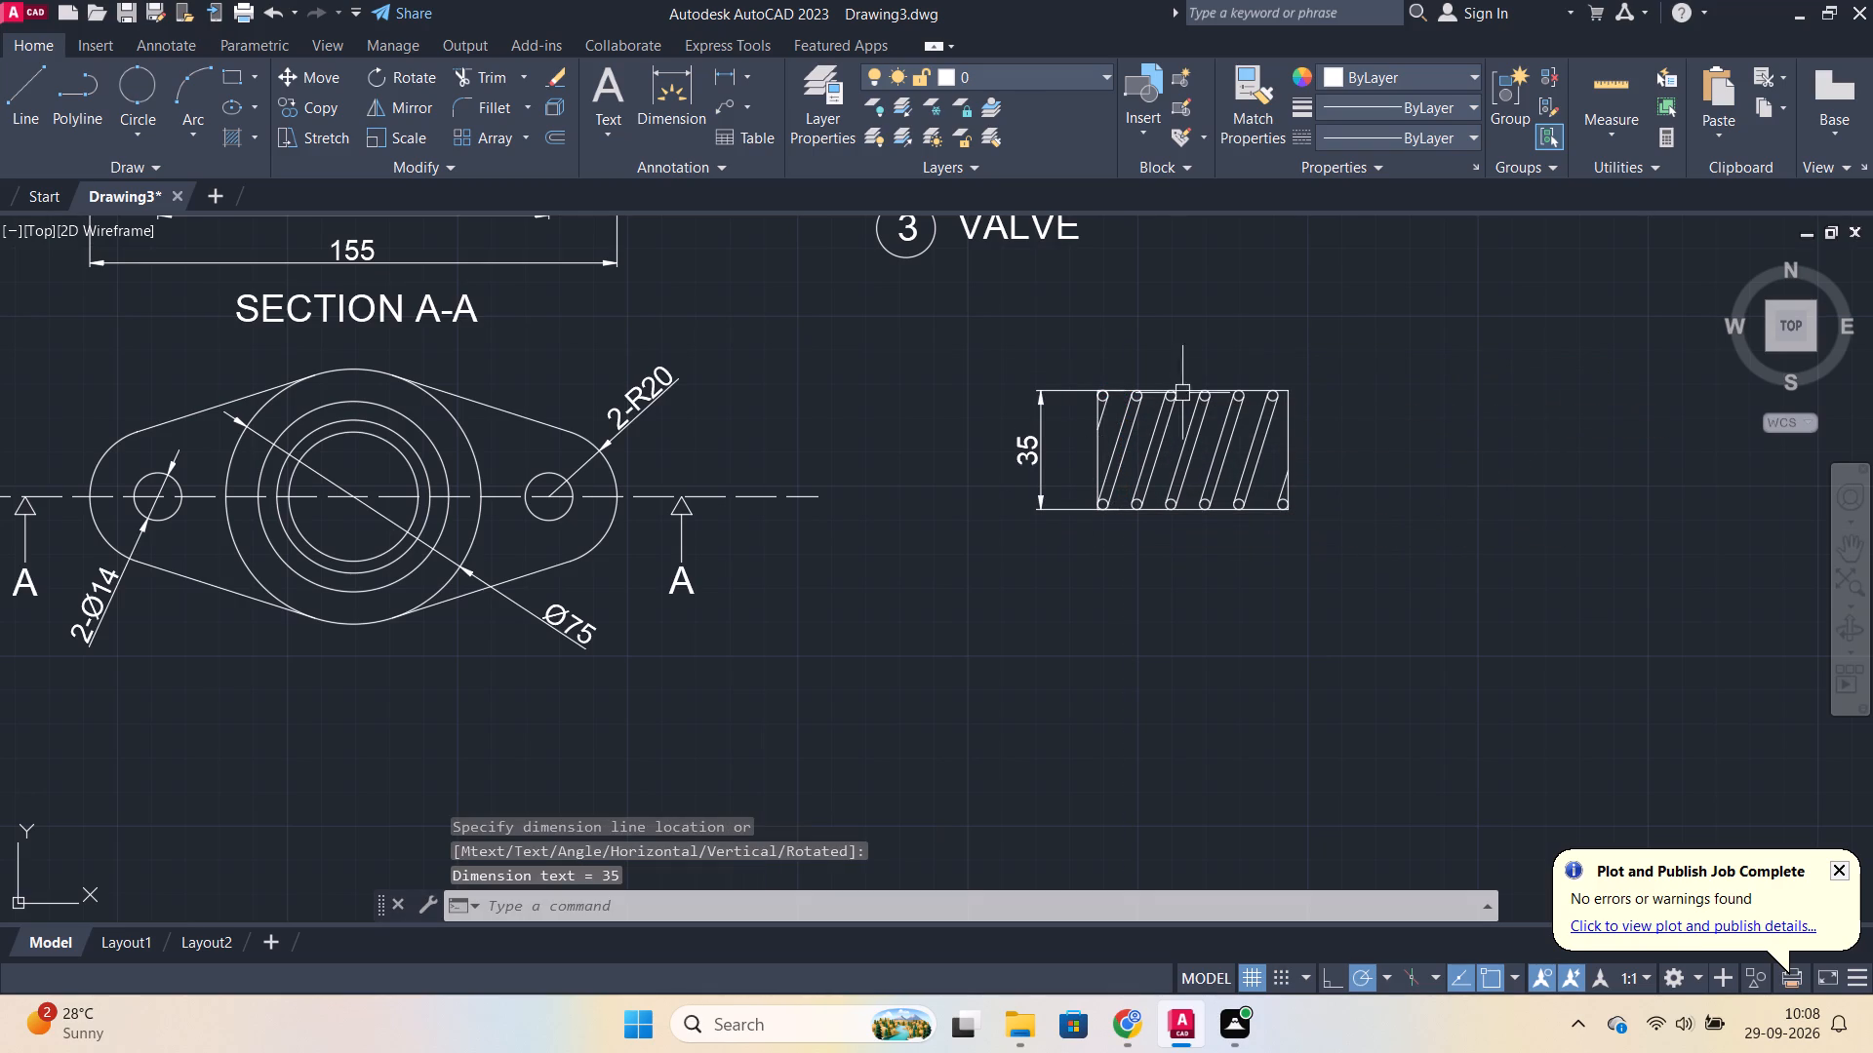
pyautogui.press('space')
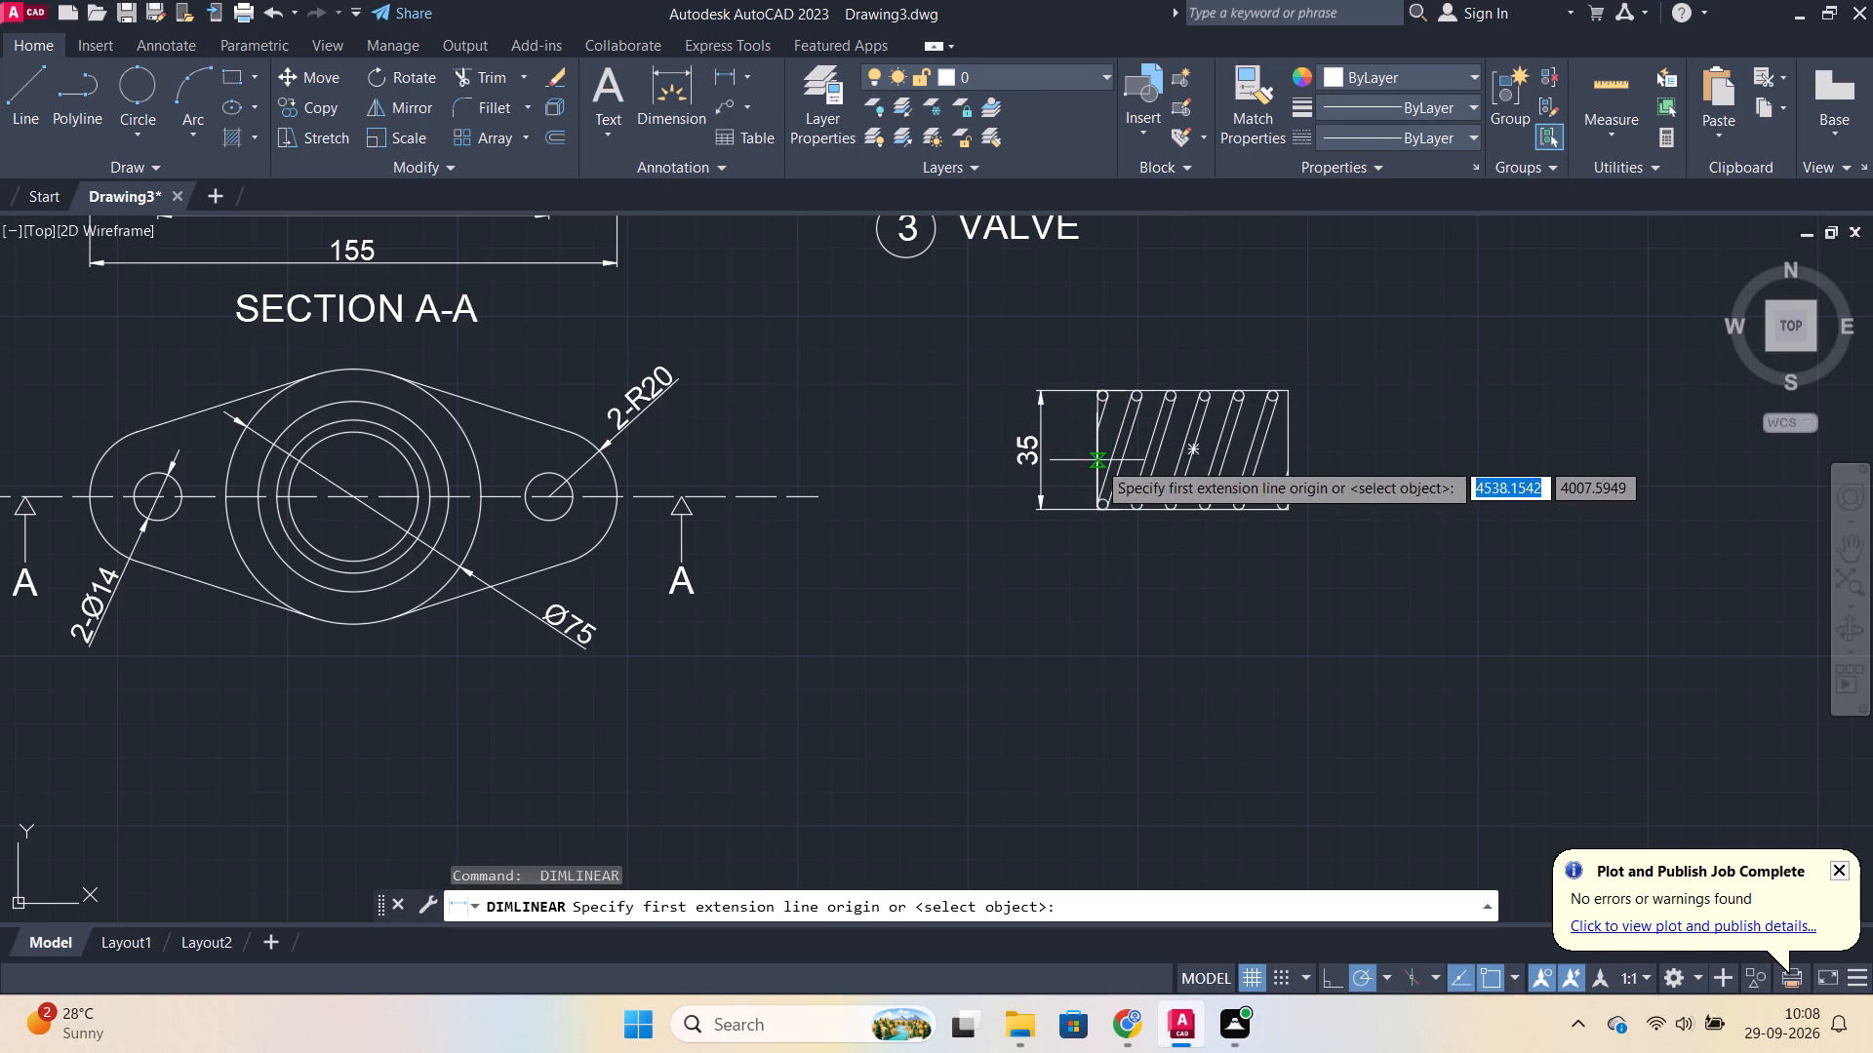
pyautogui.click(1096, 460)
pyautogui.click(1285, 452)
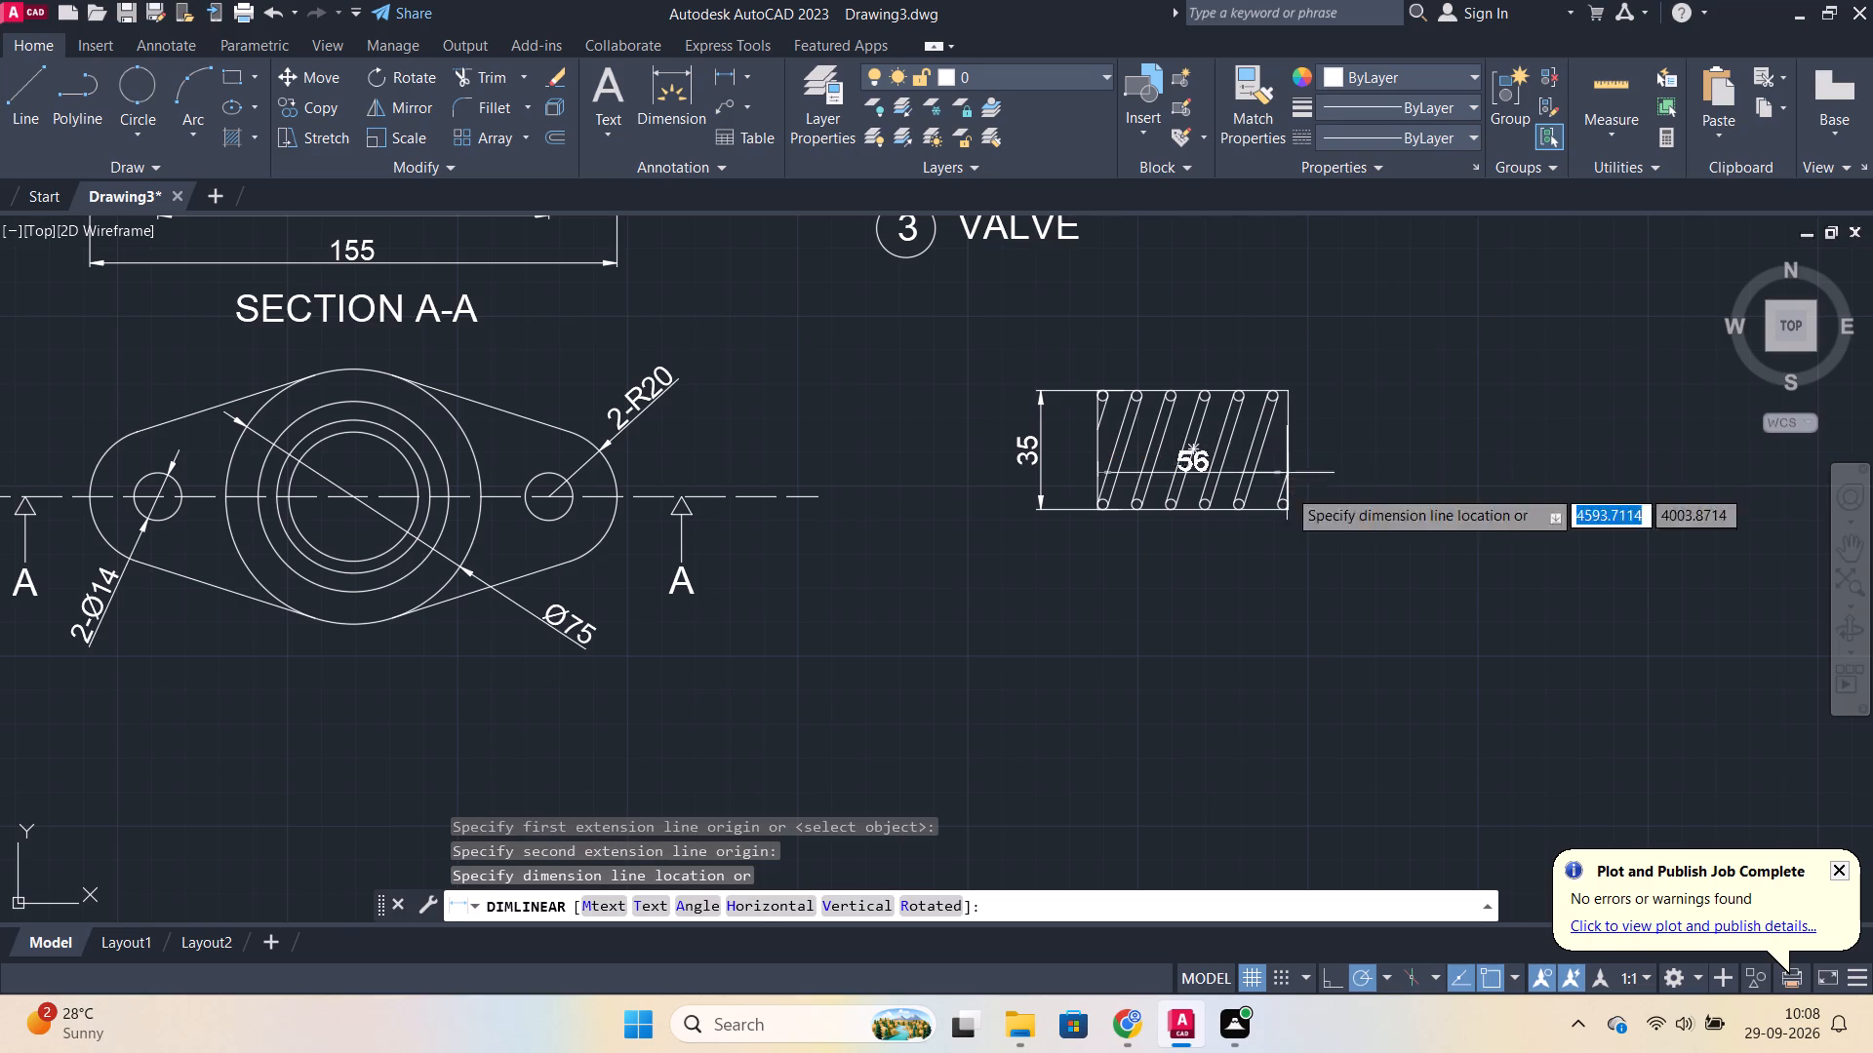
pyautogui.click(1264, 567)
# Add a diameter symbol in front of the spring's 35 height dimension text.
pyautogui.scroll(1, 1319, 371)
pyautogui.doubleClick(846, 487)
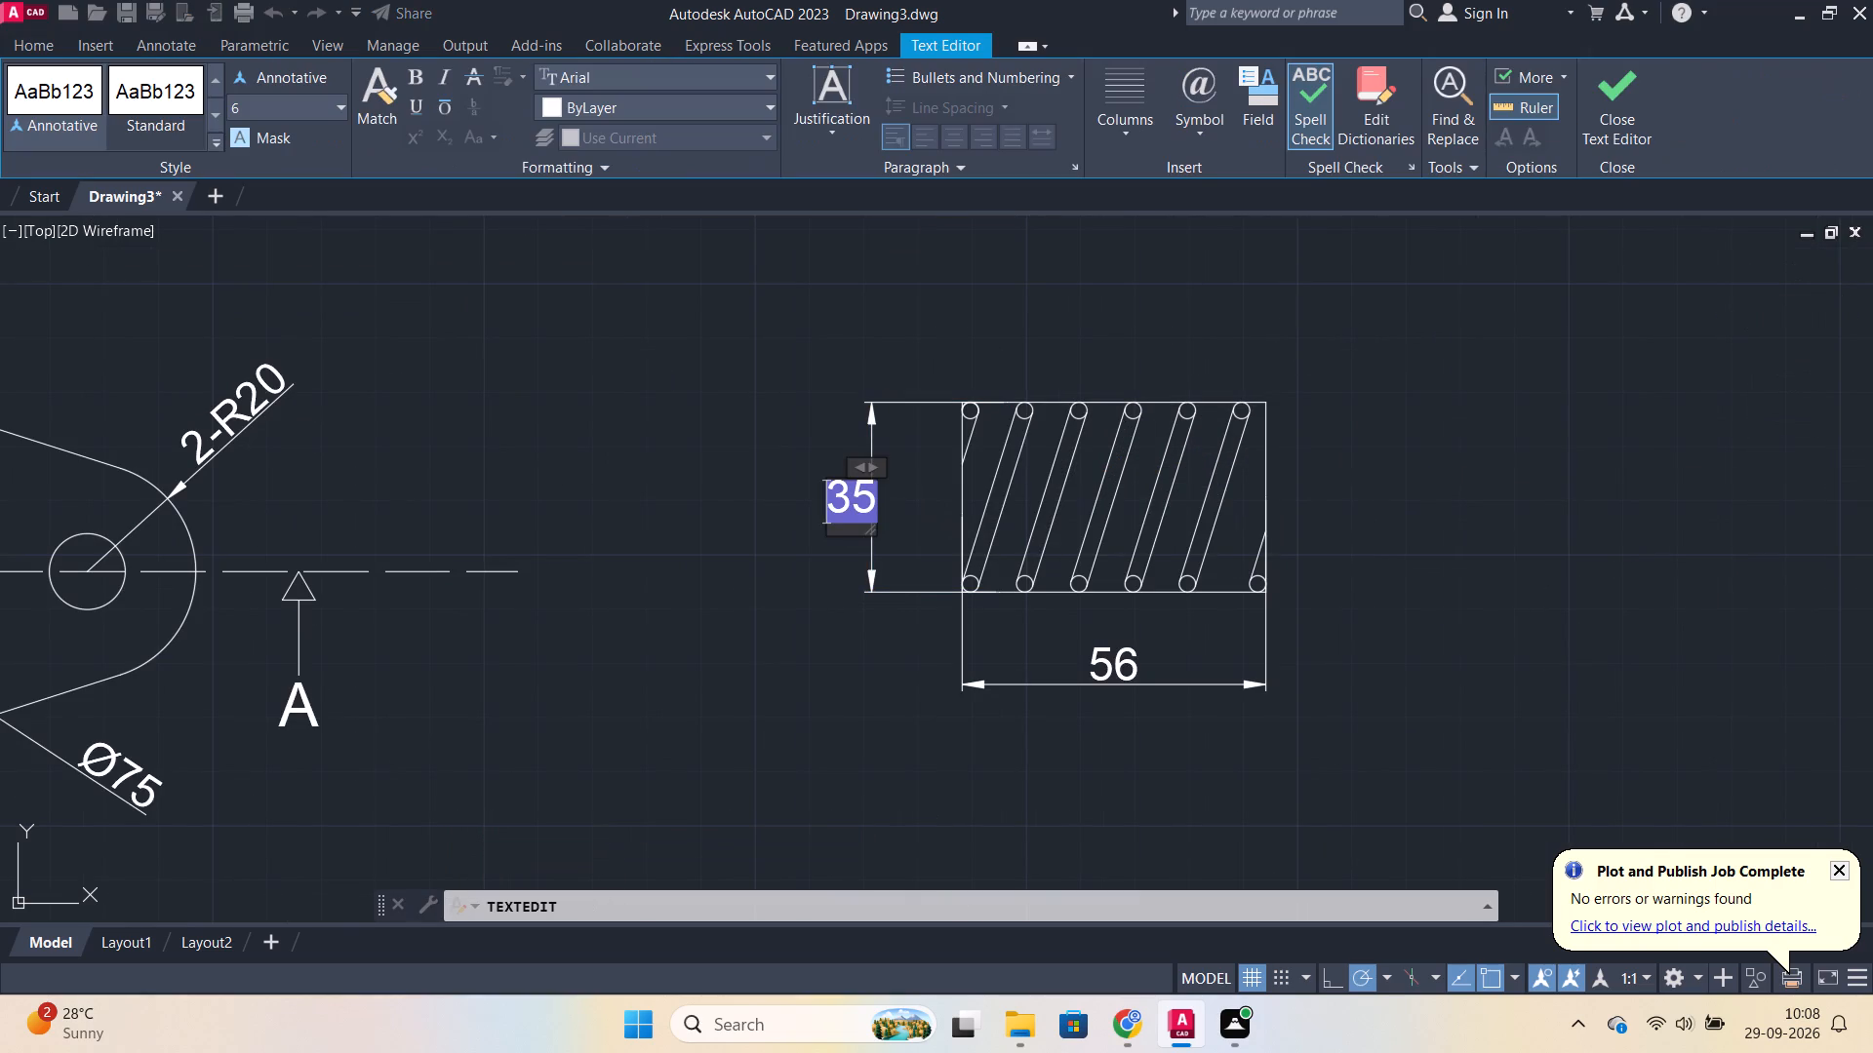
pyautogui.click(1197, 97)
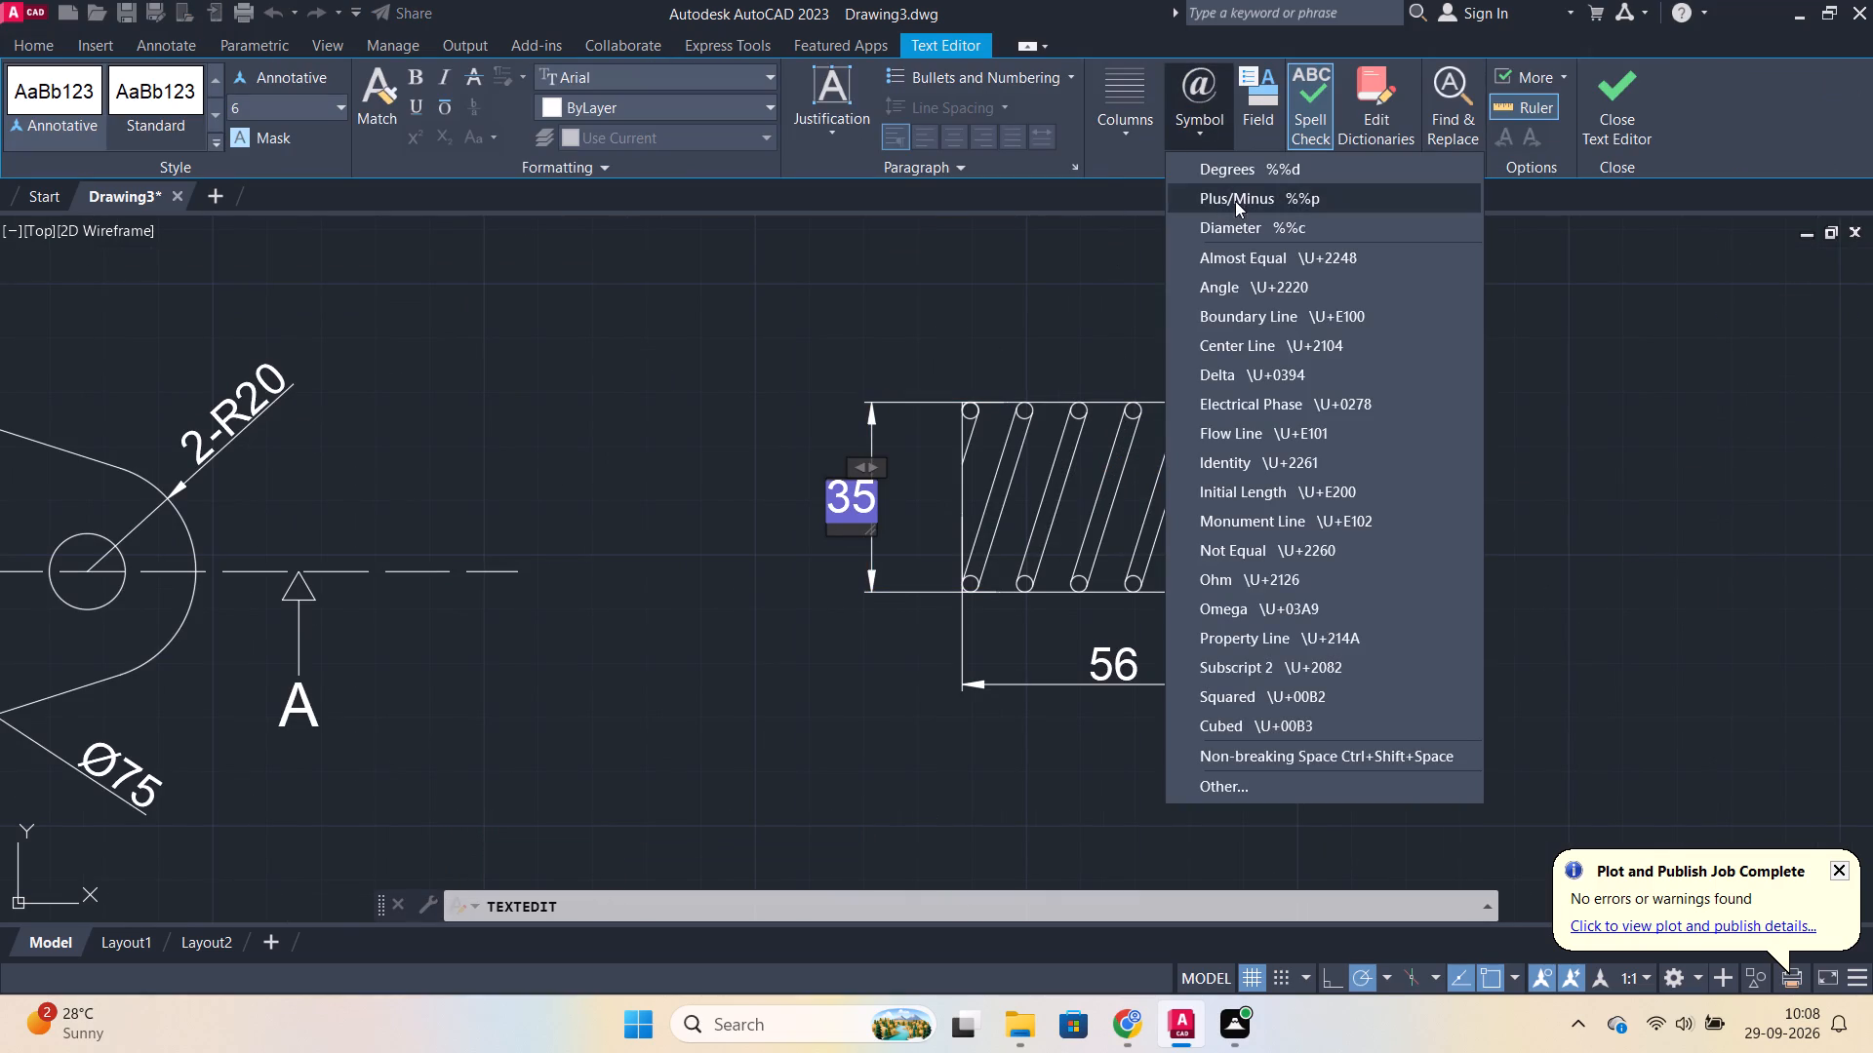
pyautogui.click(1237, 231)
pyautogui.click(1587, 114)
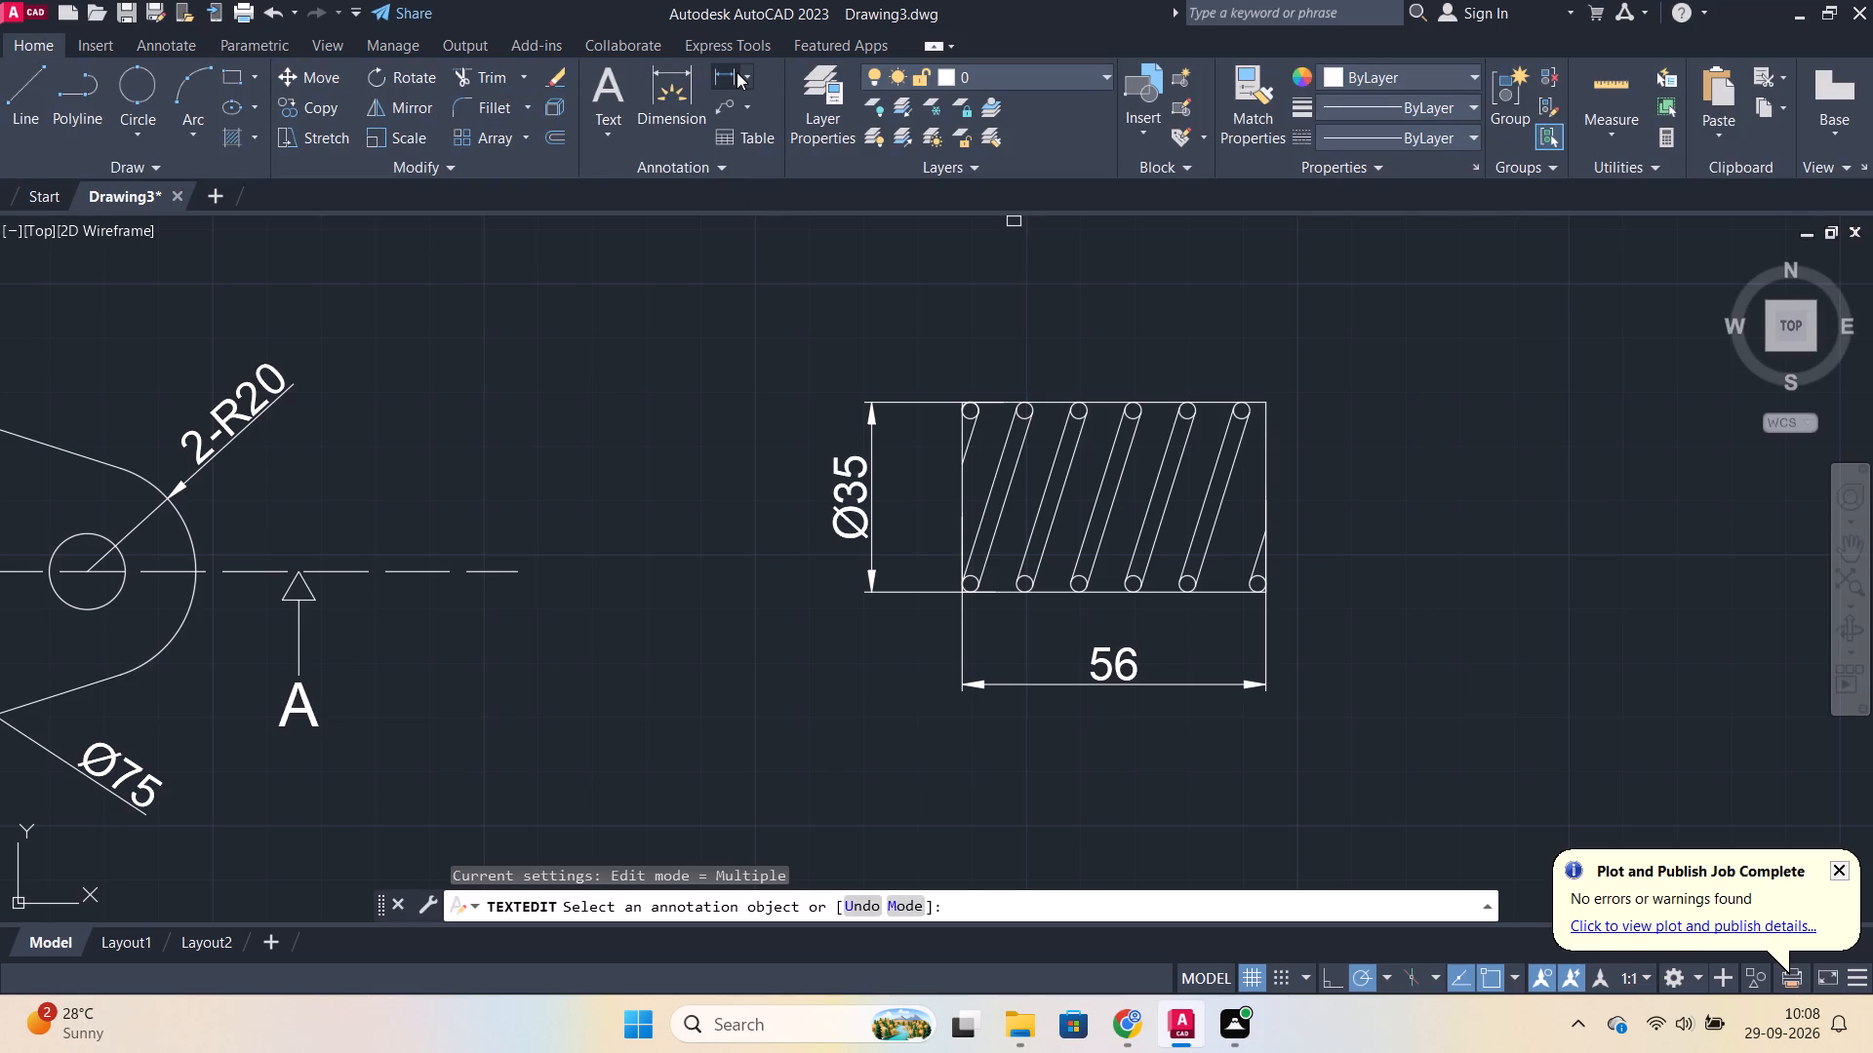
# Add a diameter dimension to the second wire circle along the spring's upper edge, placed above the spring.
pyautogui.click(737, 72)
pyautogui.click(738, 72)
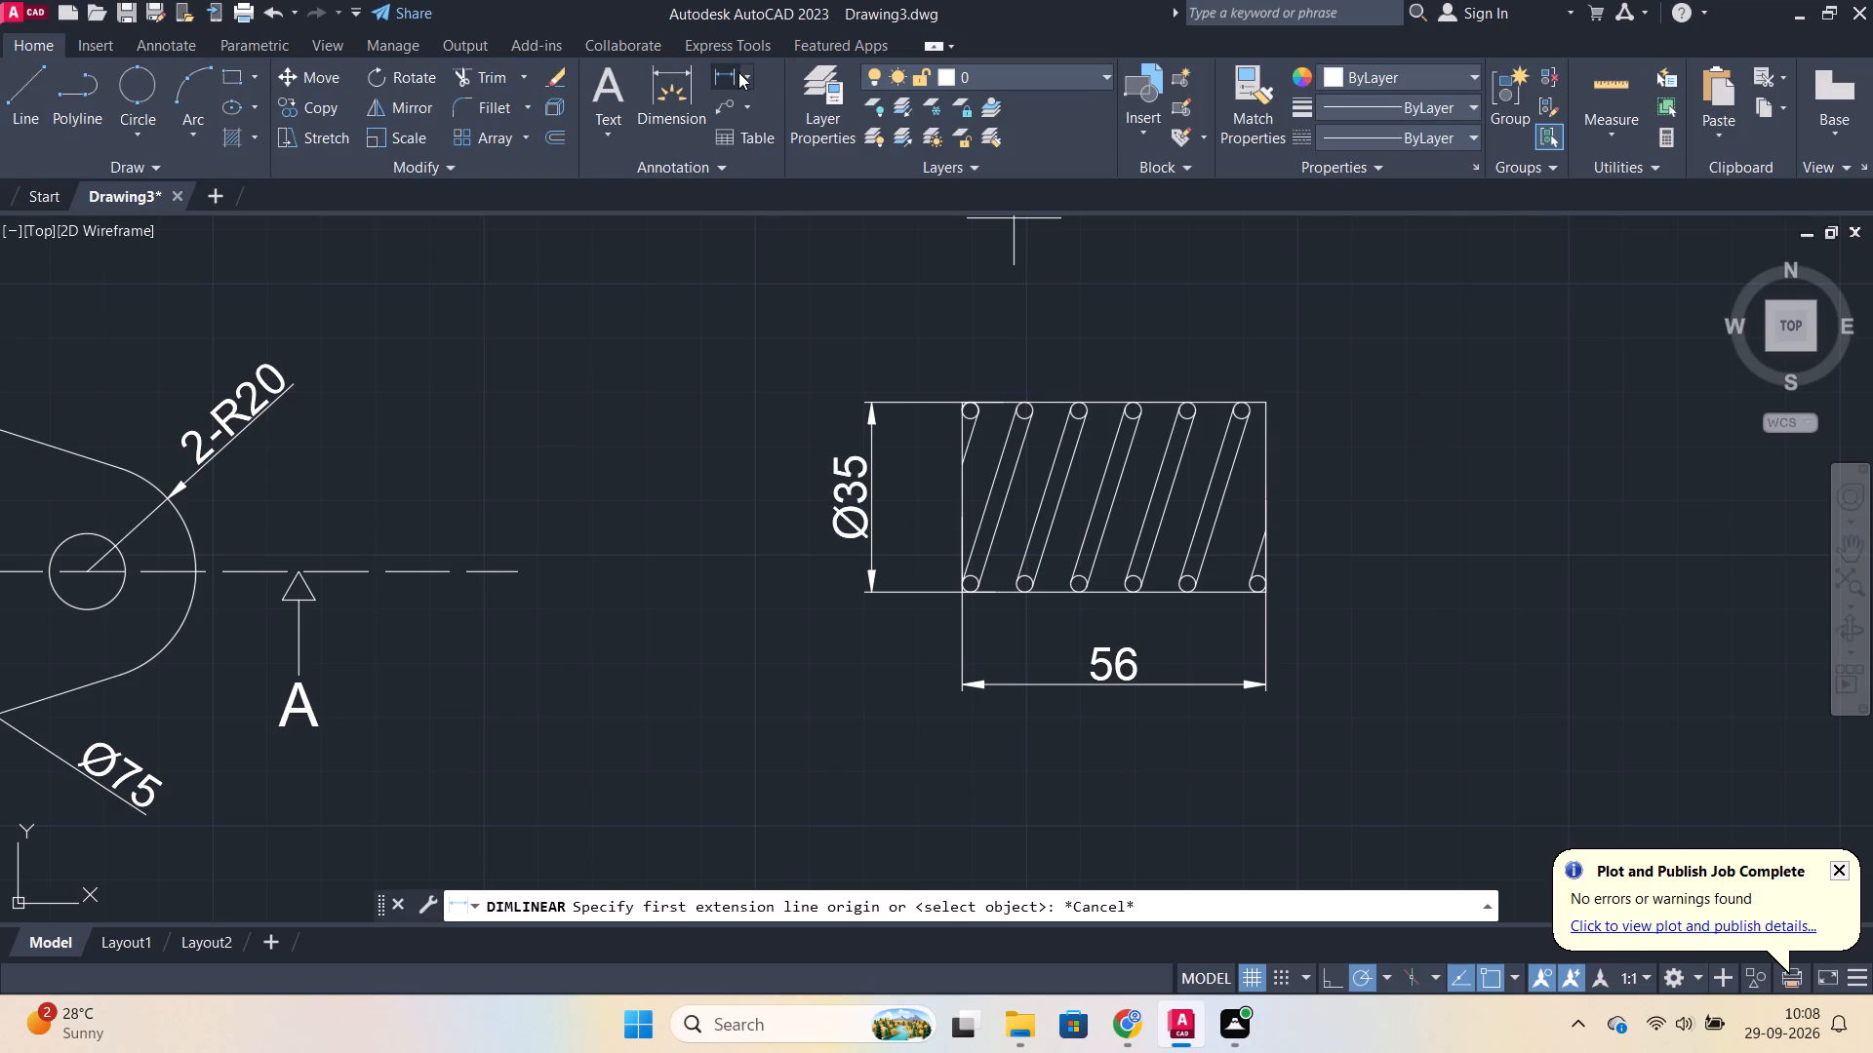
pyautogui.click(738, 72)
pyautogui.click(751, 70)
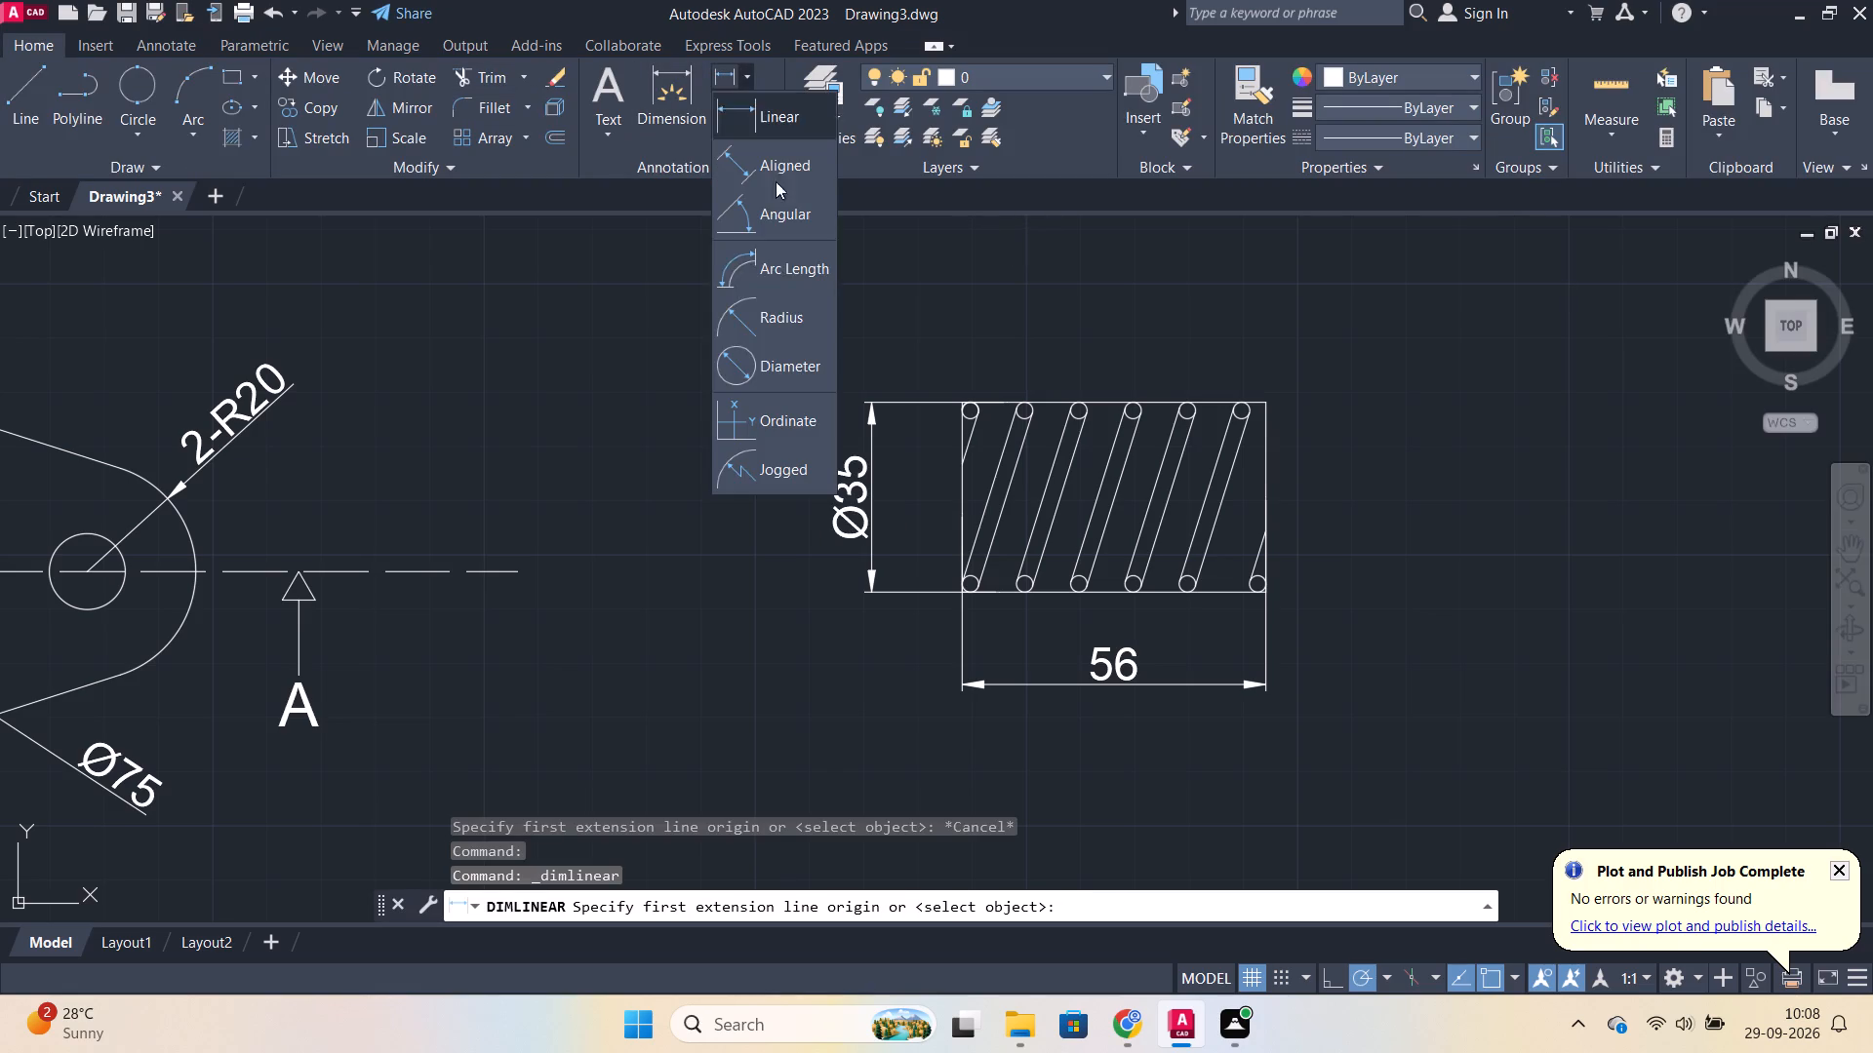
pyautogui.click(796, 358)
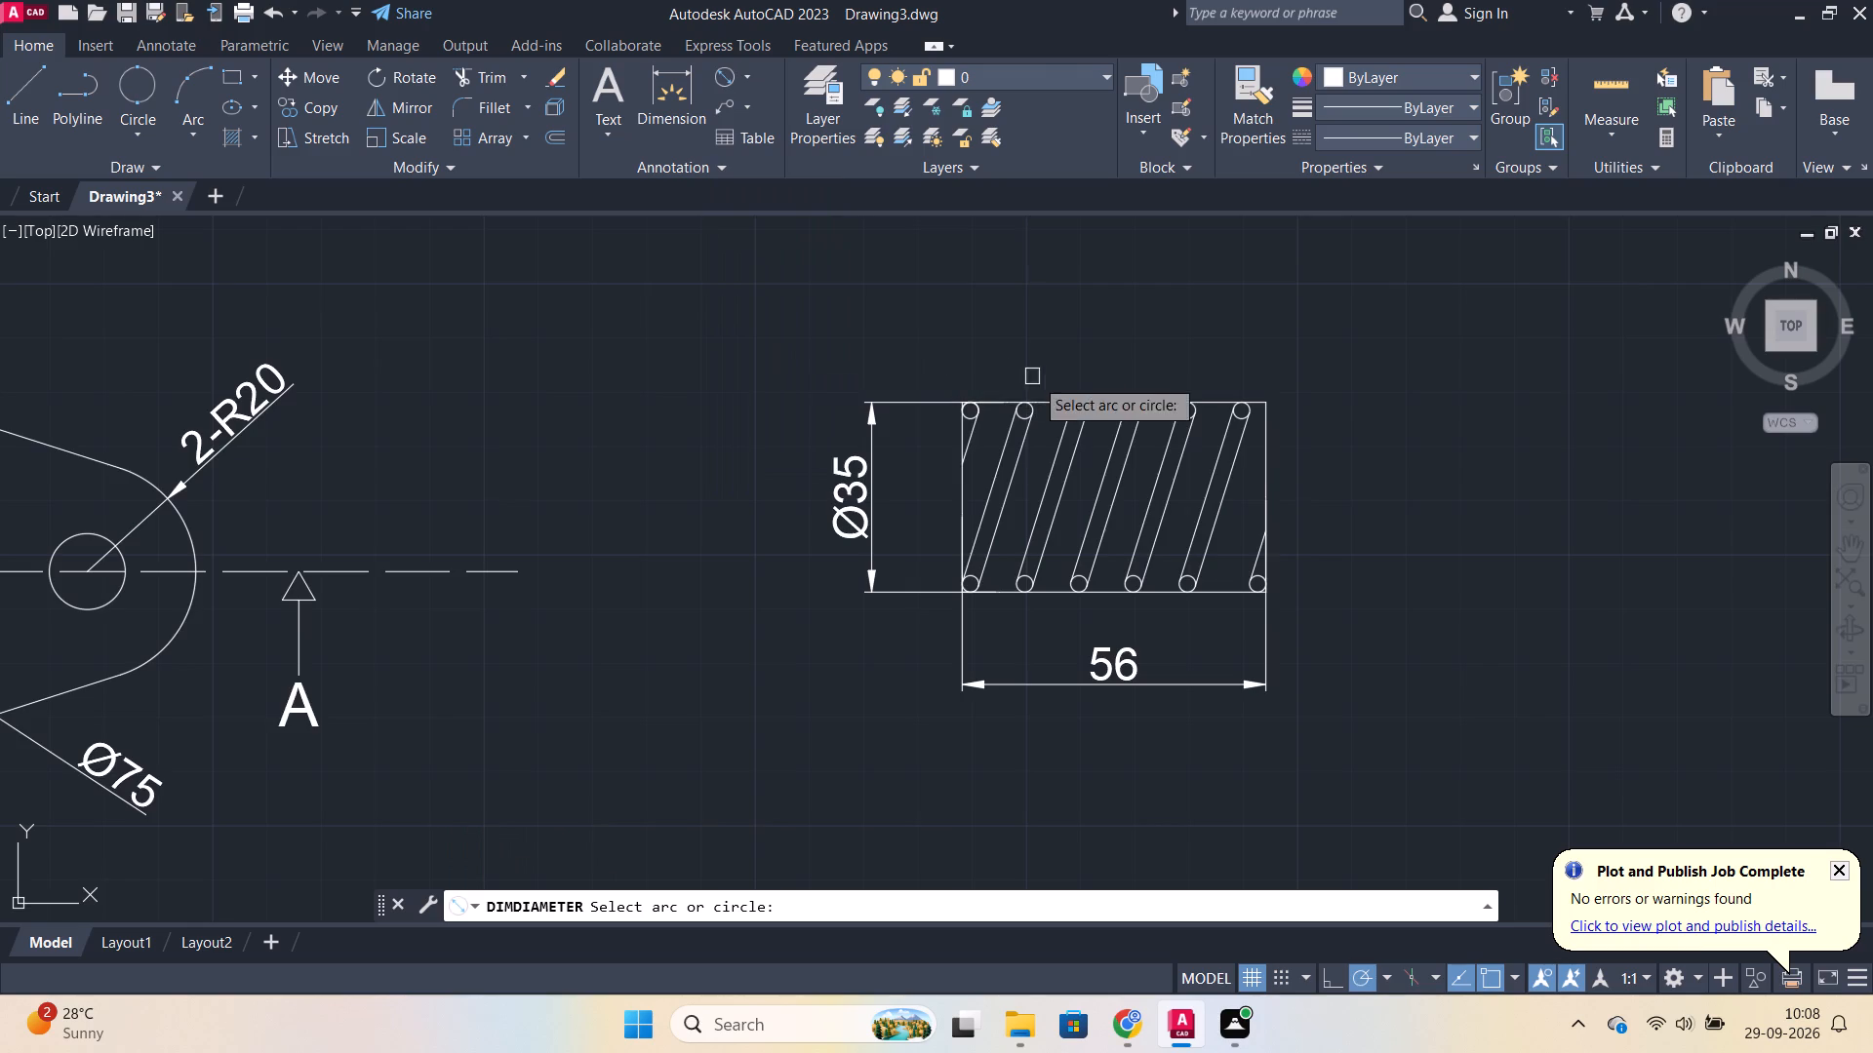
pyautogui.scroll(2, 1049, 380)
pyautogui.click(1009, 450)
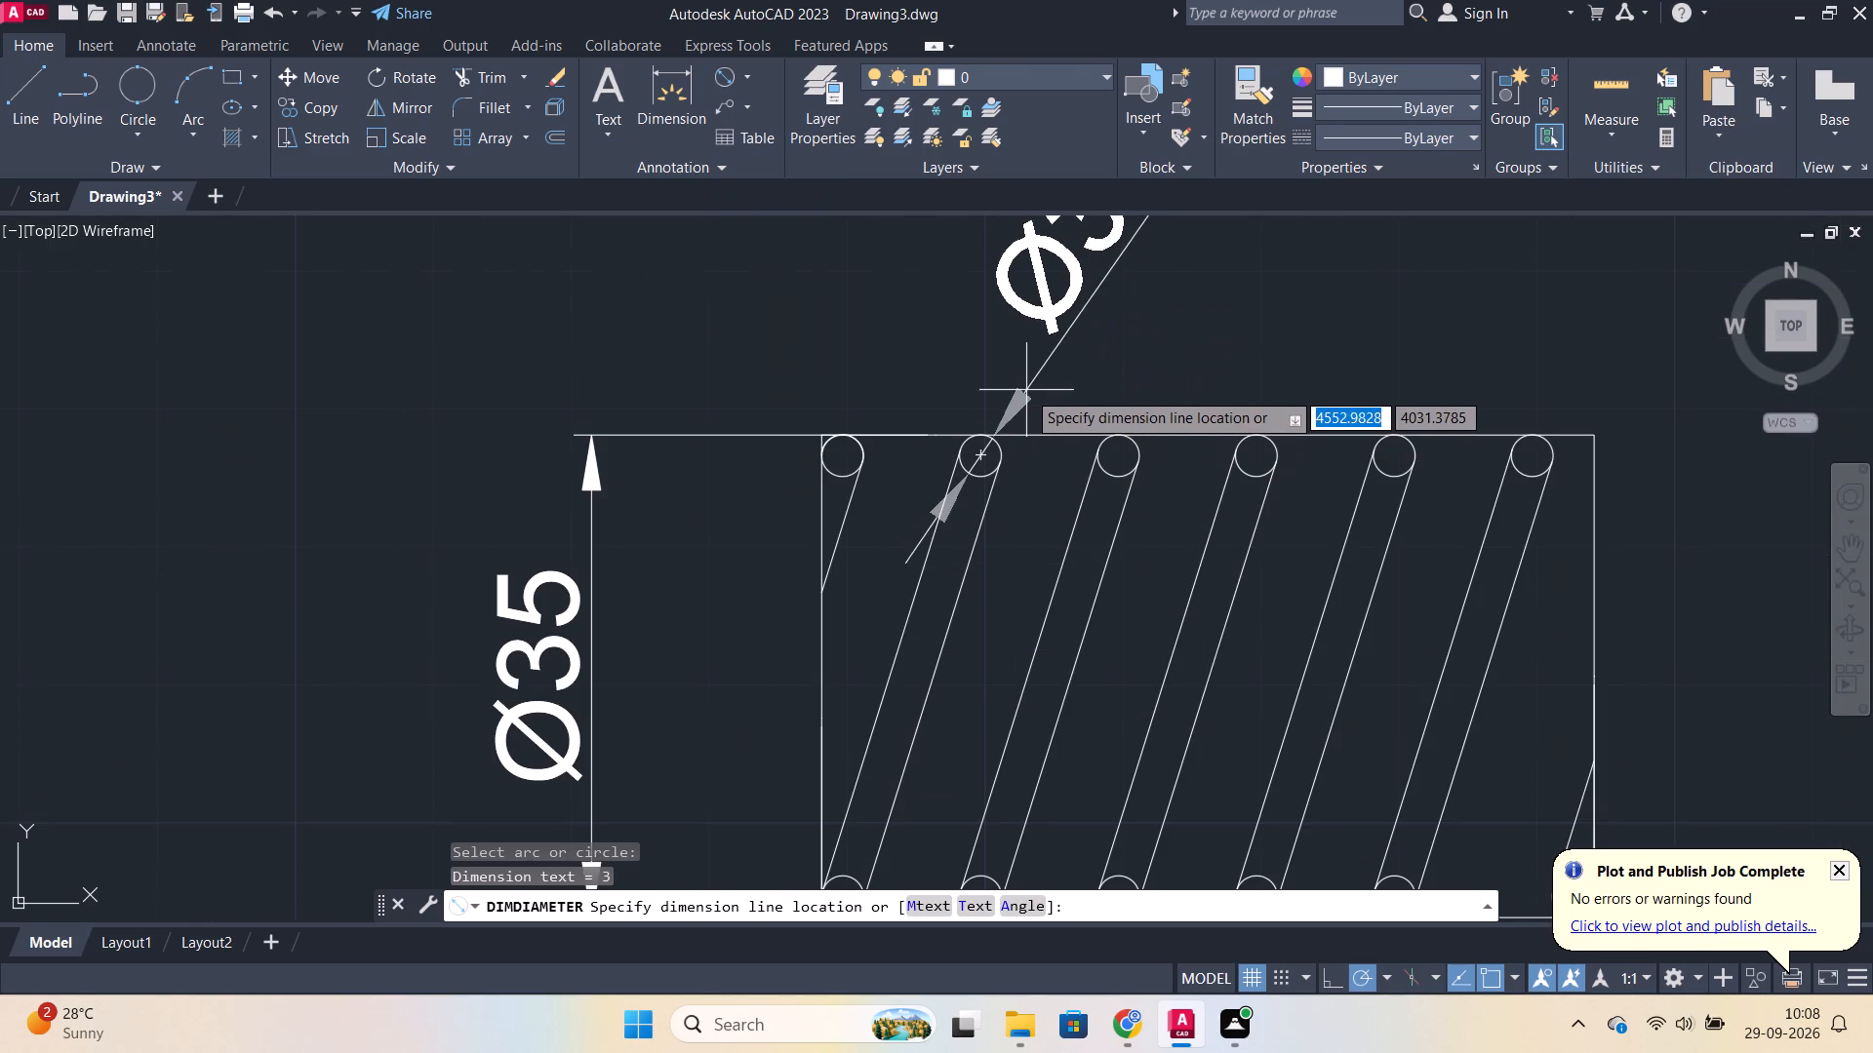
pyautogui.click(1028, 390)
# Copy the valve's number 3 balloon and VALVE title, and paste the copy below the spring's length dimension.
pyautogui.scroll(-2, 1232, 379)
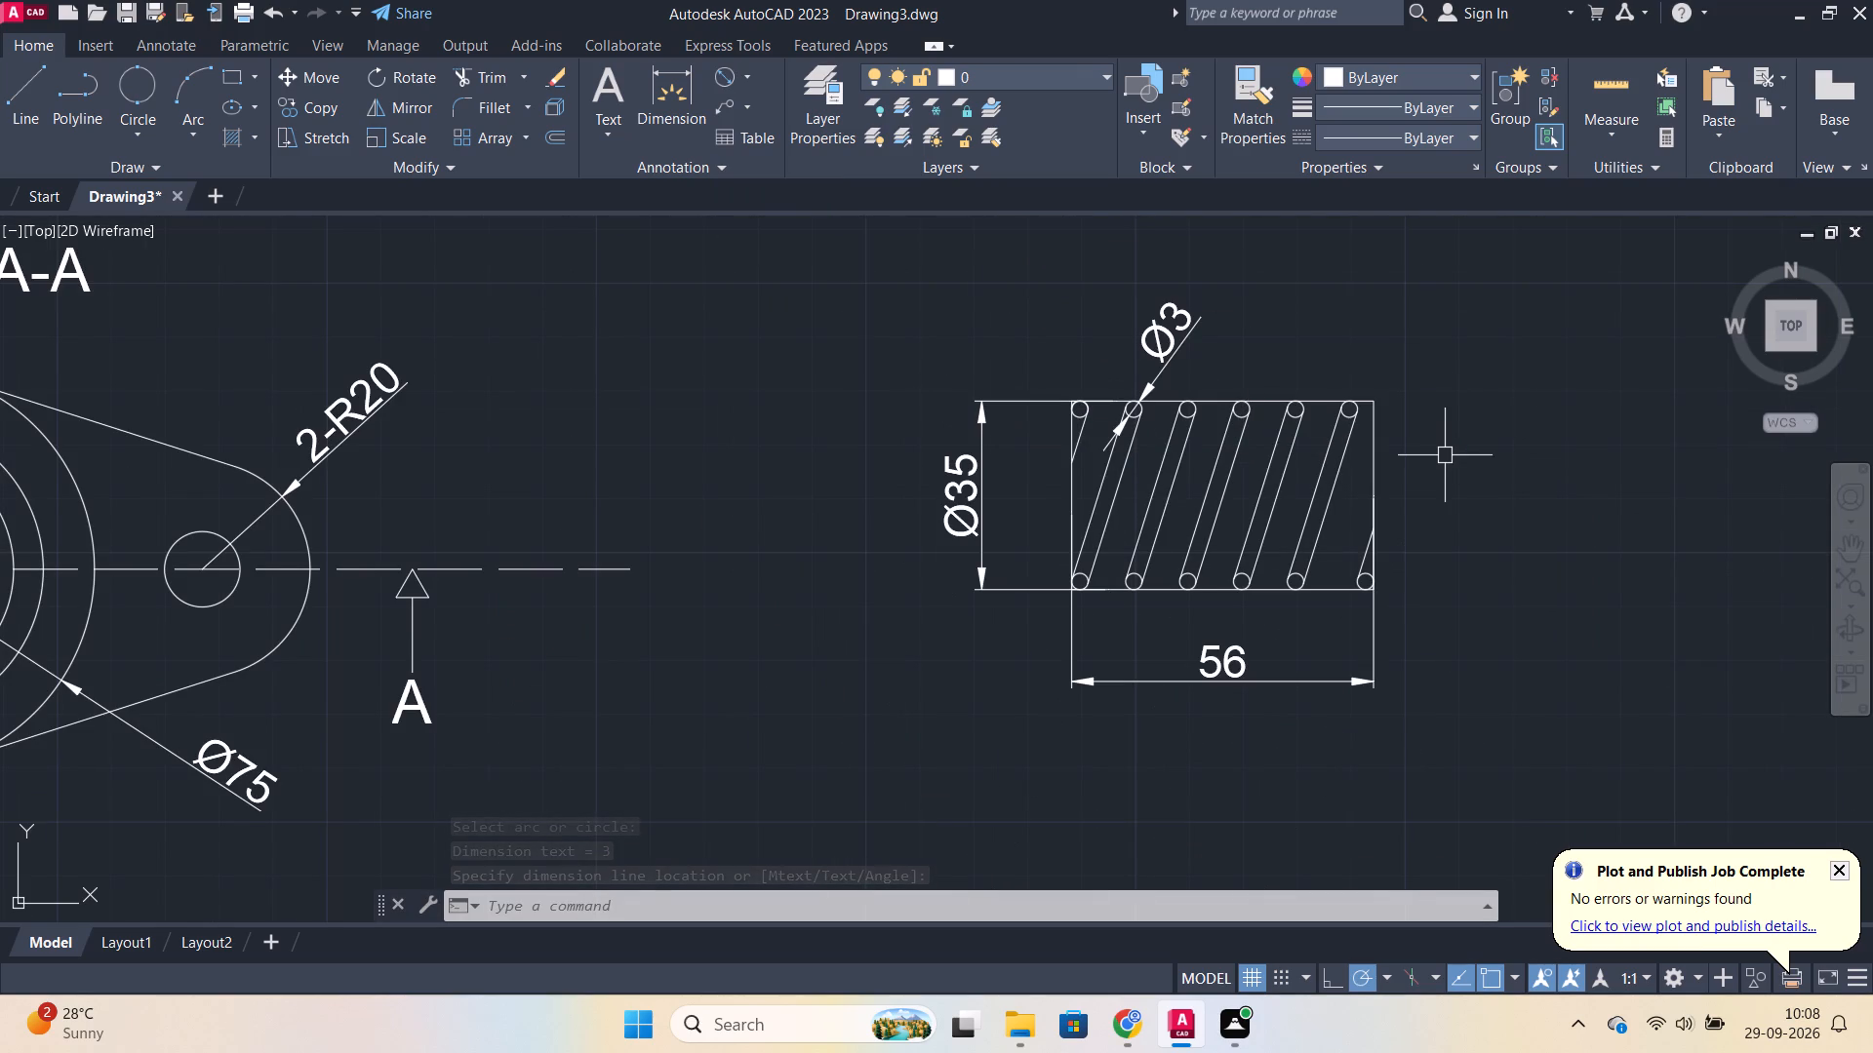
pyautogui.scroll(-1, 1445, 455)
pyautogui.click(1118, 269)
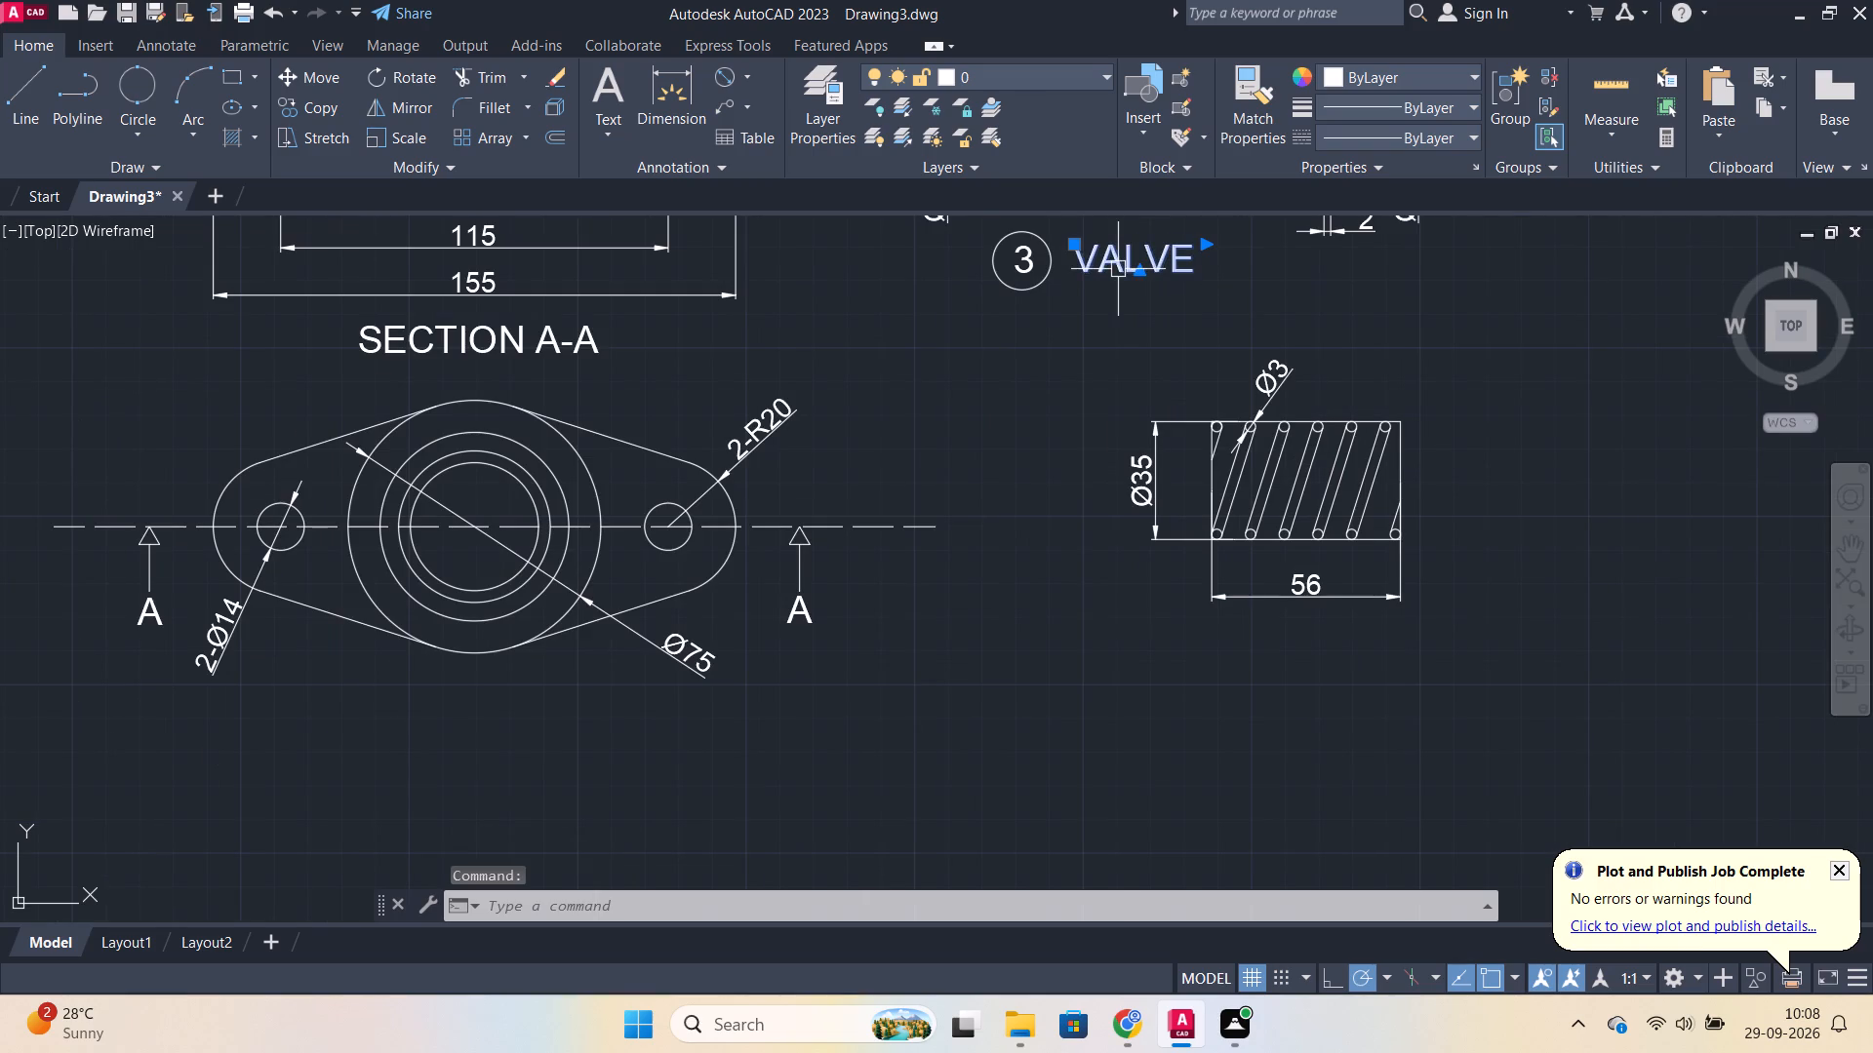
pyautogui.click(1009, 325)
pyautogui.click(1163, 234)
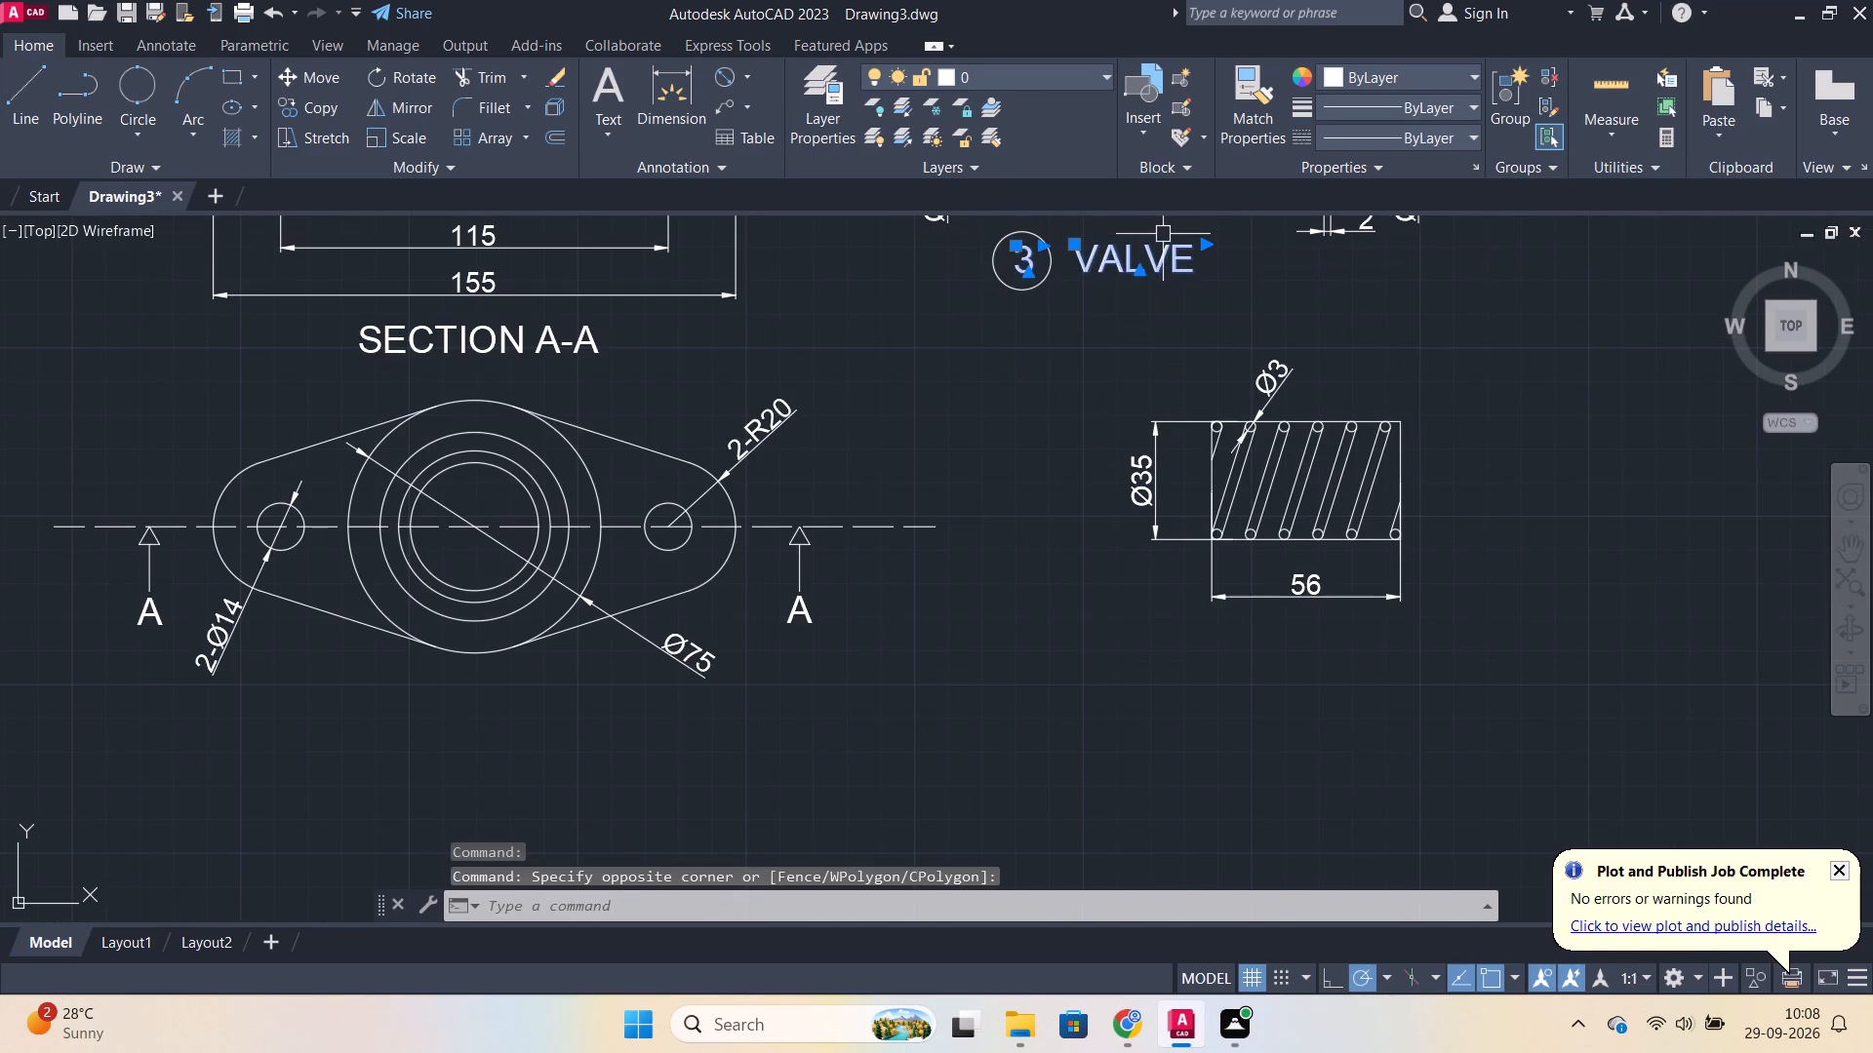
pyautogui.press('Escape')
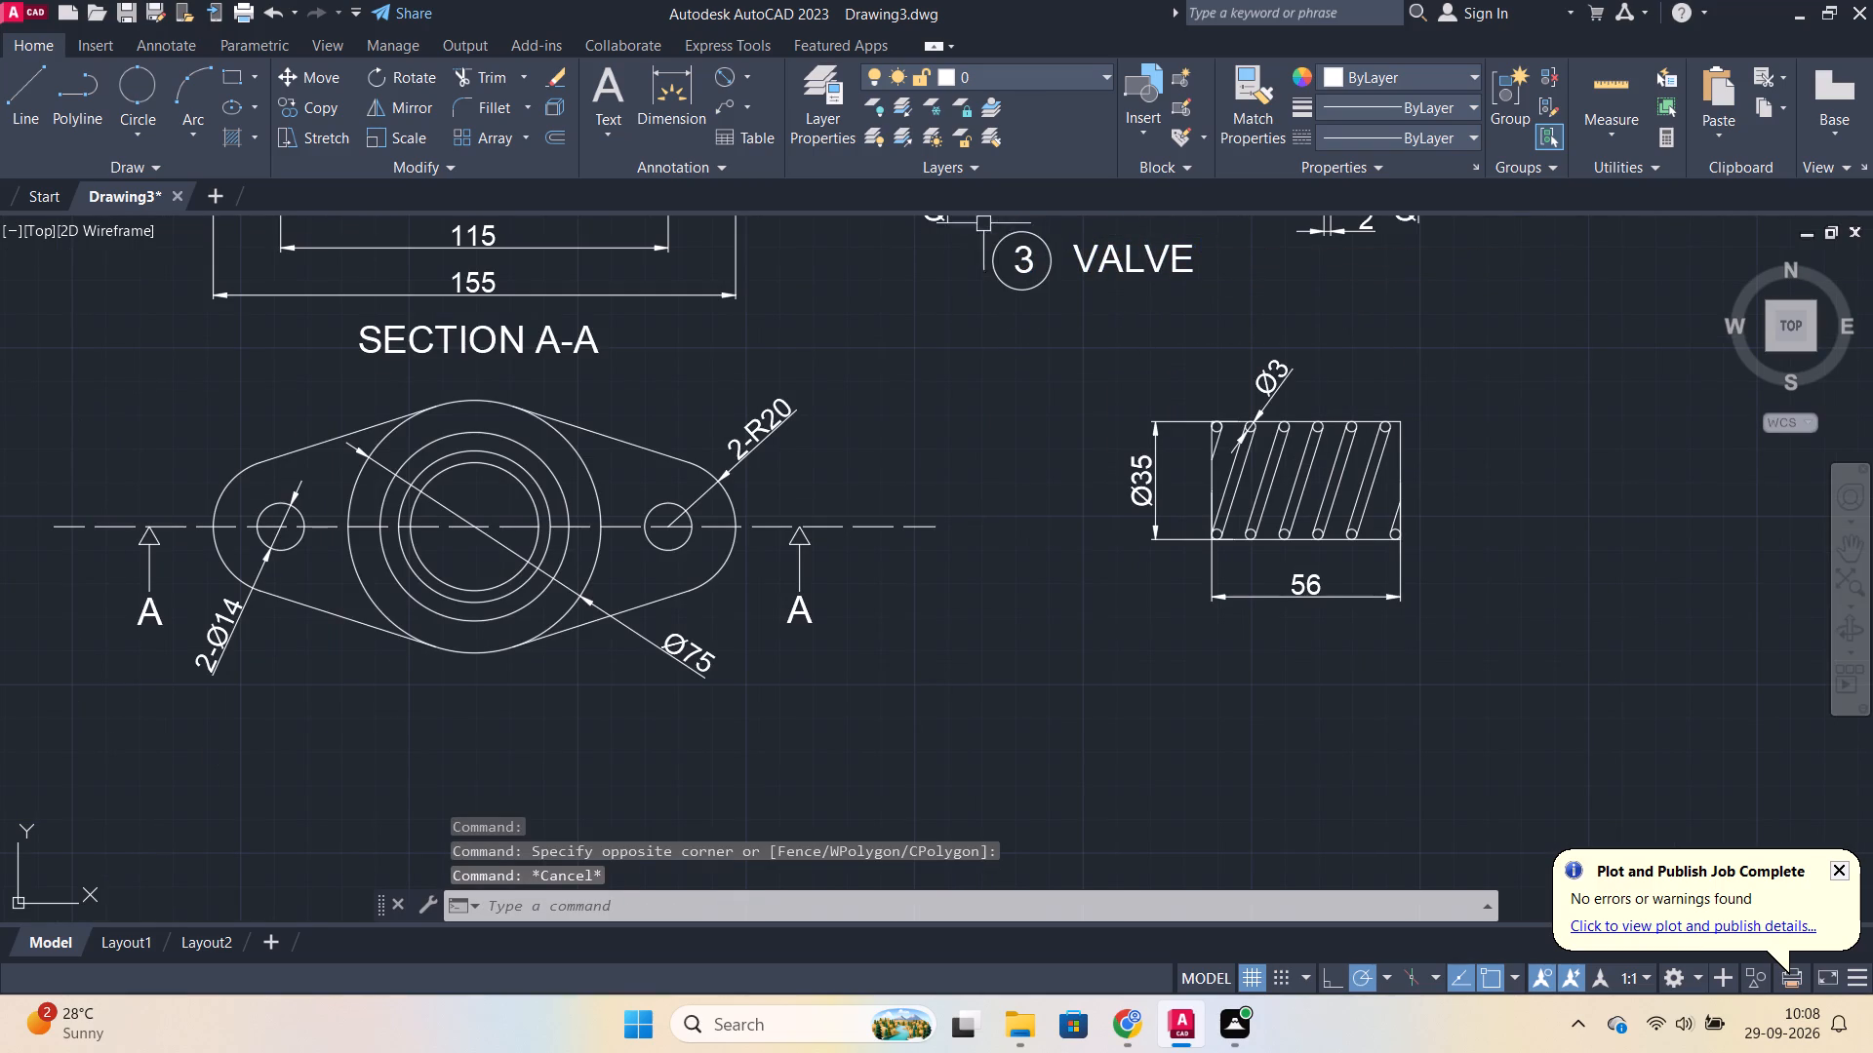
pyautogui.click(980, 216)
pyautogui.click(1237, 304)
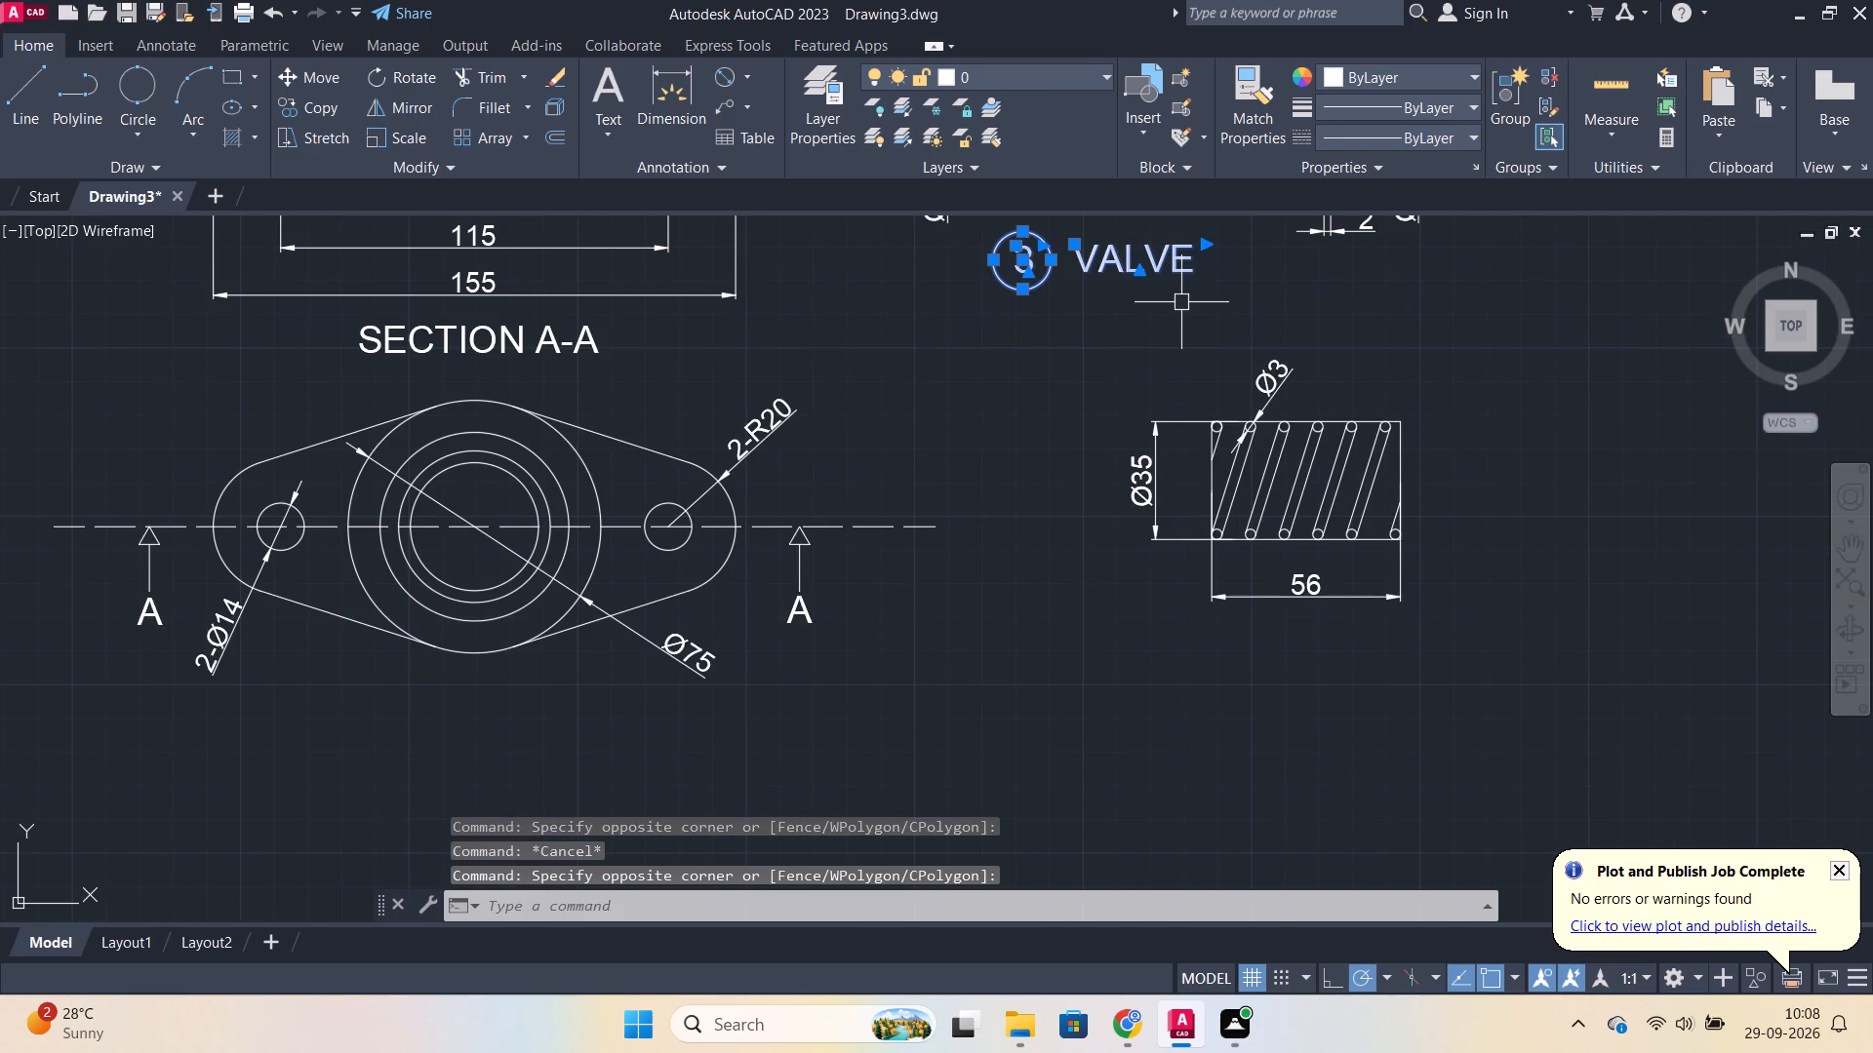
pyautogui.hotkey('ctrl', 'c')
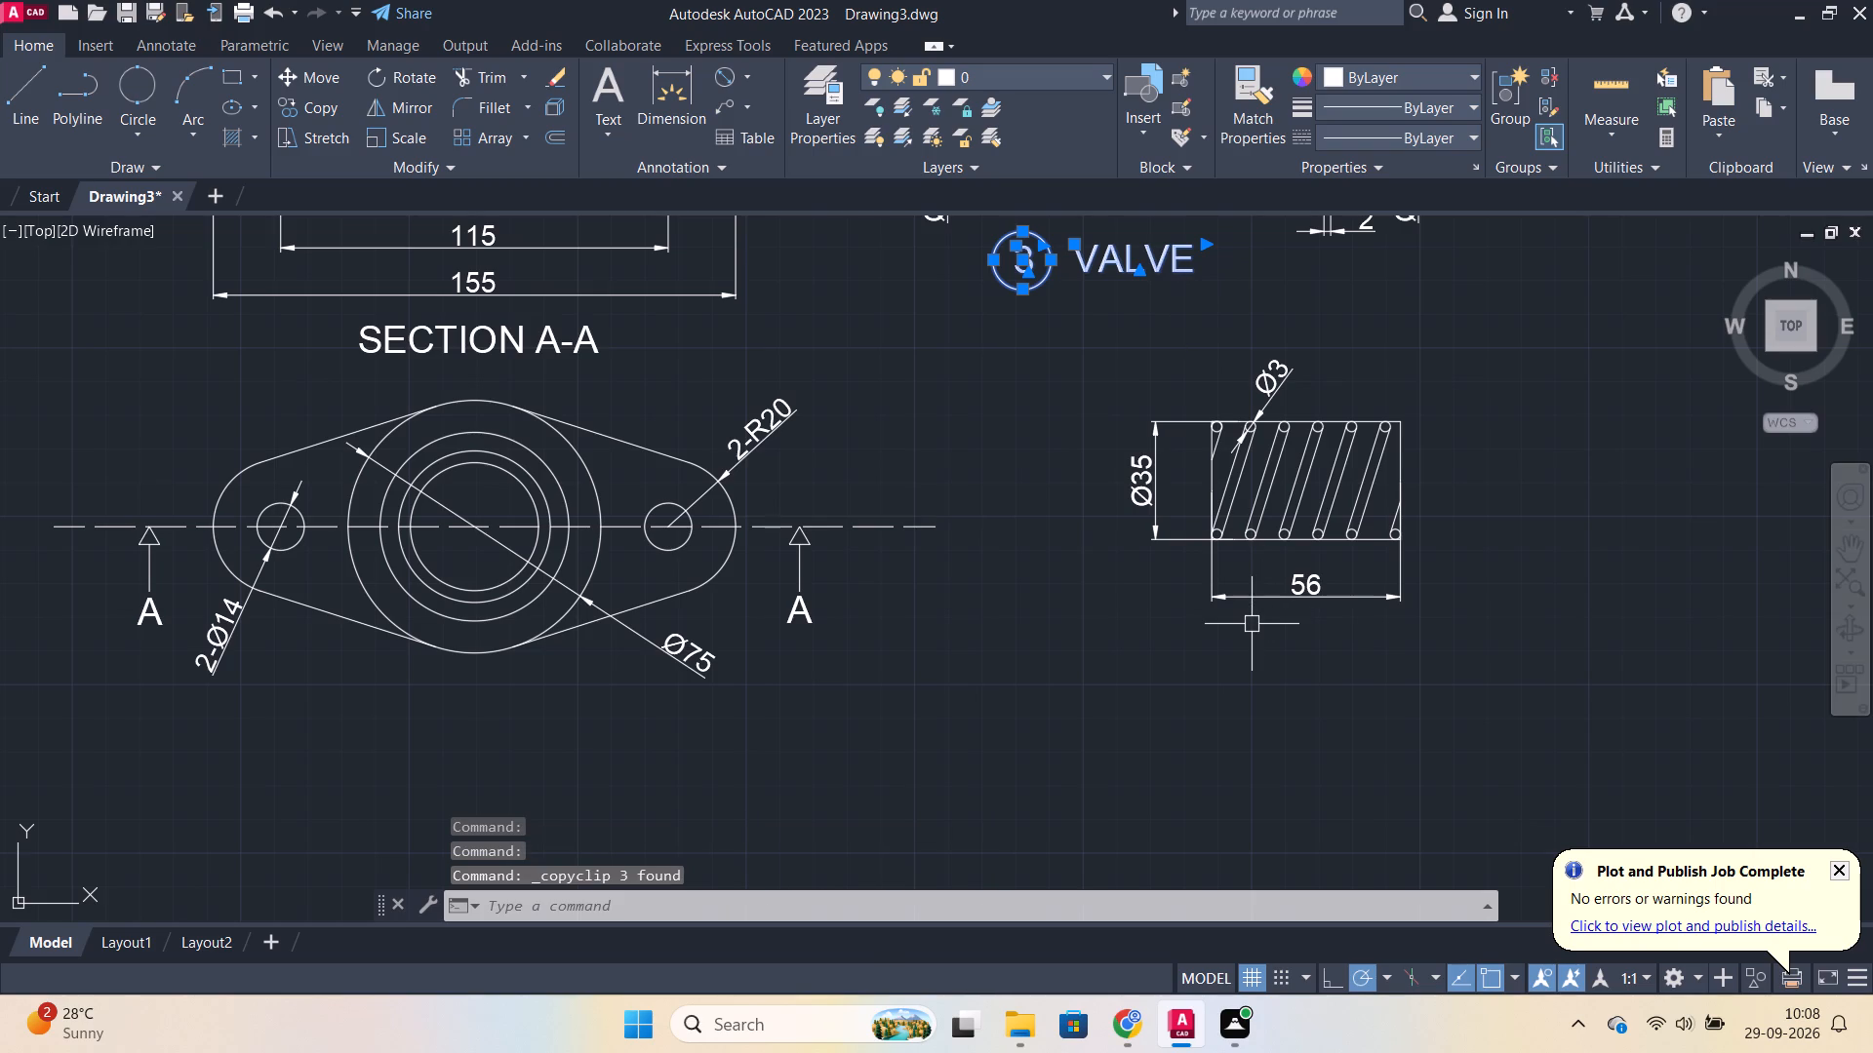
pyautogui.hotkey('ctrl', 'v')
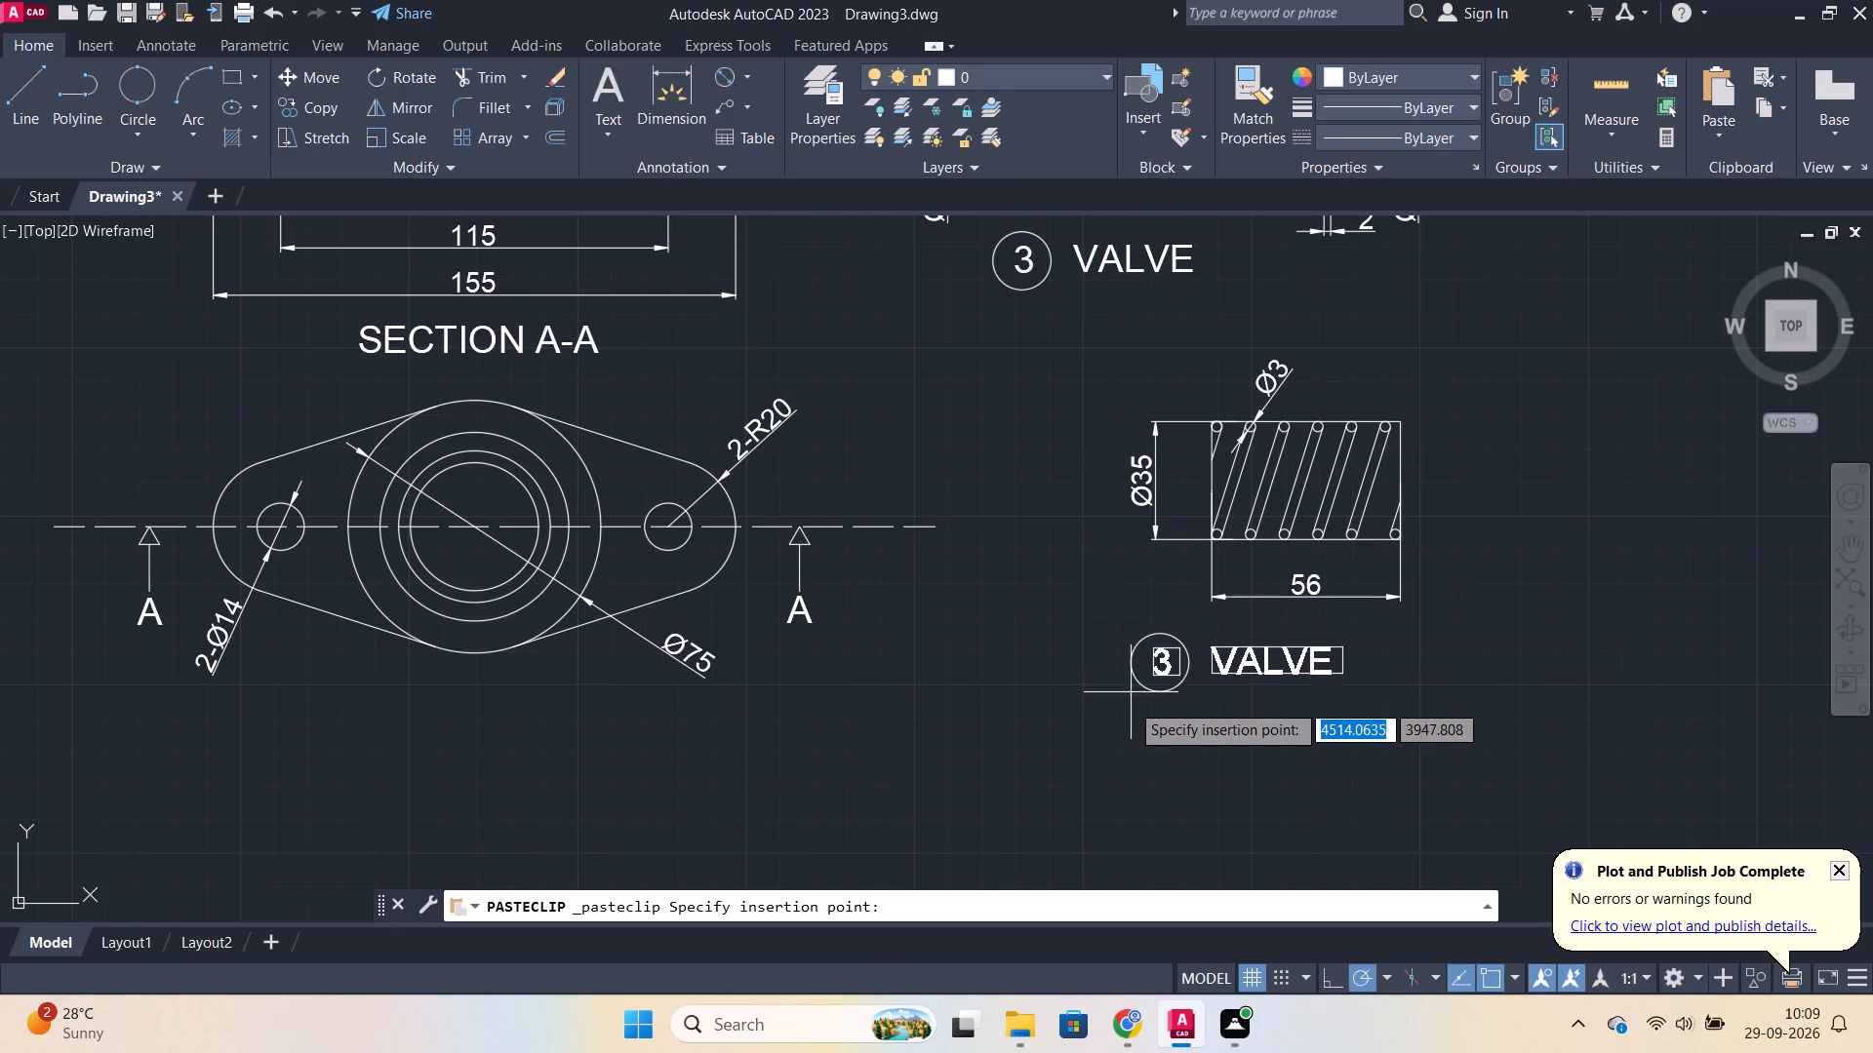
pyautogui.click(1134, 673)
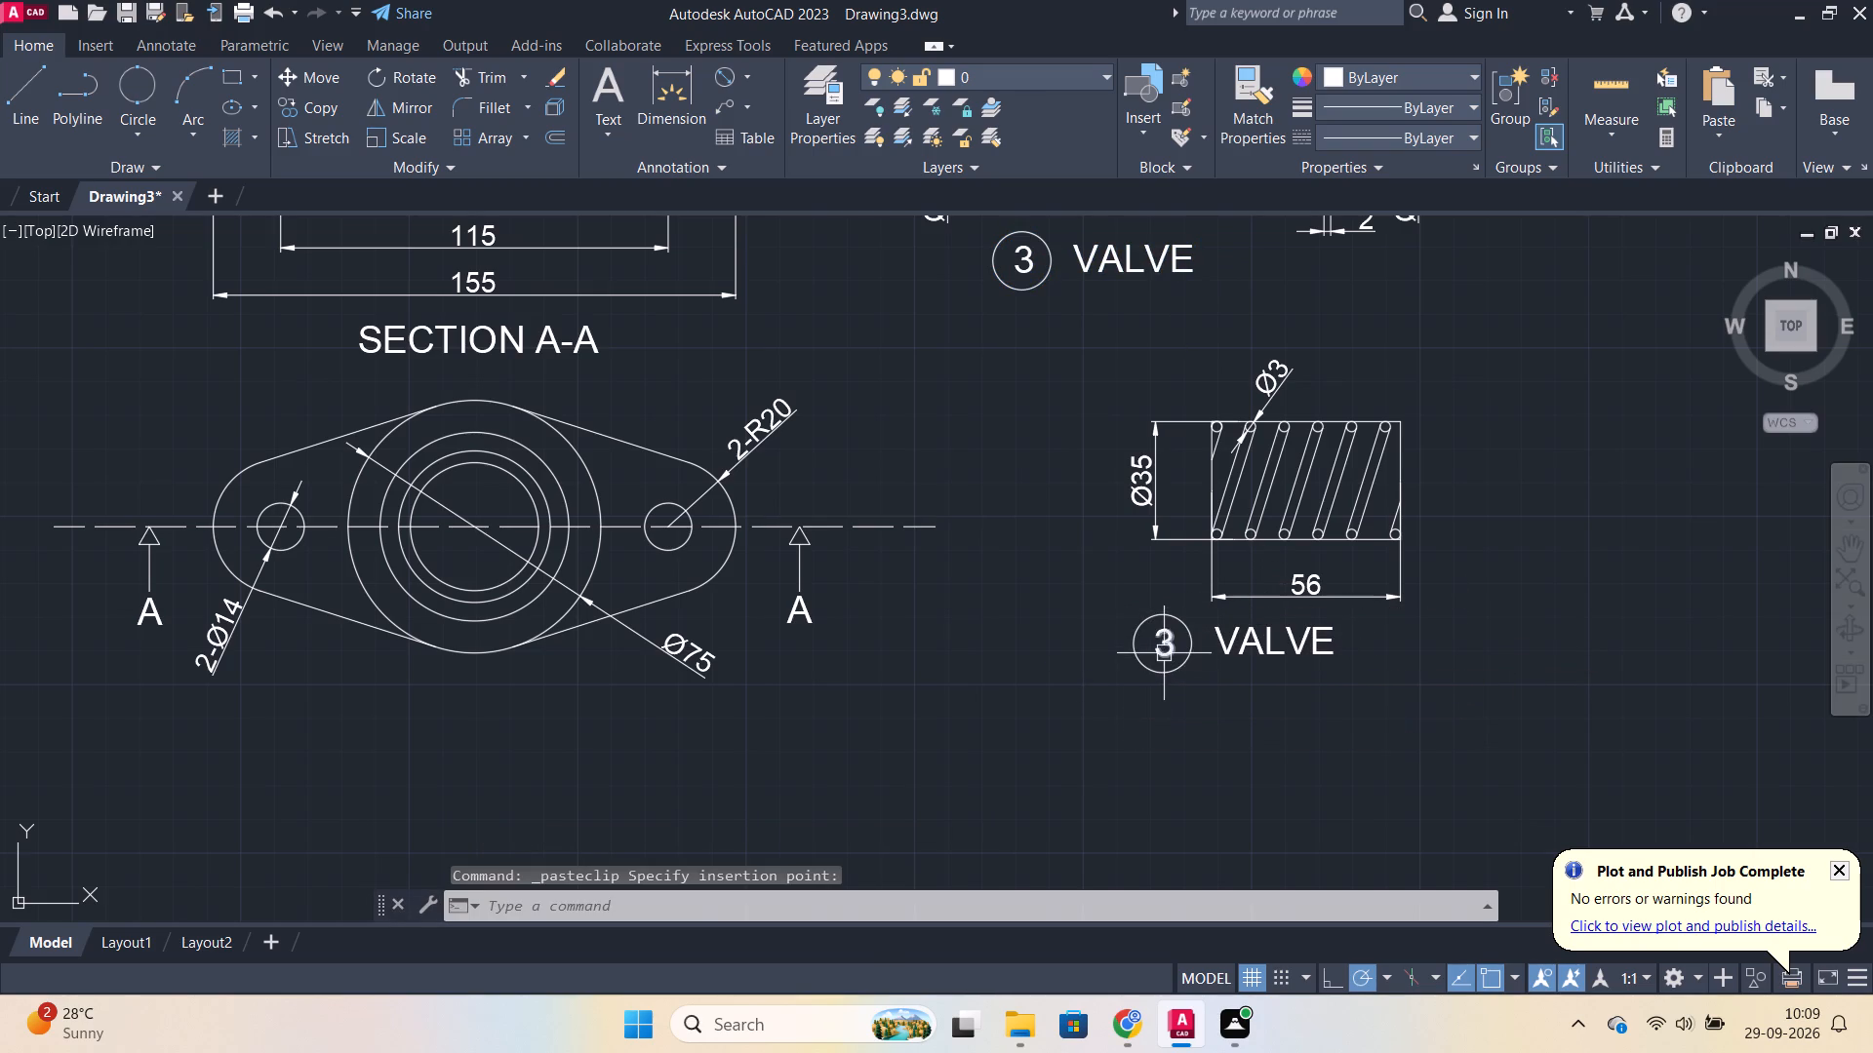
# Change the number in the spring's balloon to 4.
pyautogui.doubleClick(1164, 652)
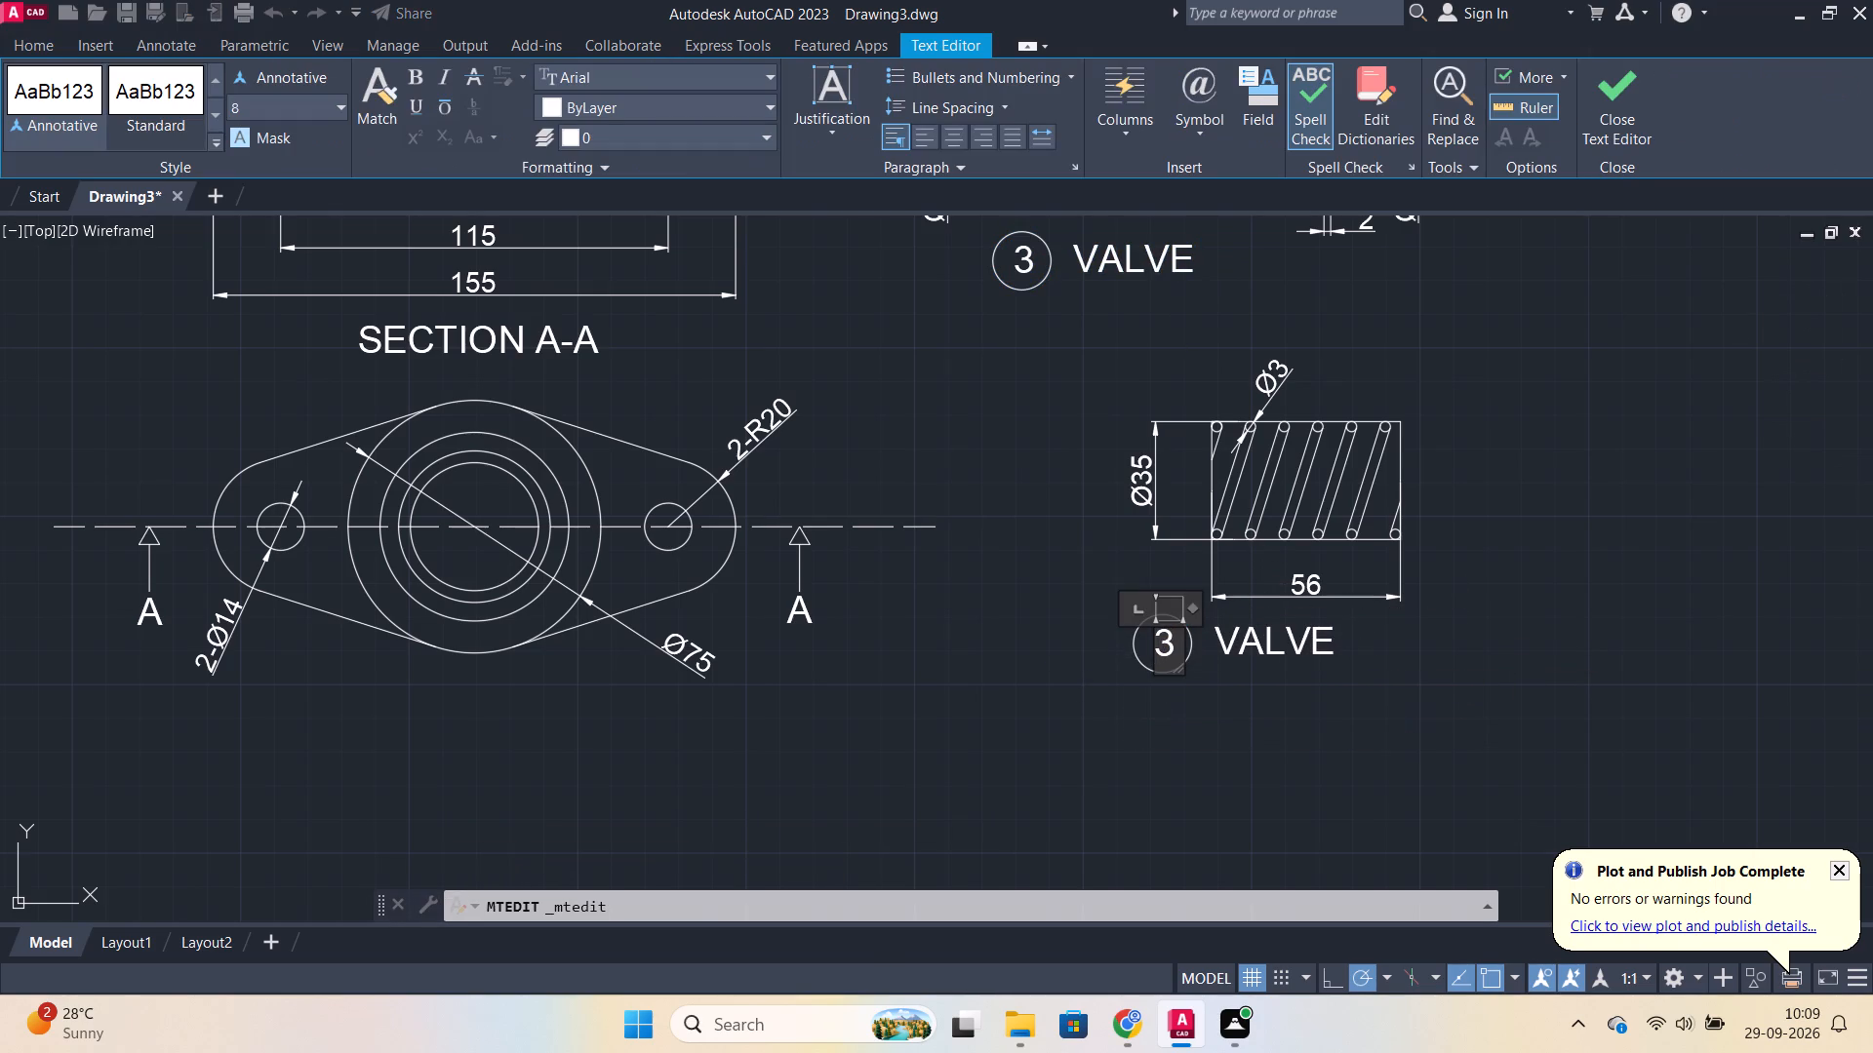
pyautogui.press('Right')
pyautogui.press('BackSpace')
pyautogui.press('4')
pyautogui.click(1596, 108)
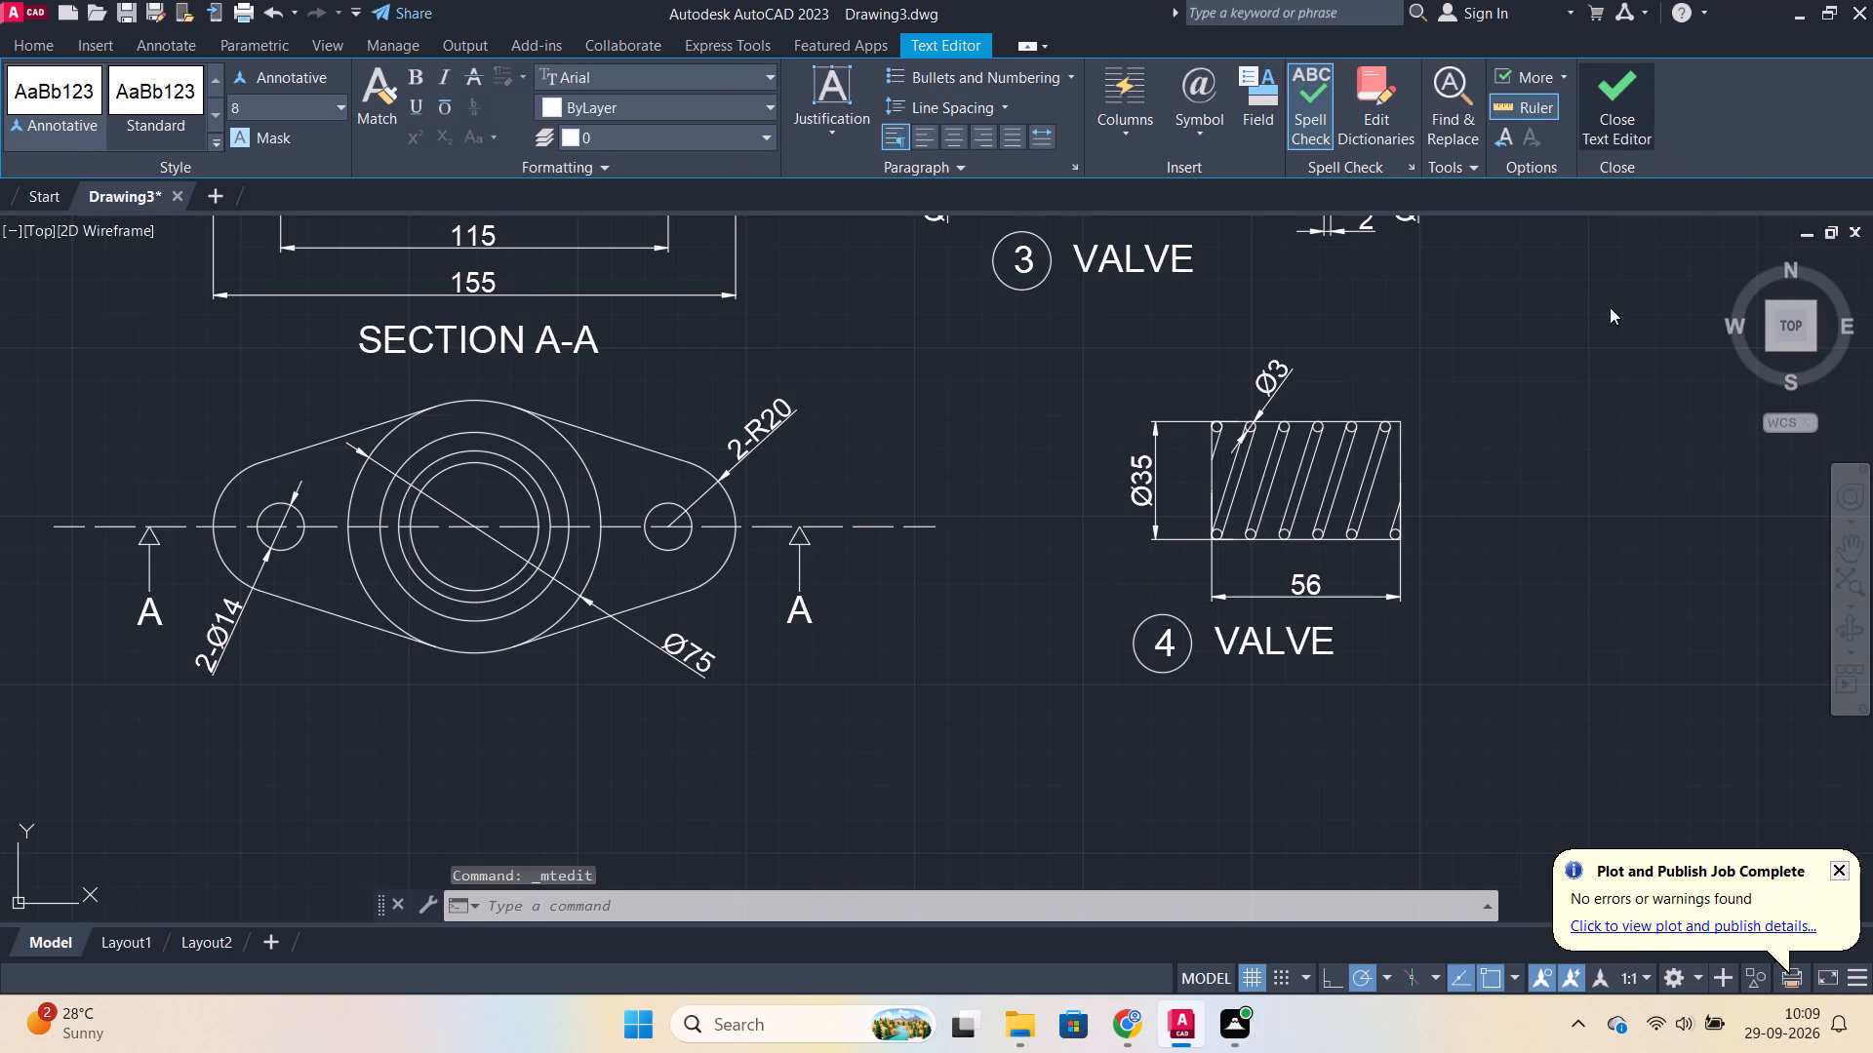
# Look over the four part drawings, checking their views, dimensions, balloons and titles, then examine the valve nut section closely.
pyautogui.scroll(-2, 1464, 519)
pyautogui.scroll(1, 1456, 472)
pyautogui.moveTo(1517, 431); pyautogui.dragTo(1450, 613, button='middle')
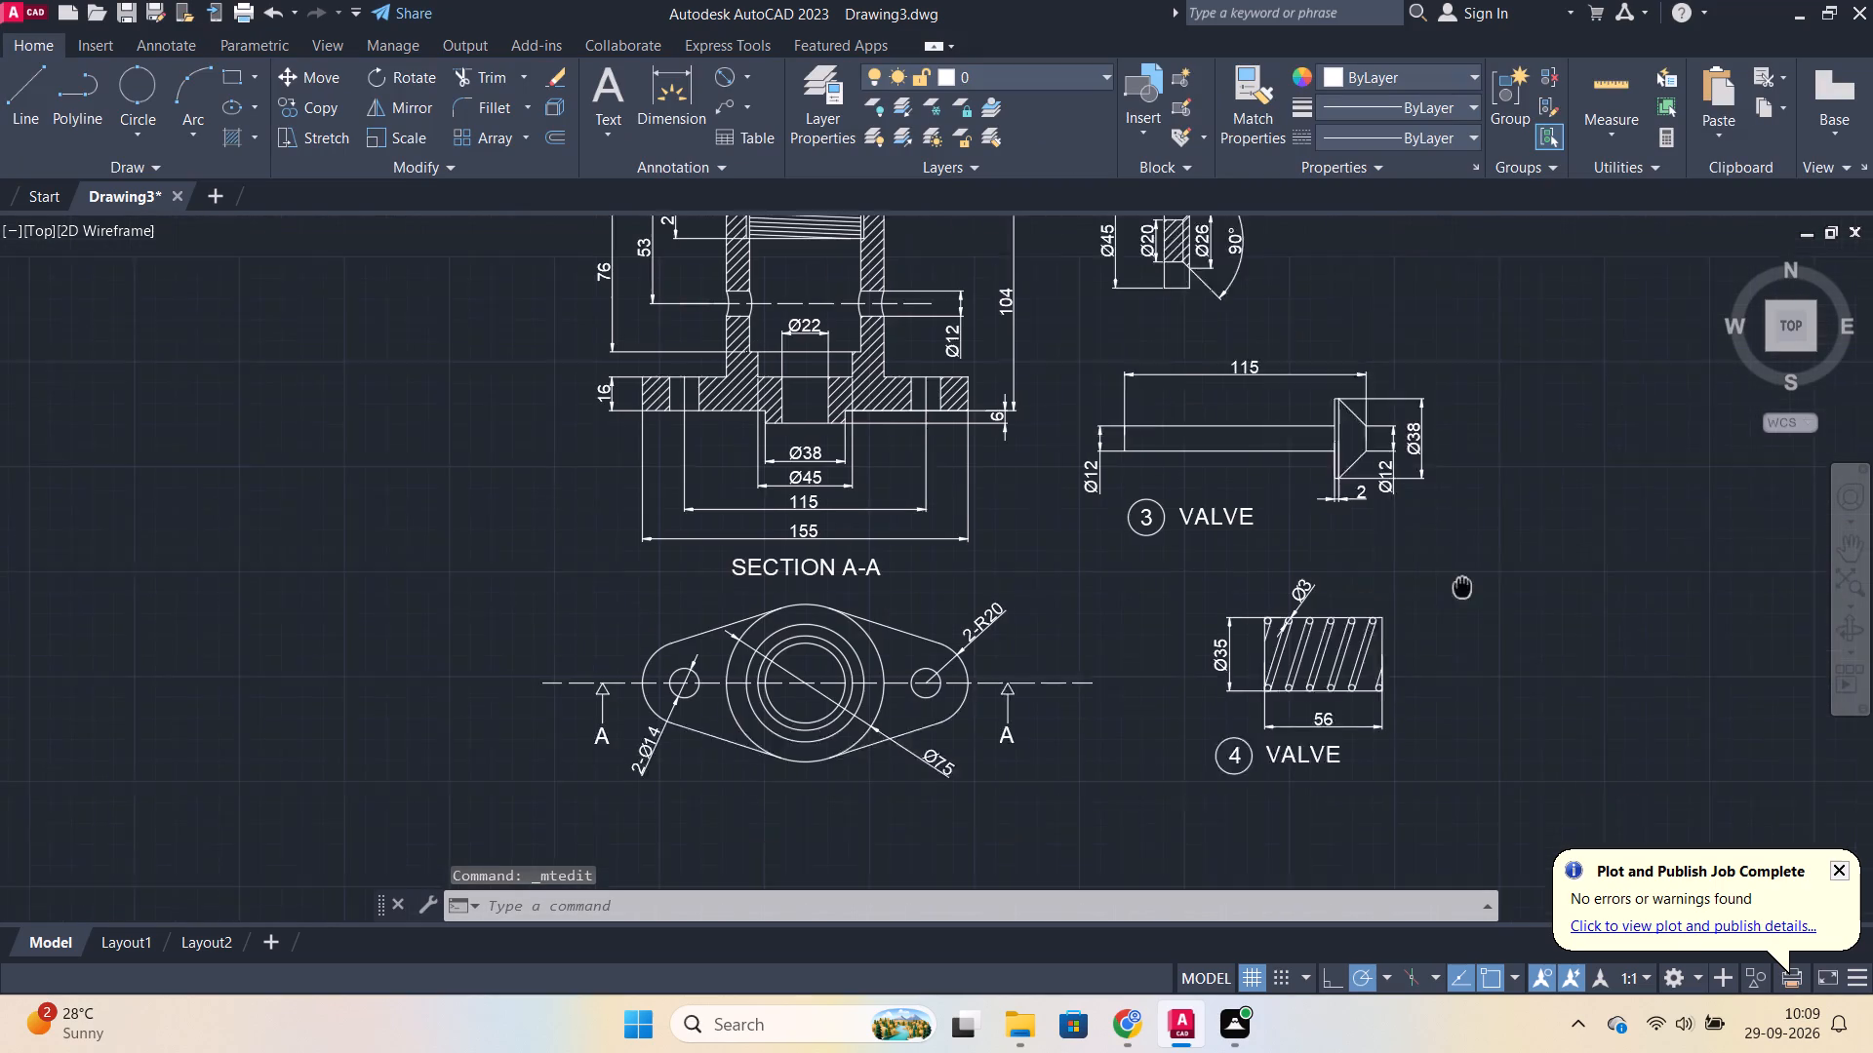
pyautogui.moveTo(1450, 613); pyautogui.dragTo(1443, 640, button='middle')
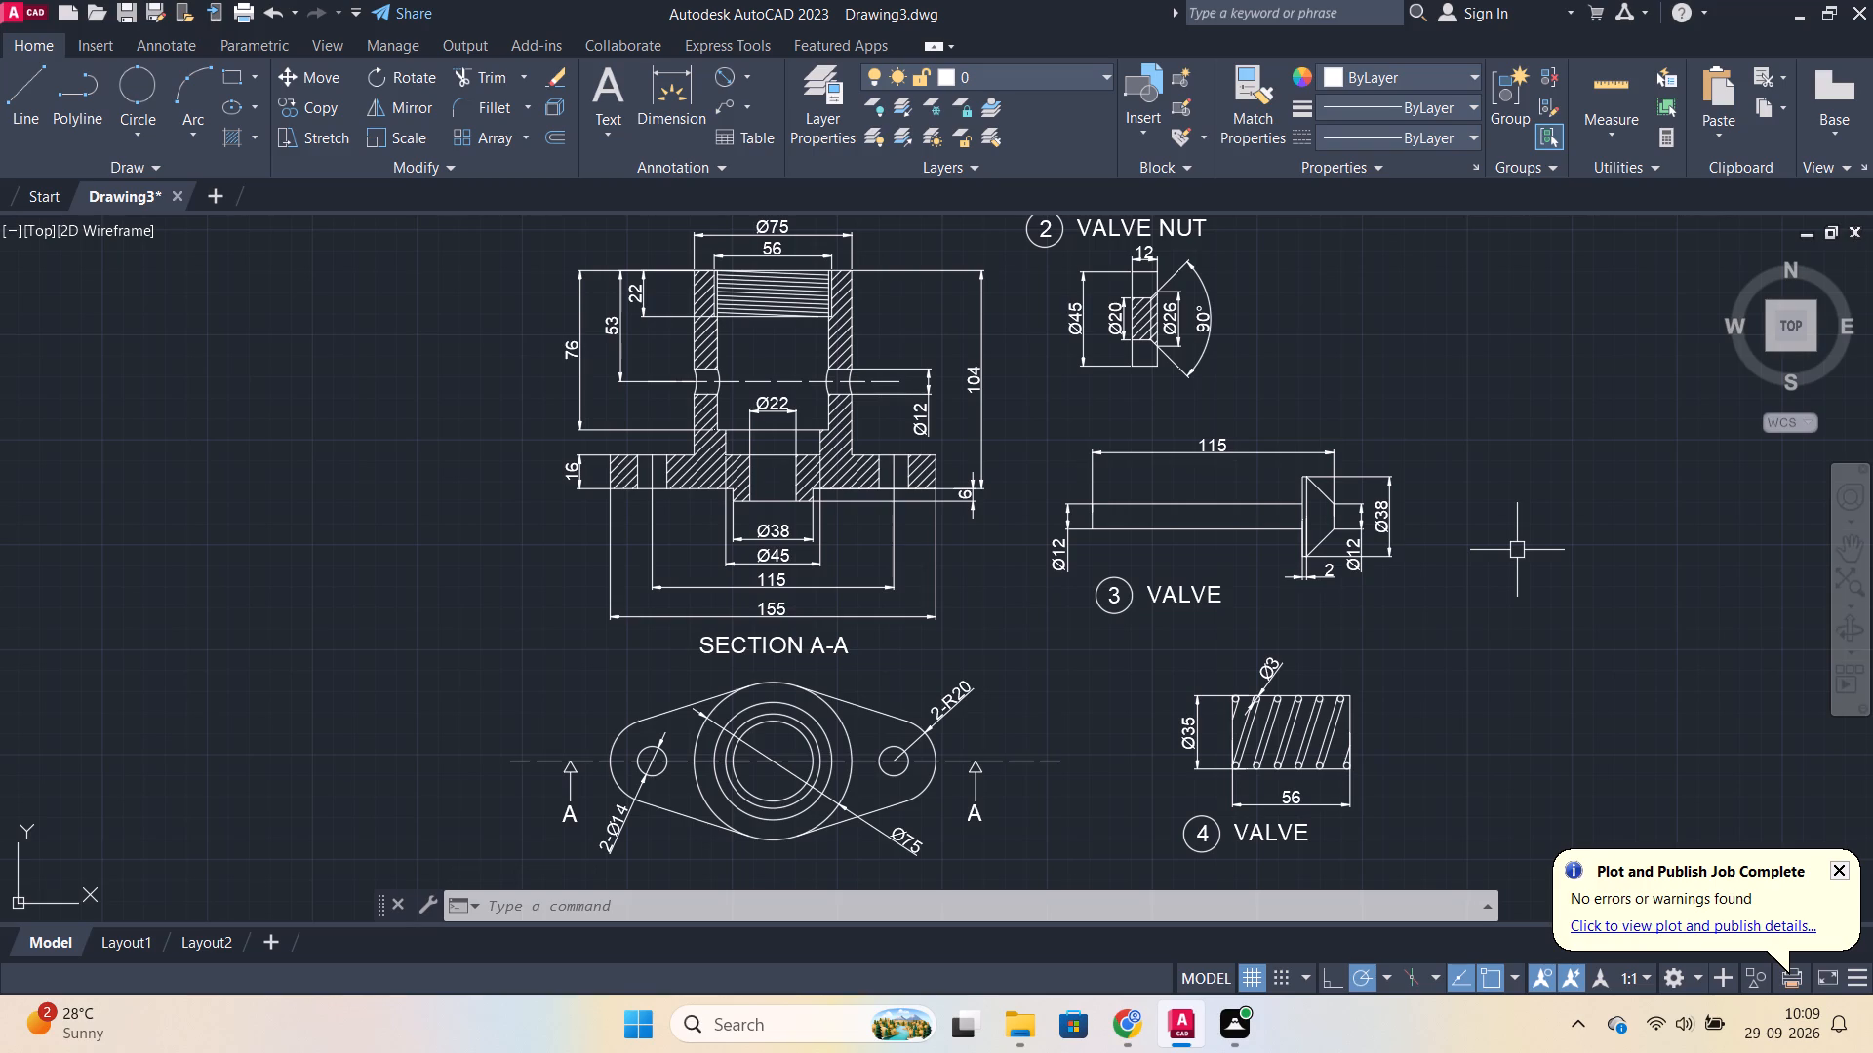
pyautogui.scroll(-1, 1516, 561)
pyautogui.moveTo(1422, 536); pyautogui.dragTo(1400, 520, button='middle')
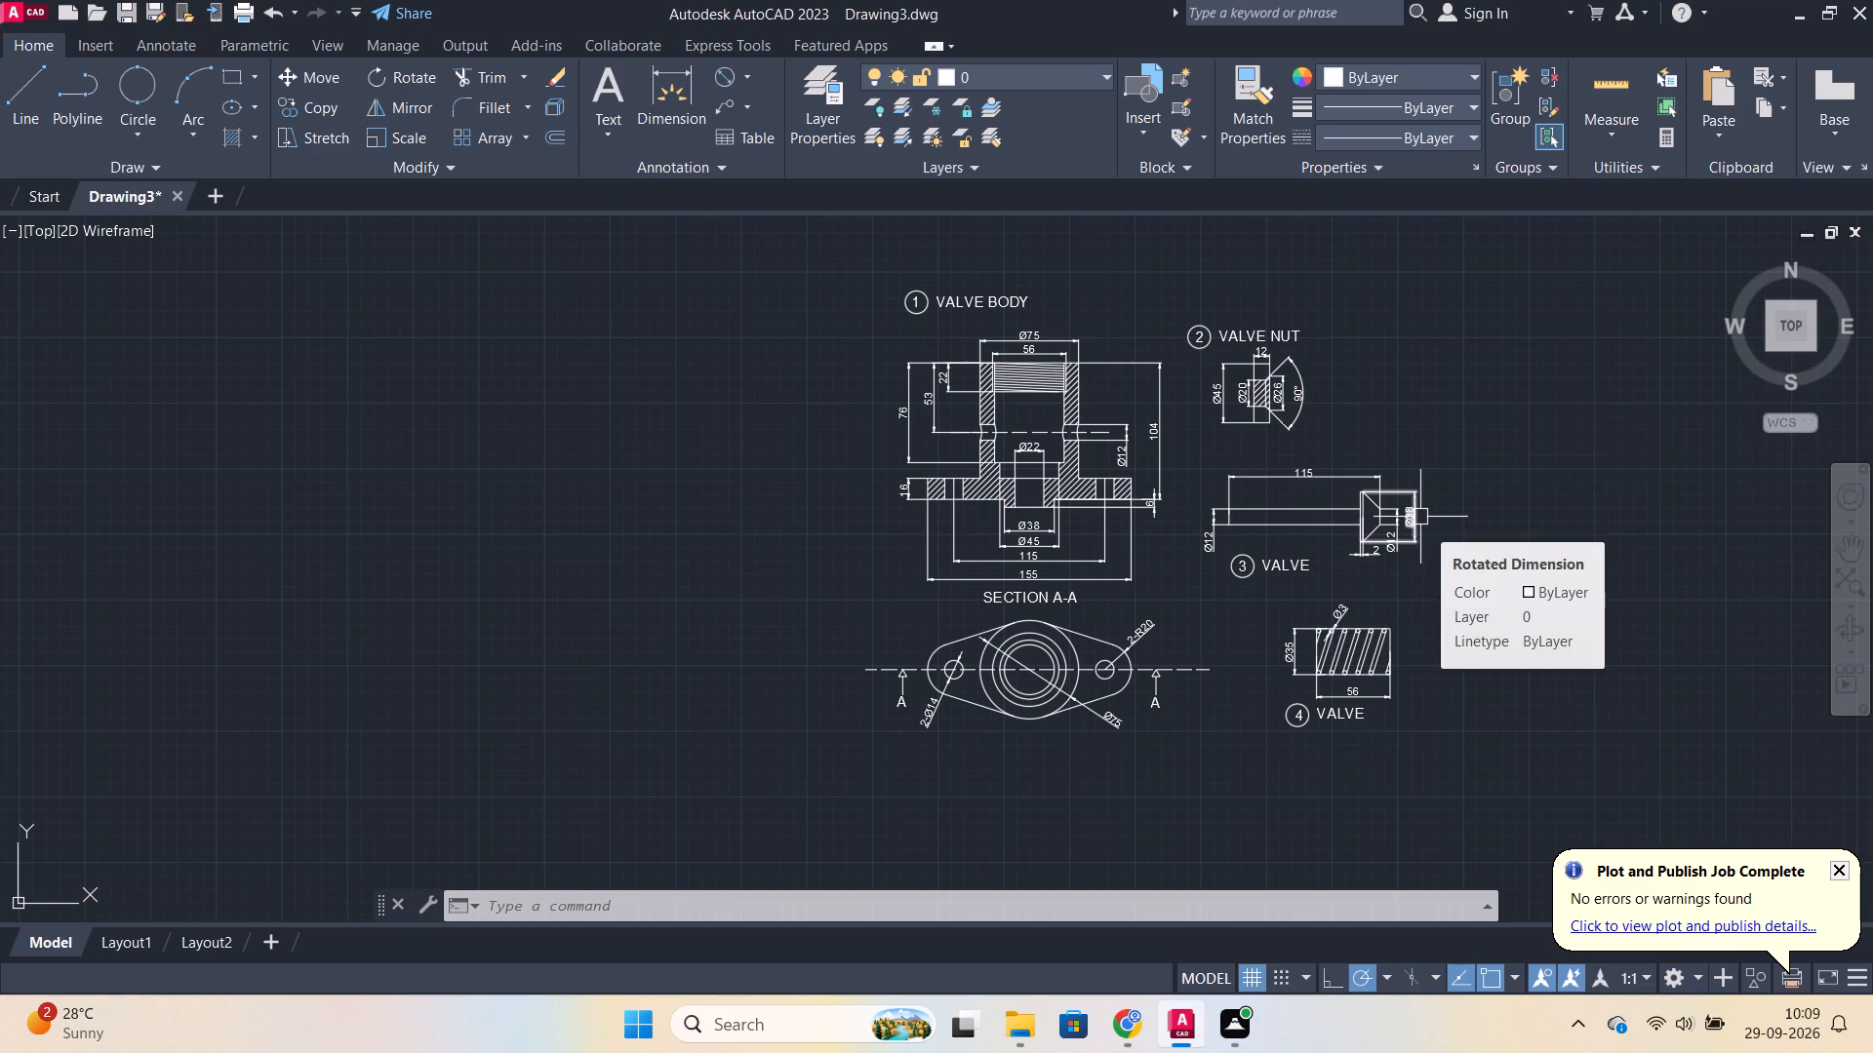
pyautogui.scroll(1, 1387, 465)
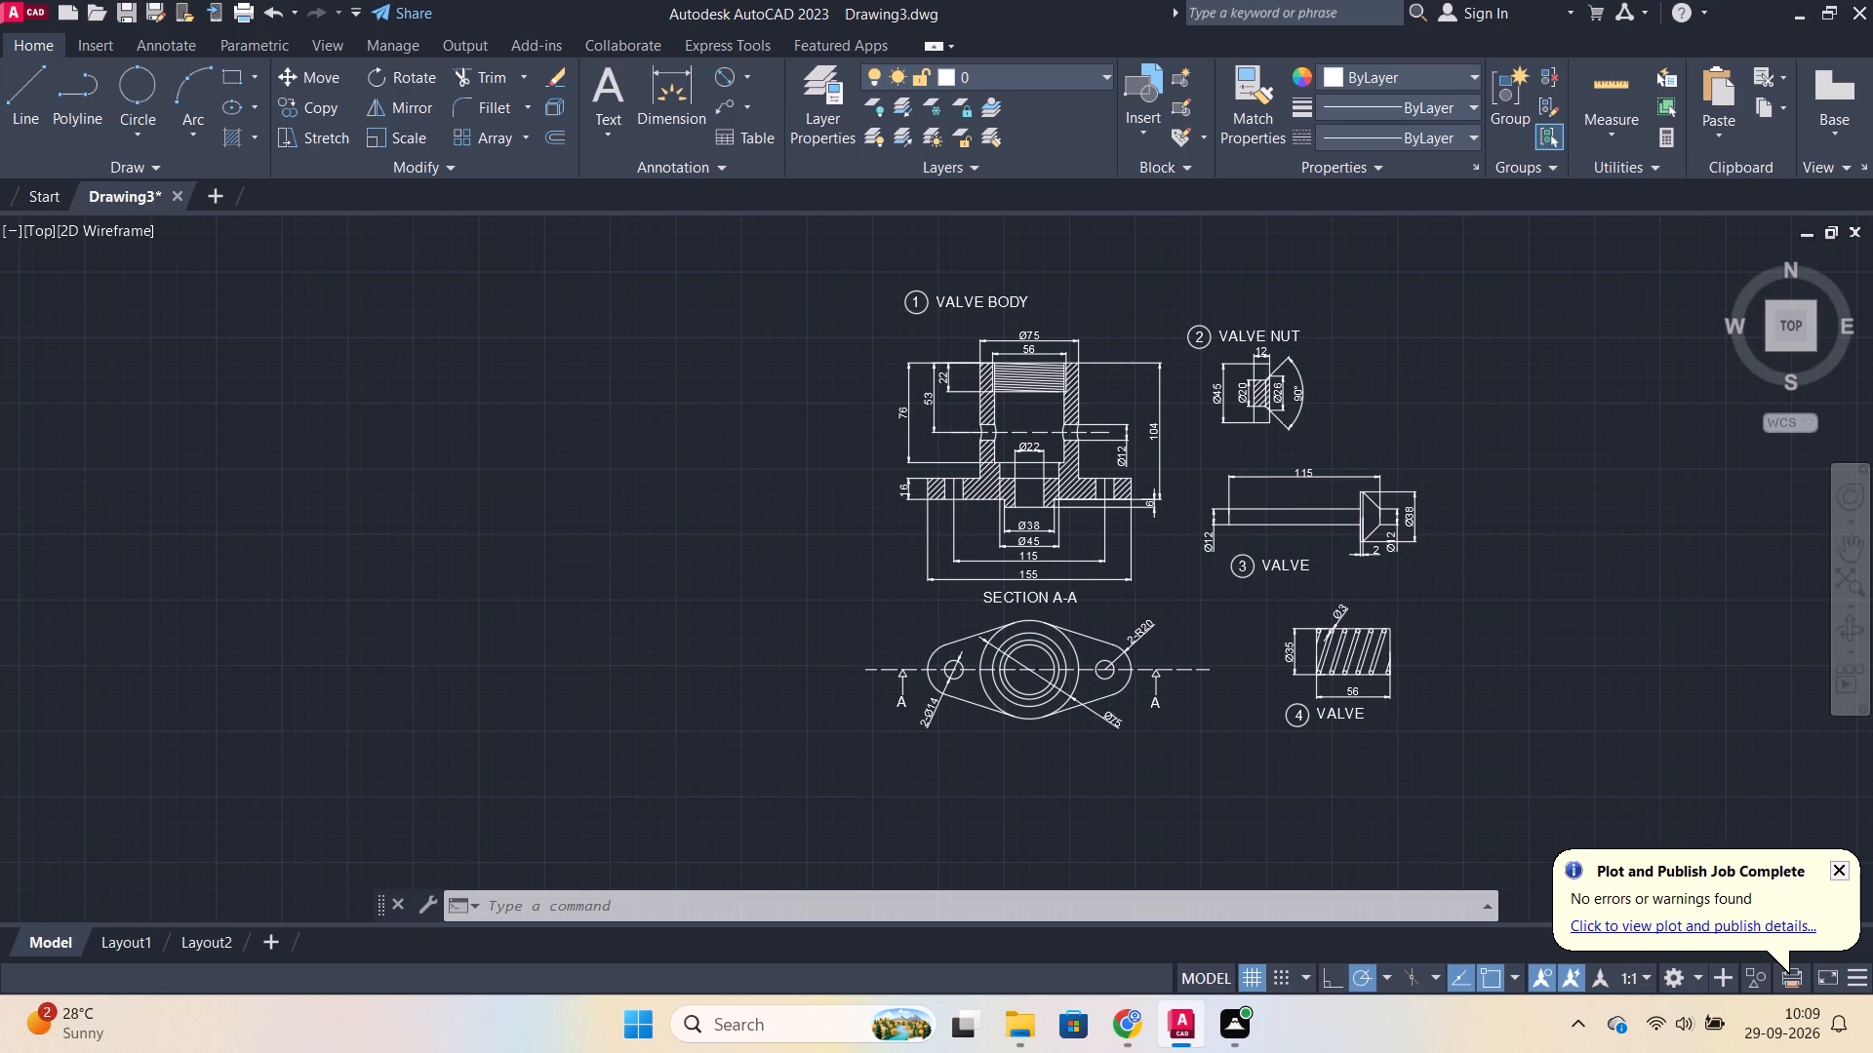
pyautogui.moveTo(1497, 392); pyautogui.dragTo(1384, 463, button='middle')
pyautogui.scroll(-1, 1388, 465)
pyautogui.moveTo(1407, 479); pyautogui.dragTo(1352, 474, button='middle')
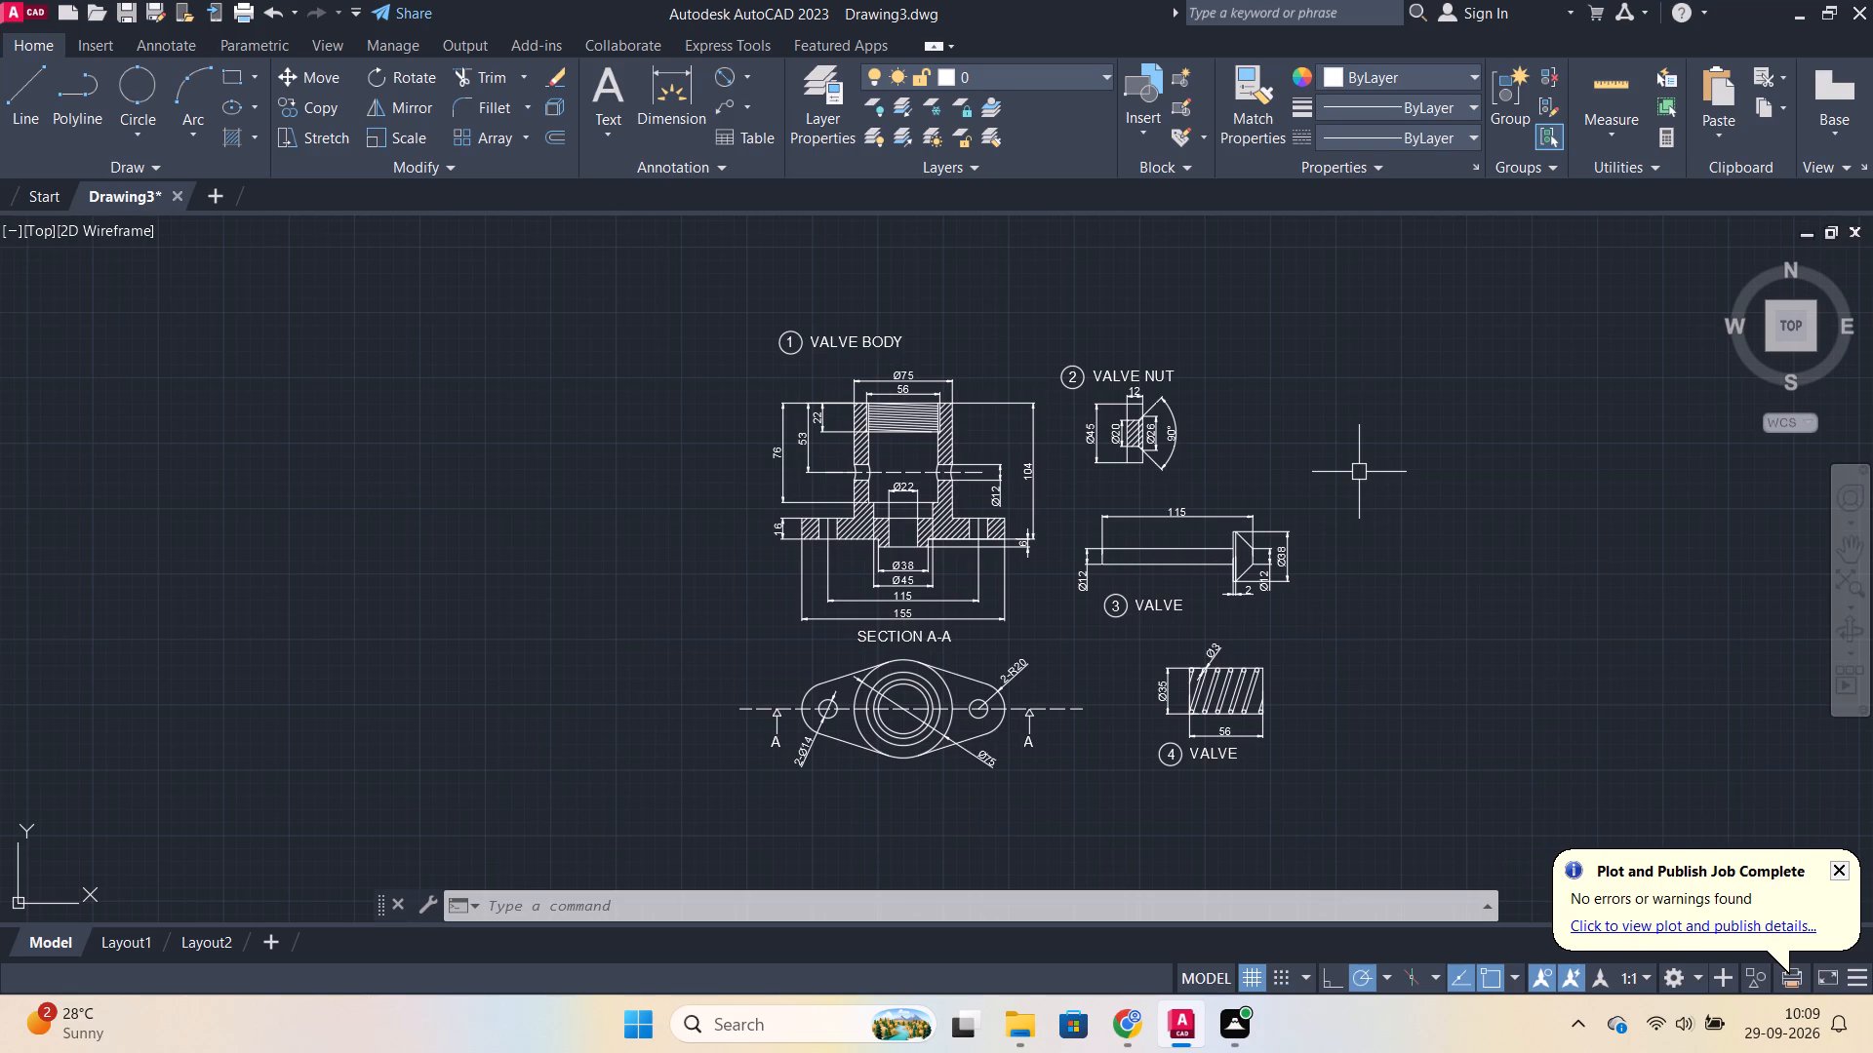
pyautogui.moveTo(1293, 453); pyautogui.dragTo(1108, 391, button='middle')
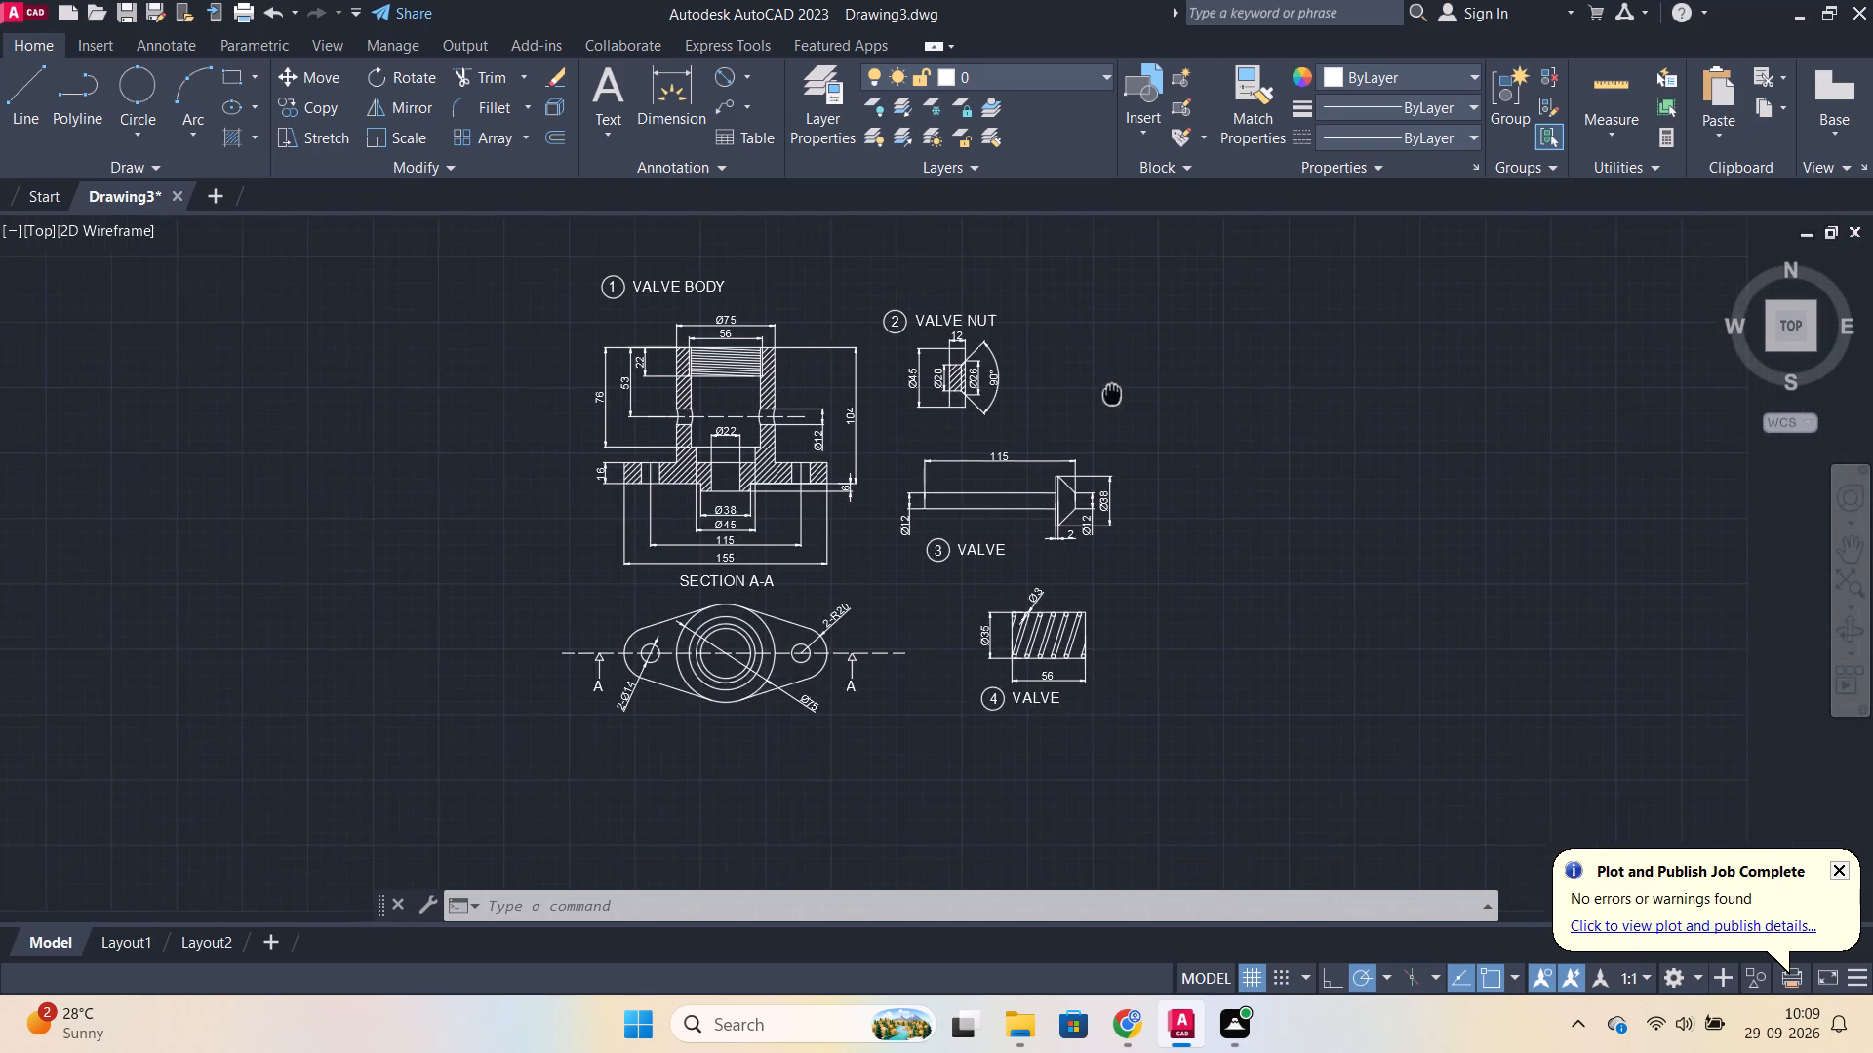
pyautogui.scroll(2, 1162, 372)
pyautogui.moveTo(920, 371); pyautogui.dragTo(996, 383, button='middle')
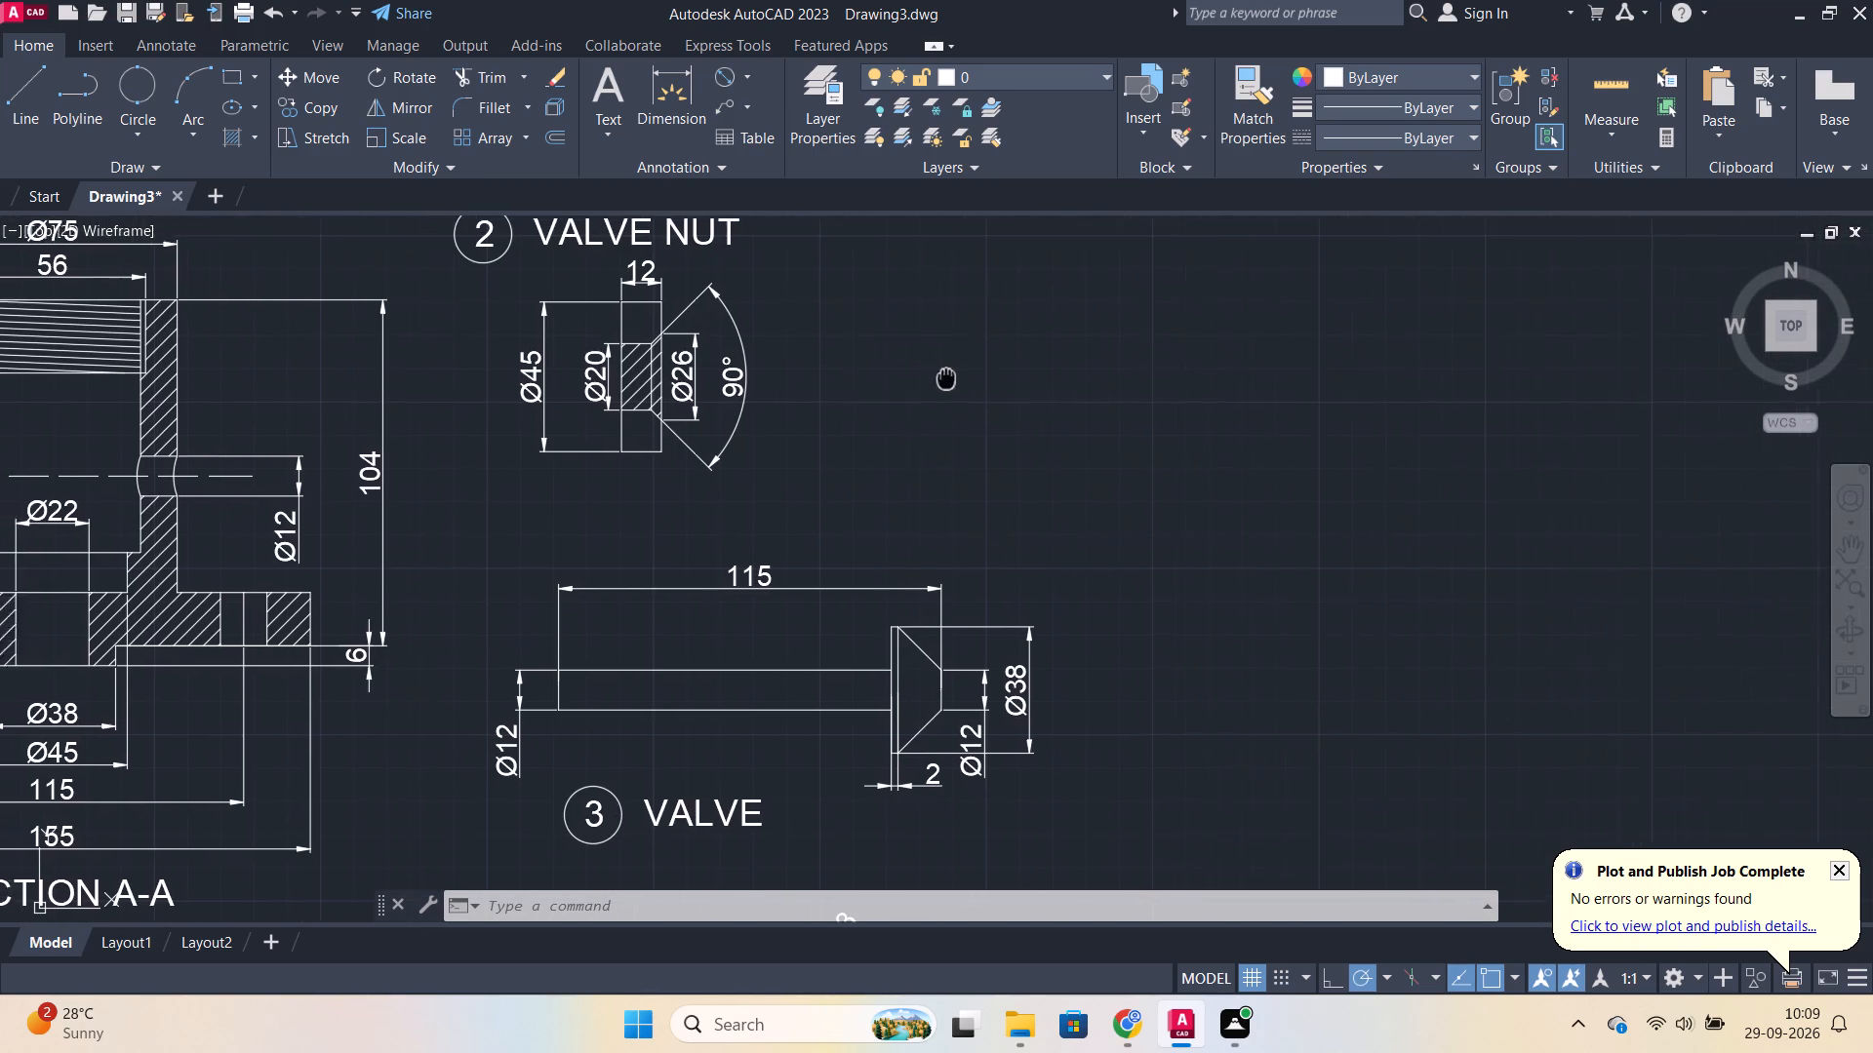
pyautogui.moveTo(996, 383); pyautogui.dragTo(1136, 392, button='middle')
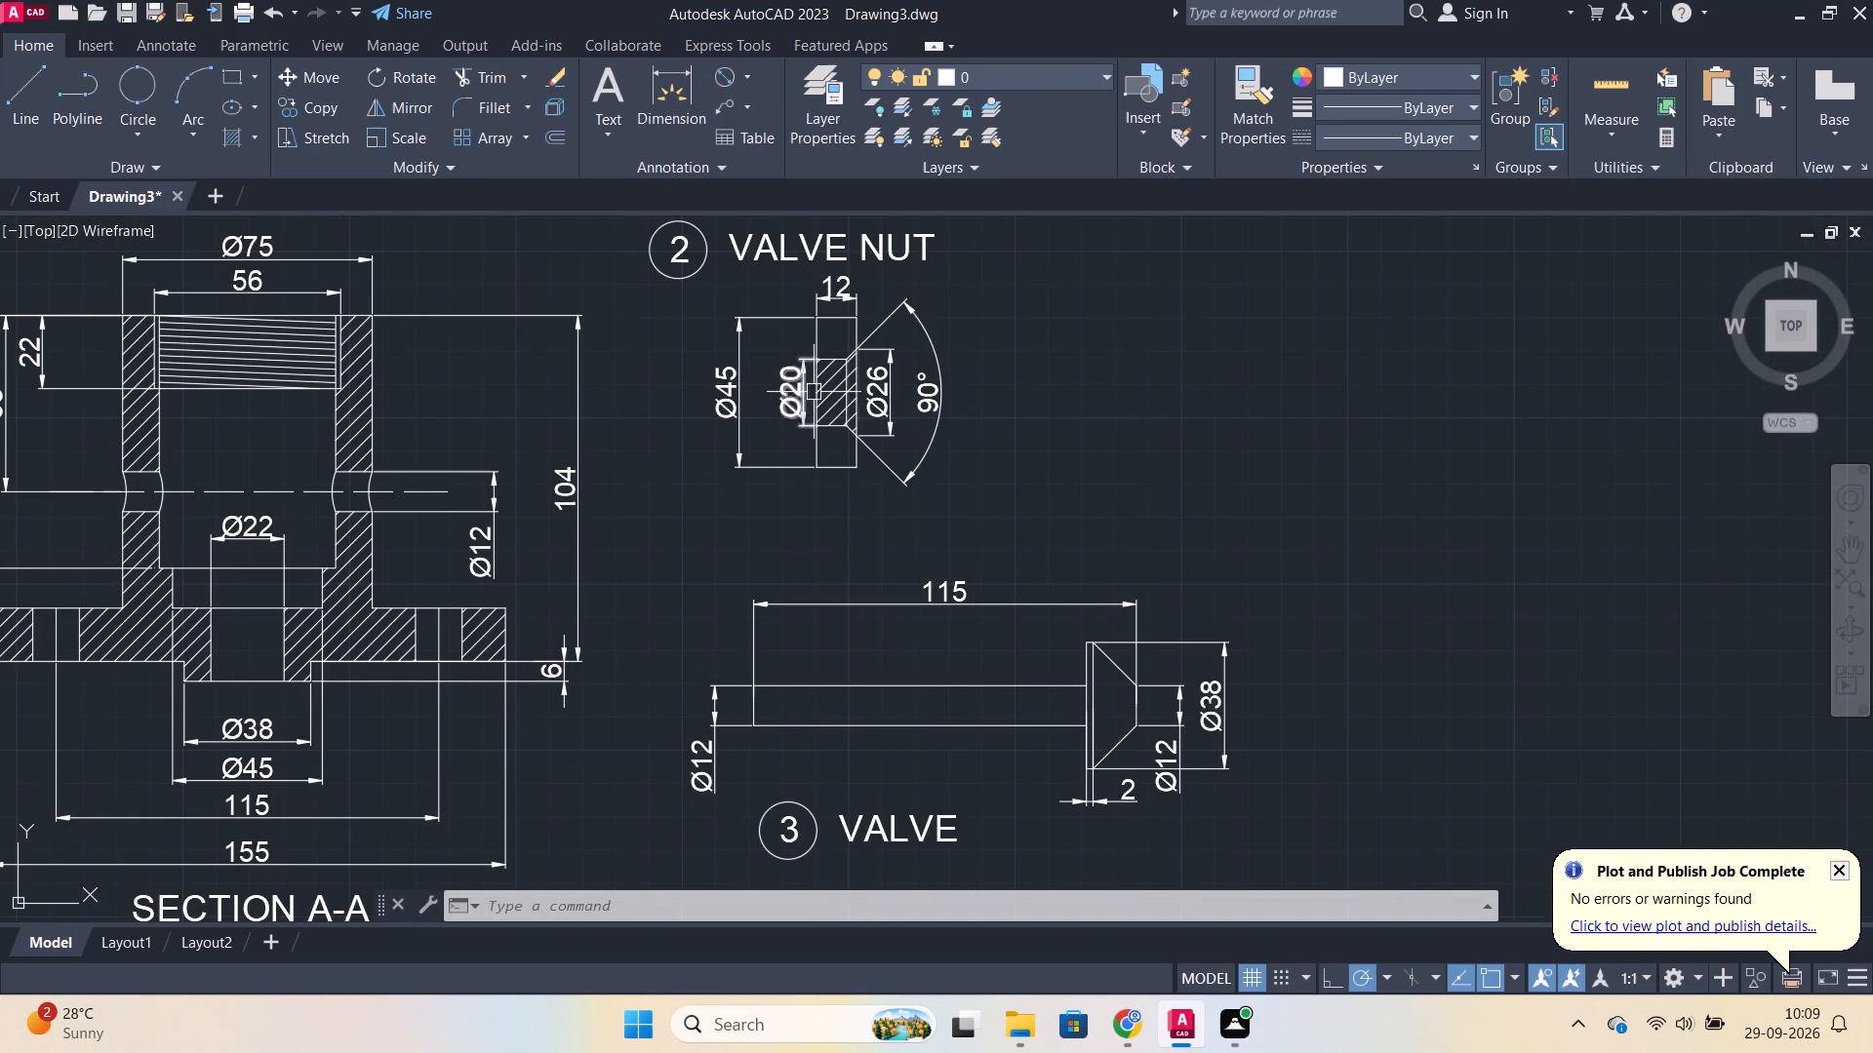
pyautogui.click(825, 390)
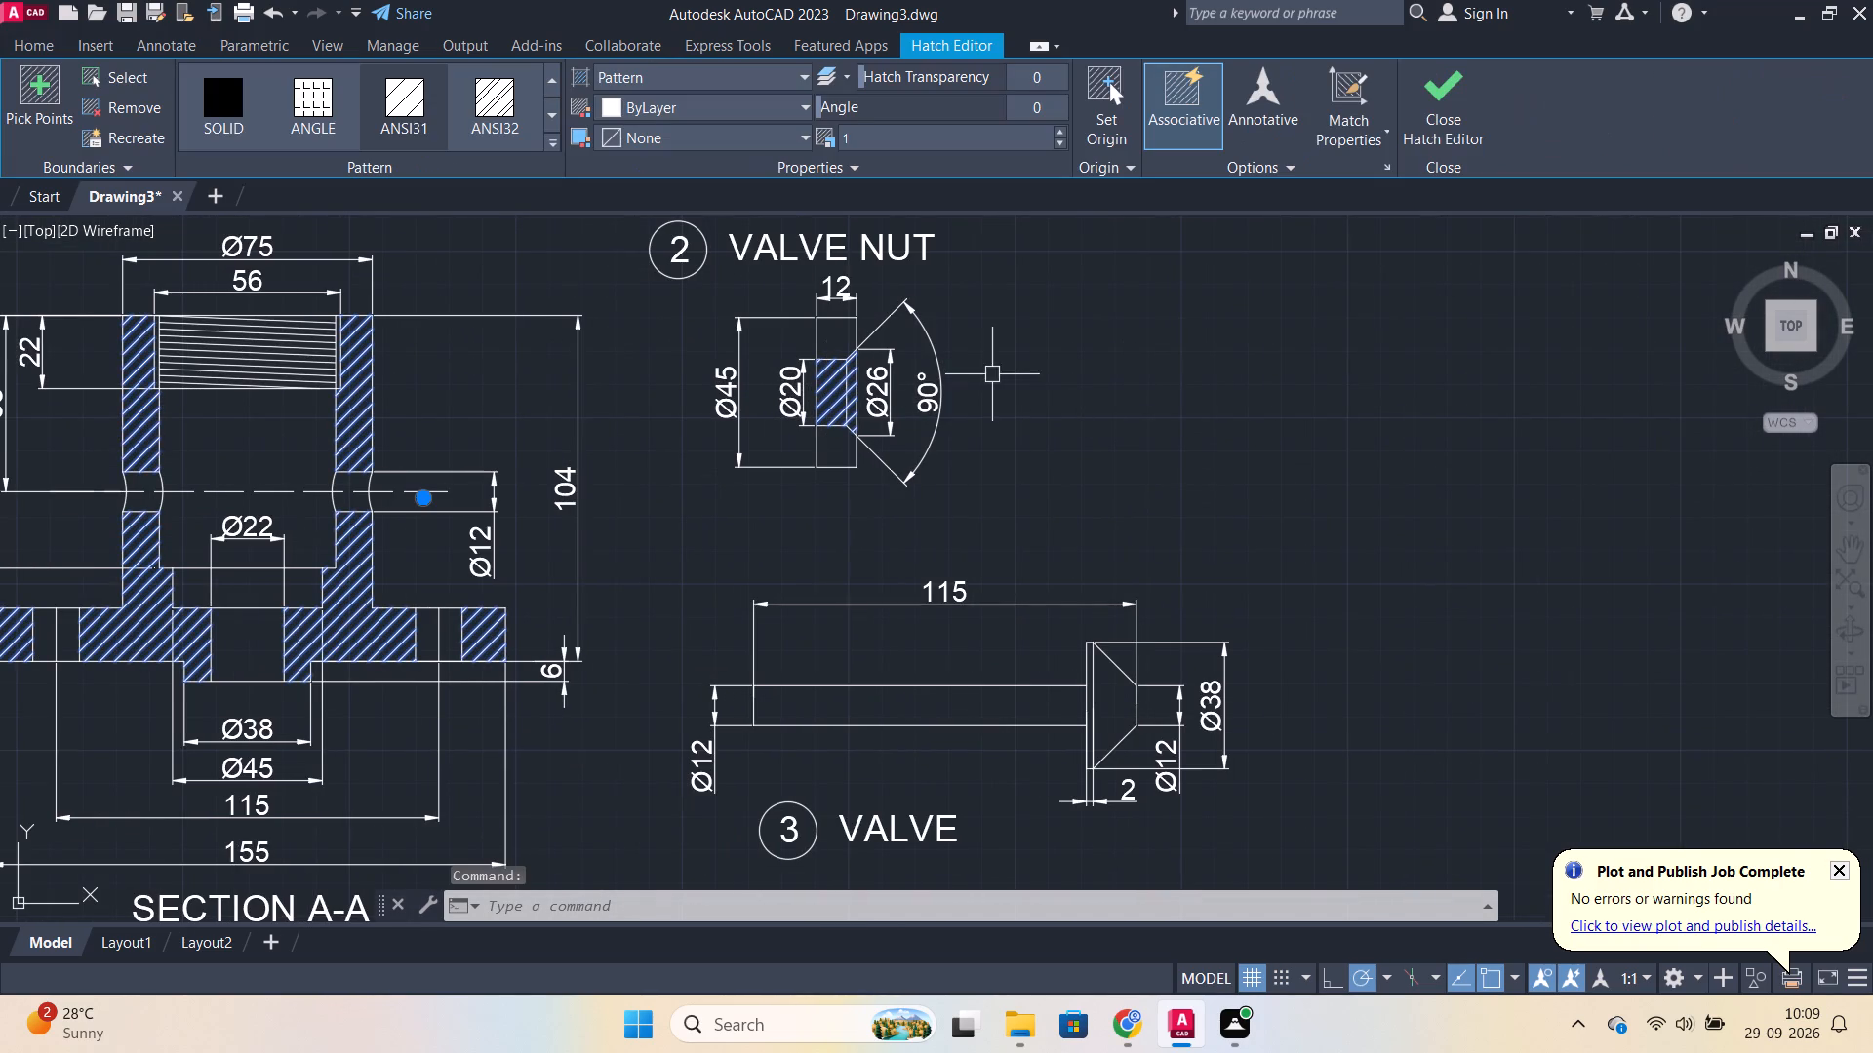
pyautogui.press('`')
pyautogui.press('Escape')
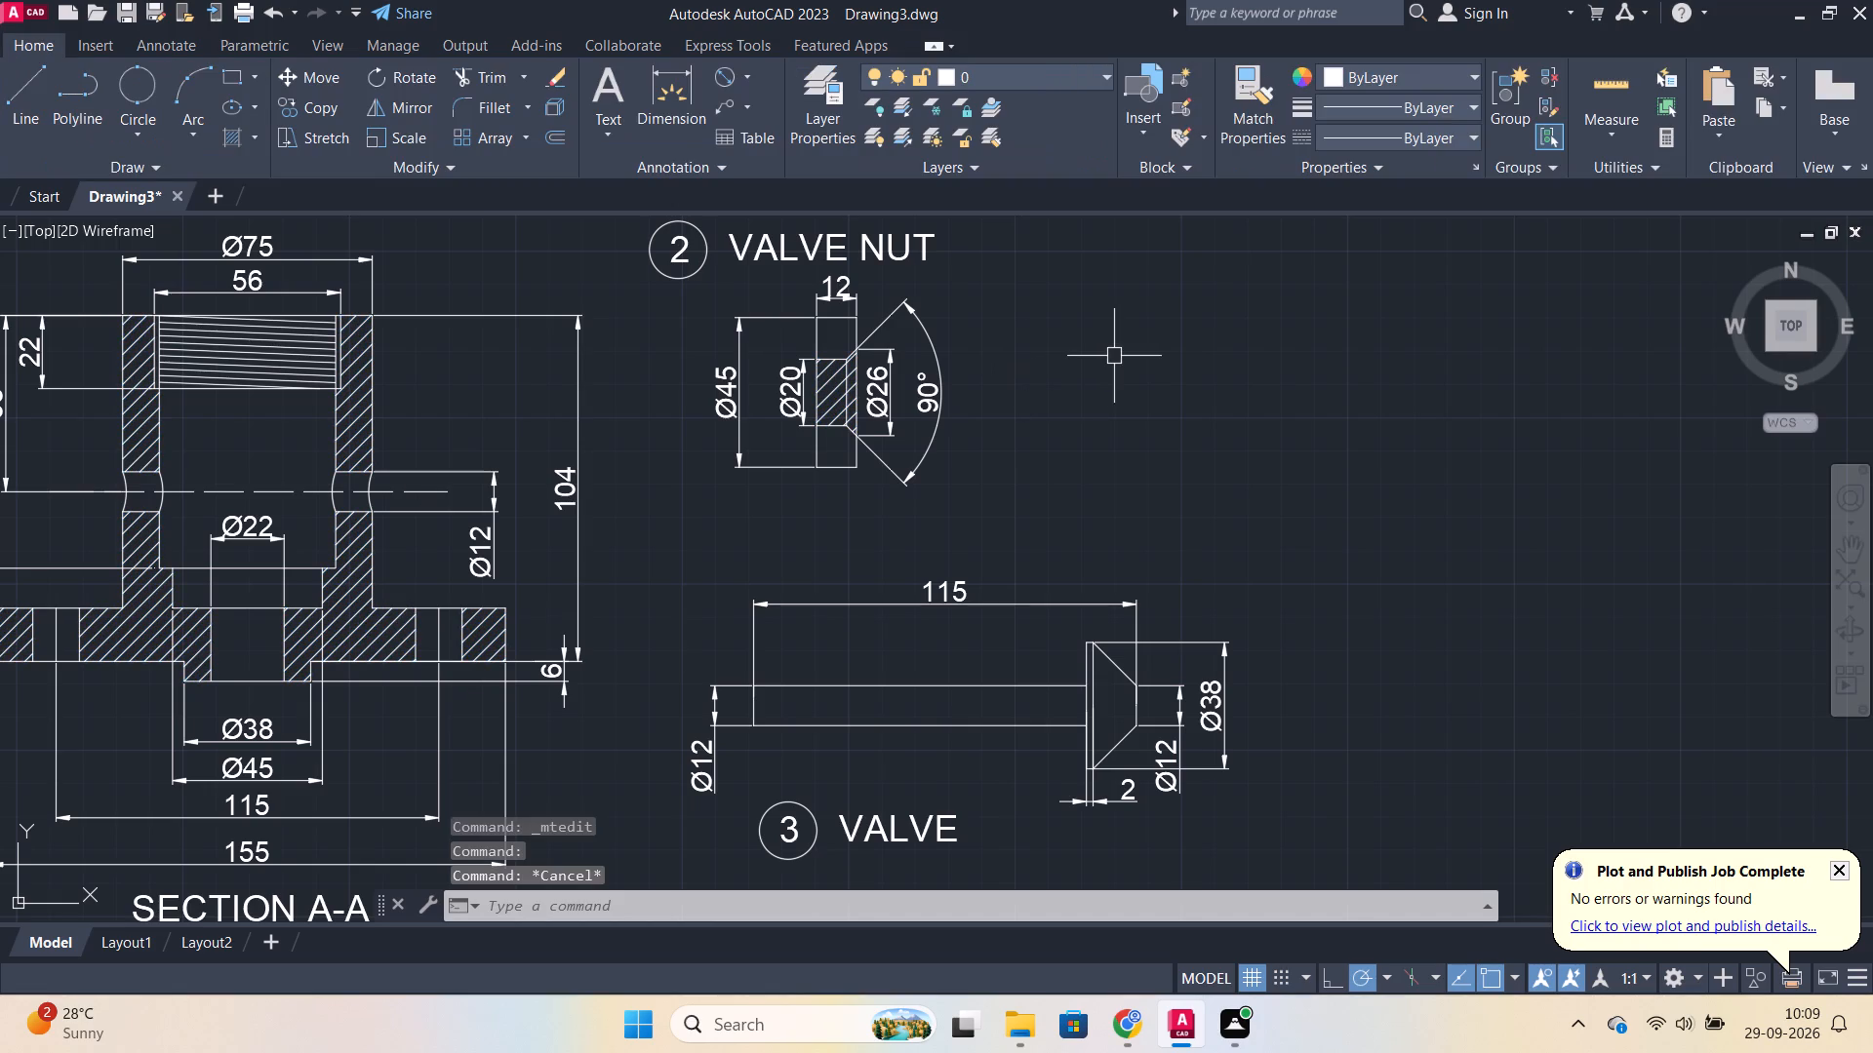
# Trim away the hatching inside the valve nut's central bore and its tapered end.
pyautogui.write('TR')
pyautogui.press('Return')
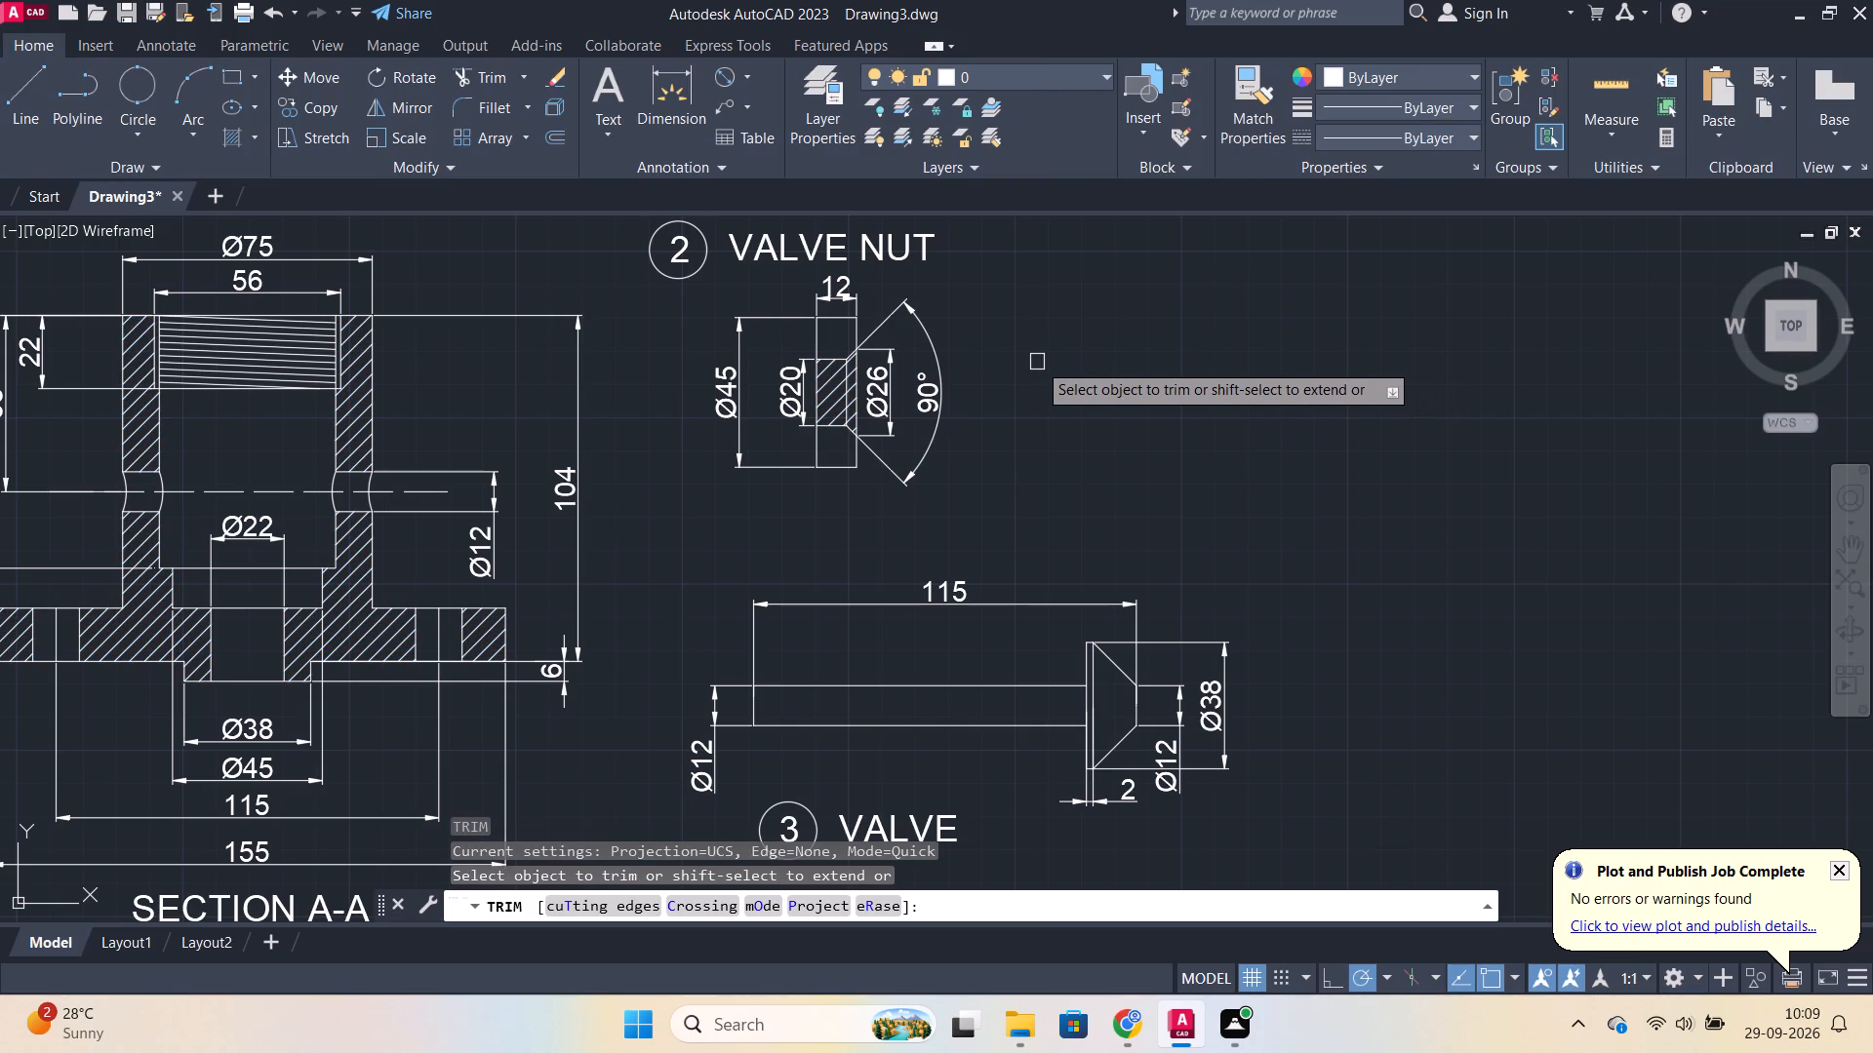
pyautogui.scroll(2, 885, 332)
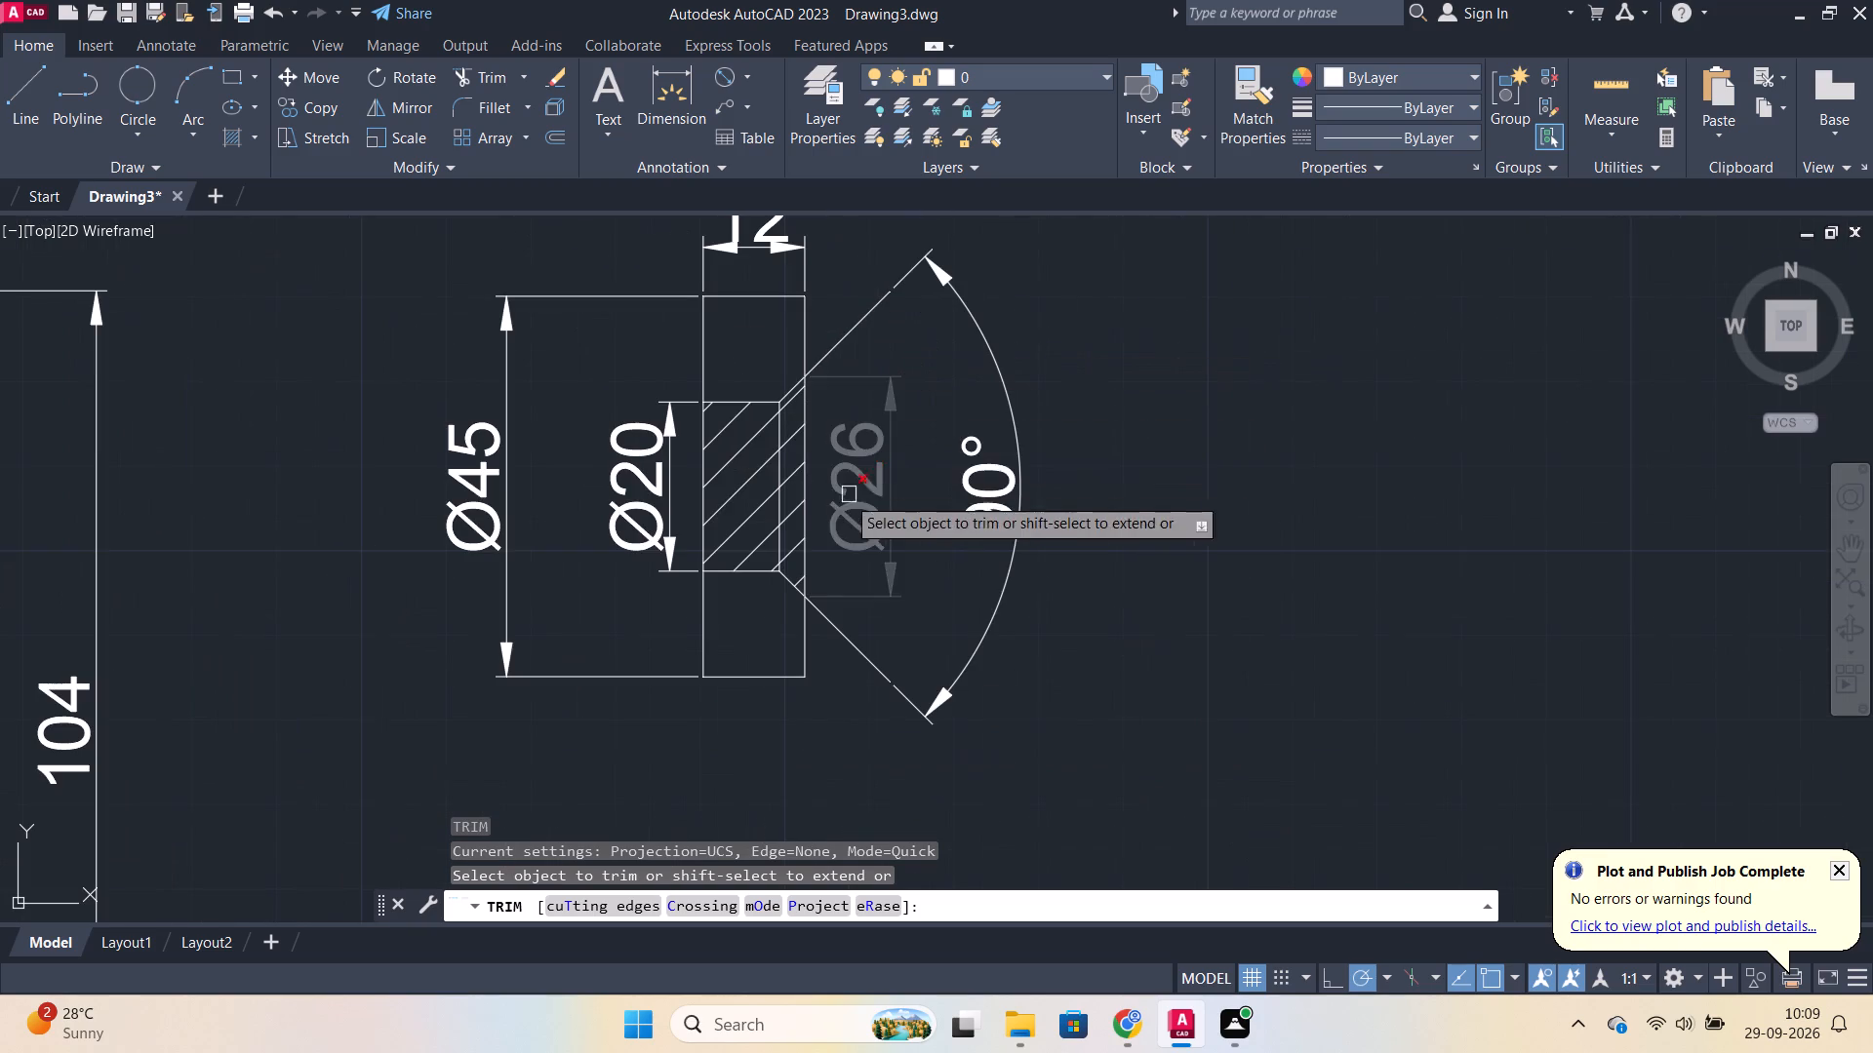
pyautogui.click(738, 424)
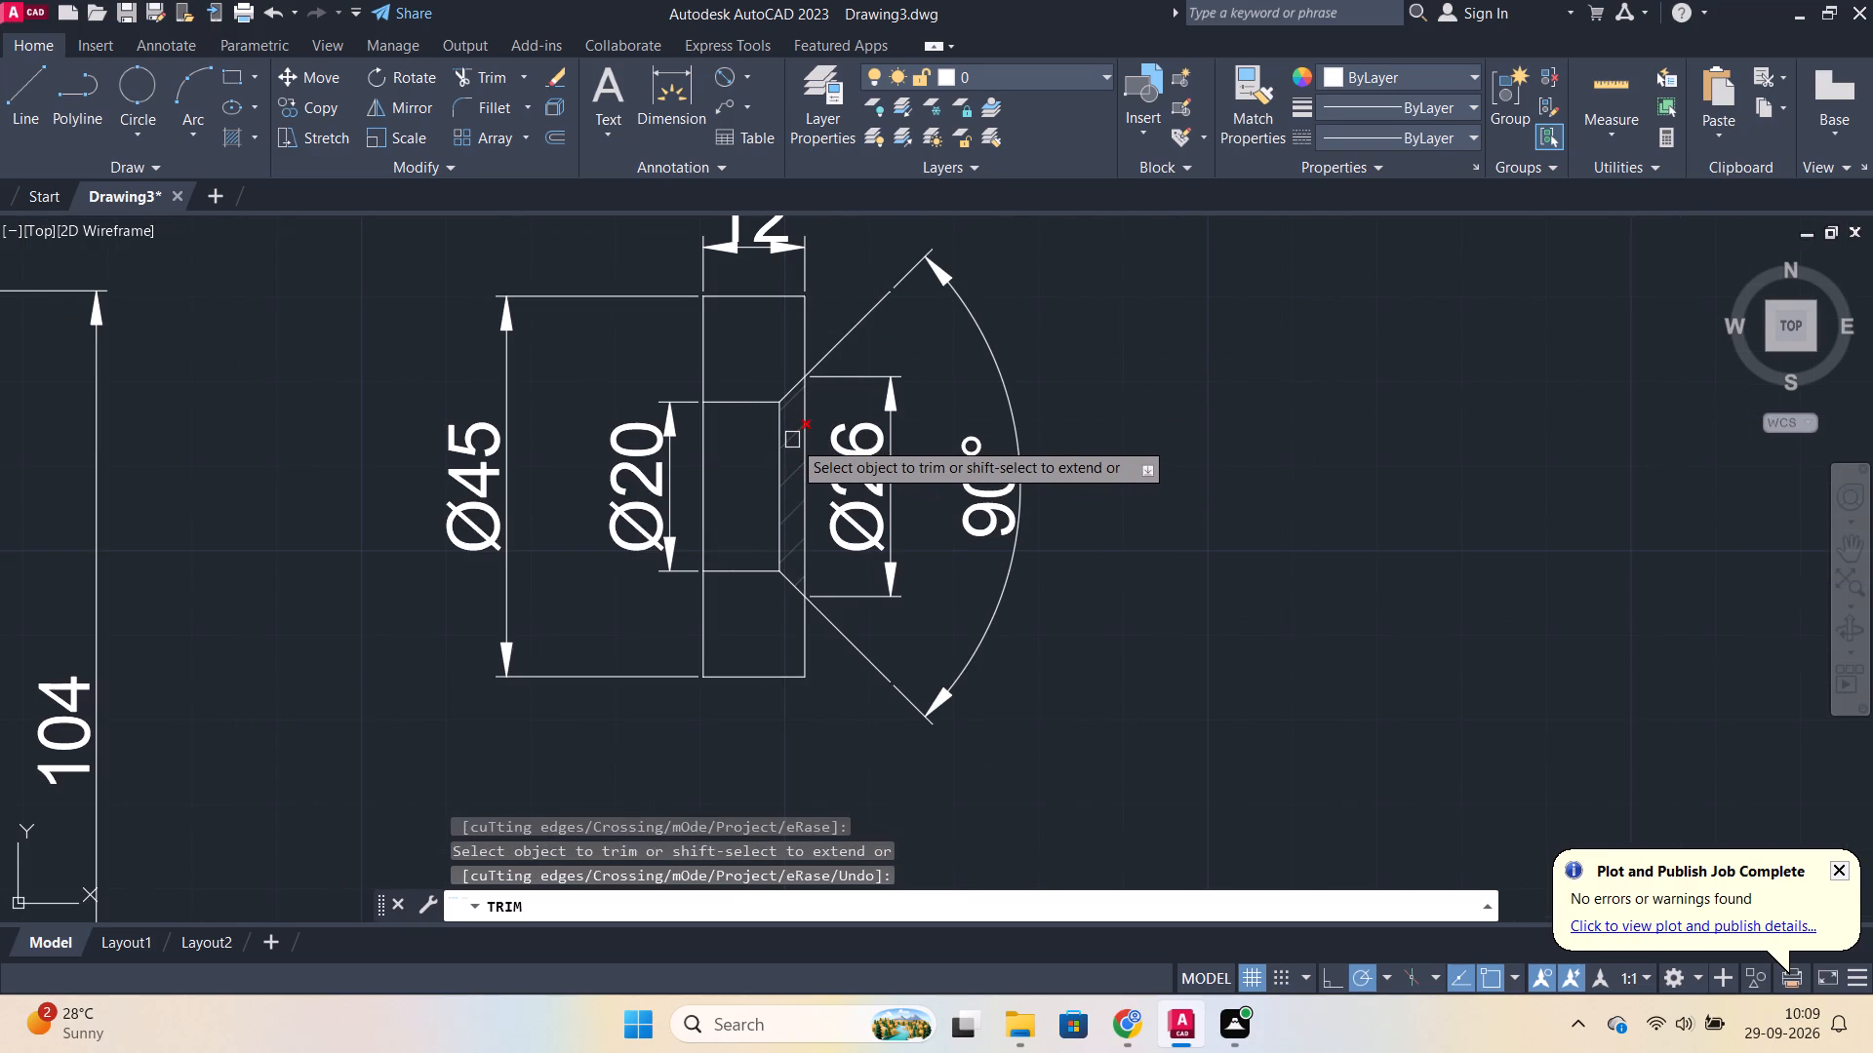
pyautogui.click(792, 440)
pyautogui.press('Escape')
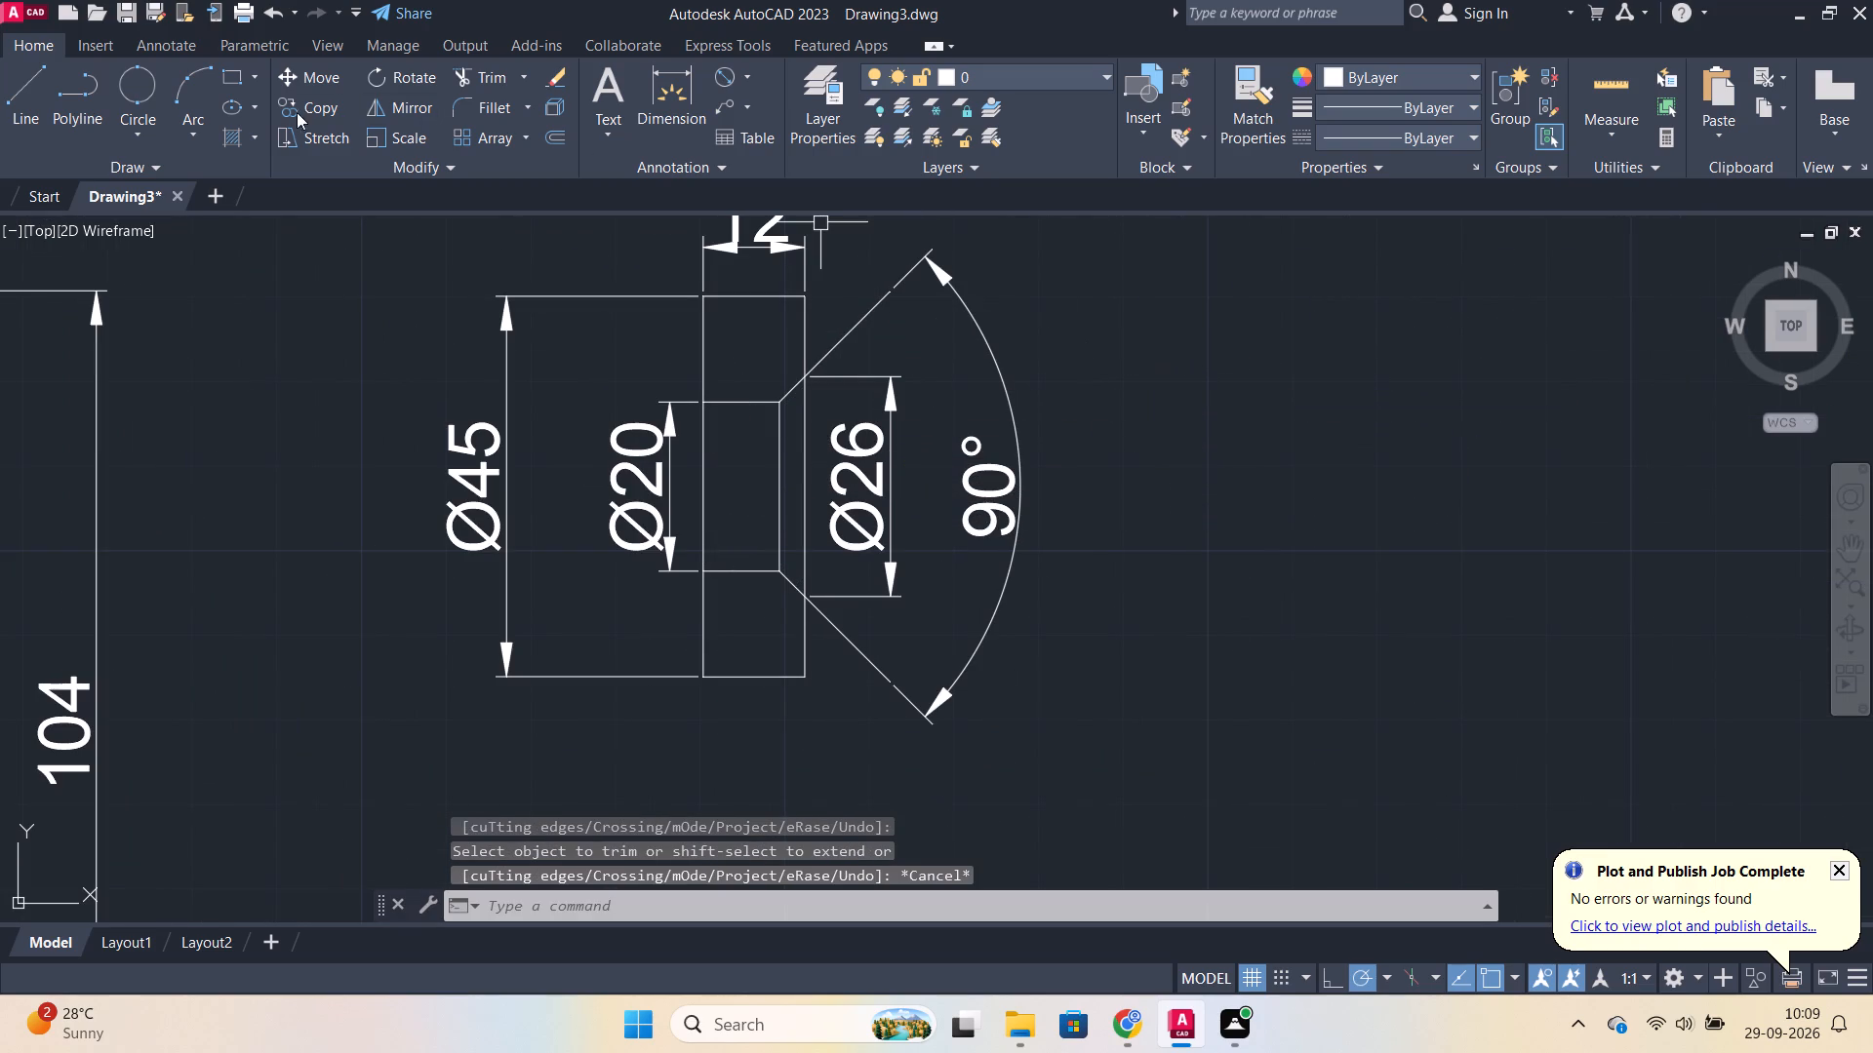
# Hatch the valve nut's two solid section areas, above and below the central bore.
pyautogui.click(236, 143)
pyautogui.click(750, 322)
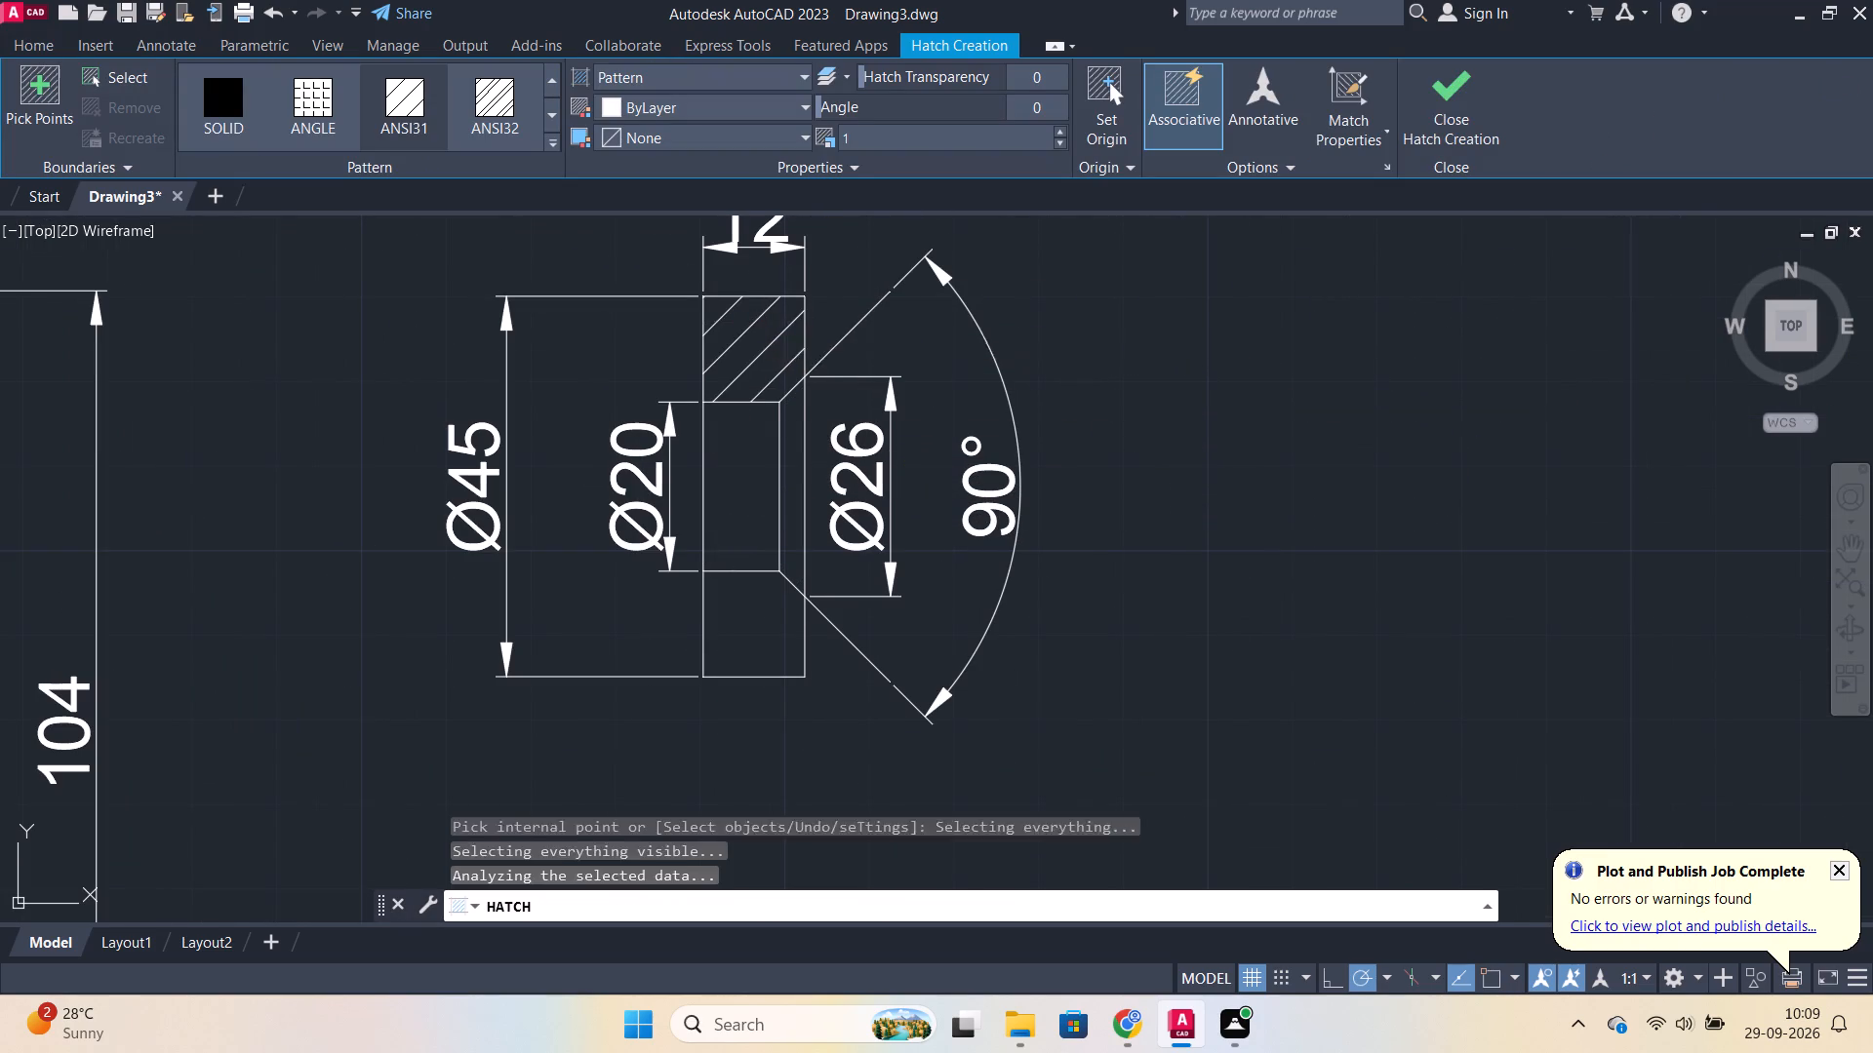
pyautogui.click(758, 638)
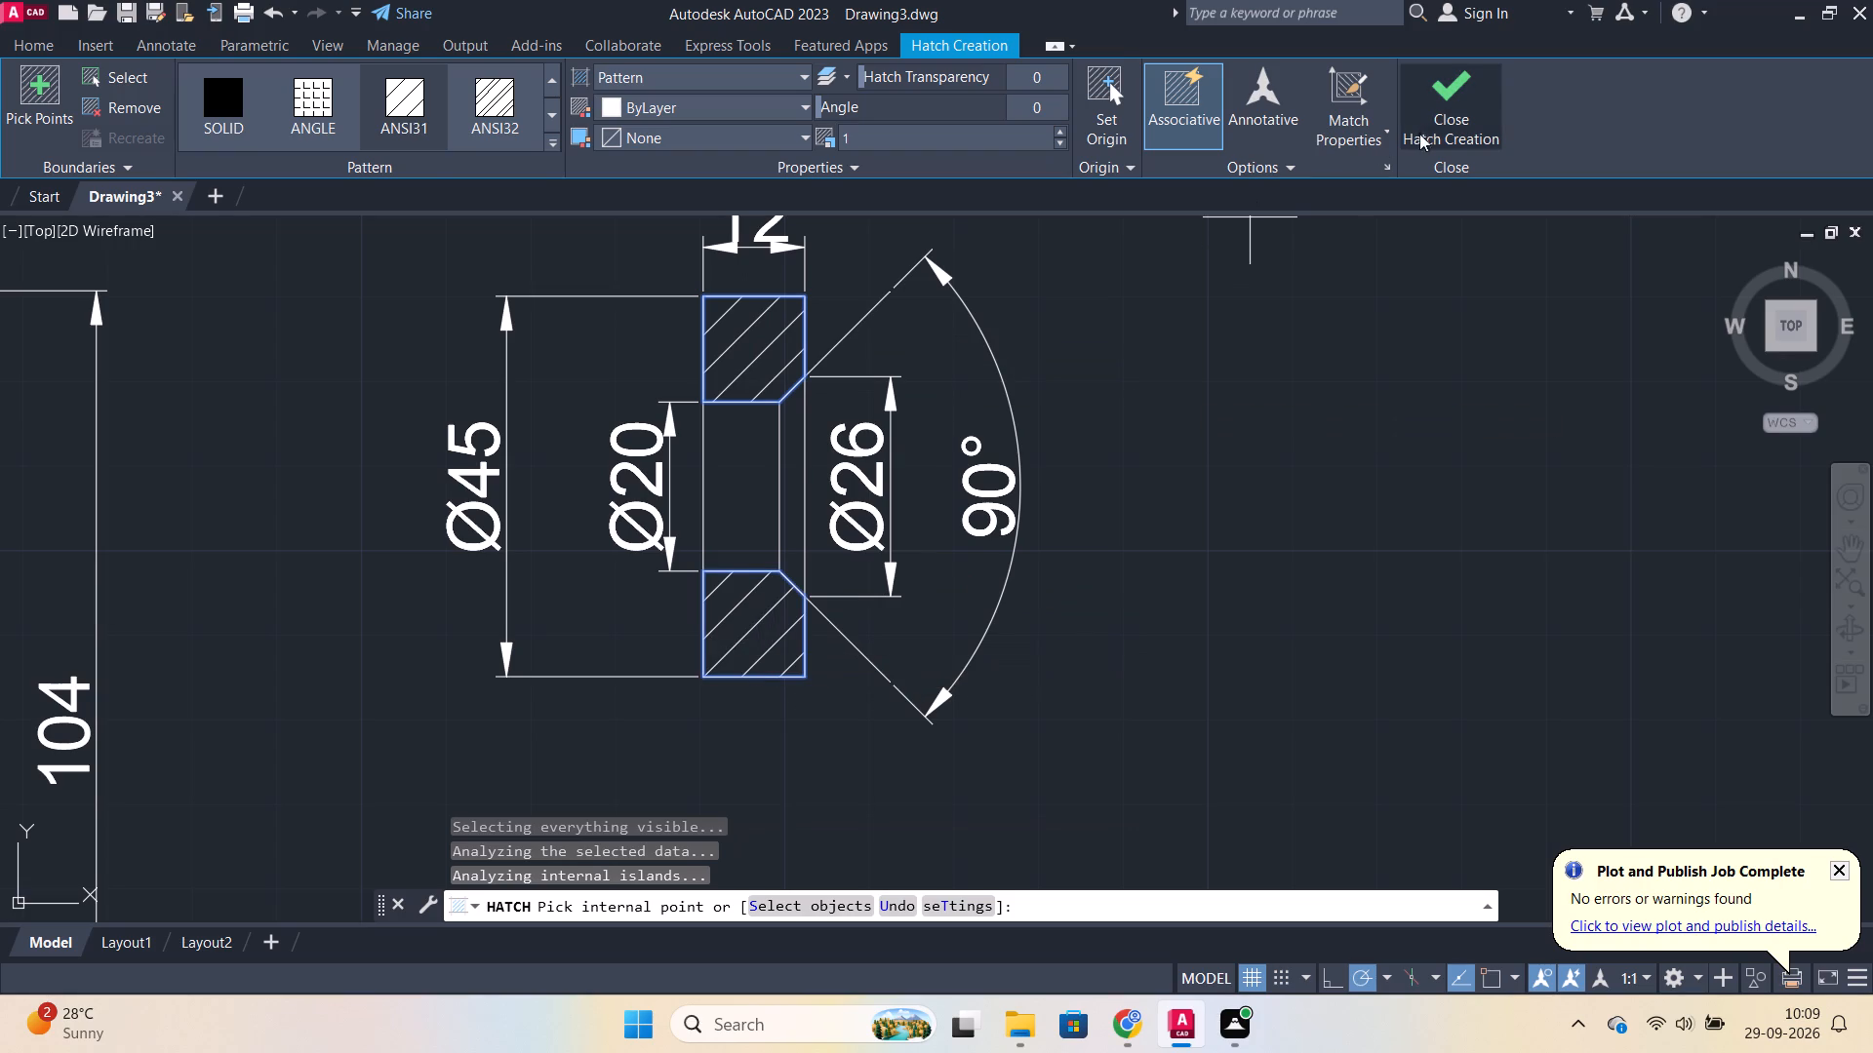
pyautogui.click(1423, 126)
# Look over the four part drawings and examine the valve's conical head and its dimensions closely.
pyautogui.scroll(-2, 1426, 148)
pyautogui.scroll(-2, 1281, 434)
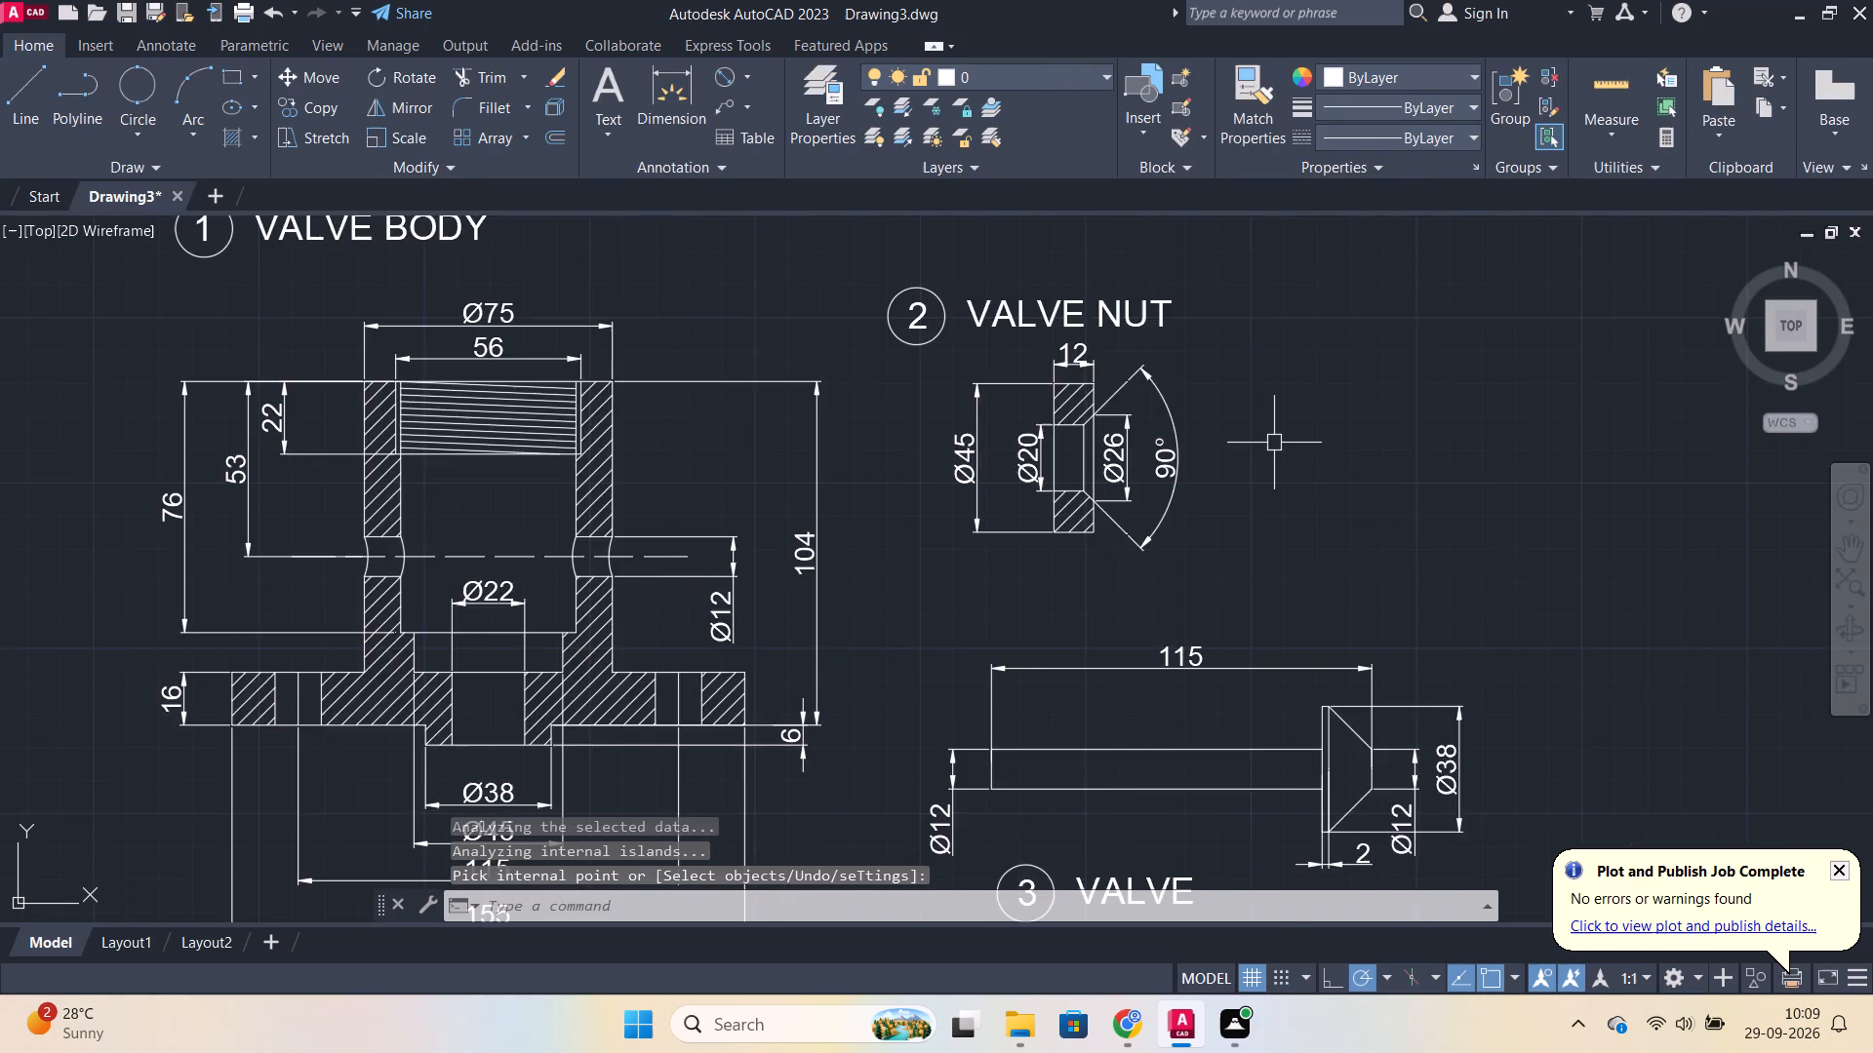
pyautogui.scroll(-1, 1274, 443)
pyautogui.moveTo(1348, 428); pyautogui.dragTo(1226, 302, button='middle')
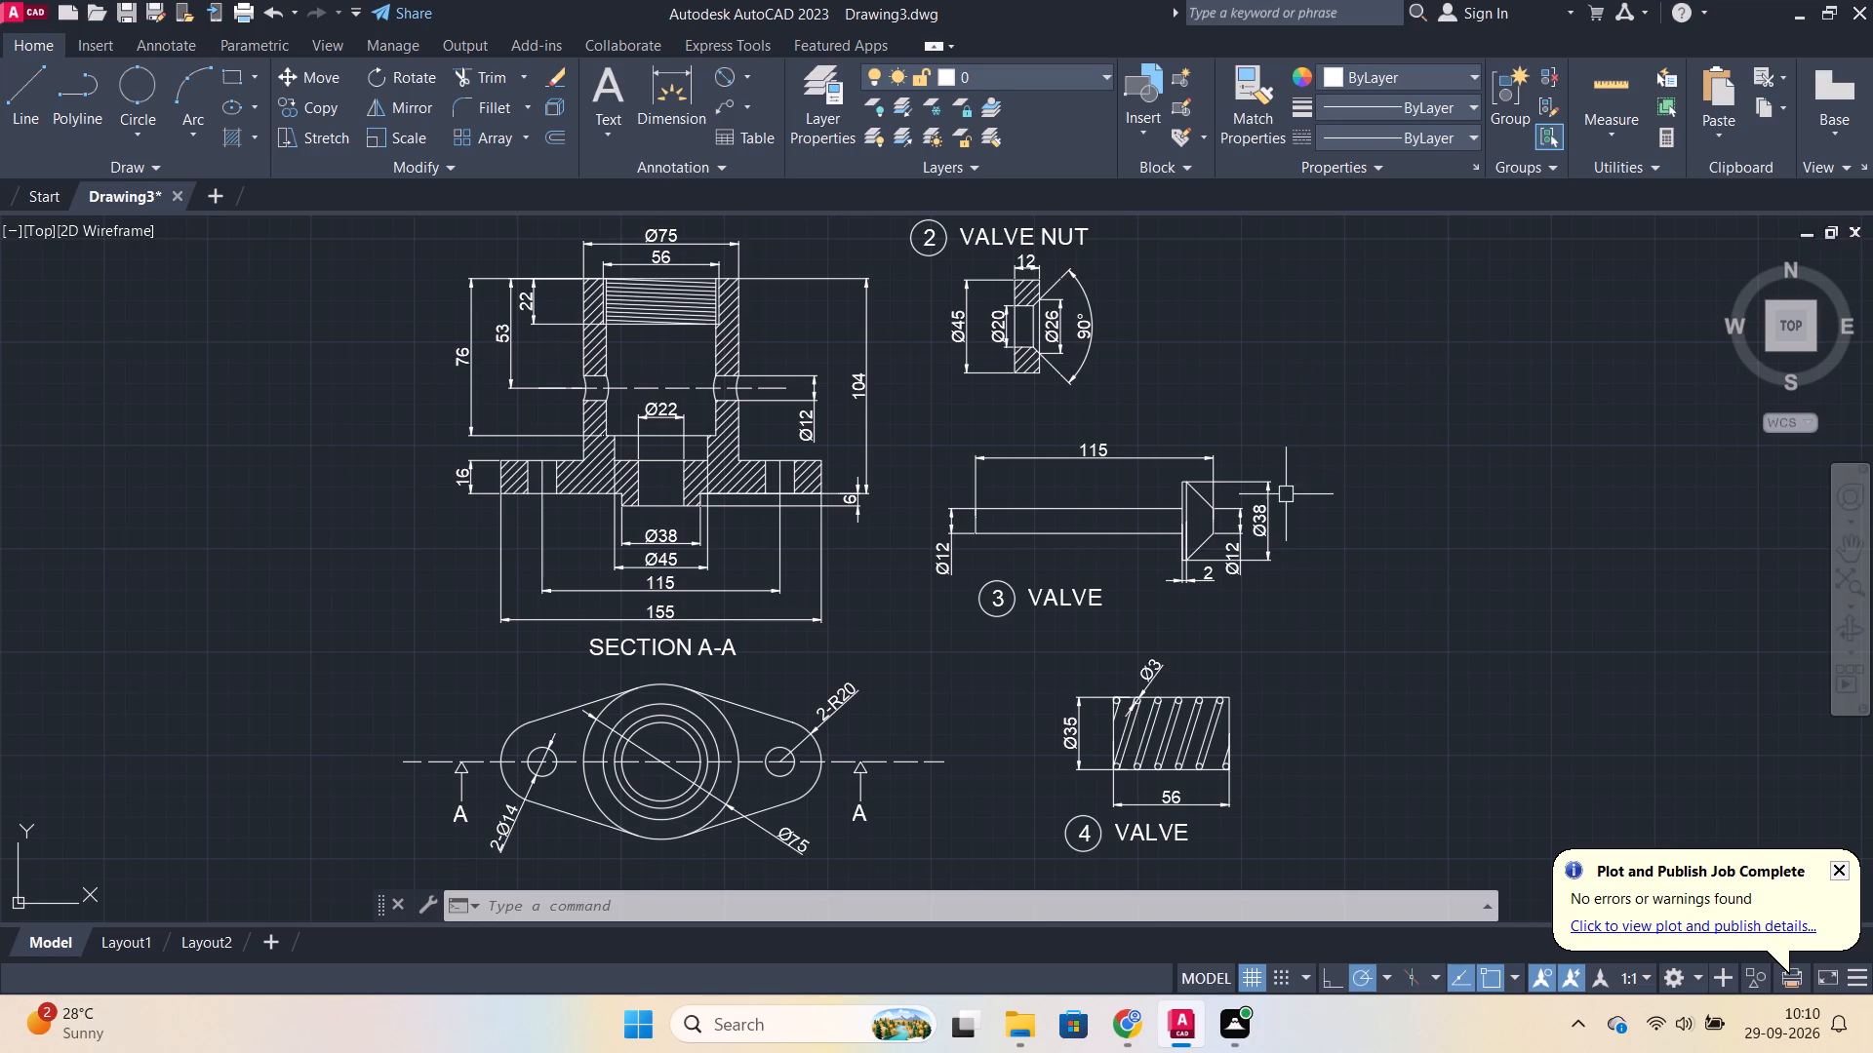
pyautogui.scroll(3, 1280, 500)
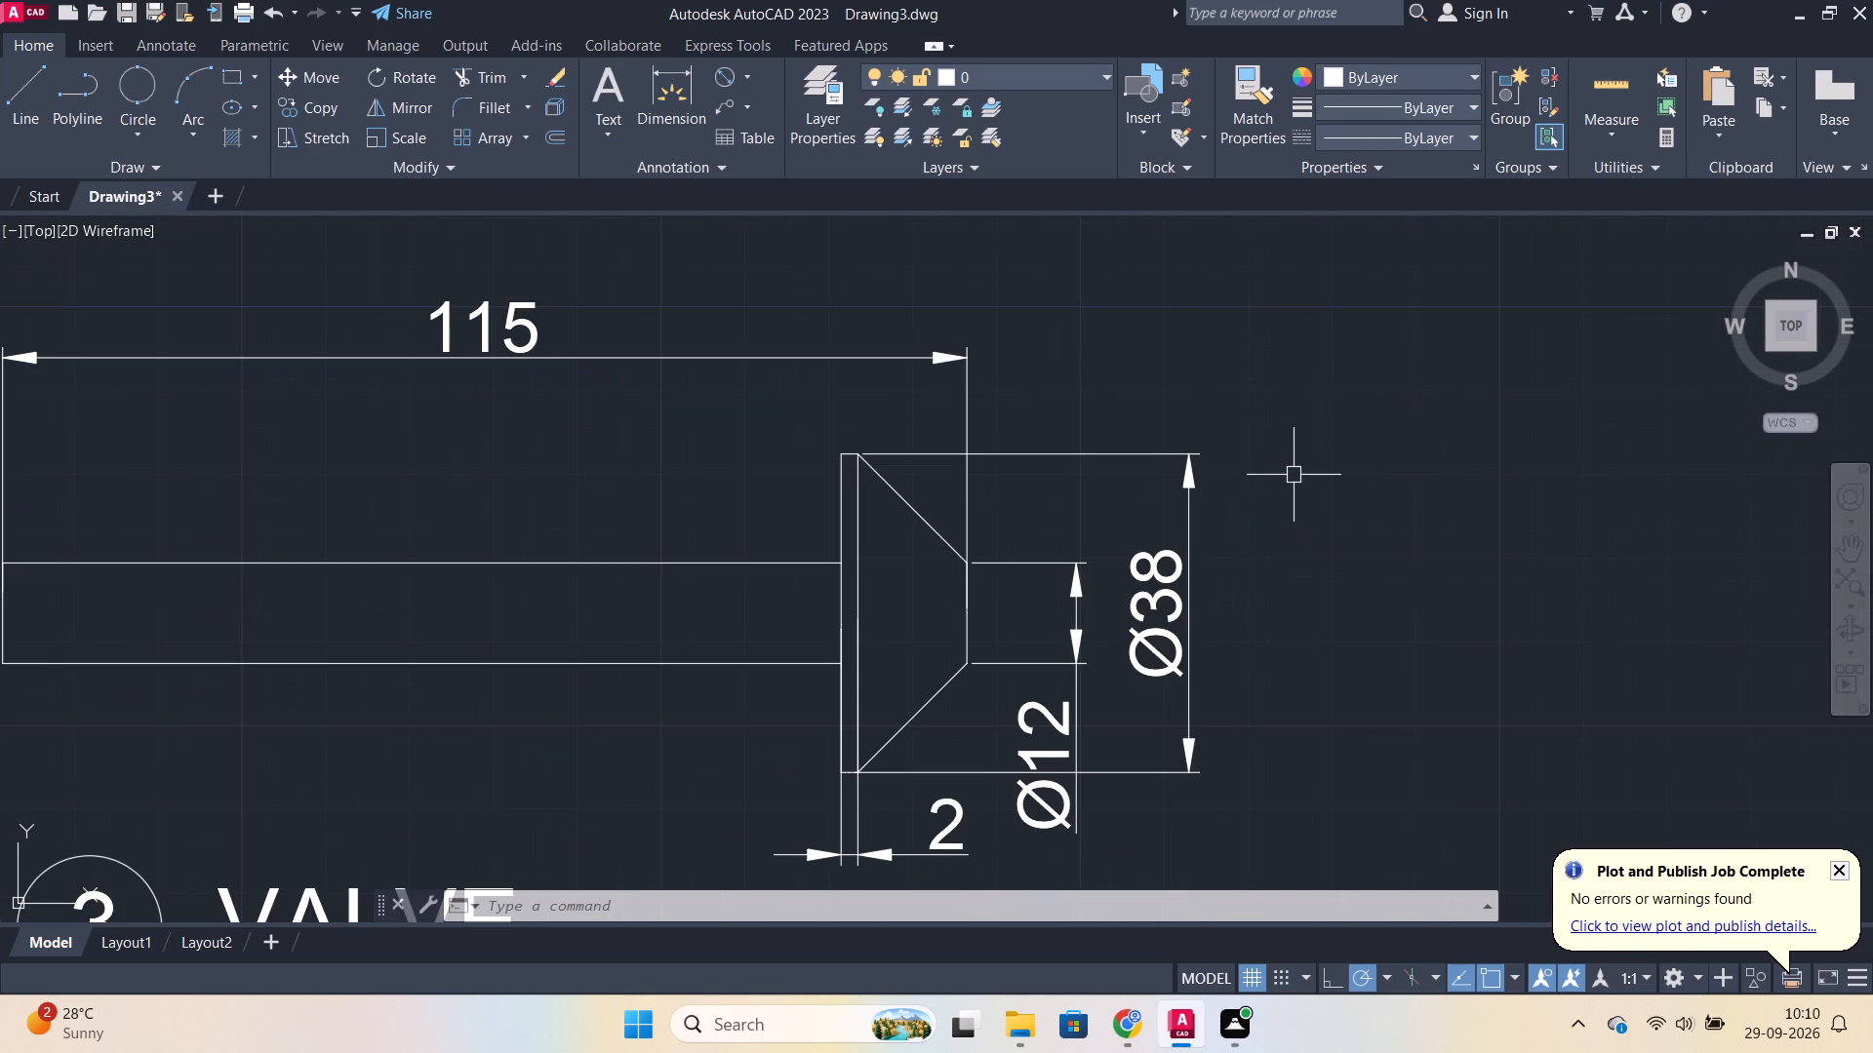
pyautogui.scroll(-3, 1294, 475)
pyautogui.moveTo(1355, 413); pyautogui.dragTo(1294, 465, button='middle')
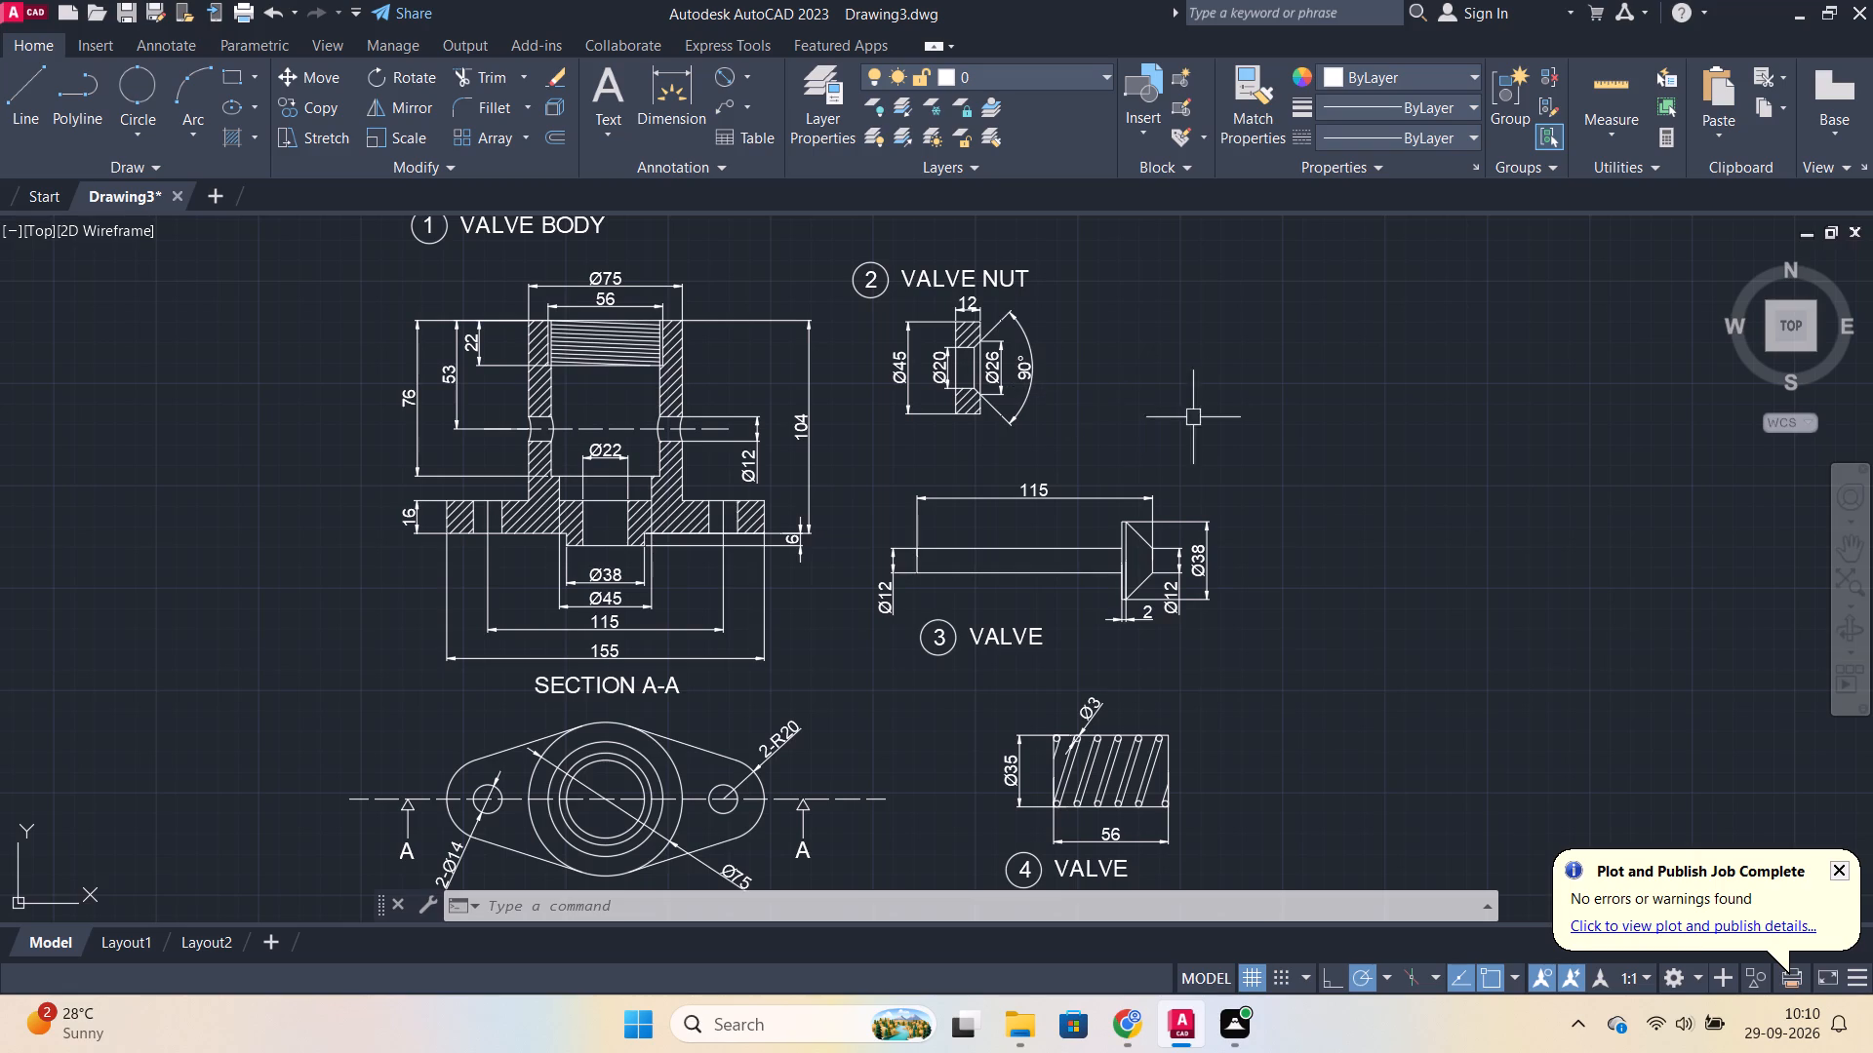
pyautogui.moveTo(1182, 401); pyautogui.dragTo(1005, 424, button='middle')
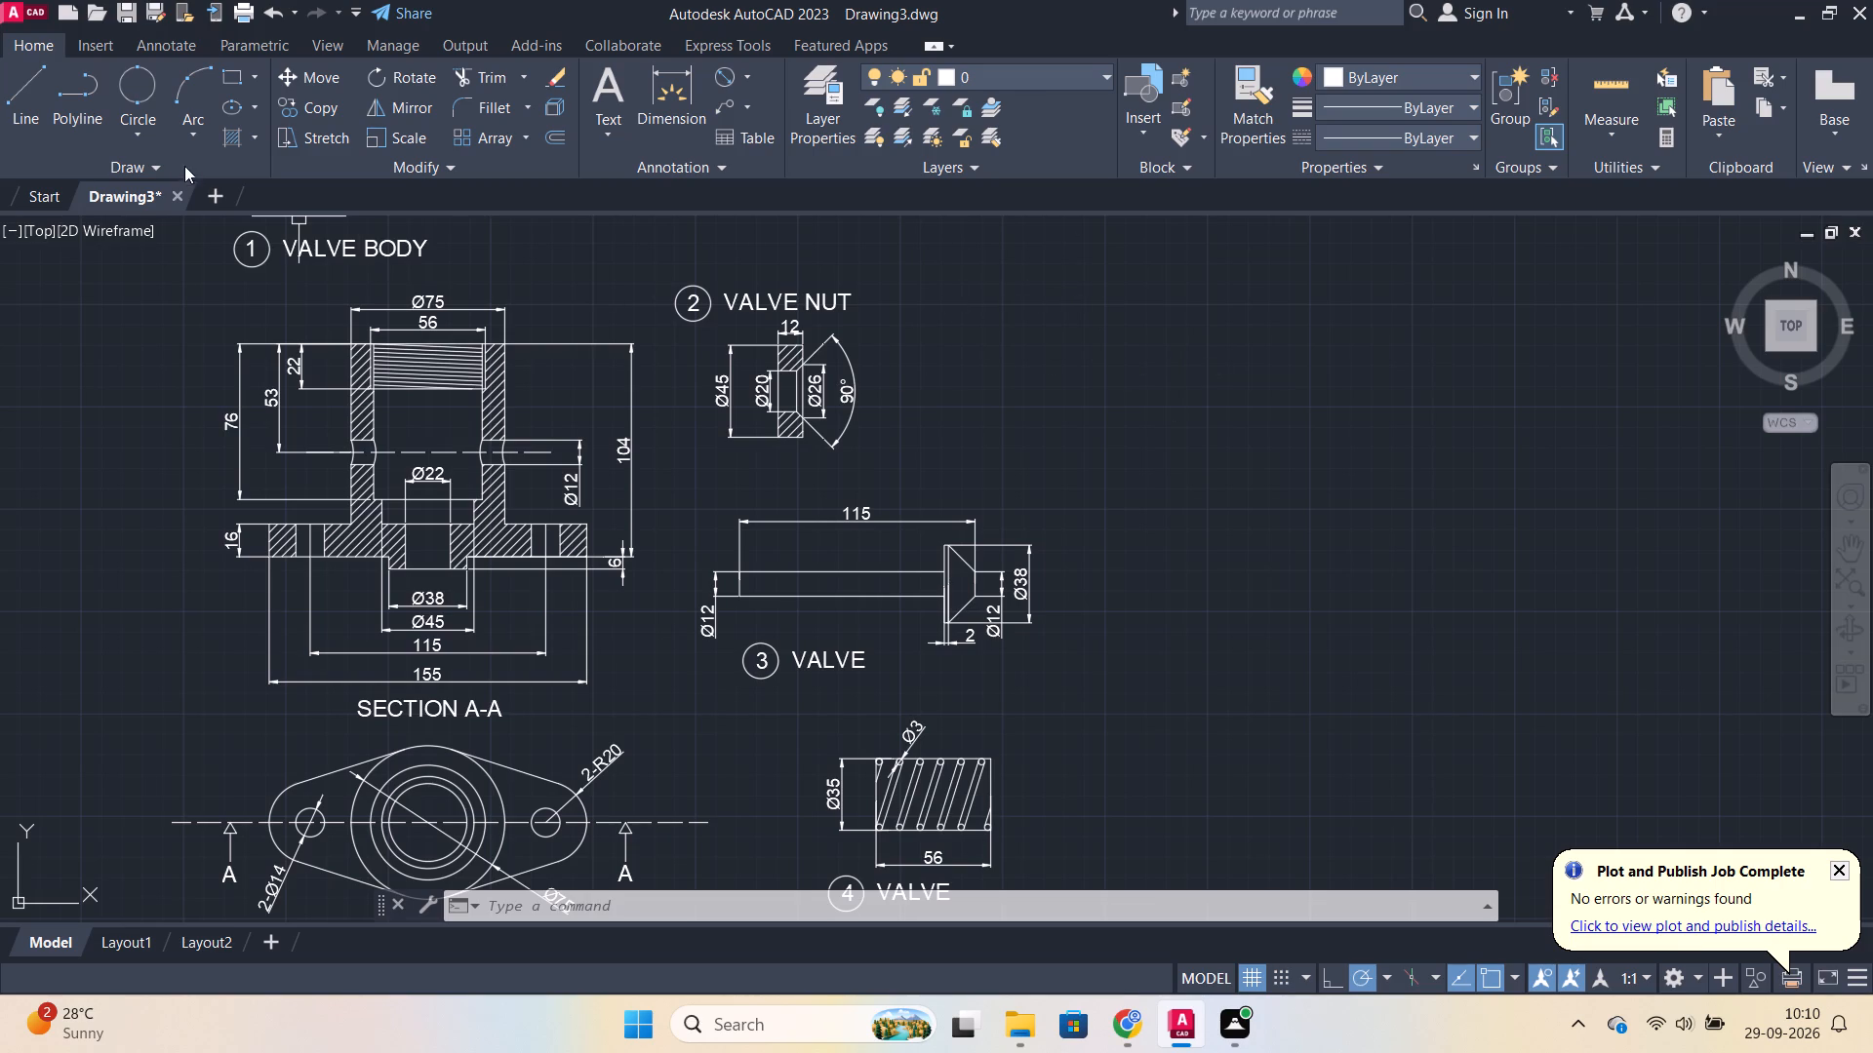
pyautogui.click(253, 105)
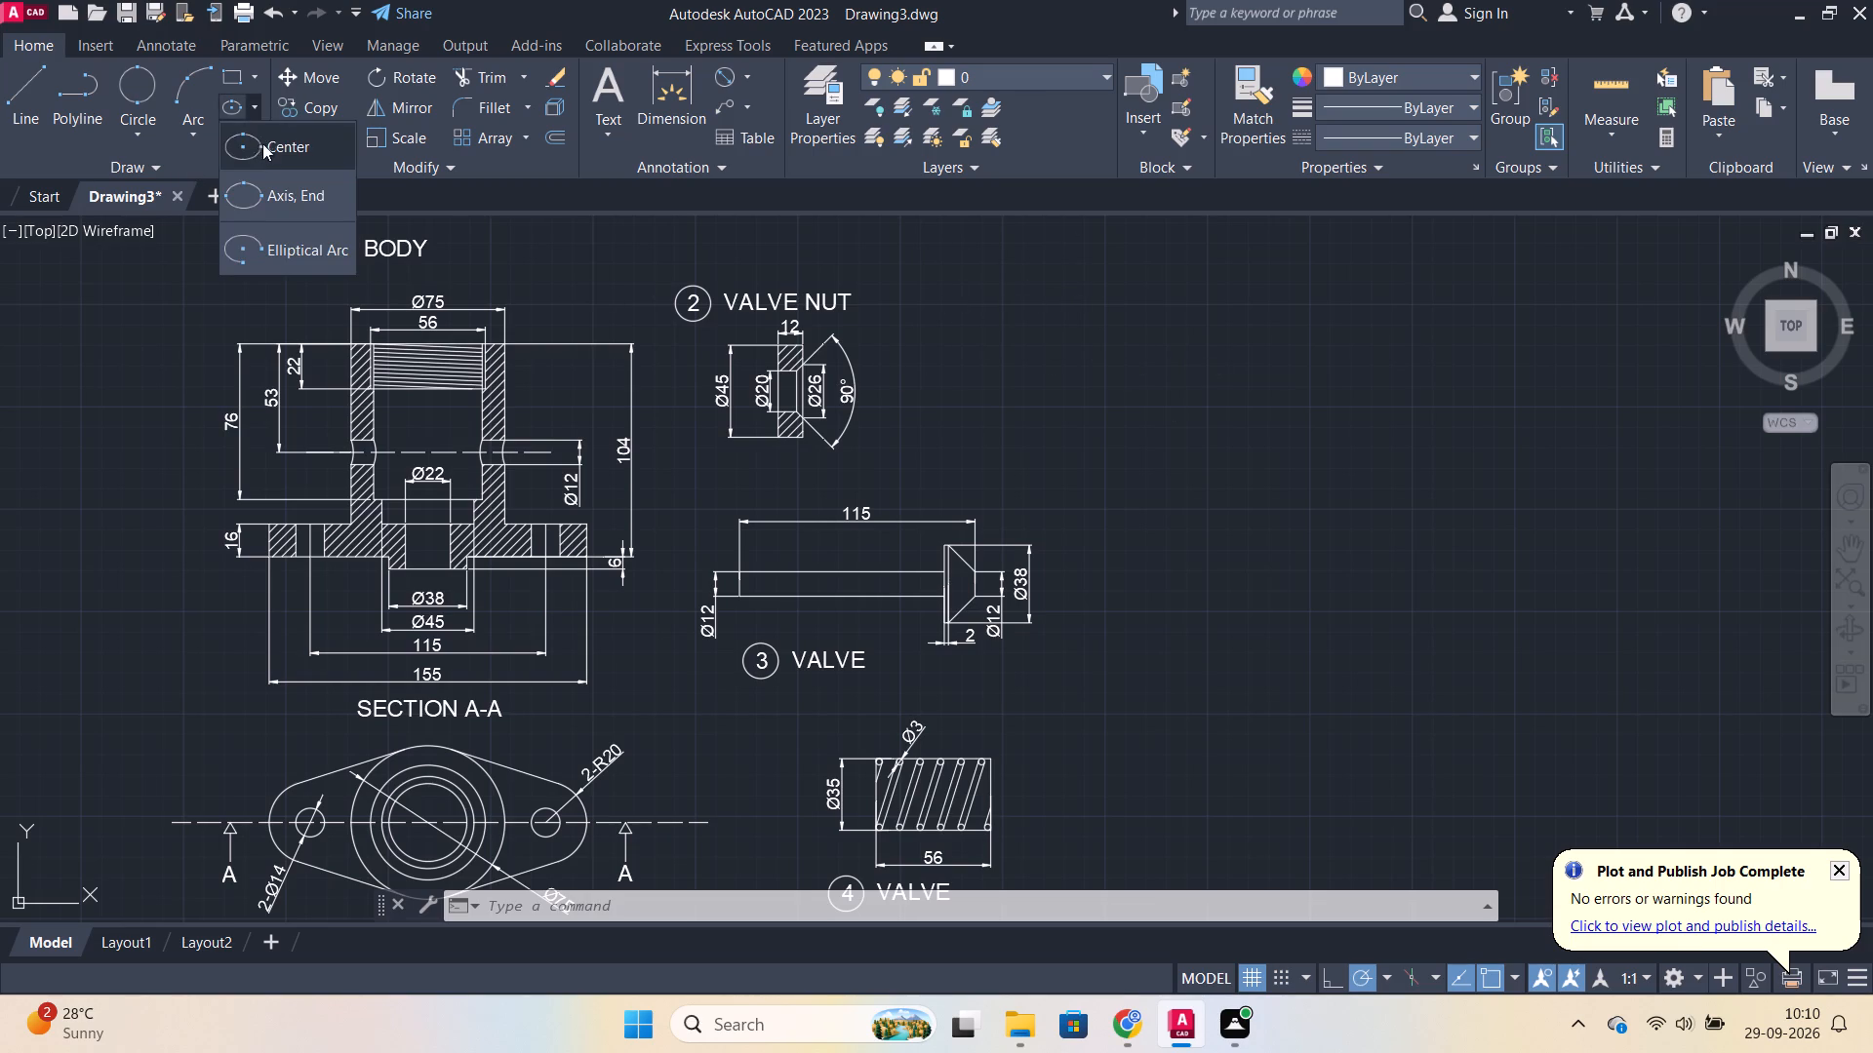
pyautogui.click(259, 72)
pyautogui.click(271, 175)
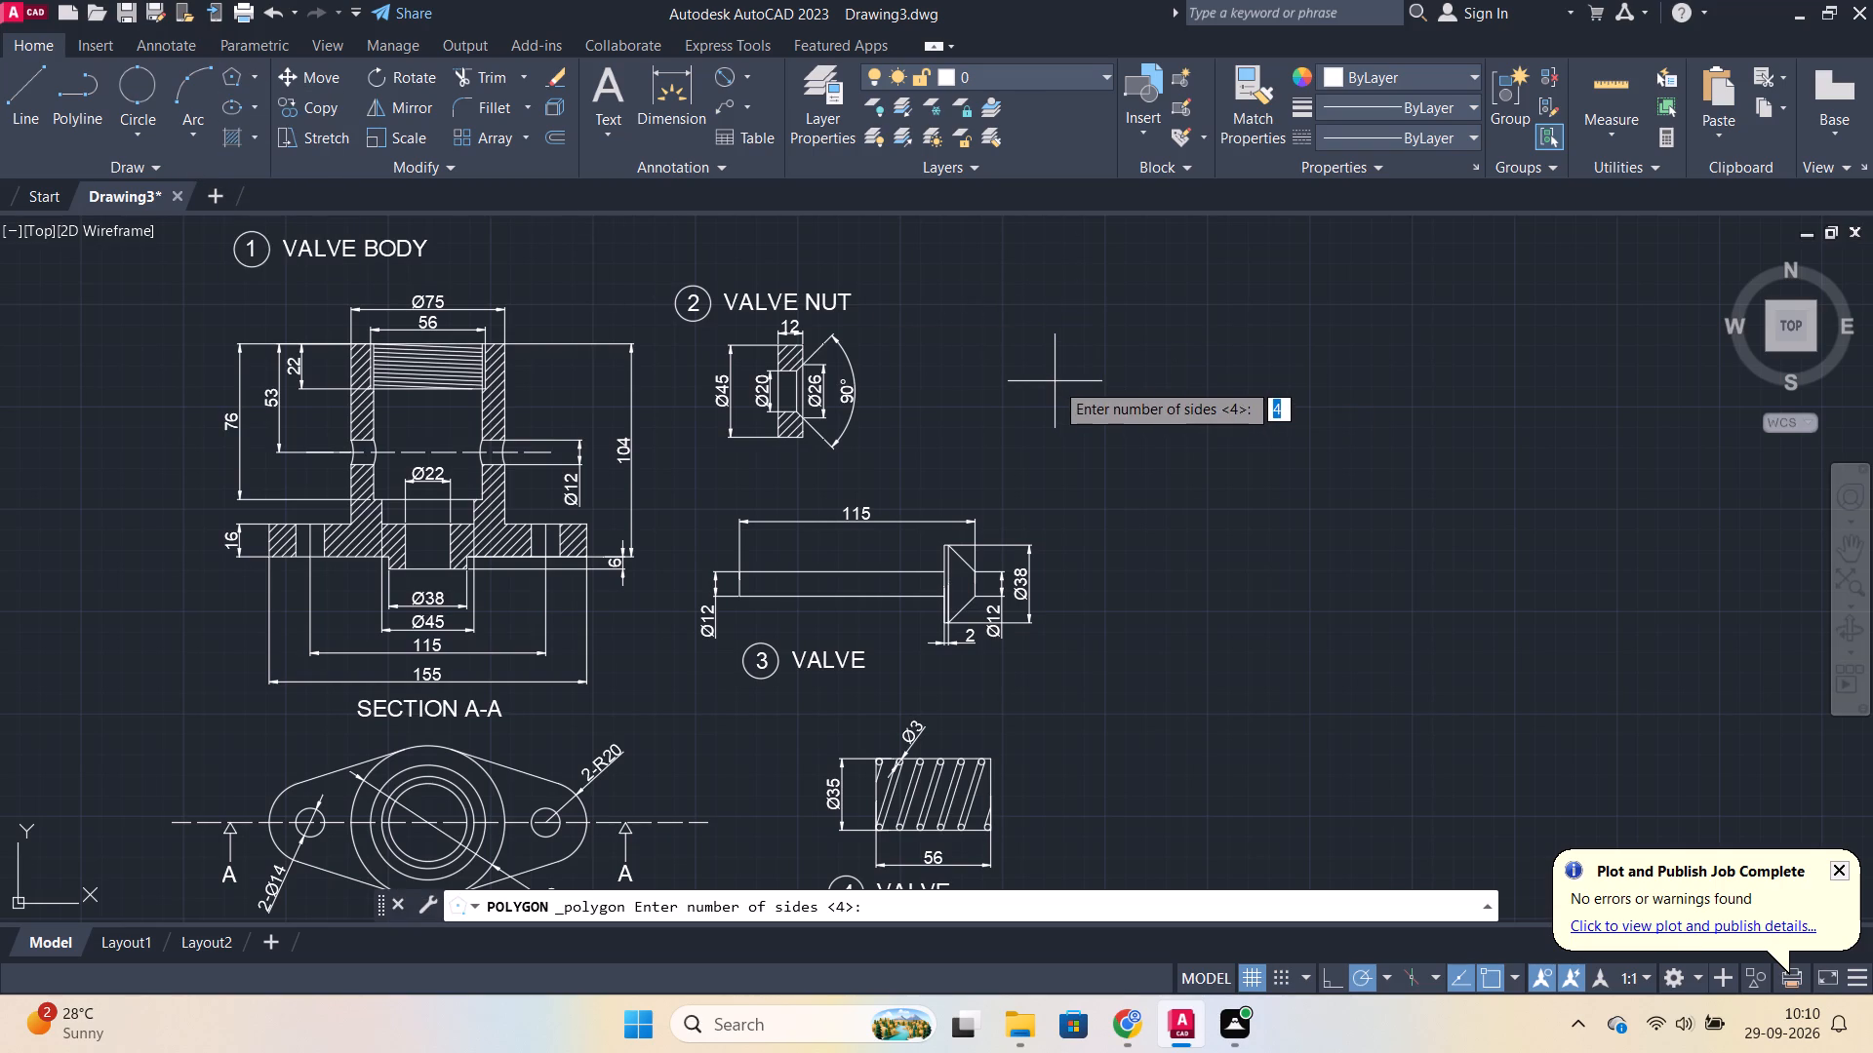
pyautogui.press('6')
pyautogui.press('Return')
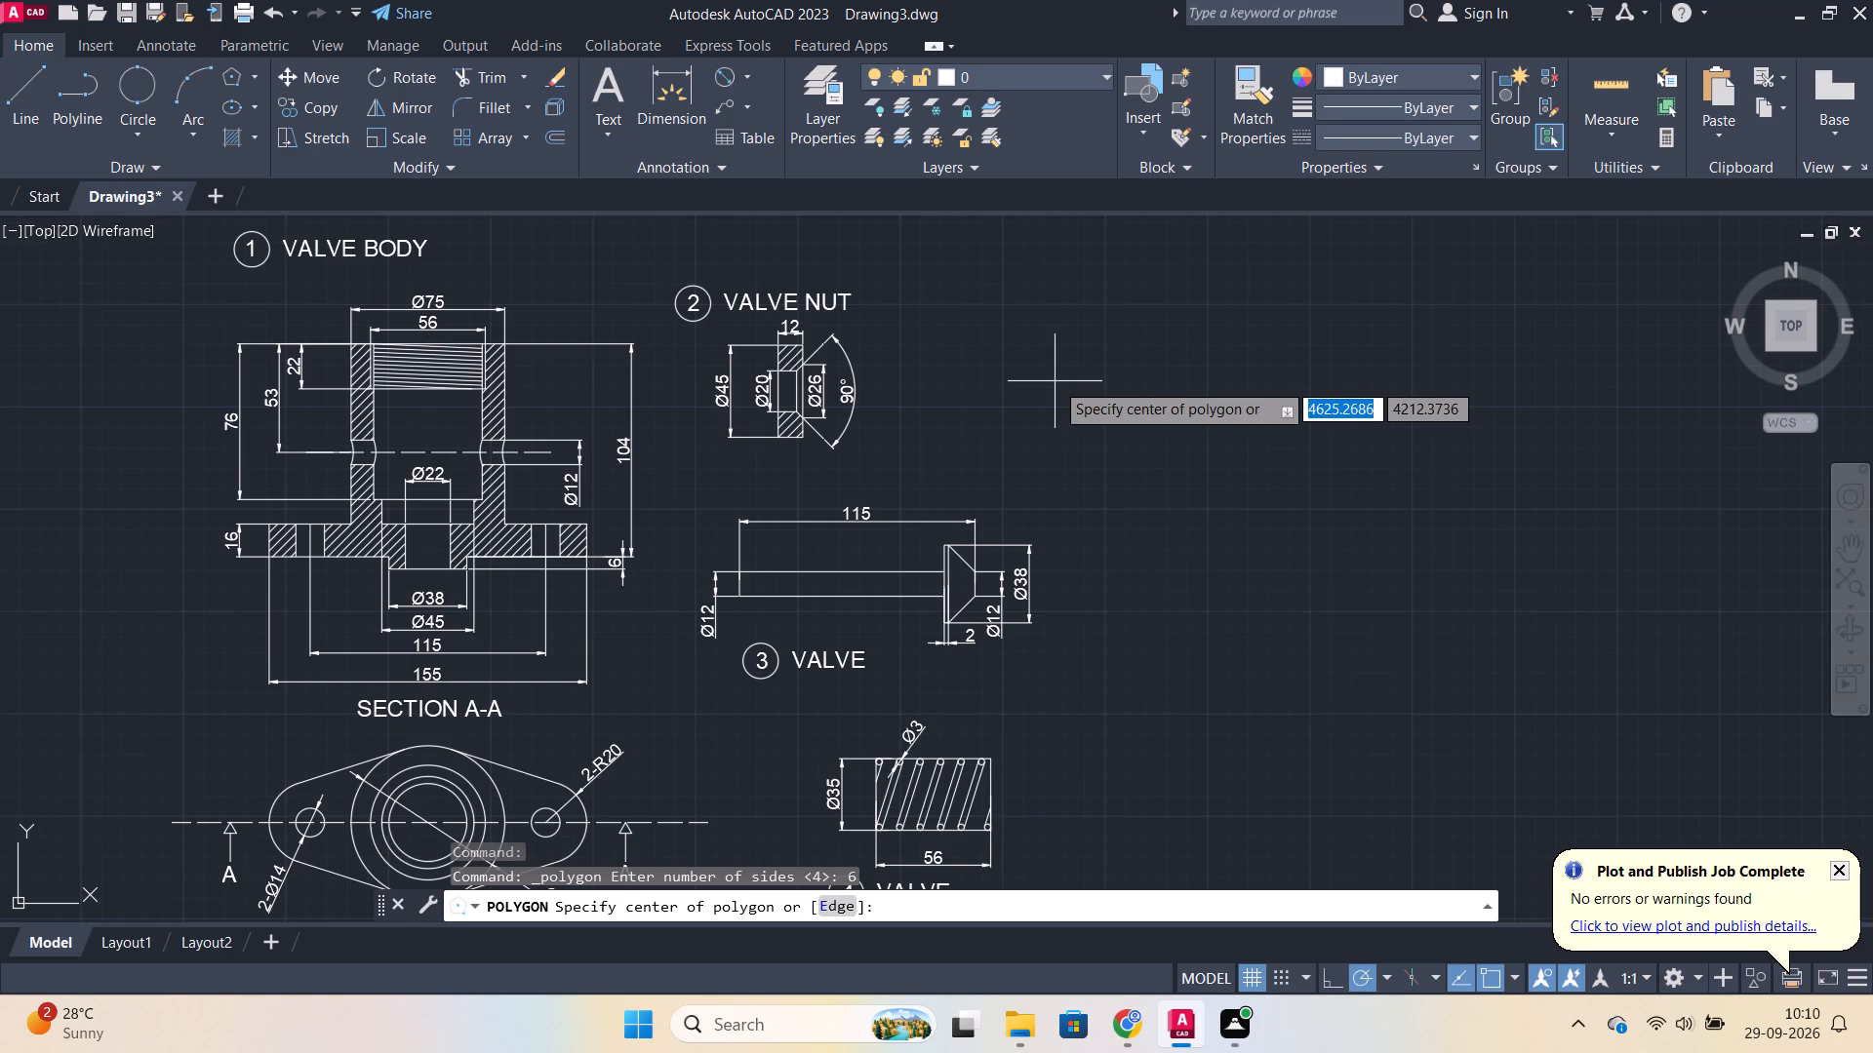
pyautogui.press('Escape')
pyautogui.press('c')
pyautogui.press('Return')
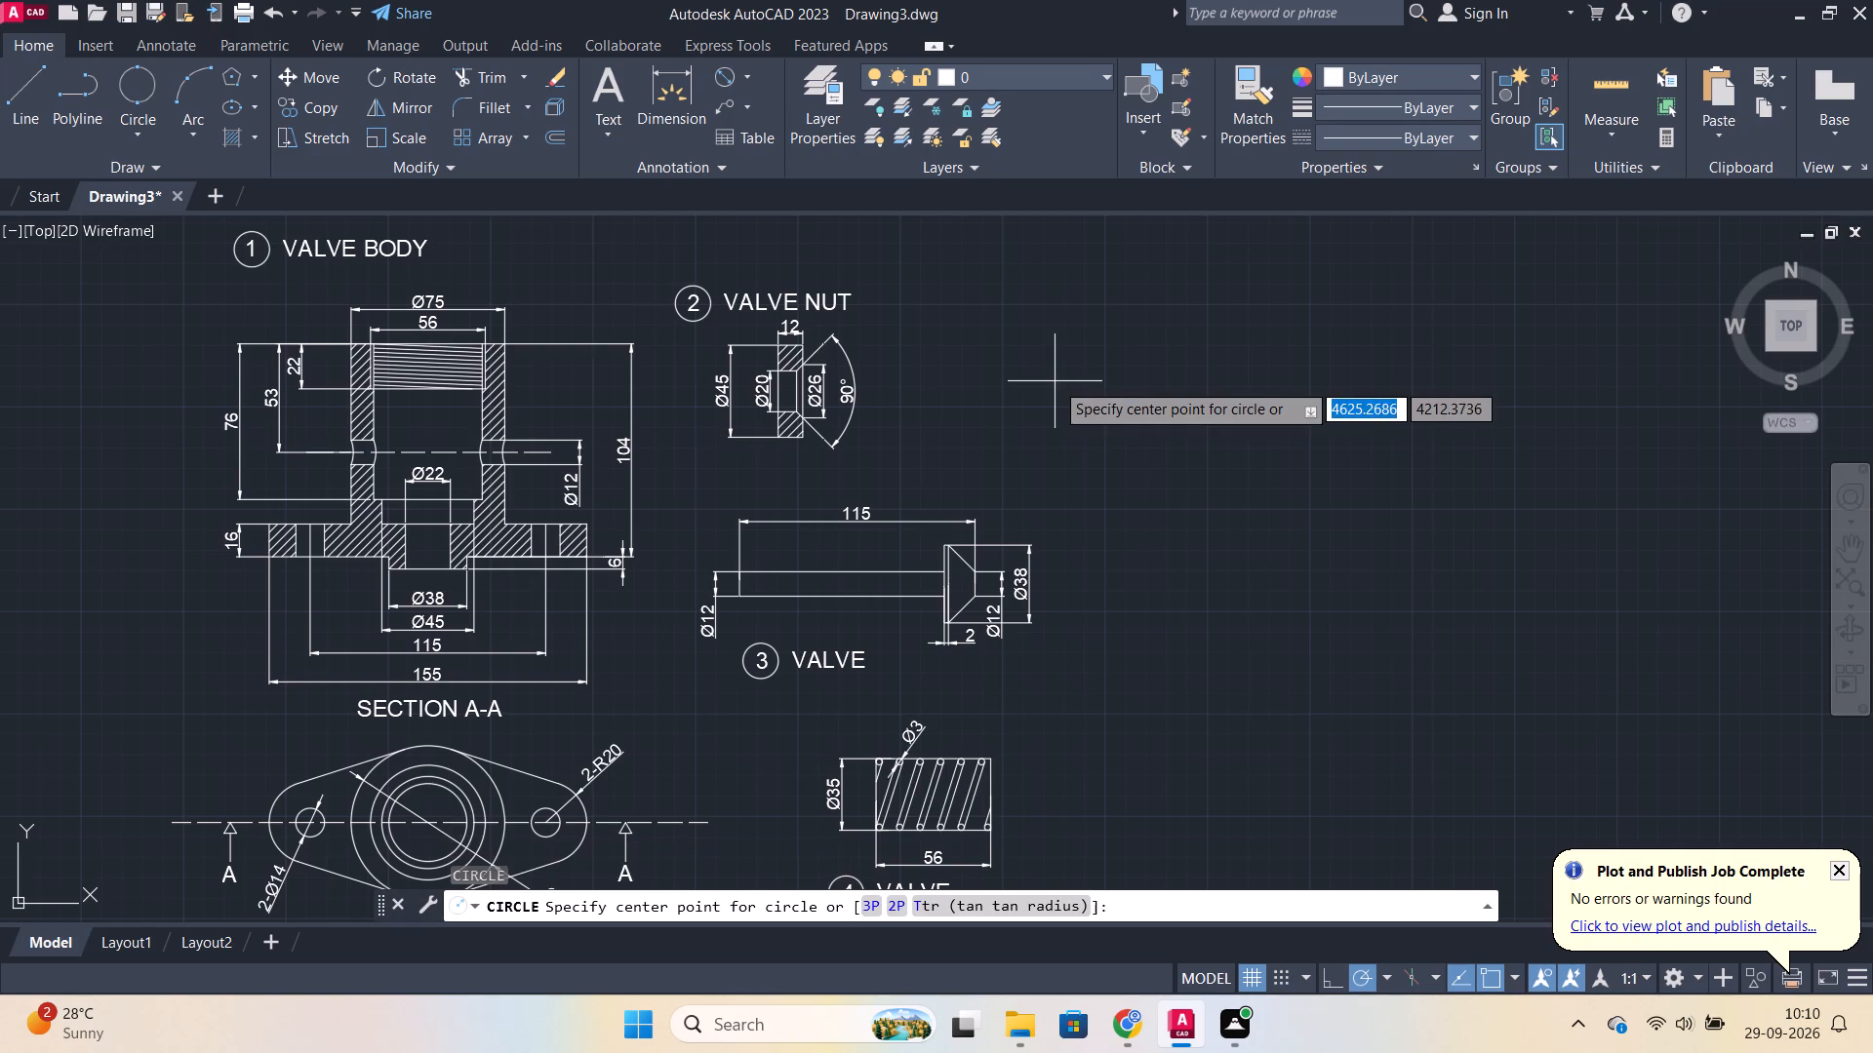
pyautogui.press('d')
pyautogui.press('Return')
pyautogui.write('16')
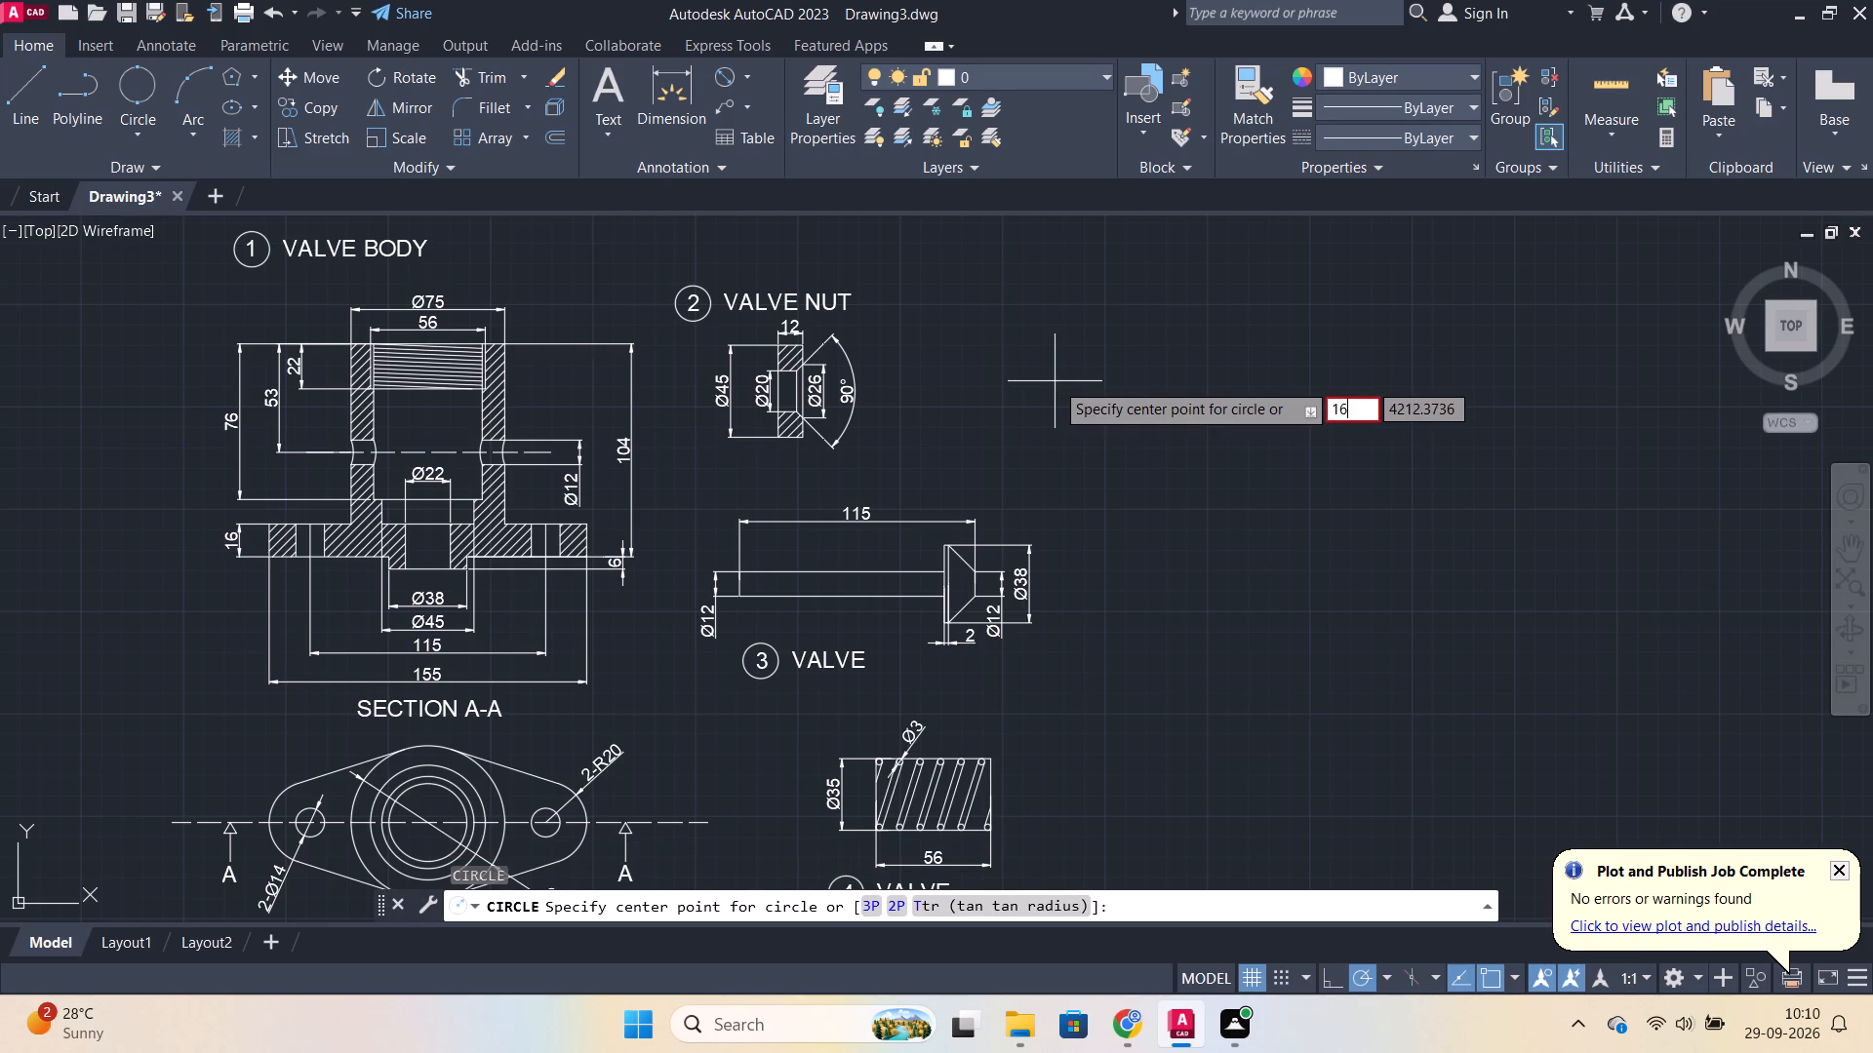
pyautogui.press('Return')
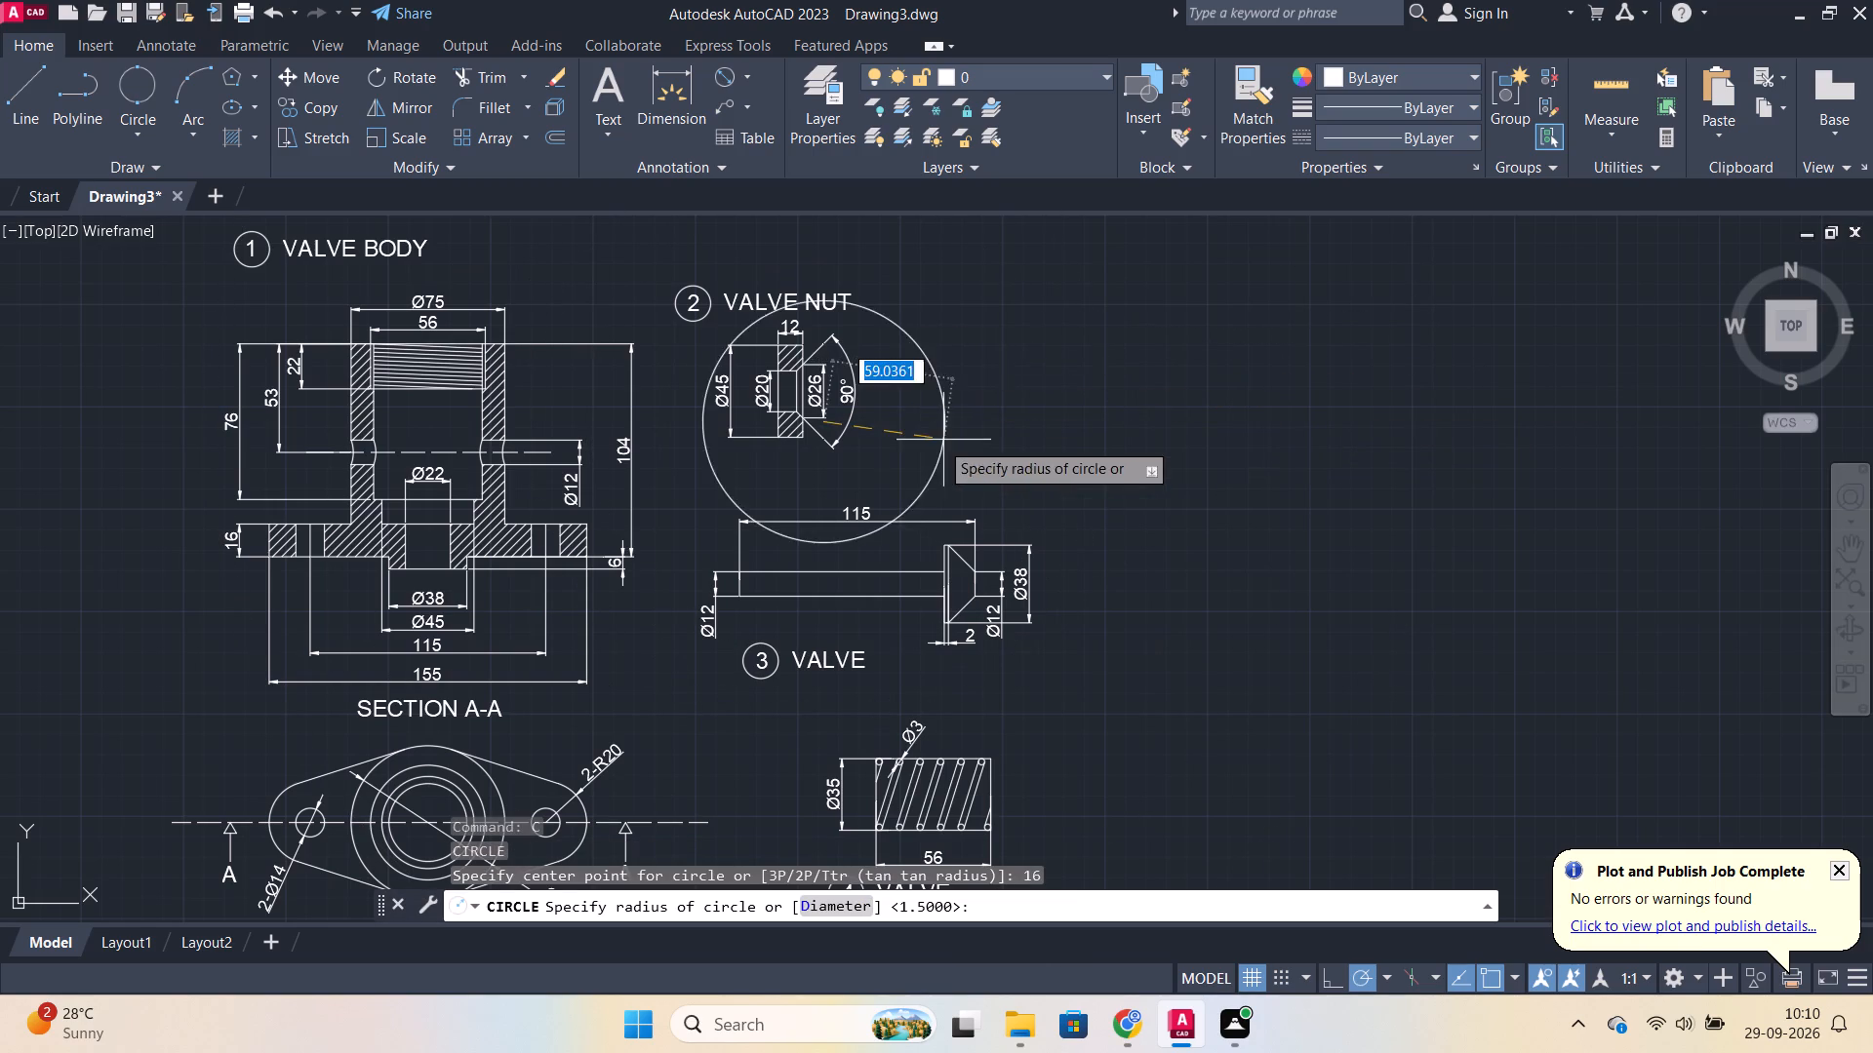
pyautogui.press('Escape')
# Draw a circle of diameter 16 in the empty area beside the valve nut section.
pyautogui.press('c')
pyautogui.press('Return')
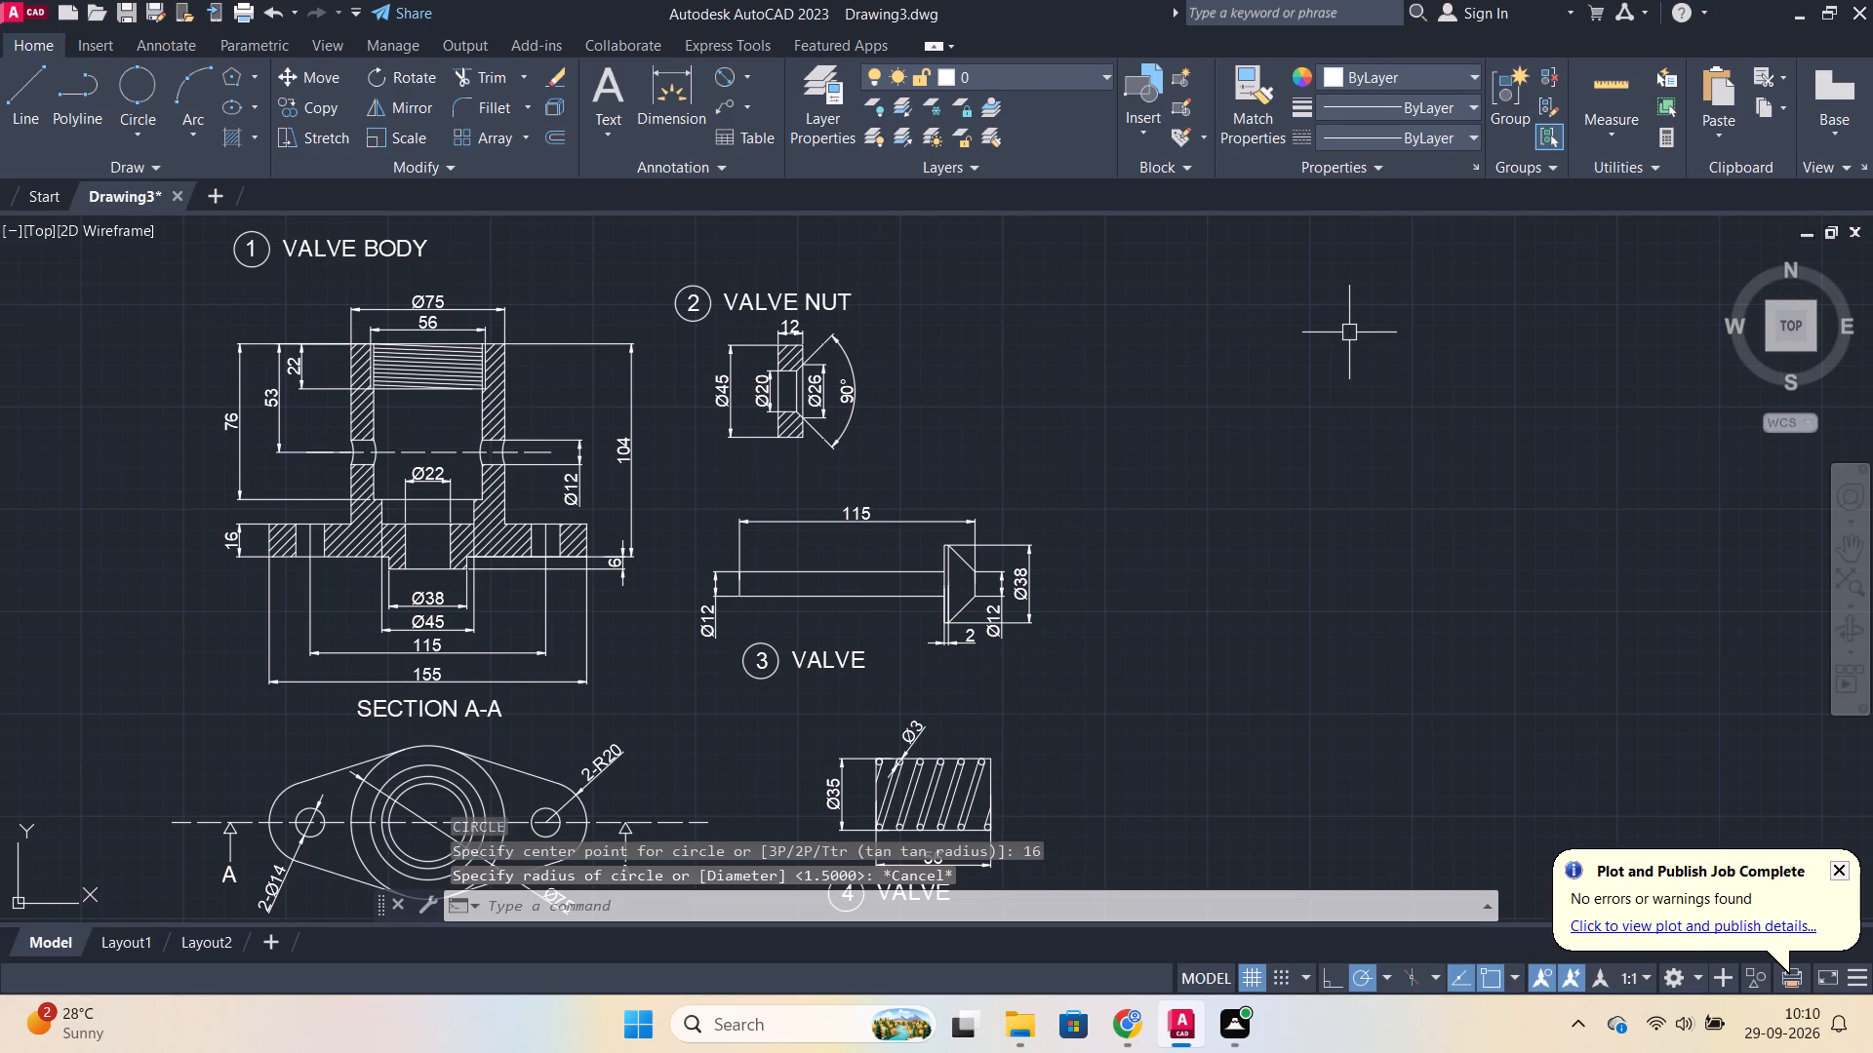
pyautogui.click(1096, 397)
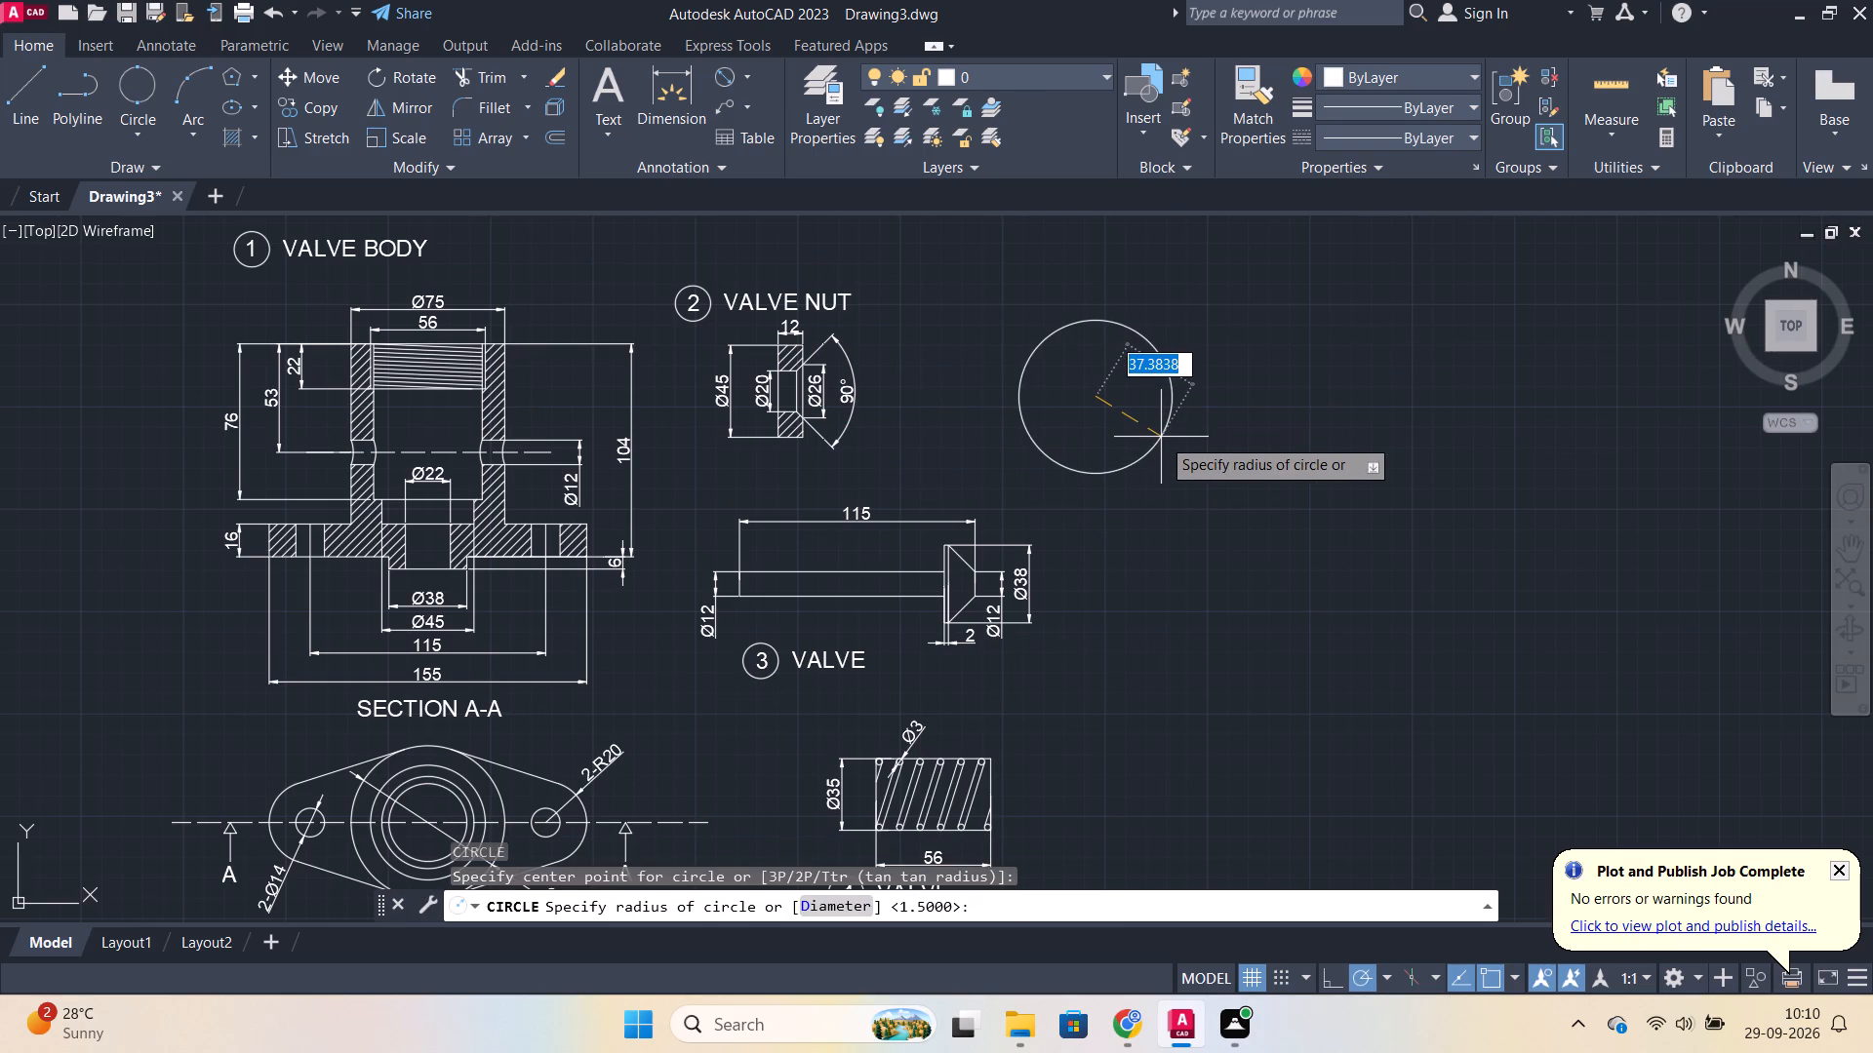
pyautogui.press('d')
pyautogui.hotkey('shift', 'Return')
pyautogui.write('16')
pyautogui.press('Return')
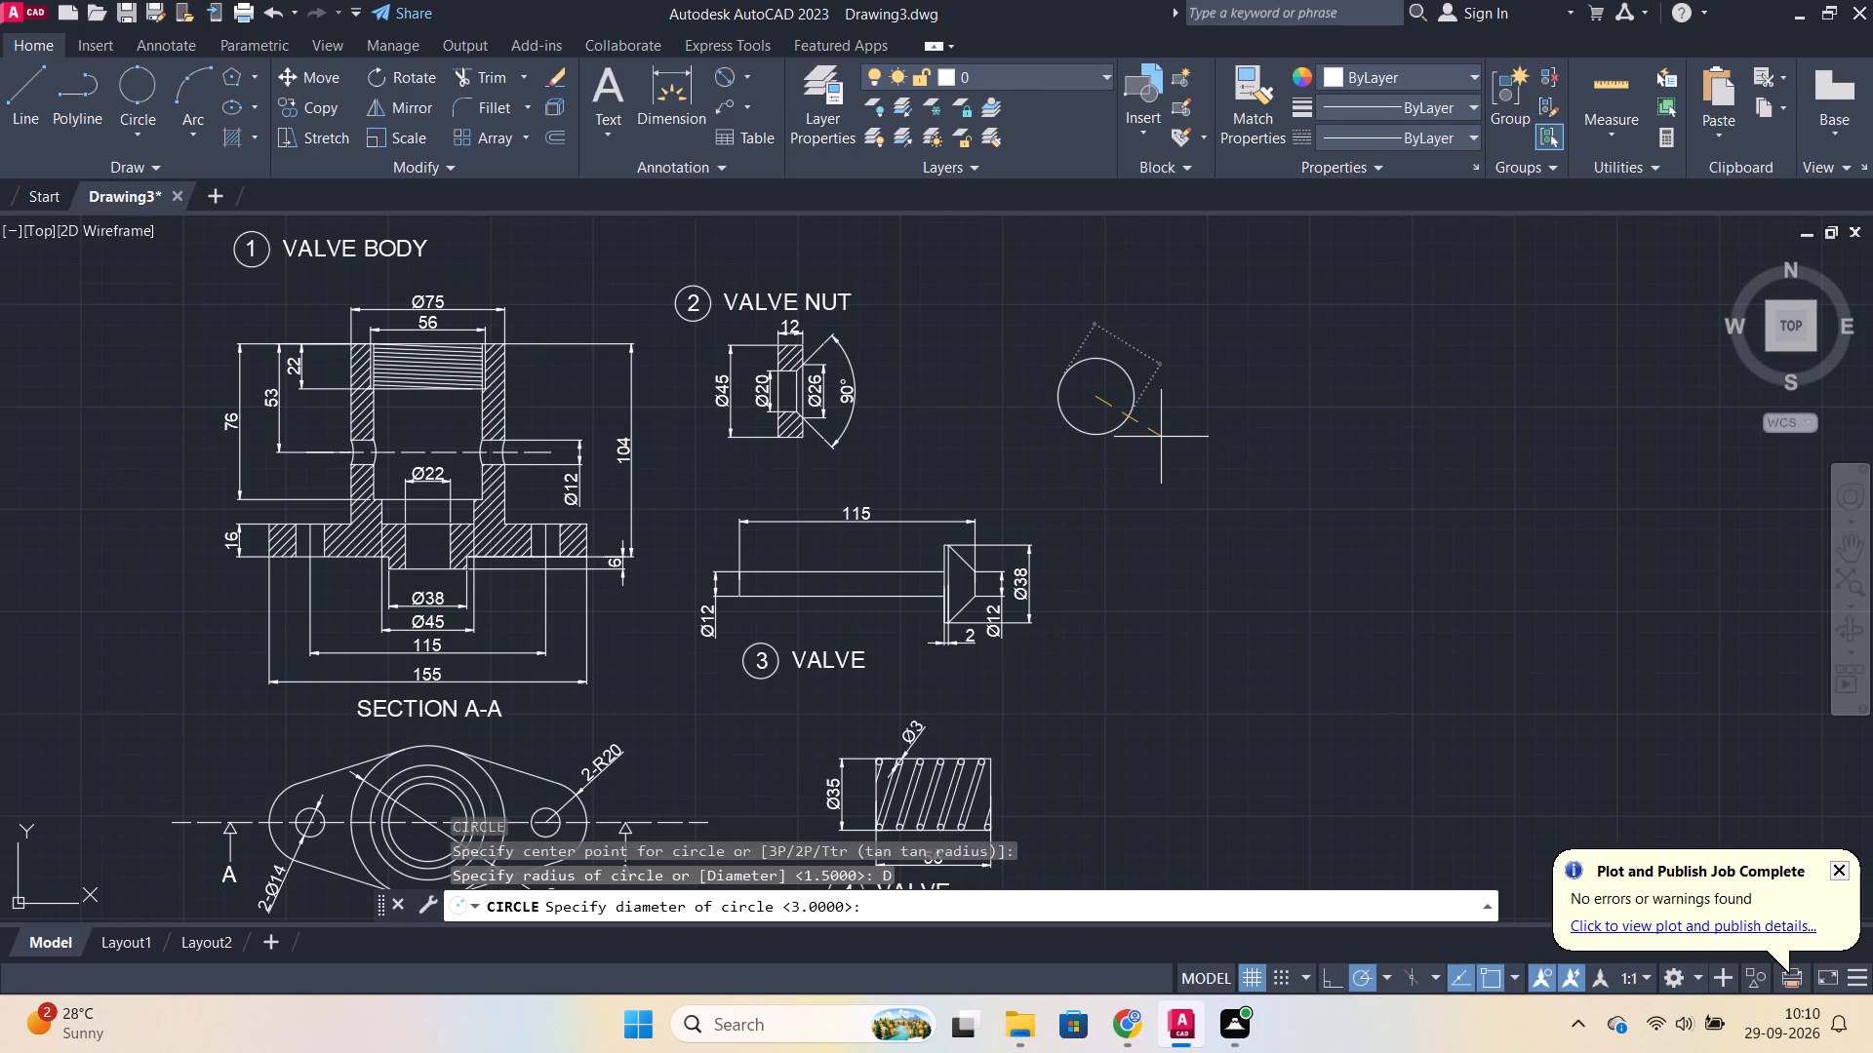
# Draw a six-sided polygon circumscribed about the 16 diameter circle, centred on it with radius 8 and vertical side edges.
pyautogui.scroll(4, 1124, 406)
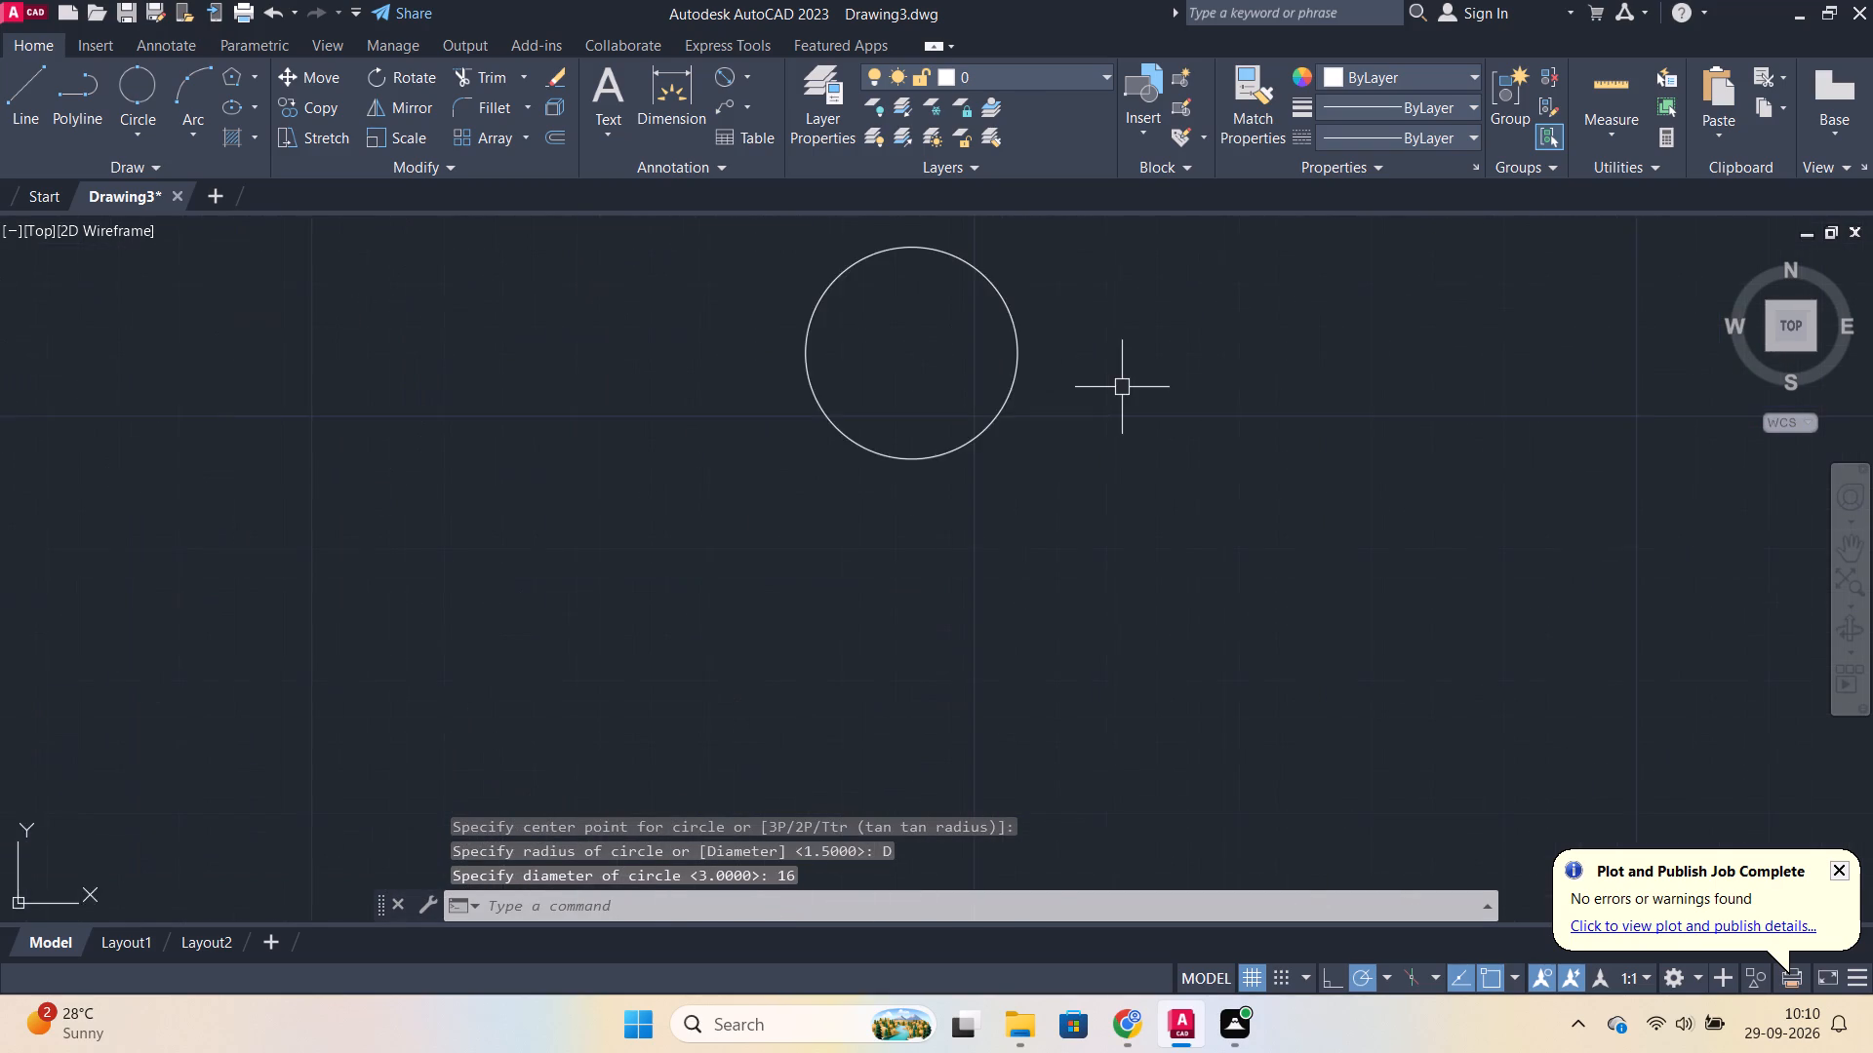
pyautogui.moveTo(1134, 429); pyautogui.dragTo(1148, 523, button='middle')
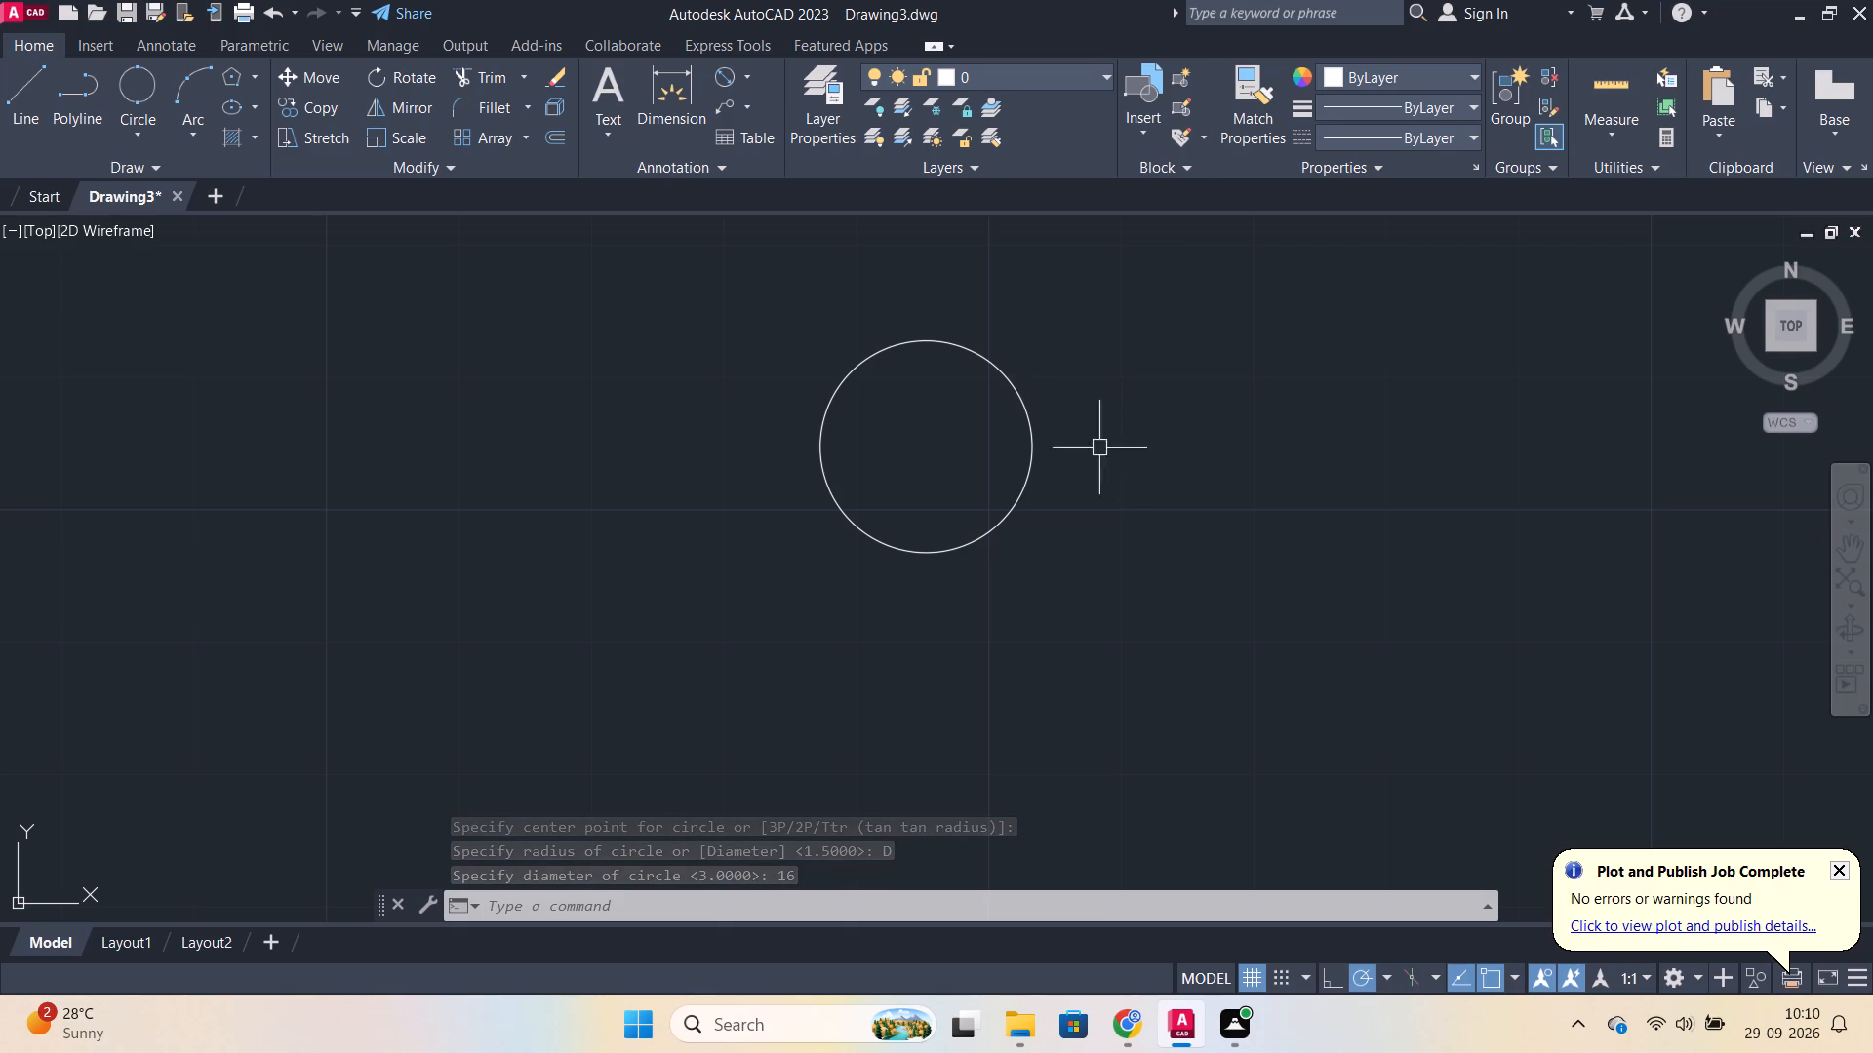
pyautogui.click(236, 68)
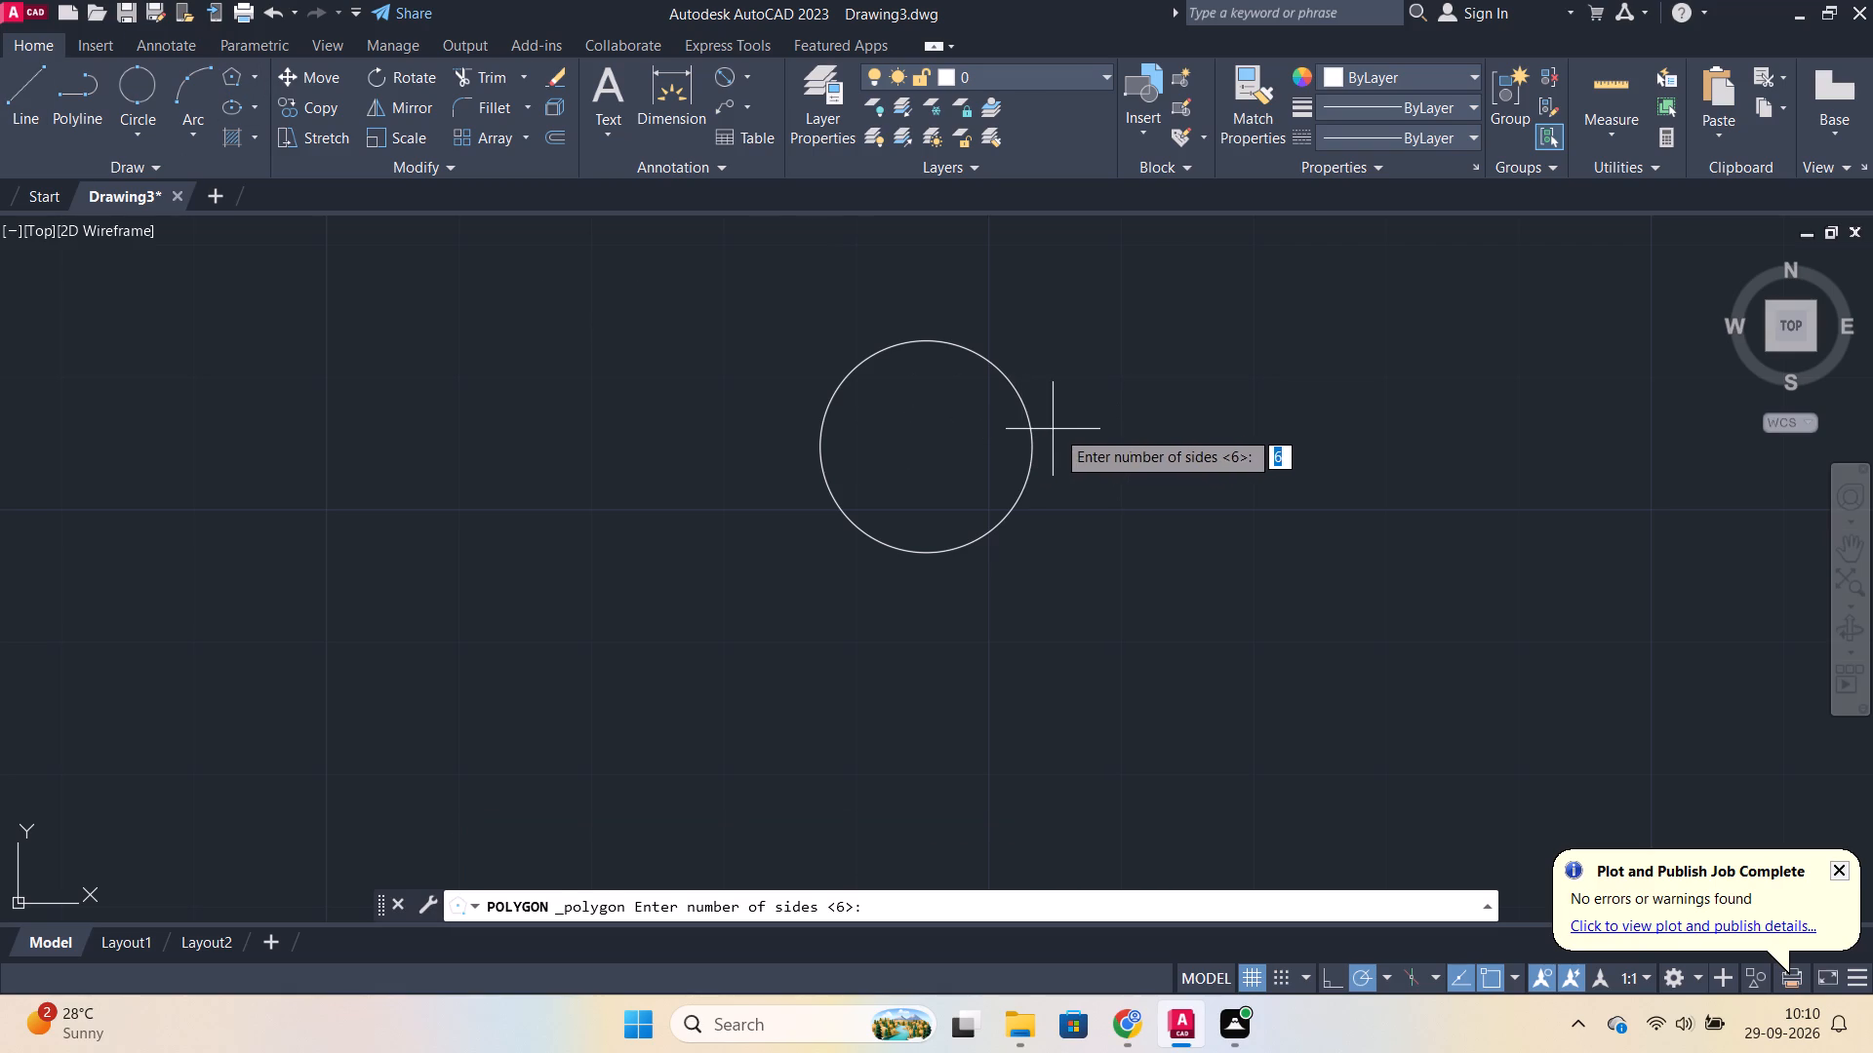
pyautogui.press('Return')
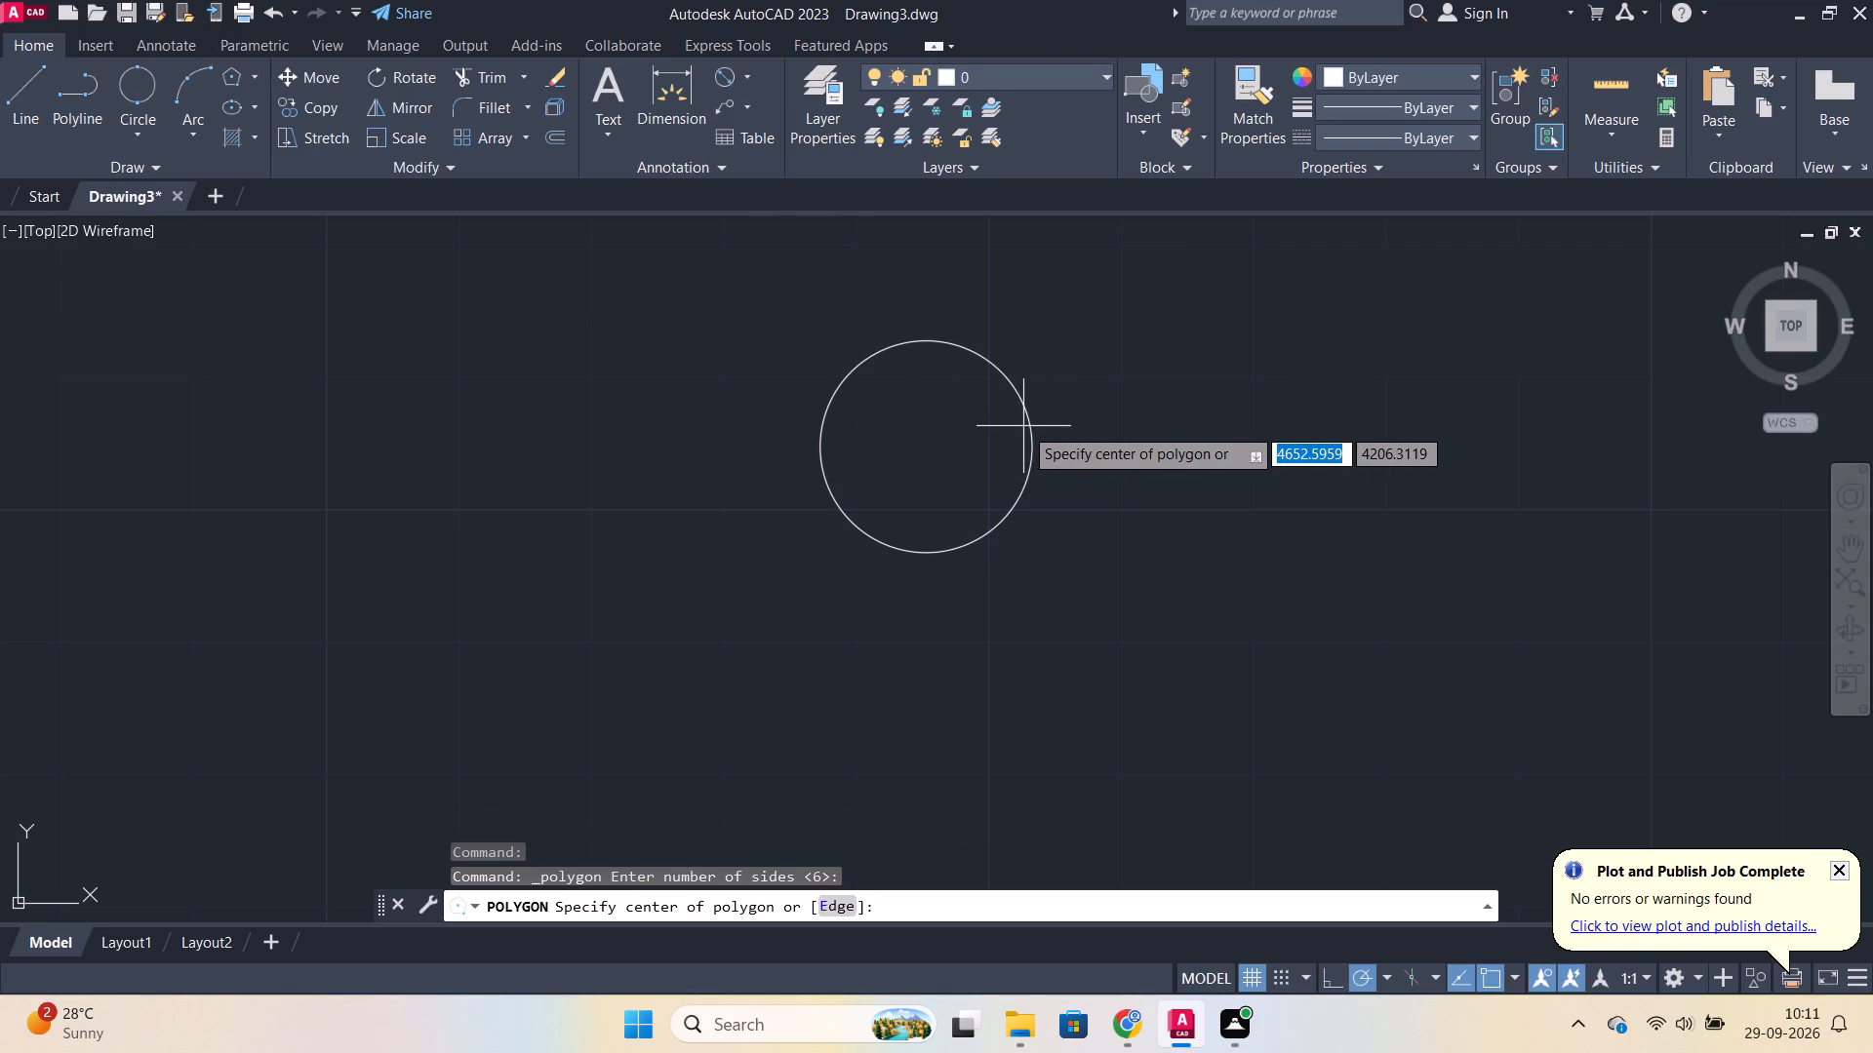
pyautogui.click(922, 447)
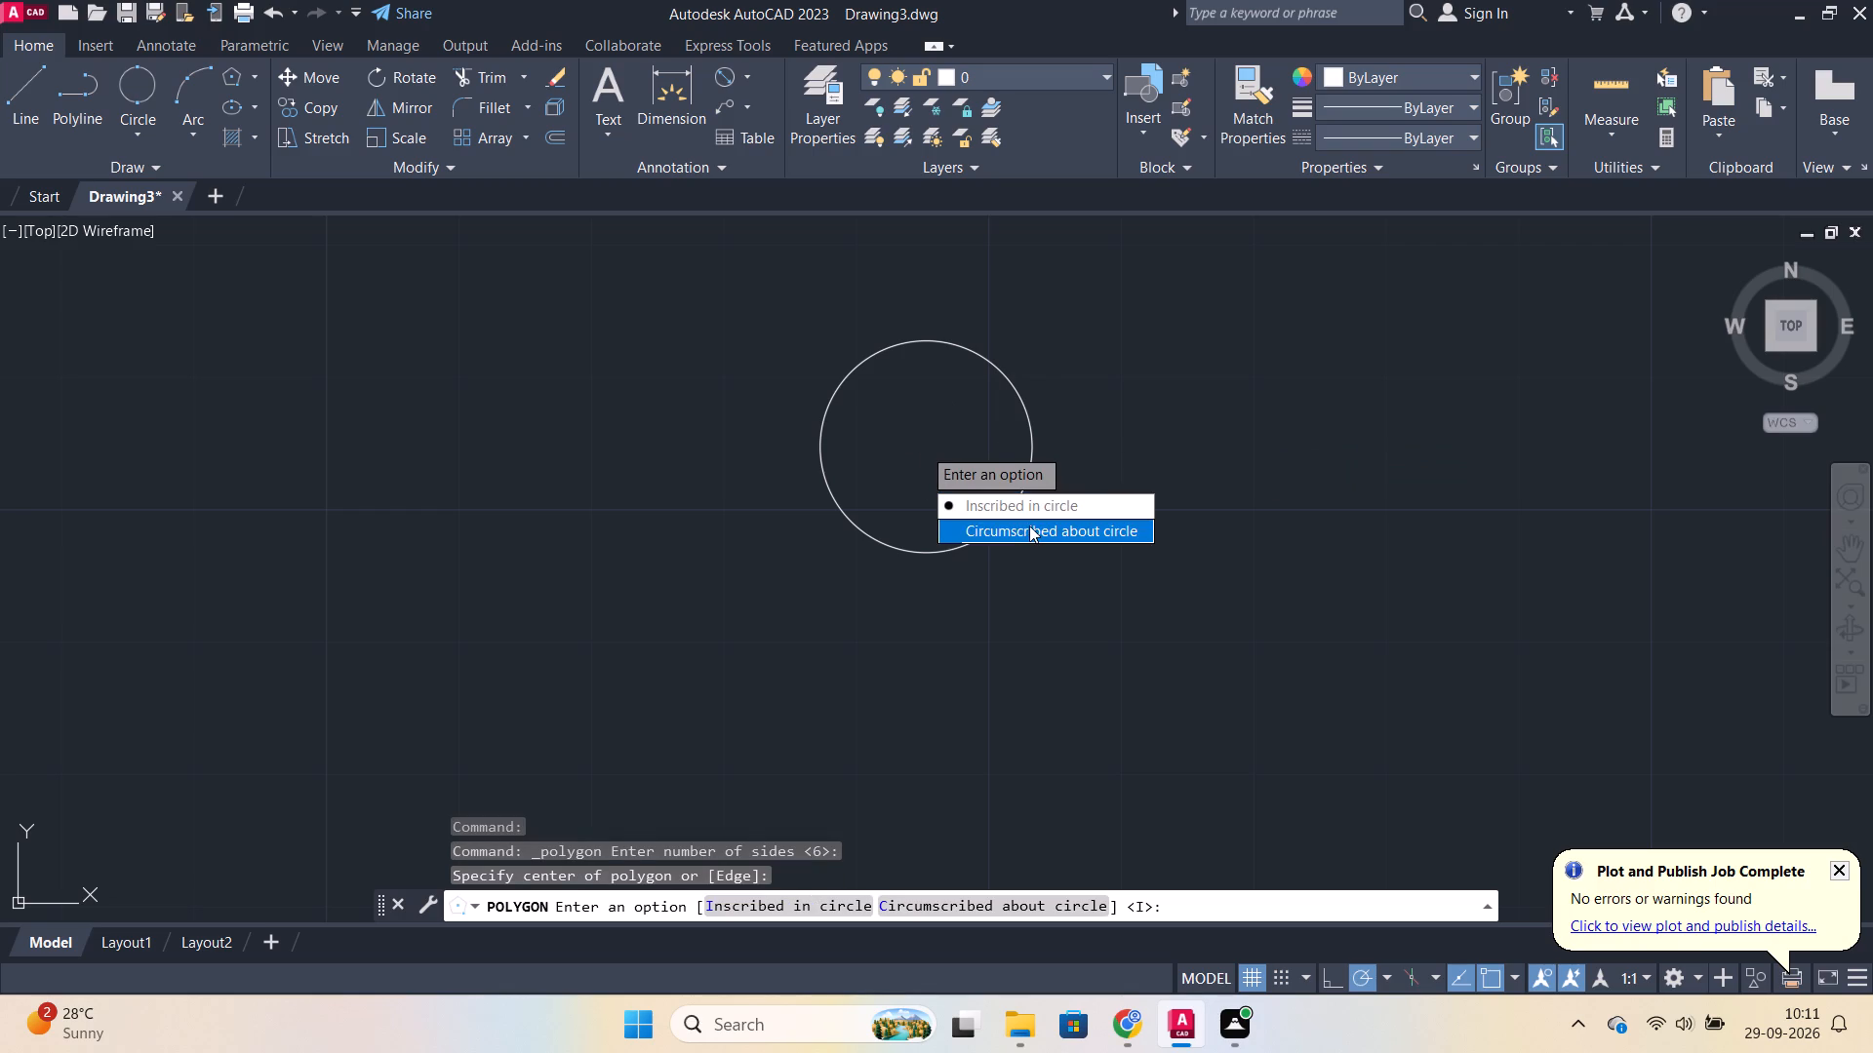
pyautogui.moveTo(1029, 526); pyautogui.dragTo(922, 447)
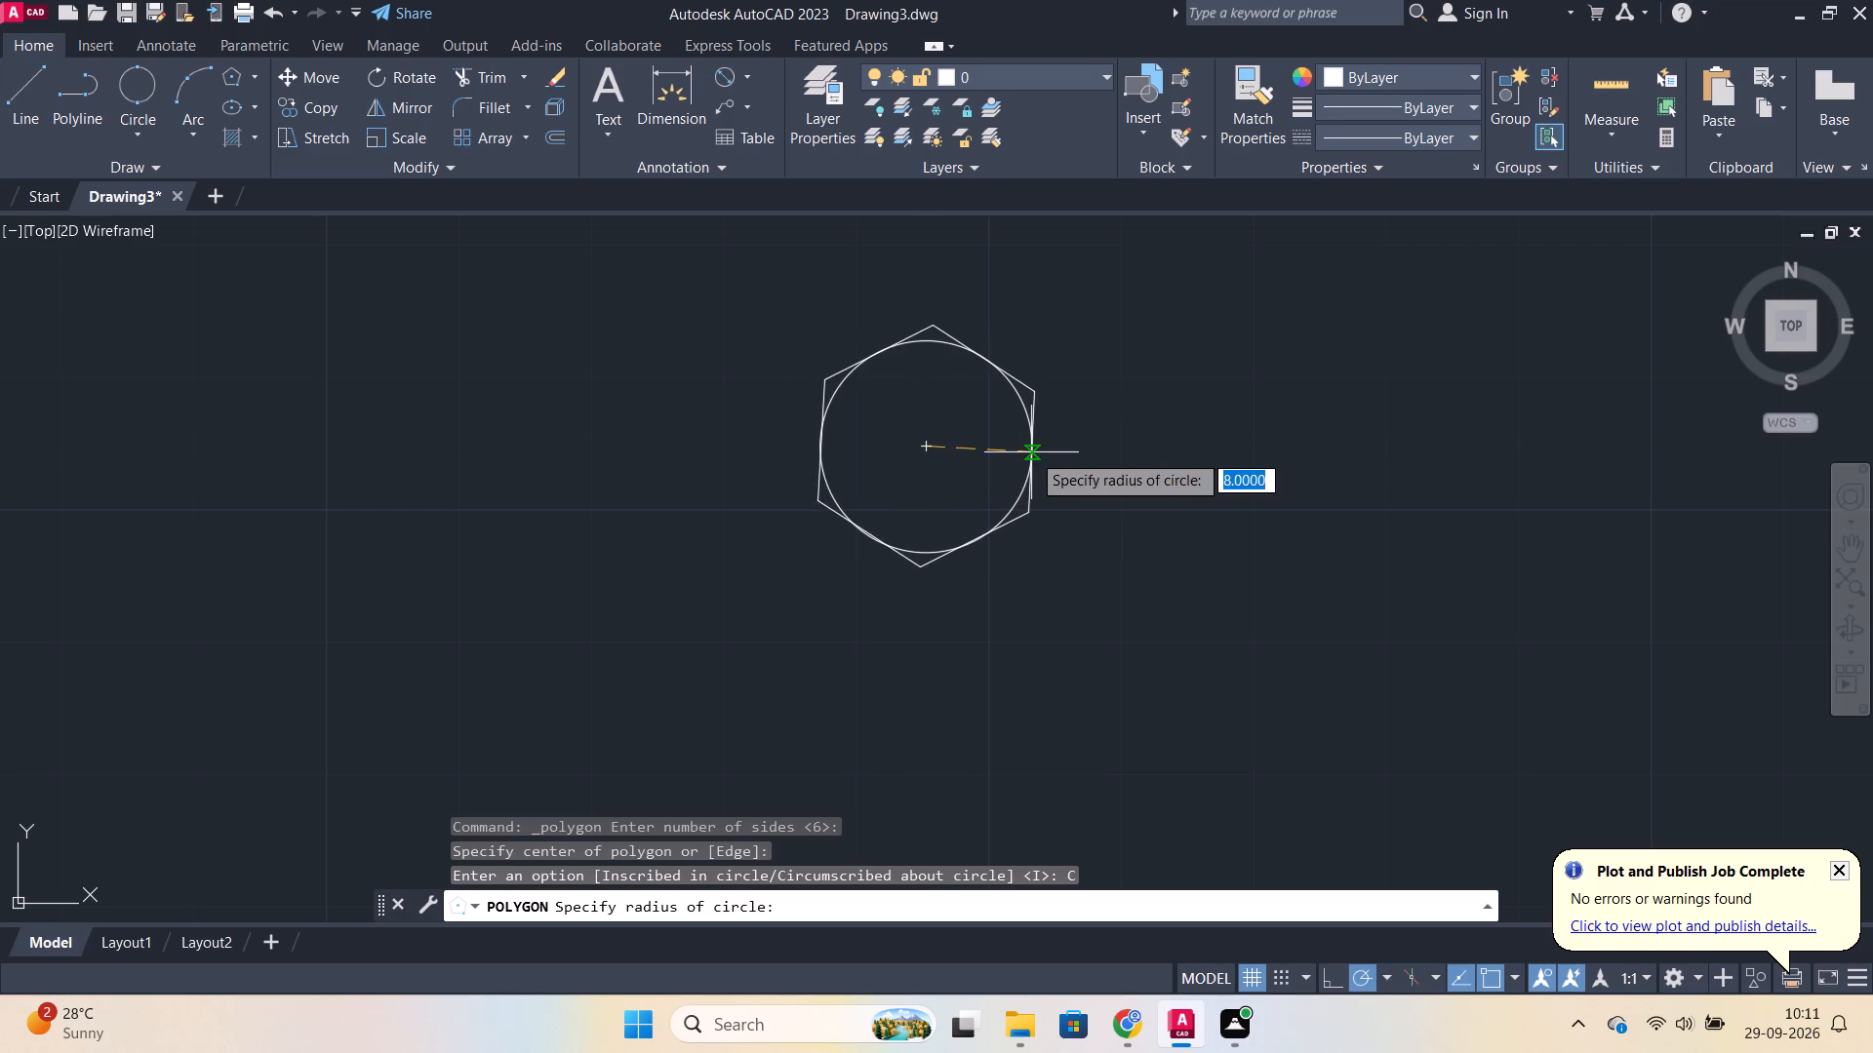
pyautogui.click(1029, 442)
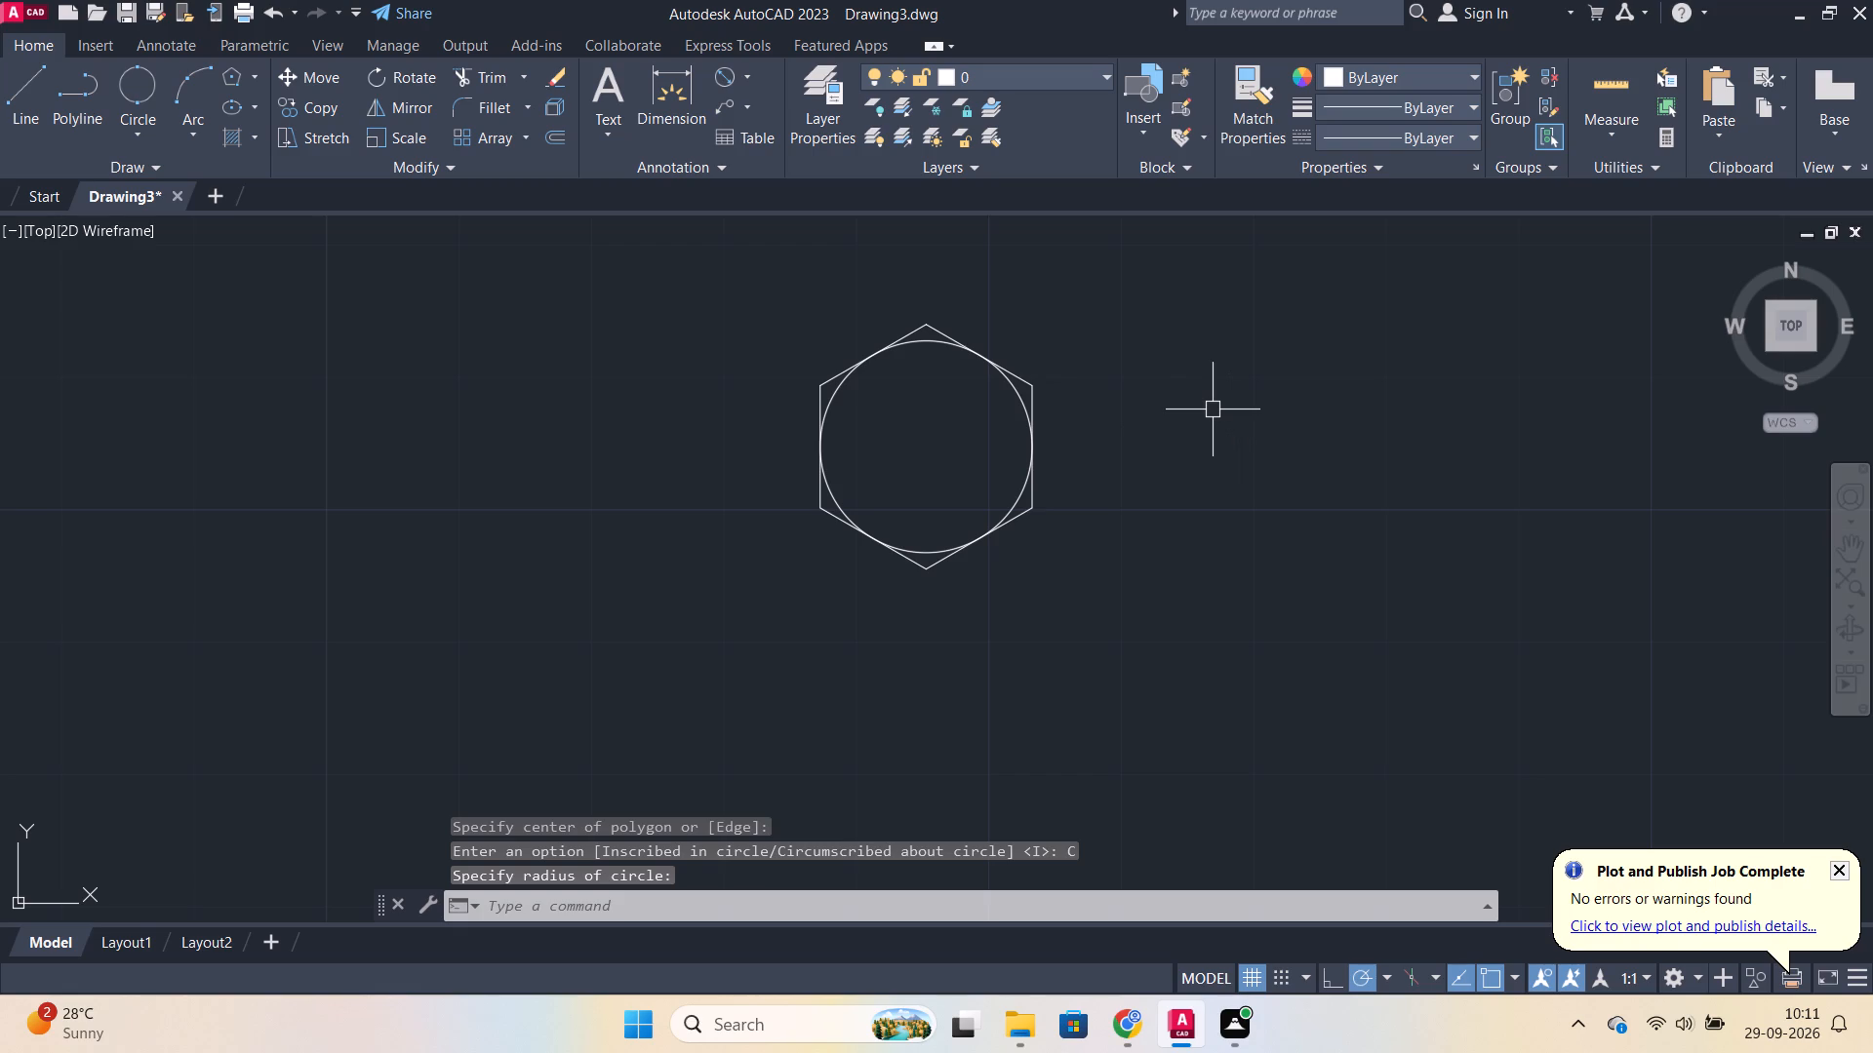
# Draw a circle of diameter 12 concentric with the circle inside the hexagon.
pyautogui.scroll(-1, 1283, 425)
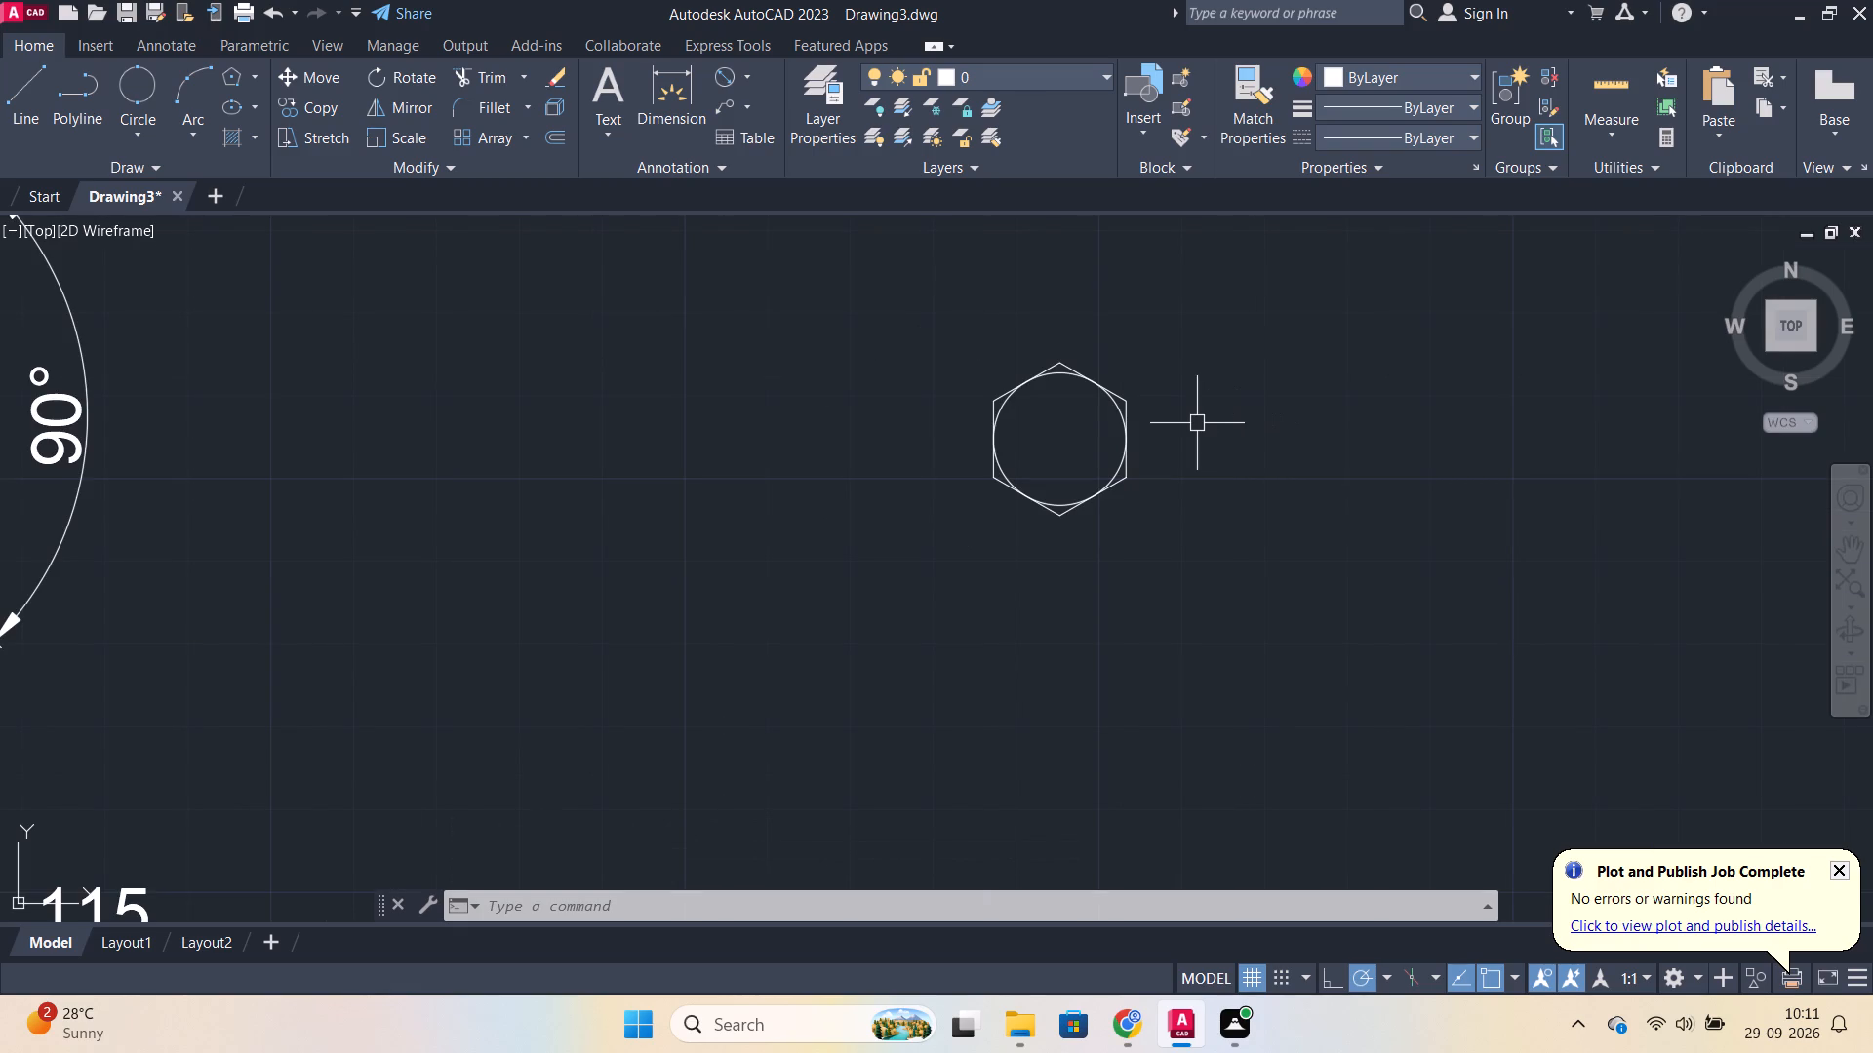
pyautogui.scroll(1, 1197, 423)
pyautogui.moveTo(1178, 431); pyautogui.dragTo(1116, 437, button='middle')
pyautogui.press('c')
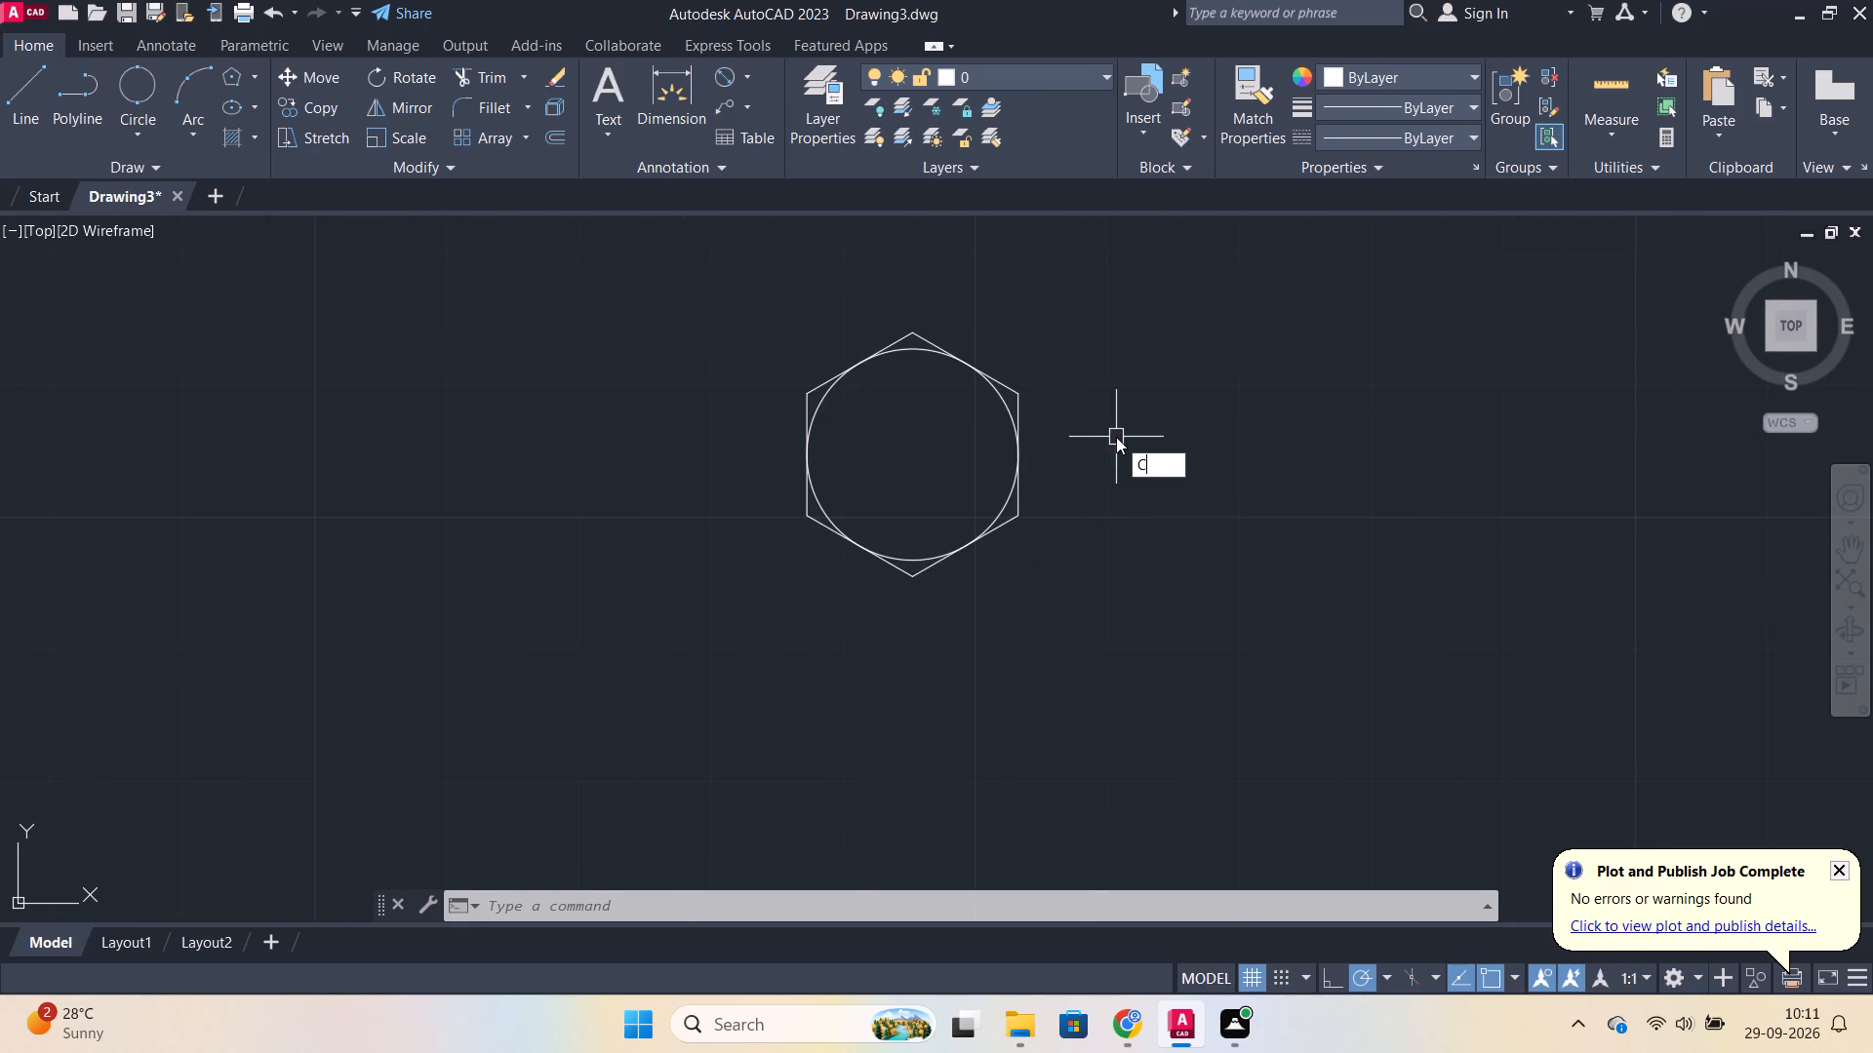
pyautogui.press('Return')
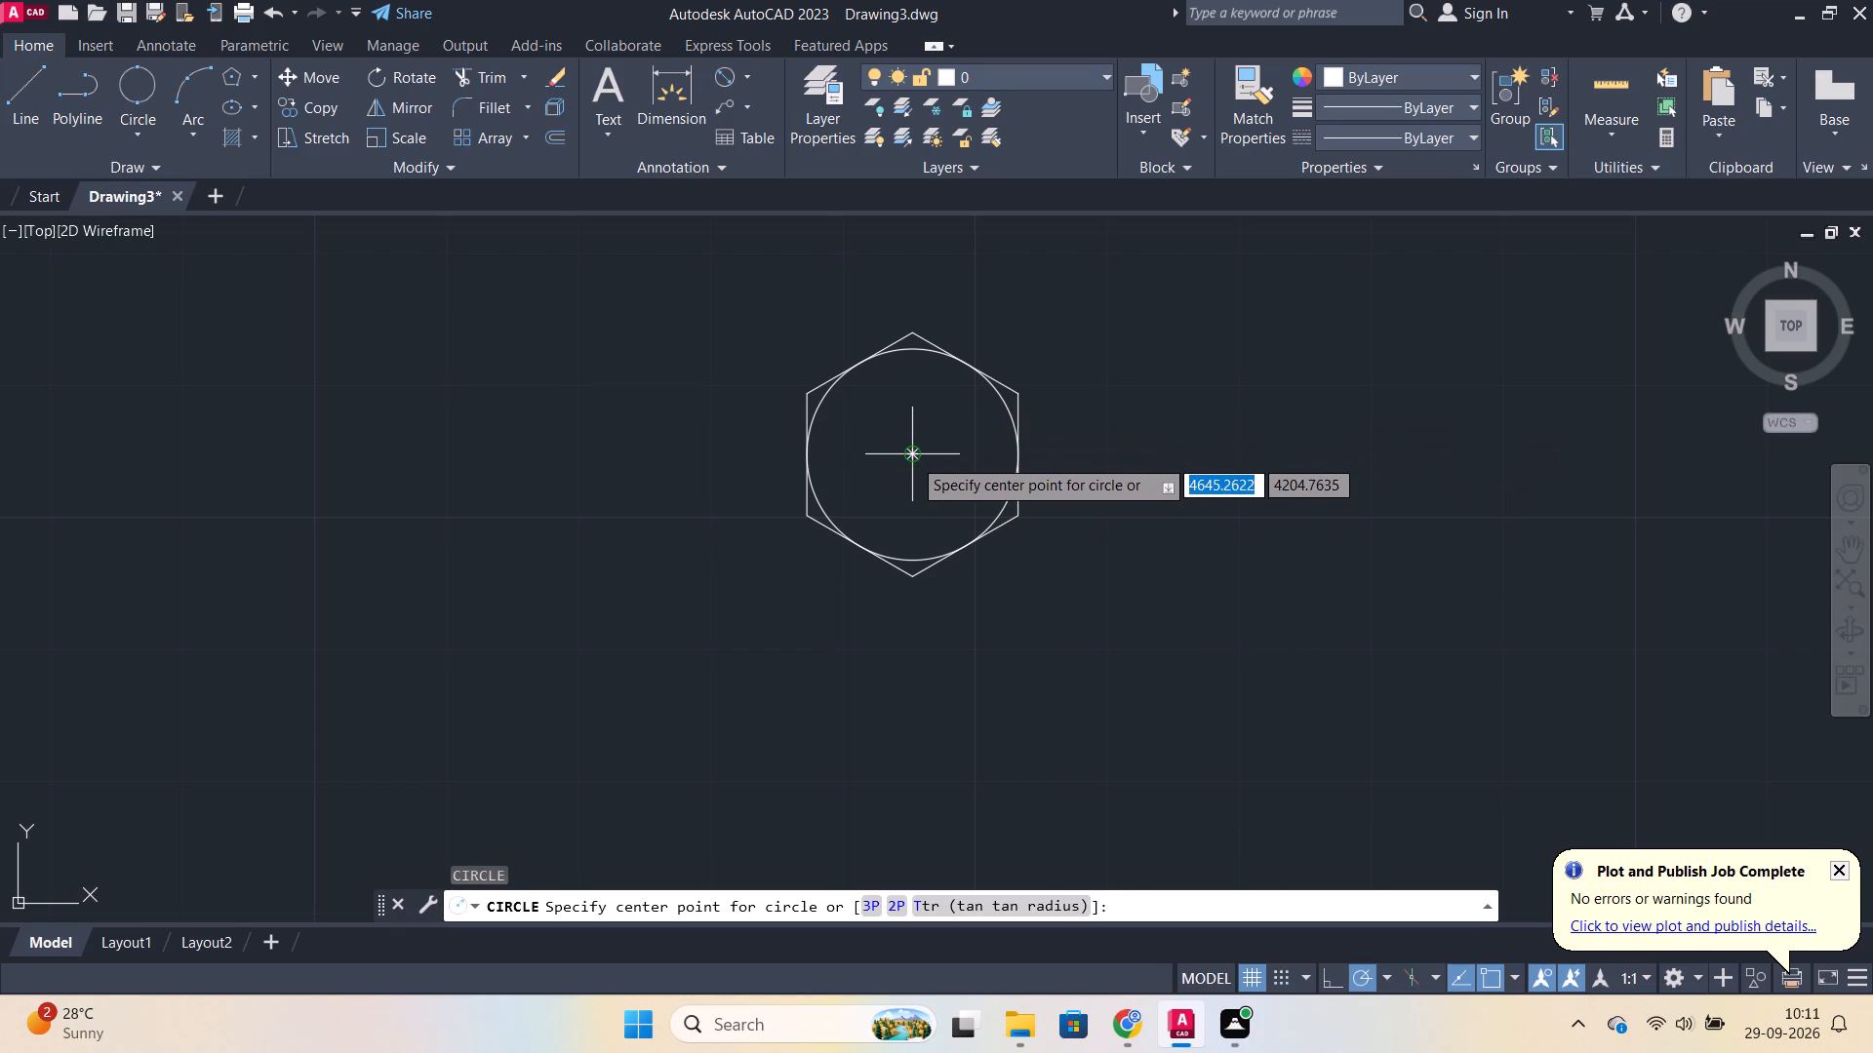
pyautogui.click(912, 457)
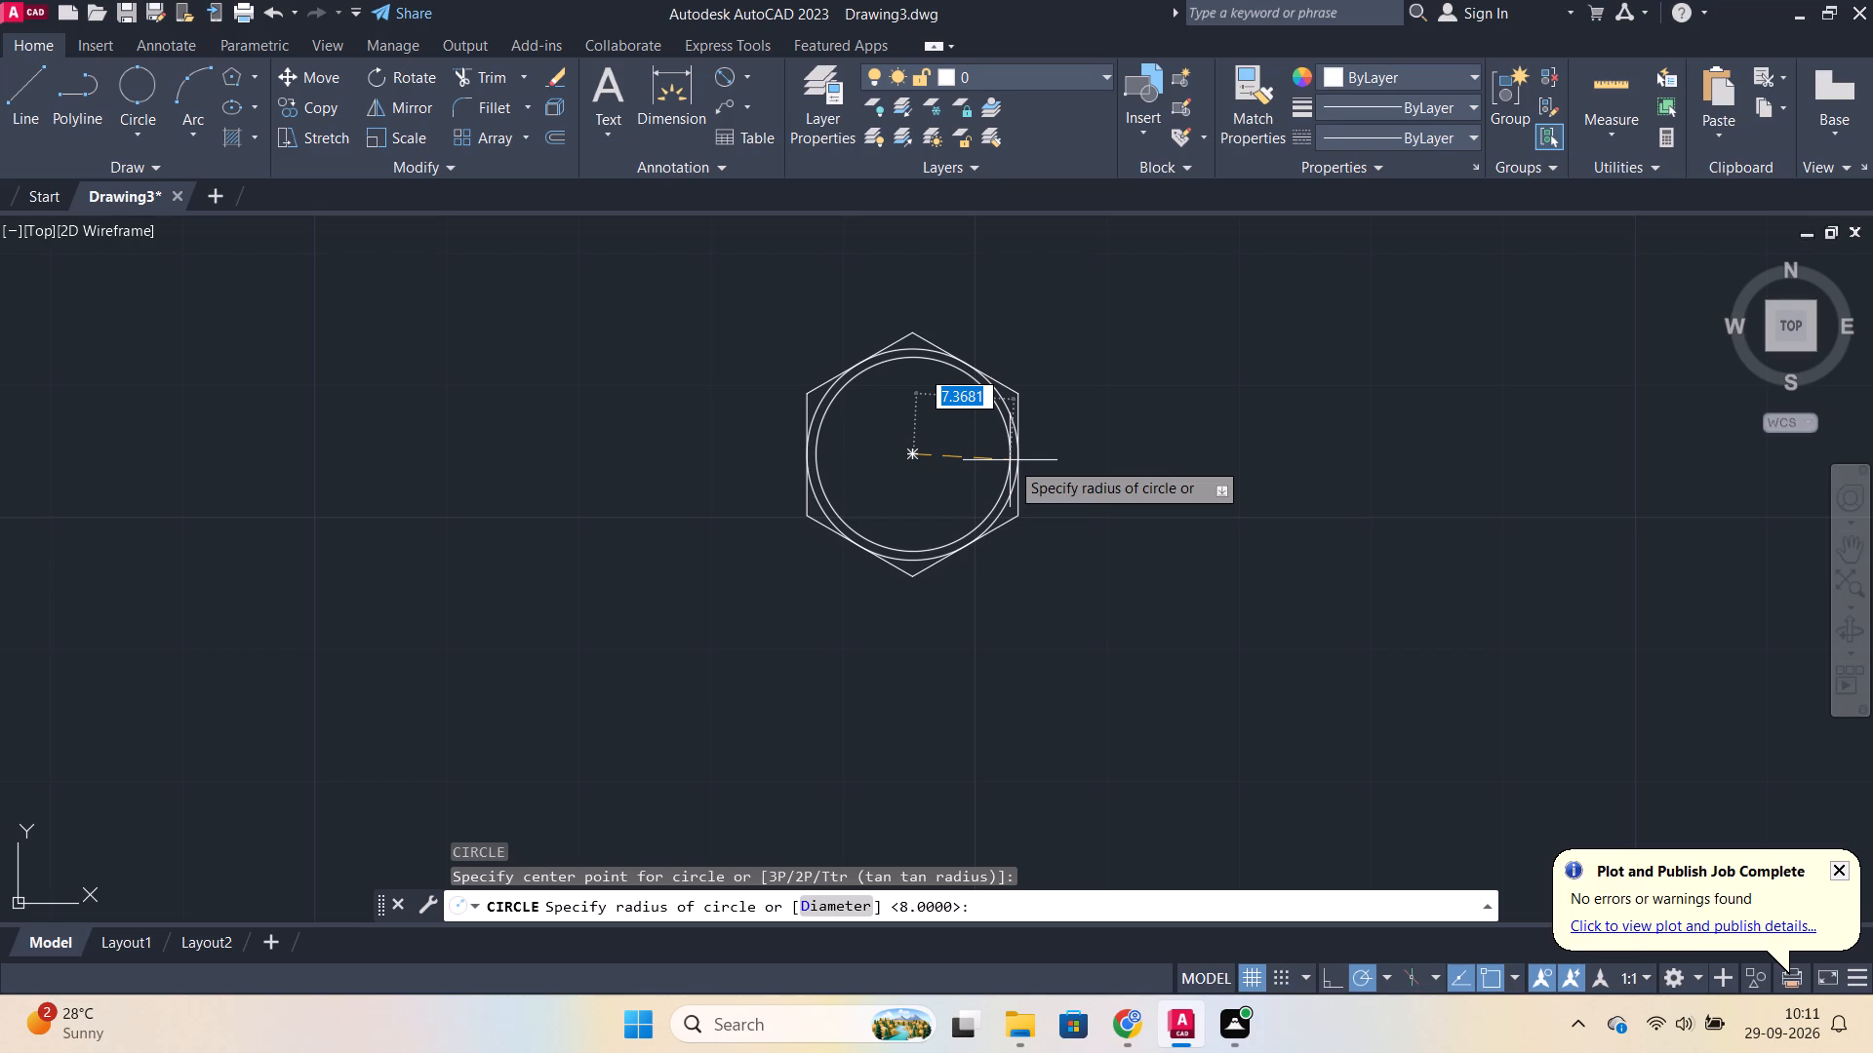
pyautogui.write('DD')
pyautogui.press('BackSpace')
pyautogui.press('Return')
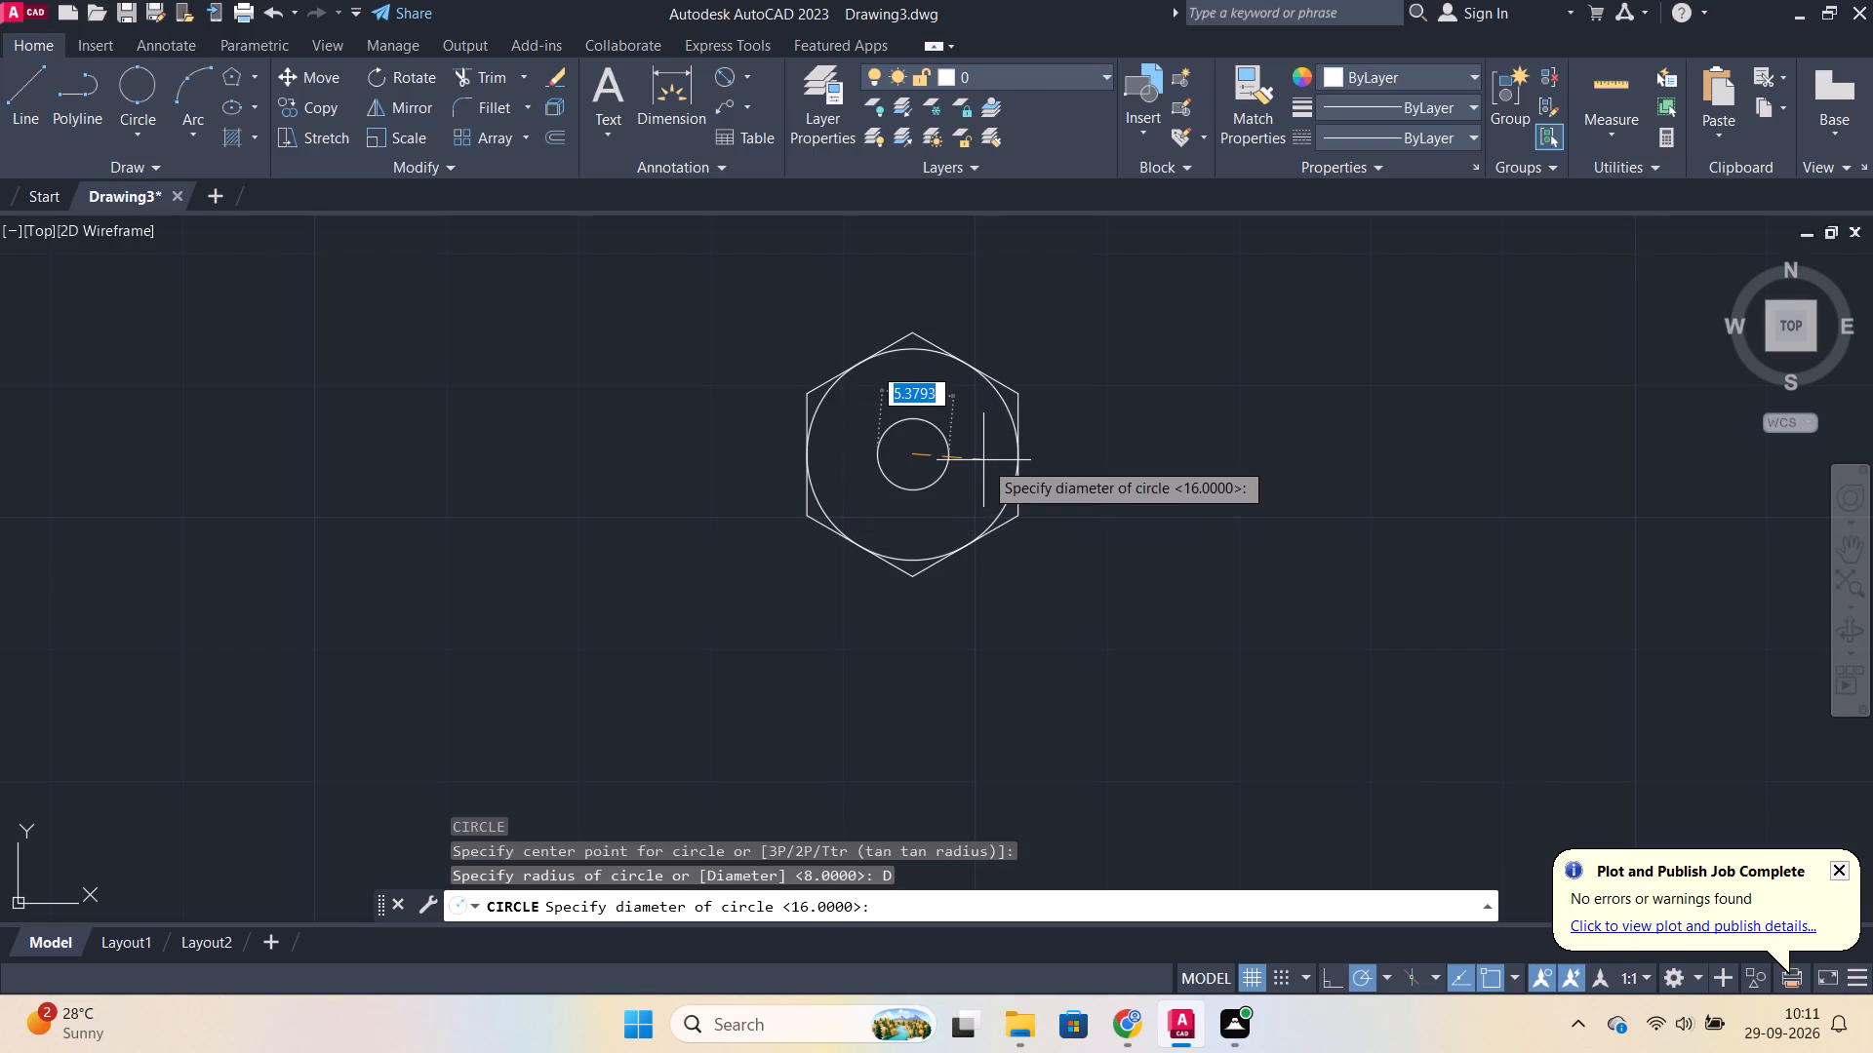
pyautogui.write('12')
pyautogui.press('Return')
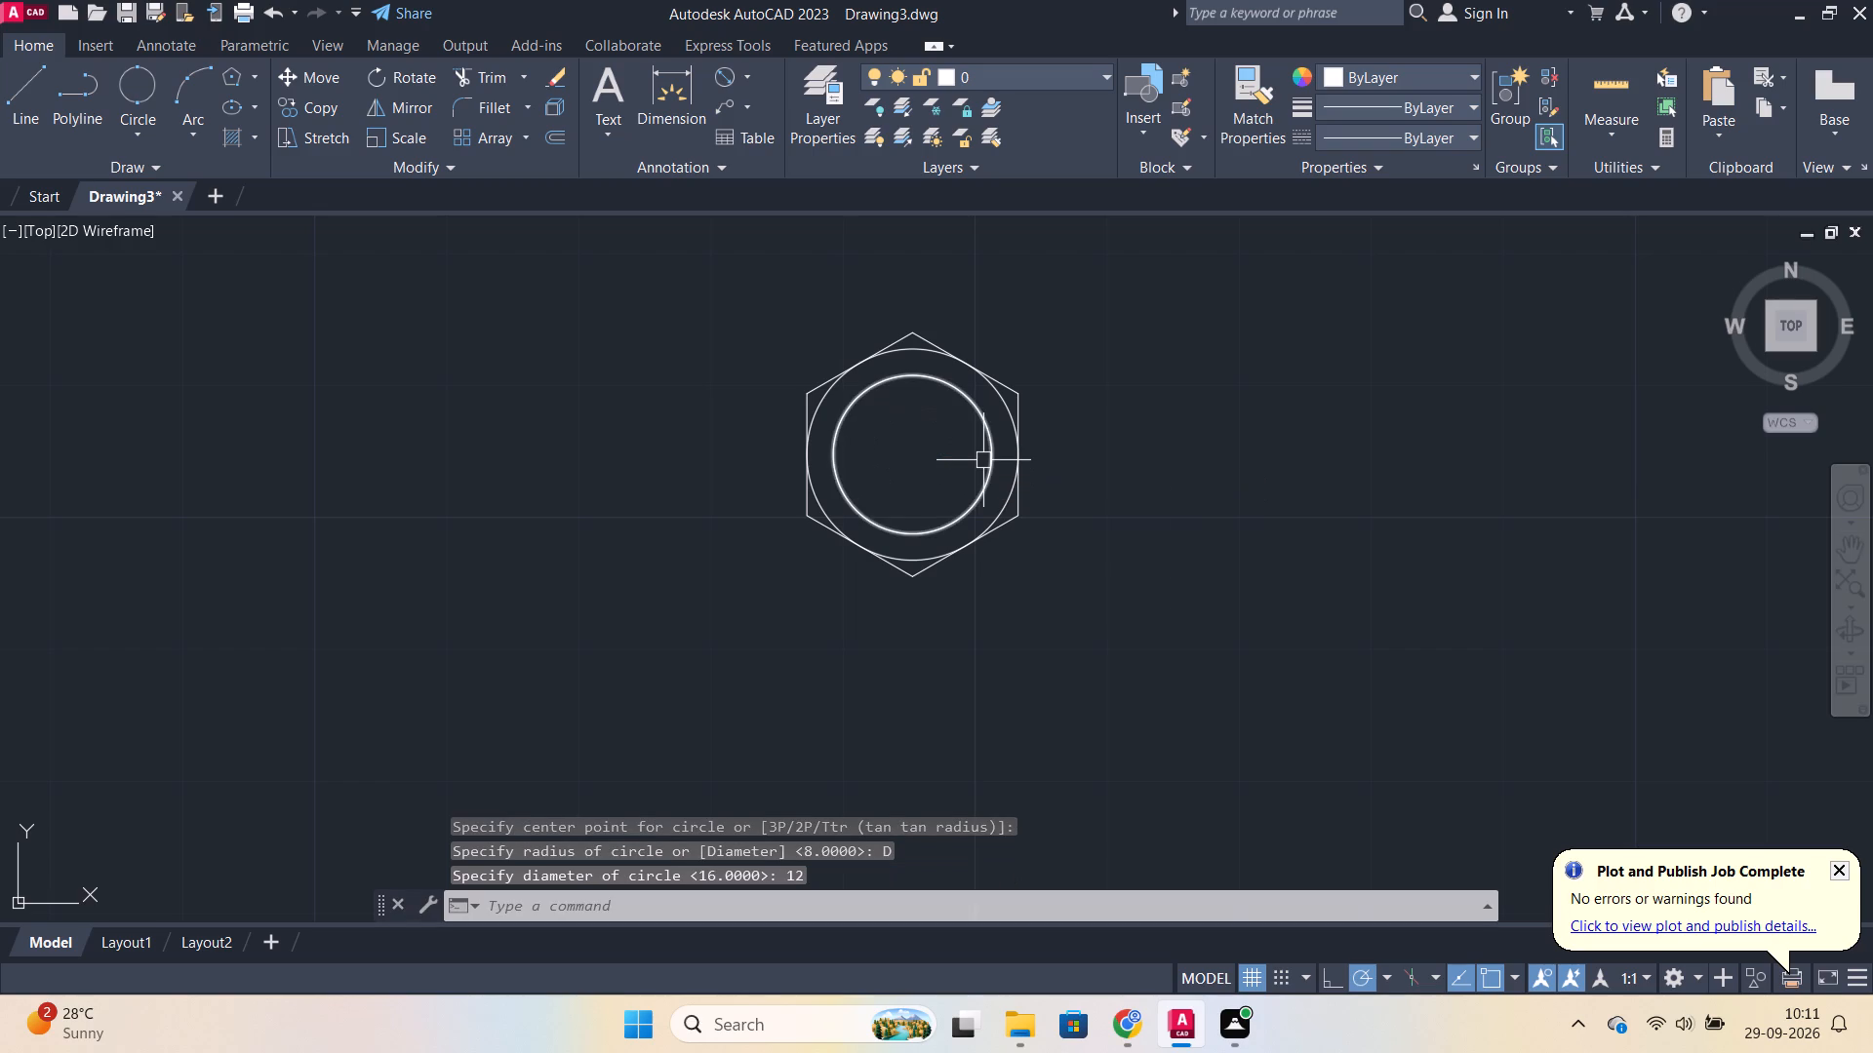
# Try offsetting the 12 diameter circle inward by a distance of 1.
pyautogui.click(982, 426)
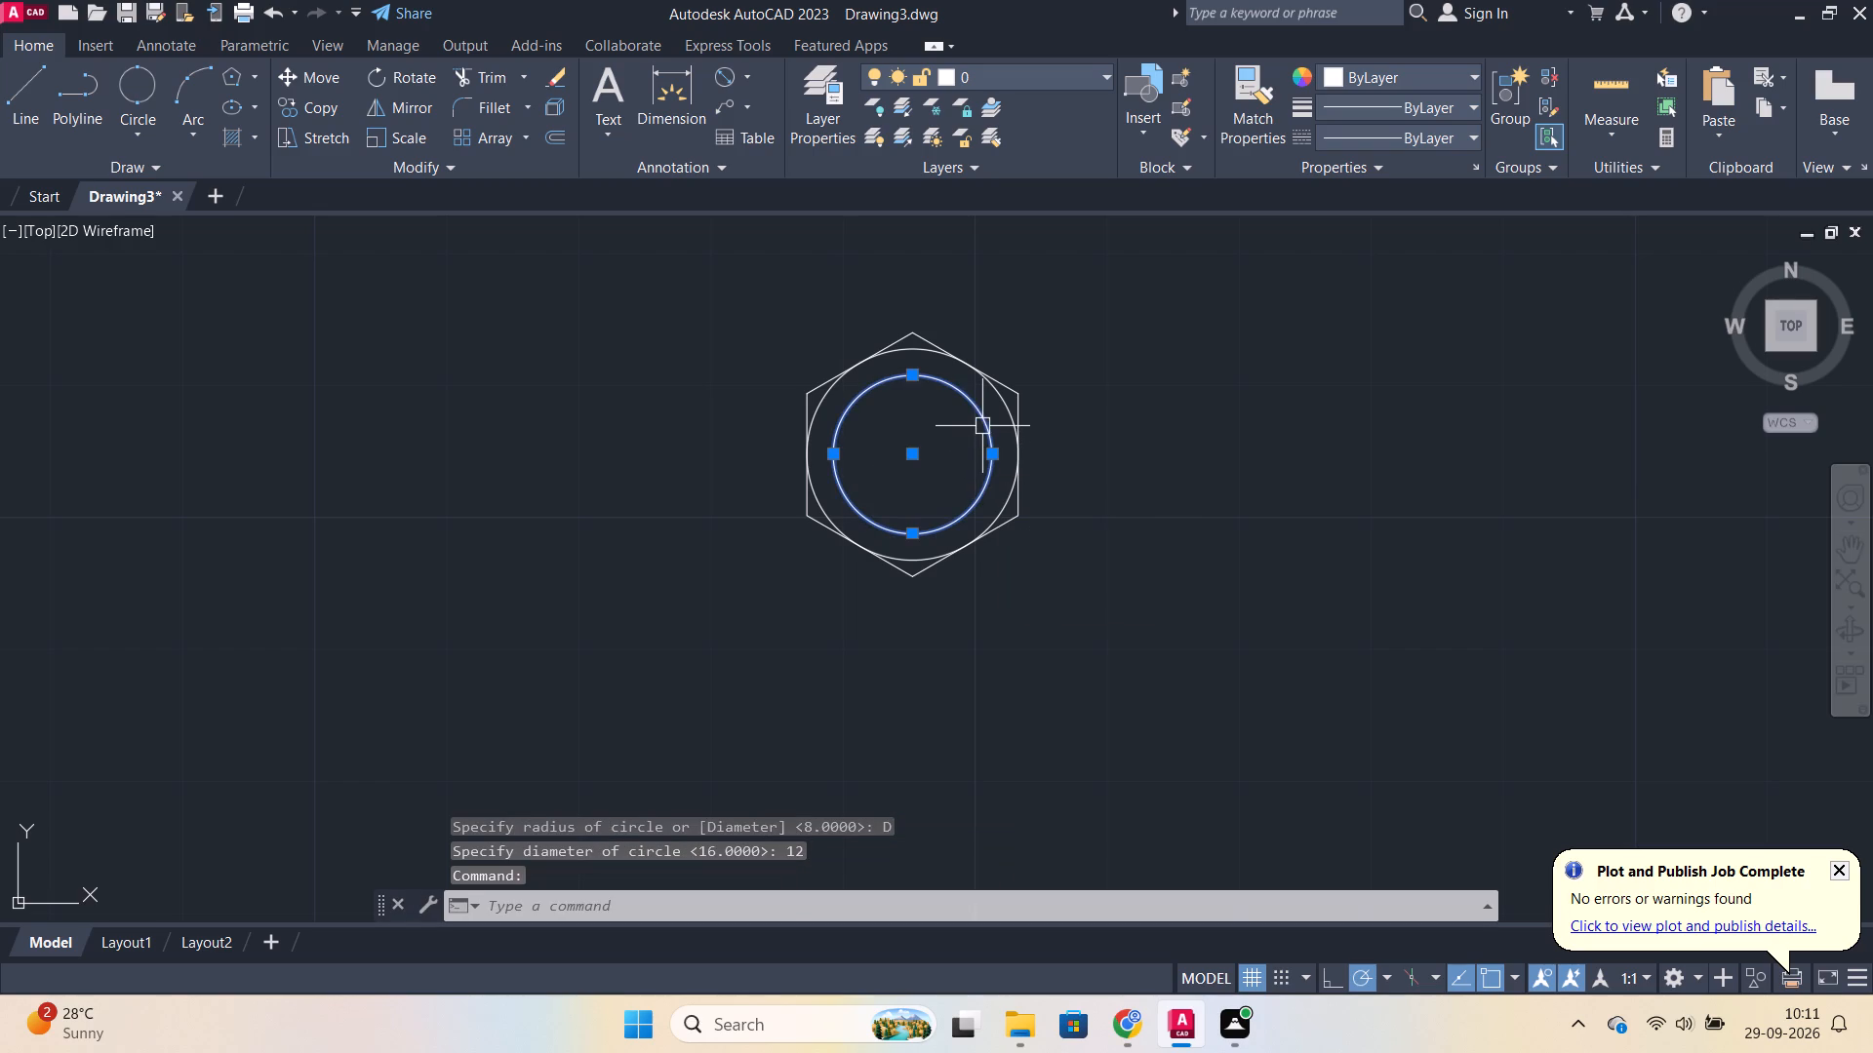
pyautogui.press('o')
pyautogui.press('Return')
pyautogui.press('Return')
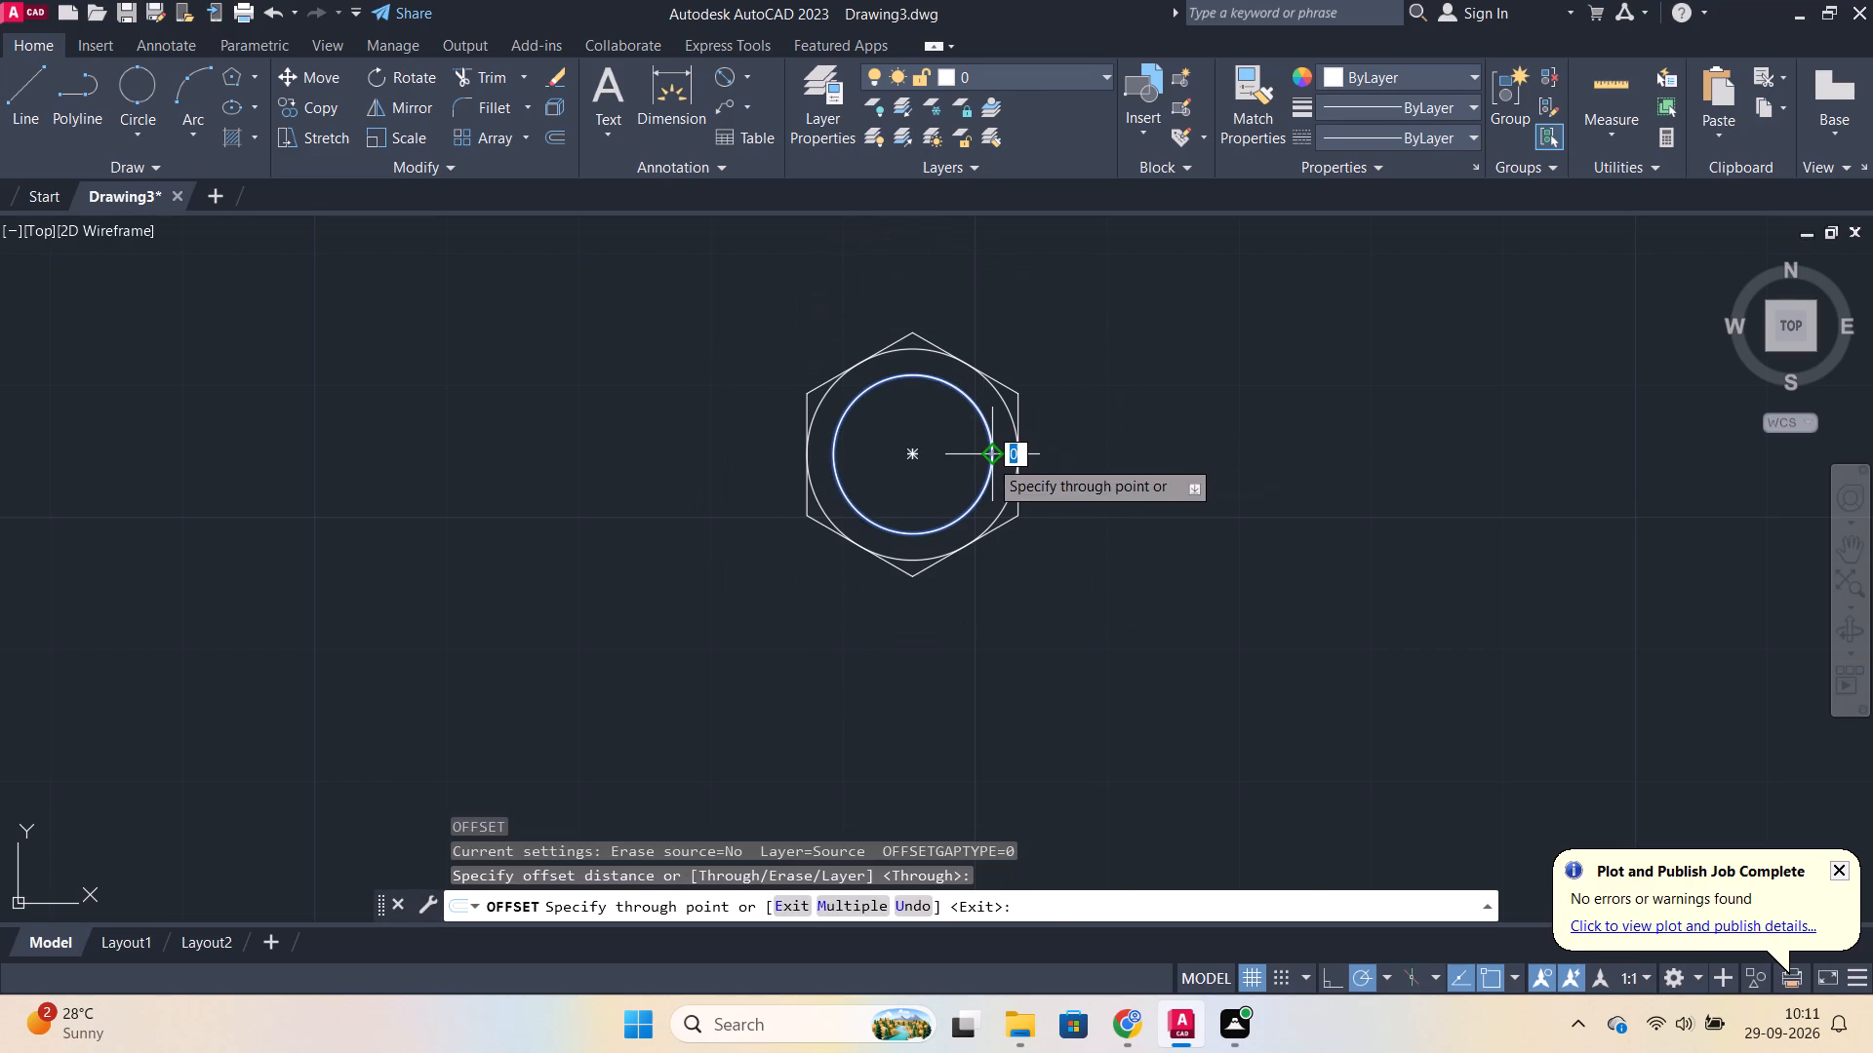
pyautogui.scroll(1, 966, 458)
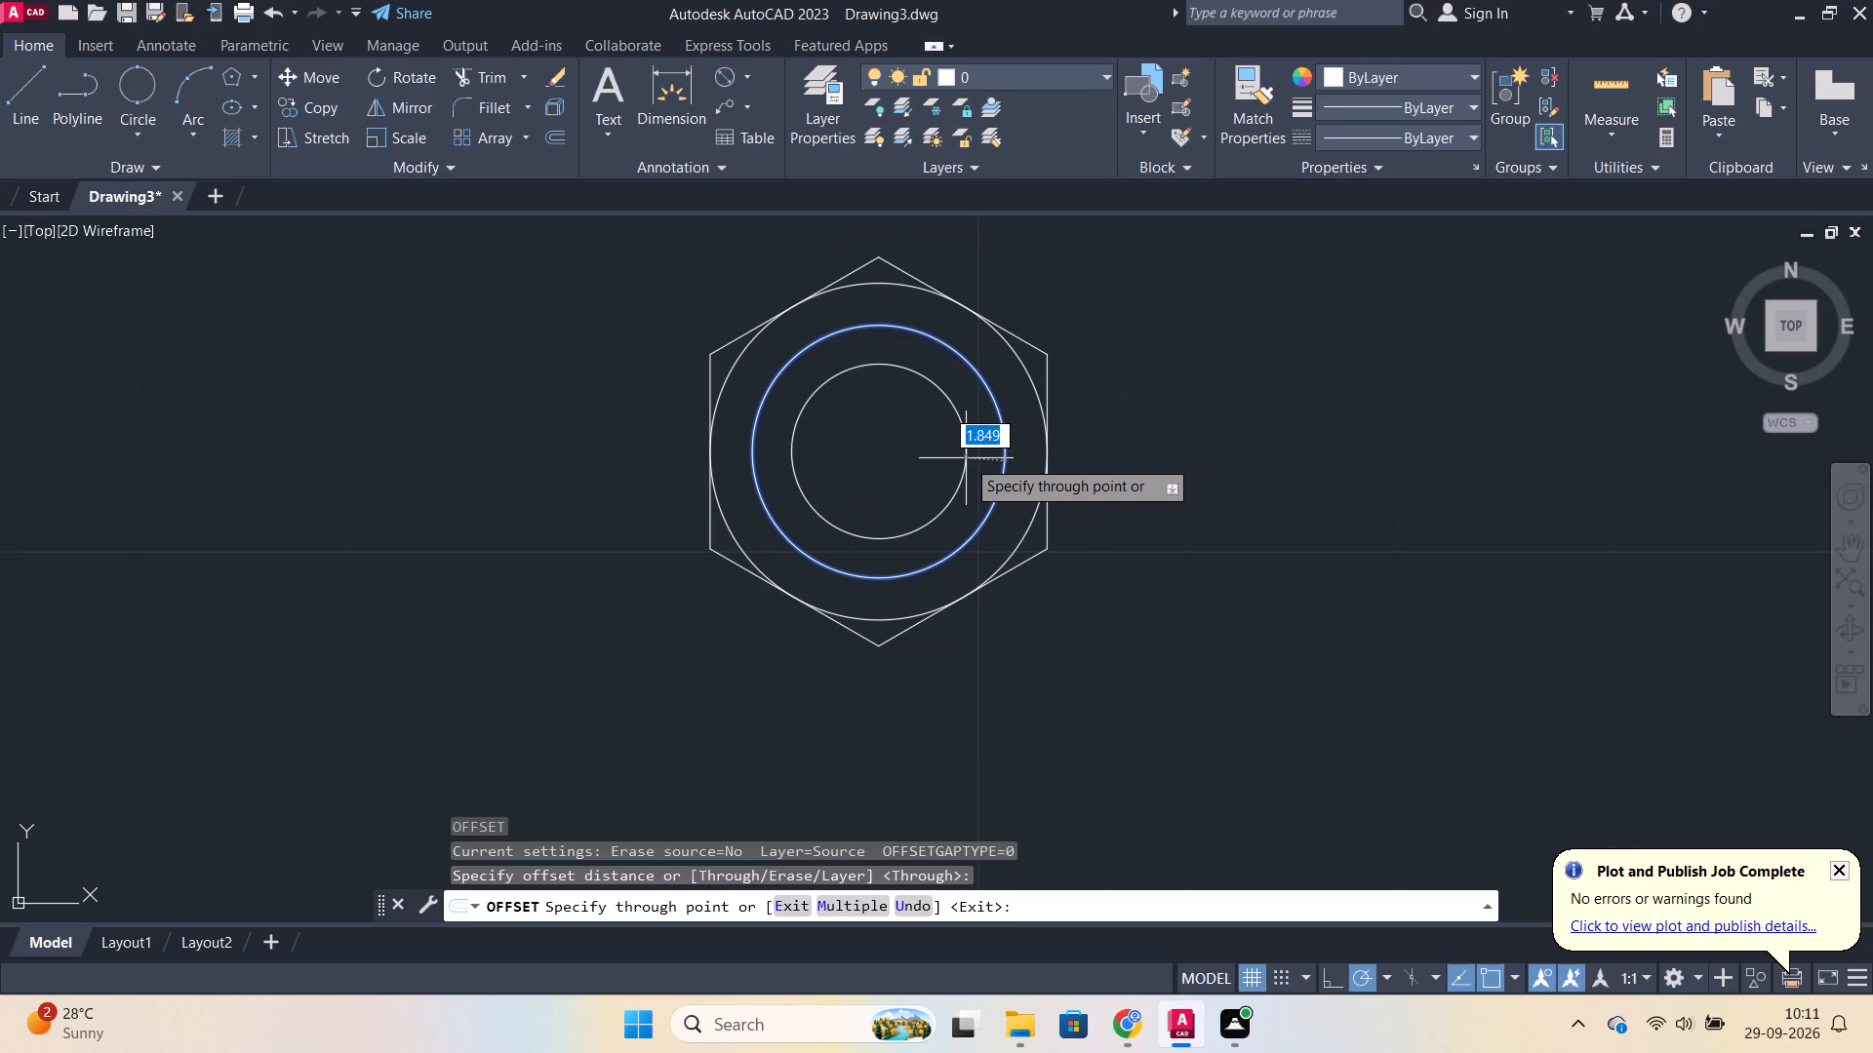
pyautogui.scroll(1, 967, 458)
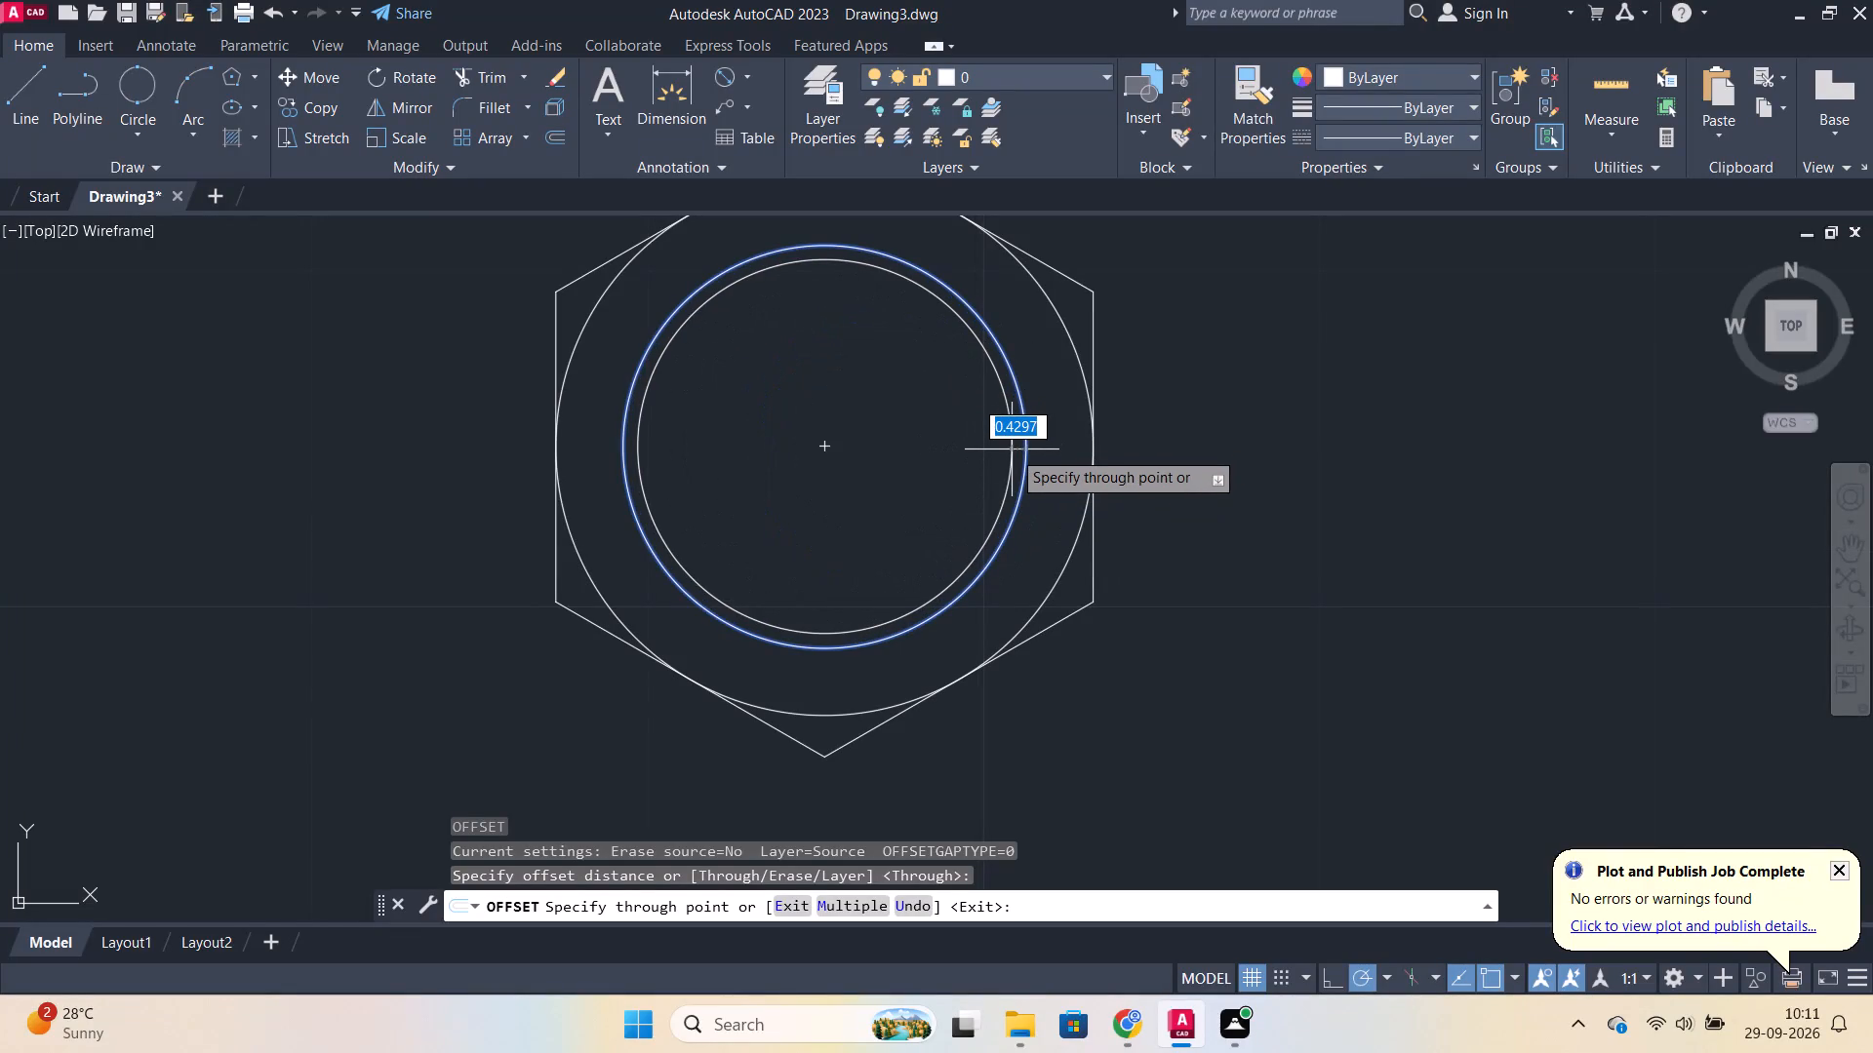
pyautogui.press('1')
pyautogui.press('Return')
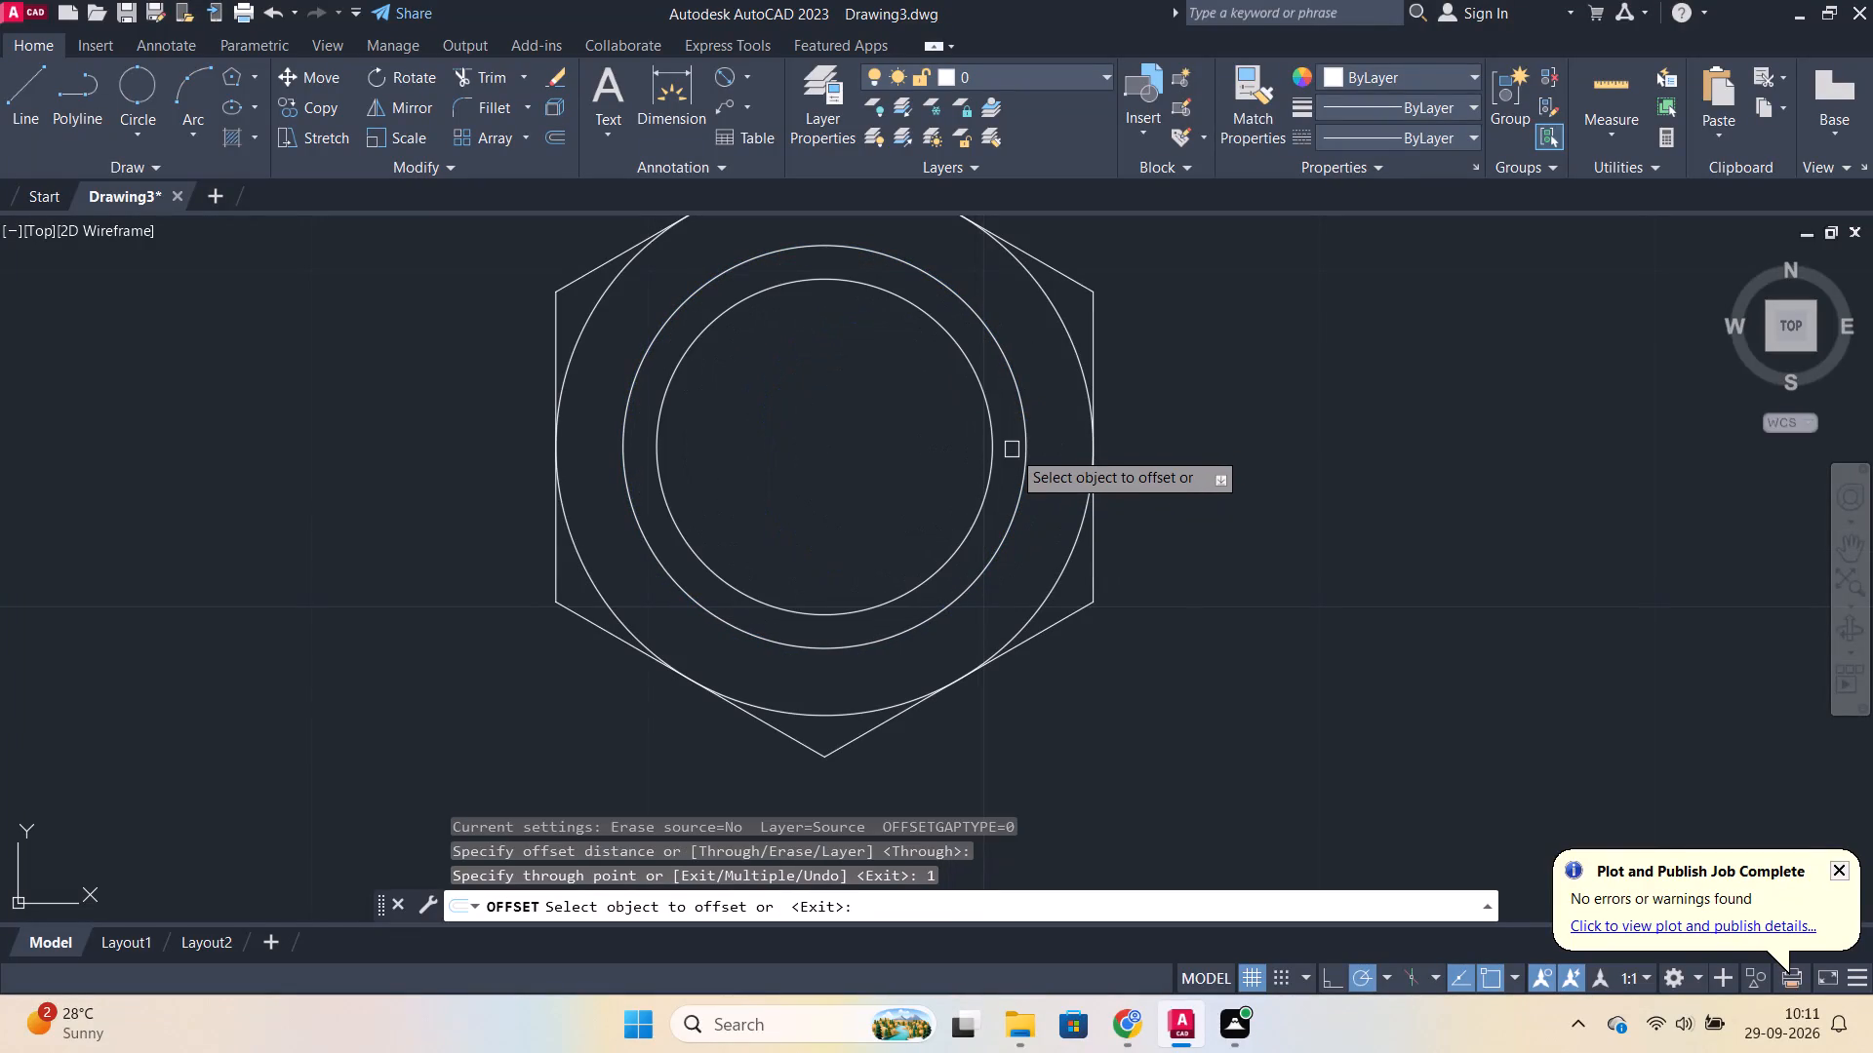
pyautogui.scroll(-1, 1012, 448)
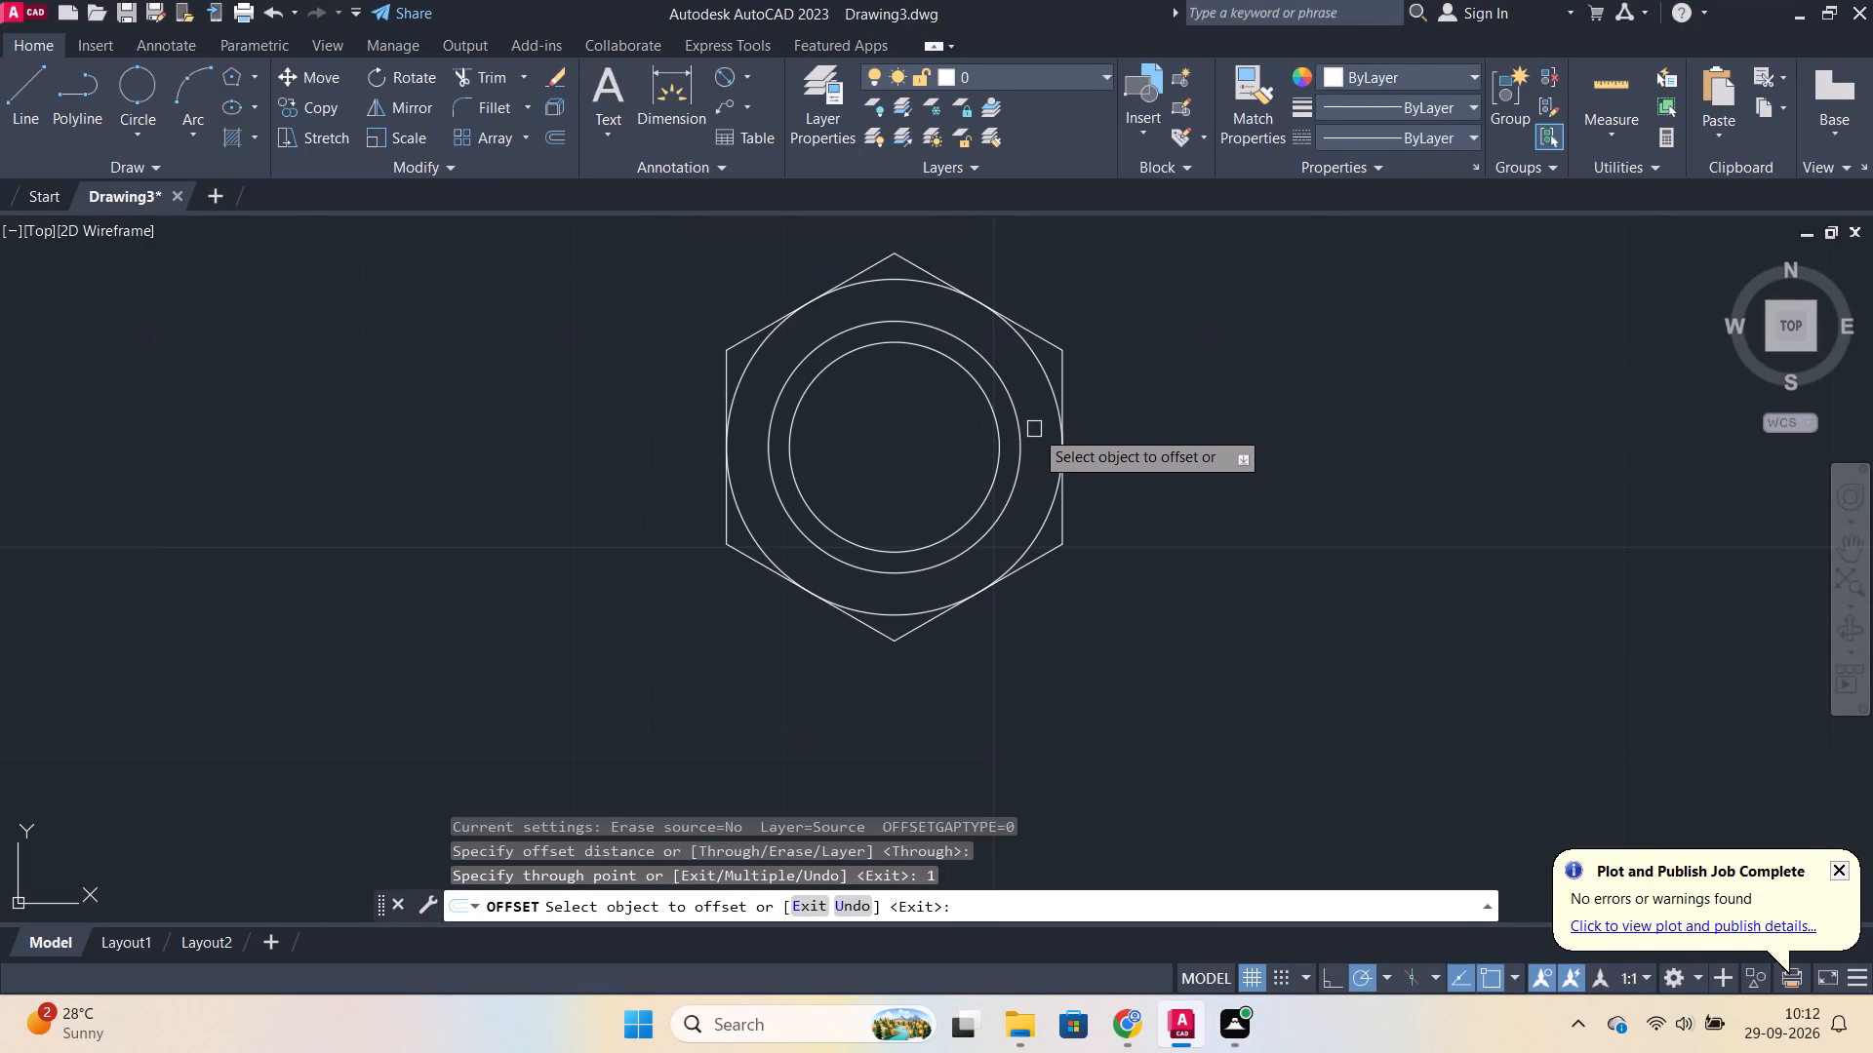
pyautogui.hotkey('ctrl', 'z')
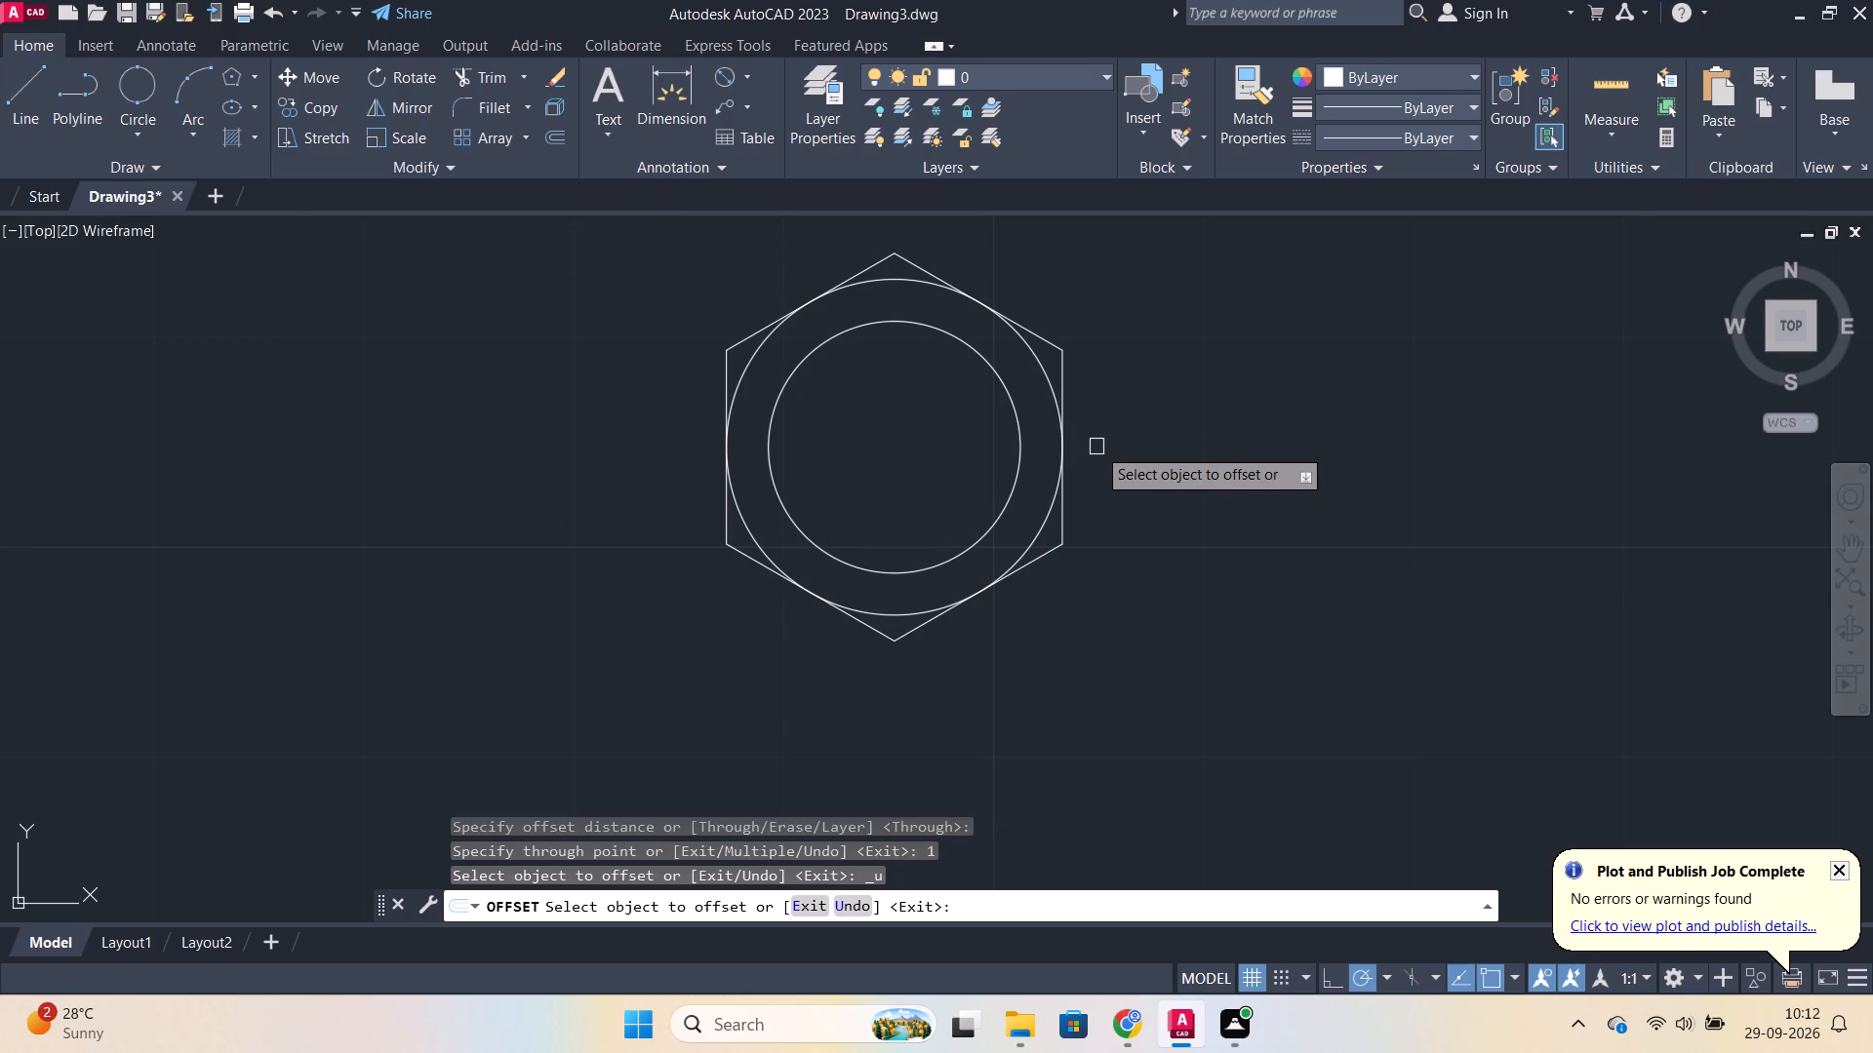
# Offset the 12 diameter circle inward by 0.5 inside the hexagon.
pyautogui.click(1019, 408)
pyautogui.scroll(1, 989, 419)
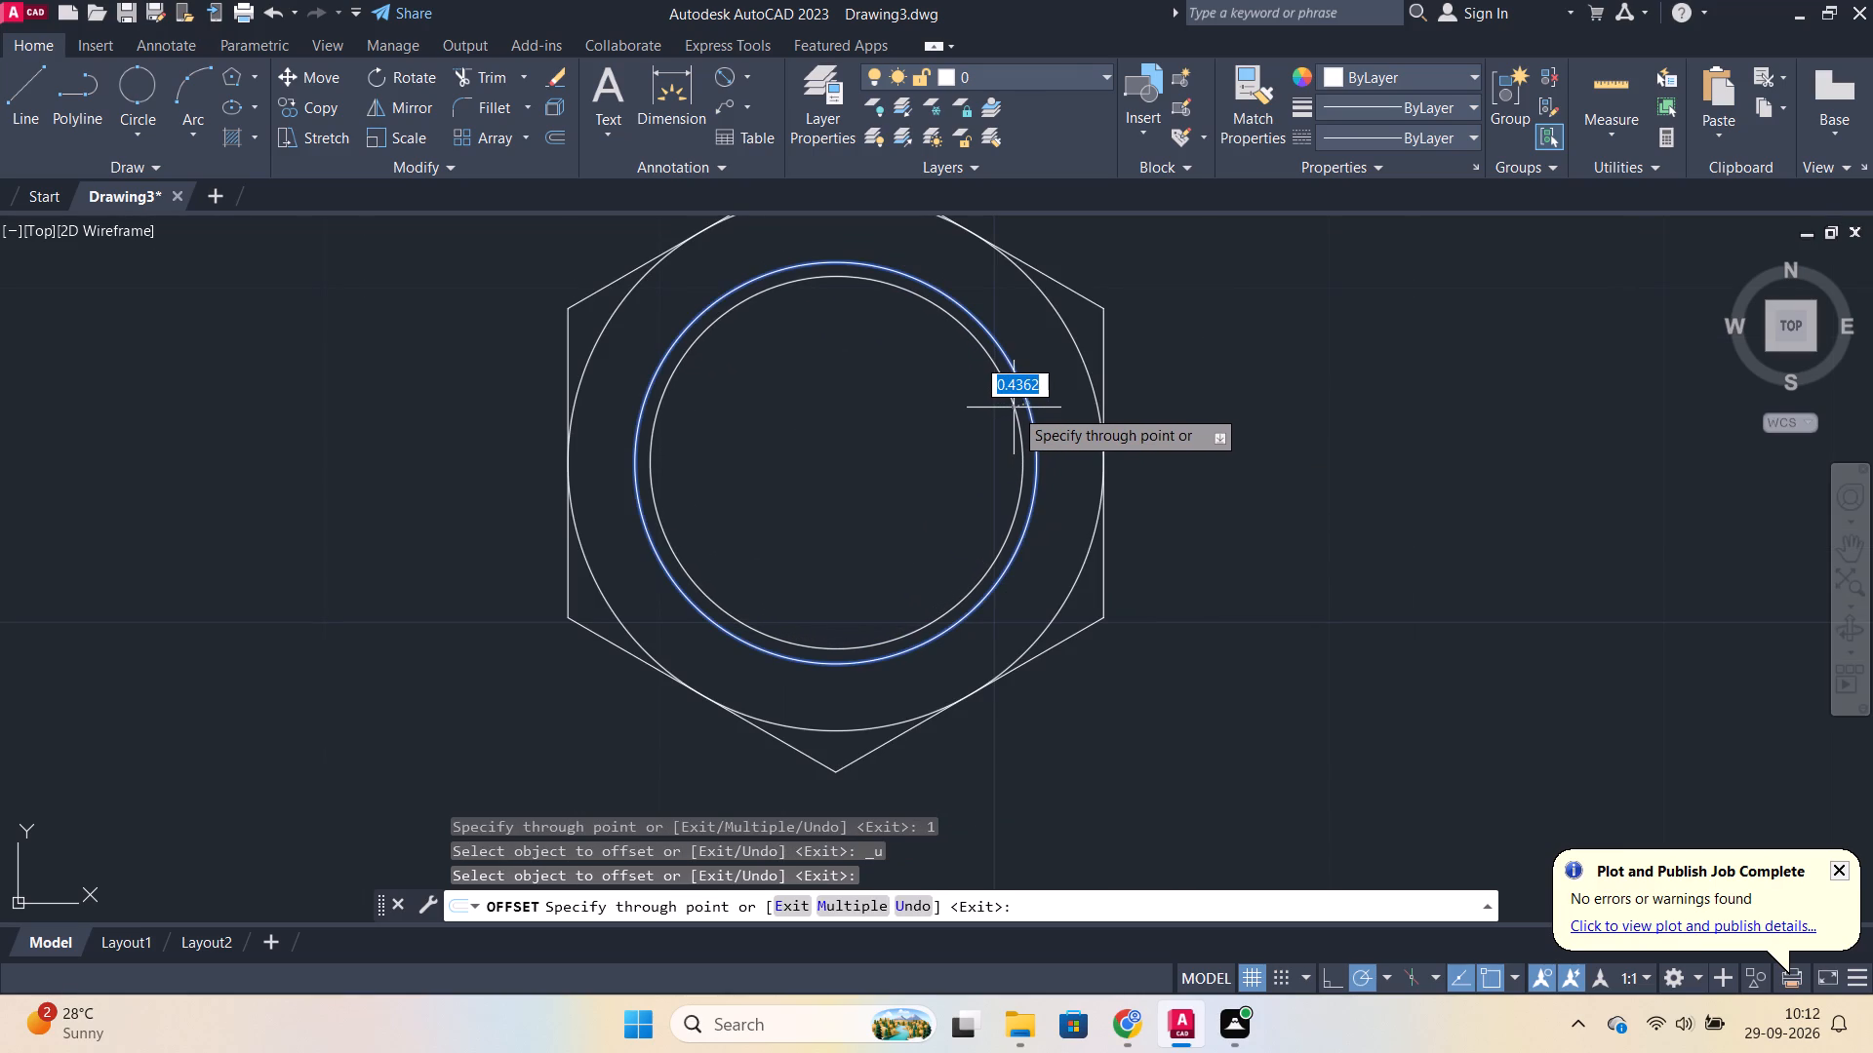
pyautogui.write('.5')
pyautogui.press('Return')
pyautogui.scroll(-1, 1209, 390)
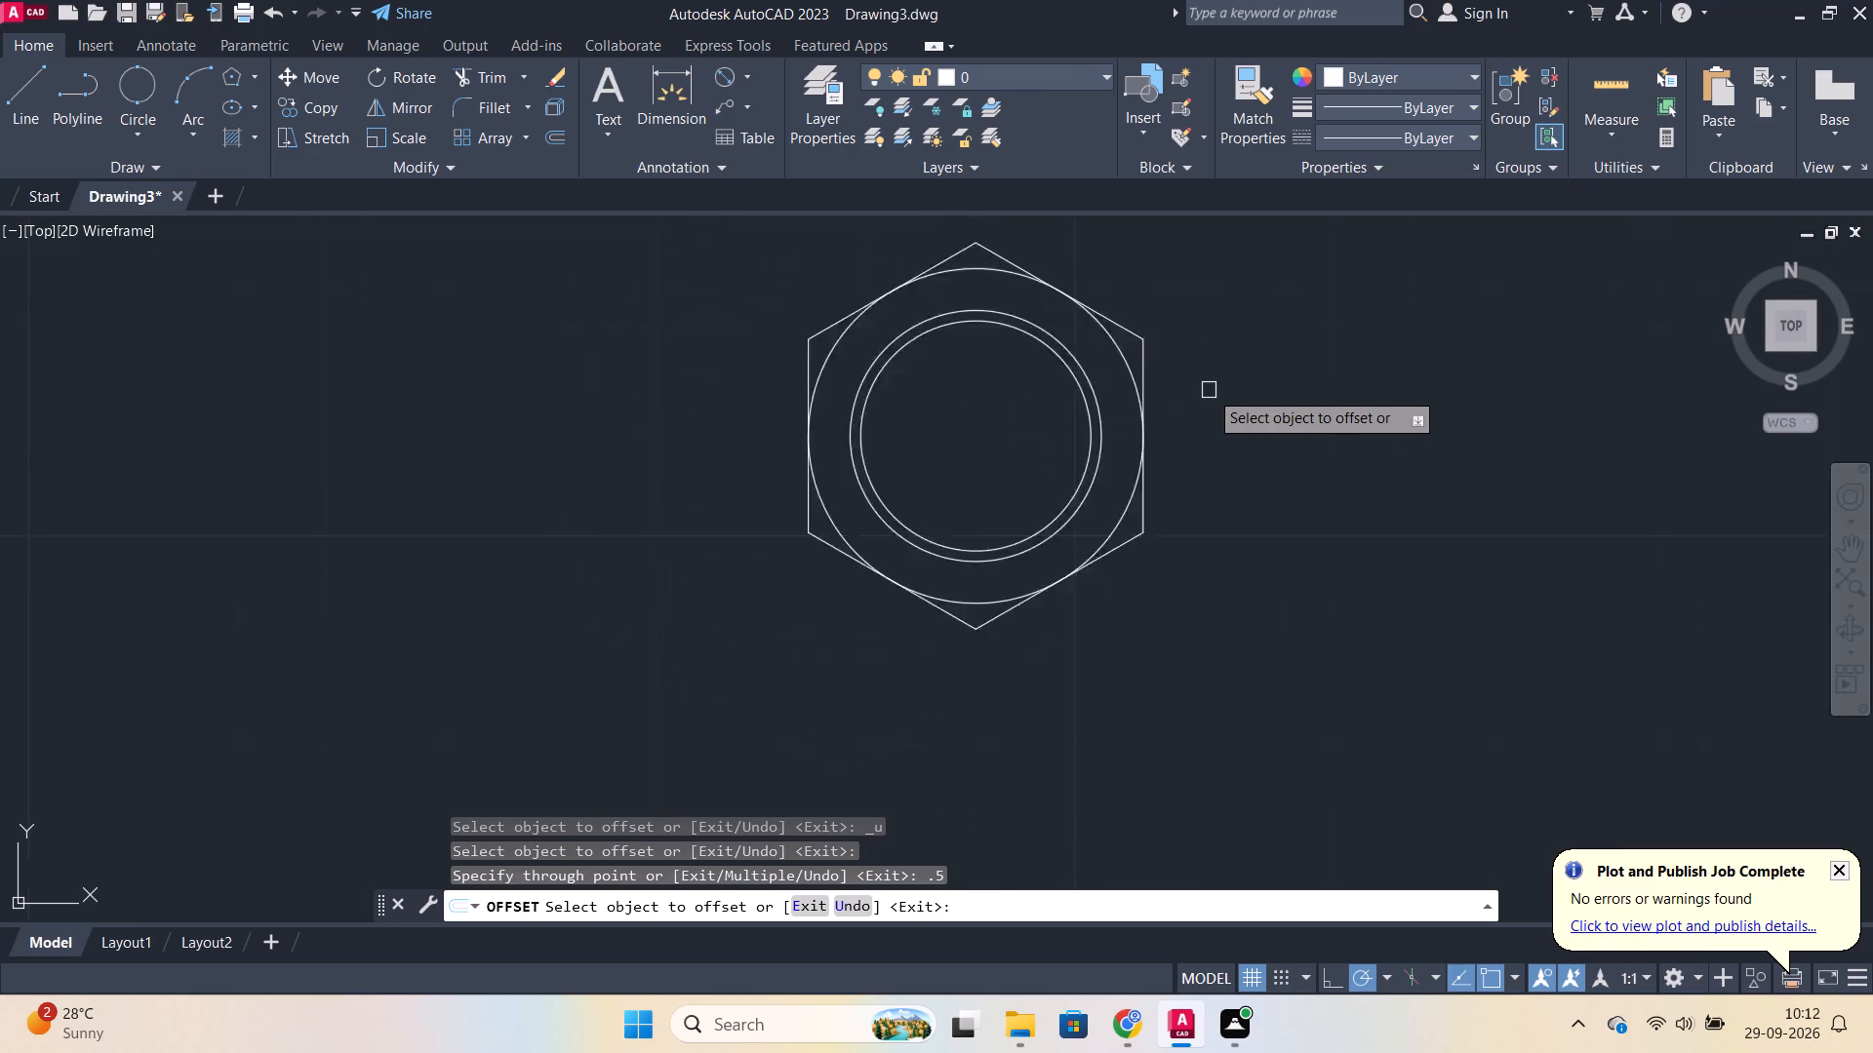
pyautogui.scroll(-1, 1209, 390)
pyautogui.press('Escape')
# Draw a horizontal line about 43 long from the circles' centre, extending out past the hexagon's right side.
pyautogui.scroll(-3, 1344, 391)
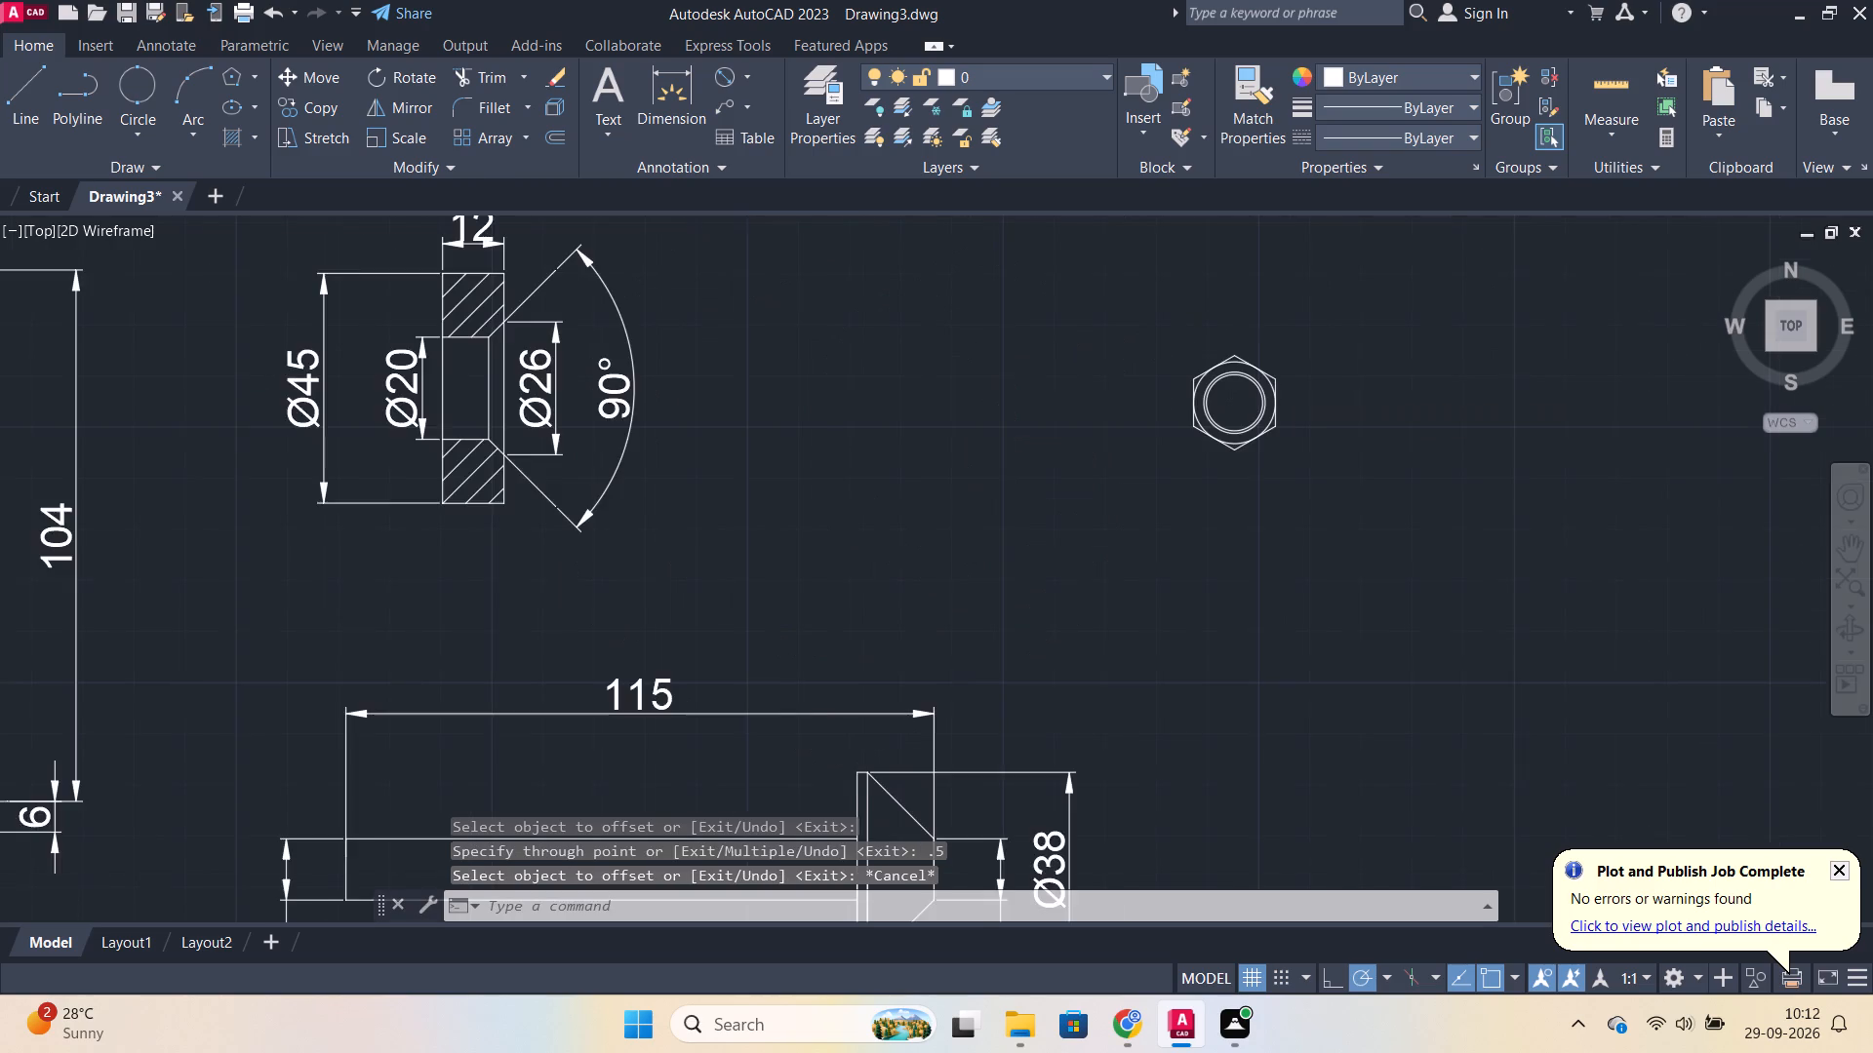
pyautogui.scroll(-1, 1356, 434)
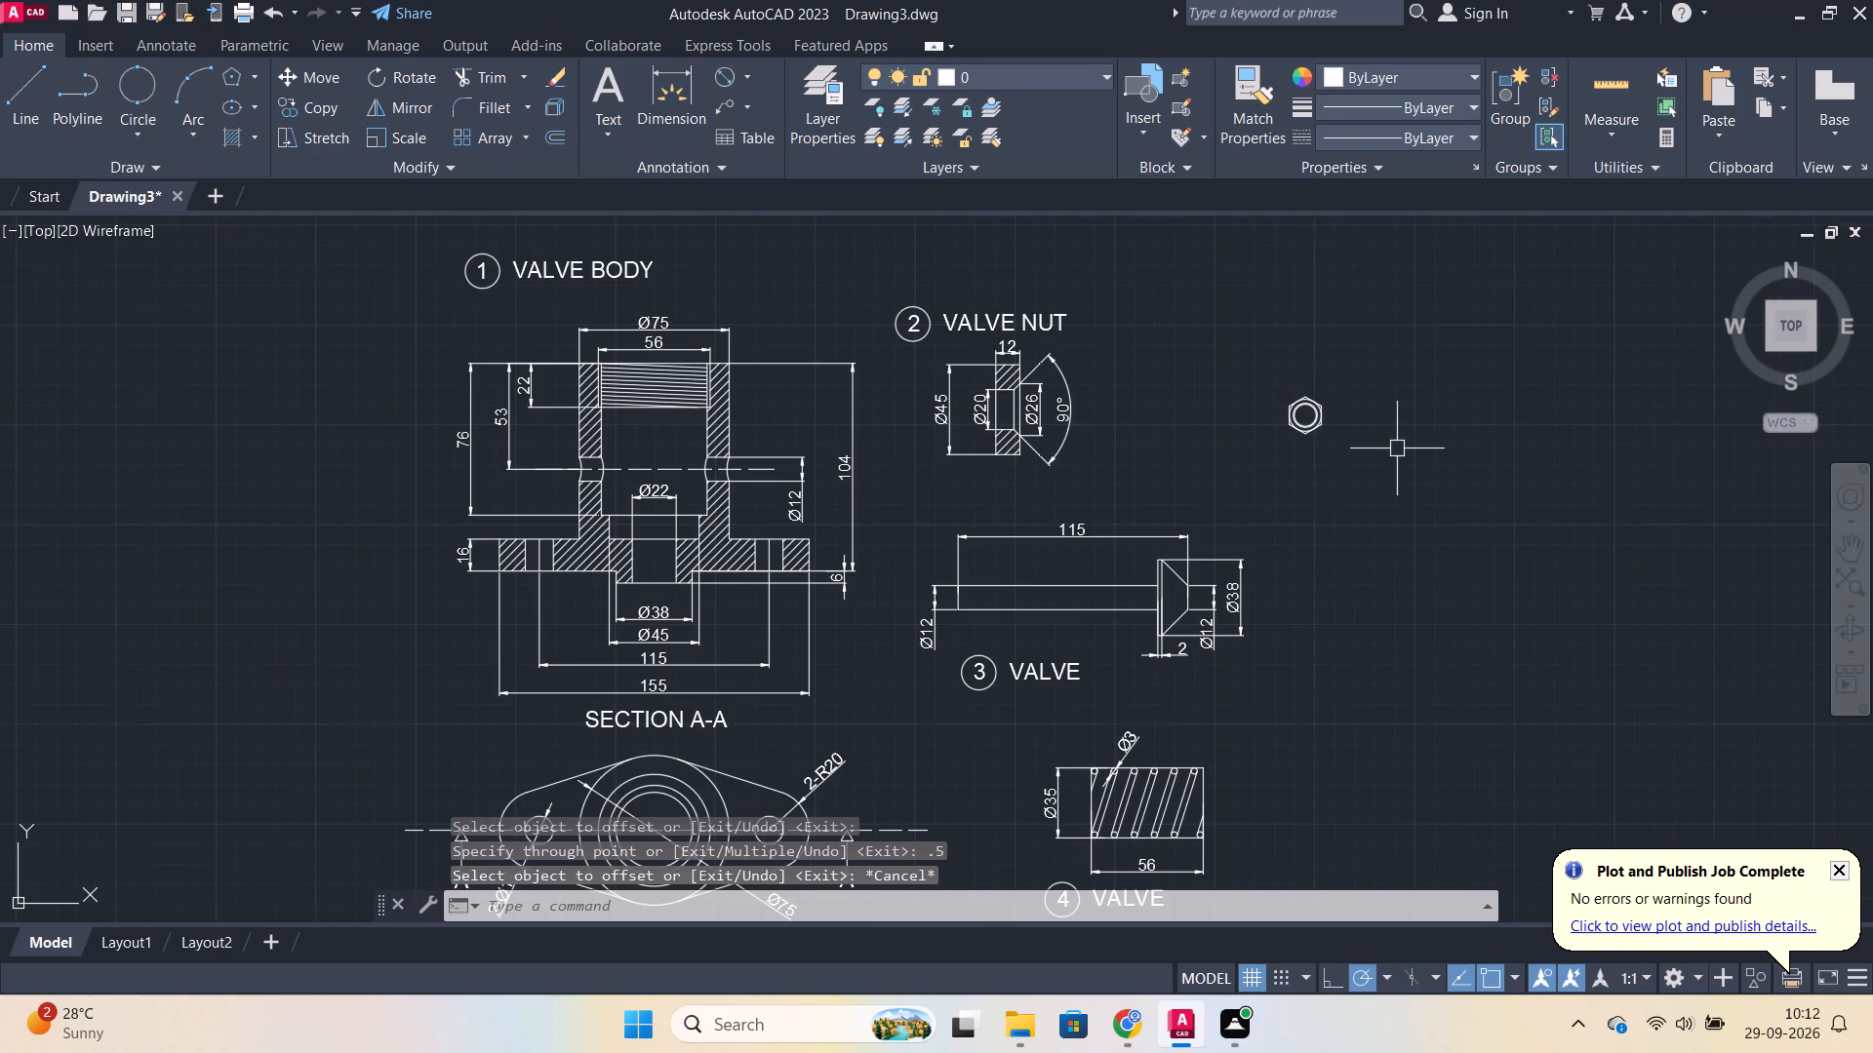
pyautogui.scroll(2, 1397, 447)
pyautogui.scroll(1, 1303, 423)
pyautogui.moveTo(1253, 565); pyautogui.dragTo(1187, 645, button='middle')
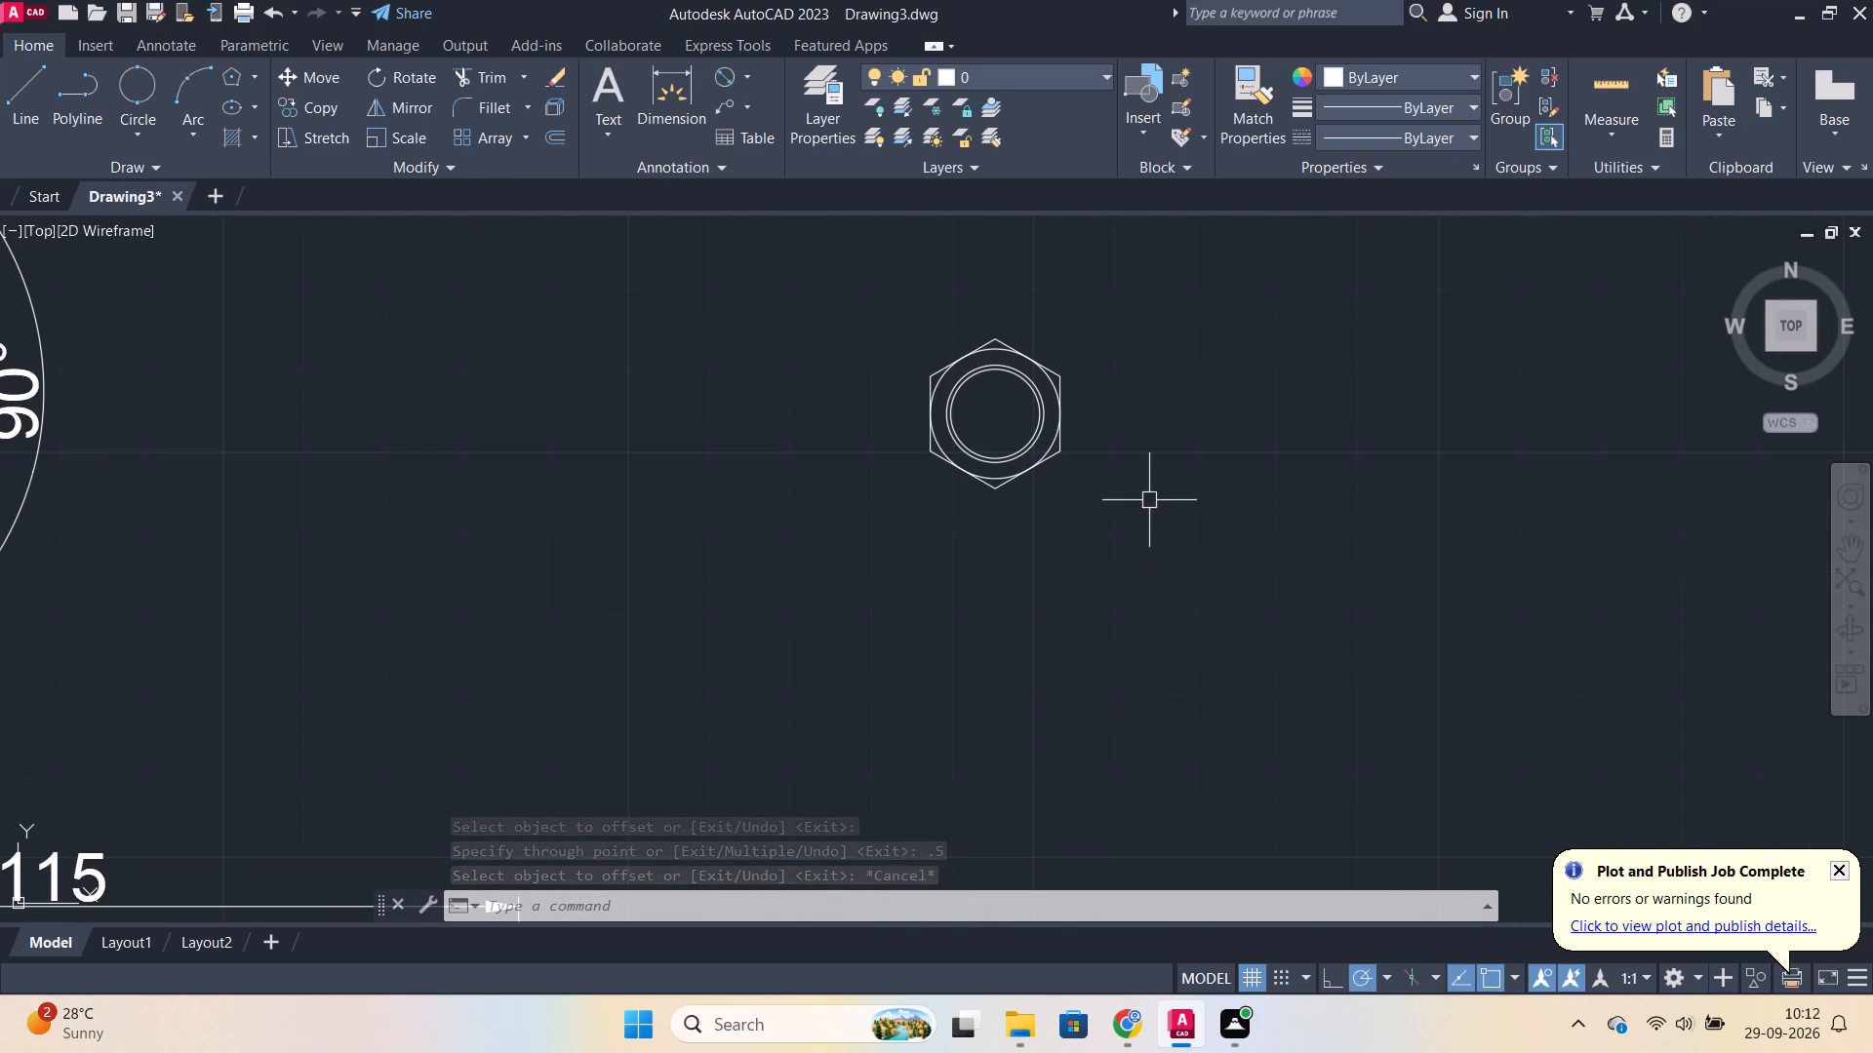
pyautogui.moveTo(1057, 662); pyautogui.dragTo(1049, 665, button='middle')
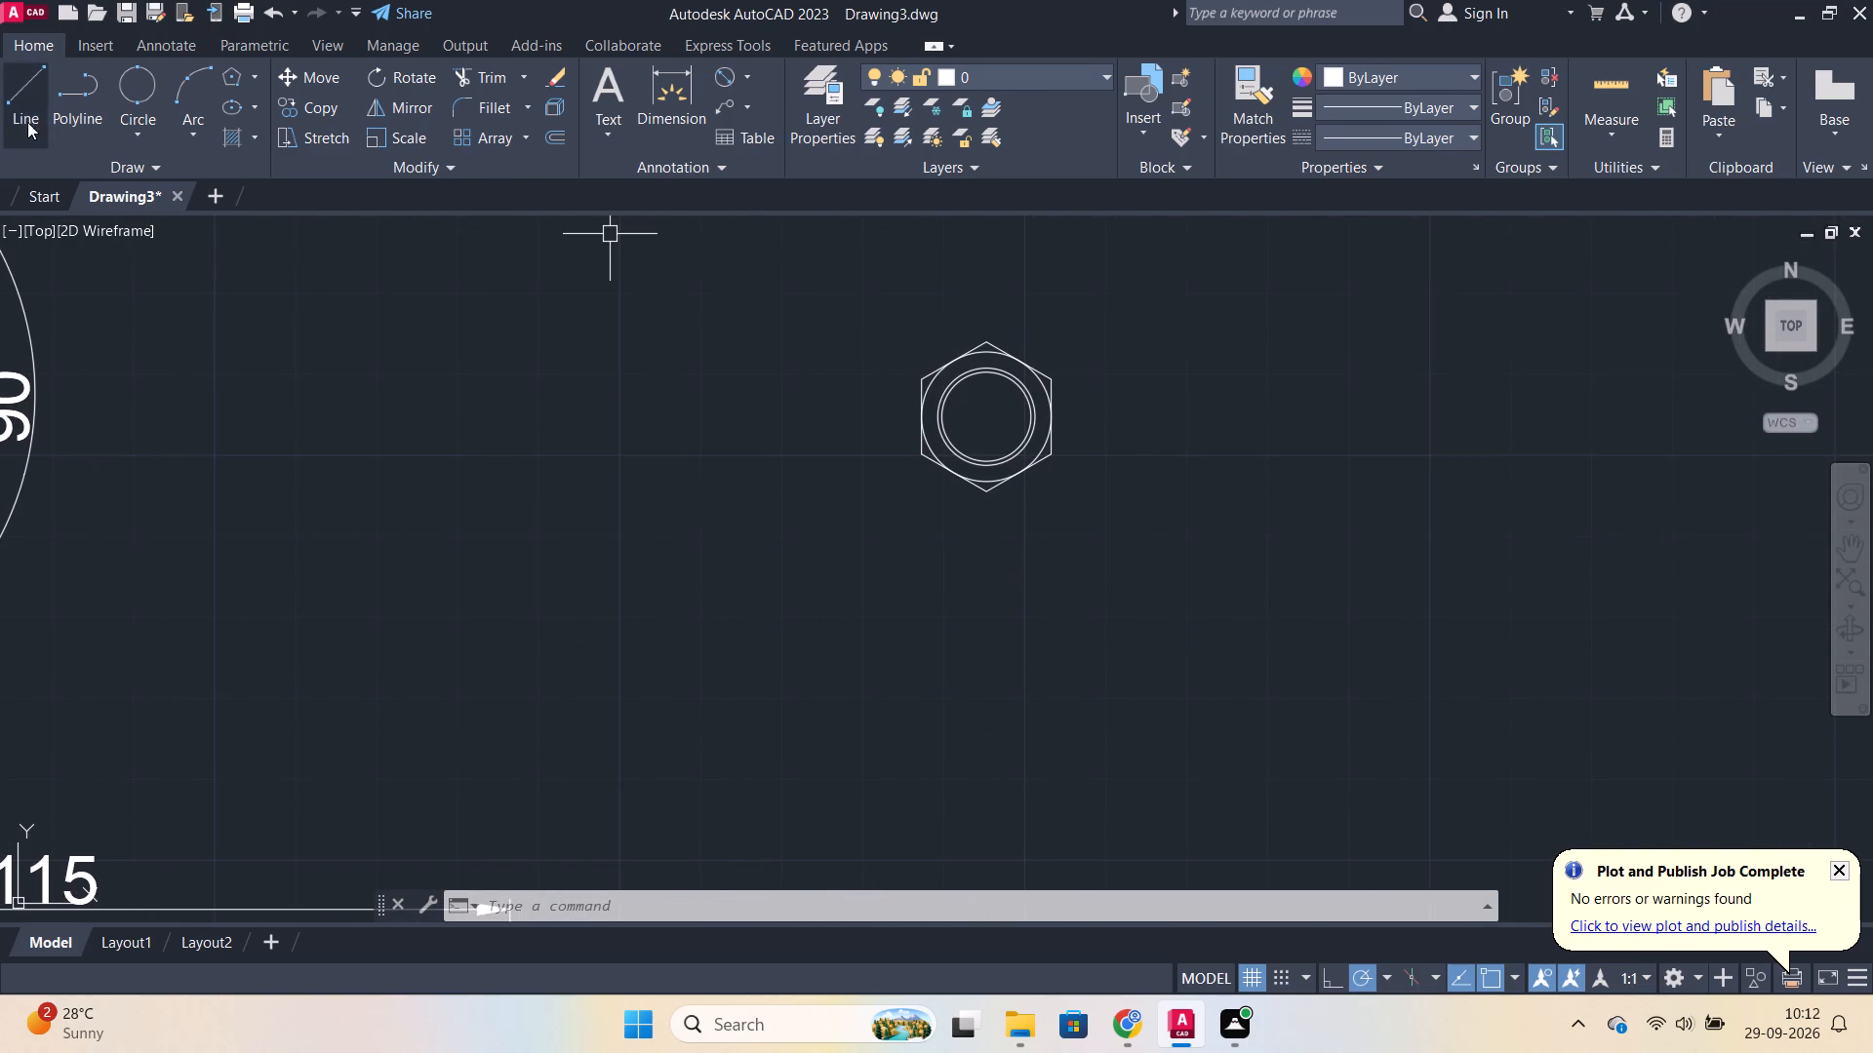
pyautogui.click(29, 82)
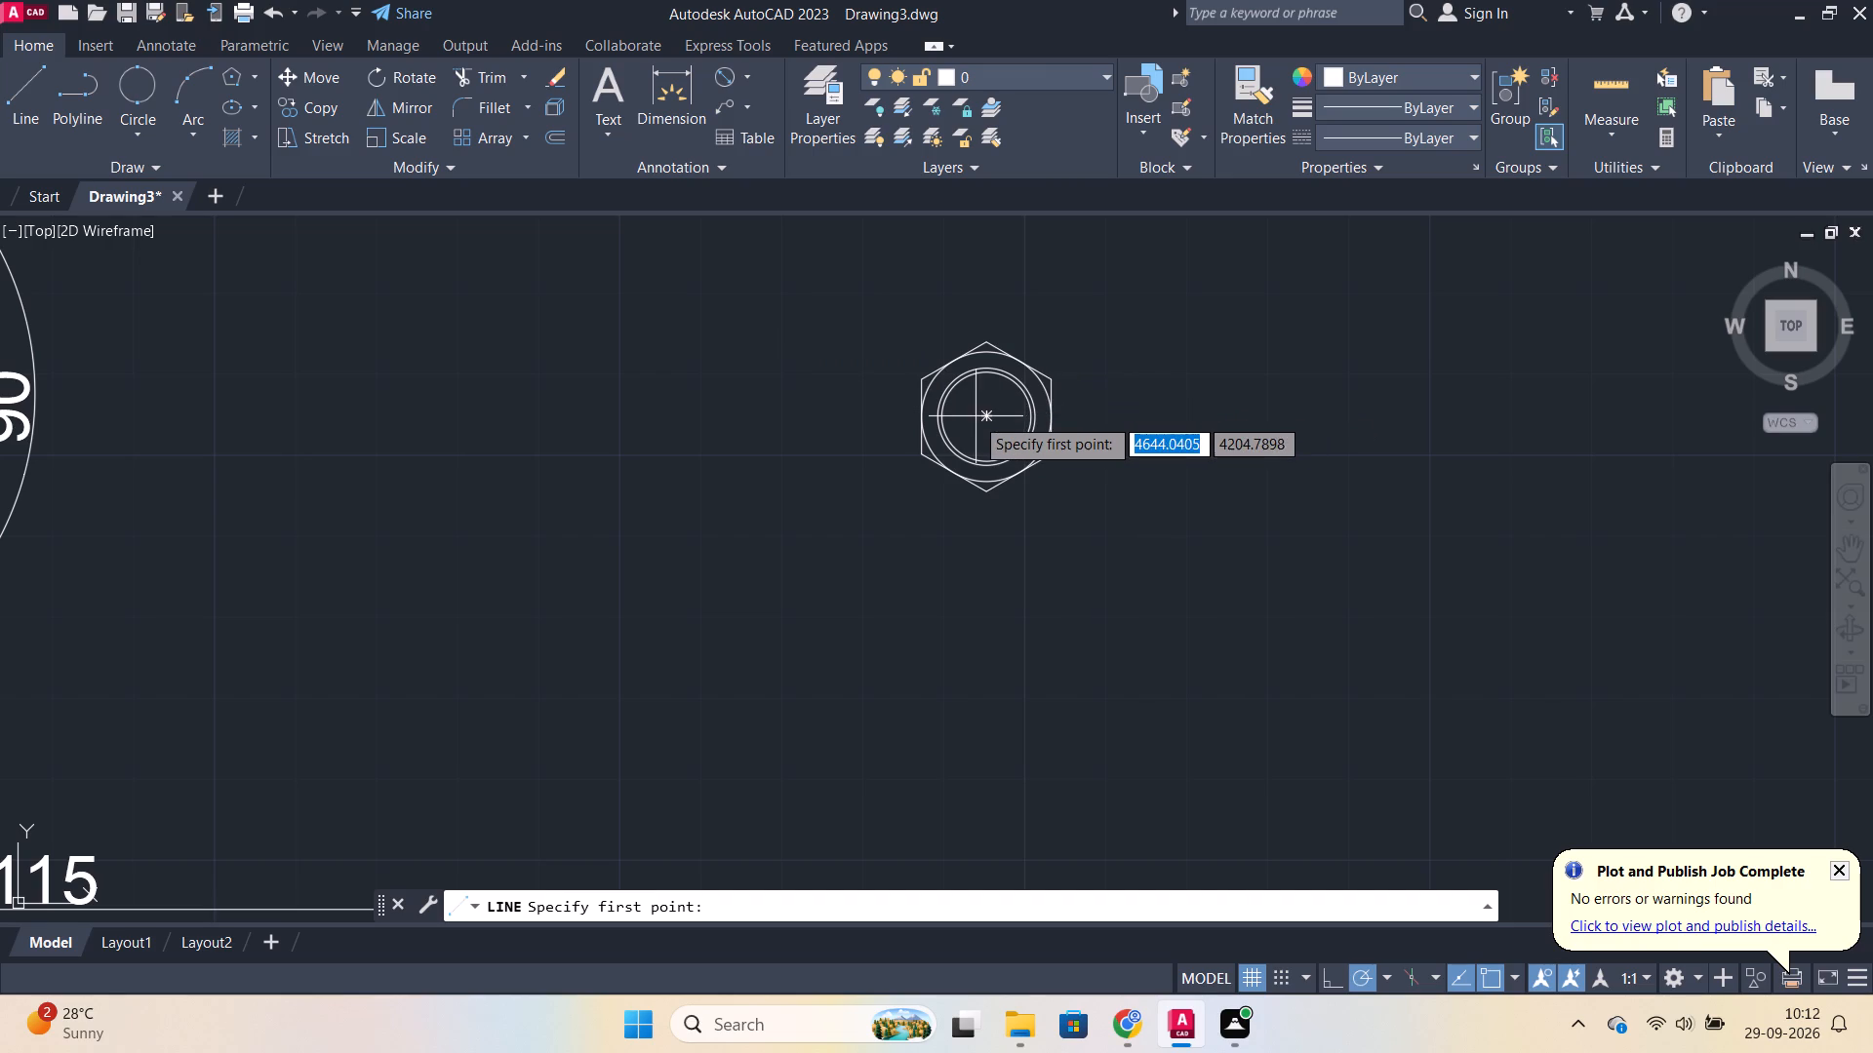
pyautogui.click(983, 416)
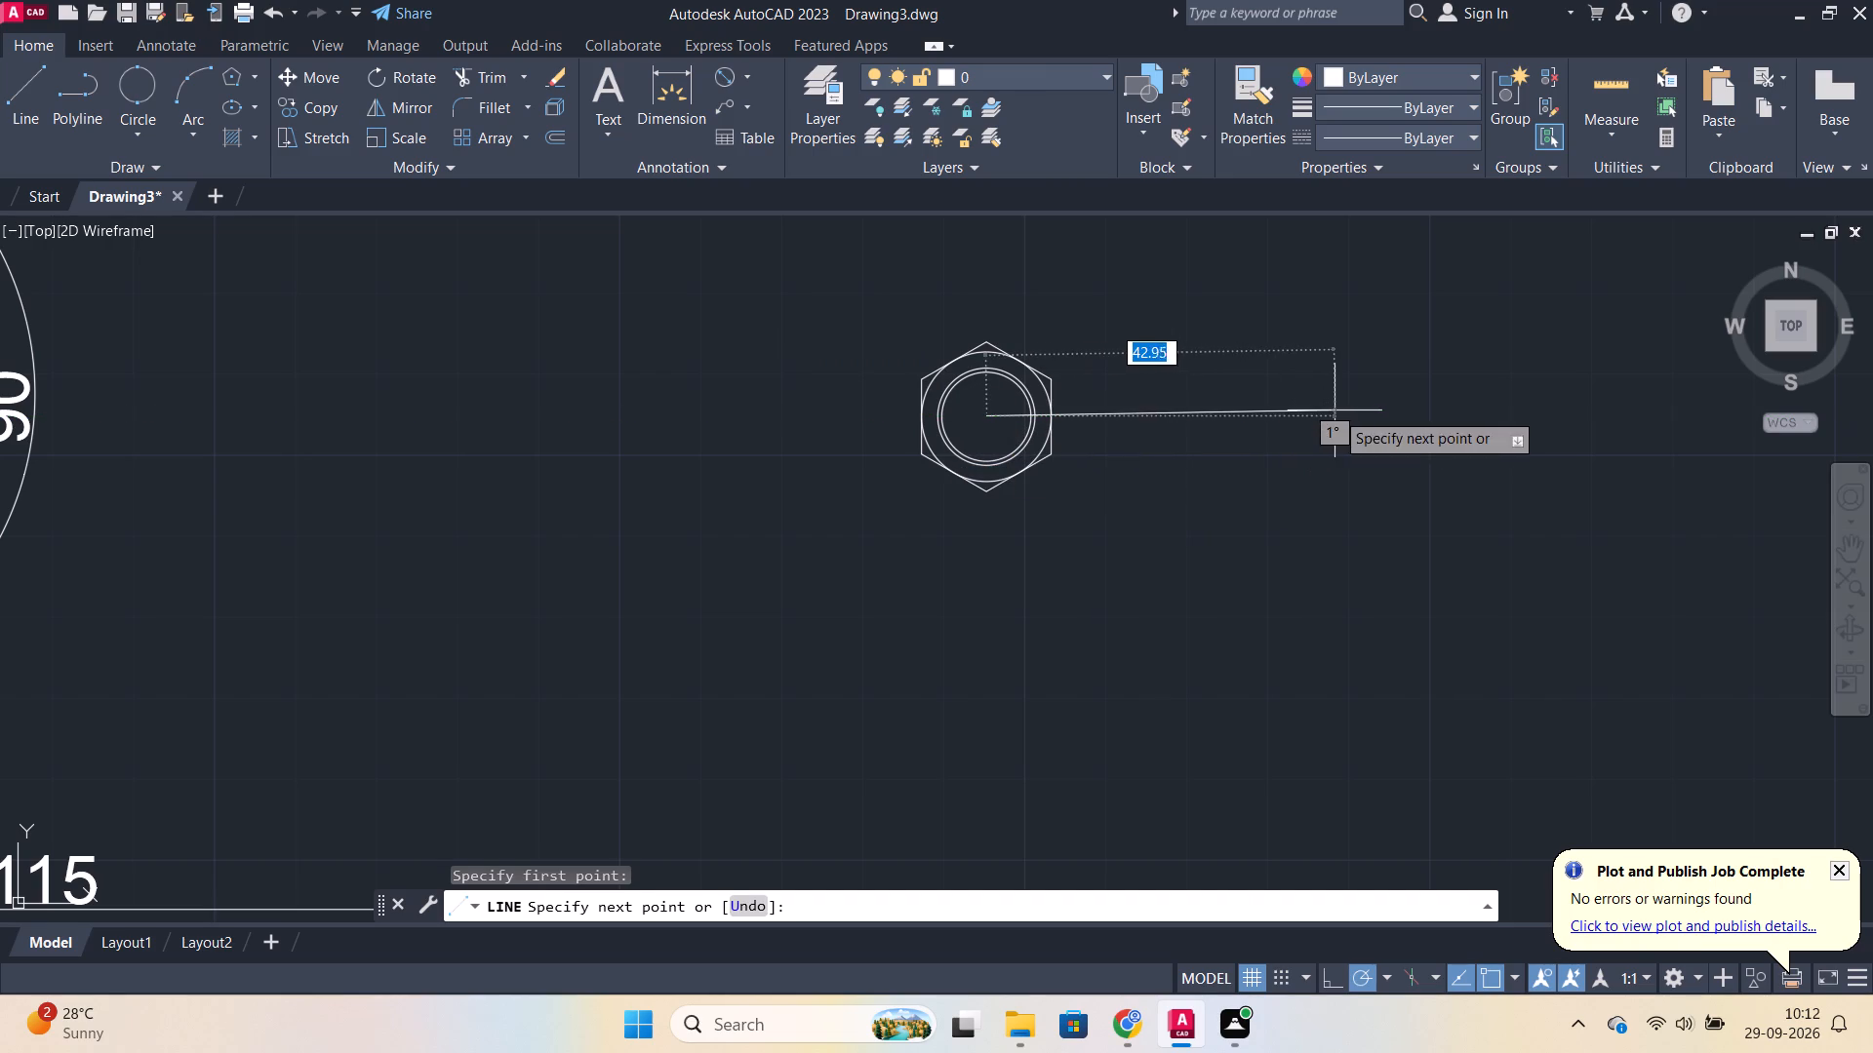
pyautogui.click(1336, 412)
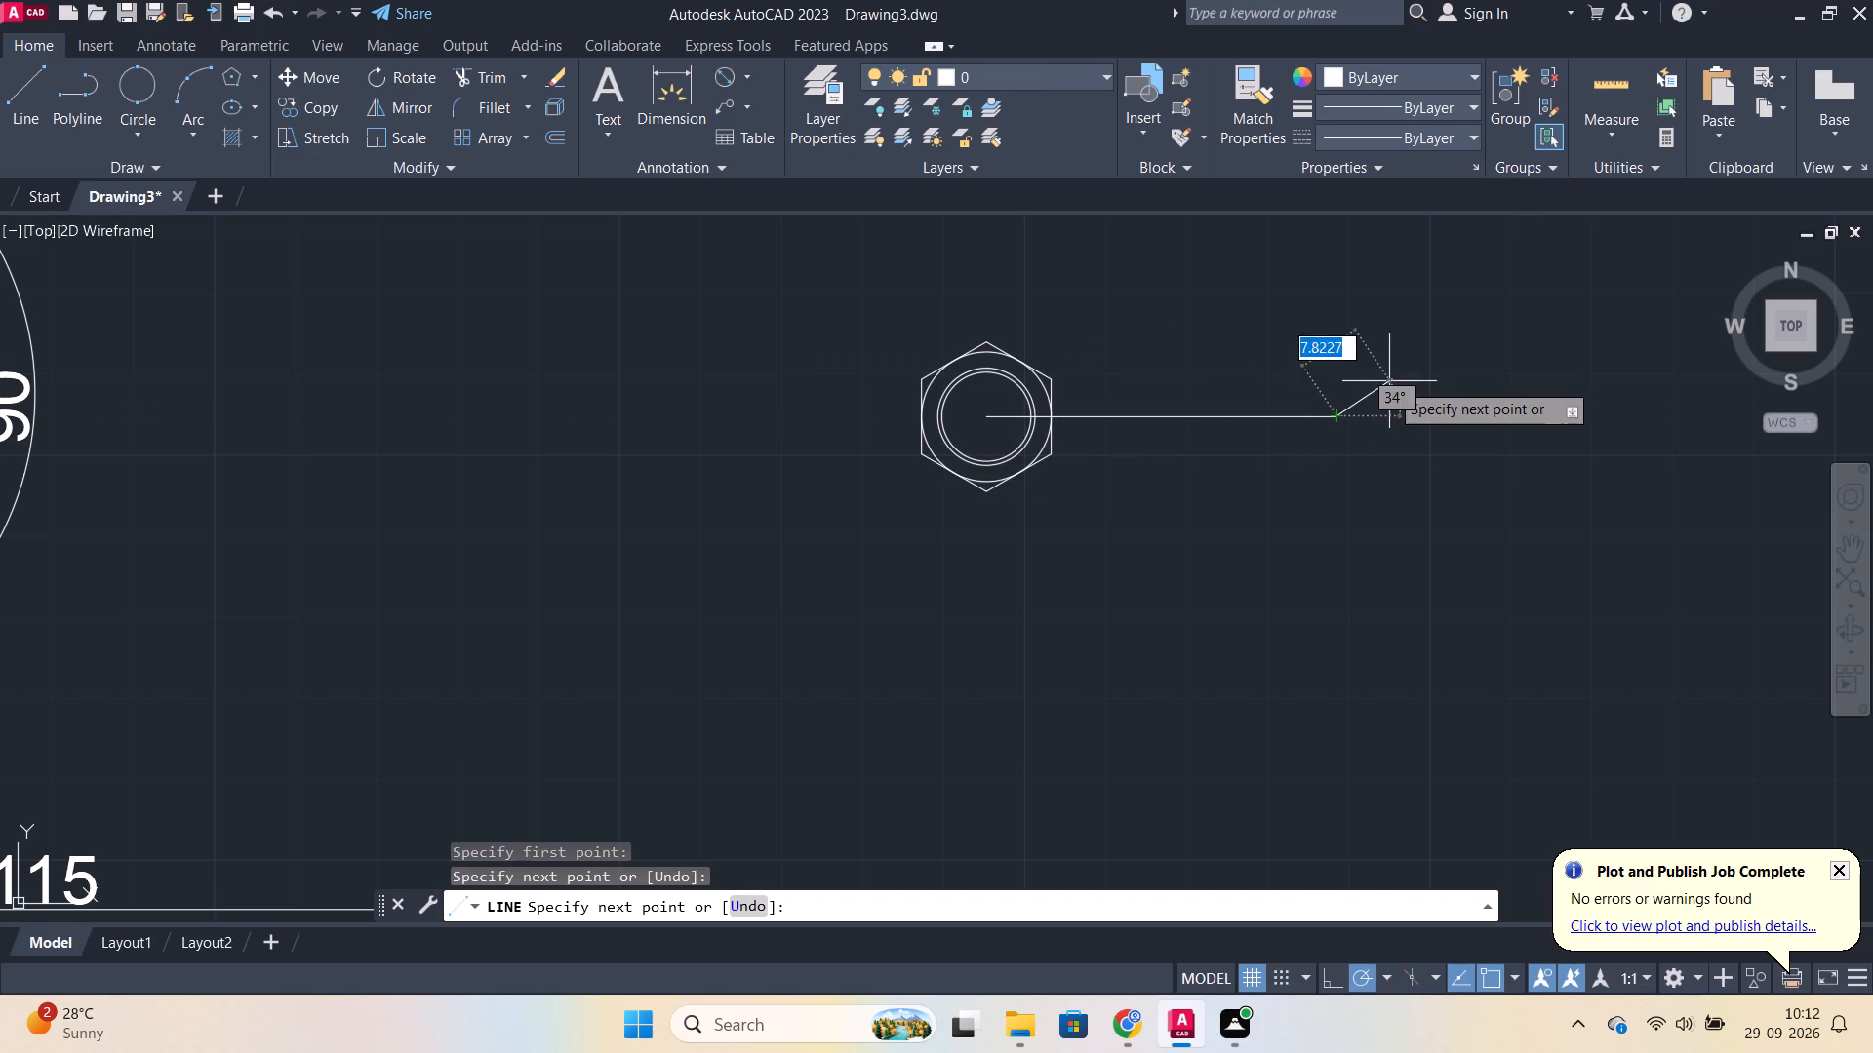
pyautogui.press('Escape')
# Draw a closed rectangular side view 8 wide across the horizontal line, its height aligned with the hexagon's top and bottom corners.
pyautogui.moveTo(1175, 461); pyautogui.dragTo(1049, 483, button='middle')
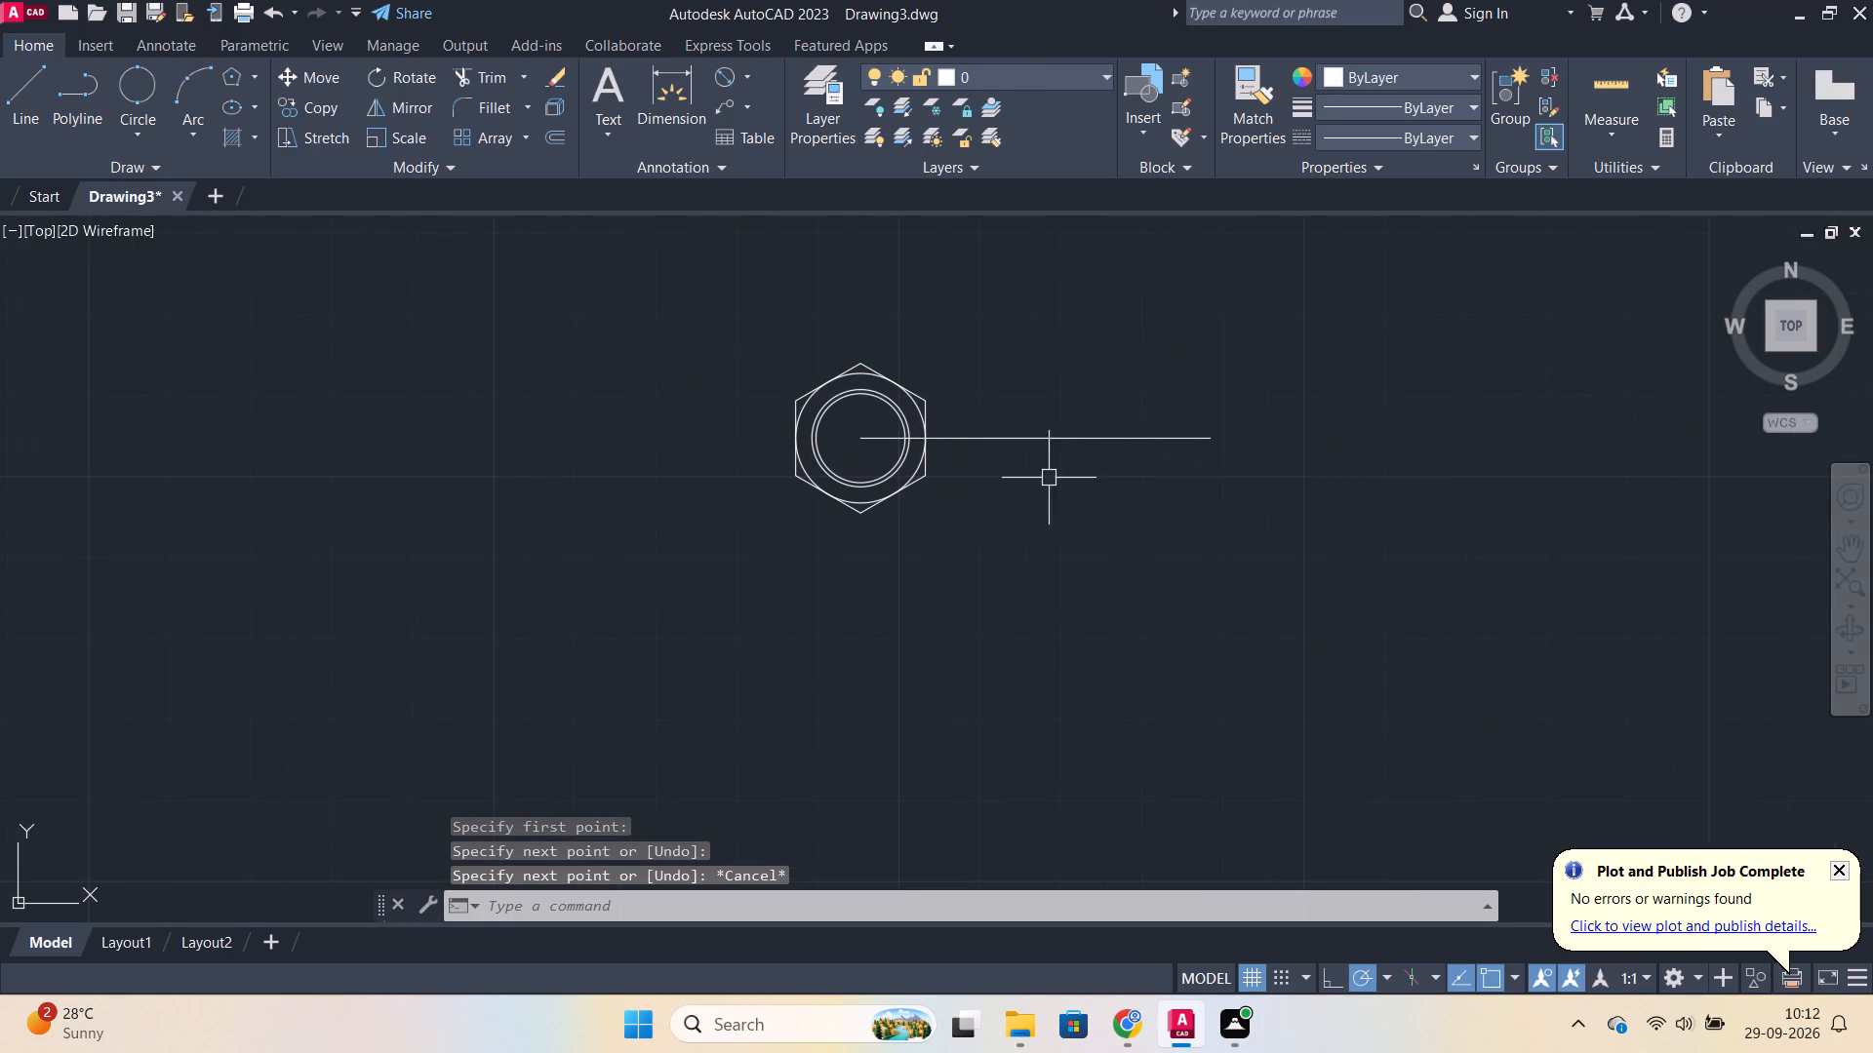
pyautogui.click(25, 79)
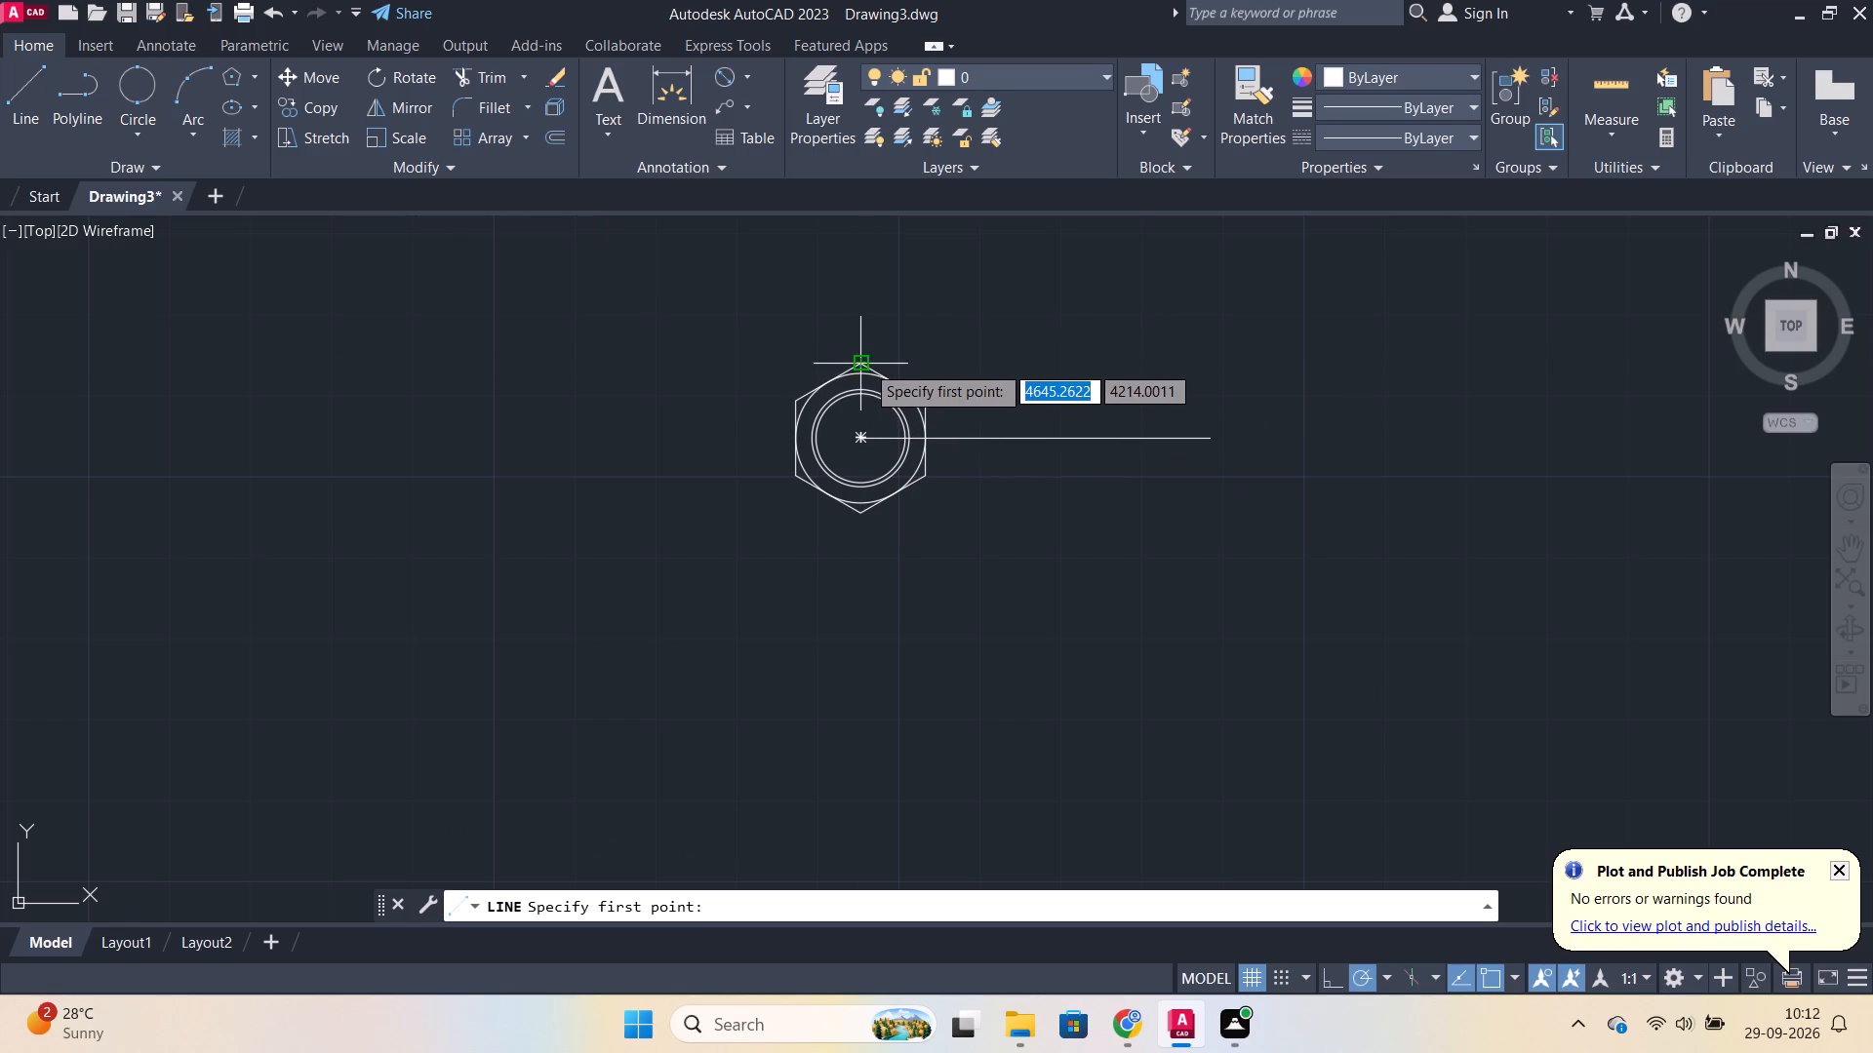
pyautogui.click(1045, 363)
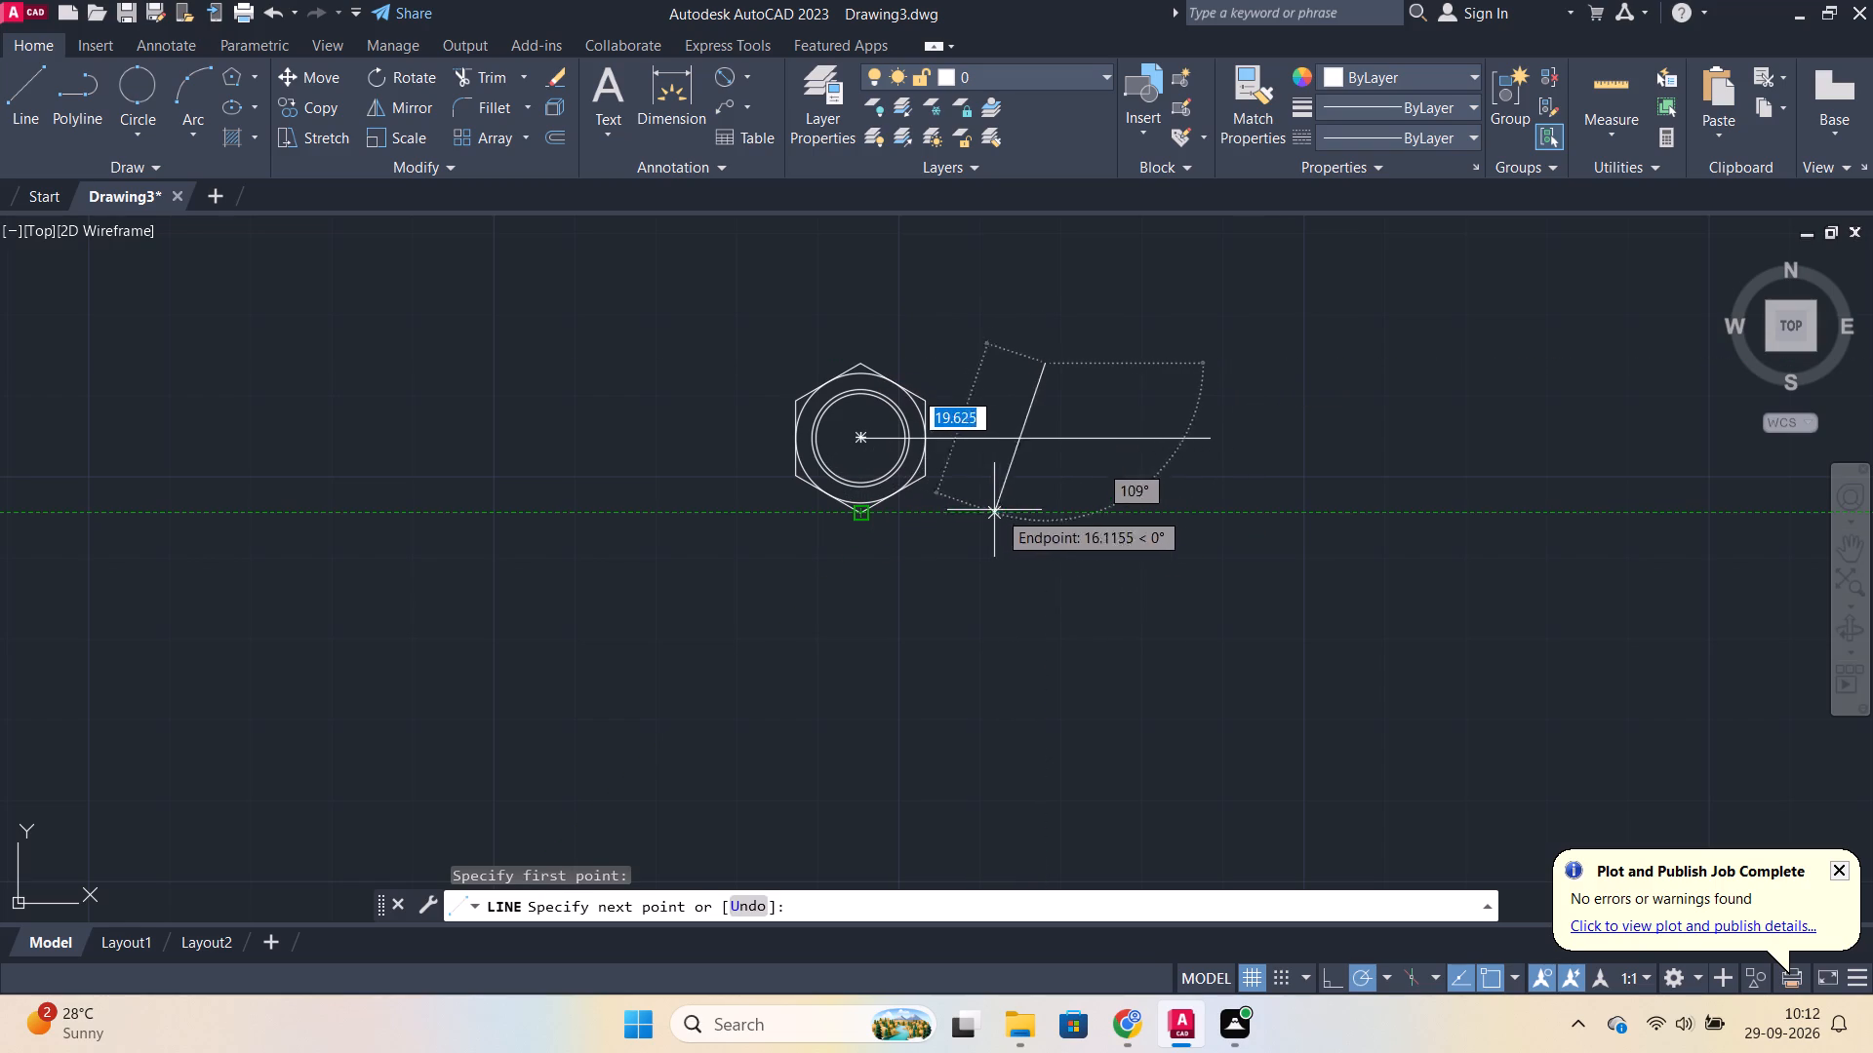
pyautogui.click(1043, 508)
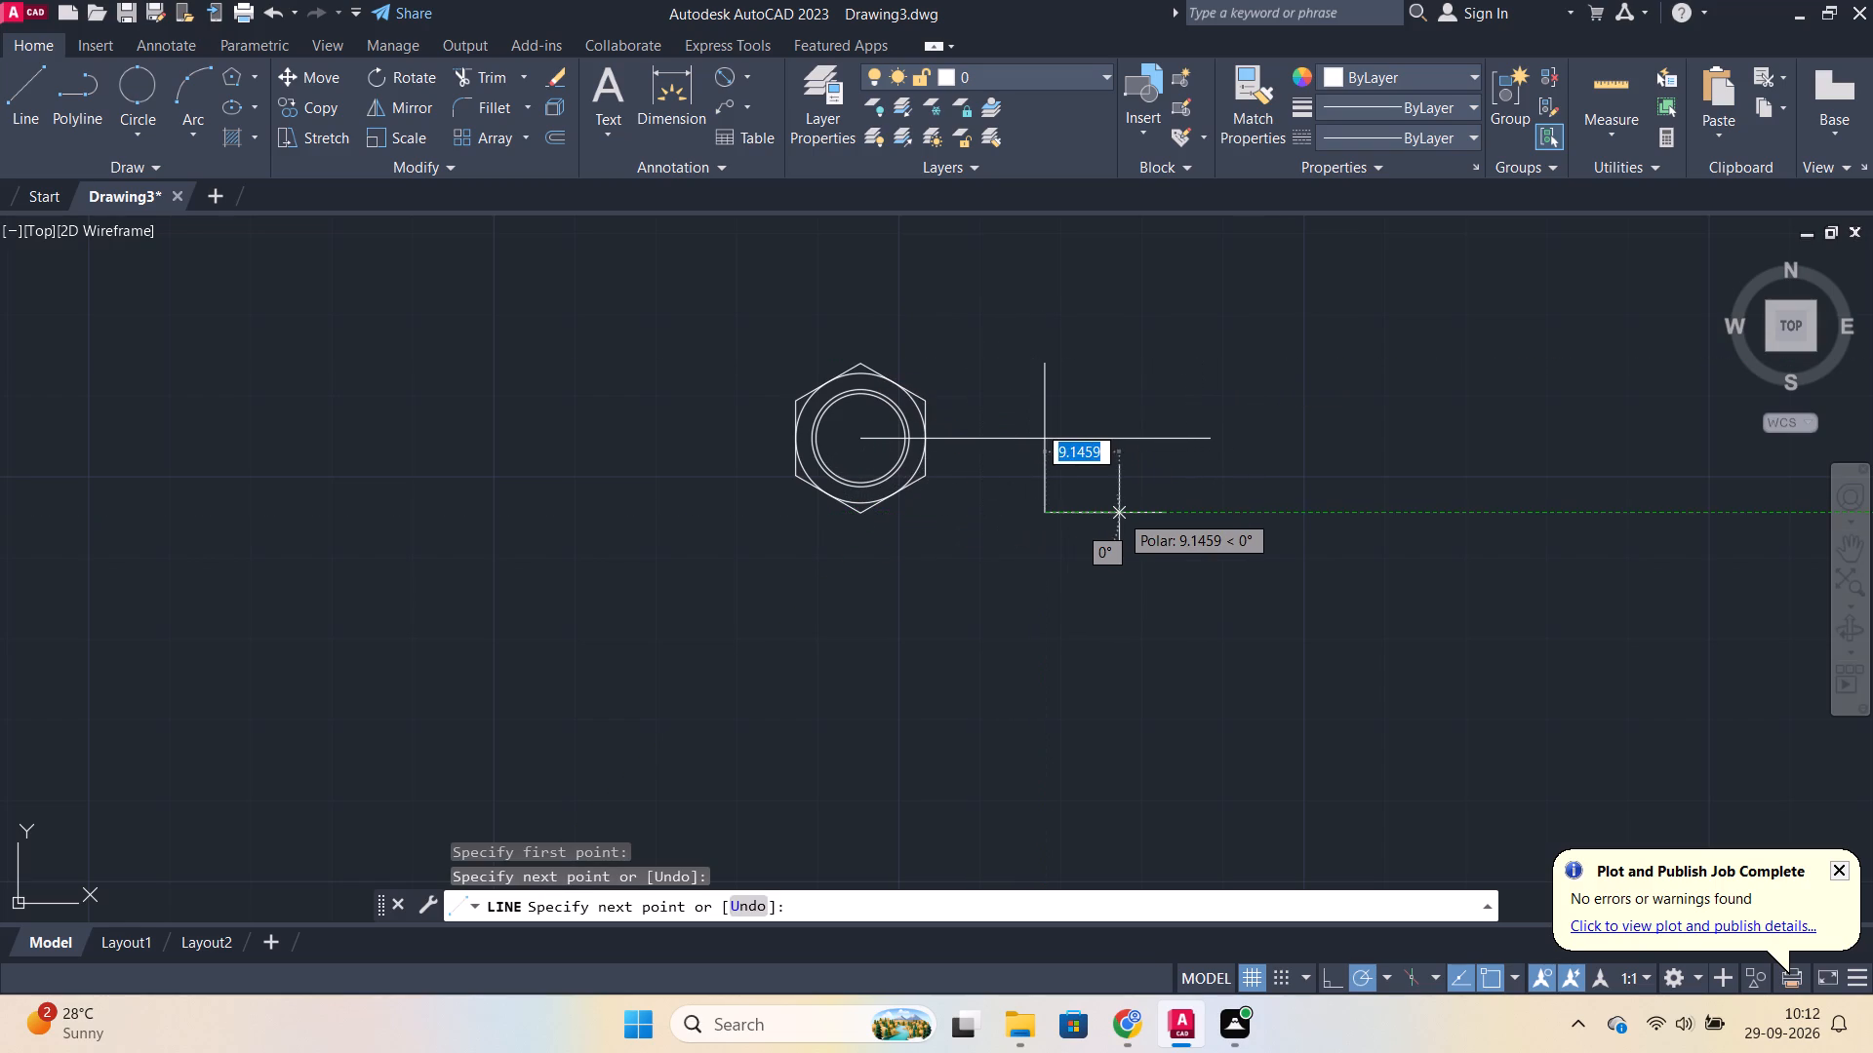
pyautogui.press('8')
pyautogui.press('Return')
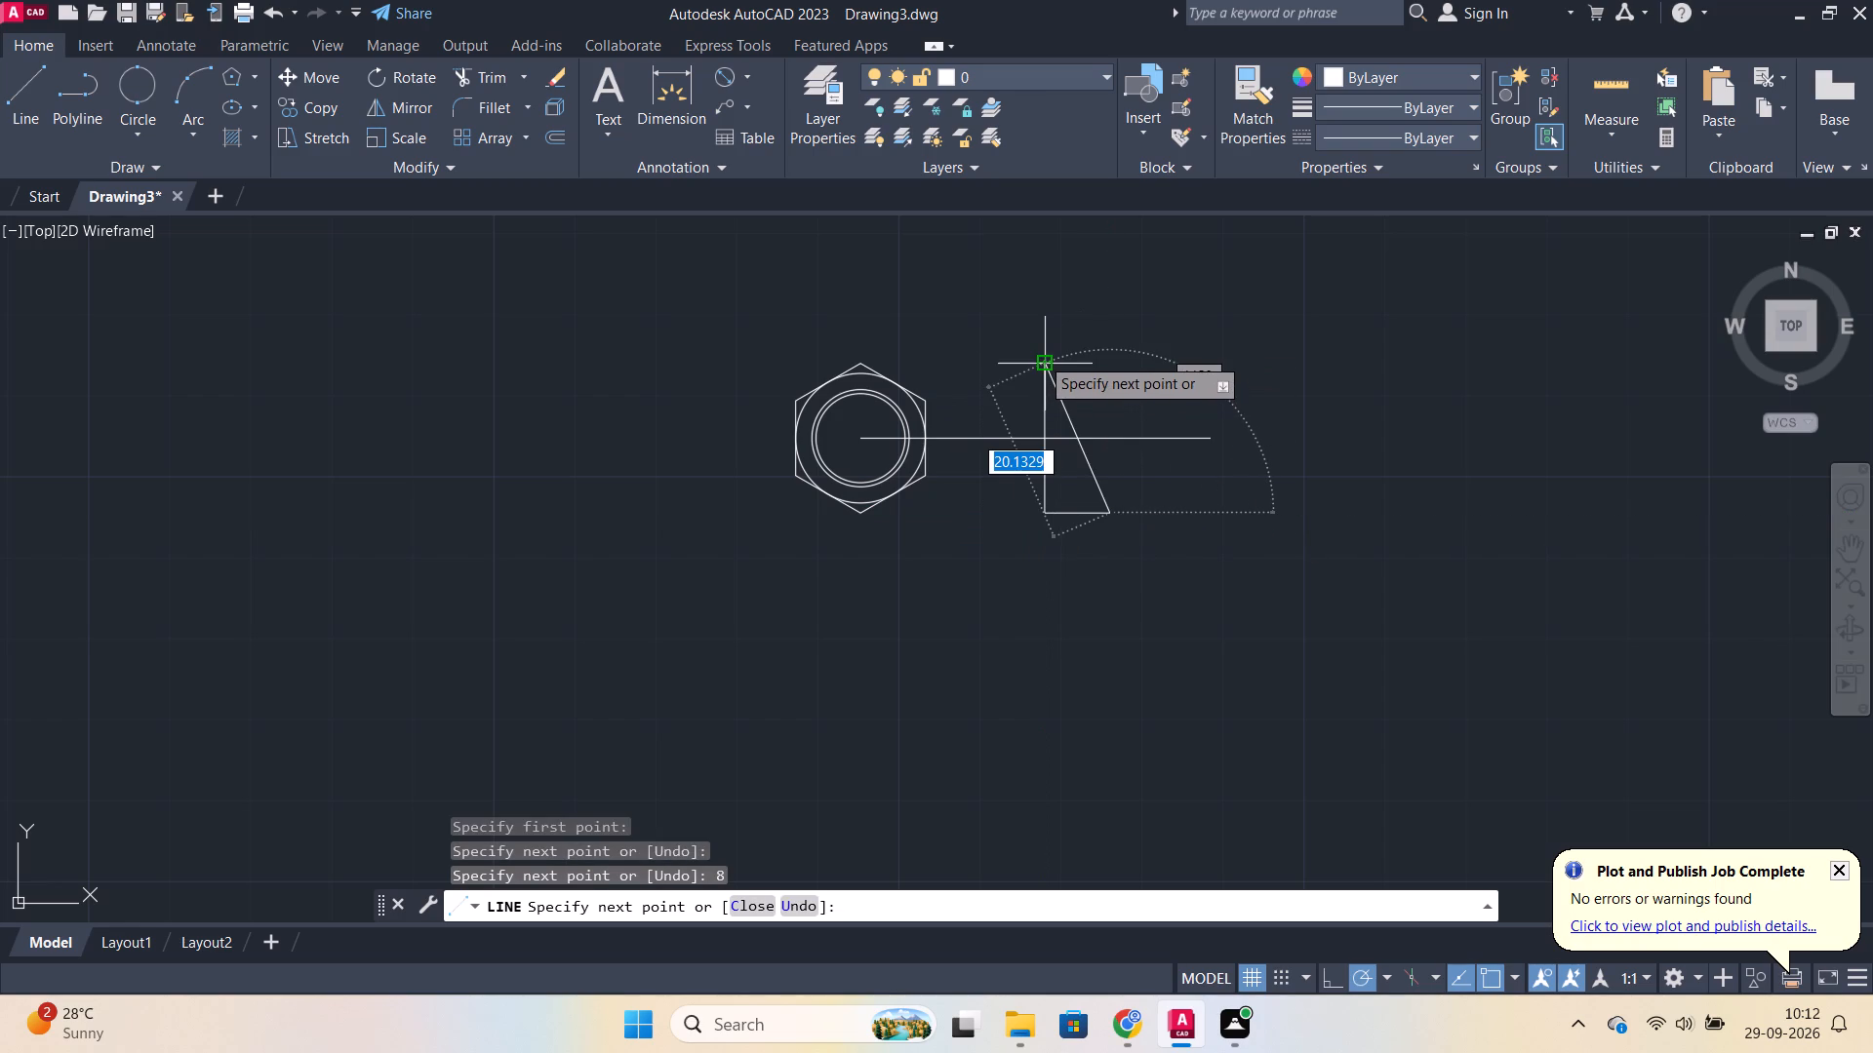
pyautogui.click(1114, 356)
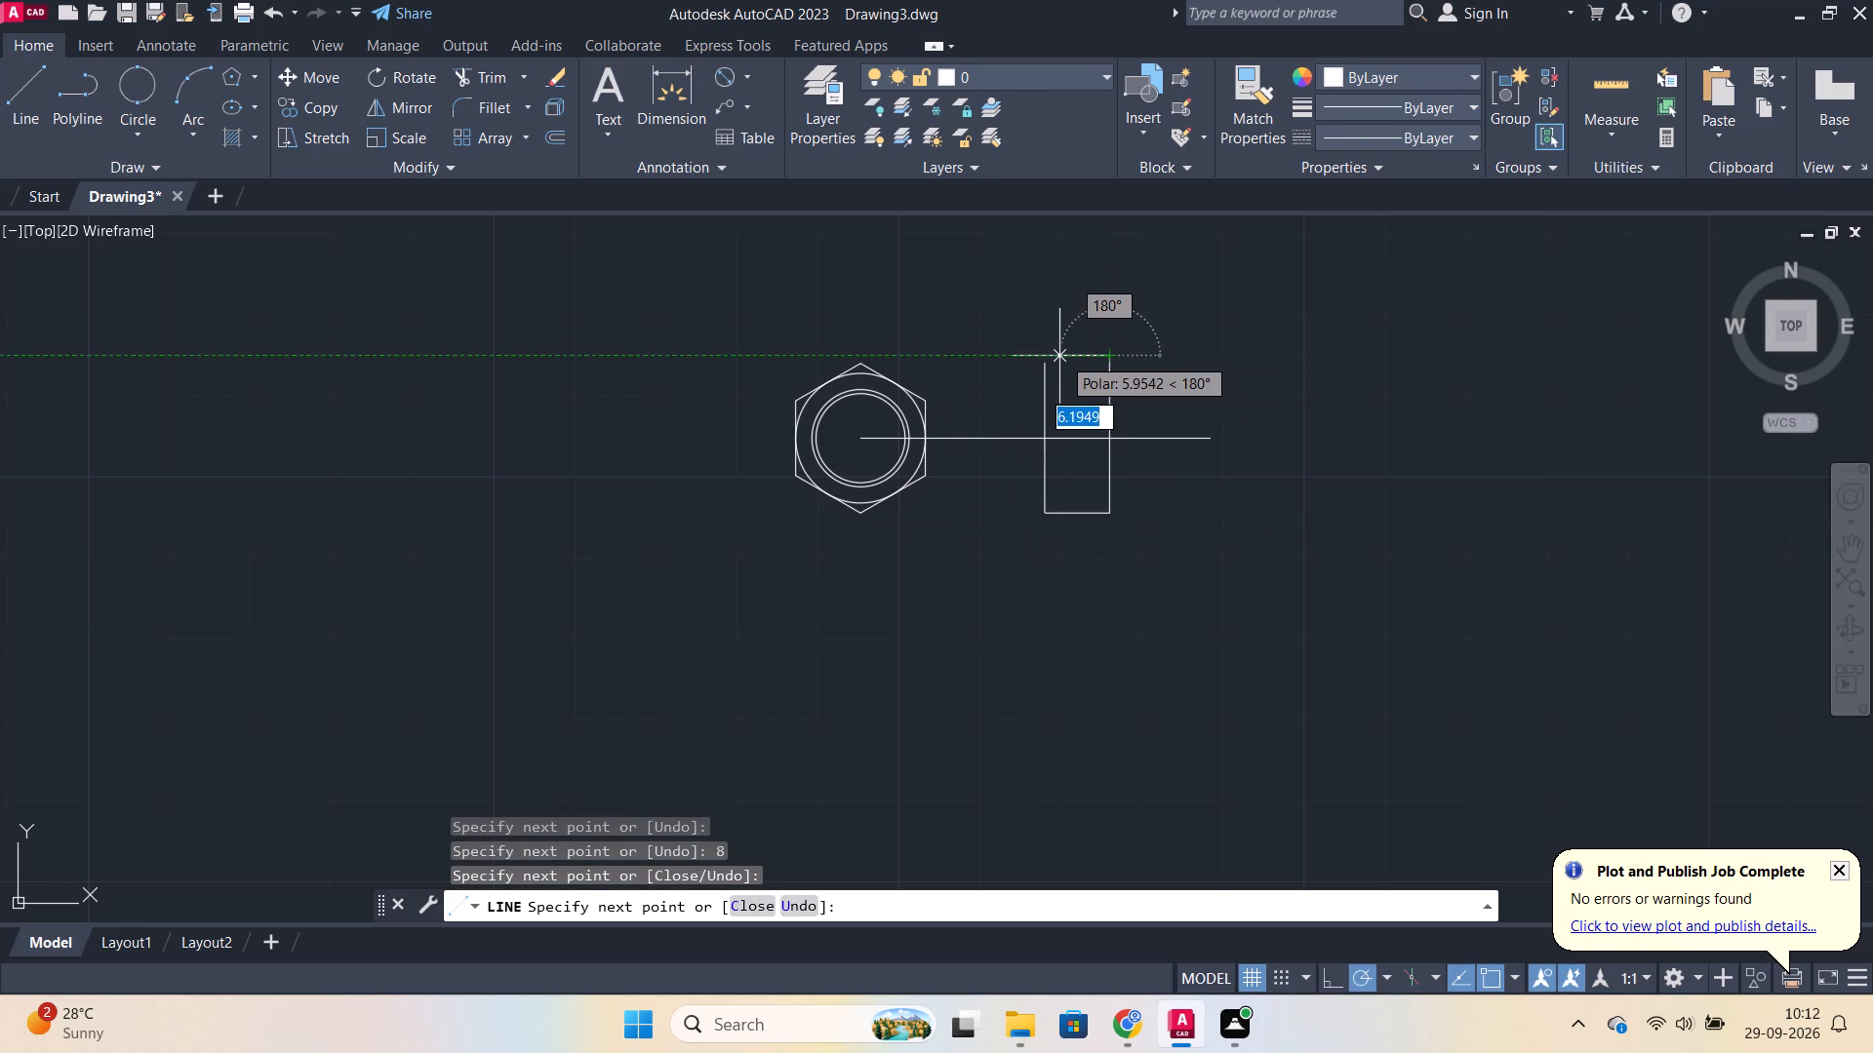
pyautogui.hotkey('ctrl', 'z')
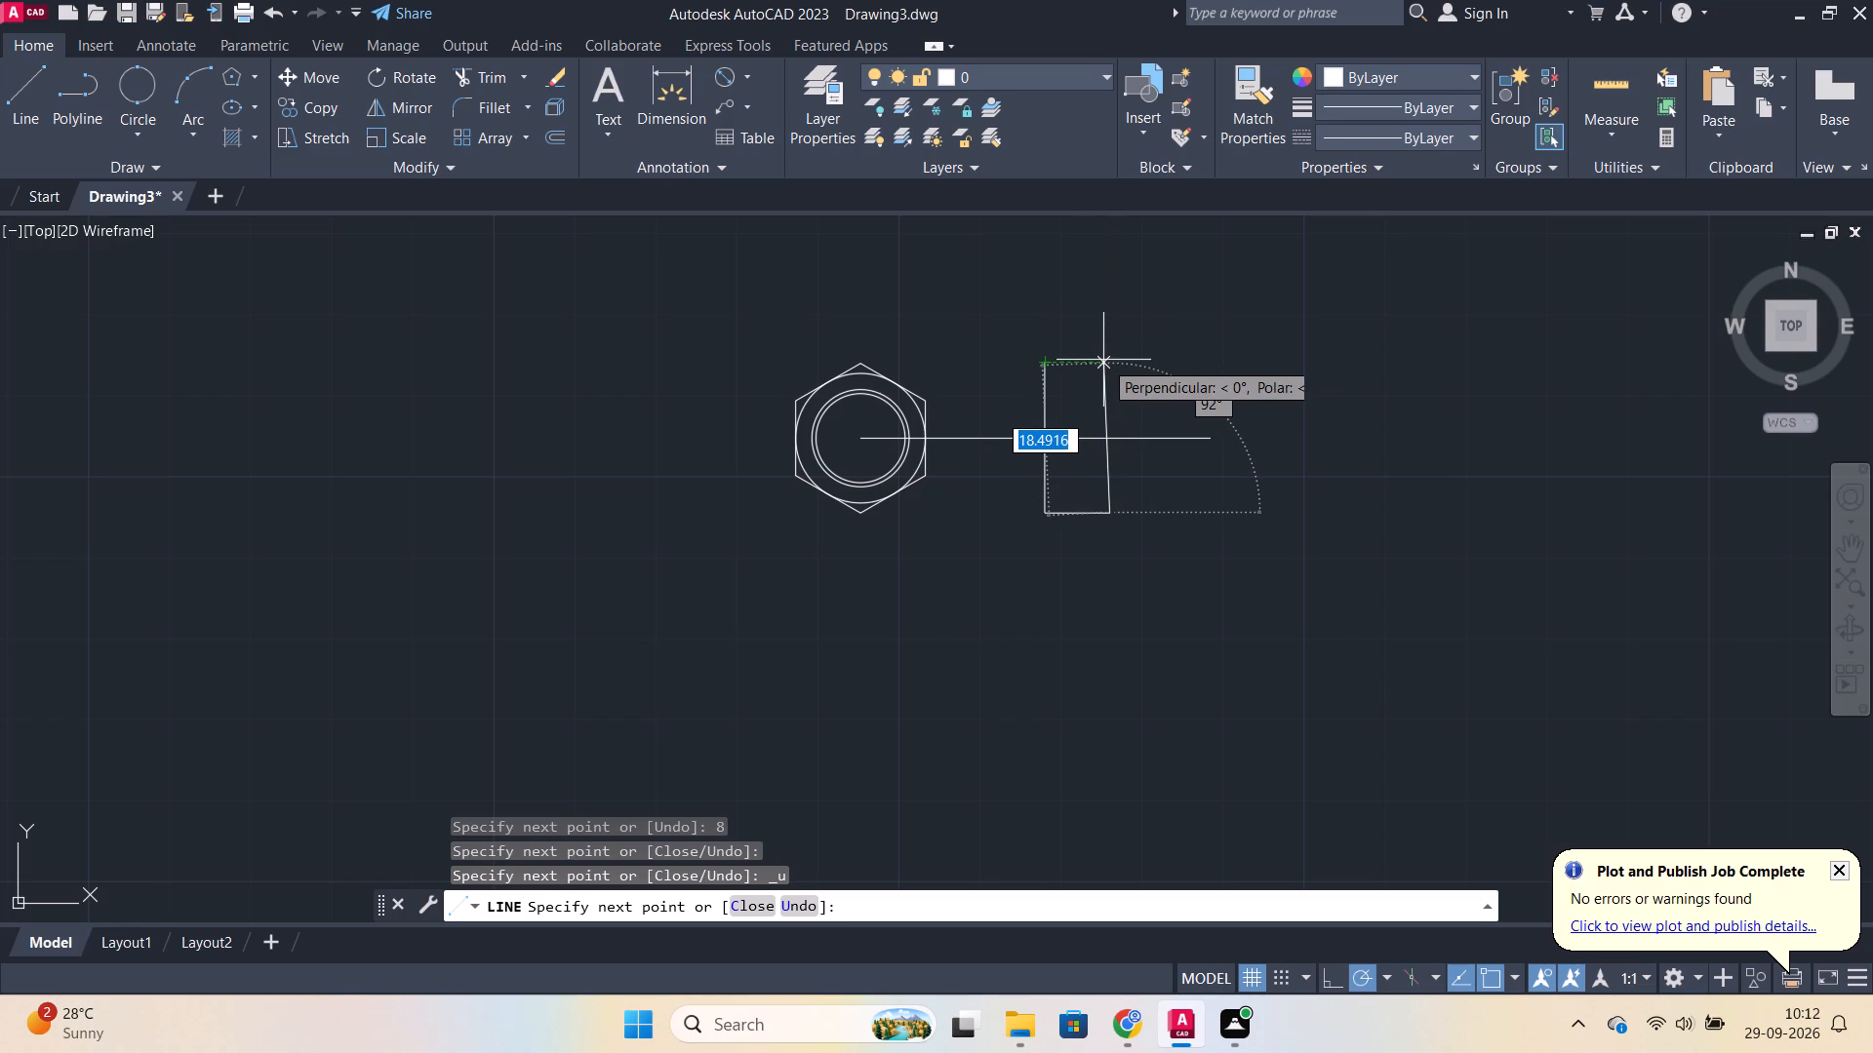
pyautogui.scroll(1, 1103, 360)
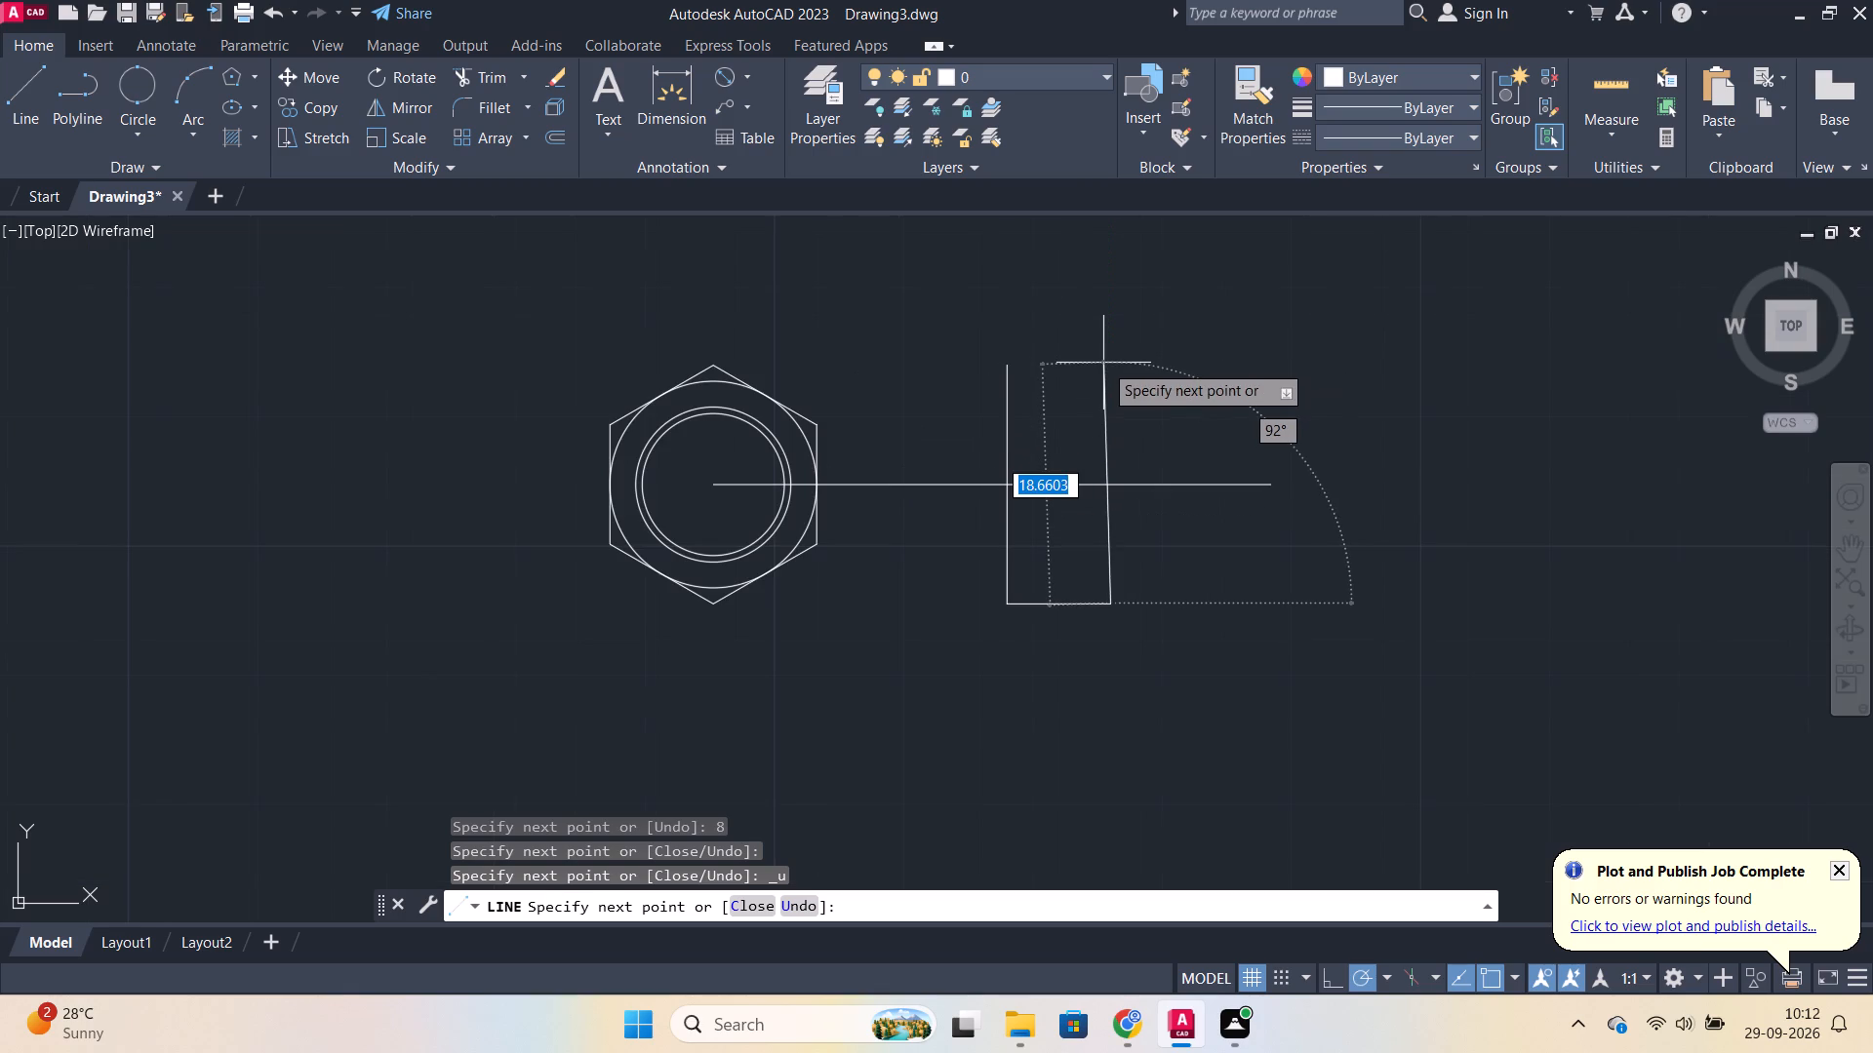
pyautogui.click(1106, 363)
pyautogui.click(1009, 367)
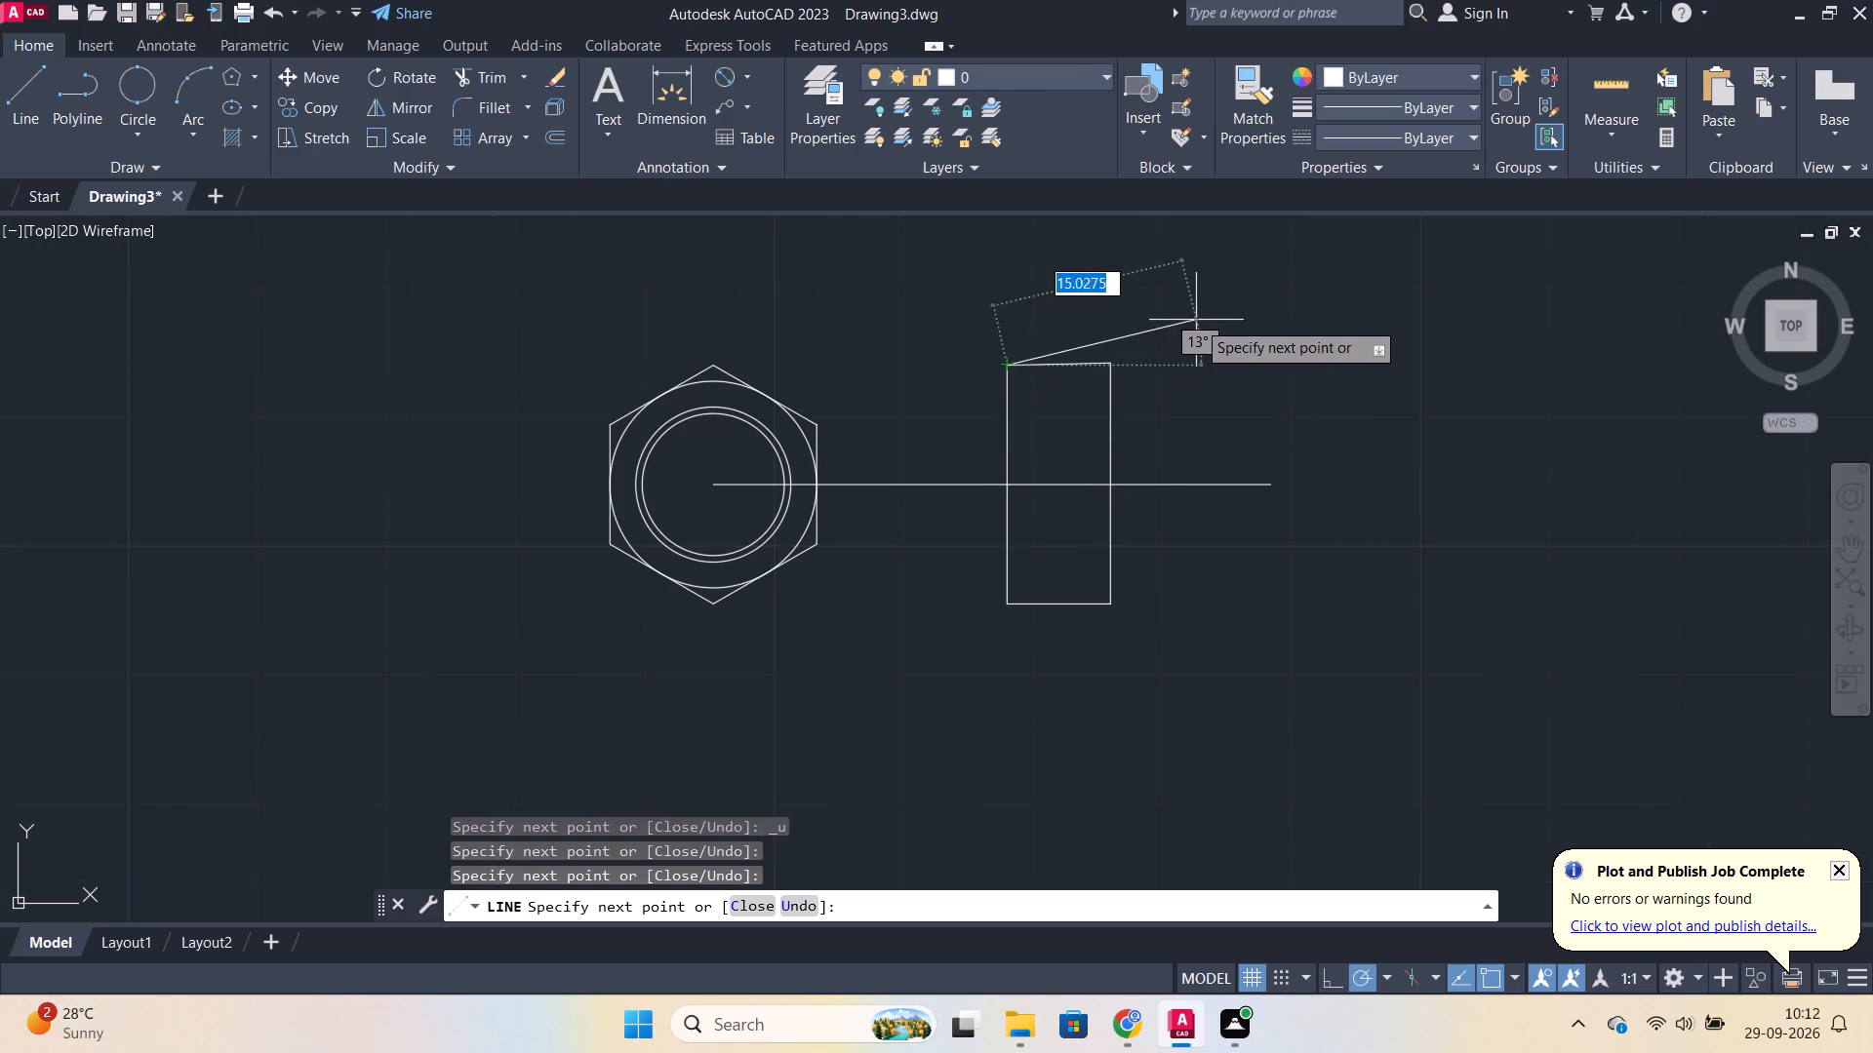
pyautogui.hotkey('ctrl', 'z')
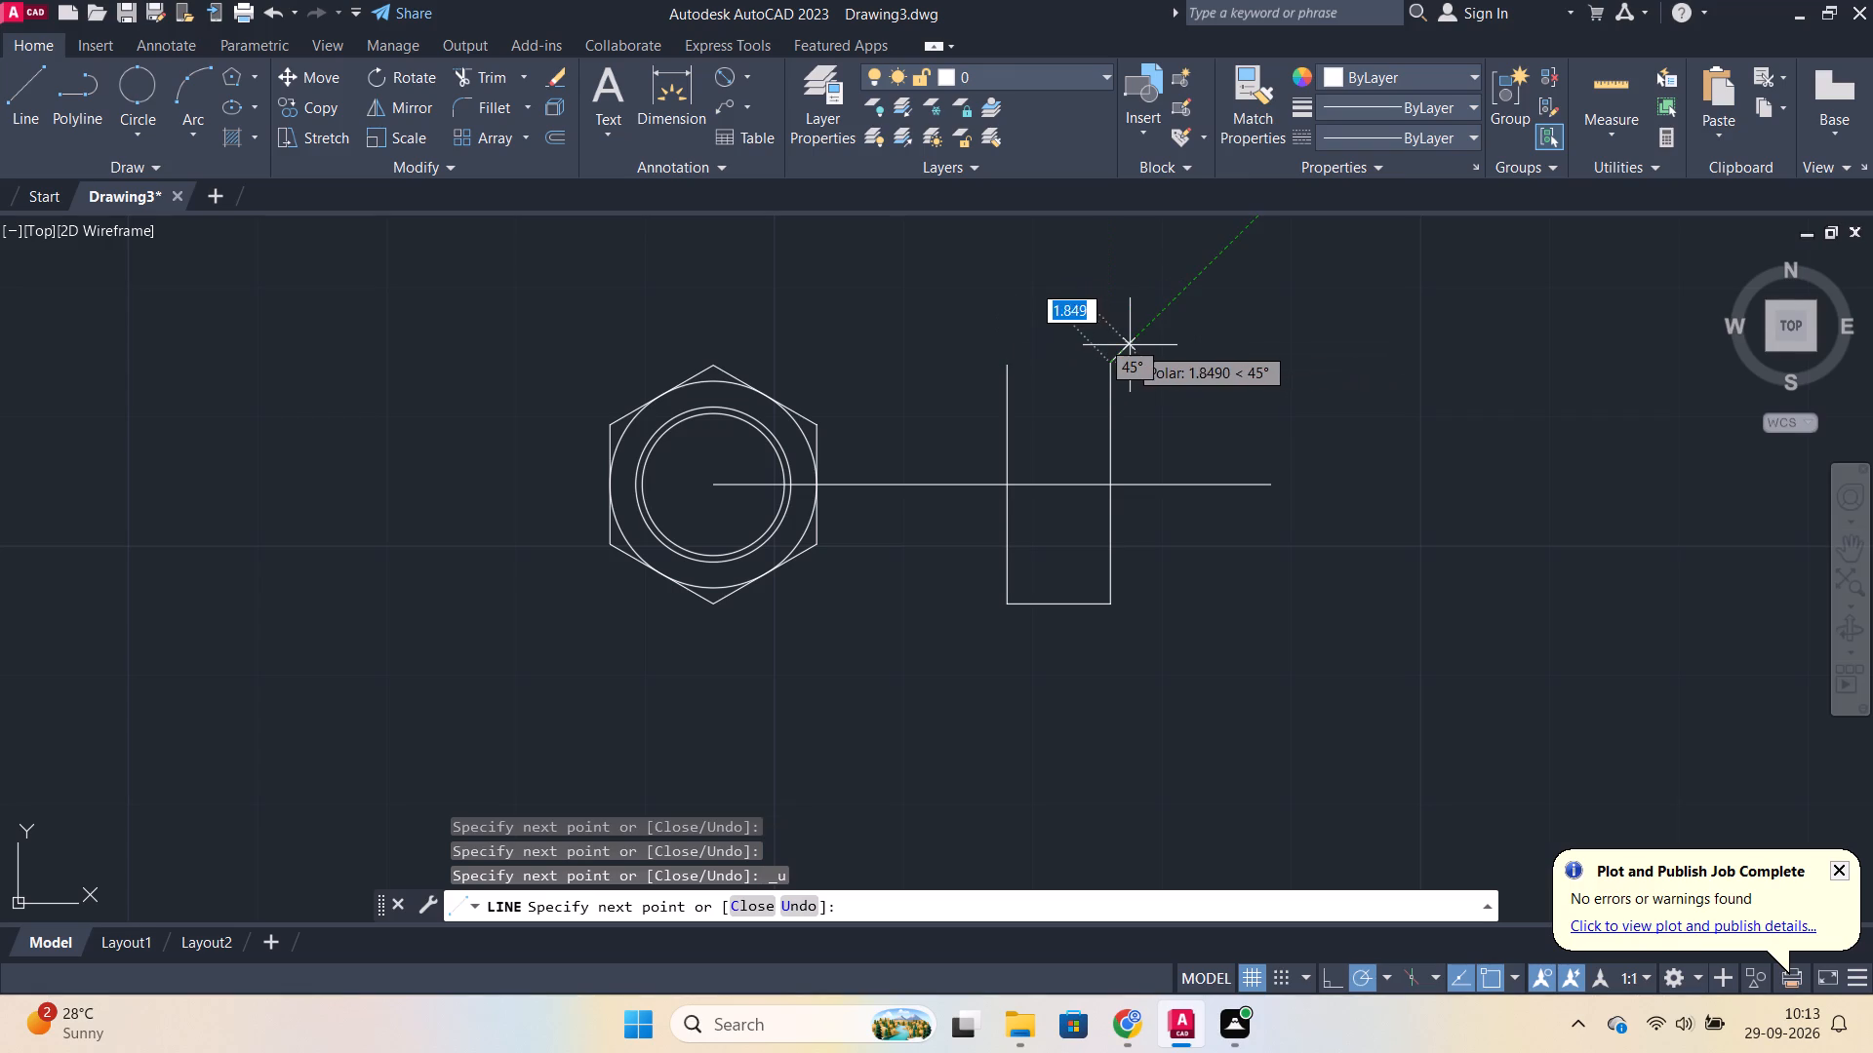
pyautogui.hotkey('ctrl', 'z')
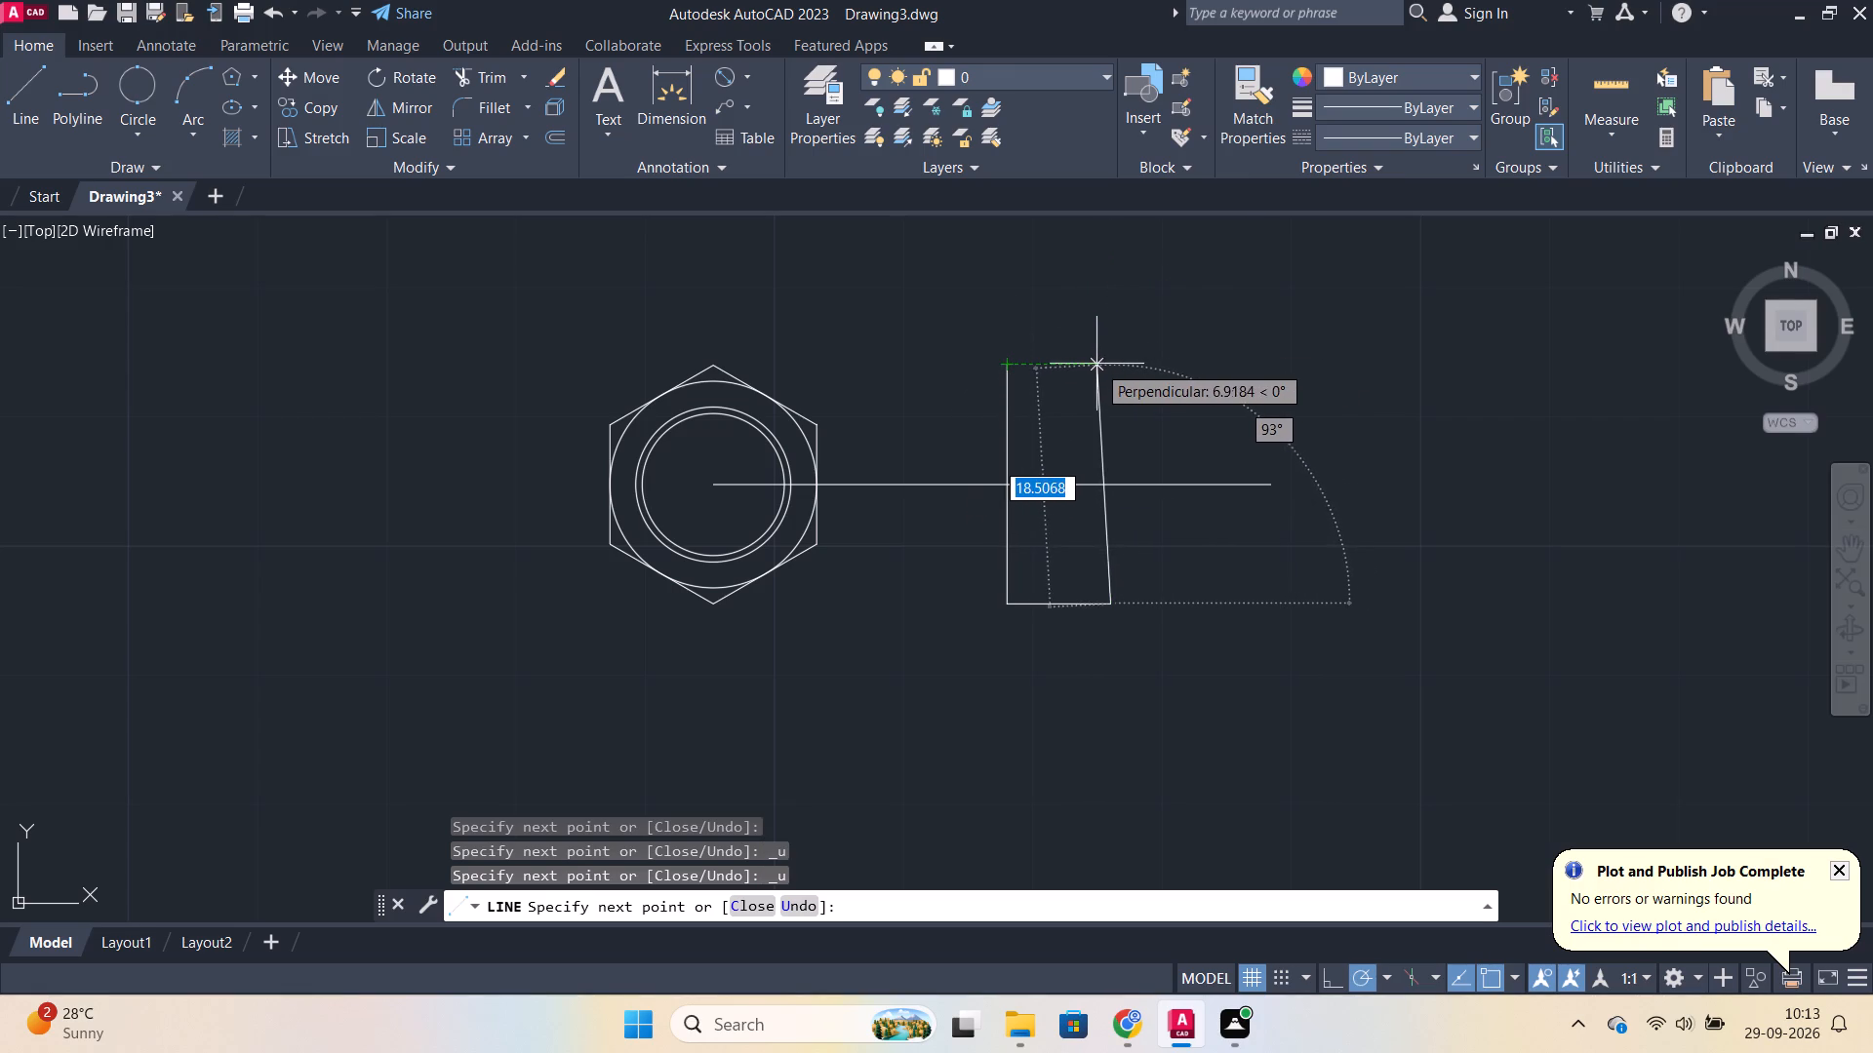
pyautogui.click(1107, 364)
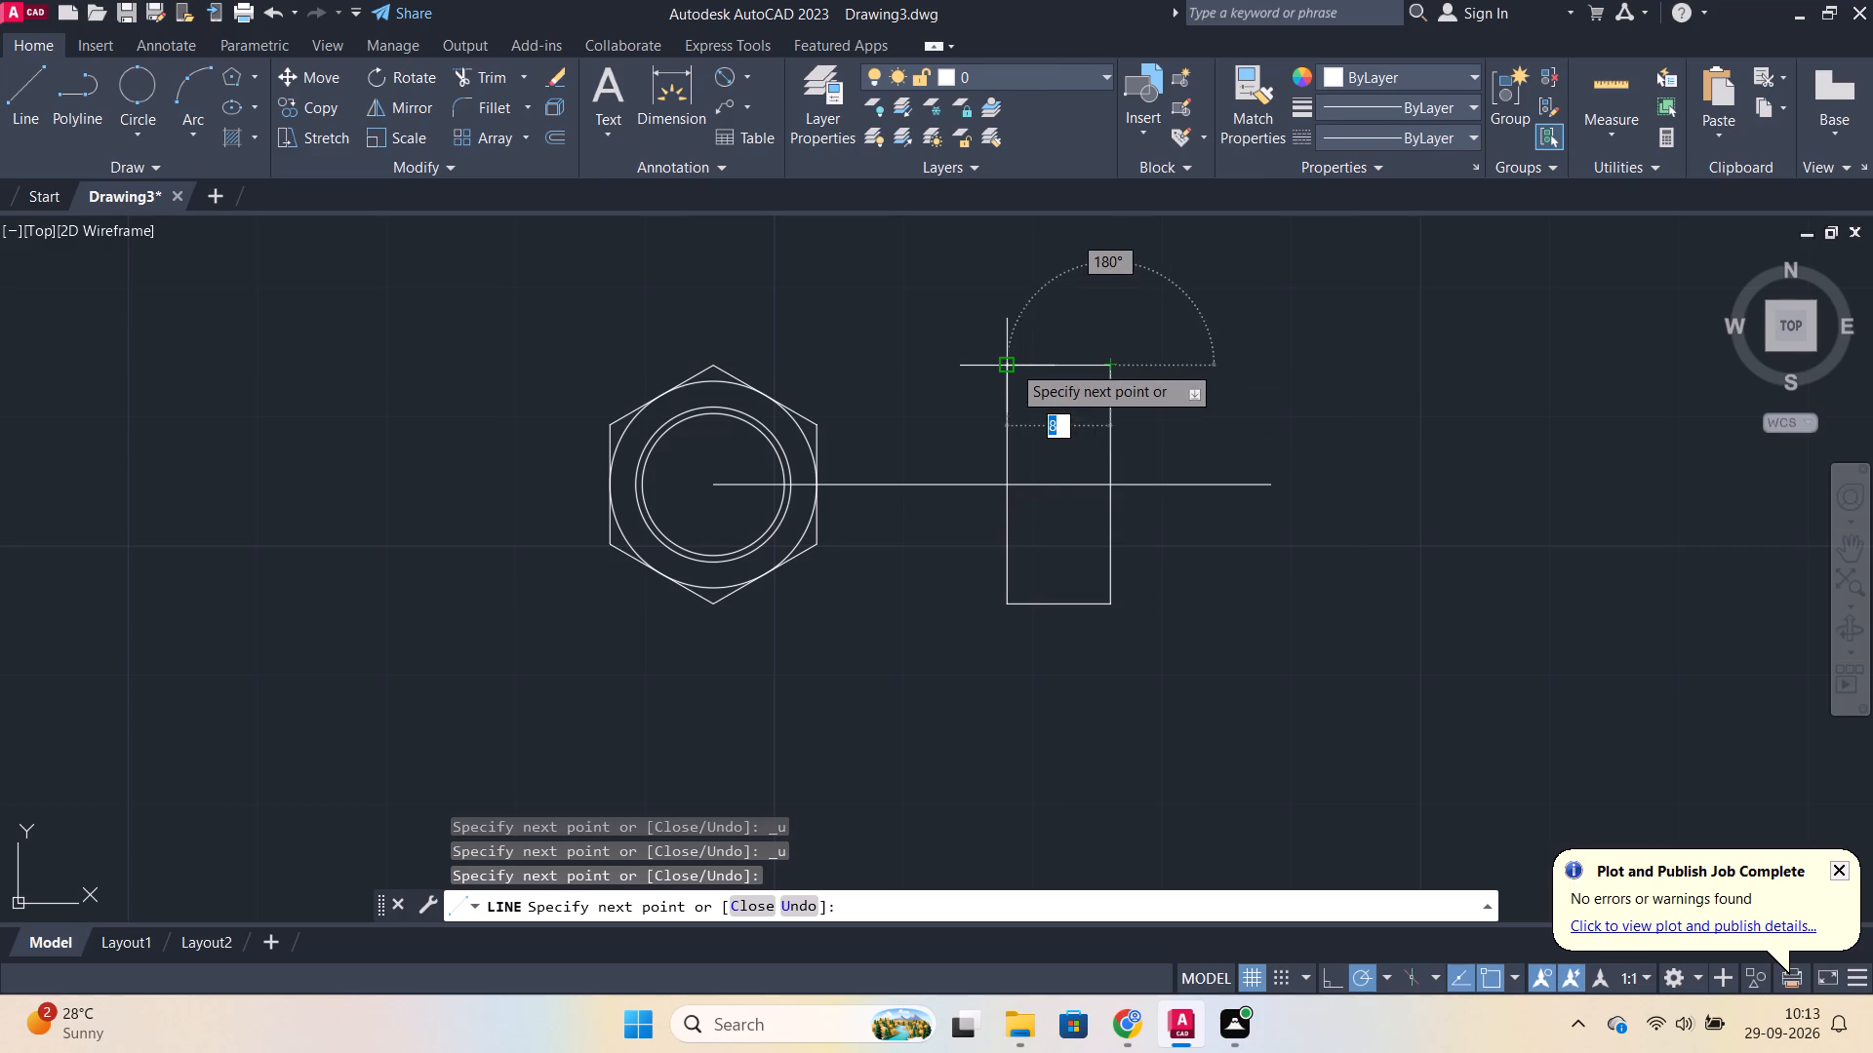
pyautogui.click(1011, 364)
pyautogui.press('Escape')
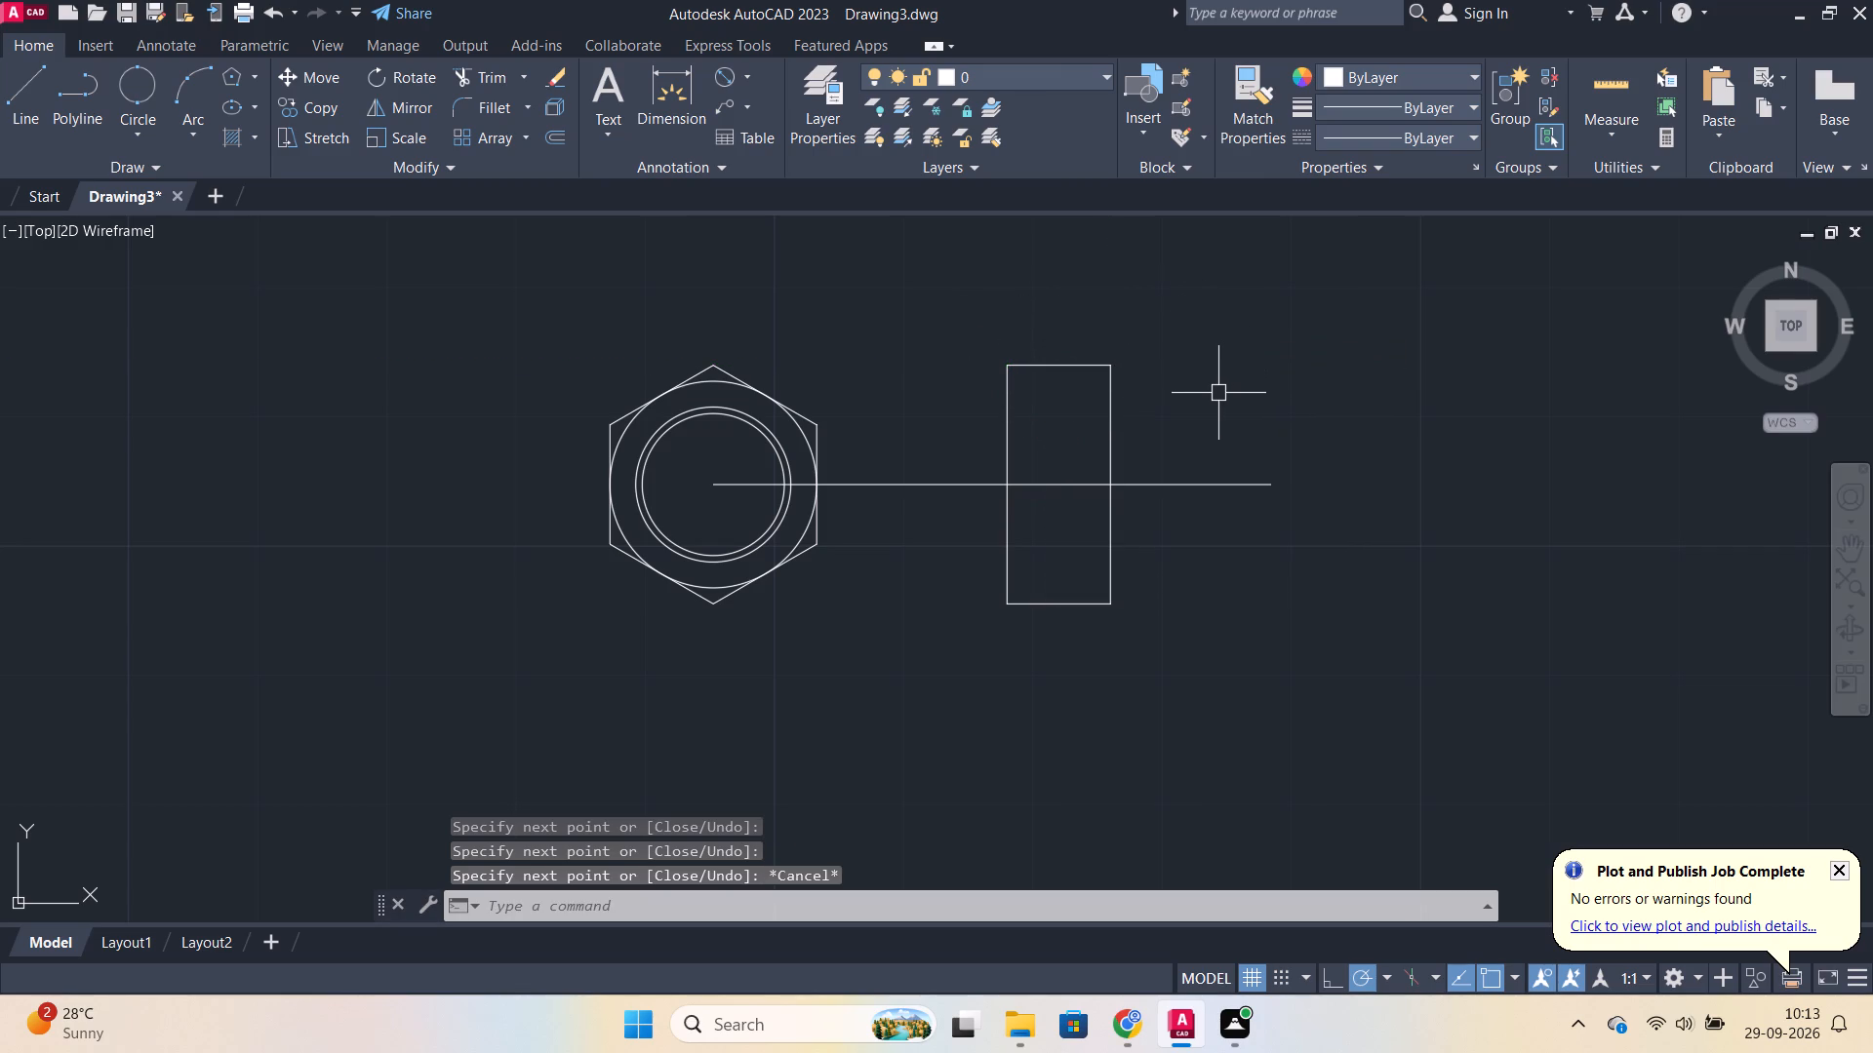
# Fillet the upper and lower right corners of the rectangular side view with radius 3.
pyautogui.press('f')
pyautogui.press('Return')
pyautogui.press('r')
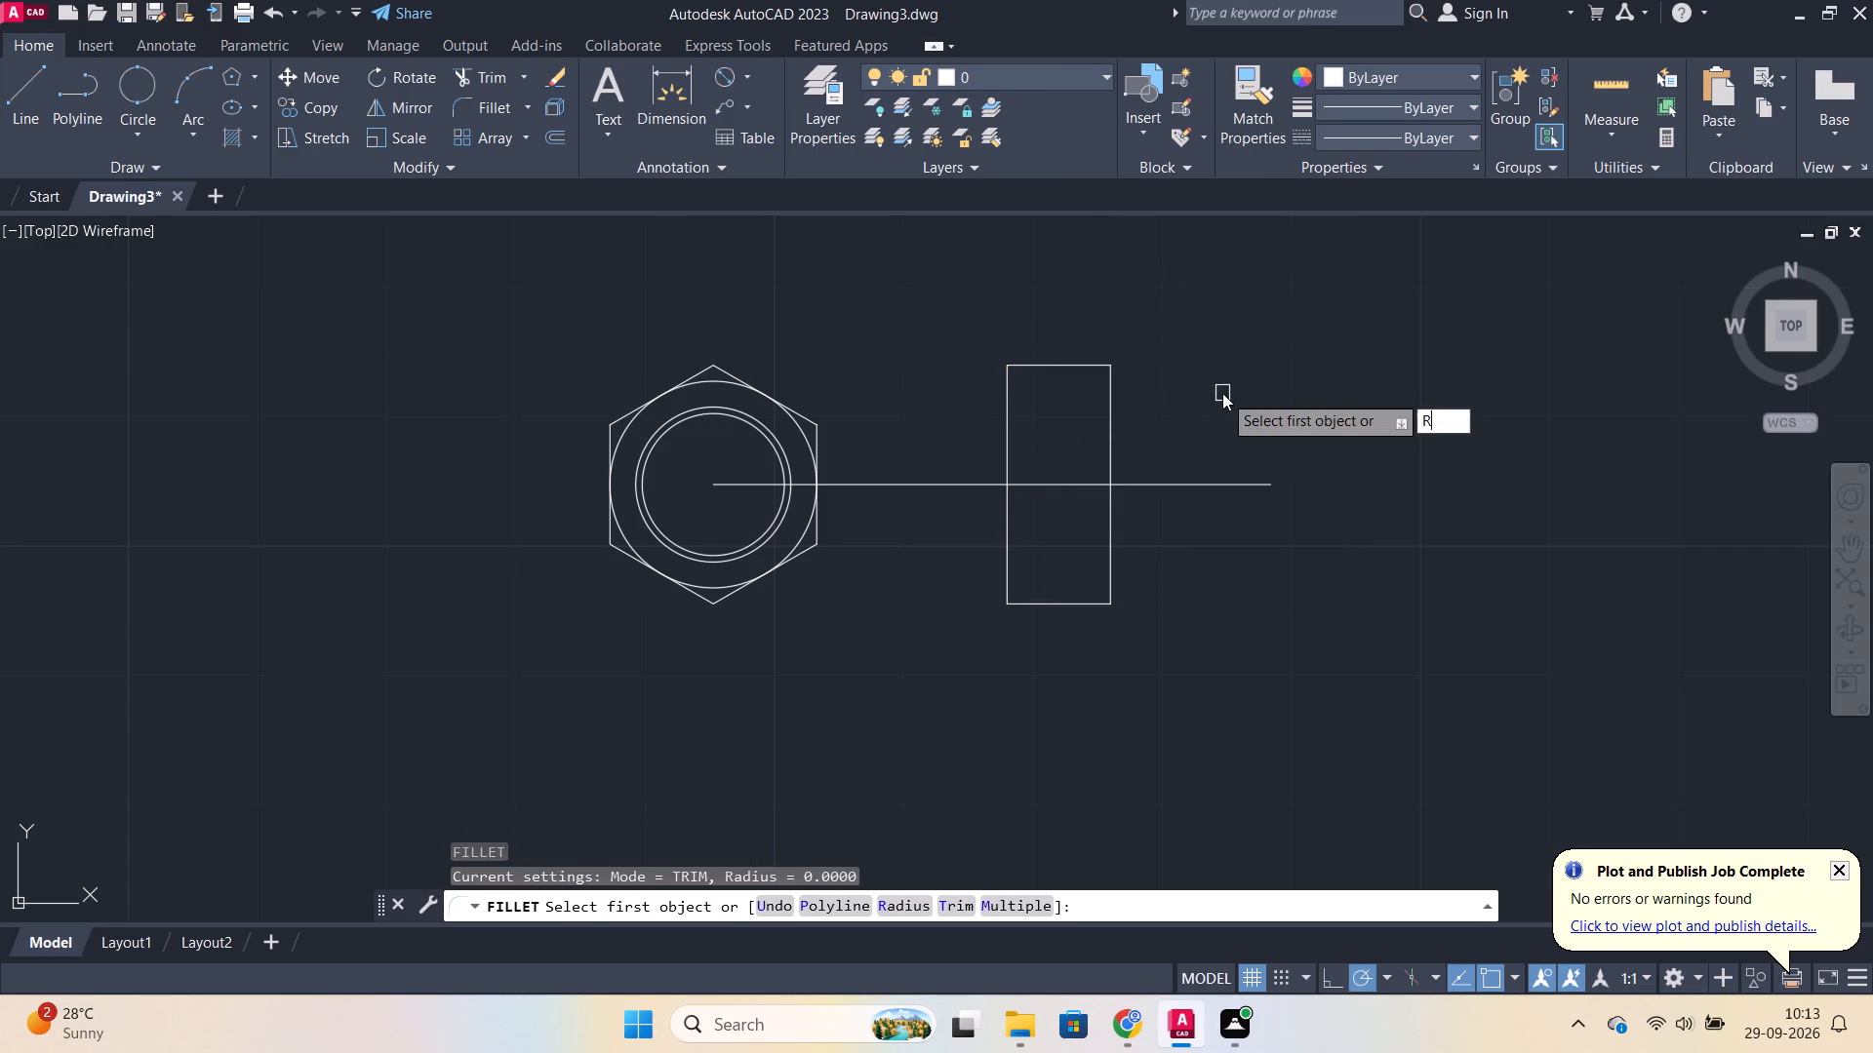
pyautogui.press('Return')
pyautogui.write('30')
pyautogui.press('BackSpace')
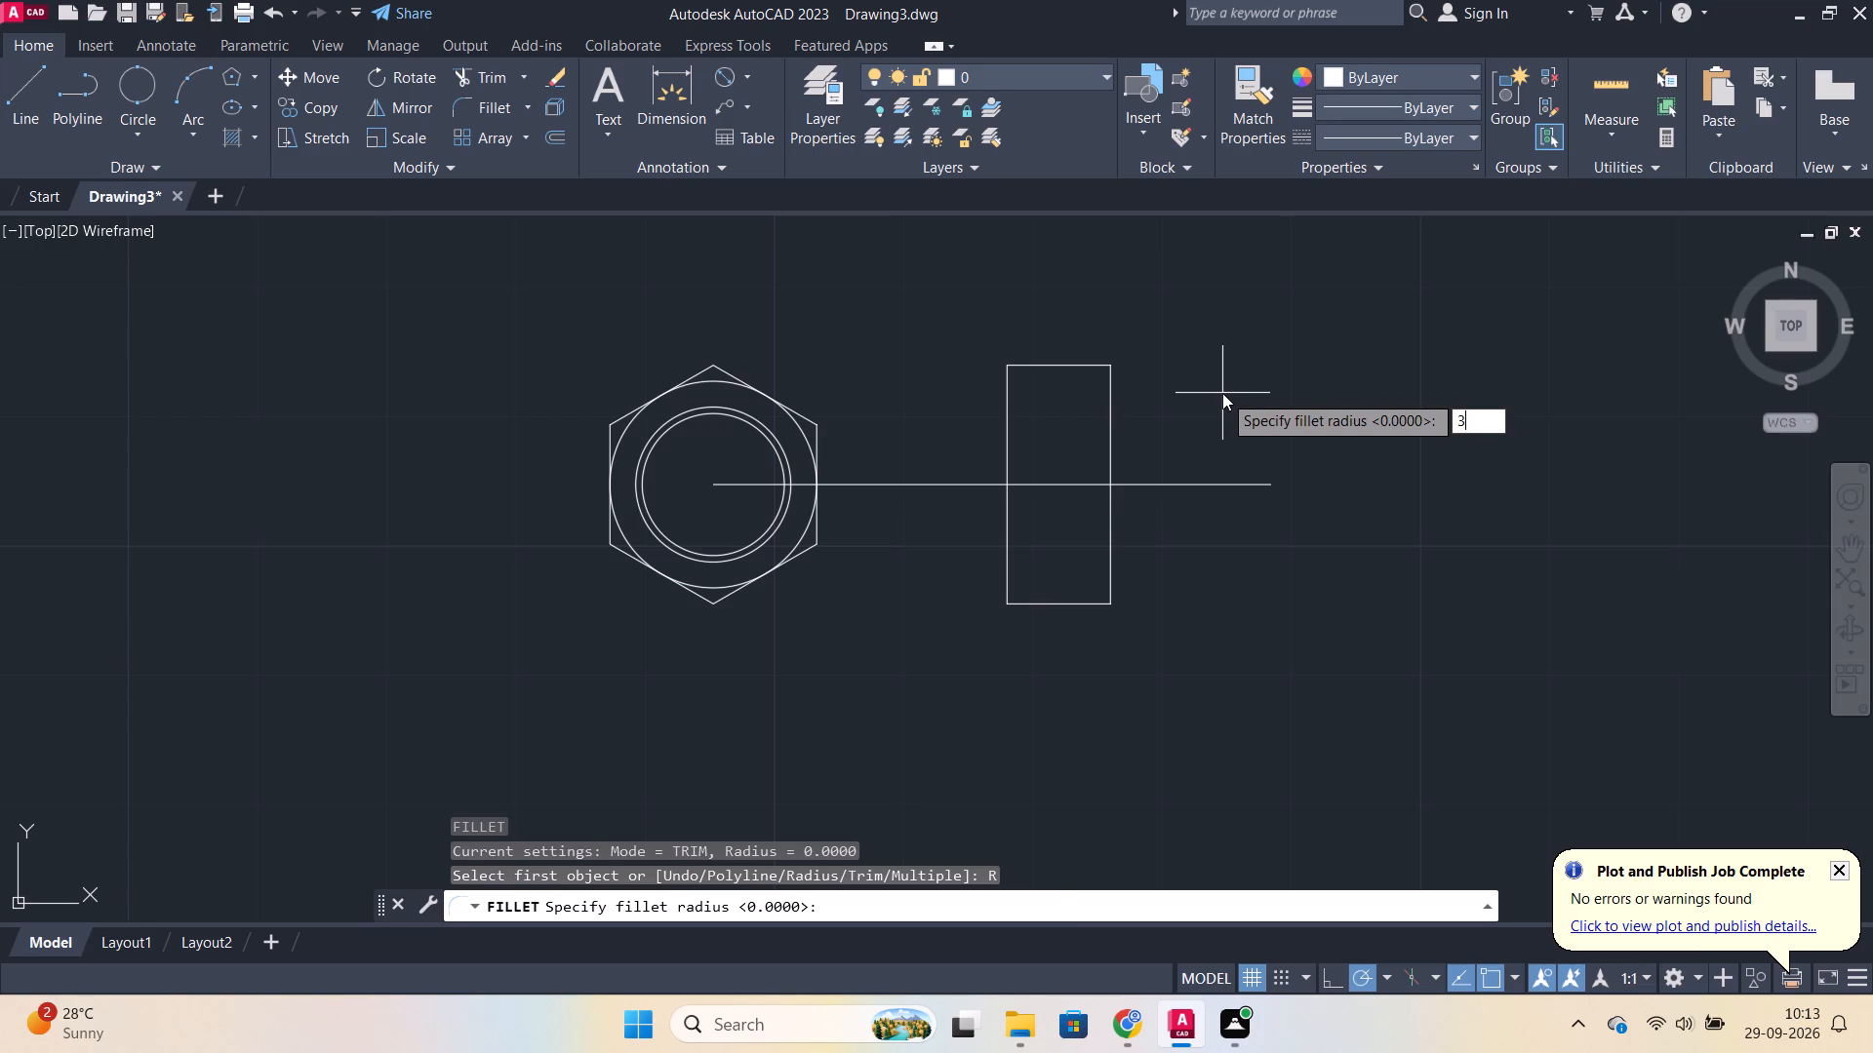
pyautogui.press('Return')
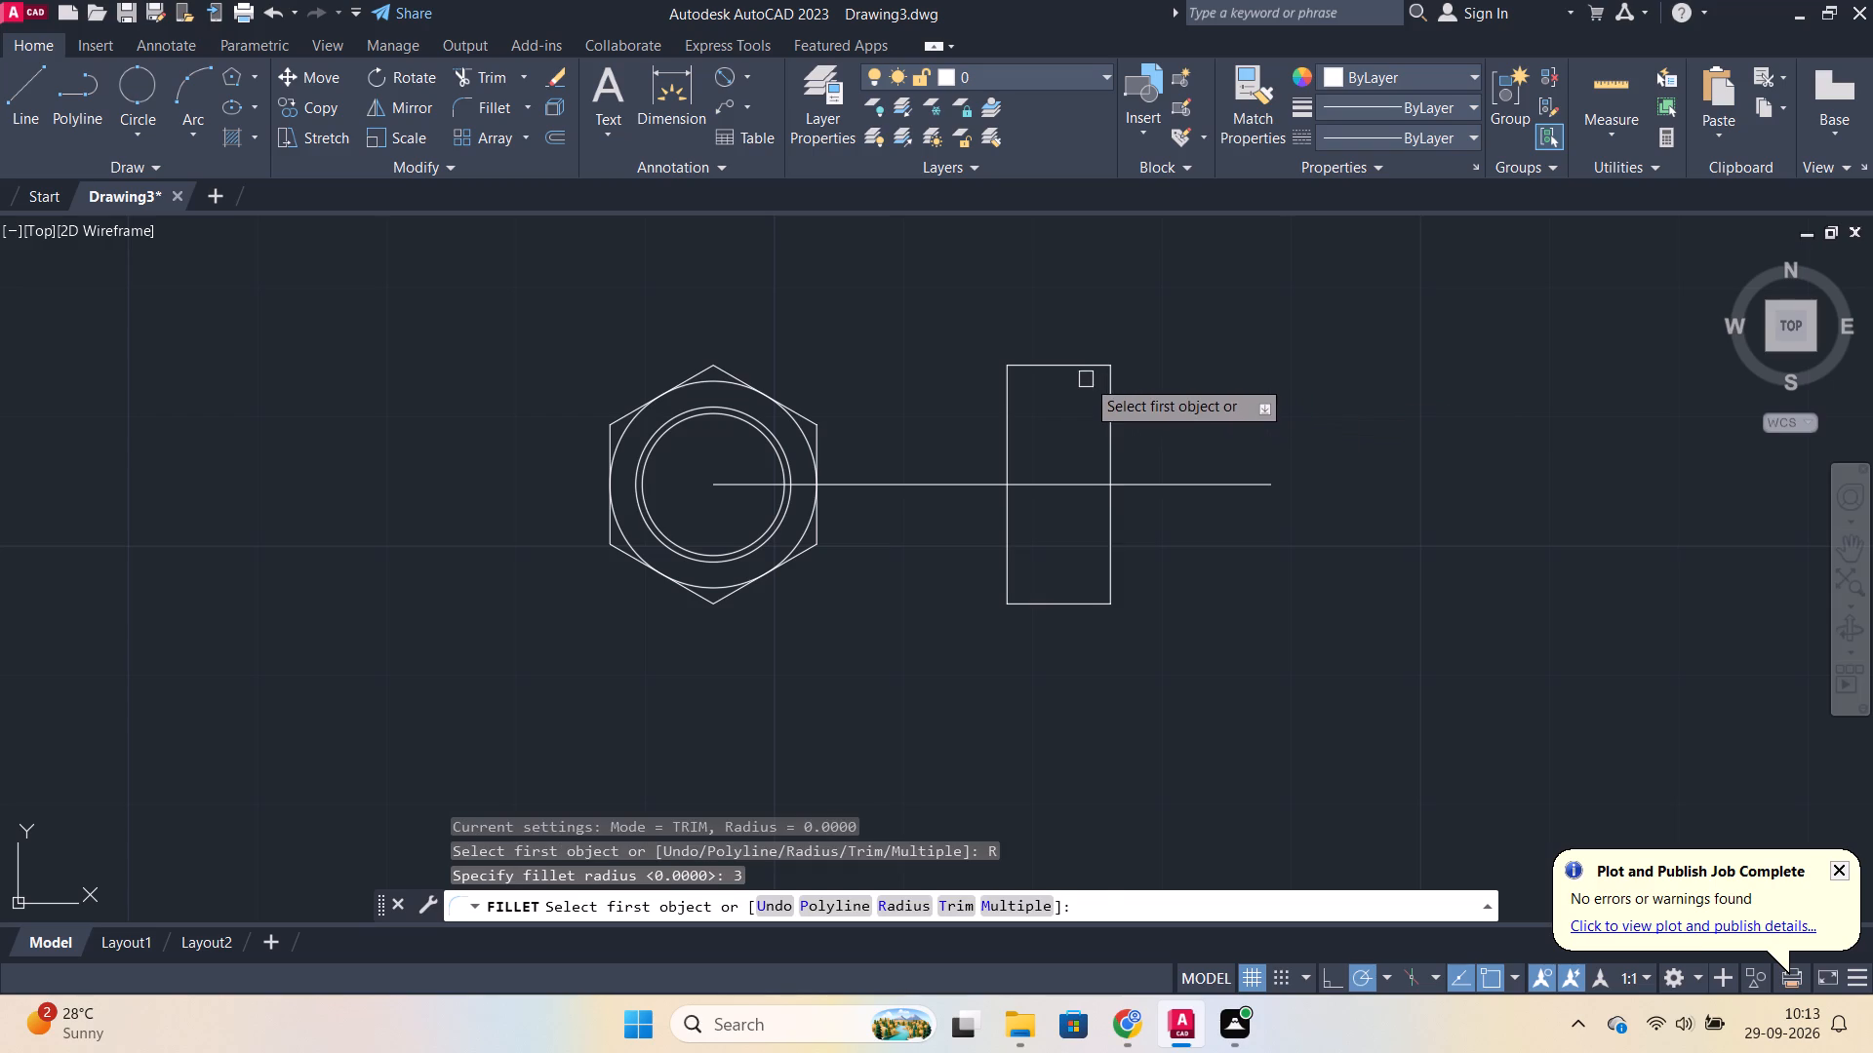
pyautogui.click(1086, 368)
pyautogui.click(1106, 387)
pyautogui.press('space')
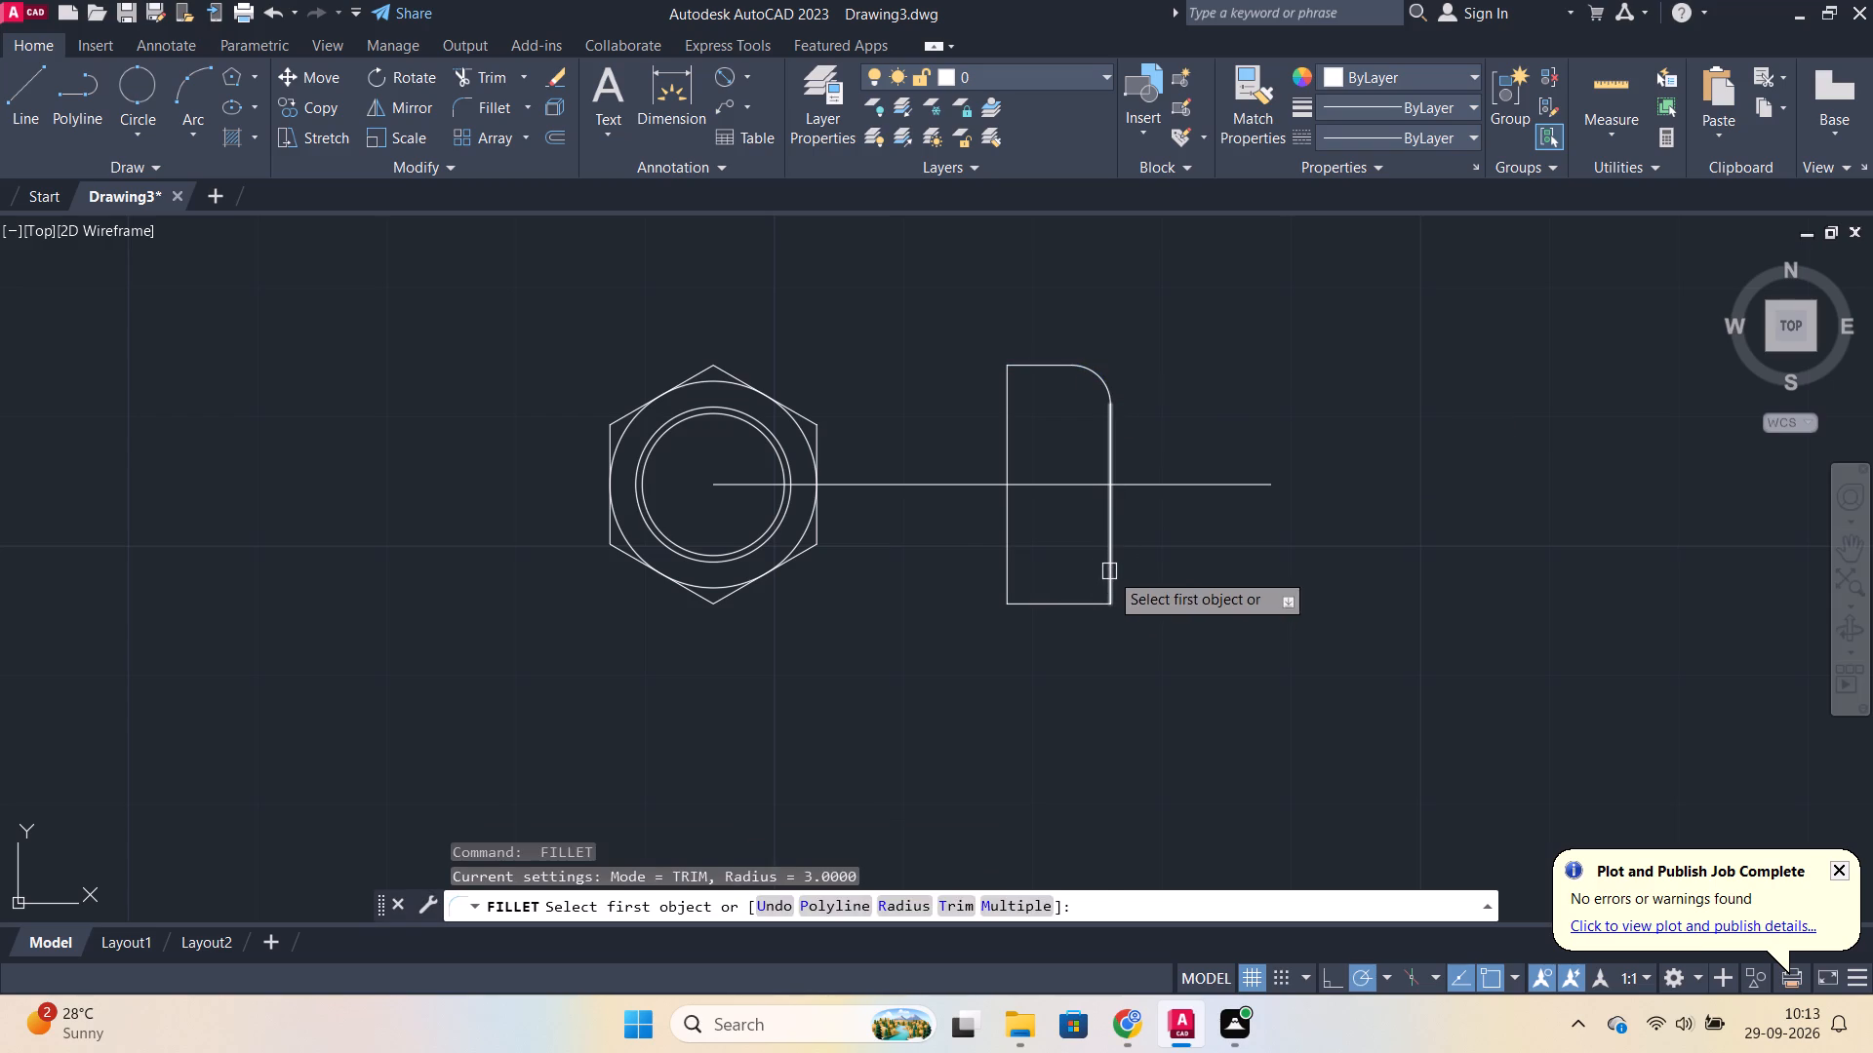
pyautogui.click(1109, 571)
pyautogui.click(1094, 600)
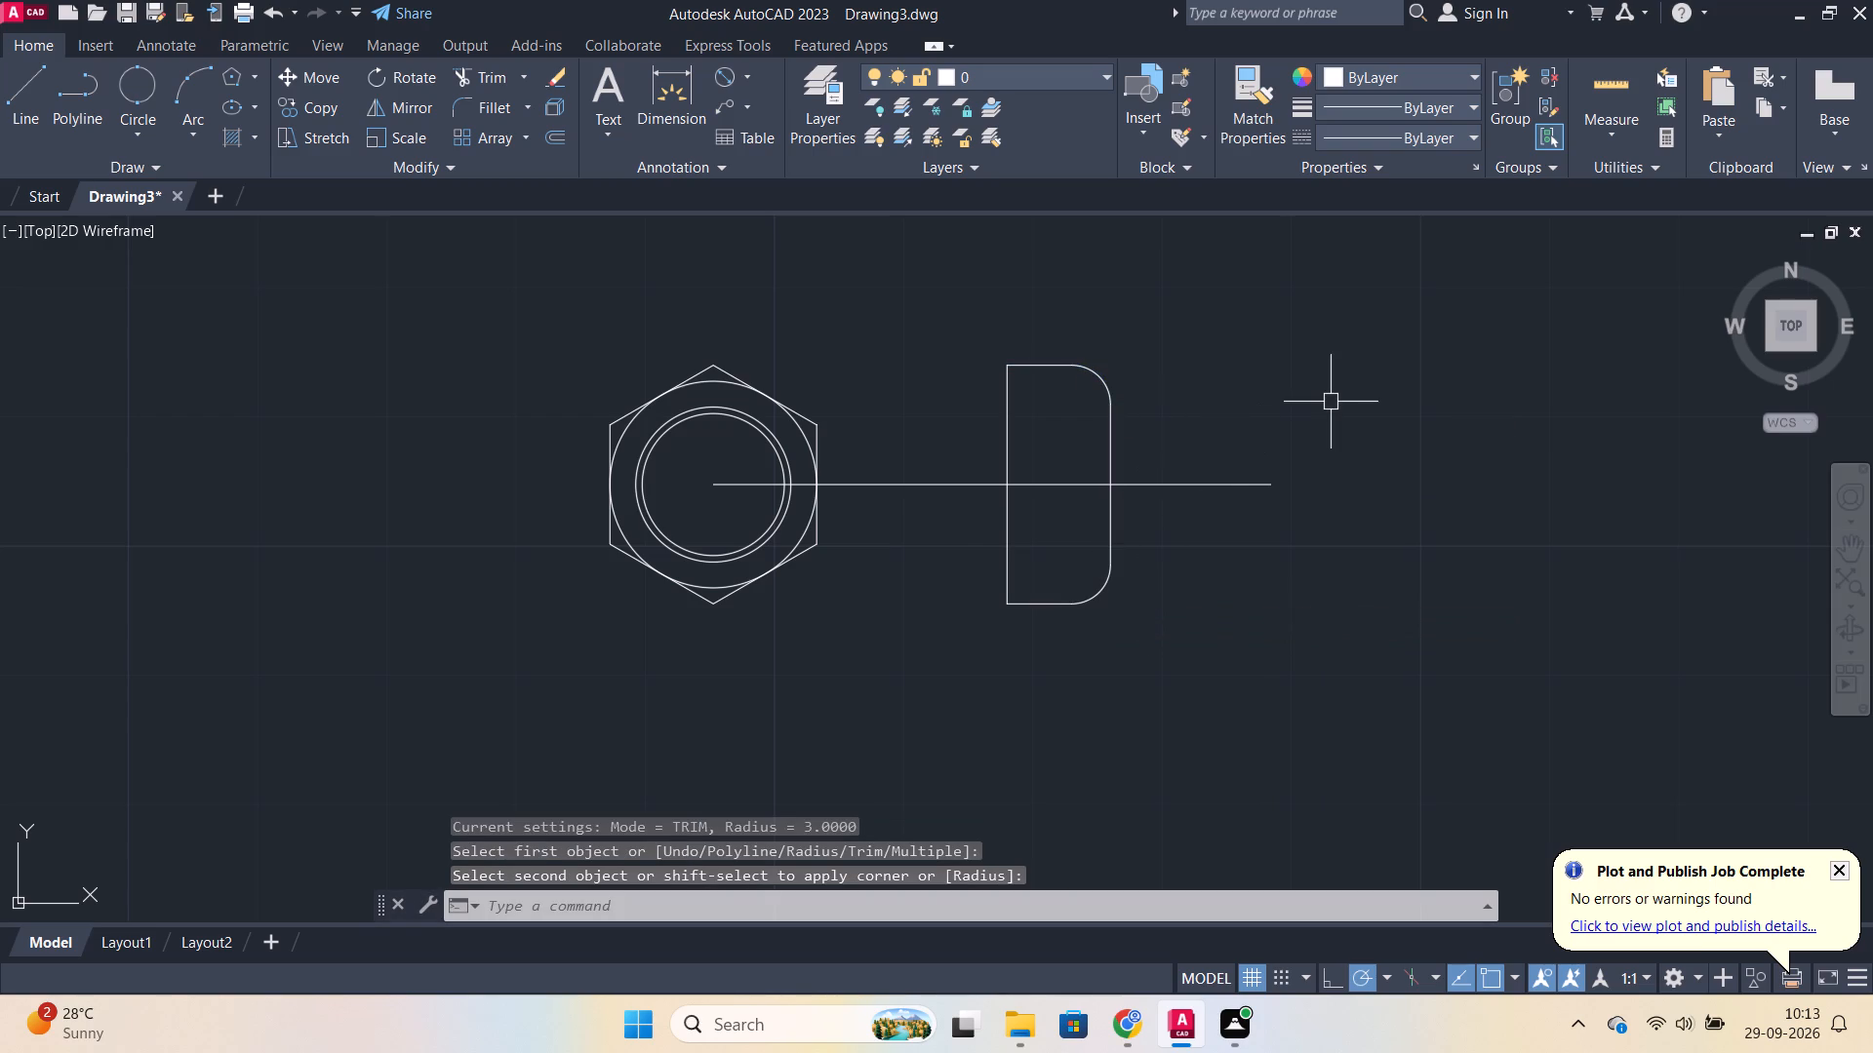
pyautogui.press('Escape')
# Project horizontal lines from the top and bottom of the 12 diameter circle across and past the side view.
pyautogui.press('l')
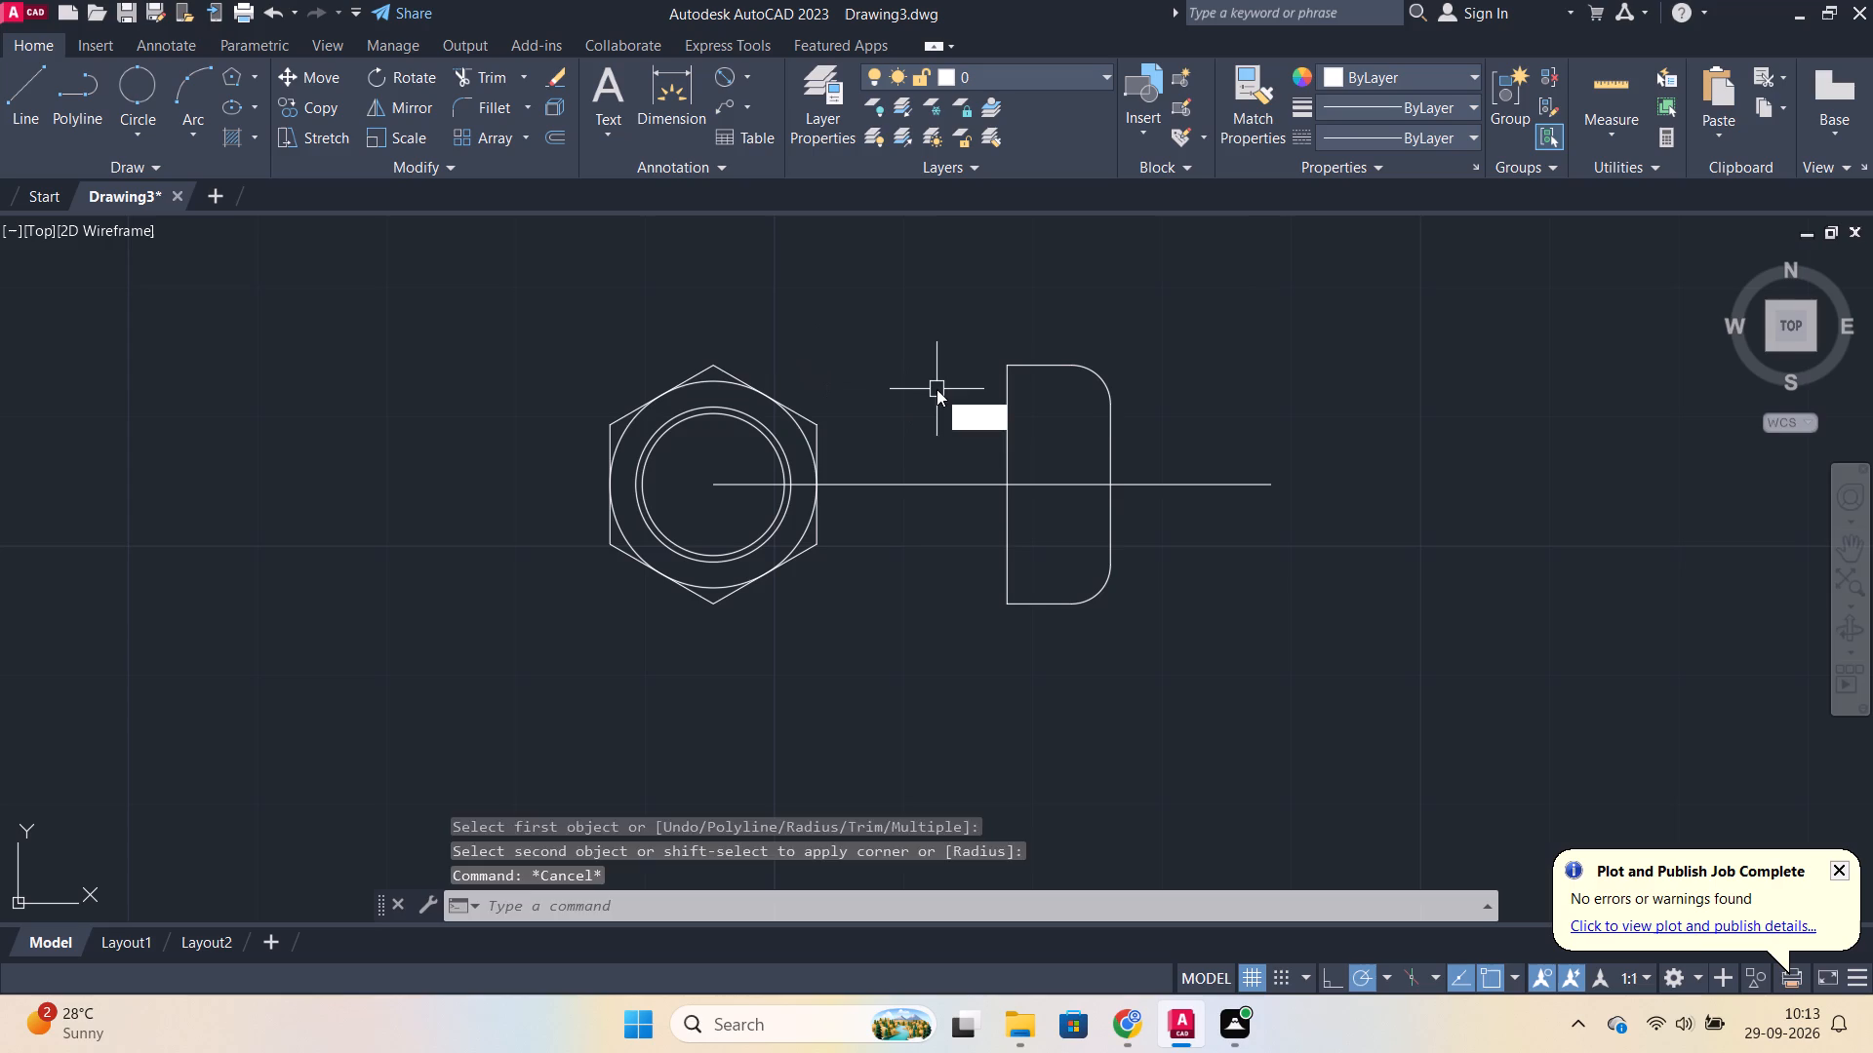
pyautogui.press('Return')
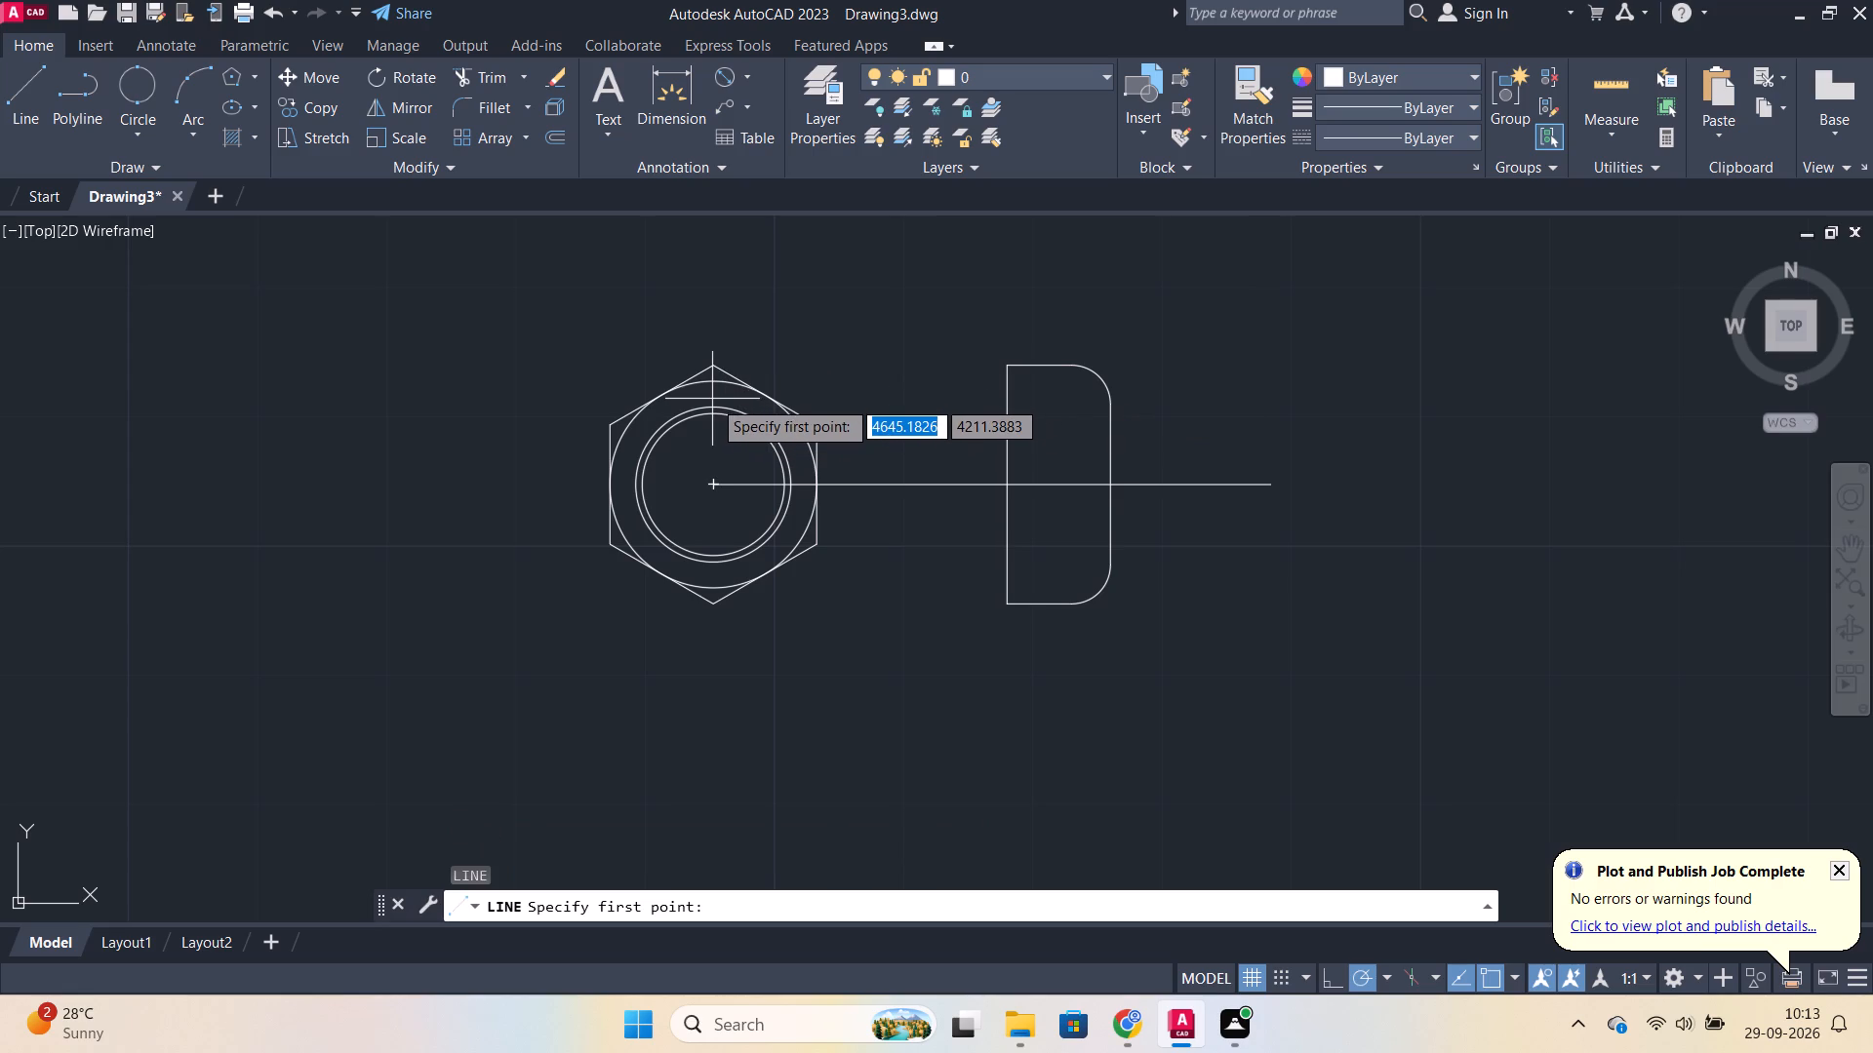
pyautogui.click(711, 408)
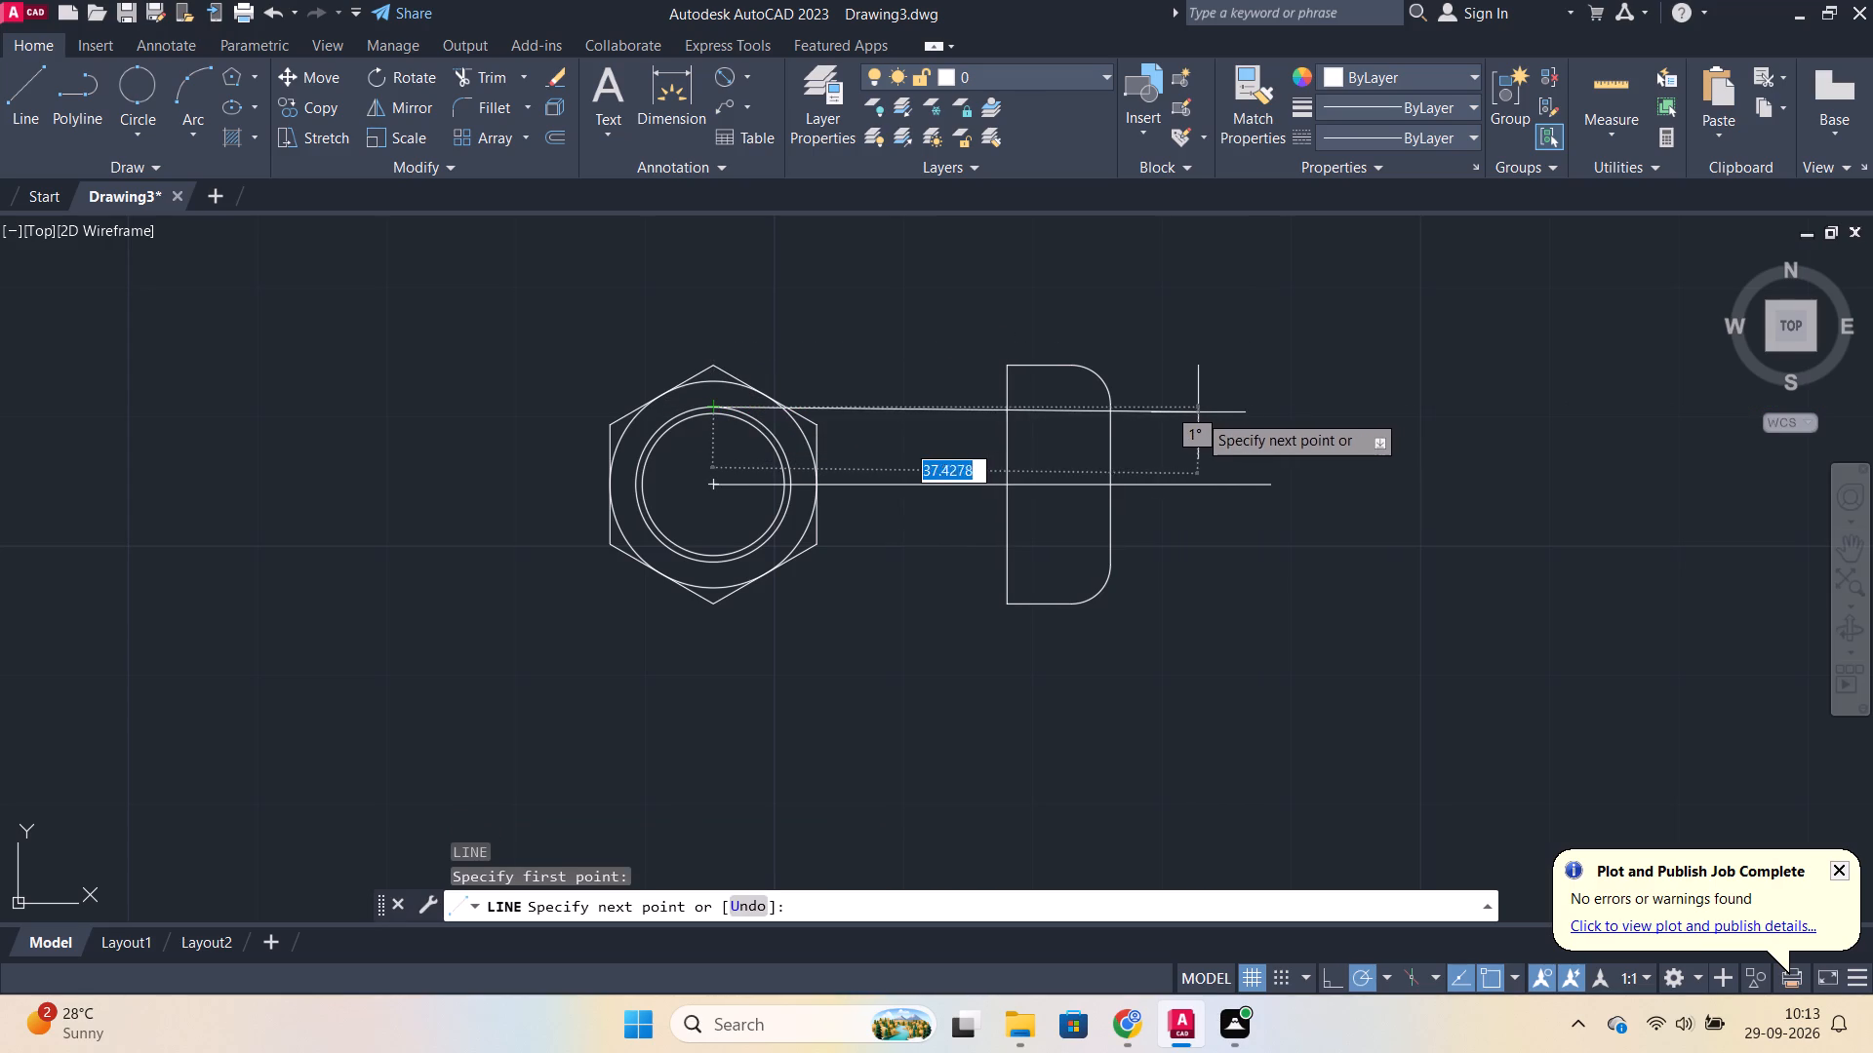
pyautogui.click(1168, 409)
pyautogui.press('Escape')
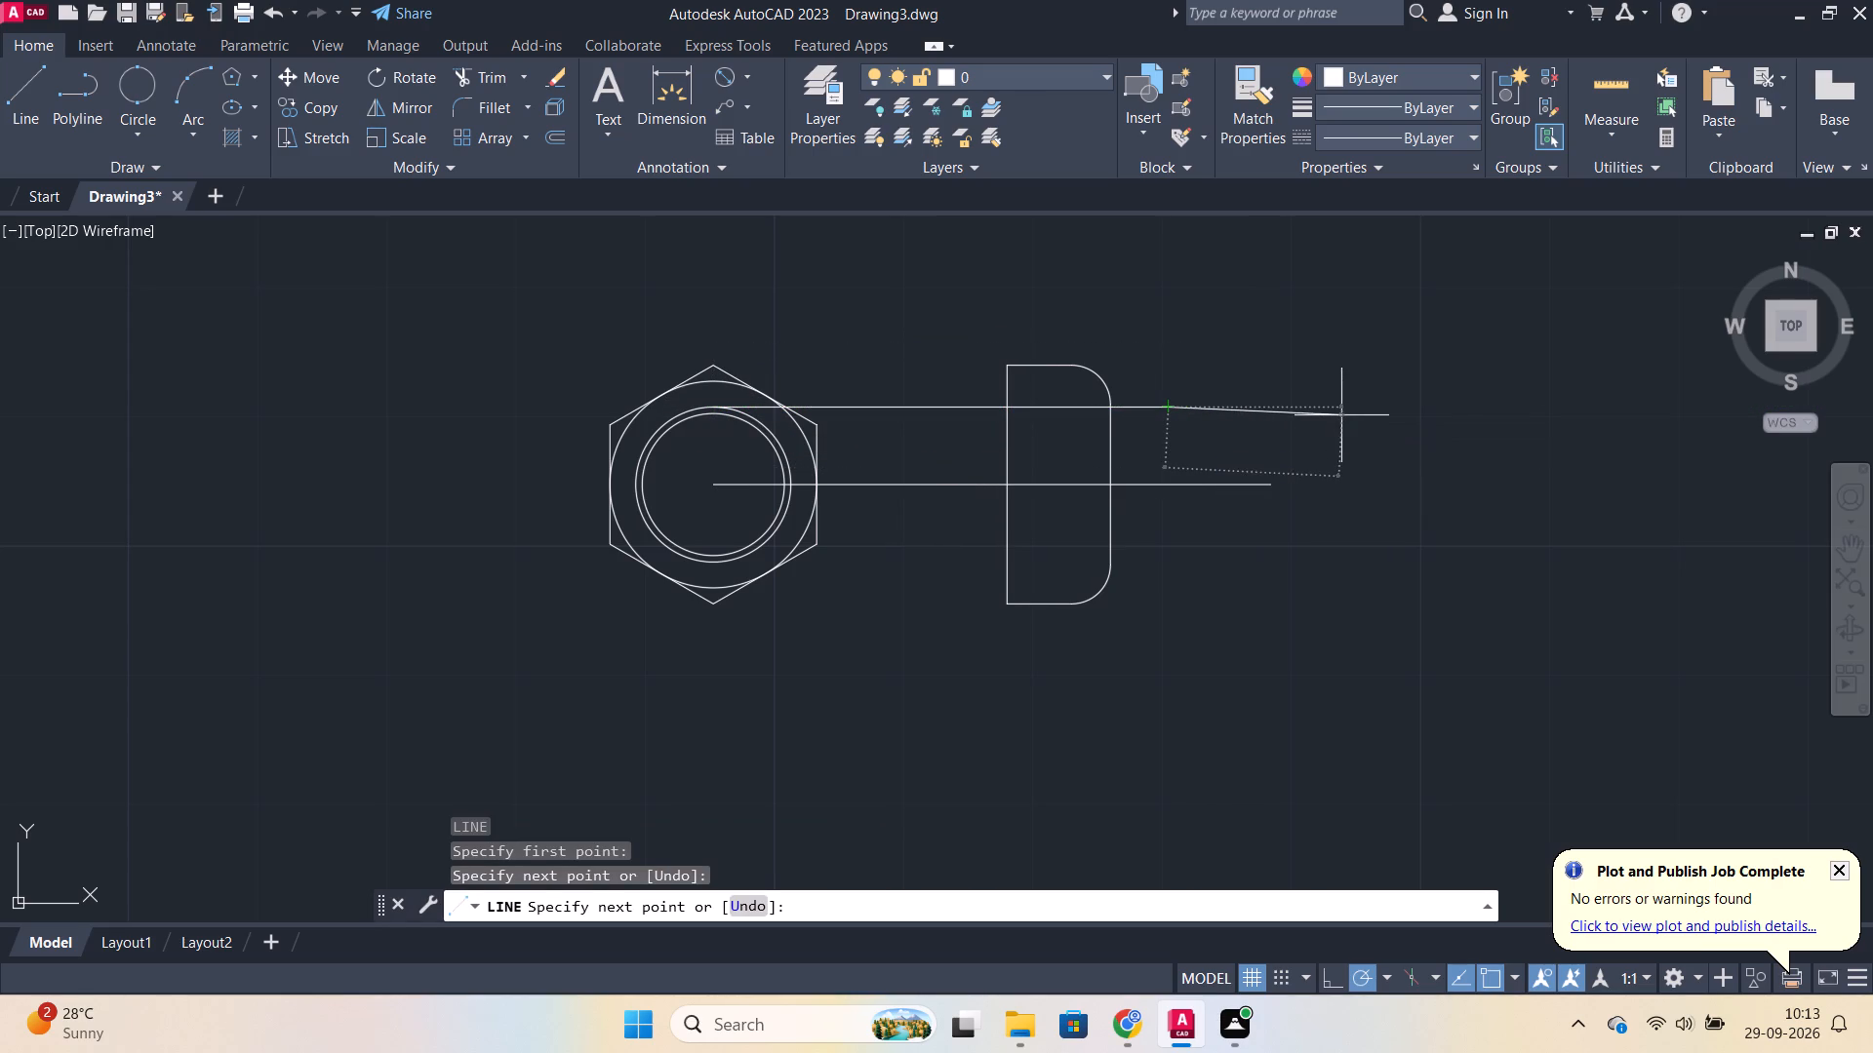
pyautogui.press('space')
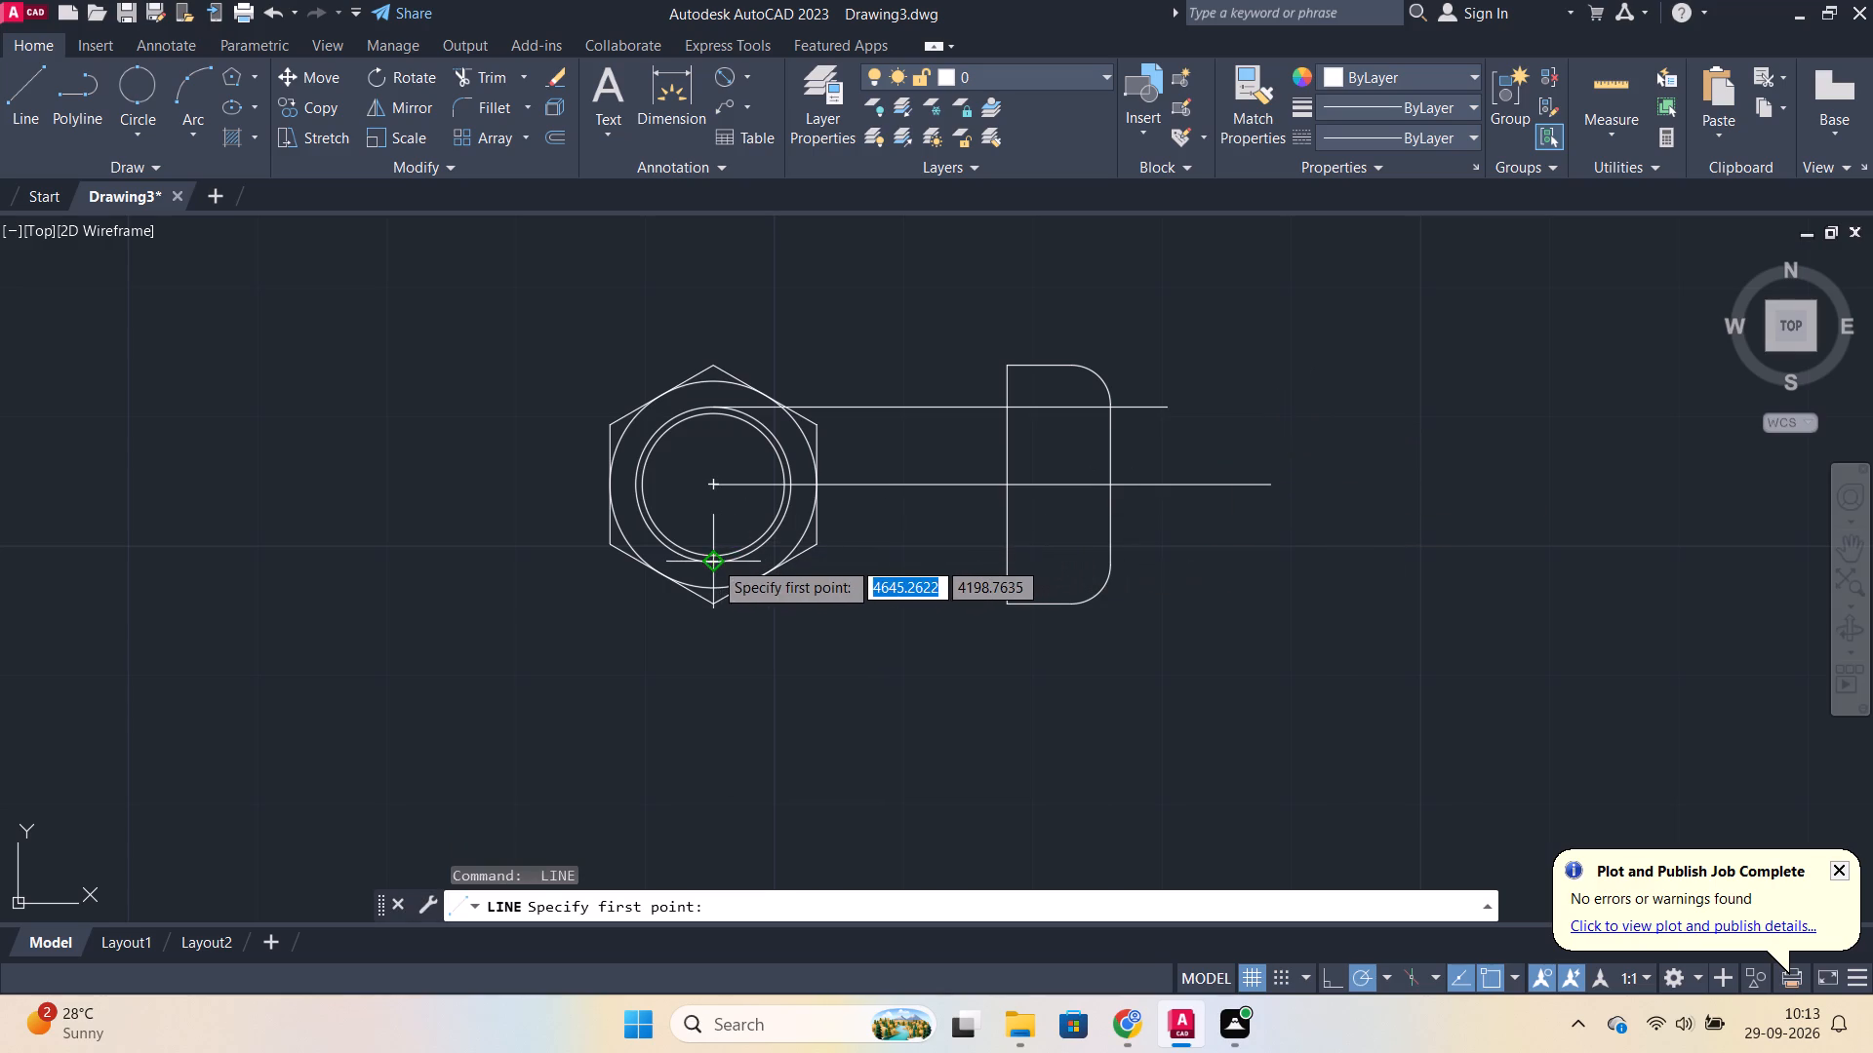
pyautogui.moveTo(713, 560); pyautogui.dragTo(726, 561)
pyautogui.click(1304, 562)
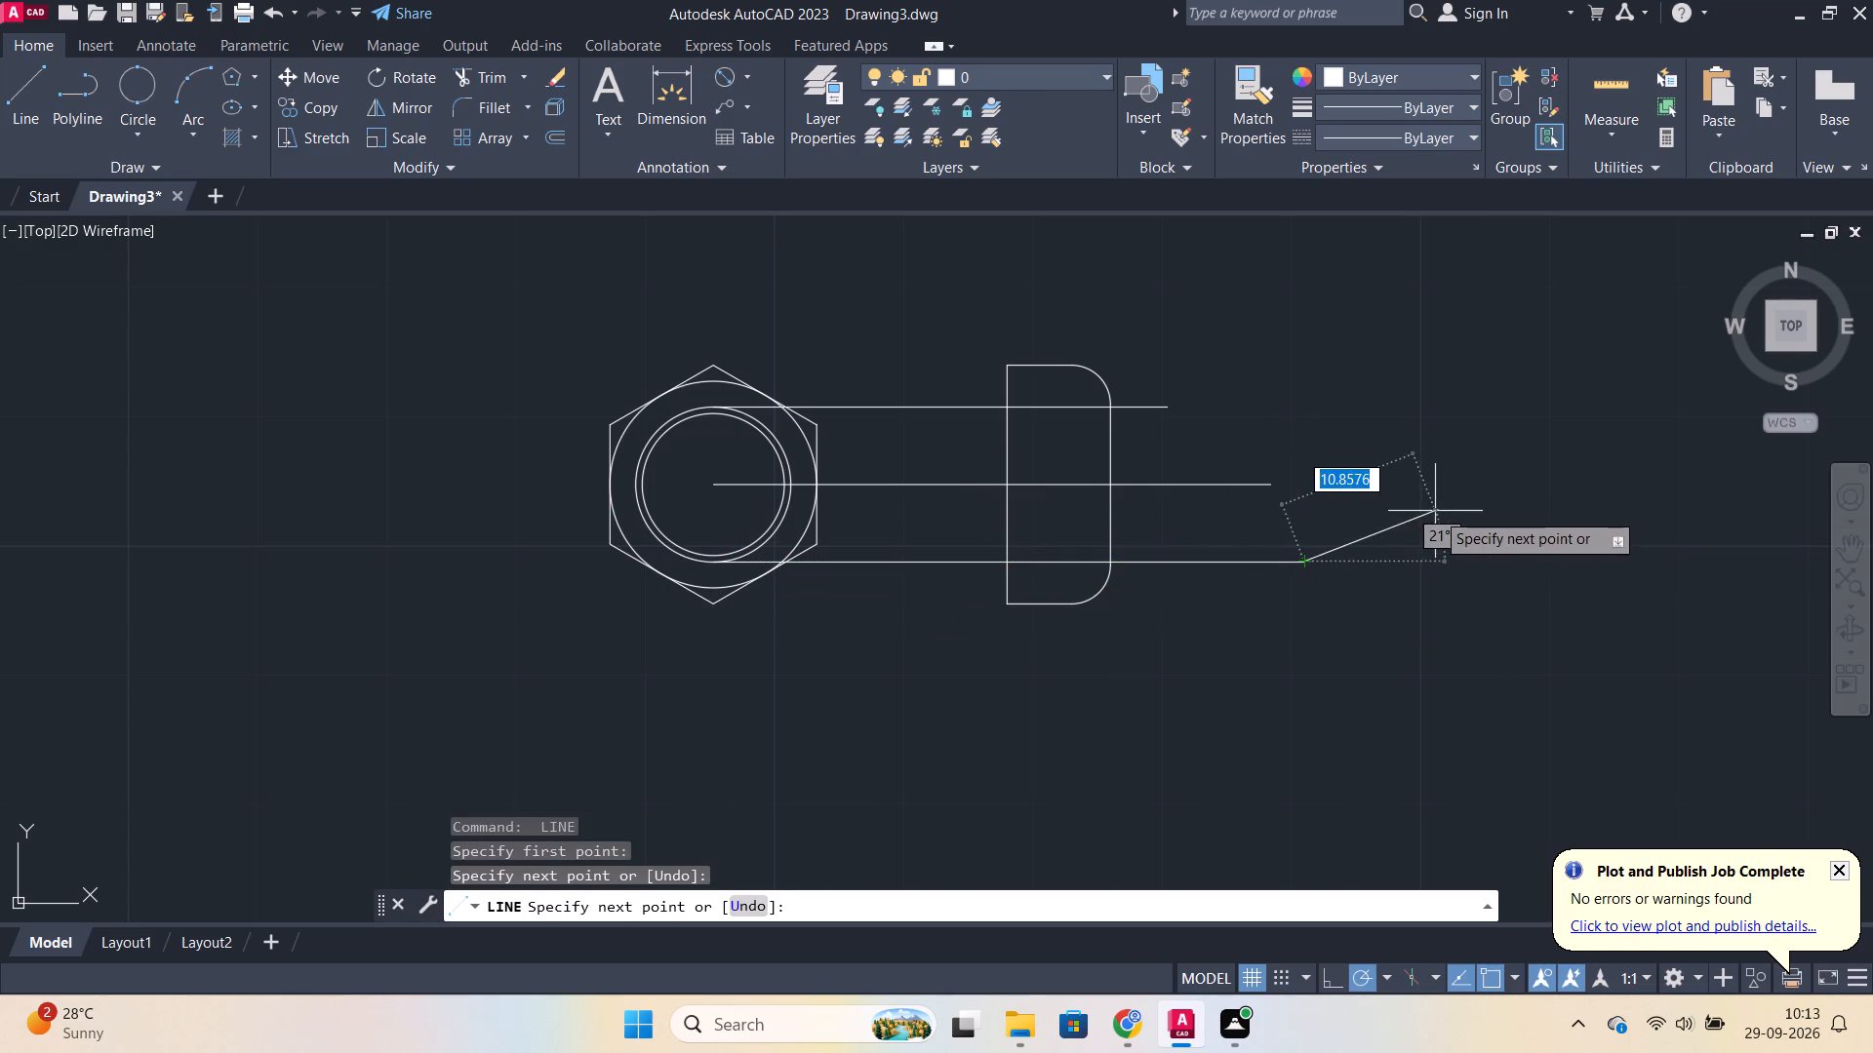
pyautogui.press('Escape')
# Project horizontal lines from the top and bottom of the innermost circle across and past the side view.
pyautogui.scroll(2, 709, 400)
pyautogui.press('space')
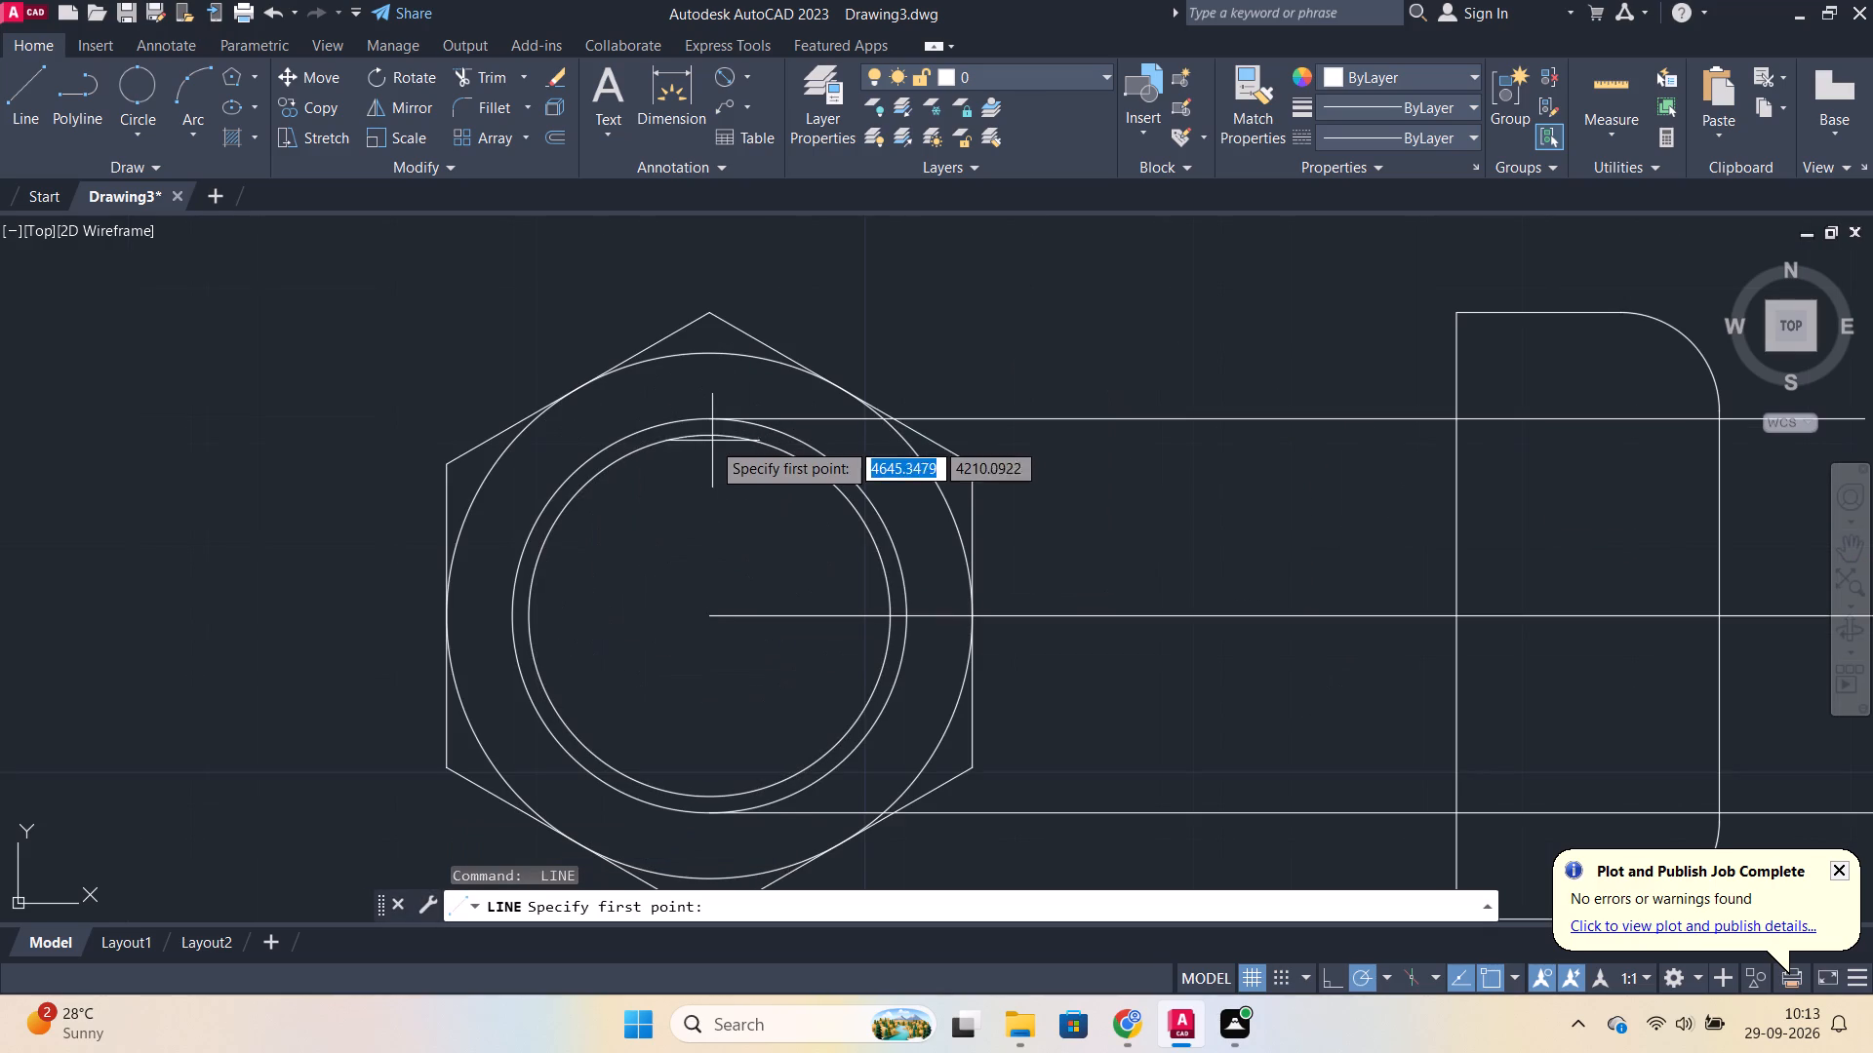
pyautogui.click(714, 440)
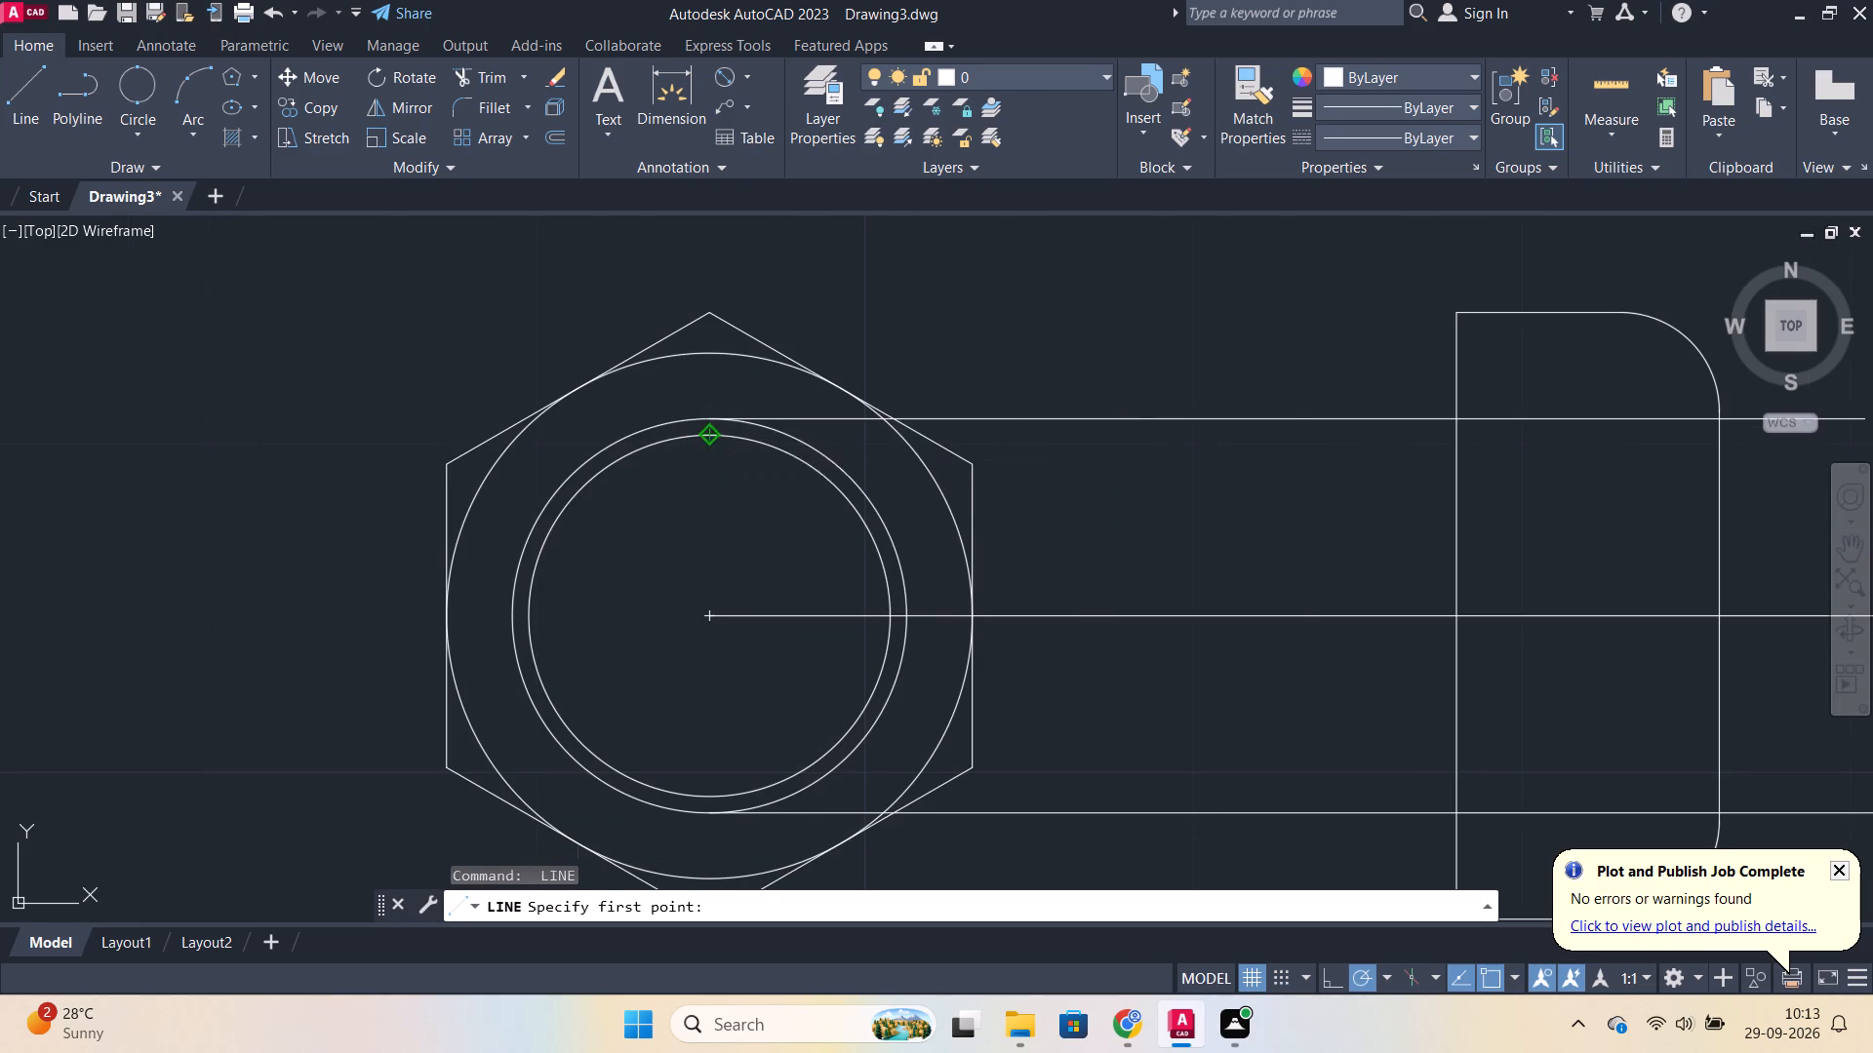
pyautogui.moveTo(1520, 449); pyautogui.dragTo(1267, 506, button='middle')
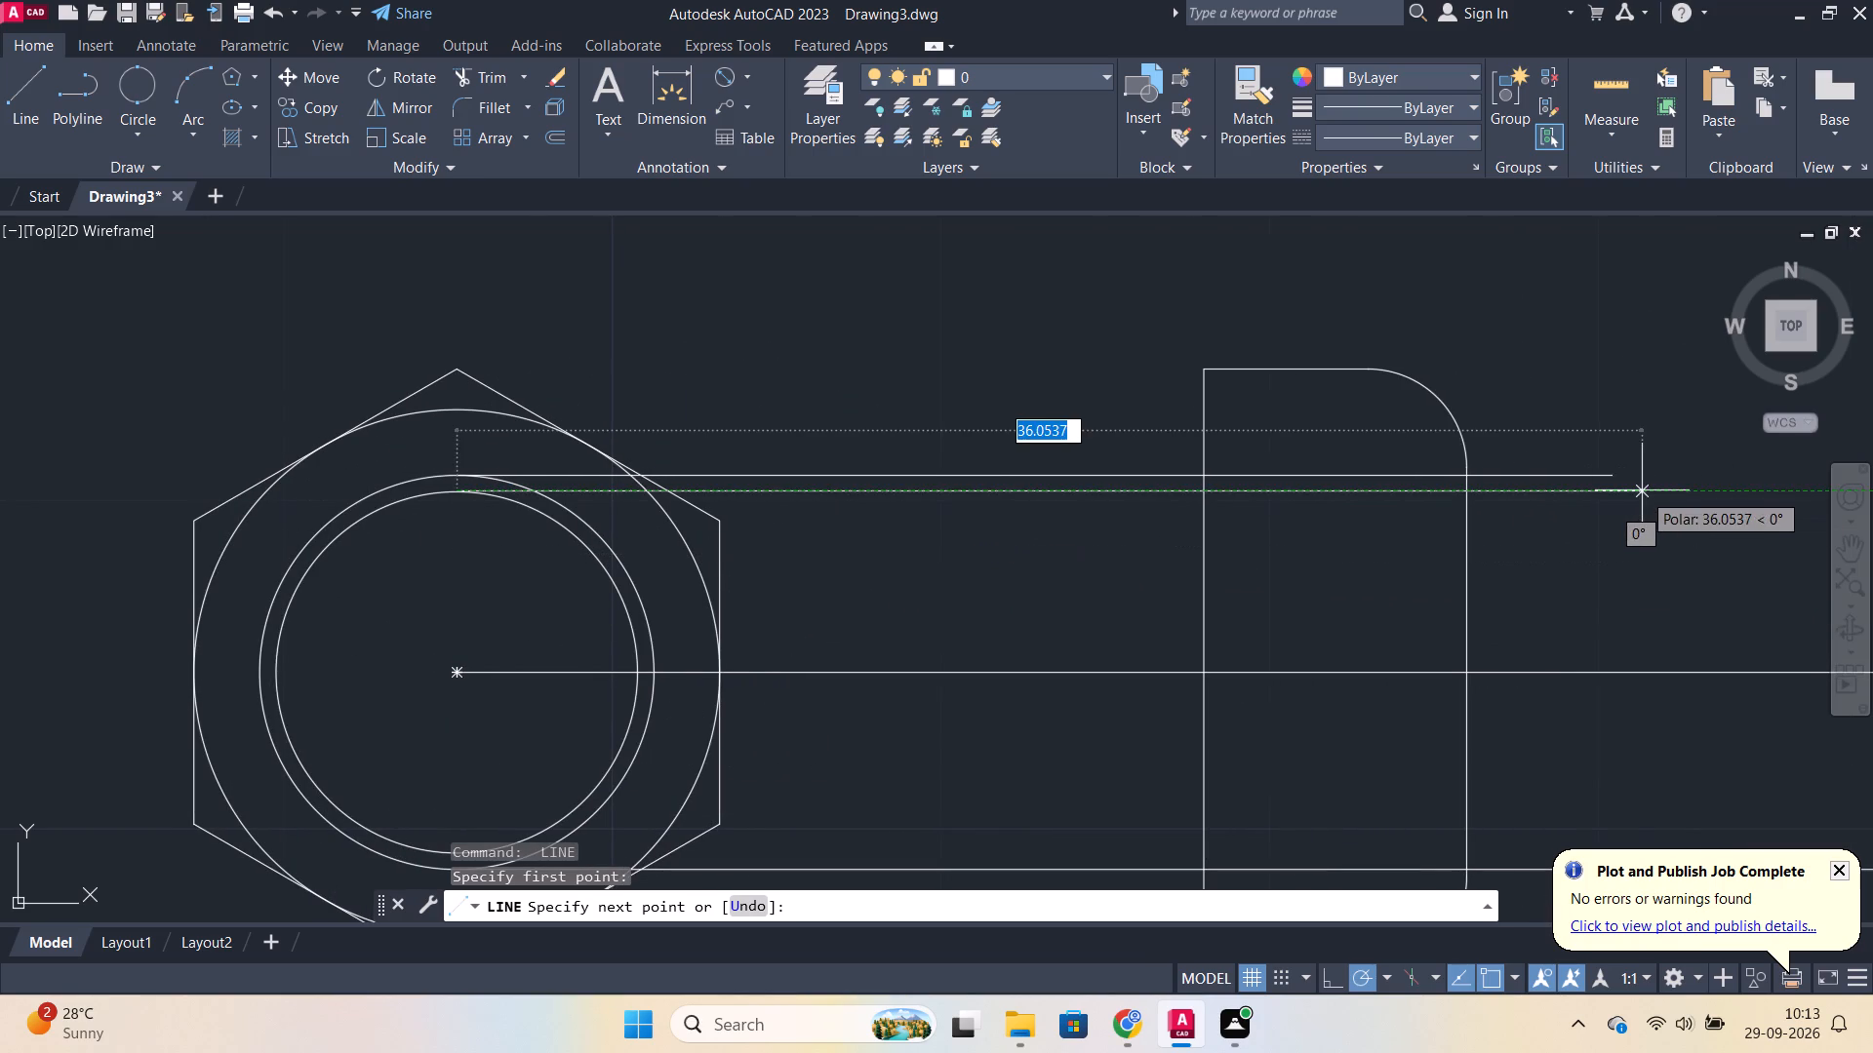
pyautogui.click(1642, 490)
pyautogui.scroll(-2, 1643, 488)
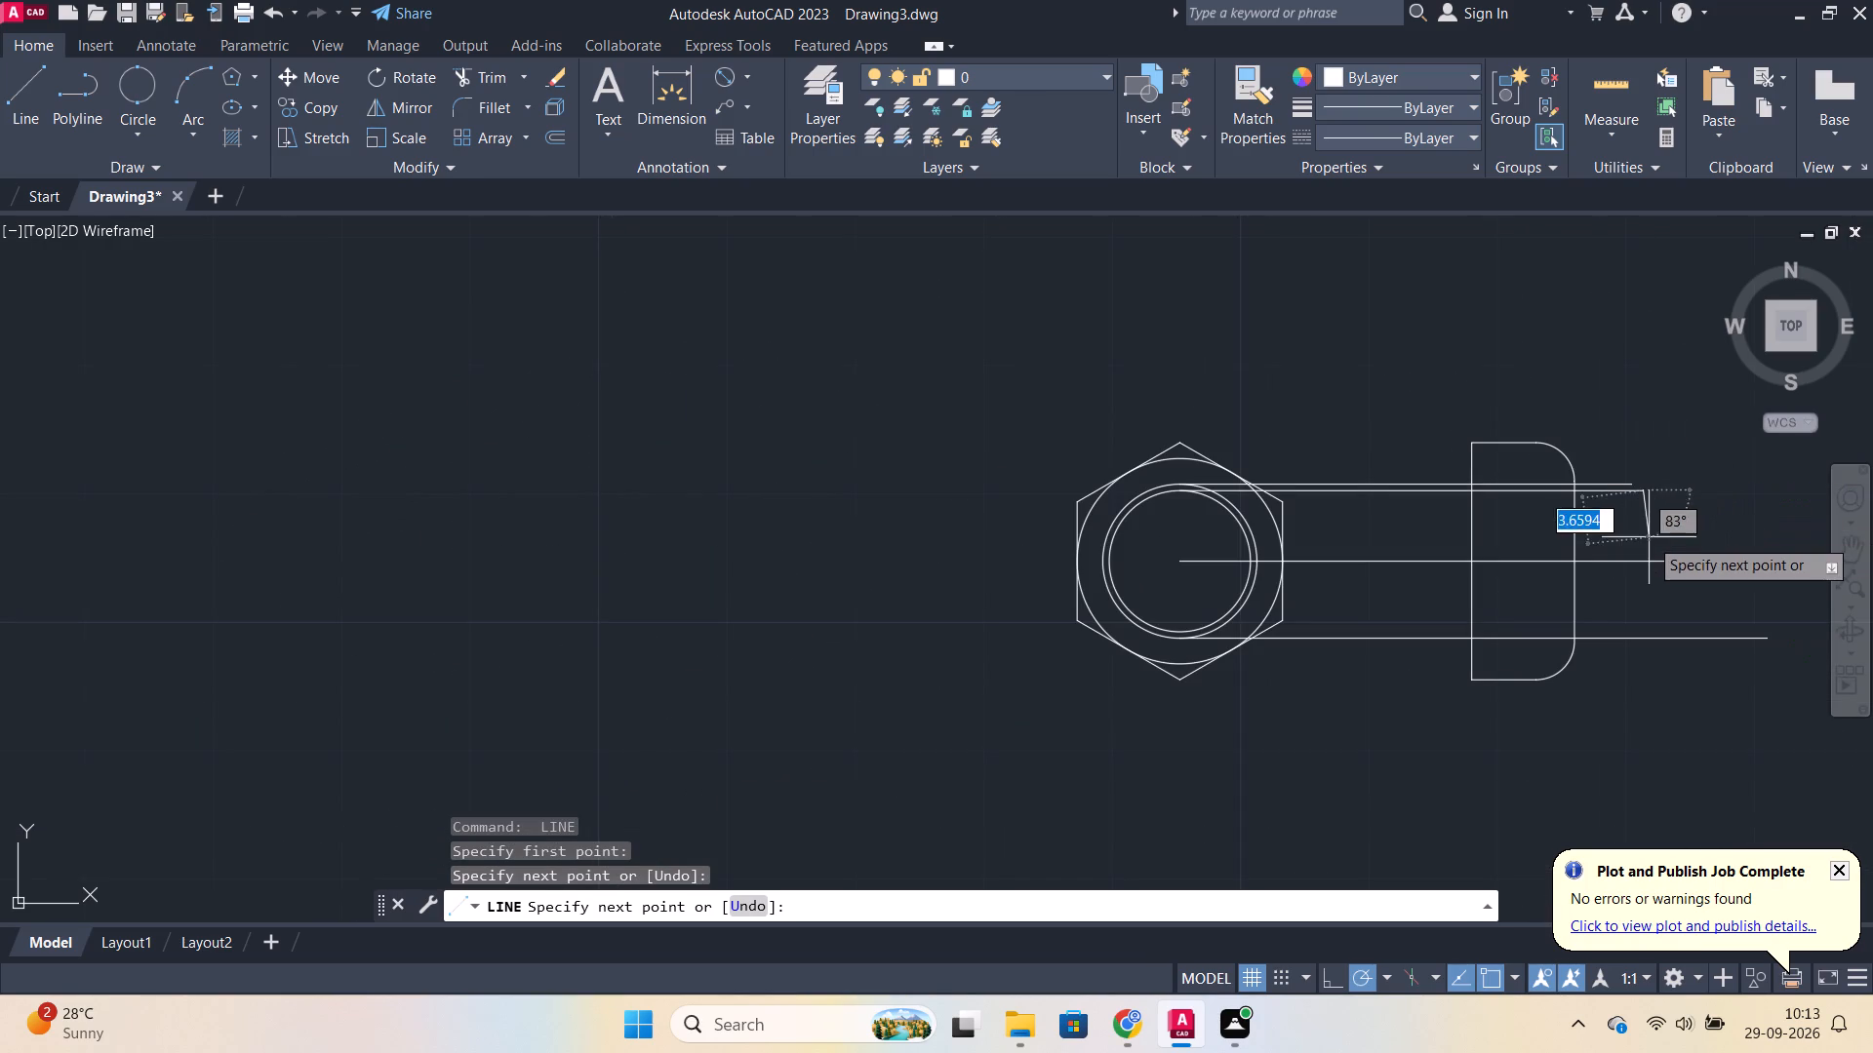
pyautogui.press('Escape')
pyautogui.press('space')
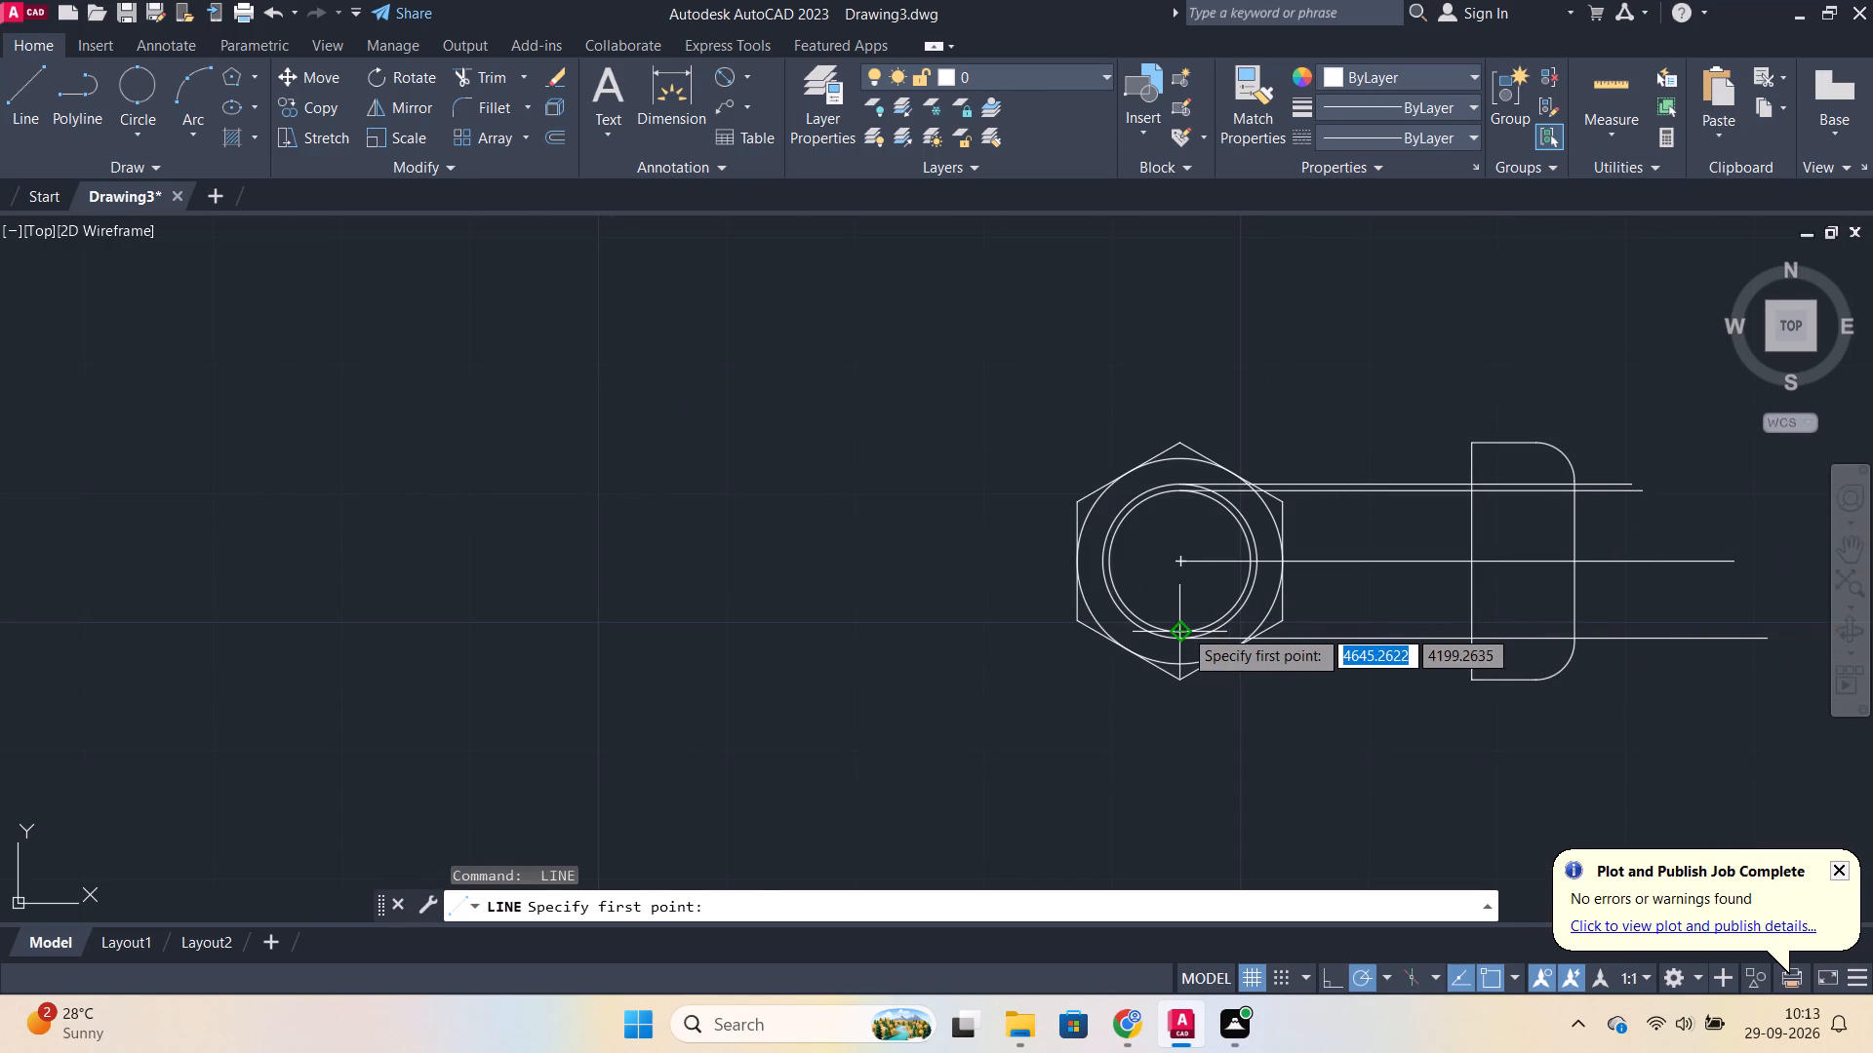
pyautogui.click(1183, 628)
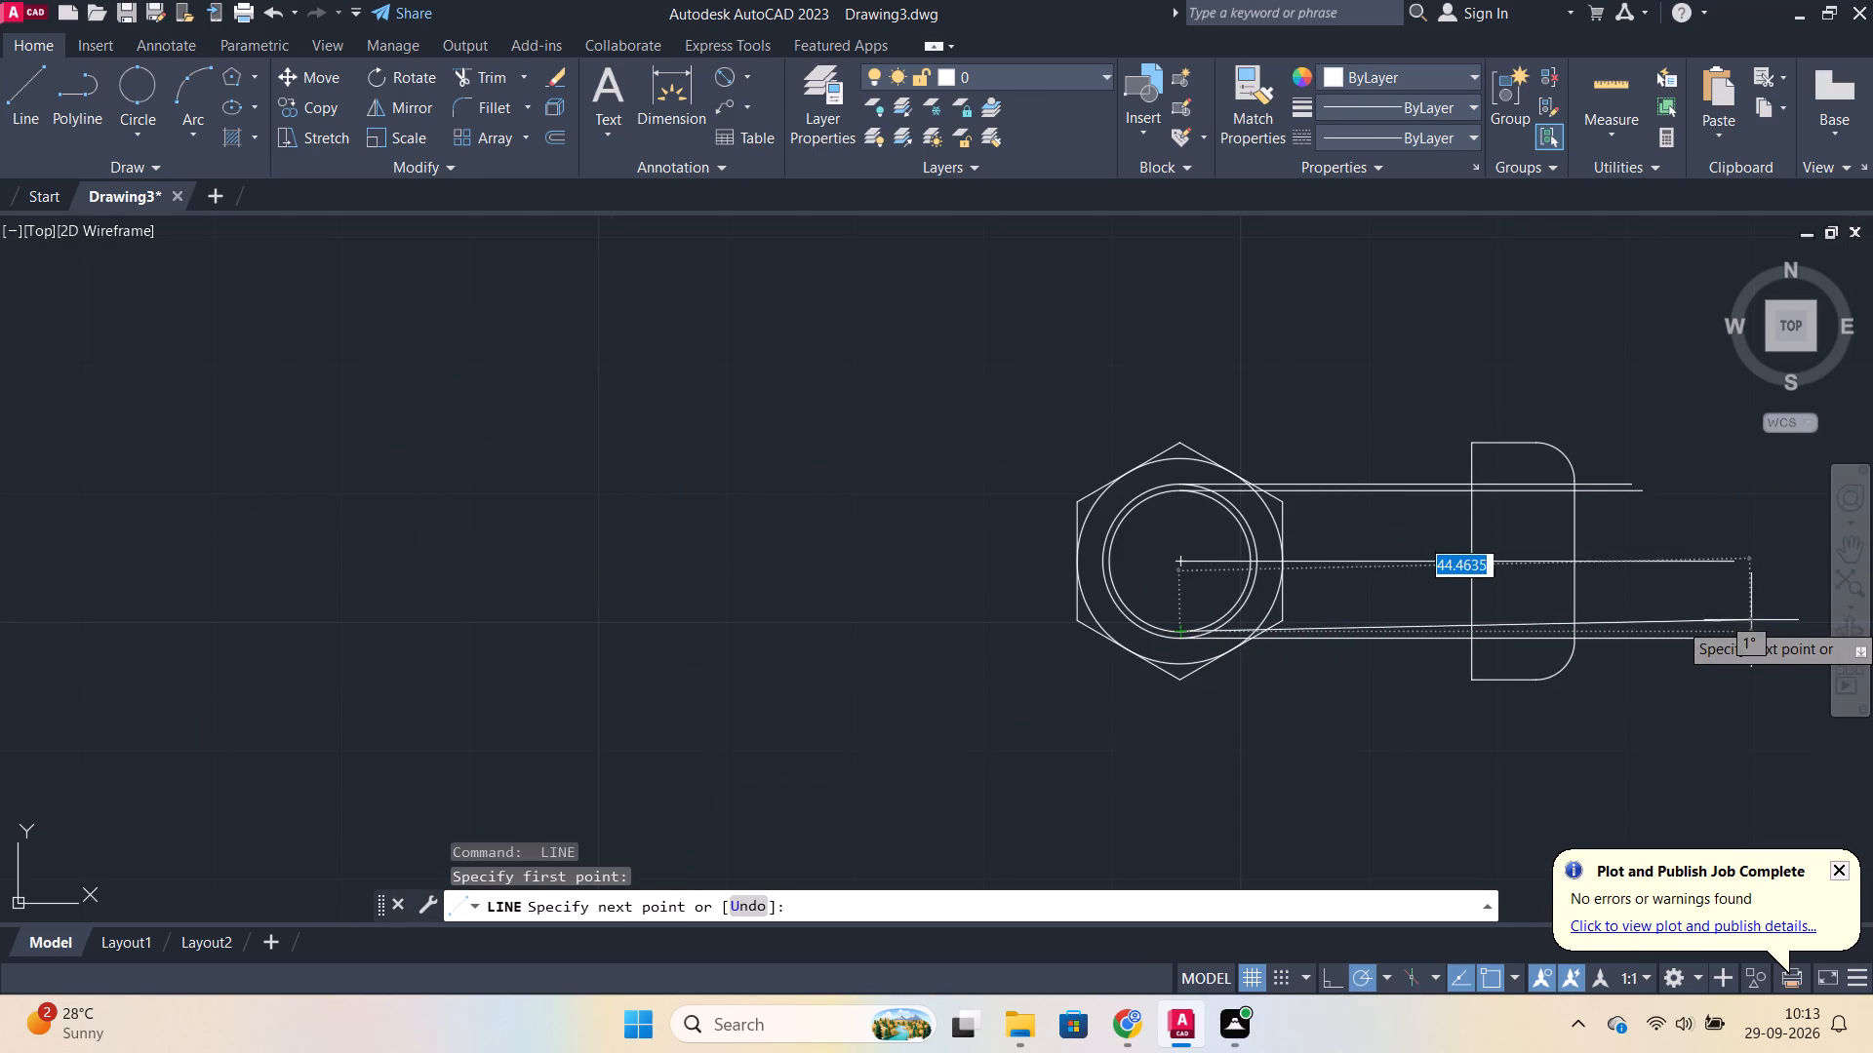
pyautogui.click(1752, 627)
pyautogui.press('Escape')
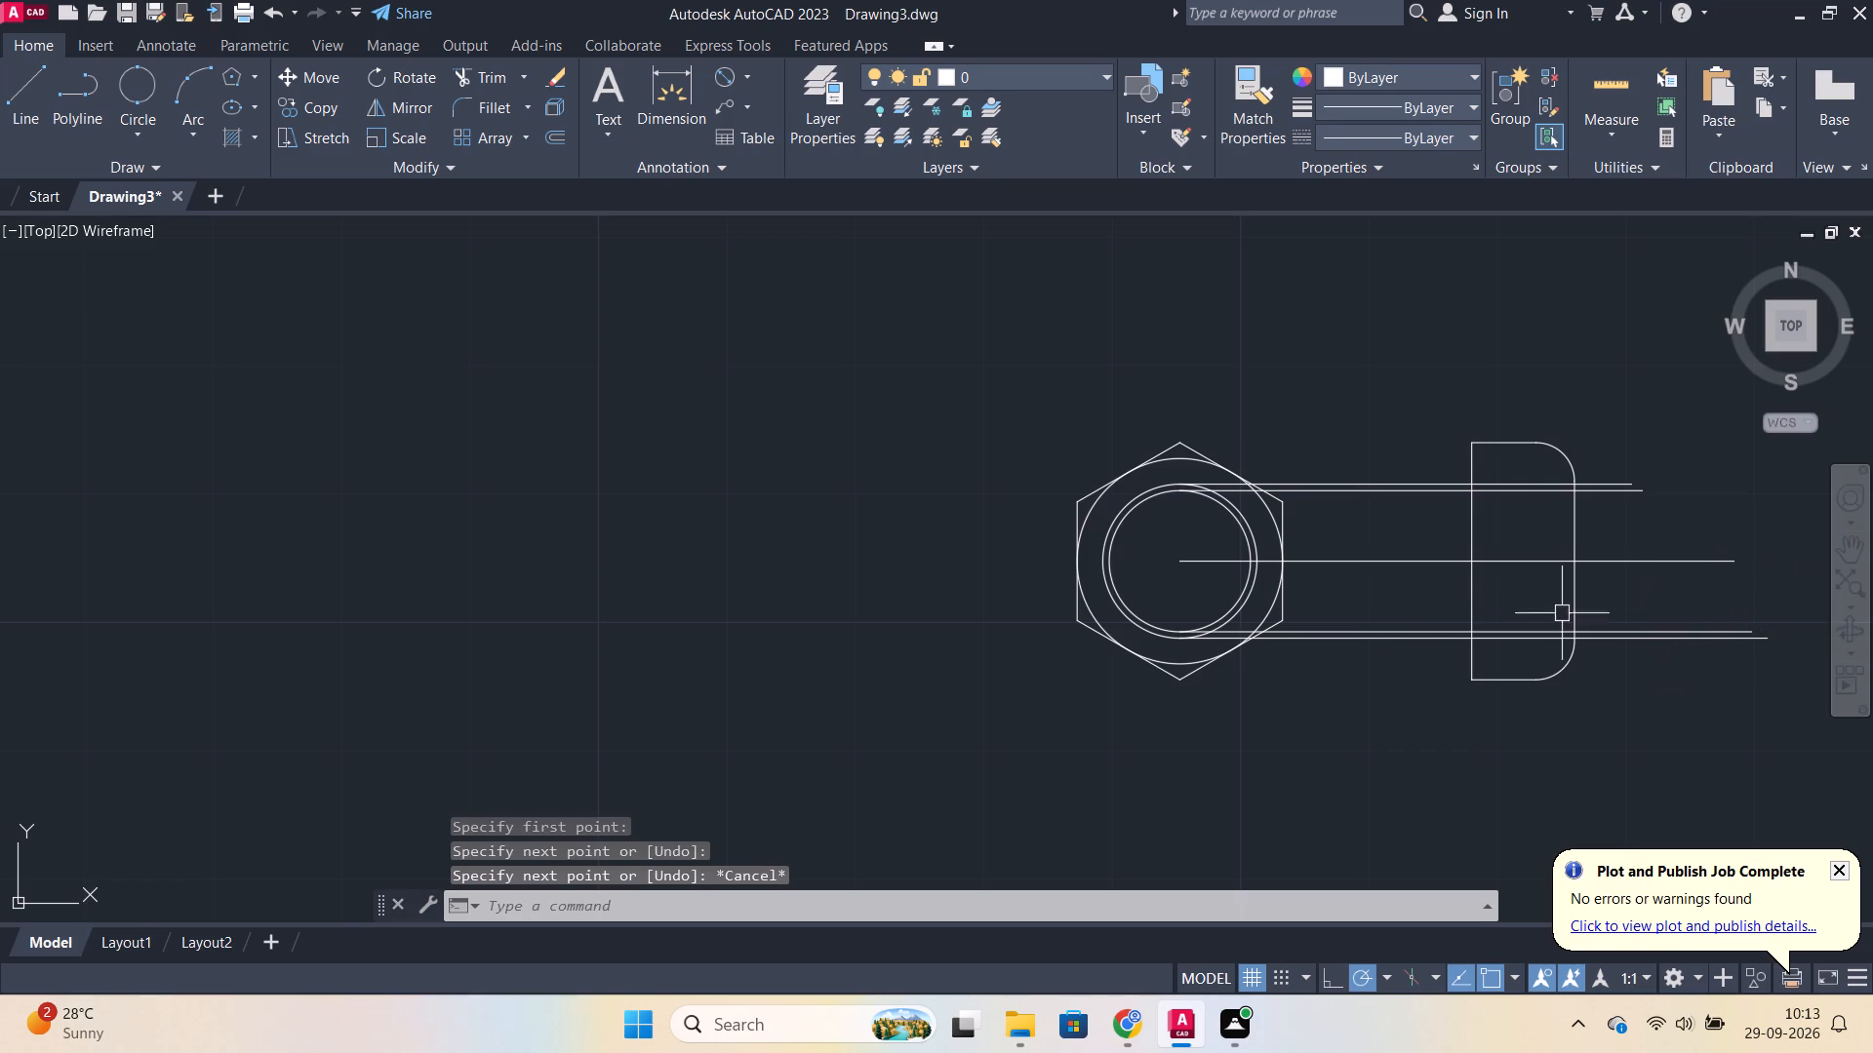
# Trim the horizontal projection lines between the hexagon and side view, and beyond the side view's rounded edge.
pyautogui.moveTo(1346, 663); pyautogui.dragTo(1224, 667, button='middle')
pyautogui.write('TR')
pyautogui.press('Return')
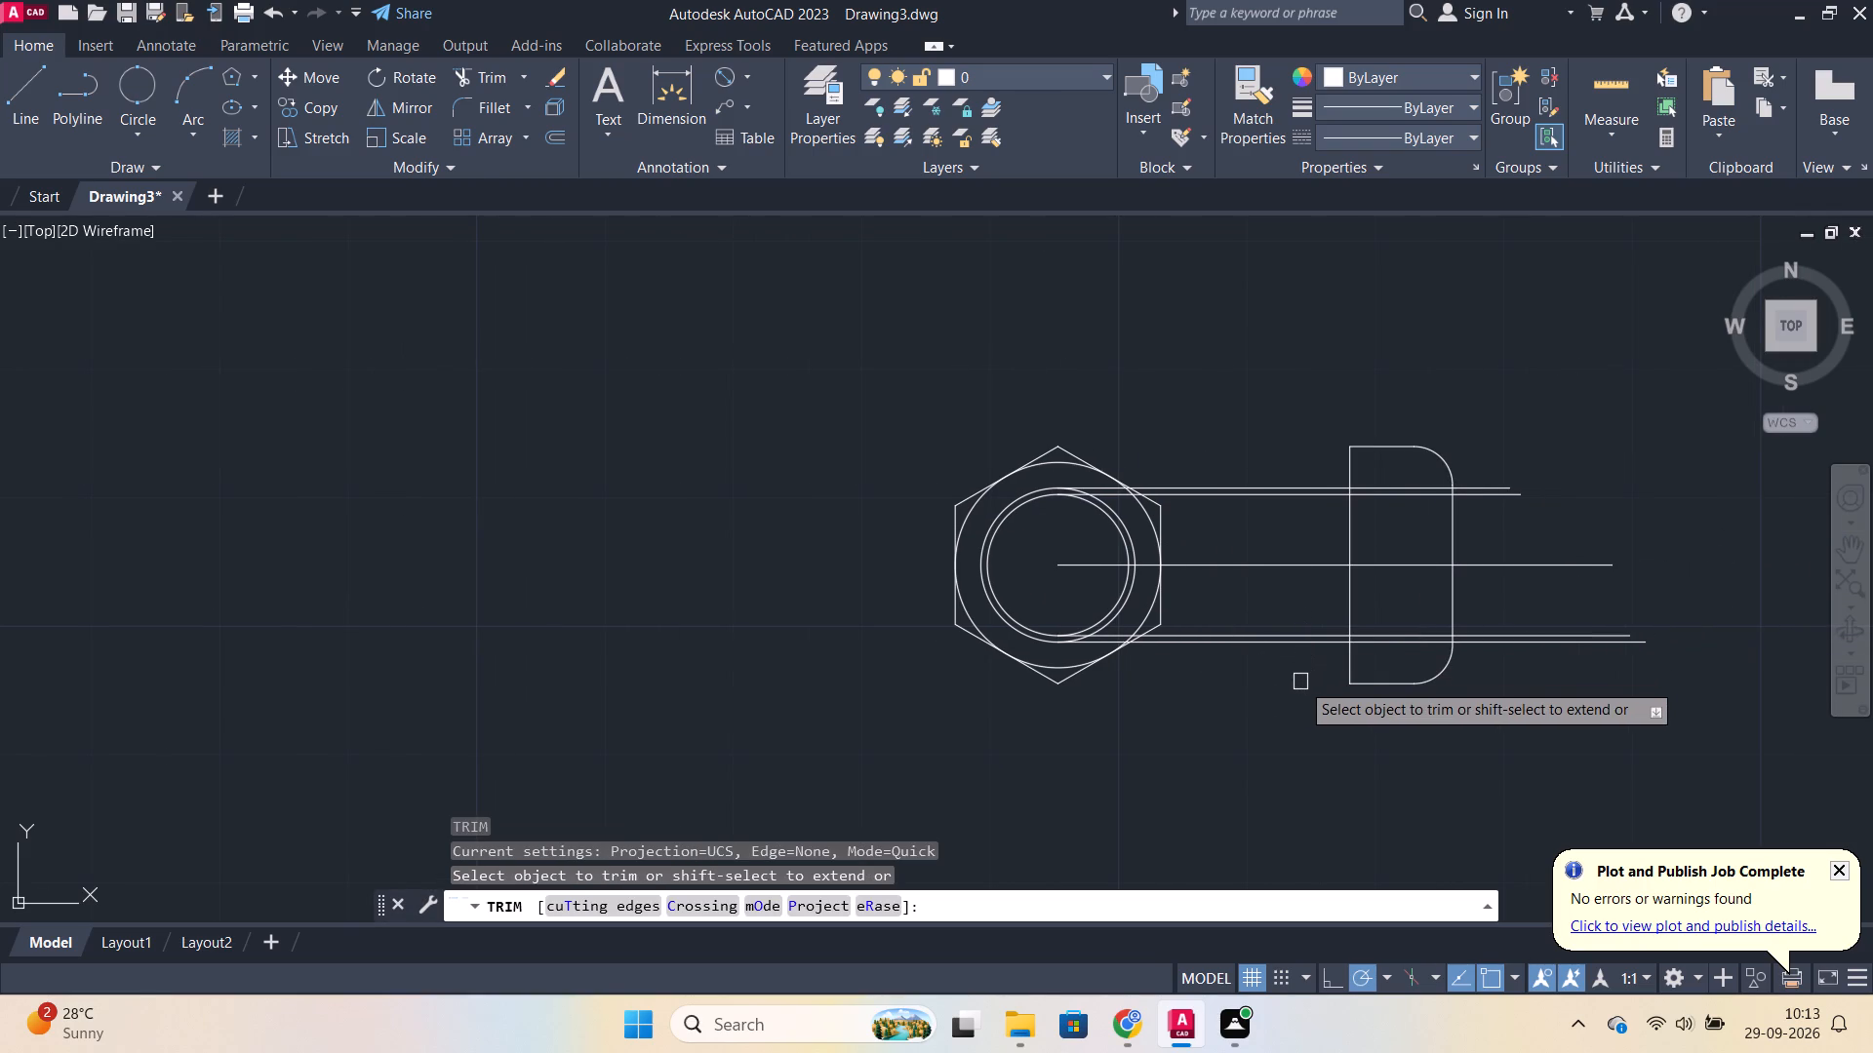
pyautogui.moveTo(1311, 682); pyautogui.dragTo(1289, 436)
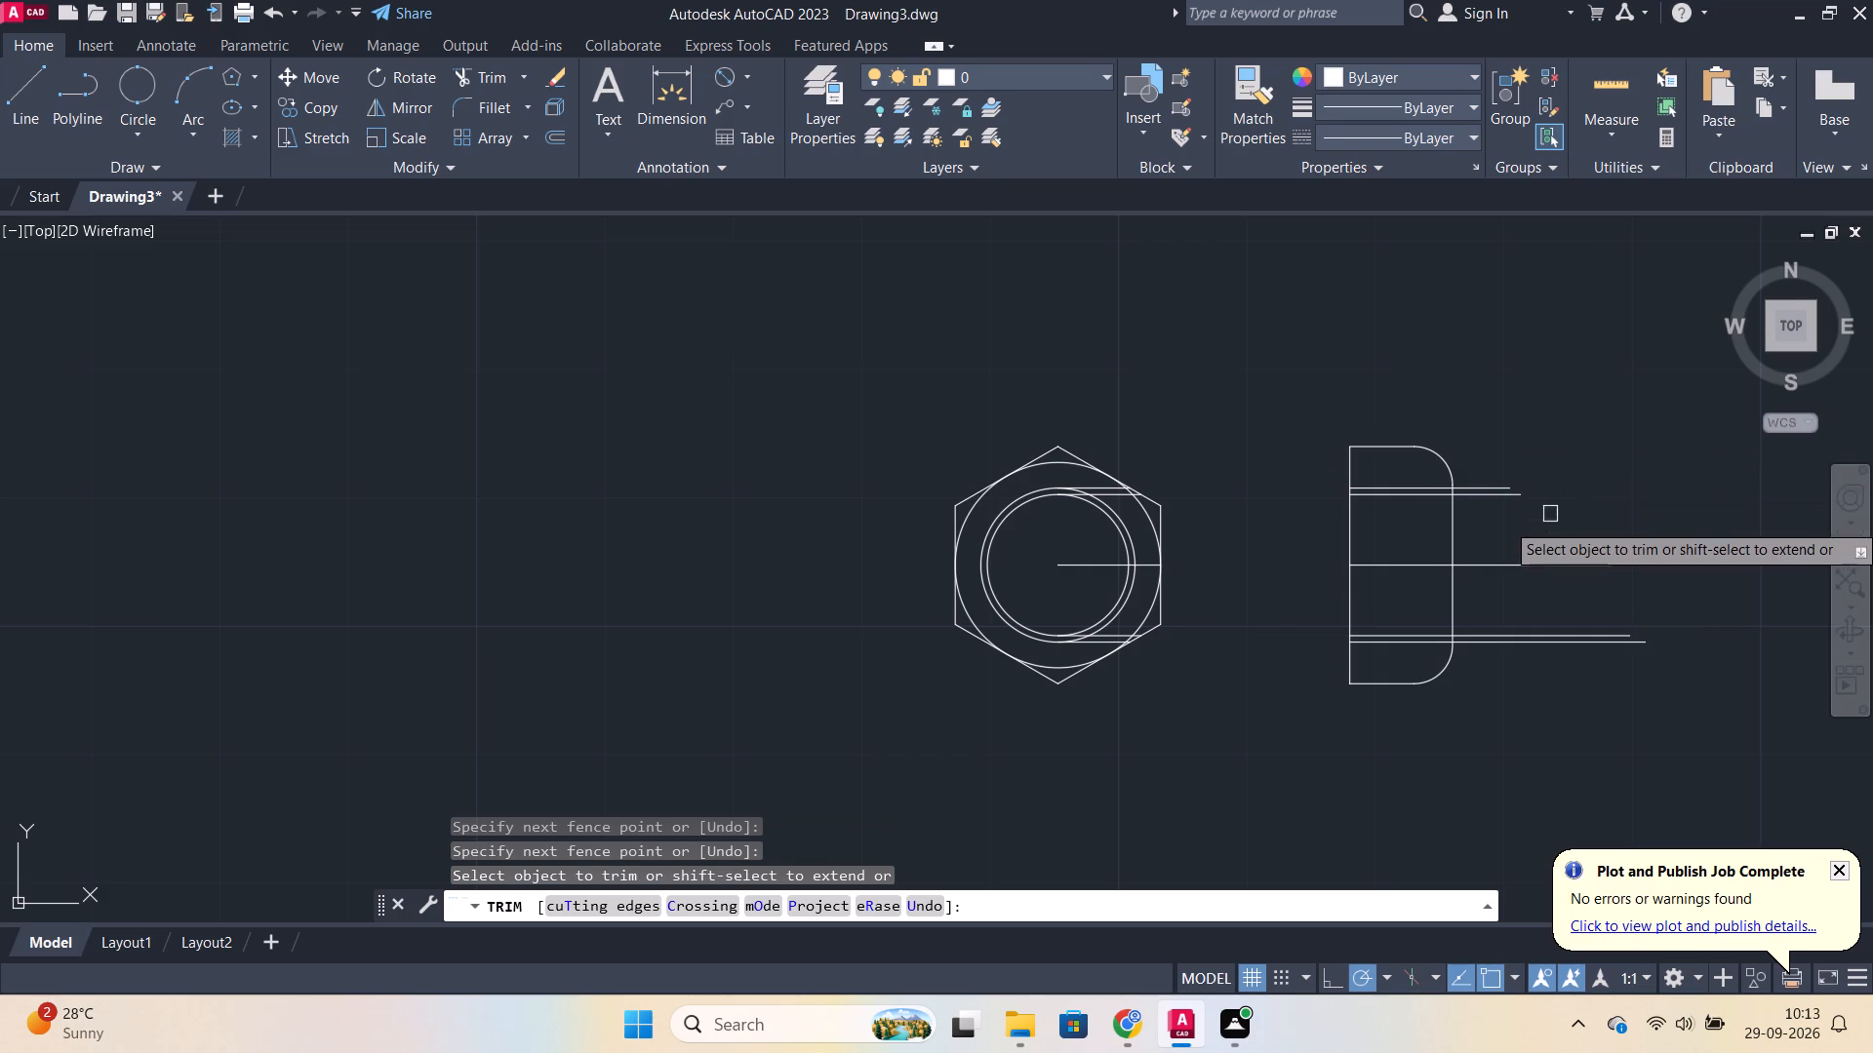
pyautogui.moveTo(1577, 675); pyautogui.dragTo(1497, 432)
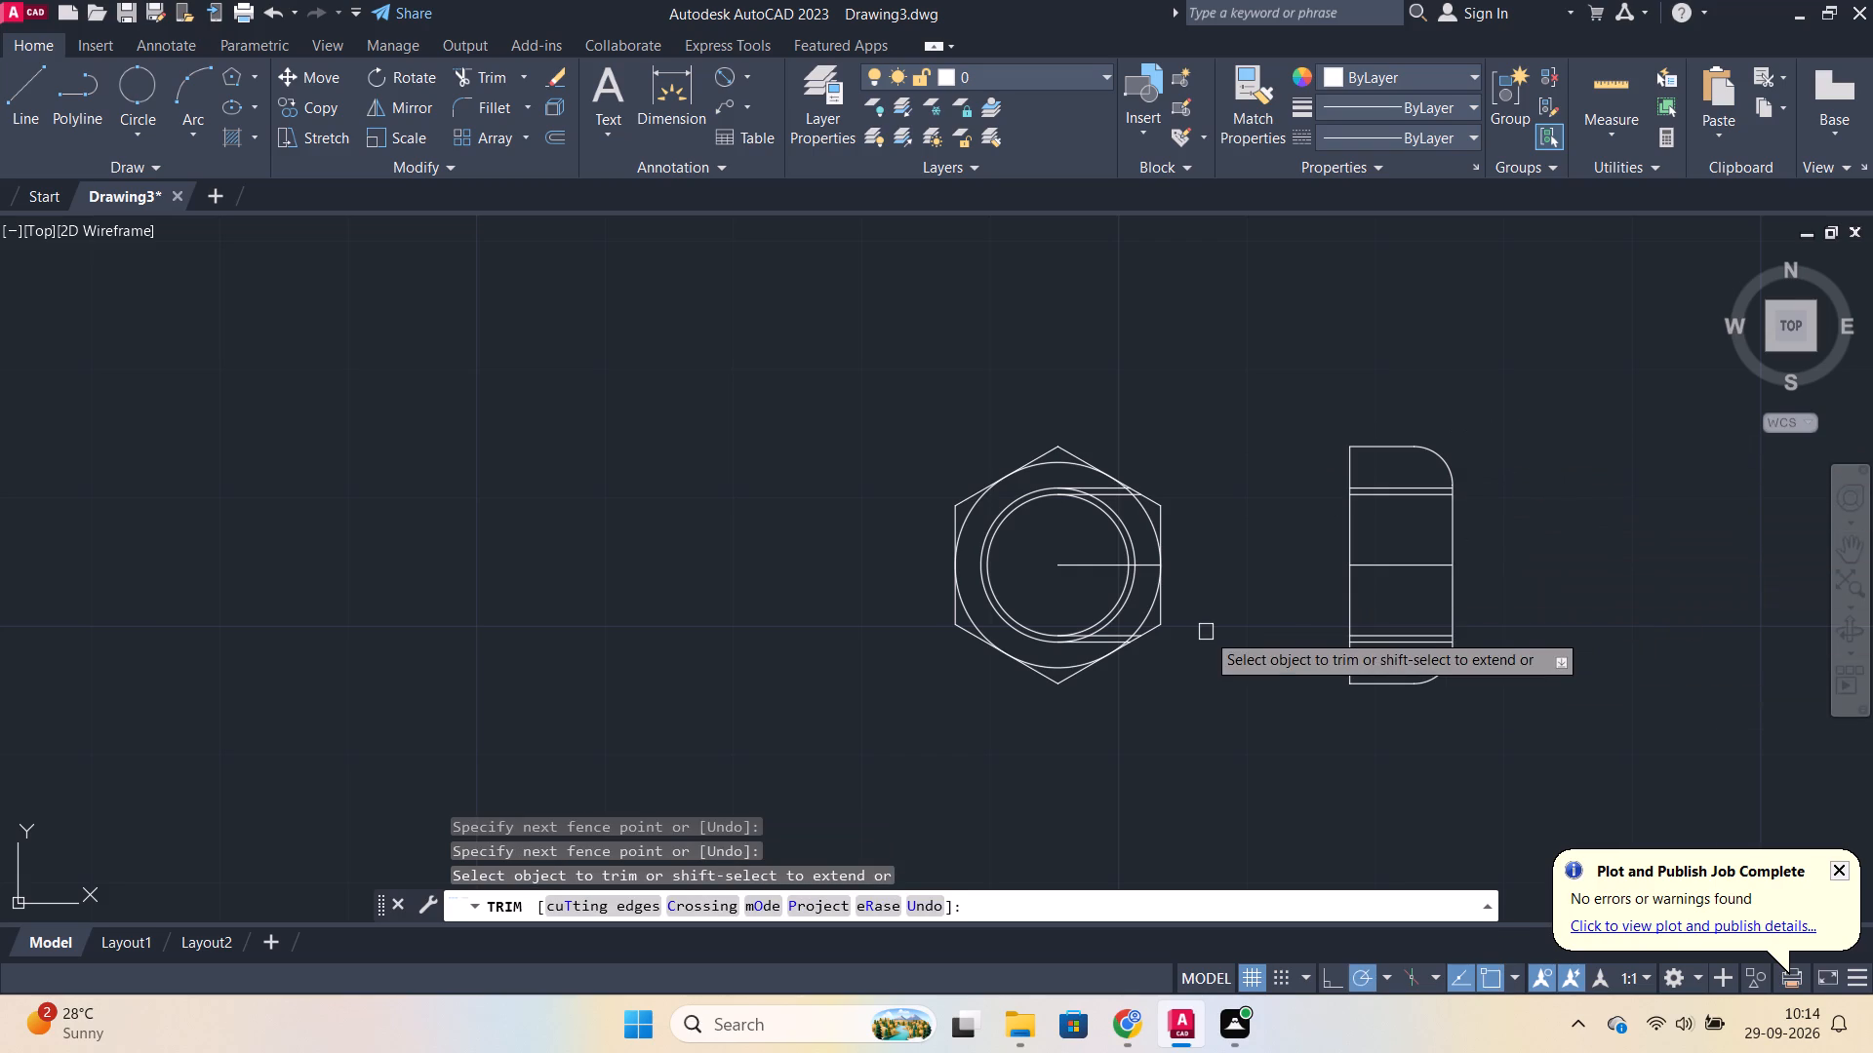
pyautogui.scroll(2, 1108, 509)
pyautogui.press('Escape')
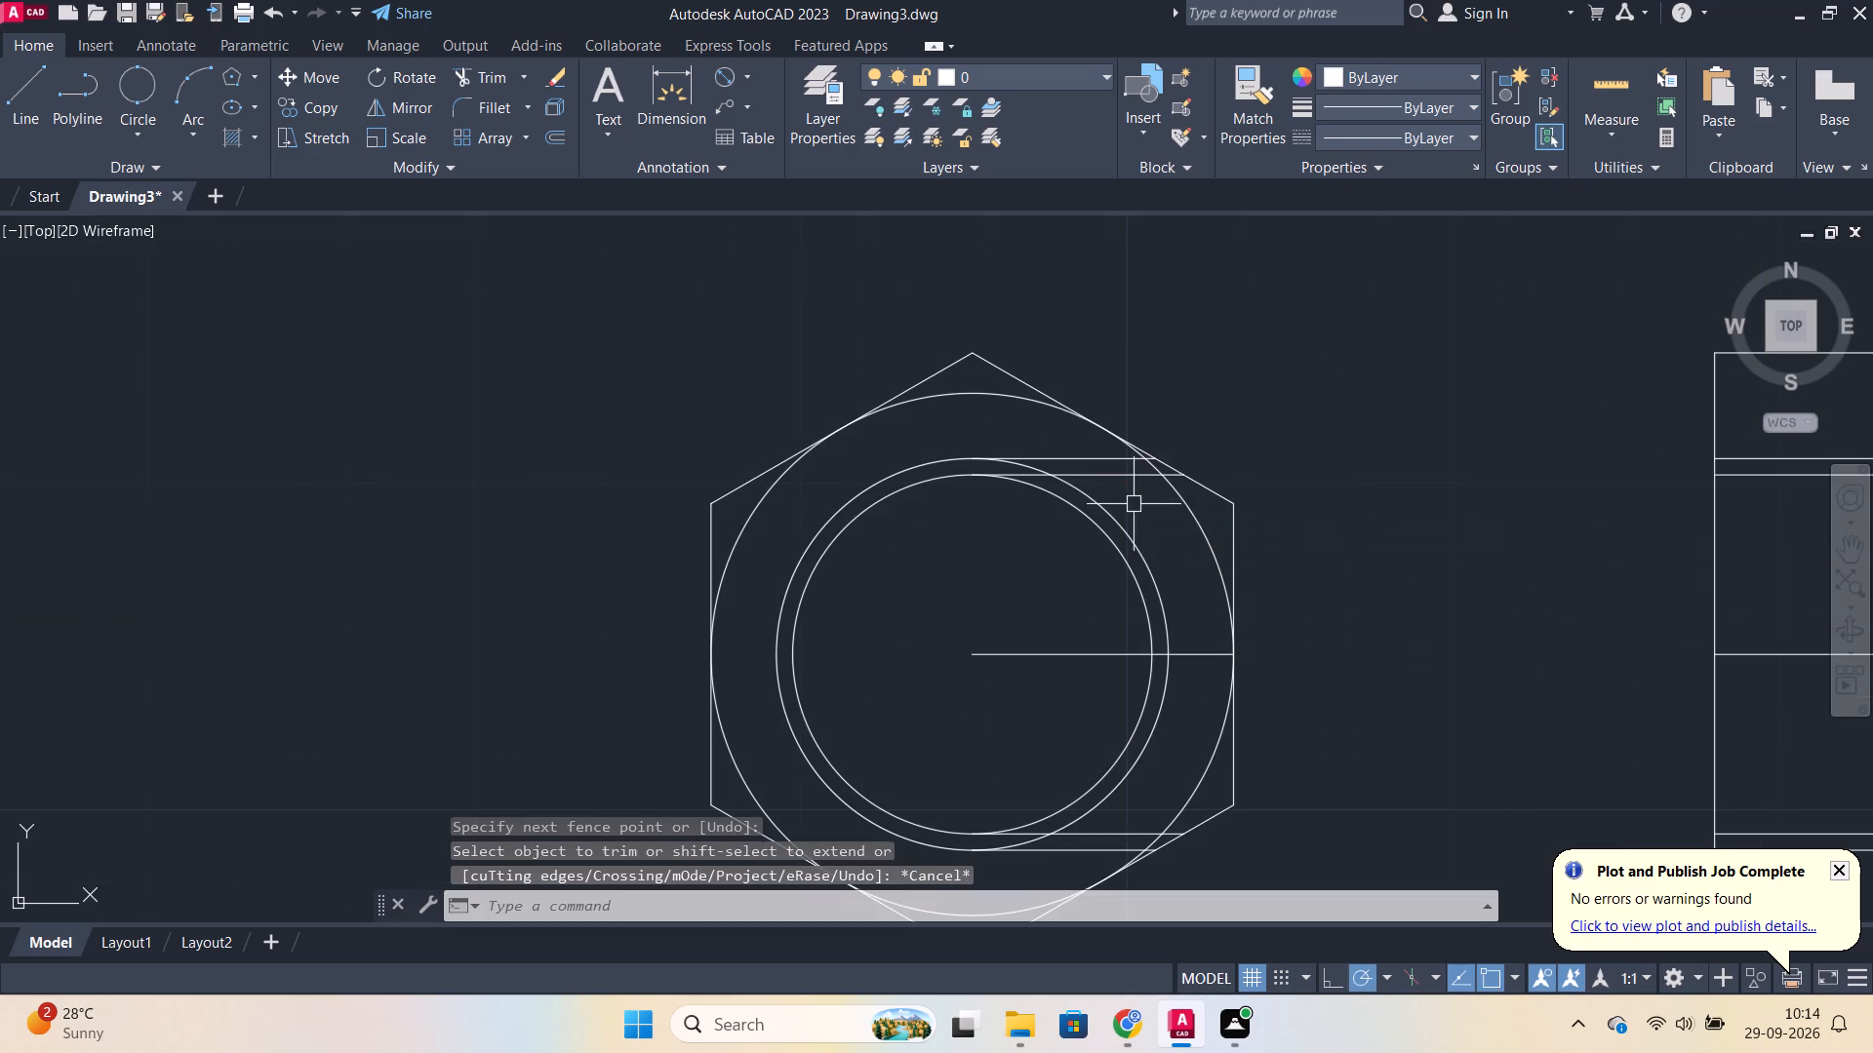
# Erase the five leftover horizontal line pieces inside the hexagonal front view.
pyautogui.click(1126, 492)
pyautogui.click(1087, 453)
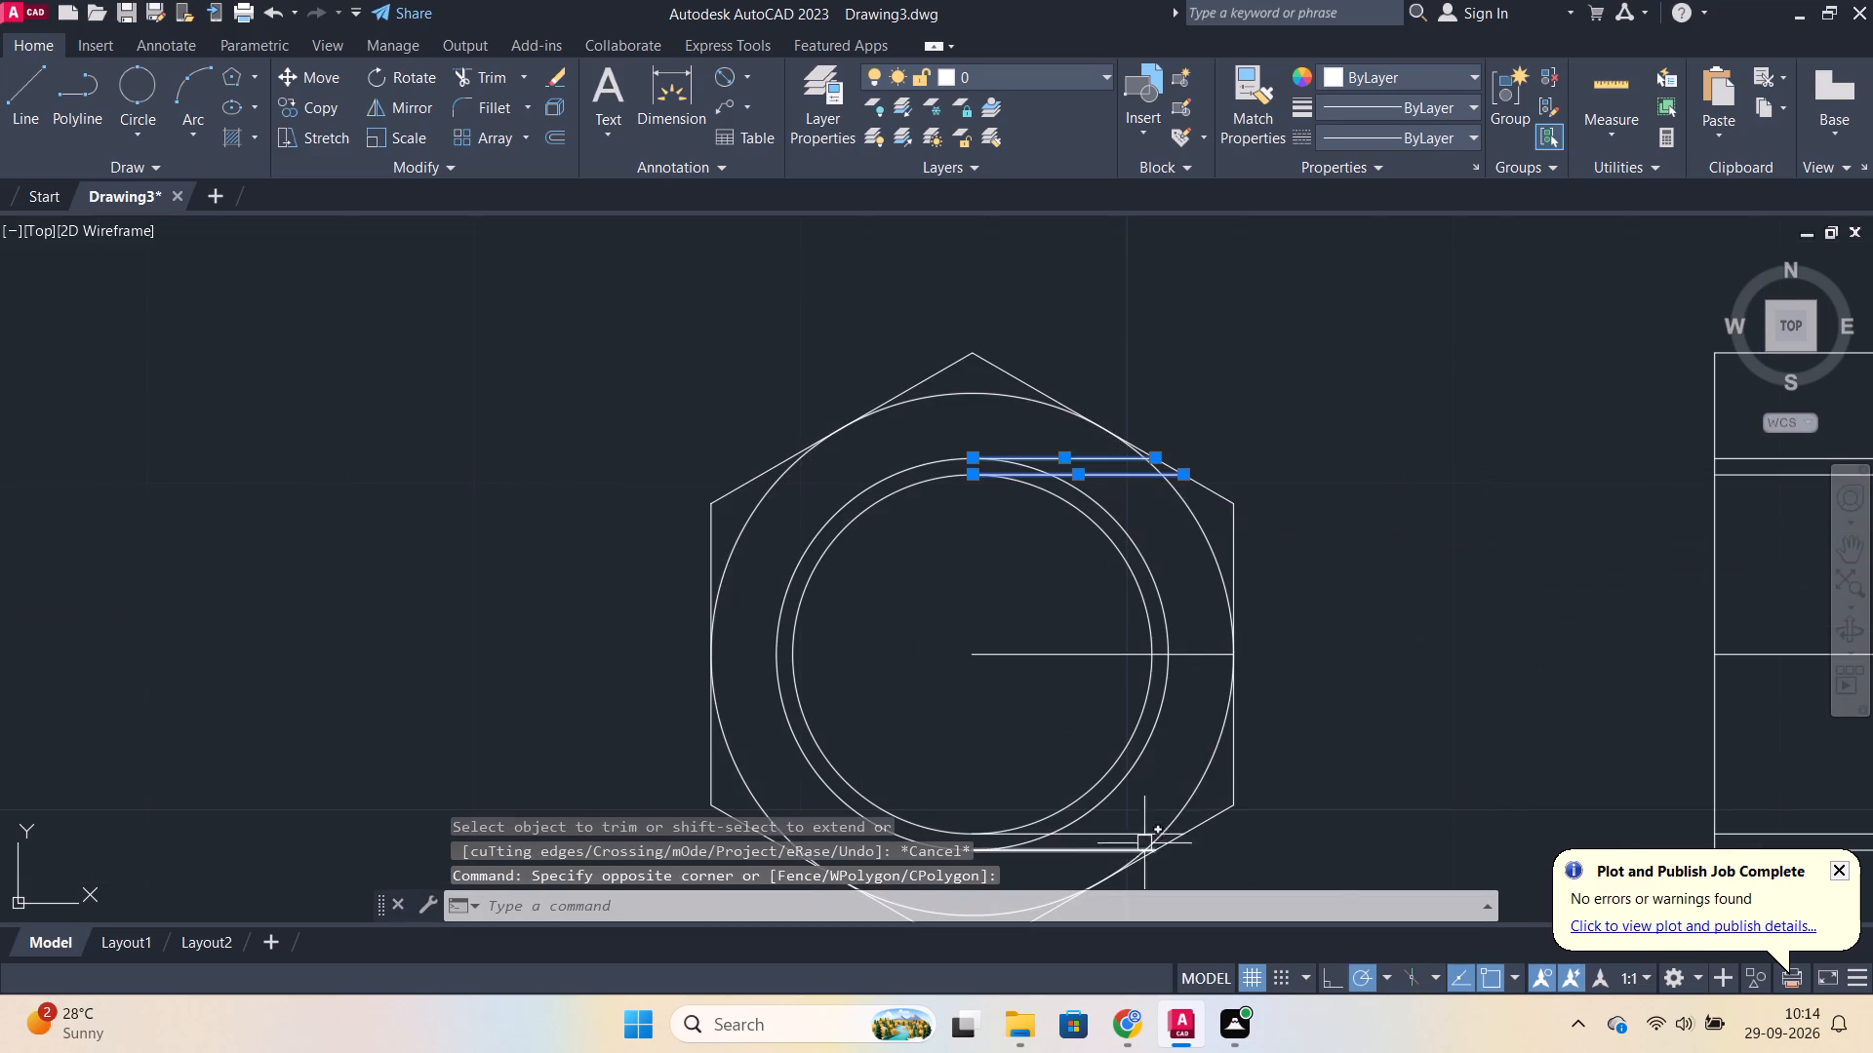
pyautogui.click(1114, 831)
pyautogui.click(1106, 850)
pyautogui.press('e')
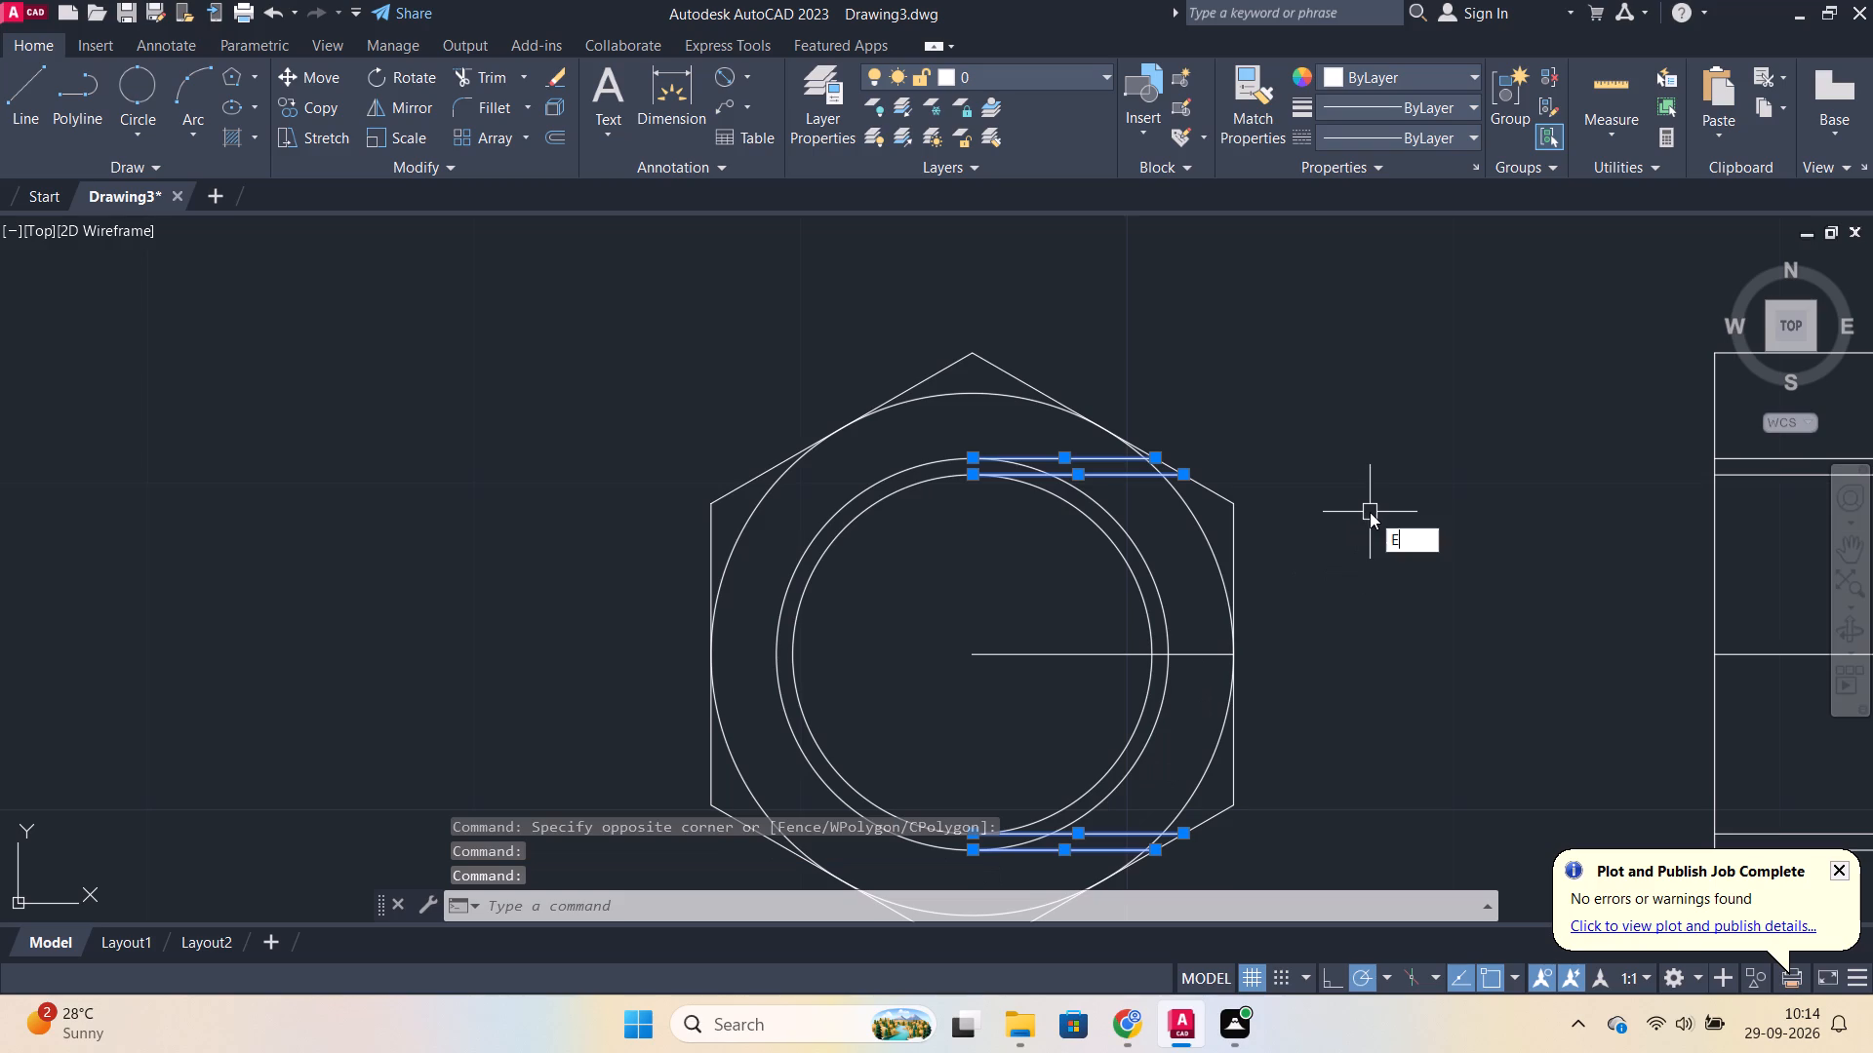
pyautogui.press('Return')
pyautogui.scroll(-1, 1370, 512)
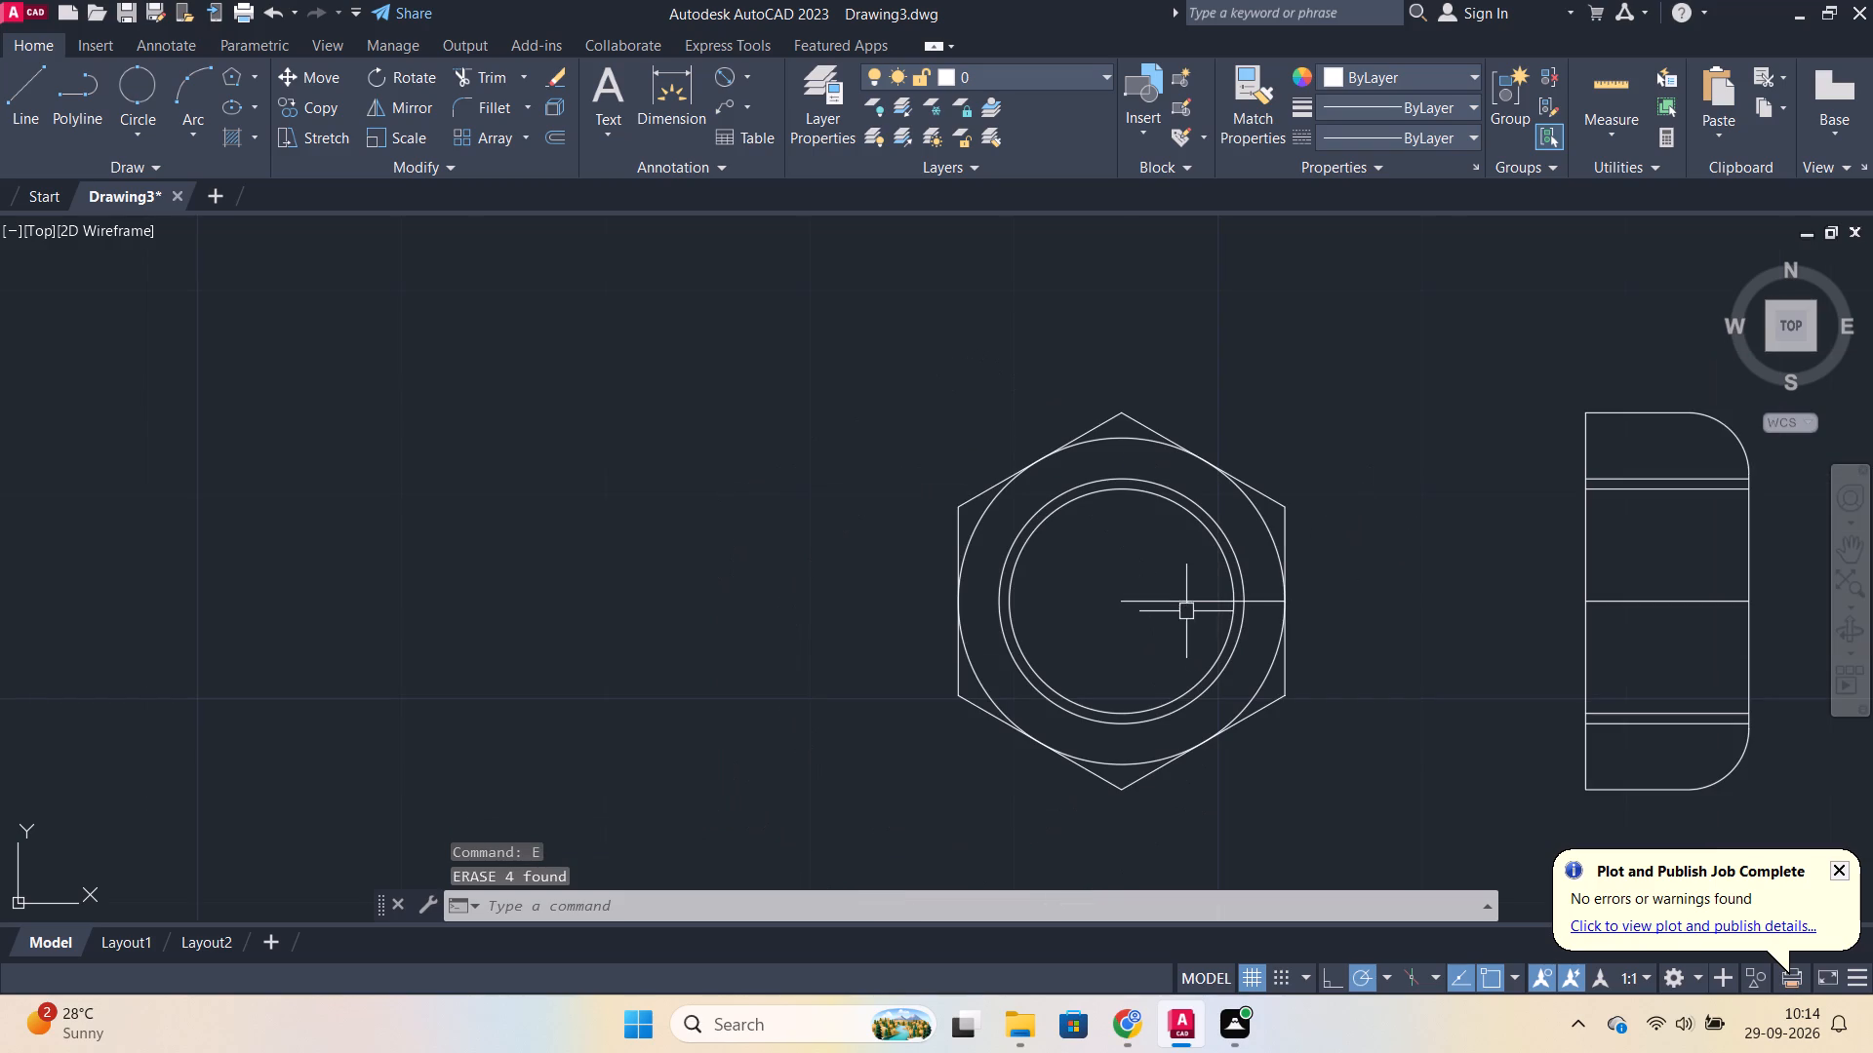
pyautogui.click(1194, 603)
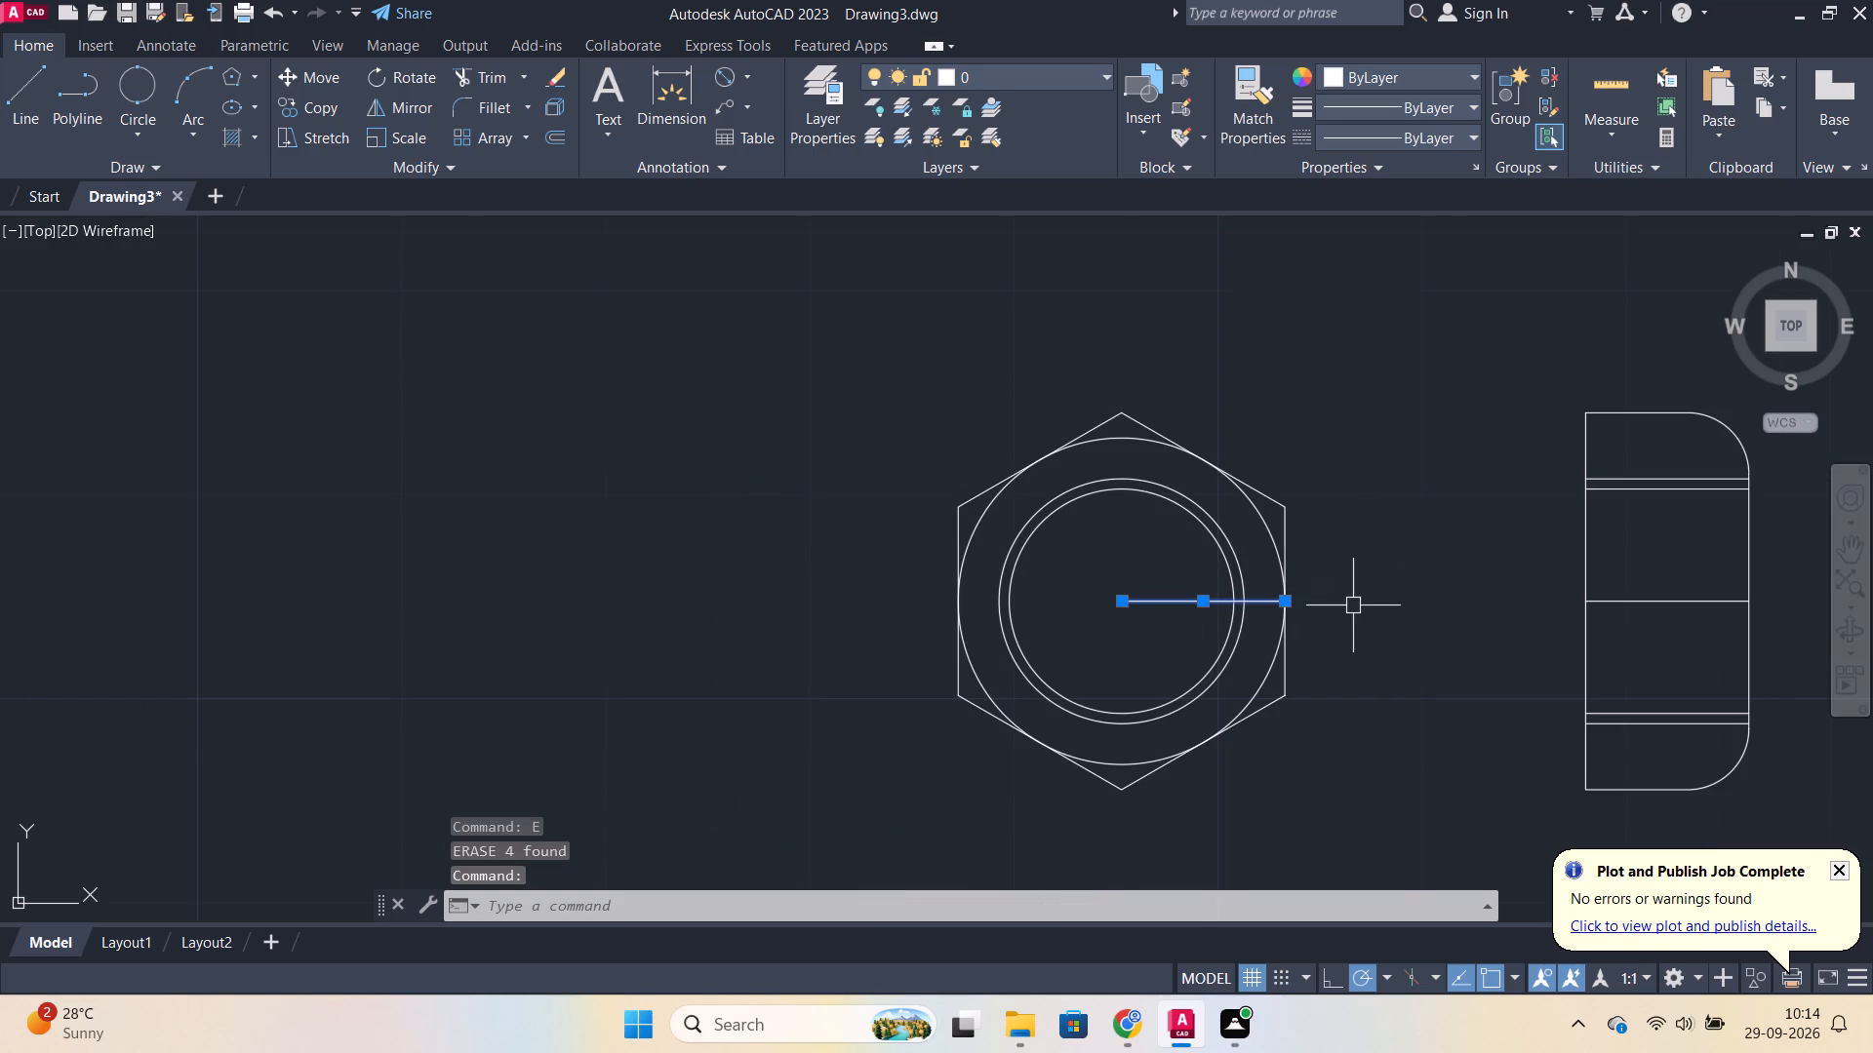
pyautogui.press('e')
pyautogui.press('Return')
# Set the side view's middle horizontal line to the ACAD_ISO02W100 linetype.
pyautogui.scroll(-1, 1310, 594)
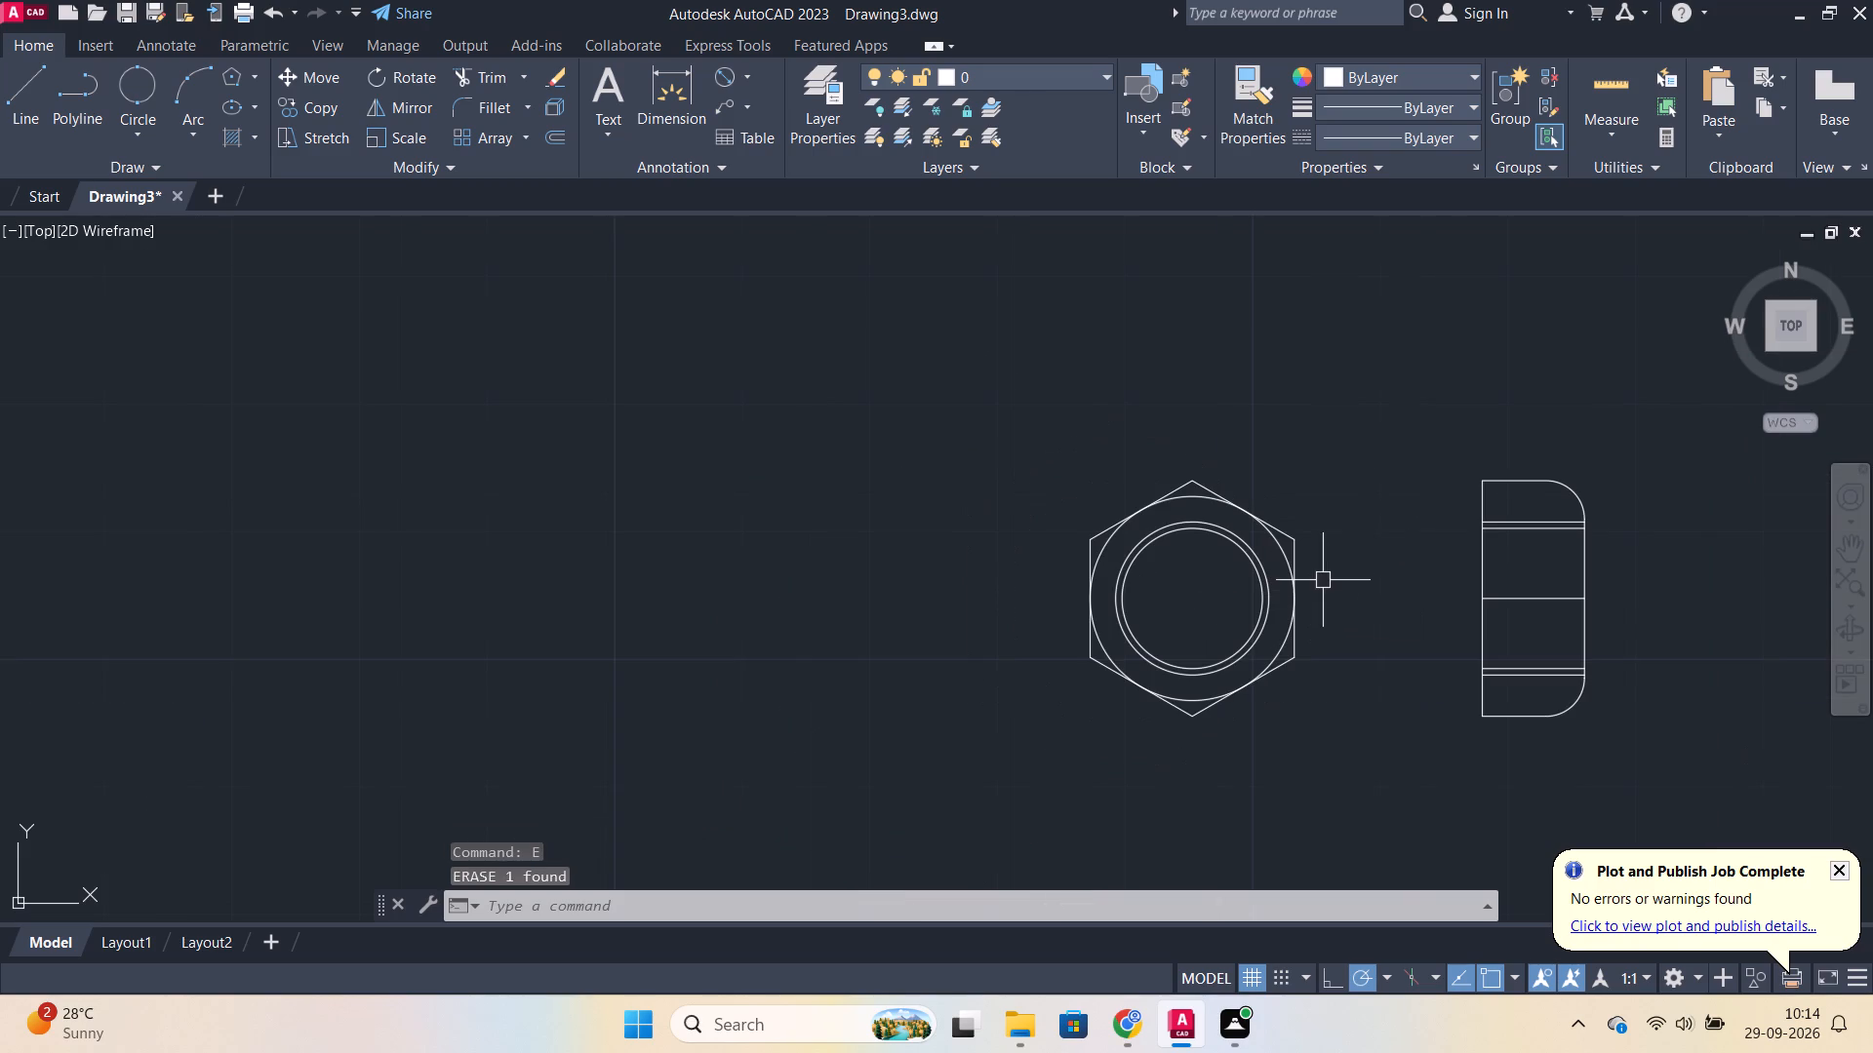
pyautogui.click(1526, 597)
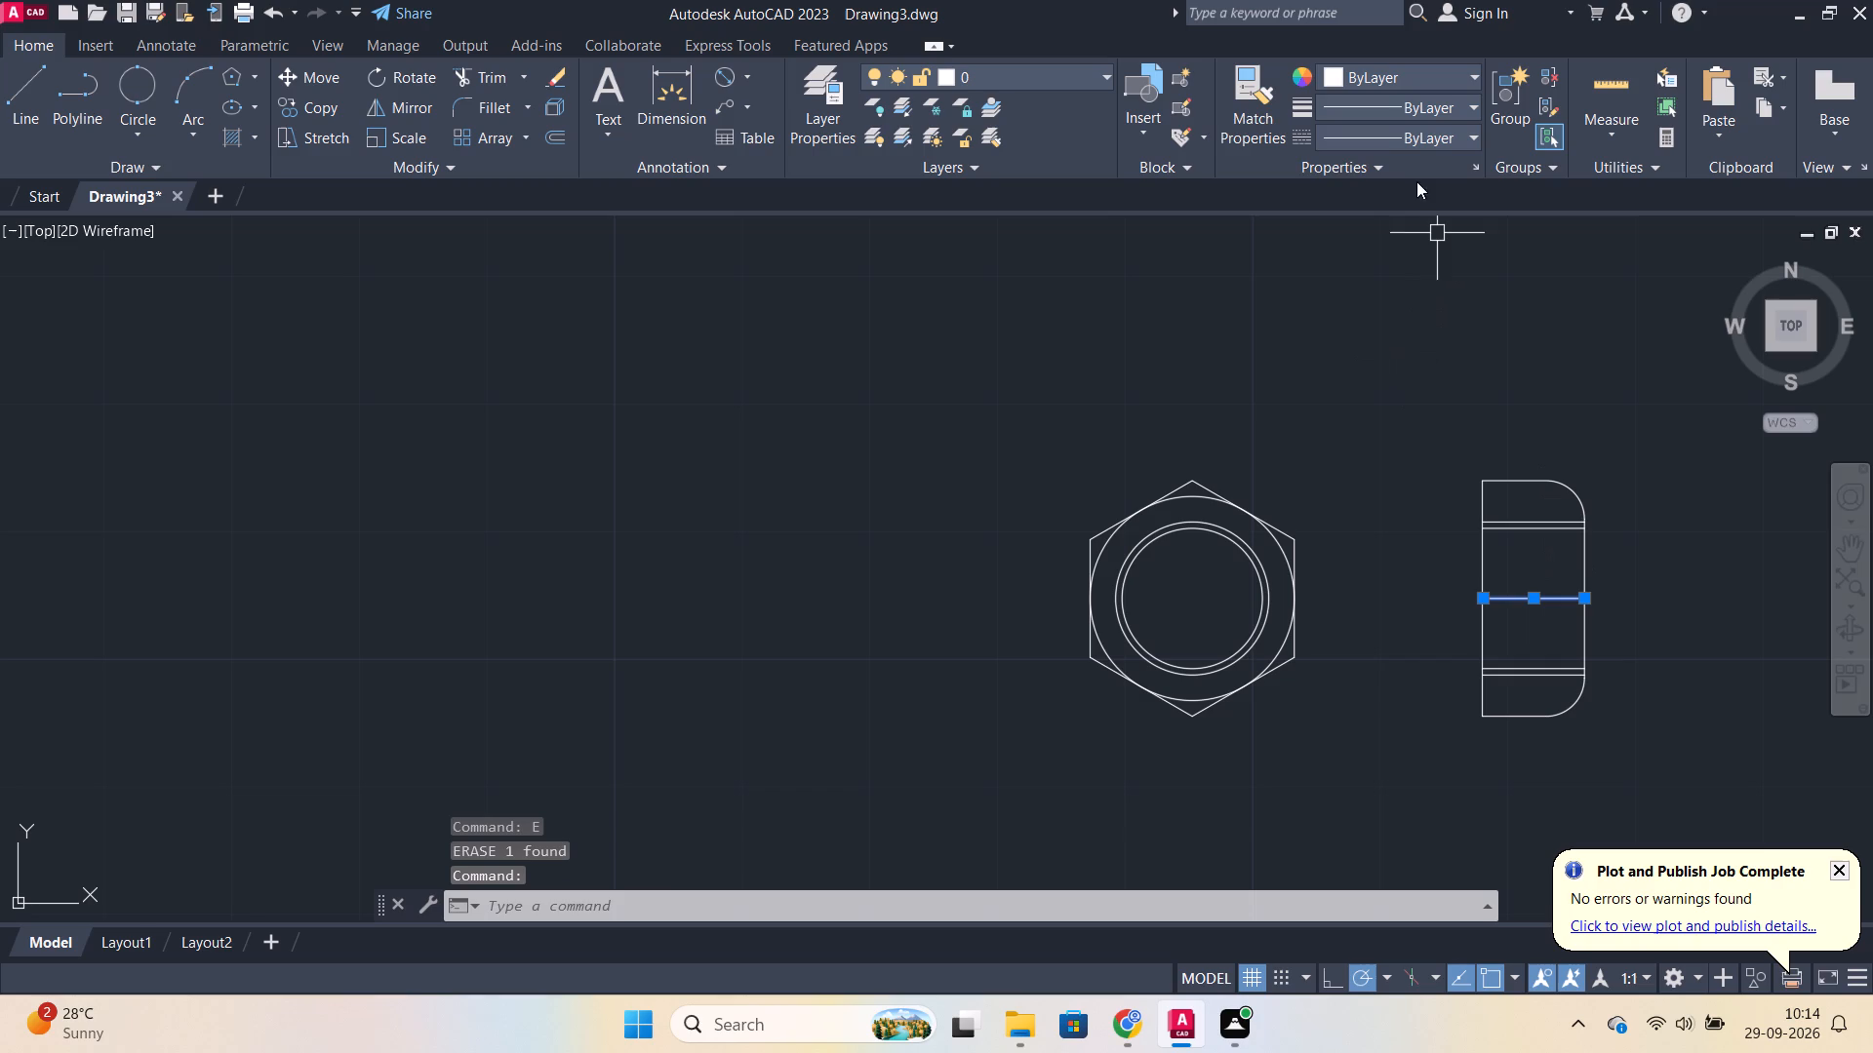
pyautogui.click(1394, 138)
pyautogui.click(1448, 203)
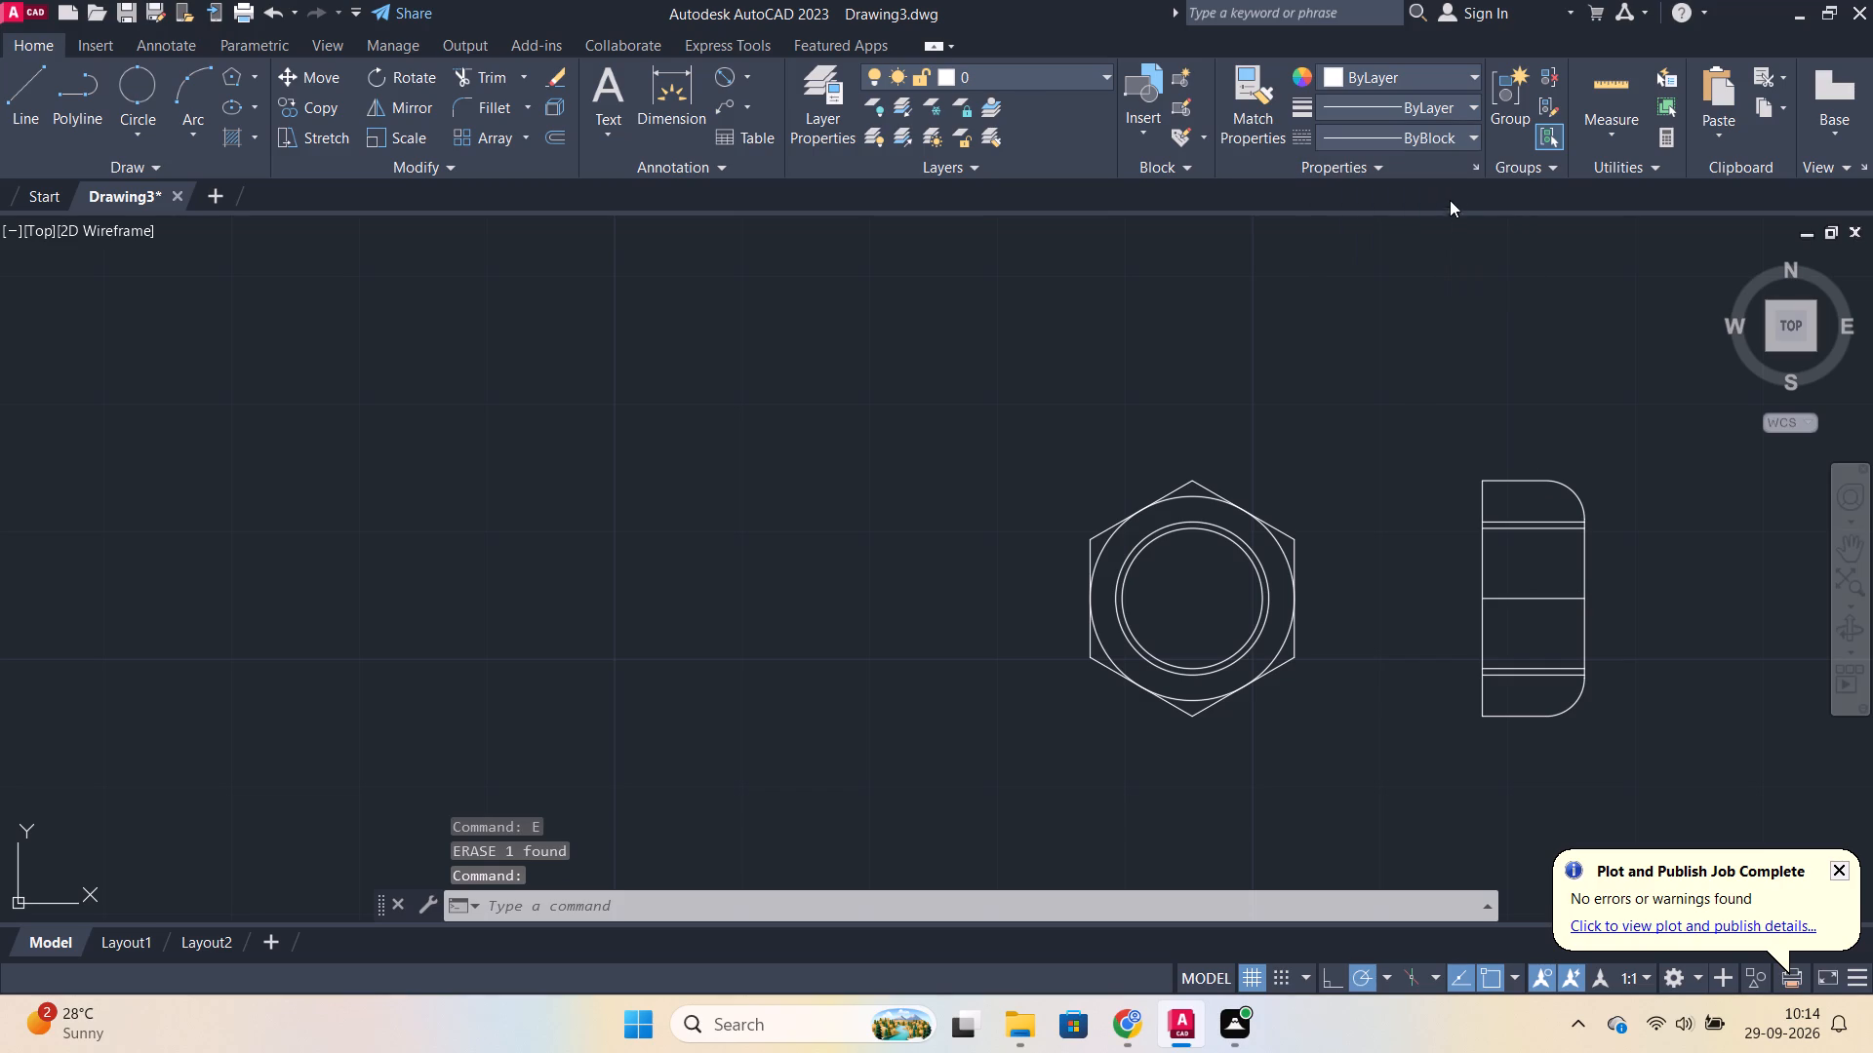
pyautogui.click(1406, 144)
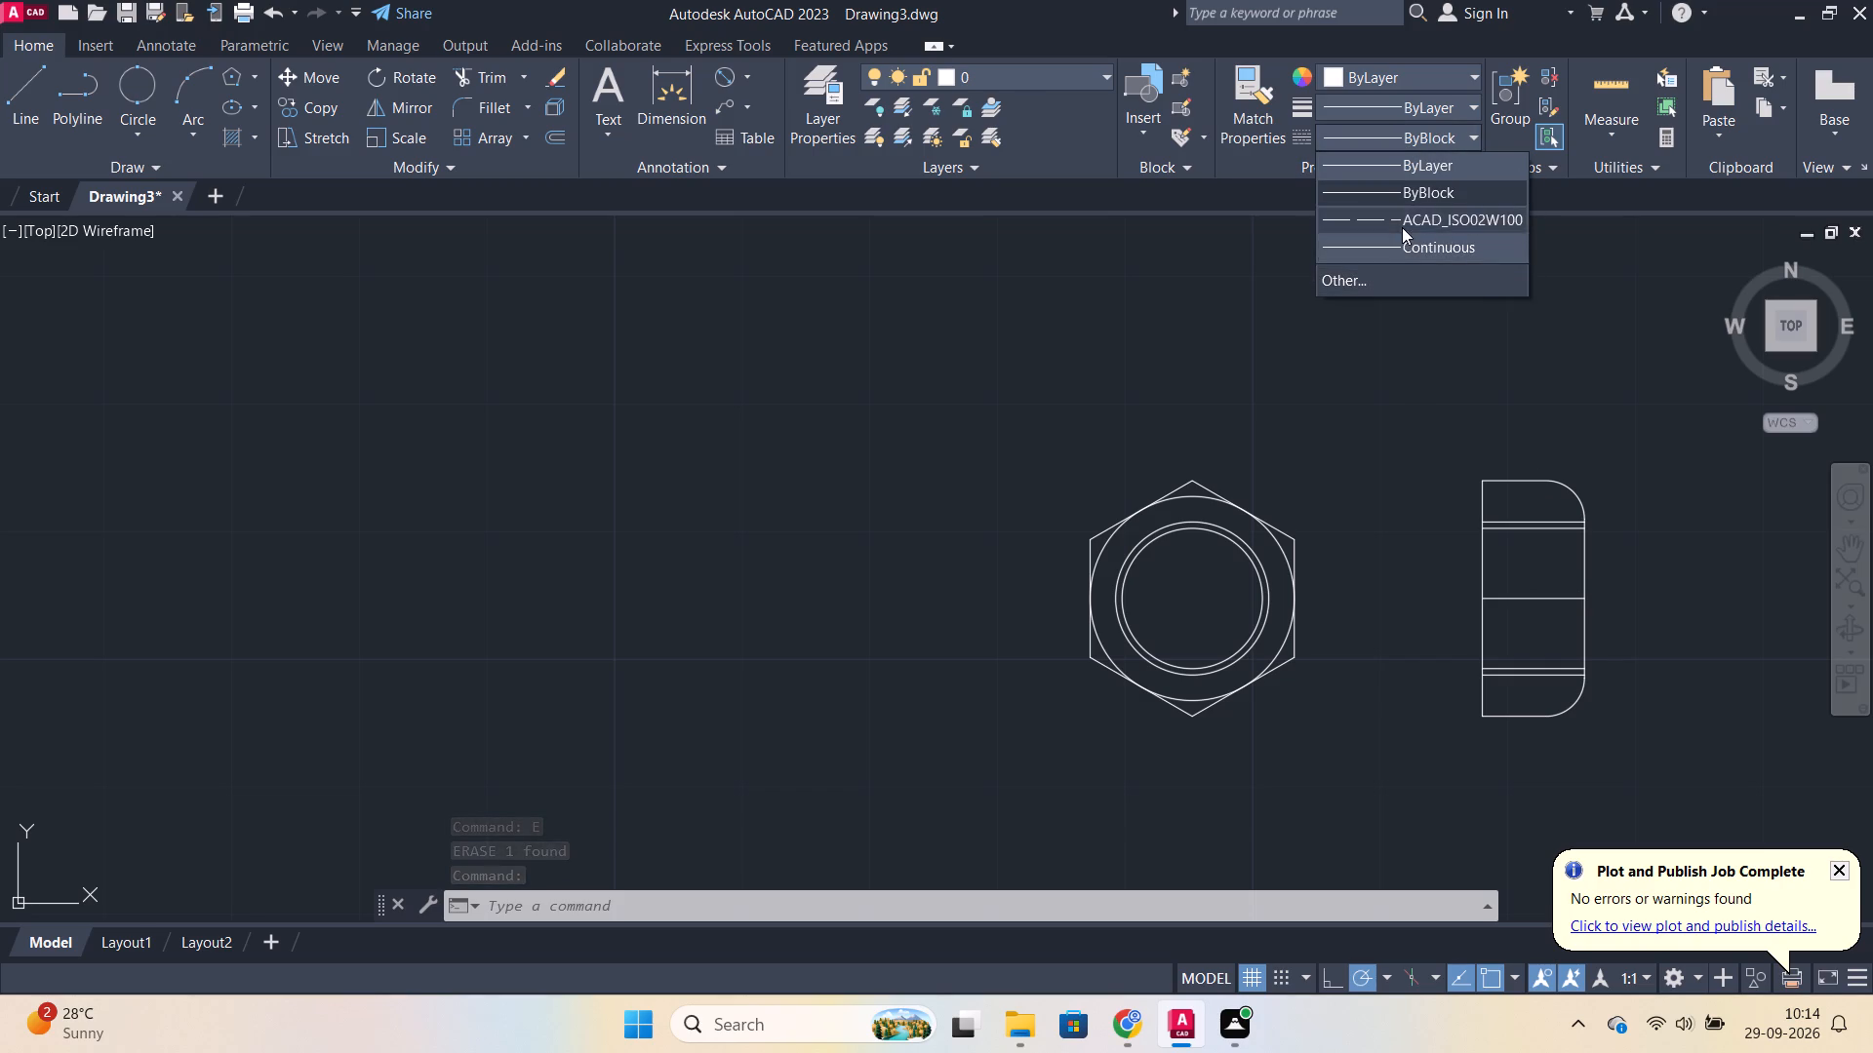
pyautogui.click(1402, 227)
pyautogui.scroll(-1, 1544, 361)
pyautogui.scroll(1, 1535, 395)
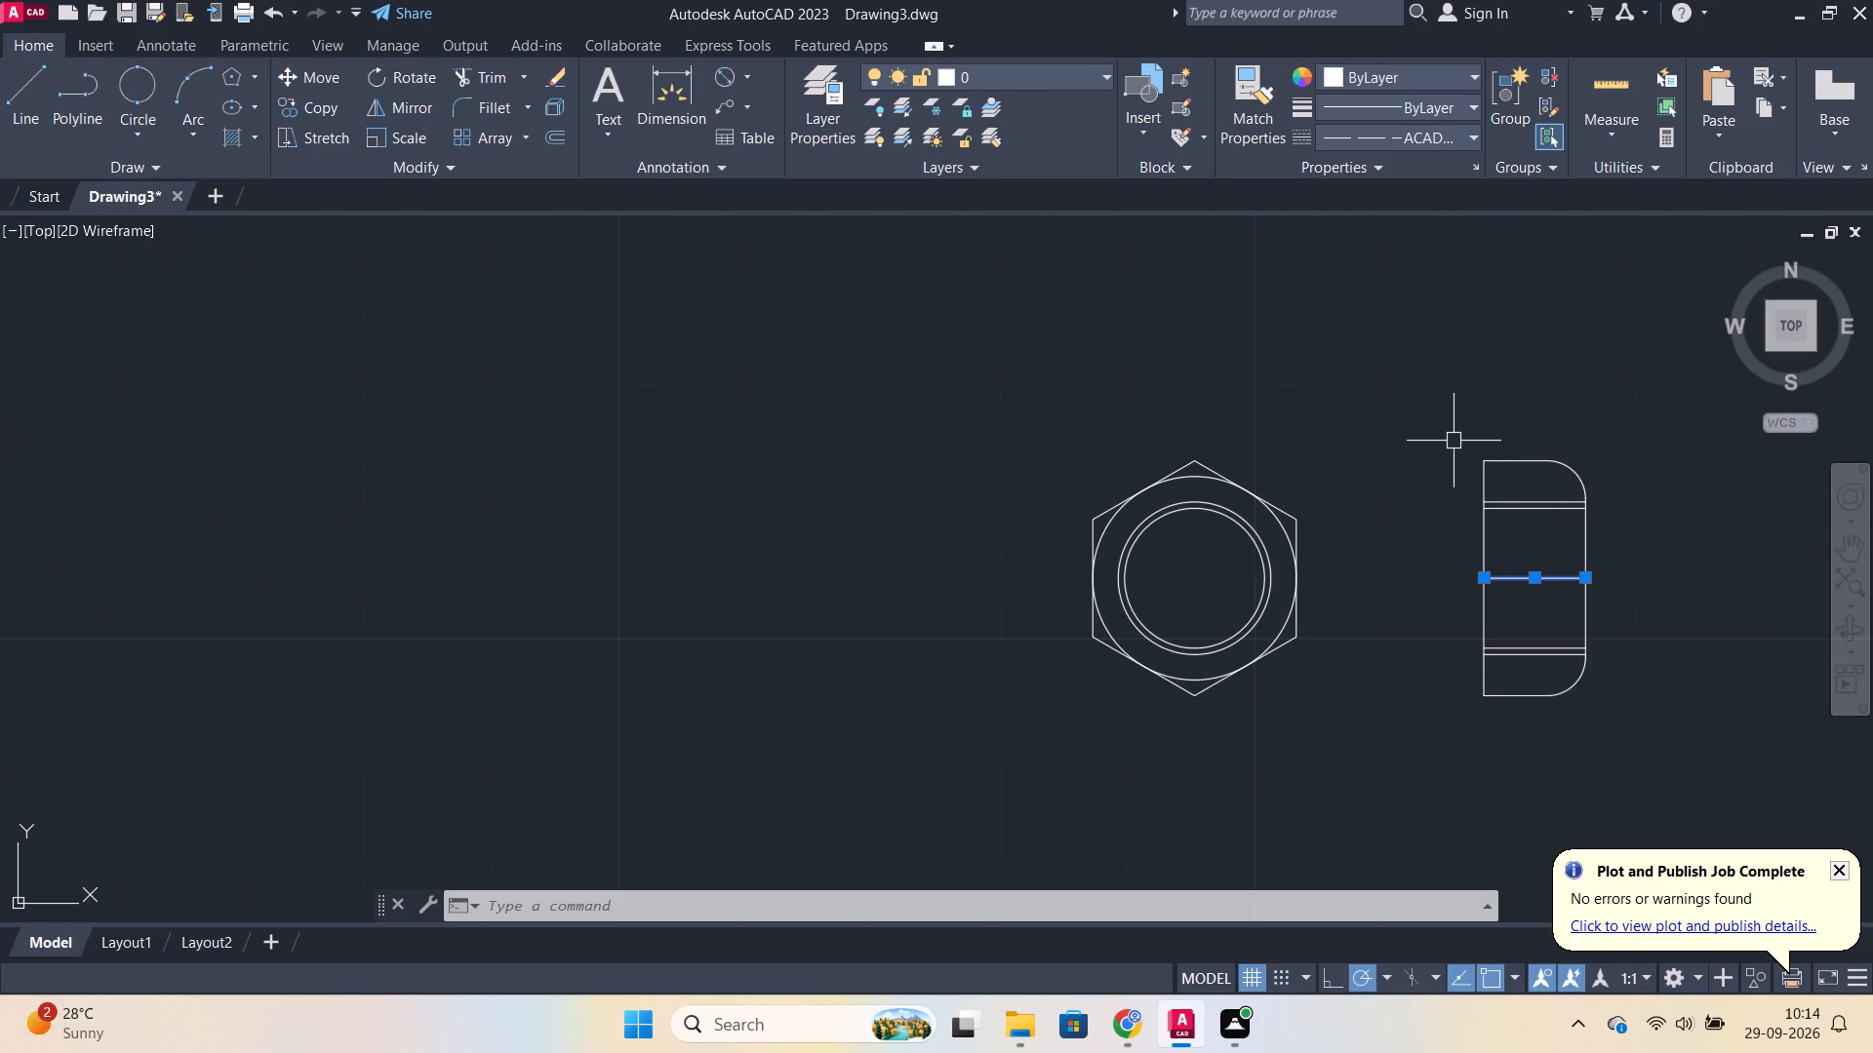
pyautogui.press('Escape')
# Erase the middle horizontal line of the side view.
pyautogui.click(1556, 570)
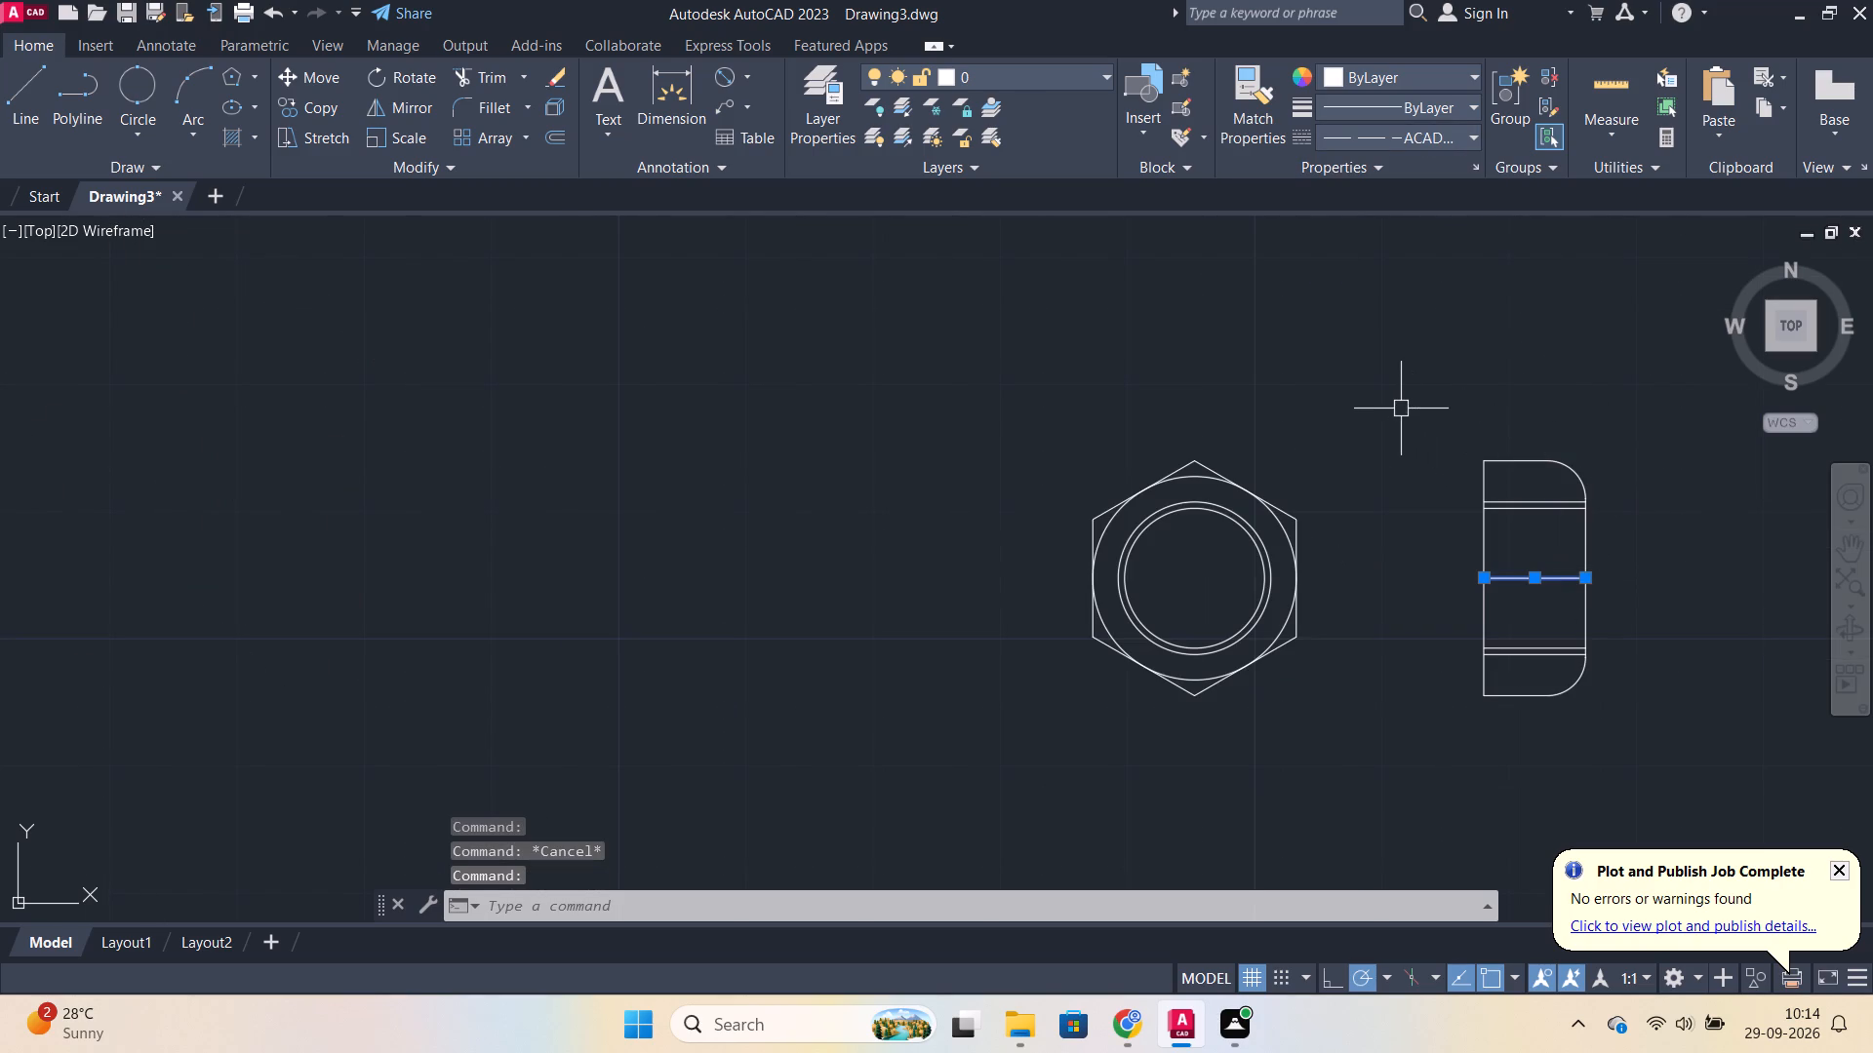
pyautogui.press('e')
pyautogui.press('Return')
# Draw a vertical line about 23 long through the circles' centre, extending past the hexagon's top and bottom corners.
pyautogui.scroll(-2, 1391, 389)
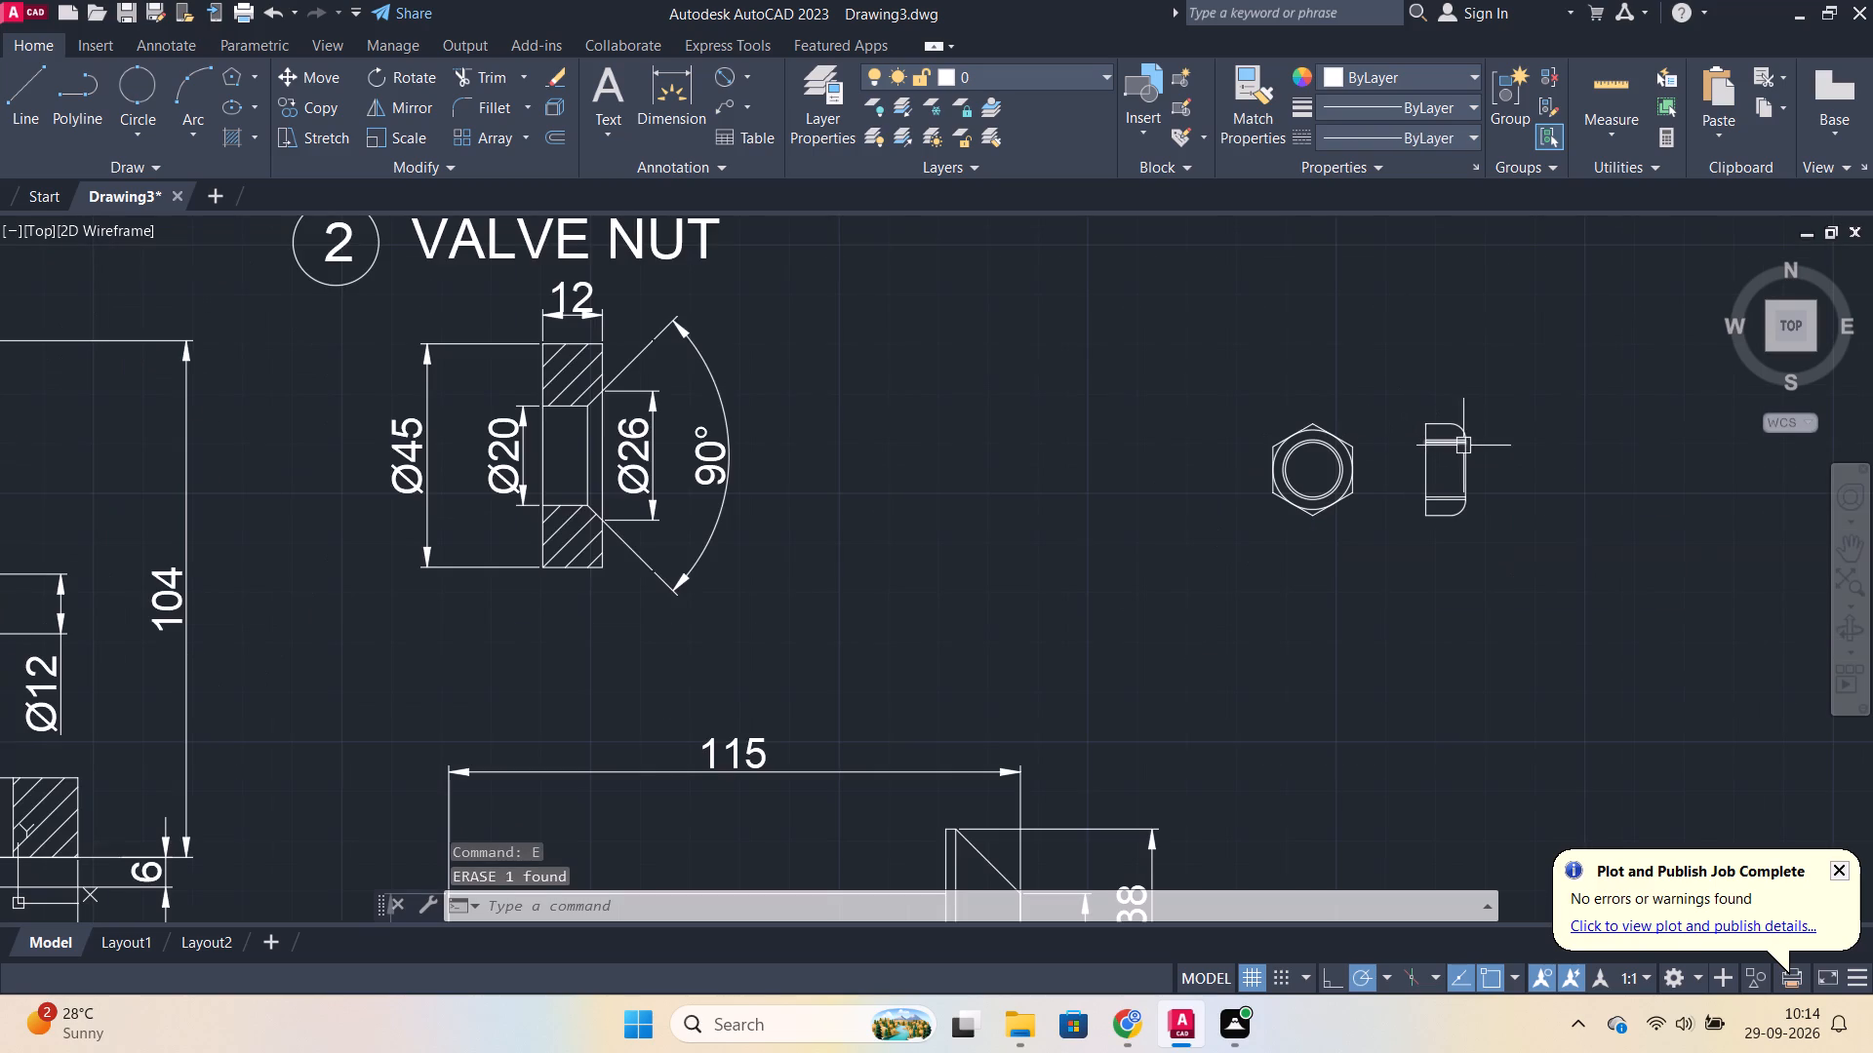
pyautogui.scroll(1, 1537, 448)
pyautogui.moveTo(1500, 450); pyautogui.dragTo(1455, 463, button='middle')
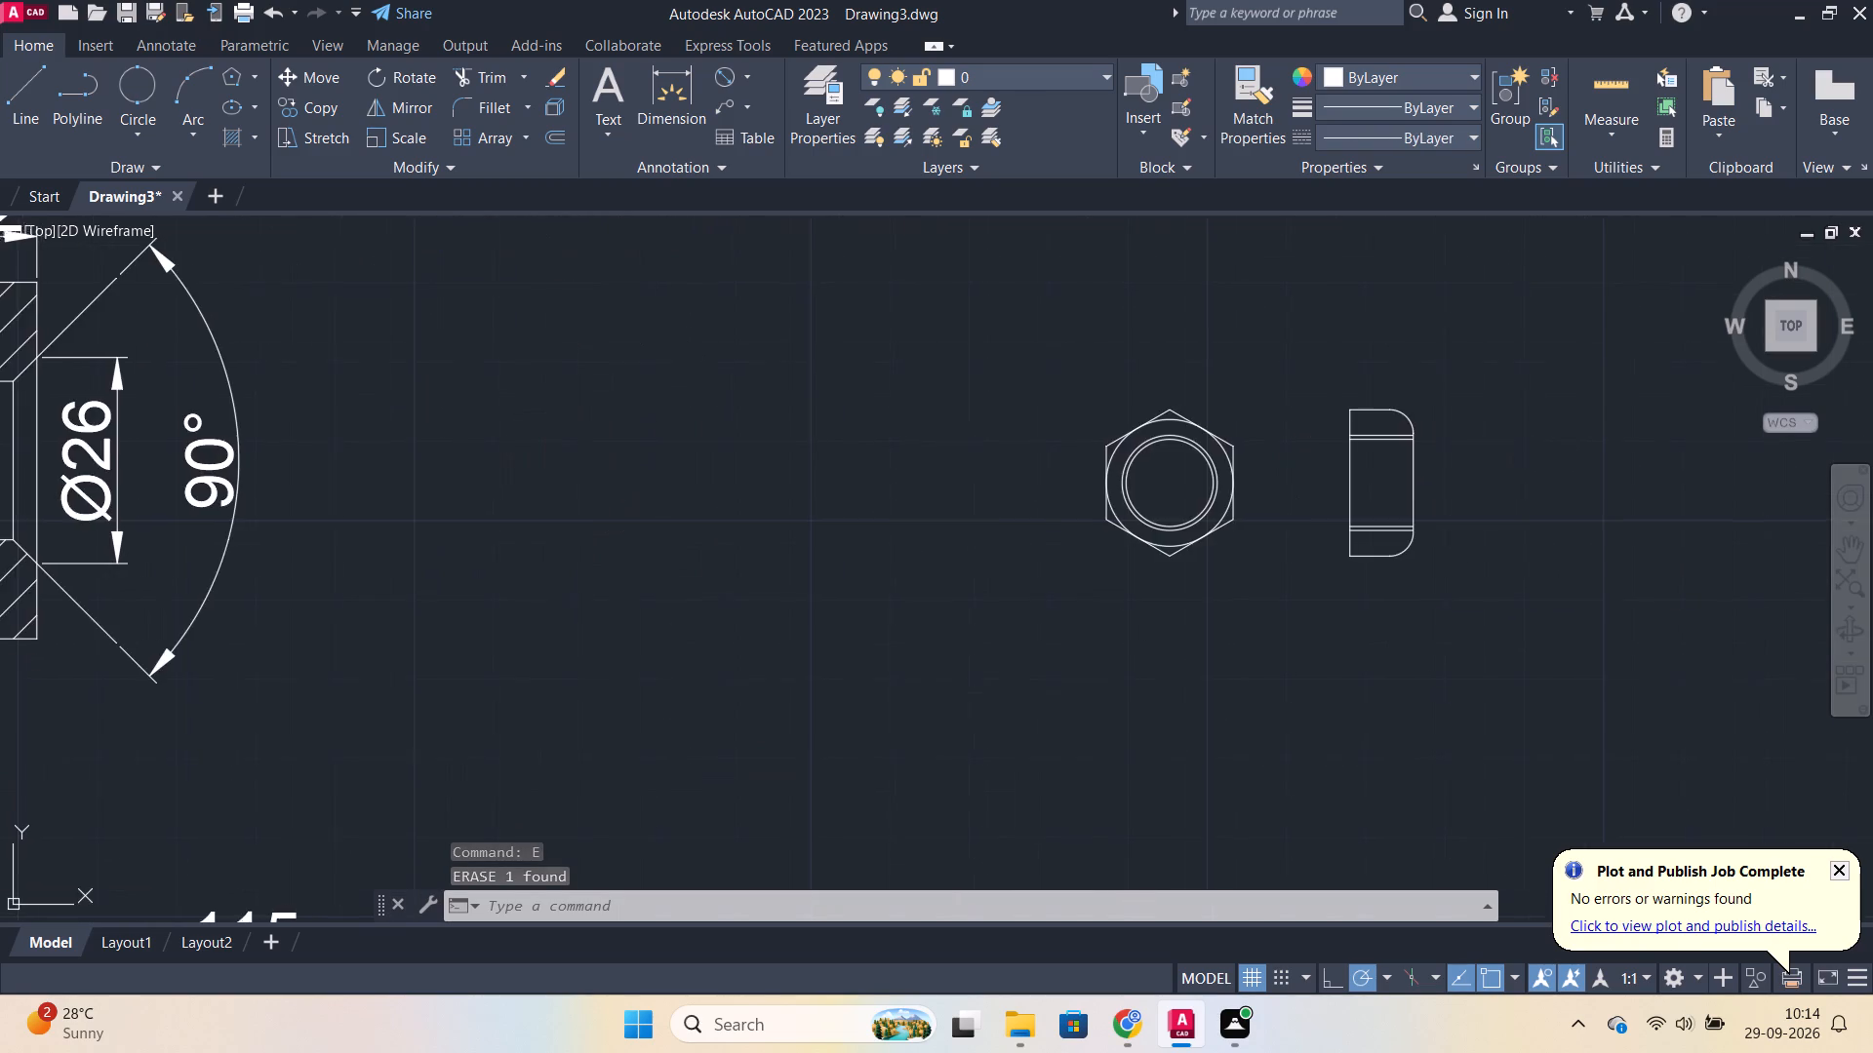
pyautogui.moveTo(1455, 463); pyautogui.dragTo(1374, 497, button='middle')
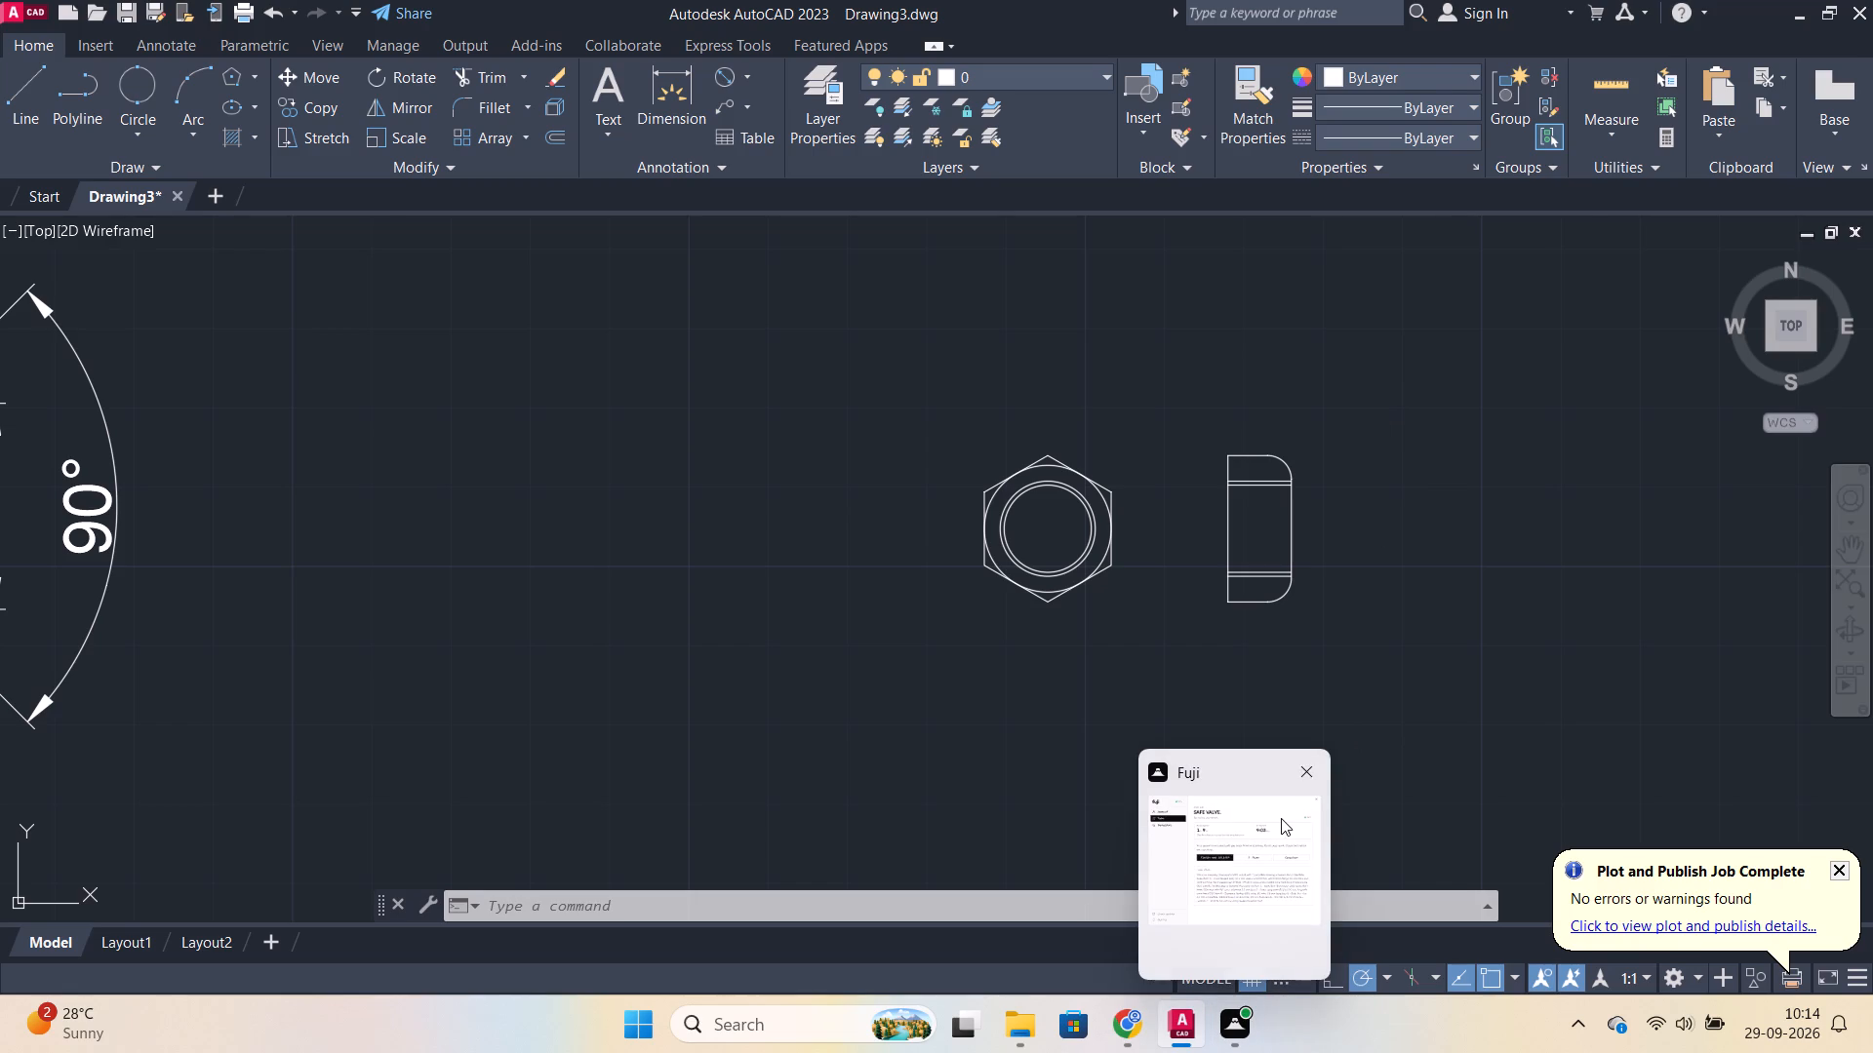
pyautogui.scroll(1, 1276, 520)
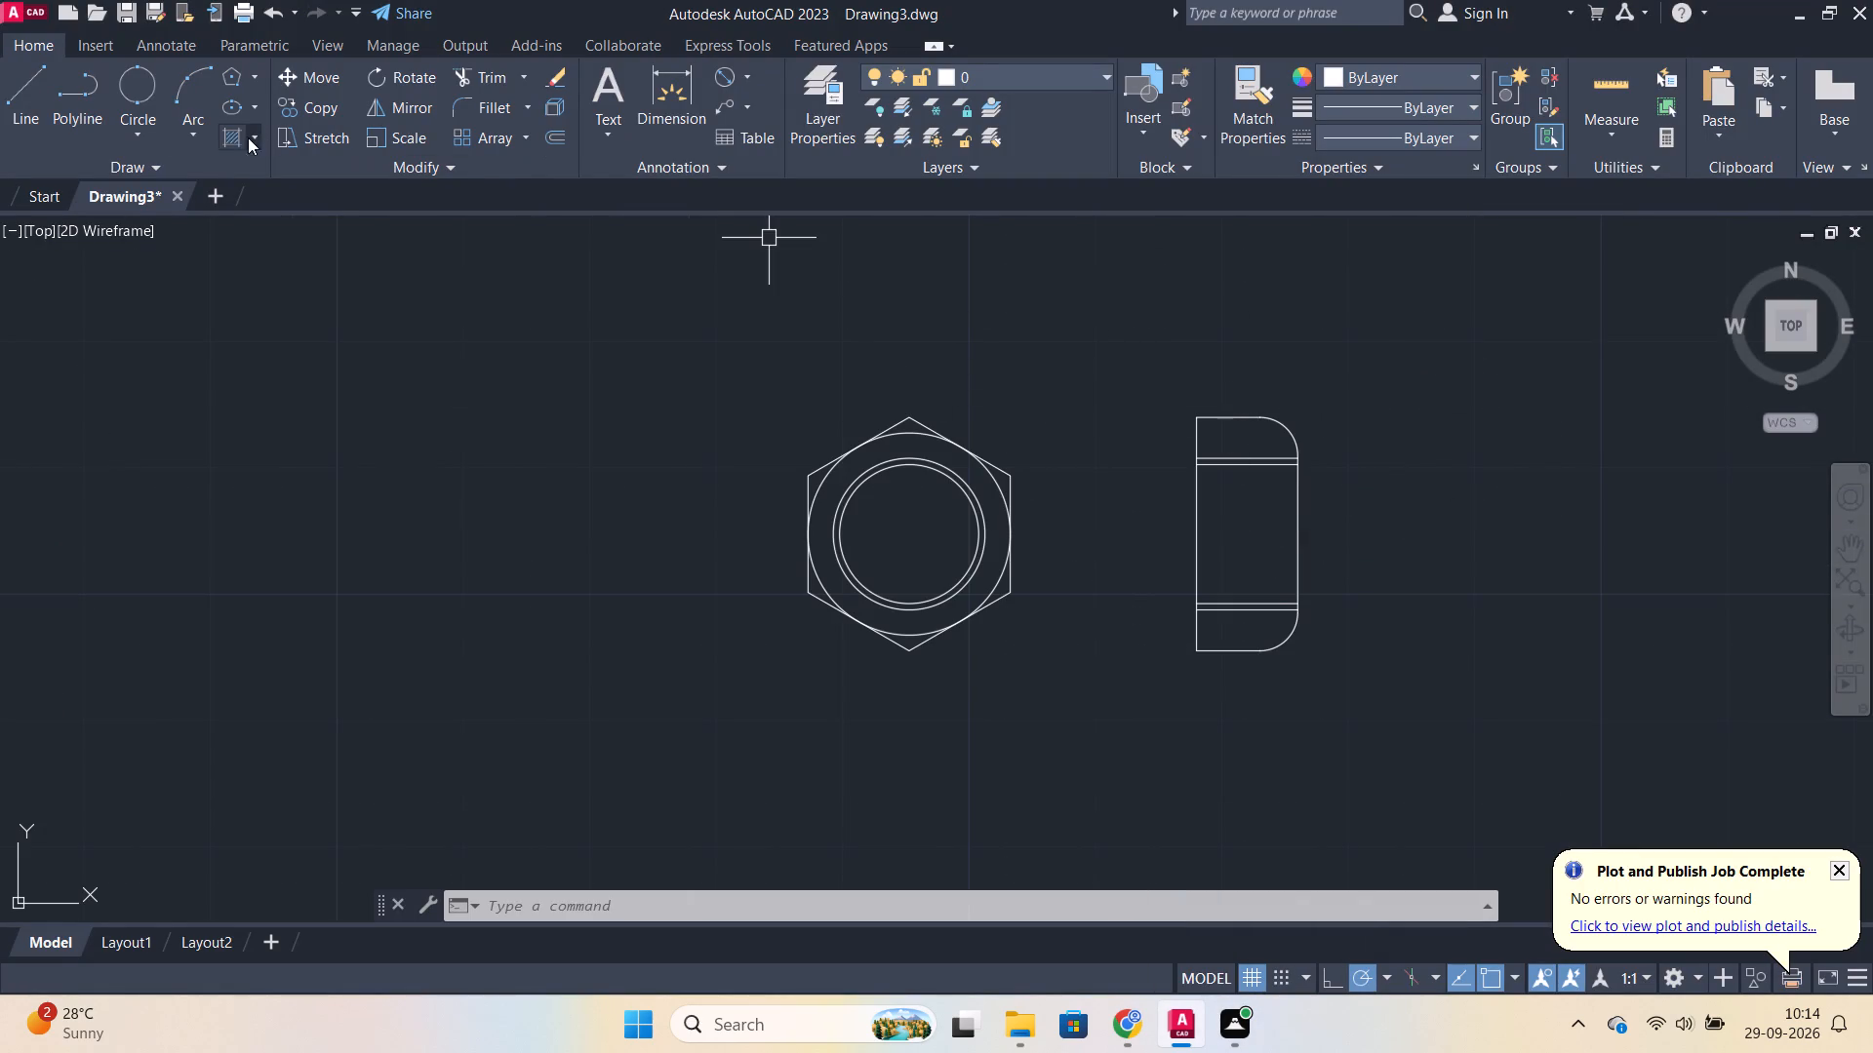
pyautogui.click(17, 87)
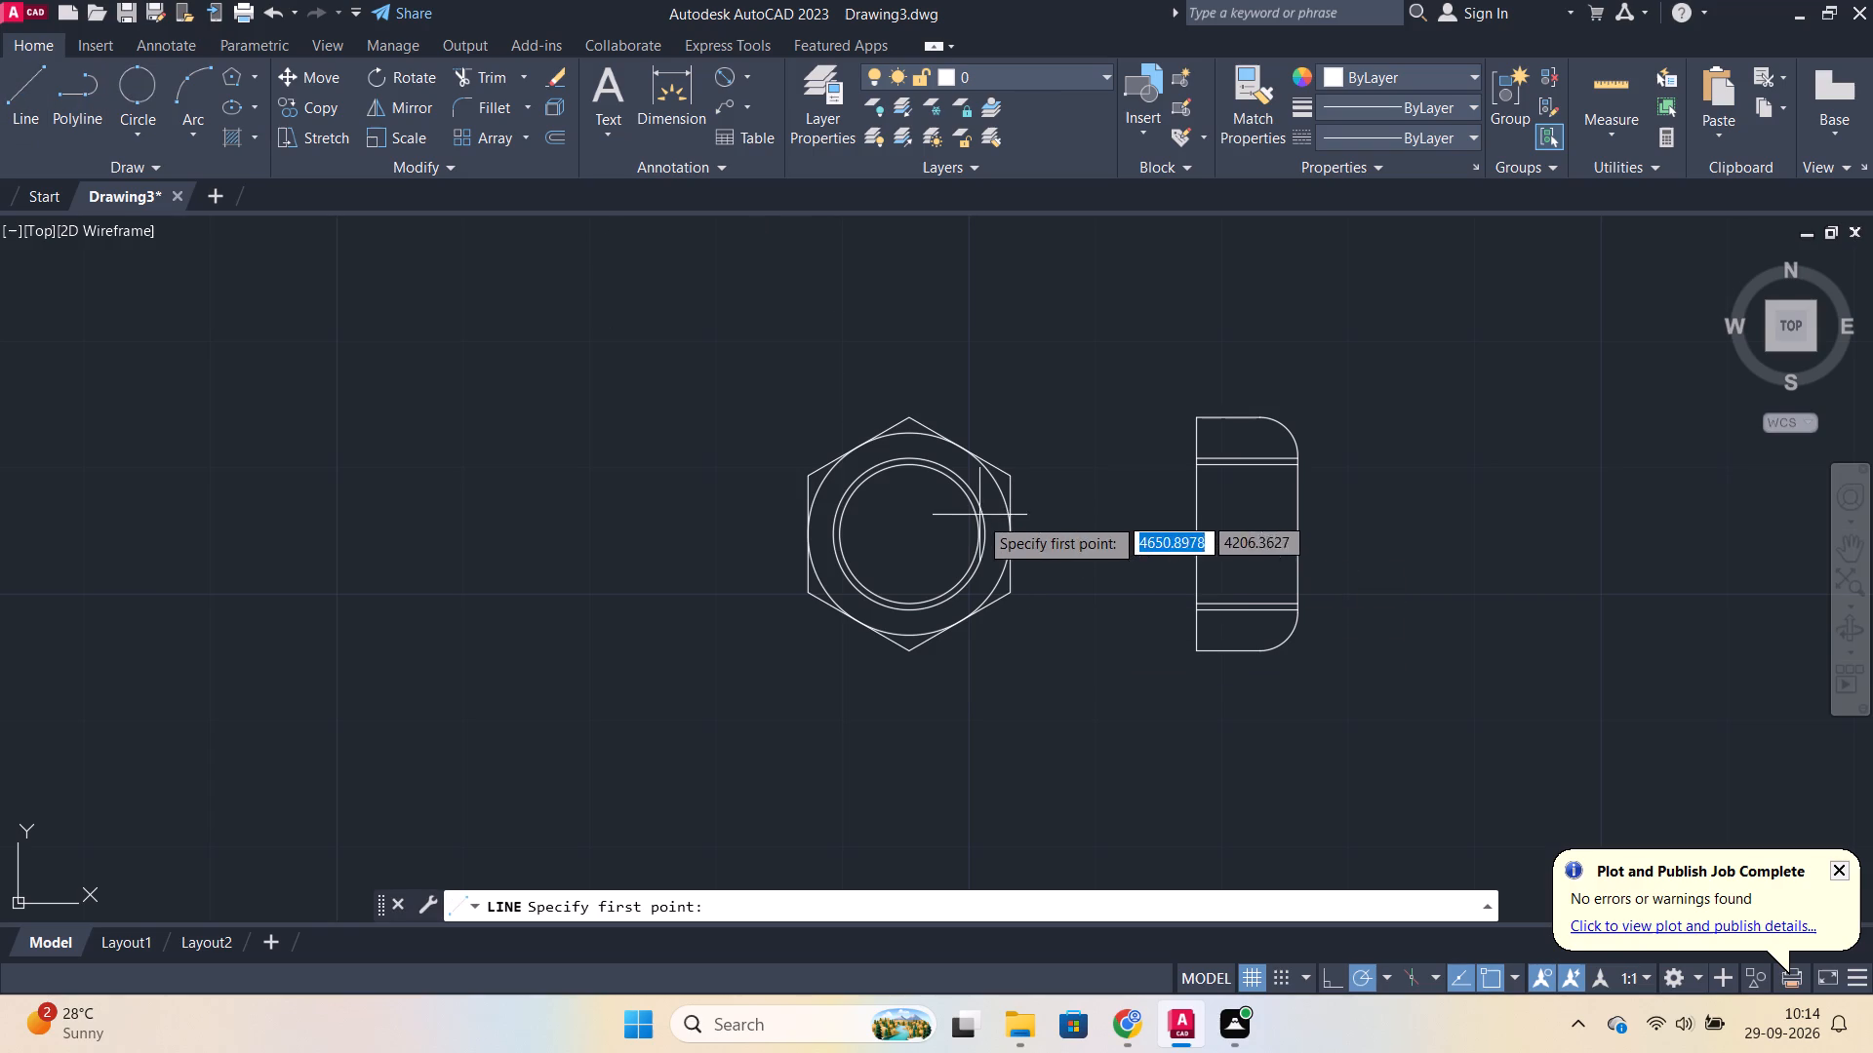
pyautogui.click(912, 390)
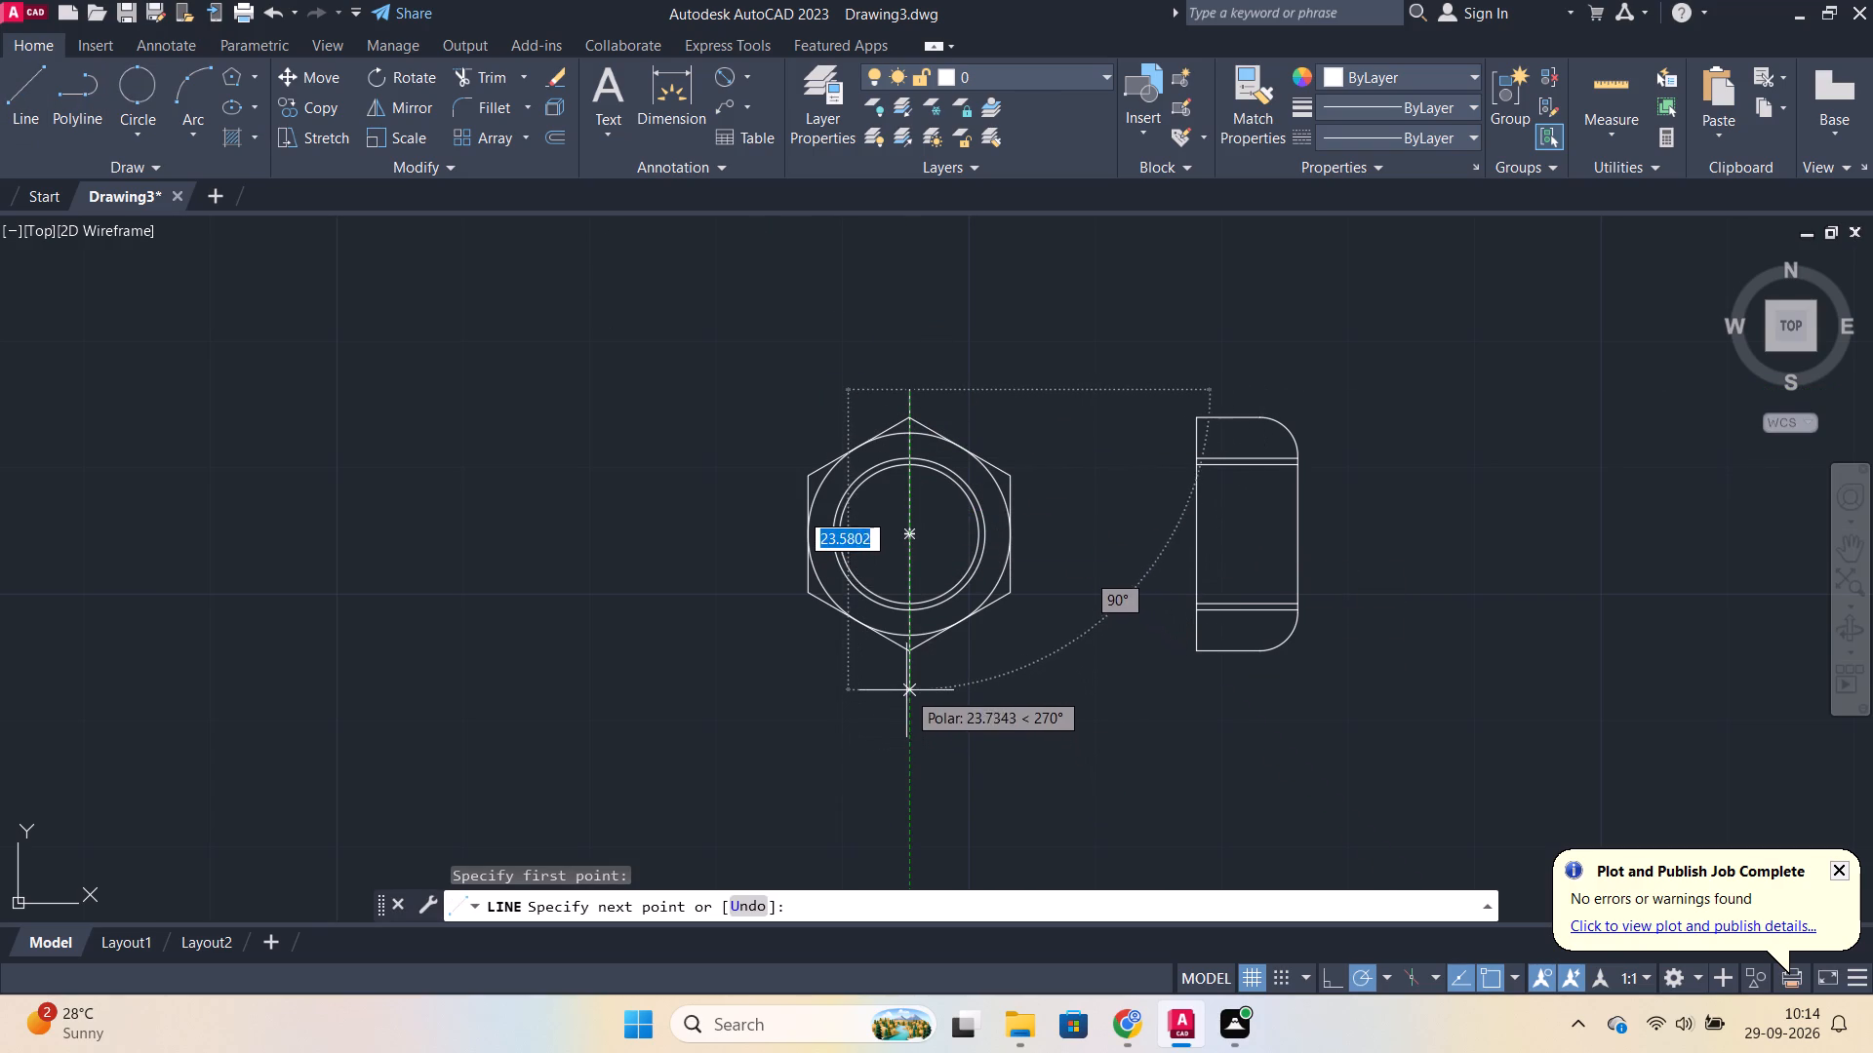
pyautogui.click(906, 681)
pyautogui.press('Escape')
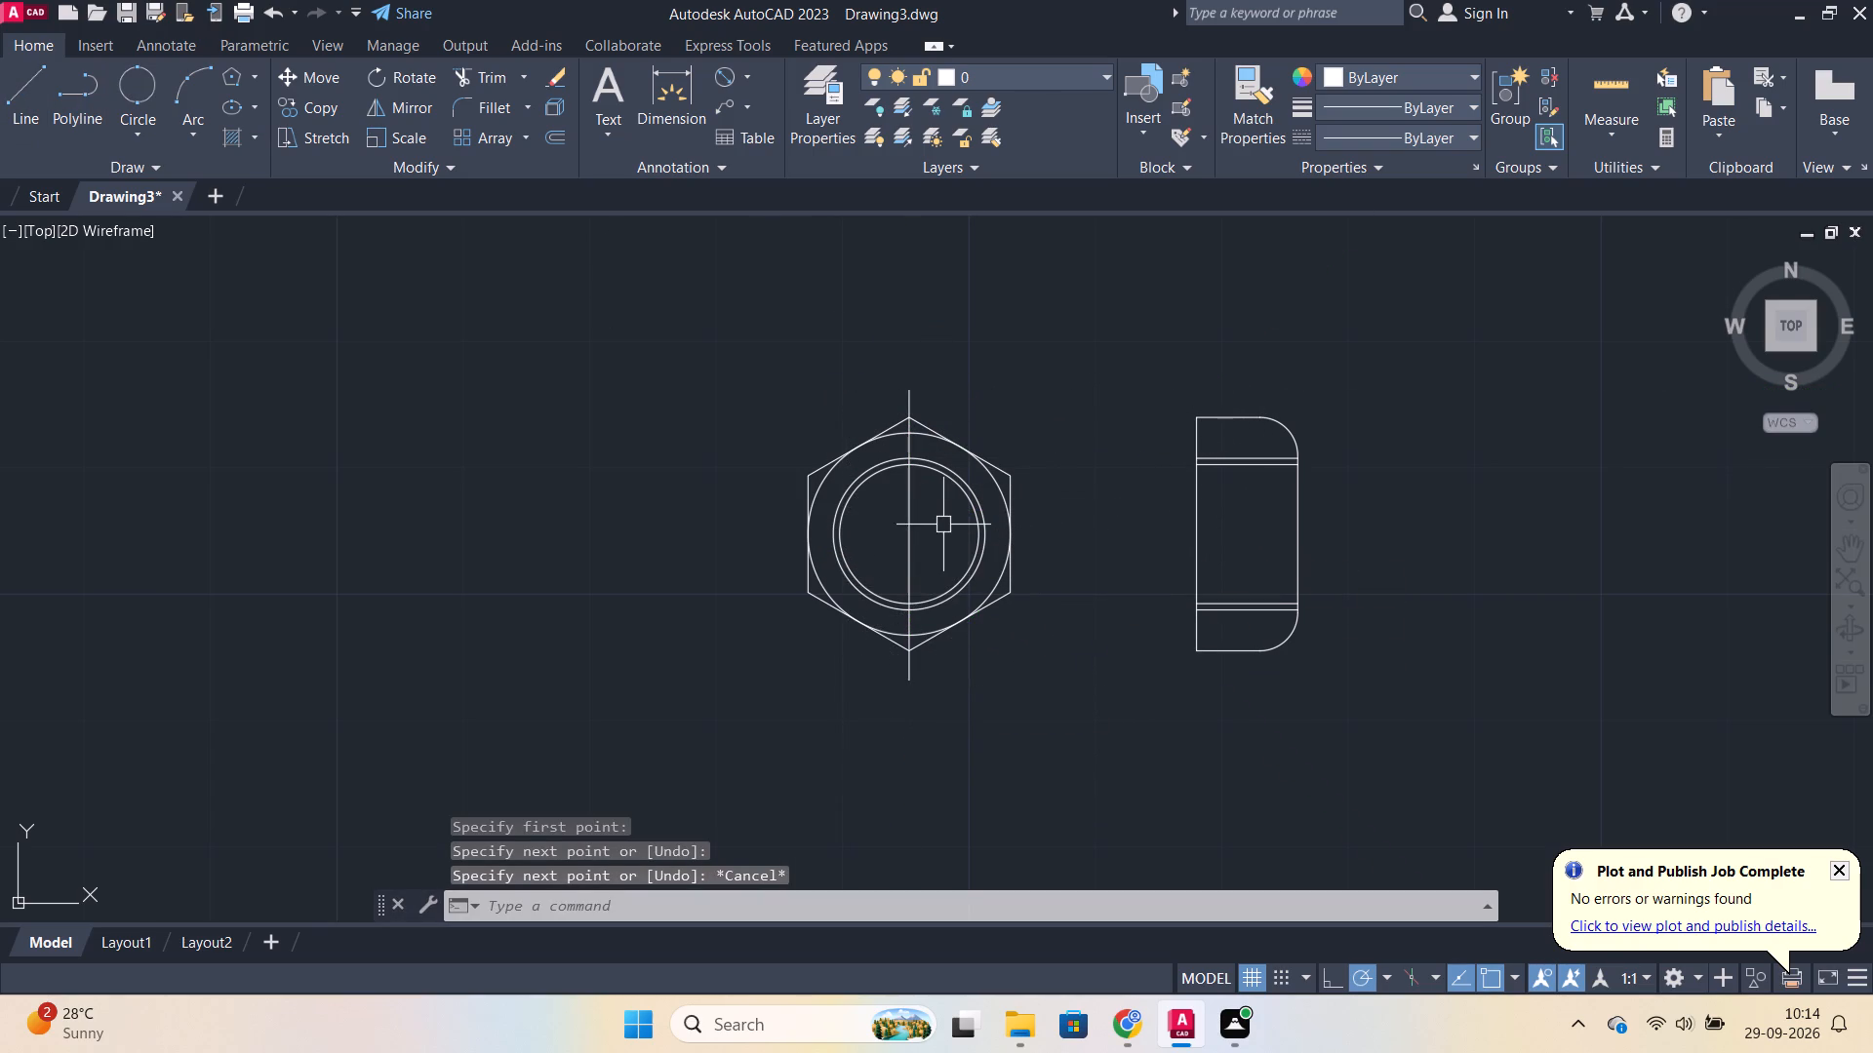
# Set the vertical line through the hexagonal front view to the ACAD_ISO02W100 linetype.
pyautogui.click(897, 516)
pyautogui.click(905, 516)
pyautogui.click(908, 510)
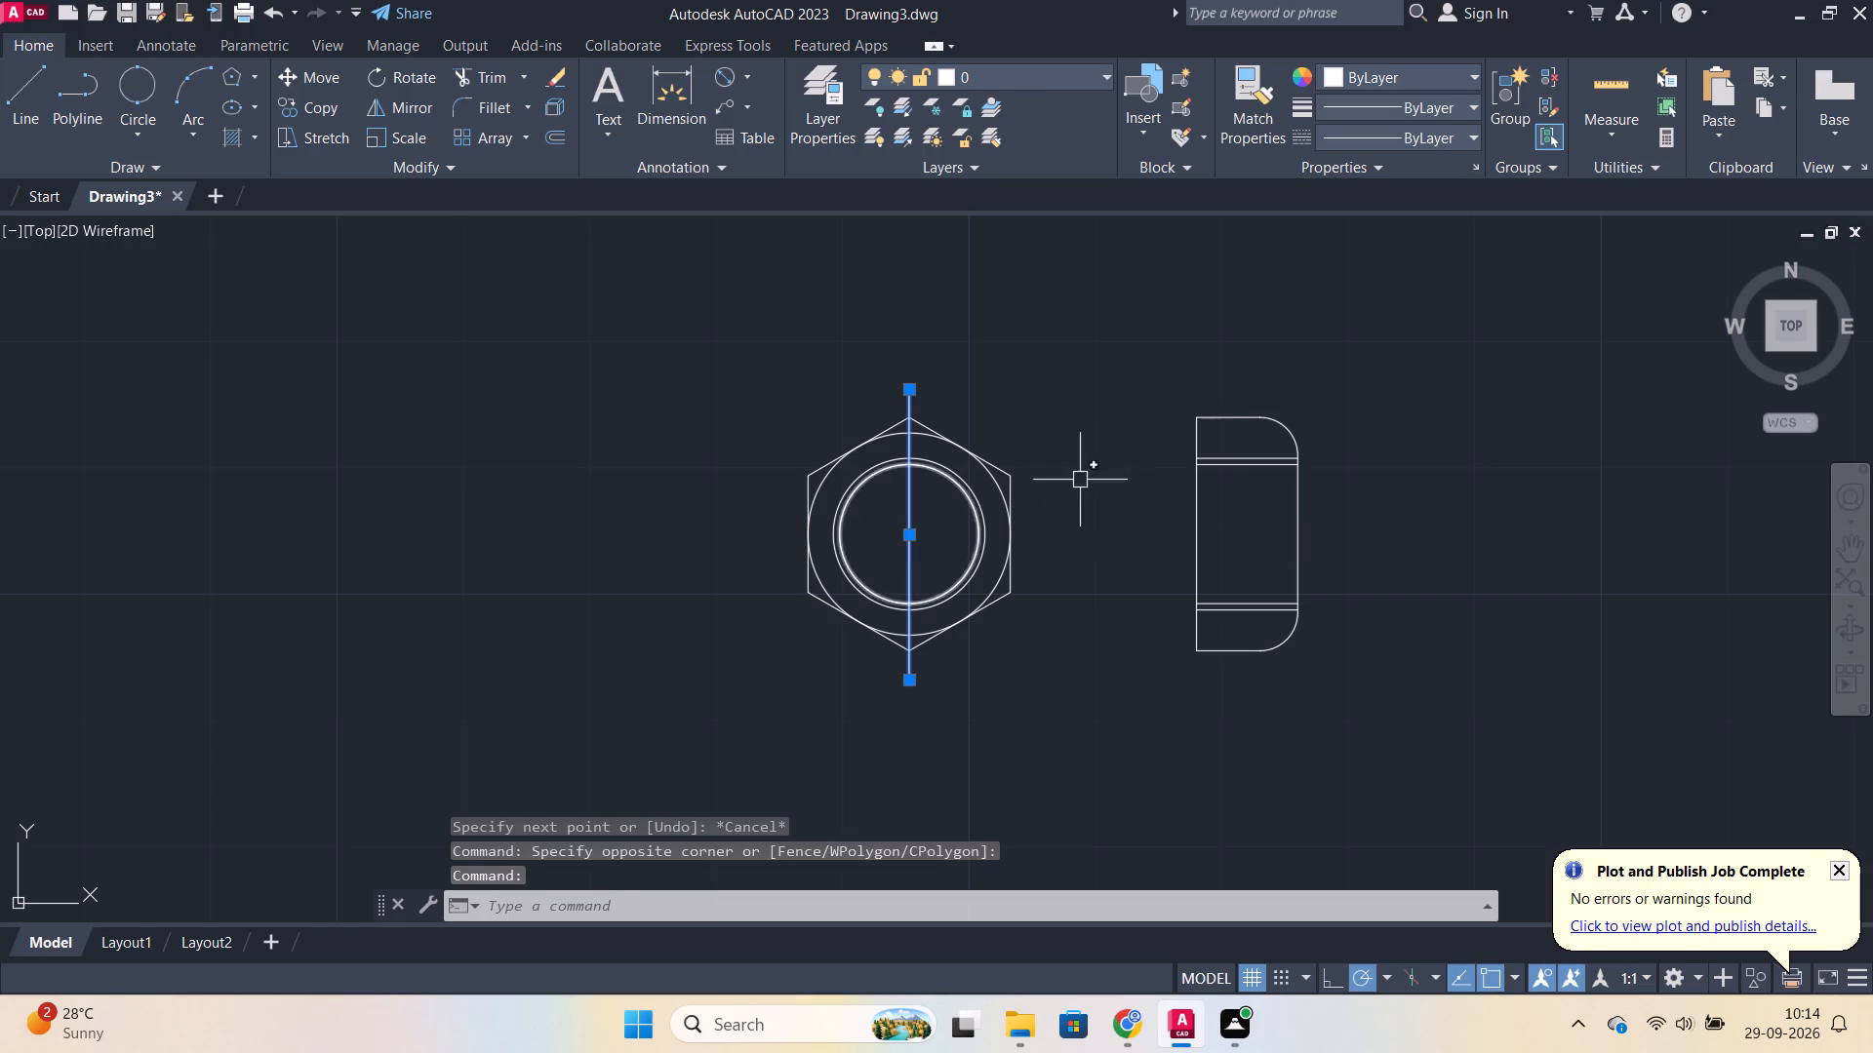
pyautogui.click(1424, 141)
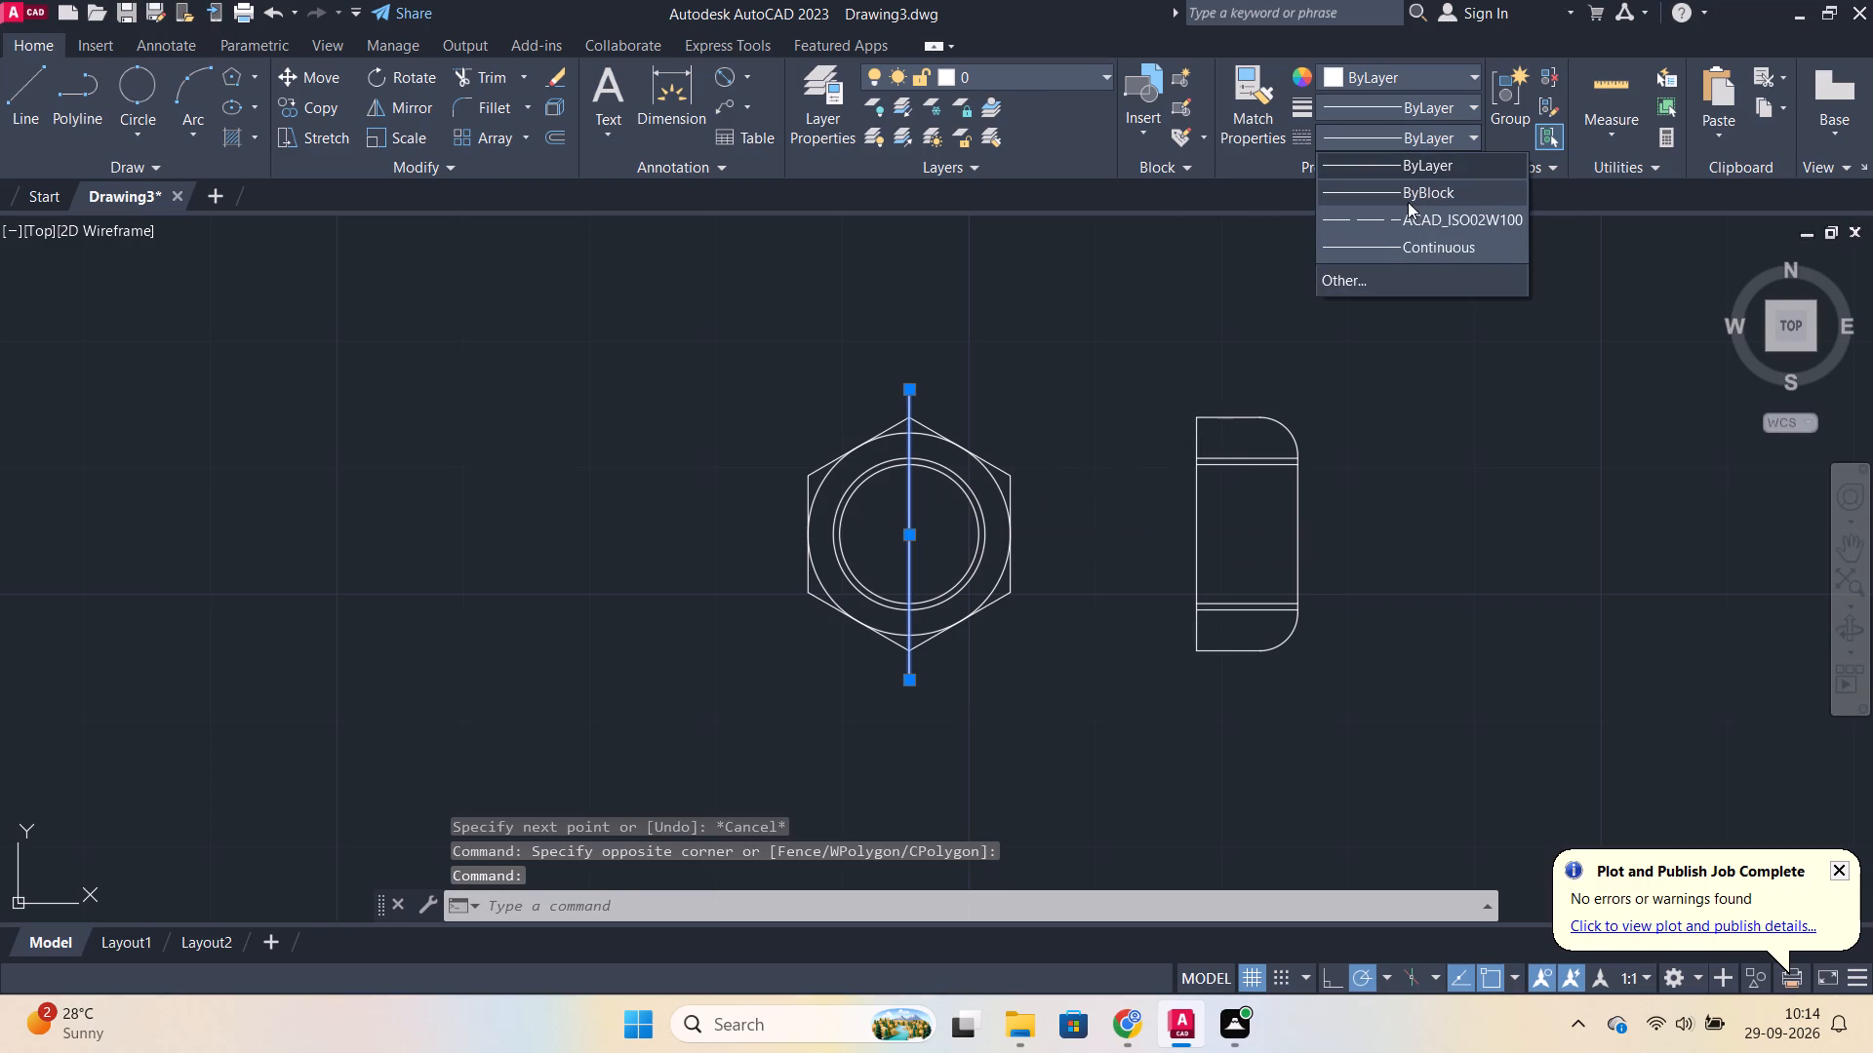
pyautogui.click(1401, 213)
pyautogui.press('Escape')
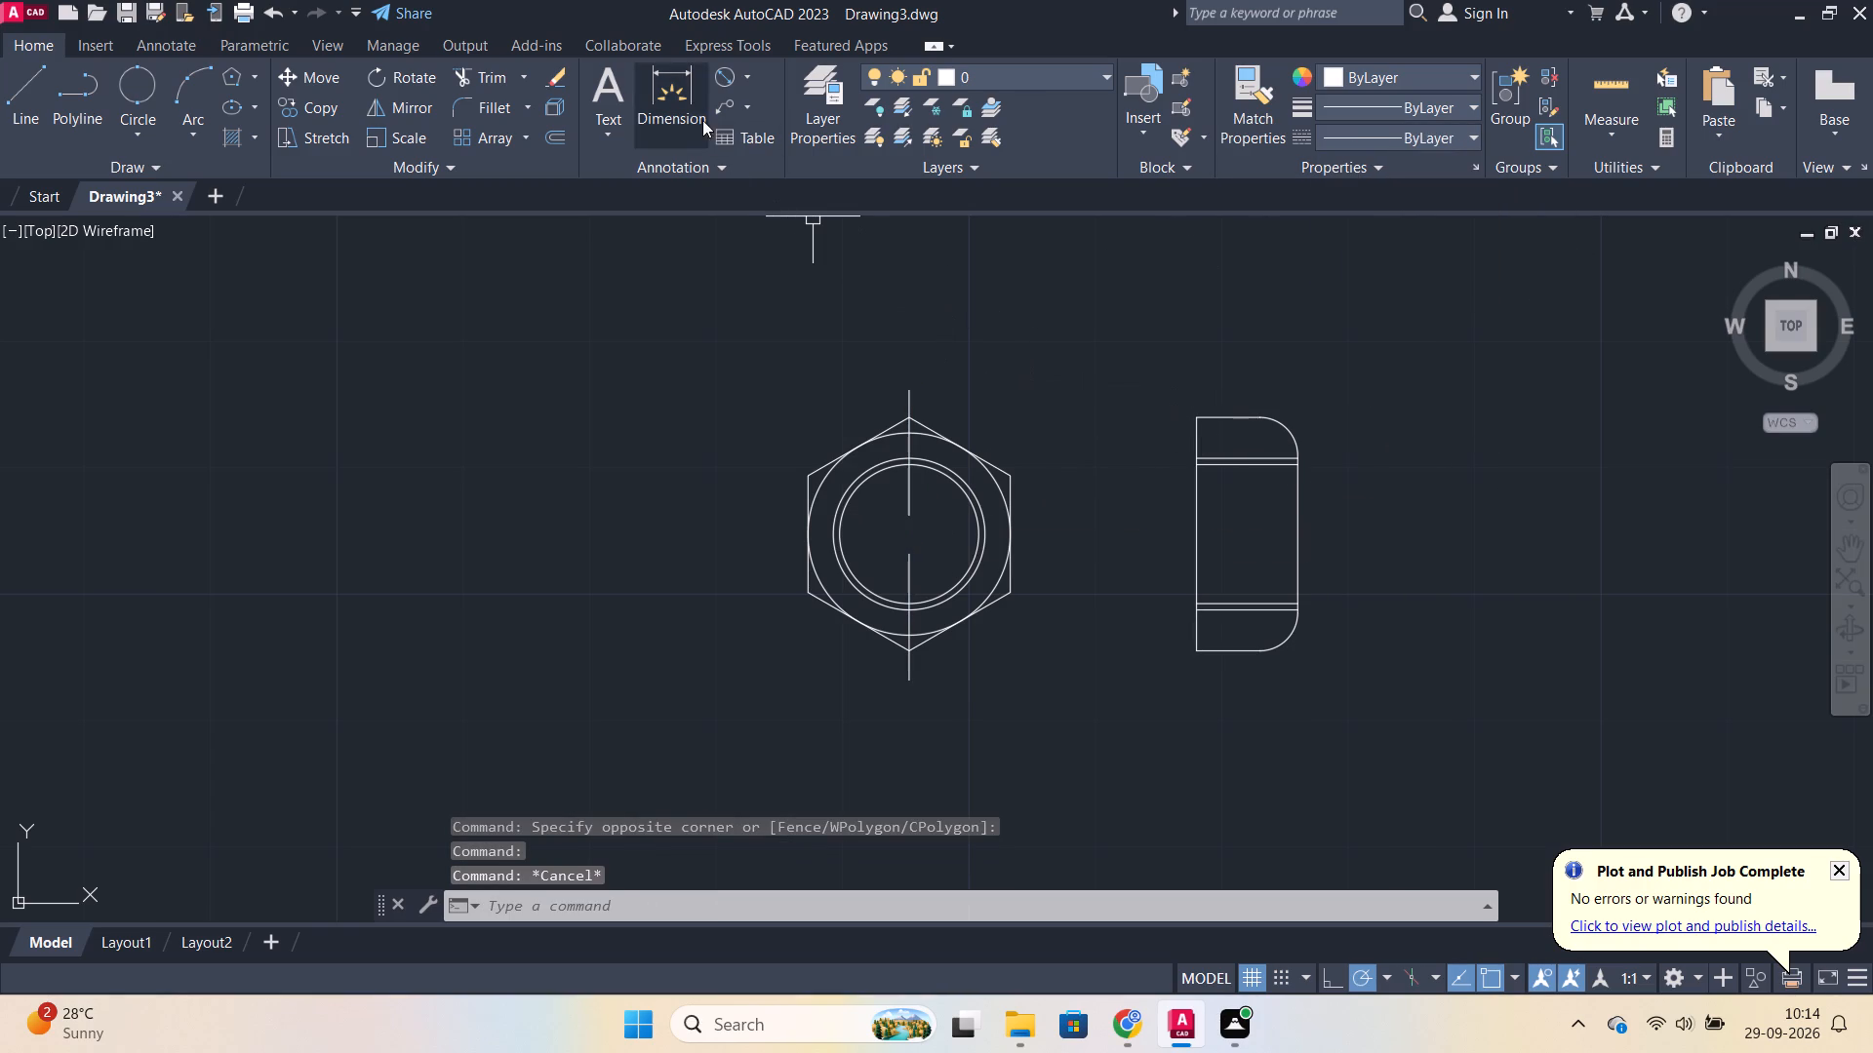
# Add a diameter dimension to the outer circle touching the hexagon's sides, with its text above and right of the nut.
pyautogui.click(731, 78)
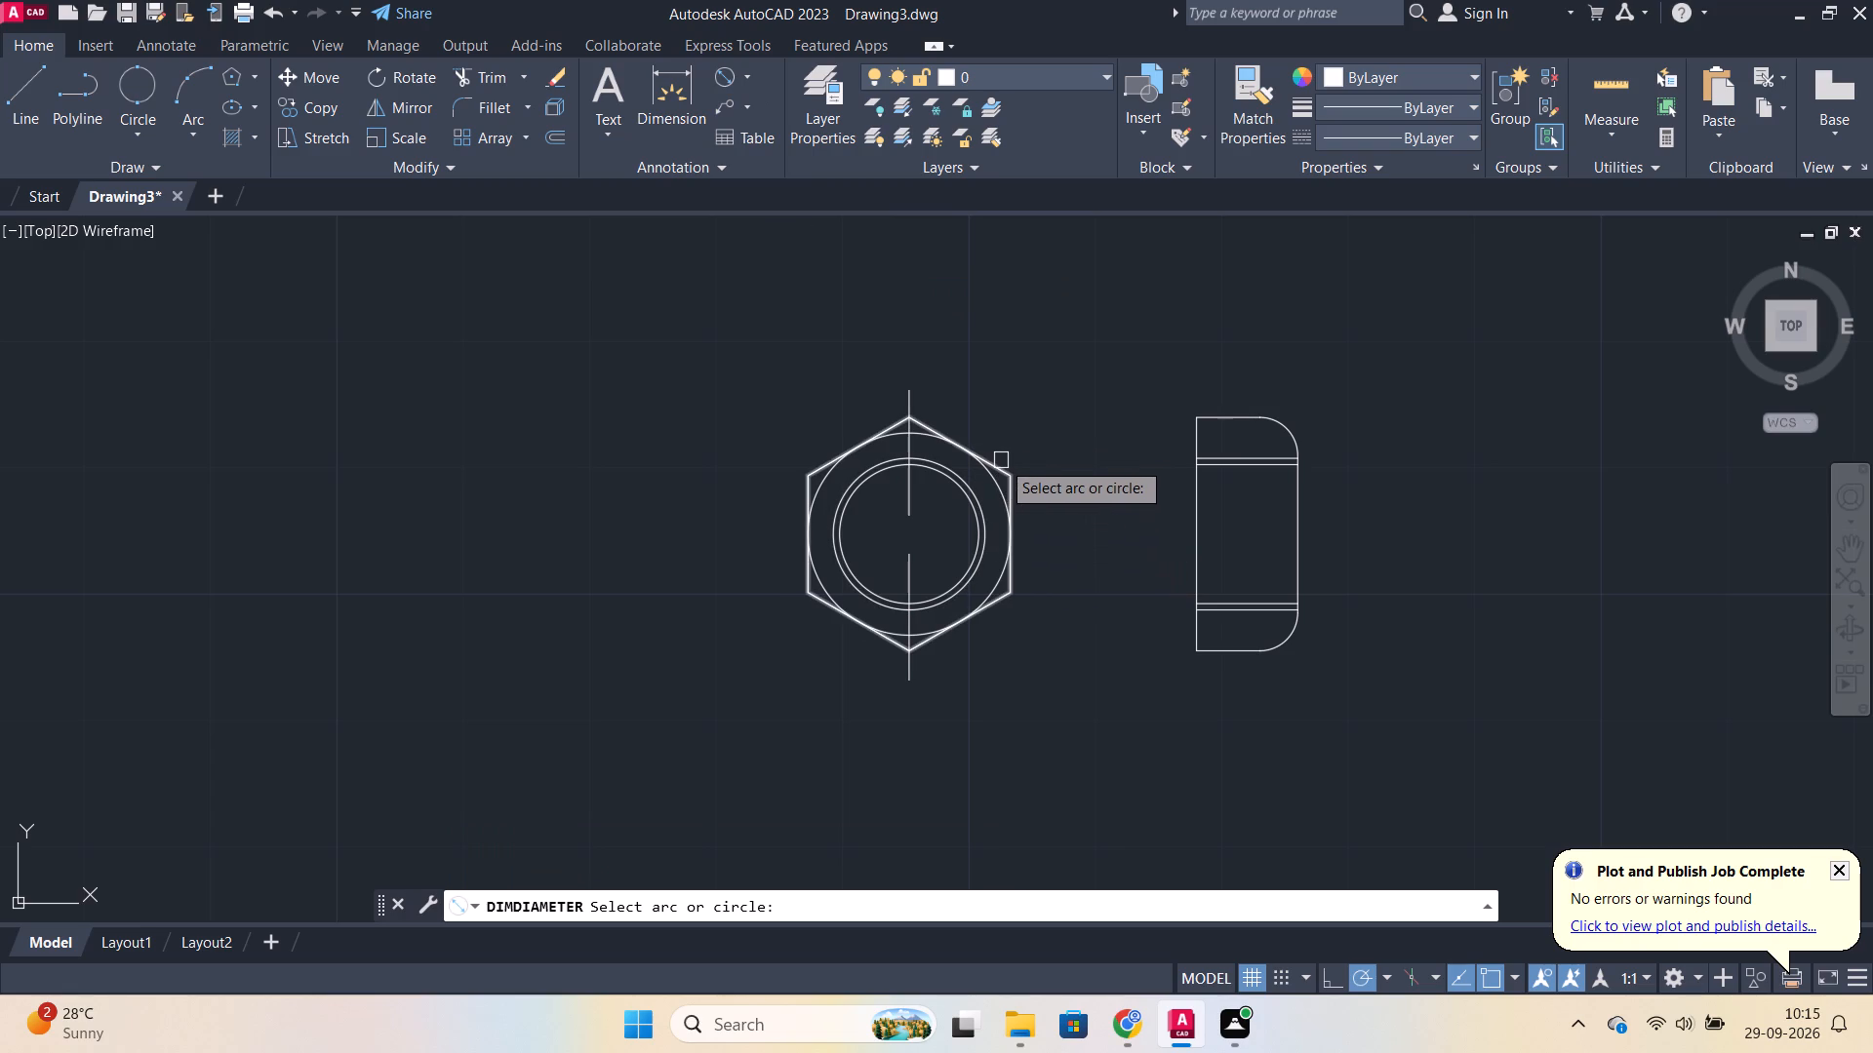
pyautogui.click(964, 450)
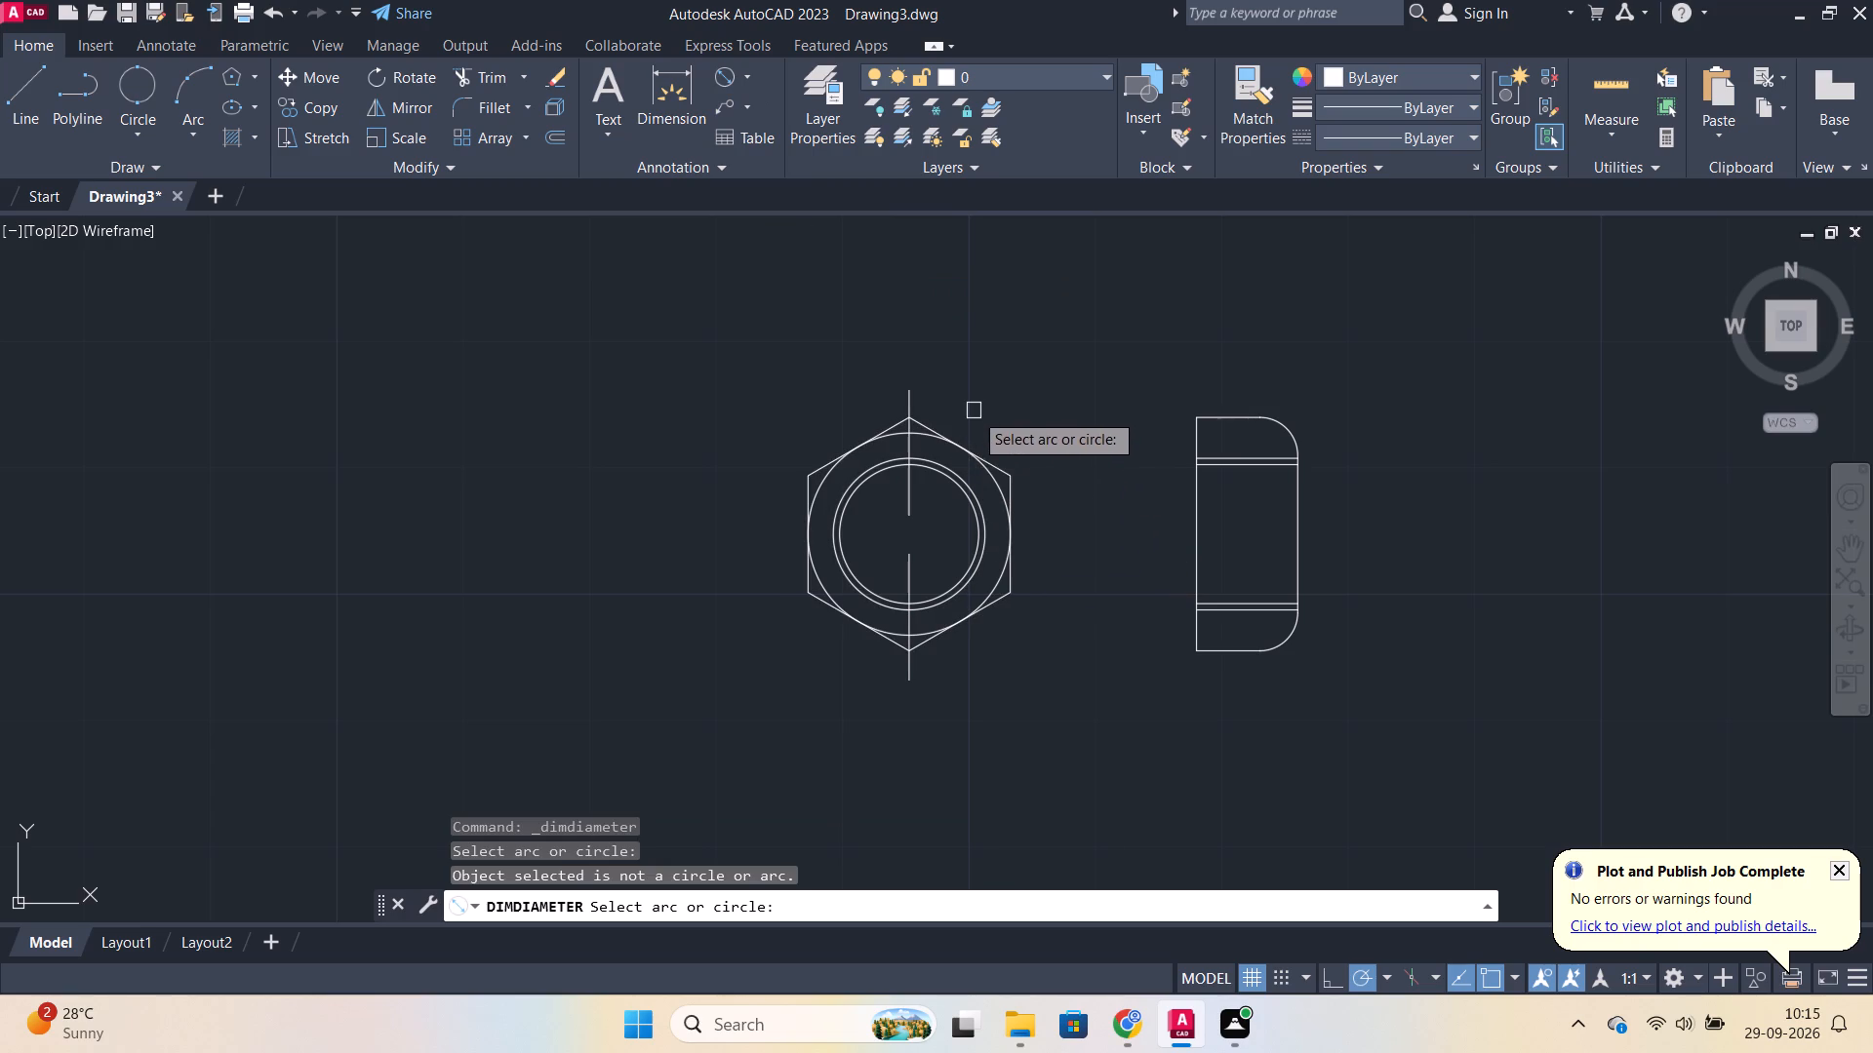
pyautogui.click(990, 483)
pyautogui.scroll(-1, 994, 401)
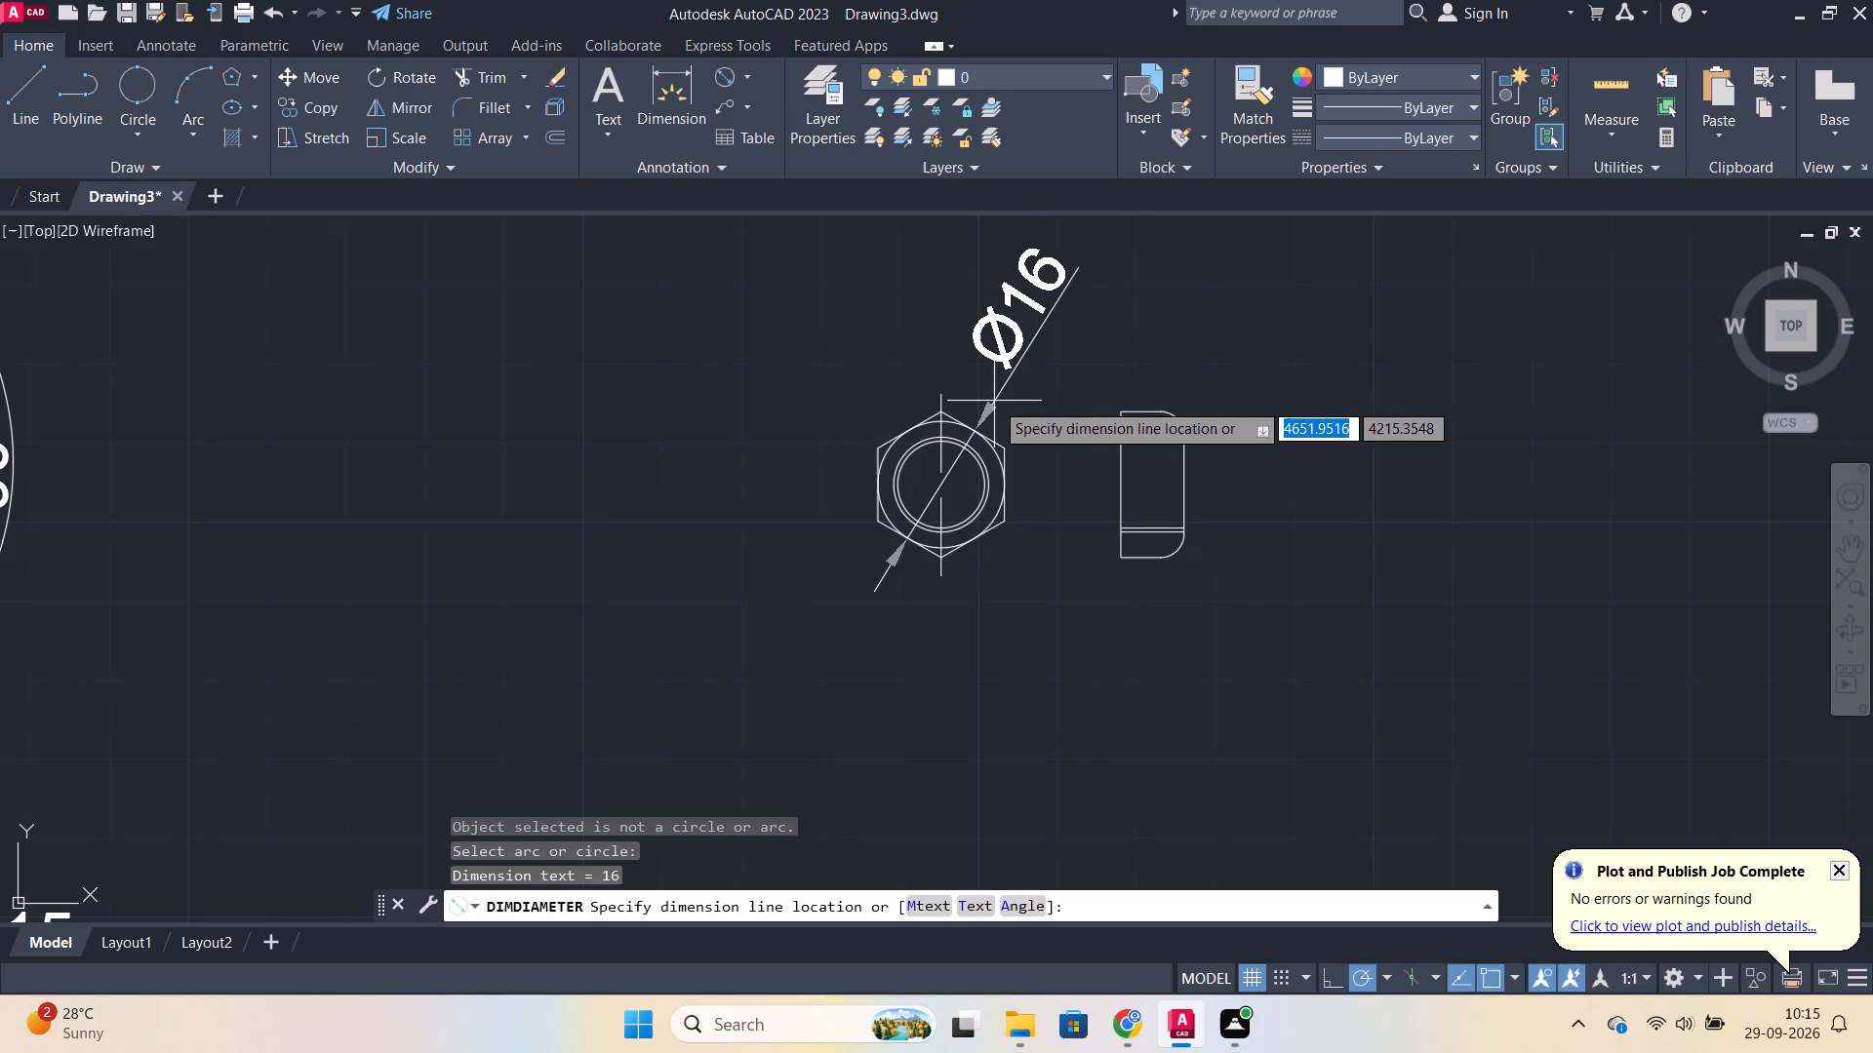
pyautogui.click(994, 401)
# Copy the left-hand section arrow and its letter A from the valve body's flange view to the clipboard.
pyautogui.scroll(-3, 1024, 402)
pyautogui.scroll(1, 1106, 460)
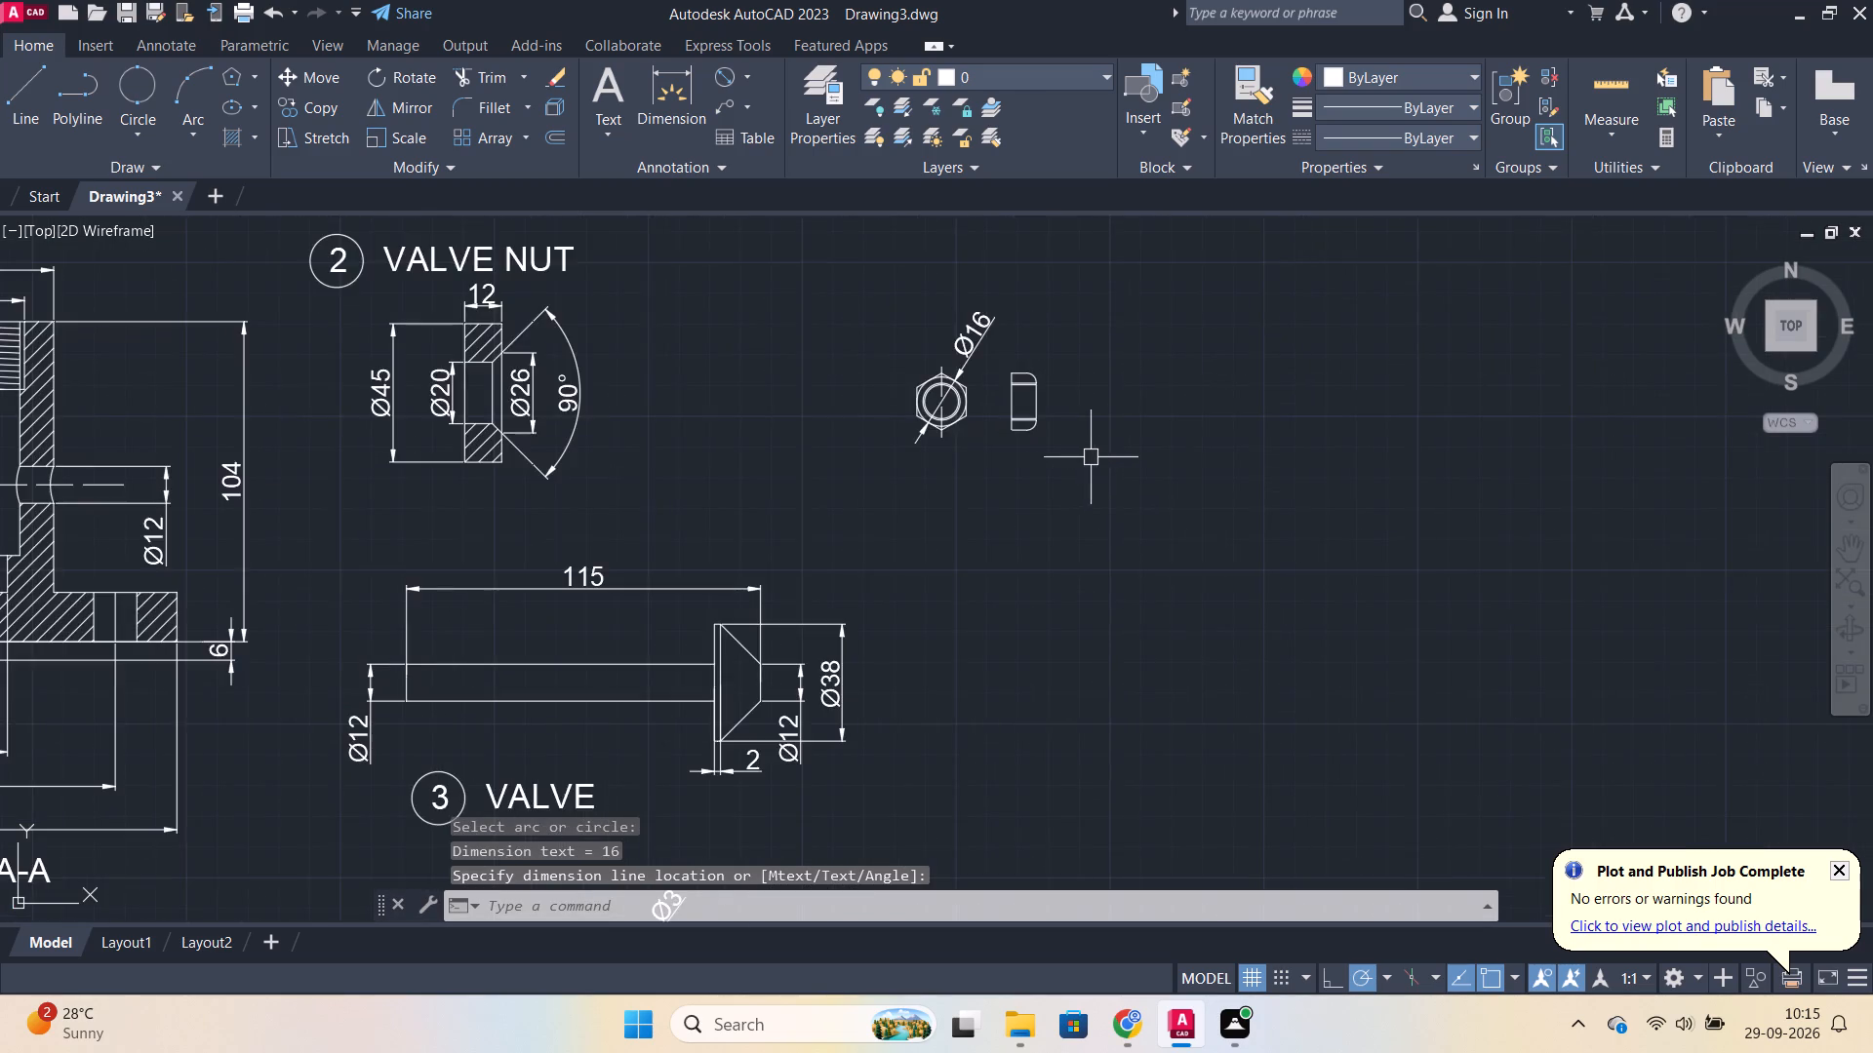
pyautogui.moveTo(1132, 543); pyautogui.dragTo(1226, 654, button='middle')
pyautogui.scroll(2, 1133, 570)
pyautogui.scroll(1, 978, 512)
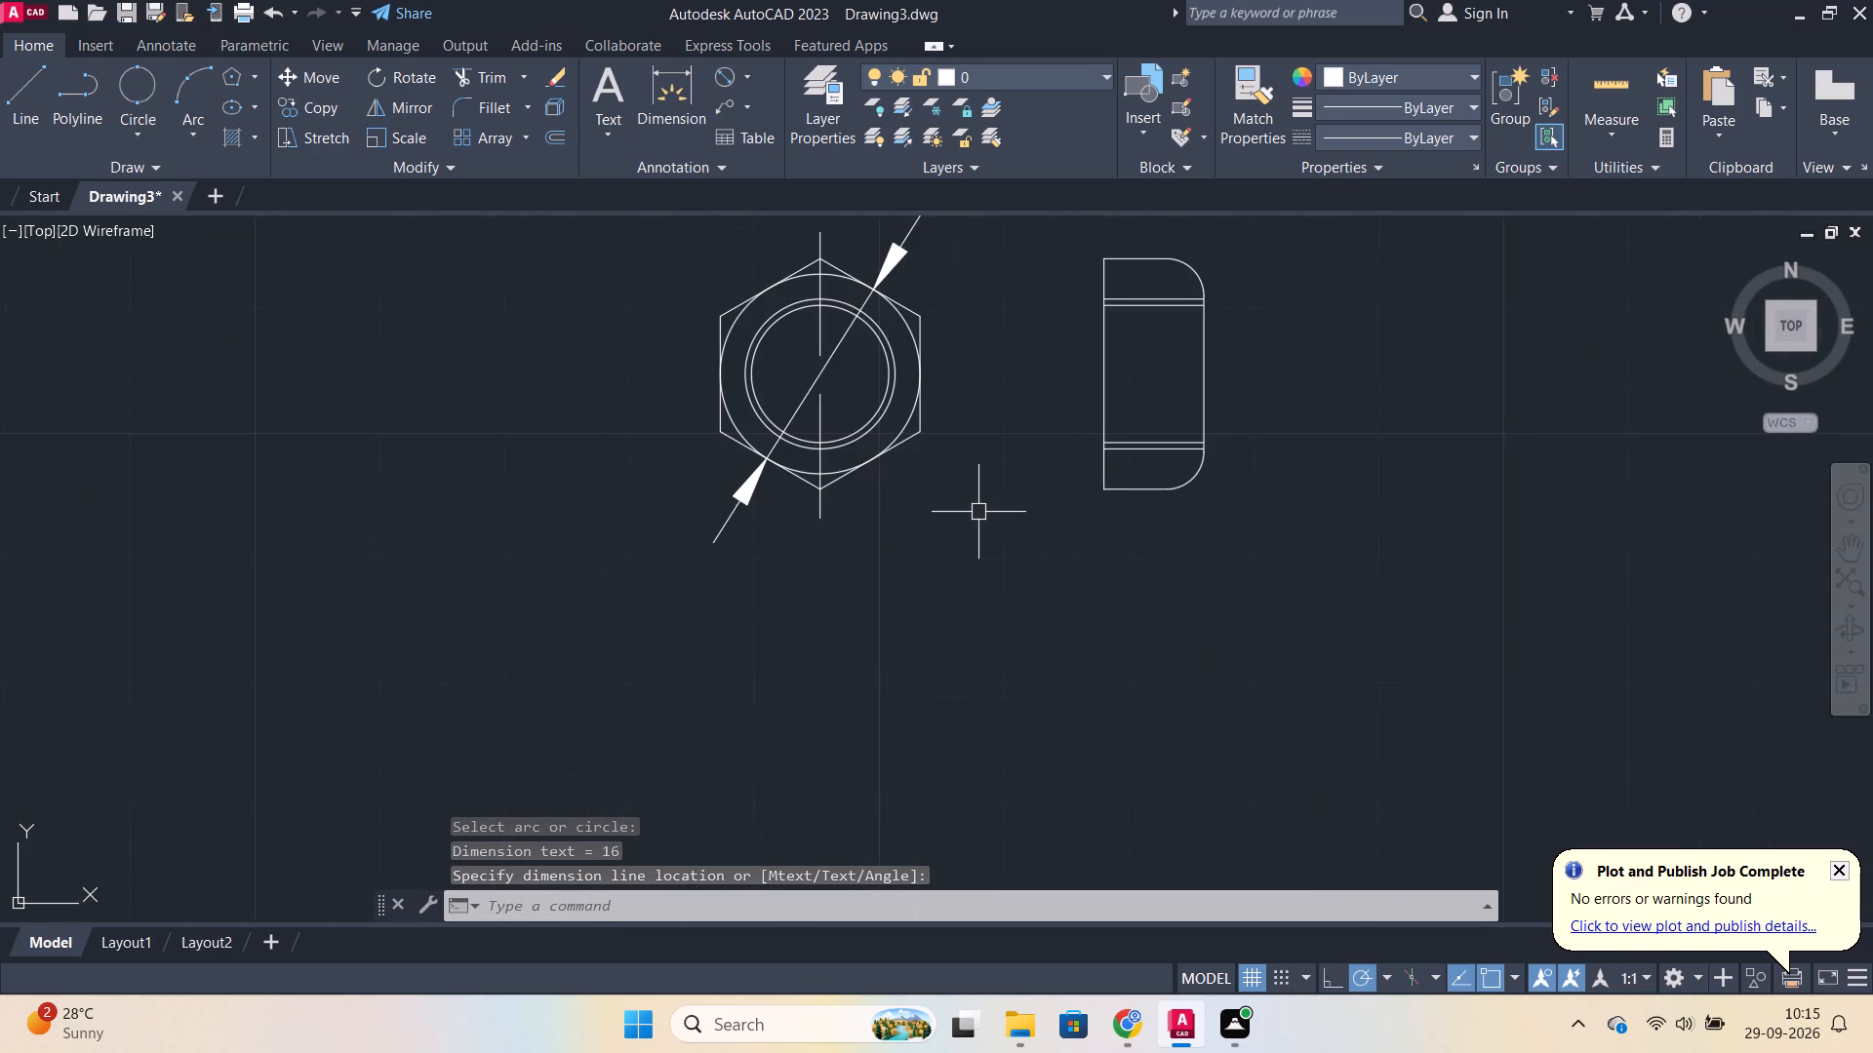
pyautogui.moveTo(985, 592); pyautogui.dragTo(979, 644, button='middle')
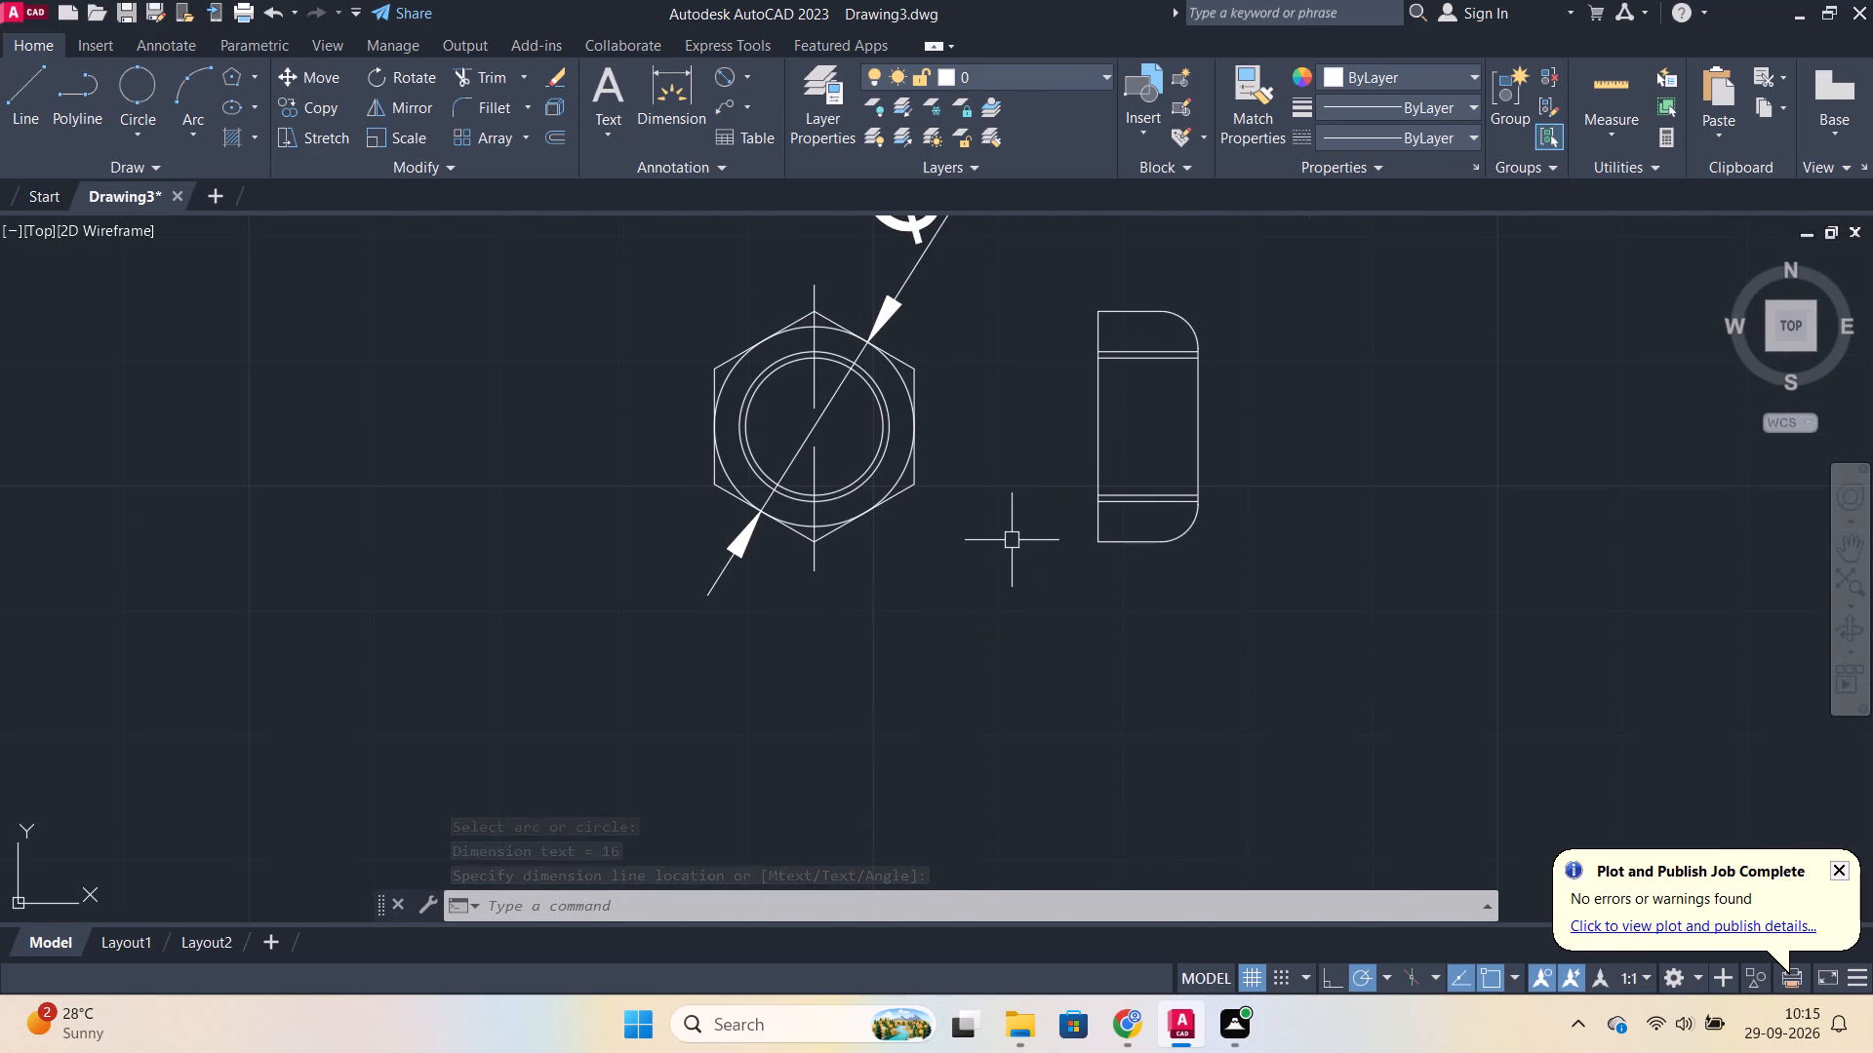
pyautogui.scroll(-3, 1015, 603)
pyautogui.moveTo(937, 777); pyautogui.dragTo(1485, 548, button='middle')
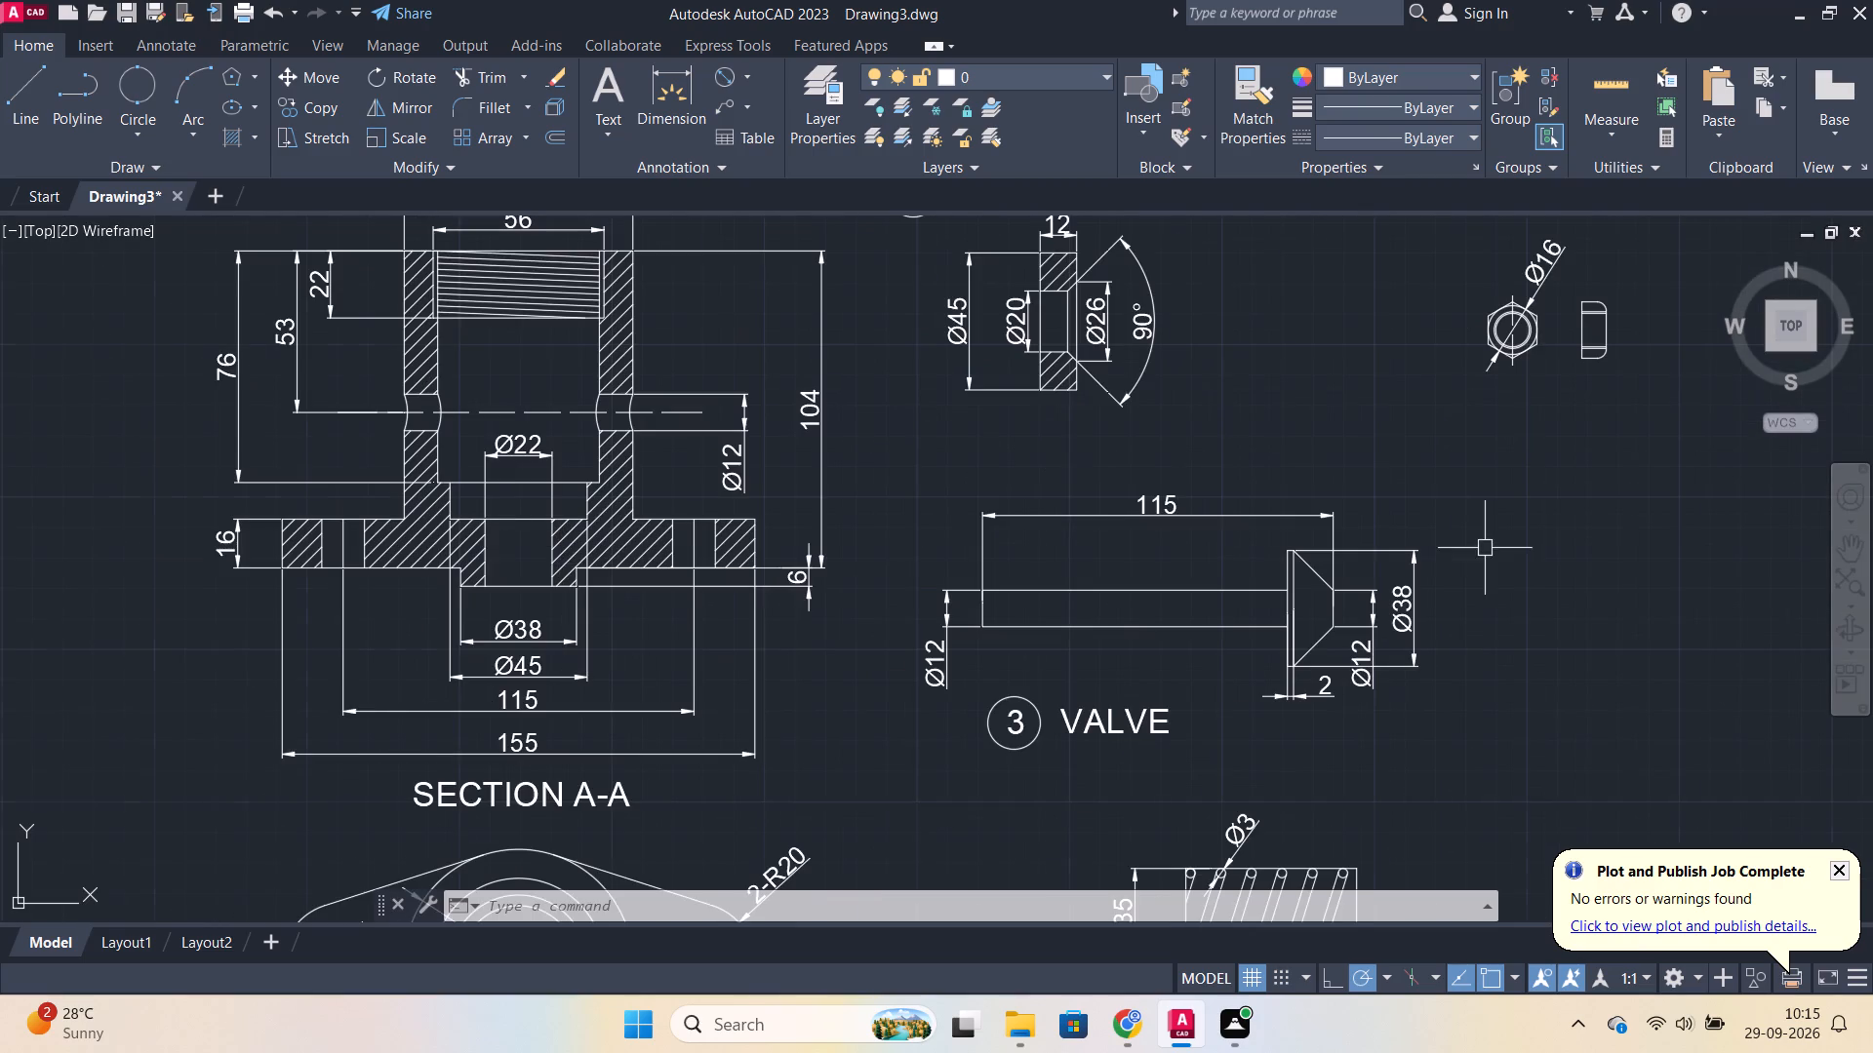
pyautogui.scroll(-2, 956, 679)
pyautogui.scroll(1, 952, 761)
pyautogui.moveTo(958, 744); pyautogui.dragTo(1069, 555, button='middle')
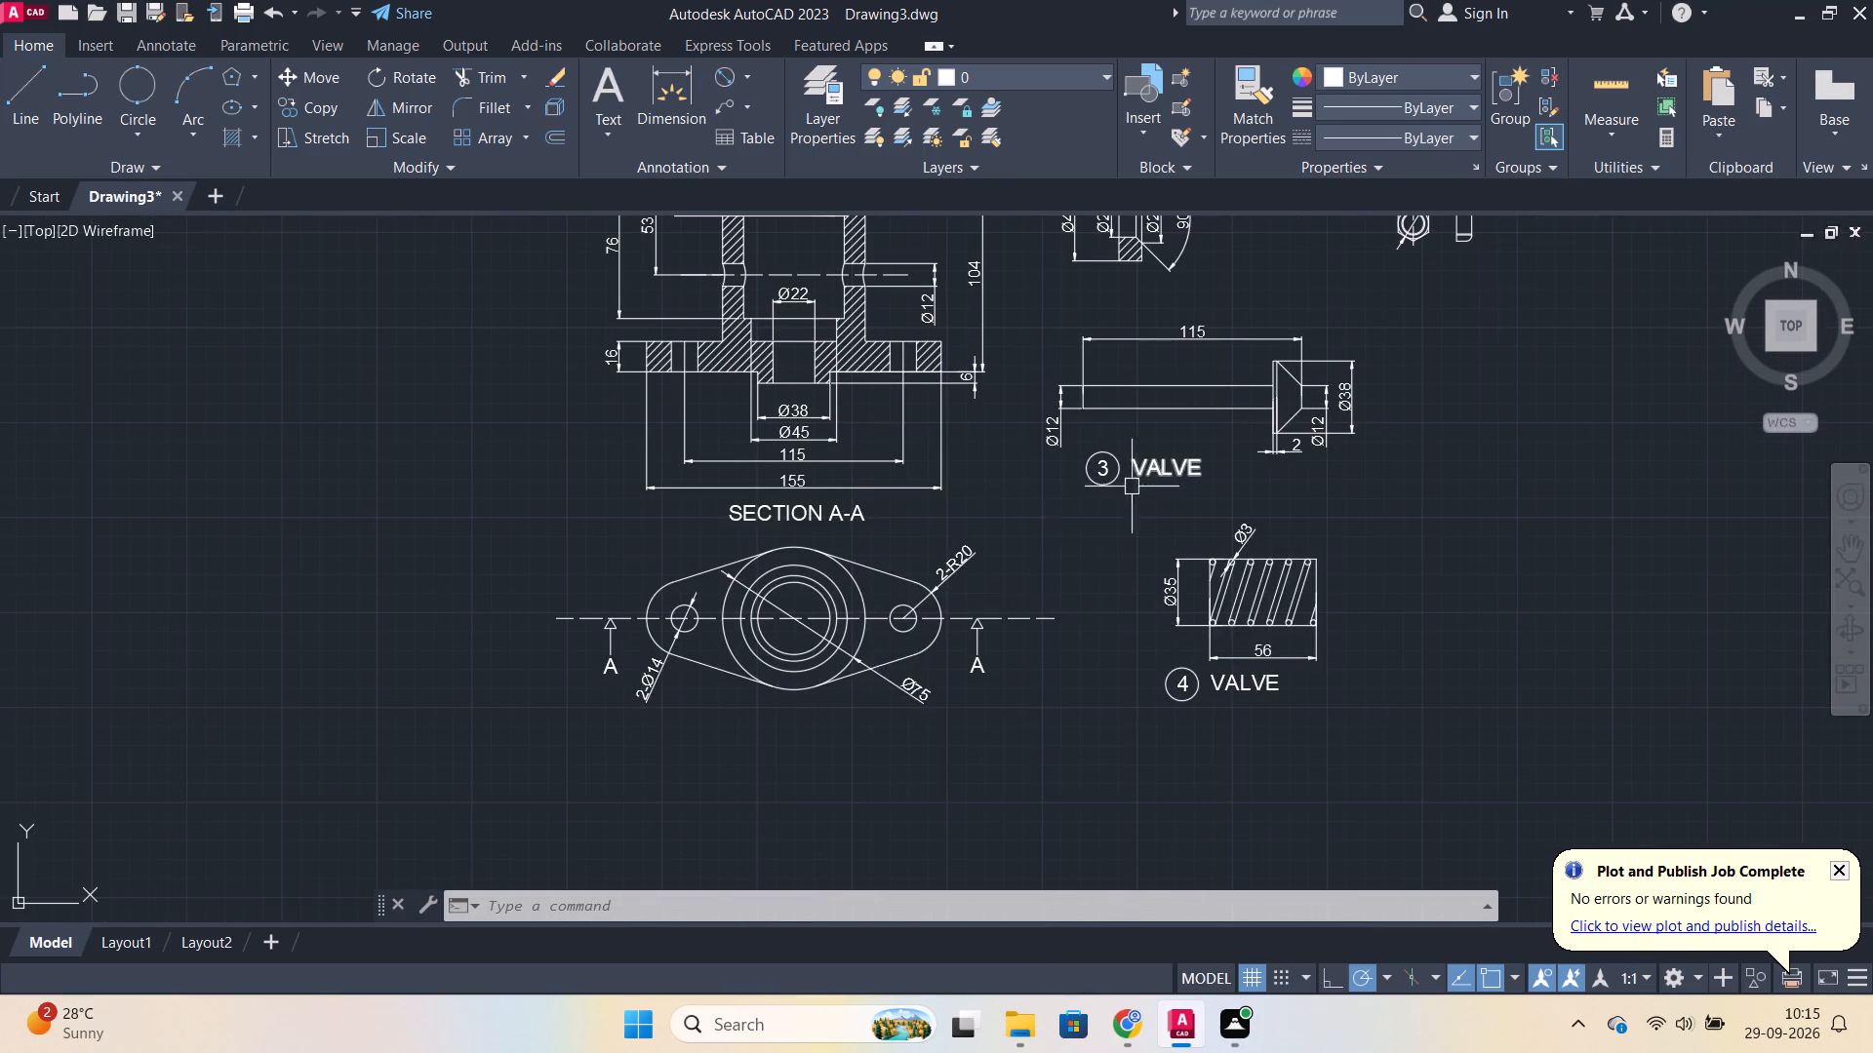
pyautogui.scroll(1, 643, 699)
pyautogui.click(576, 667)
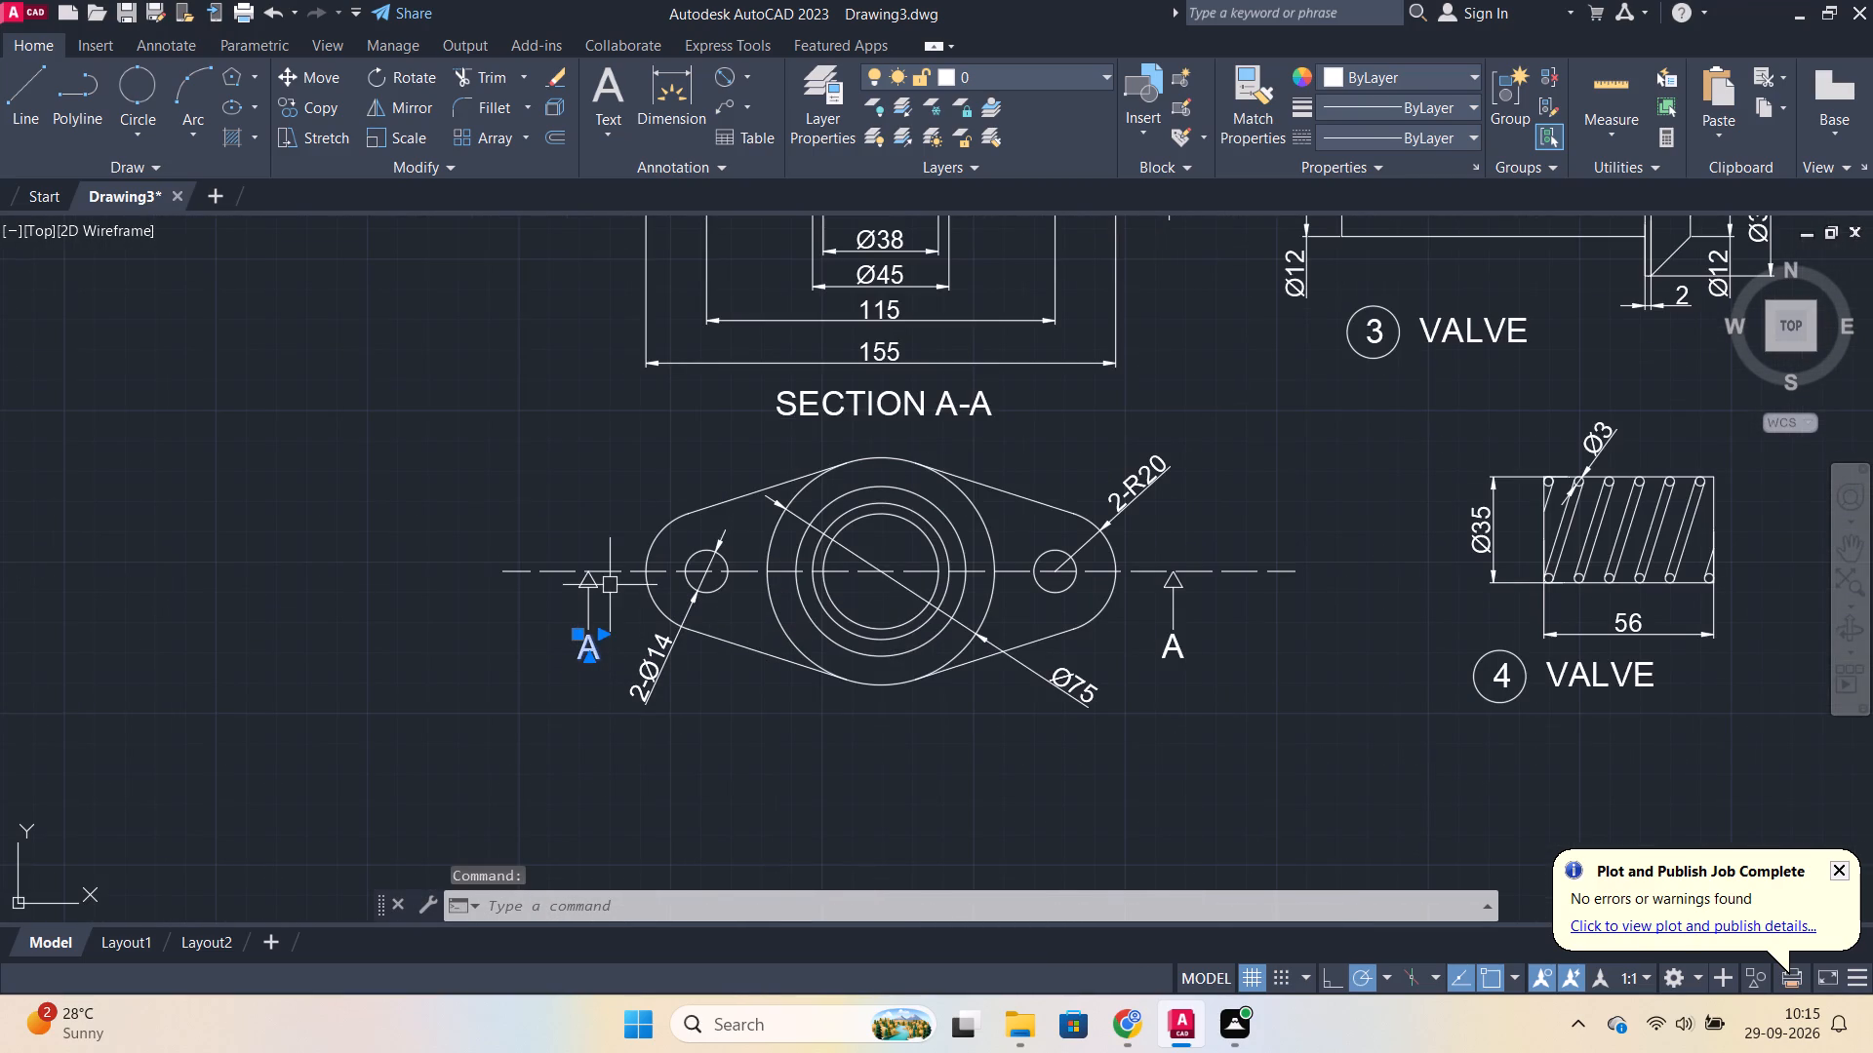
pyautogui.scroll(1, 593, 616)
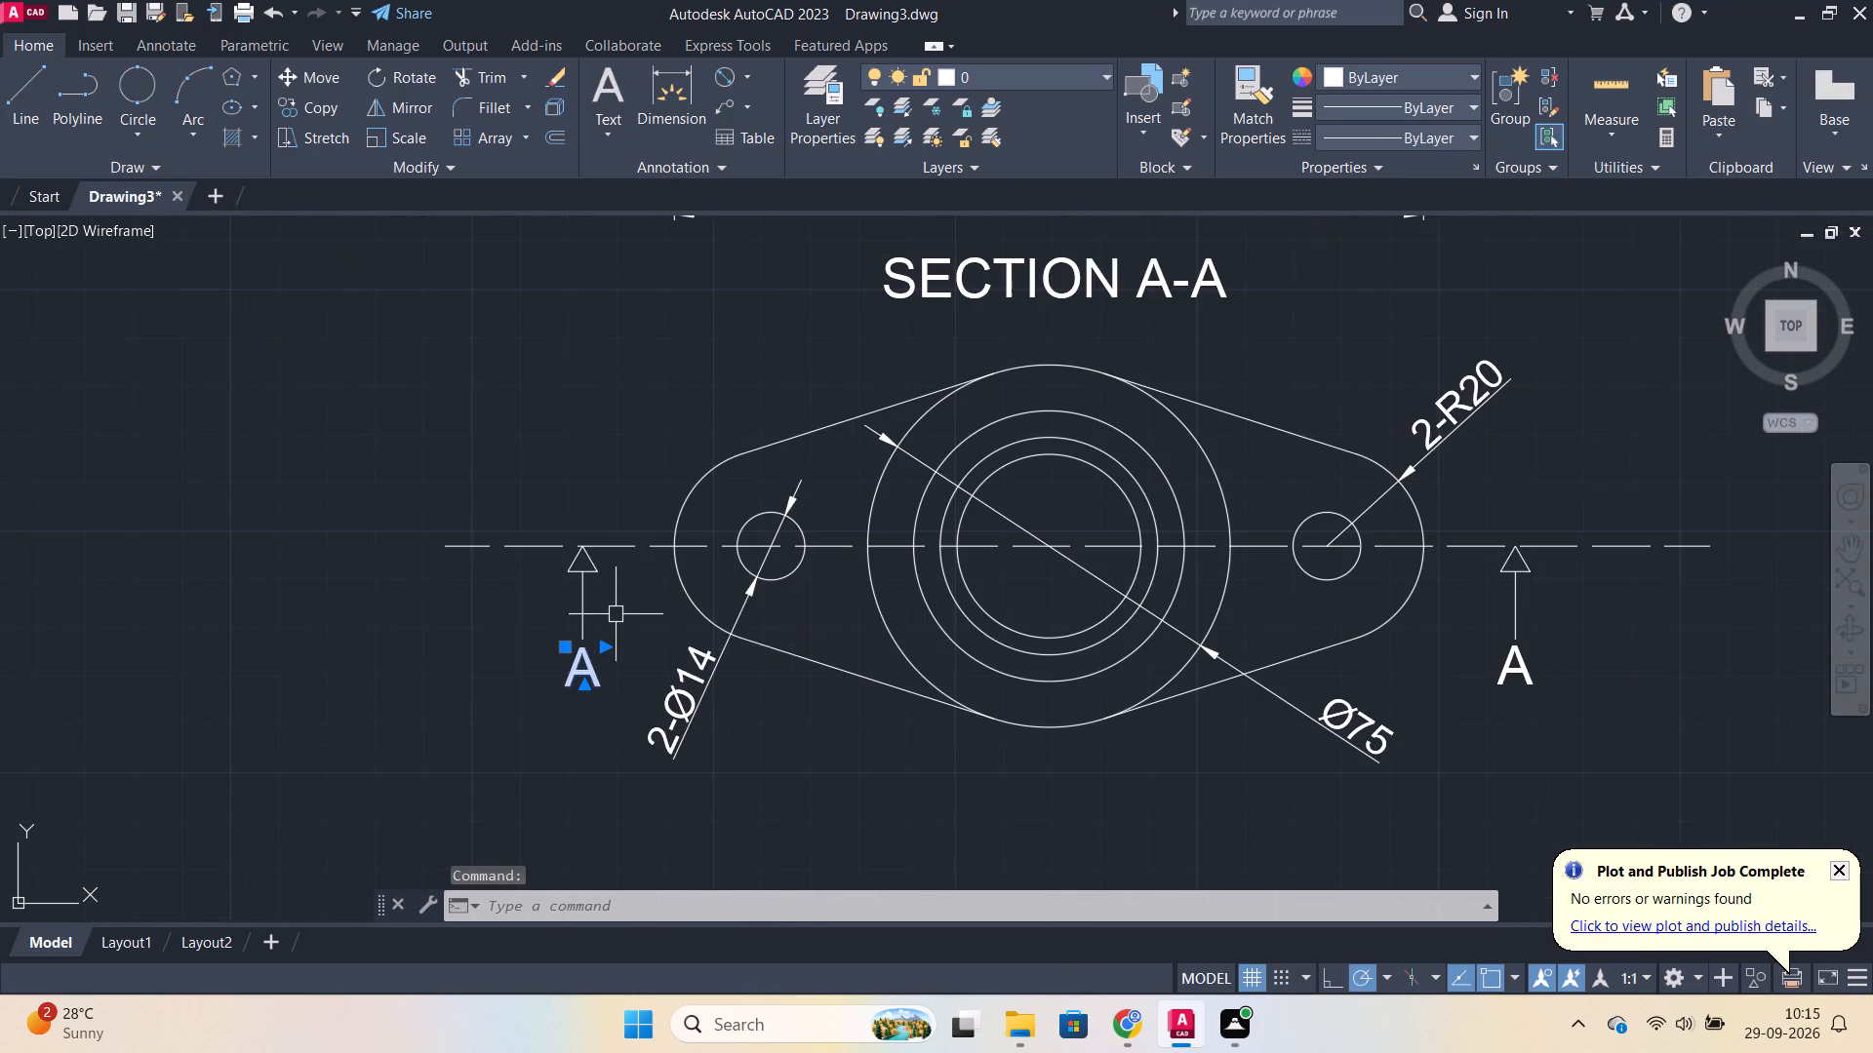
pyautogui.click(616, 614)
pyautogui.click(560, 564)
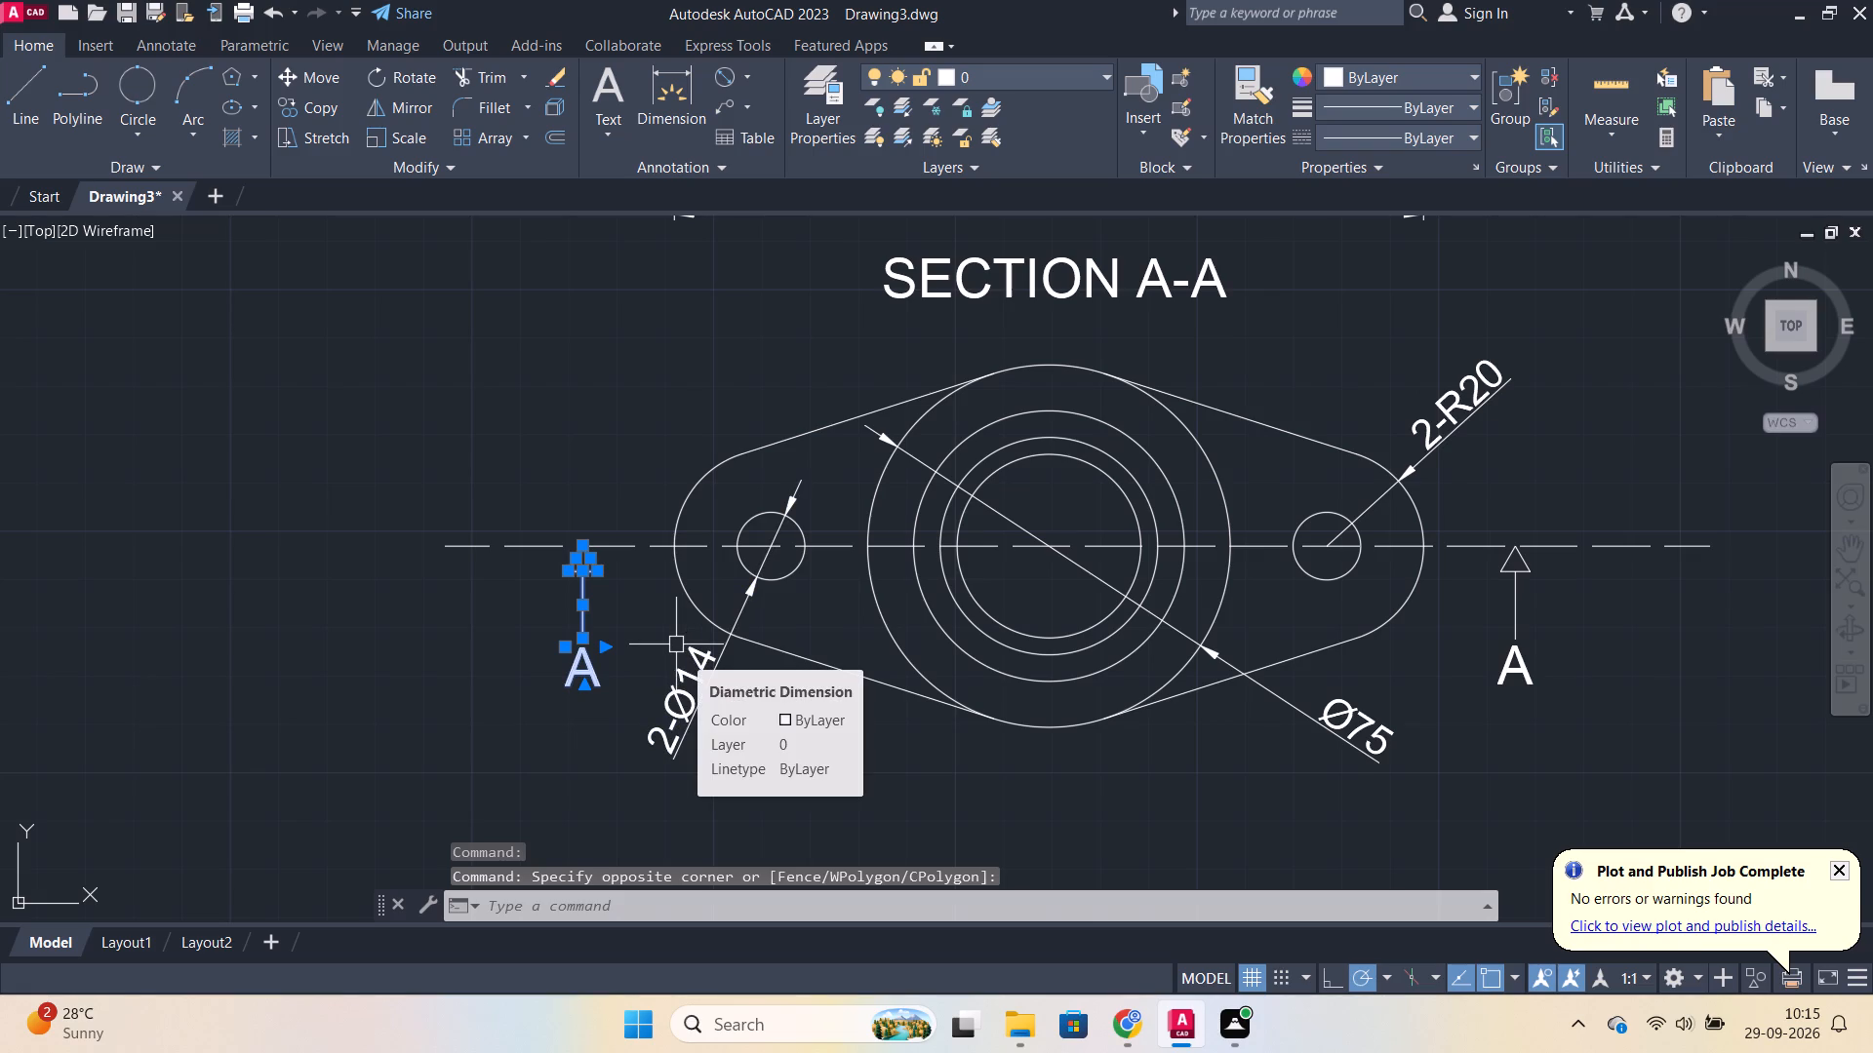
pyautogui.hotkey('ctrl', 'c')
# Paste the section arrow with letter A in the empty space to the left of the nut's hexagonal view.
pyautogui.scroll(-1, 739, 613)
pyautogui.moveTo(1304, 461); pyautogui.dragTo(606, 1010, button='middle')
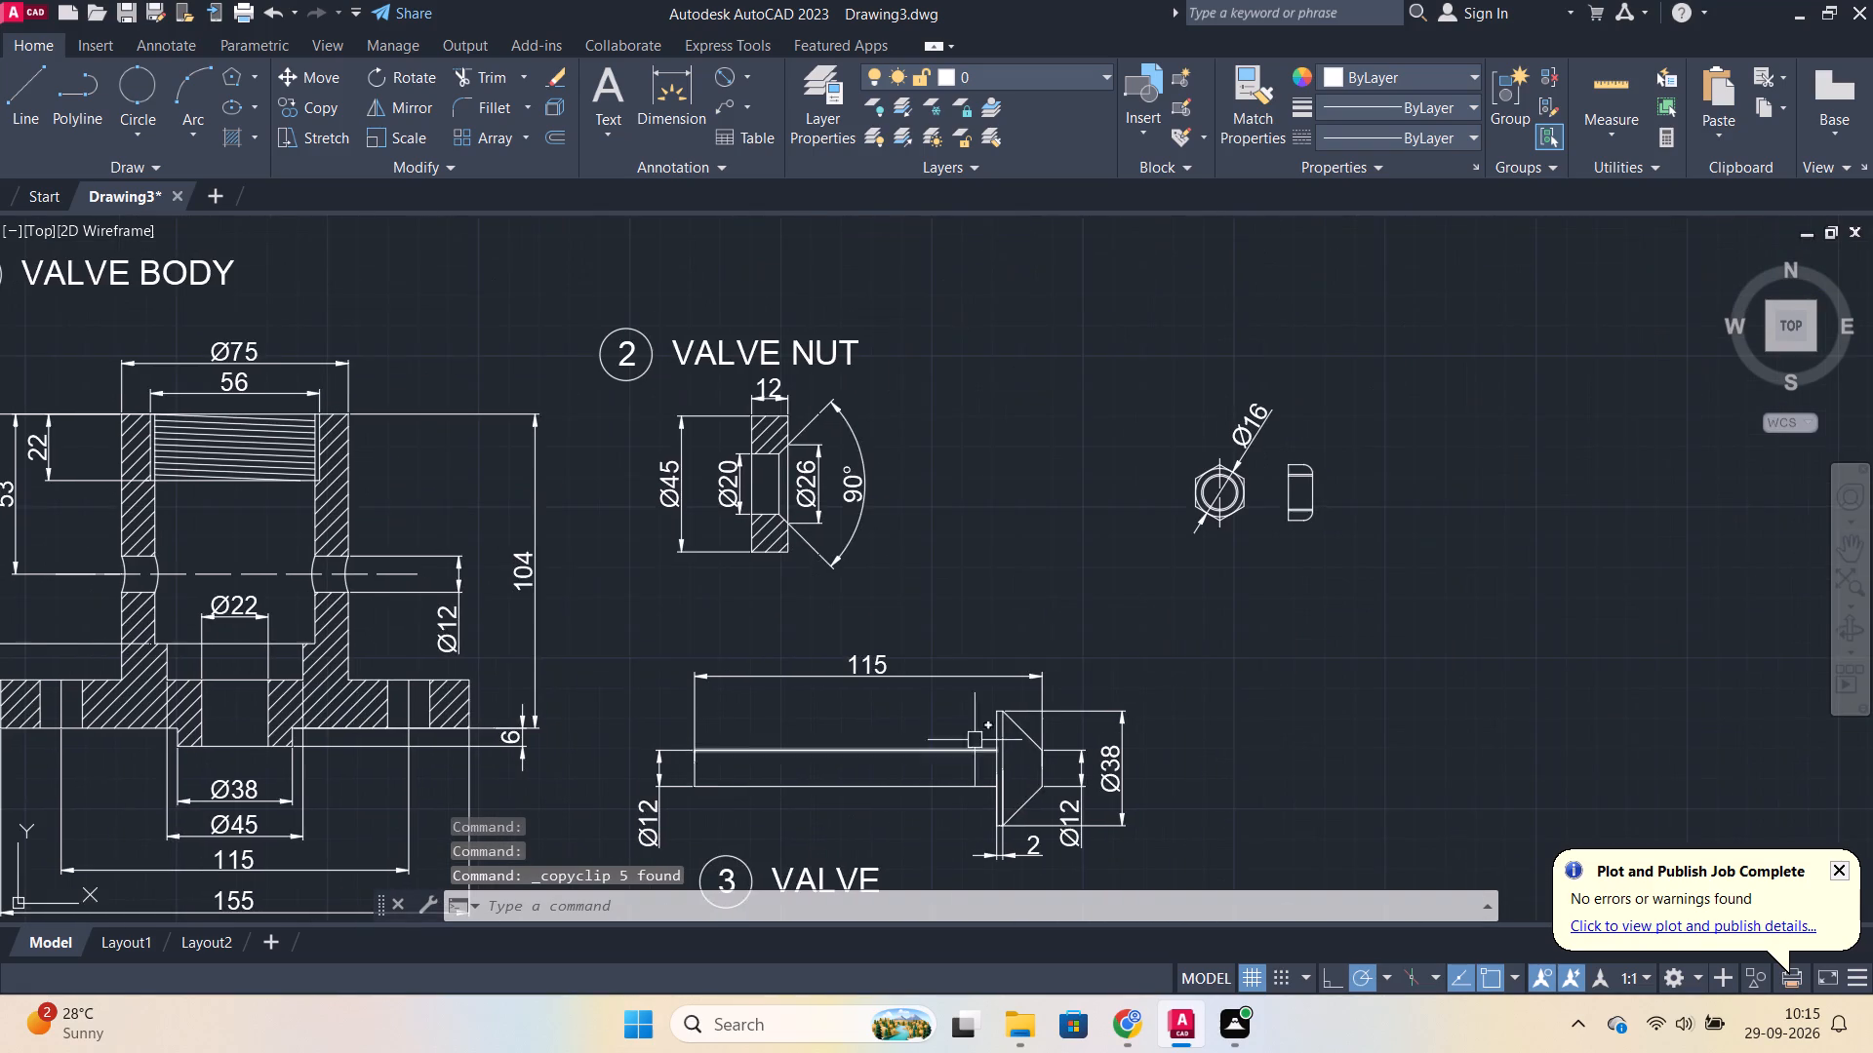
pyautogui.scroll(2, 1103, 548)
pyautogui.moveTo(1110, 542); pyautogui.dragTo(903, 715, button='middle')
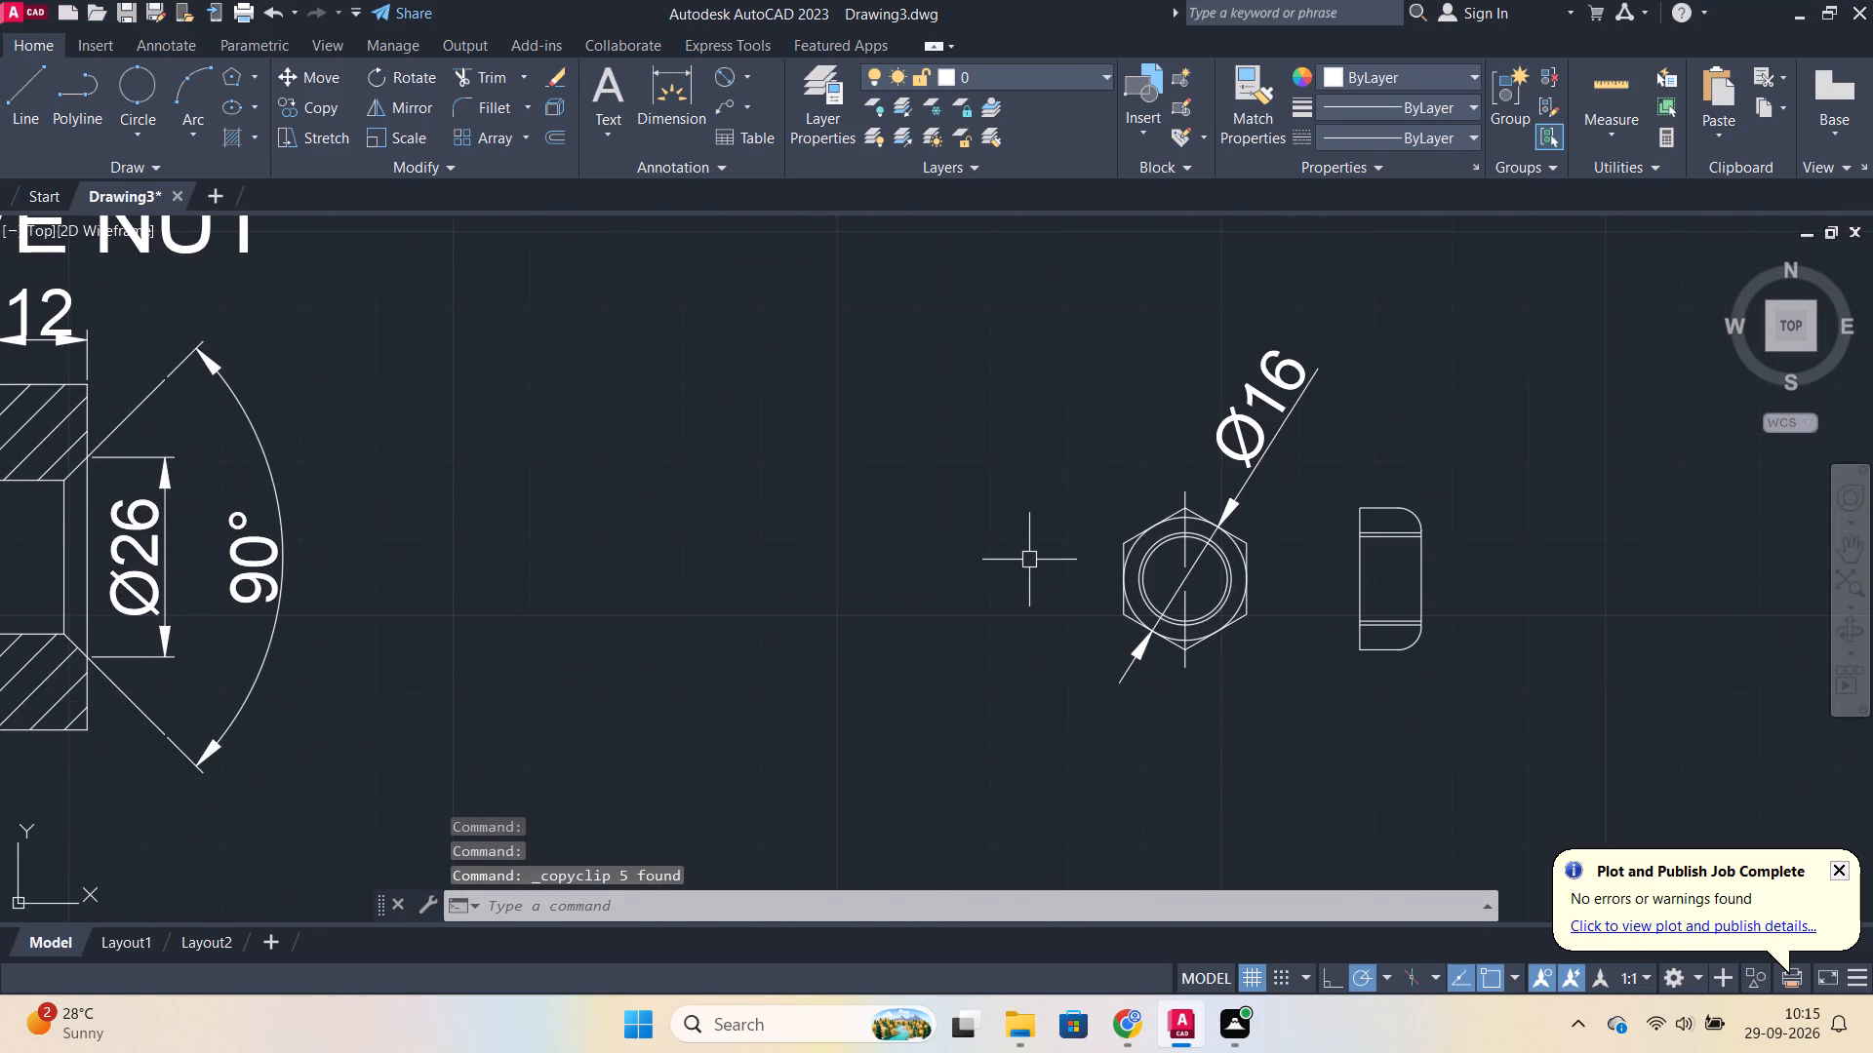
pyautogui.hotkey('ctrl', 'v')
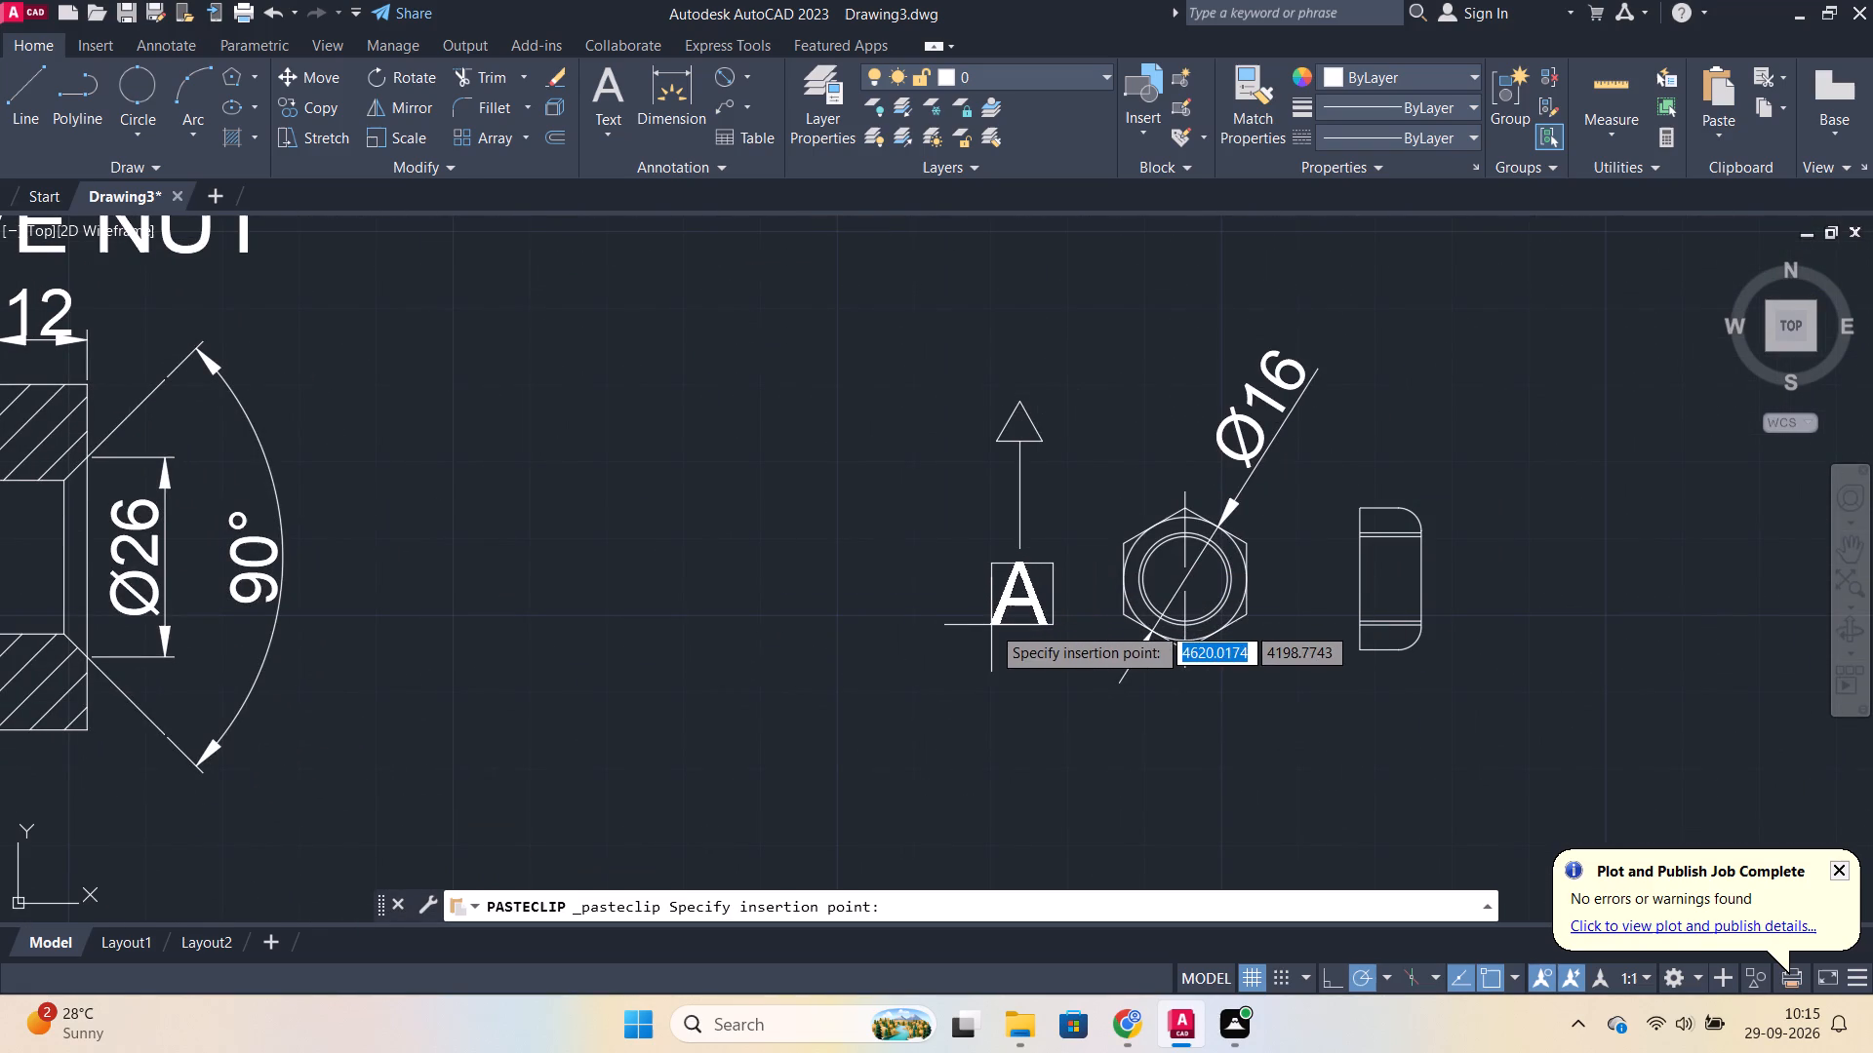
pyautogui.click(906, 595)
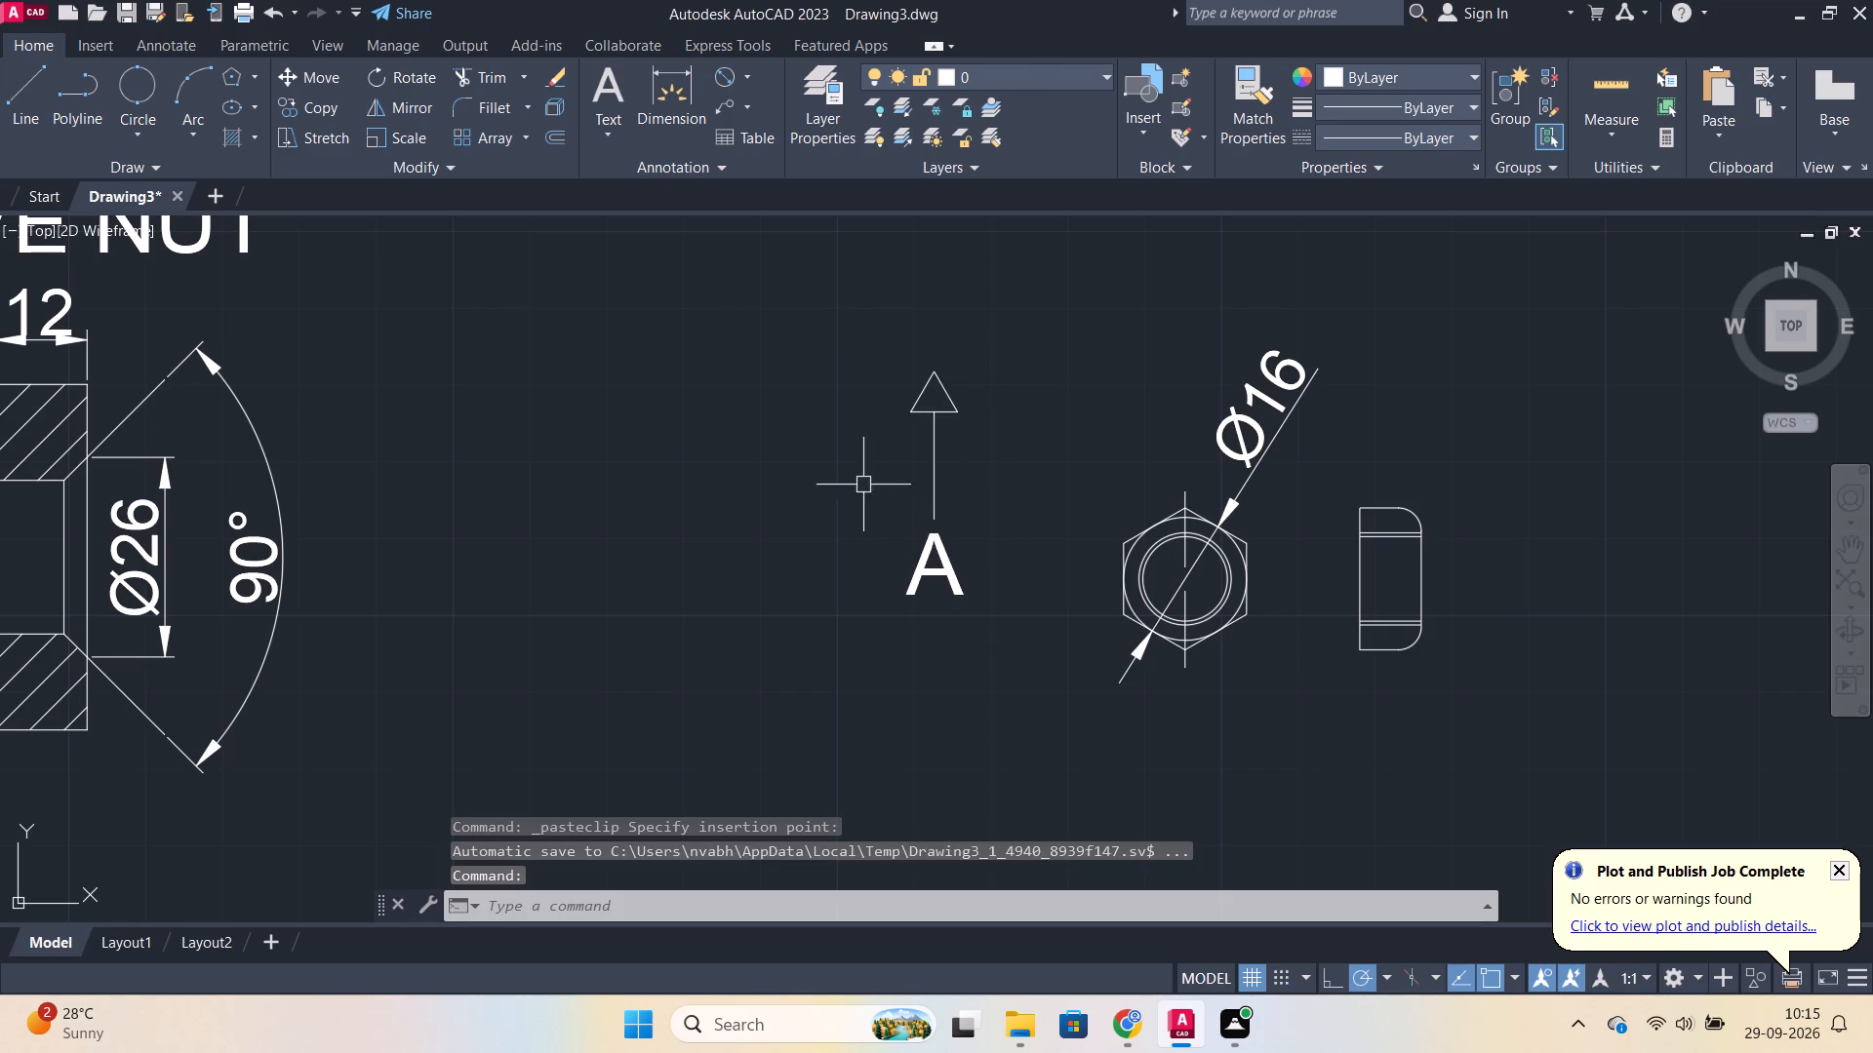
# Rotate the pasted arrow and letter A 90° clockwise about the arrow tip so it points right.
pyautogui.moveTo(806, 329); pyautogui.dragTo(833, 335)
pyautogui.click(1012, 699)
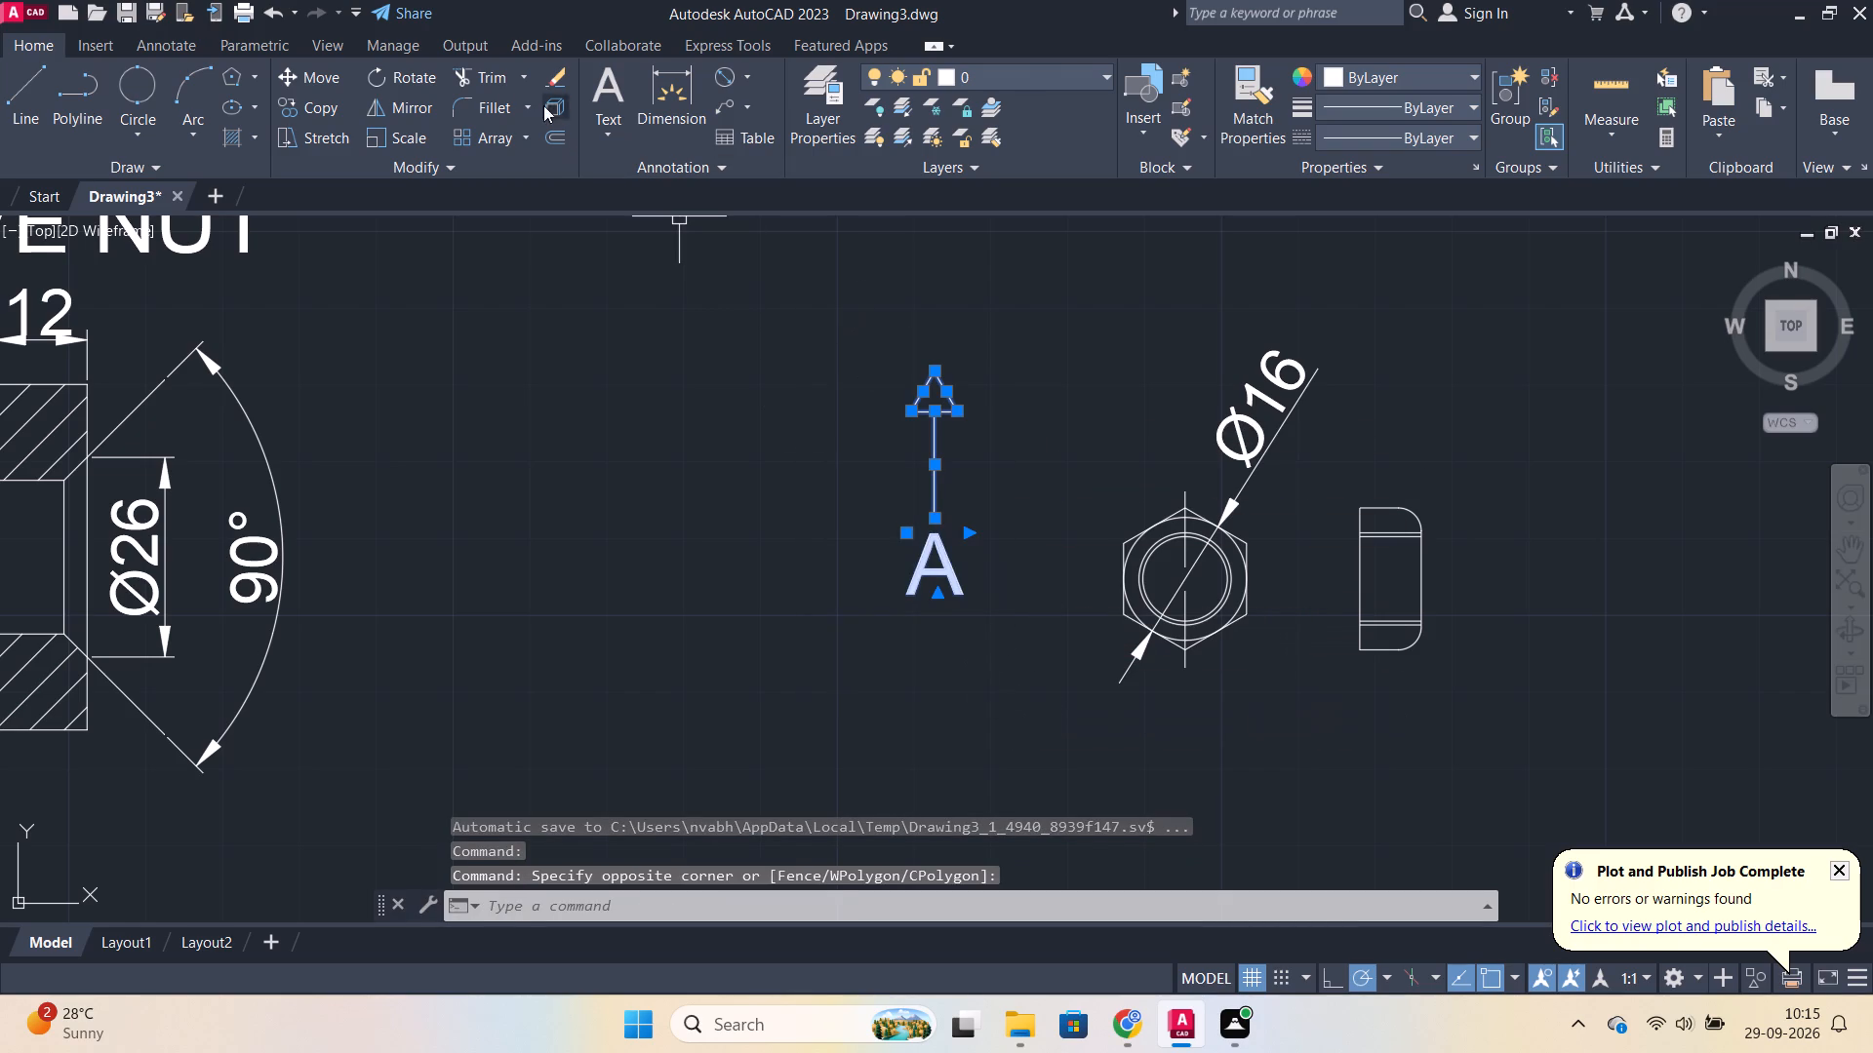
pyautogui.click(415, 78)
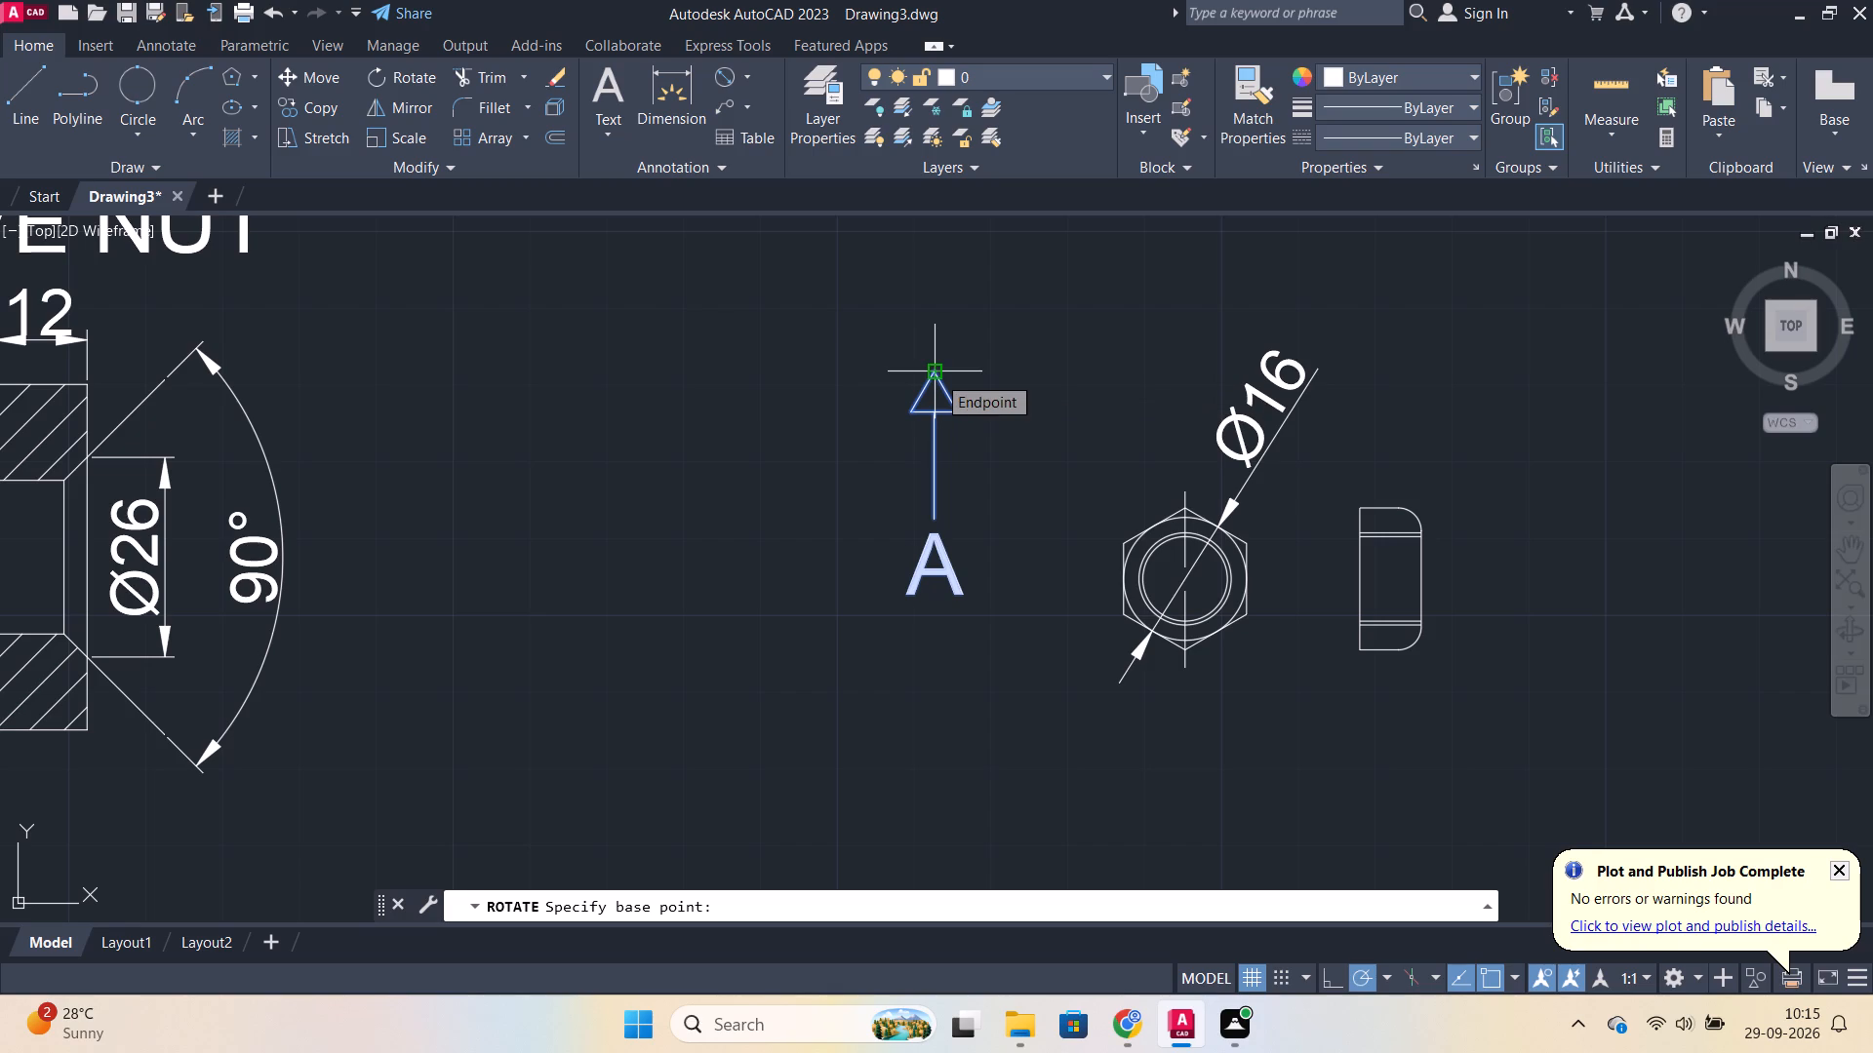
pyautogui.scroll(1, 940, 374)
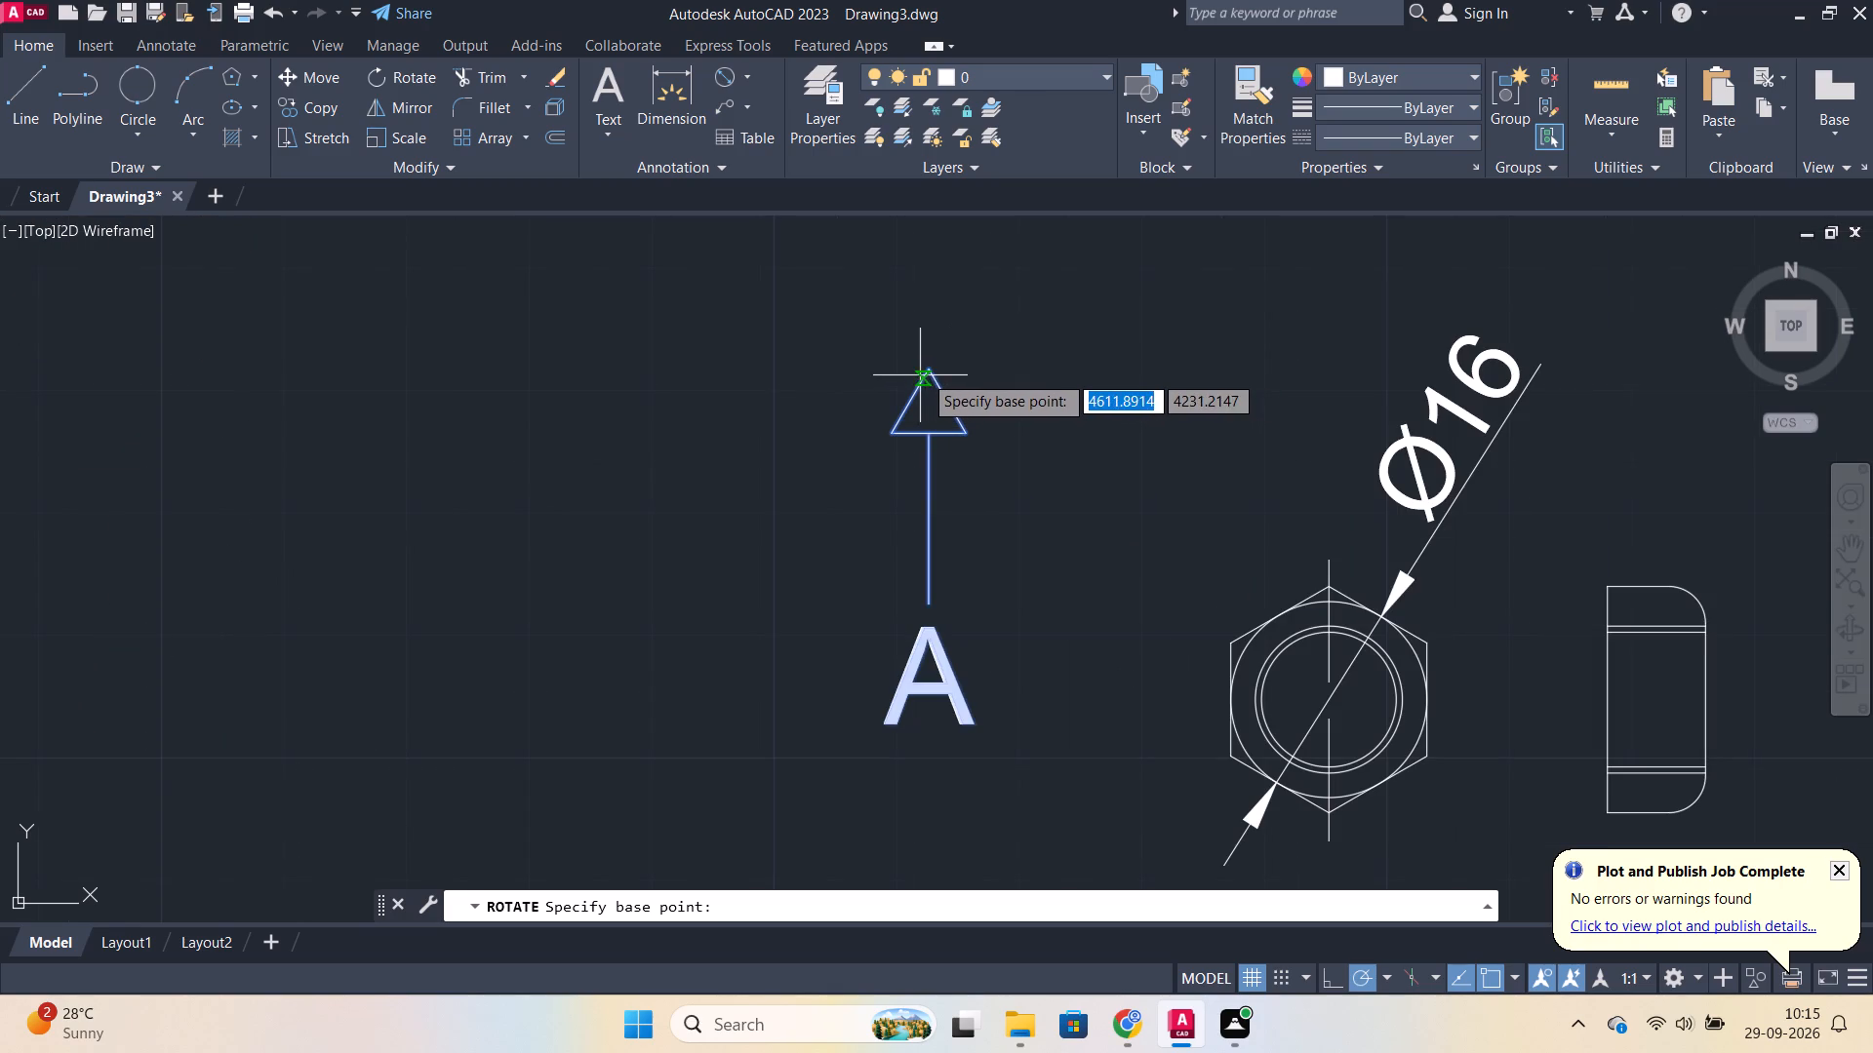
pyautogui.click(926, 372)
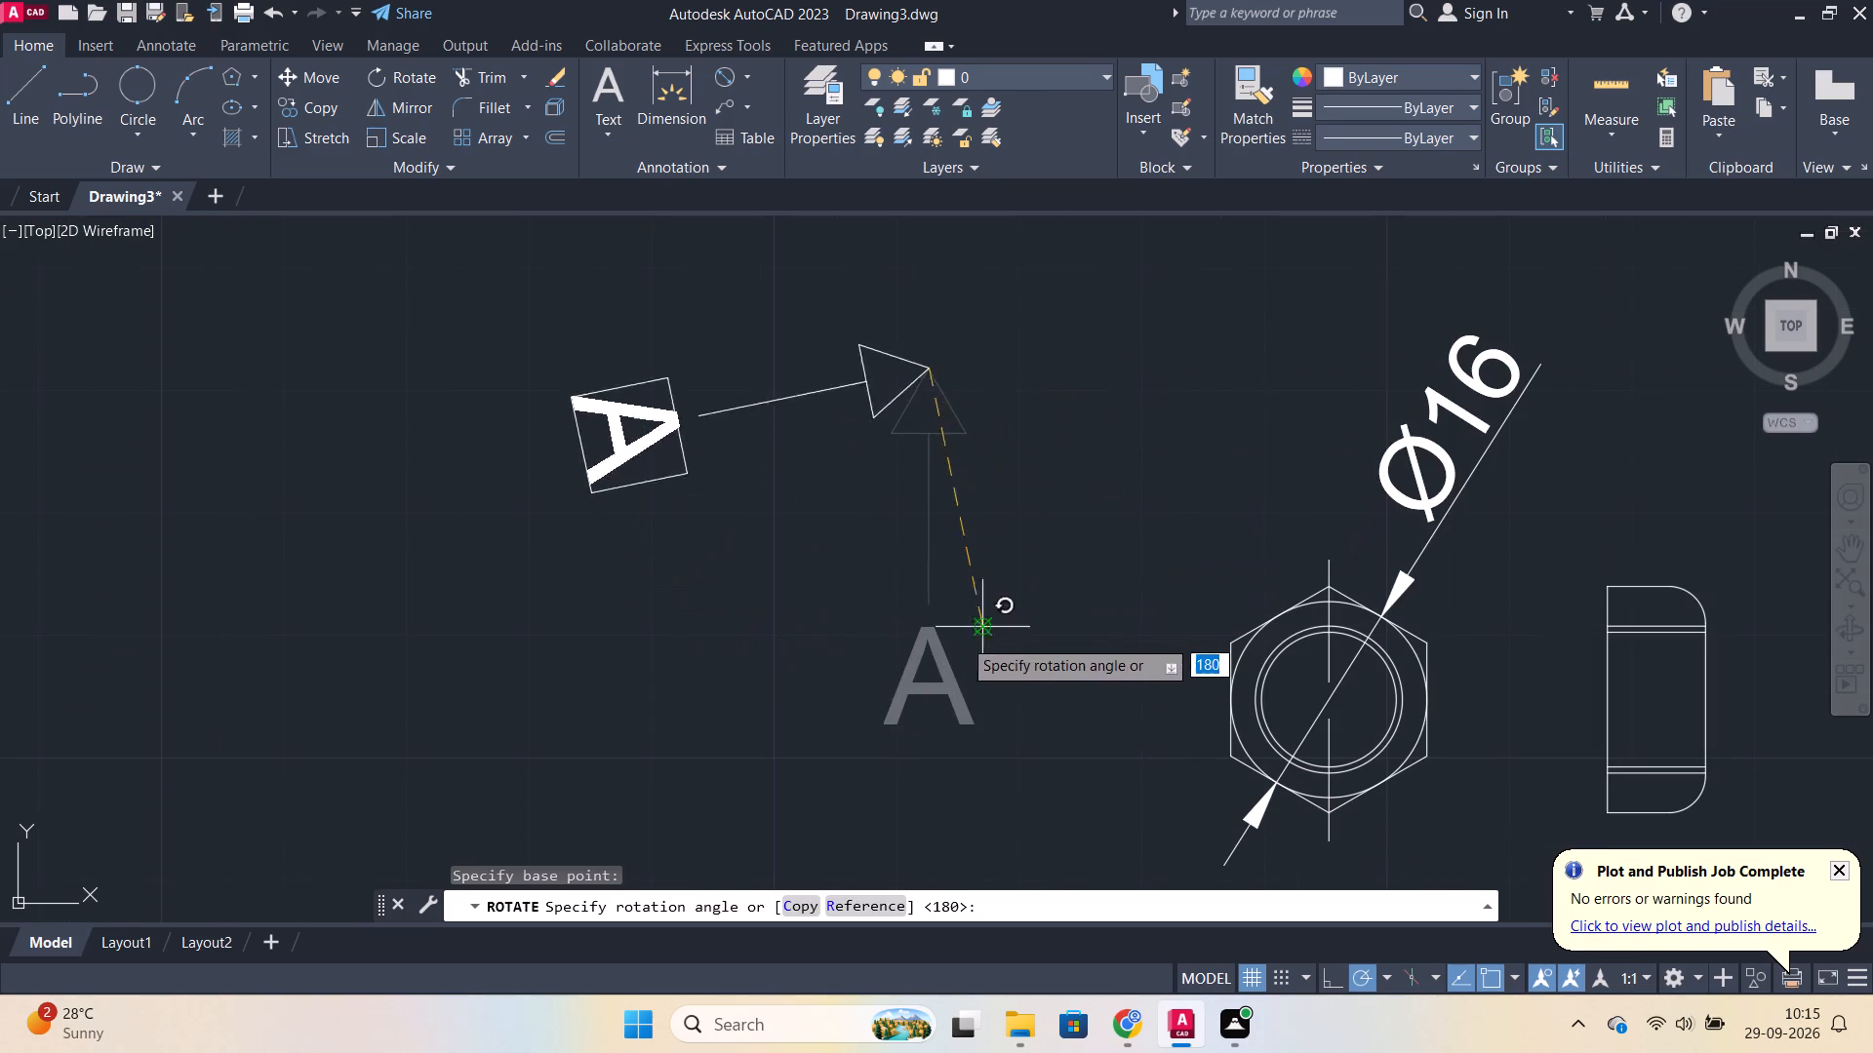
pyautogui.click(931, 688)
pyautogui.scroll(-1, 1050, 654)
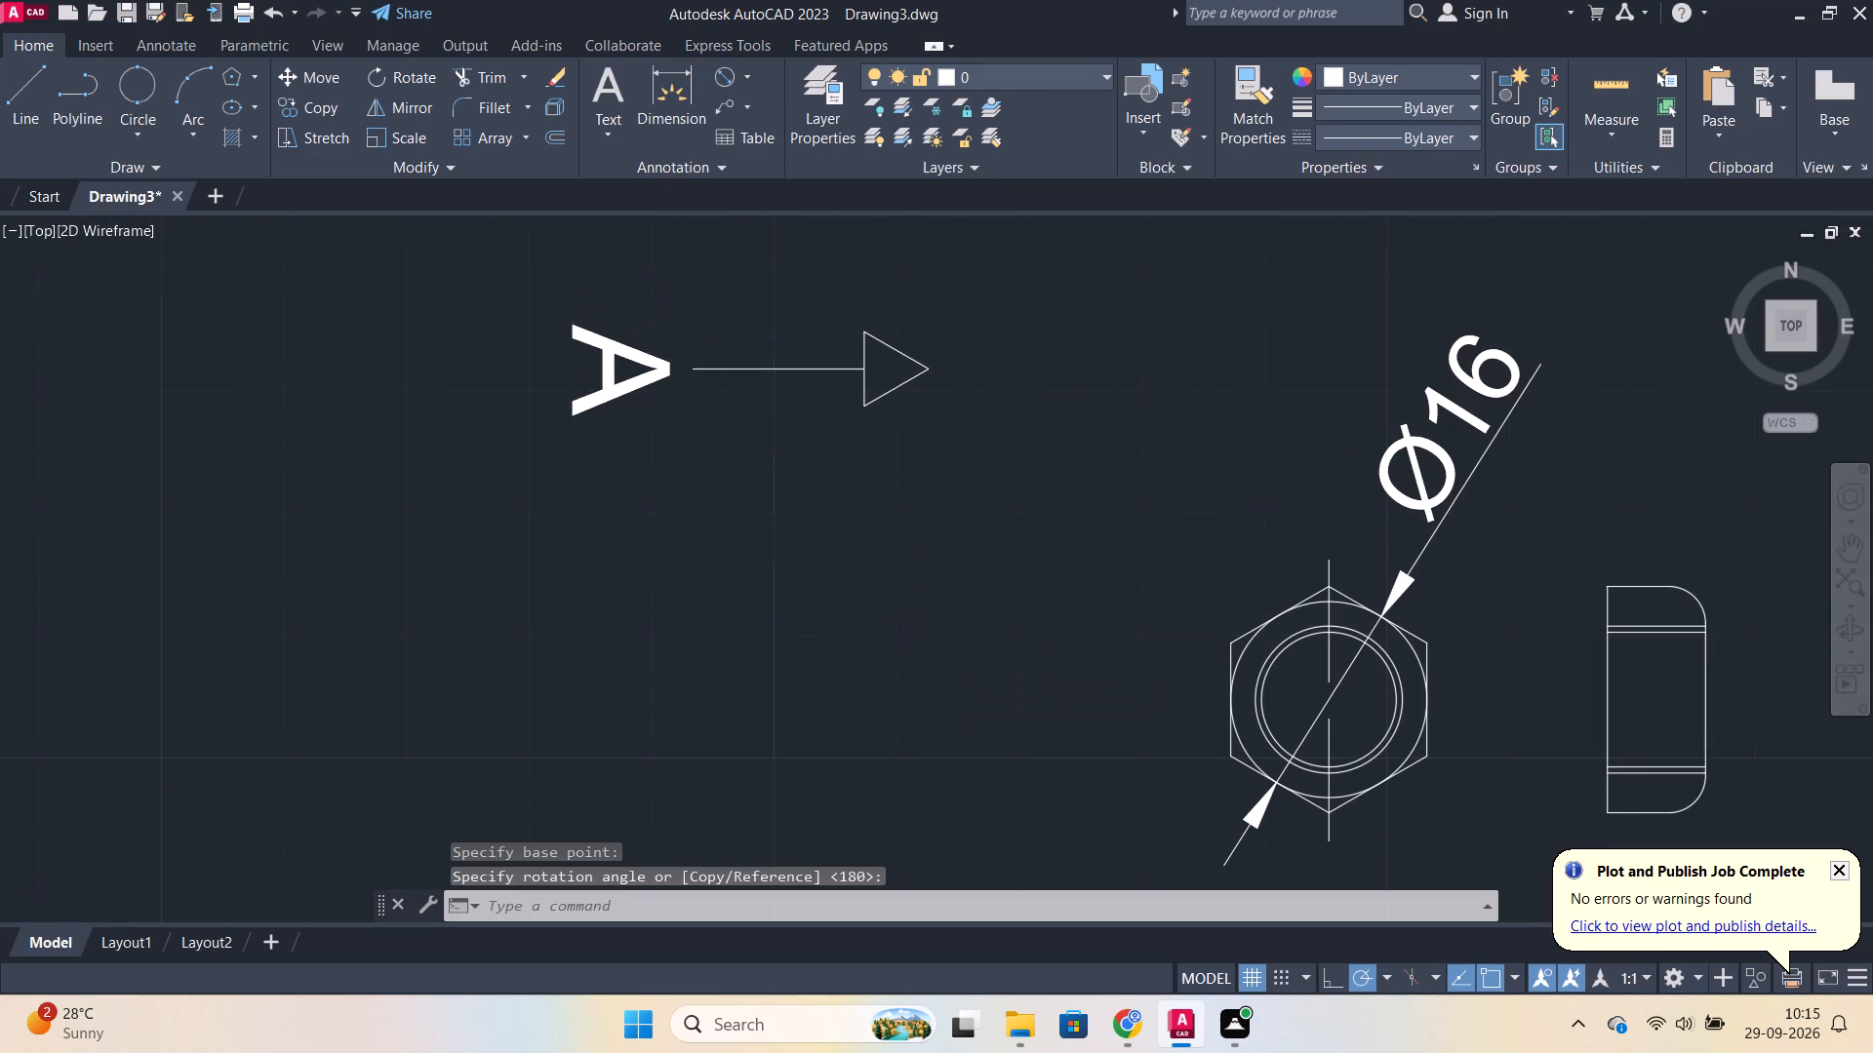
pyautogui.scroll(1, 1295, 655)
# Stretch both ends of the nut's vertical centre line well beyond the hexagon's top and bottom corners.
pyautogui.click(1175, 576)
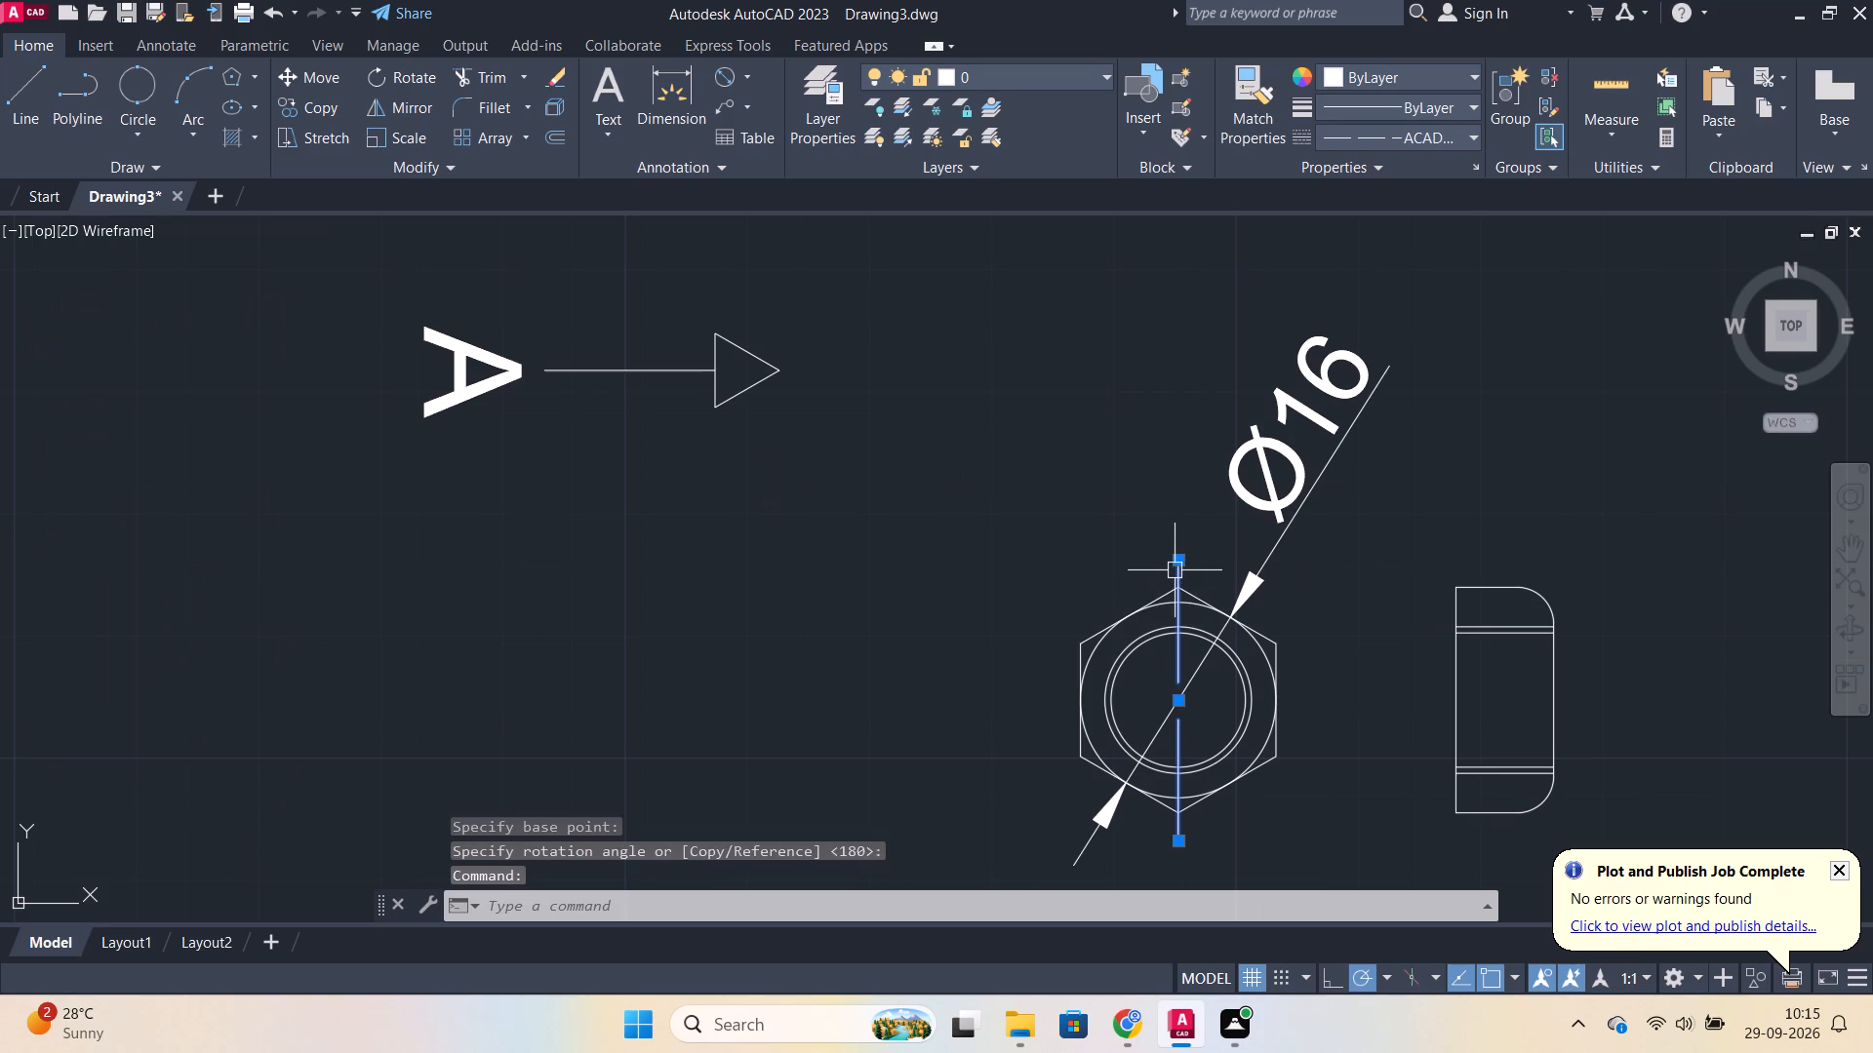
pyautogui.click(1175, 565)
pyautogui.click(1176, 471)
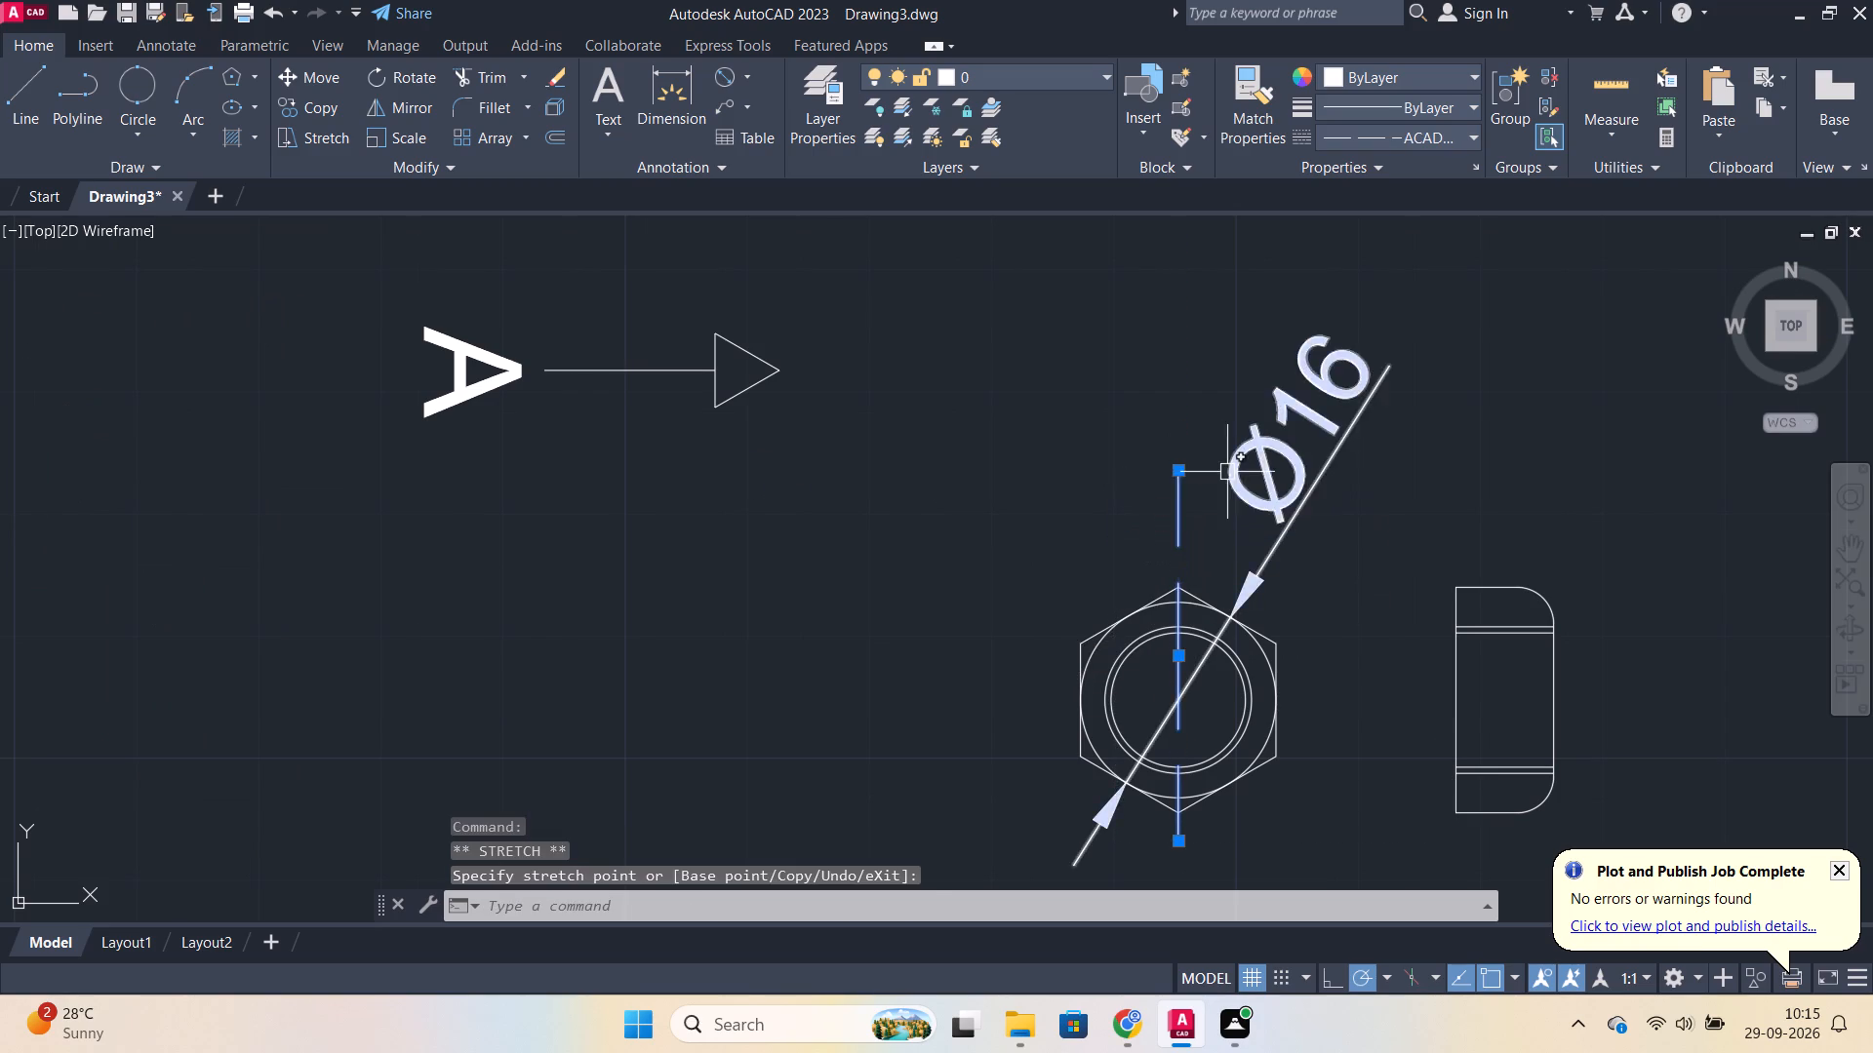
pyautogui.scroll(-1, 1231, 486)
pyautogui.press('Escape')
pyautogui.click(1195, 694)
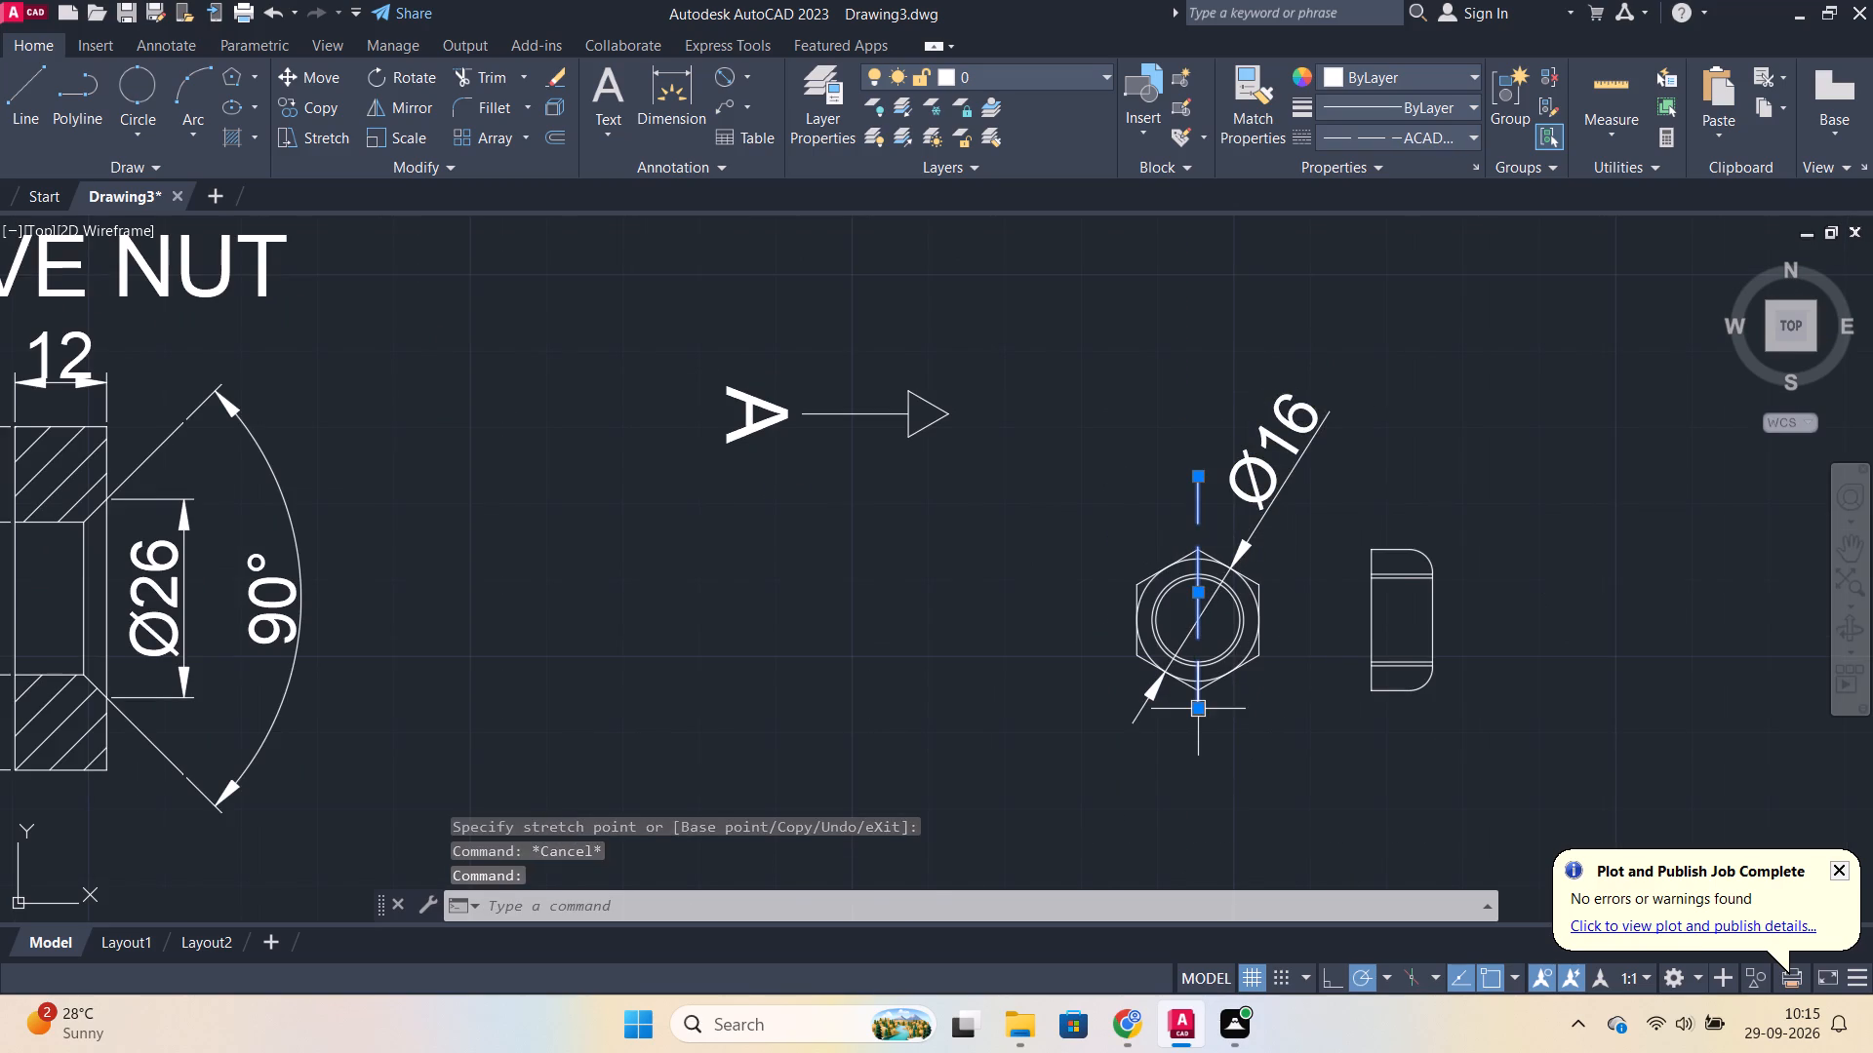
pyautogui.click(1197, 713)
pyautogui.click(1199, 786)
pyautogui.press('Escape')
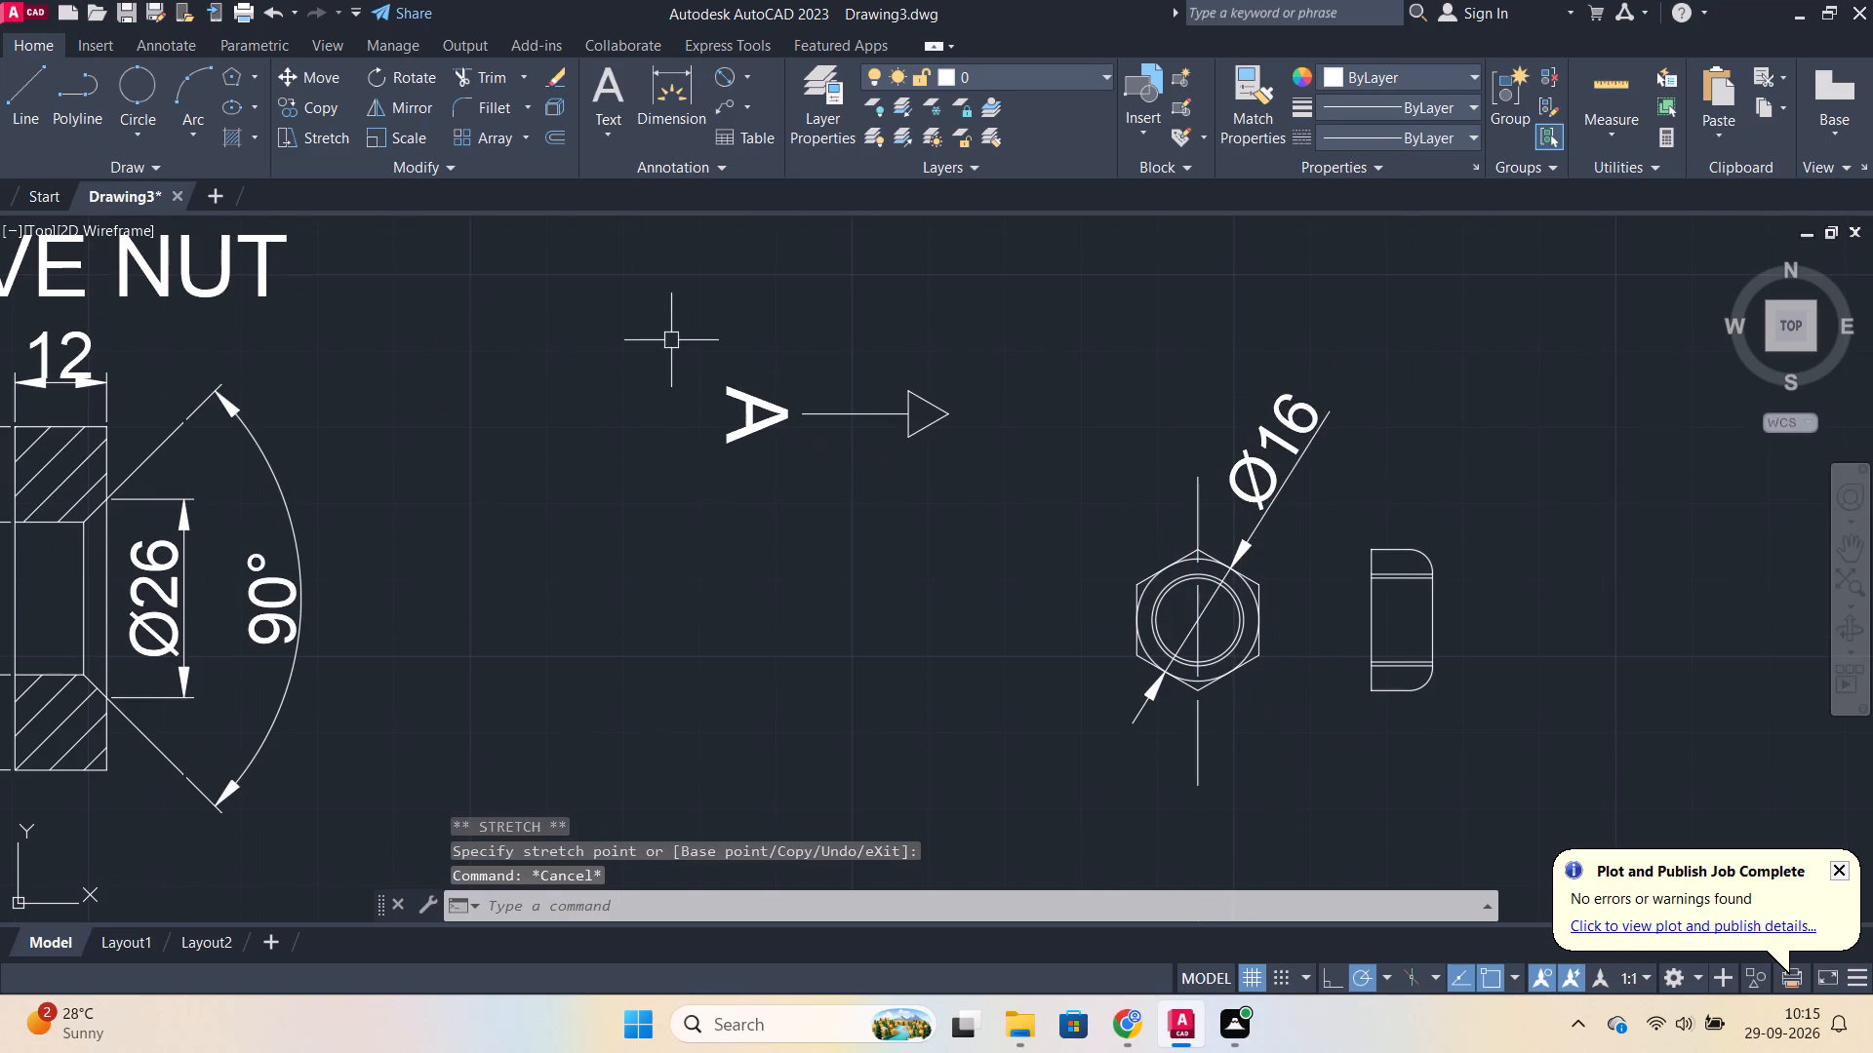
# Move the rotated arrow and letter A so the arrow tip touches the vertical centre line just above the hexagon.
pyautogui.click(668, 333)
pyautogui.click(977, 520)
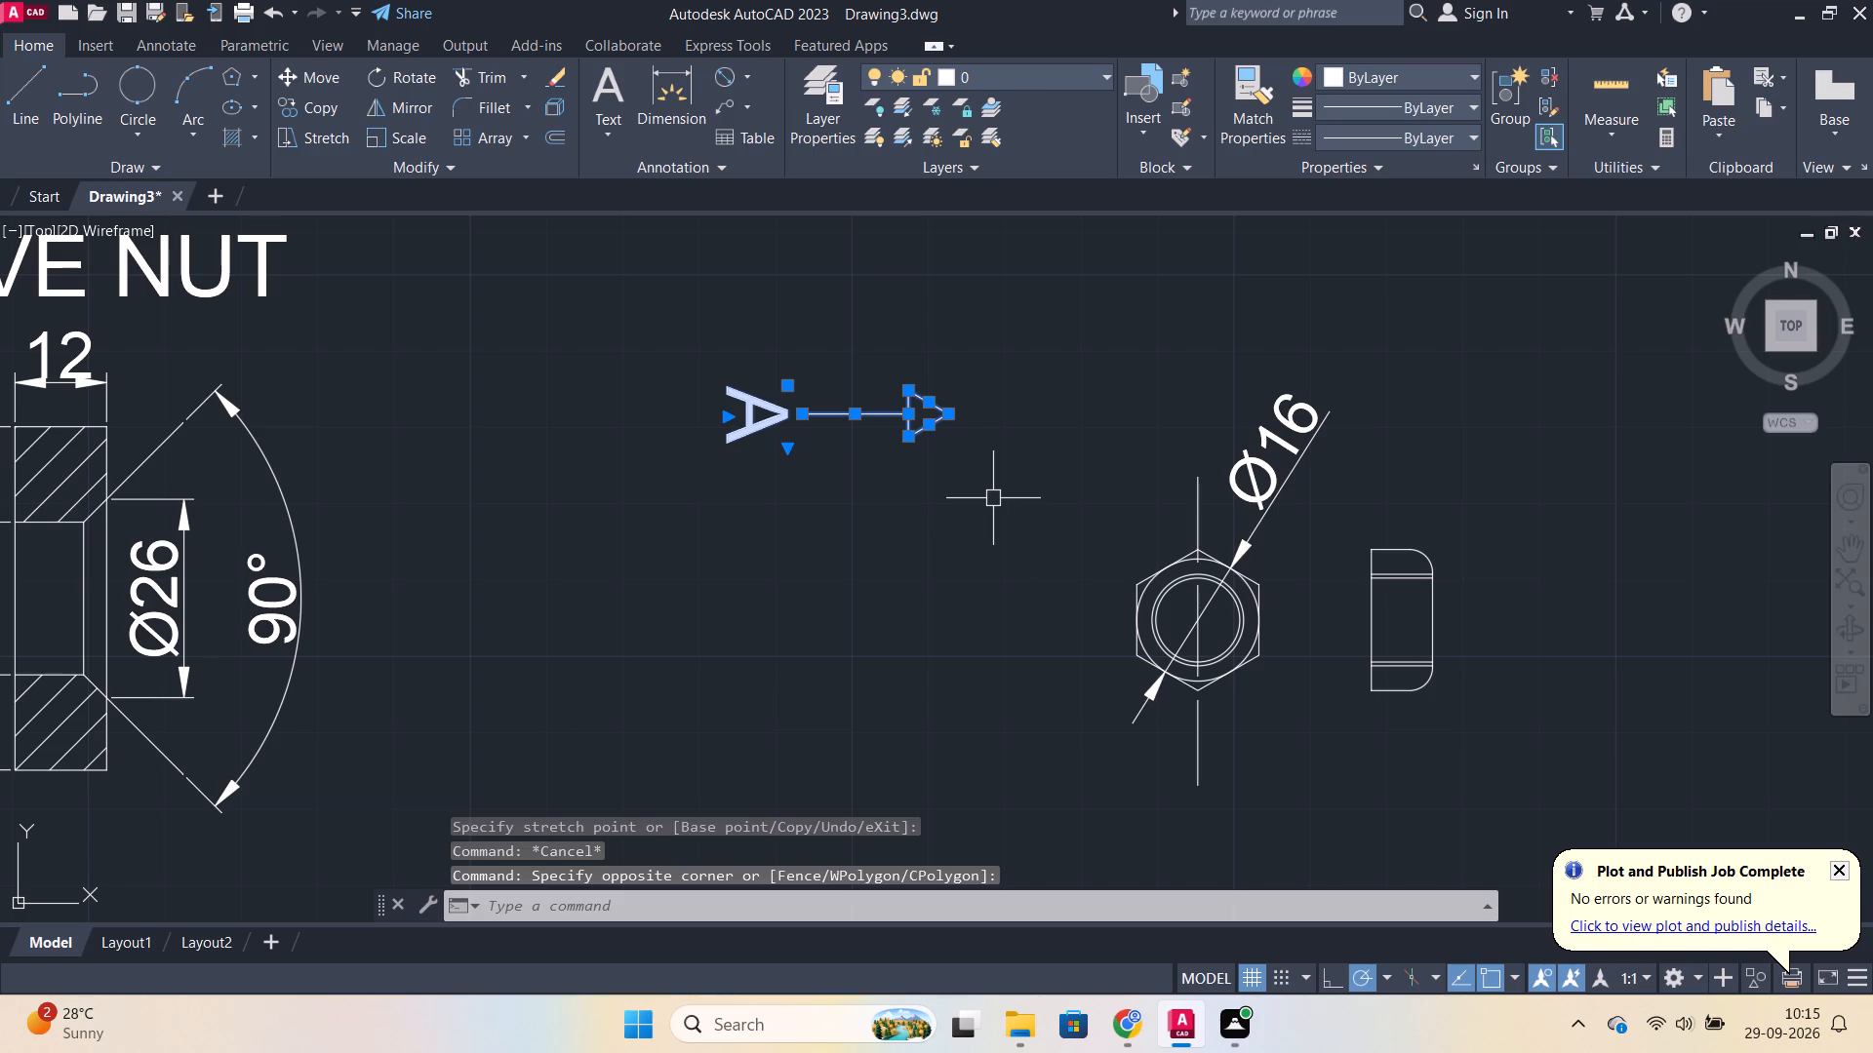
pyautogui.press('m')
pyautogui.press('Return')
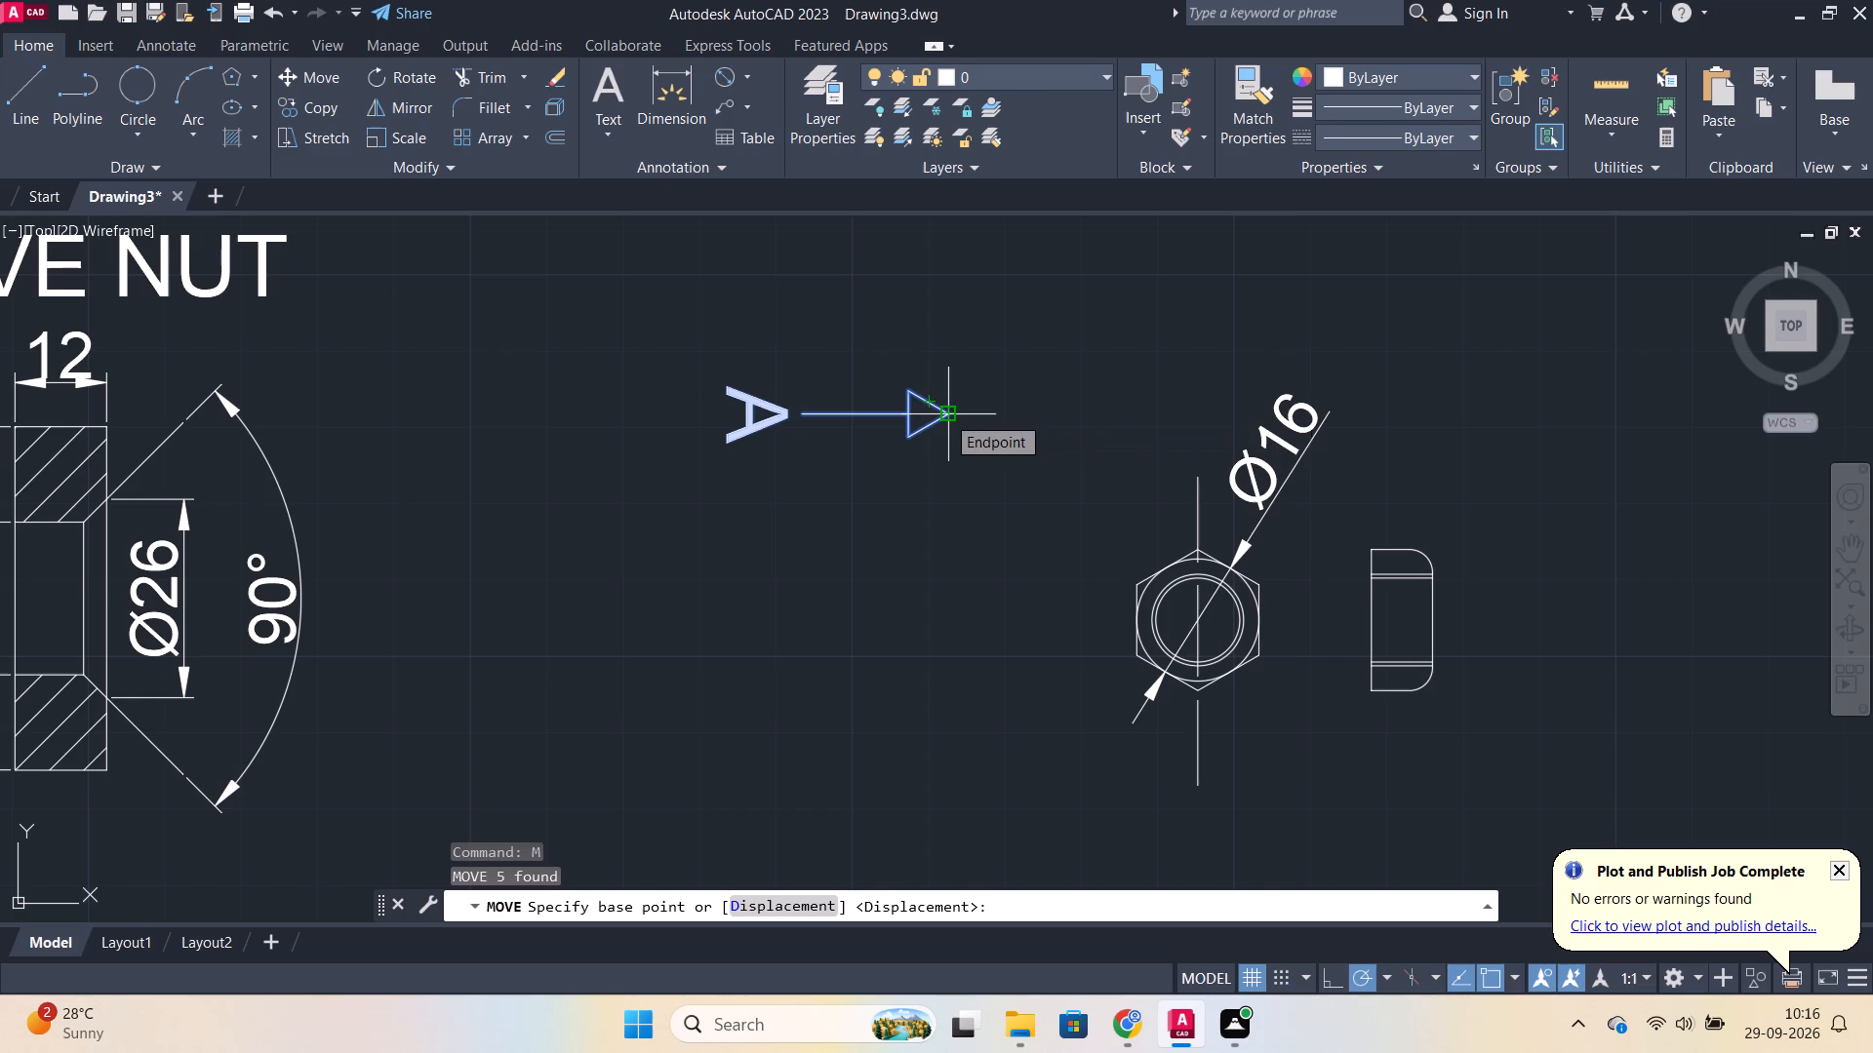
pyautogui.scroll(1, 926, 370)
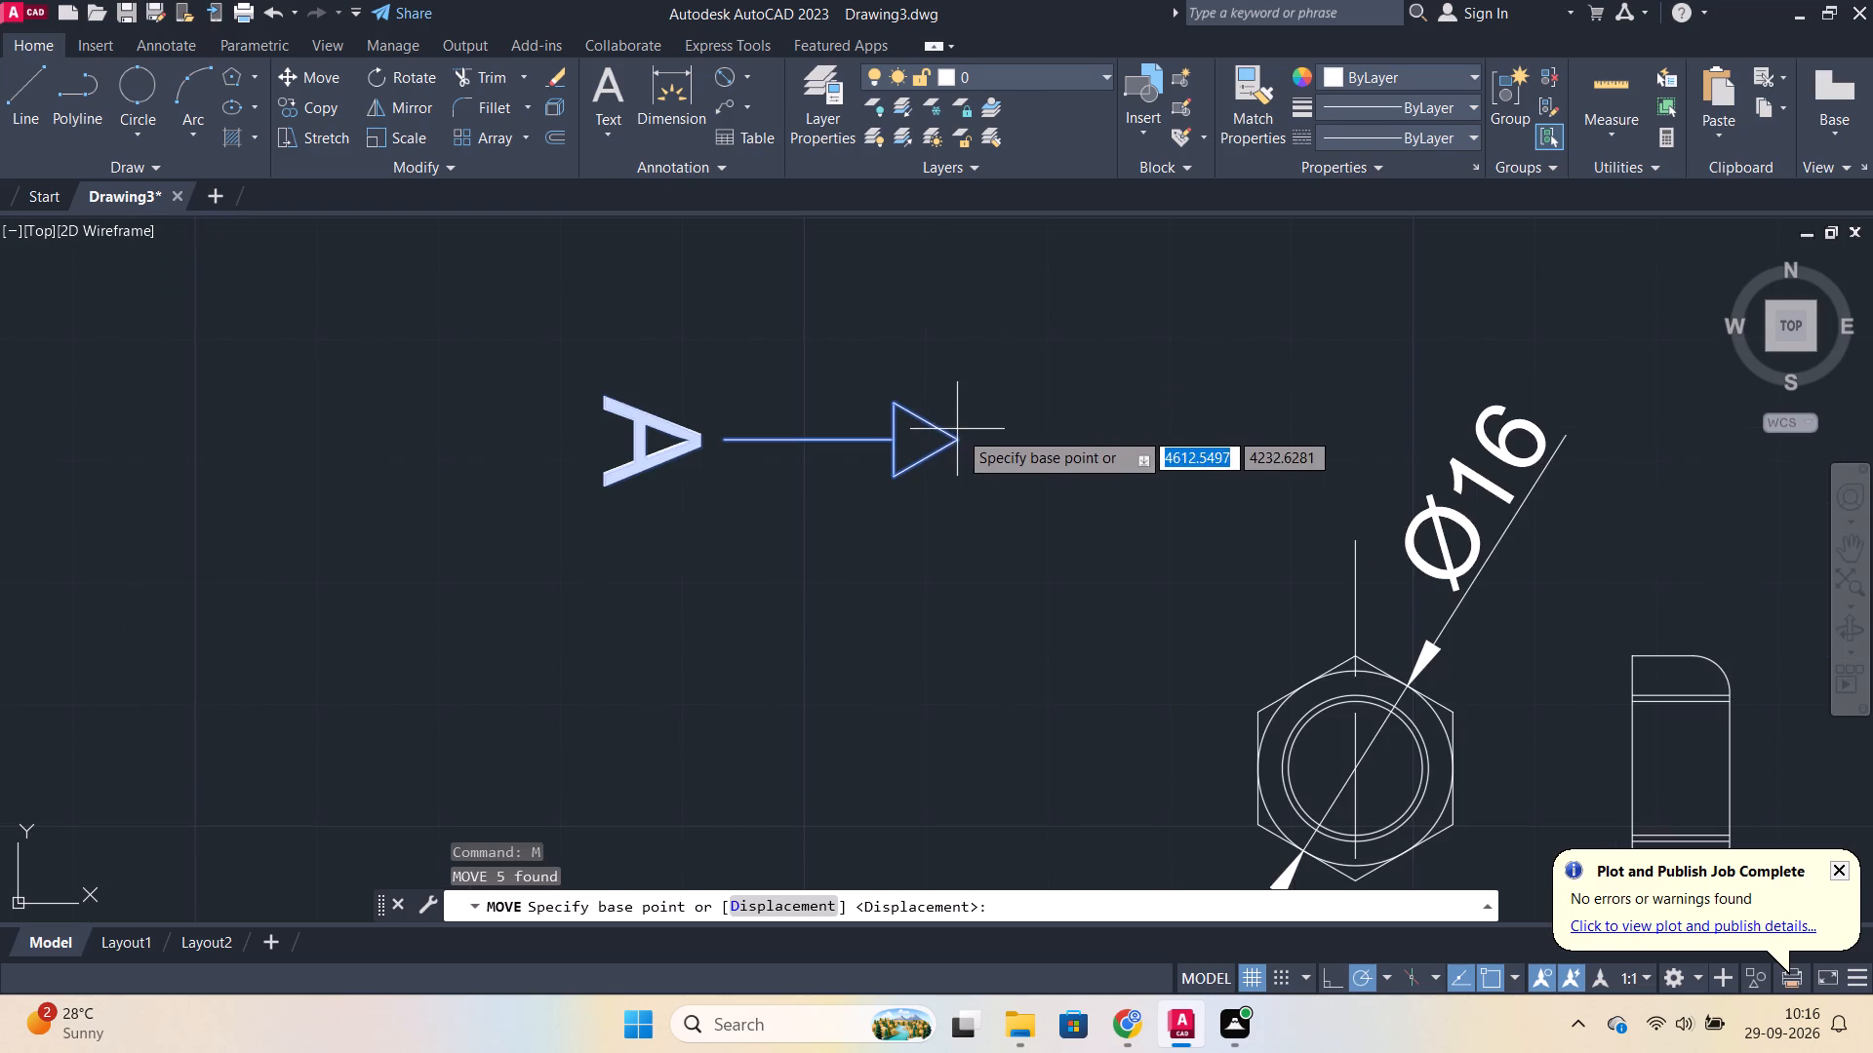
pyautogui.click(960, 440)
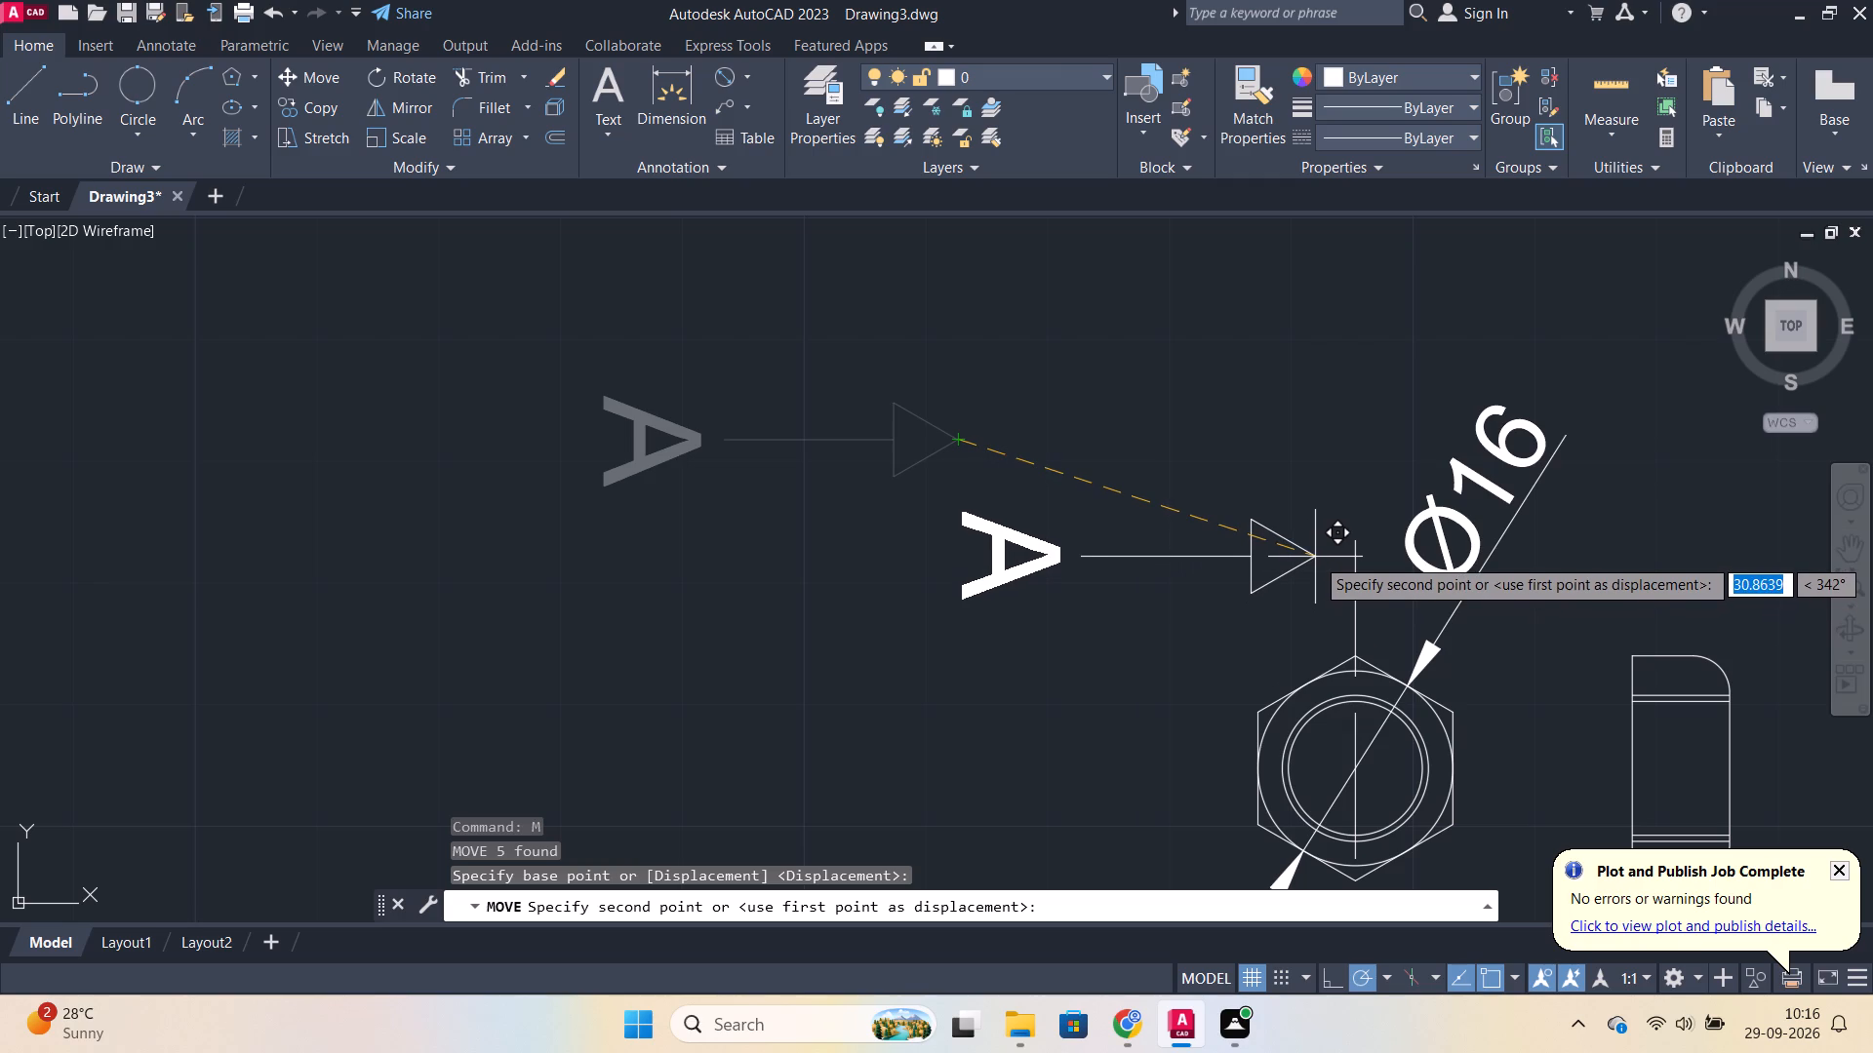
pyautogui.moveTo(1318, 589); pyautogui.dragTo(1154, 454, button='middle')
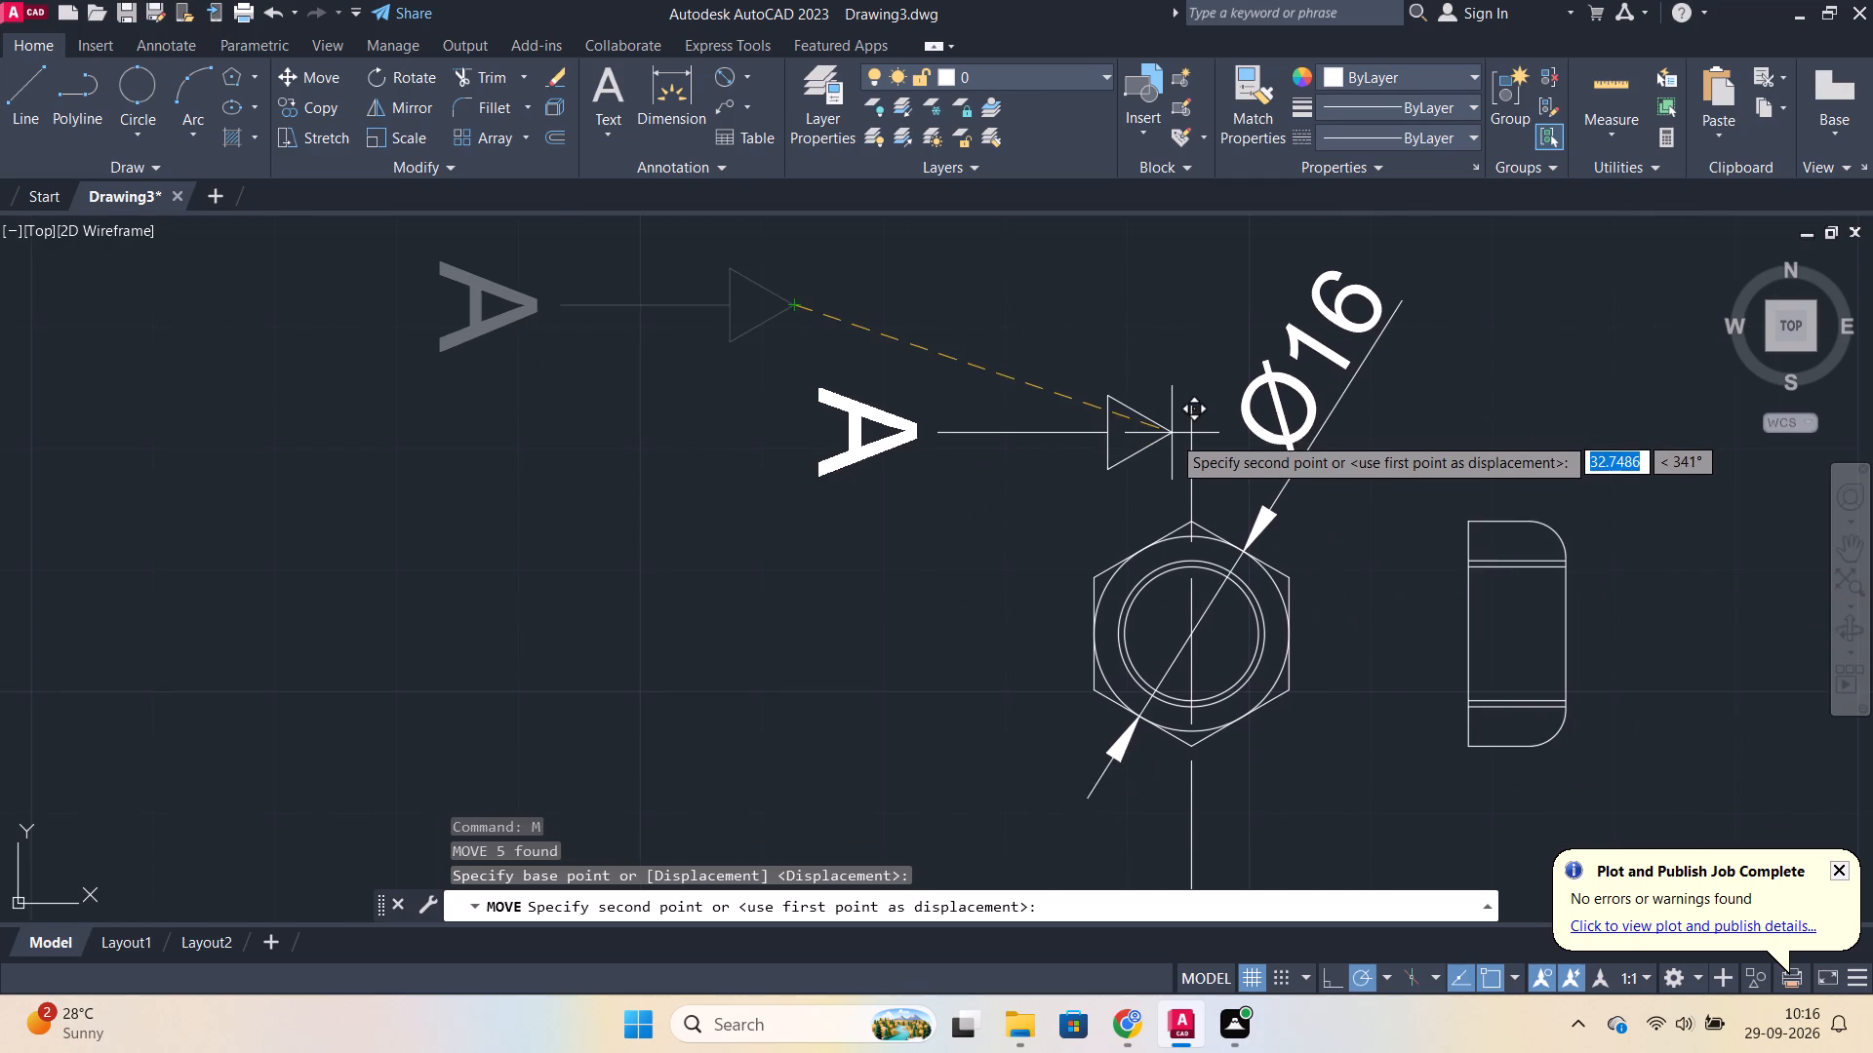
pyautogui.scroll(1, 1172, 440)
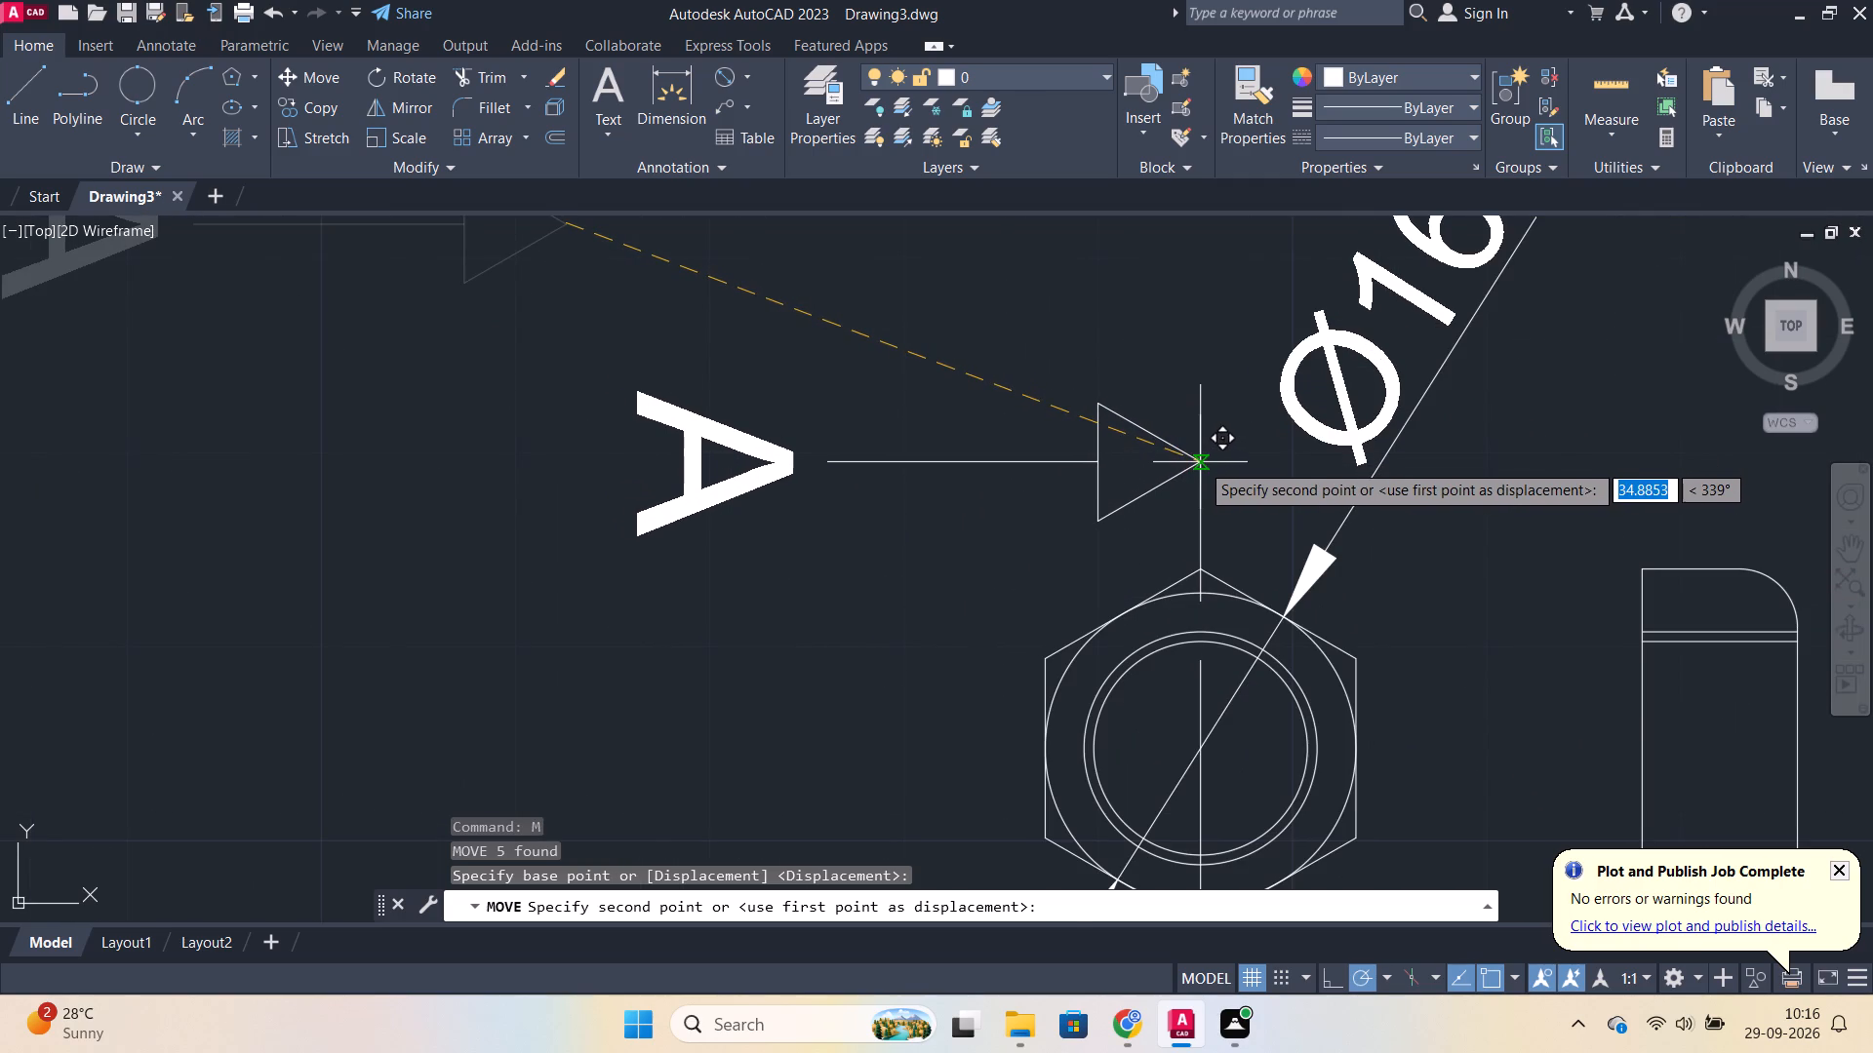
pyautogui.click(1200, 462)
pyautogui.scroll(-2, 1197, 446)
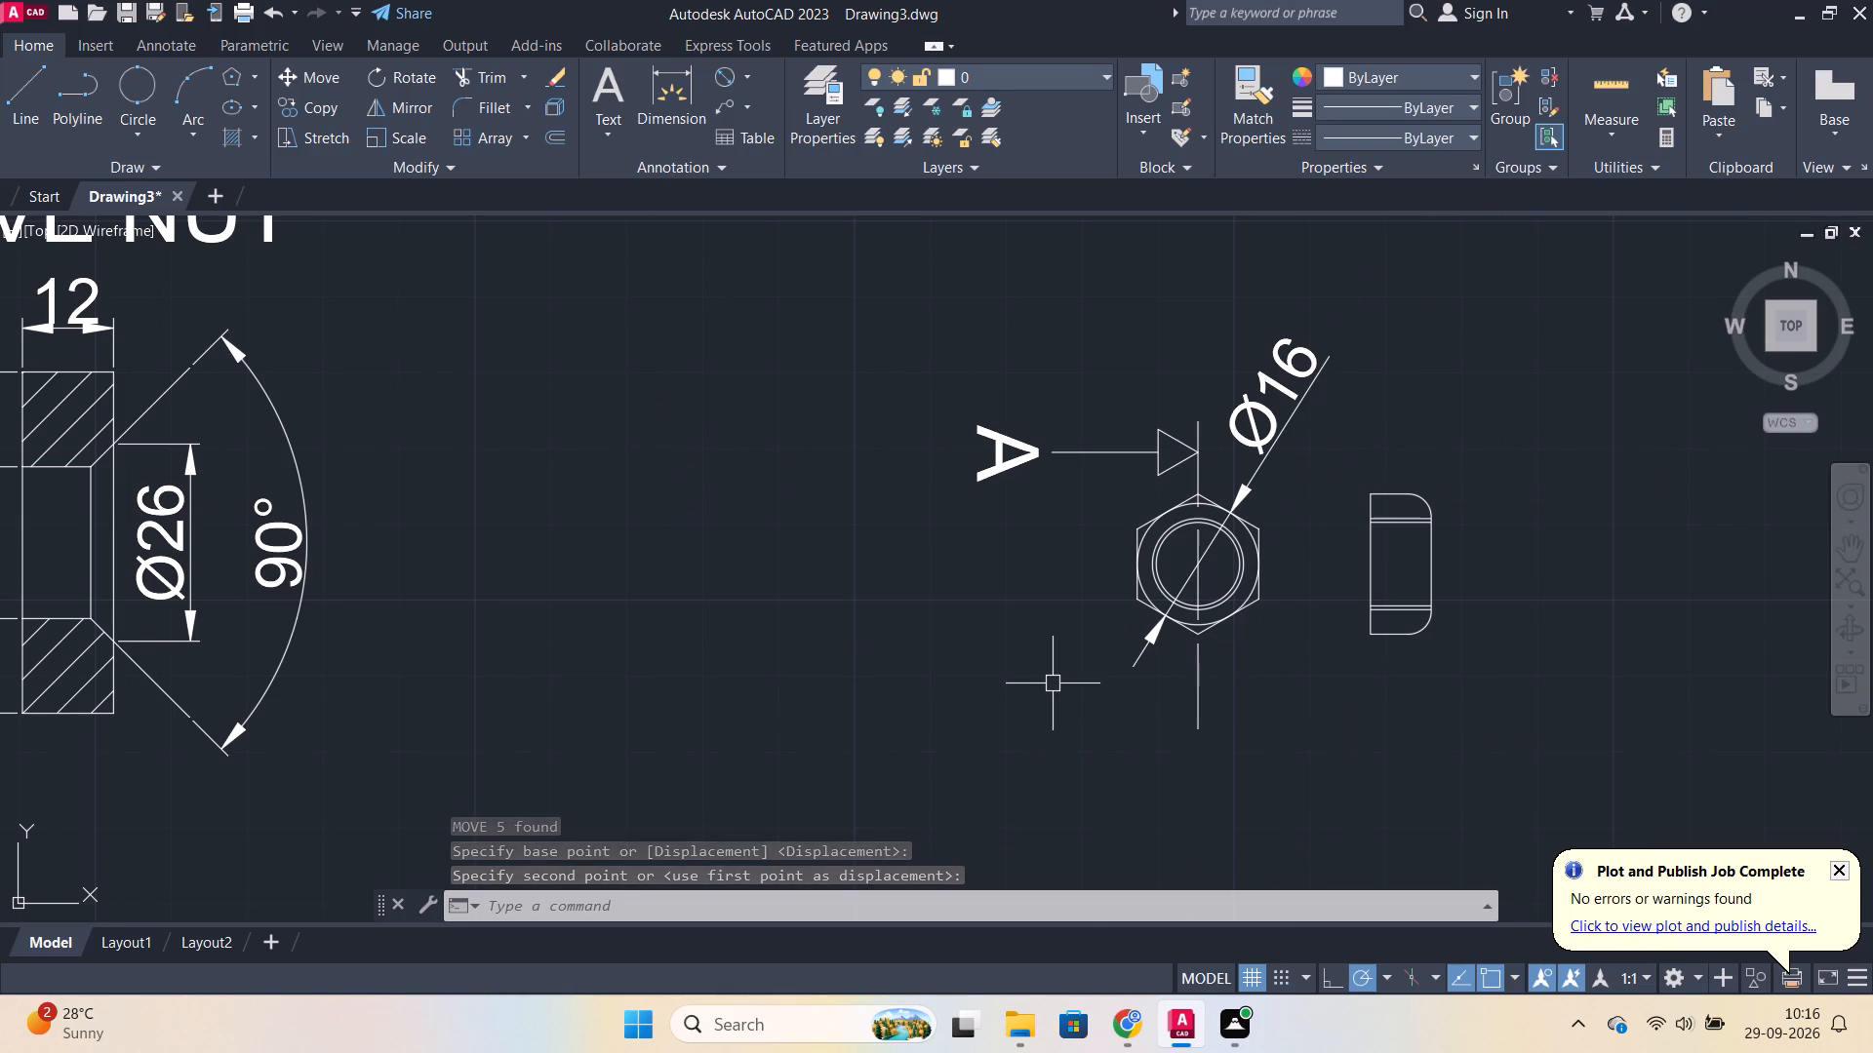
pyautogui.hotkey('ctrl', 'v')
pyautogui.press('Escape')
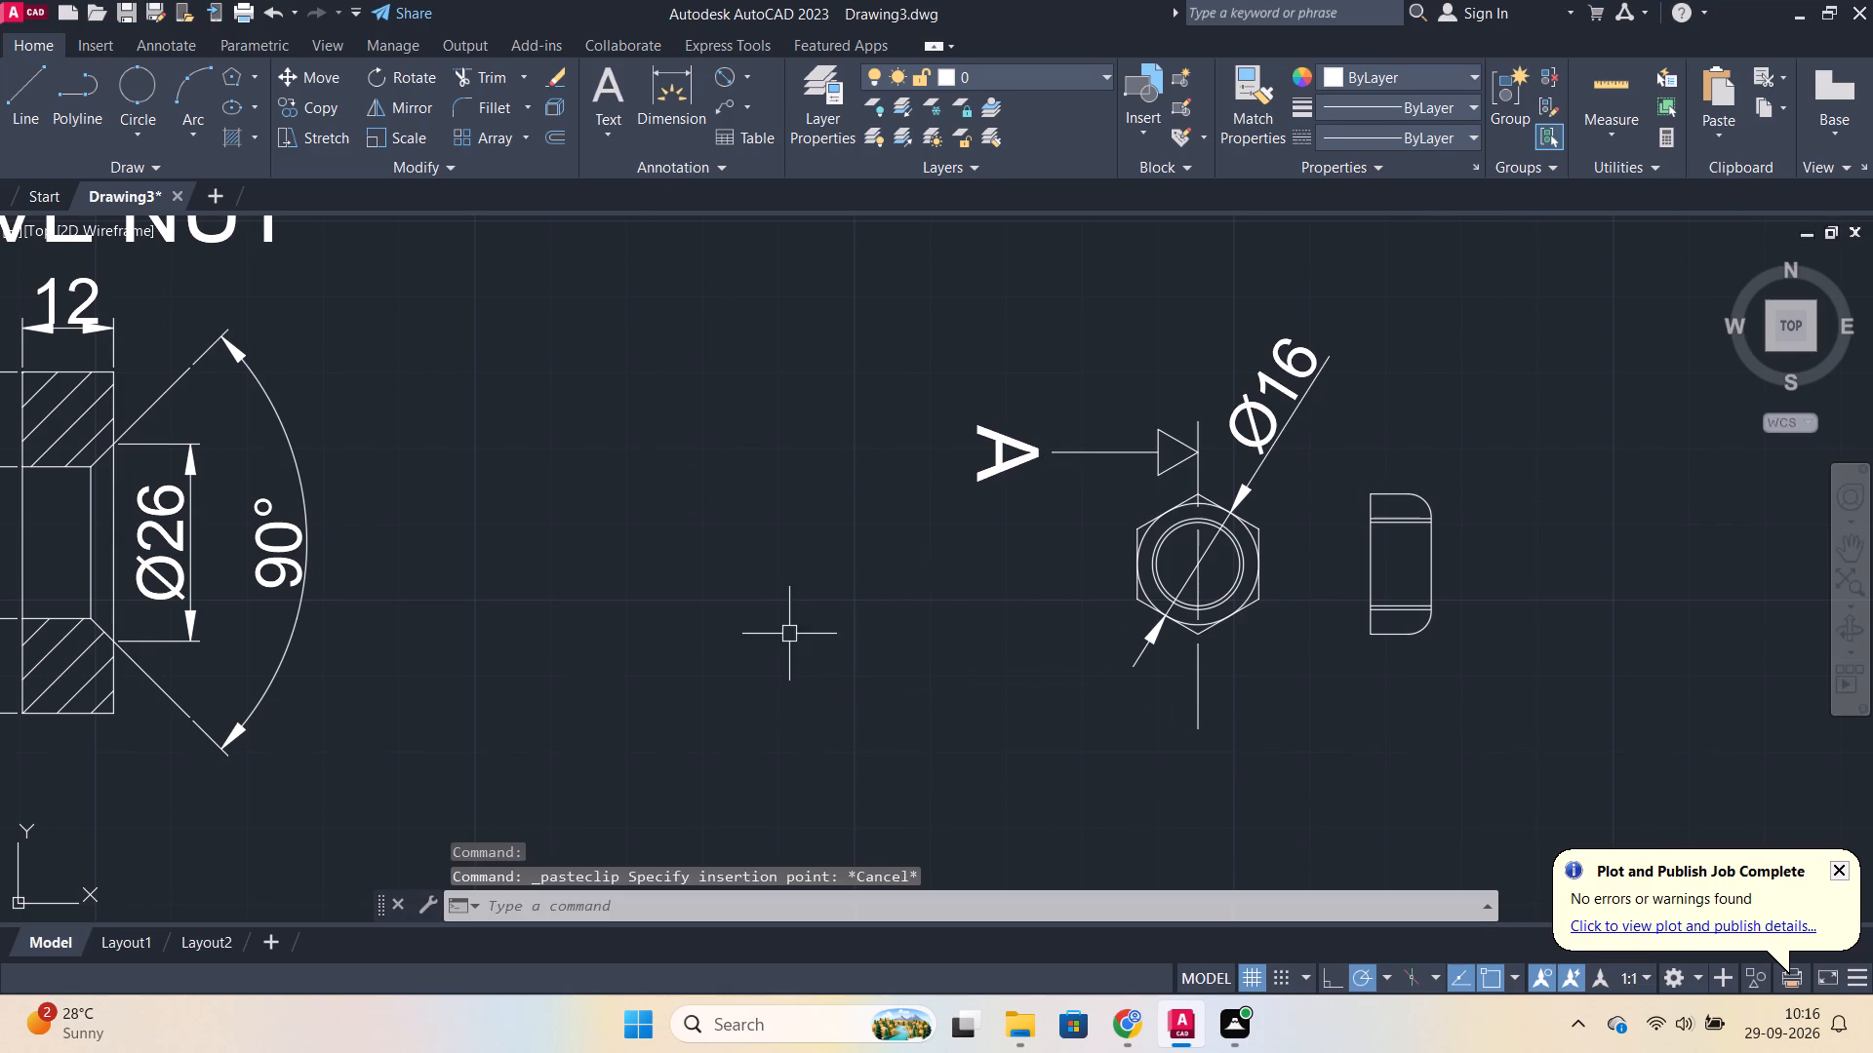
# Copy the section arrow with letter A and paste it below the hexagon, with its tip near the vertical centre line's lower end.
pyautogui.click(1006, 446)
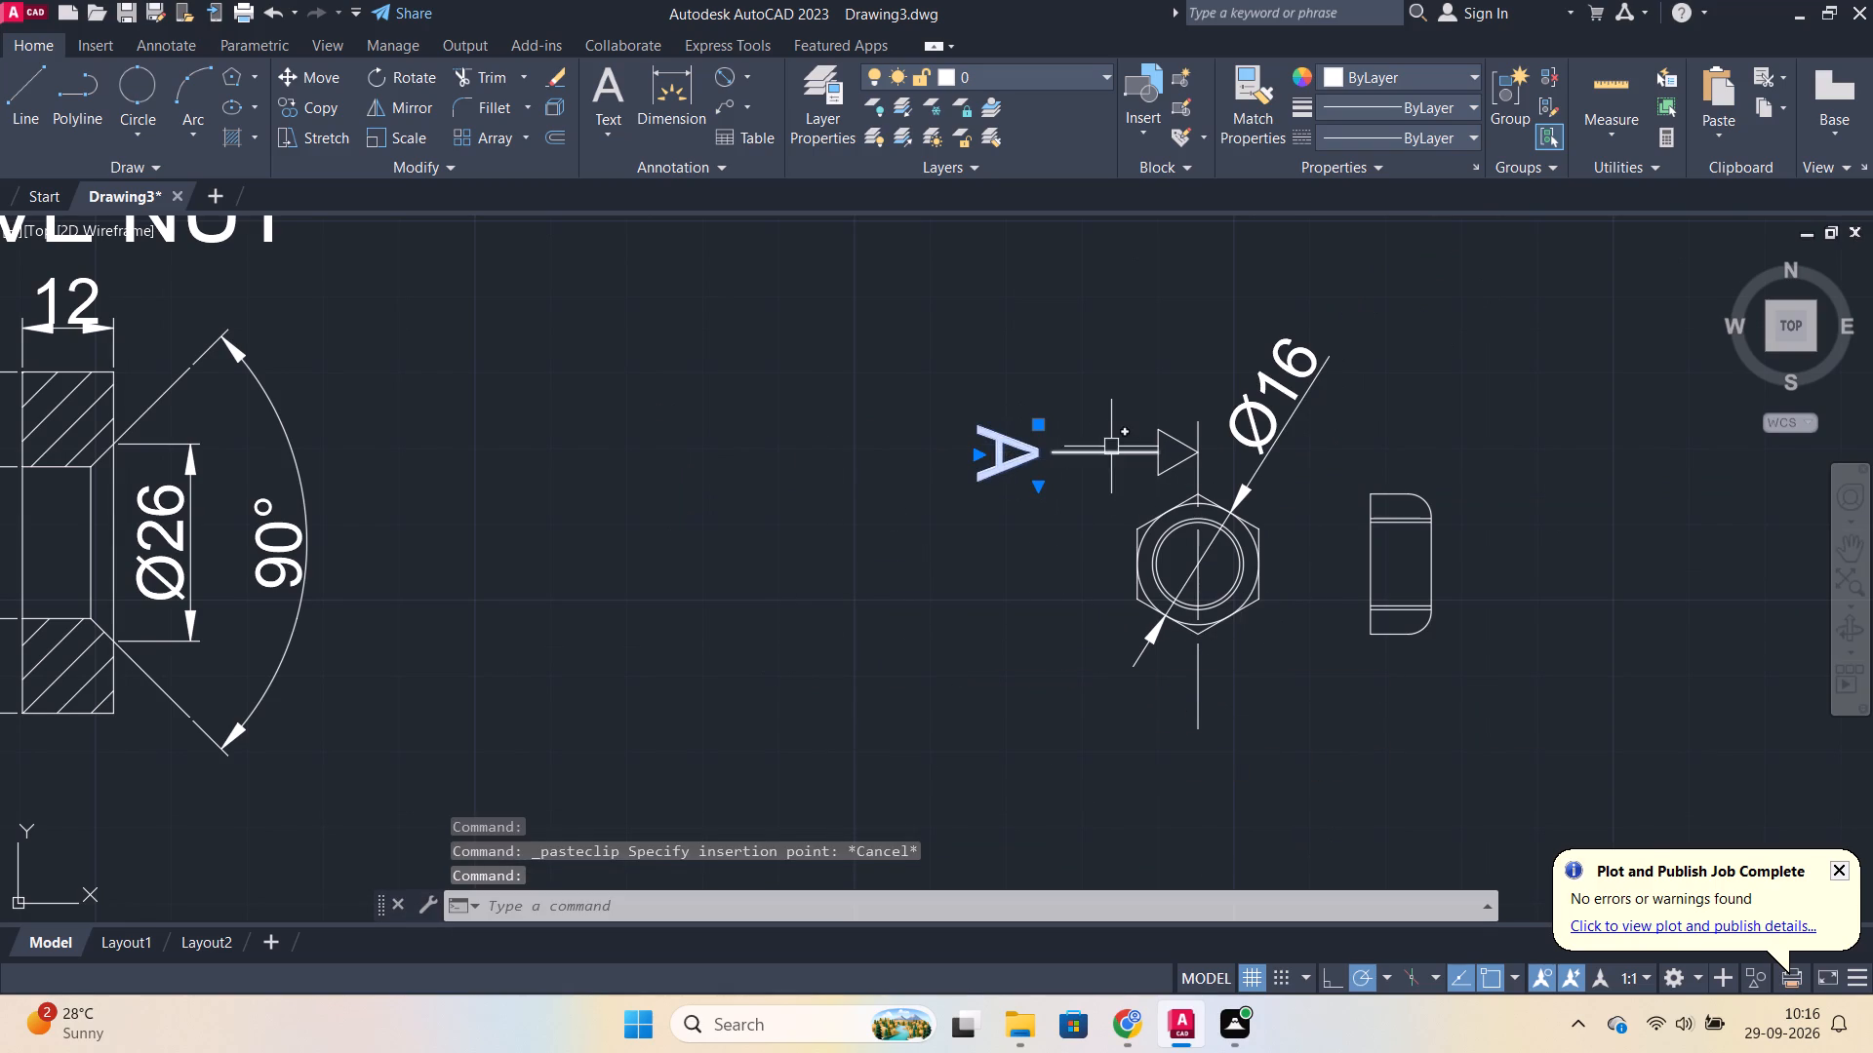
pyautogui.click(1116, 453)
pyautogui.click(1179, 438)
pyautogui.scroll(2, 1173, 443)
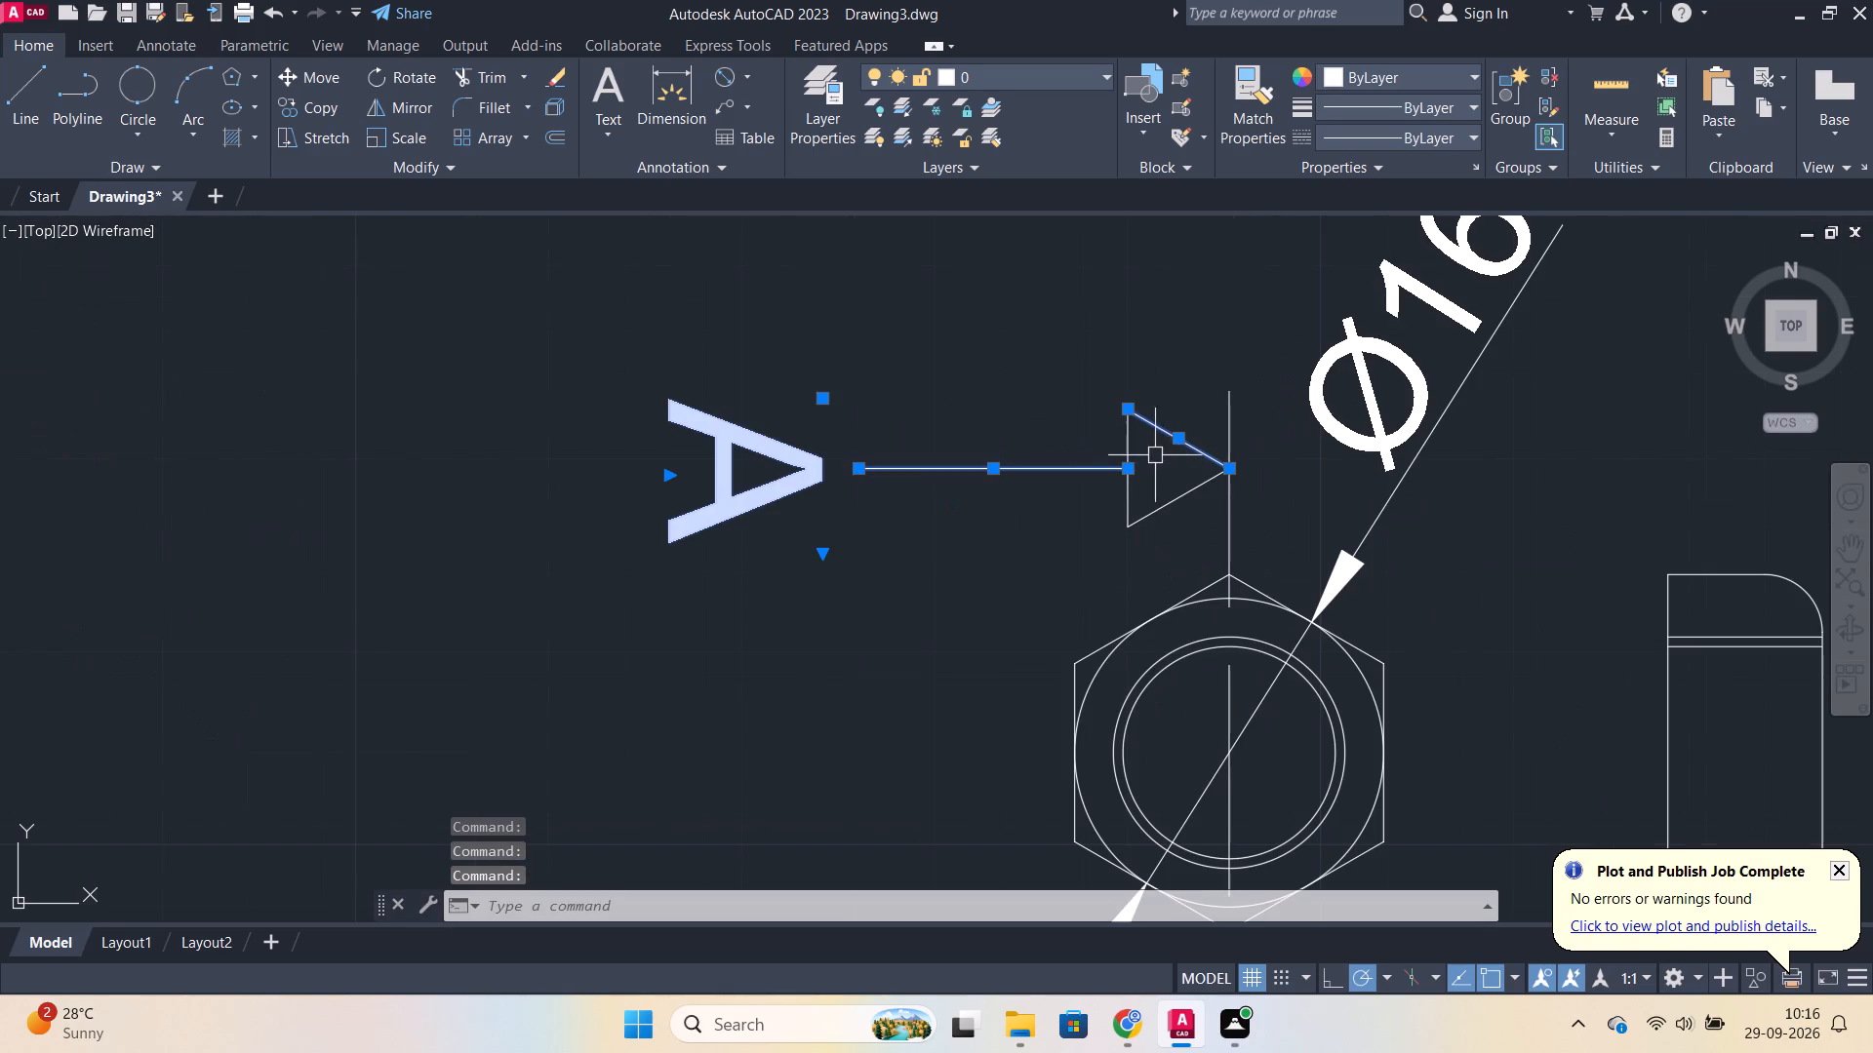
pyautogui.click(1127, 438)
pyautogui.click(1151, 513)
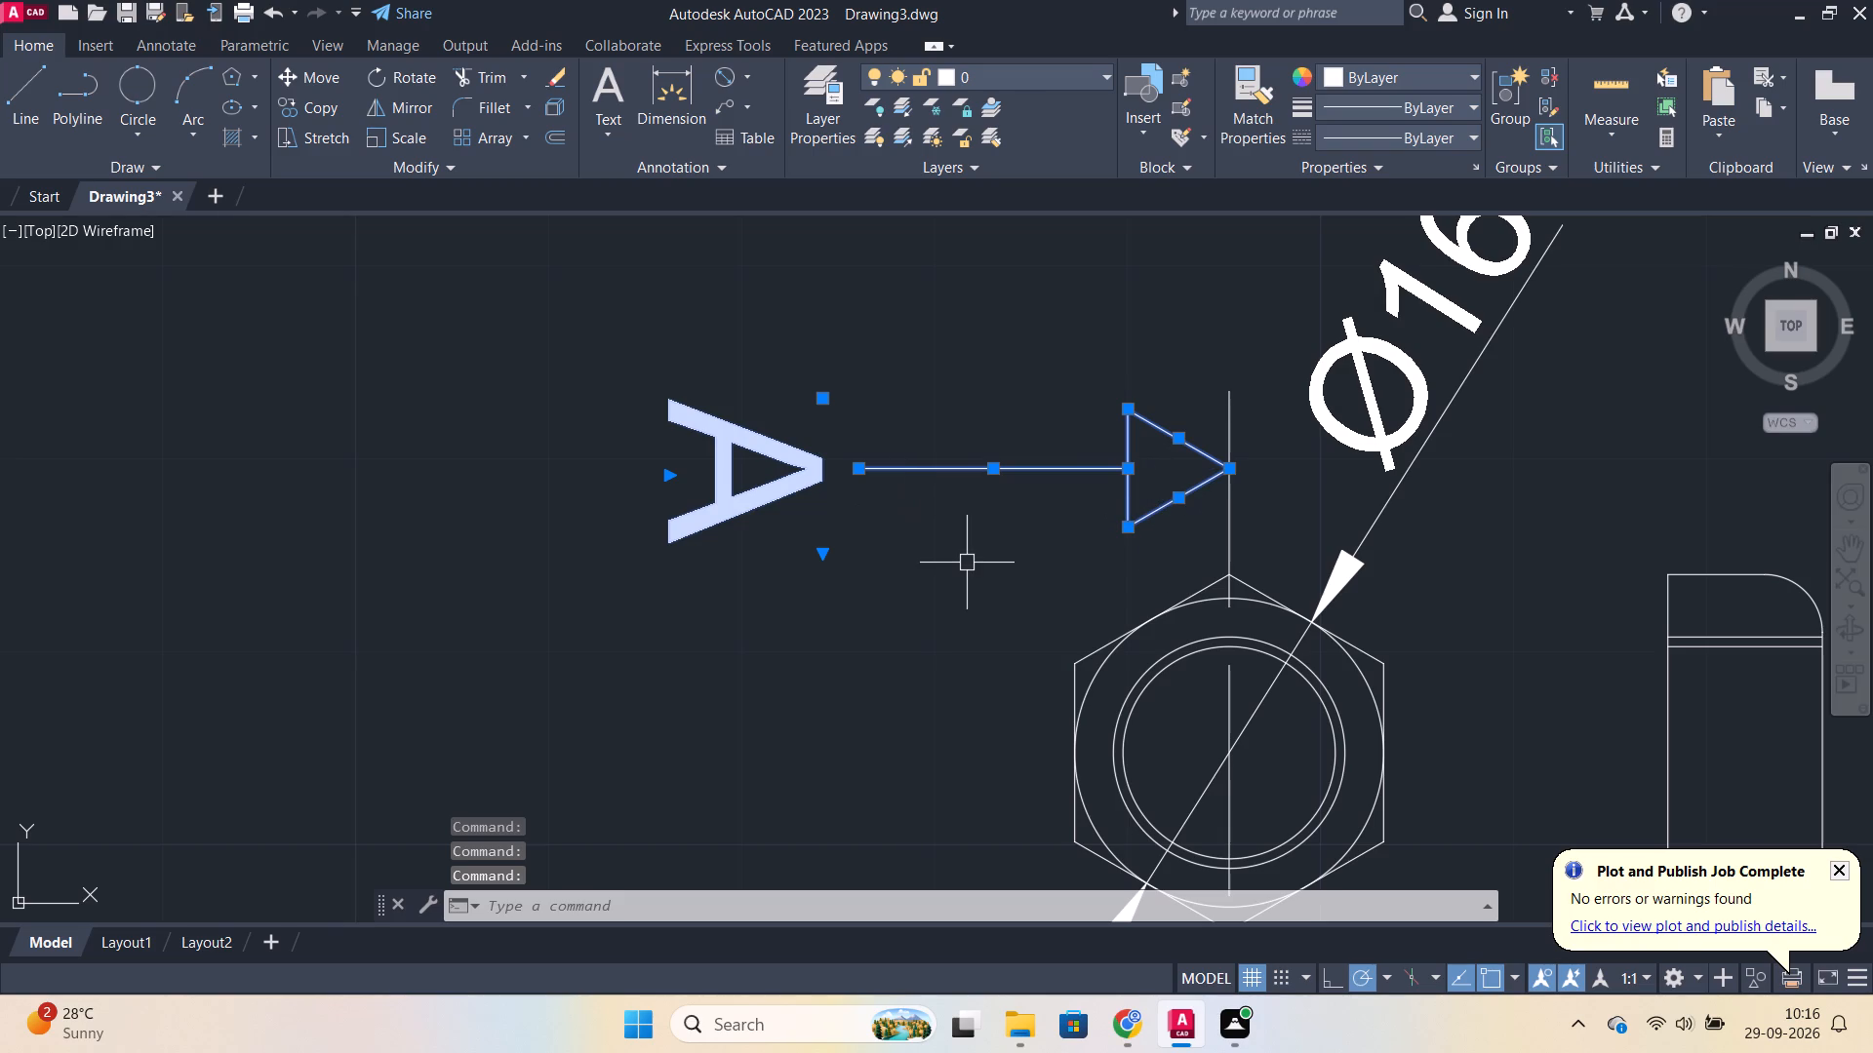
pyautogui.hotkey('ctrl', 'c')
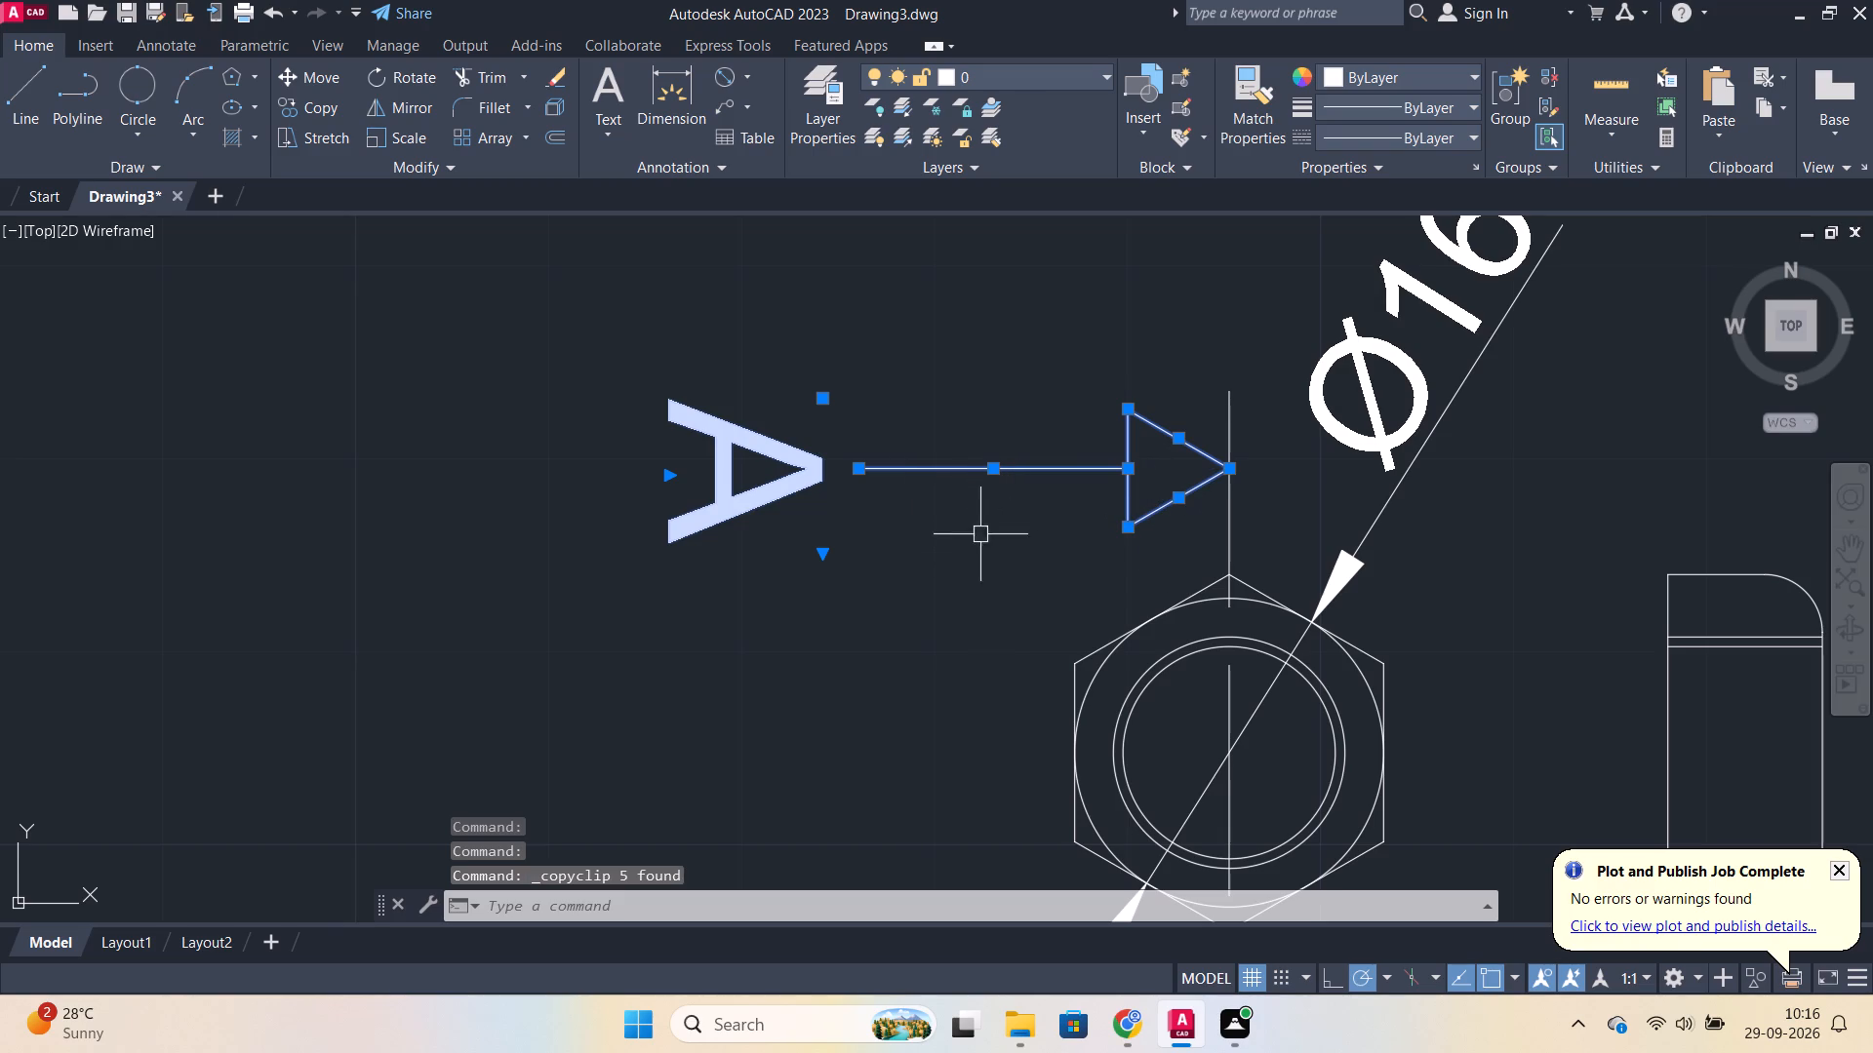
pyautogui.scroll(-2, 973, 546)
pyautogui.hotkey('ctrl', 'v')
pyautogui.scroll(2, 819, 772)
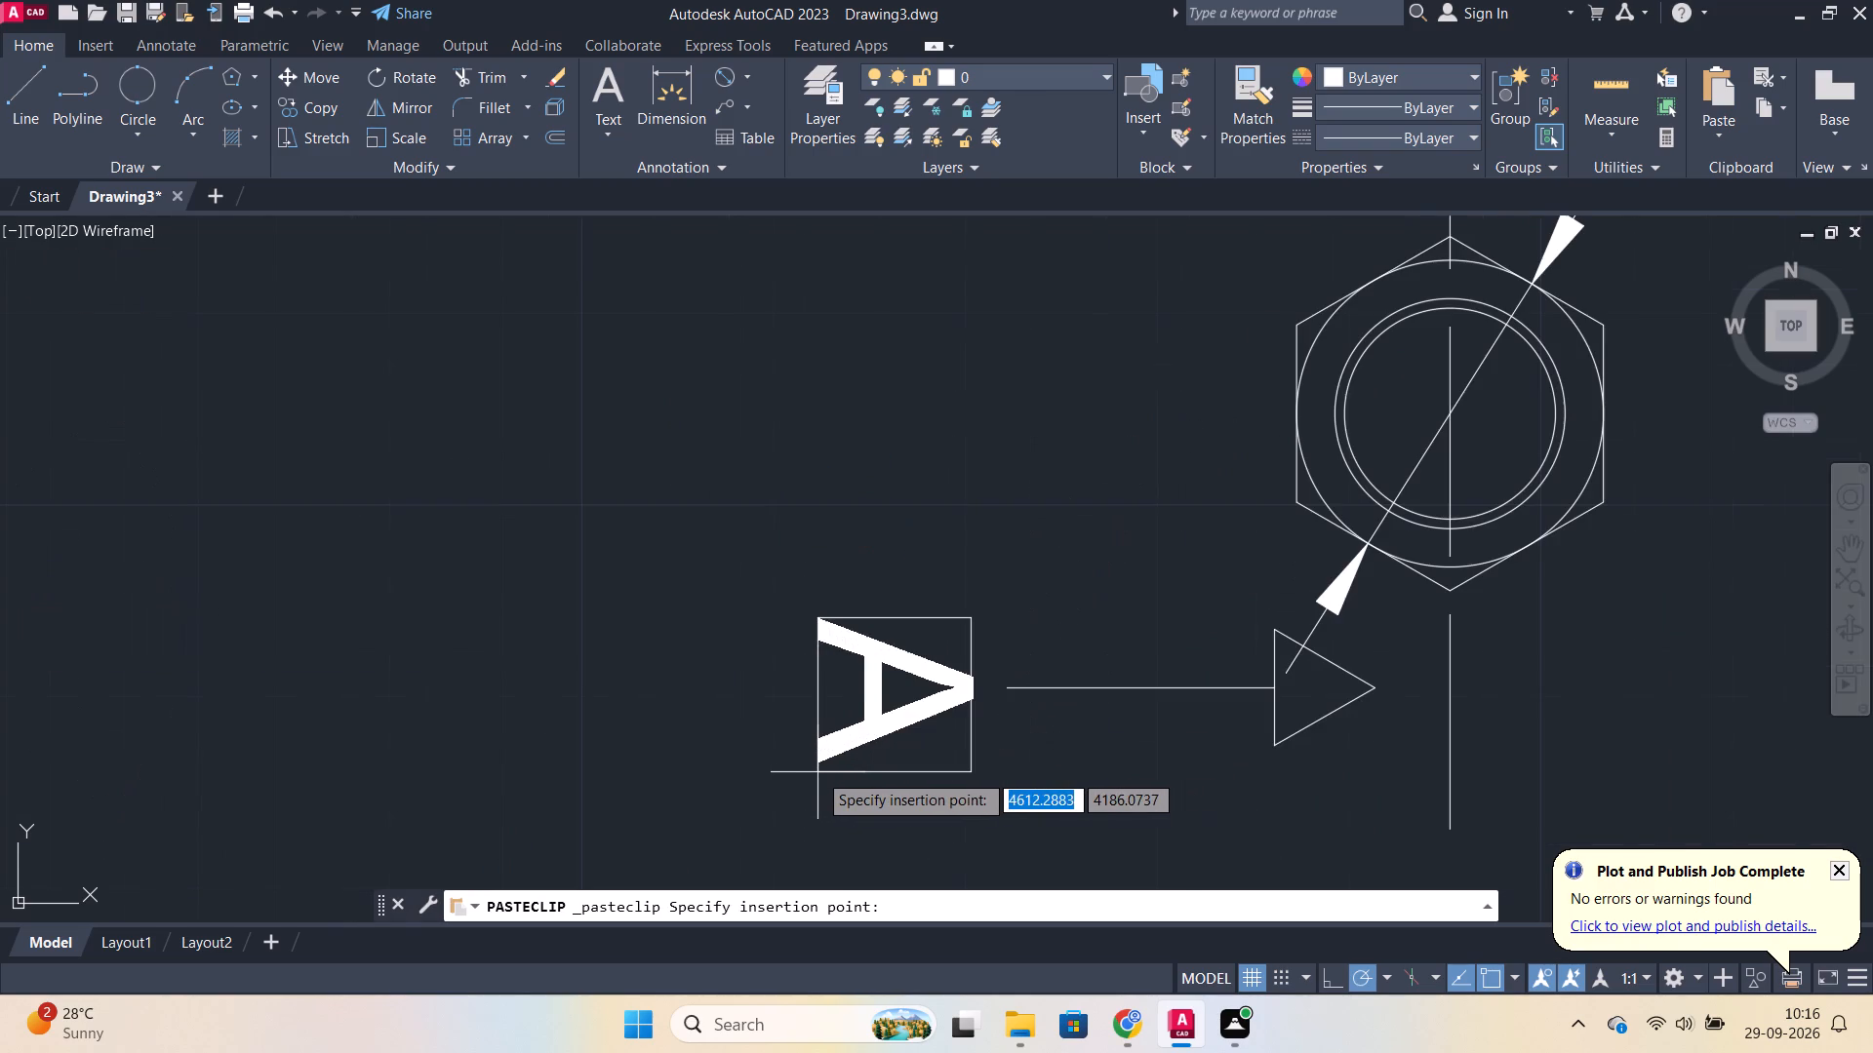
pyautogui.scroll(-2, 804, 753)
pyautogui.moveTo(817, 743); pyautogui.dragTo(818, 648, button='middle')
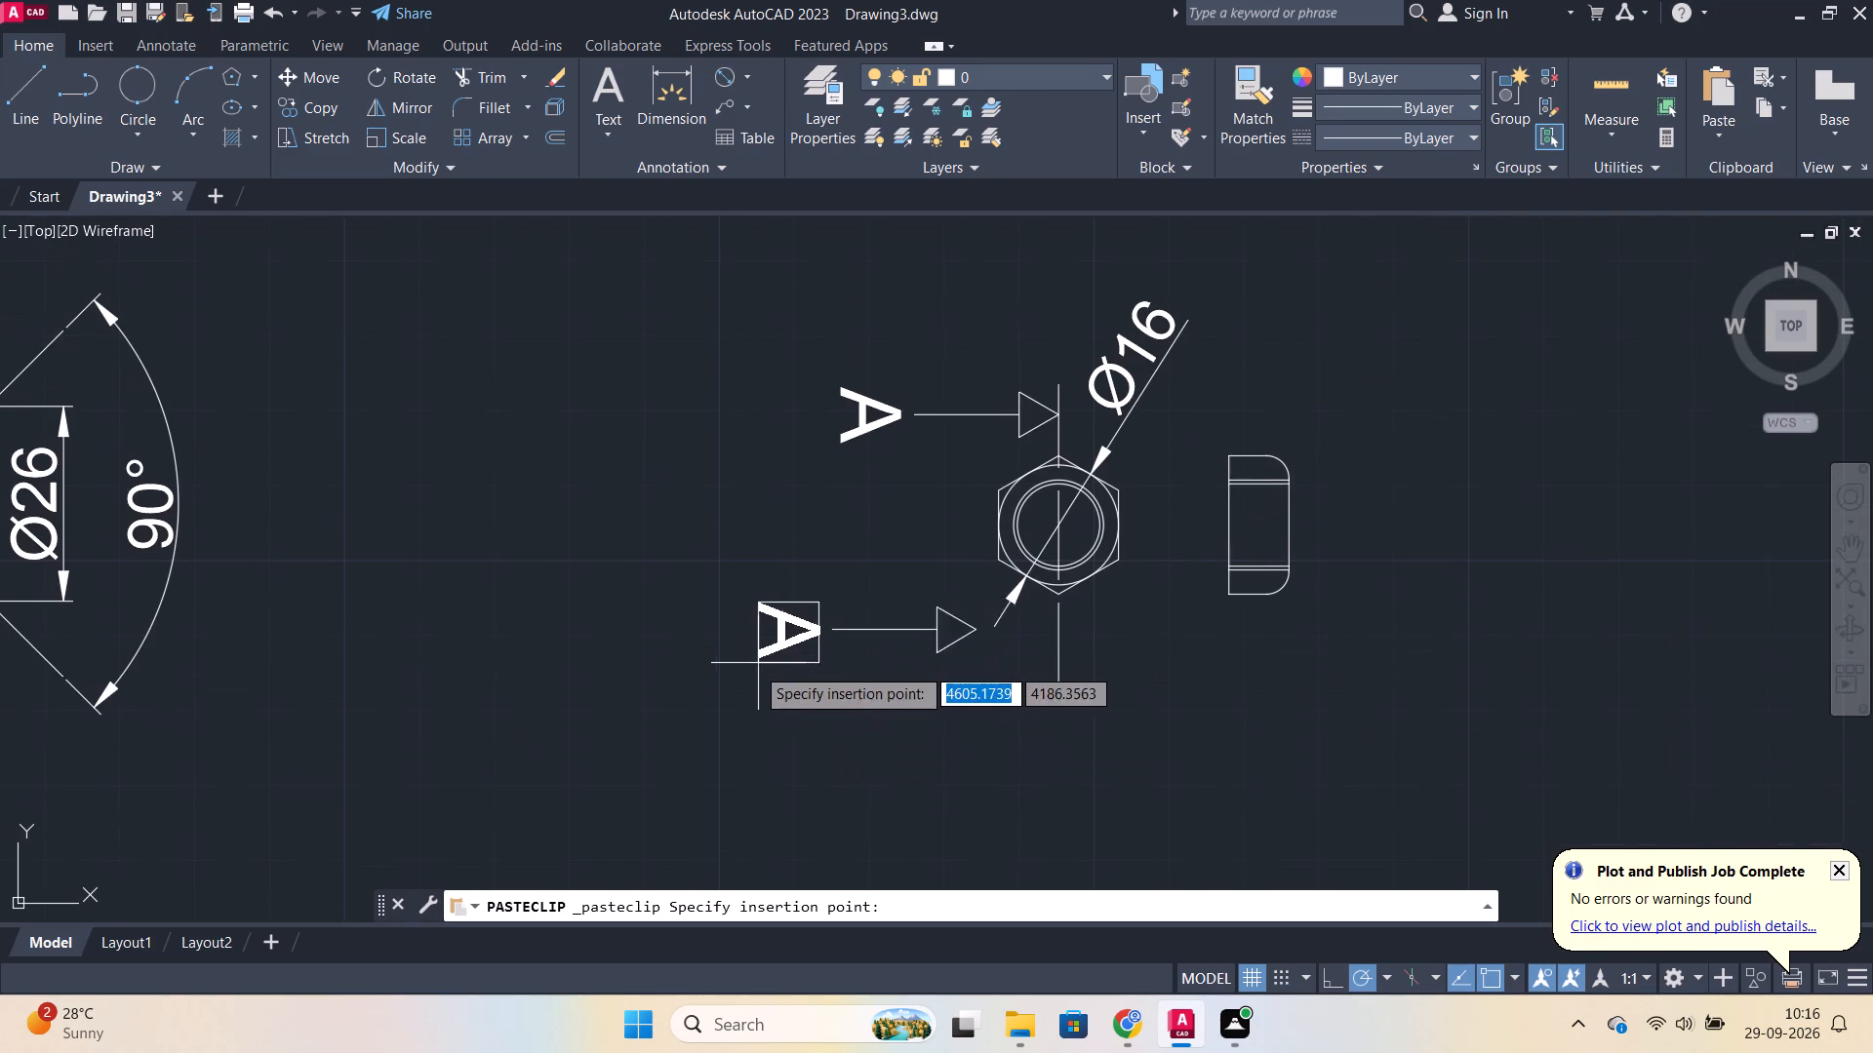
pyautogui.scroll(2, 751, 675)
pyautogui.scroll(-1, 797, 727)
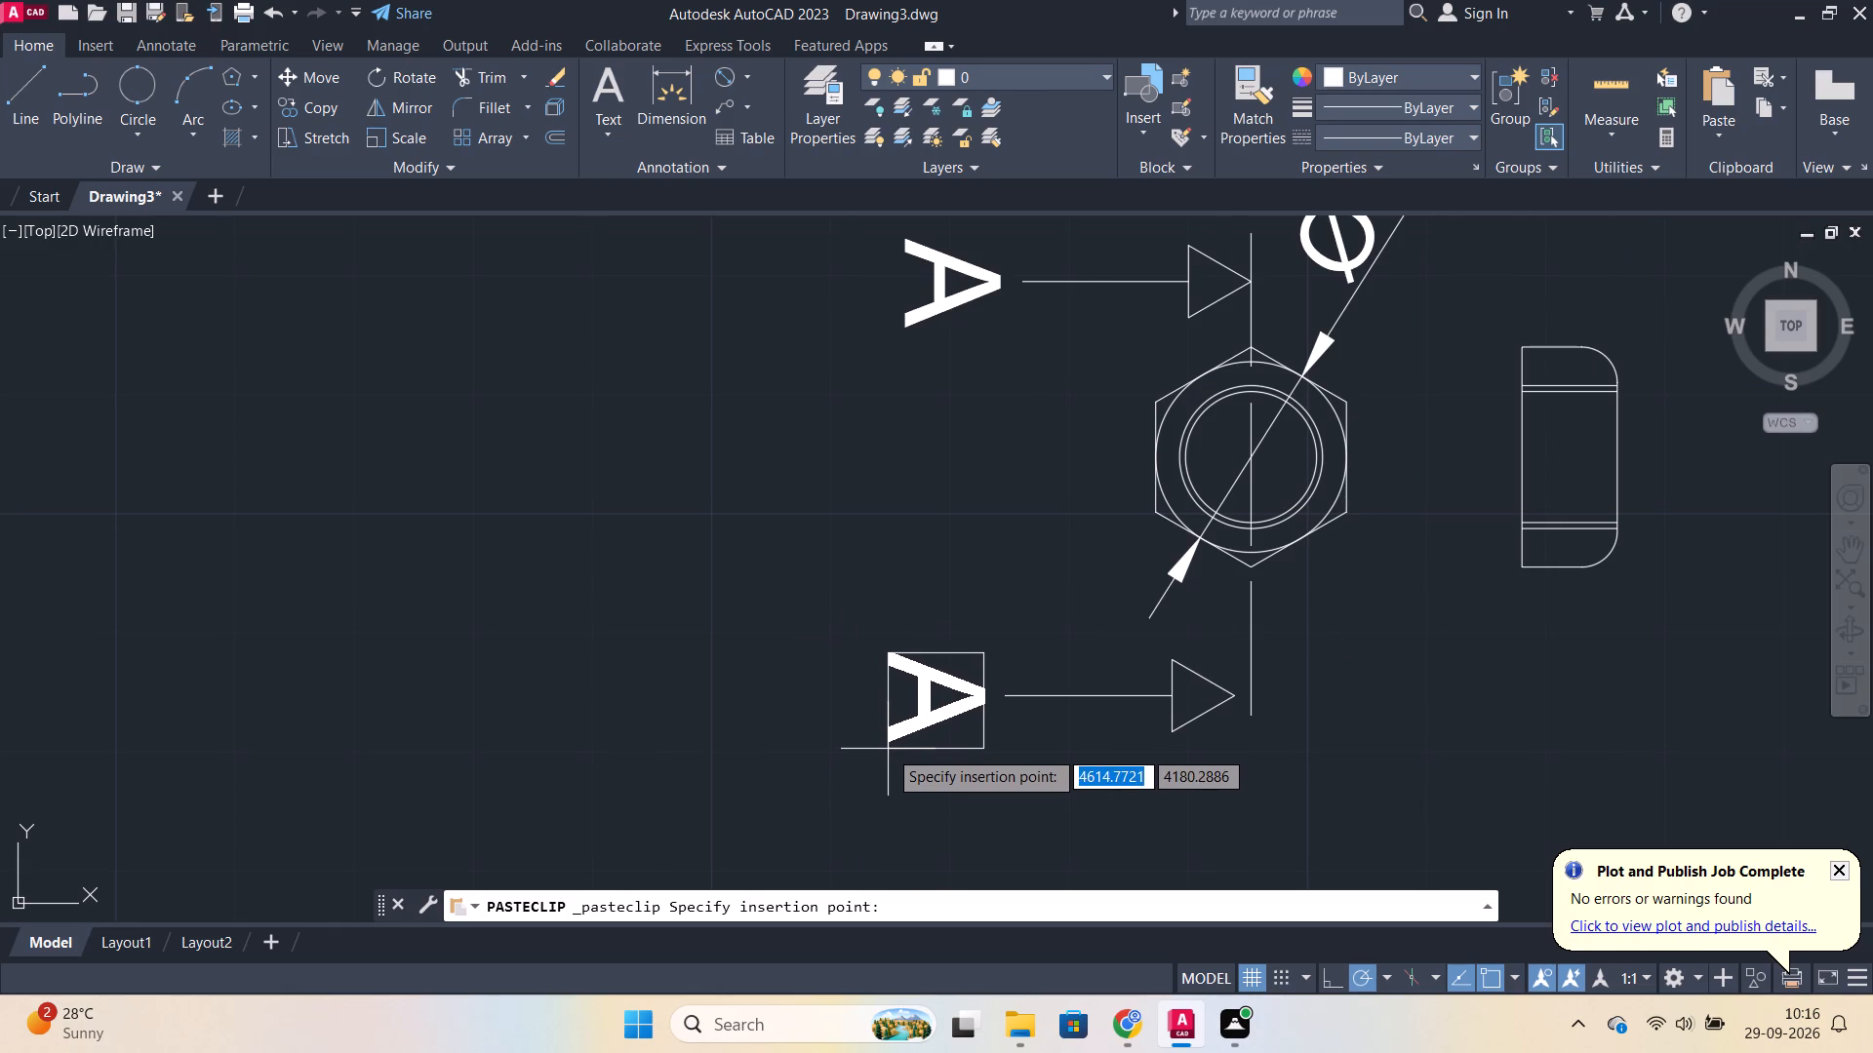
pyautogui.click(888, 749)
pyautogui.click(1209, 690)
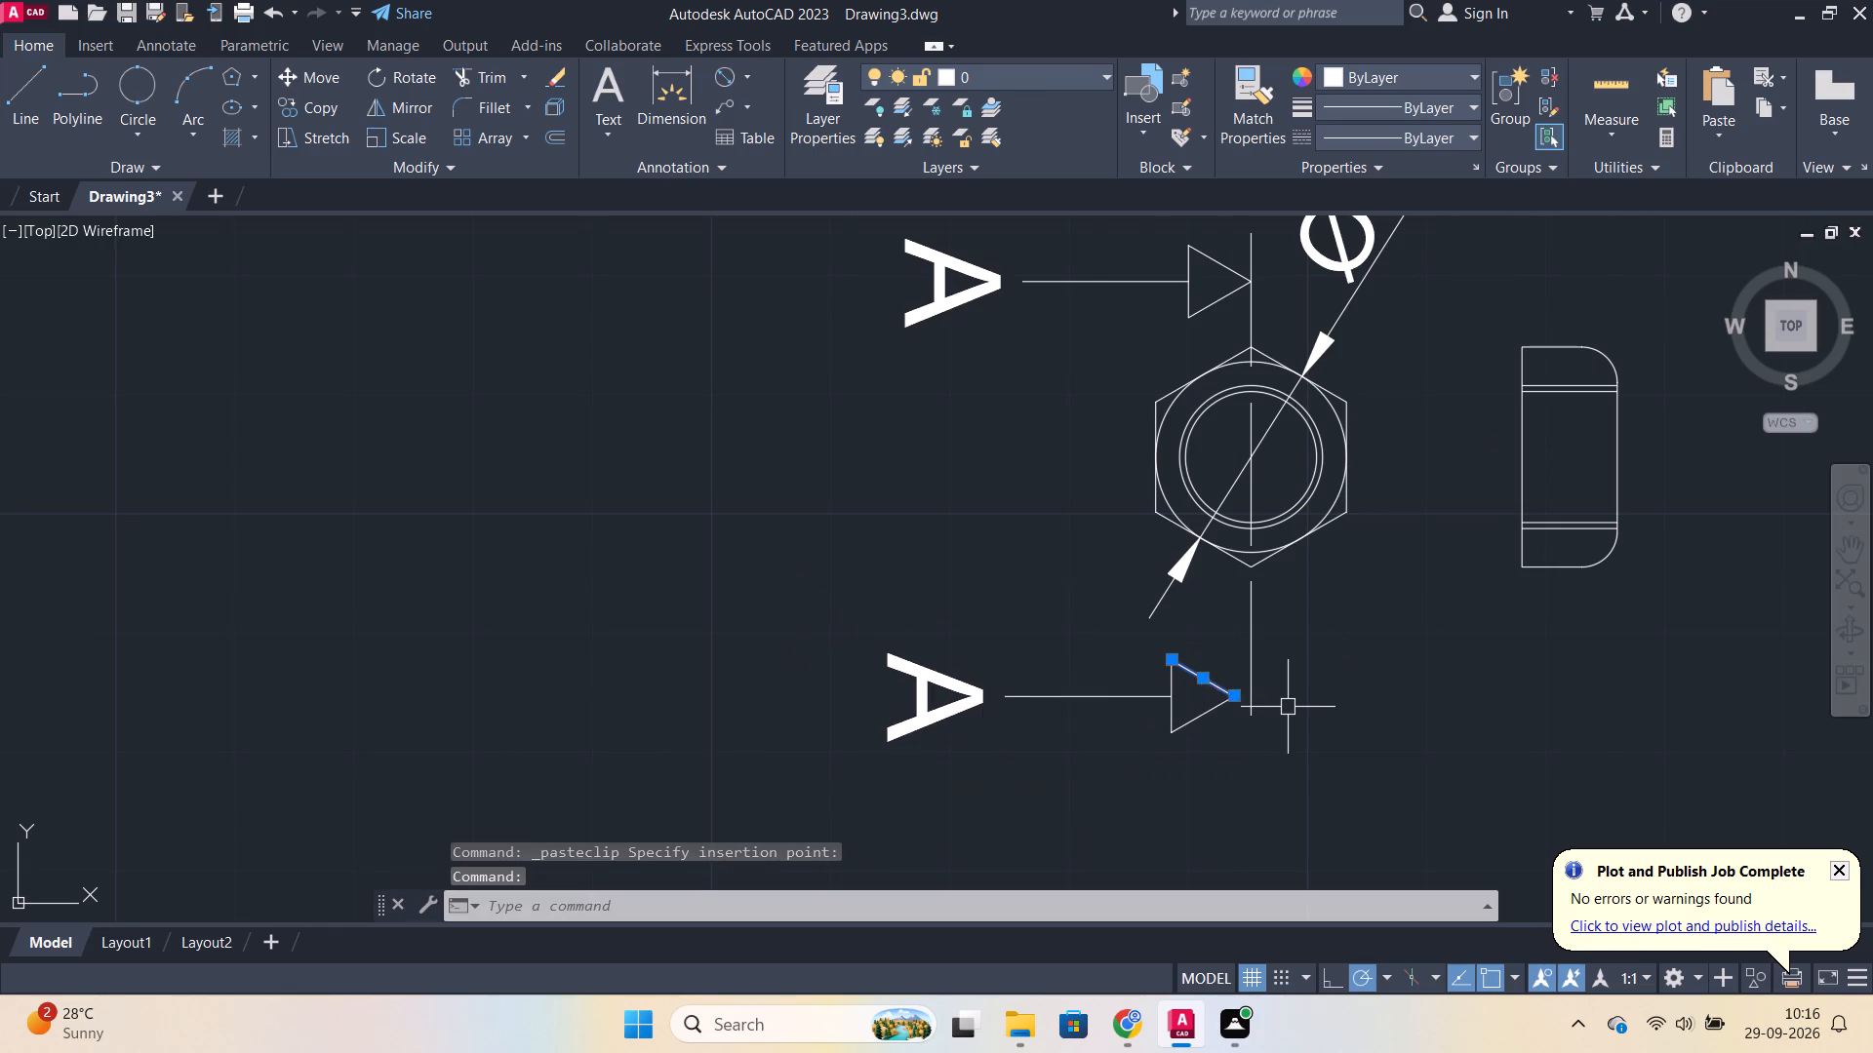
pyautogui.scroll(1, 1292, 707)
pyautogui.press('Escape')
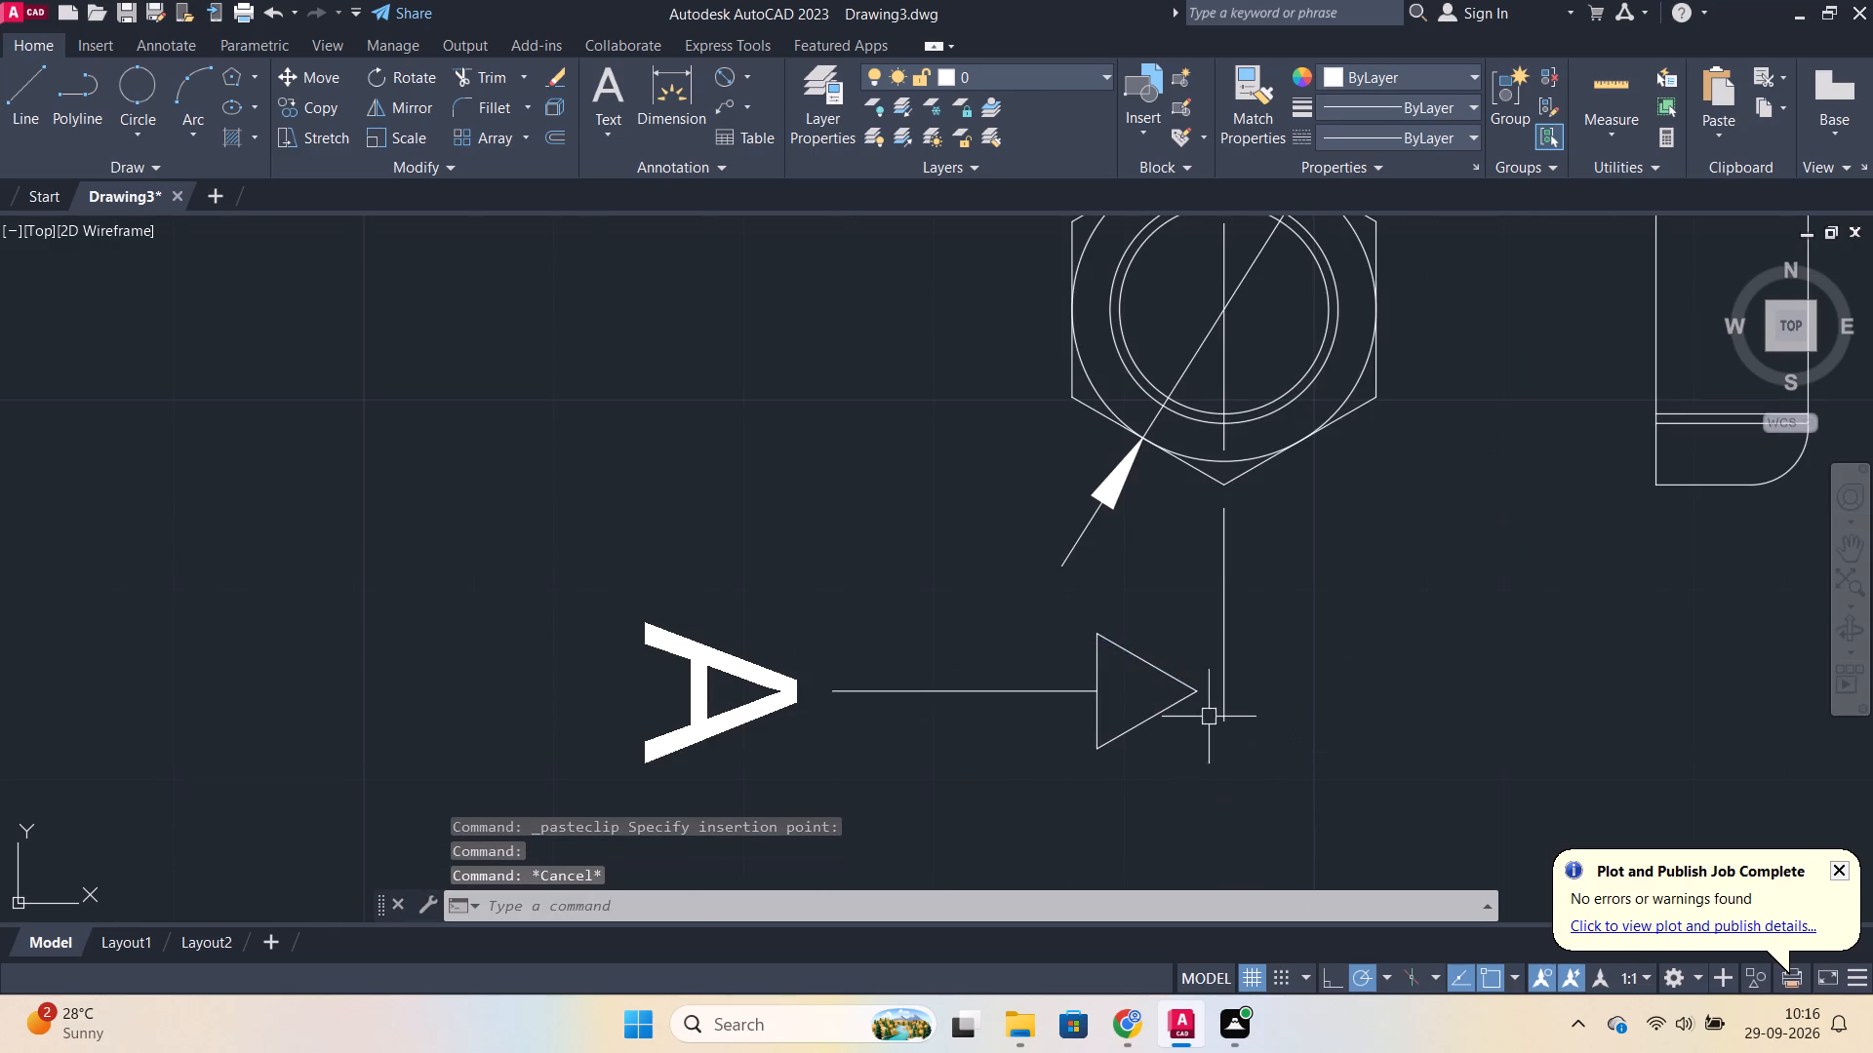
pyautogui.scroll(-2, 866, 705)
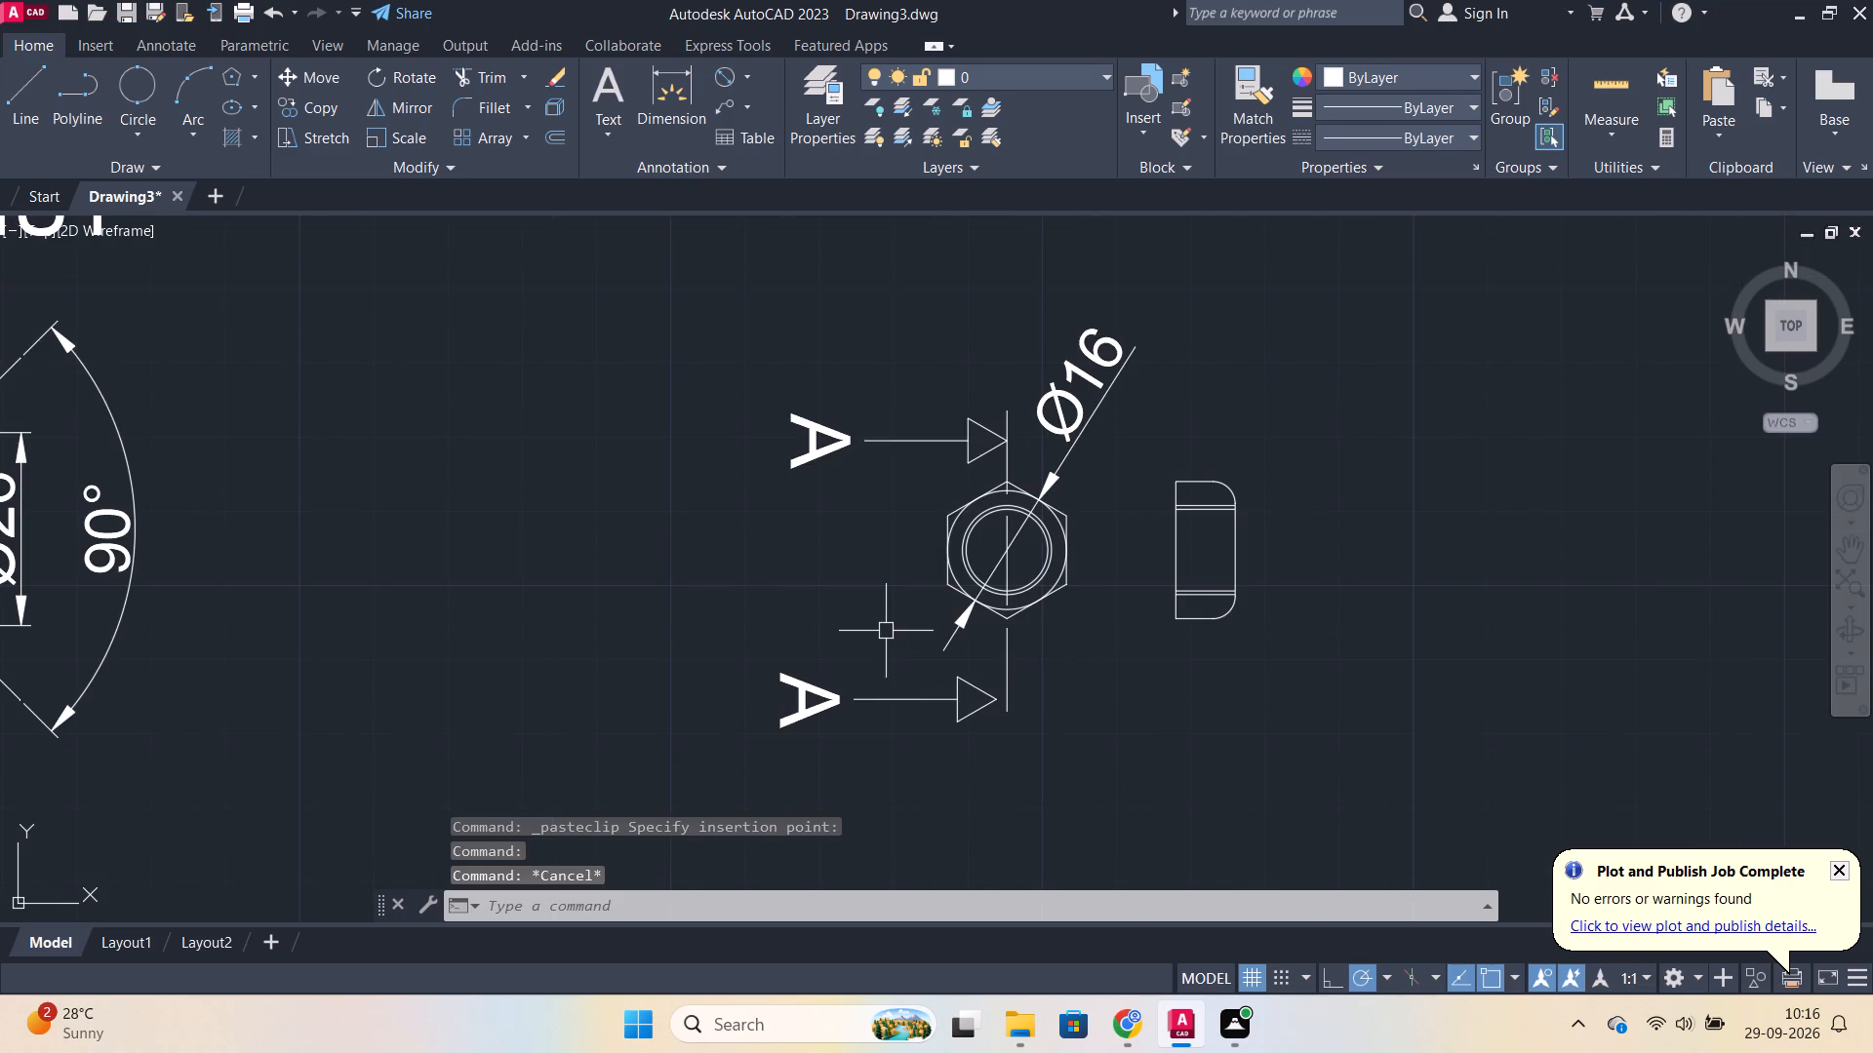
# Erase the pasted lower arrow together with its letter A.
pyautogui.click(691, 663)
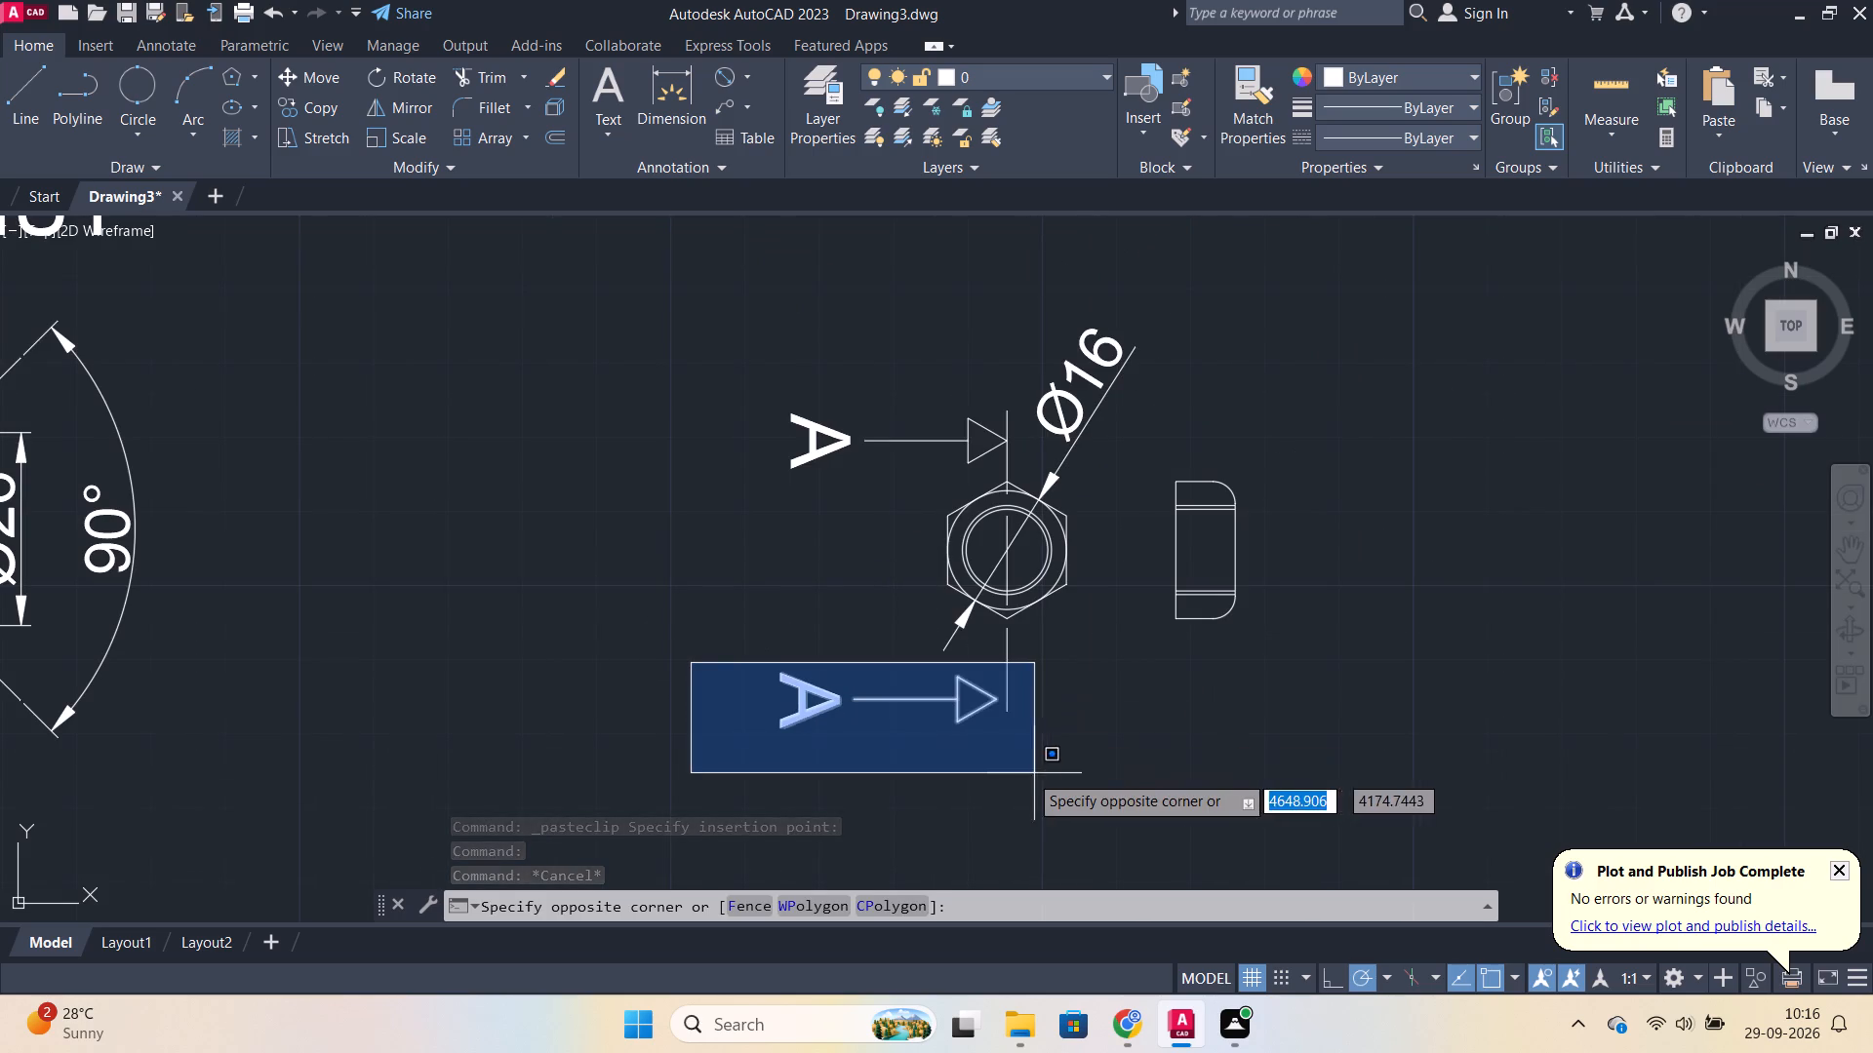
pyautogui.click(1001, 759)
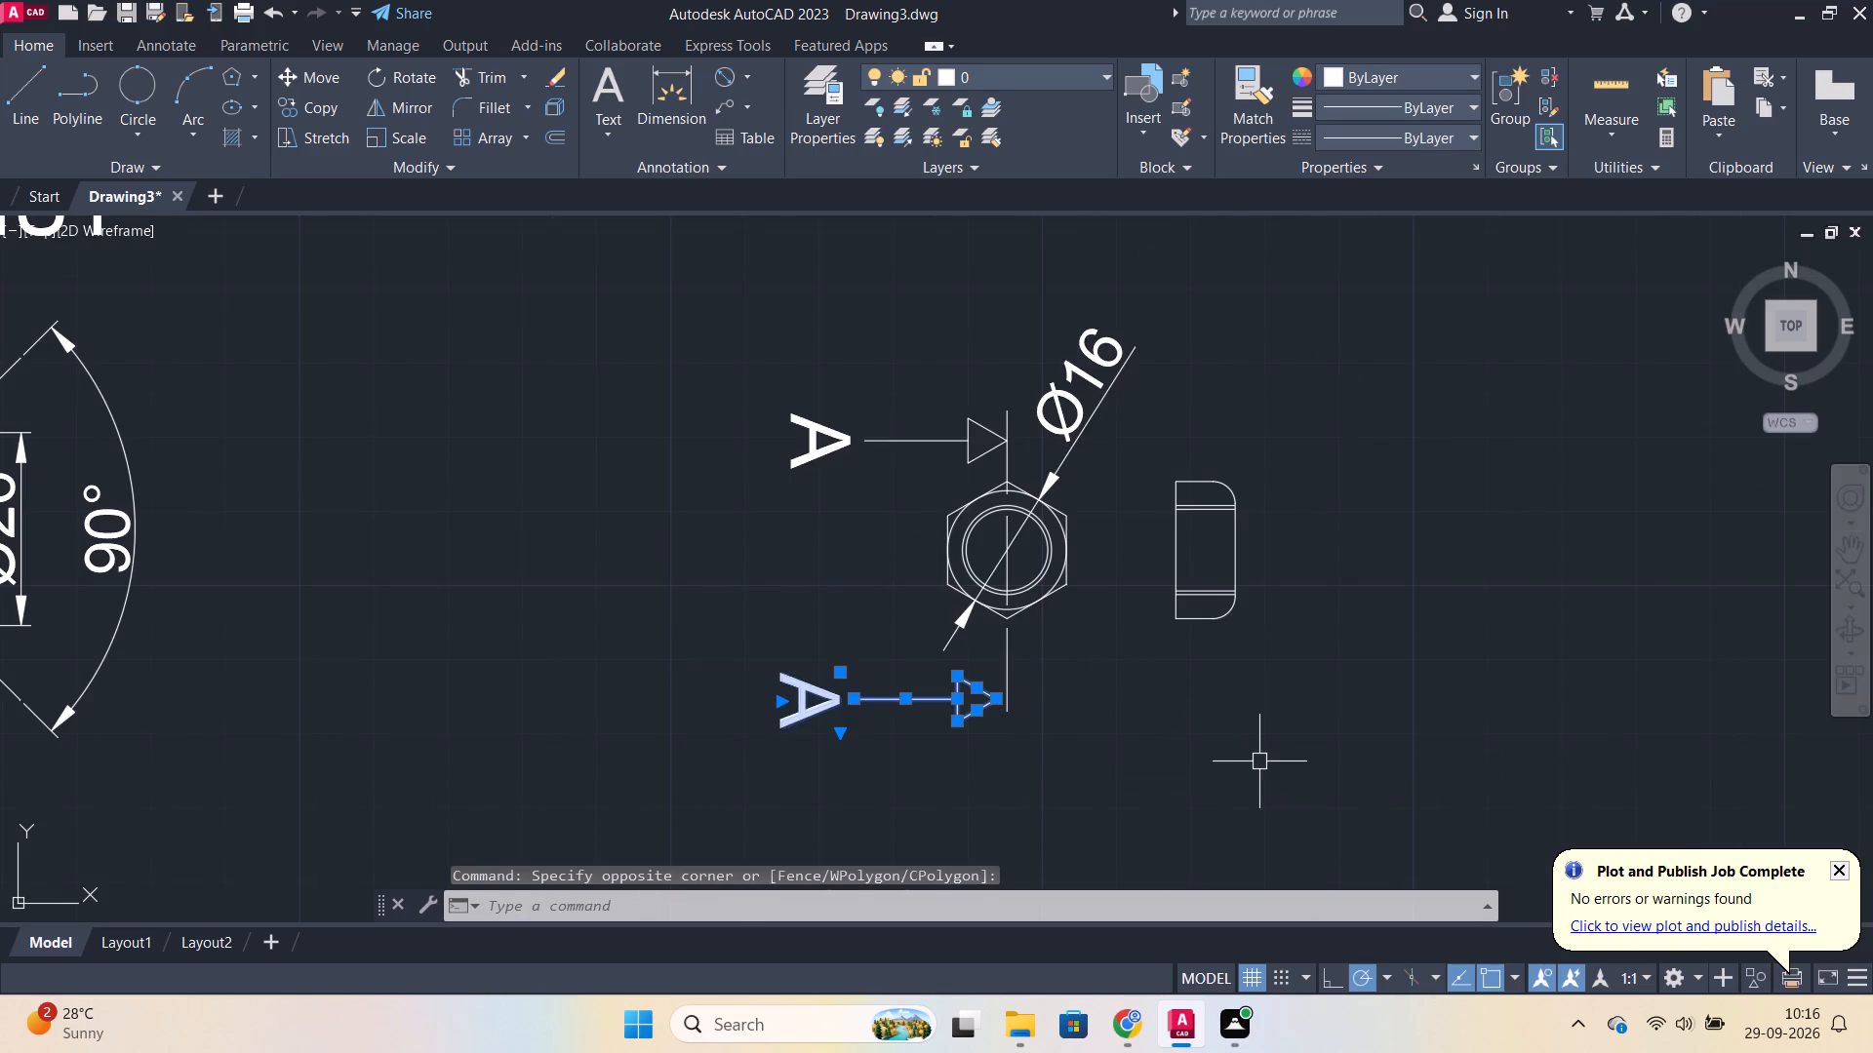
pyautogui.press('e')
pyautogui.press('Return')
# Mirror the upper section arrow and letter A about a horizontal line through the hexagonal nut's centre, keeping the source objects.
pyautogui.click(756, 425)
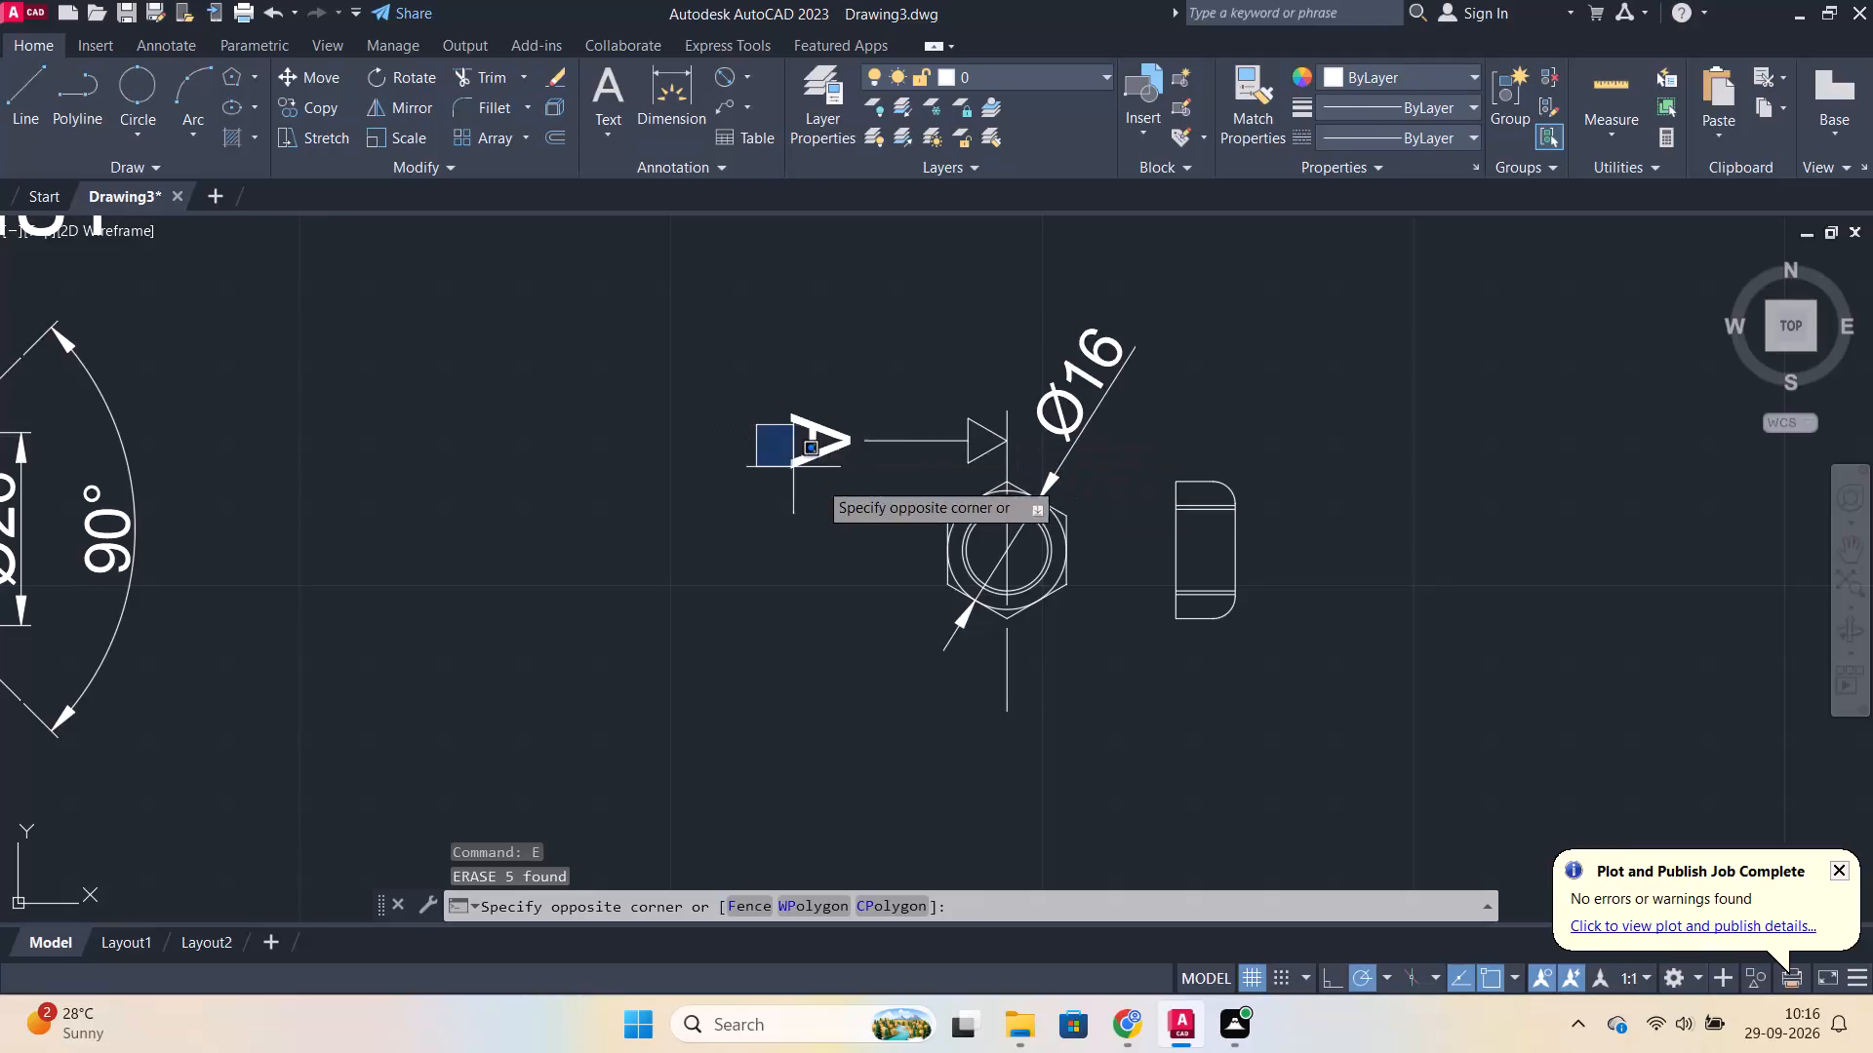
pyautogui.press('Escape')
pyautogui.moveTo(721, 377); pyautogui.dragTo(788, 426)
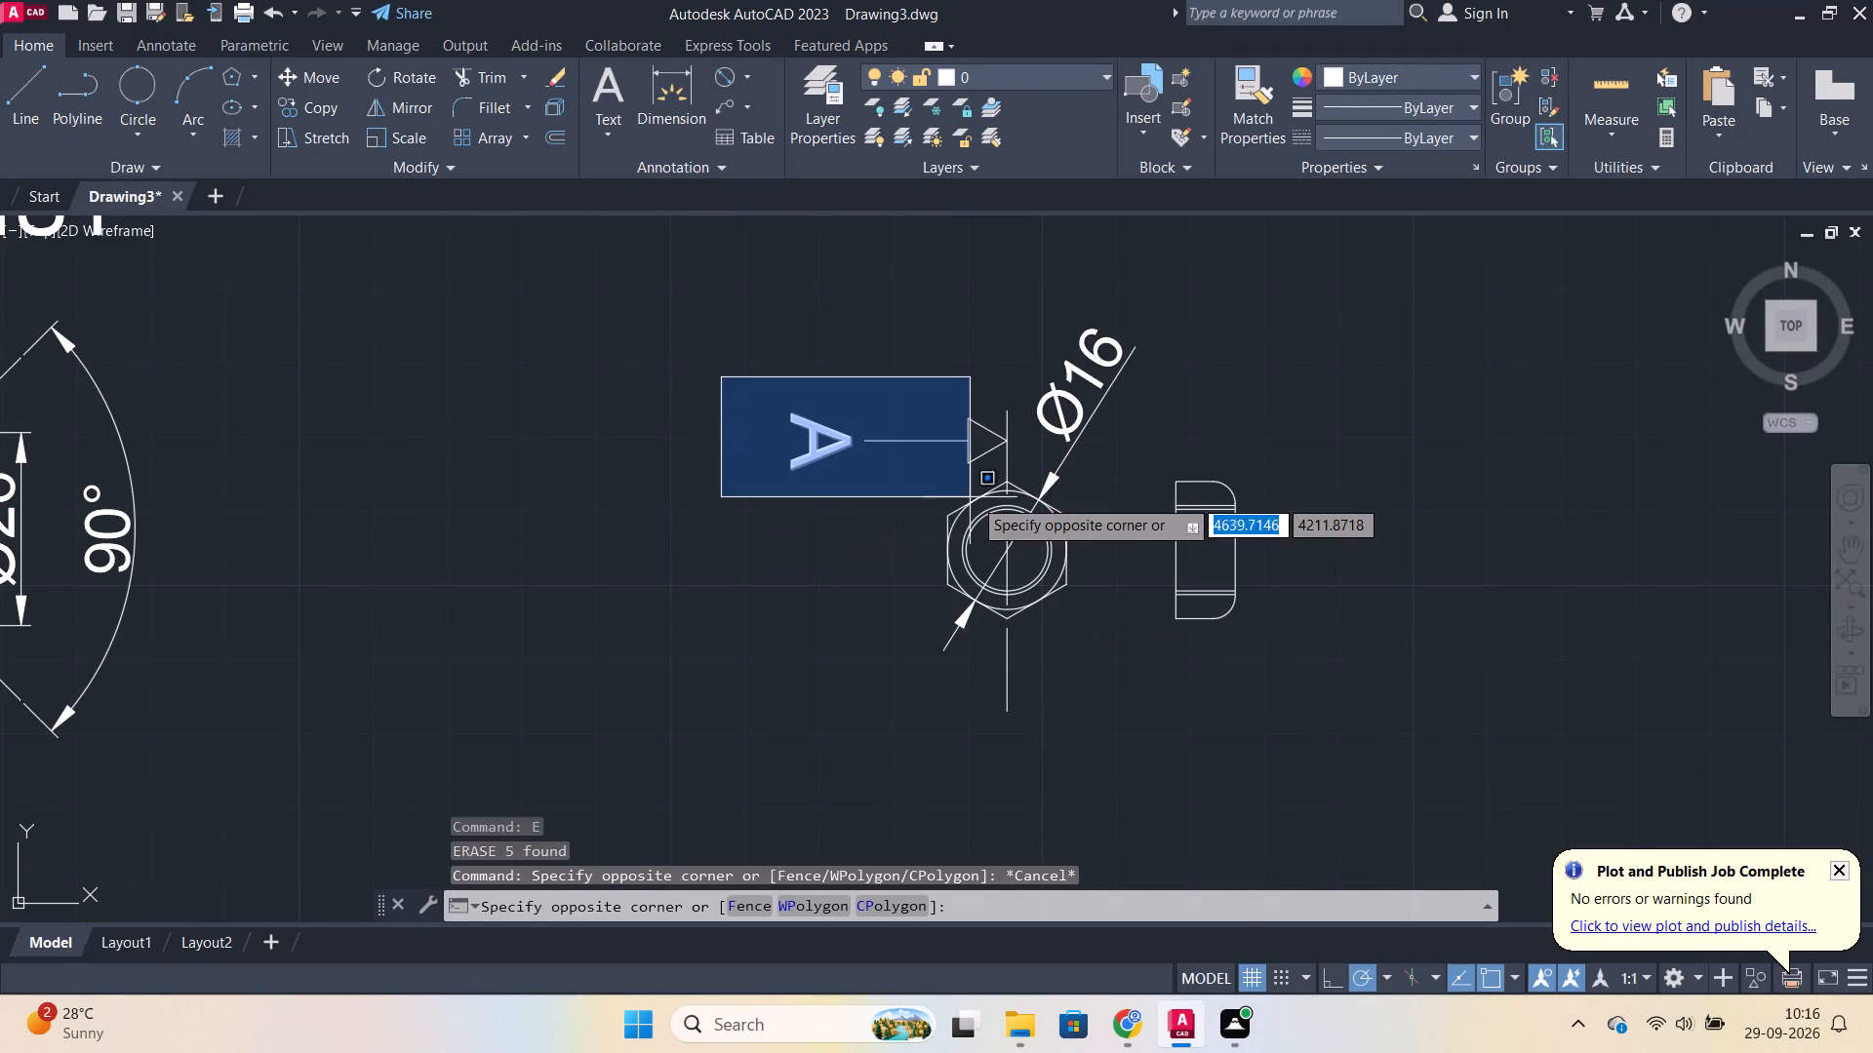
pyautogui.scroll(2, 1001, 463)
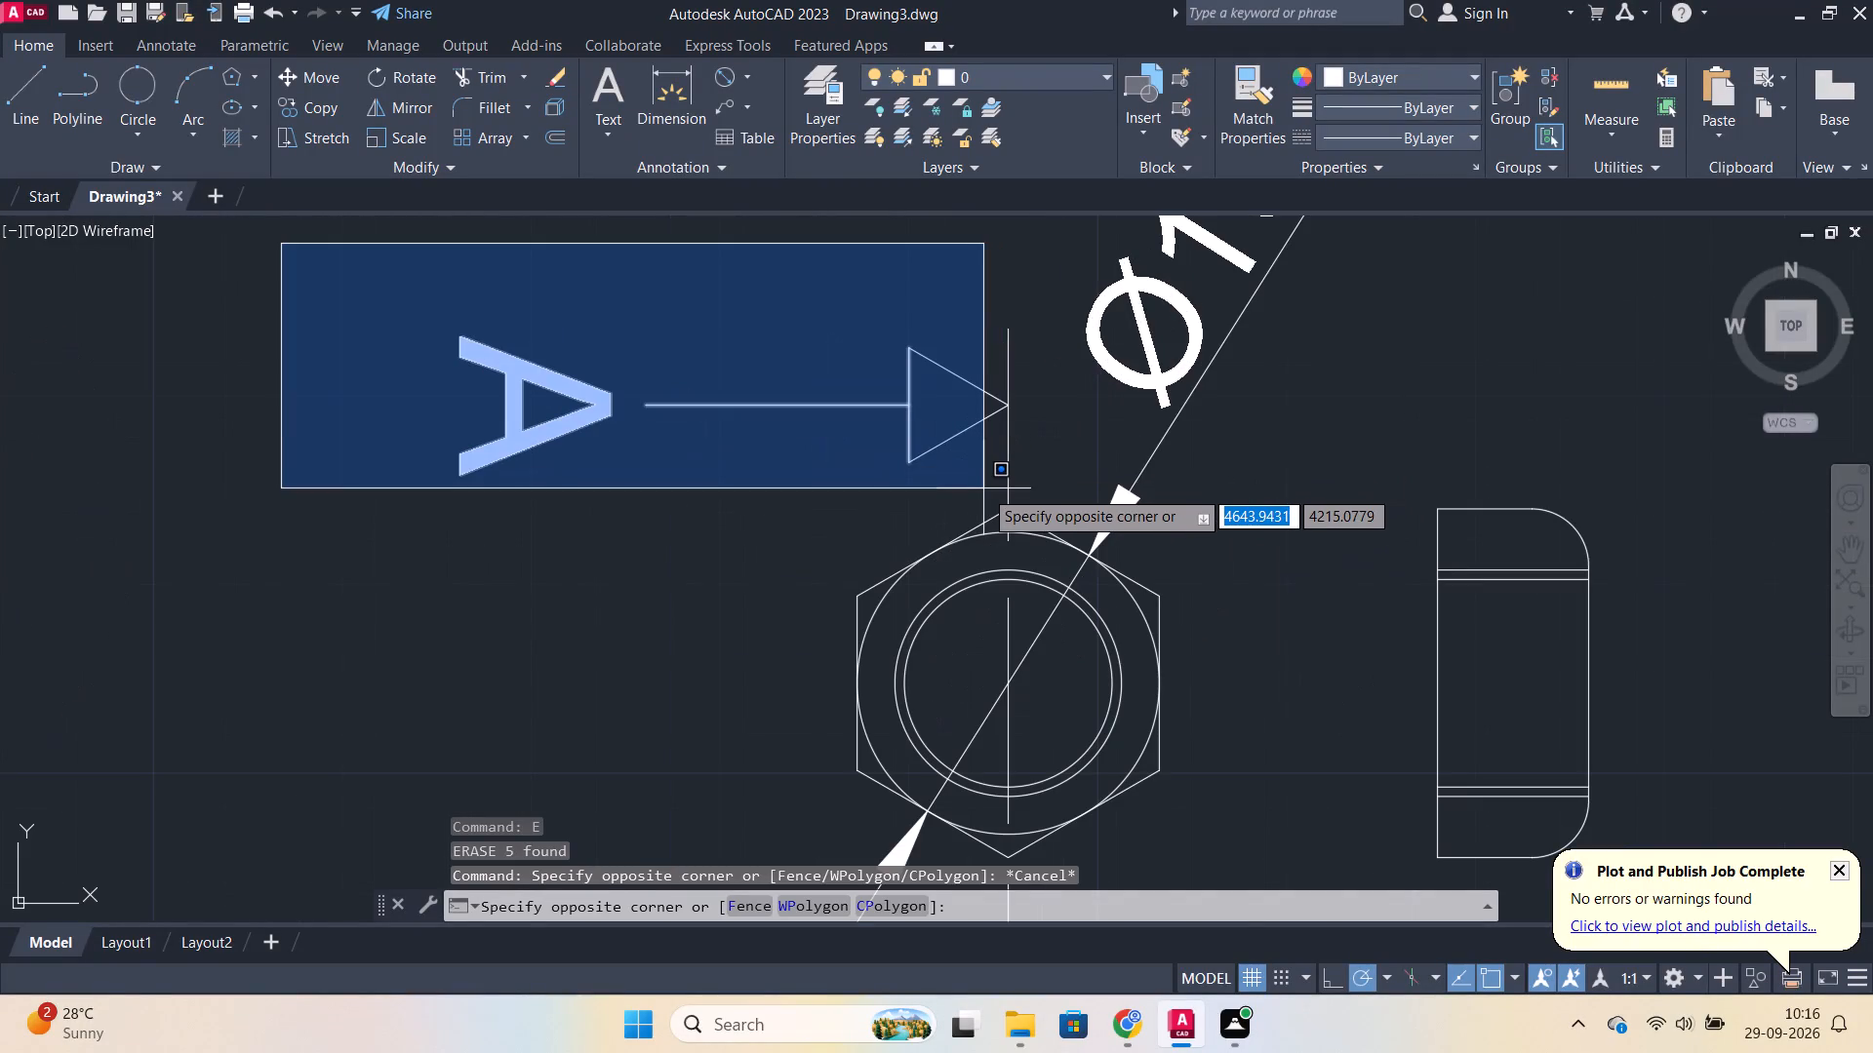
pyautogui.click(968, 483)
pyautogui.click(977, 427)
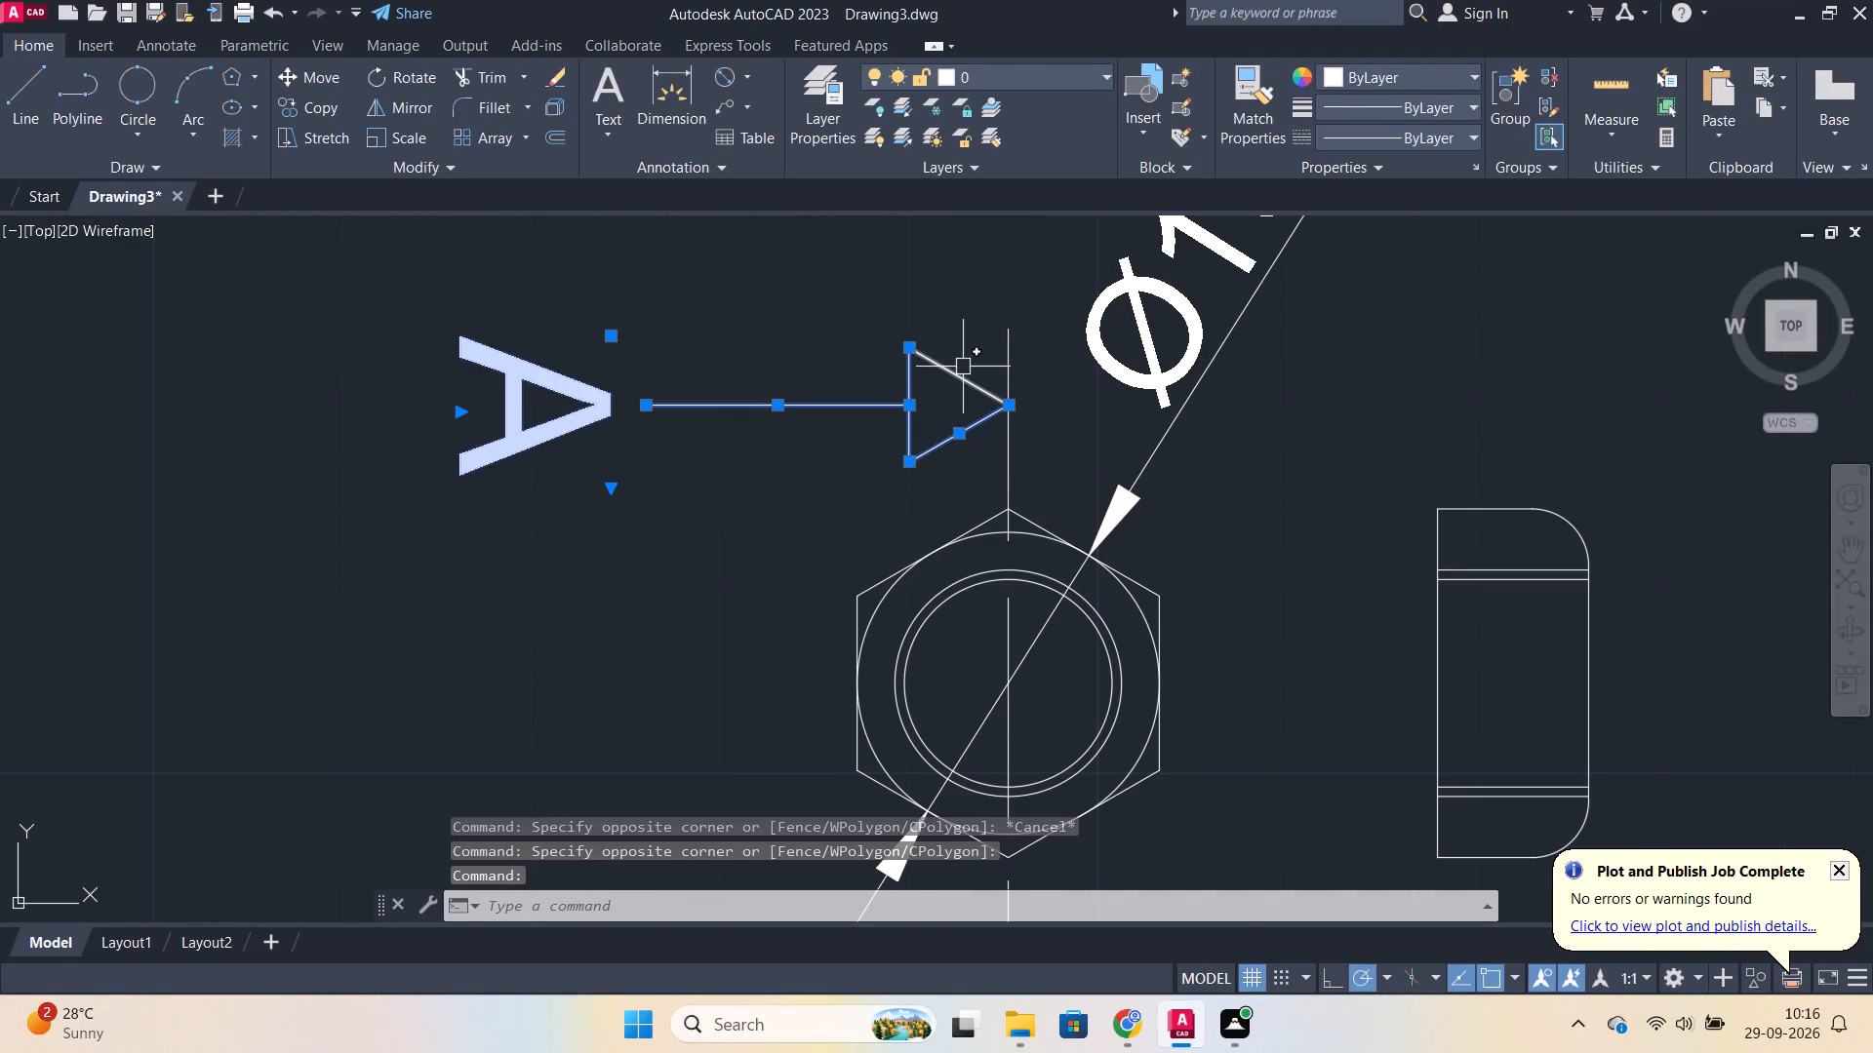
pyautogui.click(963, 372)
pyautogui.scroll(-1, 1141, 656)
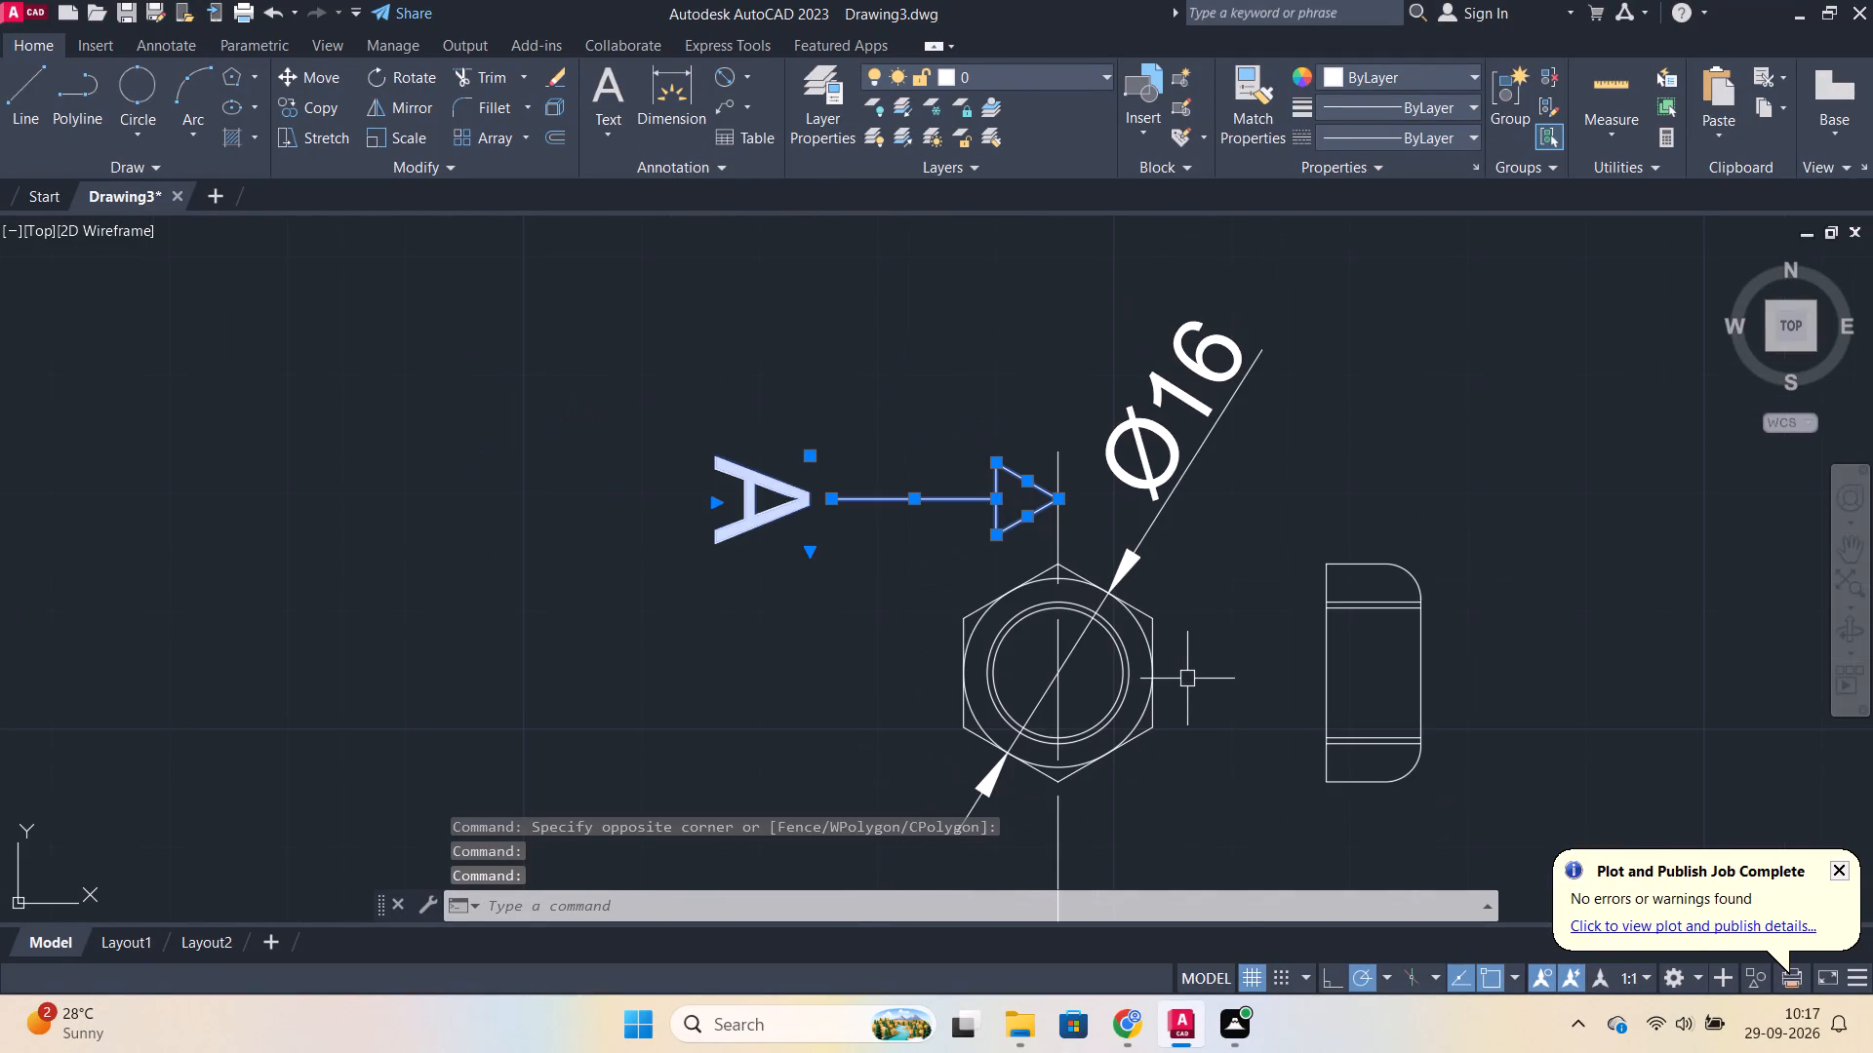
pyautogui.write('MI')
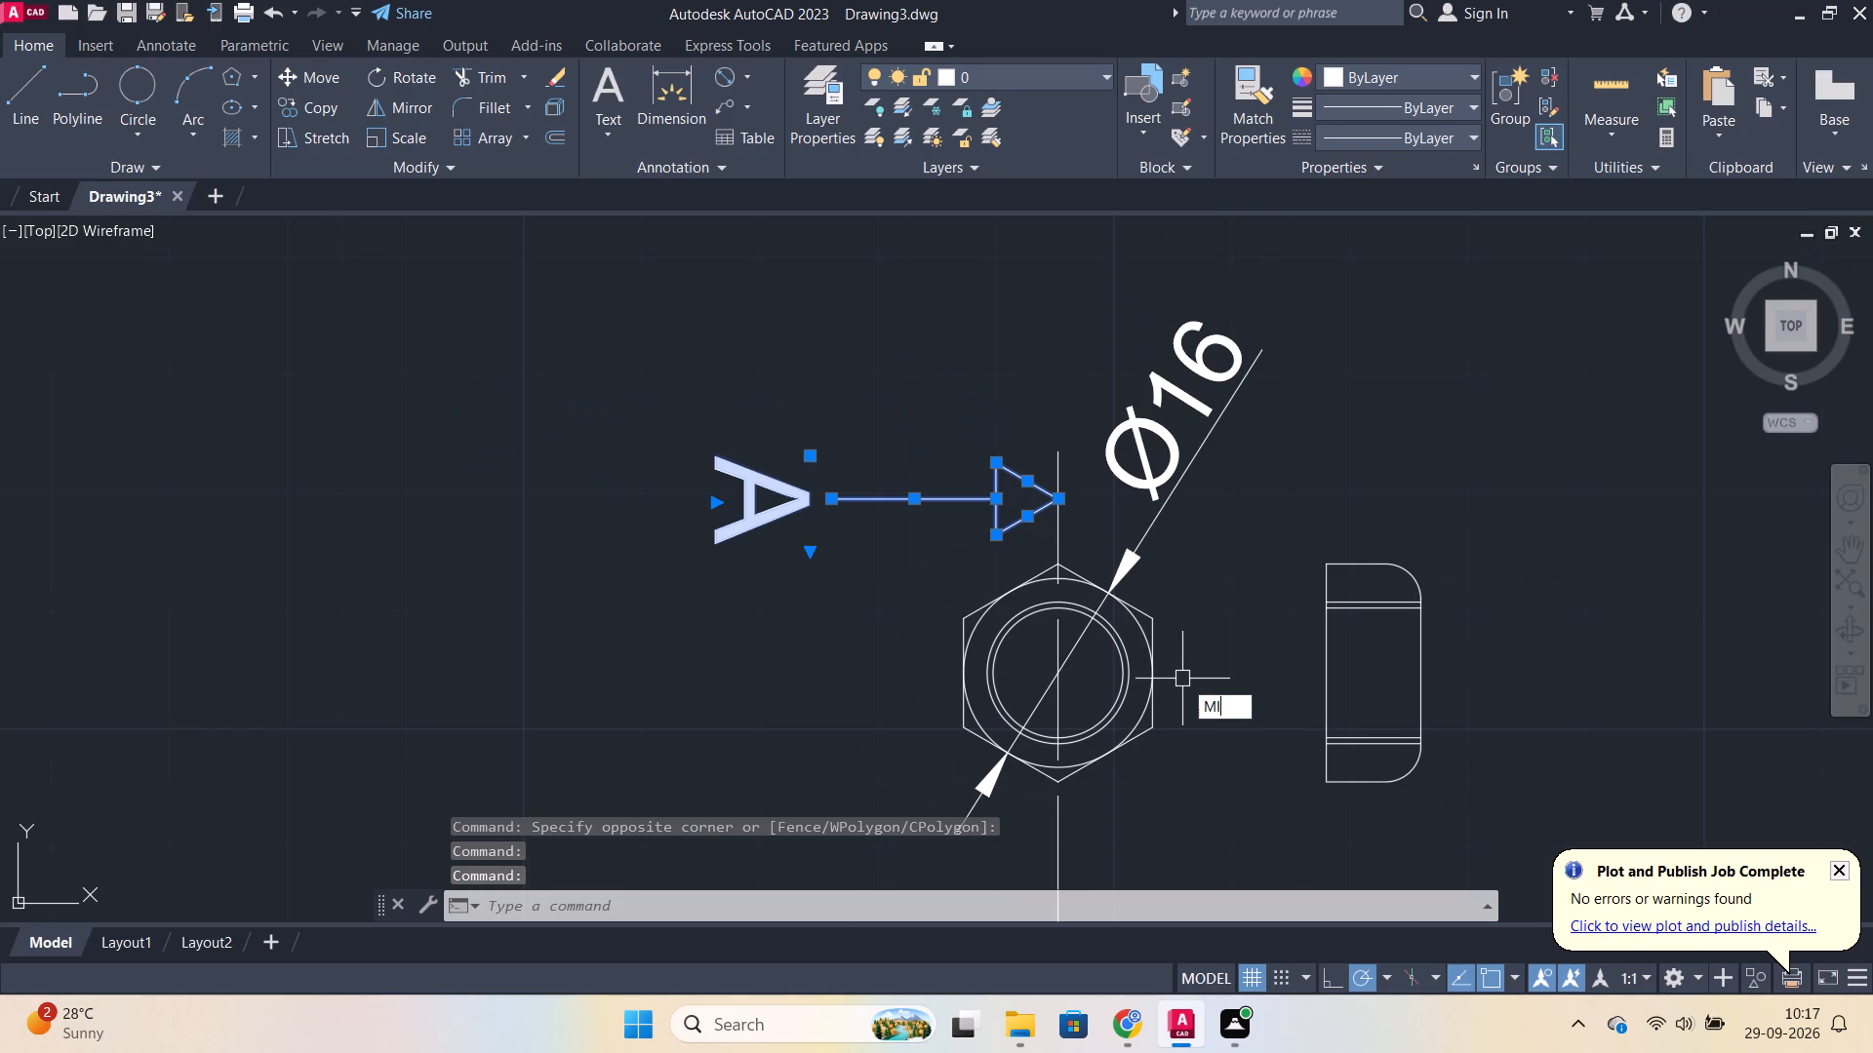
pyautogui.press('Return')
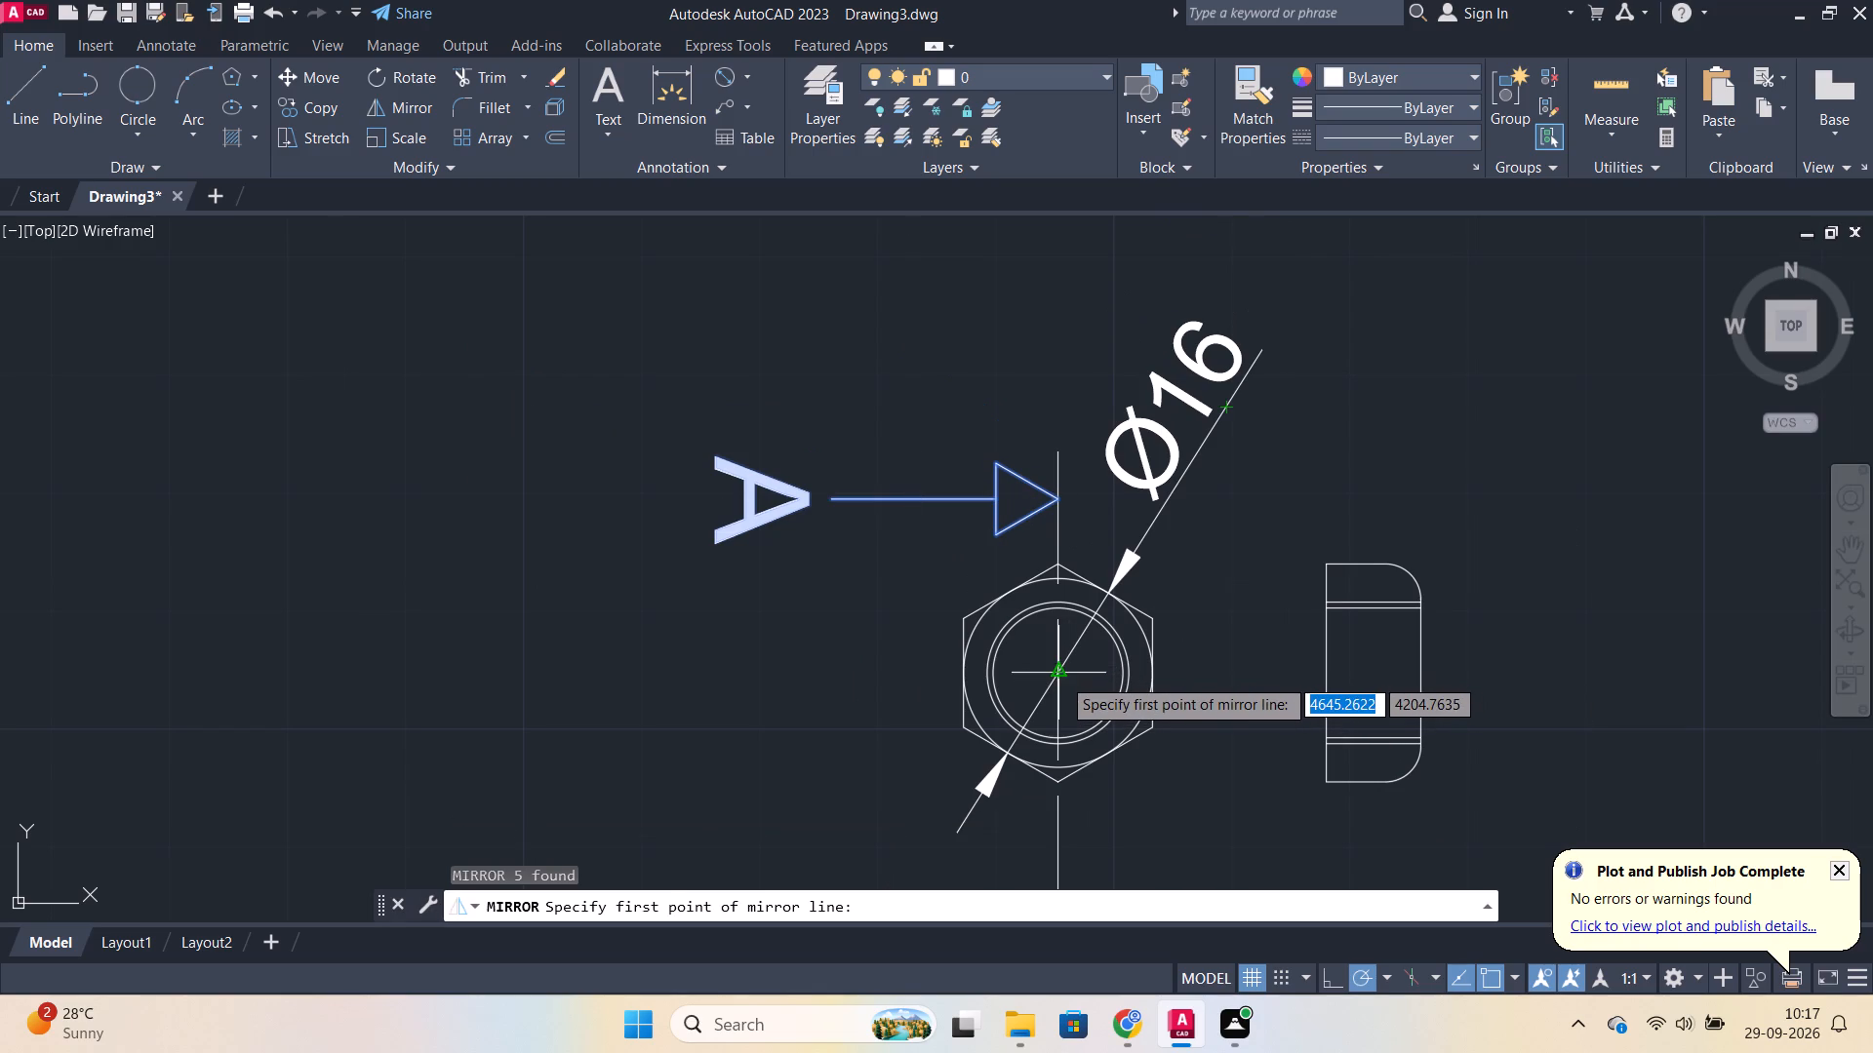
pyautogui.click(1061, 677)
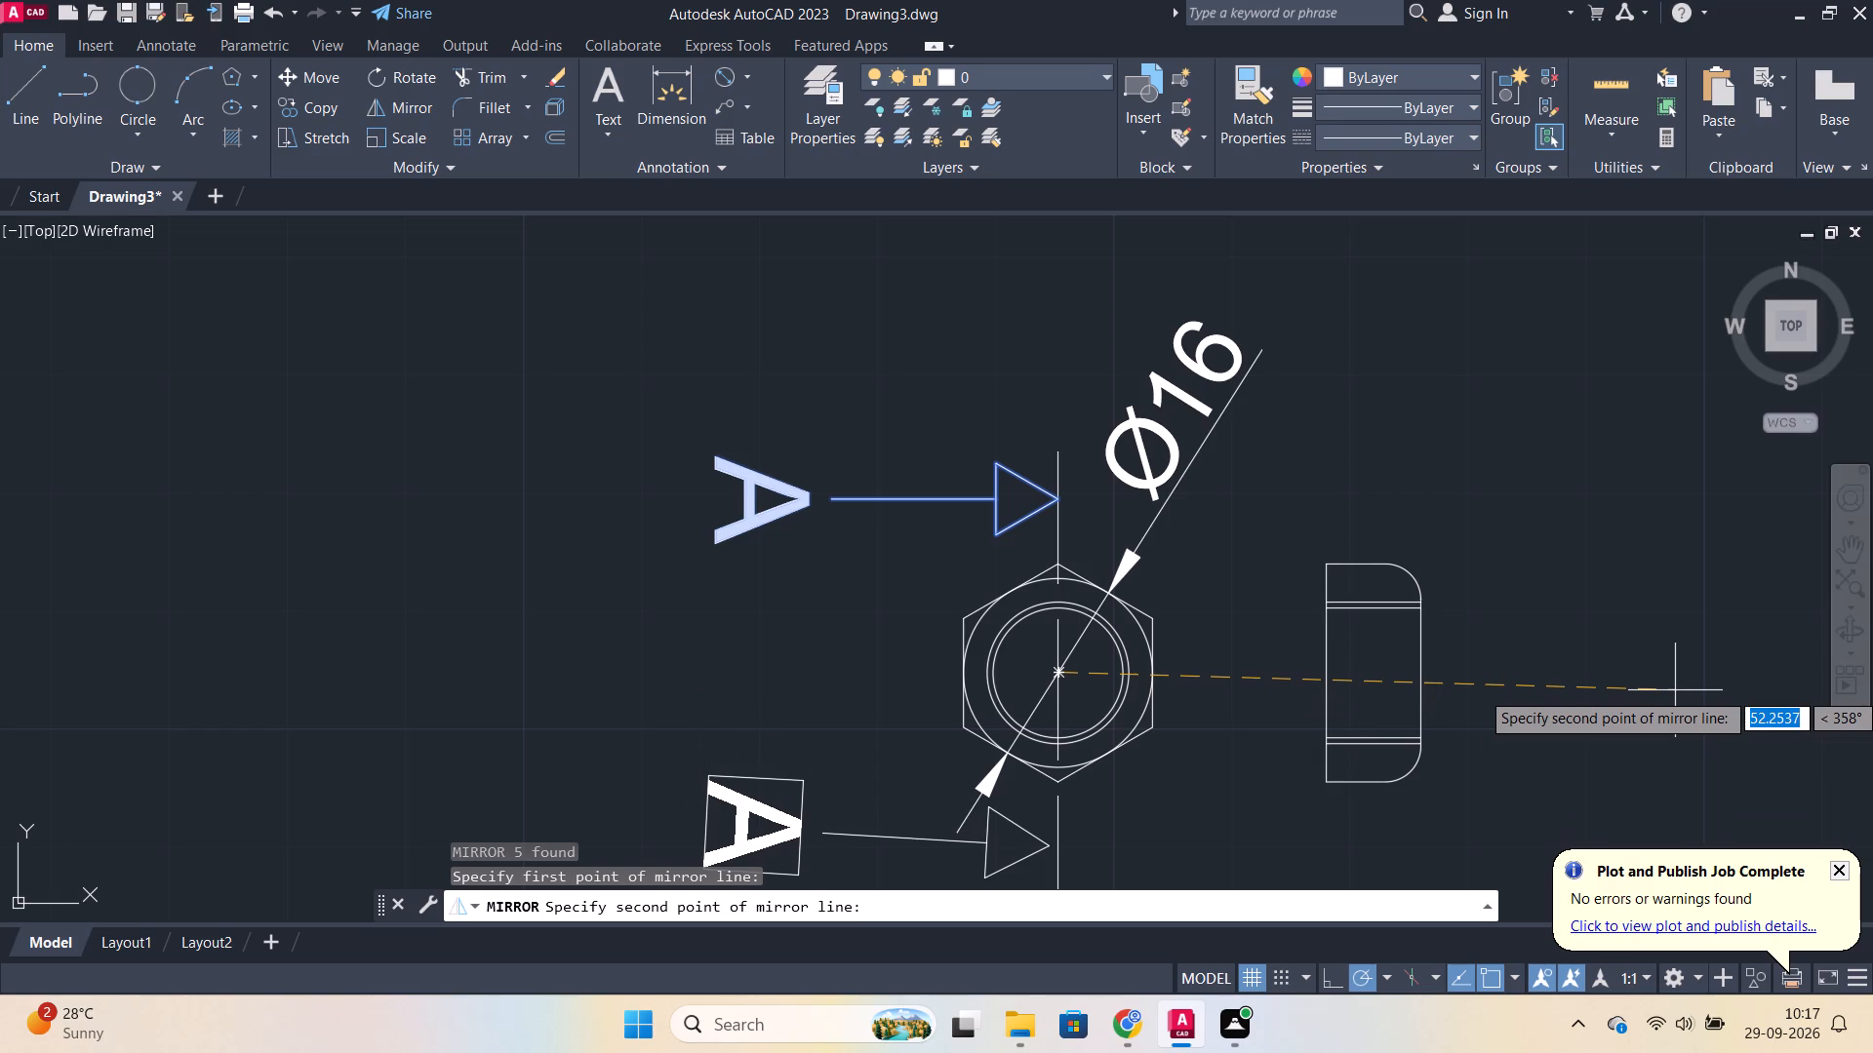
pyautogui.click(1647, 668)
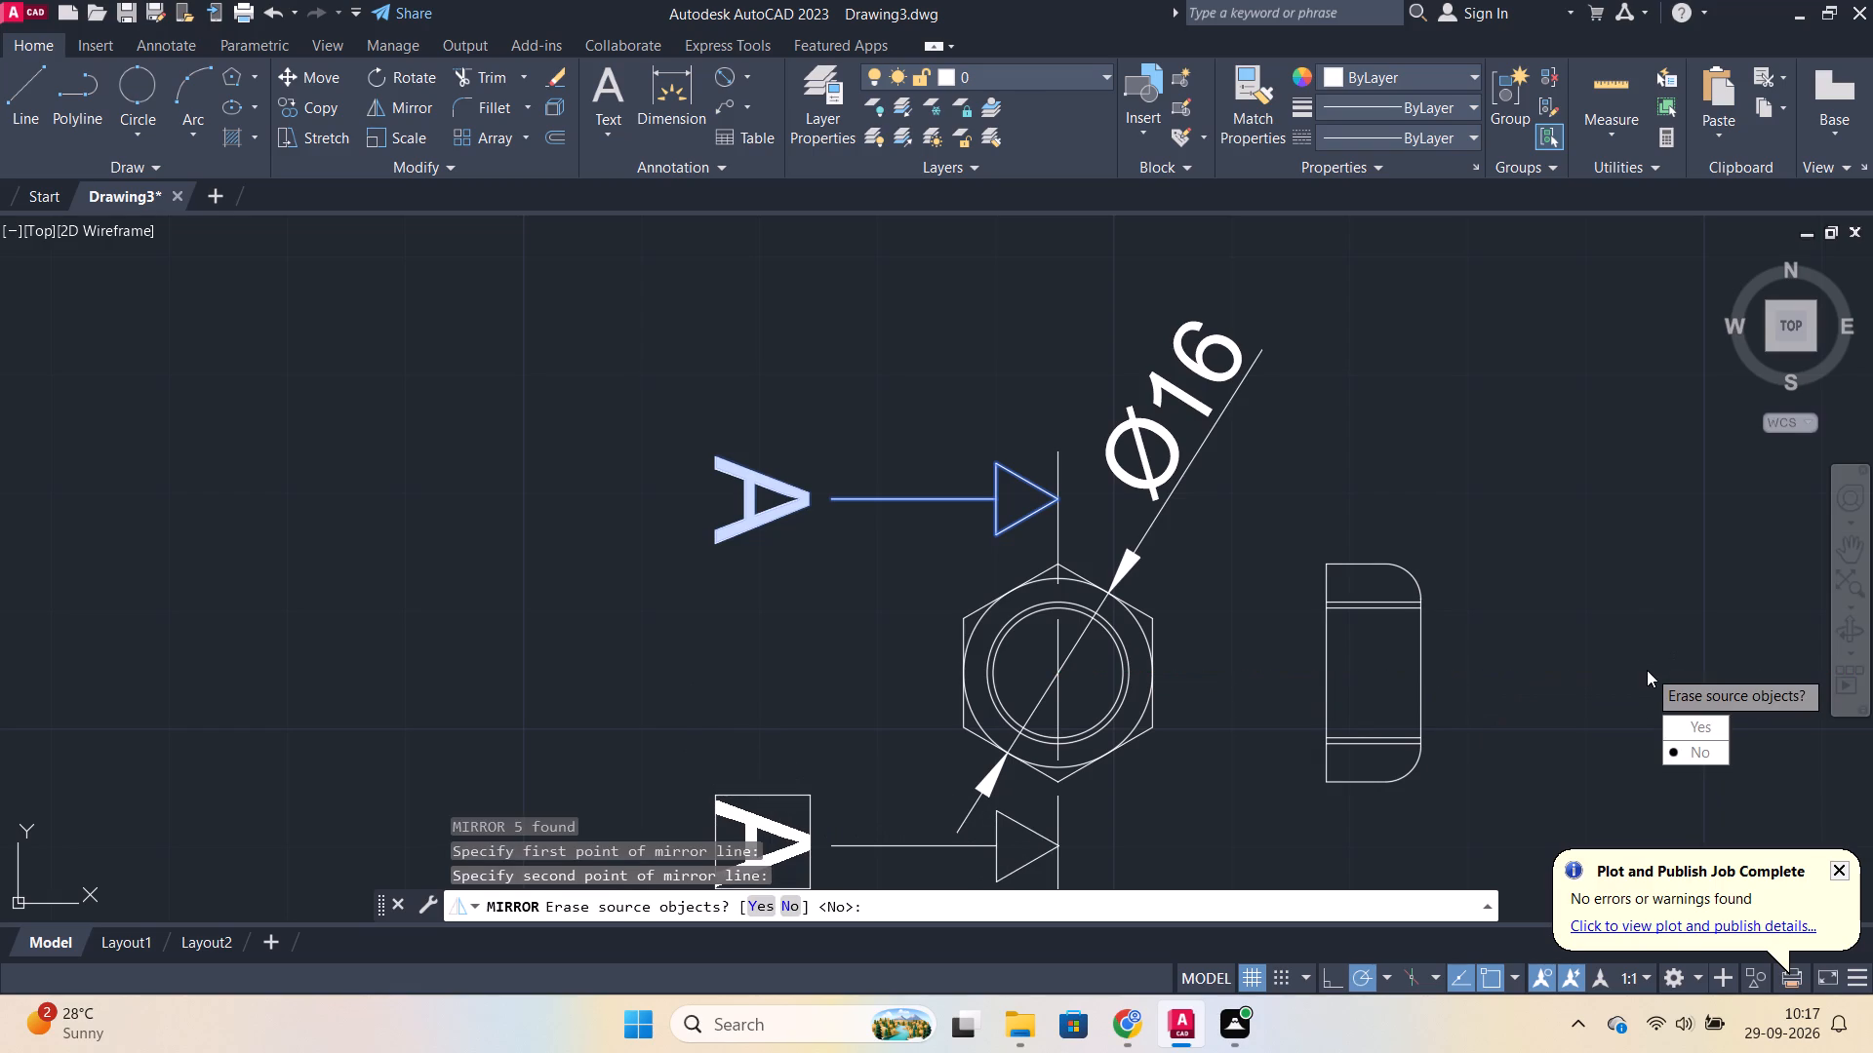
pyautogui.moveTo(1688, 746); pyautogui.dragTo(1647, 668)
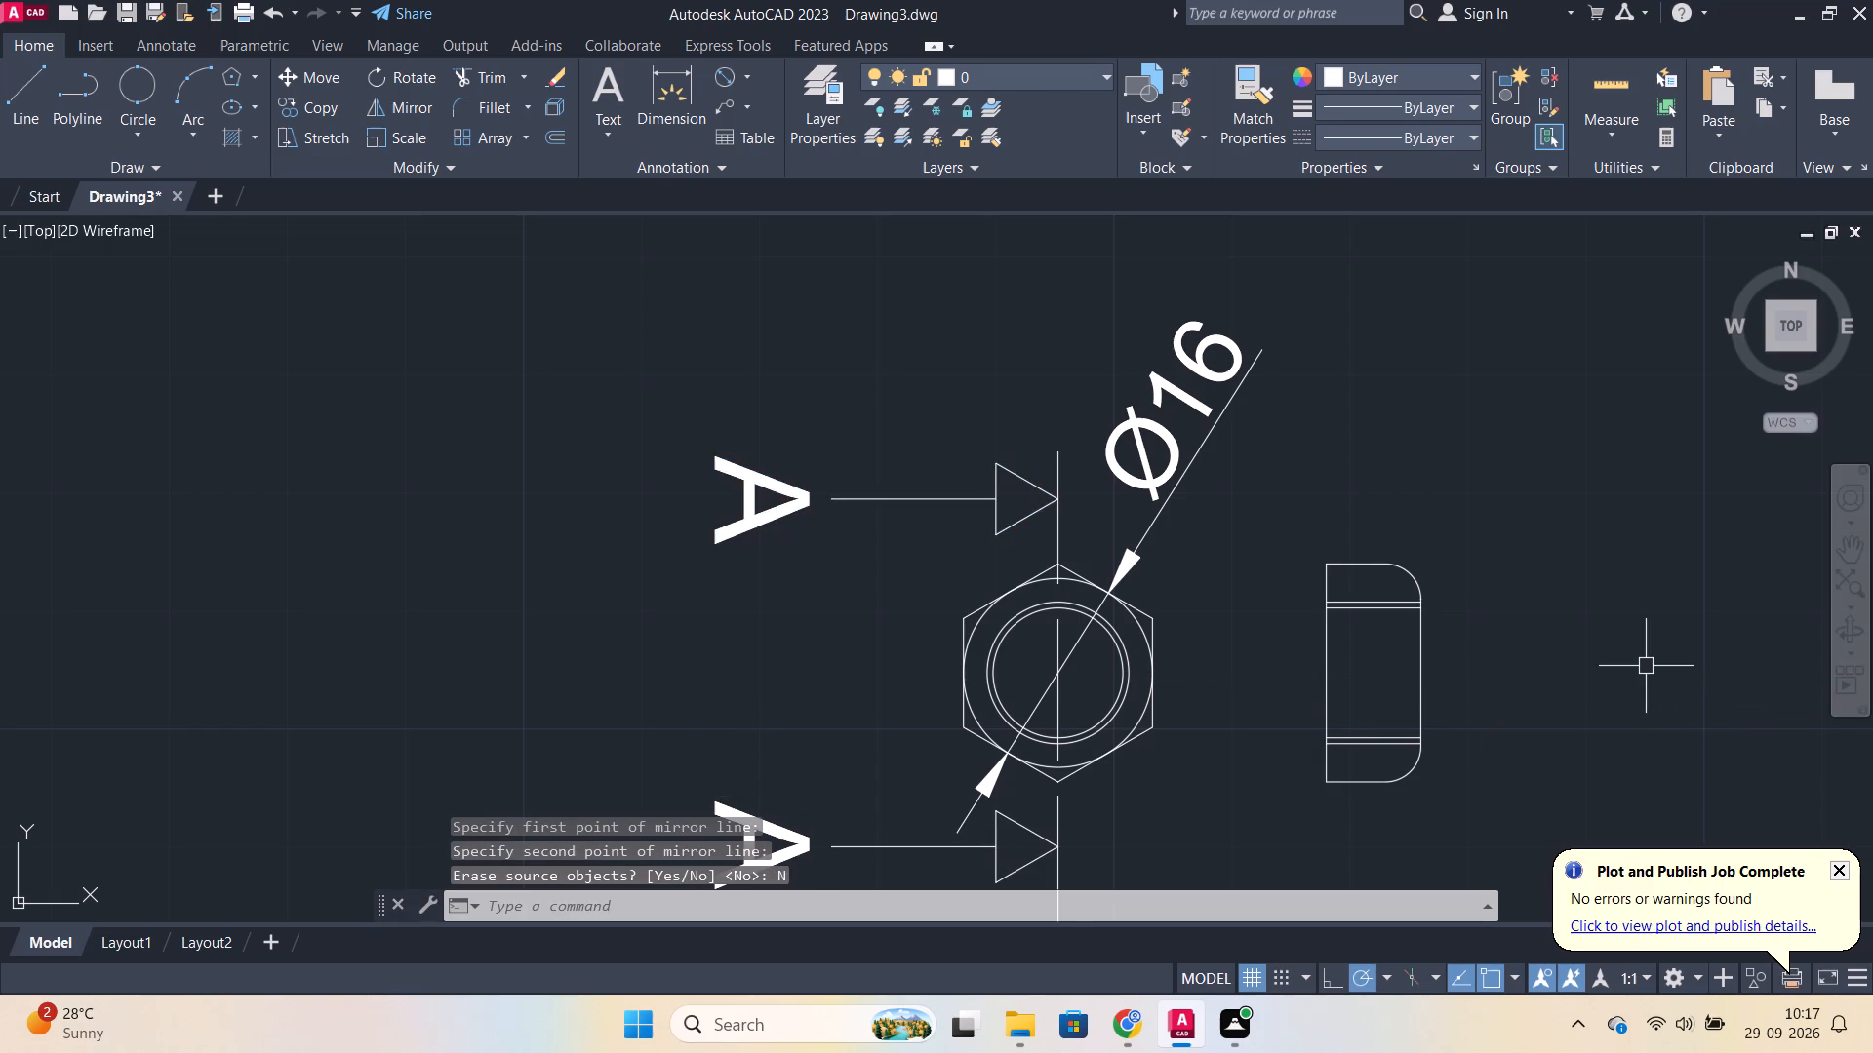
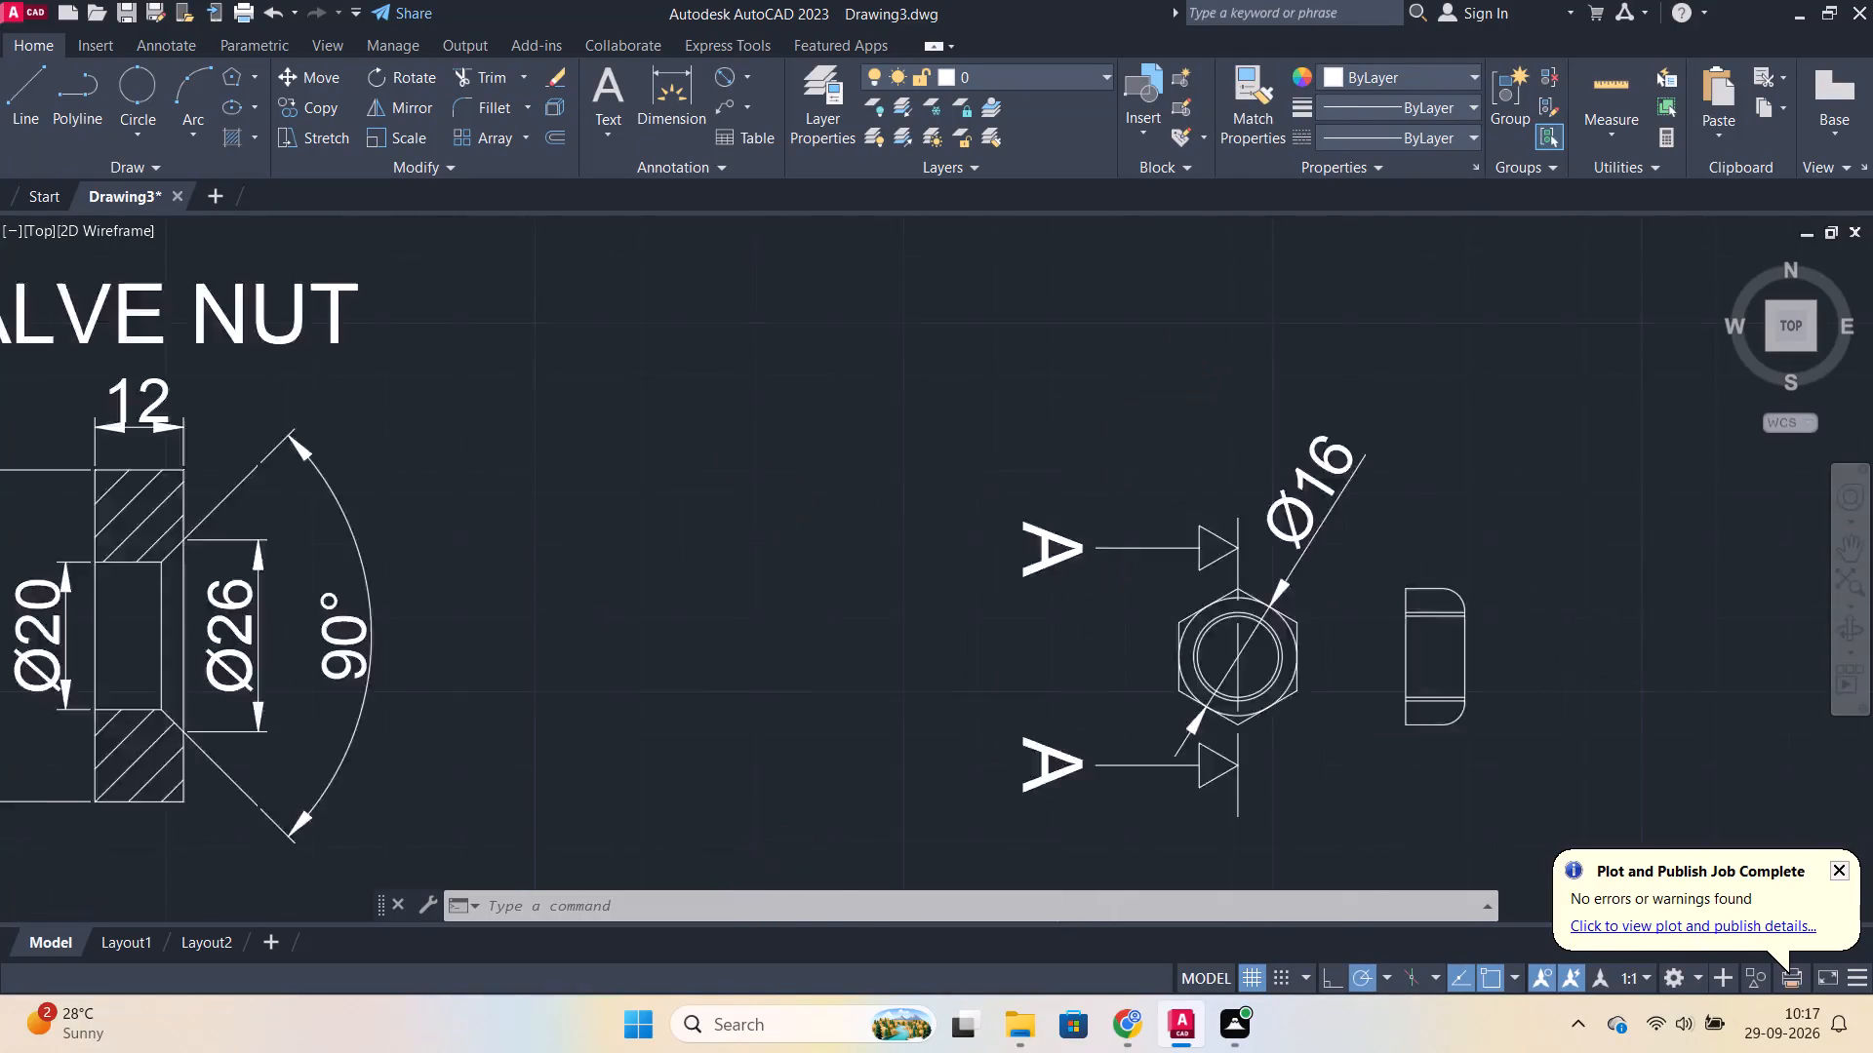
# Change the letter A to C on both the upper and lower section arrows of the hexagonal nut.
pyautogui.scroll(-2, 1513, 591)
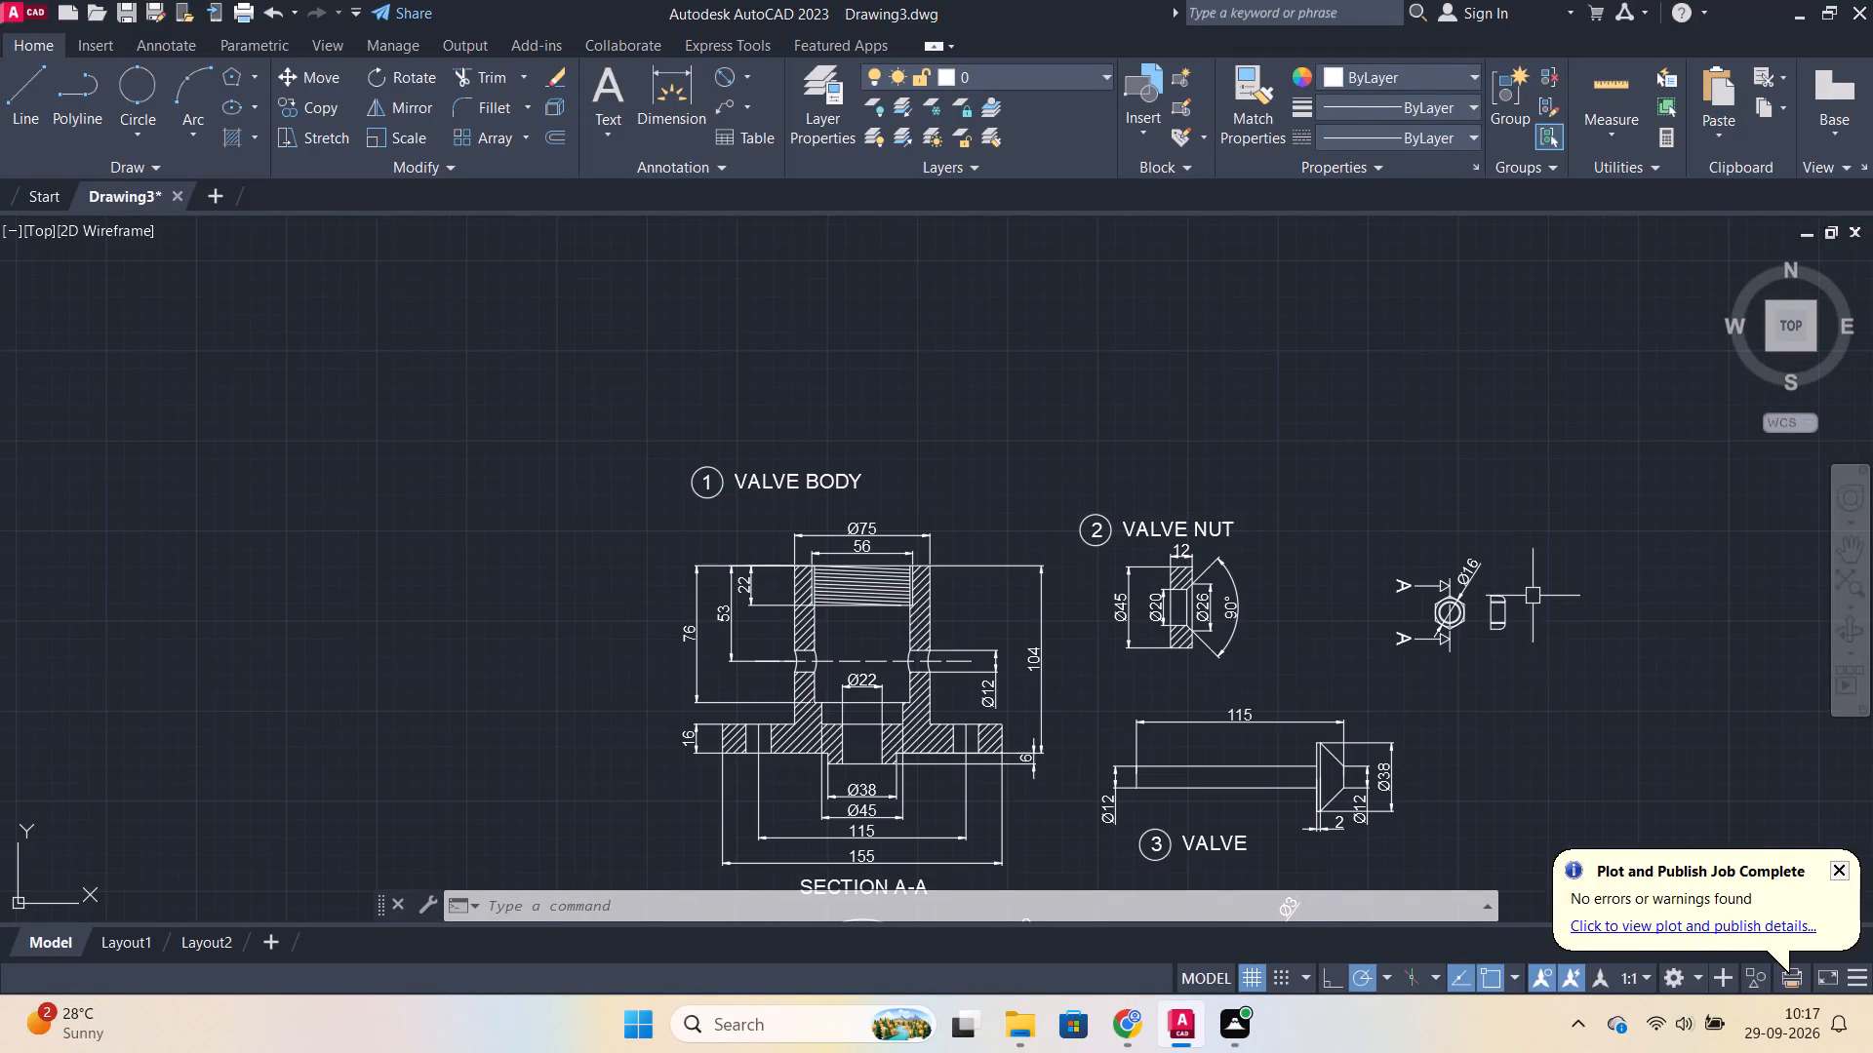
pyautogui.scroll(1, 1537, 616)
pyautogui.scroll(2, 1288, 585)
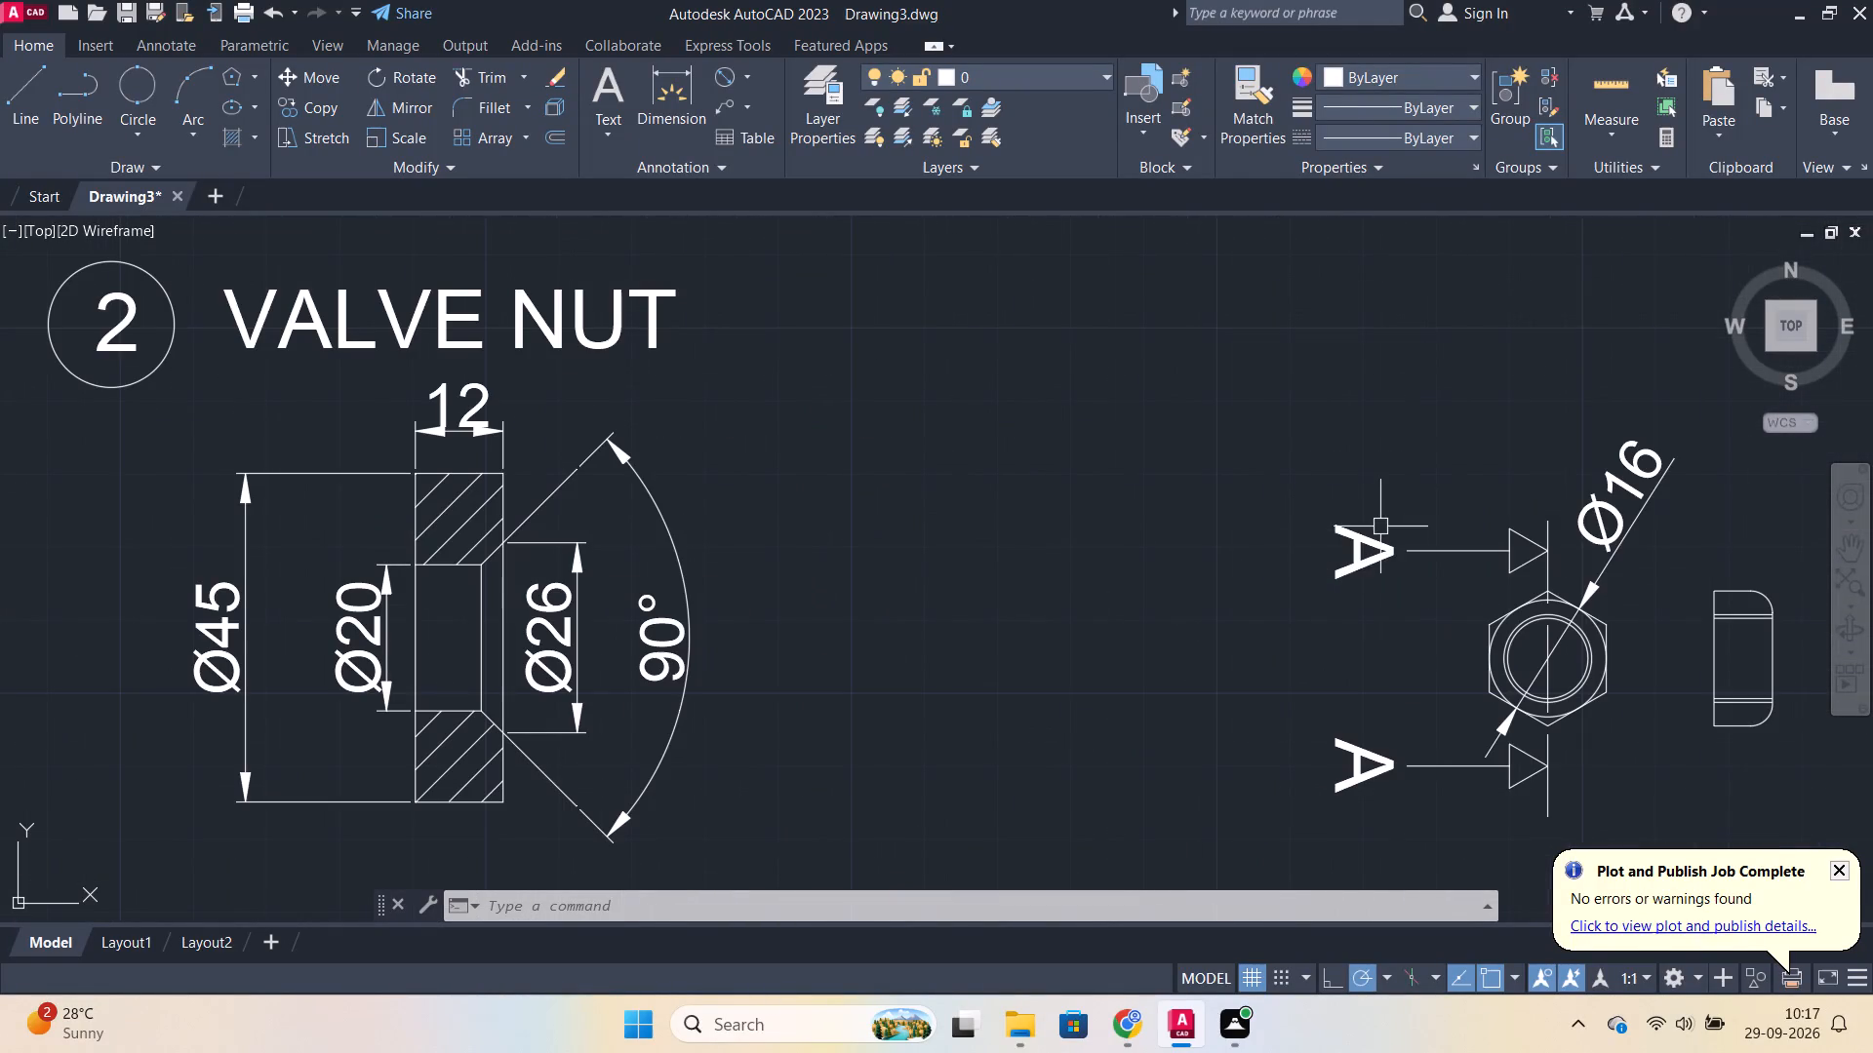
pyautogui.doubleClick(1358, 555)
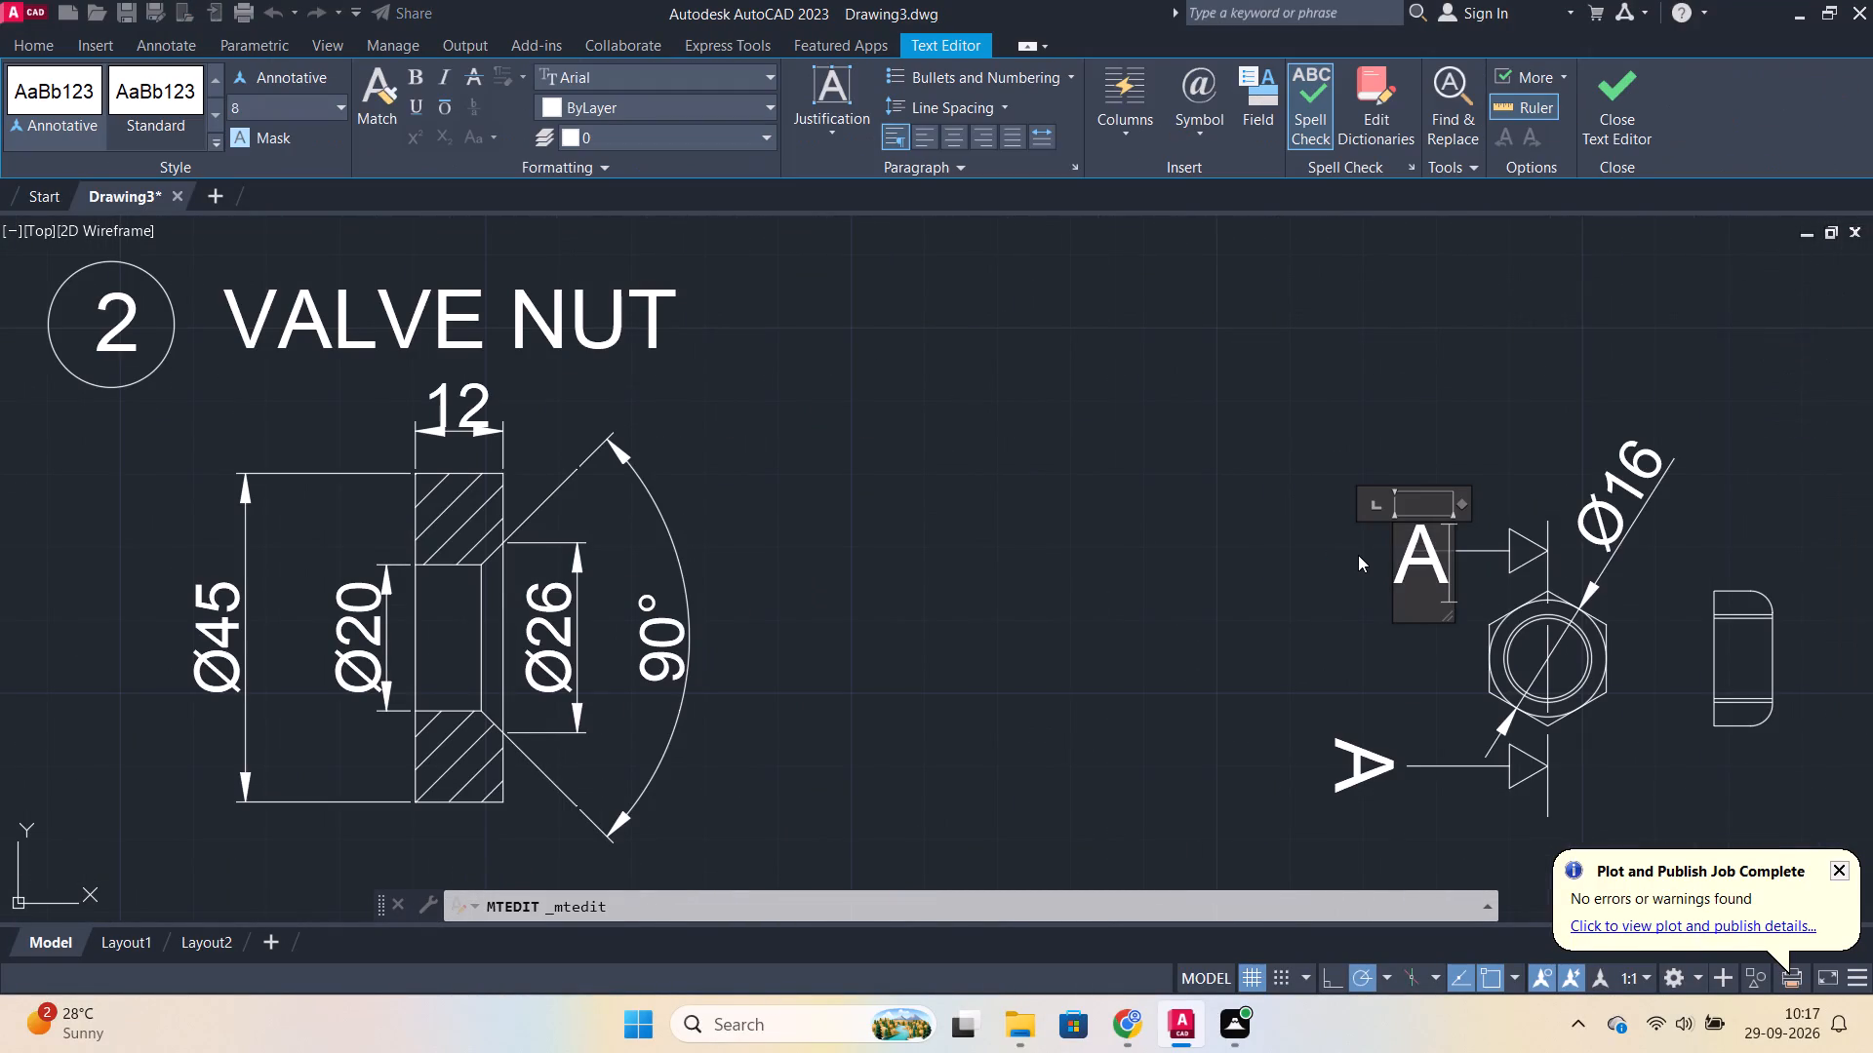
pyautogui.press('BackSpace')
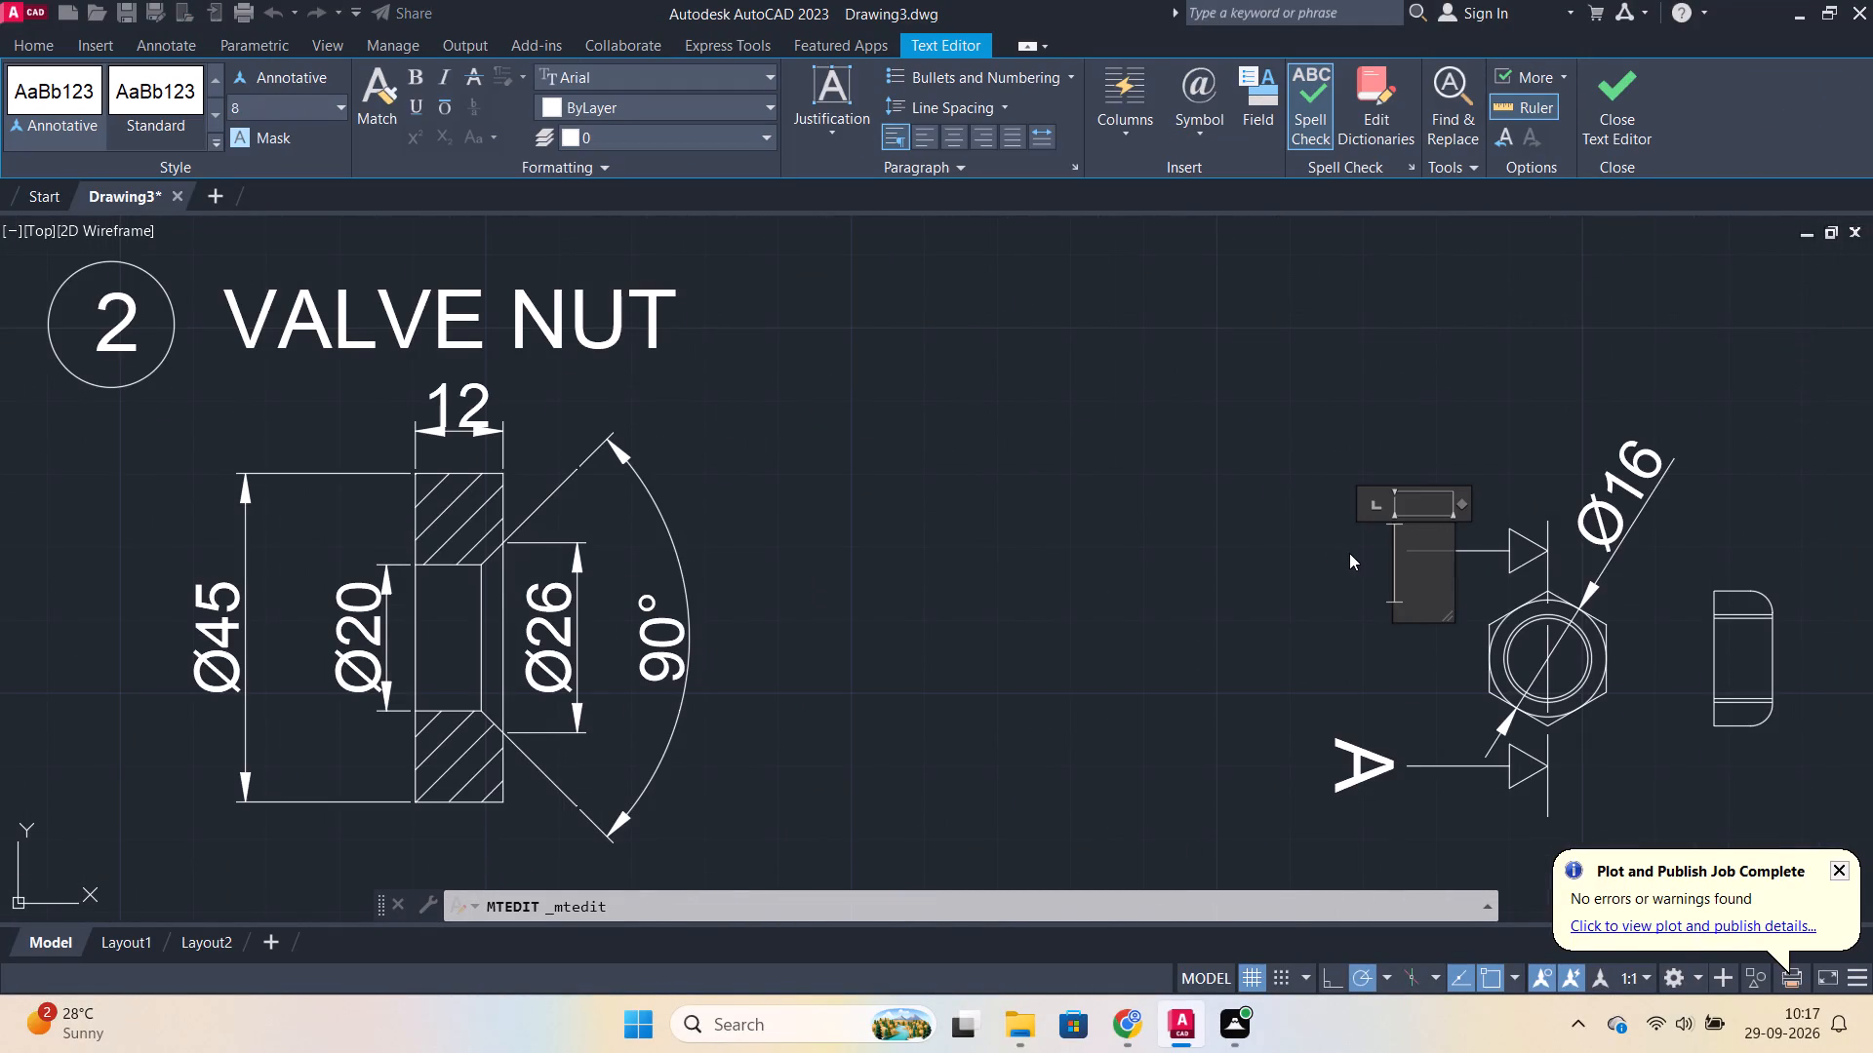
pyautogui.press('c')
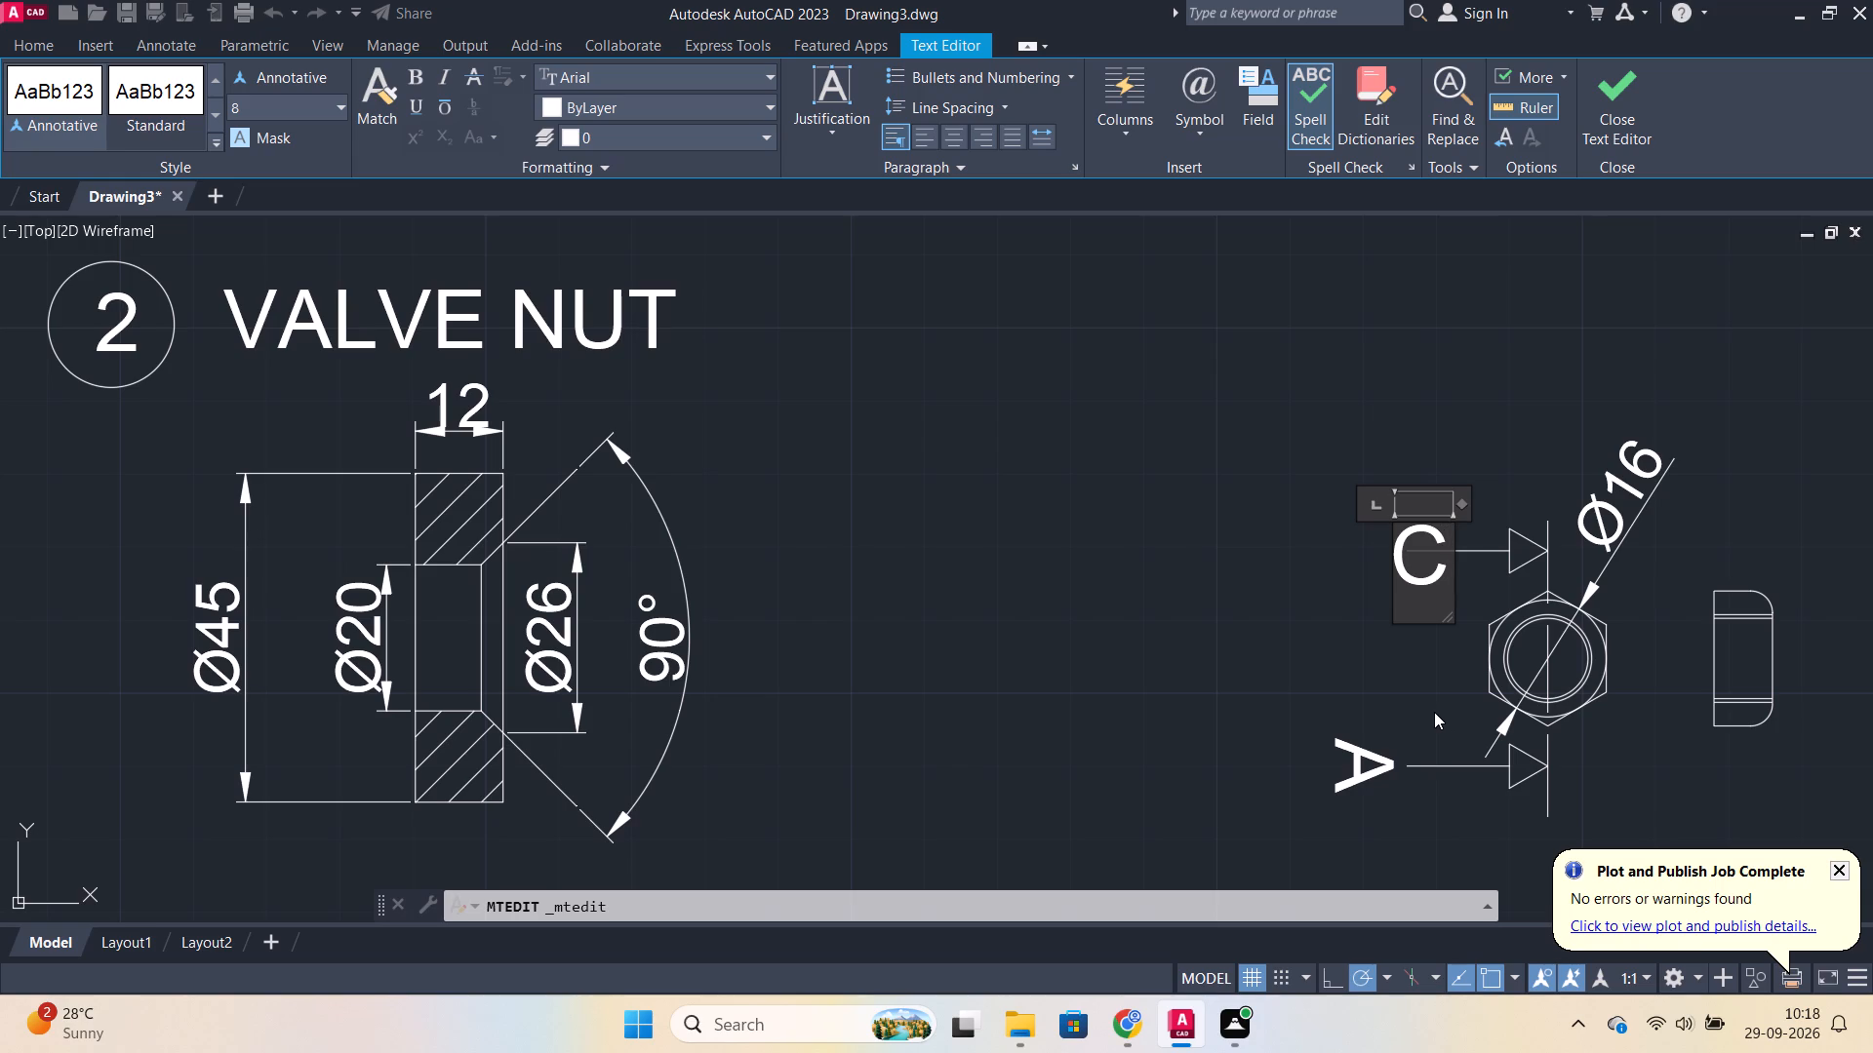
pyautogui.doubleClick(1363, 752)
pyautogui.doubleClick(1363, 758)
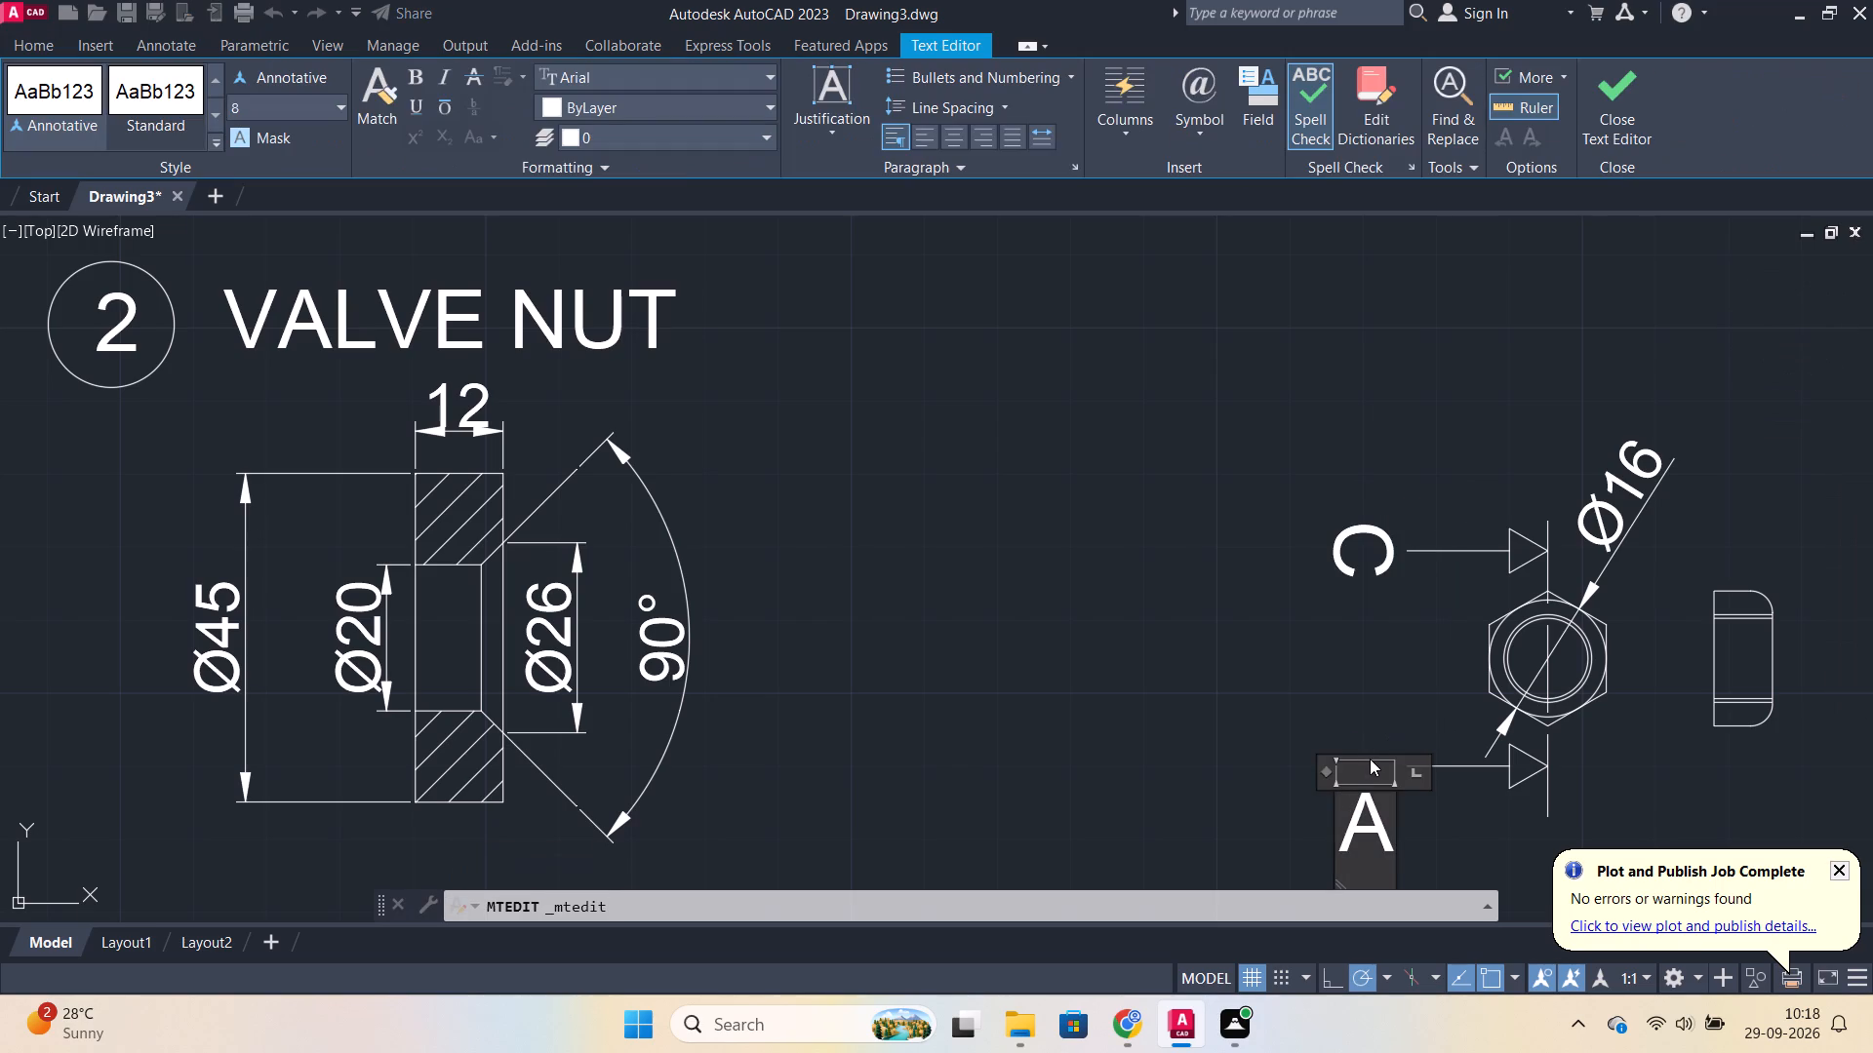
pyautogui.press('Right')
pyautogui.press('BackSpace')
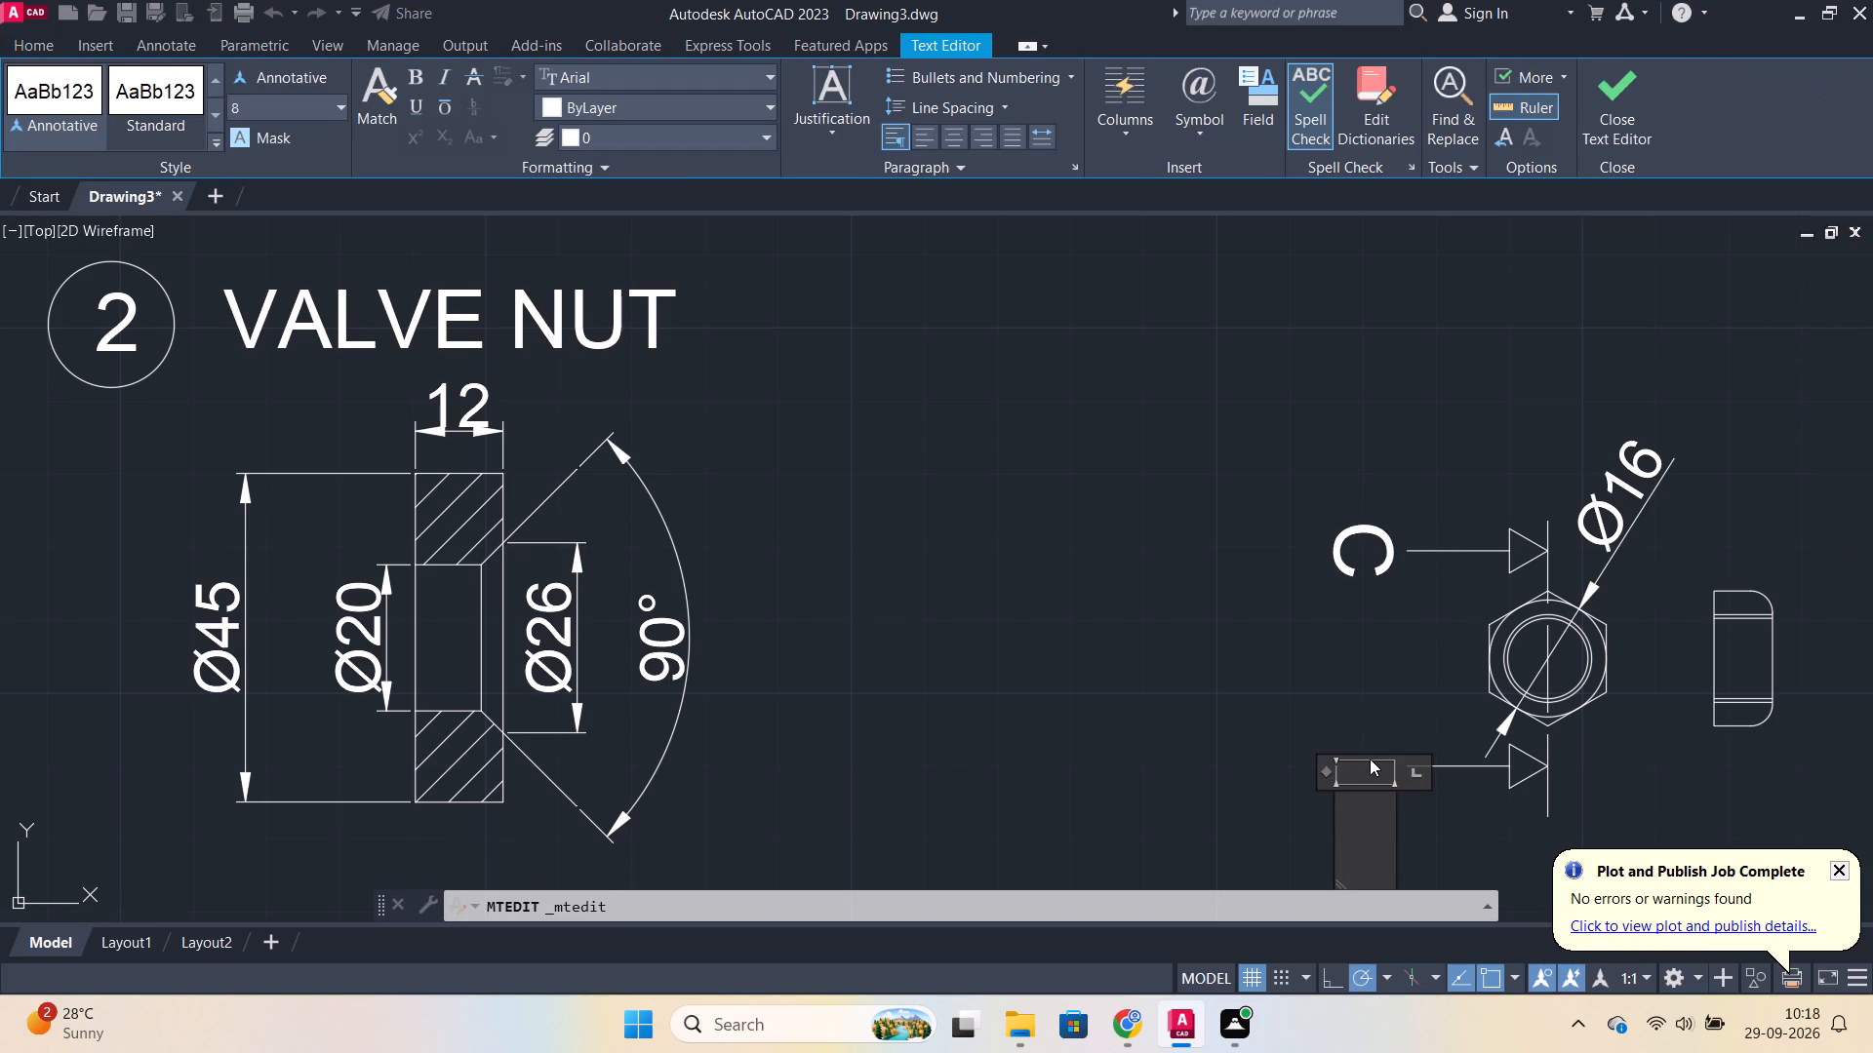
pyautogui.press('c')
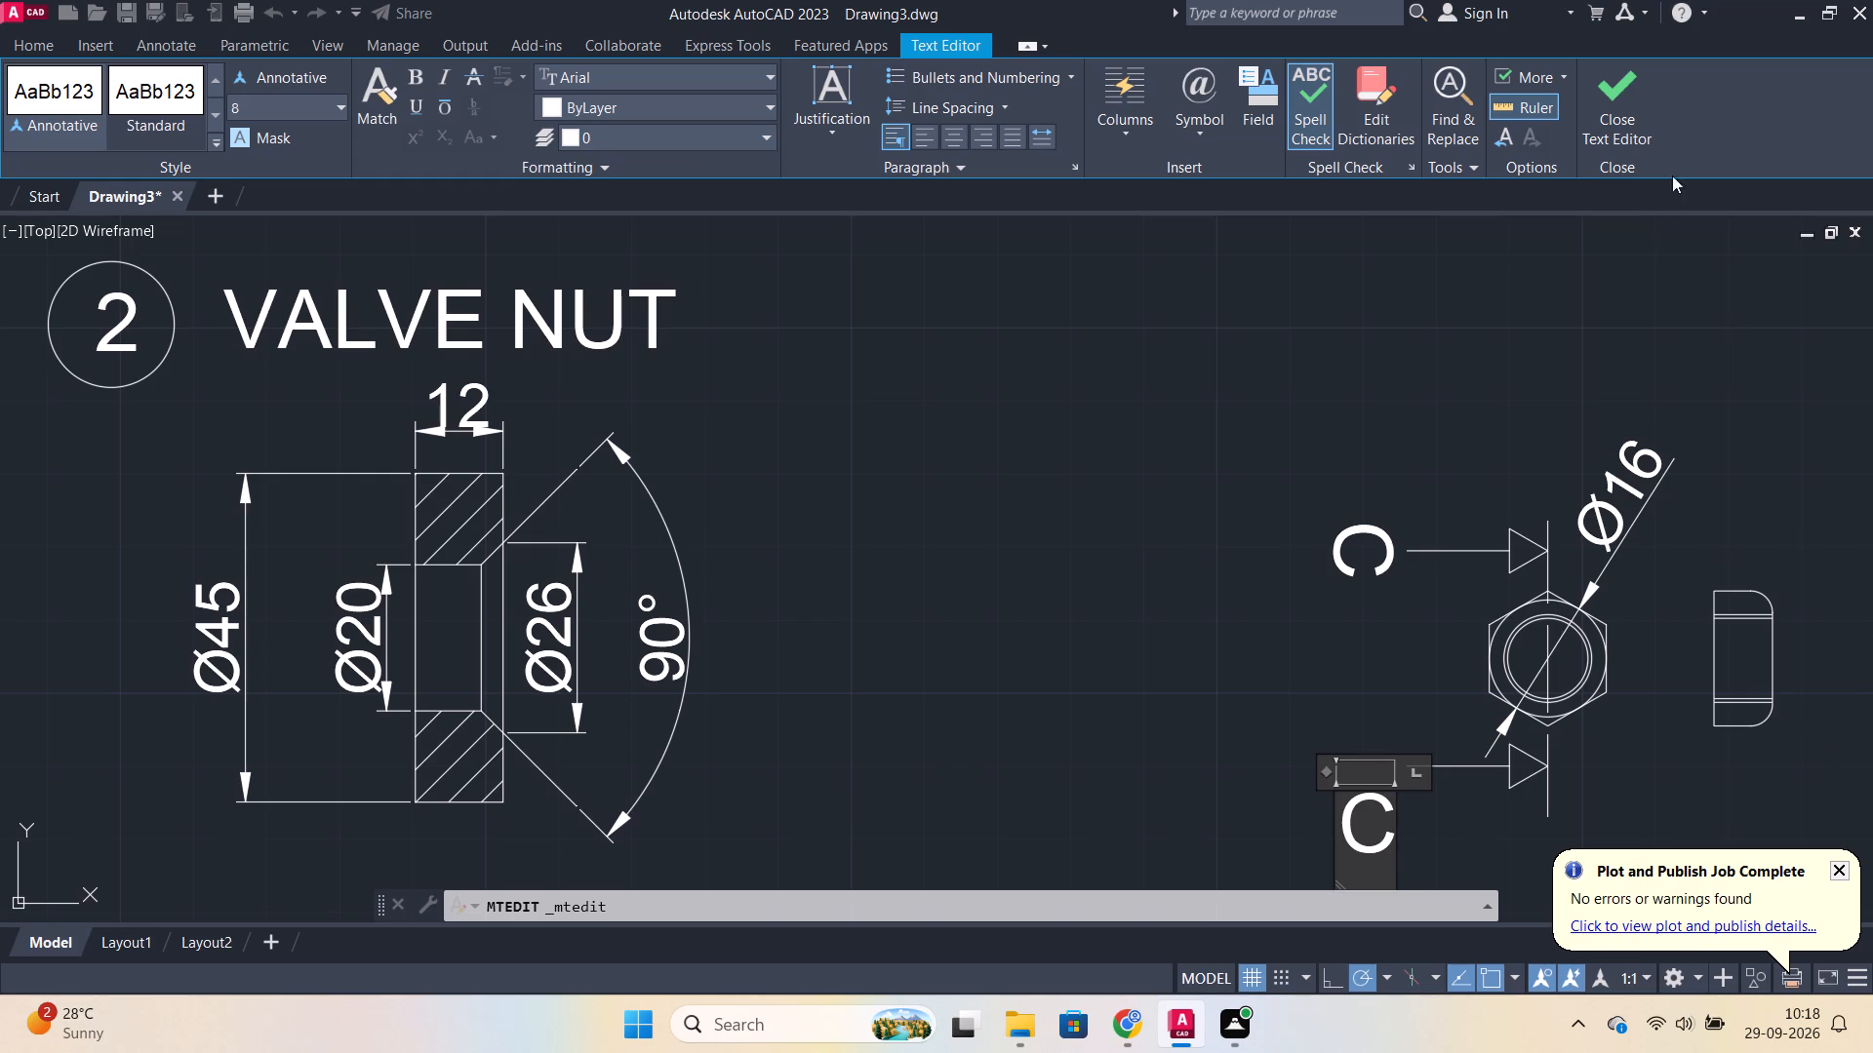
pyautogui.click(1619, 118)
# Copy the SECTION A-A title of the valve body and paste it just below the hexagonal nut's side view.
pyautogui.scroll(-1, 1725, 506)
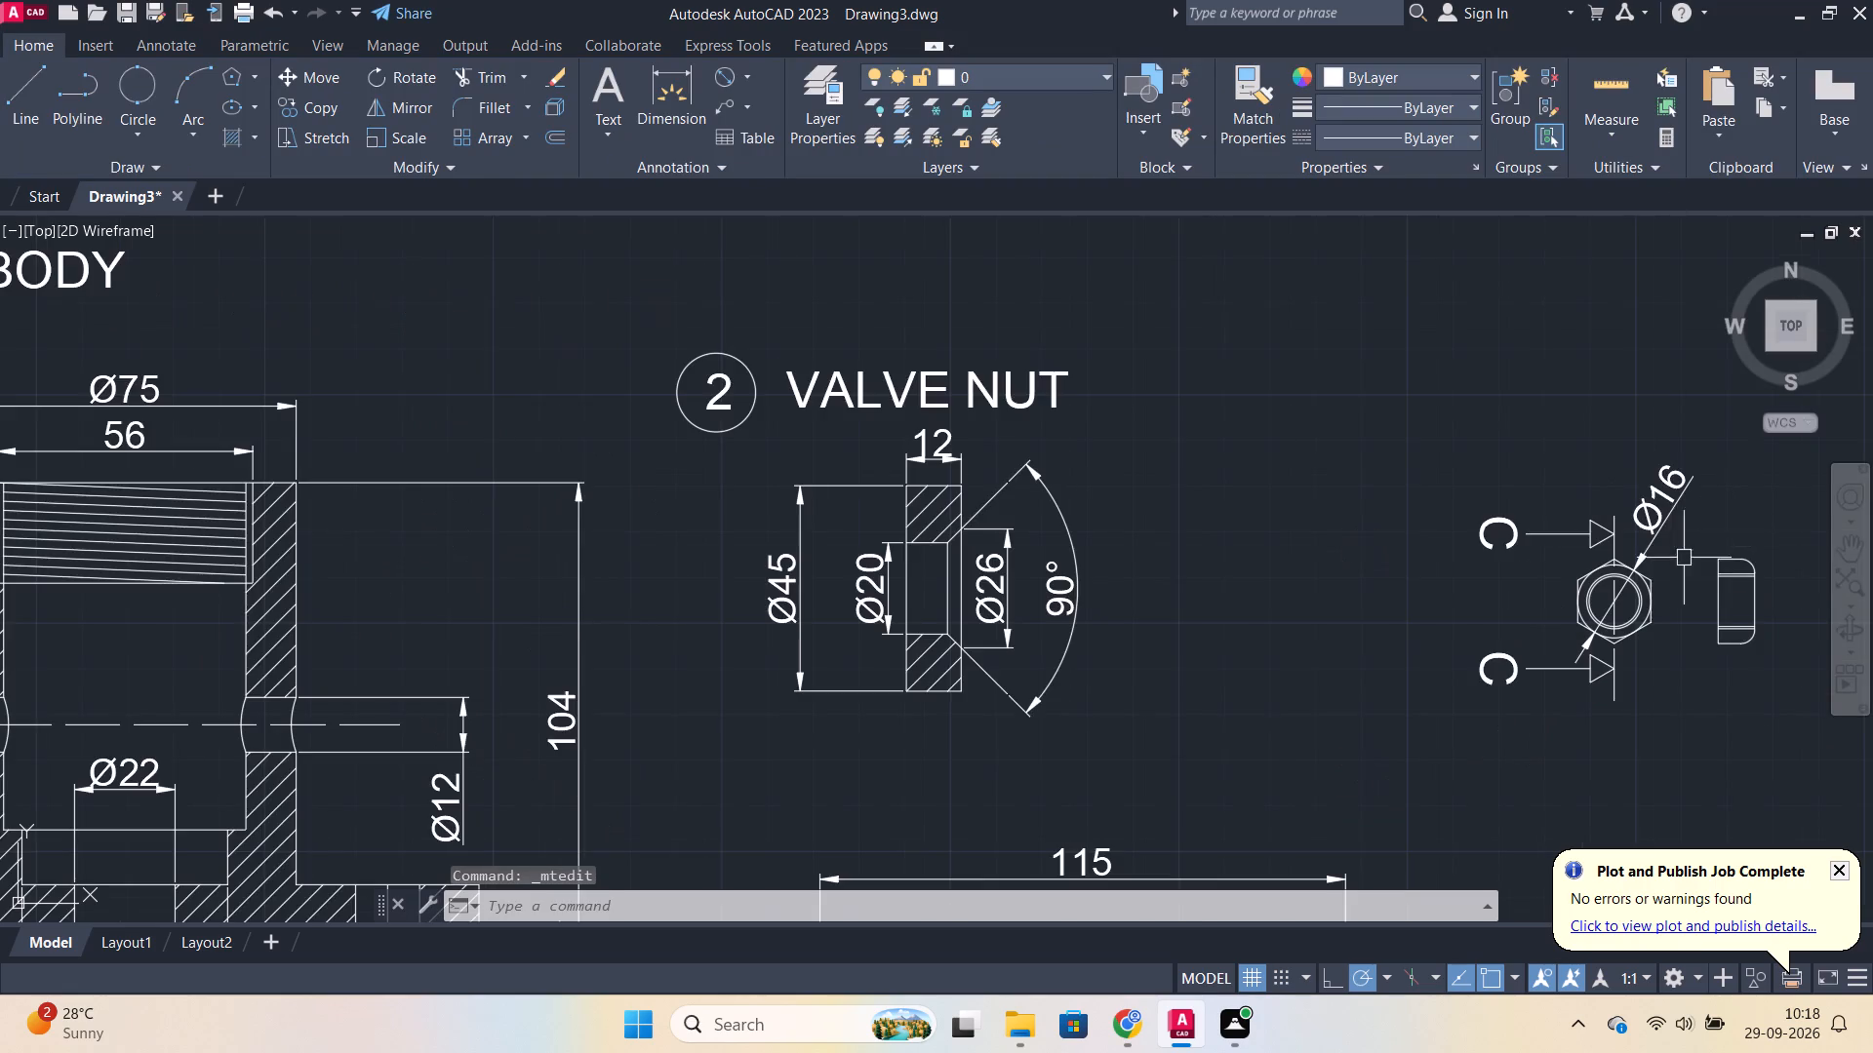
pyautogui.moveTo(1650, 559); pyautogui.dragTo(1231, 438, button='middle')
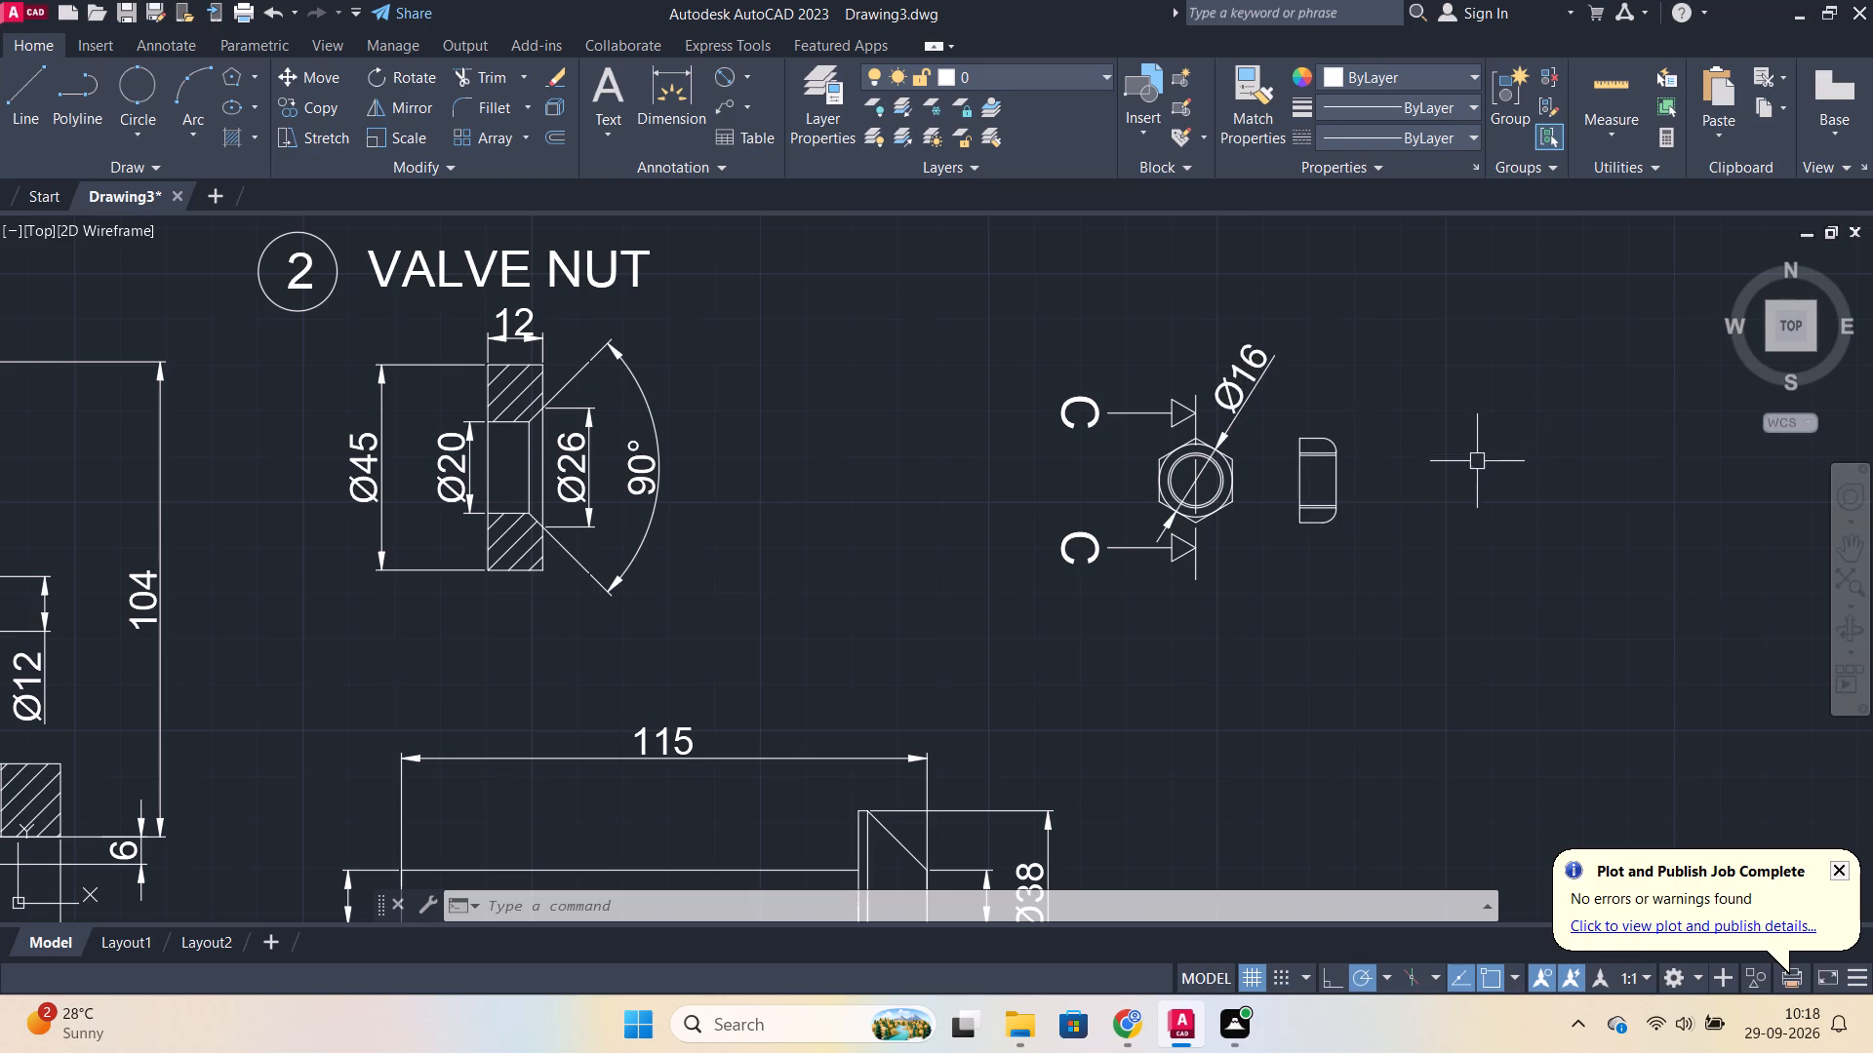
pyautogui.scroll(2, 1413, 485)
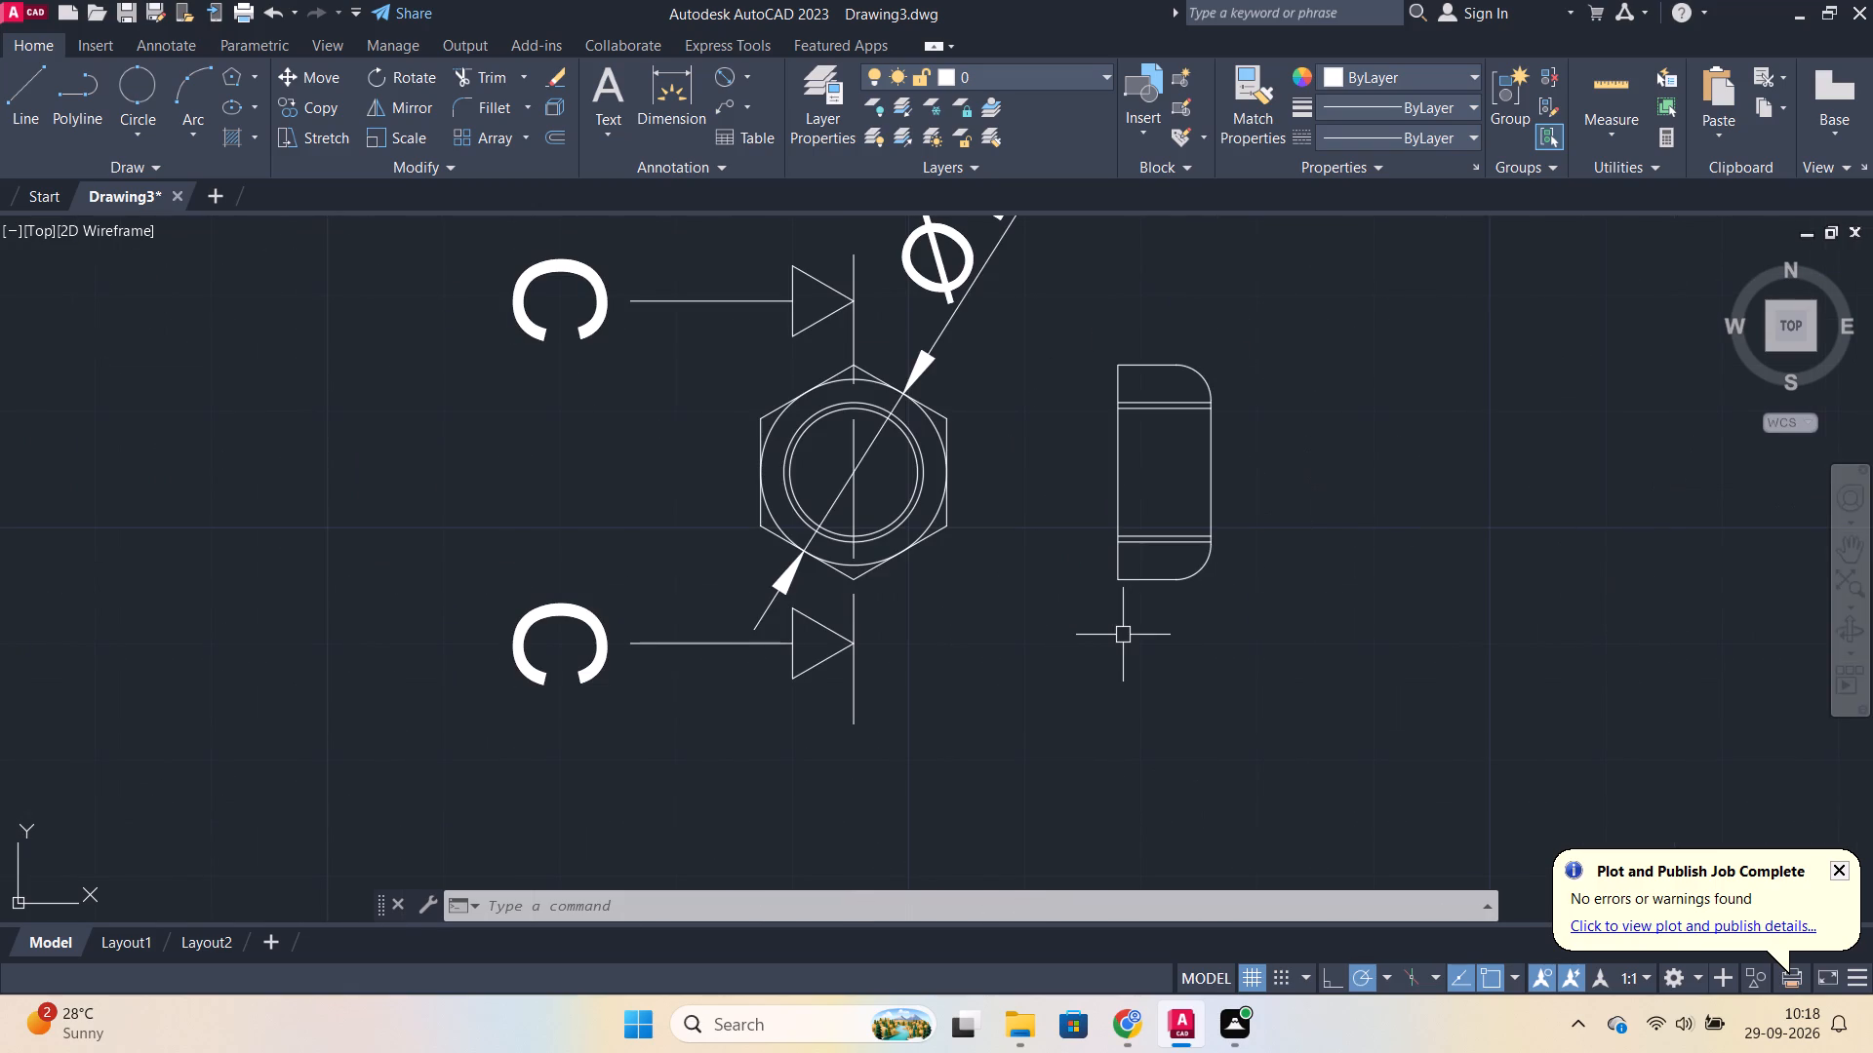
pyautogui.scroll(-3, 1050, 565)
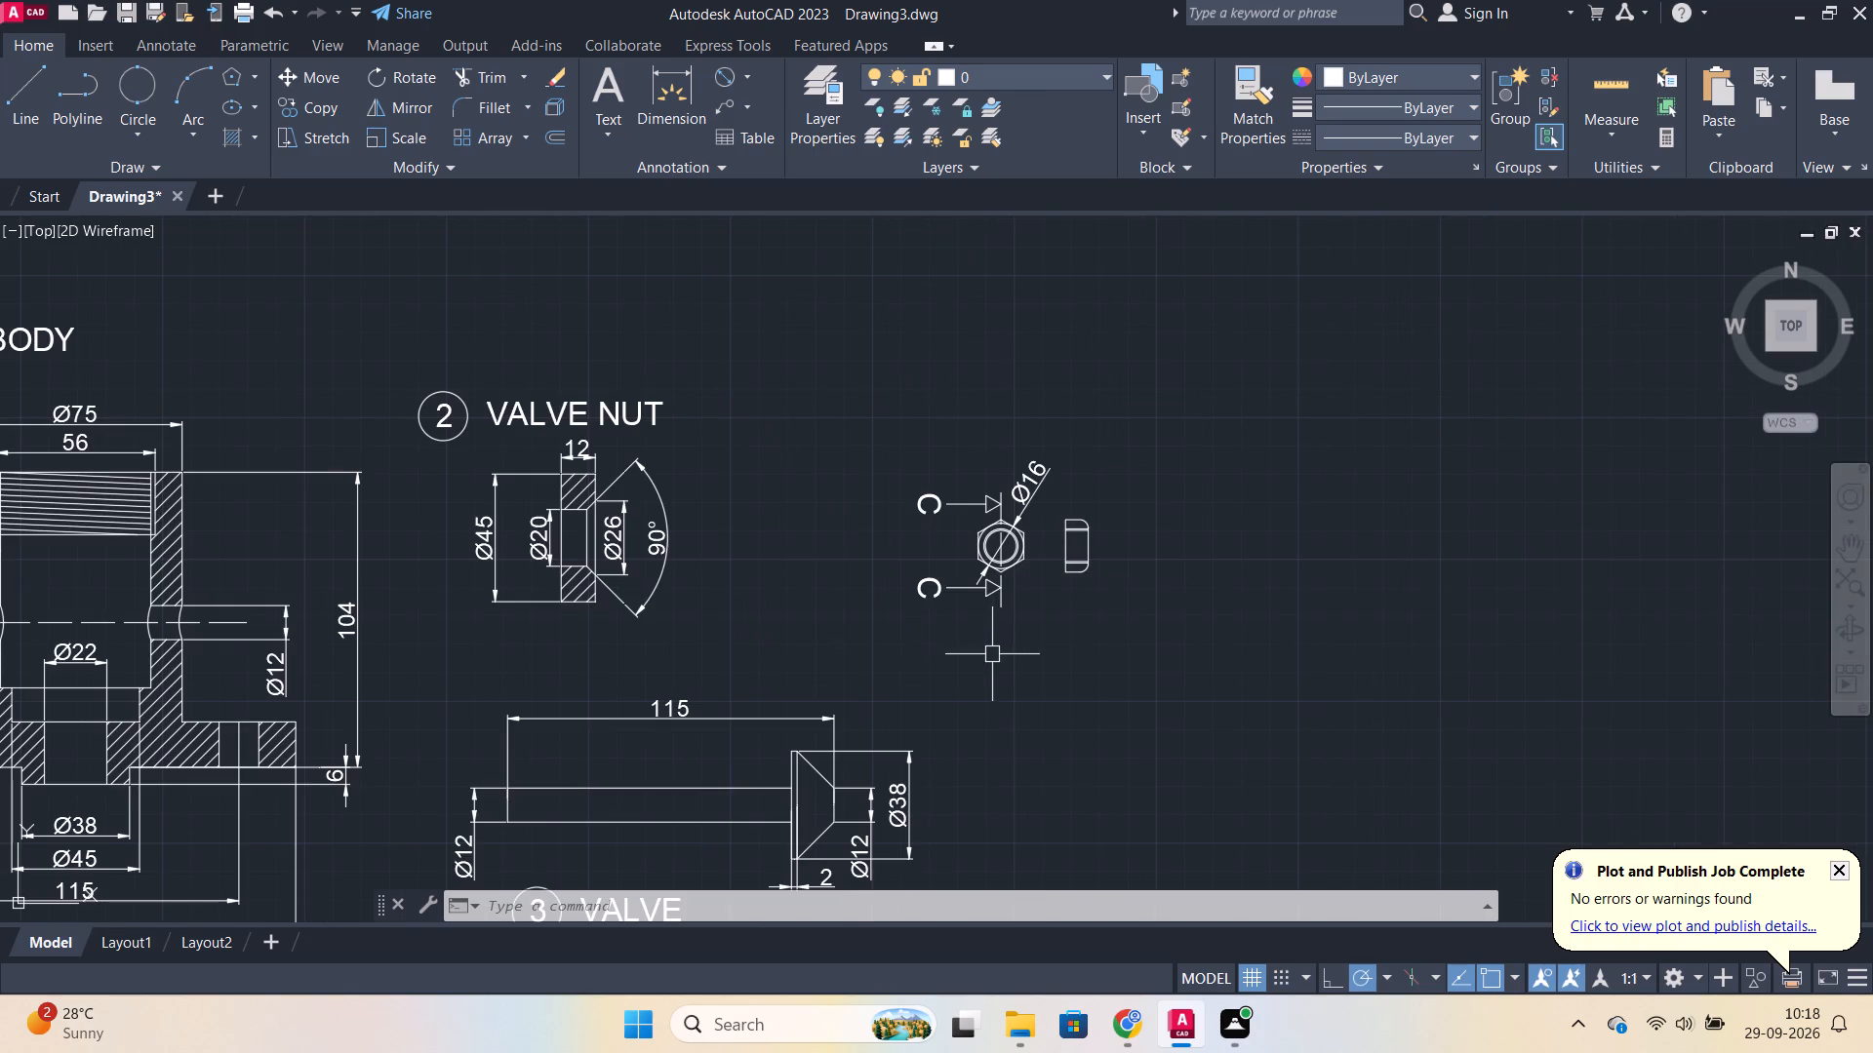
pyautogui.moveTo(1026, 665); pyautogui.dragTo(1477, 353, button='middle')
pyautogui.moveTo(1249, 627); pyautogui.dragTo(1390, 409, button='middle')
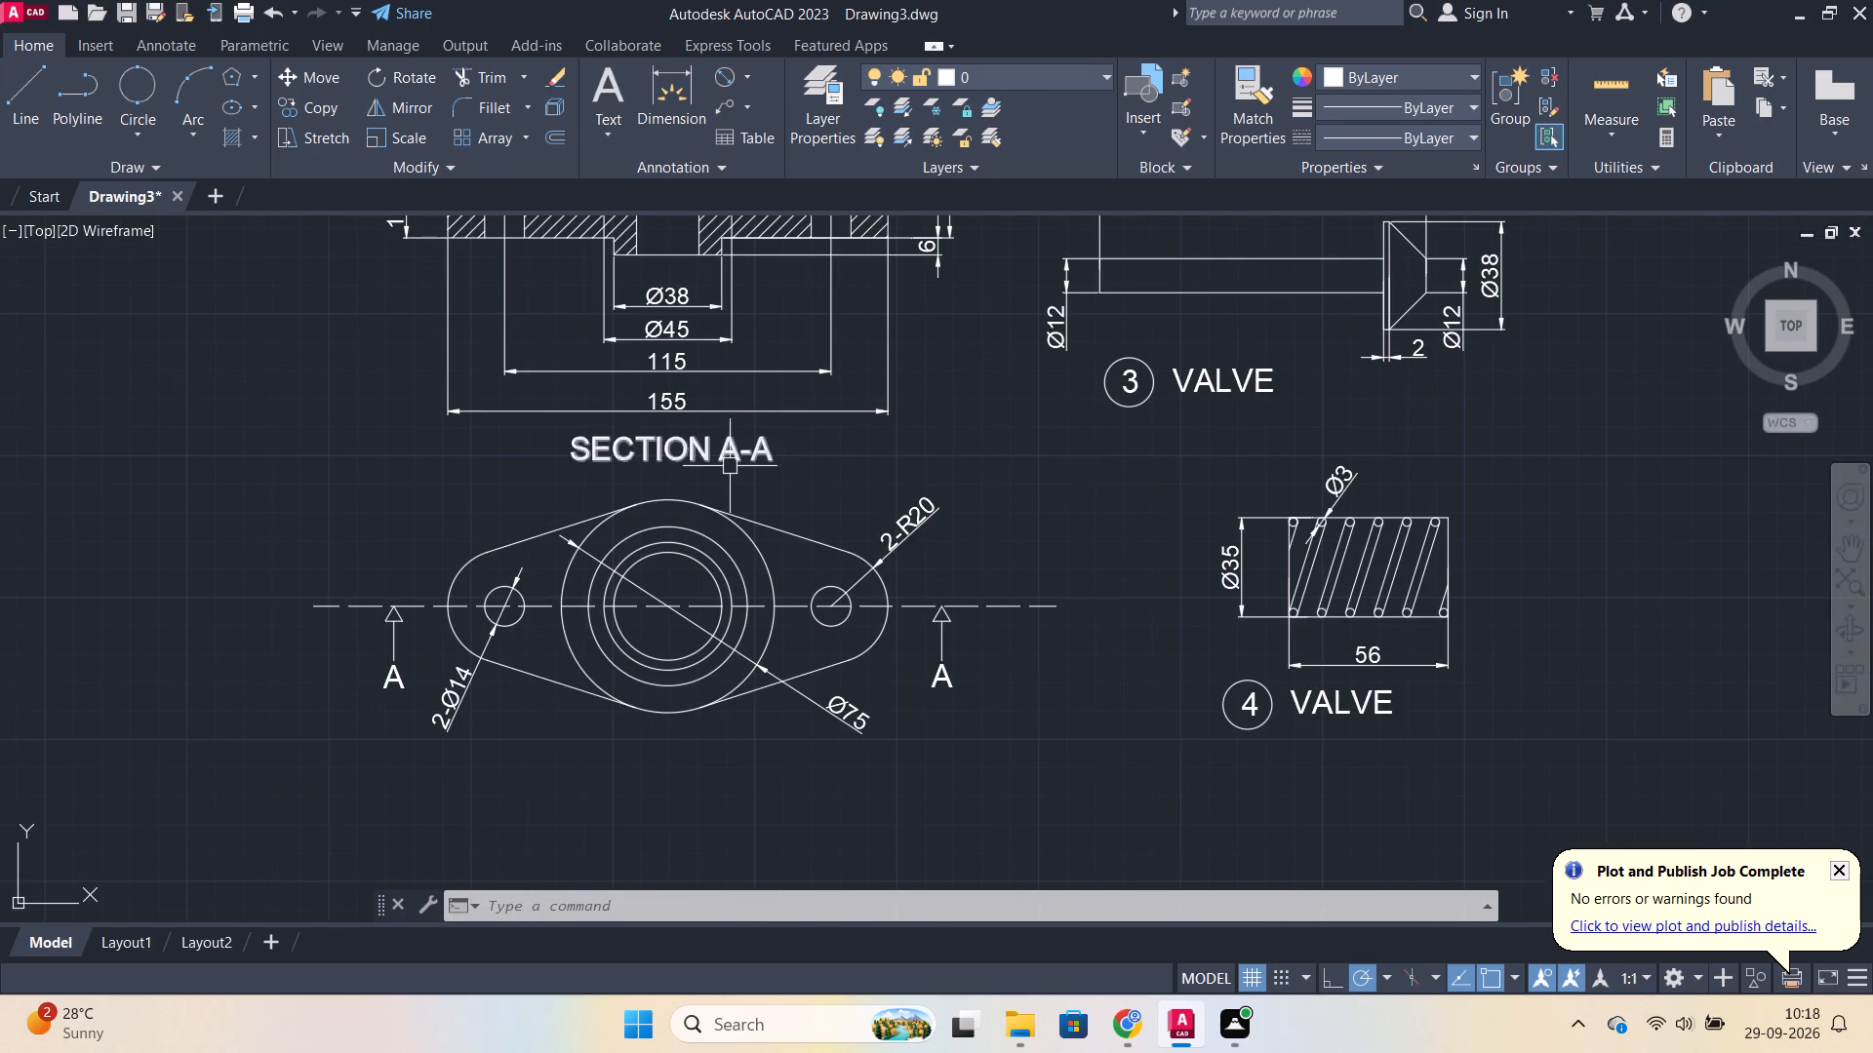
pyautogui.click(730, 452)
pyautogui.hotkey('ctrl', 'c')
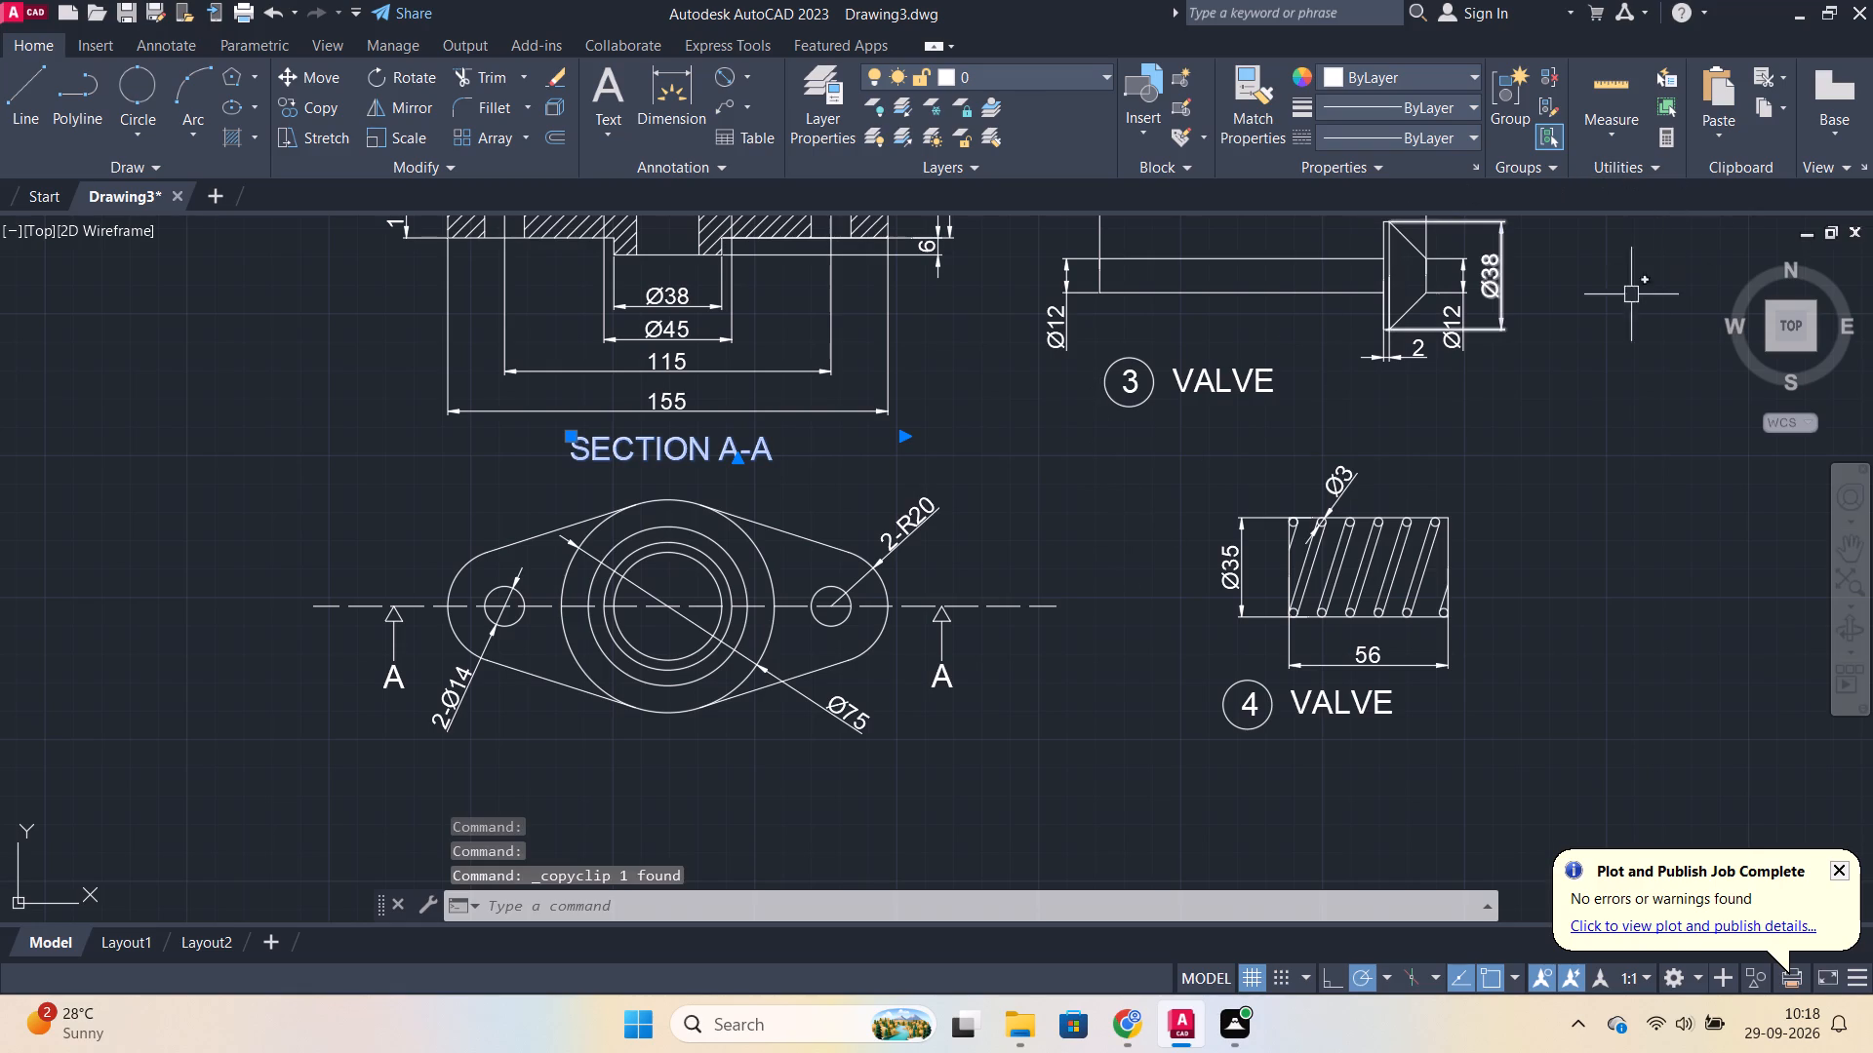
pyautogui.moveTo(1510, 382); pyautogui.dragTo(622, 944, button='middle')
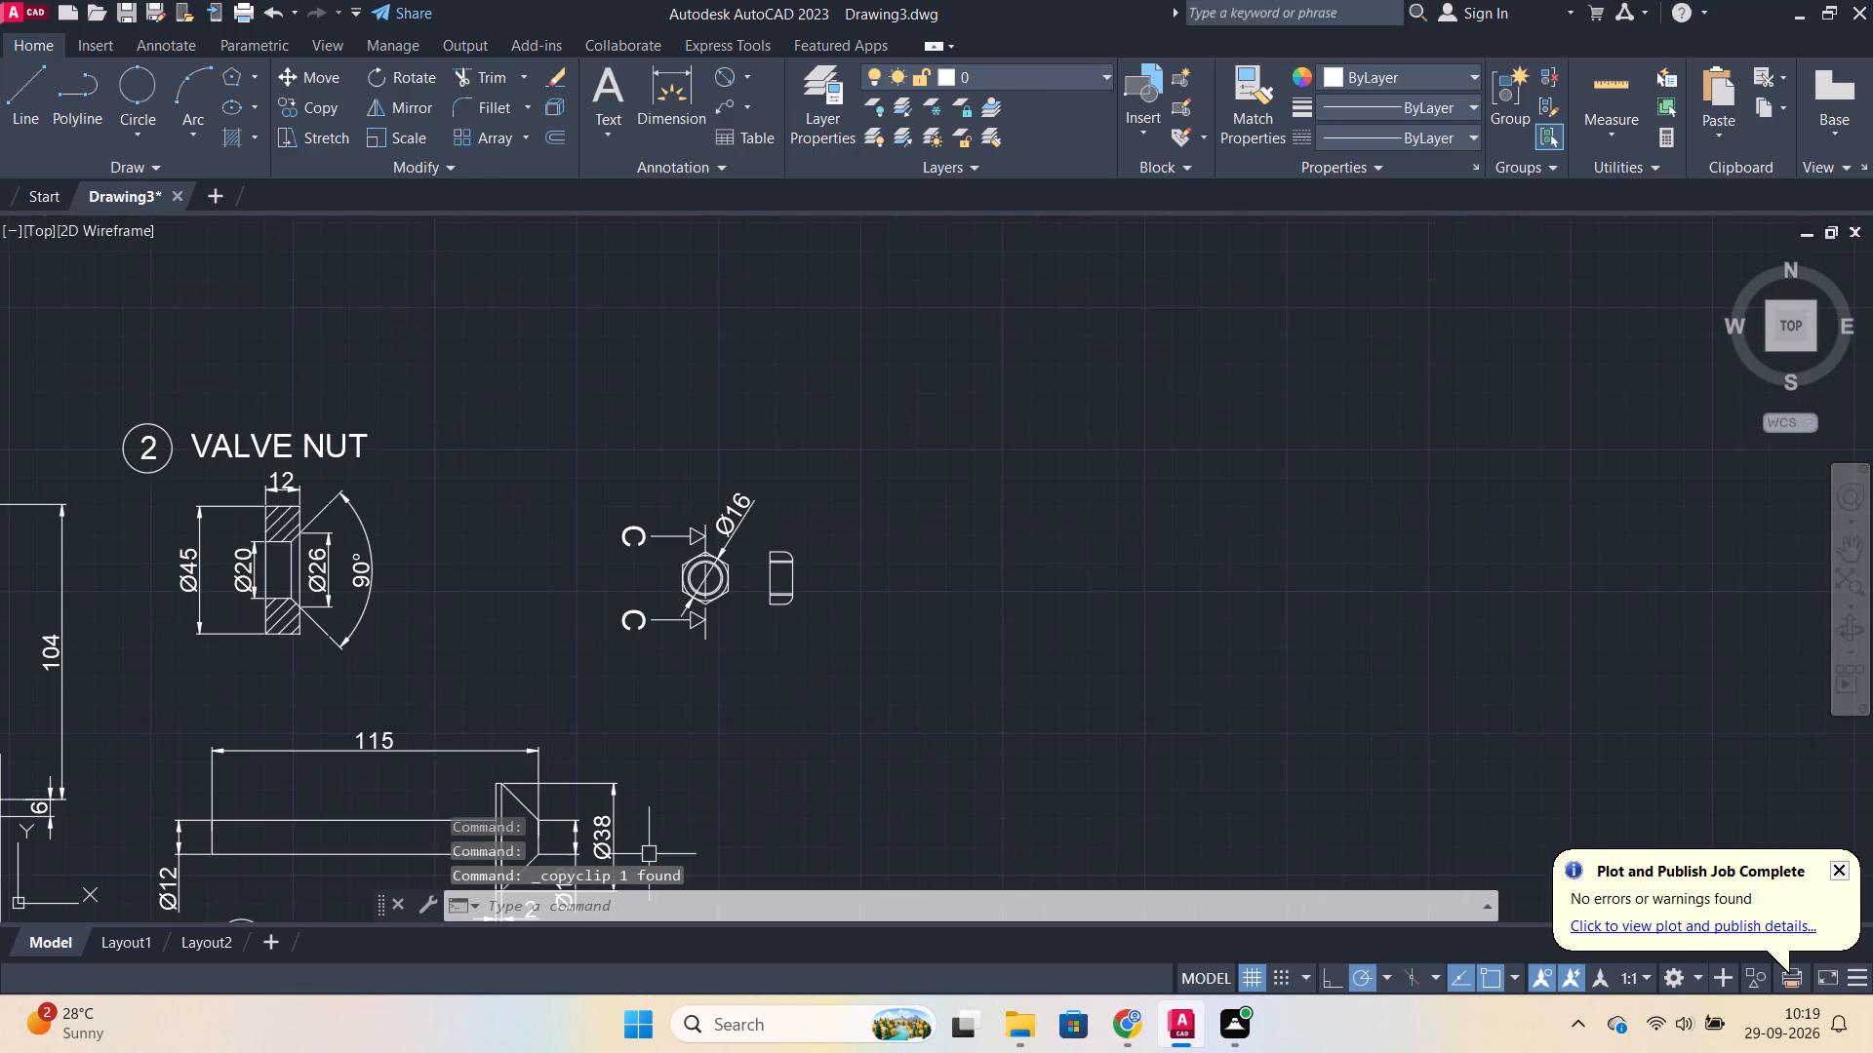
pyautogui.scroll(-1, 875, 641)
pyautogui.scroll(3, 725, 647)
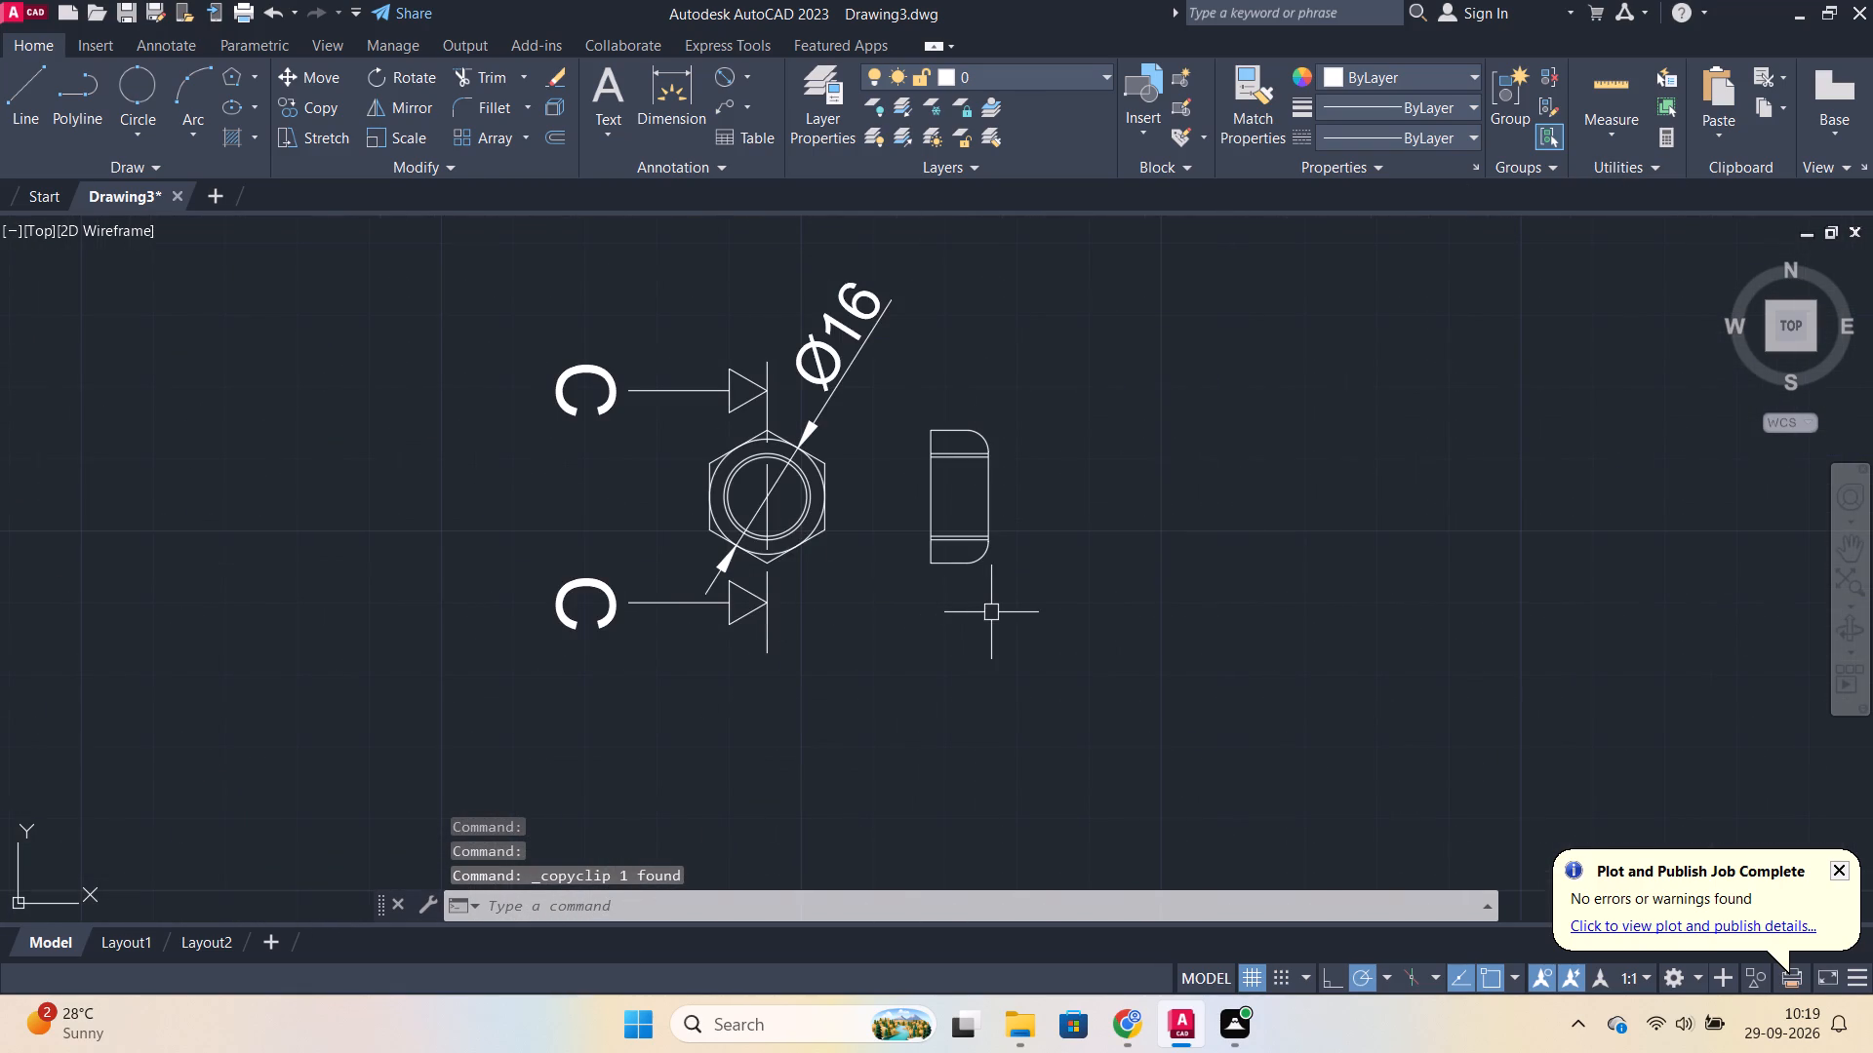
pyautogui.hotkey('ctrl', 'v')
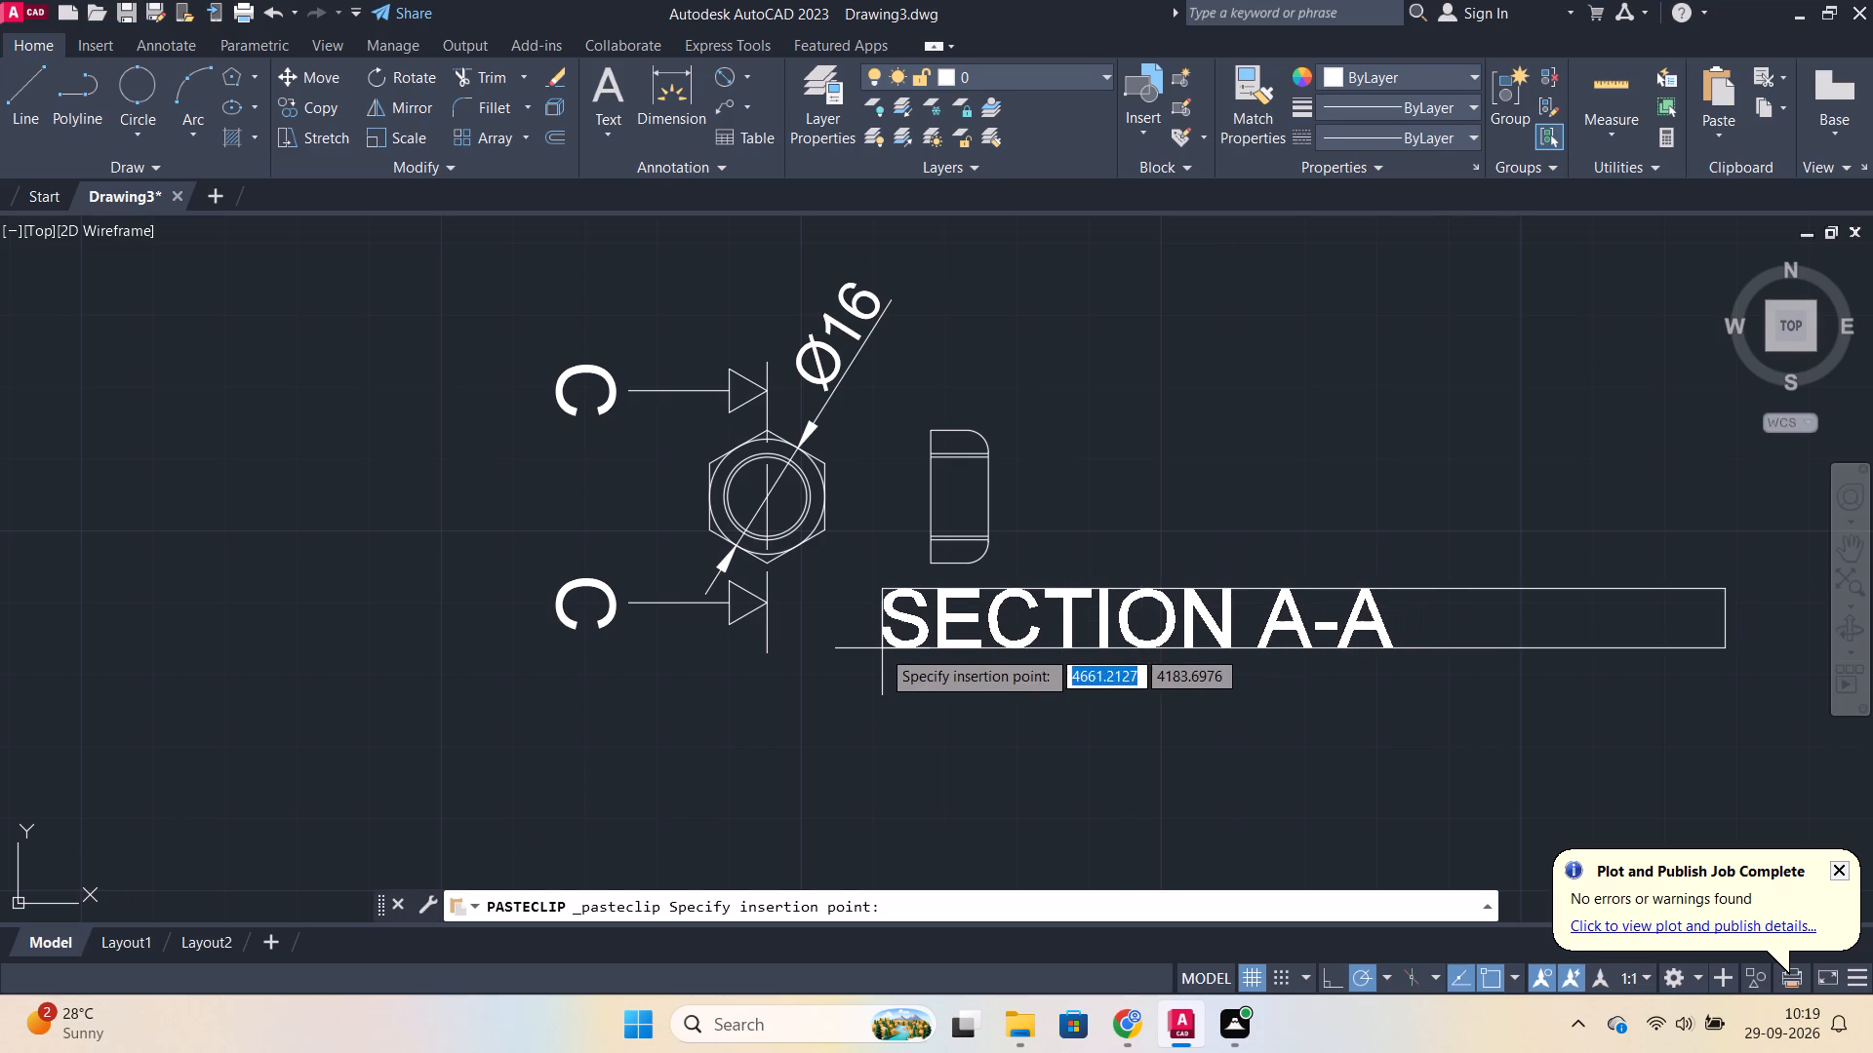
pyautogui.click(881, 648)
# Edit the pasted title under the nut's side view to read SECTION C-C.
pyautogui.click(1107, 602)
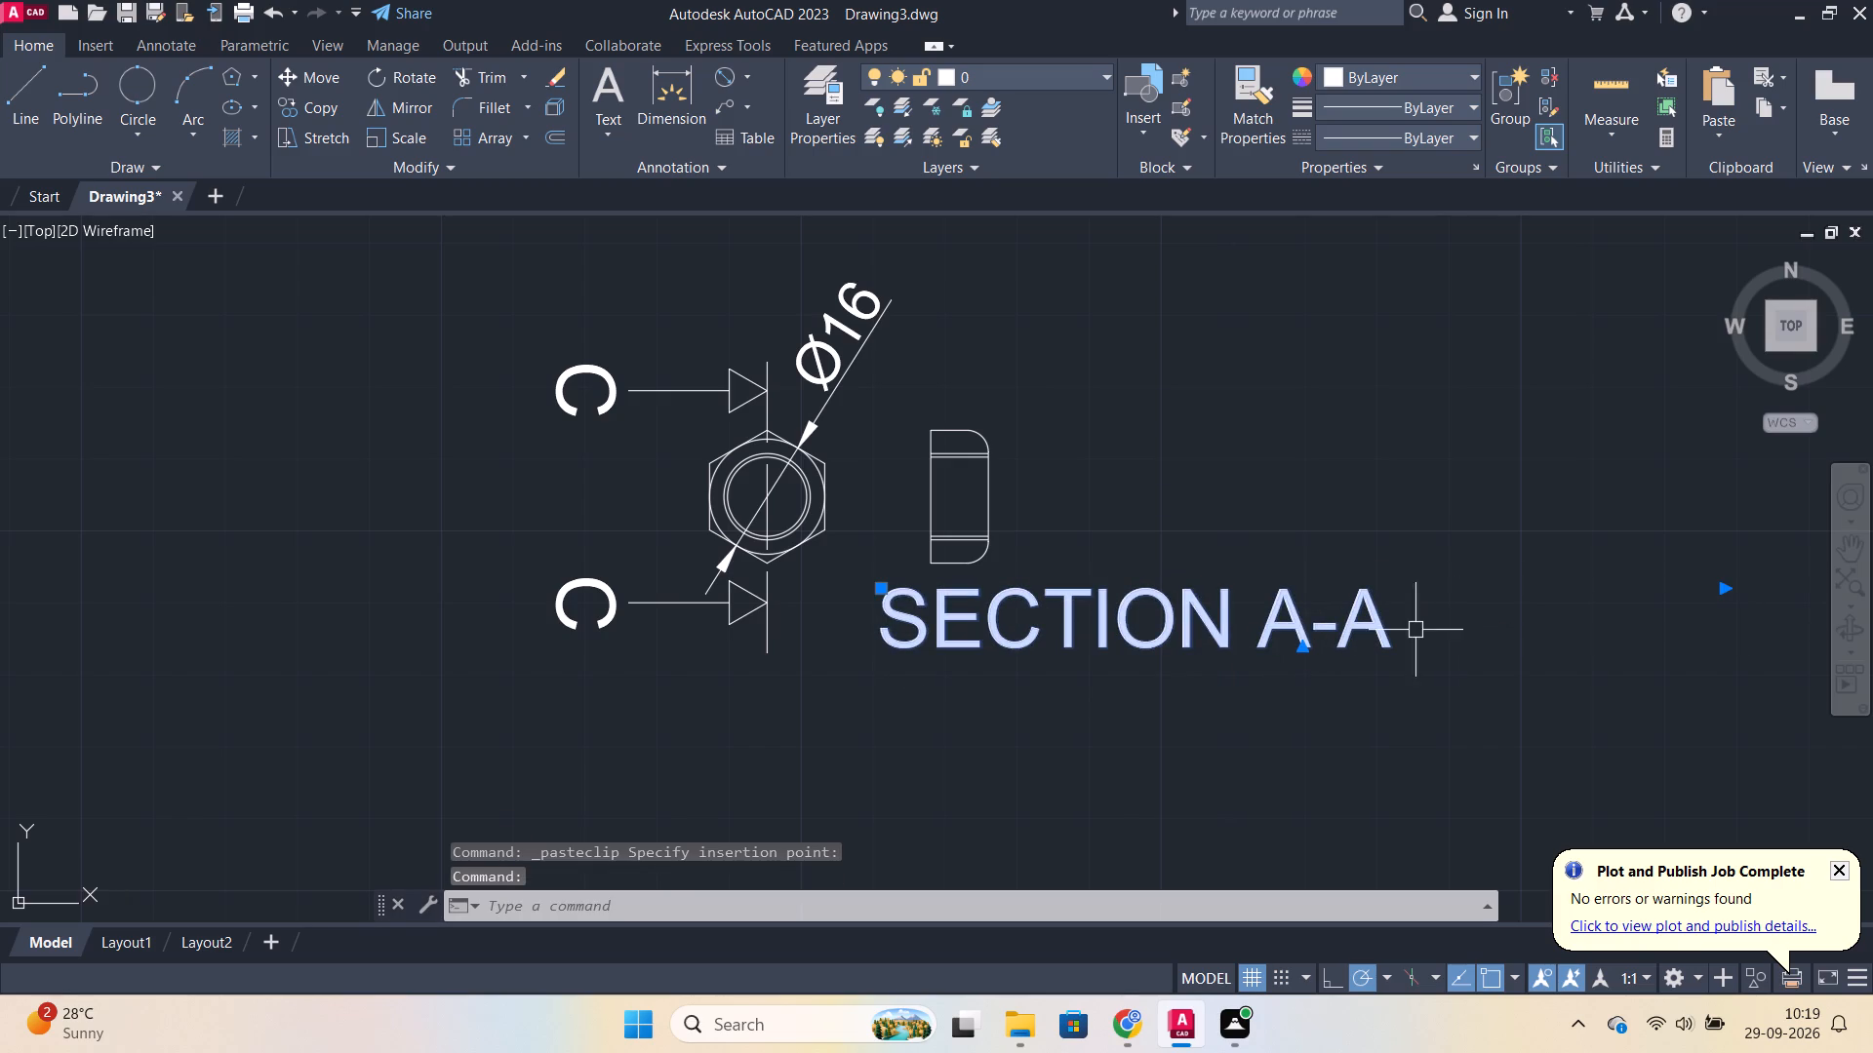
pyautogui.doubleClick(1335, 618)
pyautogui.click(1335, 618)
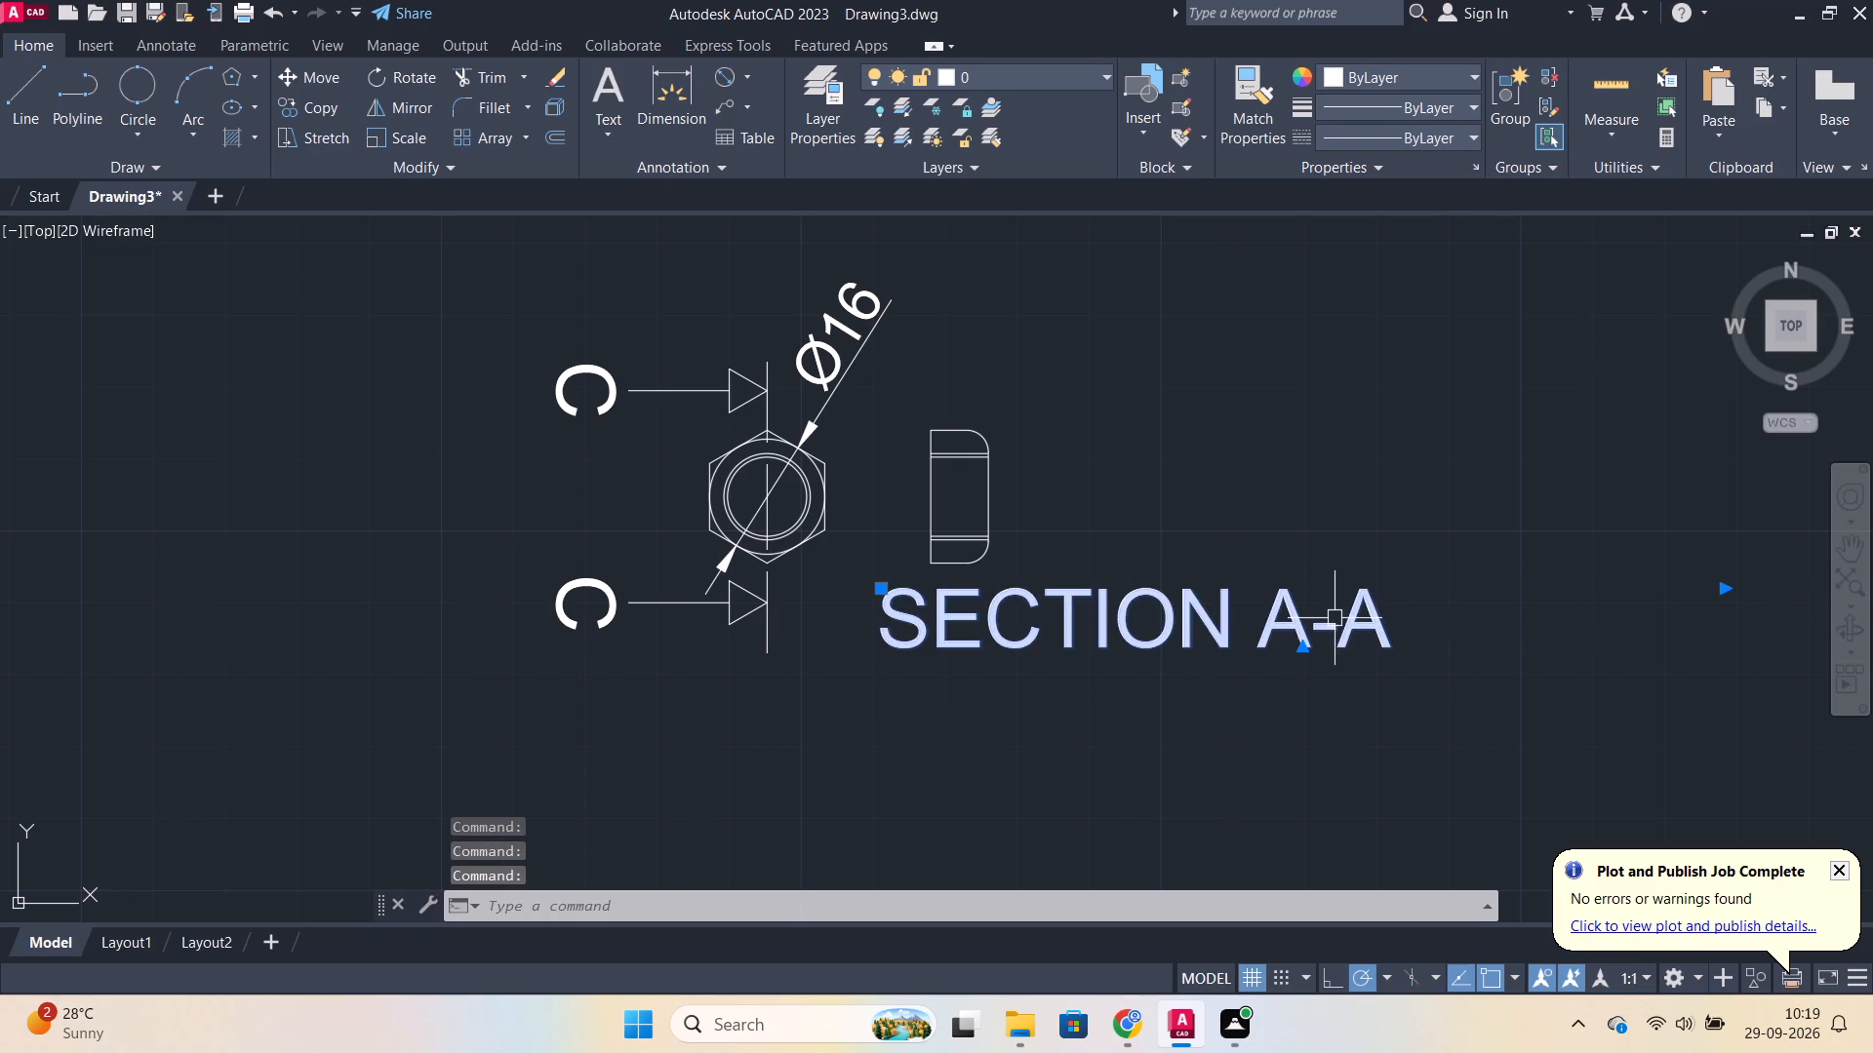
pyautogui.doubleClick(1283, 618)
pyautogui.moveTo(1721, 635); pyautogui.dragTo(1393, 637)
pyautogui.click(1377, 620)
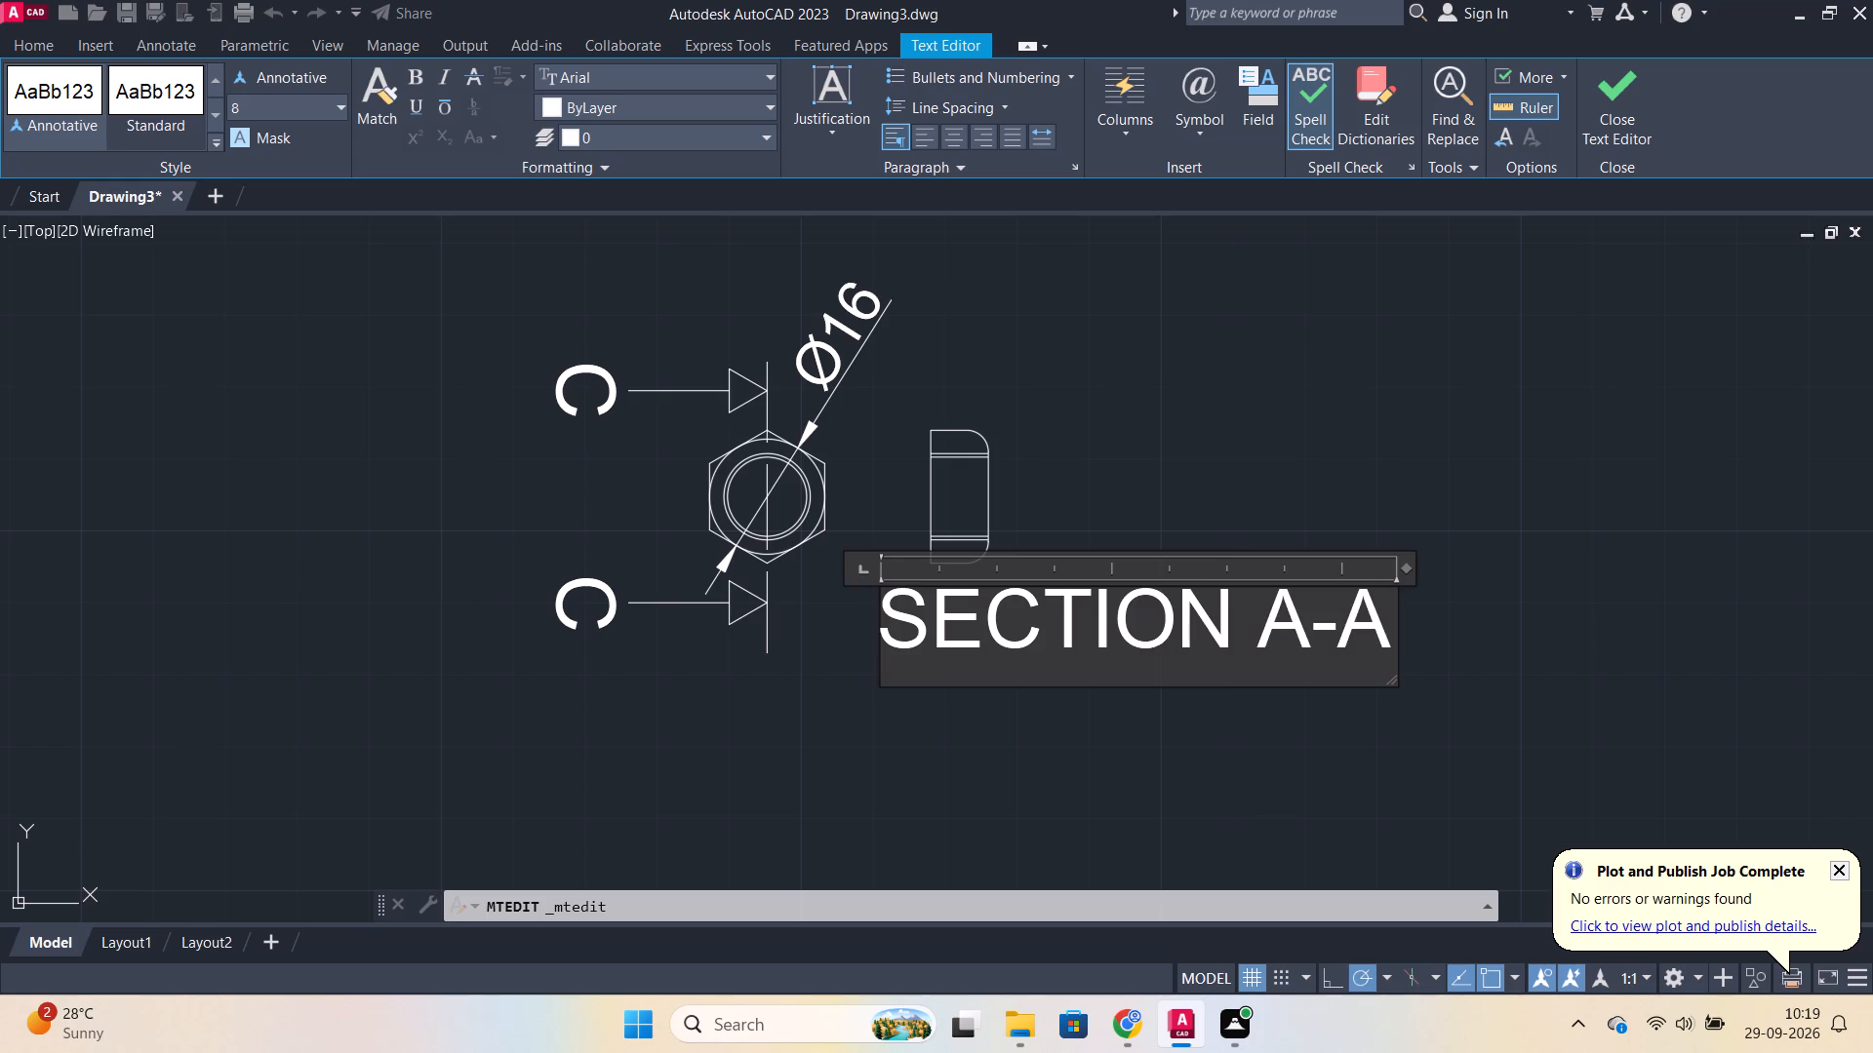
pyautogui.press('BackSpace')
pyautogui.press('BackSpace')
pyautogui.press('BackSpace')
pyautogui.press('BackSpace')
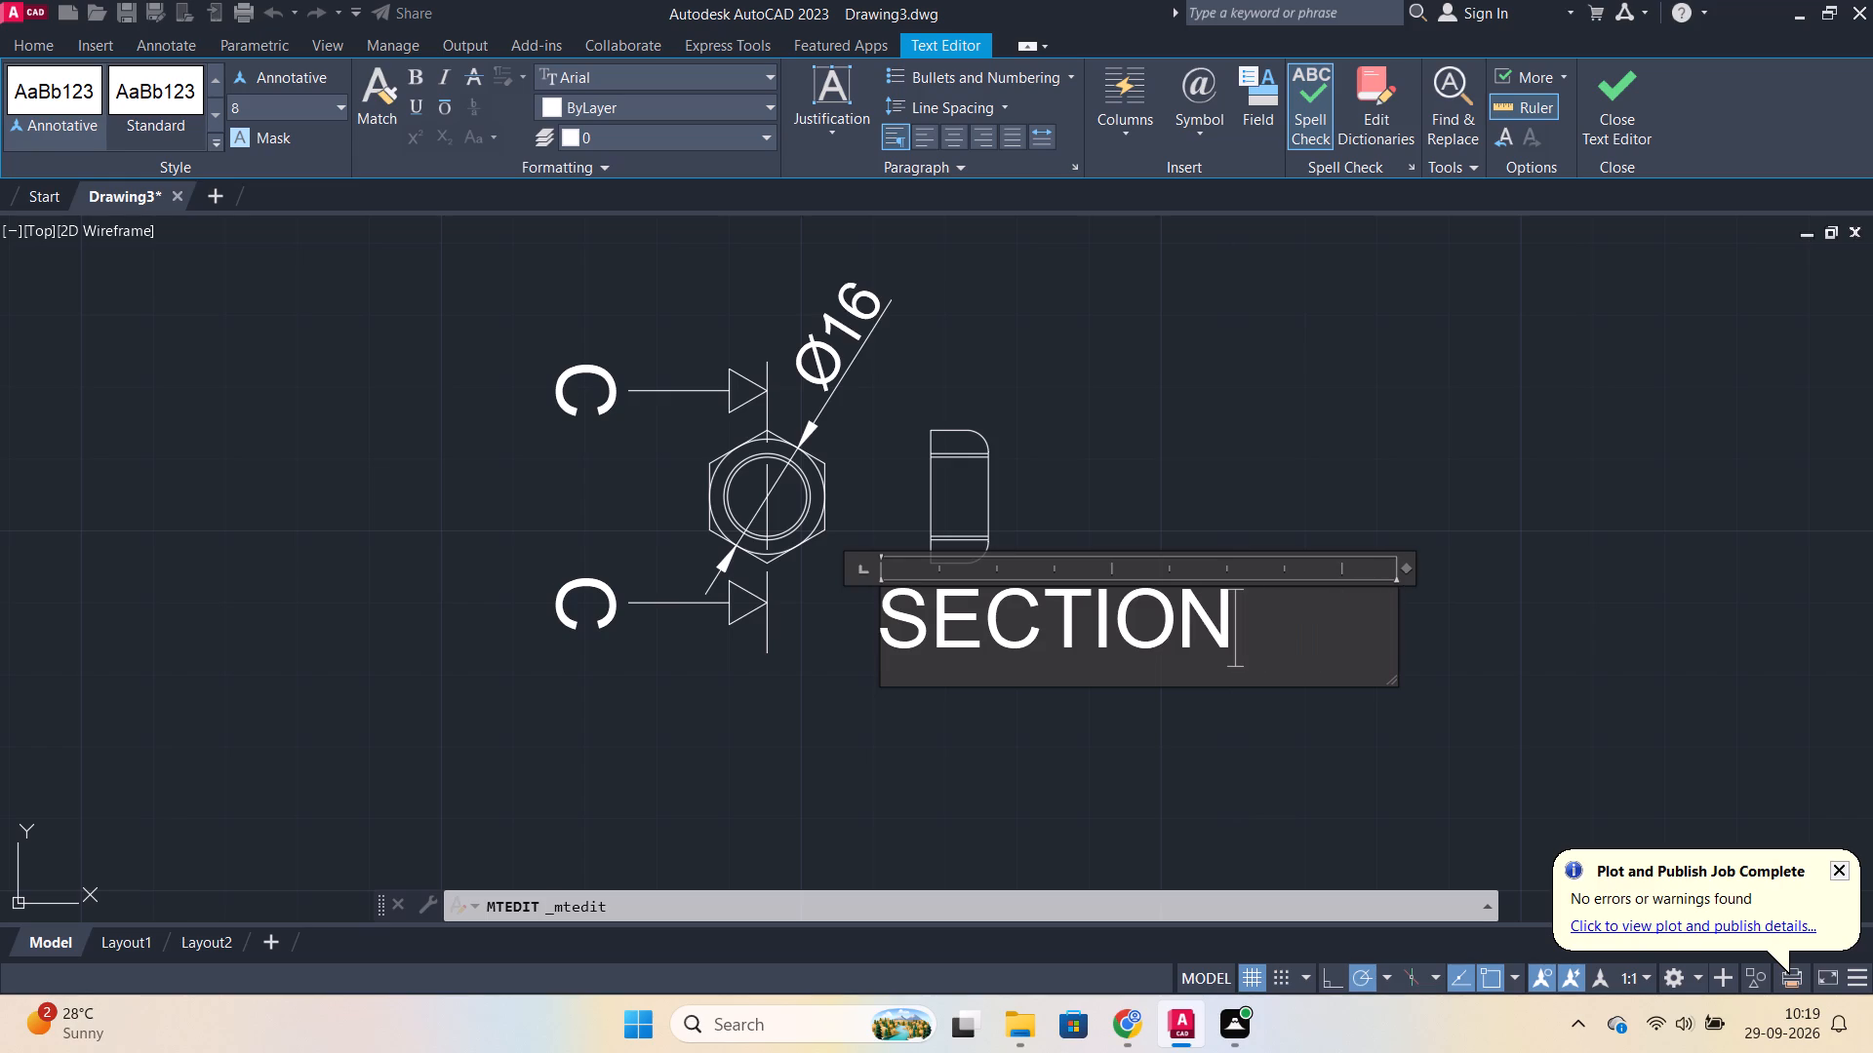
pyautogui.press('space')
pyautogui.write('C-')
pyautogui.press('c')
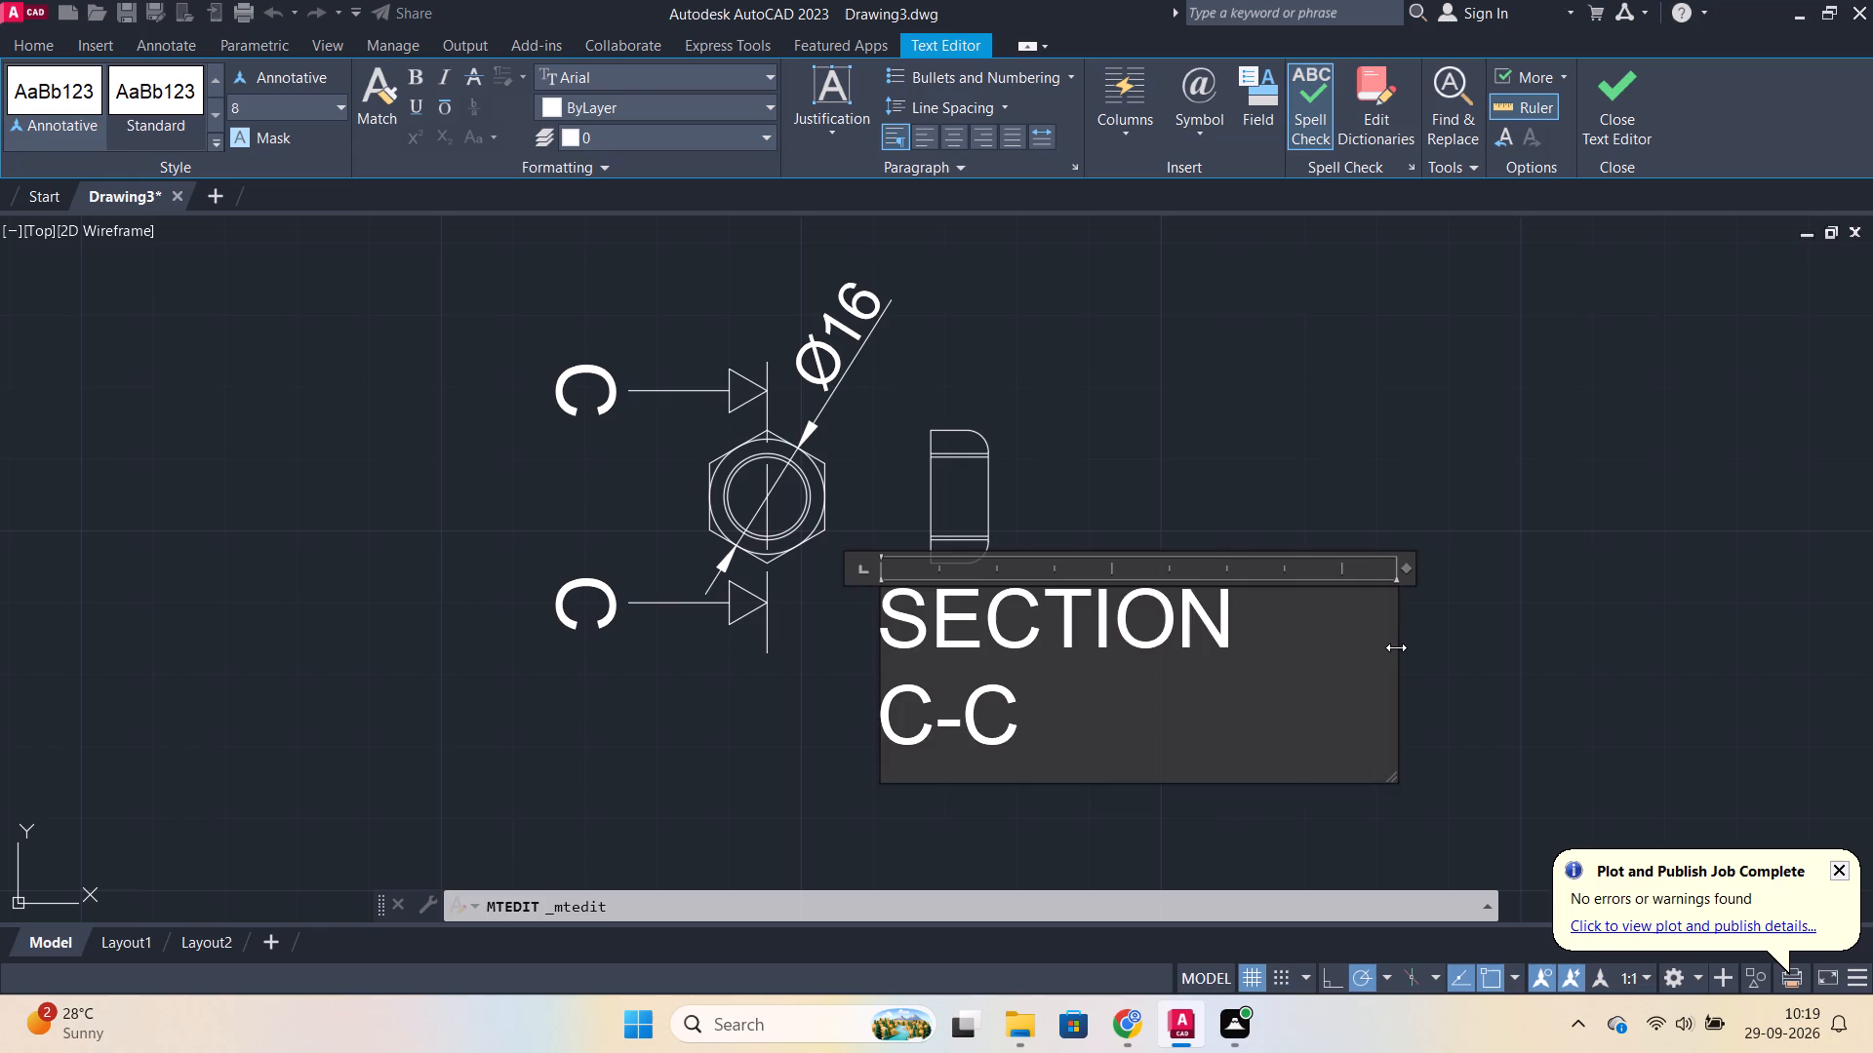
pyautogui.click(1396, 647)
pyautogui.click(1615, 138)
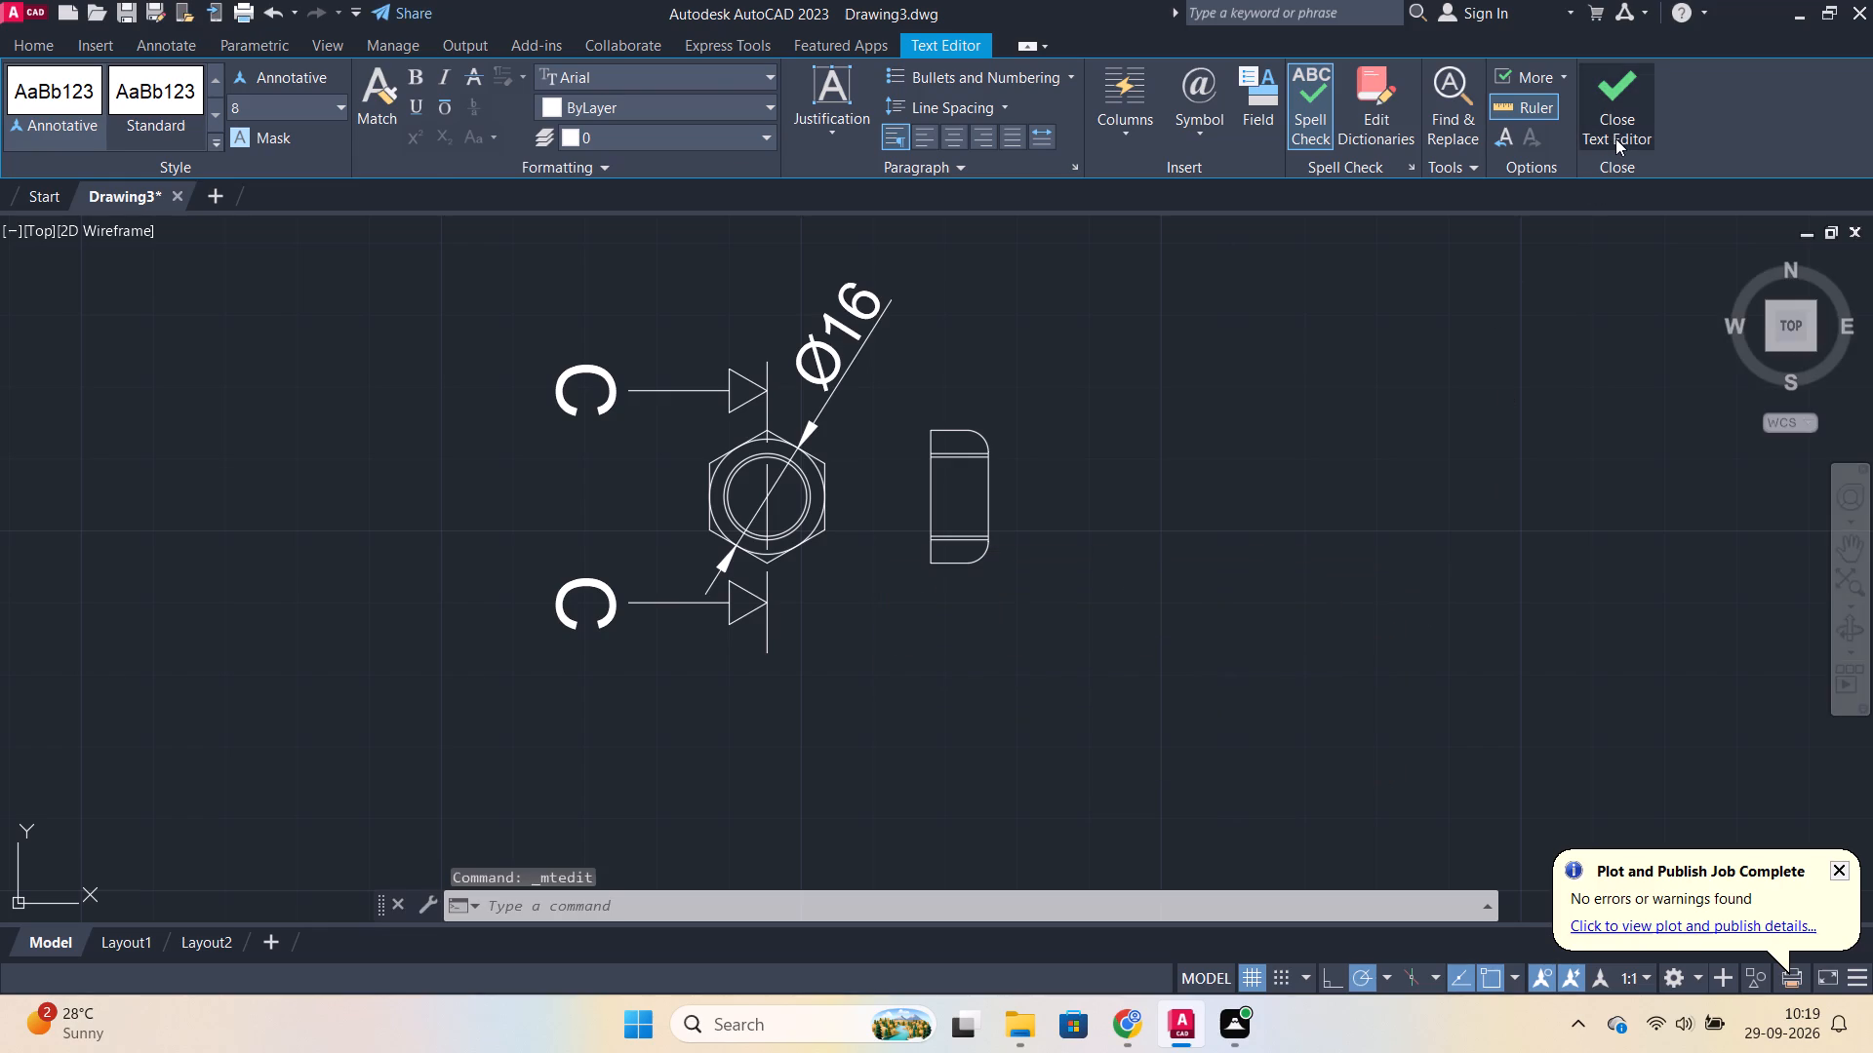
# Move the SECTION C-C title slightly lower and closer to the nut's section arrows.
pyautogui.click(1135, 656)
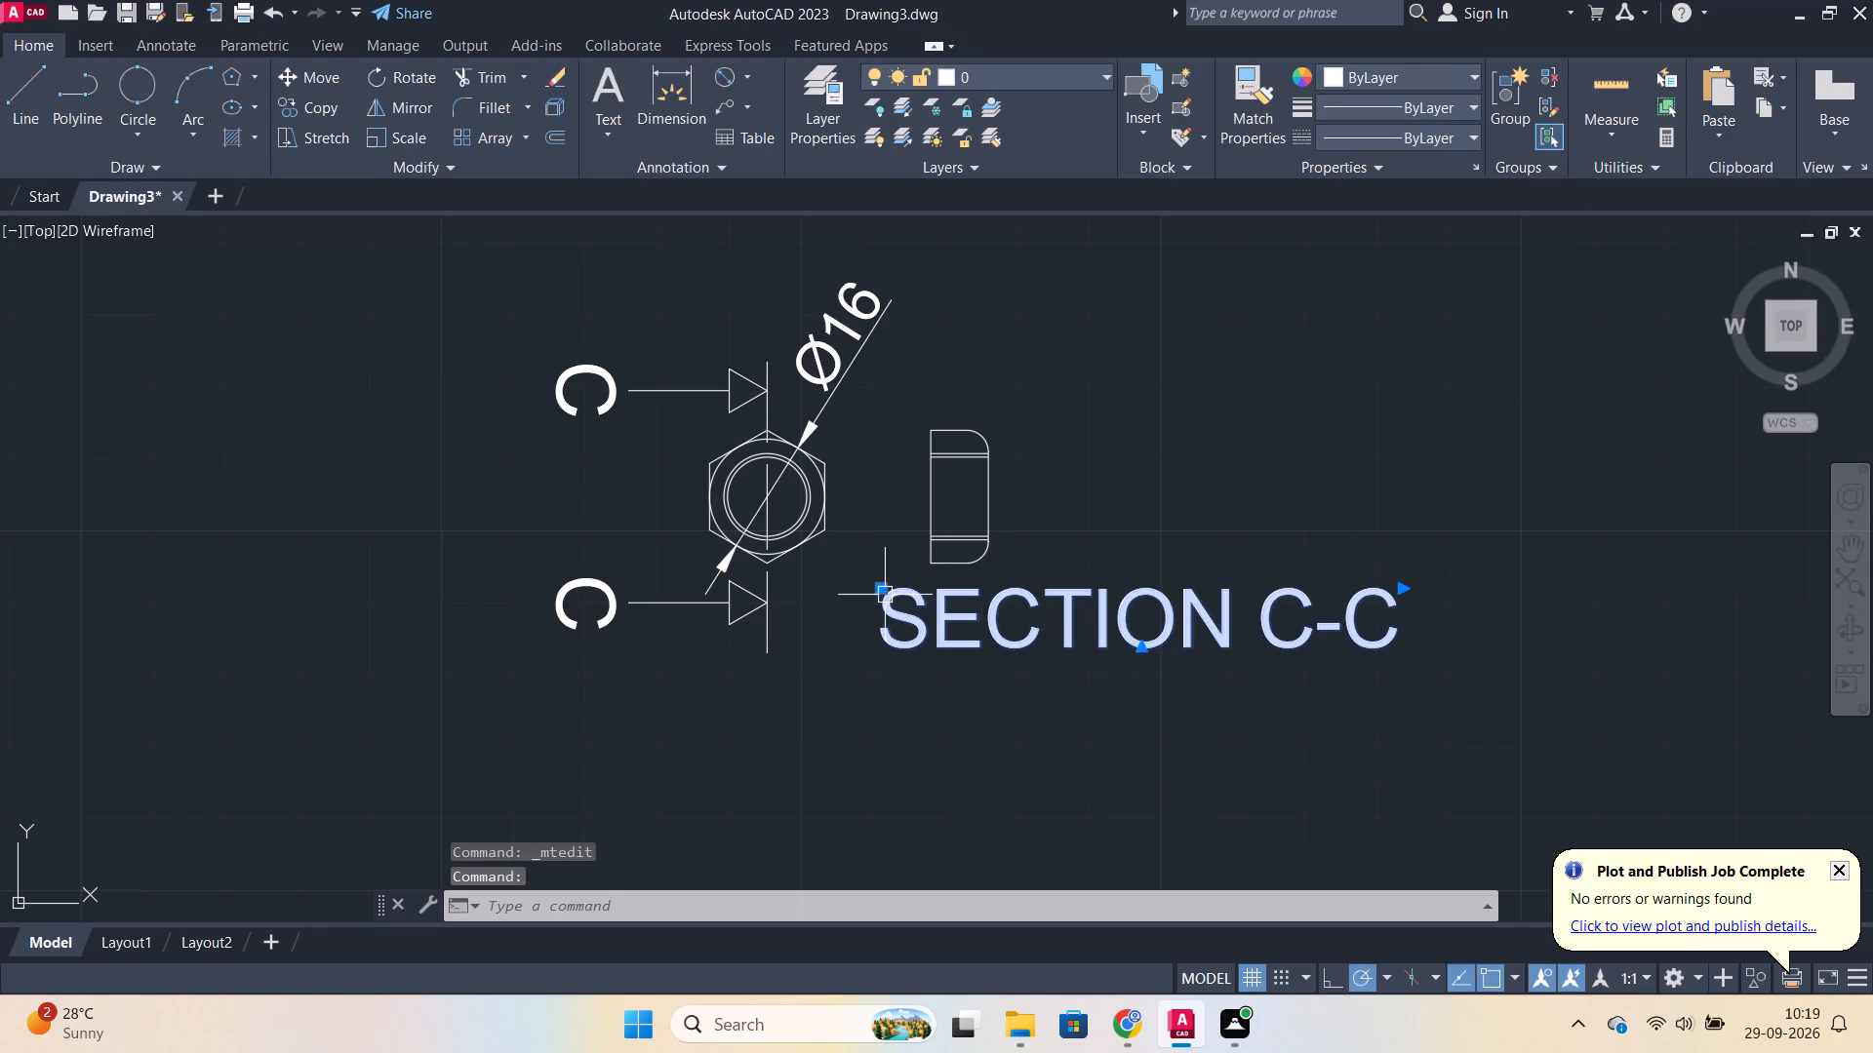
pyautogui.click(883, 590)
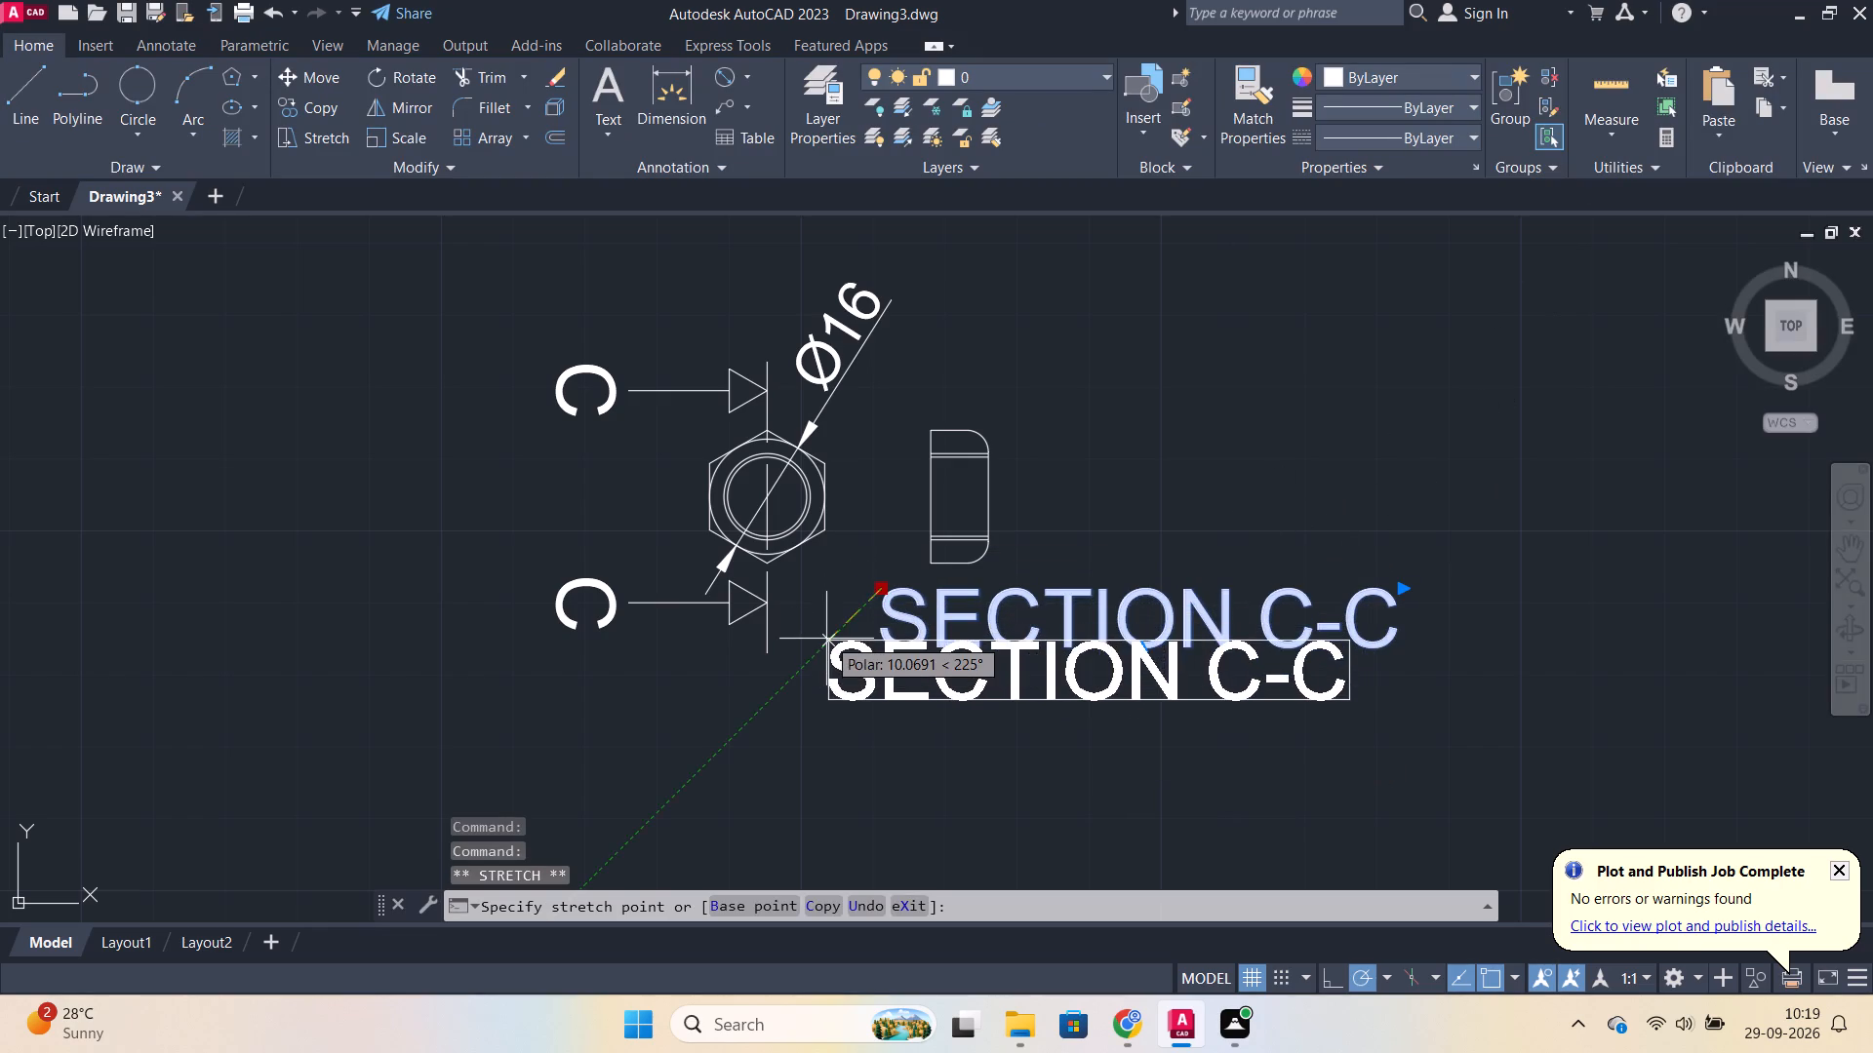
pyautogui.click(820, 630)
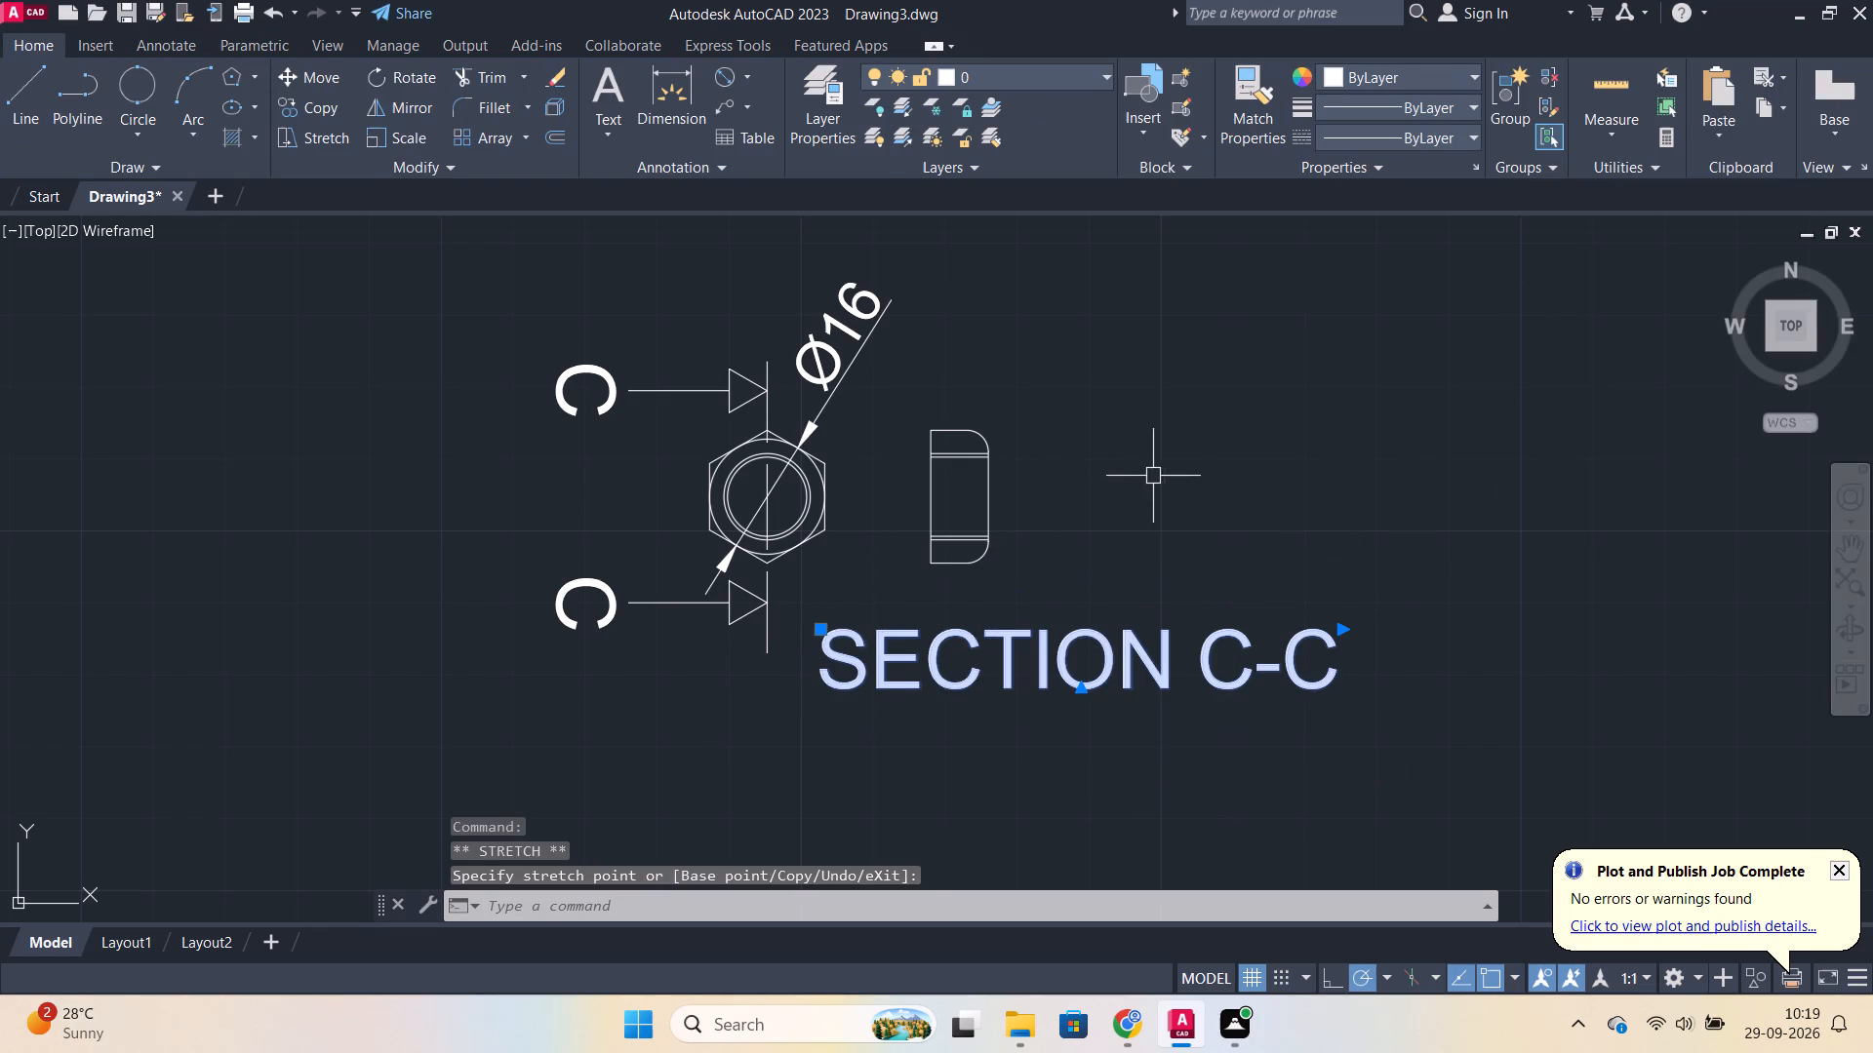
pyautogui.press('Escape')
# Move the nut's side view horizontally away from the hexagon so it sits more centrally above the SECTION C-C title.
pyautogui.moveTo(901, 400); pyautogui.dragTo(905, 411)
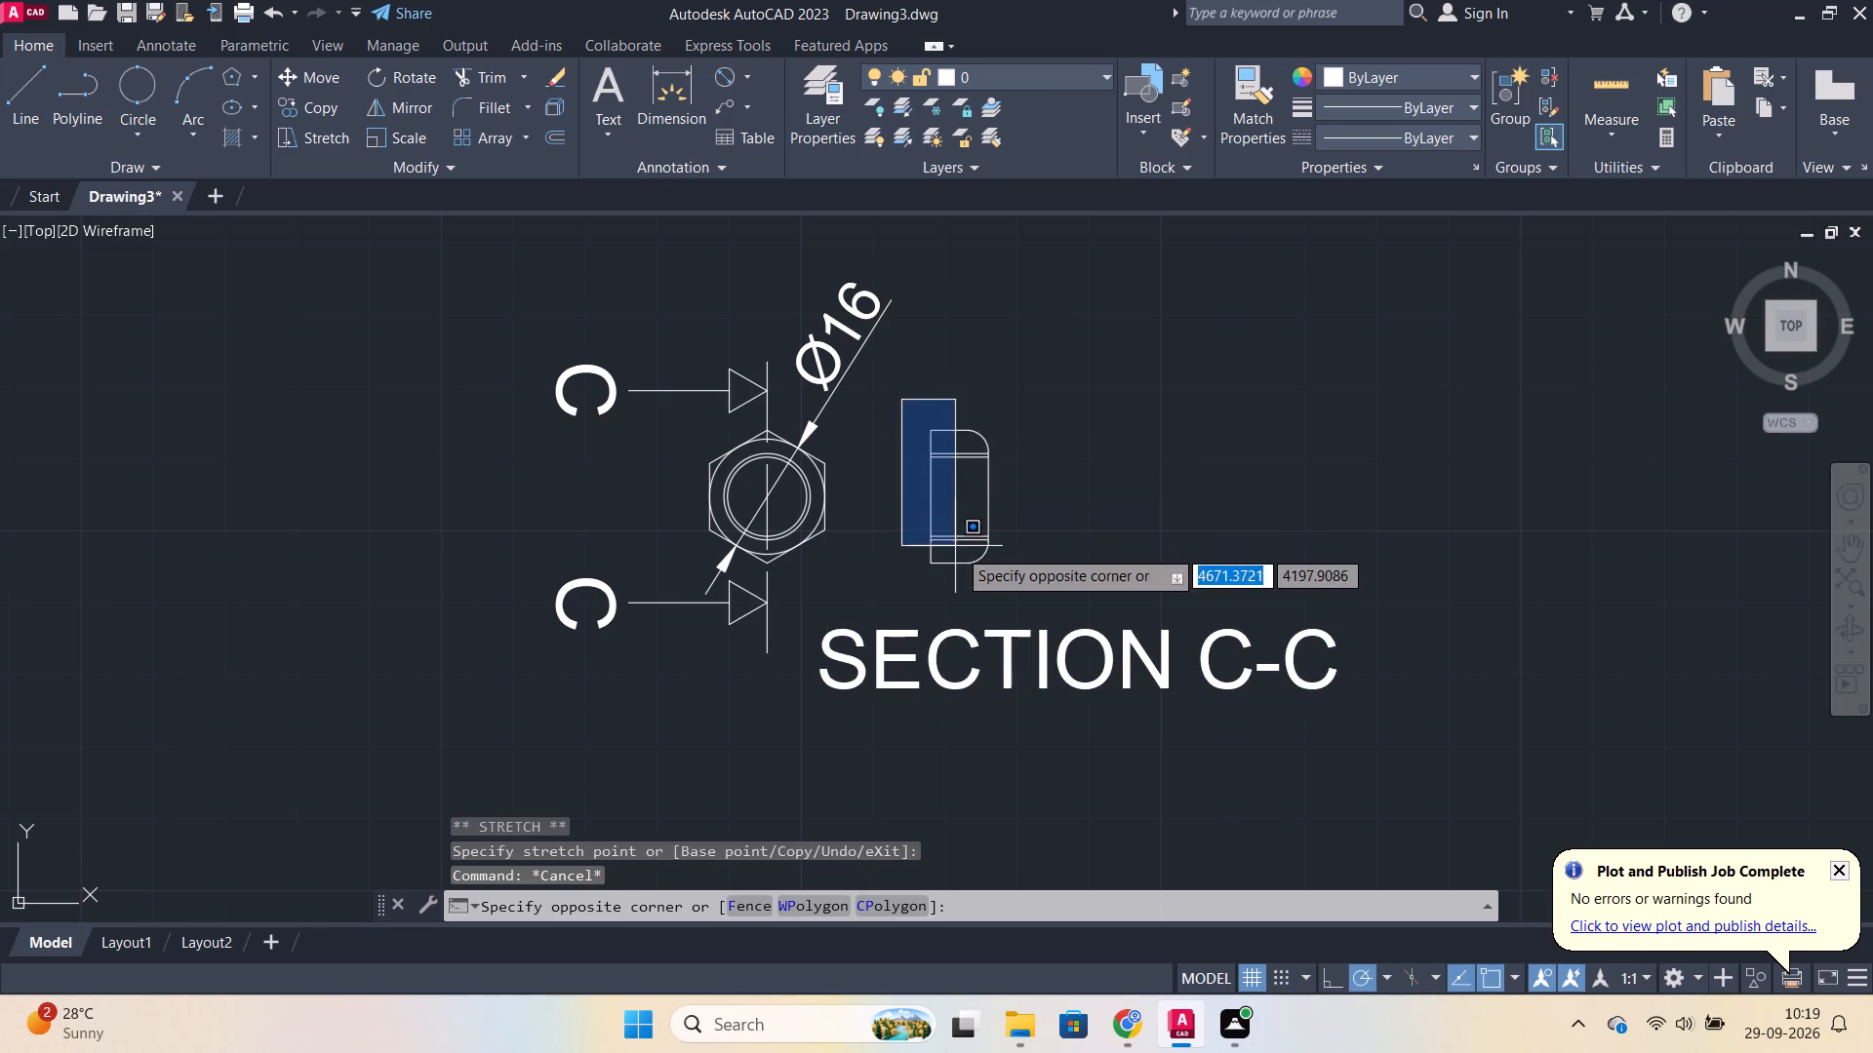
pyautogui.click(1024, 582)
pyautogui.press('m')
pyautogui.press('Return')
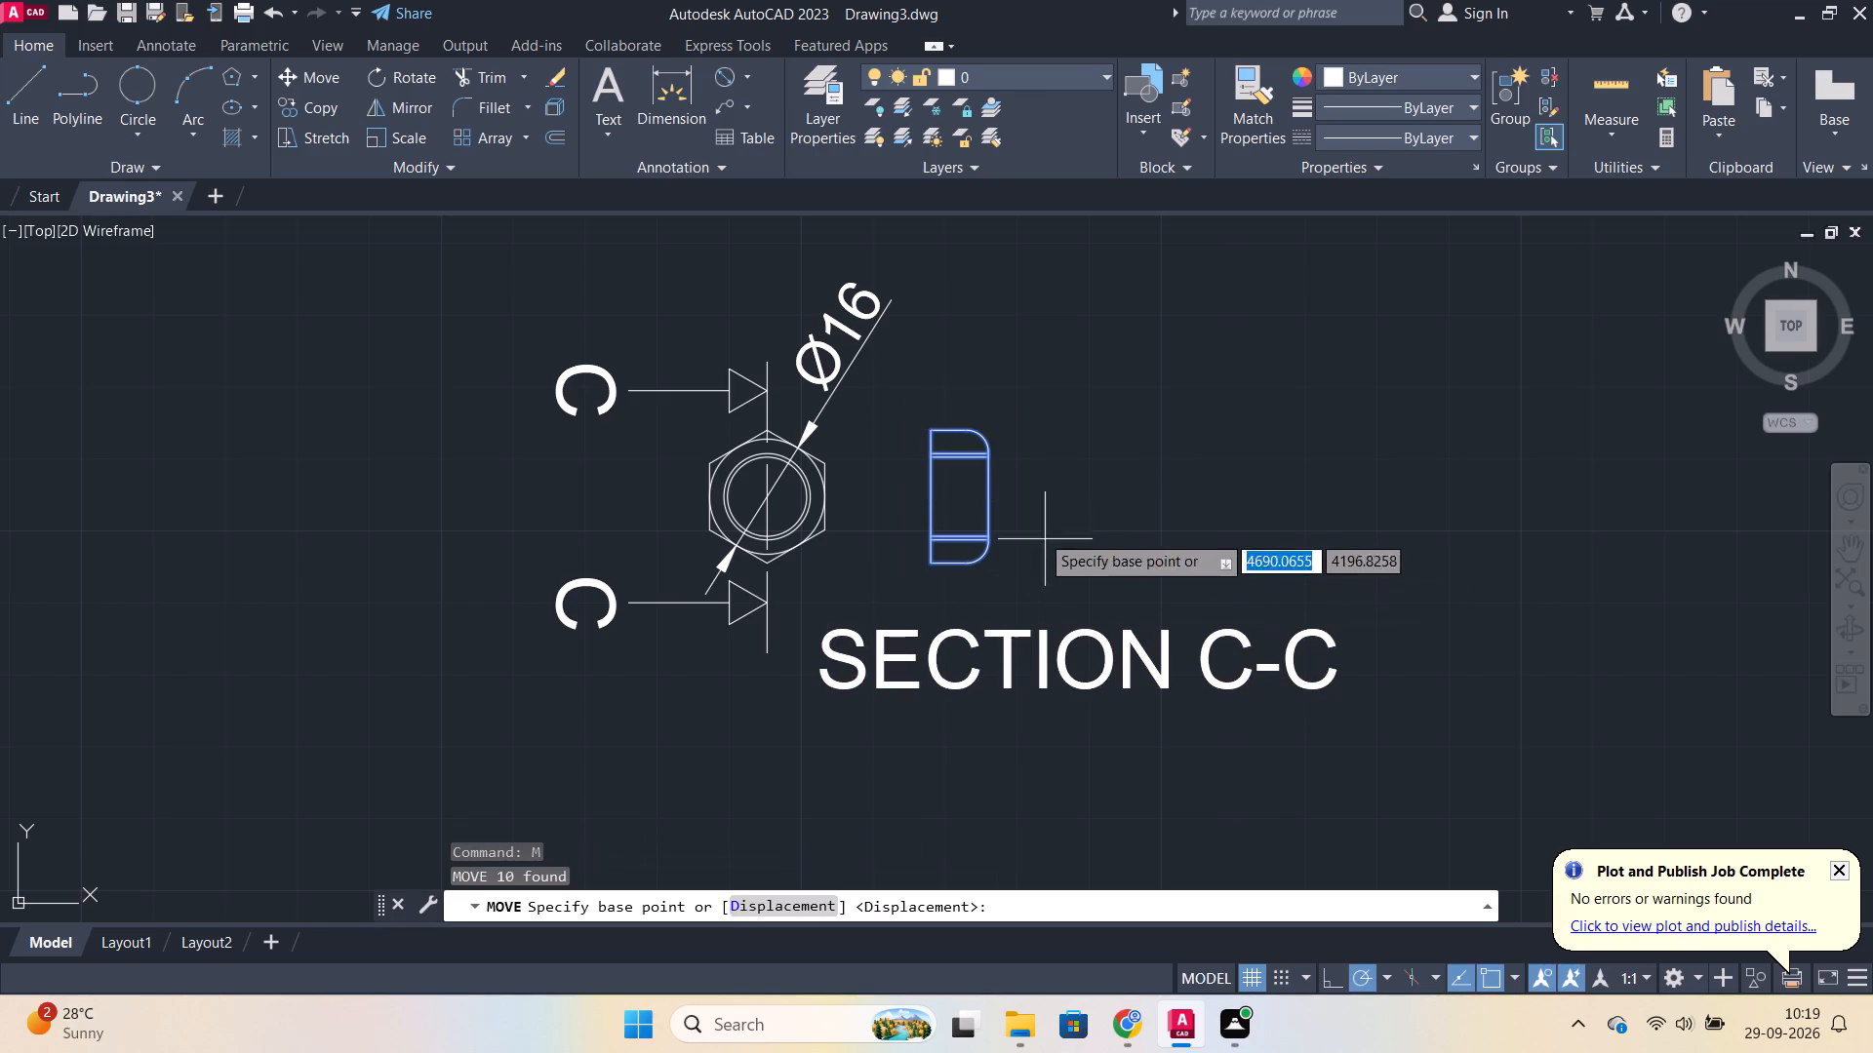
pyautogui.click(992, 500)
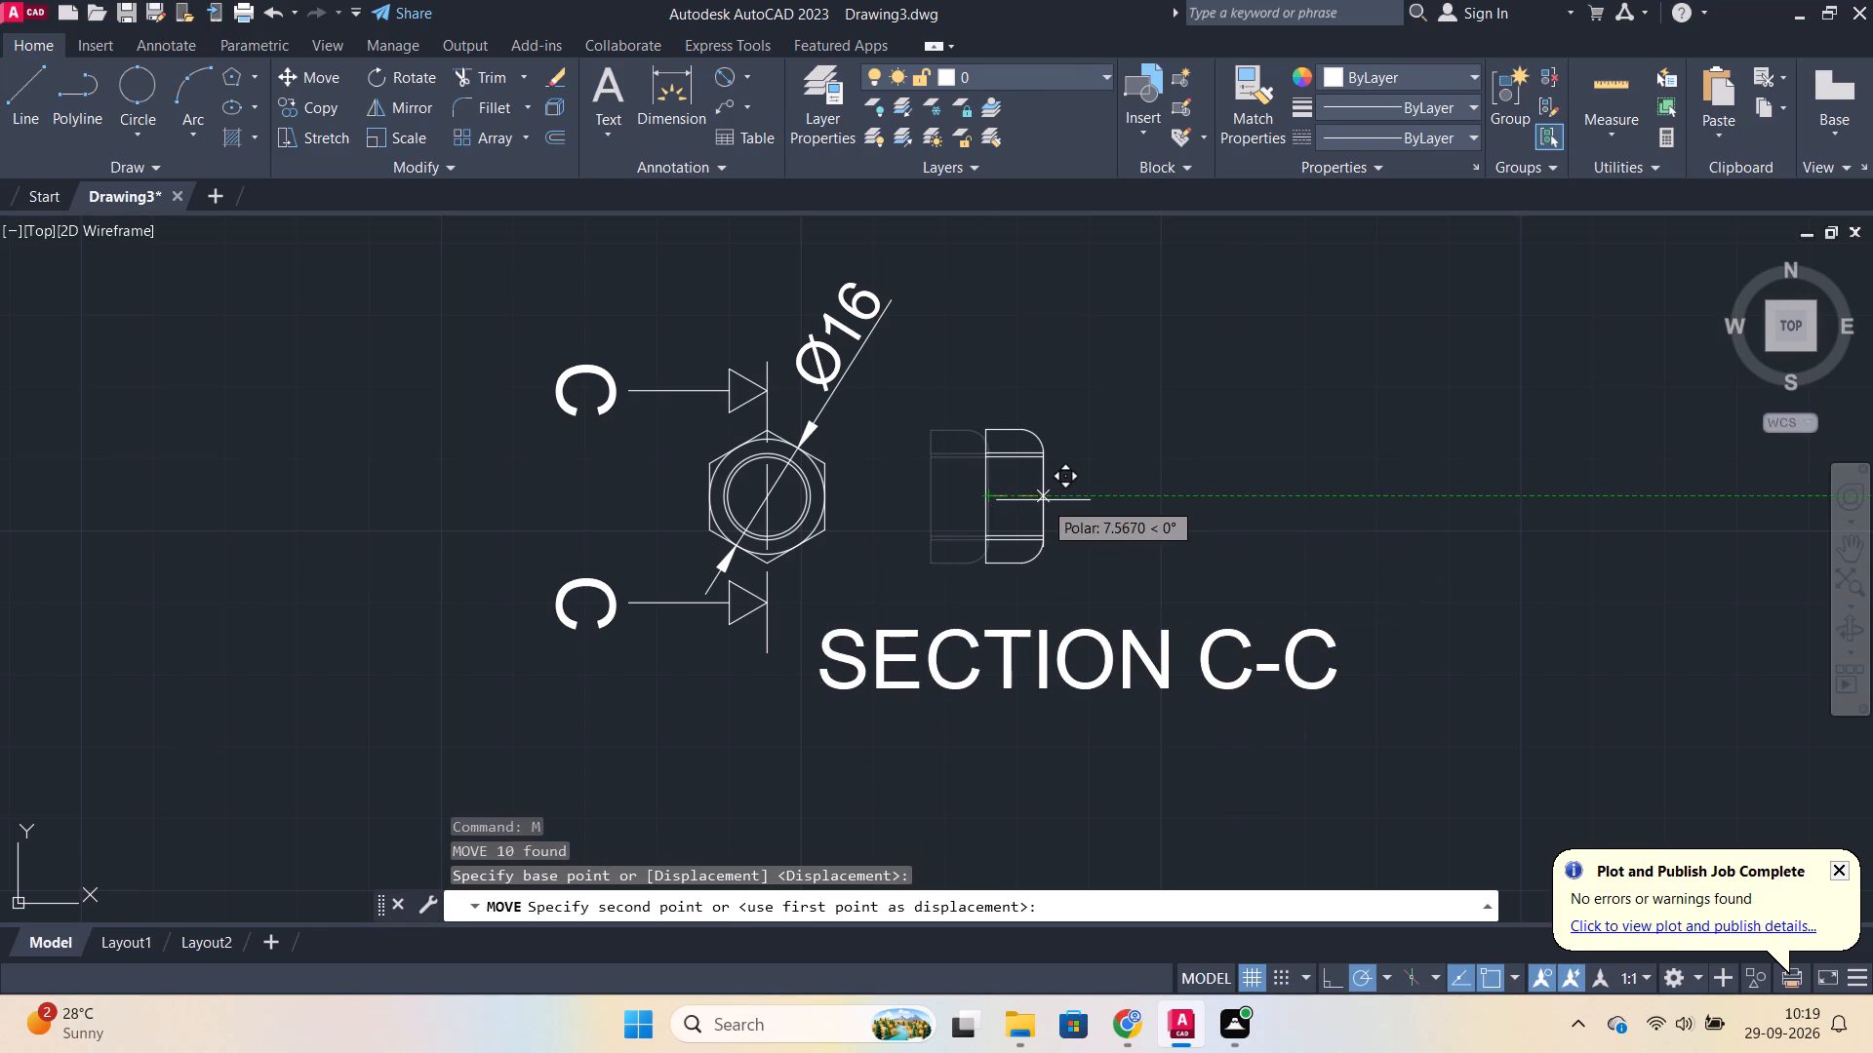
pyautogui.click(1051, 500)
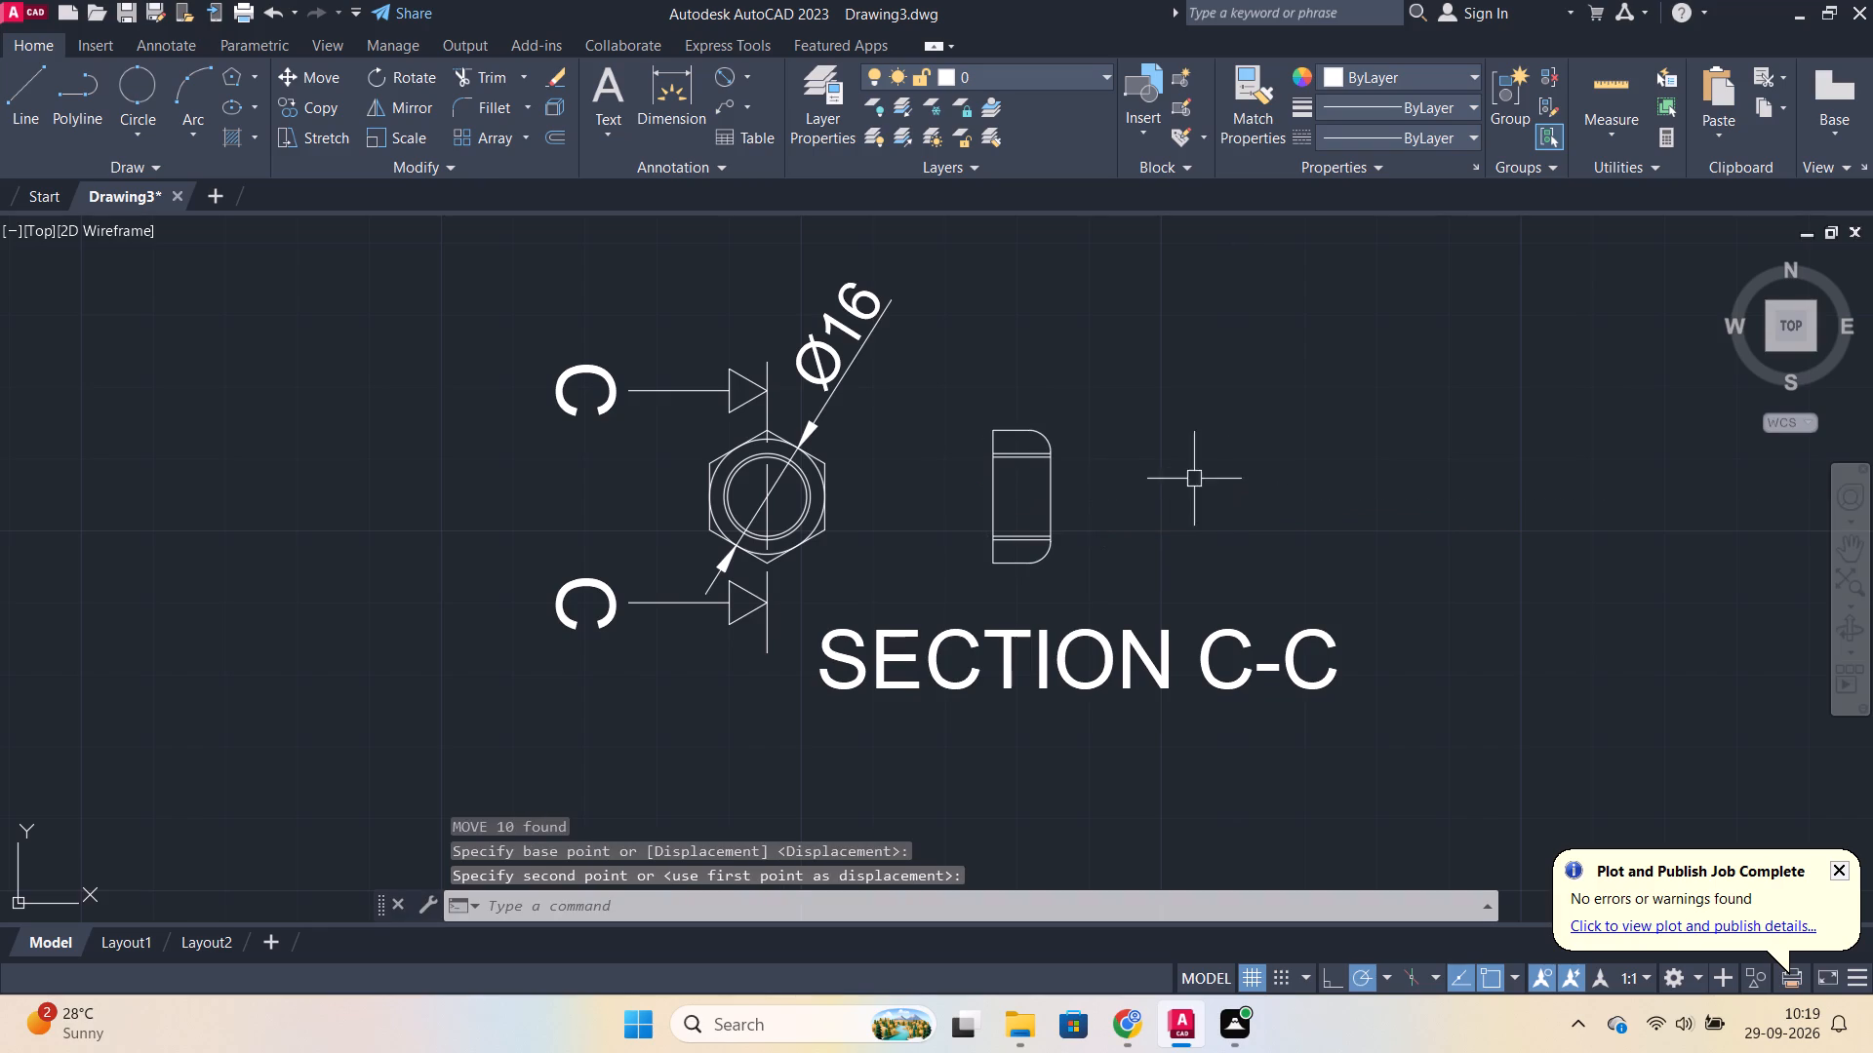
pyautogui.press('Escape')
# Add a vertical linear dimension between the outer bore lines of the nut's side view, placed on the side facing the hexagon.
pyautogui.scroll(1, 1233, 551)
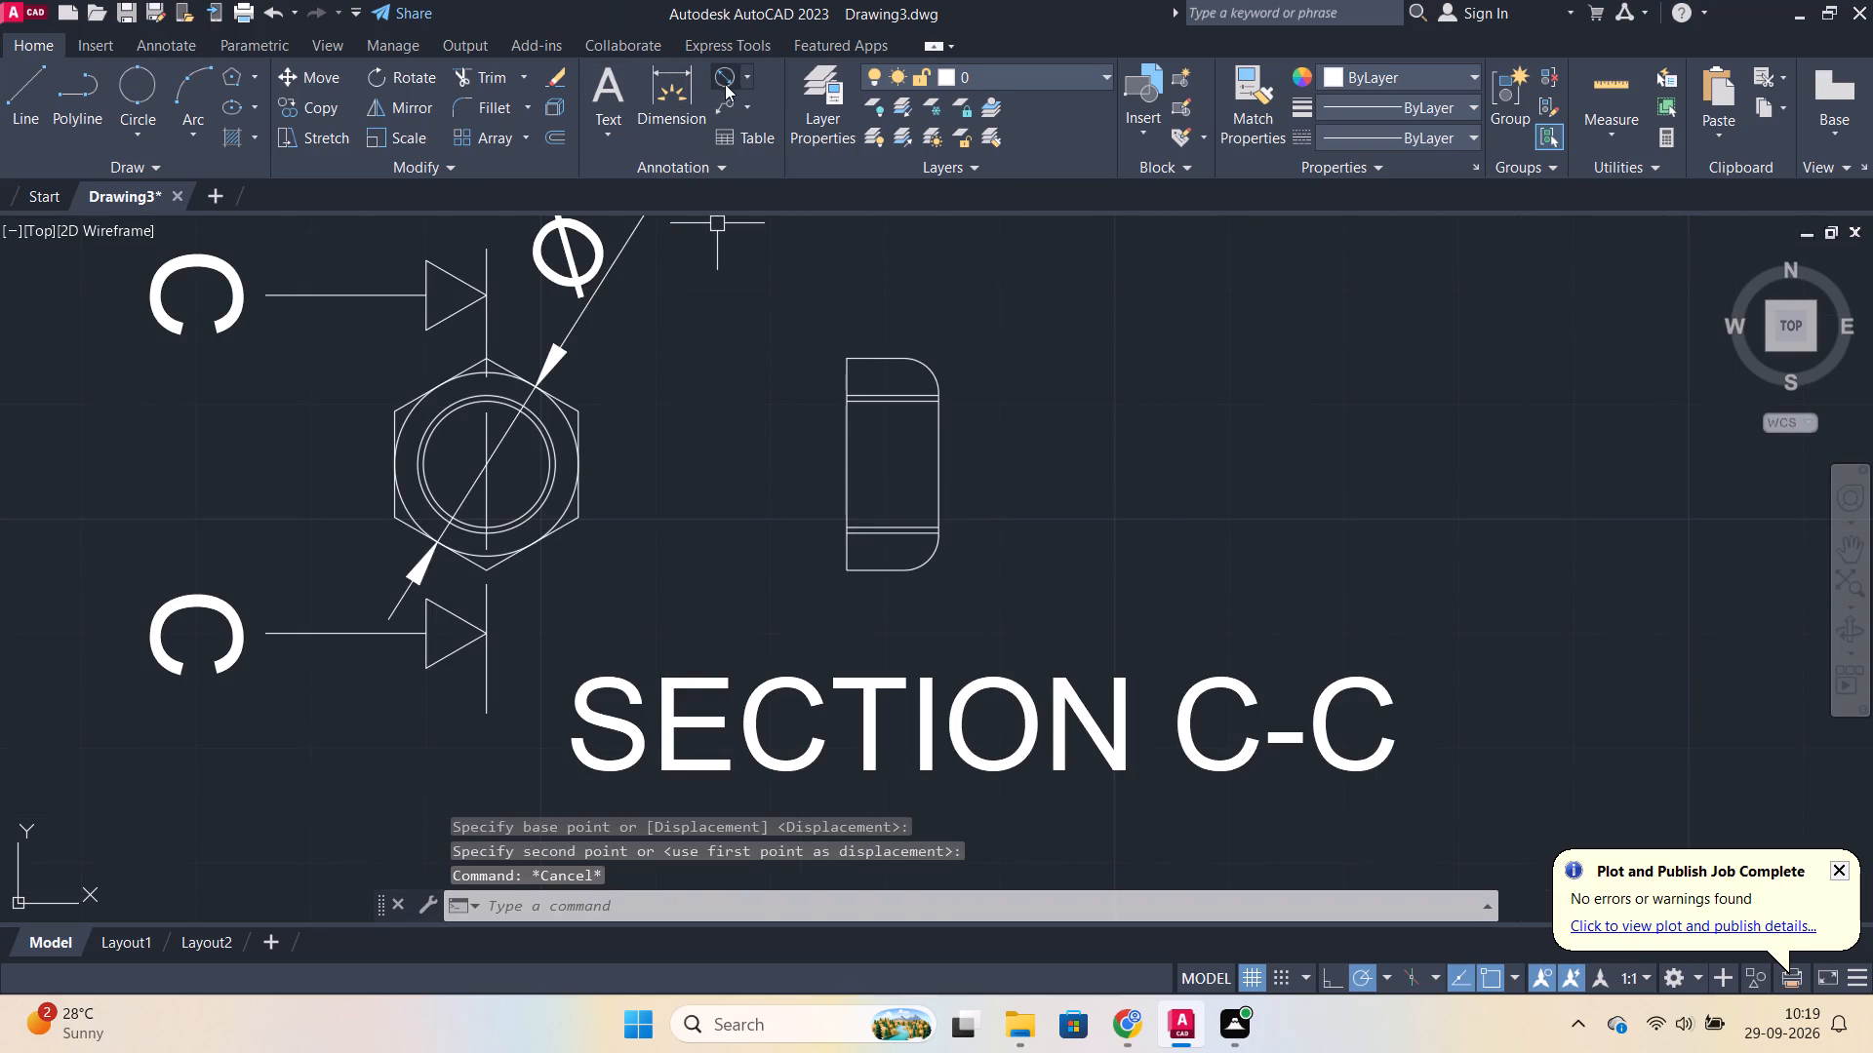
pyautogui.click(747, 80)
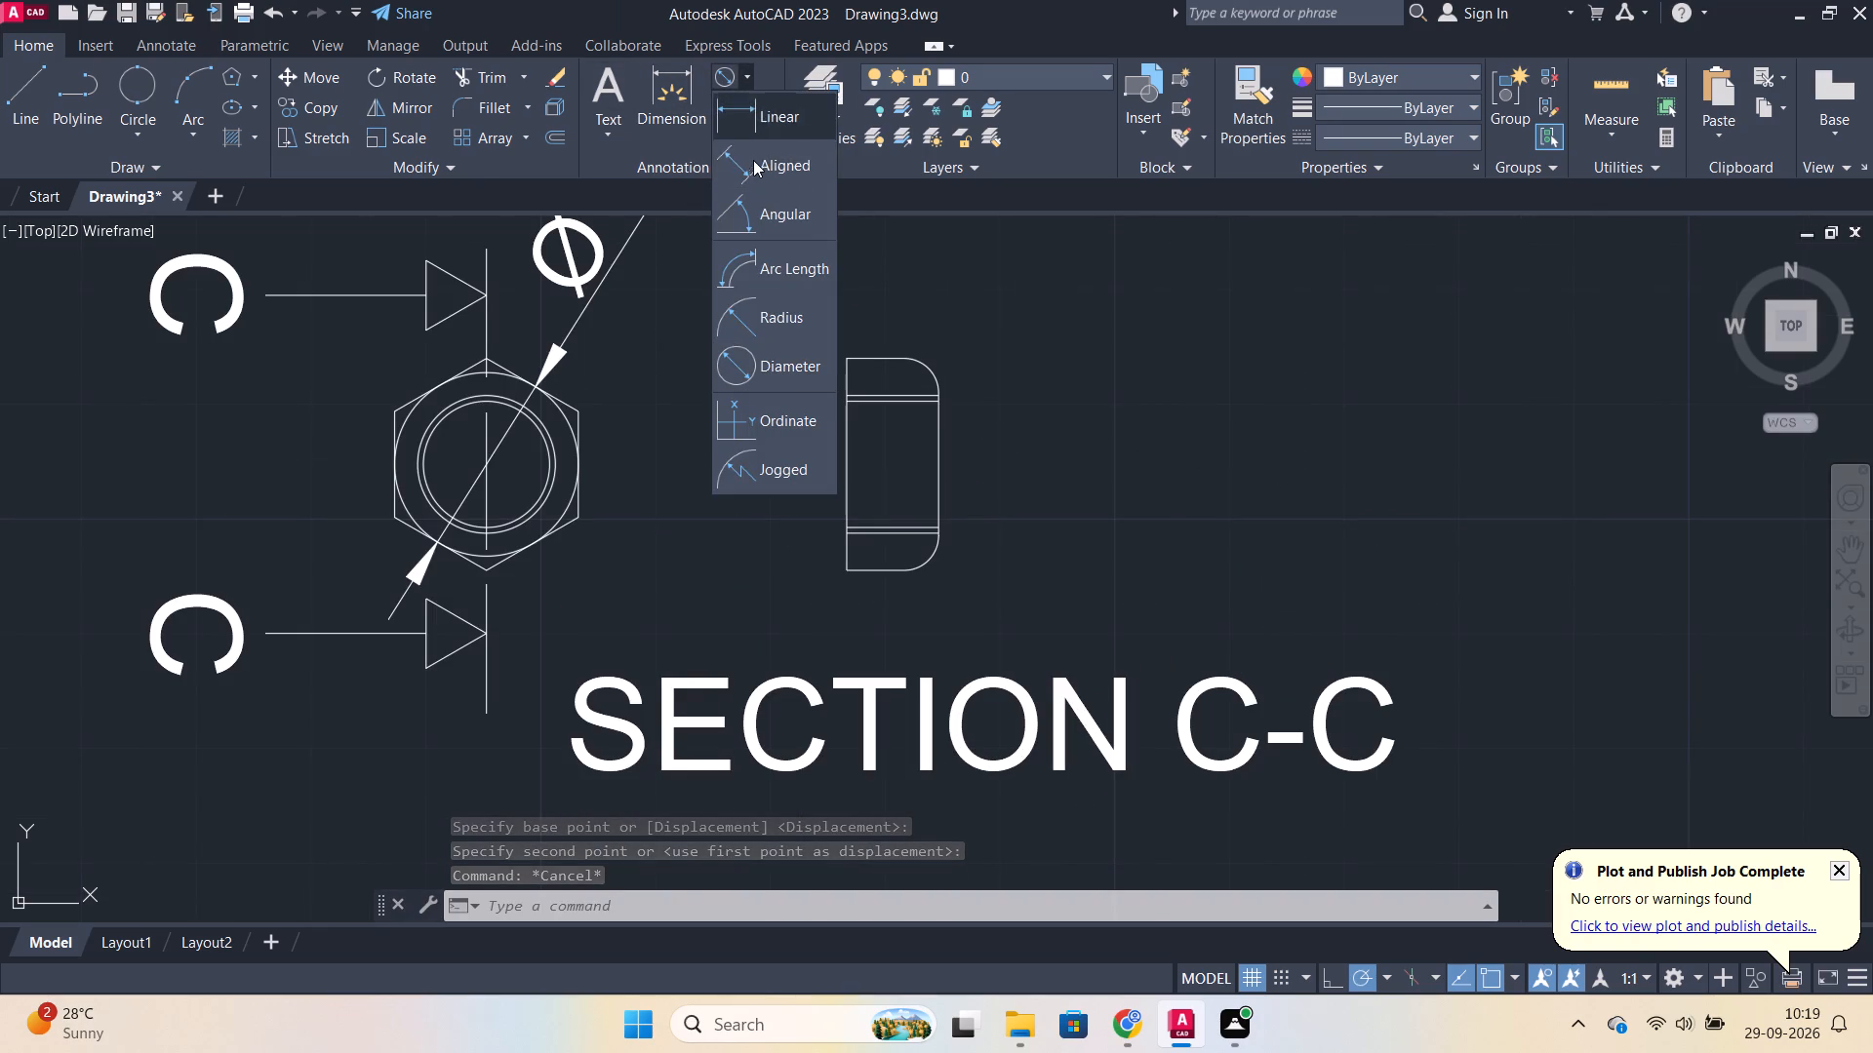
pyautogui.click(752, 120)
pyautogui.scroll(1, 852, 469)
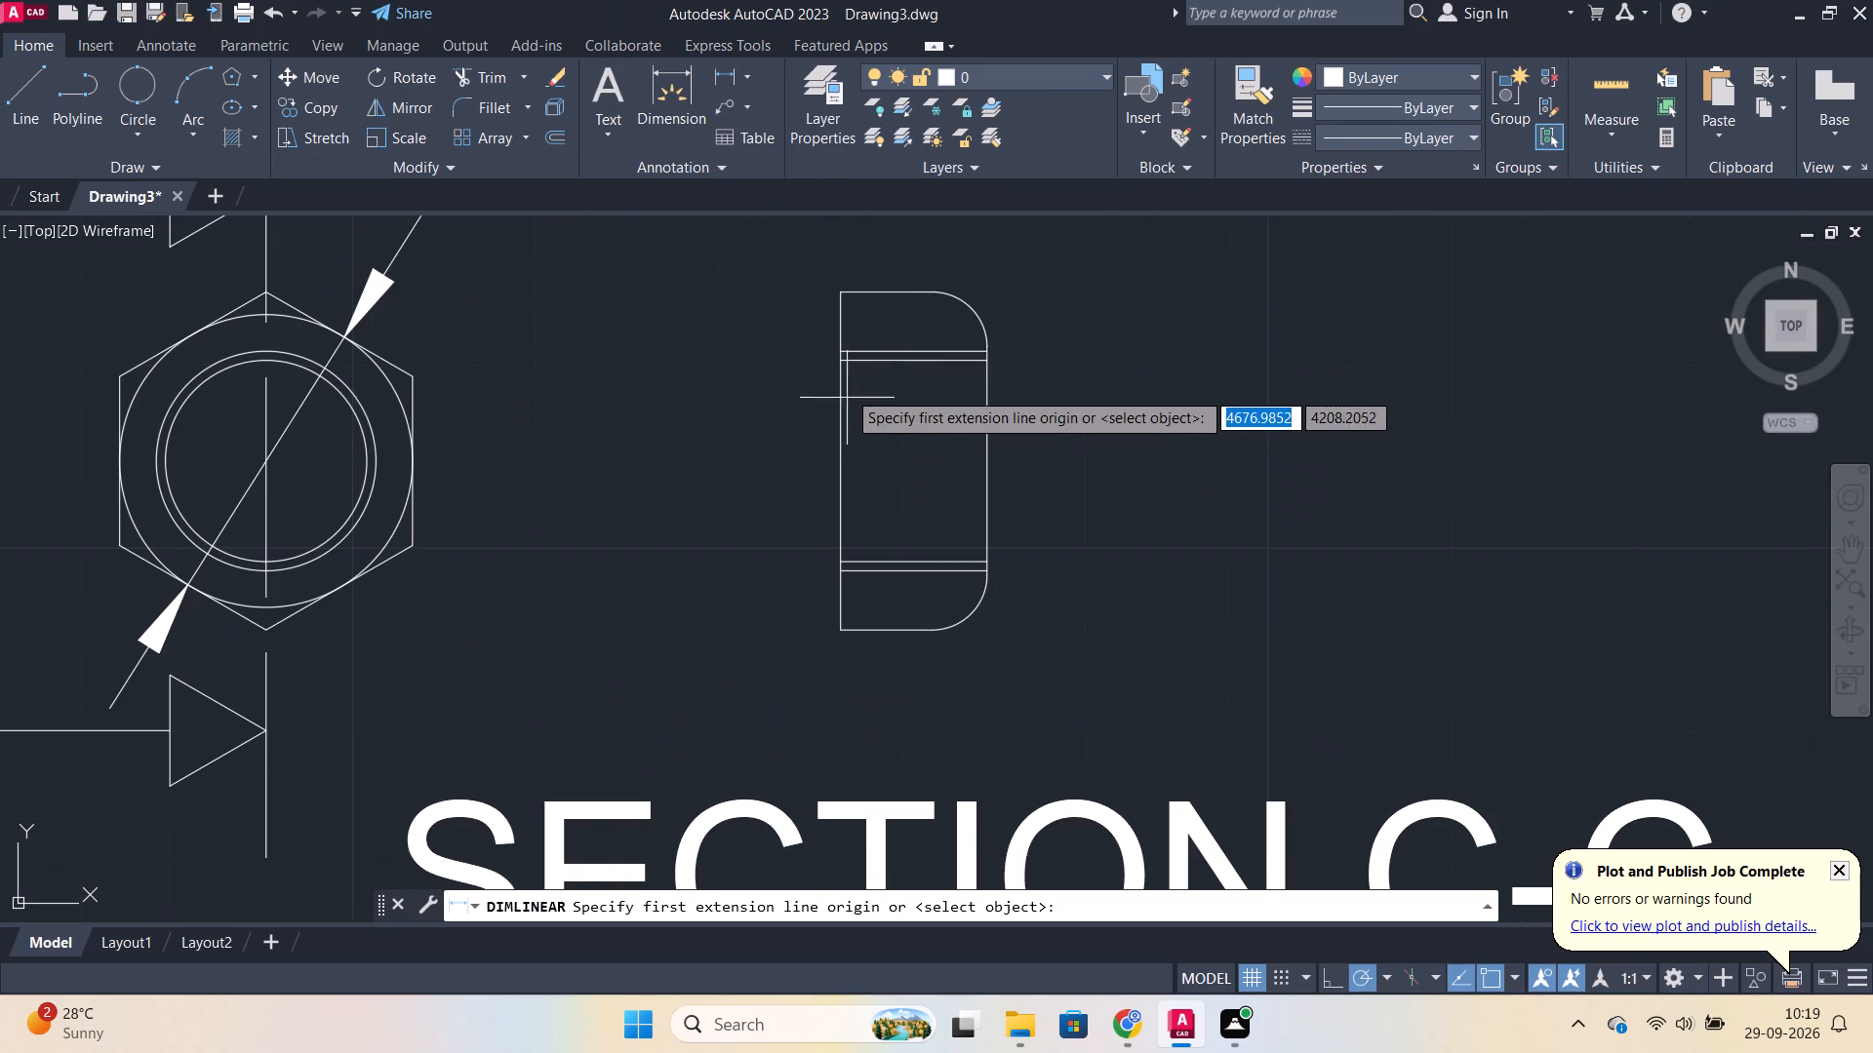
pyautogui.click(844, 354)
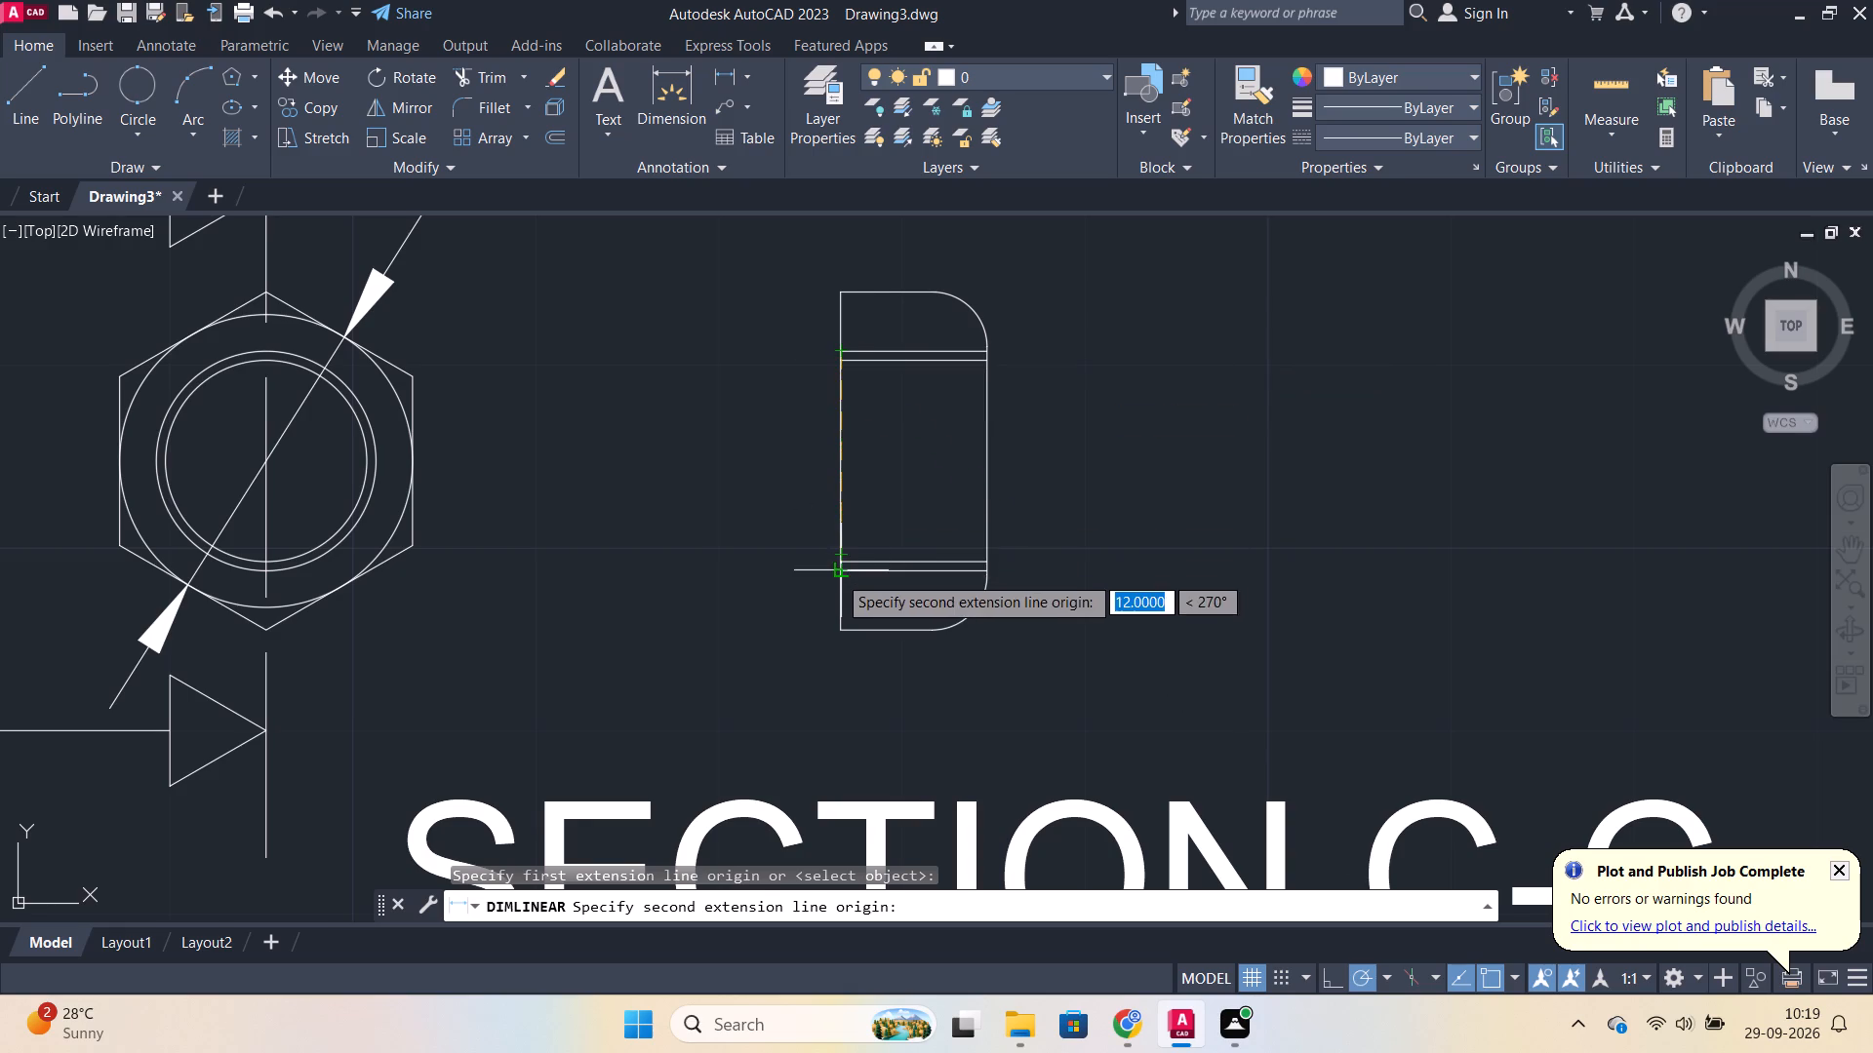
pyautogui.click(837, 574)
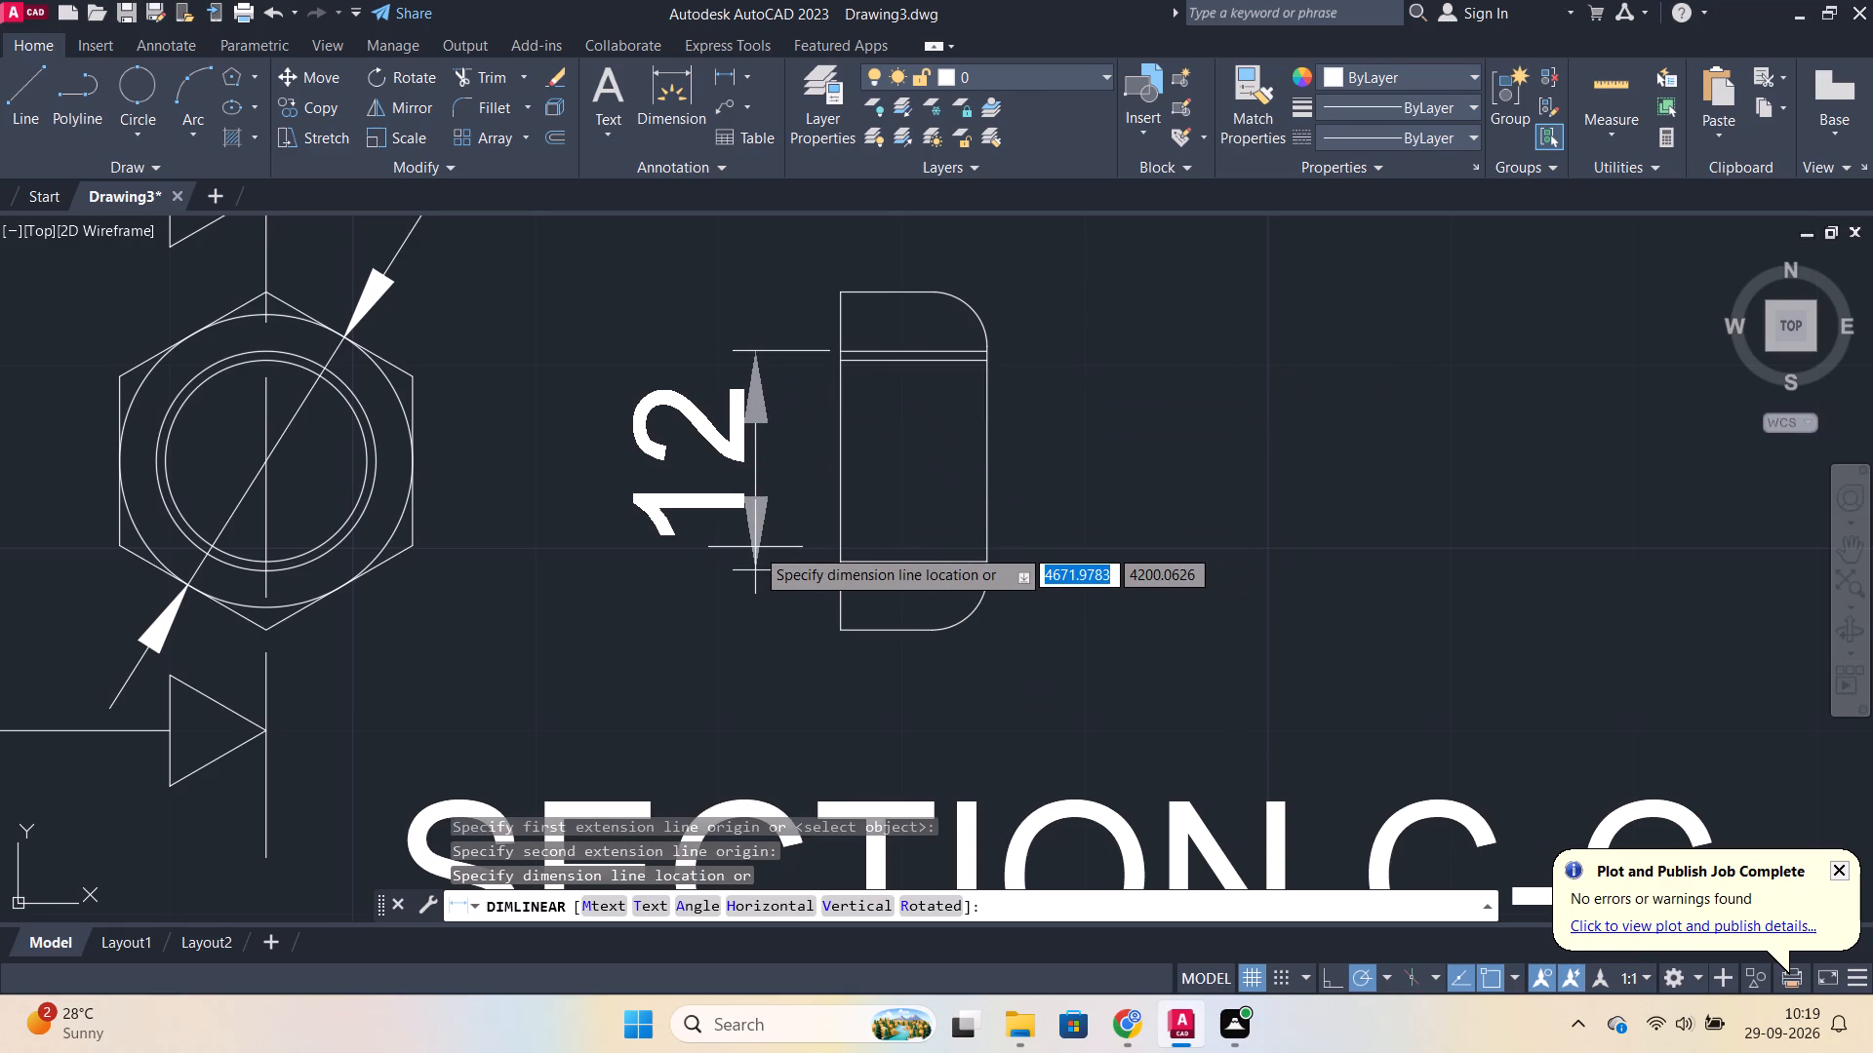
pyautogui.click(755, 547)
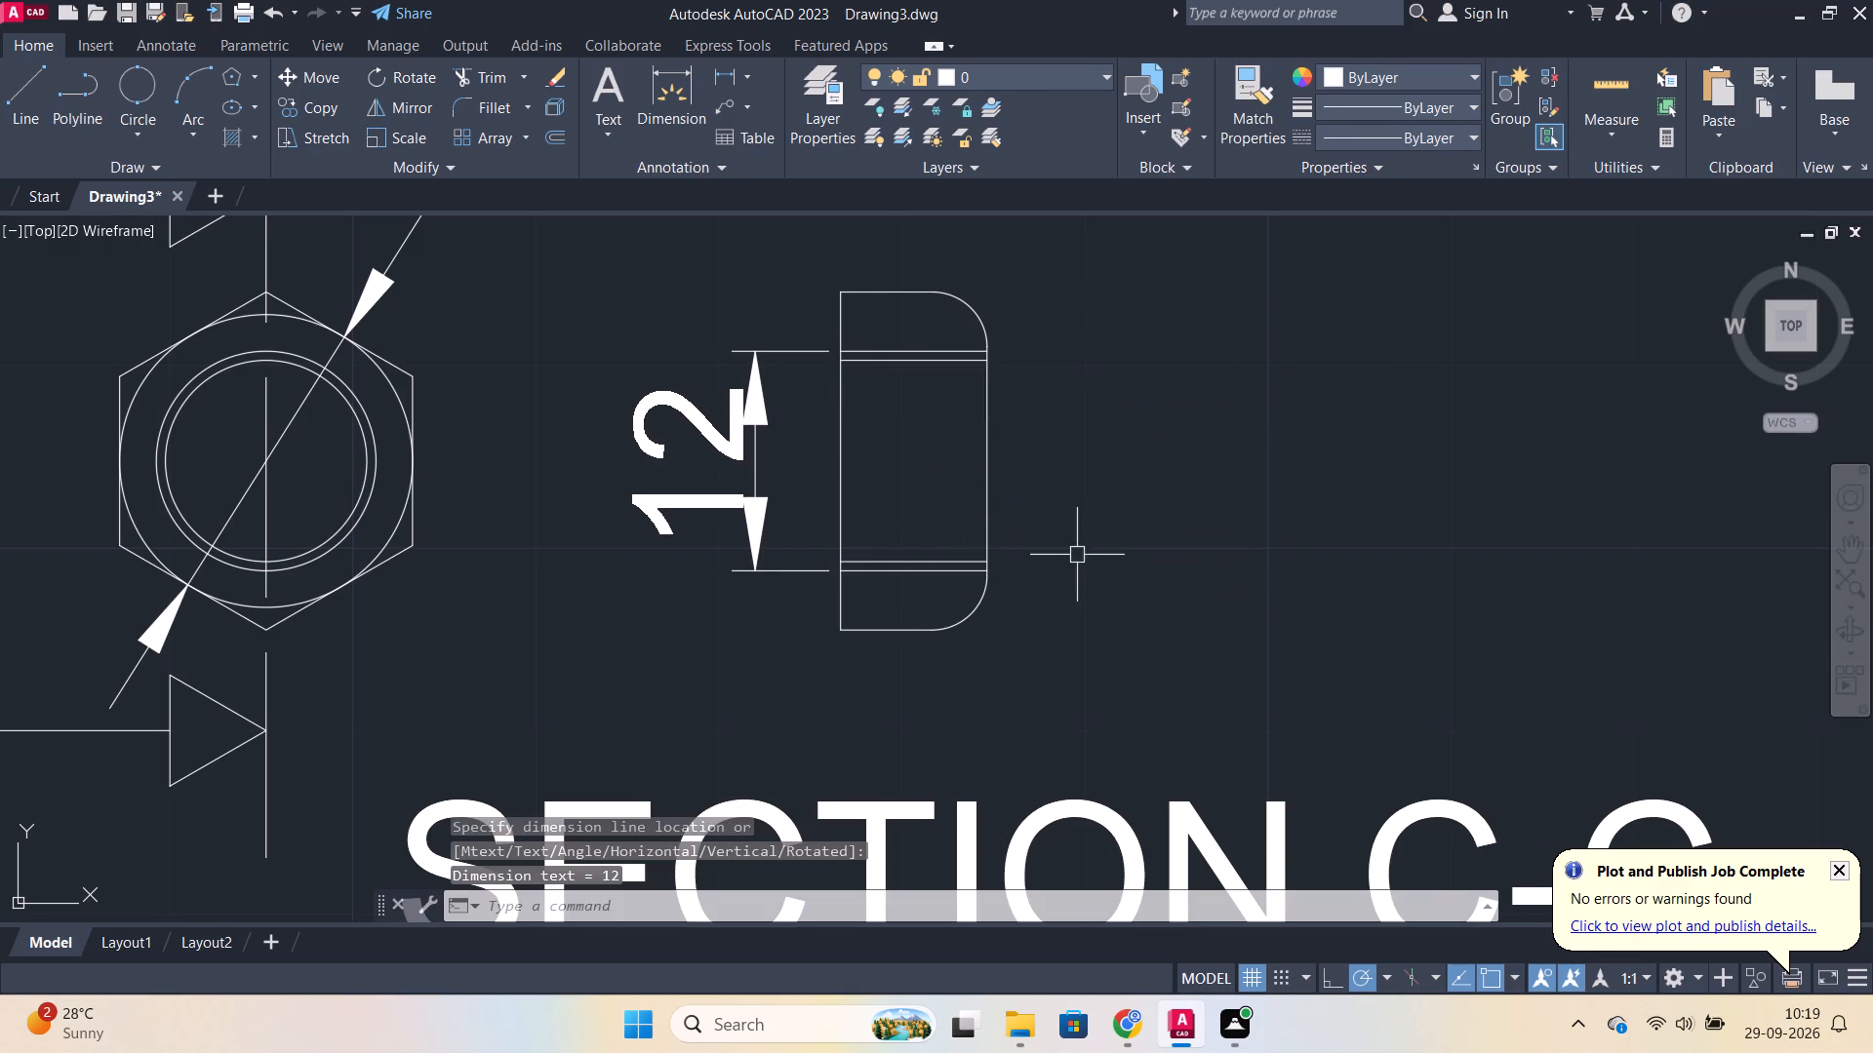
# Add a horizontal linear dimension for the full thickness of the nut's side view, placed below it.
pyautogui.press('space')
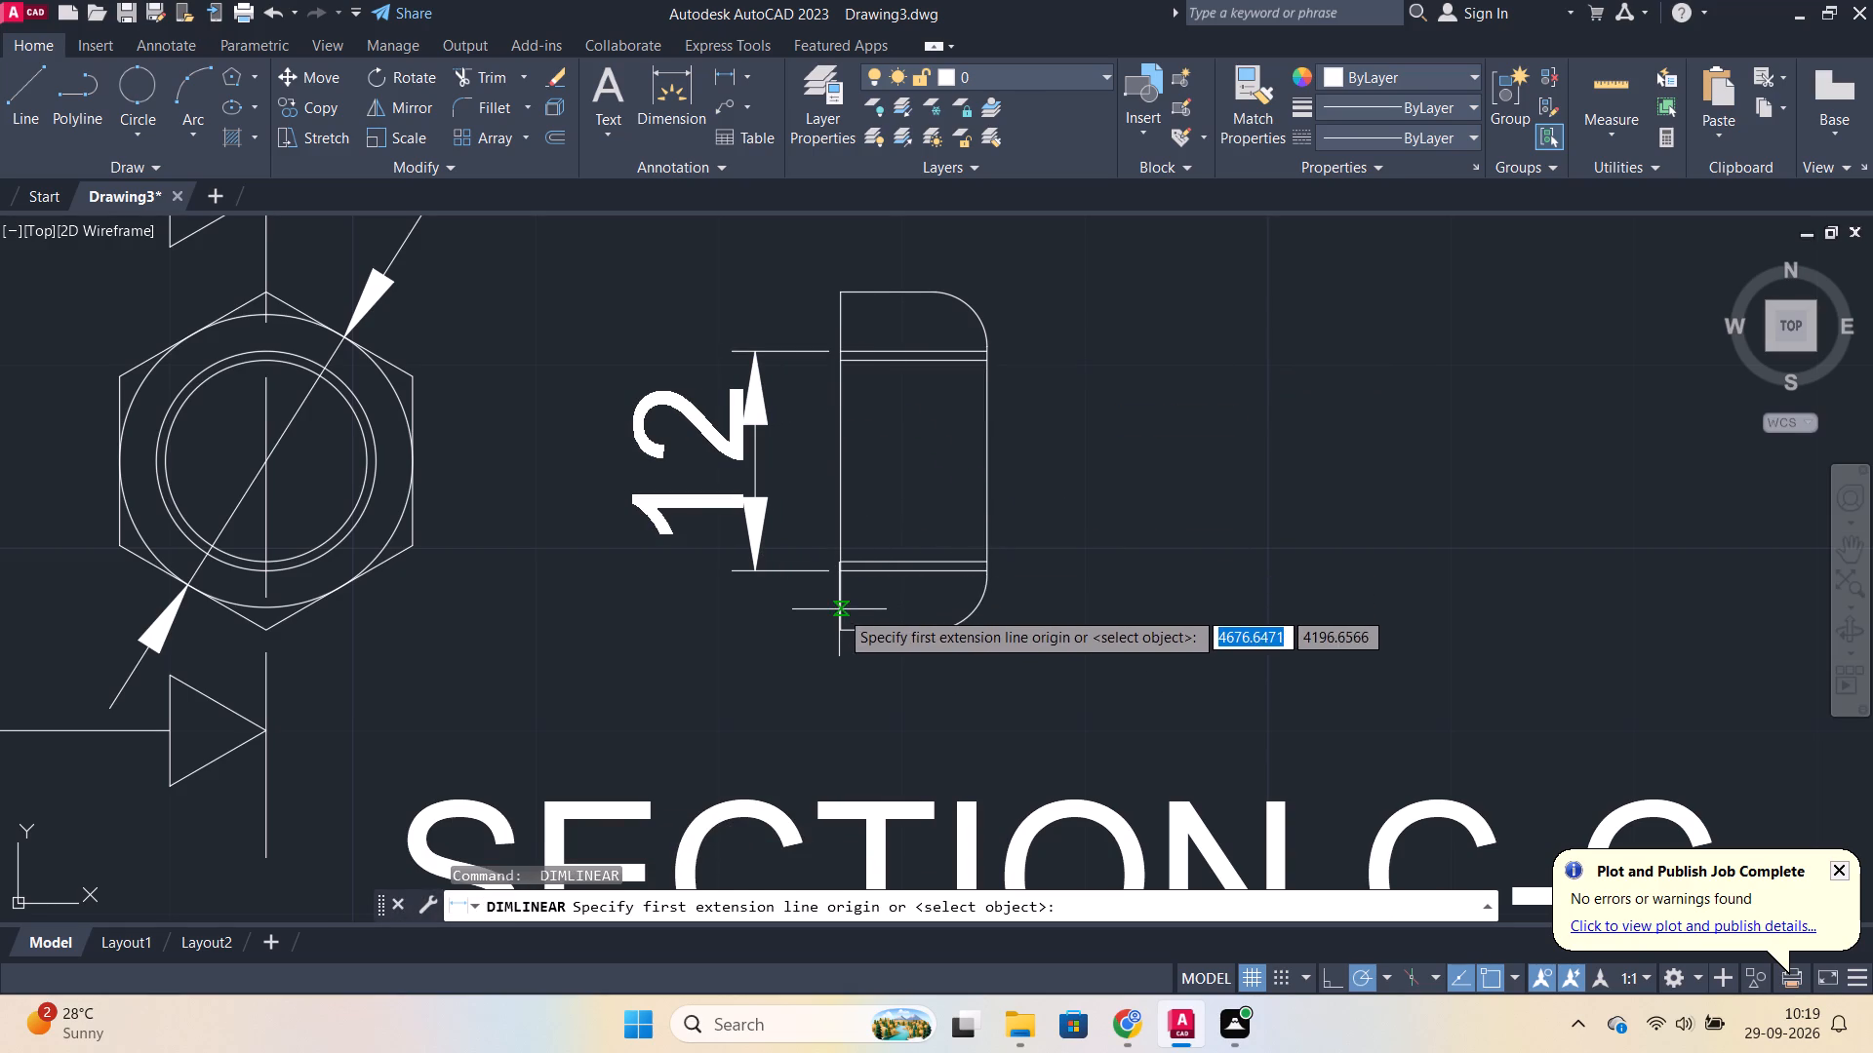
pyautogui.click(839, 609)
pyautogui.click(987, 511)
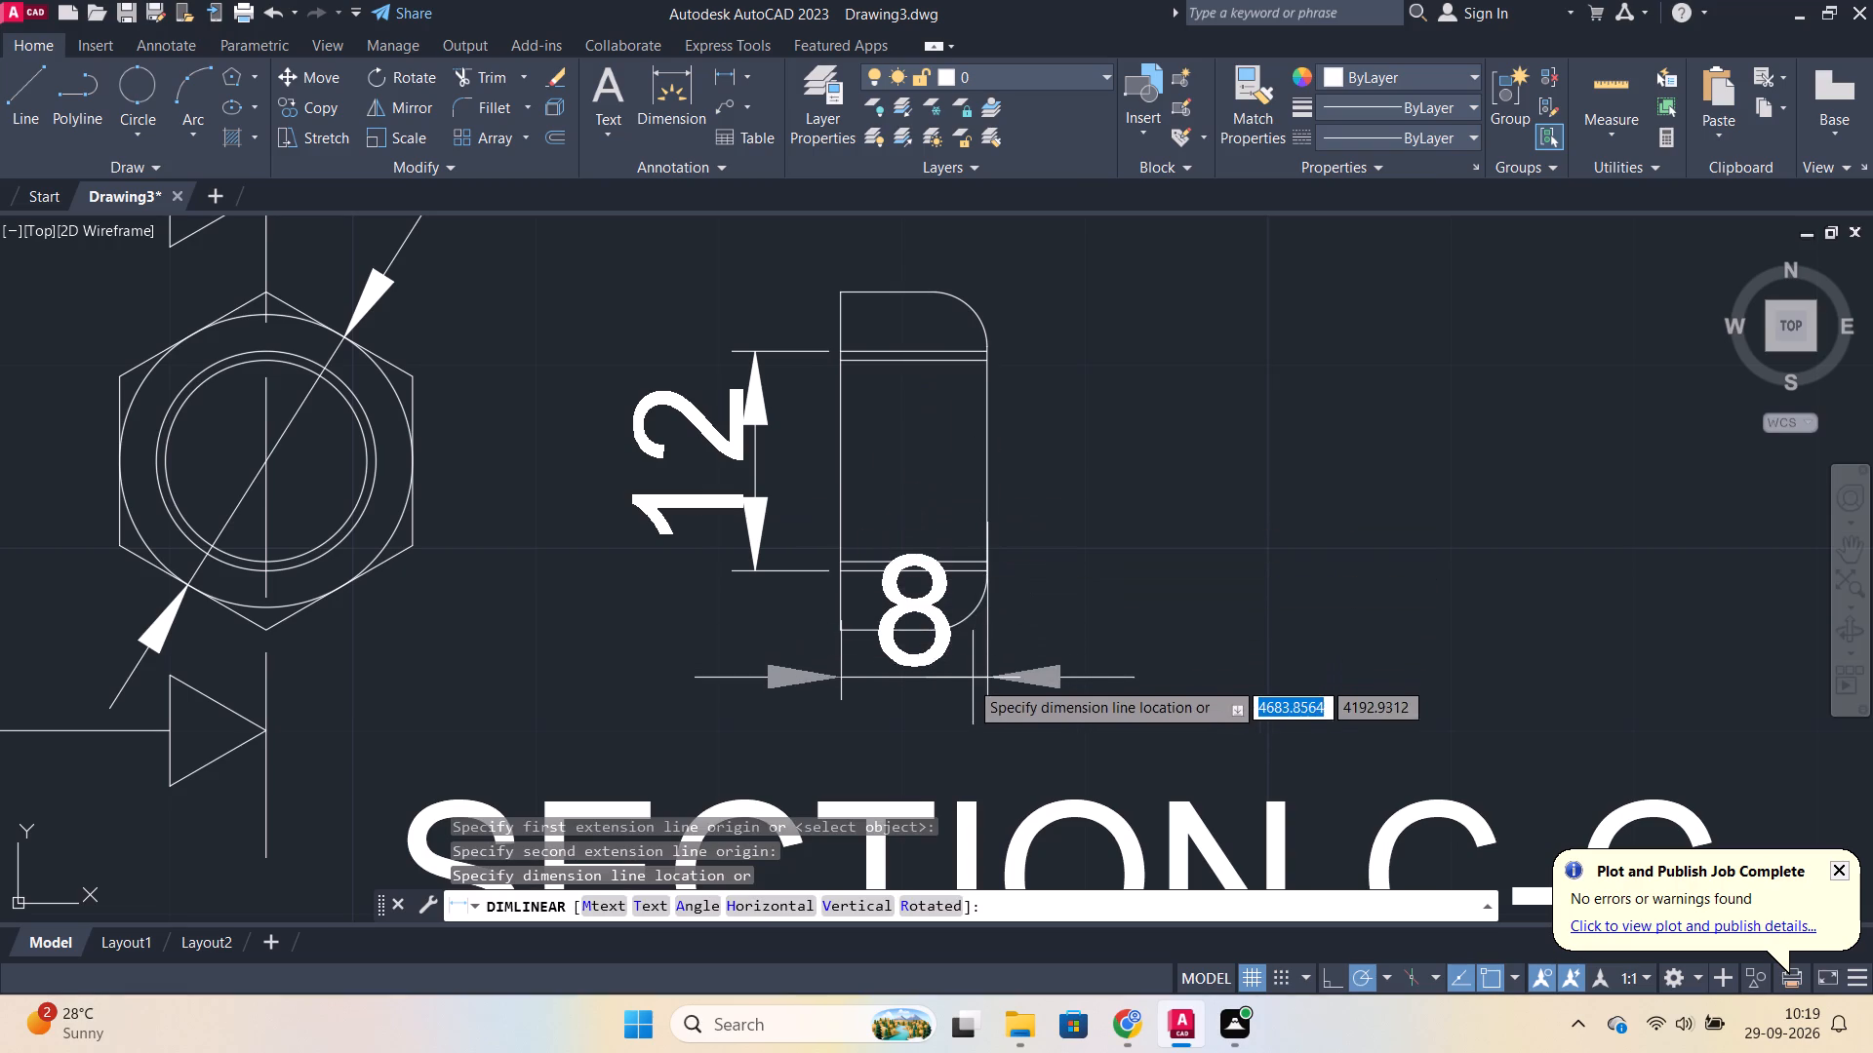
pyautogui.click(961, 717)
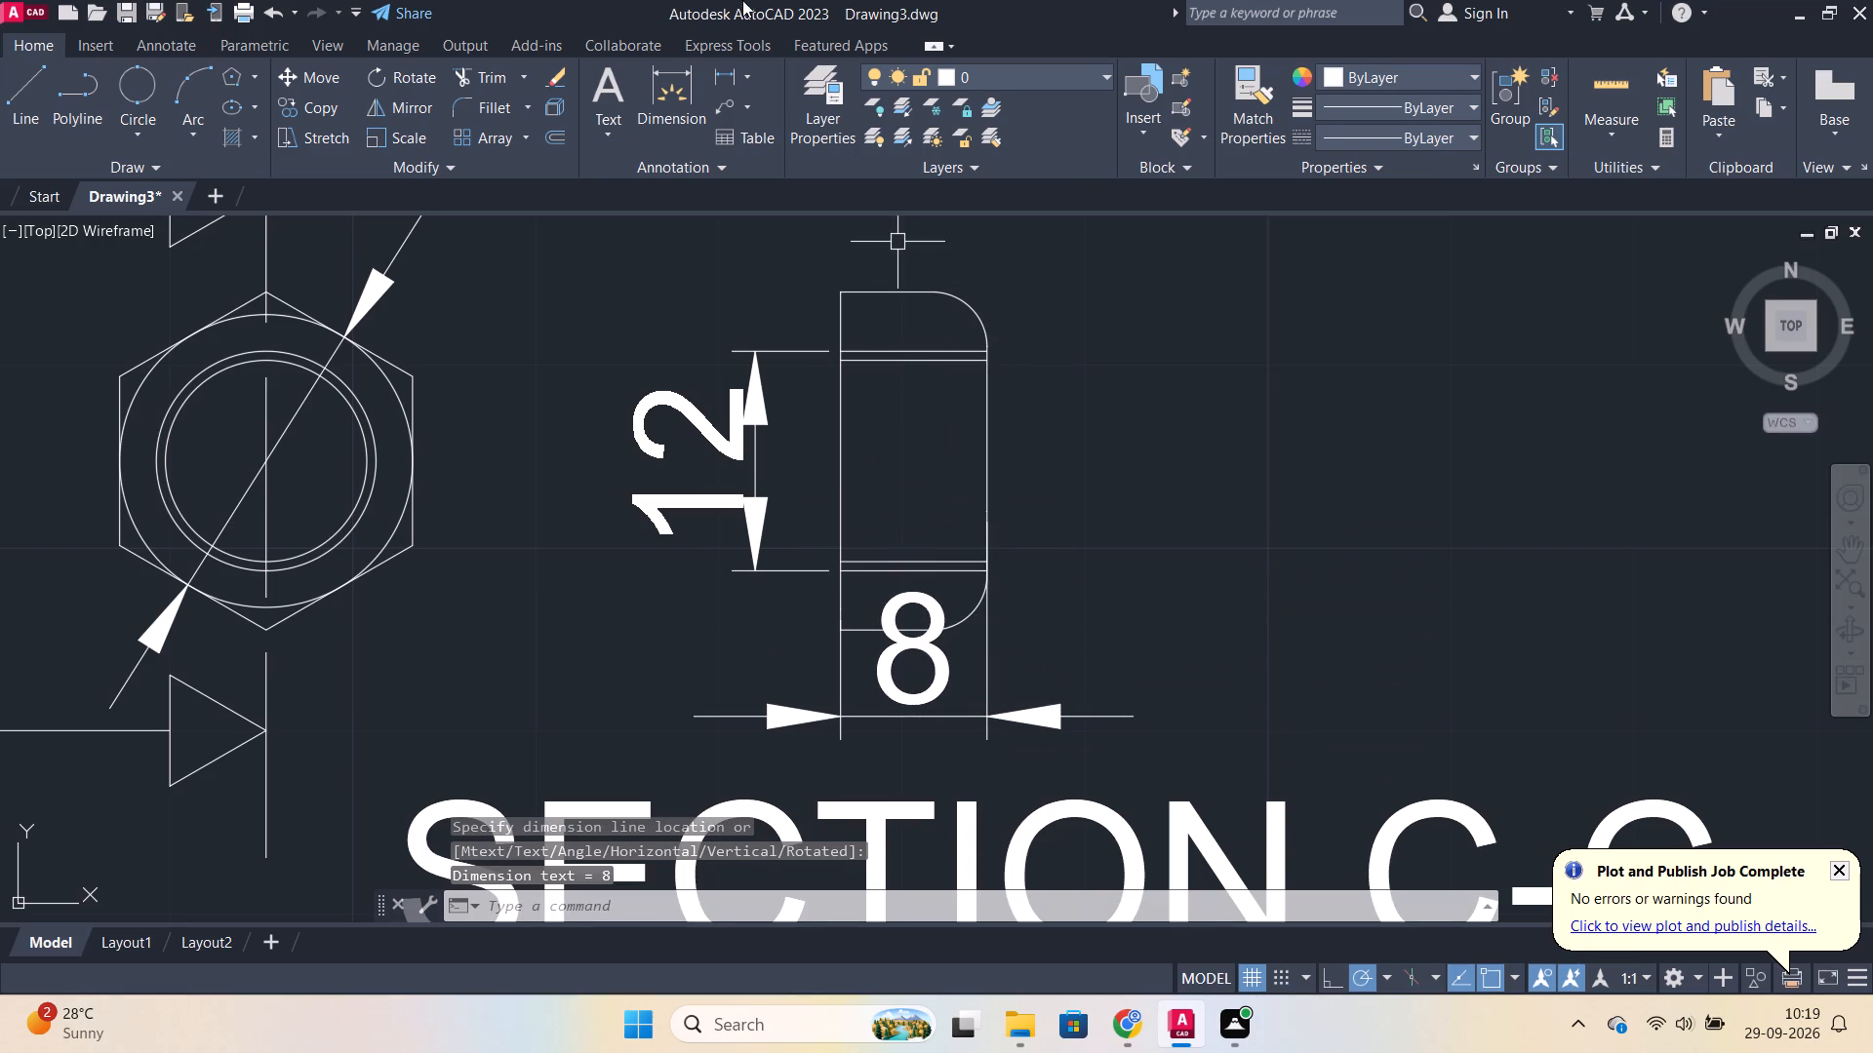
# Move the SECTION C-C title straight down to leave more room beneath the nut's thickness dimension.
pyautogui.scroll(-2, 1061, 428)
pyautogui.scroll(1, 1096, 470)
pyautogui.scroll(-1, 1081, 460)
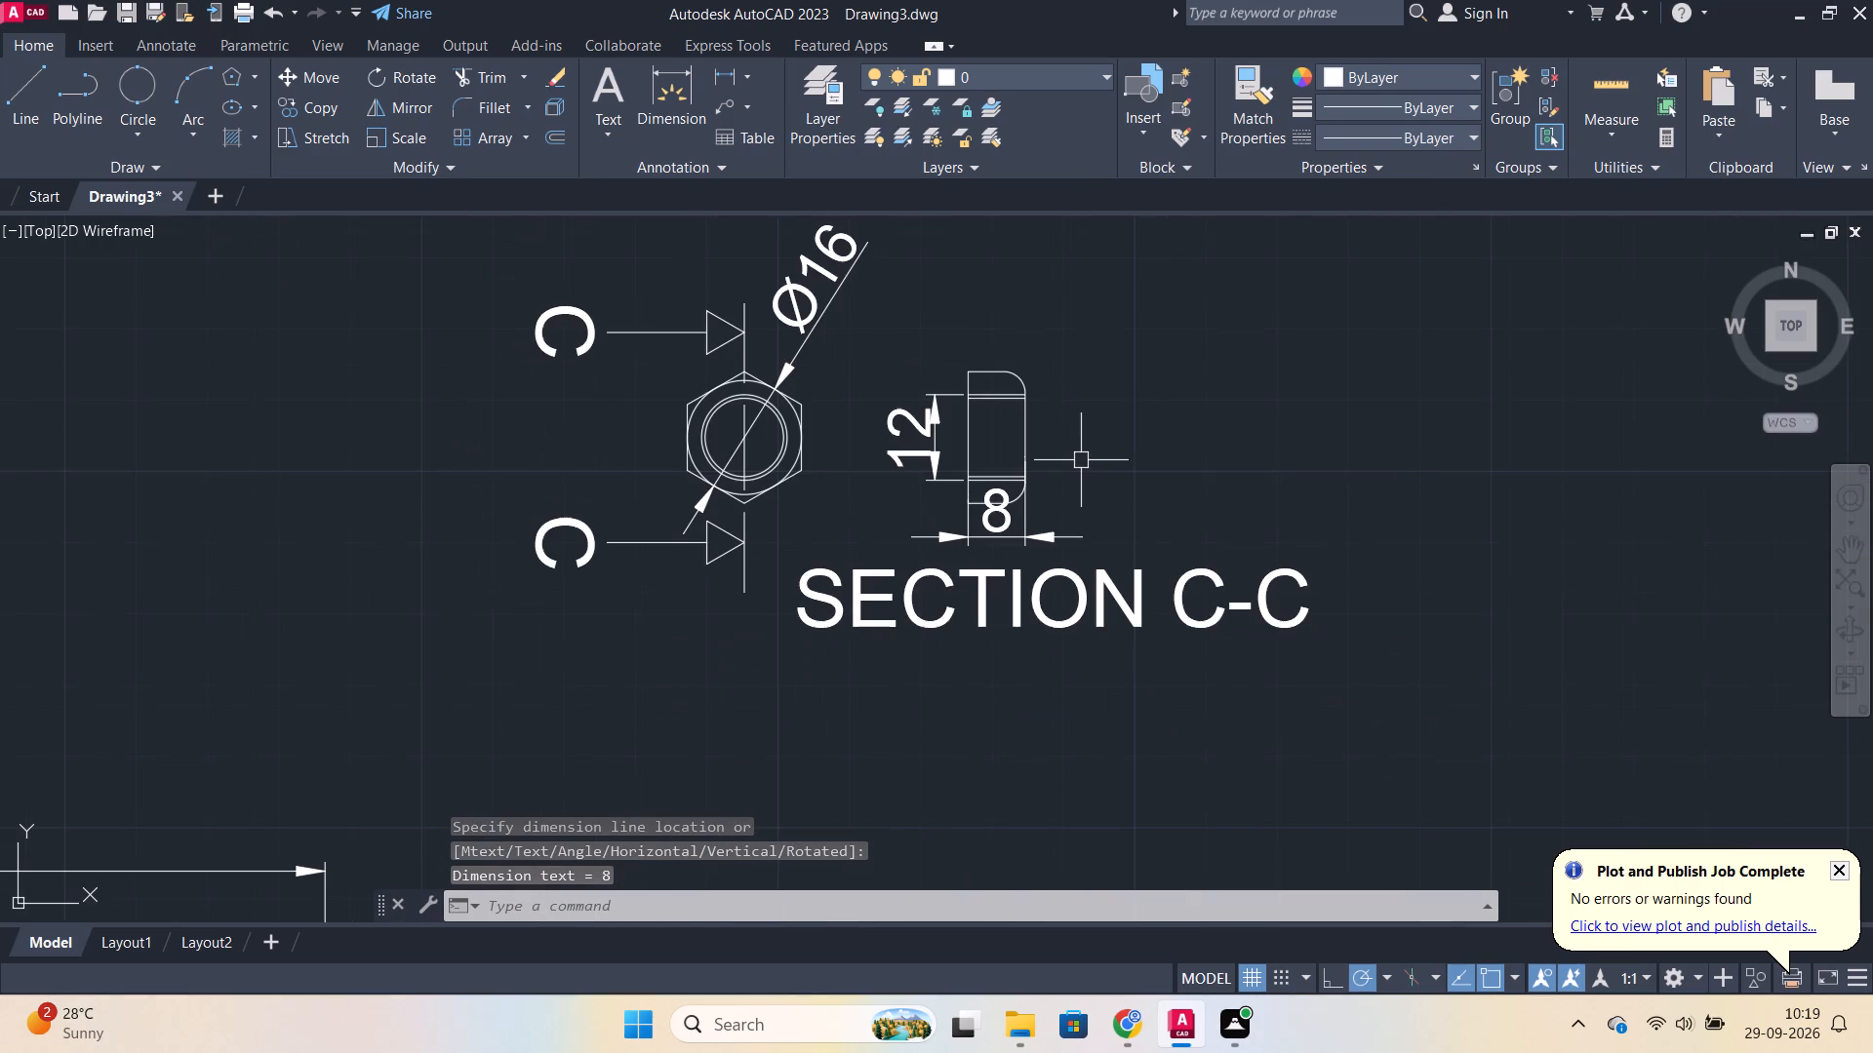
pyautogui.click(829, 584)
pyautogui.click(793, 568)
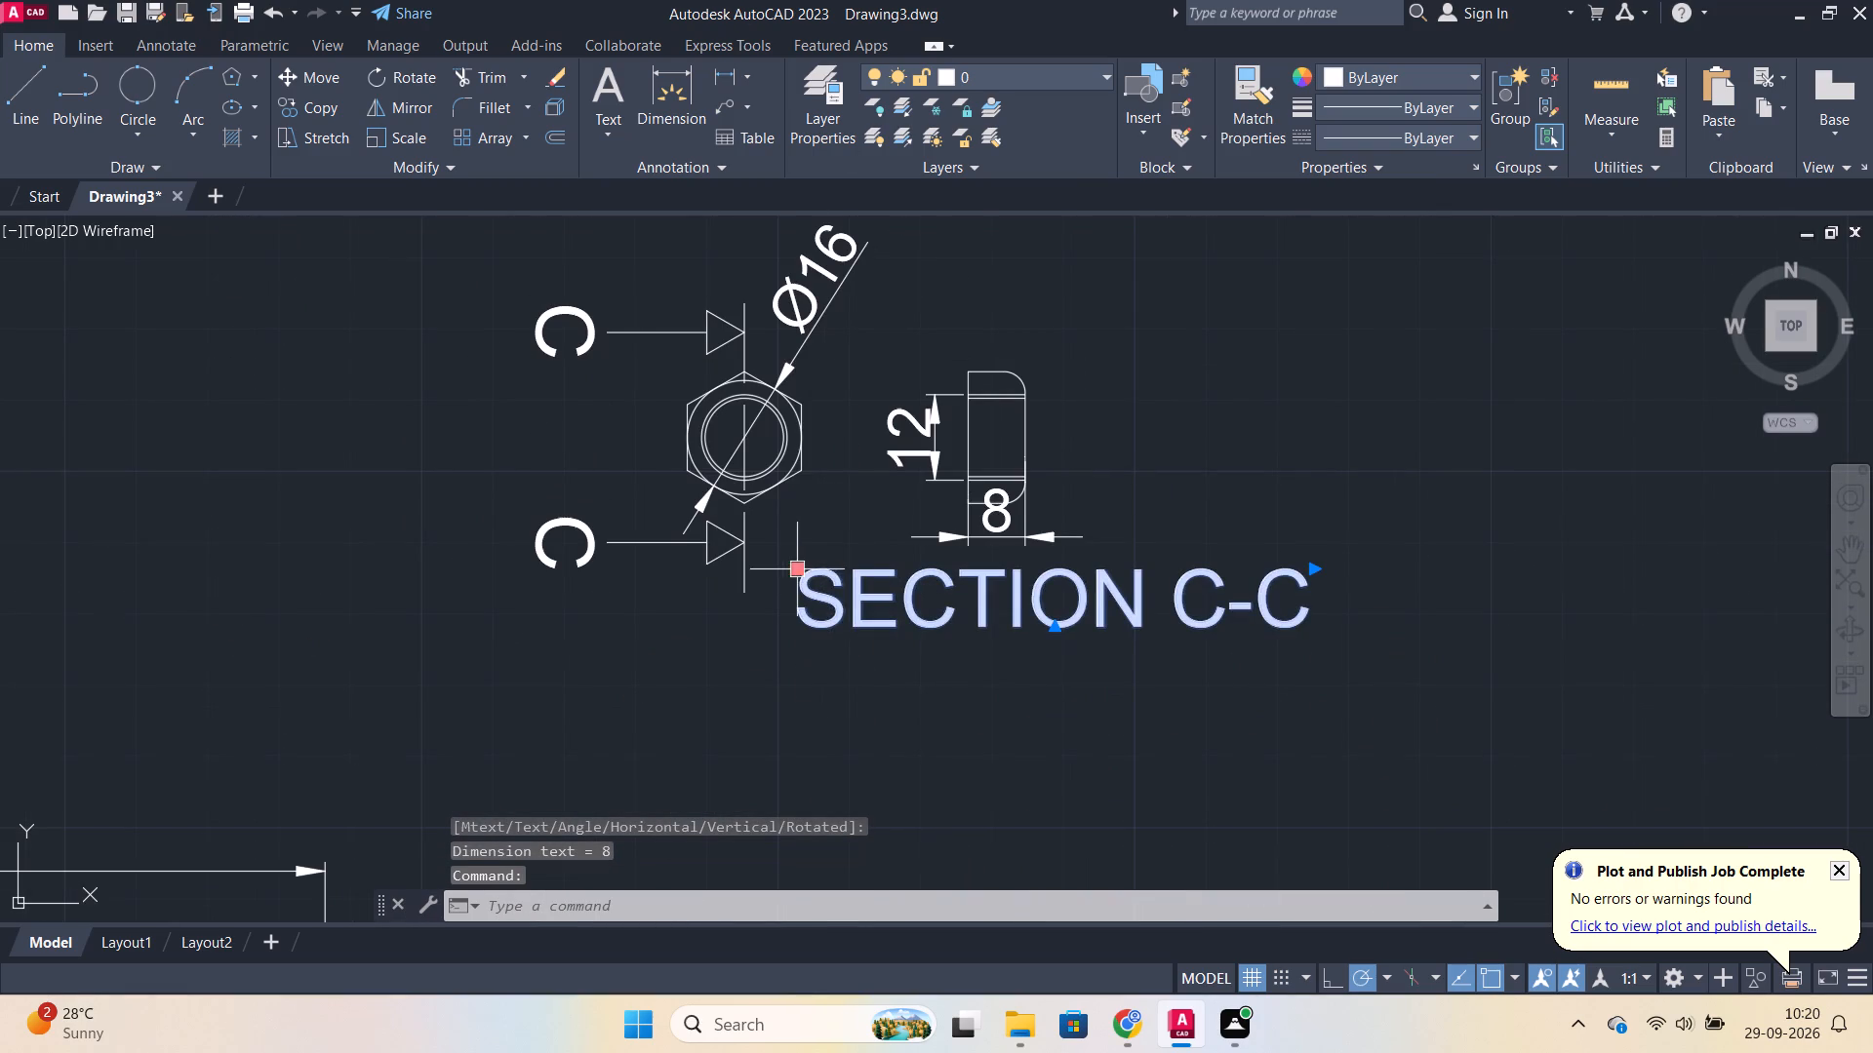
pyautogui.click(789, 647)
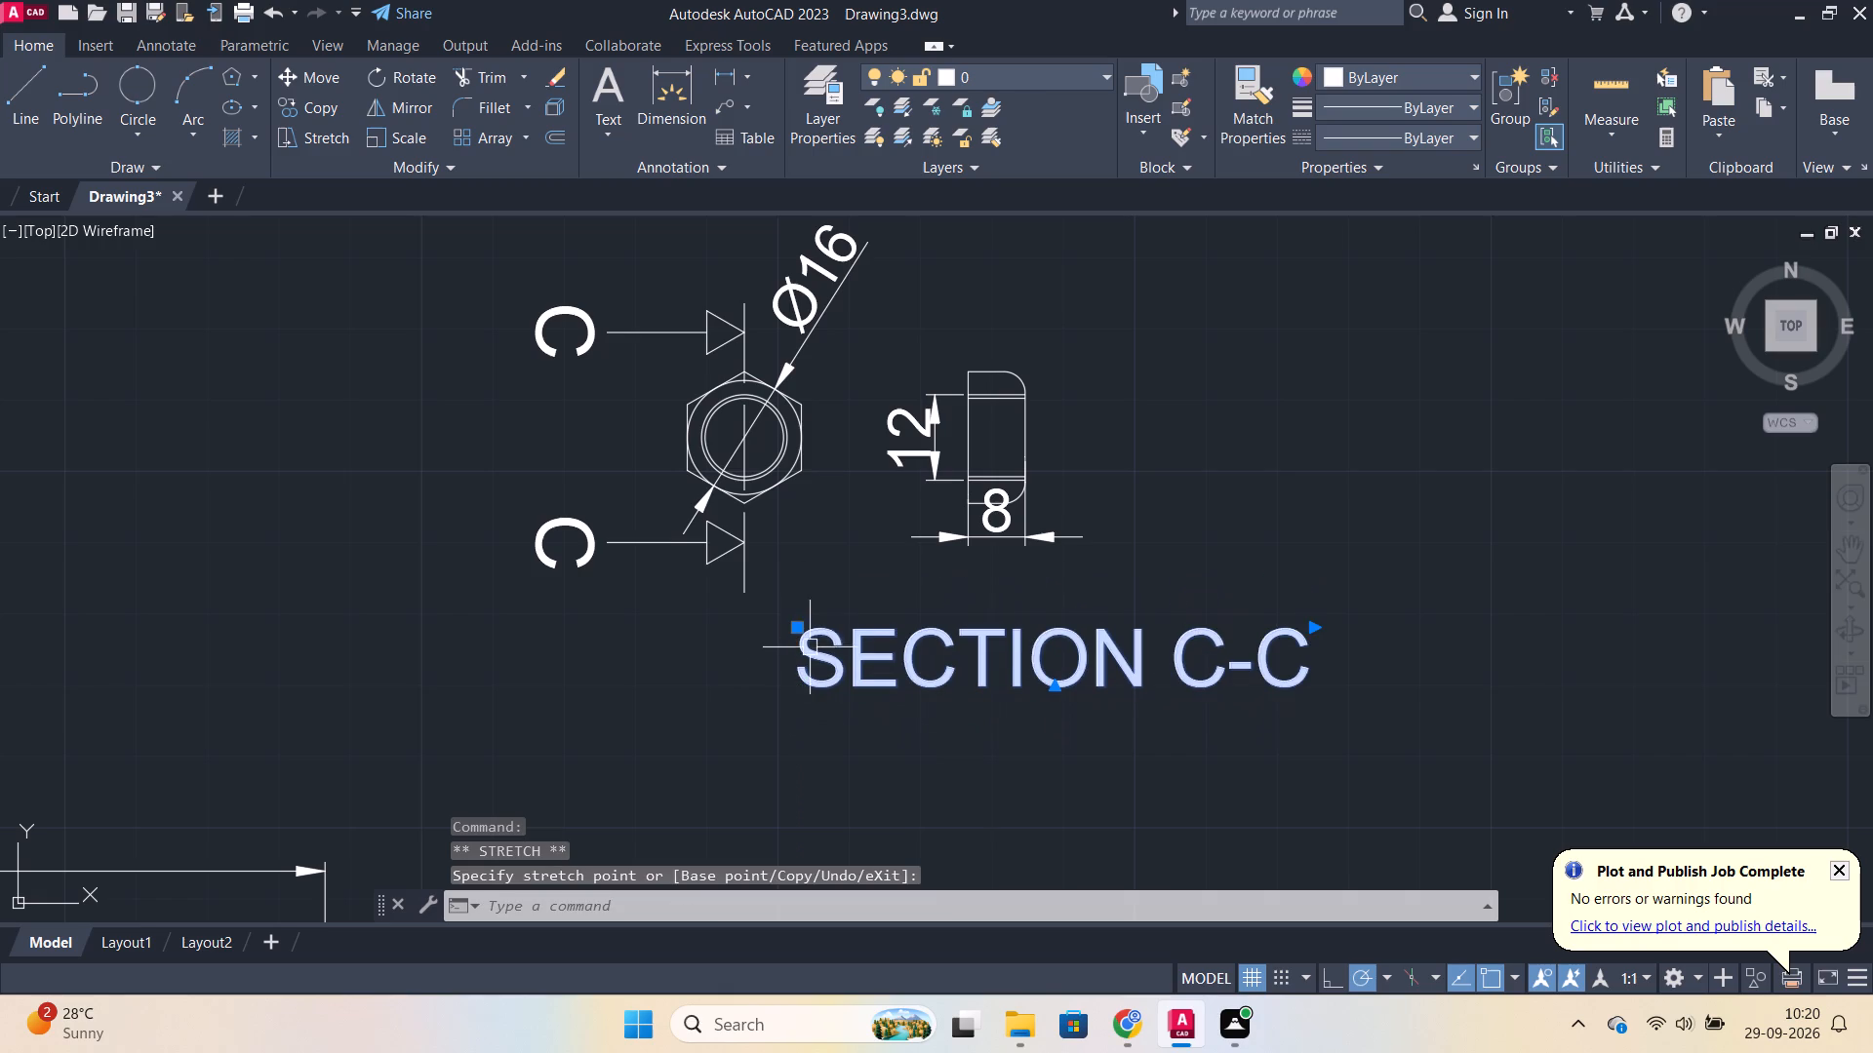
# Shift the nut's thickness dimension lower so its text clears the bottom edge of the side view.
pyautogui.click(1043, 545)
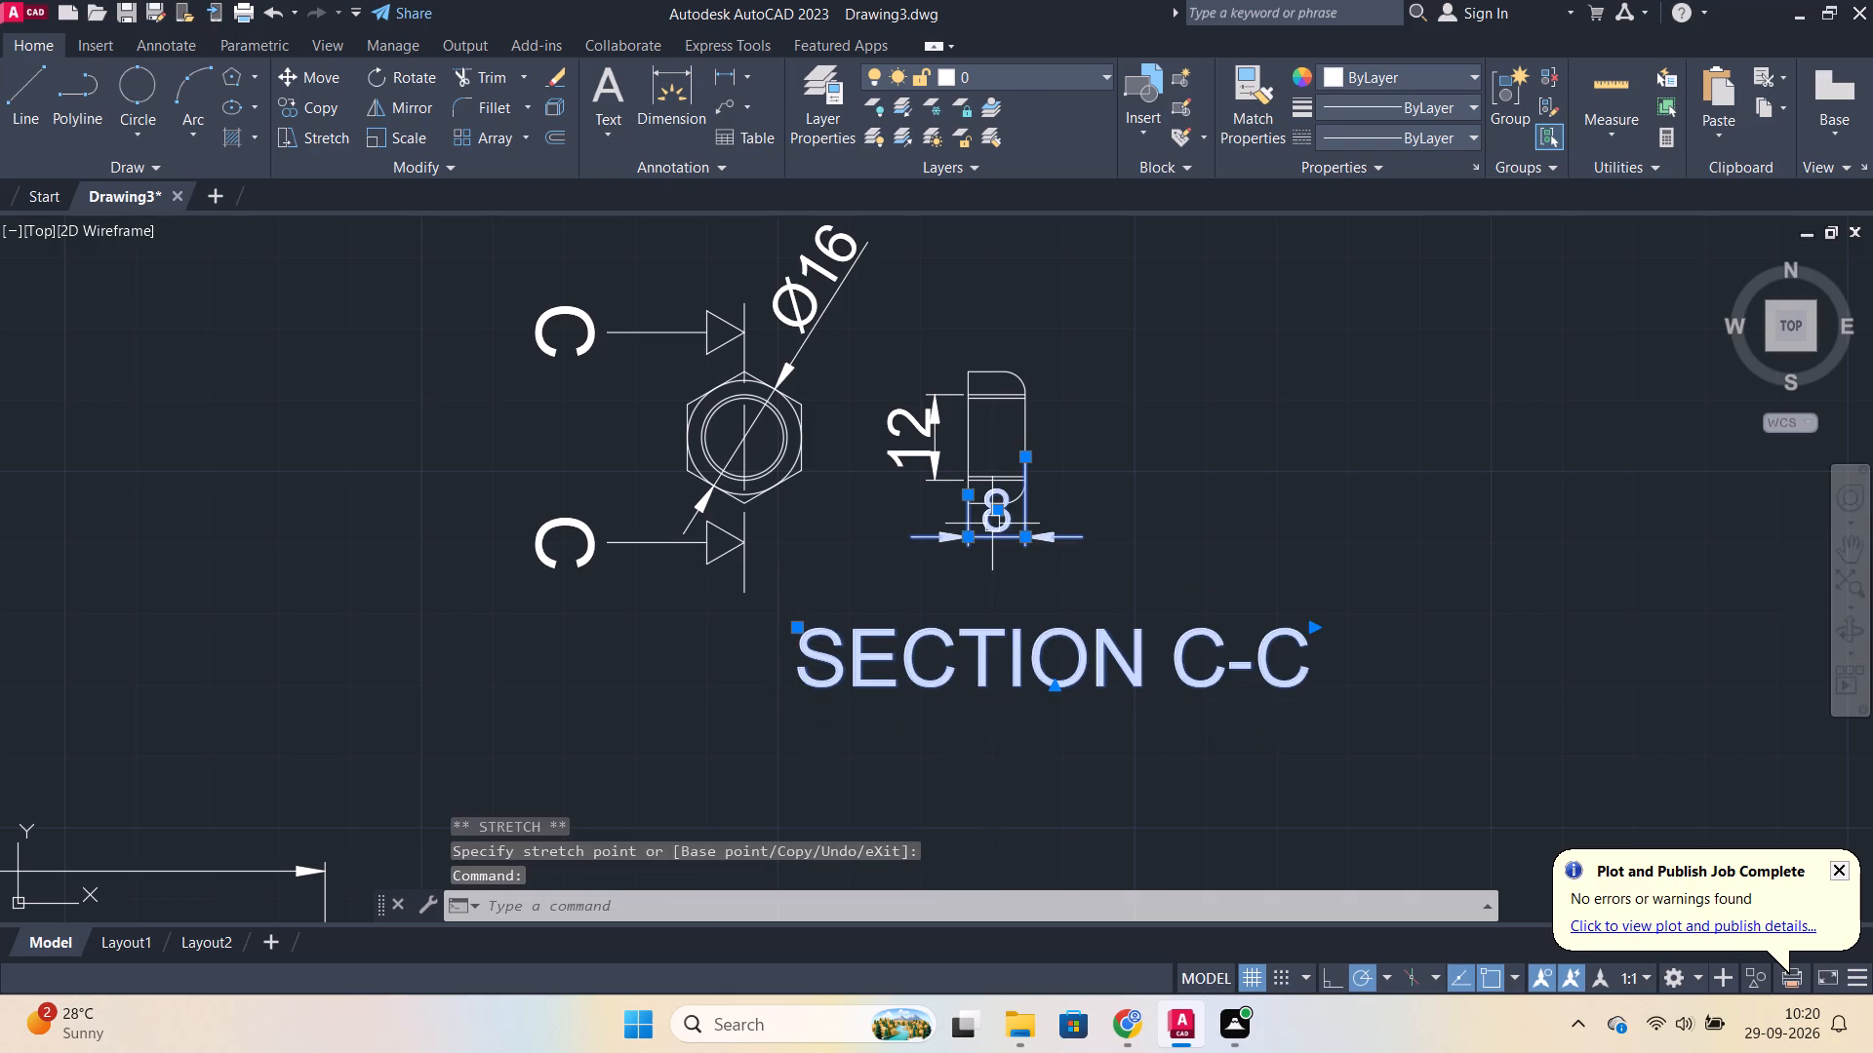
pyautogui.scroll(1, 1011, 526)
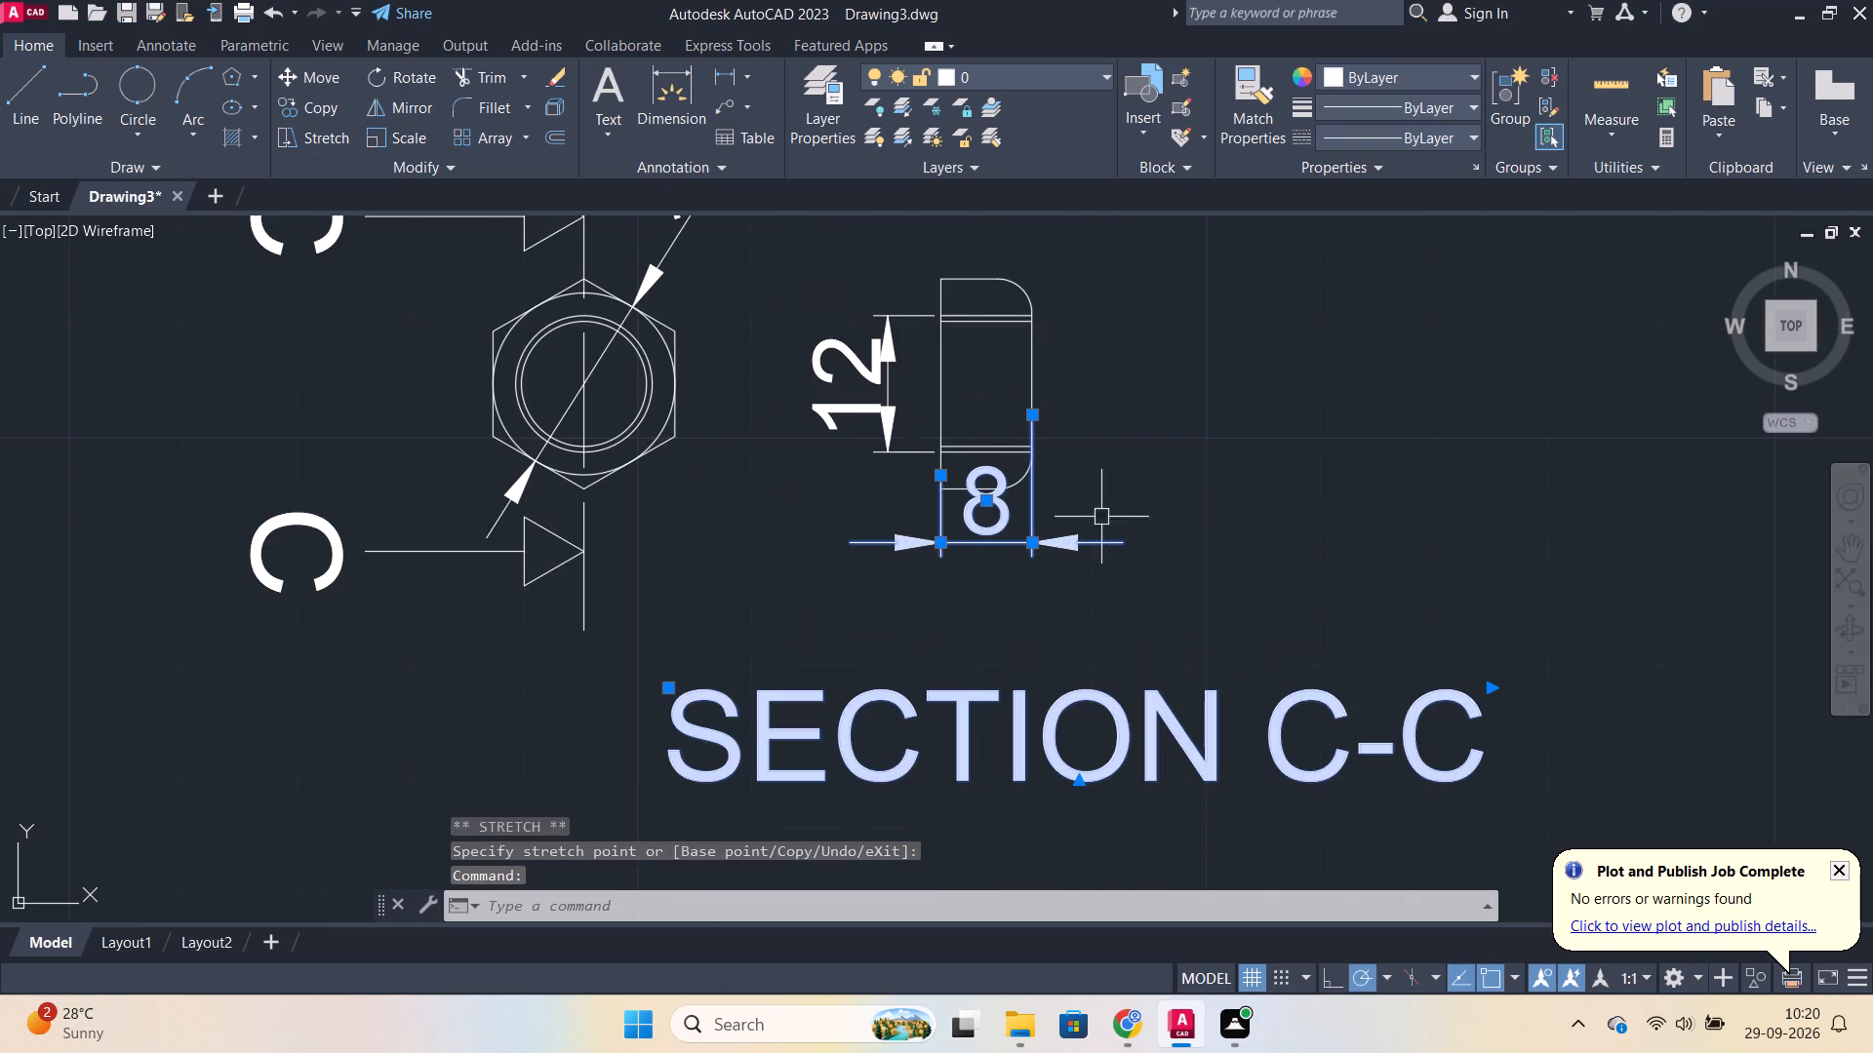
pyautogui.click(991, 505)
pyautogui.click(987, 581)
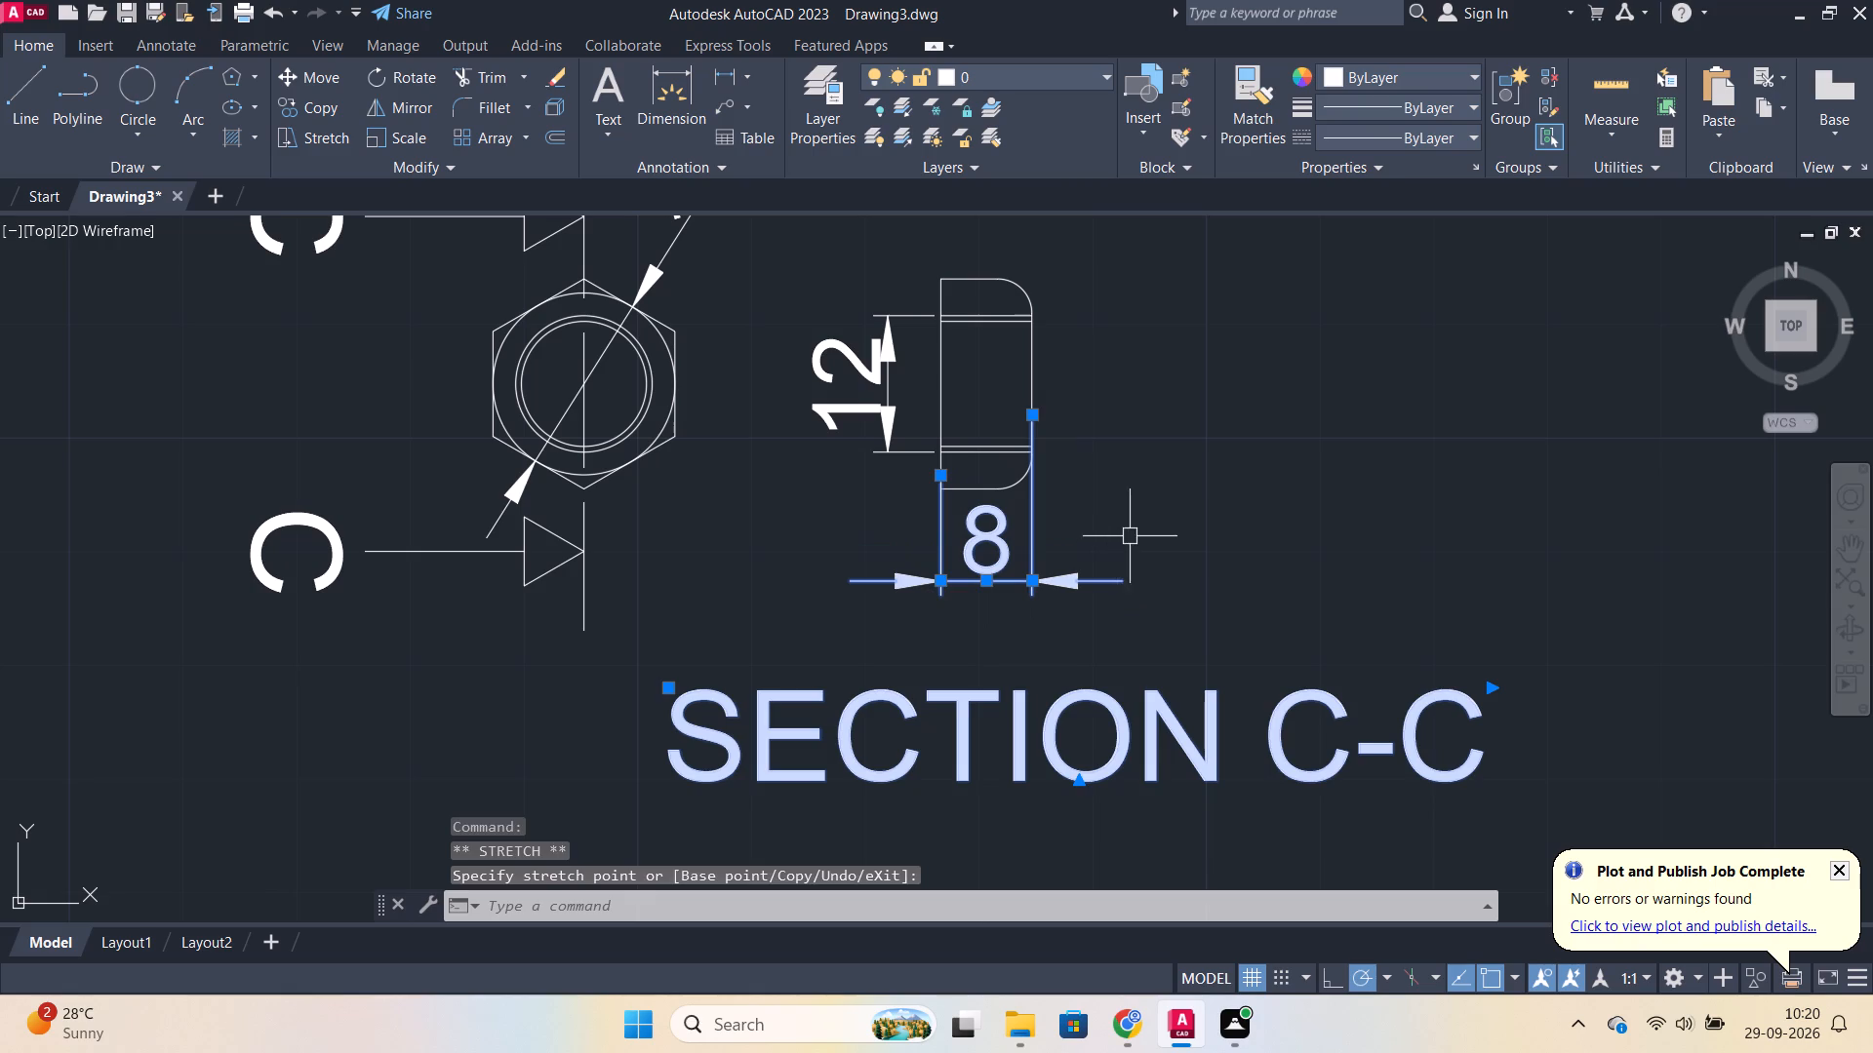
pyautogui.press('Escape')
# Add a radius dimension to the upper rounded corner of the nut's side view, placed outside the outline.
pyautogui.click(739, 72)
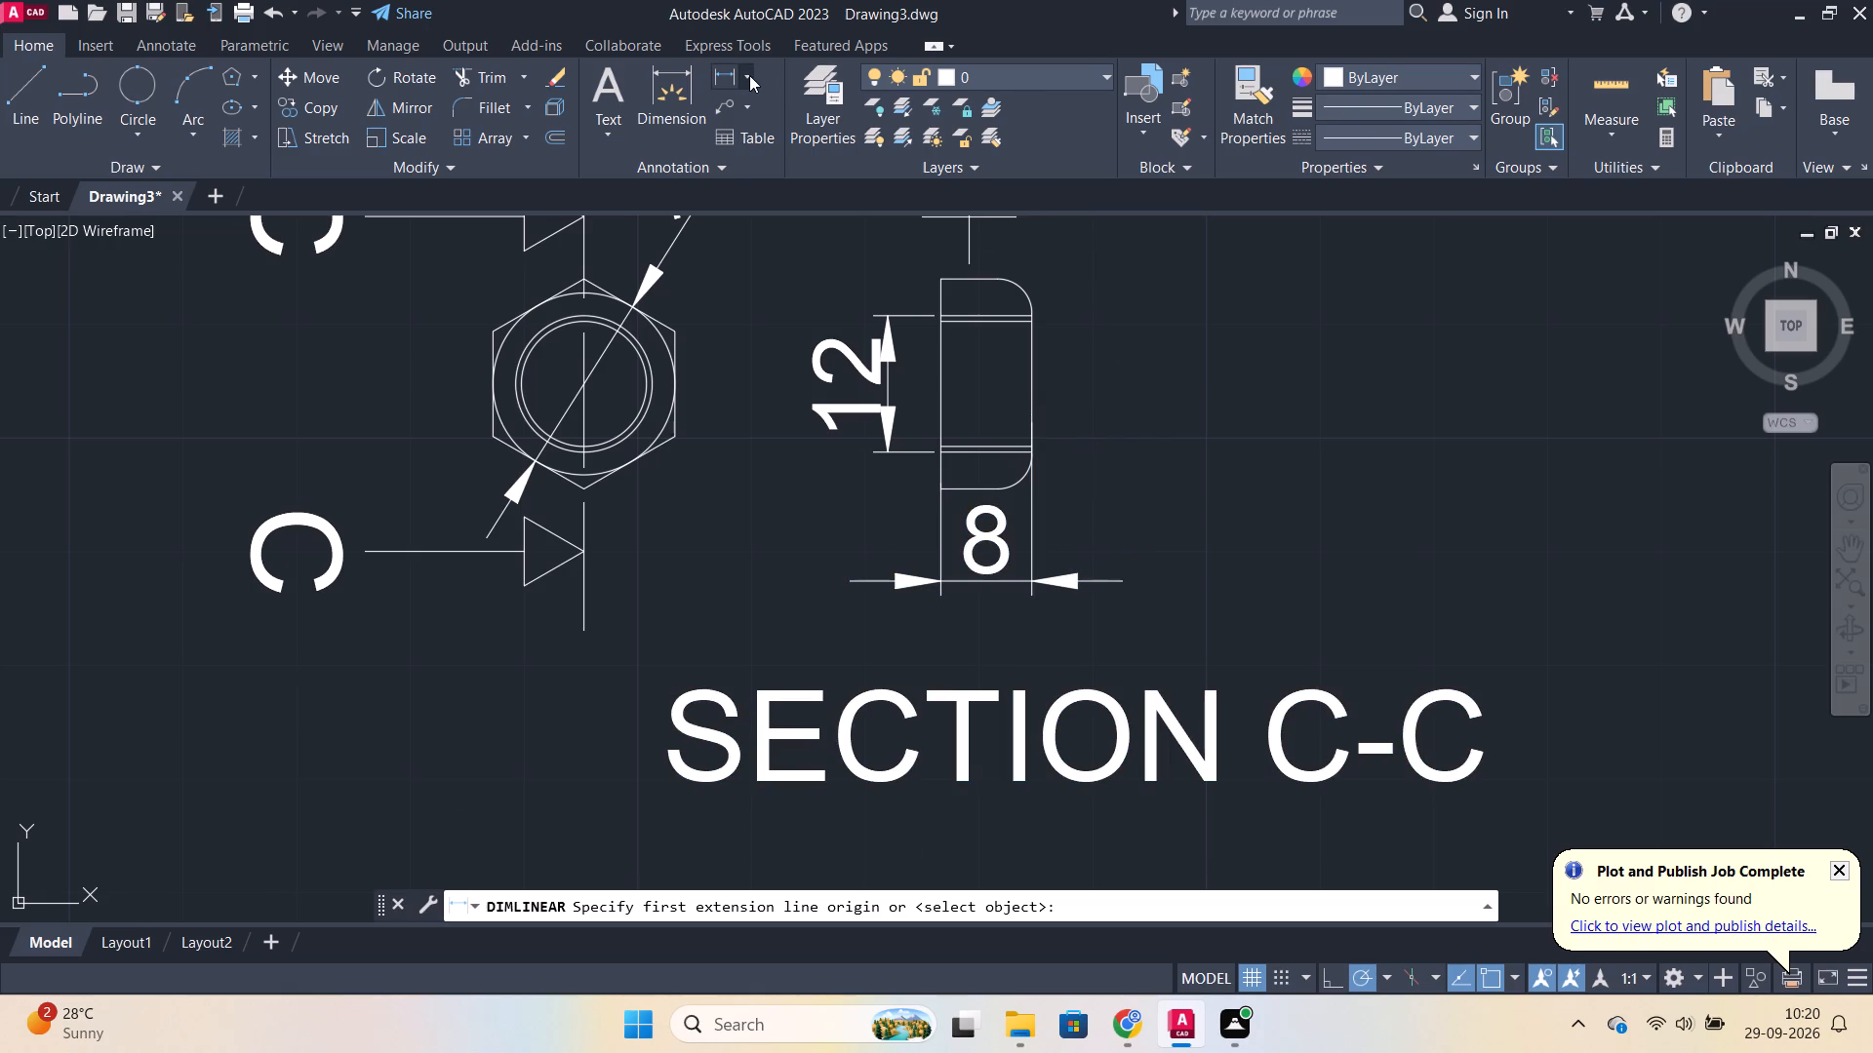
pyautogui.click(754, 75)
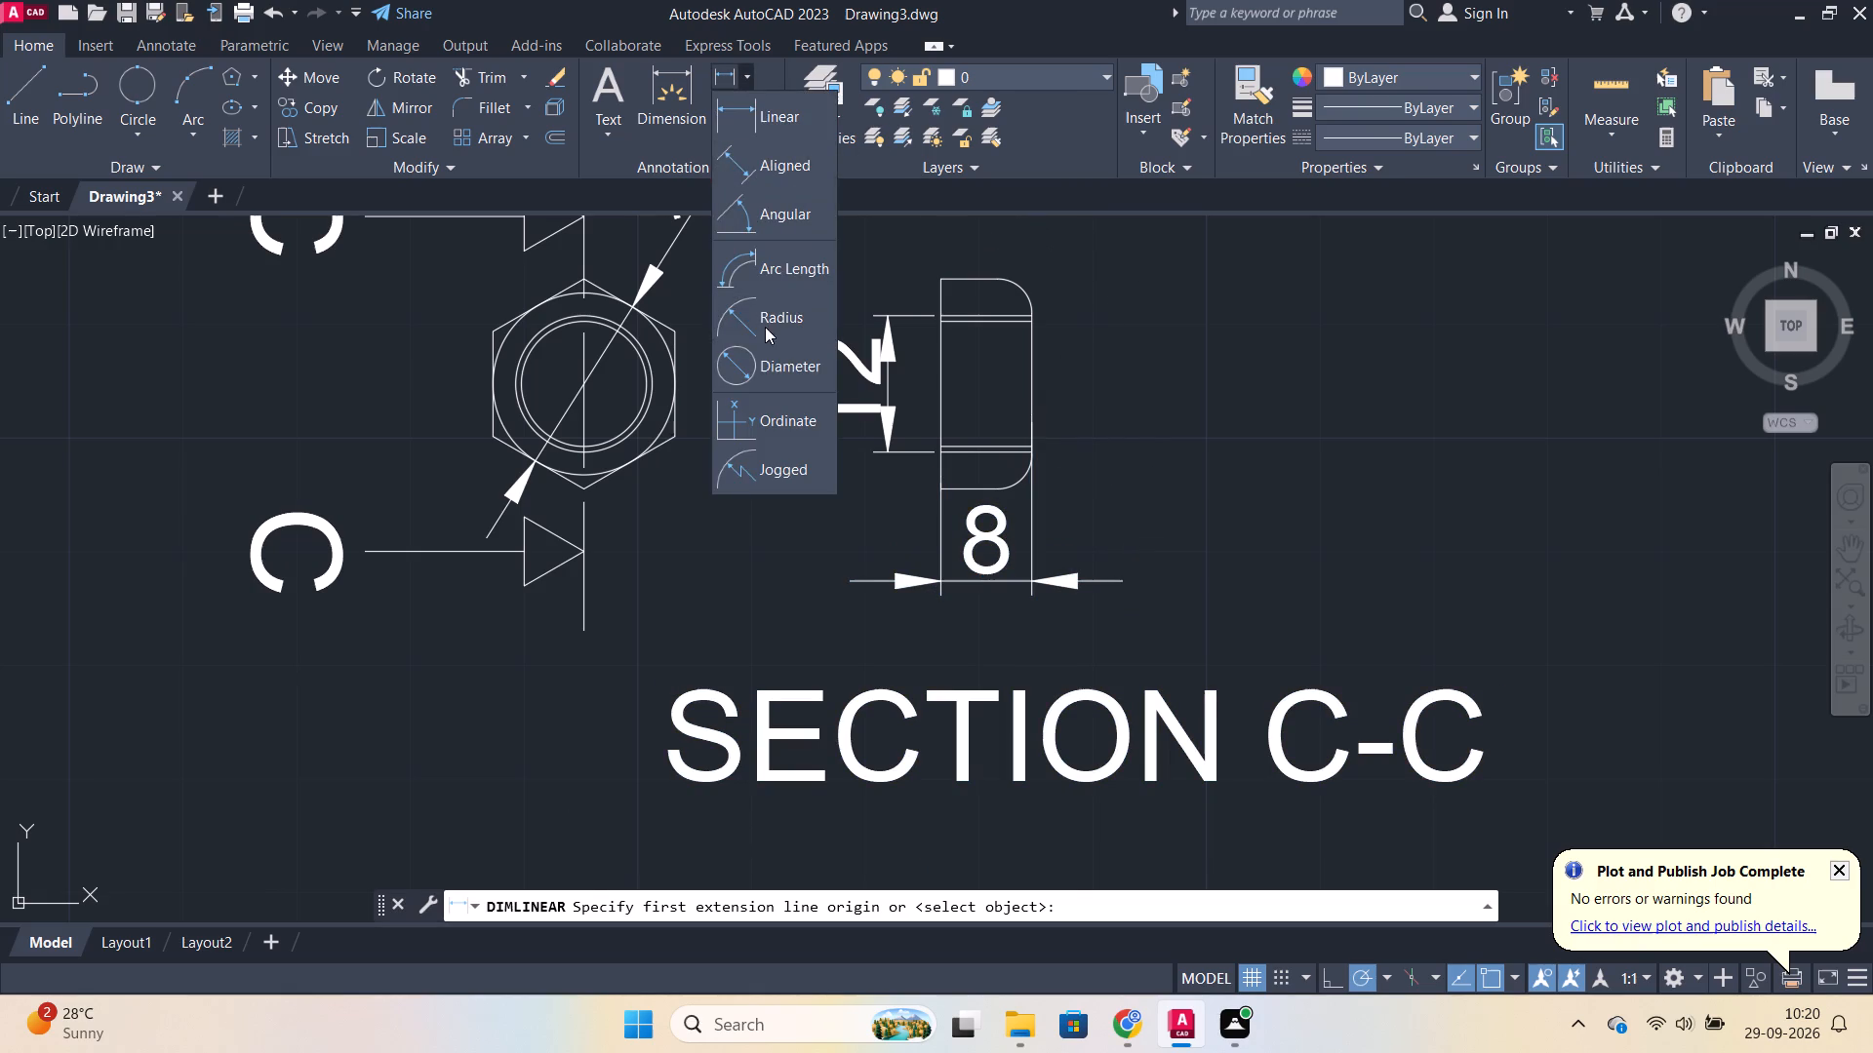
pyautogui.click(765, 327)
pyautogui.click(1035, 293)
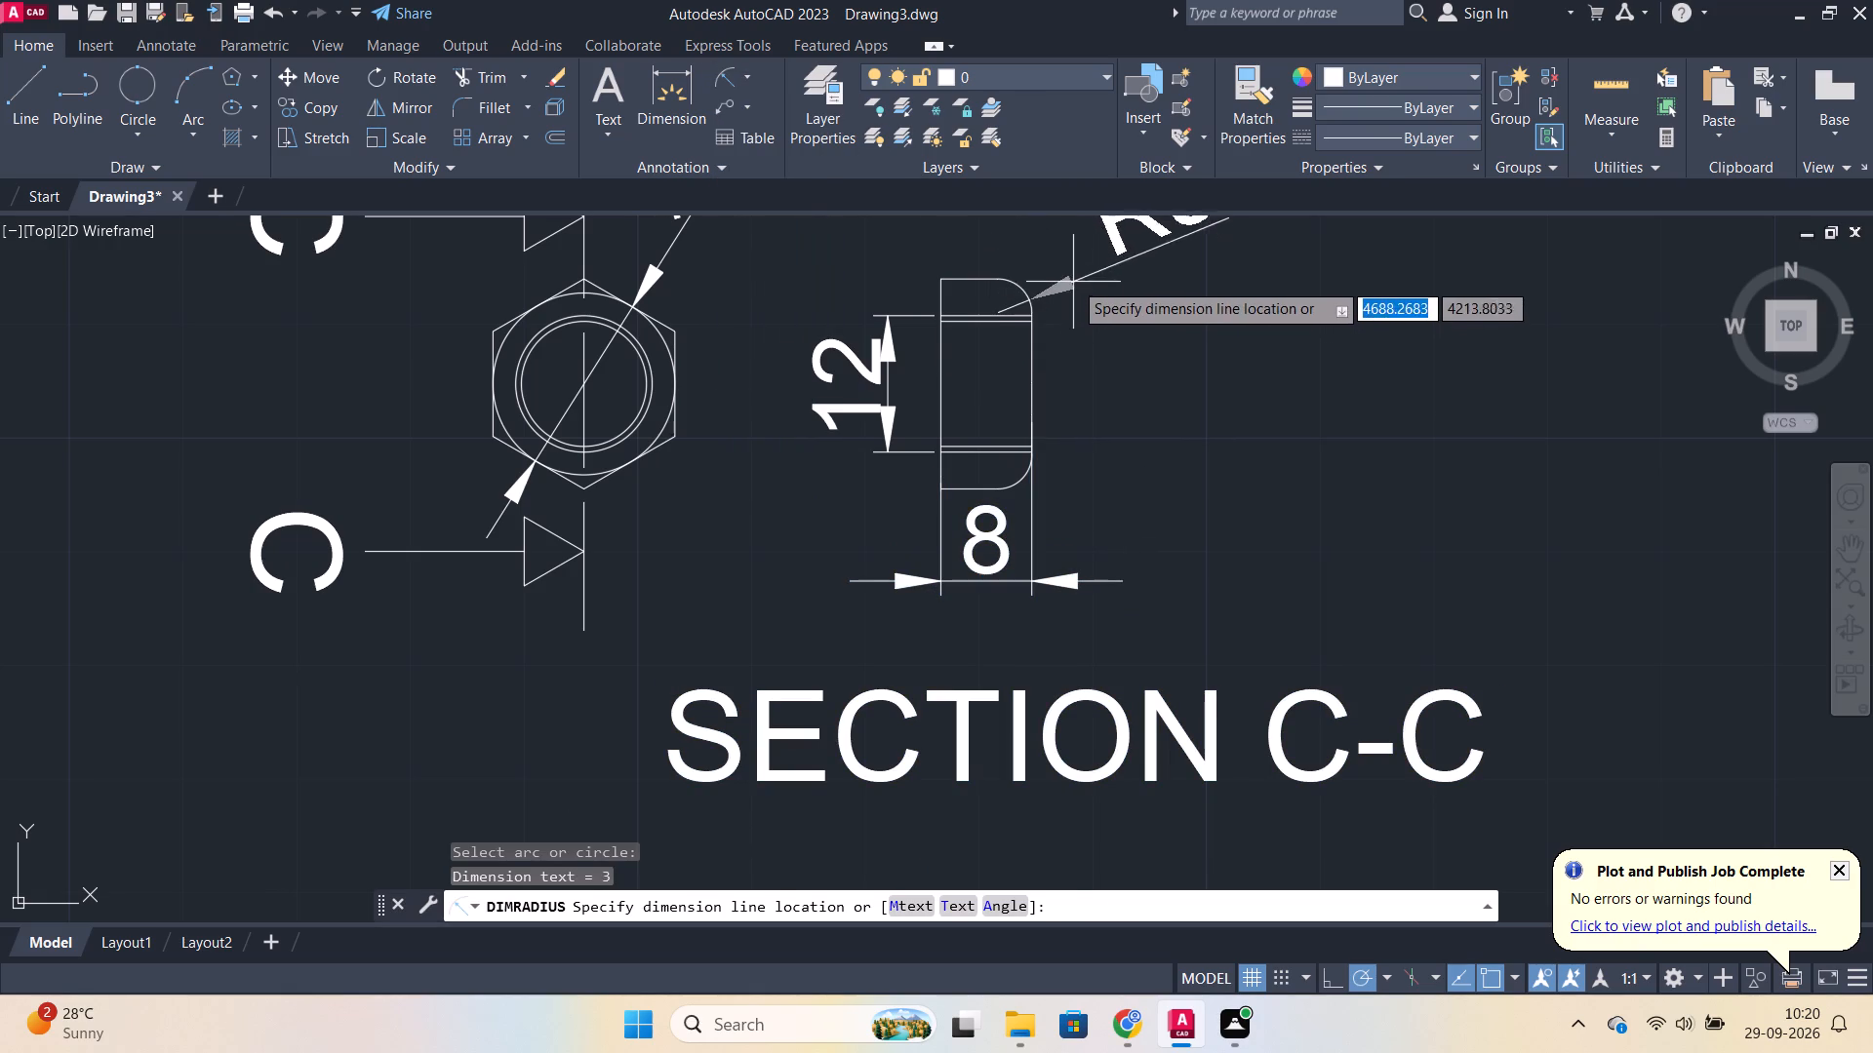
pyautogui.click(1063, 262)
# Hatch the upper and lower cut areas of the nut's section C-C view at a scale of 0.8.
pyautogui.scroll(-1, 1147, 353)
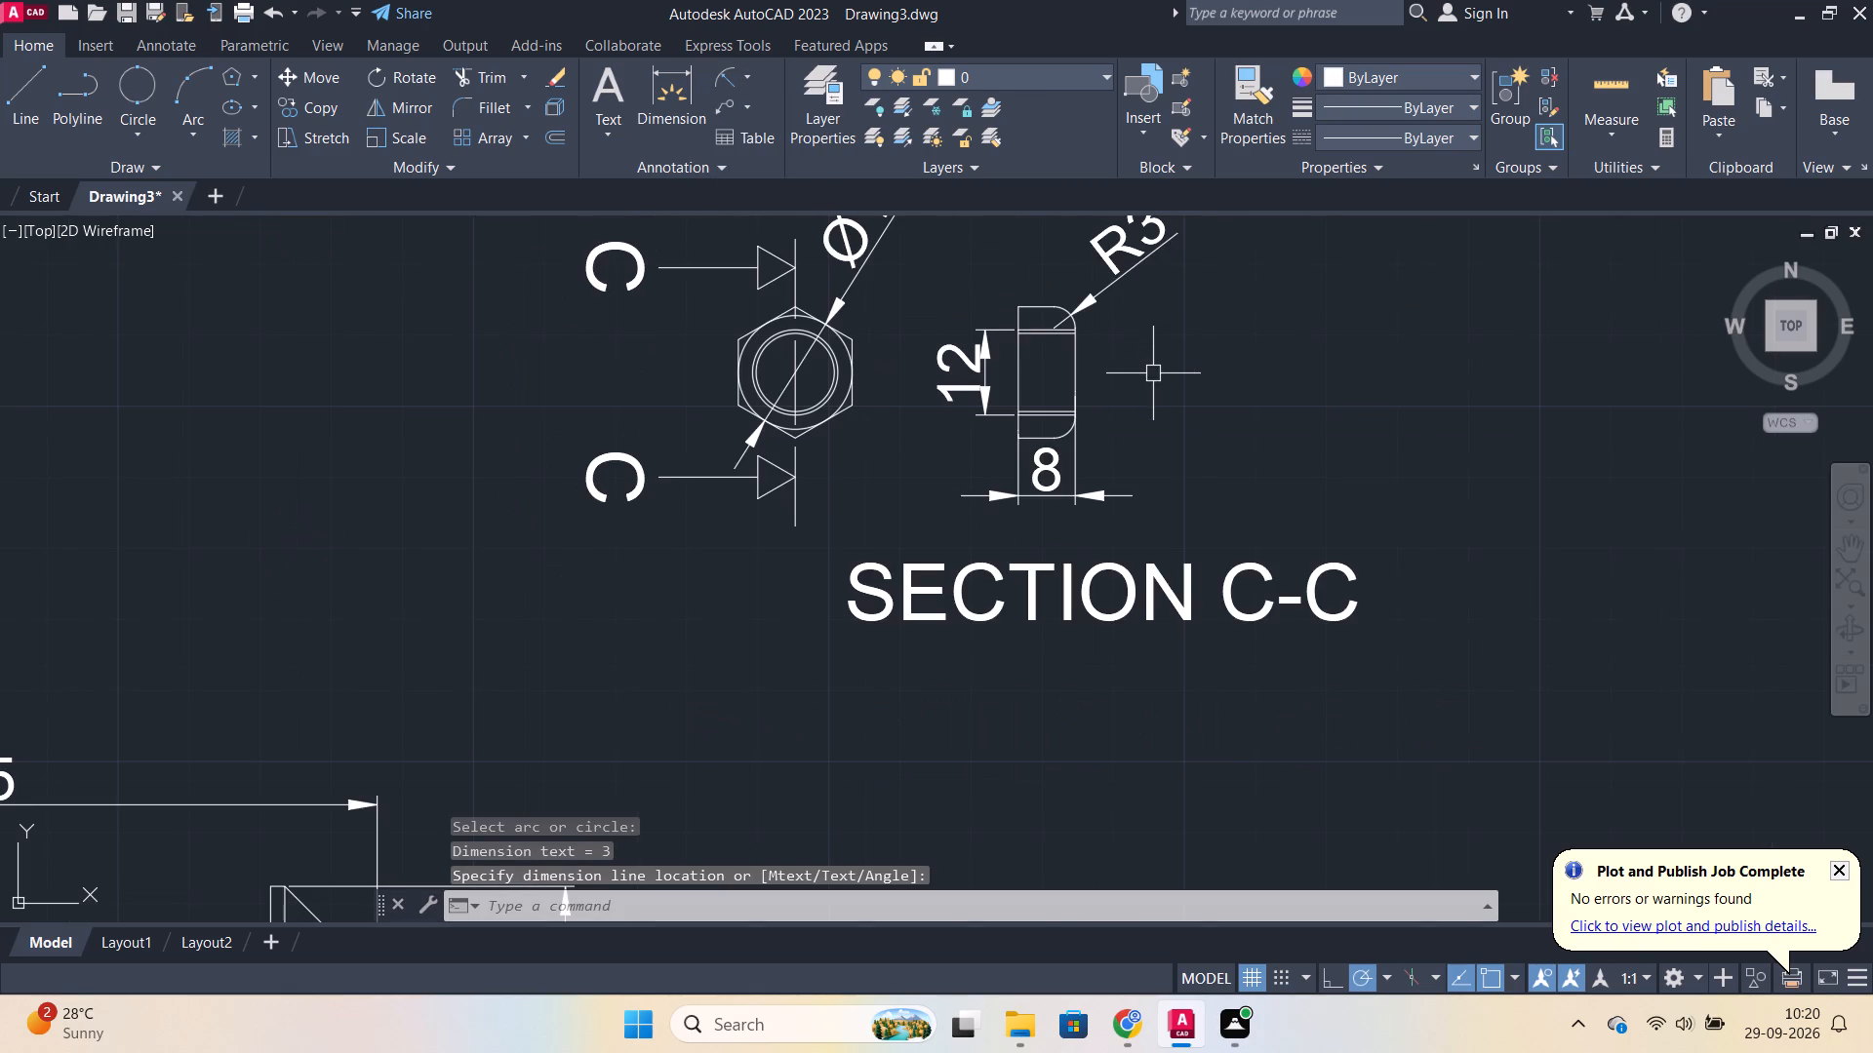
pyautogui.scroll(-1, 1098, 414)
pyautogui.moveTo(1146, 421); pyautogui.dragTo(1129, 478, button='middle')
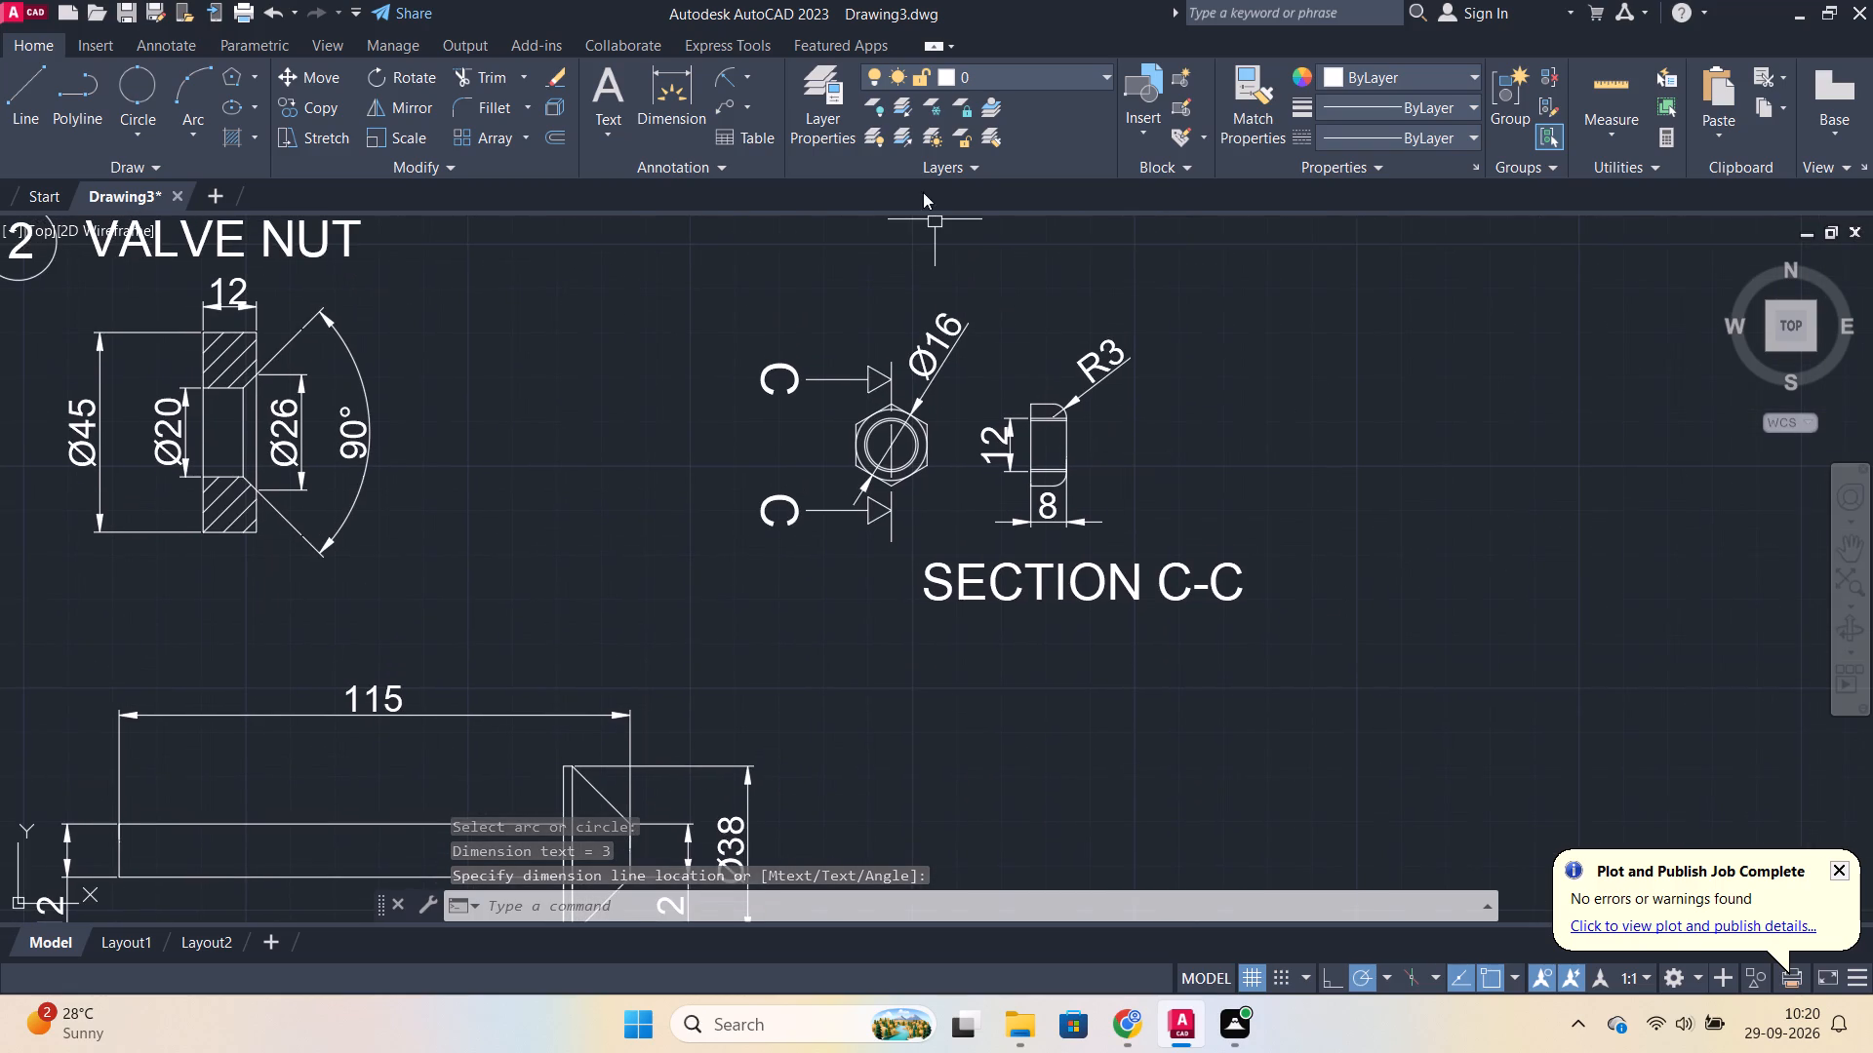
pyautogui.click(234, 134)
pyautogui.scroll(2, 1186, 422)
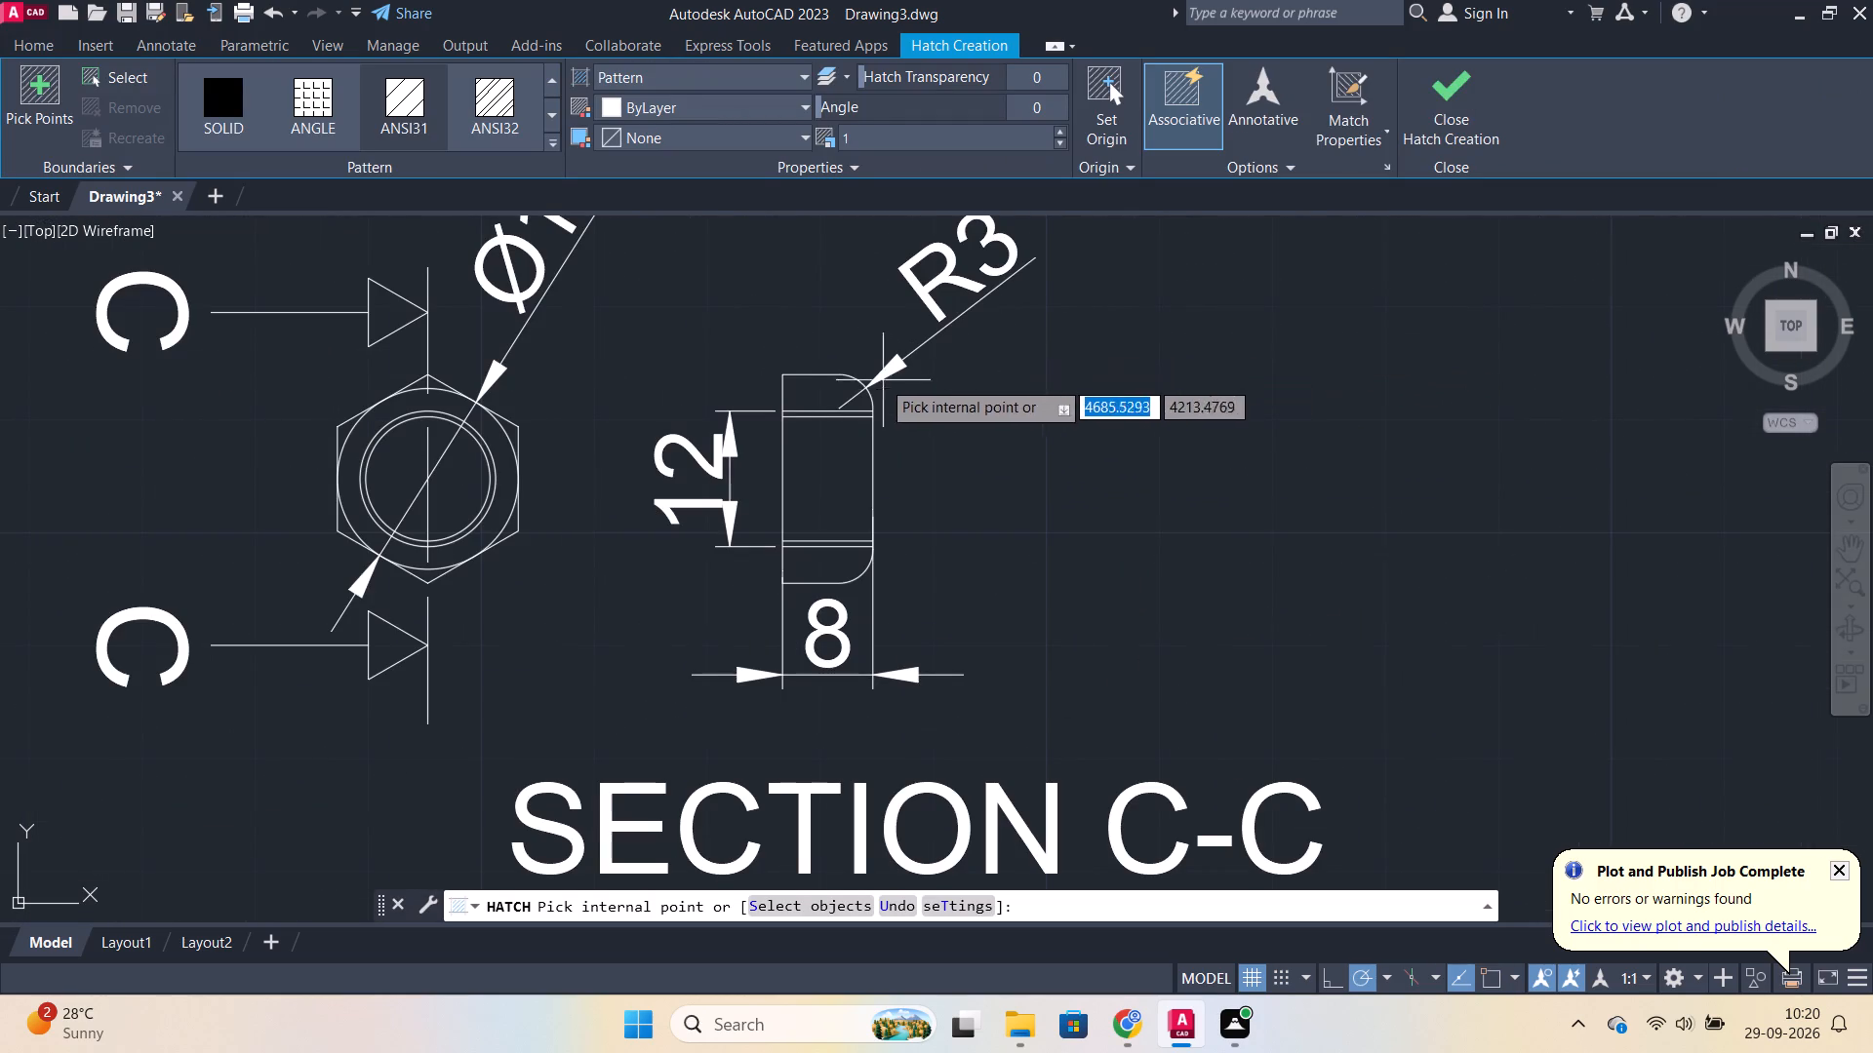
pyautogui.click(818, 393)
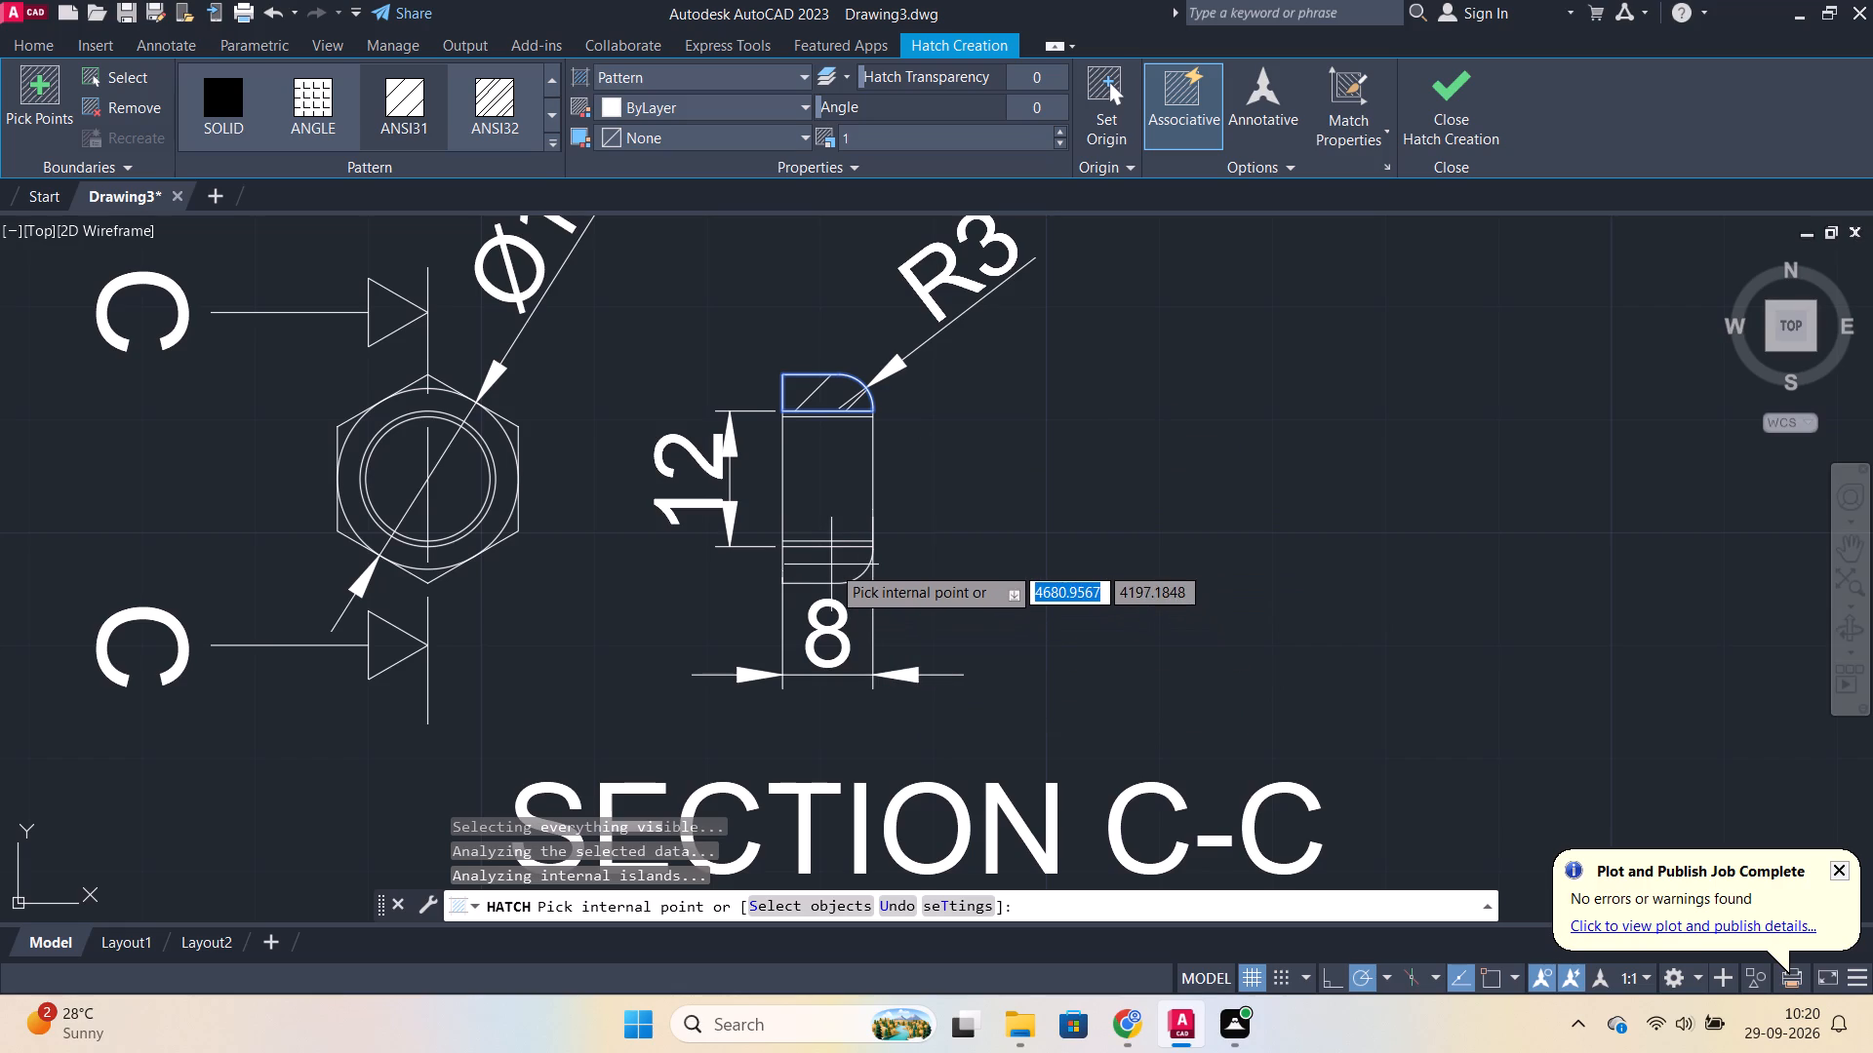
pyautogui.click(928, 136)
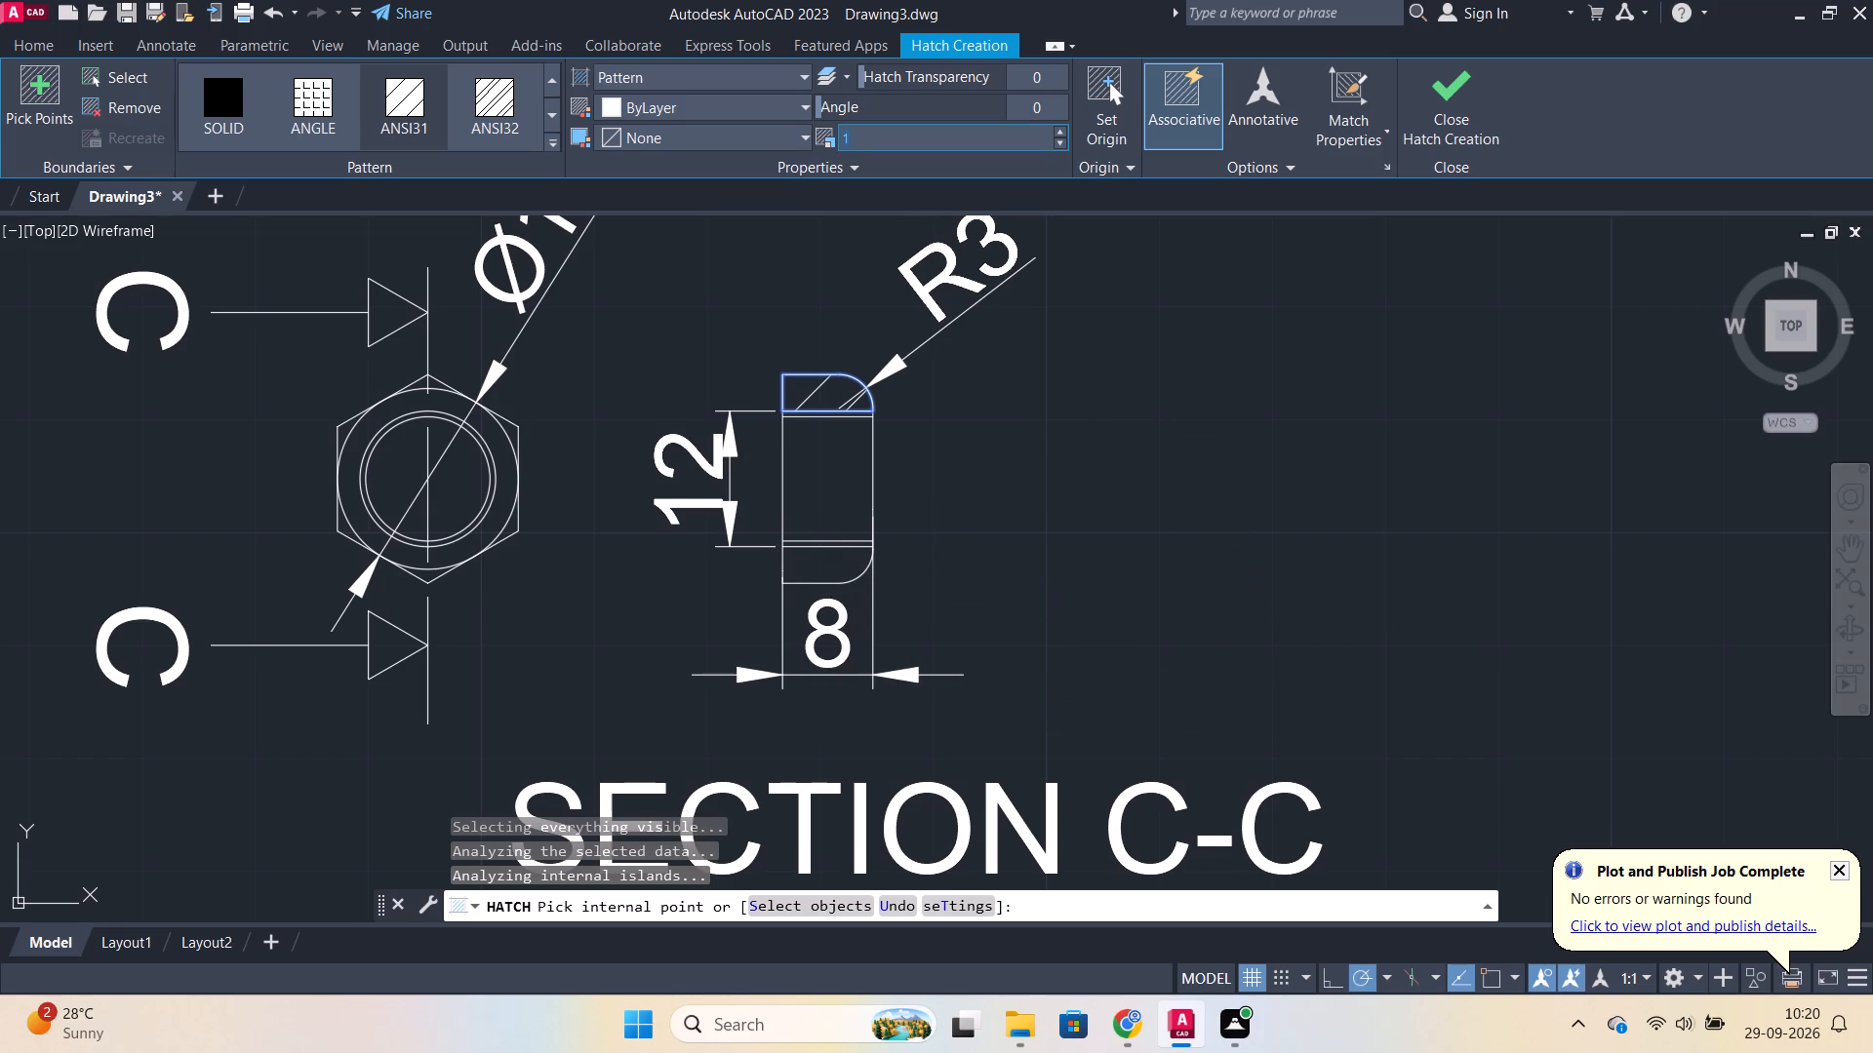
pyautogui.write('.8')
pyautogui.press('Return')
pyautogui.click(831, 570)
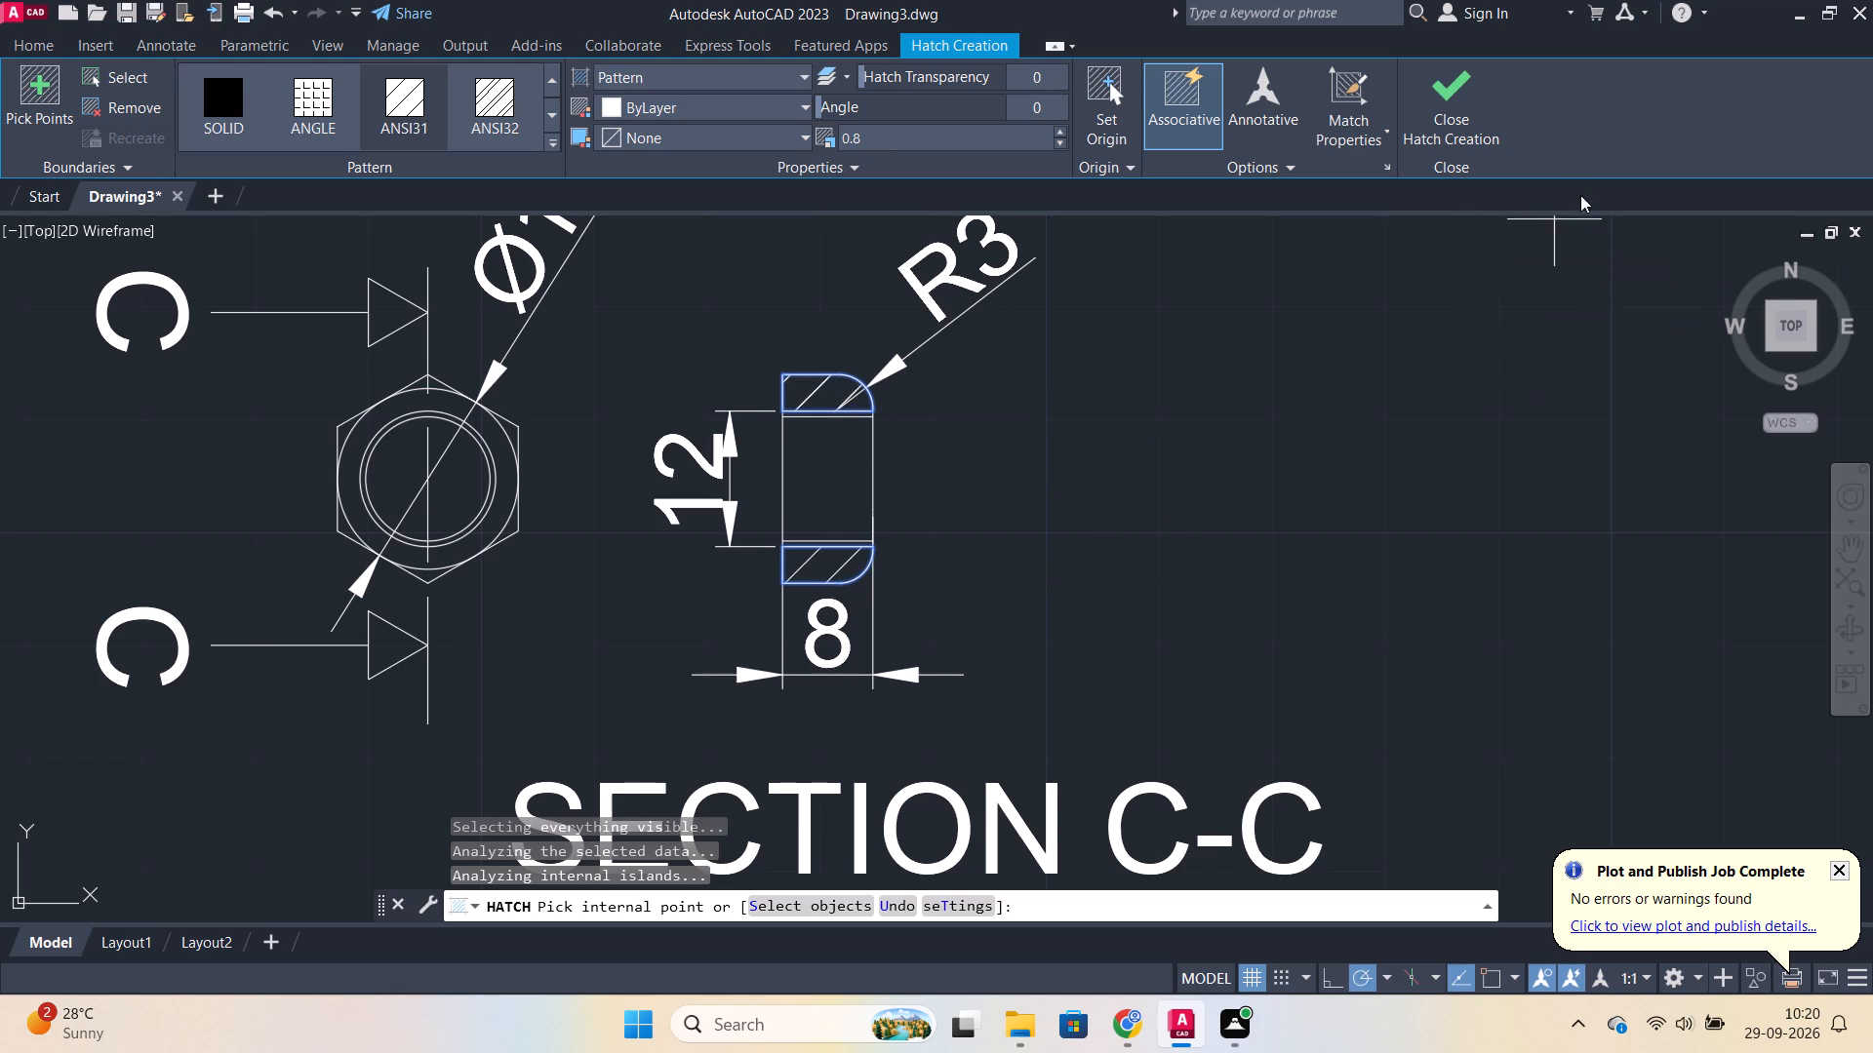
pyautogui.click(1419, 109)
# Copy the valve's number 3 balloon with its VALVE title and paste it above the hexagonal nut views.
pyautogui.scroll(-4, 1473, 242)
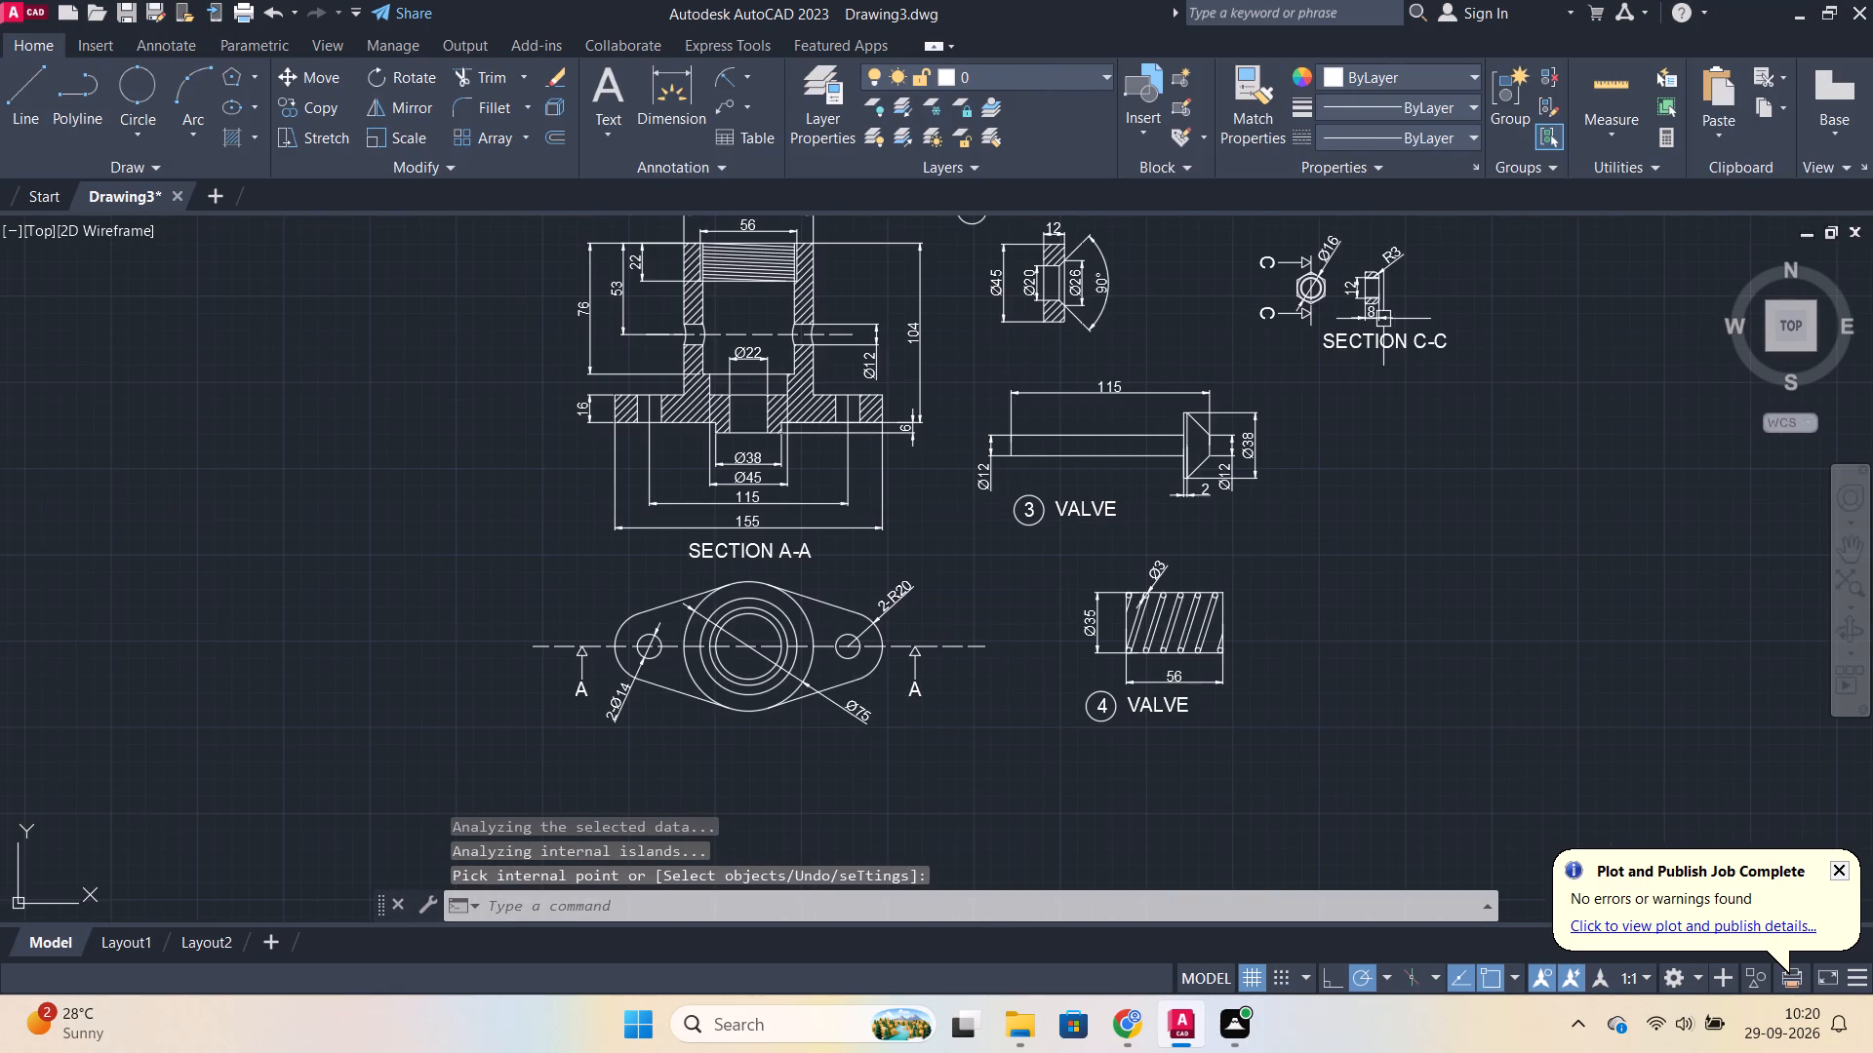
pyautogui.scroll(2, 1382, 298)
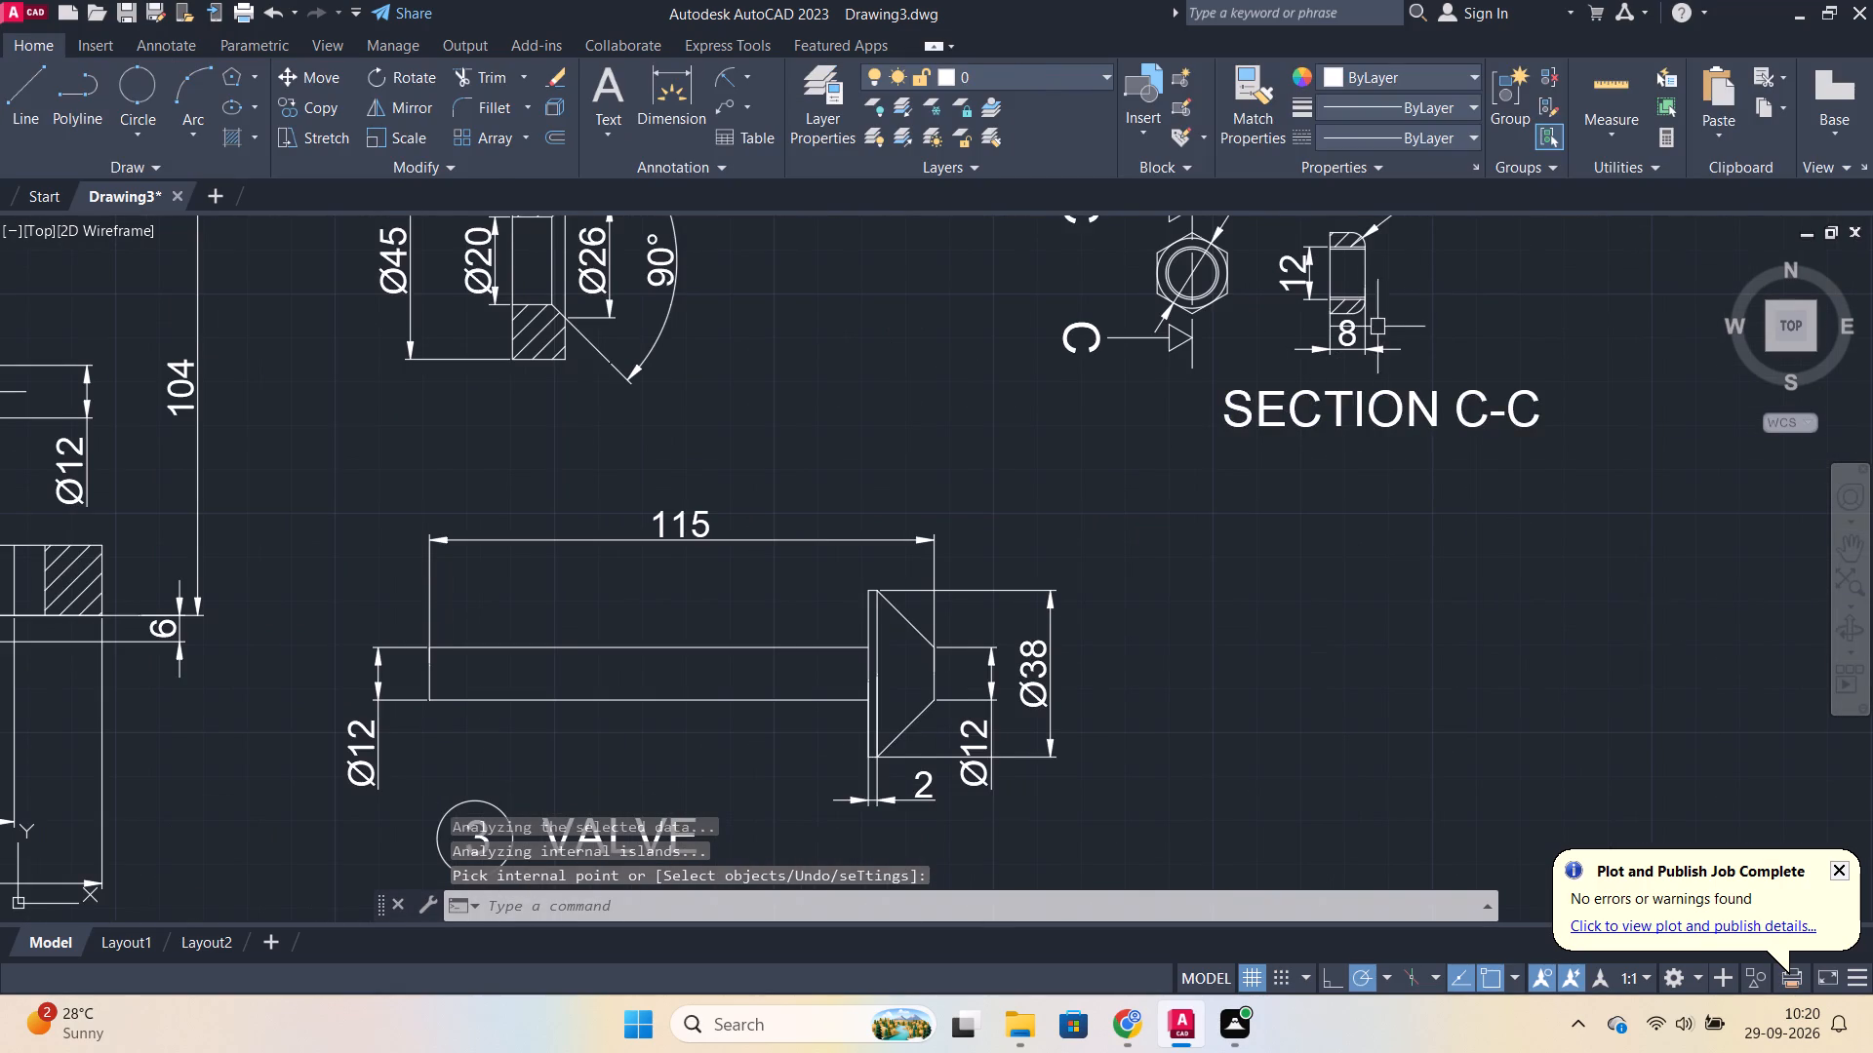
pyautogui.moveTo(1311, 372); pyautogui.dragTo(1109, 504, button='middle')
pyautogui.scroll(-1, 1212, 448)
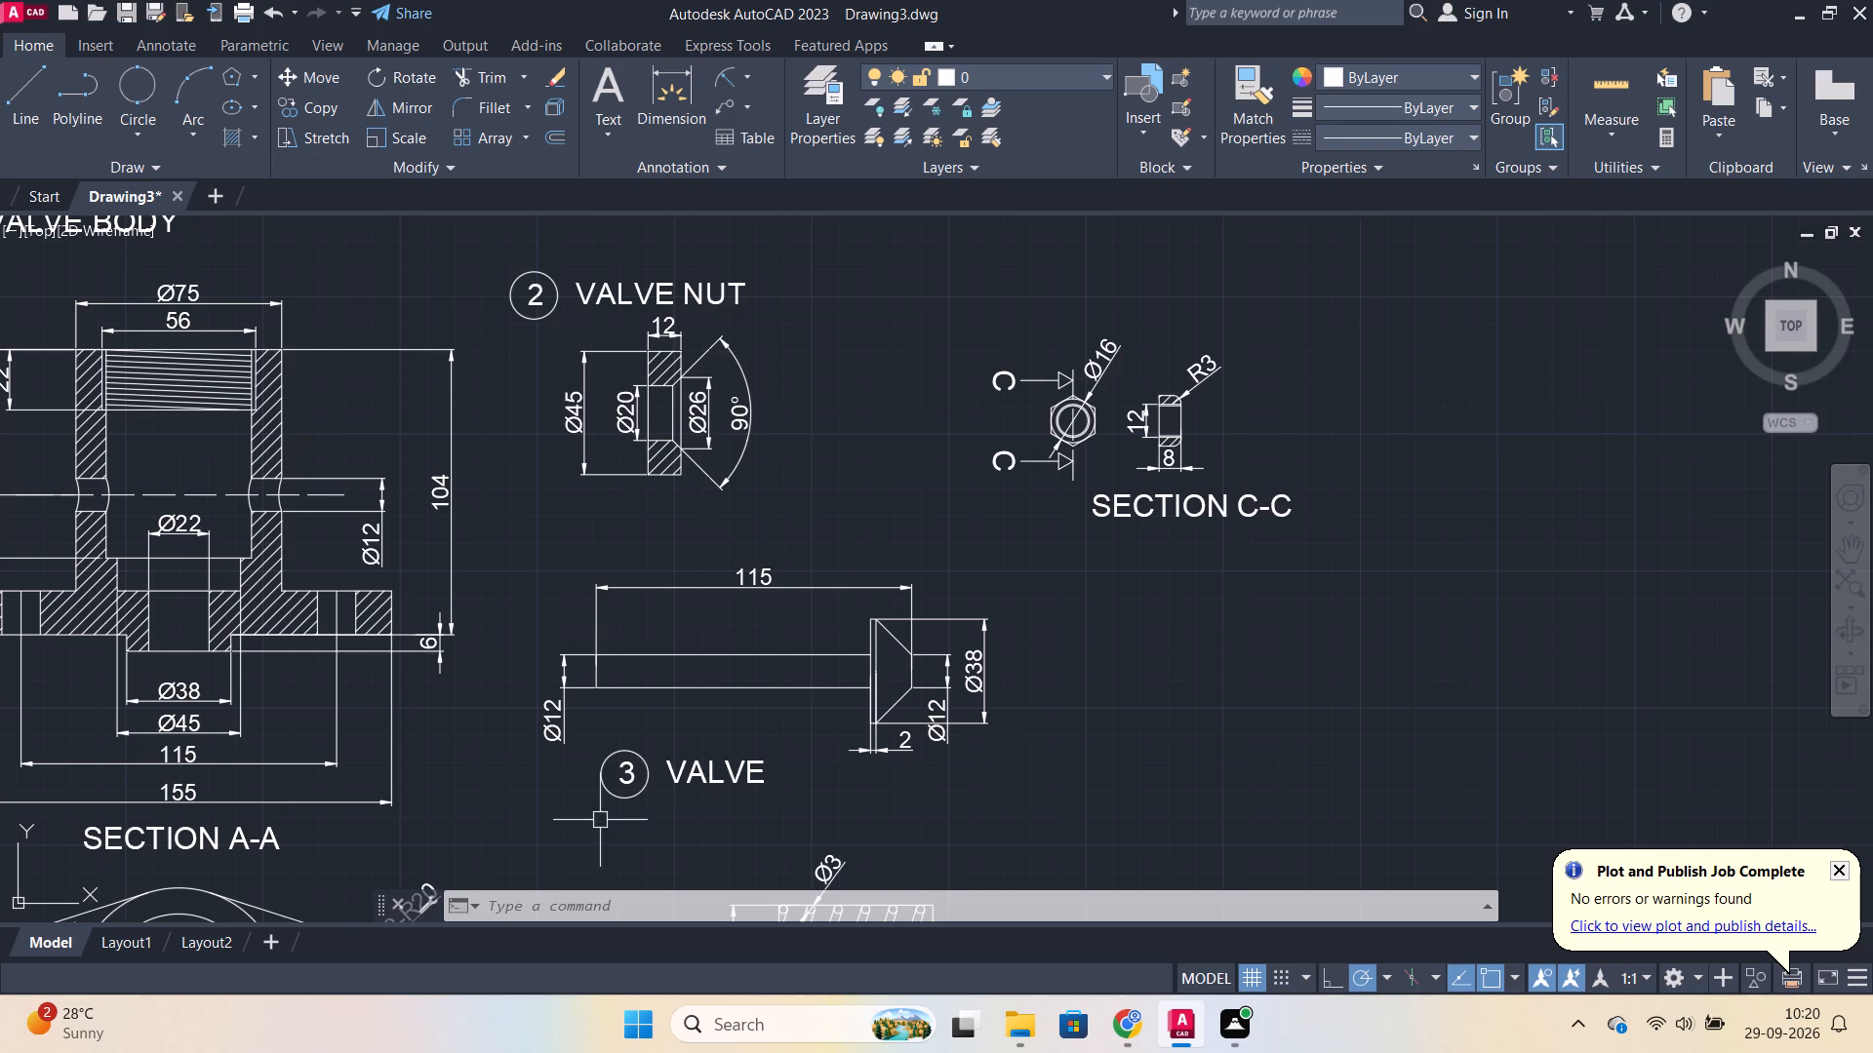
pyautogui.moveTo(622, 768); pyautogui.dragTo(632, 776)
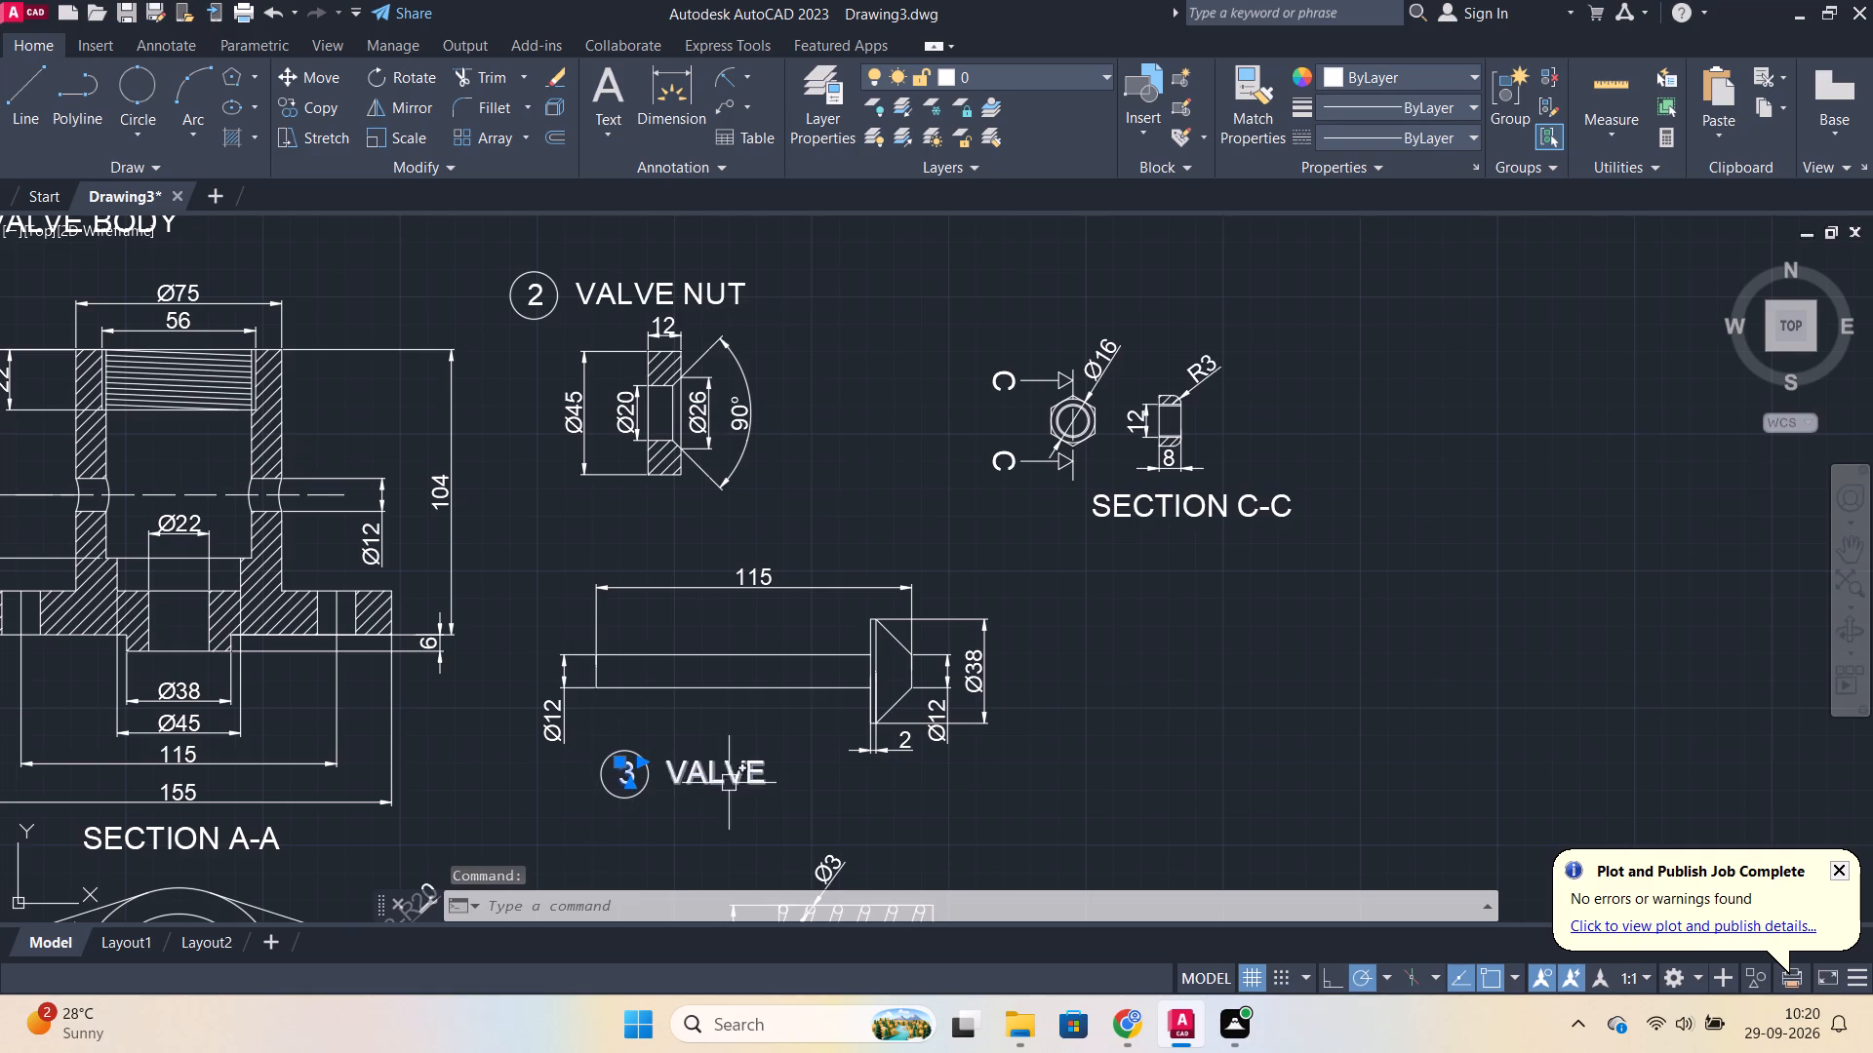
pyautogui.press('Escape')
pyautogui.click(791, 799)
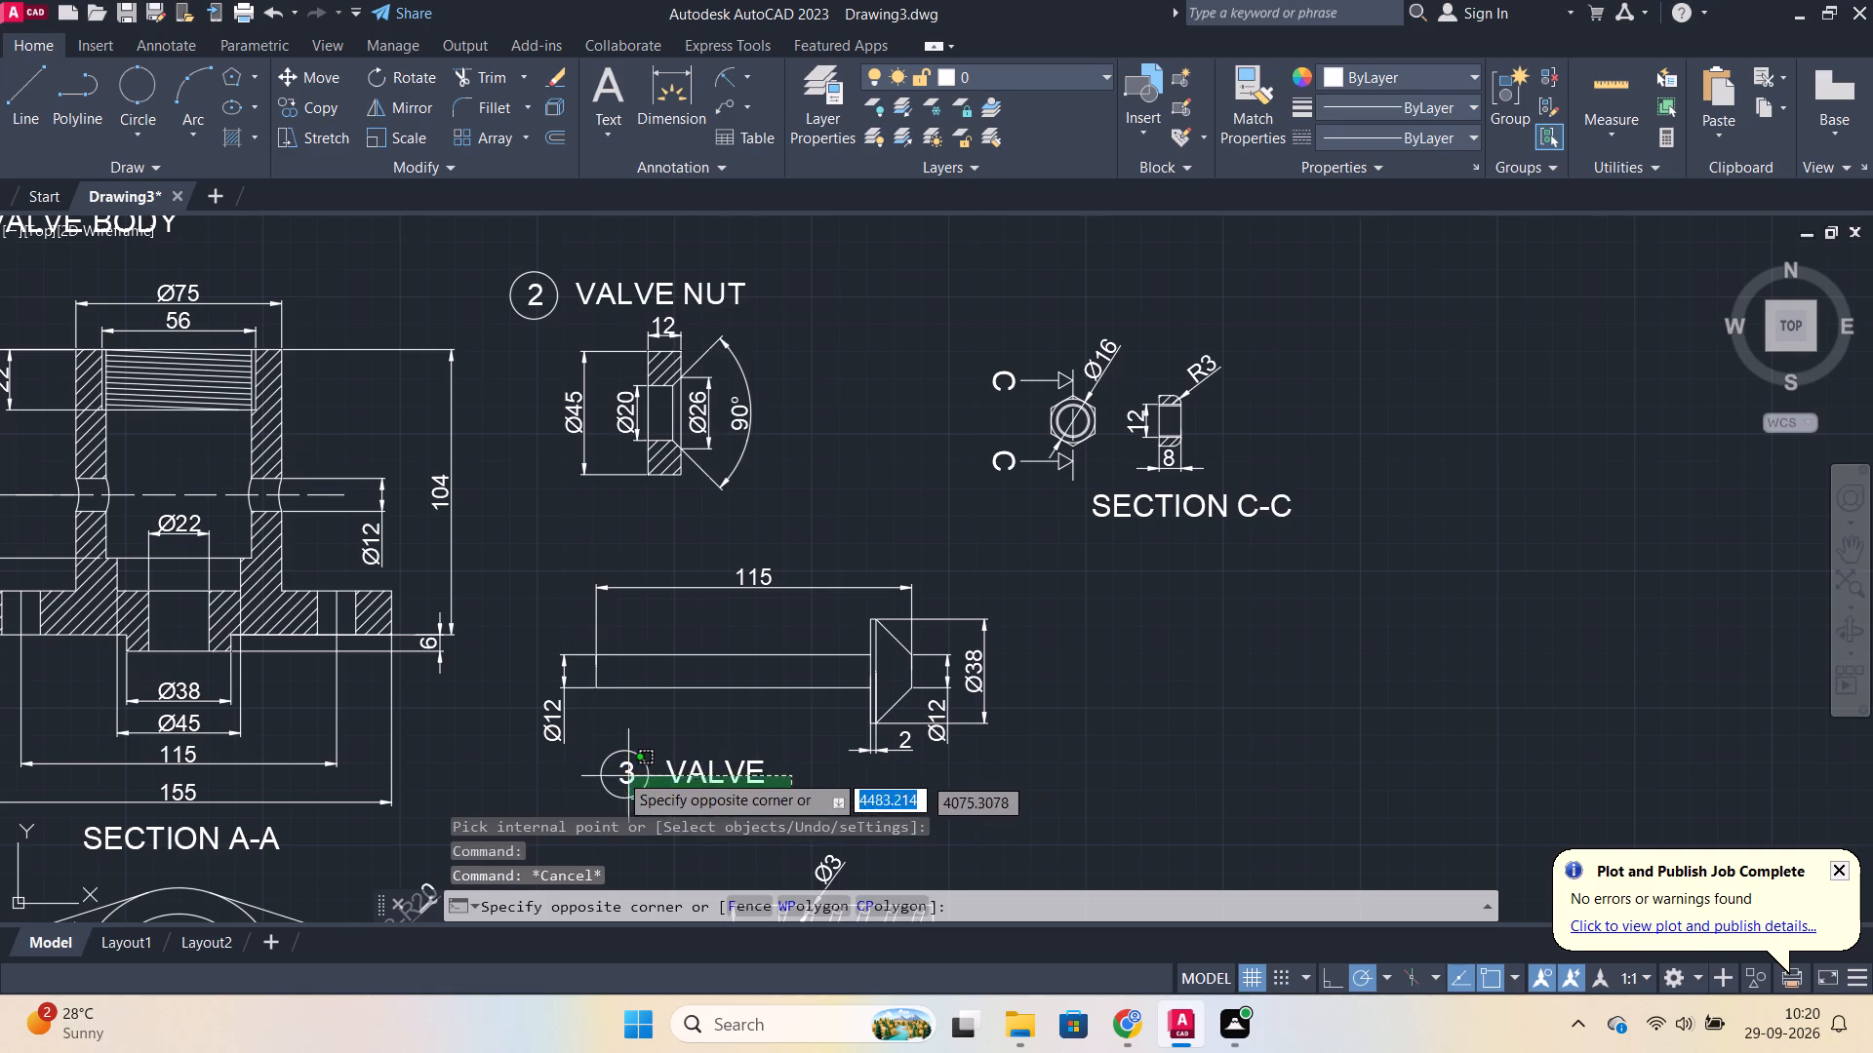
pyautogui.click(587, 749)
pyautogui.hotkey('ctrl', 'c')
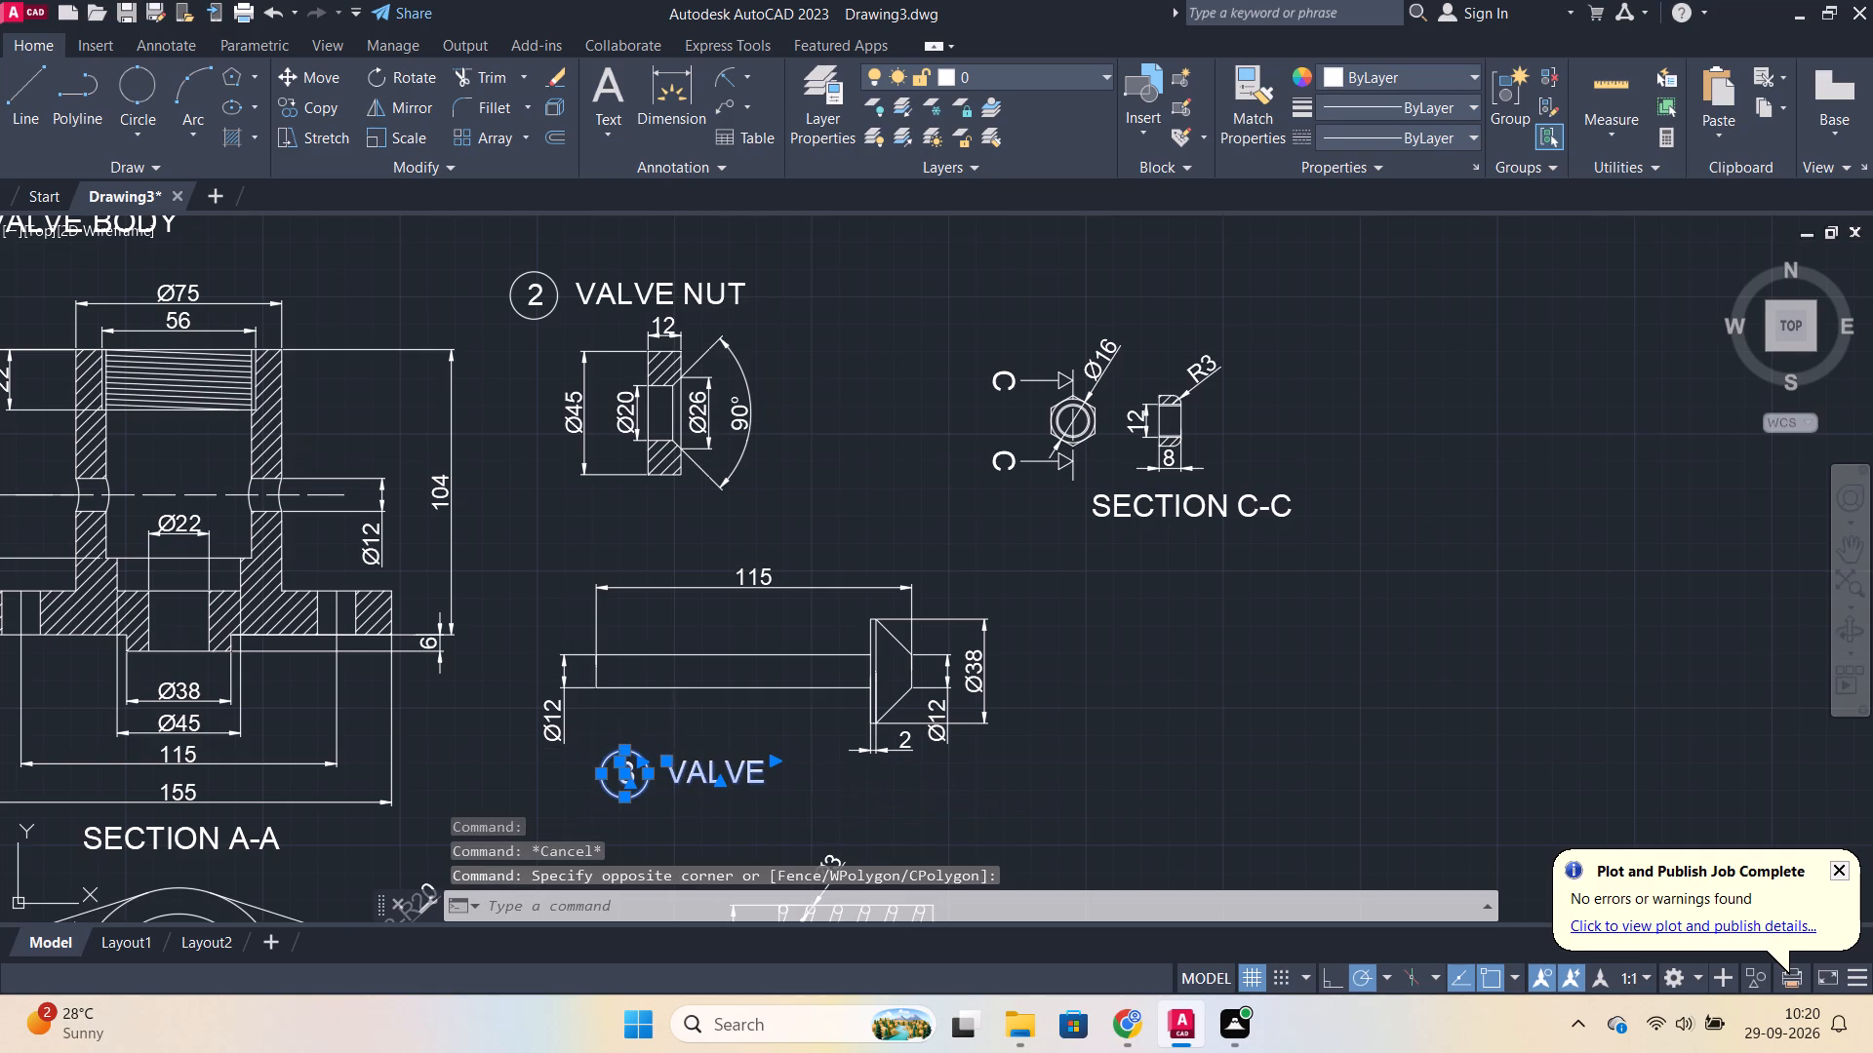
pyautogui.hotkey('ctrl', 'v')
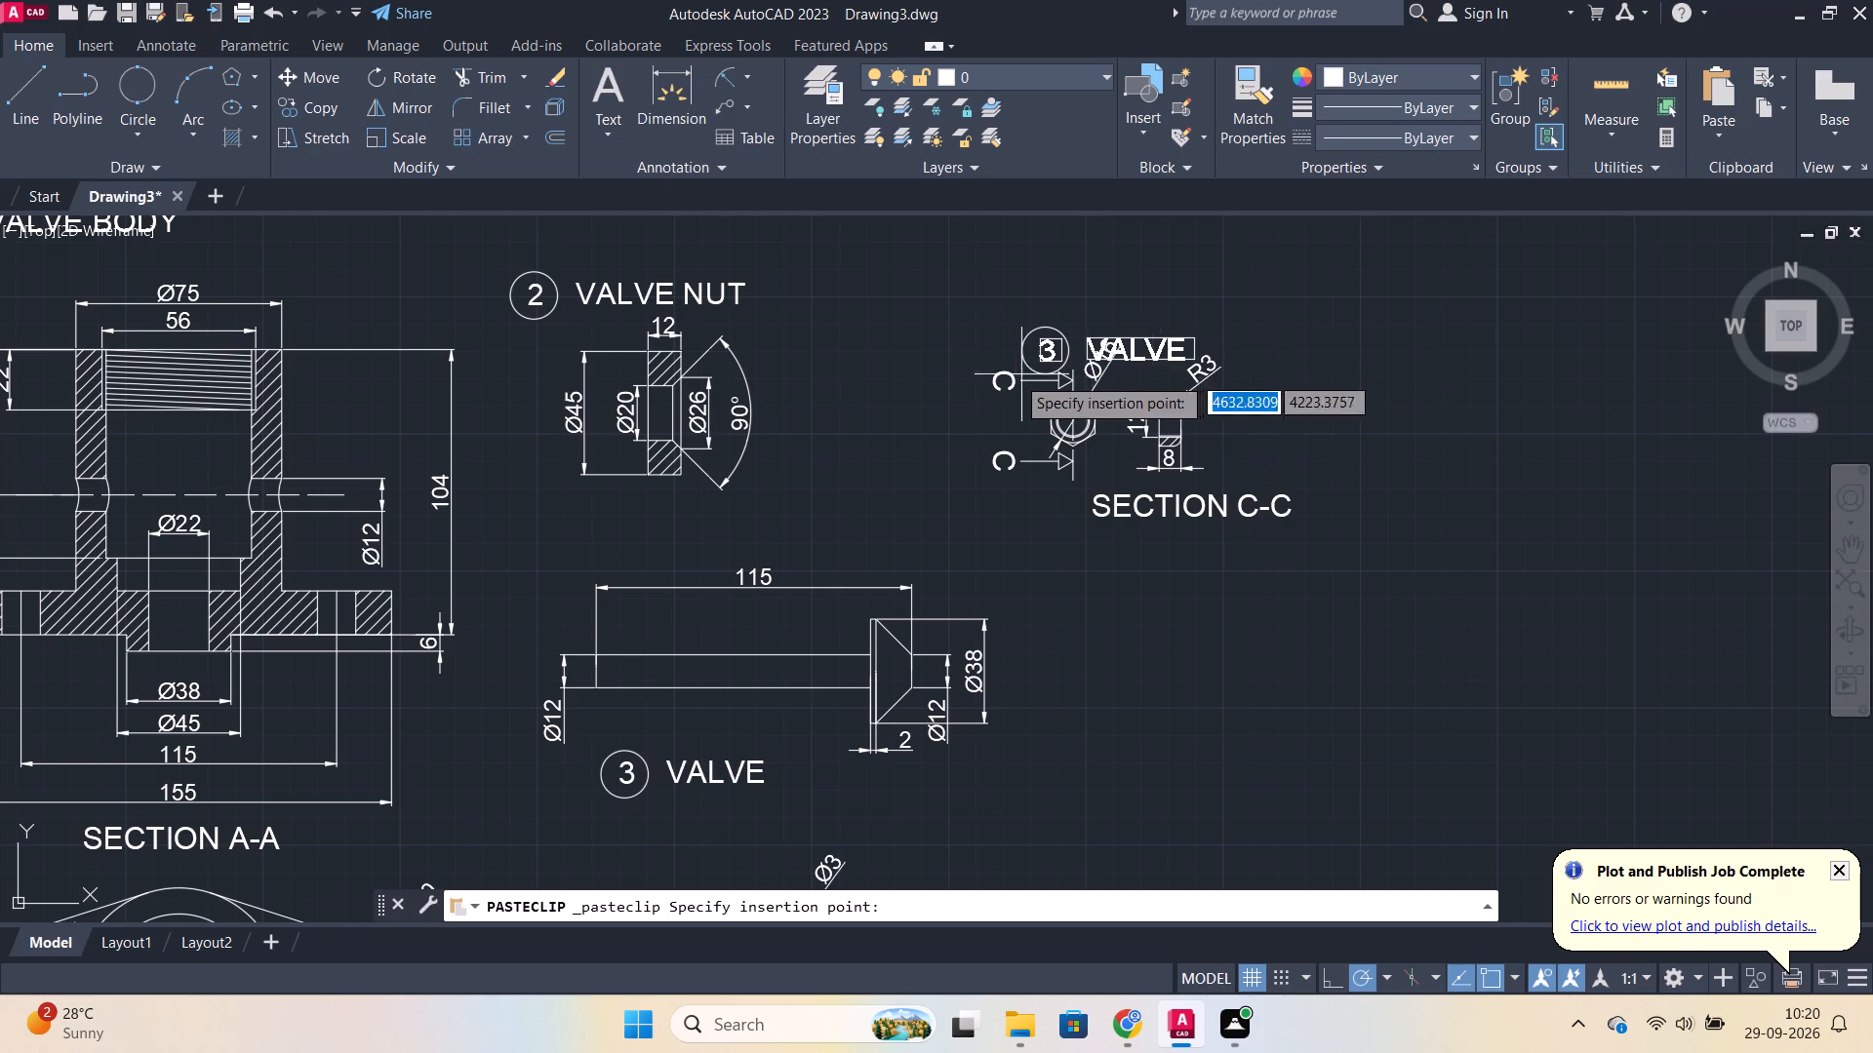
pyautogui.scroll(1, 971, 318)
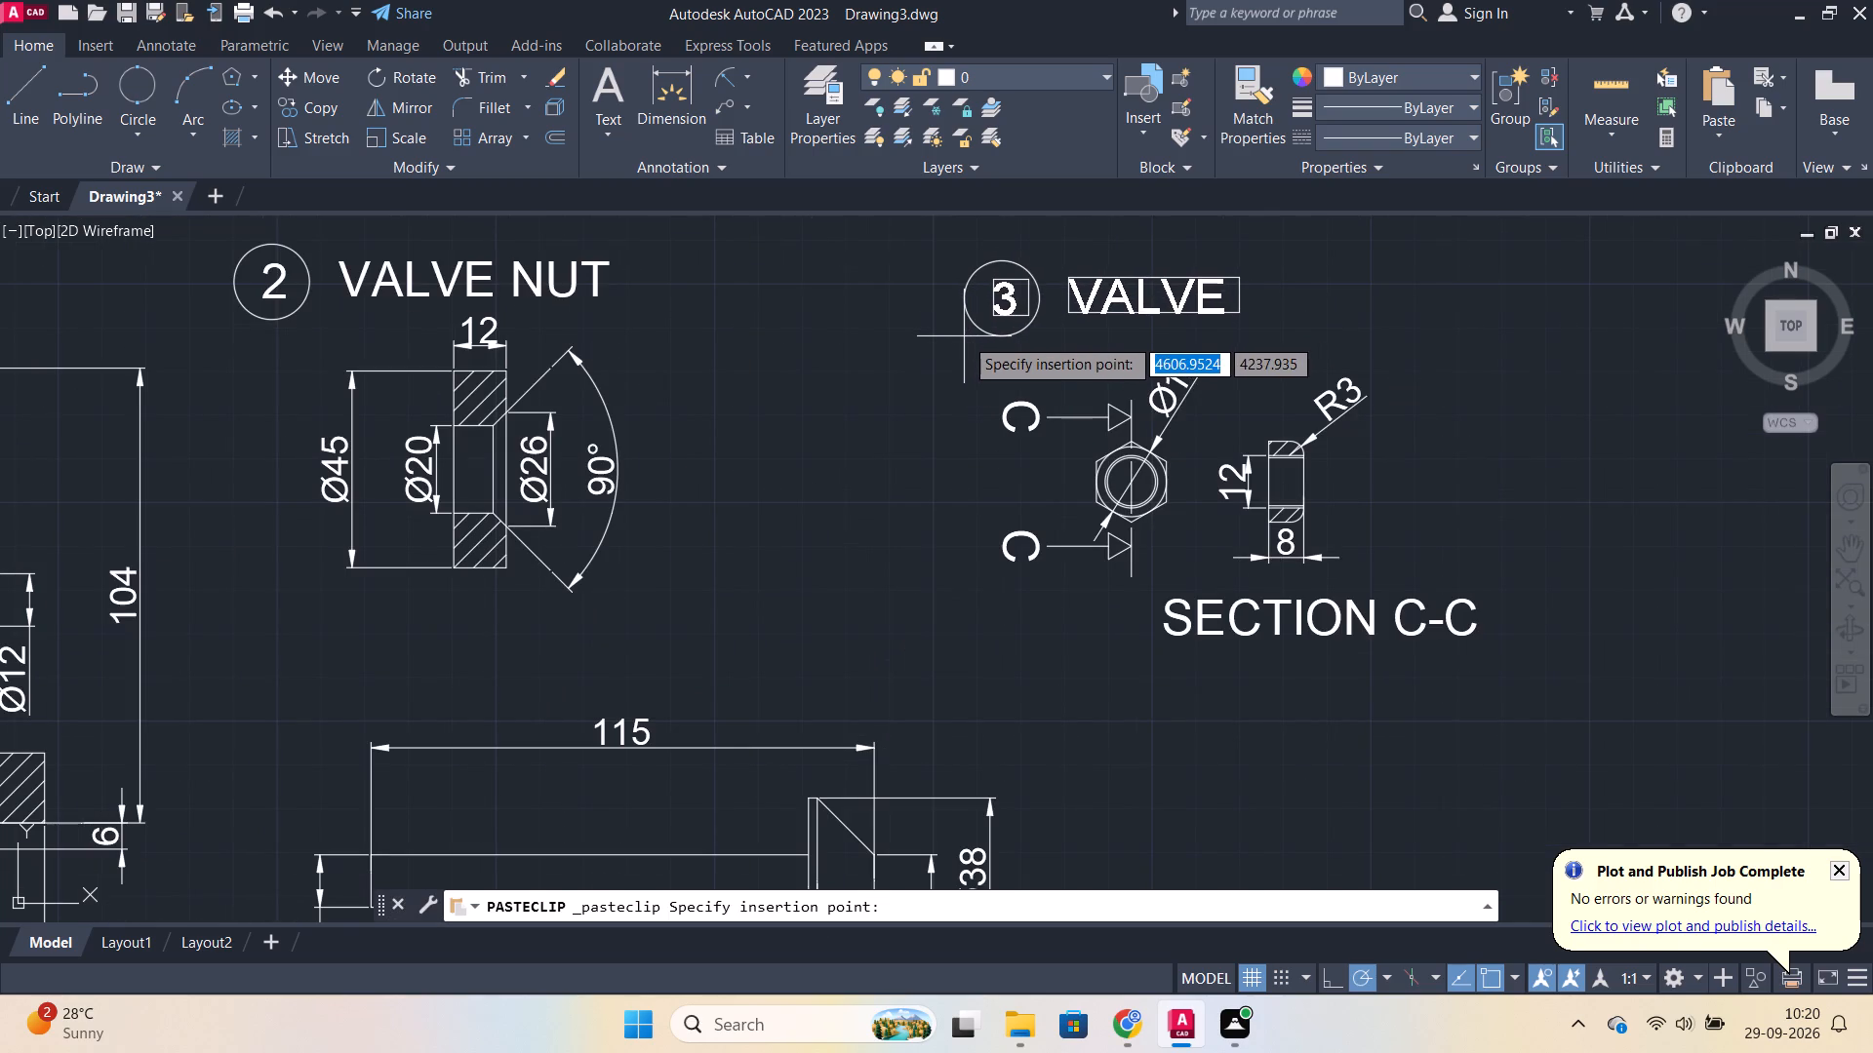
pyautogui.click(955, 342)
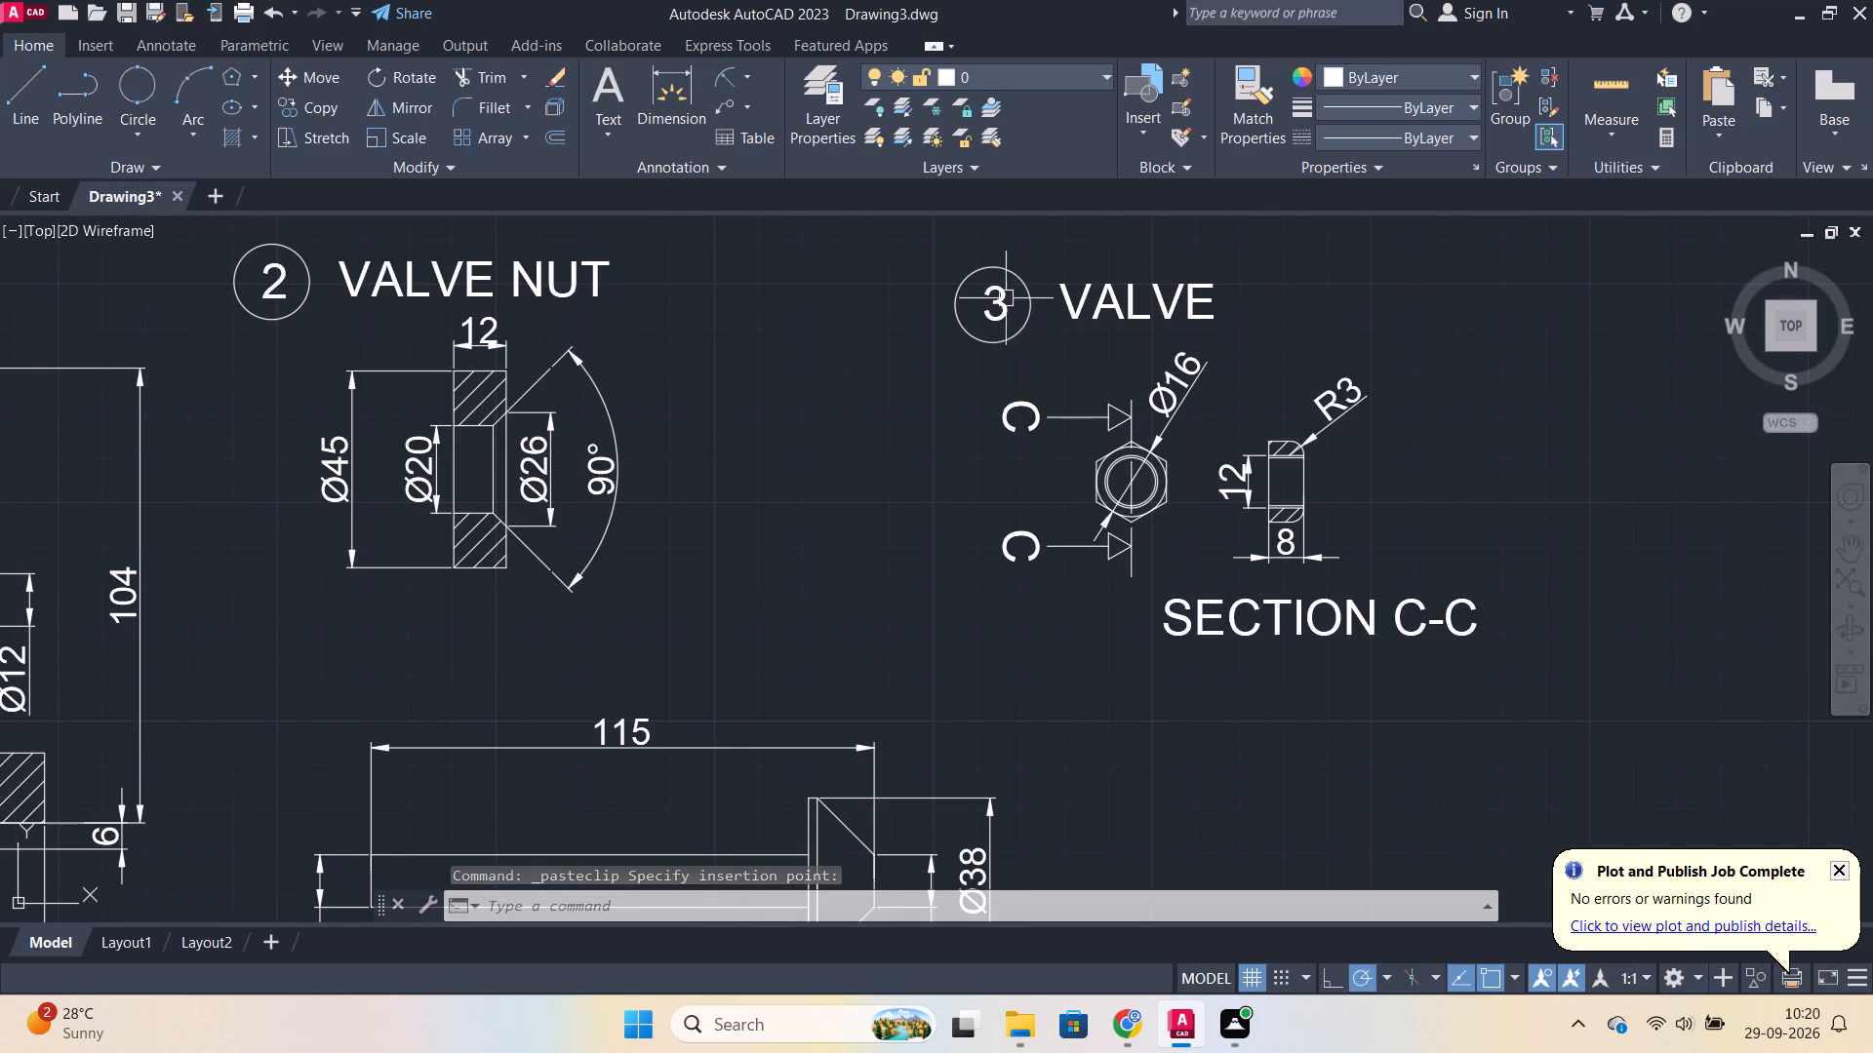
# Change the number in the pasted balloon above the hexagonal nut views to 6.
pyautogui.doubleClick(1001, 298)
pyautogui.press('BackSpace')
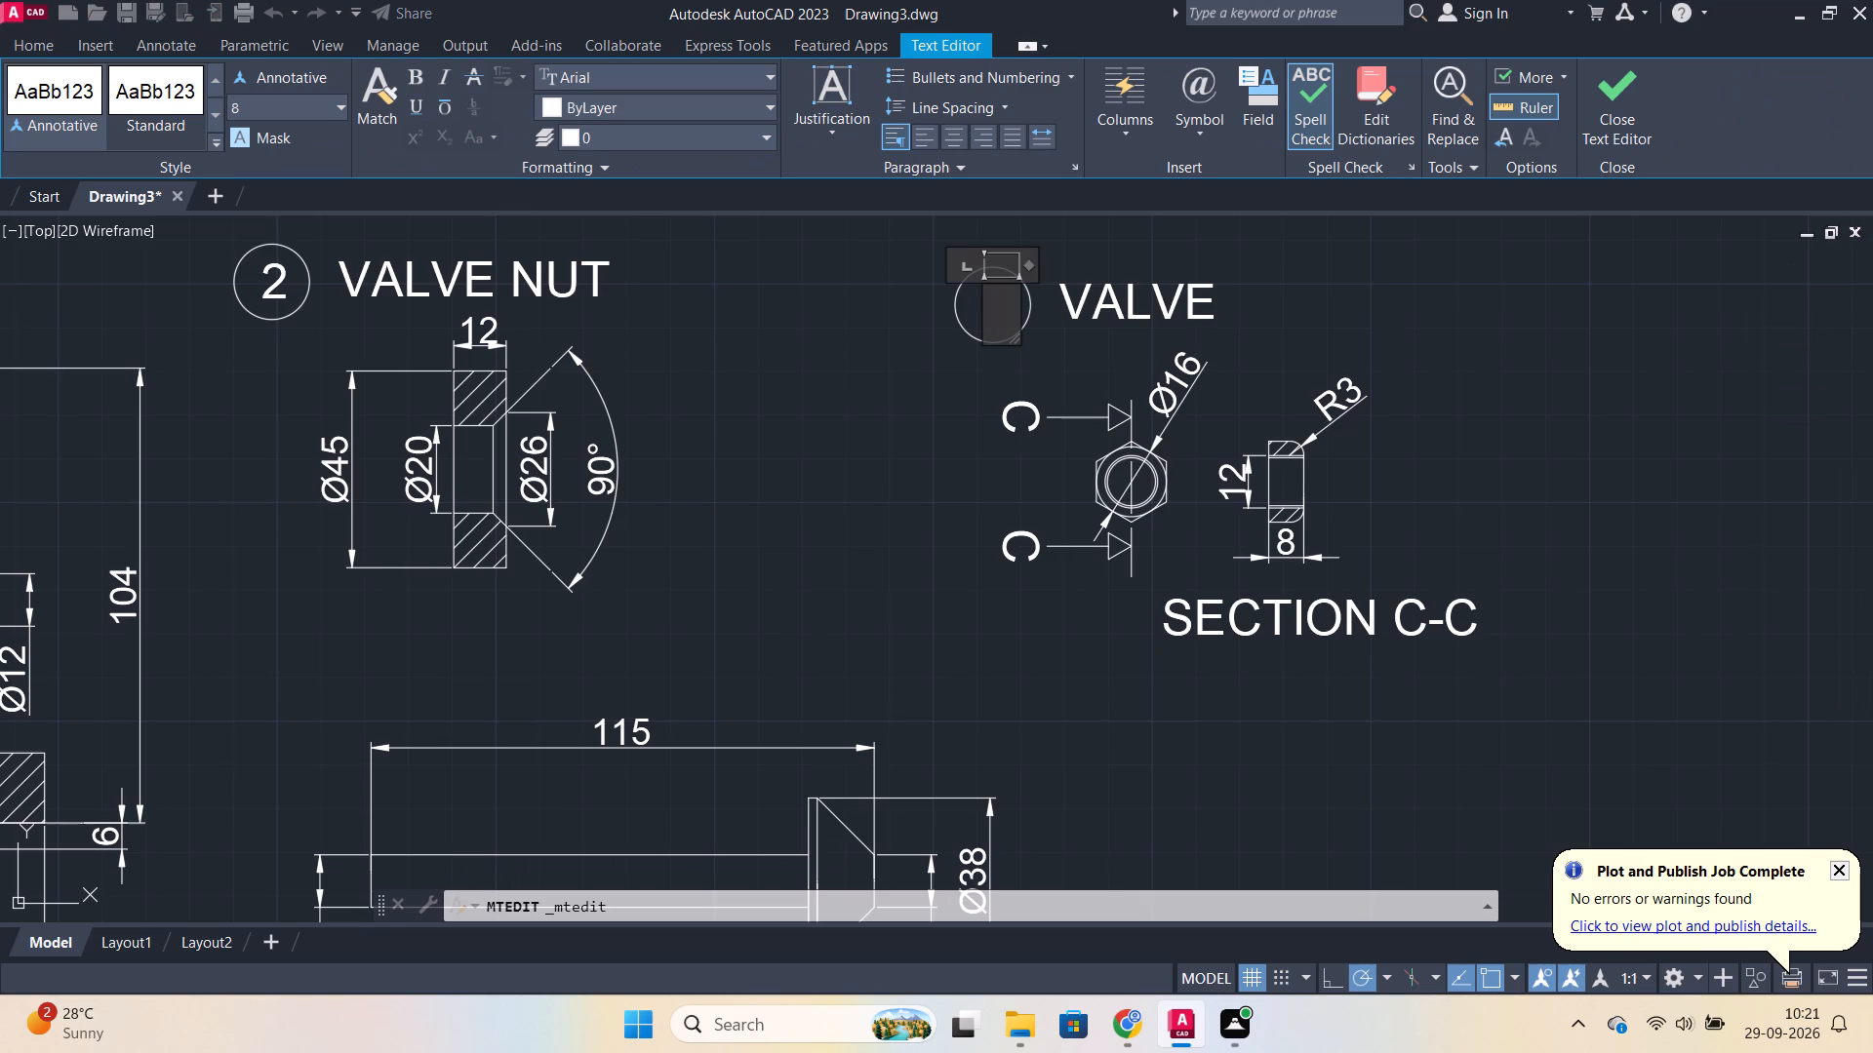
pyautogui.press('6')
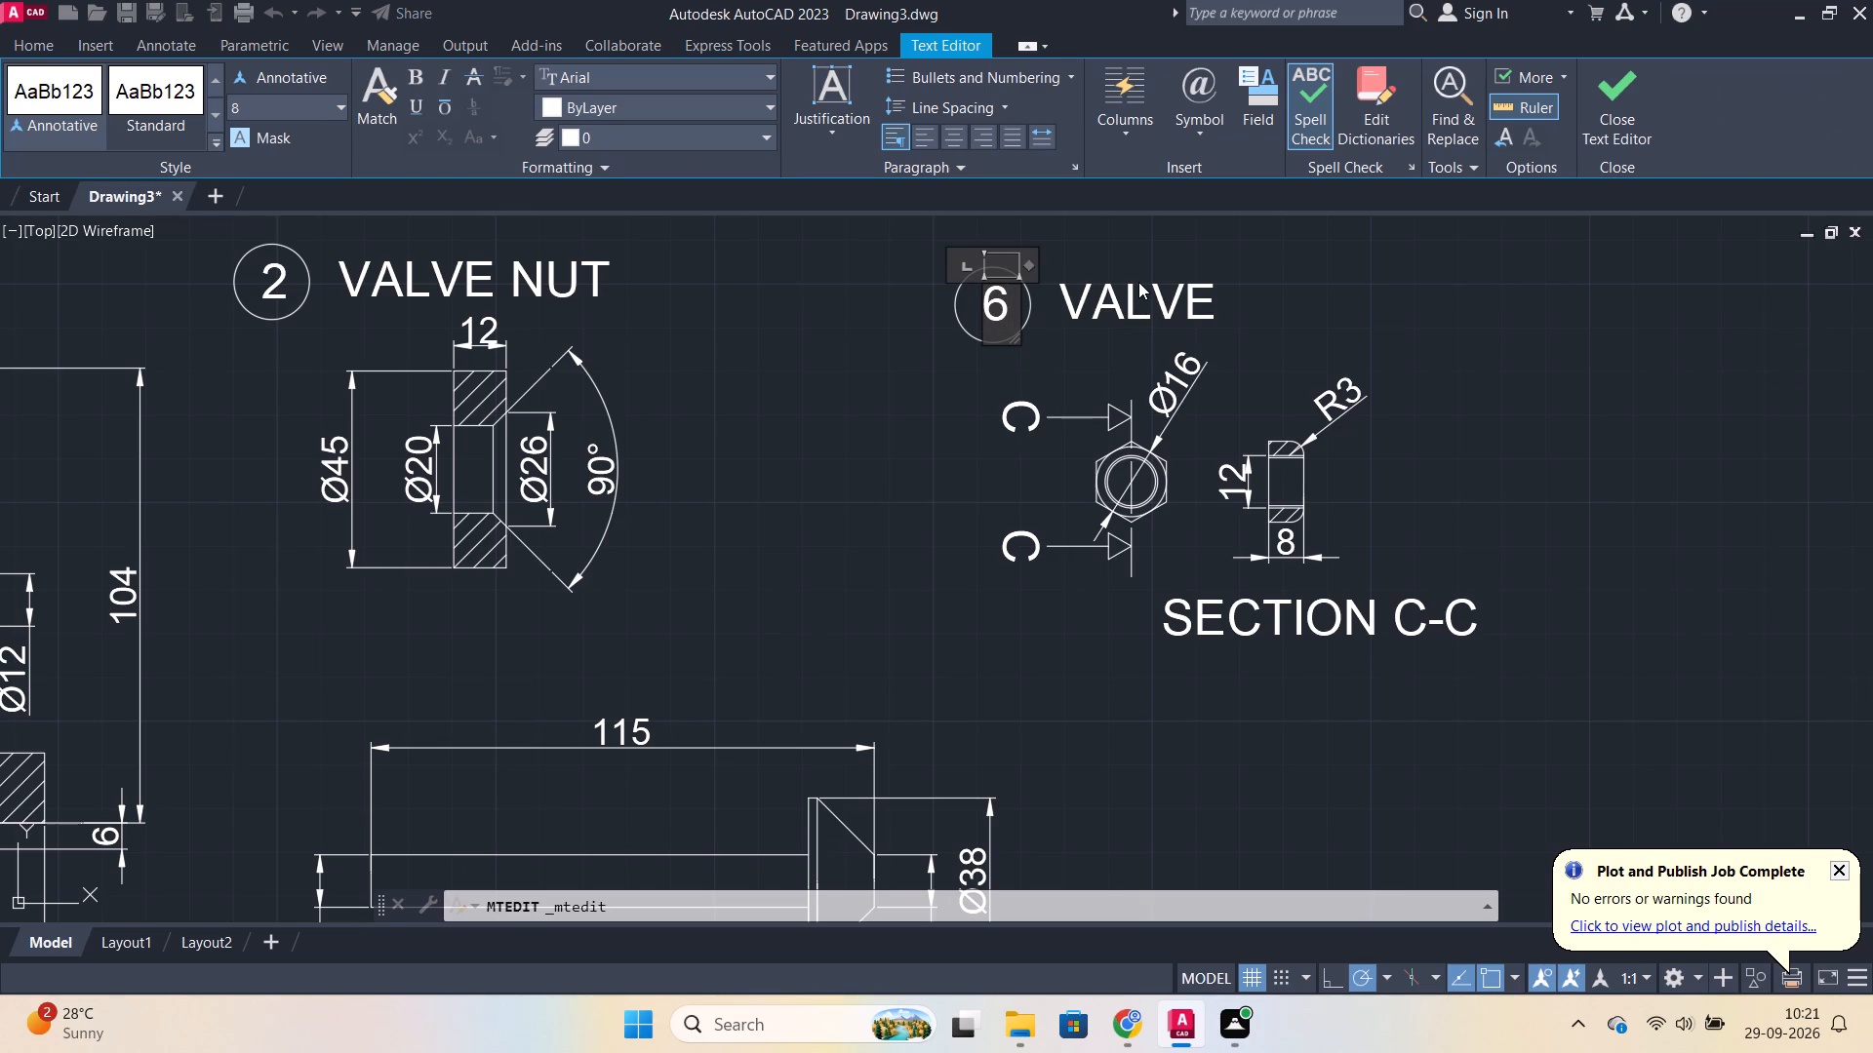
pyautogui.doubleClick(1144, 285)
# Replace the VALVE title beside the number 6 balloon with 2*NUT.
pyautogui.doubleClick(1161, 292)
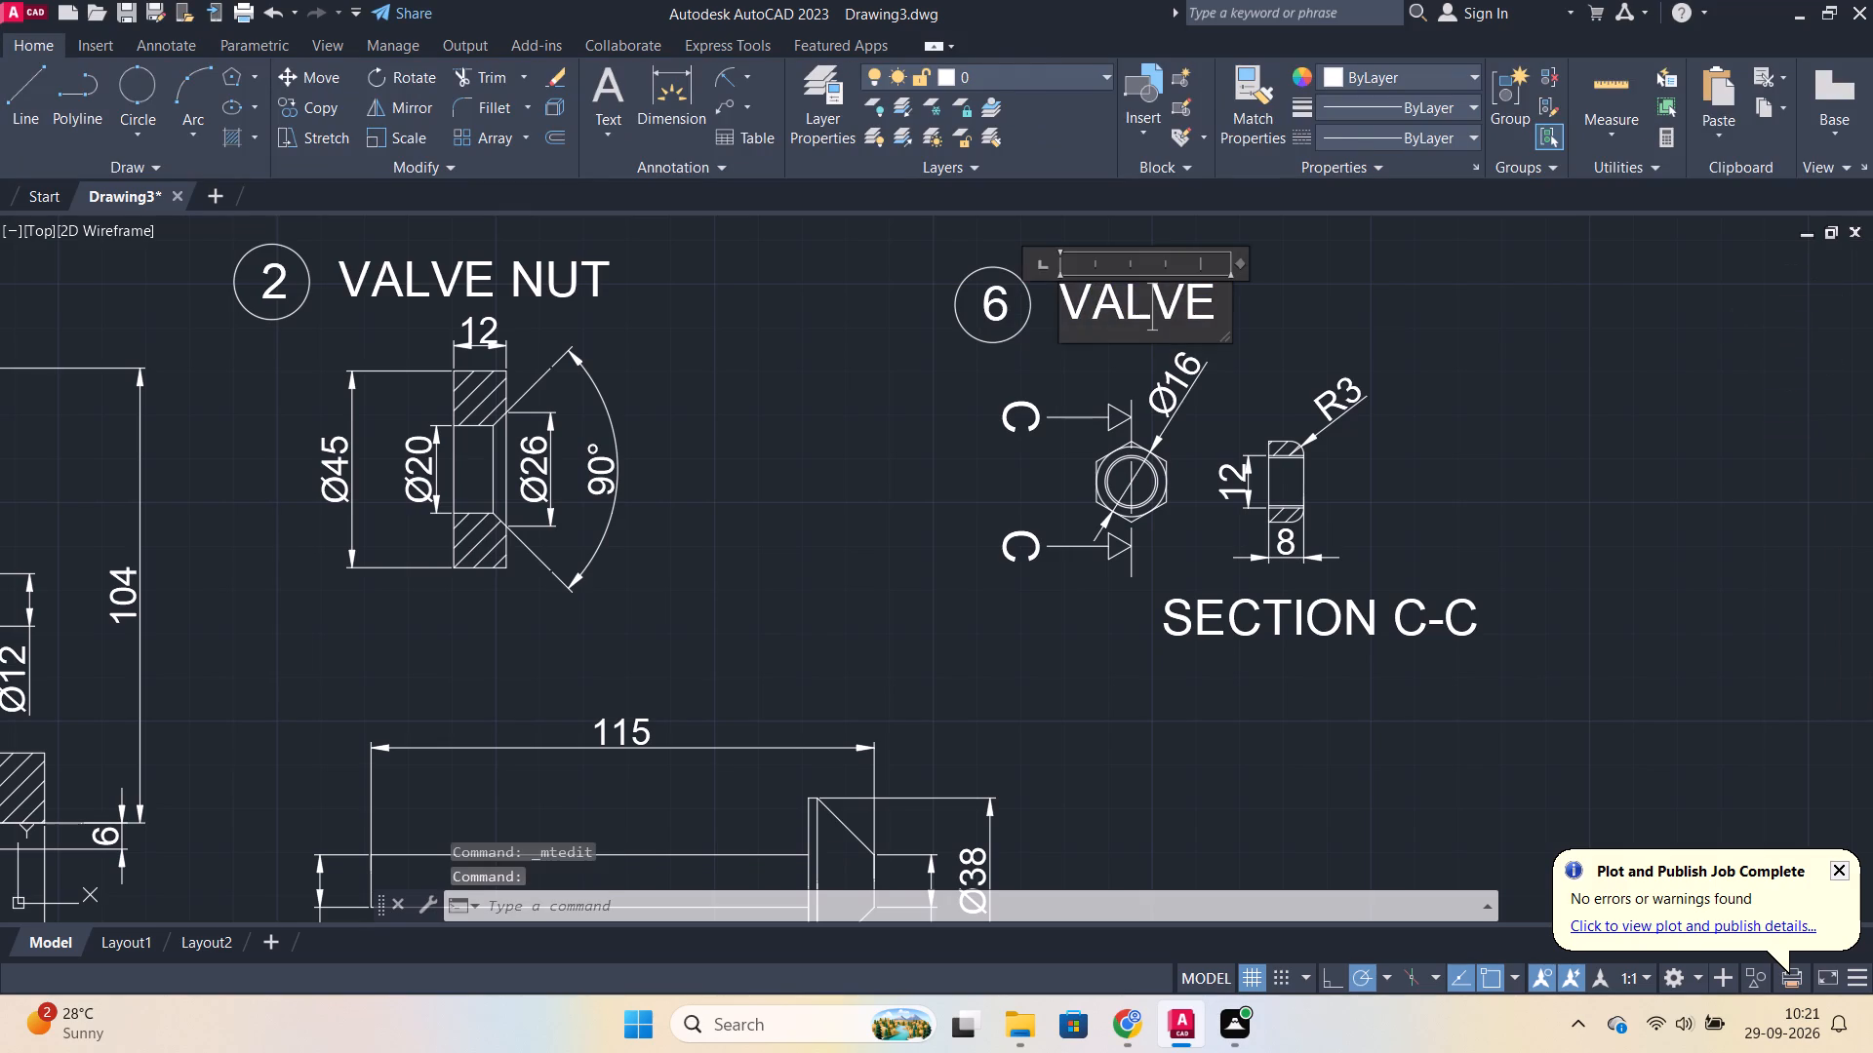
pyautogui.press('Right')
pyautogui.press('Right')
pyautogui.press('Right')
pyautogui.press('Right')
pyautogui.press('Right')
pyautogui.press('Right')
pyautogui.press('Right')
pyautogui.press('Right')
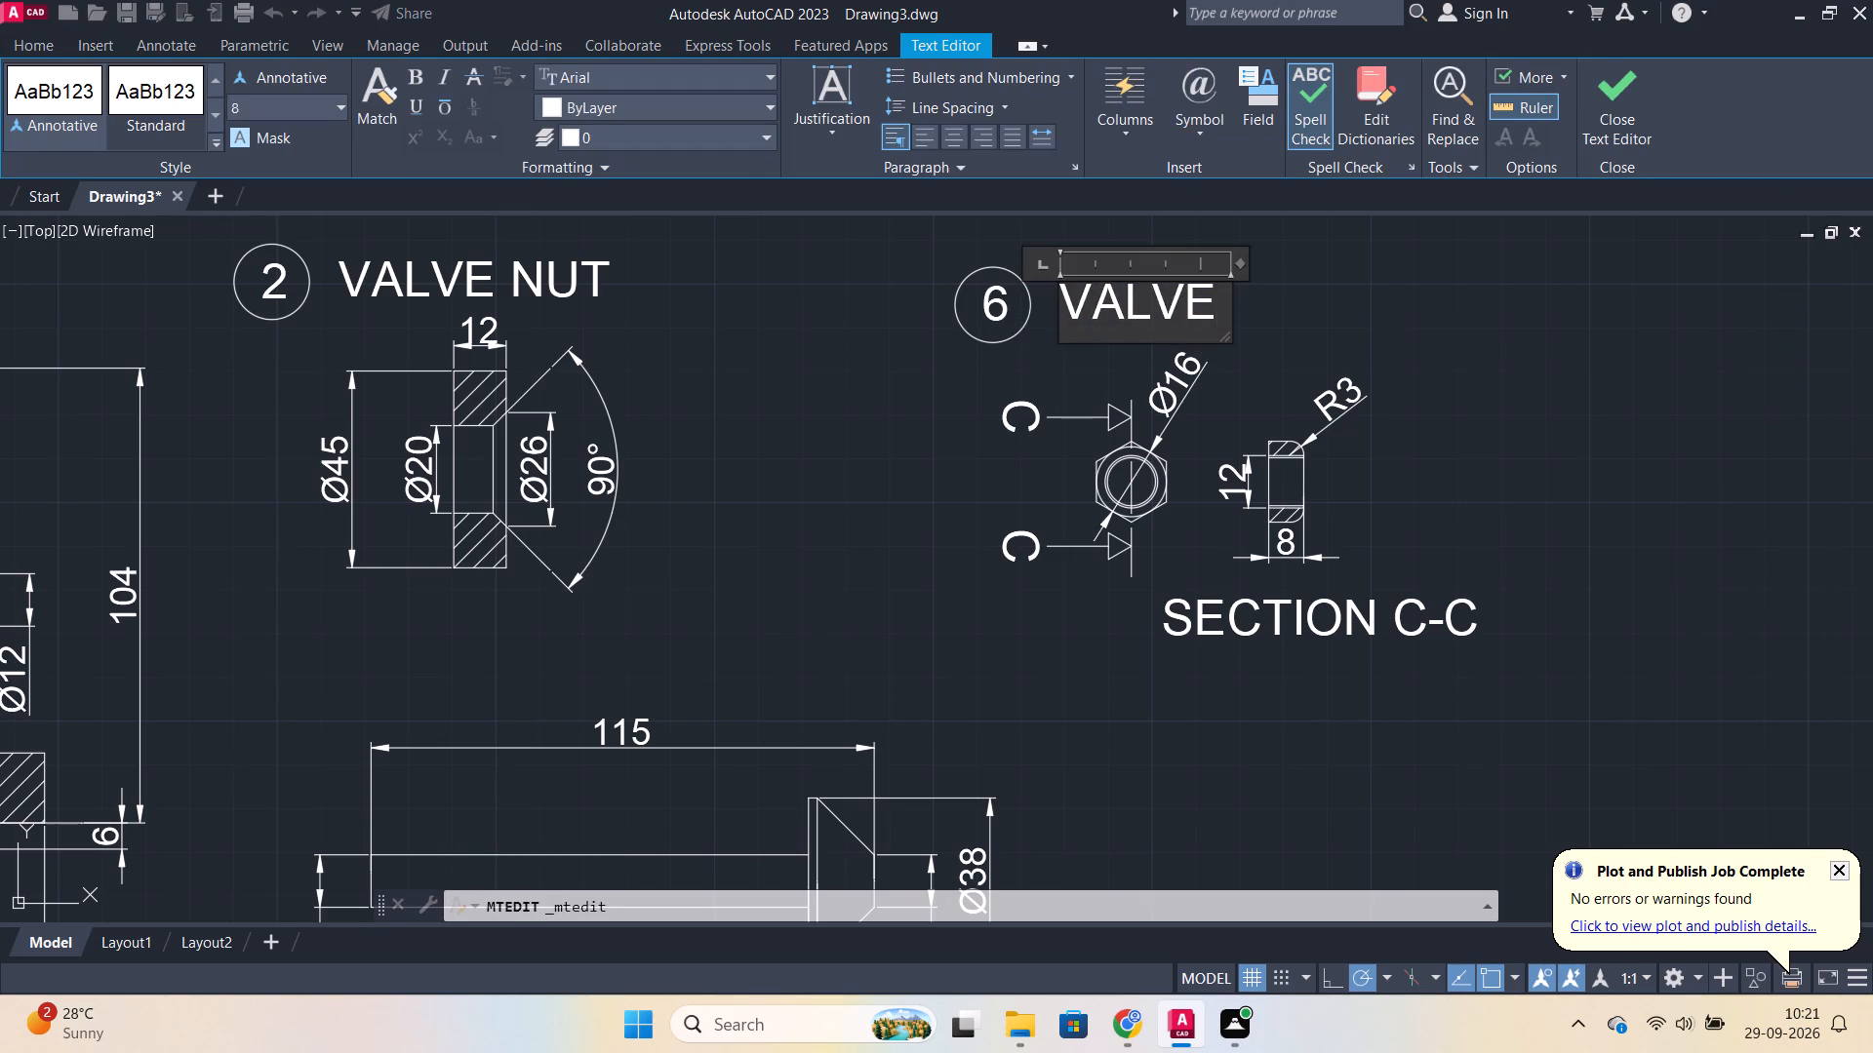
pyautogui.press('BackSpace')
pyautogui.press('BackSpace')
pyautogui.press('BackSpace')
pyautogui.press('BackSpace')
pyautogui.press('BackSpace')
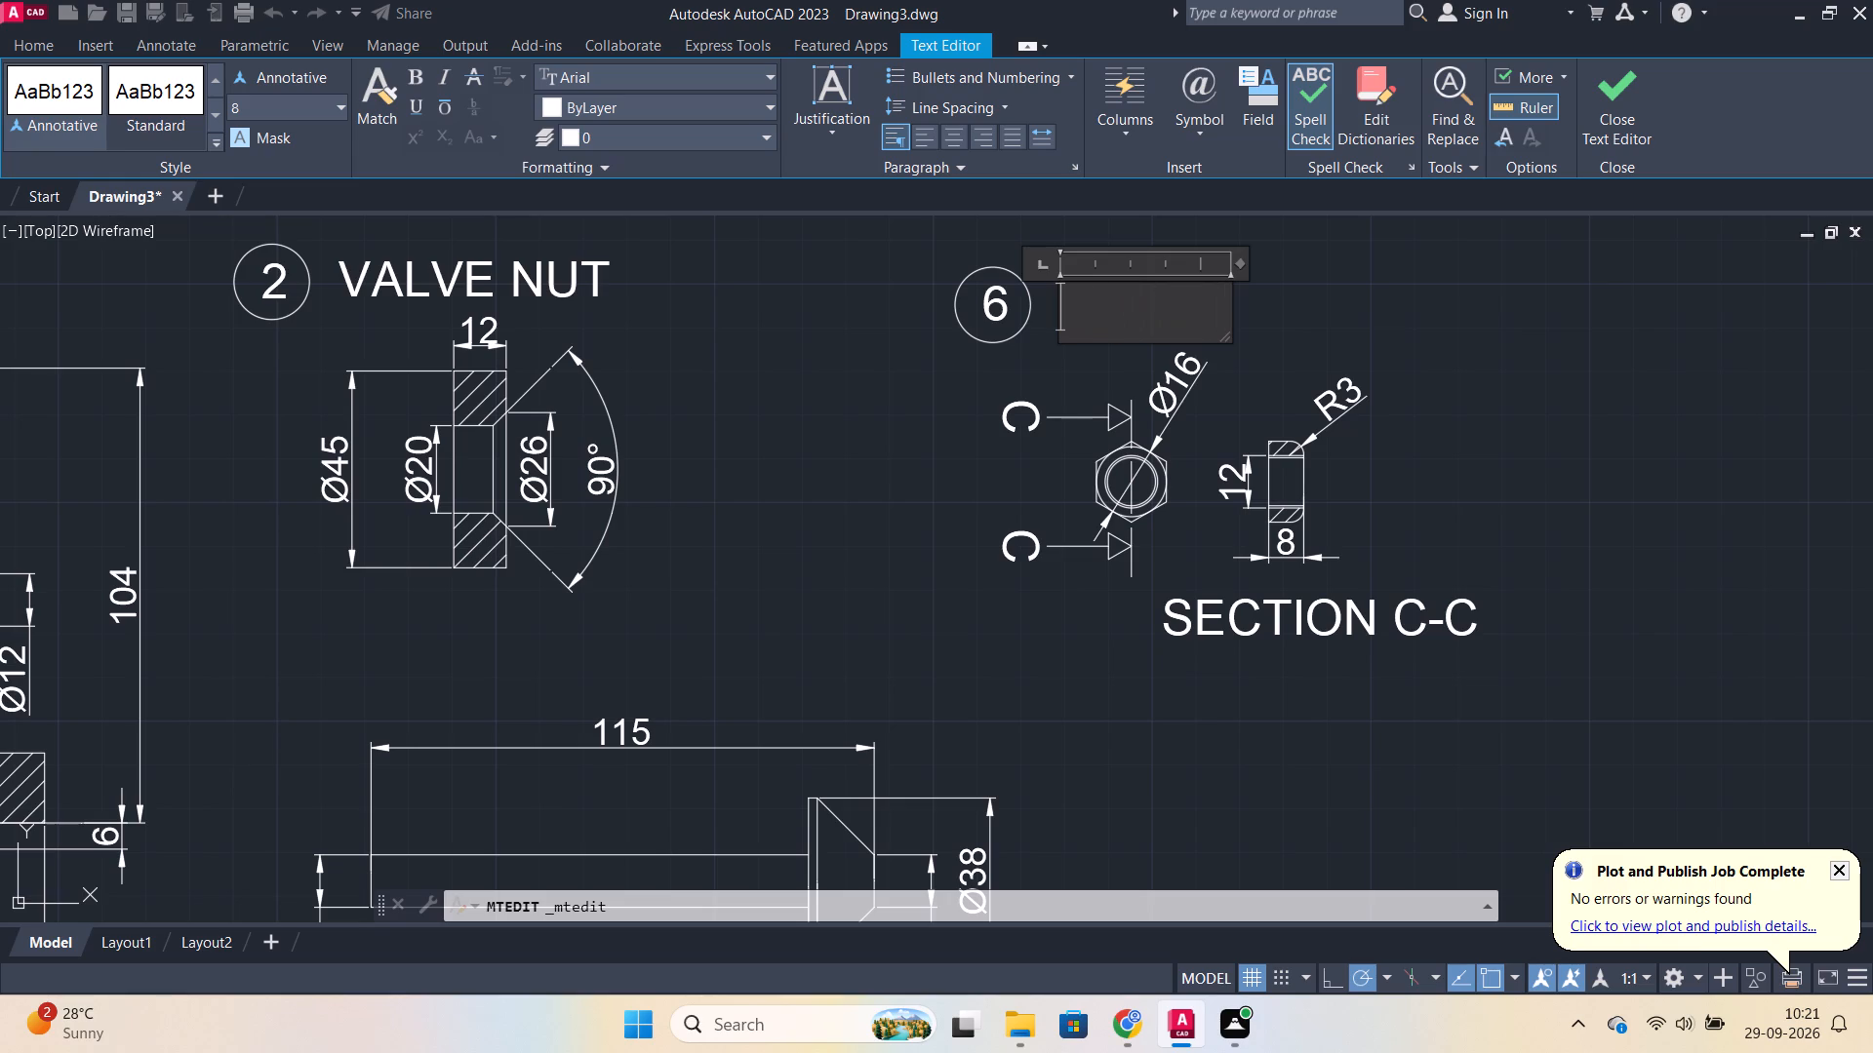
pyautogui.write('NUT')
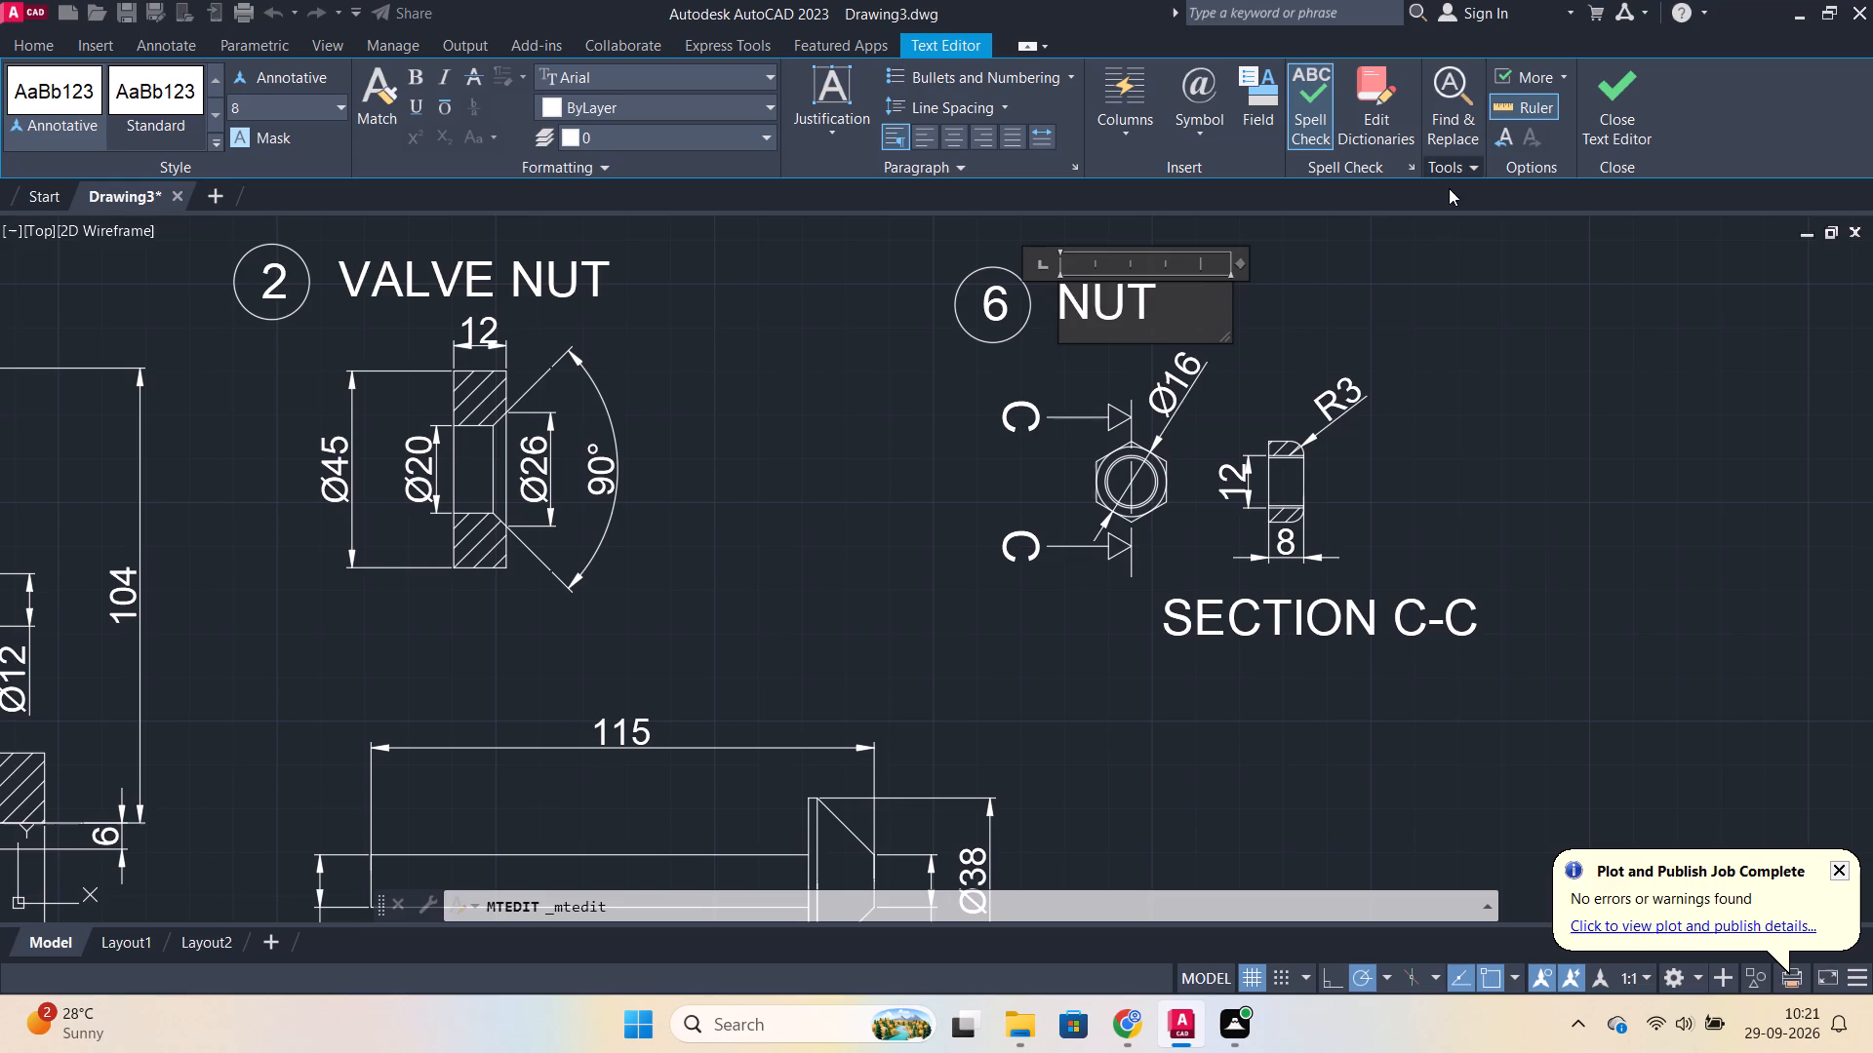
pyautogui.click(1058, 301)
pyautogui.write('2*')
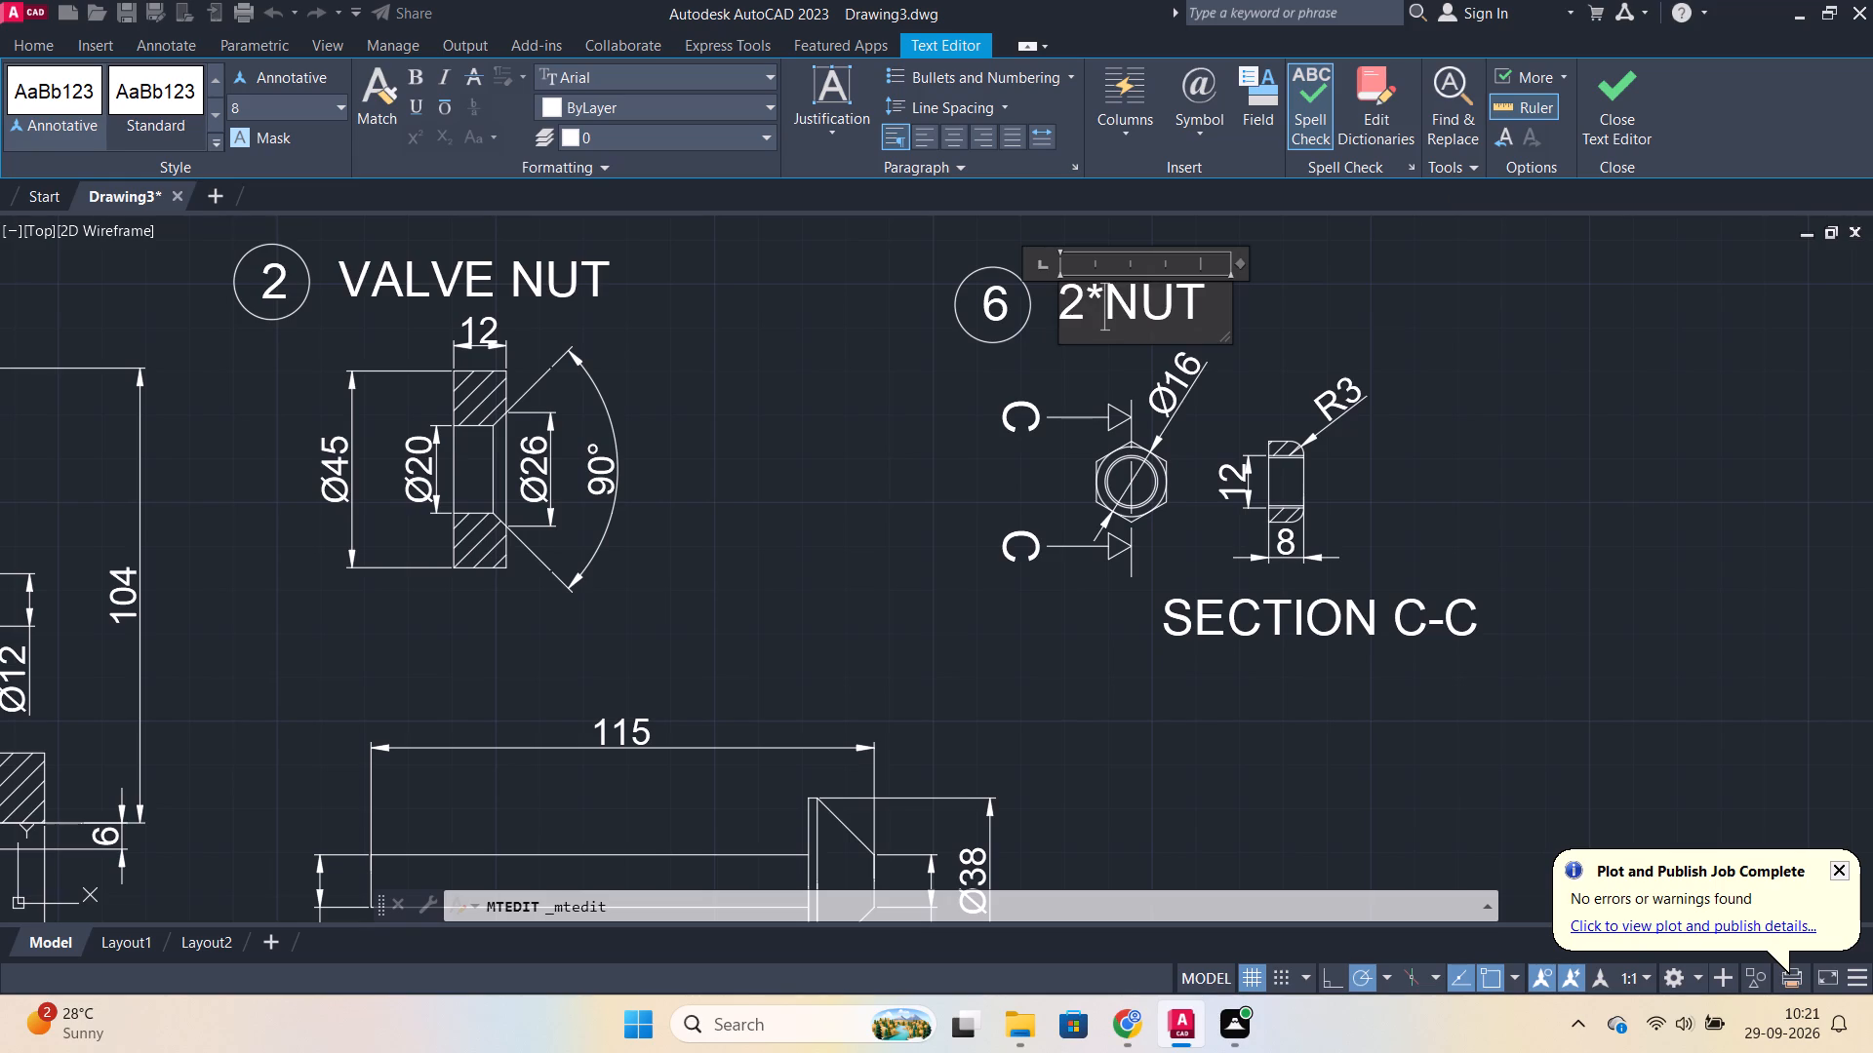
pyautogui.click(1598, 129)
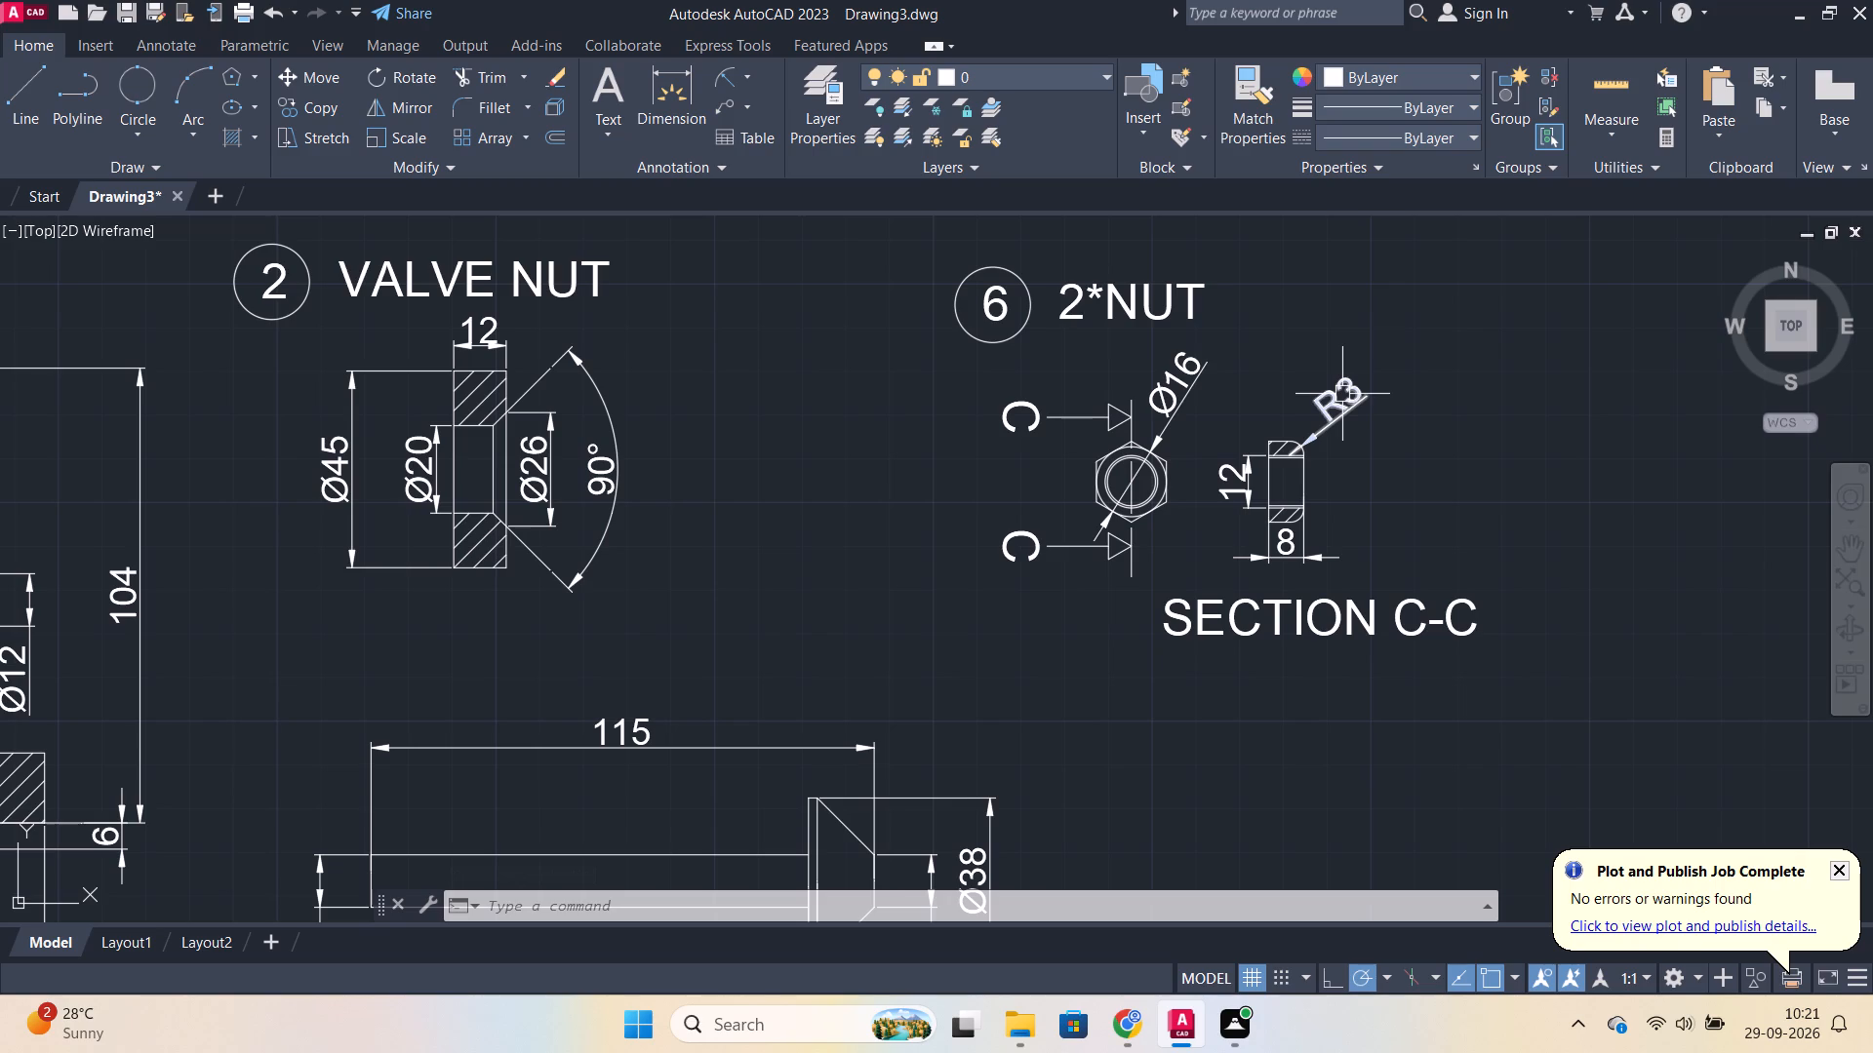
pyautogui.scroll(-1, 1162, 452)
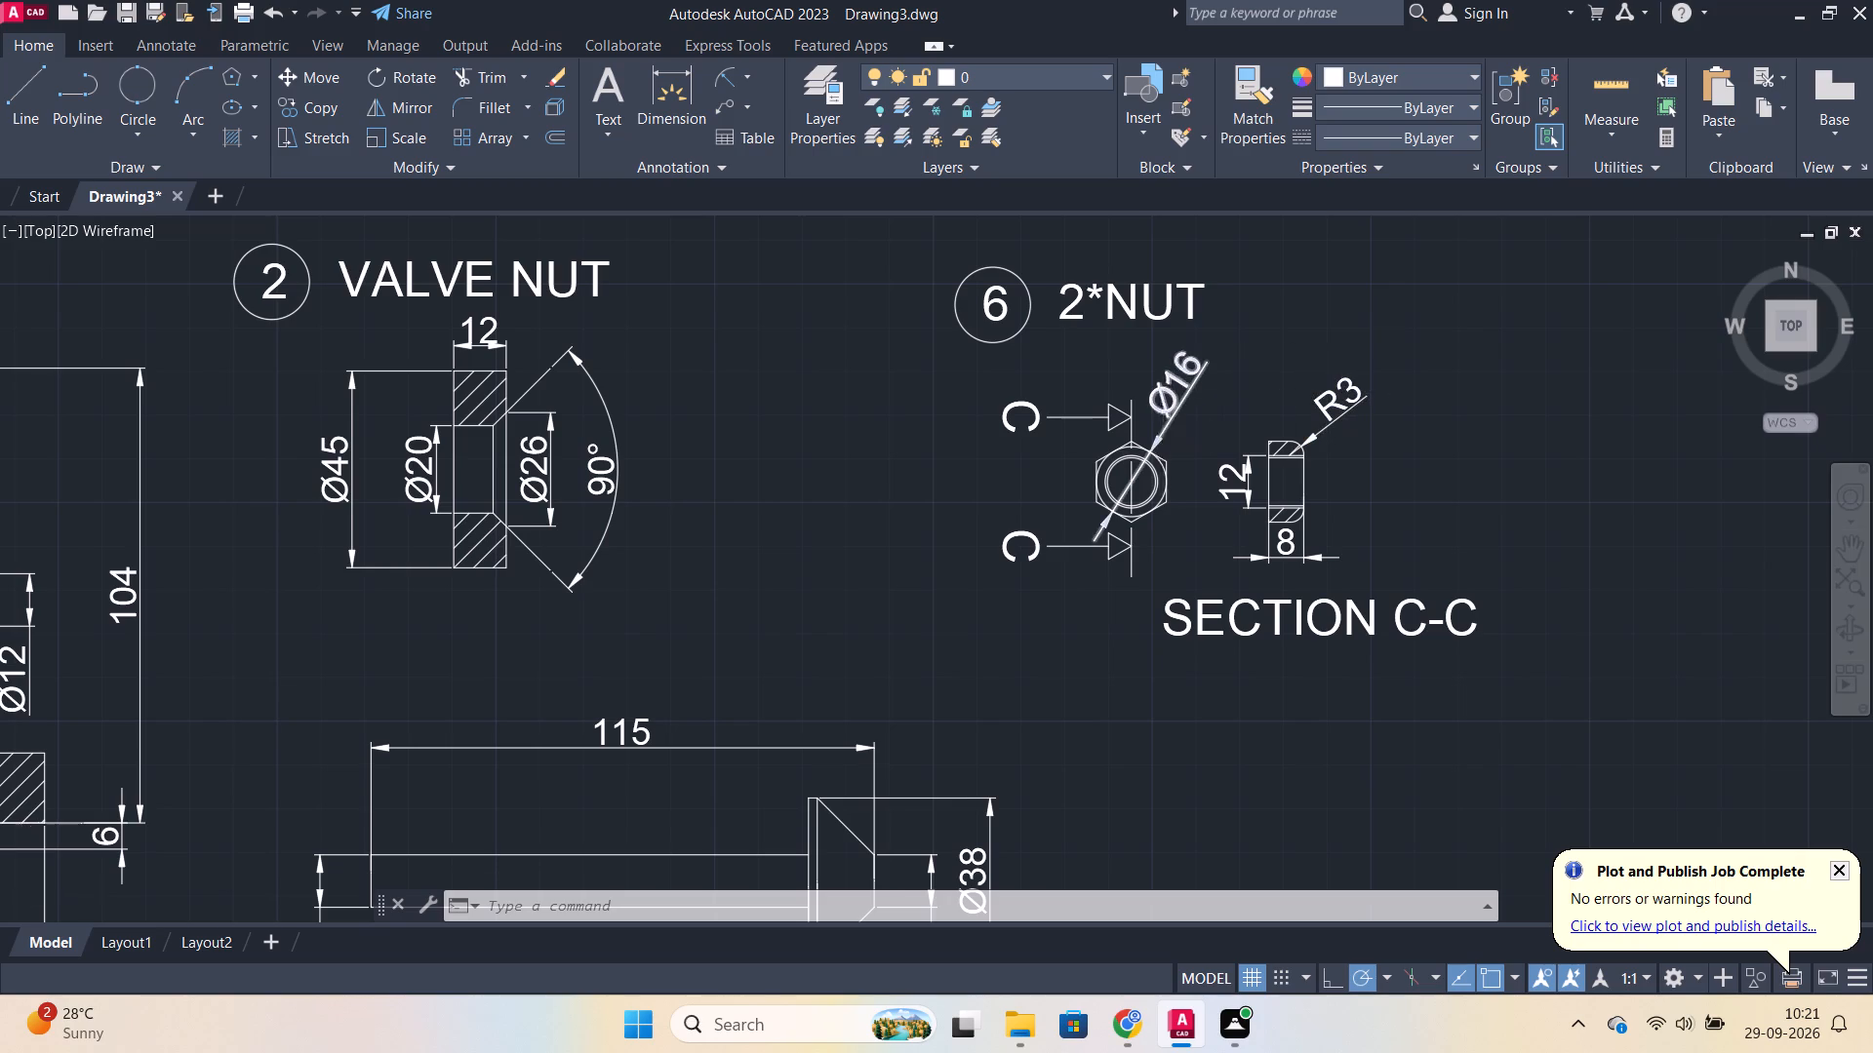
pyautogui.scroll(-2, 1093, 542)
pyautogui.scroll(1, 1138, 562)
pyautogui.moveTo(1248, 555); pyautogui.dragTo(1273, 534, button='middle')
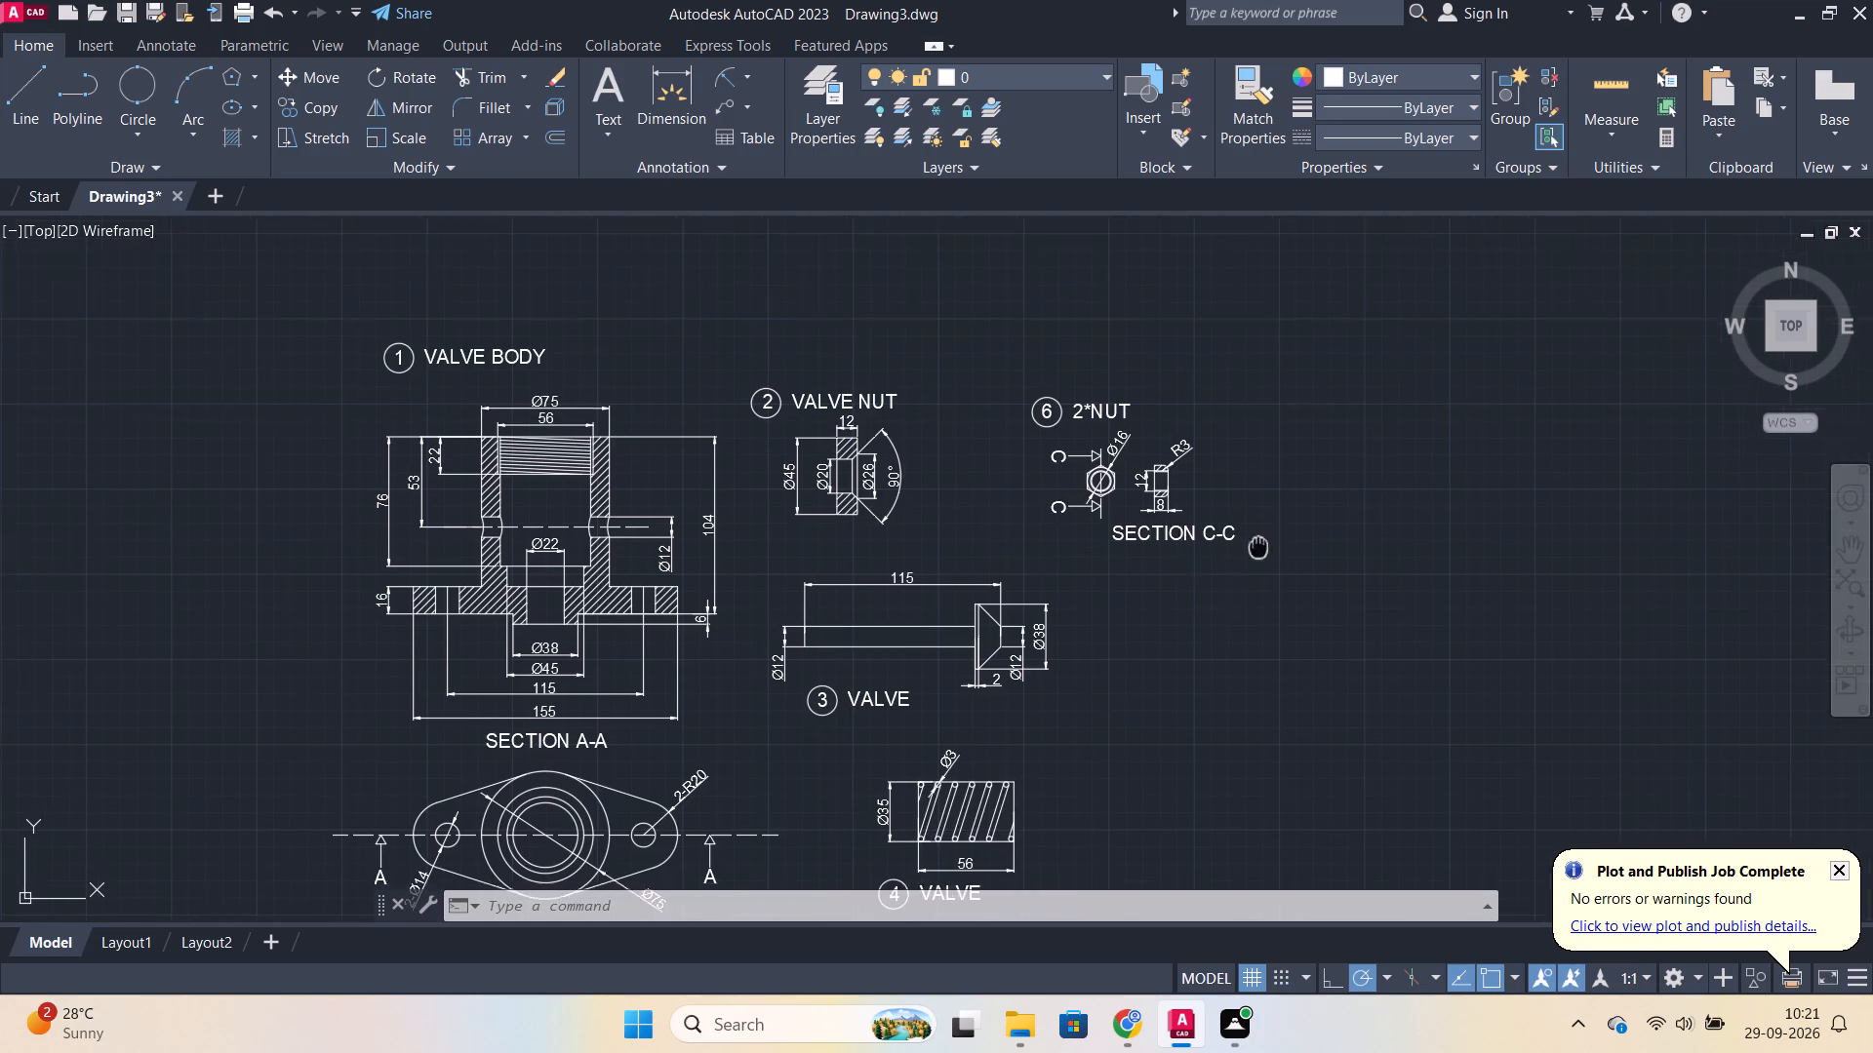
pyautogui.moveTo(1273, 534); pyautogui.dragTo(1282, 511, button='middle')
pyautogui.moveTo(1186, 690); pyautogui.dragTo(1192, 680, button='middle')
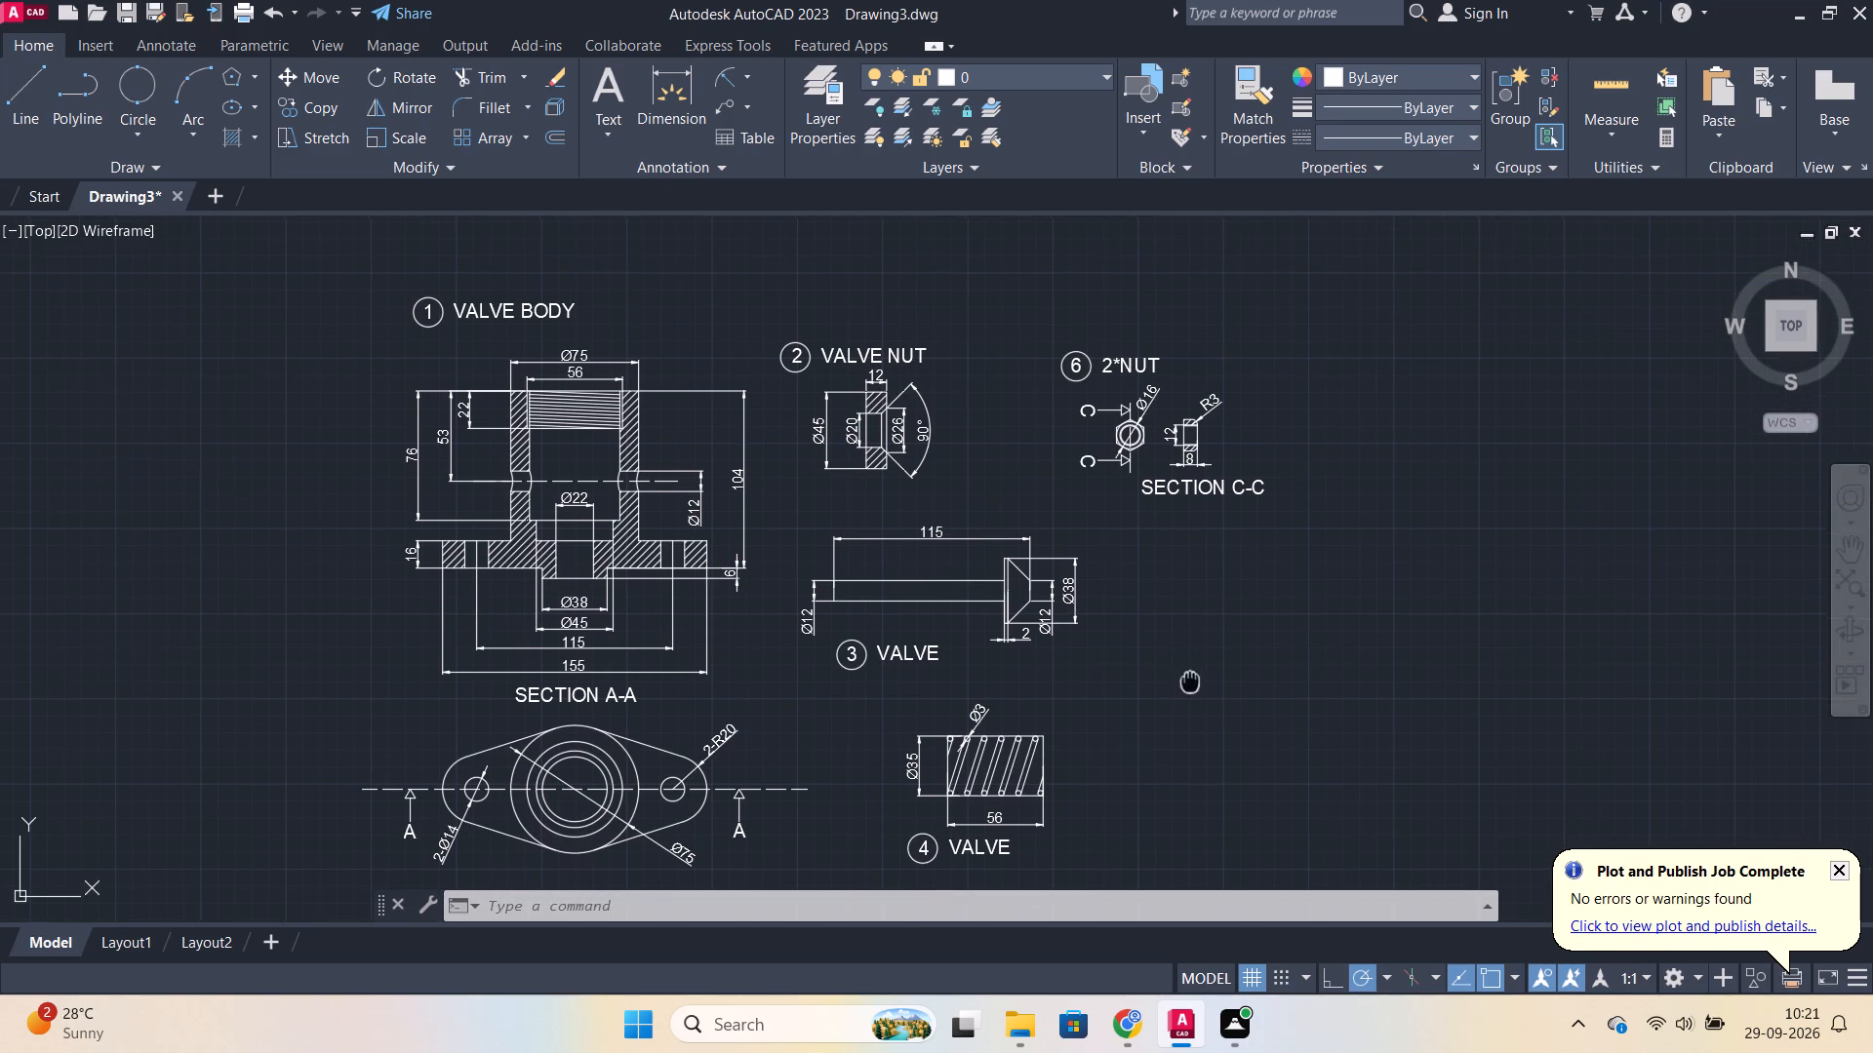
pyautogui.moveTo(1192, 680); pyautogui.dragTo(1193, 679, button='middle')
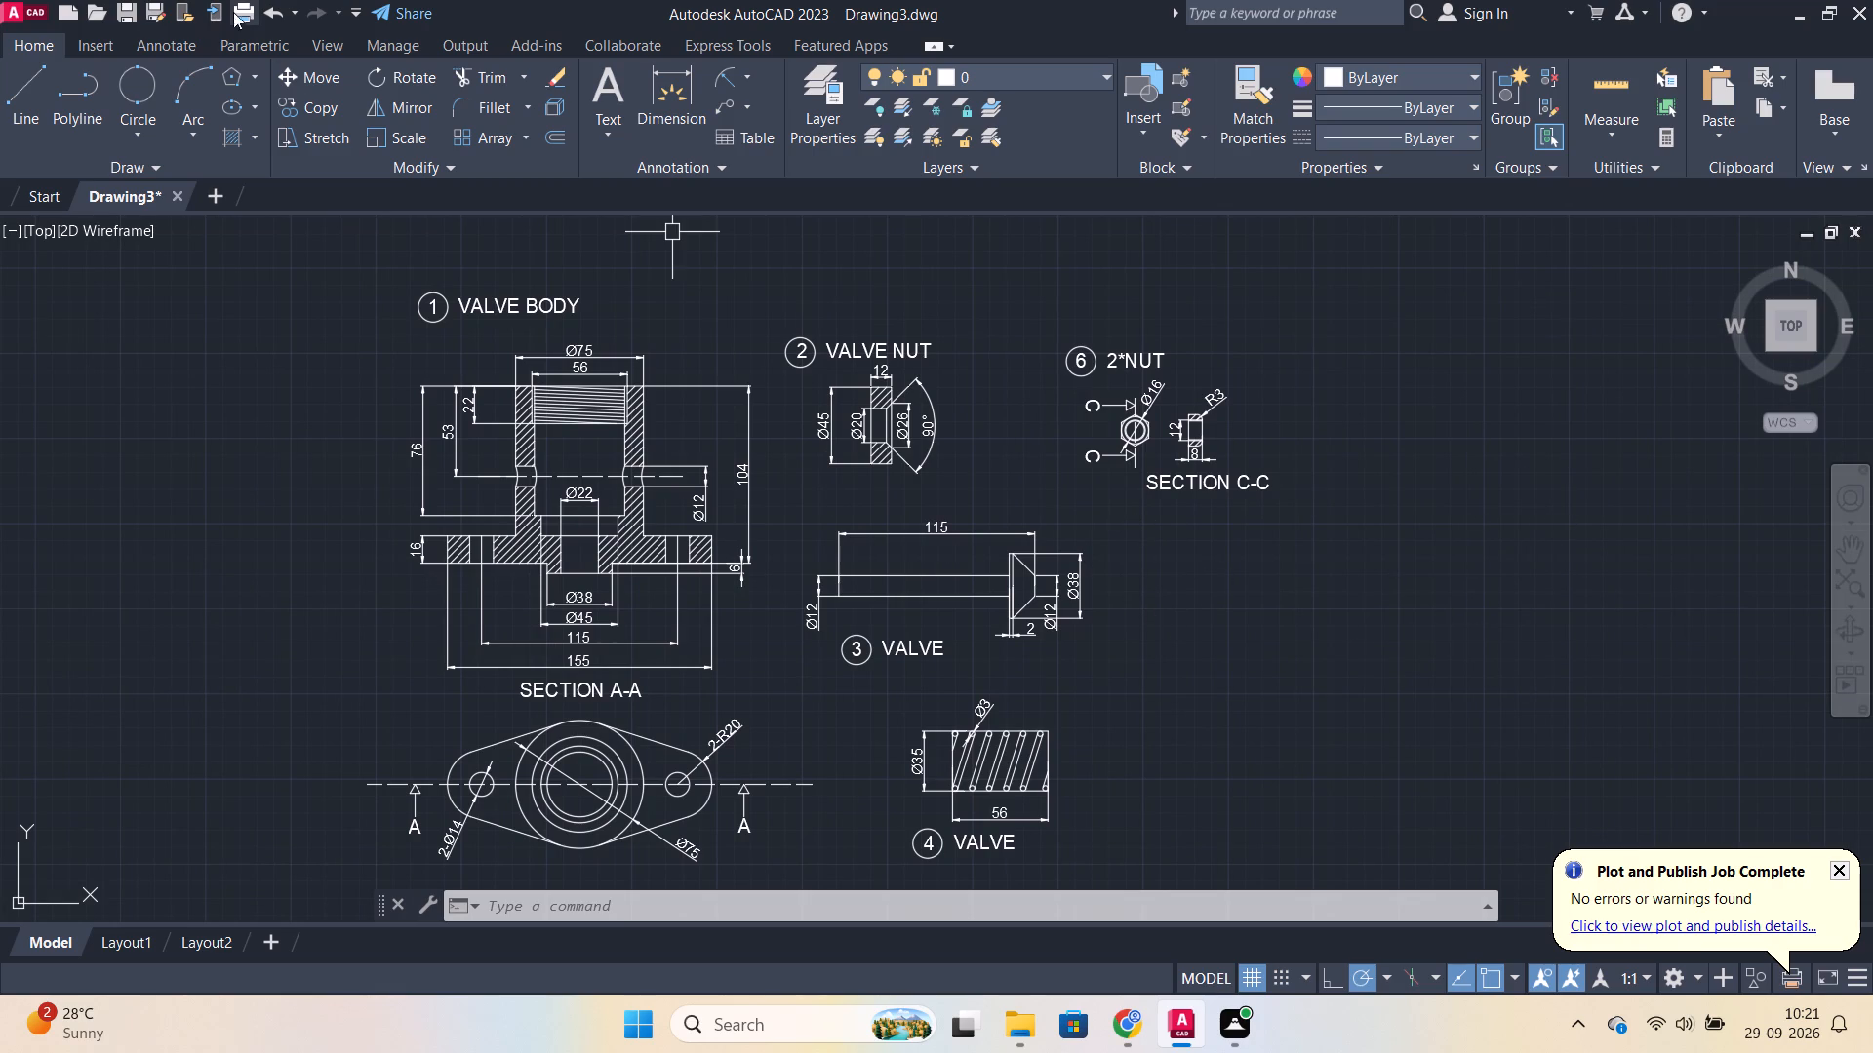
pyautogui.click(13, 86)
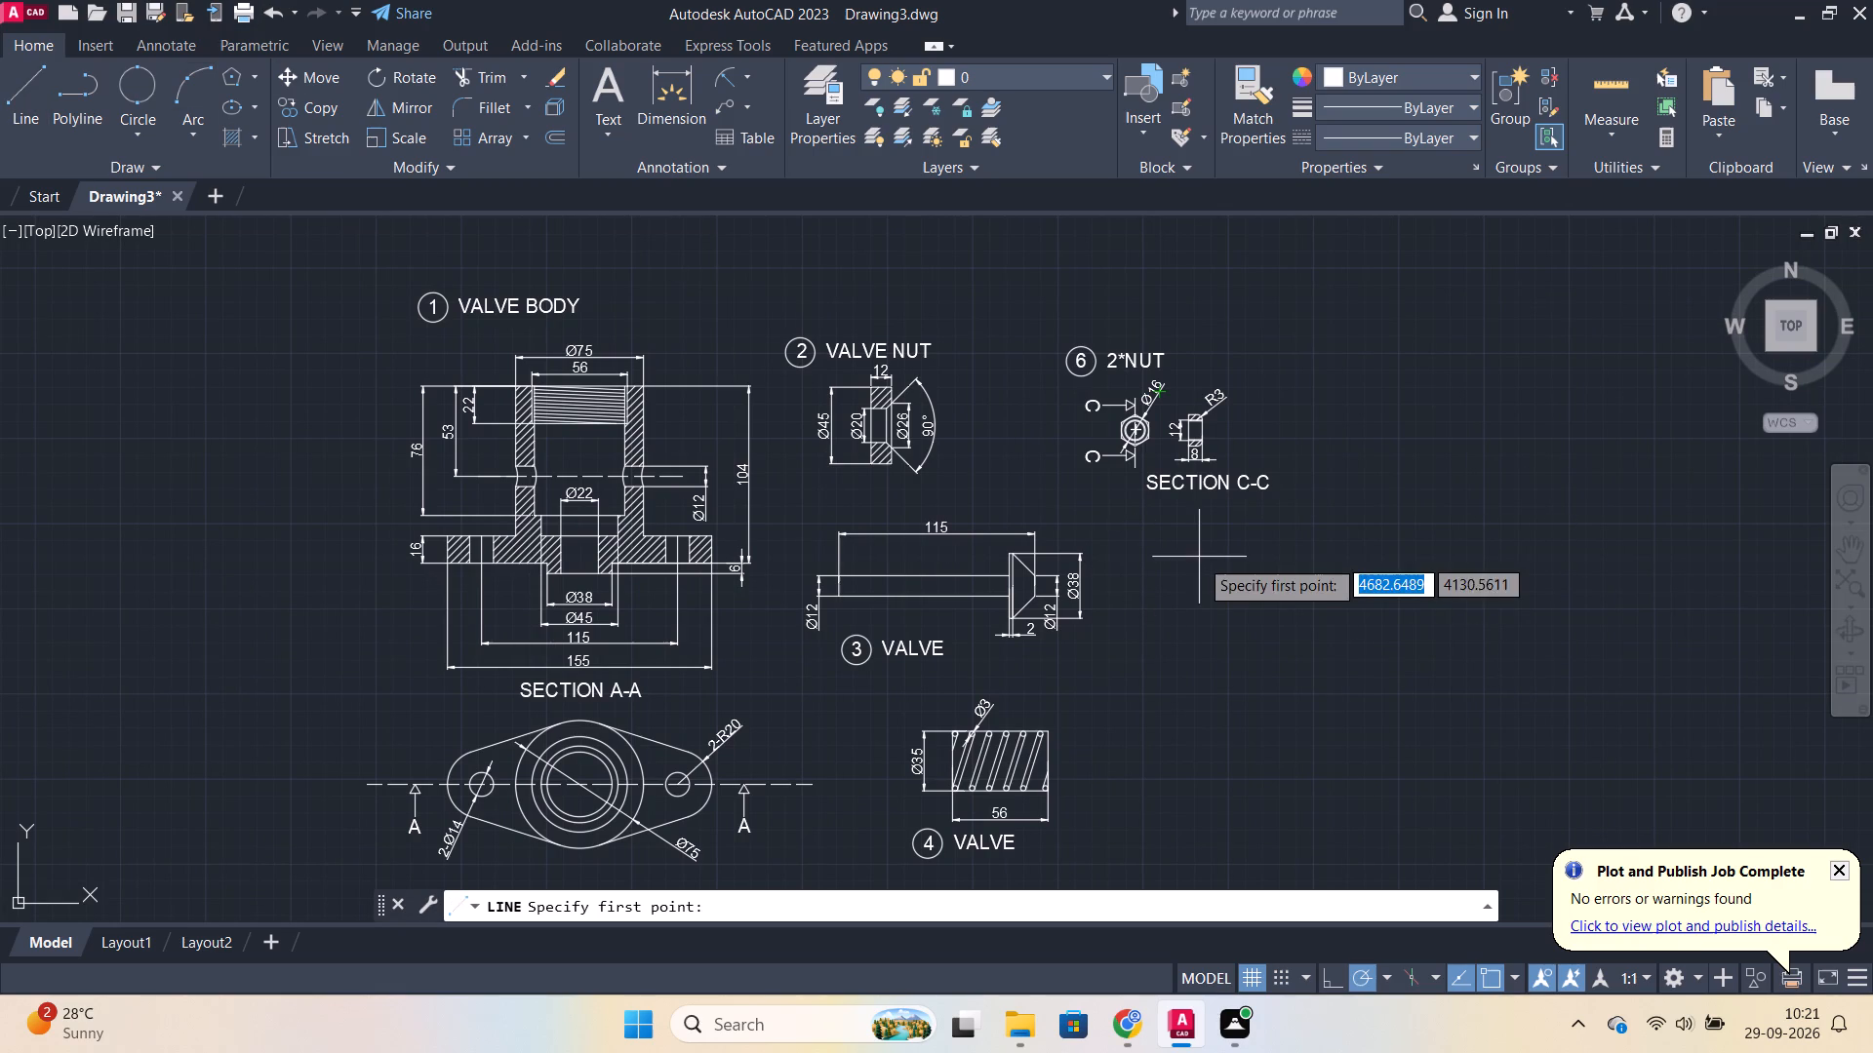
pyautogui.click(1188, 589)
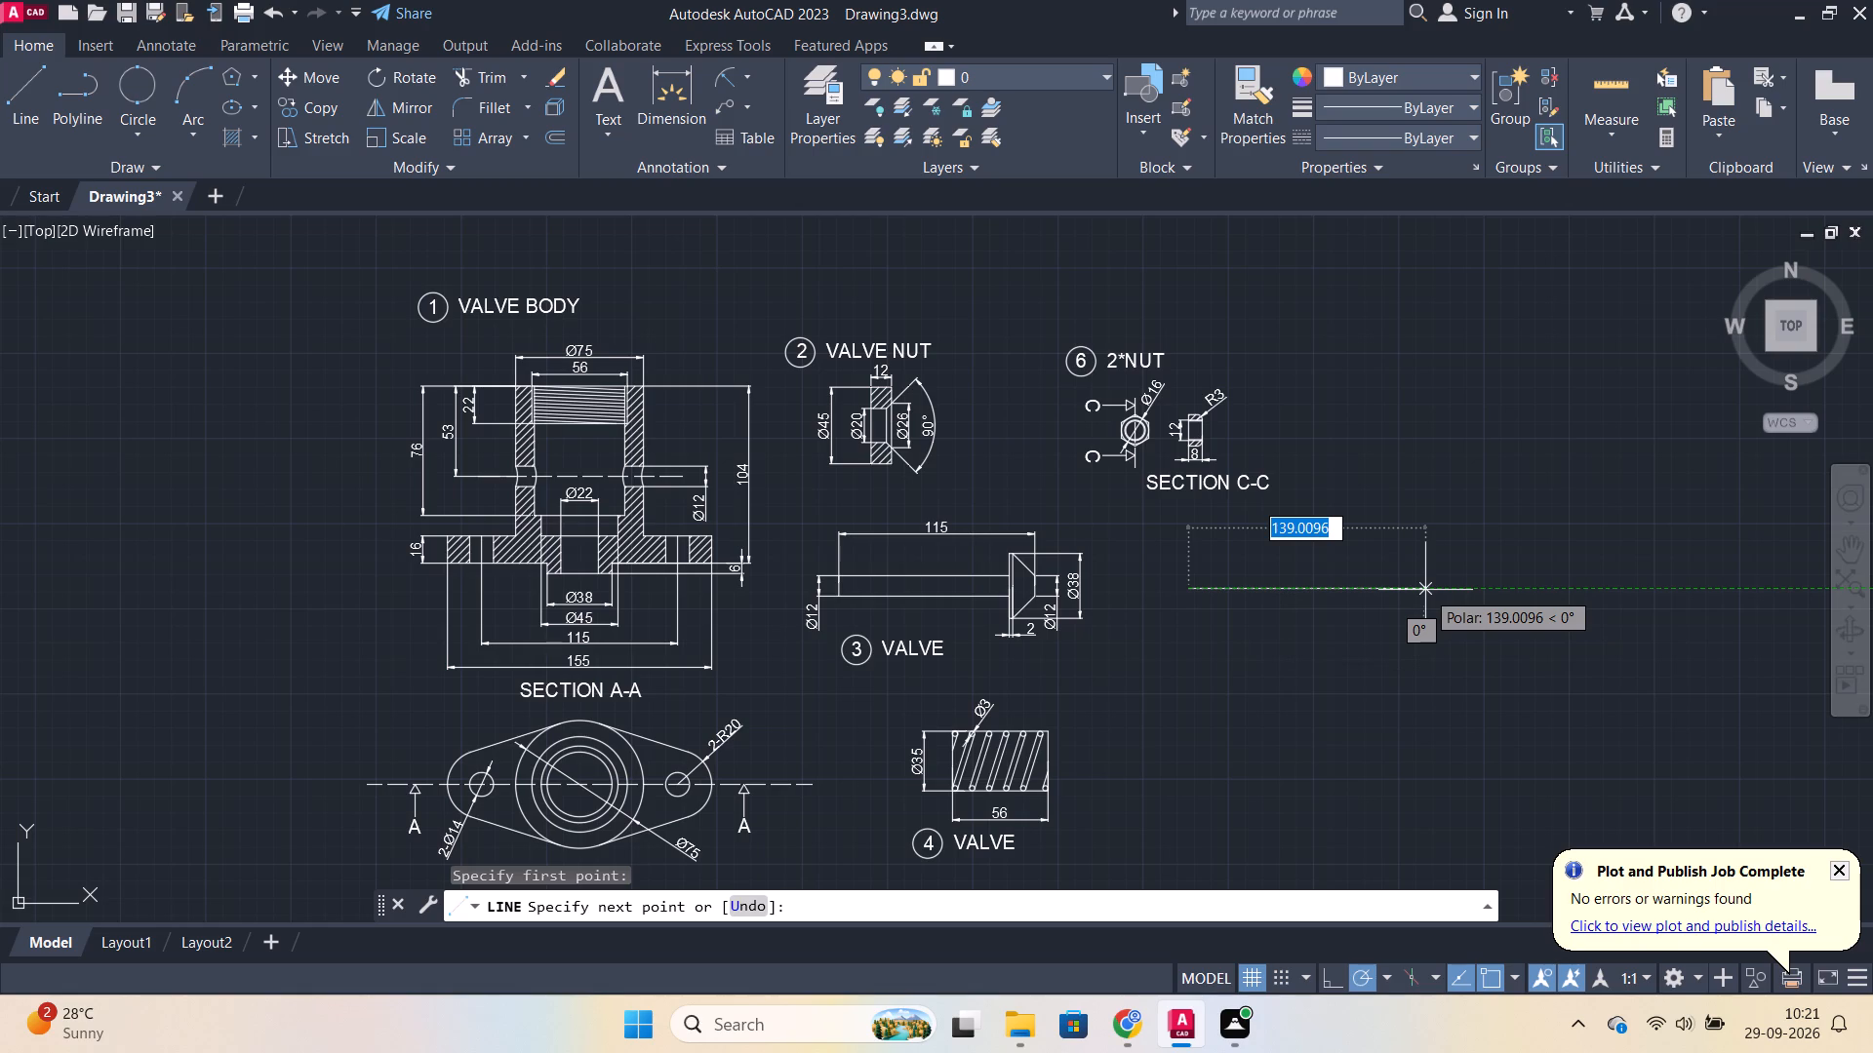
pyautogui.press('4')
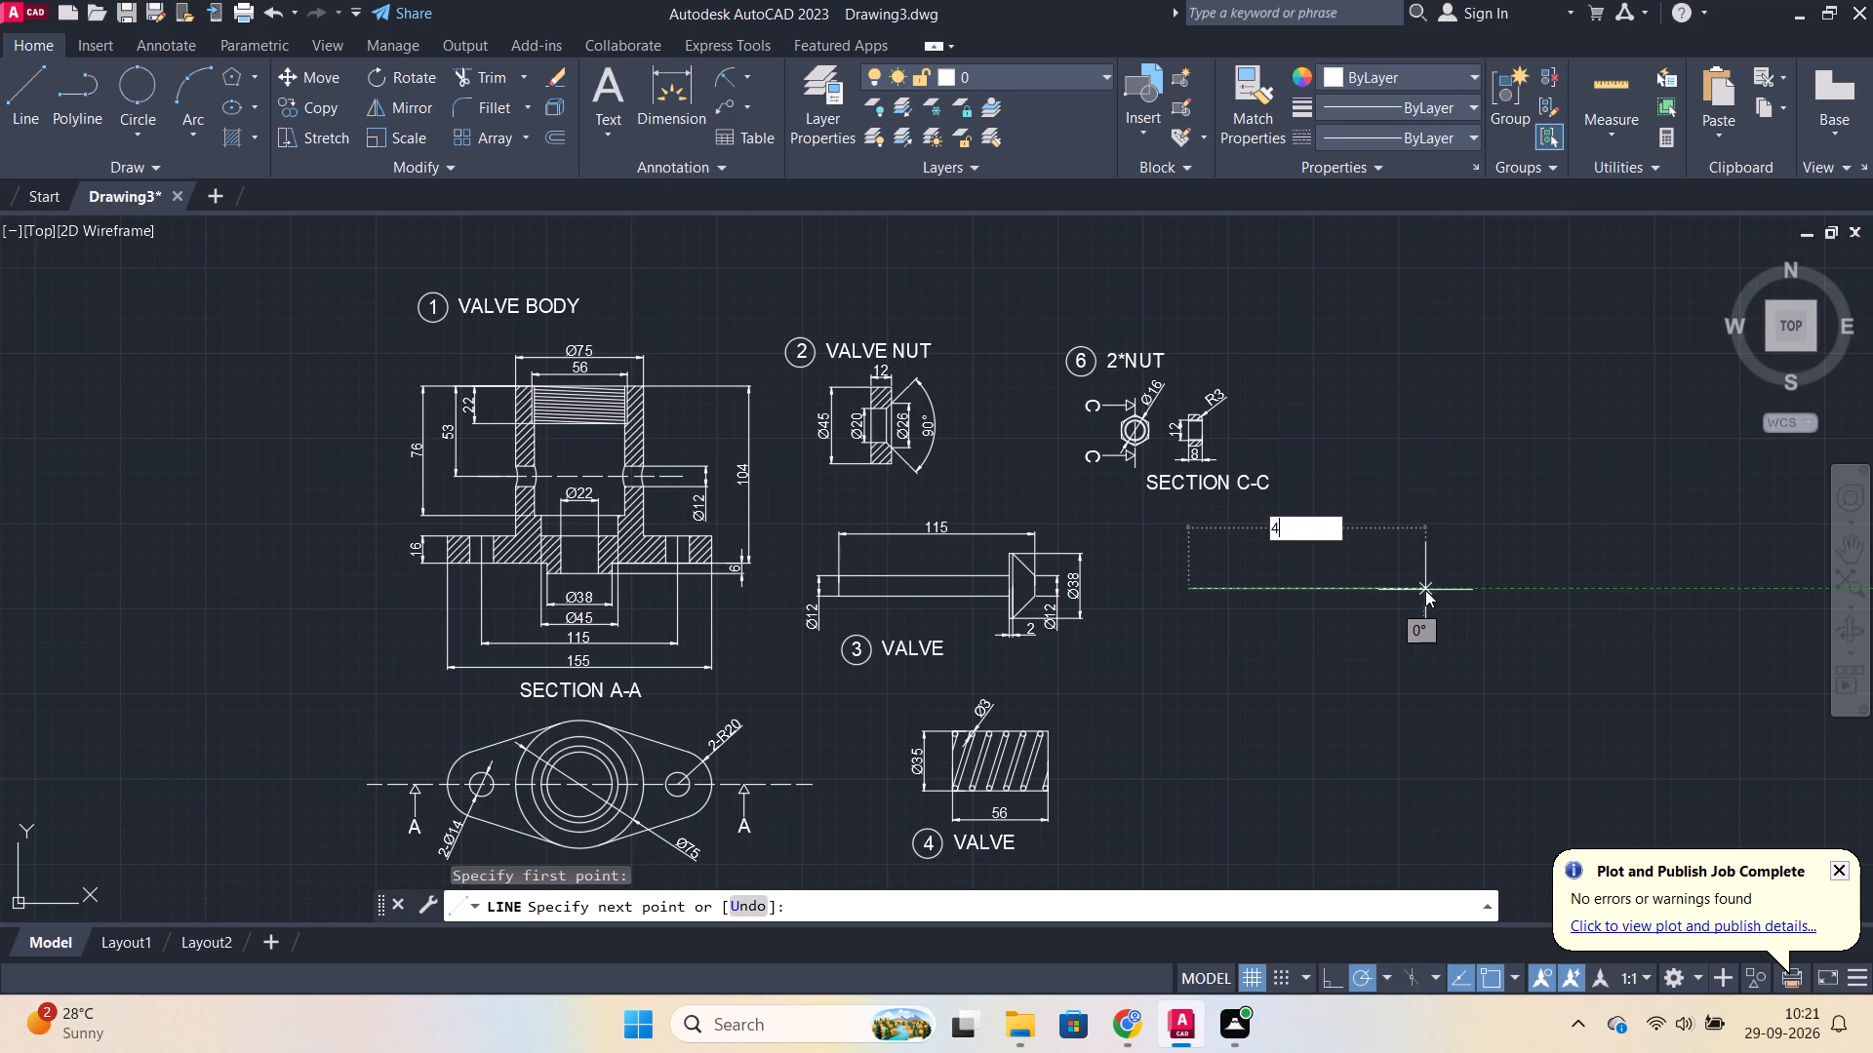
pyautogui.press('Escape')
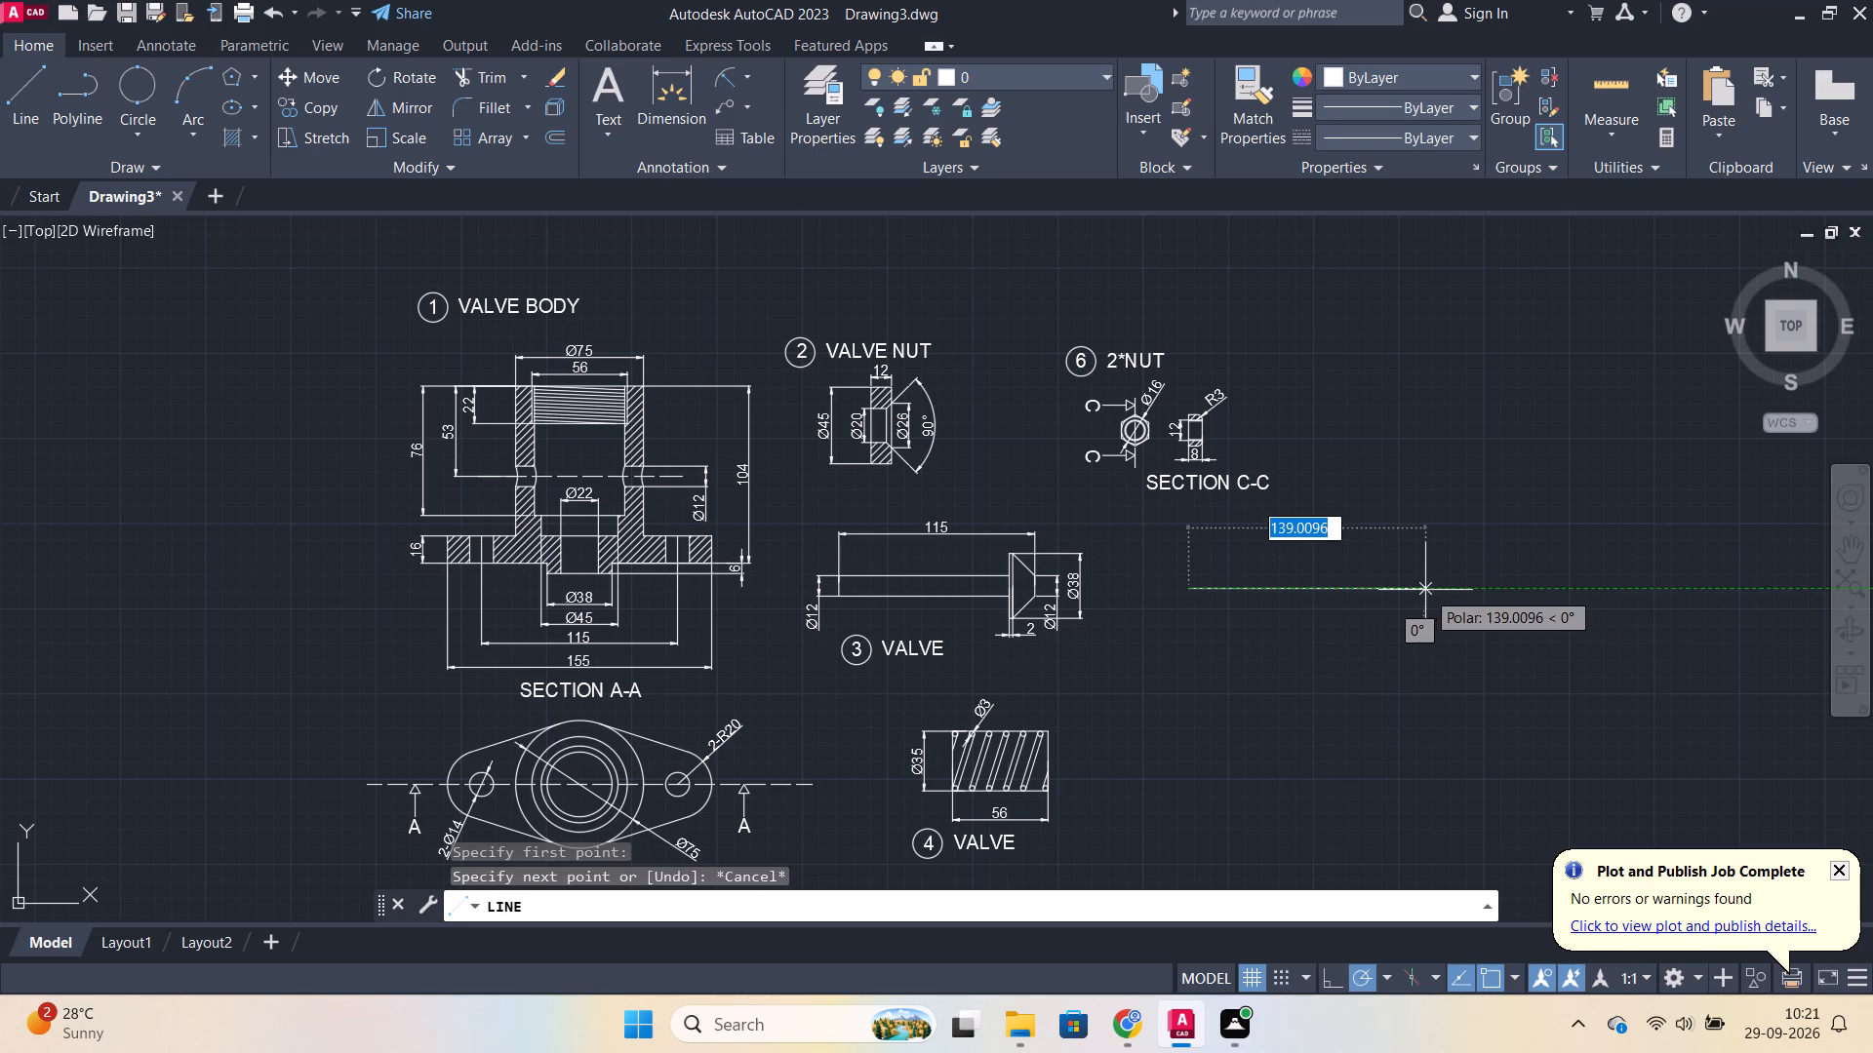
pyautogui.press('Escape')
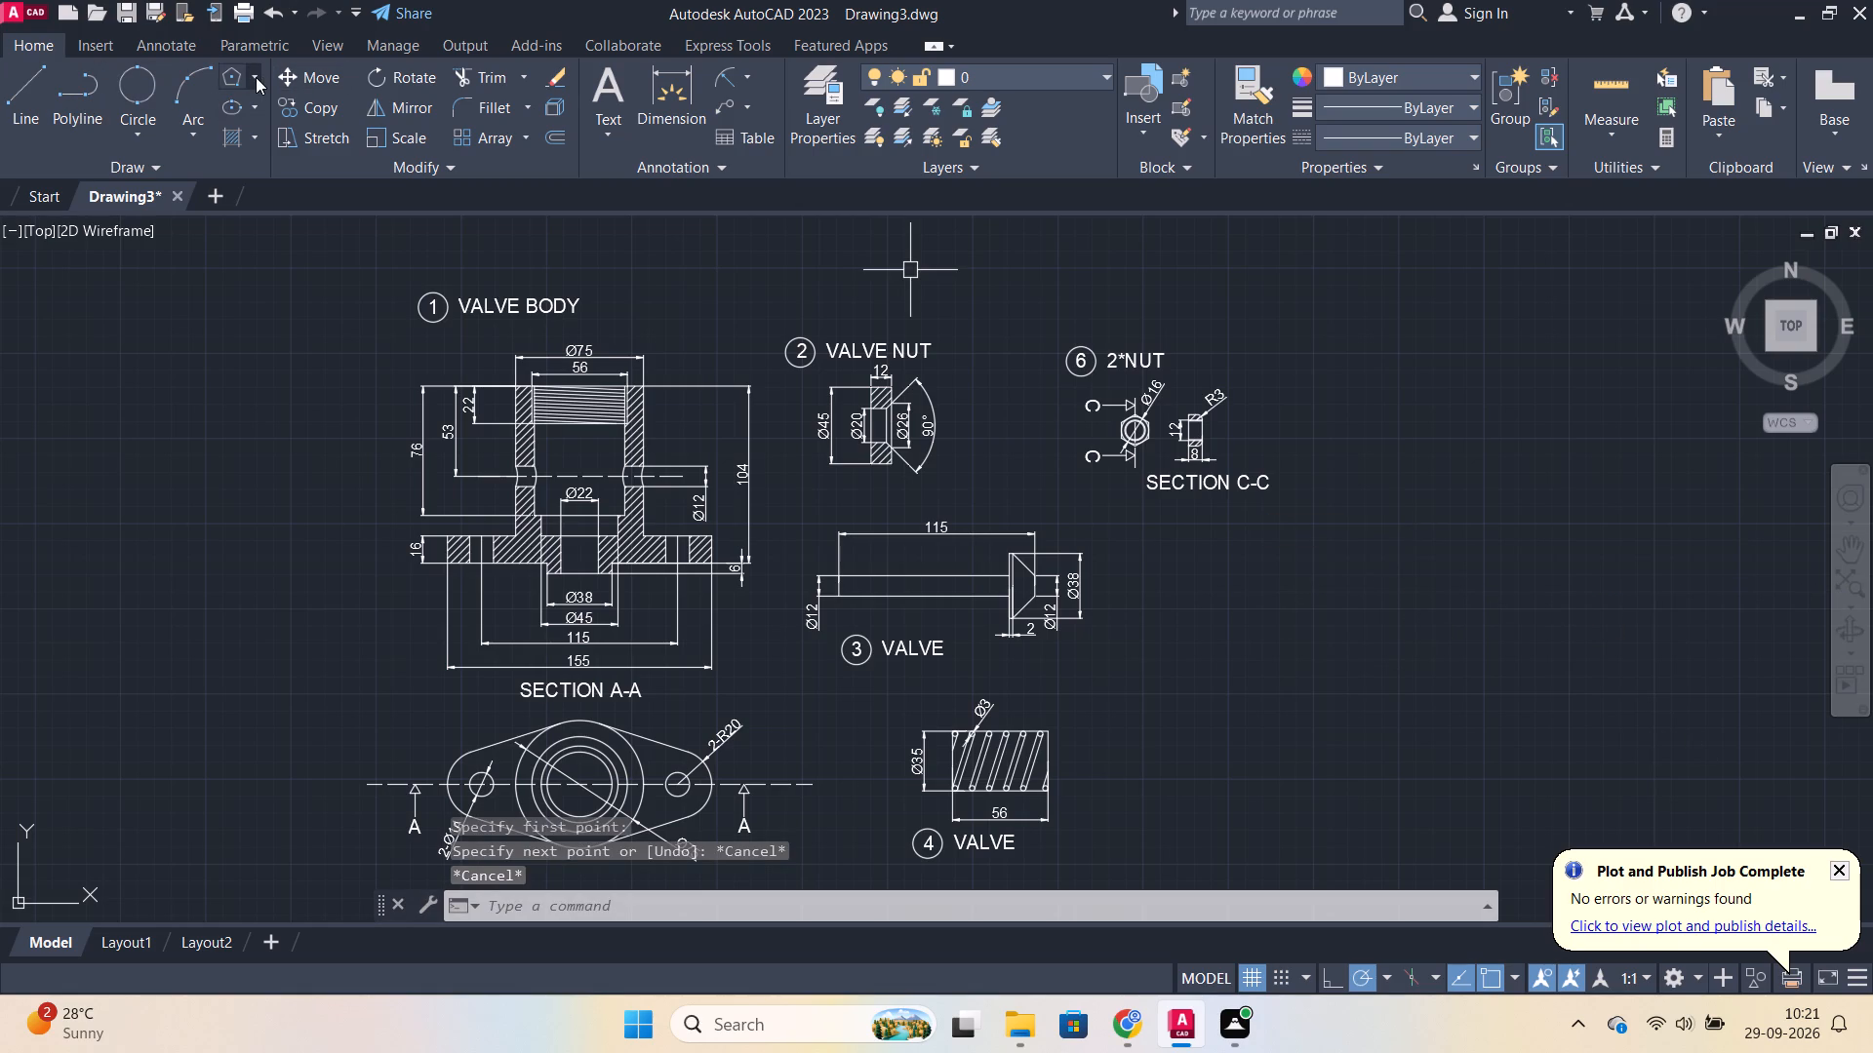
# Draw a rectangle 45 wide and 12 high in the empty space below the nut's section C-C.
pyautogui.click(256, 76)
pyautogui.click(273, 112)
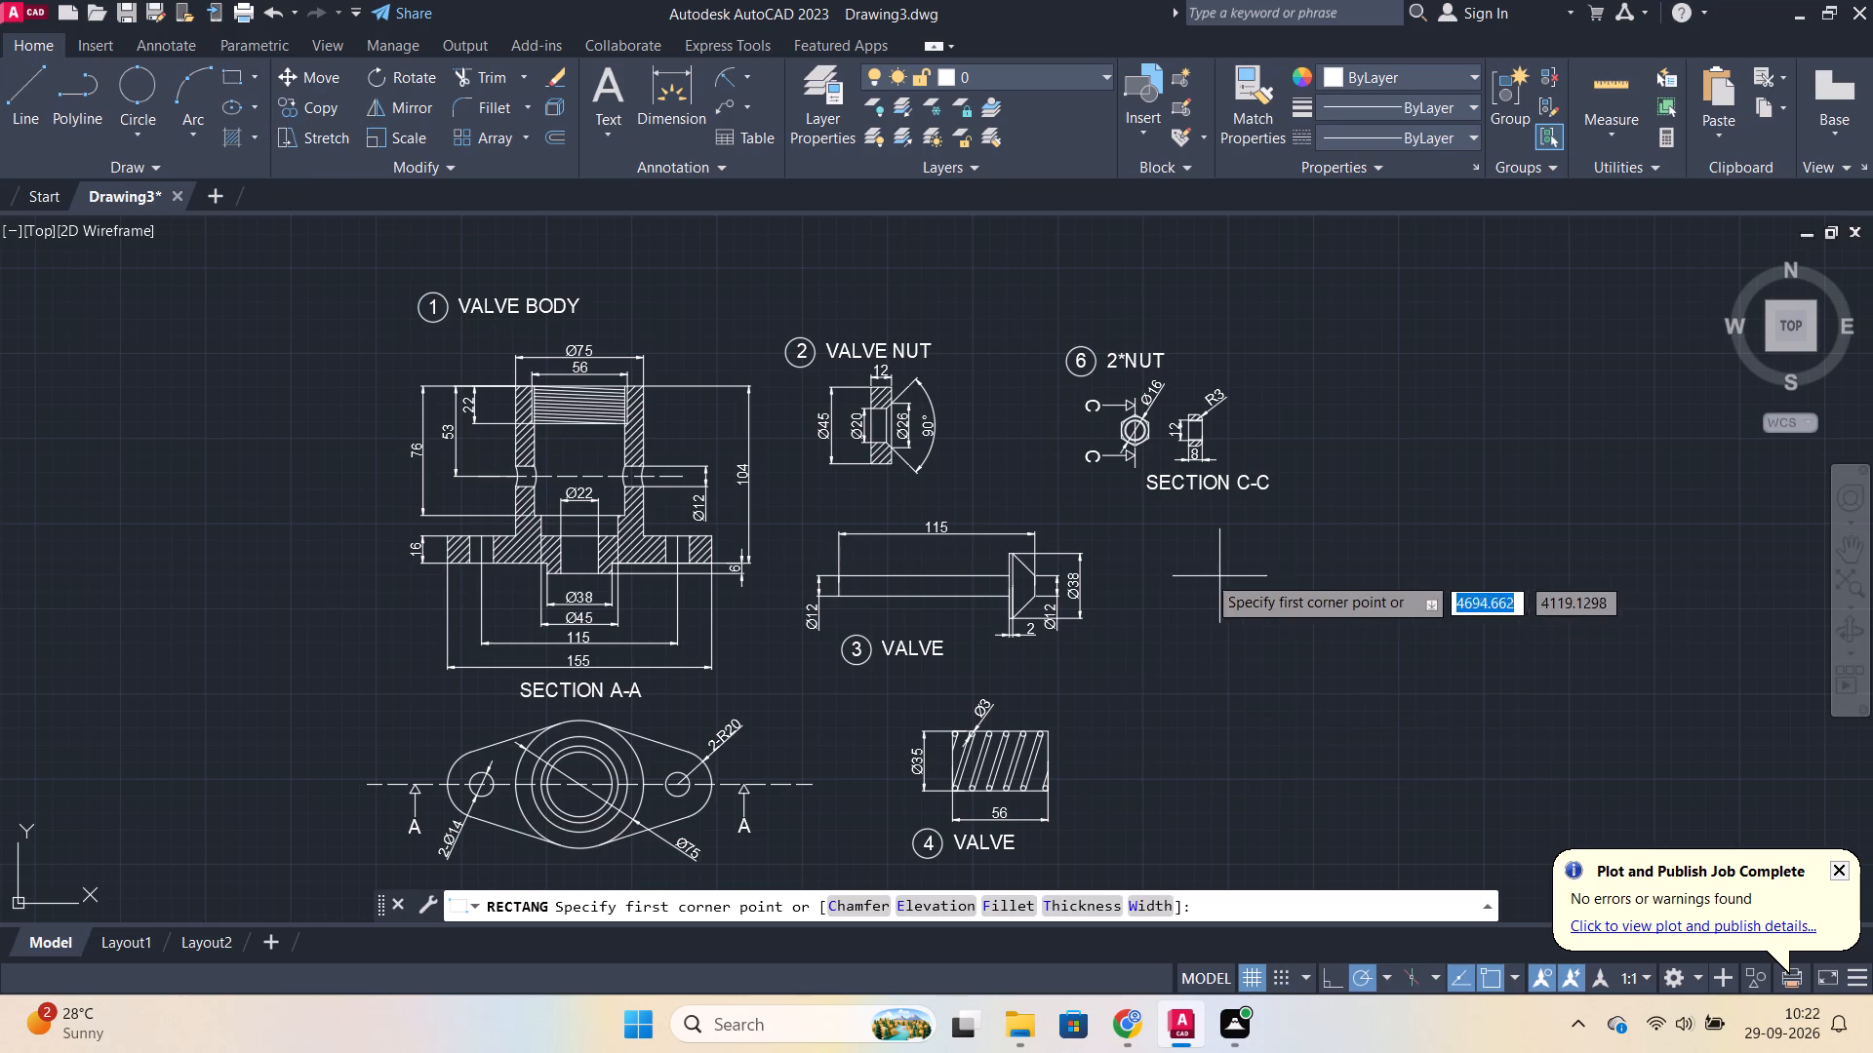
pyautogui.click(1171, 565)
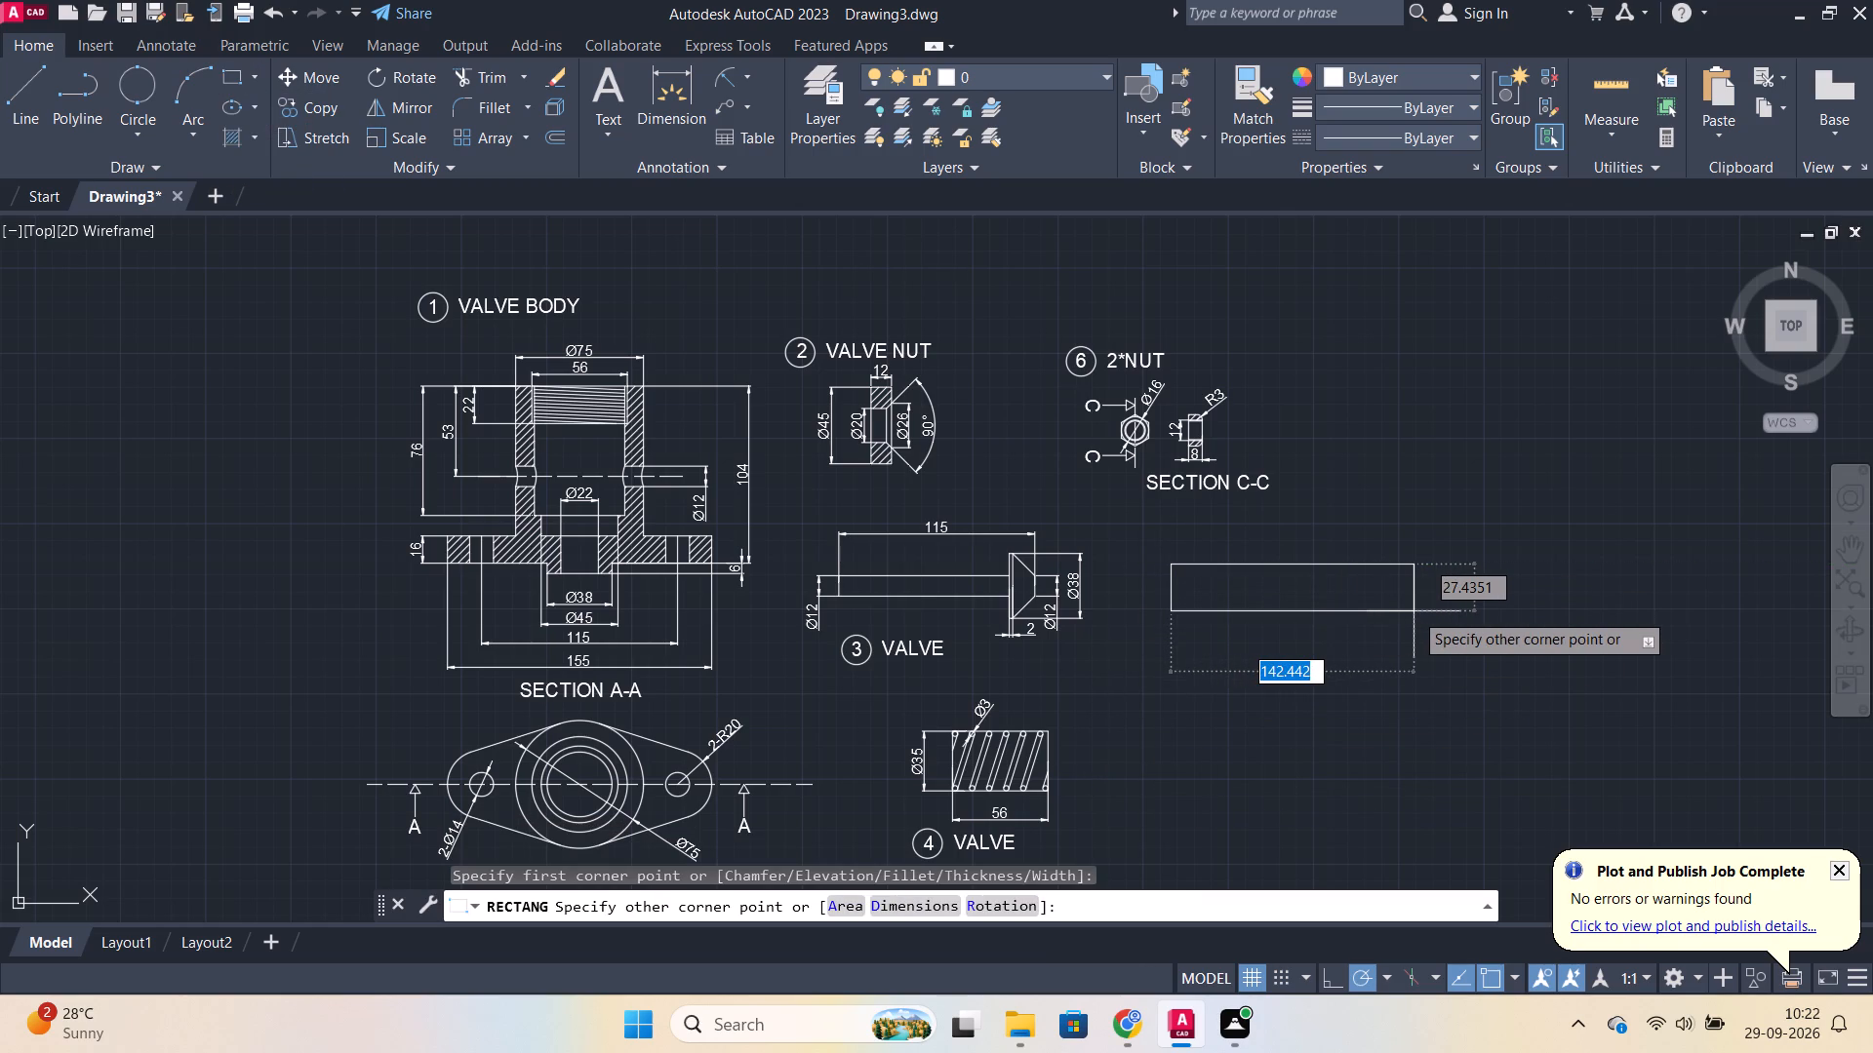
pyautogui.write('45')
pyautogui.press('Tab')
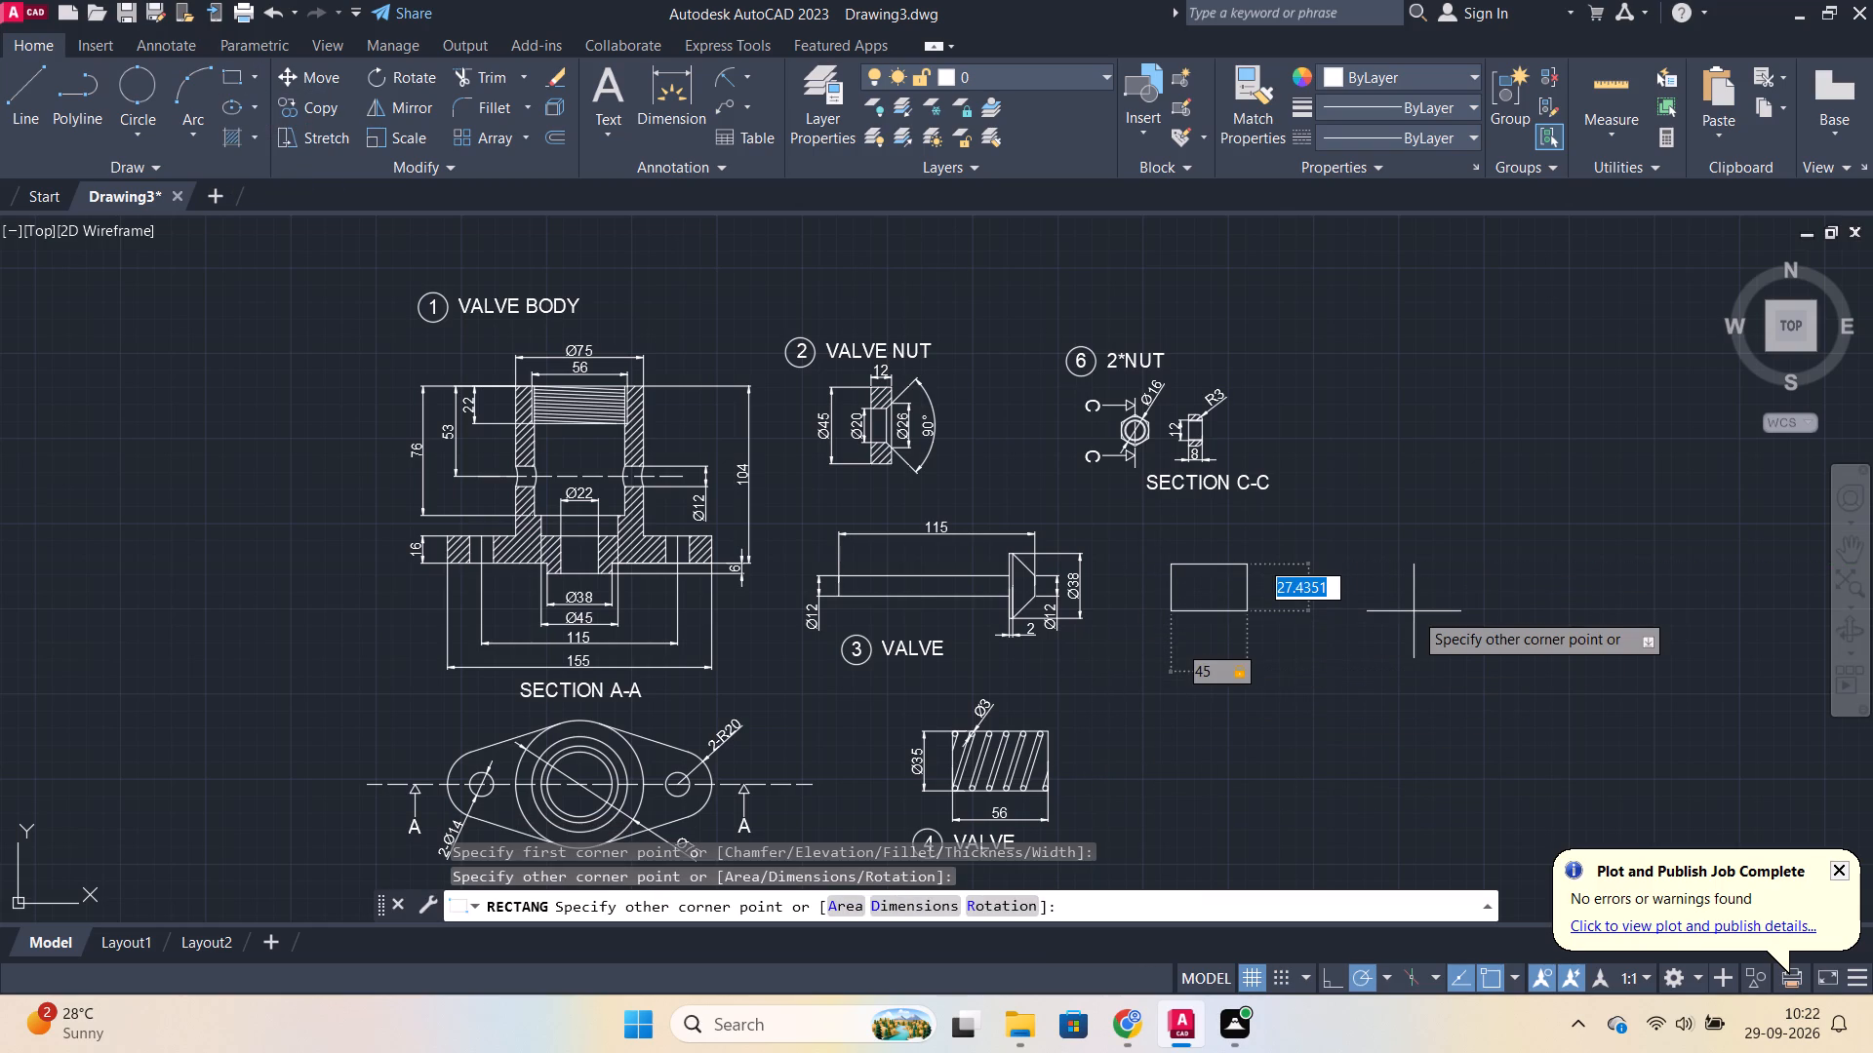
pyautogui.write('12')
pyautogui.press('Return')
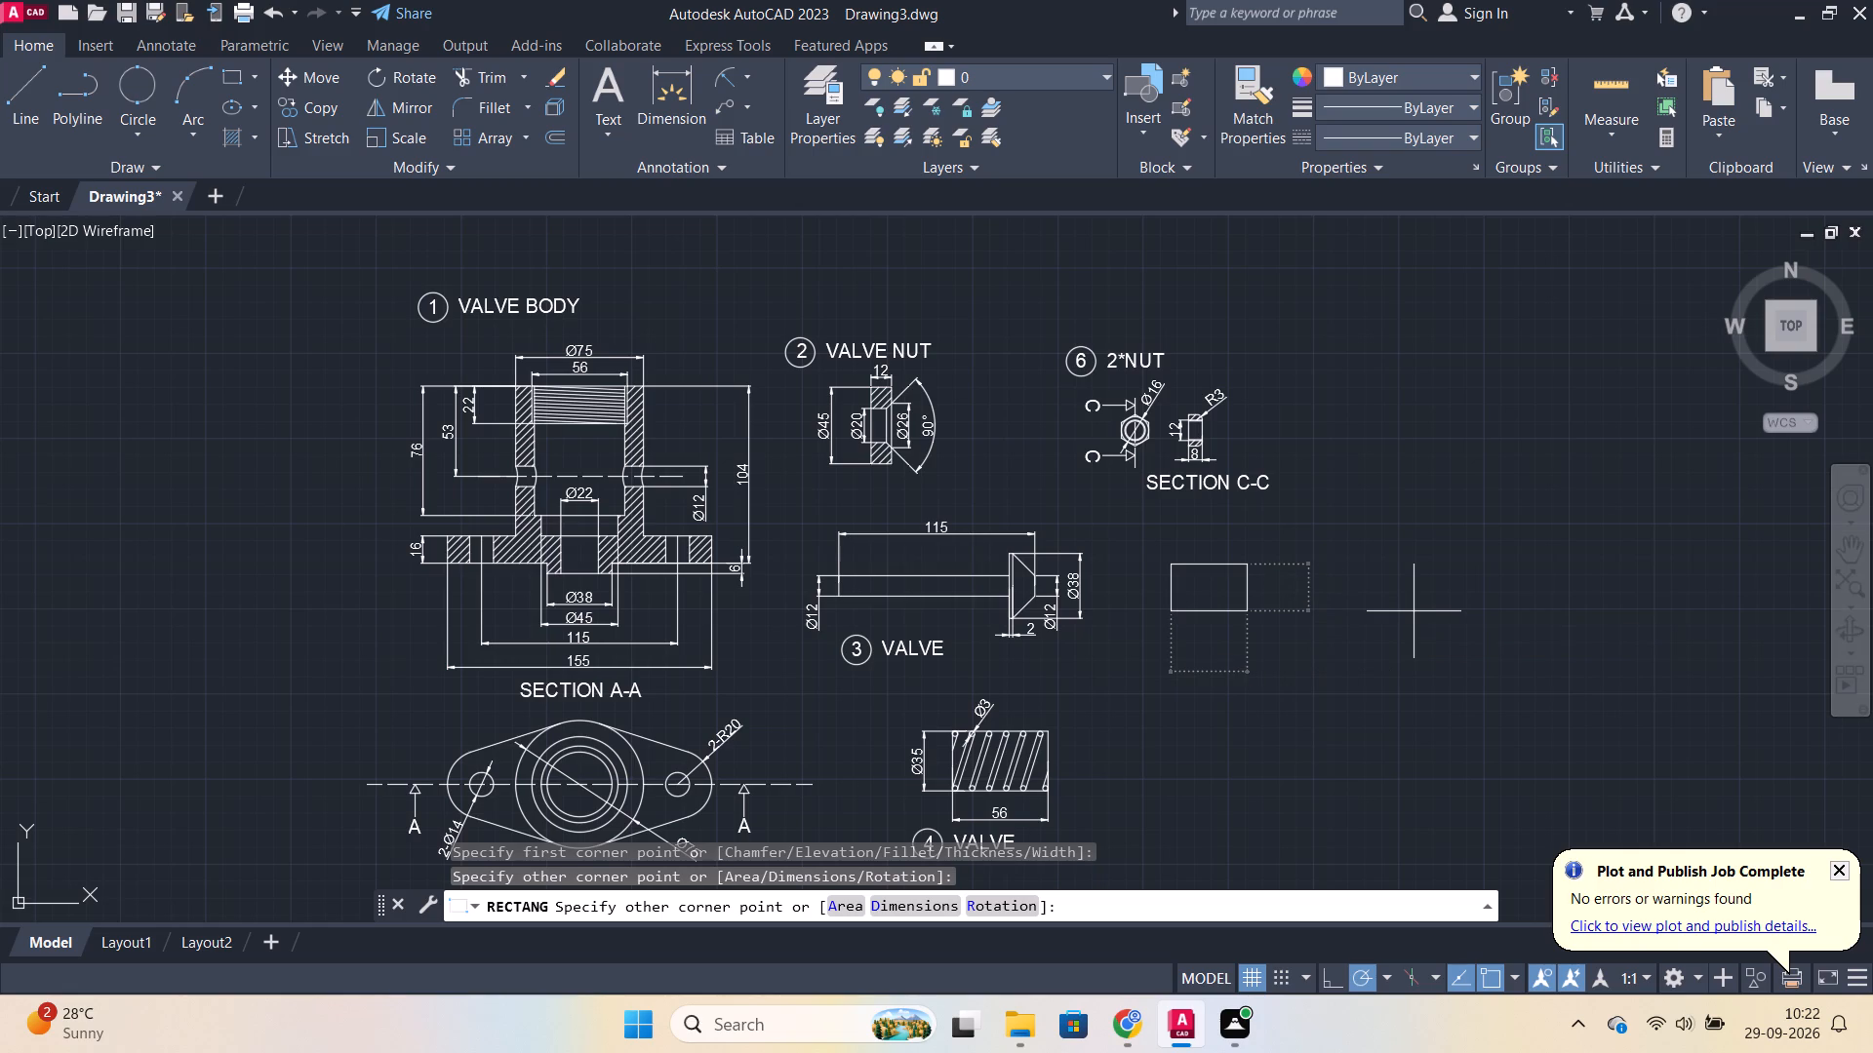
# Explode the new 45 by 12 rectangle into separate lines.
pyautogui.scroll(3, 1217, 570)
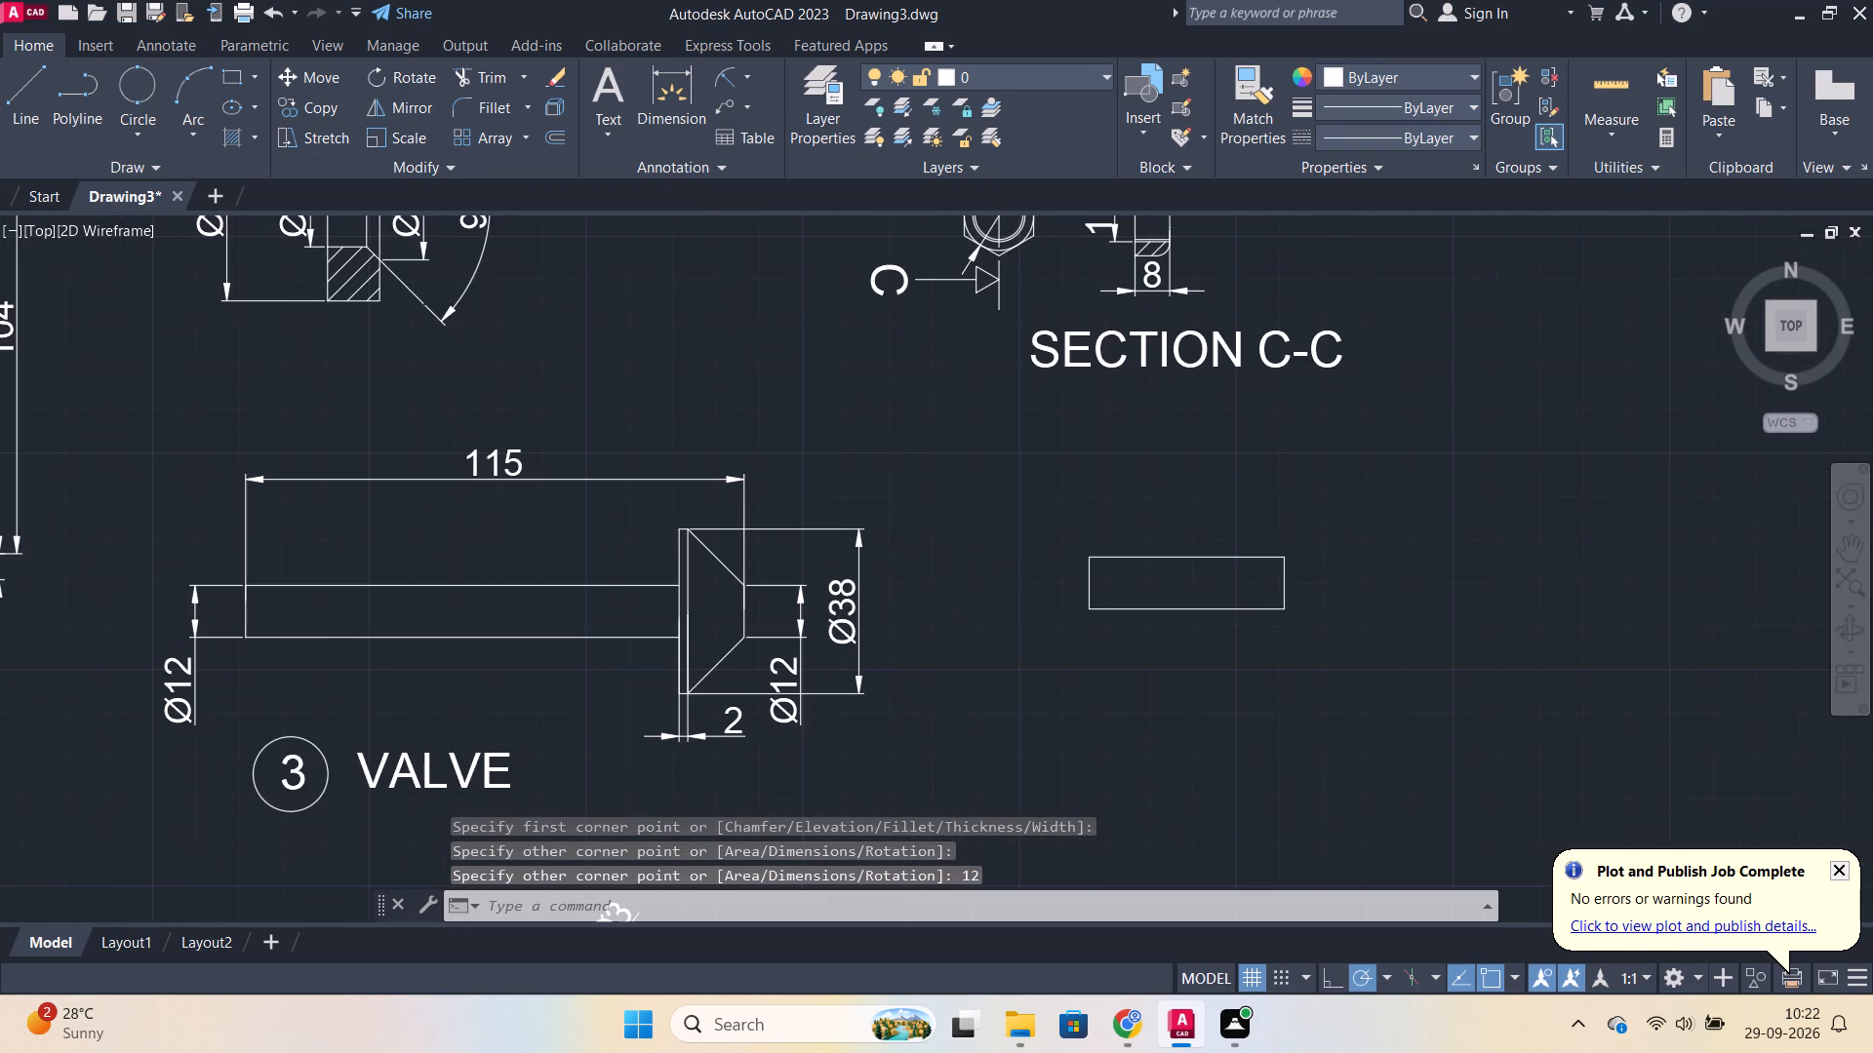
pyautogui.moveTo(1298, 515); pyautogui.dragTo(1212, 506, button='middle')
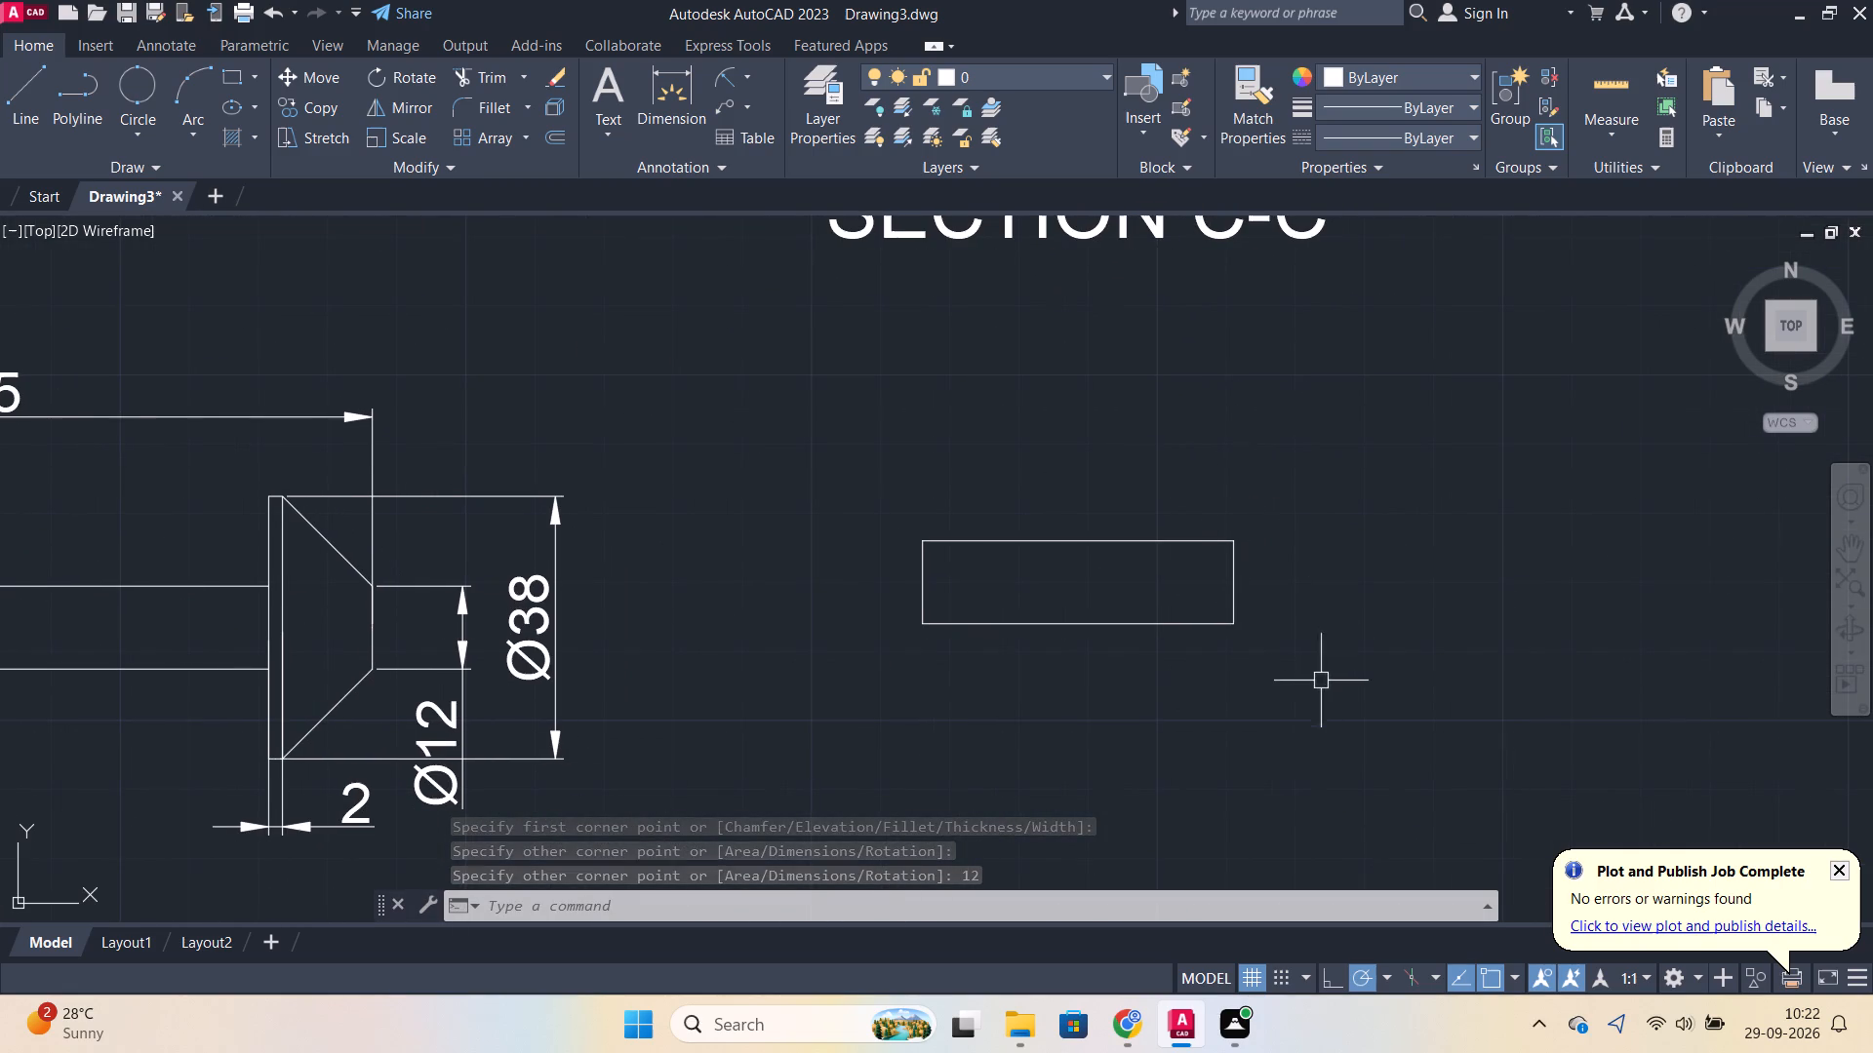
pyautogui.moveTo(1362, 800); pyautogui.dragTo(1276, 745)
pyautogui.click(860, 444)
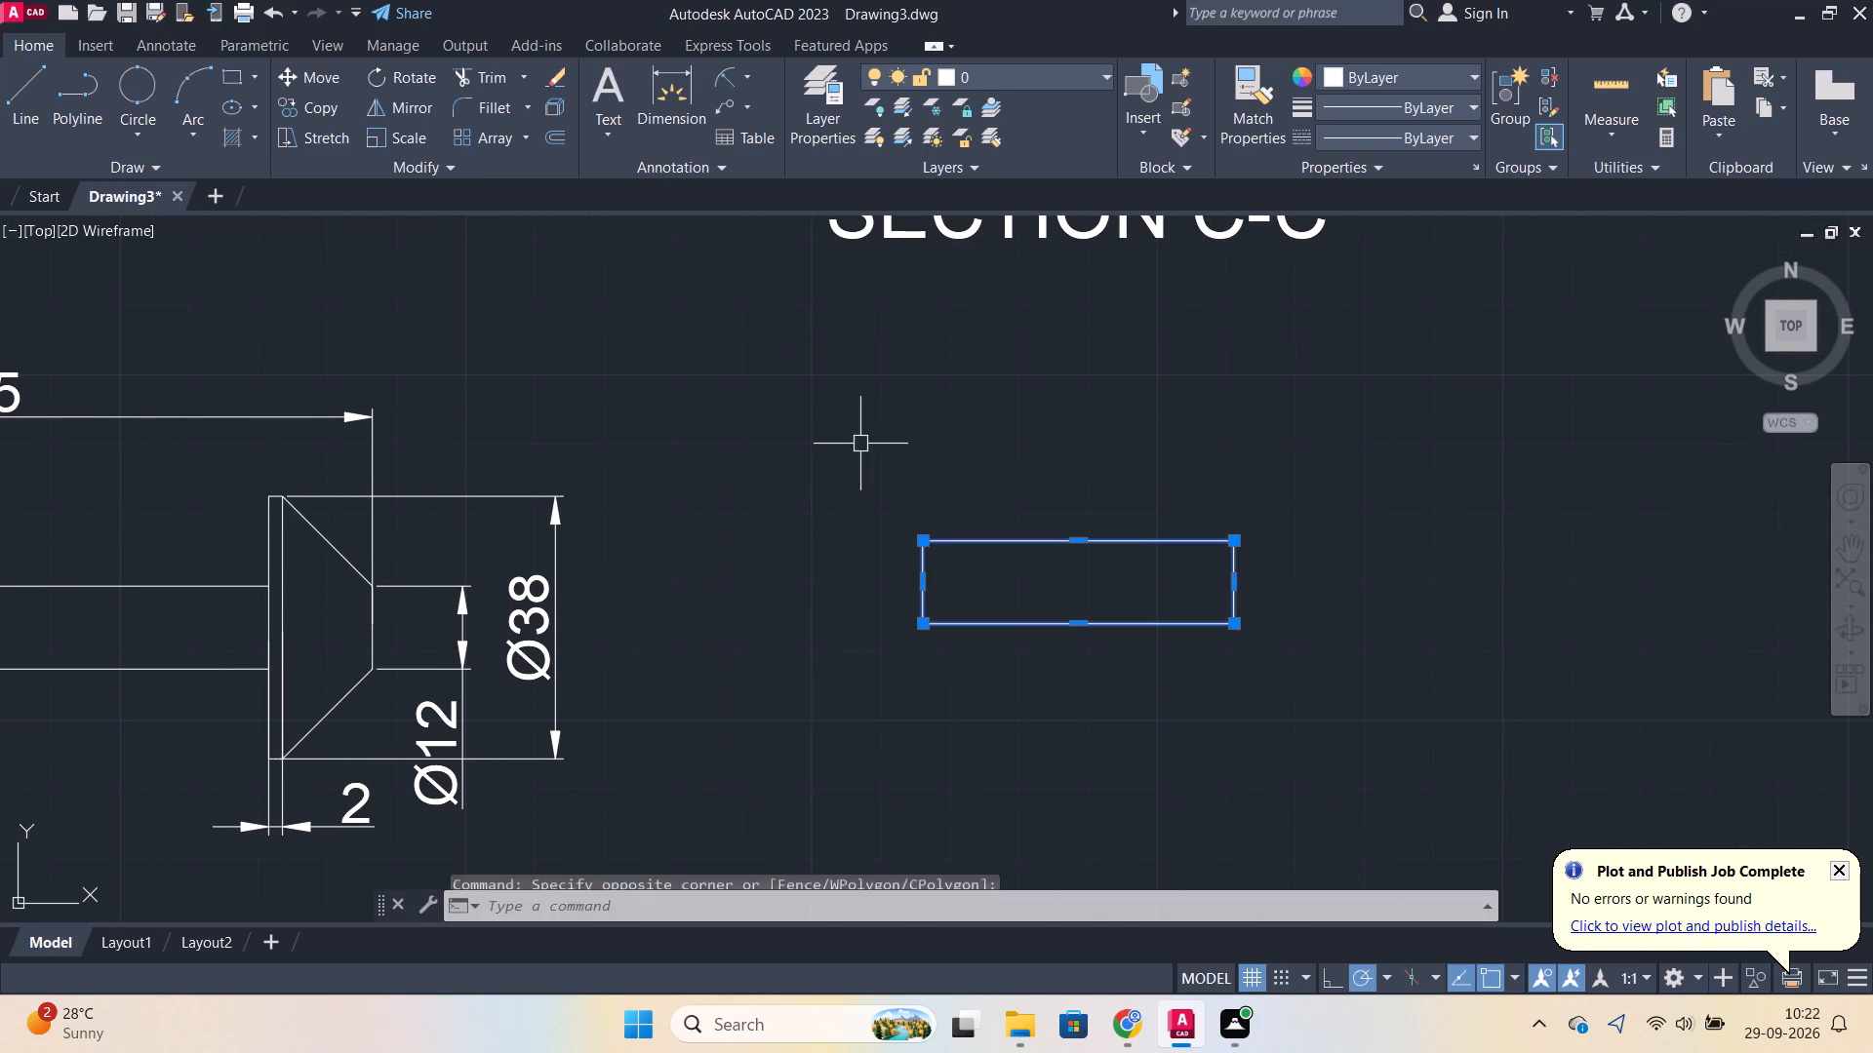
pyautogui.write('EX')
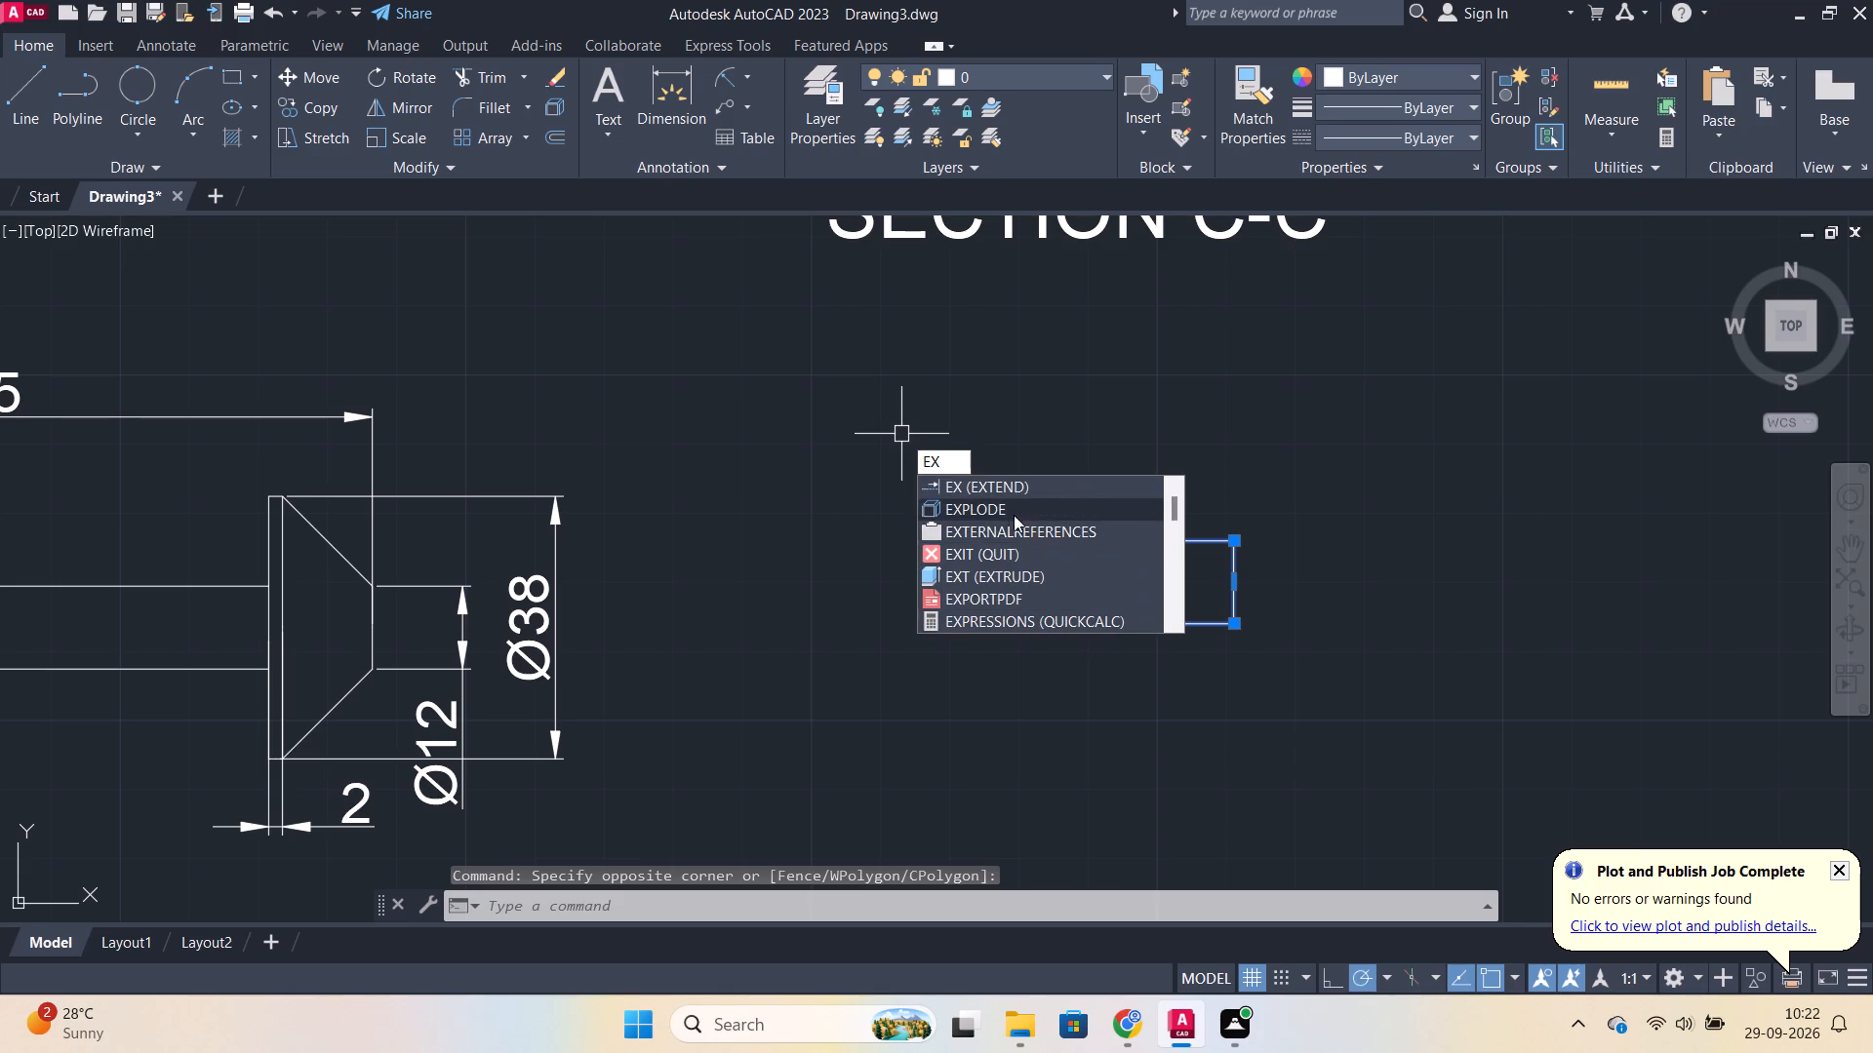
pyautogui.click(1004, 509)
# Offset the rectangle's right edge inward by 14 and its left edge inward by 20.
pyautogui.press('o')
pyautogui.press('Return')
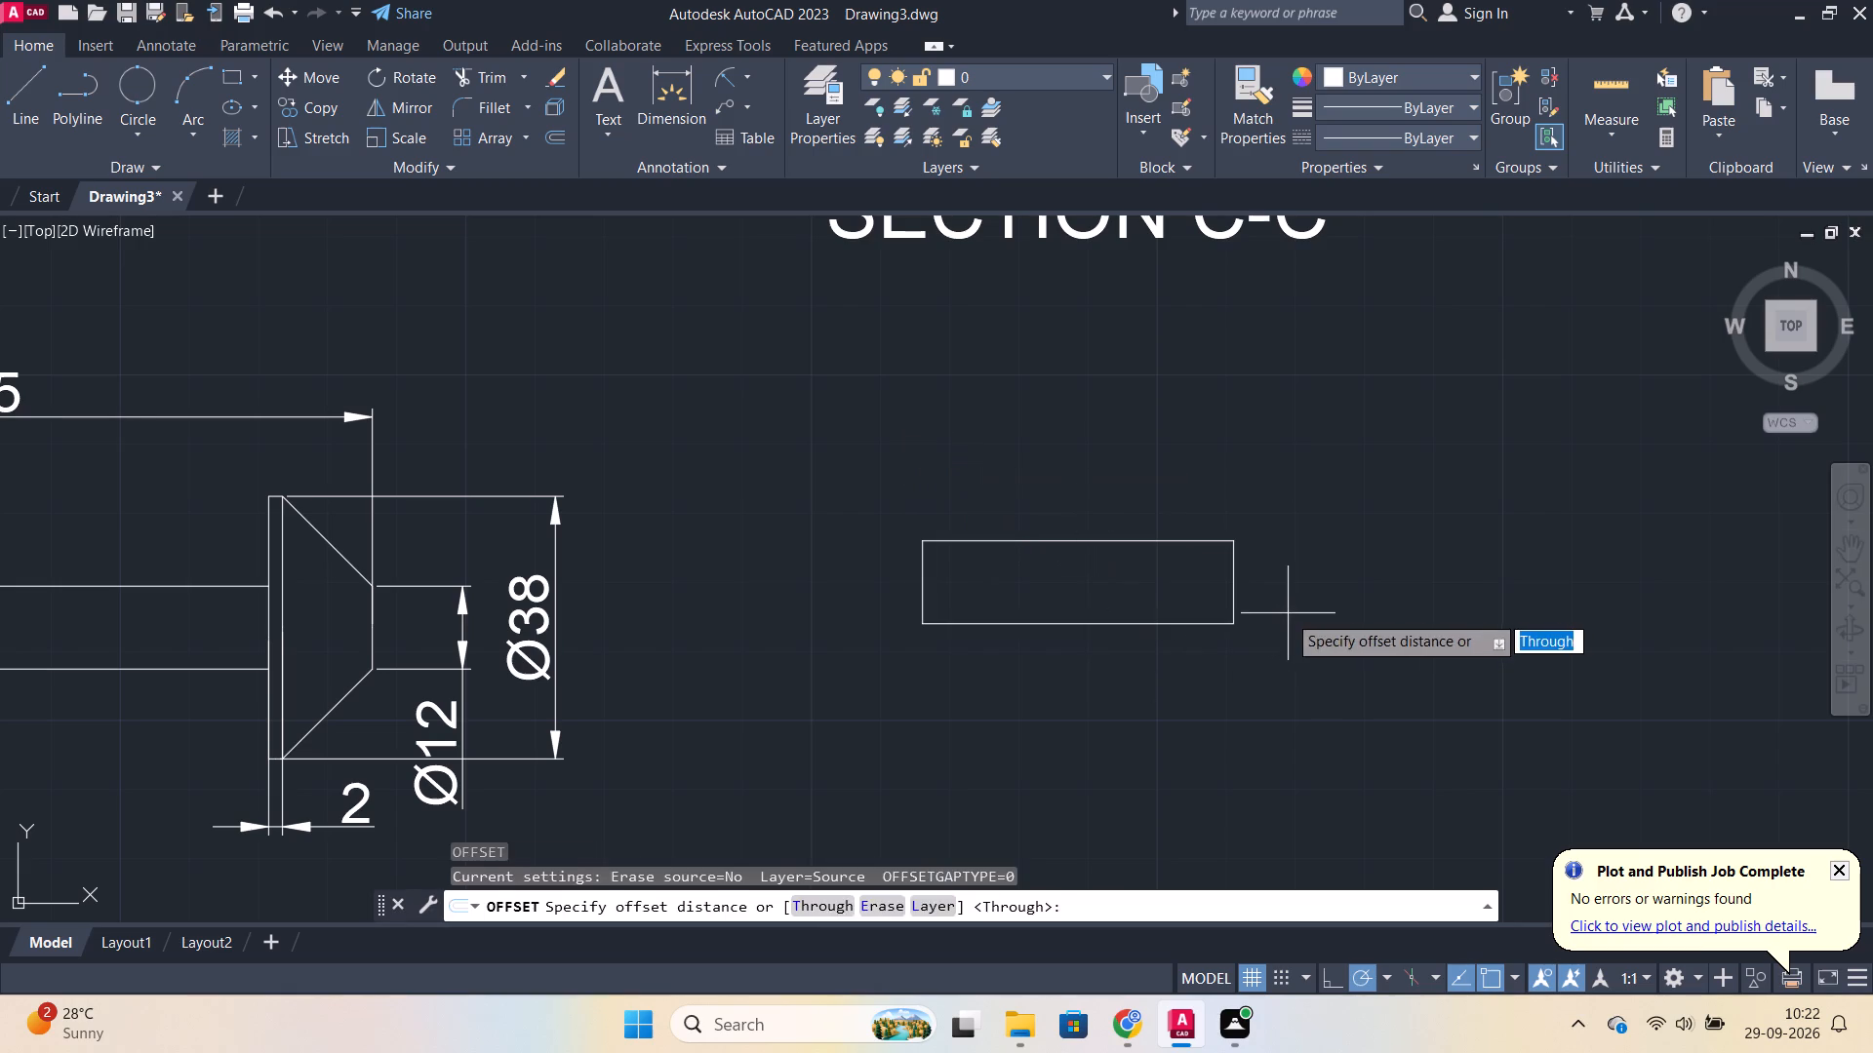
pyautogui.press('Return')
pyautogui.click(1241, 578)
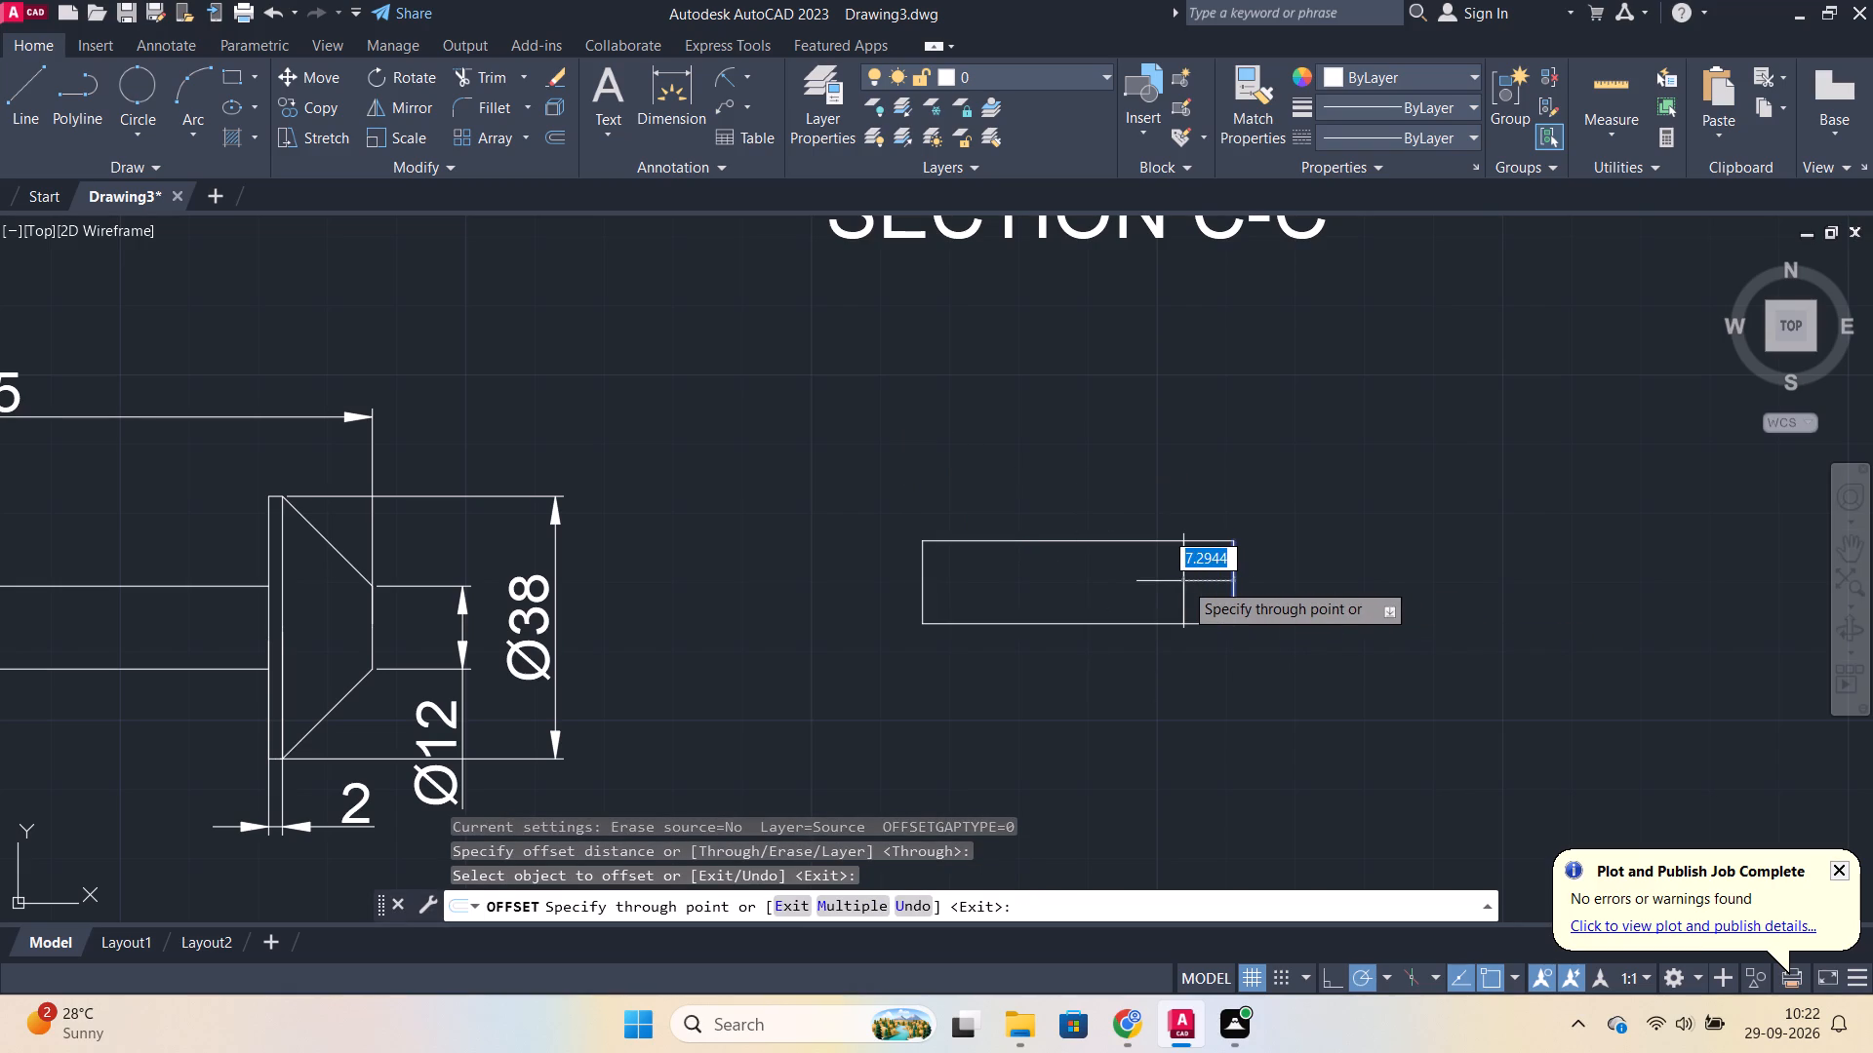
pyautogui.write('14')
pyautogui.press('Return')
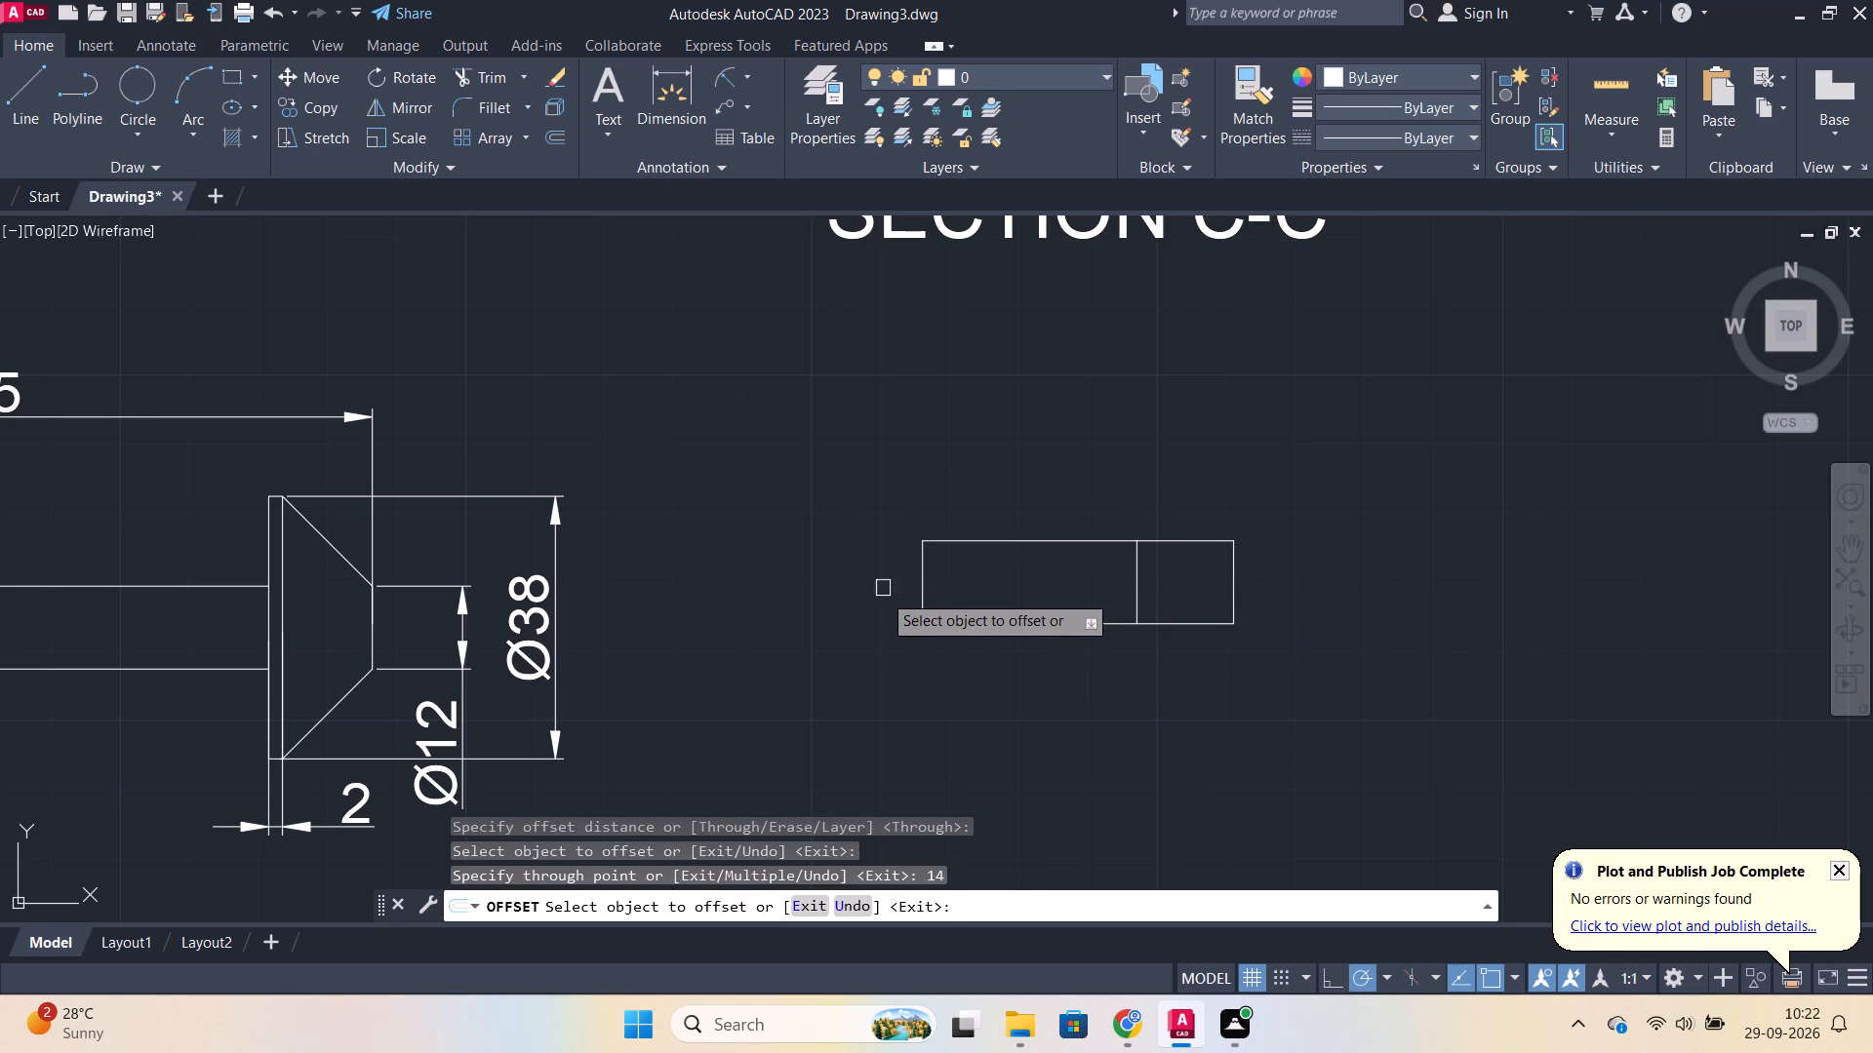
pyautogui.click(920, 583)
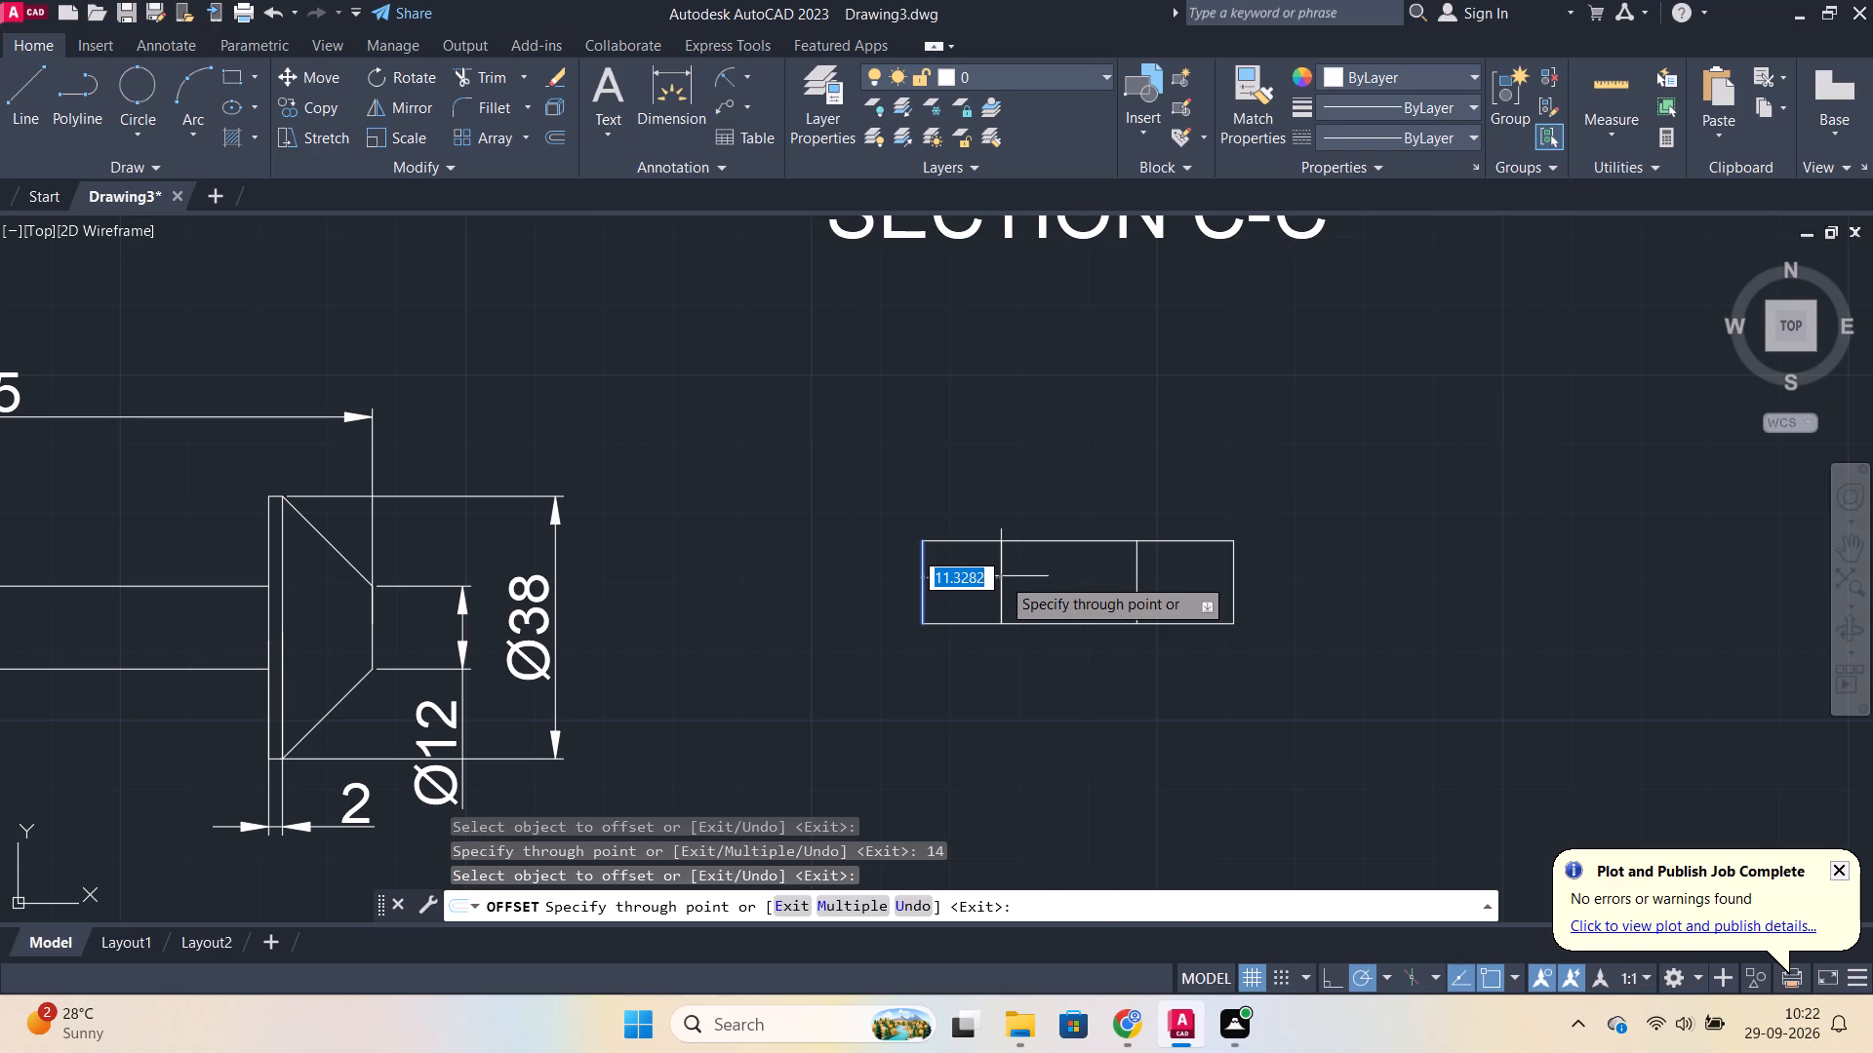
pyautogui.write('20.')
pyautogui.press('BackSpace')
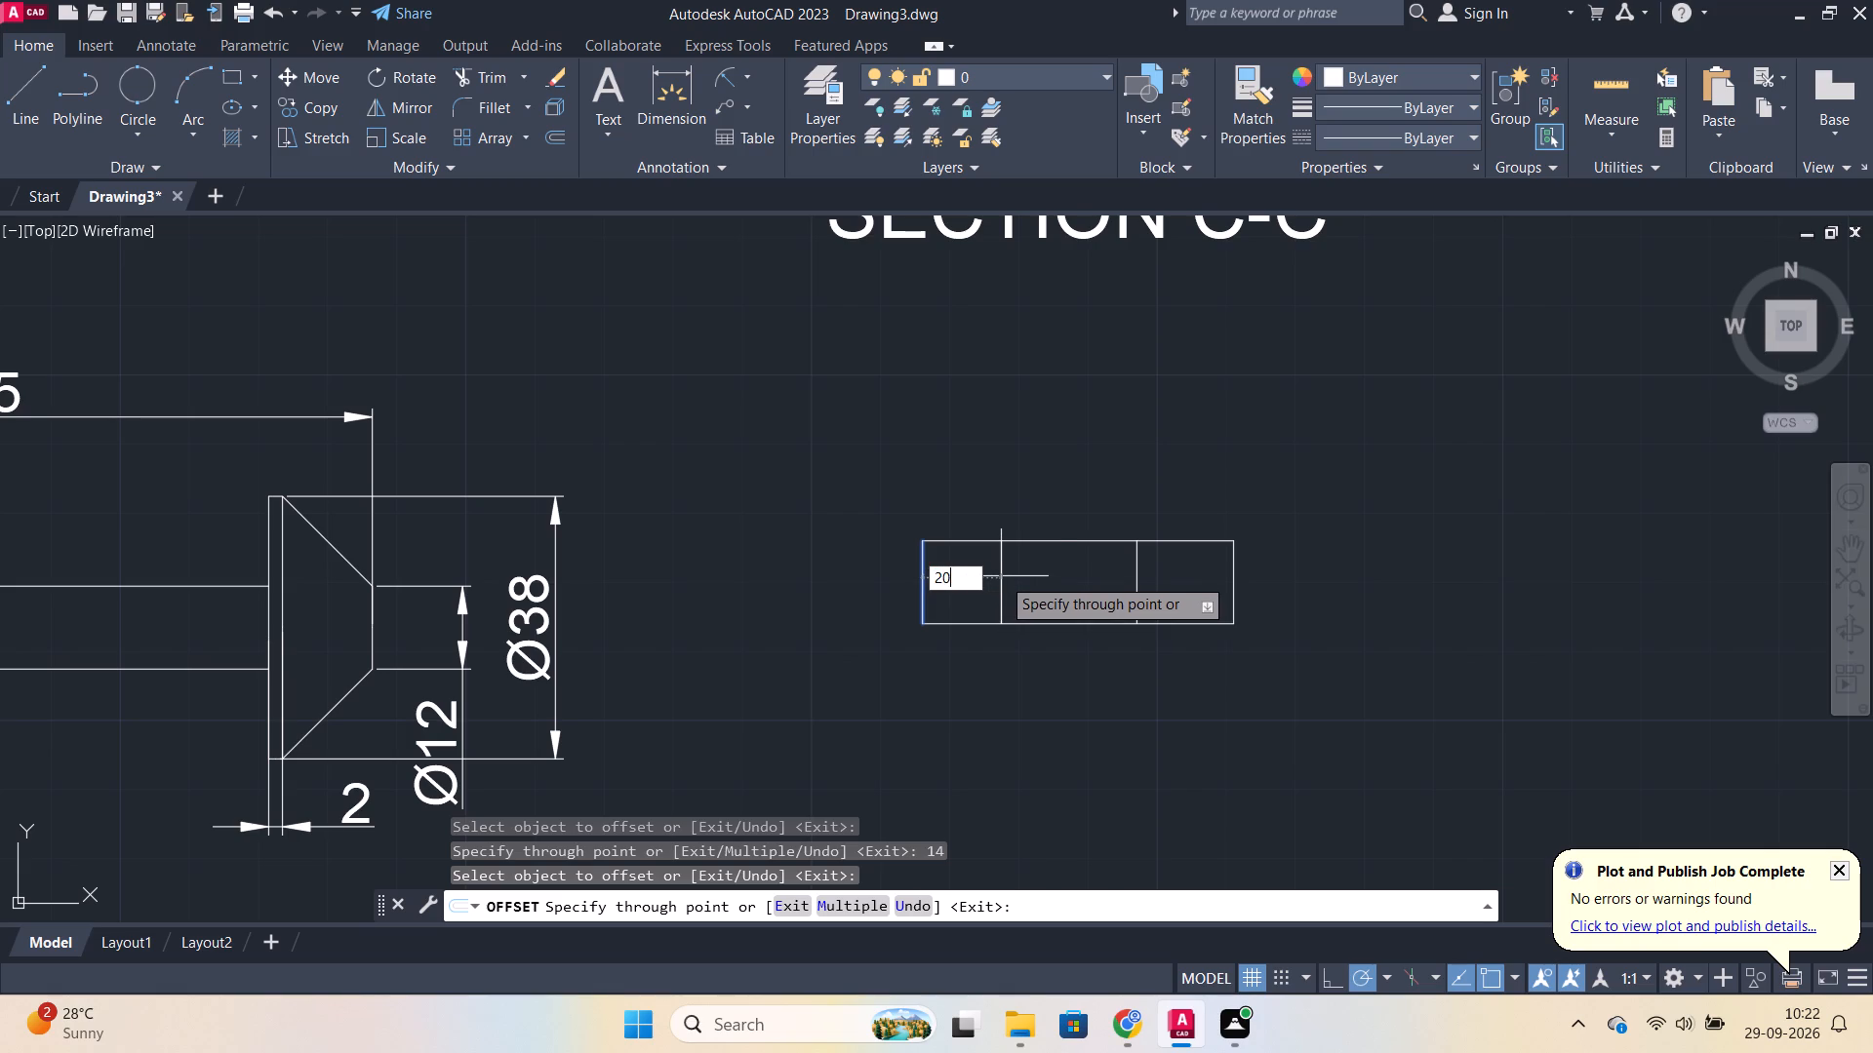
pyautogui.press('Return')
# Offset the rectangle's bottom and top edges inward by 1 each.
pyautogui.scroll(1, 1254, 643)
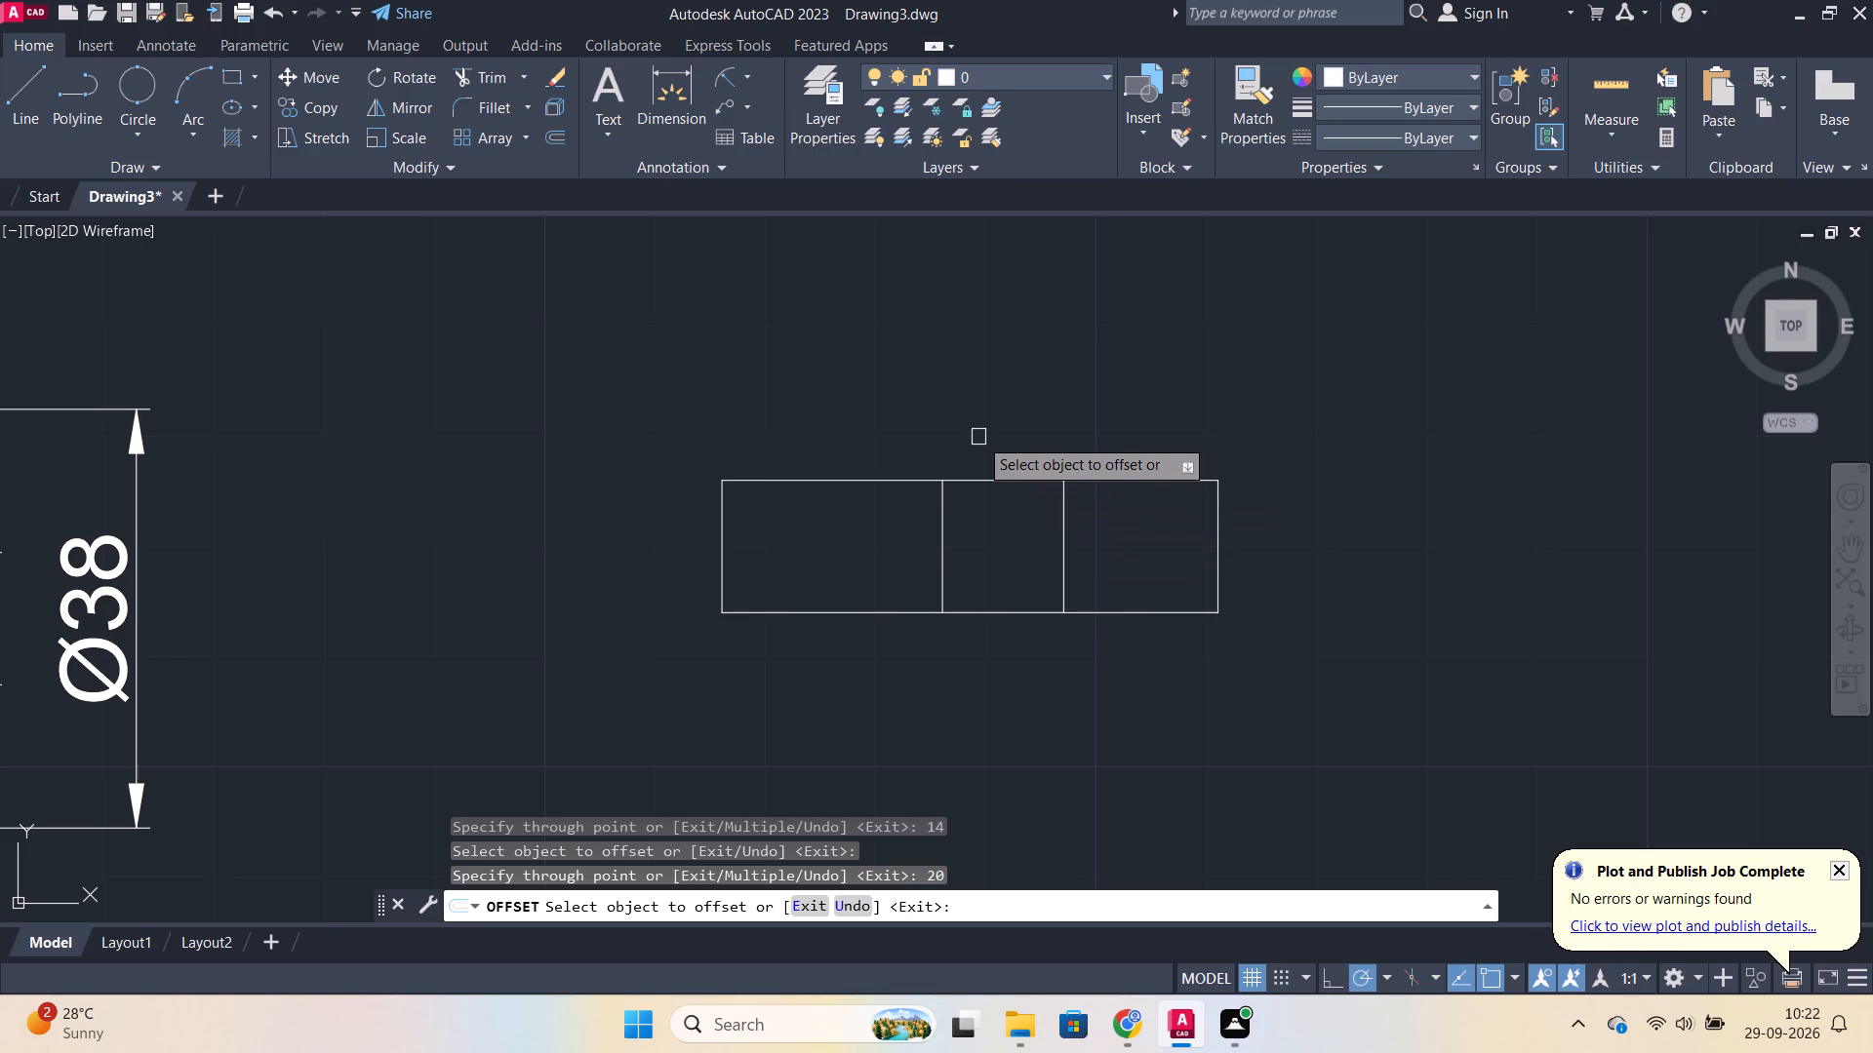
pyautogui.click(794, 616)
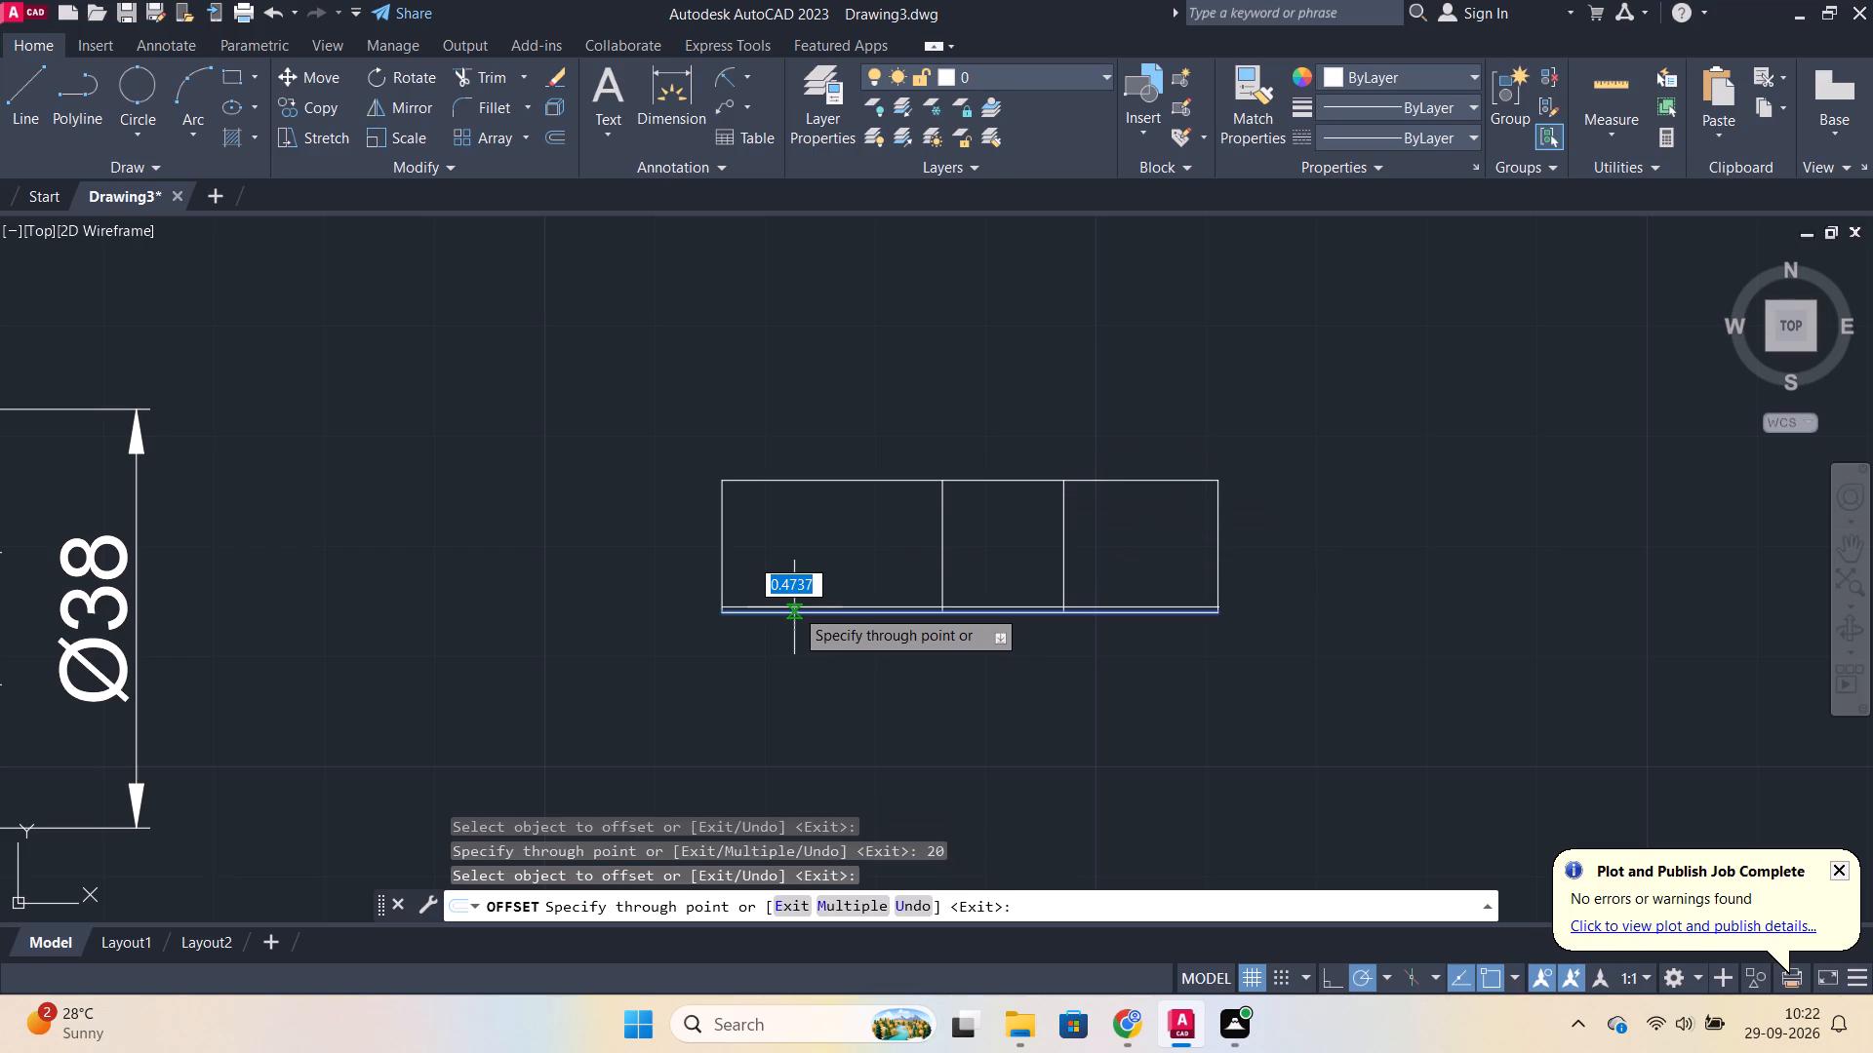
pyautogui.press('1')
pyautogui.press('Return')
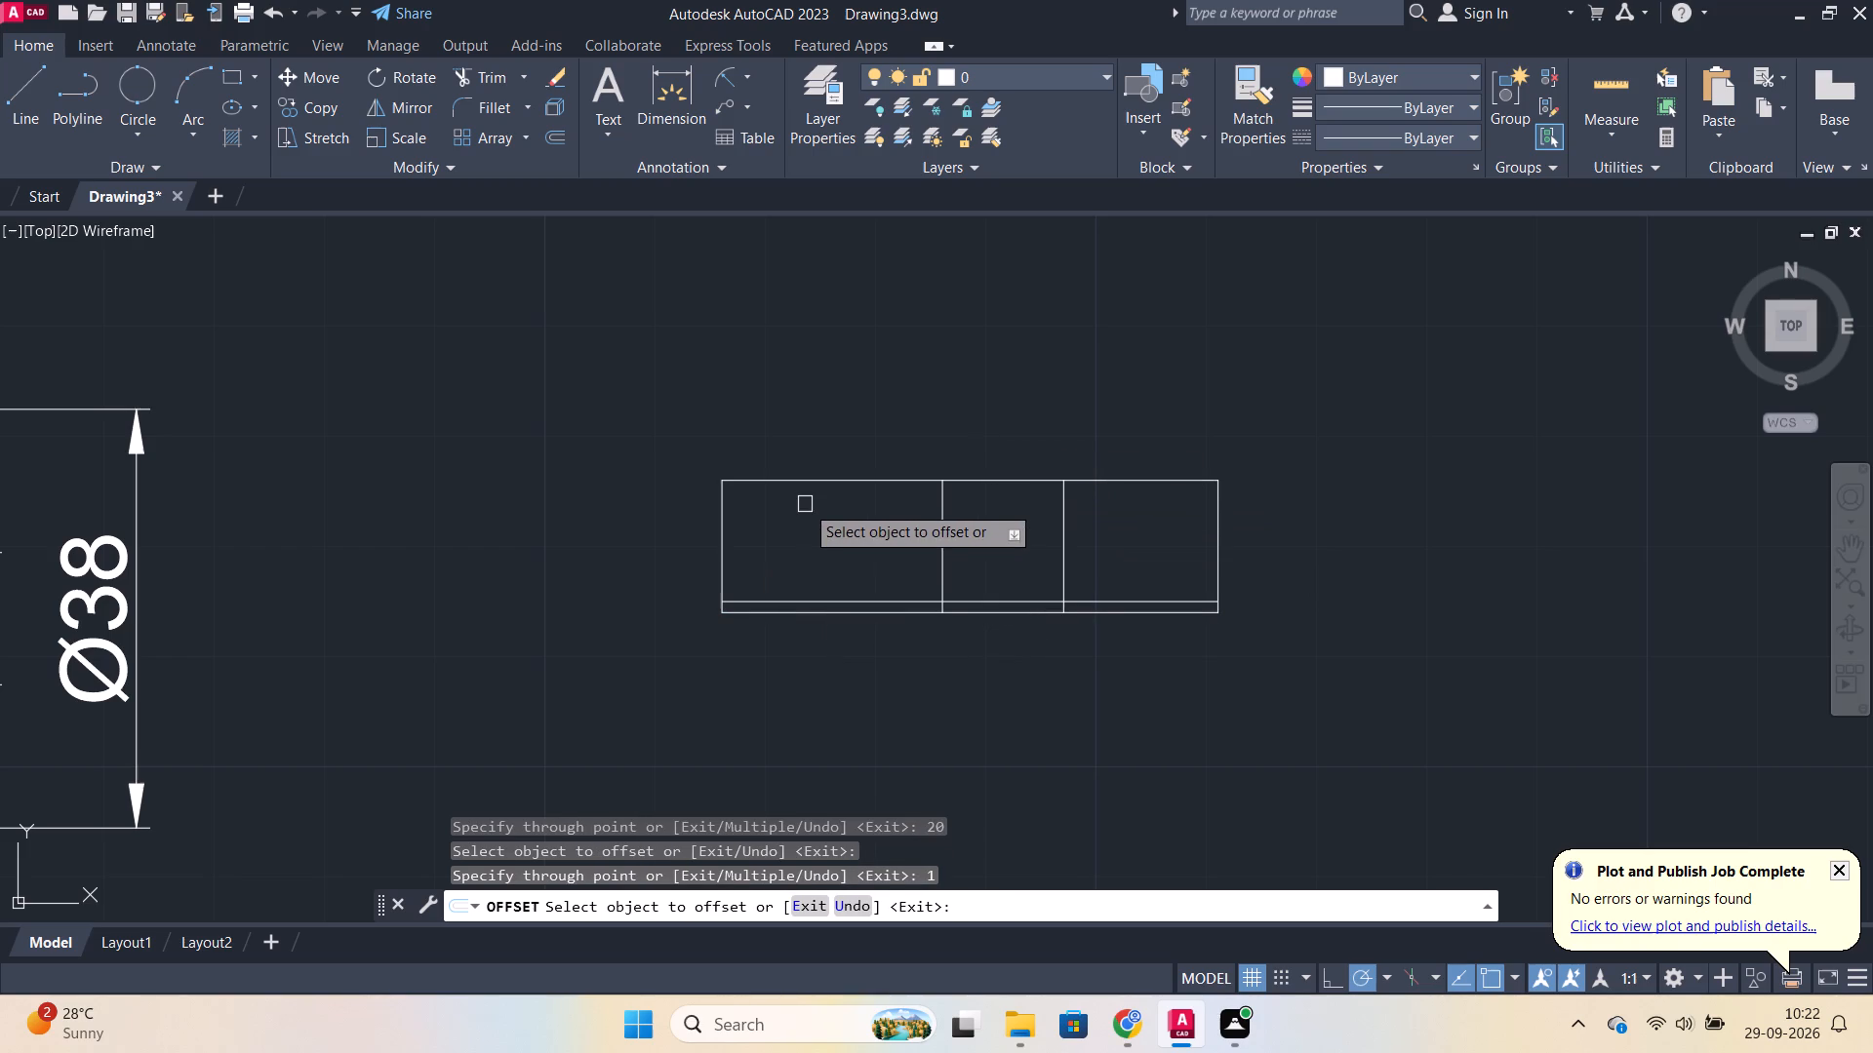
pyautogui.click(791, 483)
pyautogui.press('1')
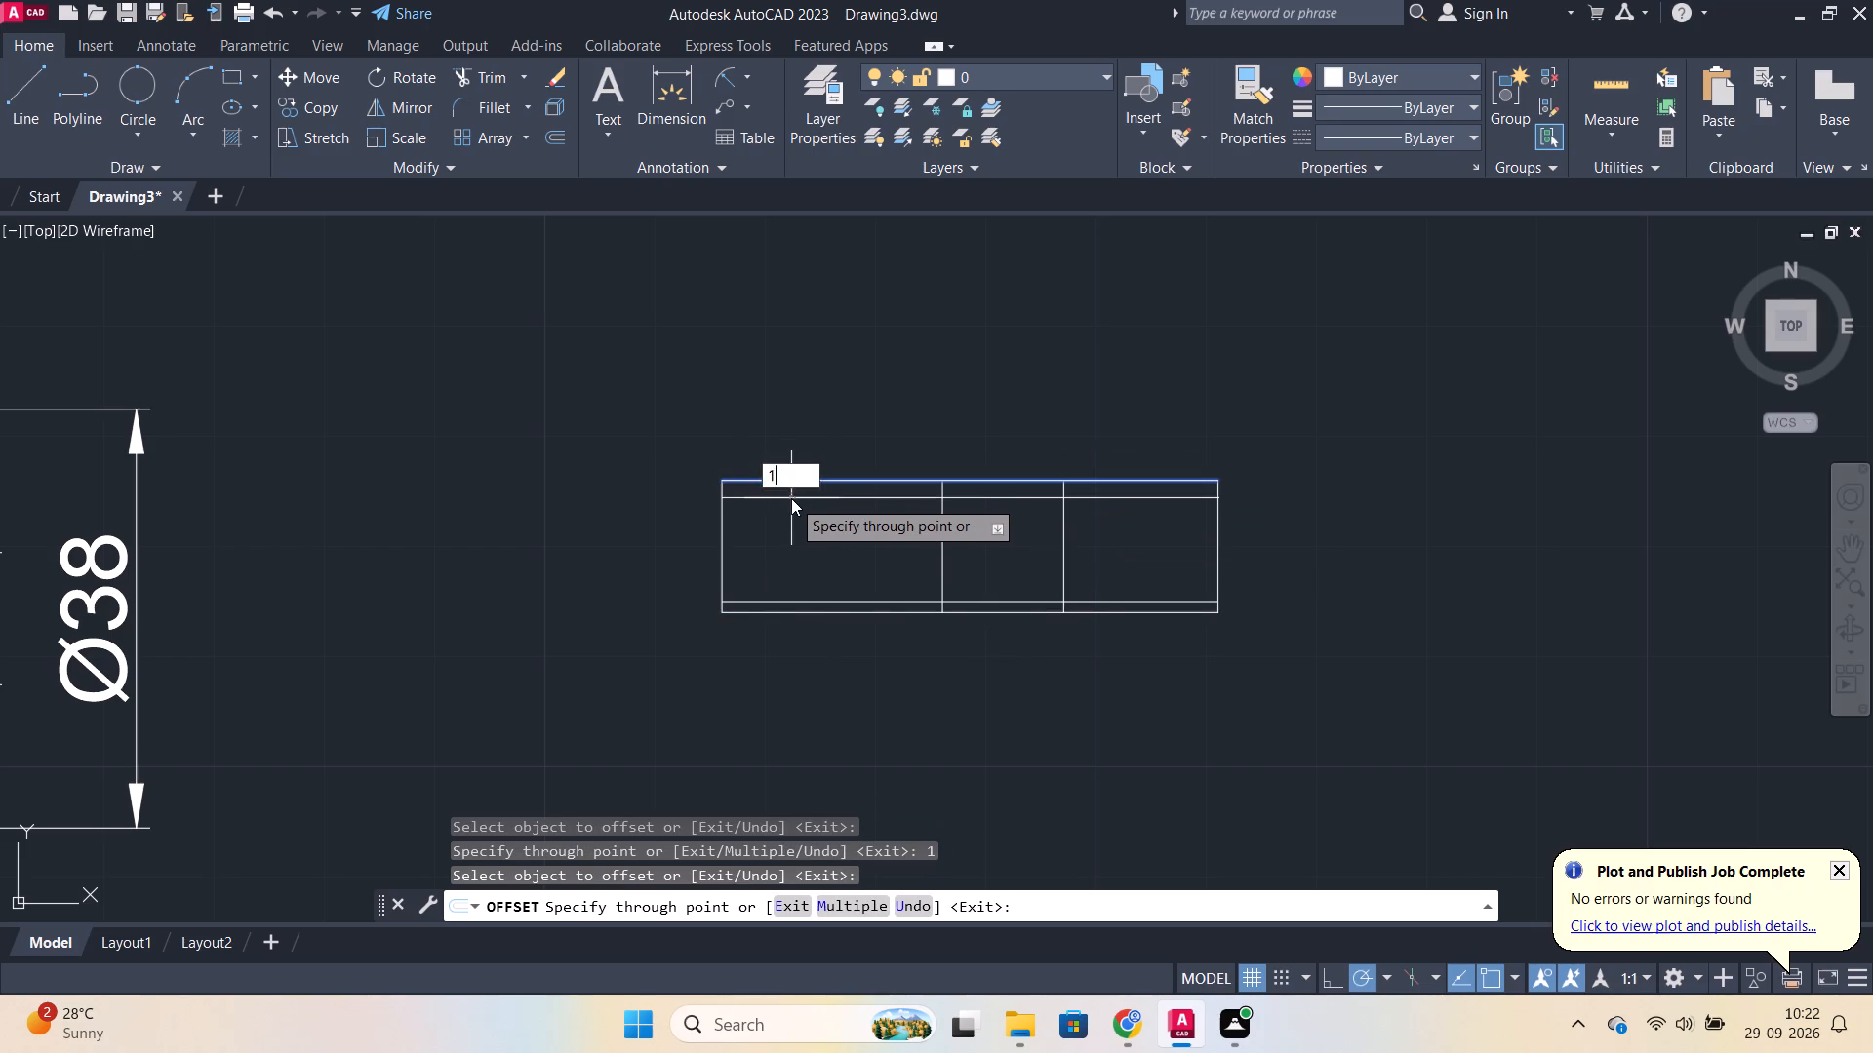
pyautogui.press('Return')
pyautogui.scroll(1, 766, 447)
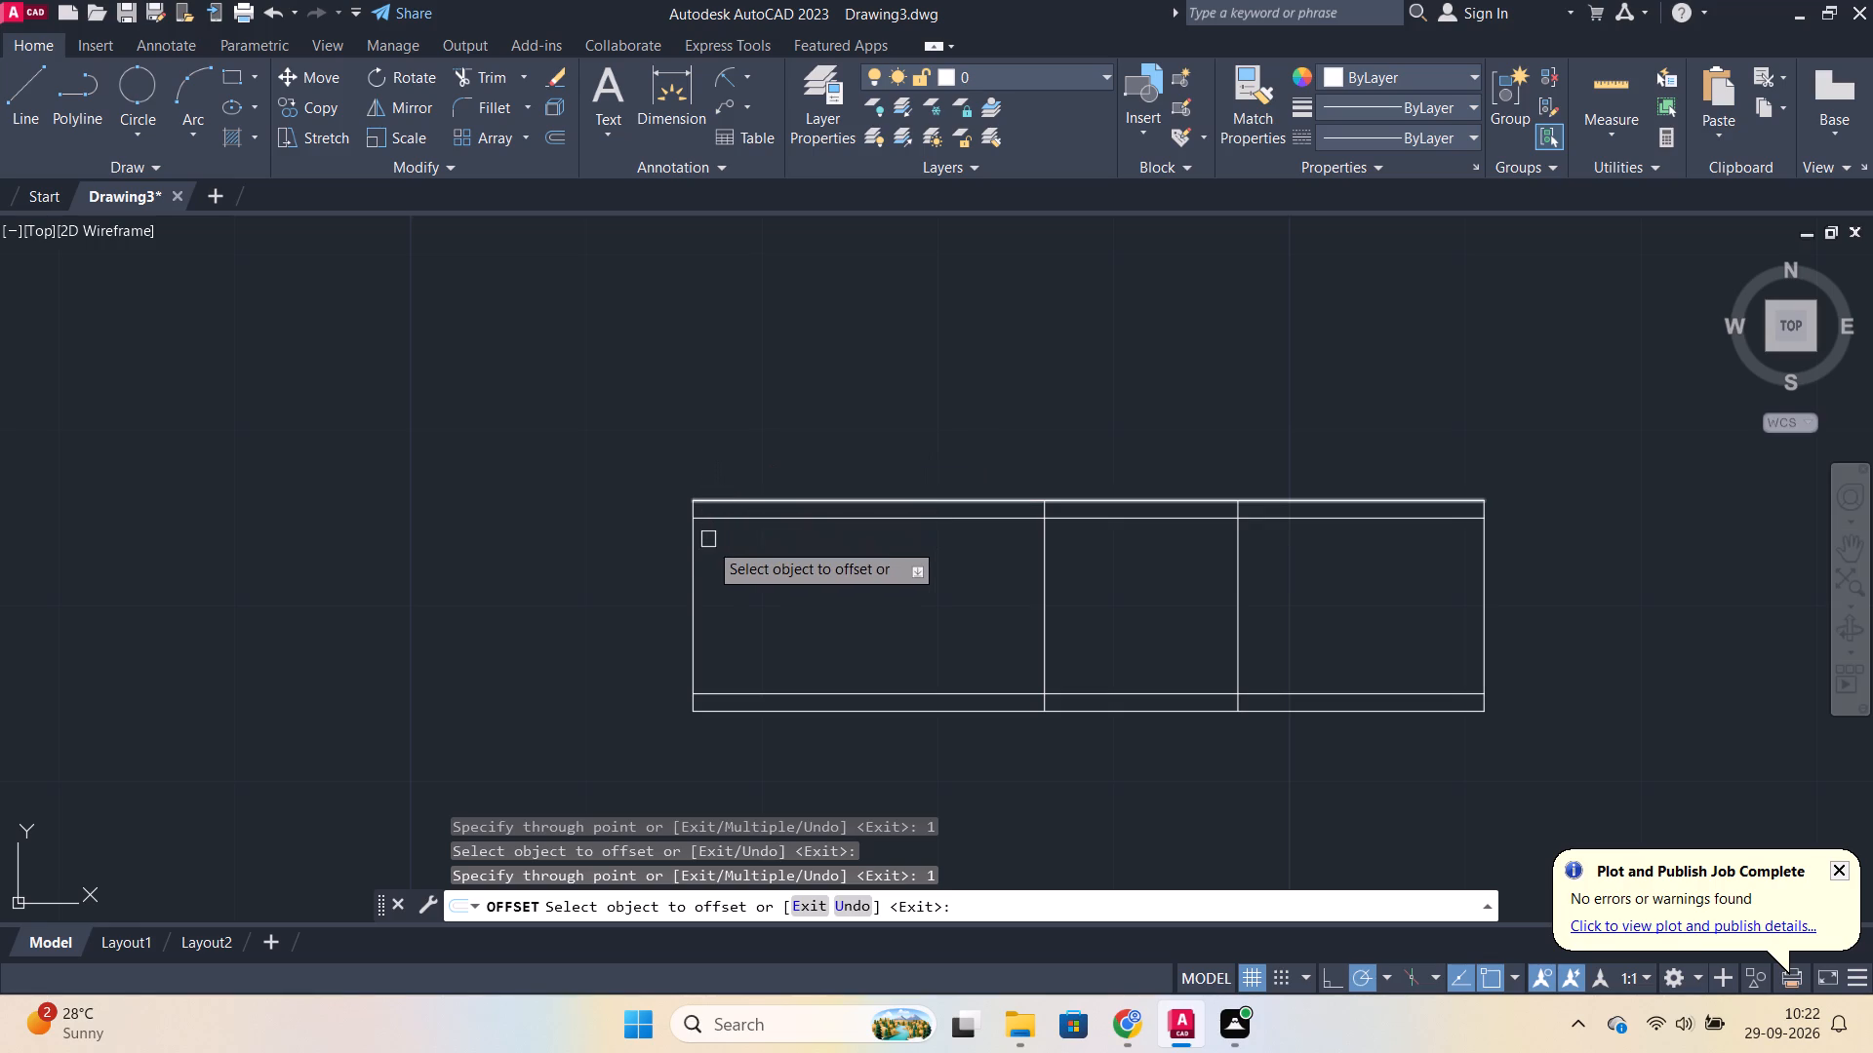
# Chamfer both corners at the left end of the 45 by 12 part with length 1 and angle 45.
pyautogui.press('Escape')
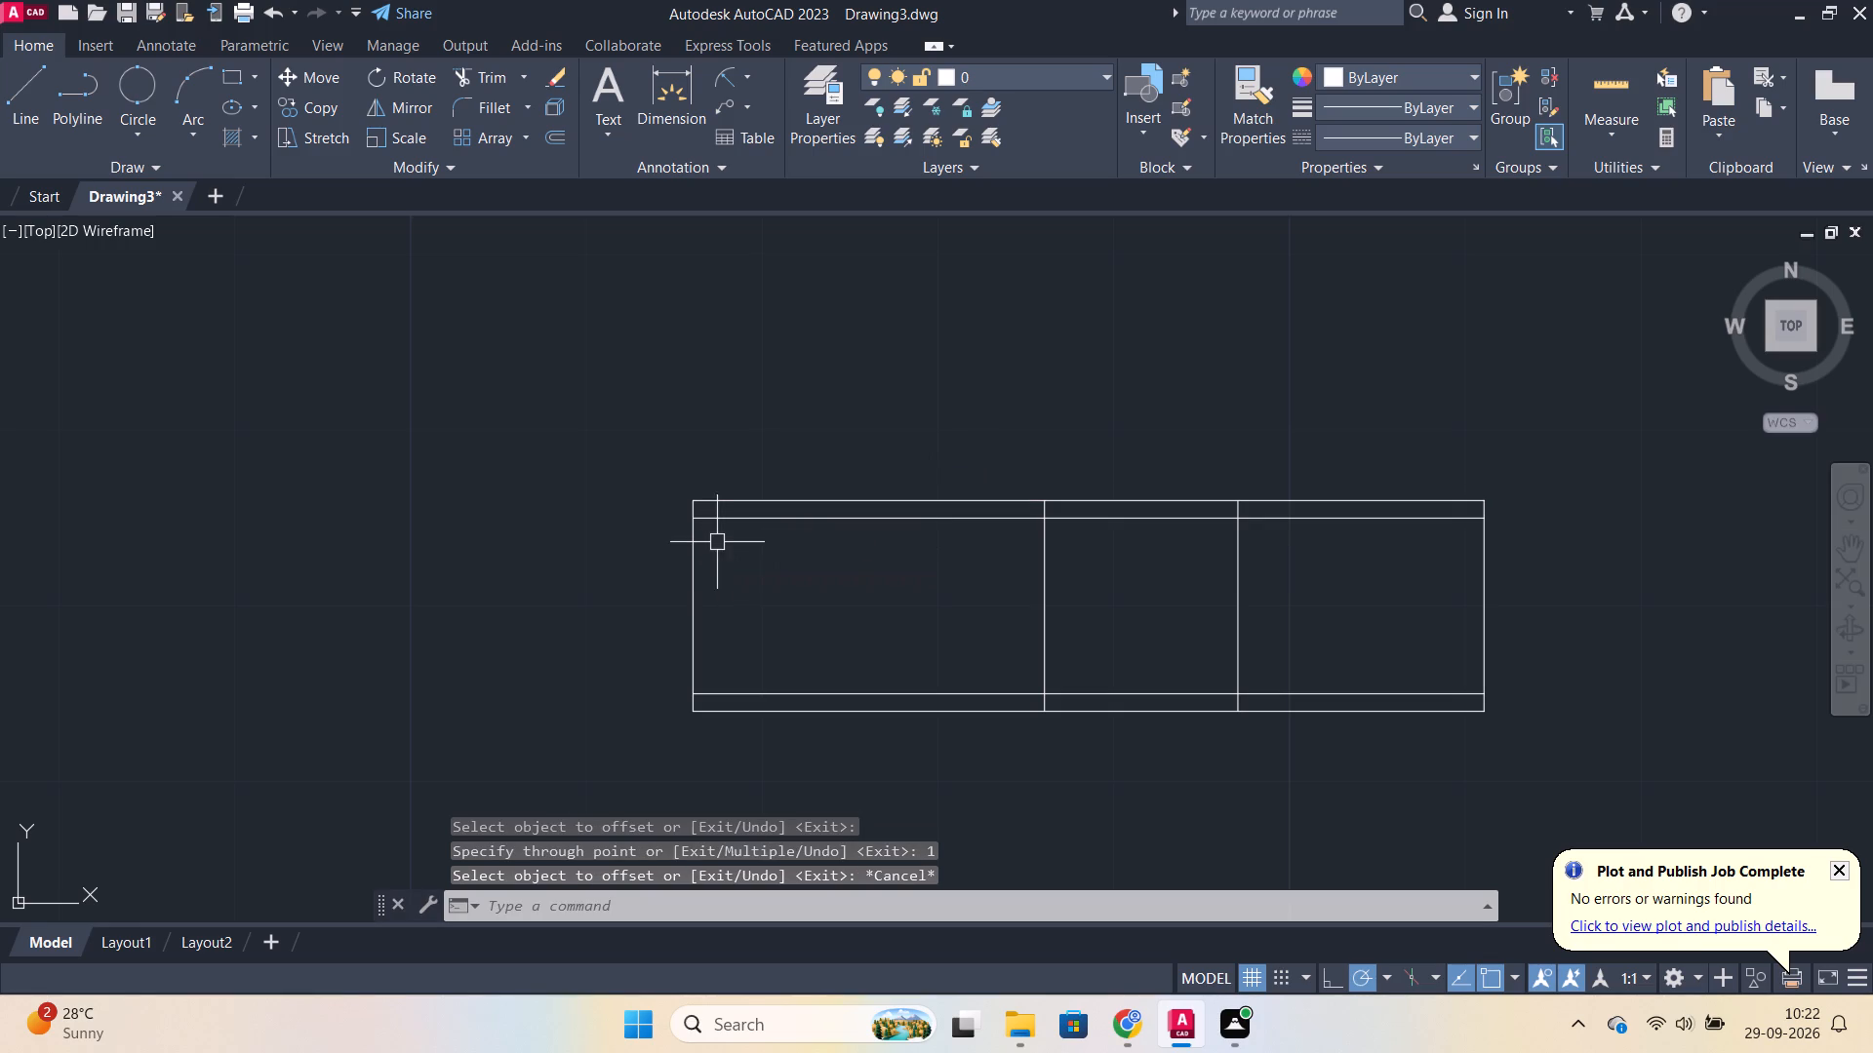
pyautogui.write('CH')
pyautogui.click(802, 639)
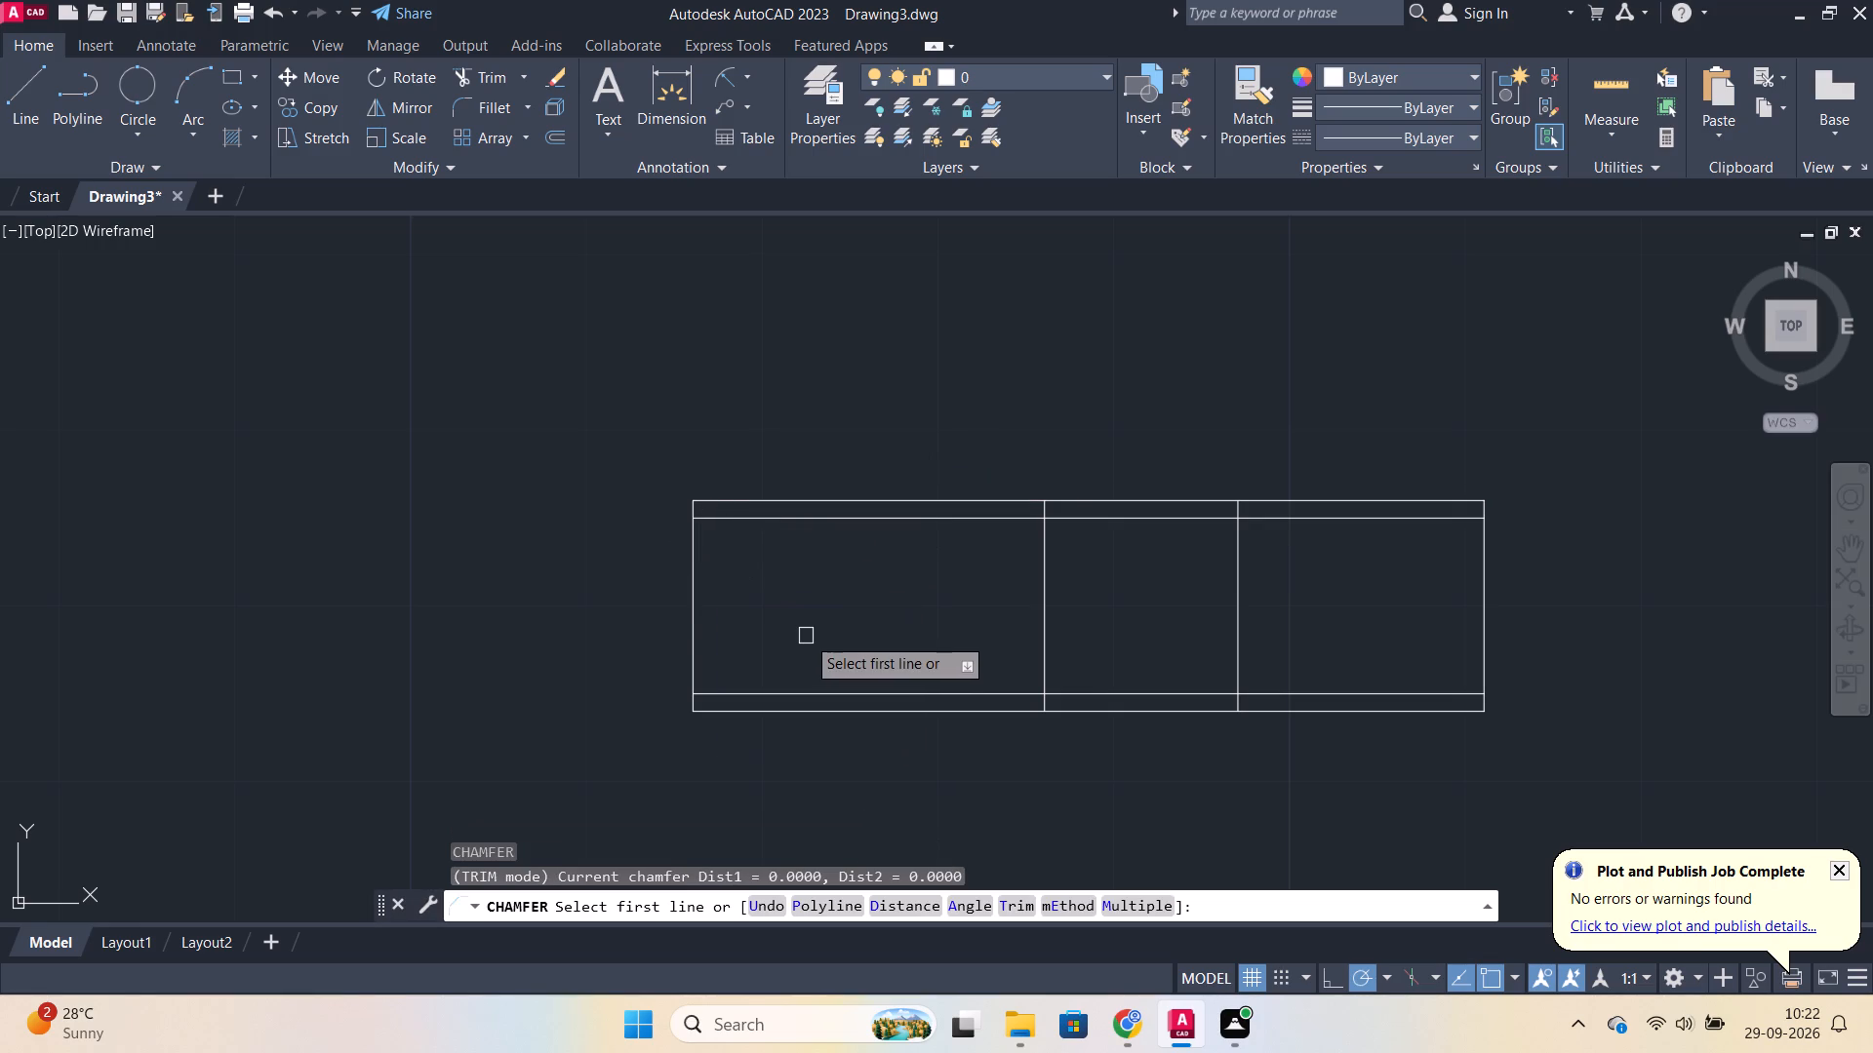
pyautogui.click(973, 903)
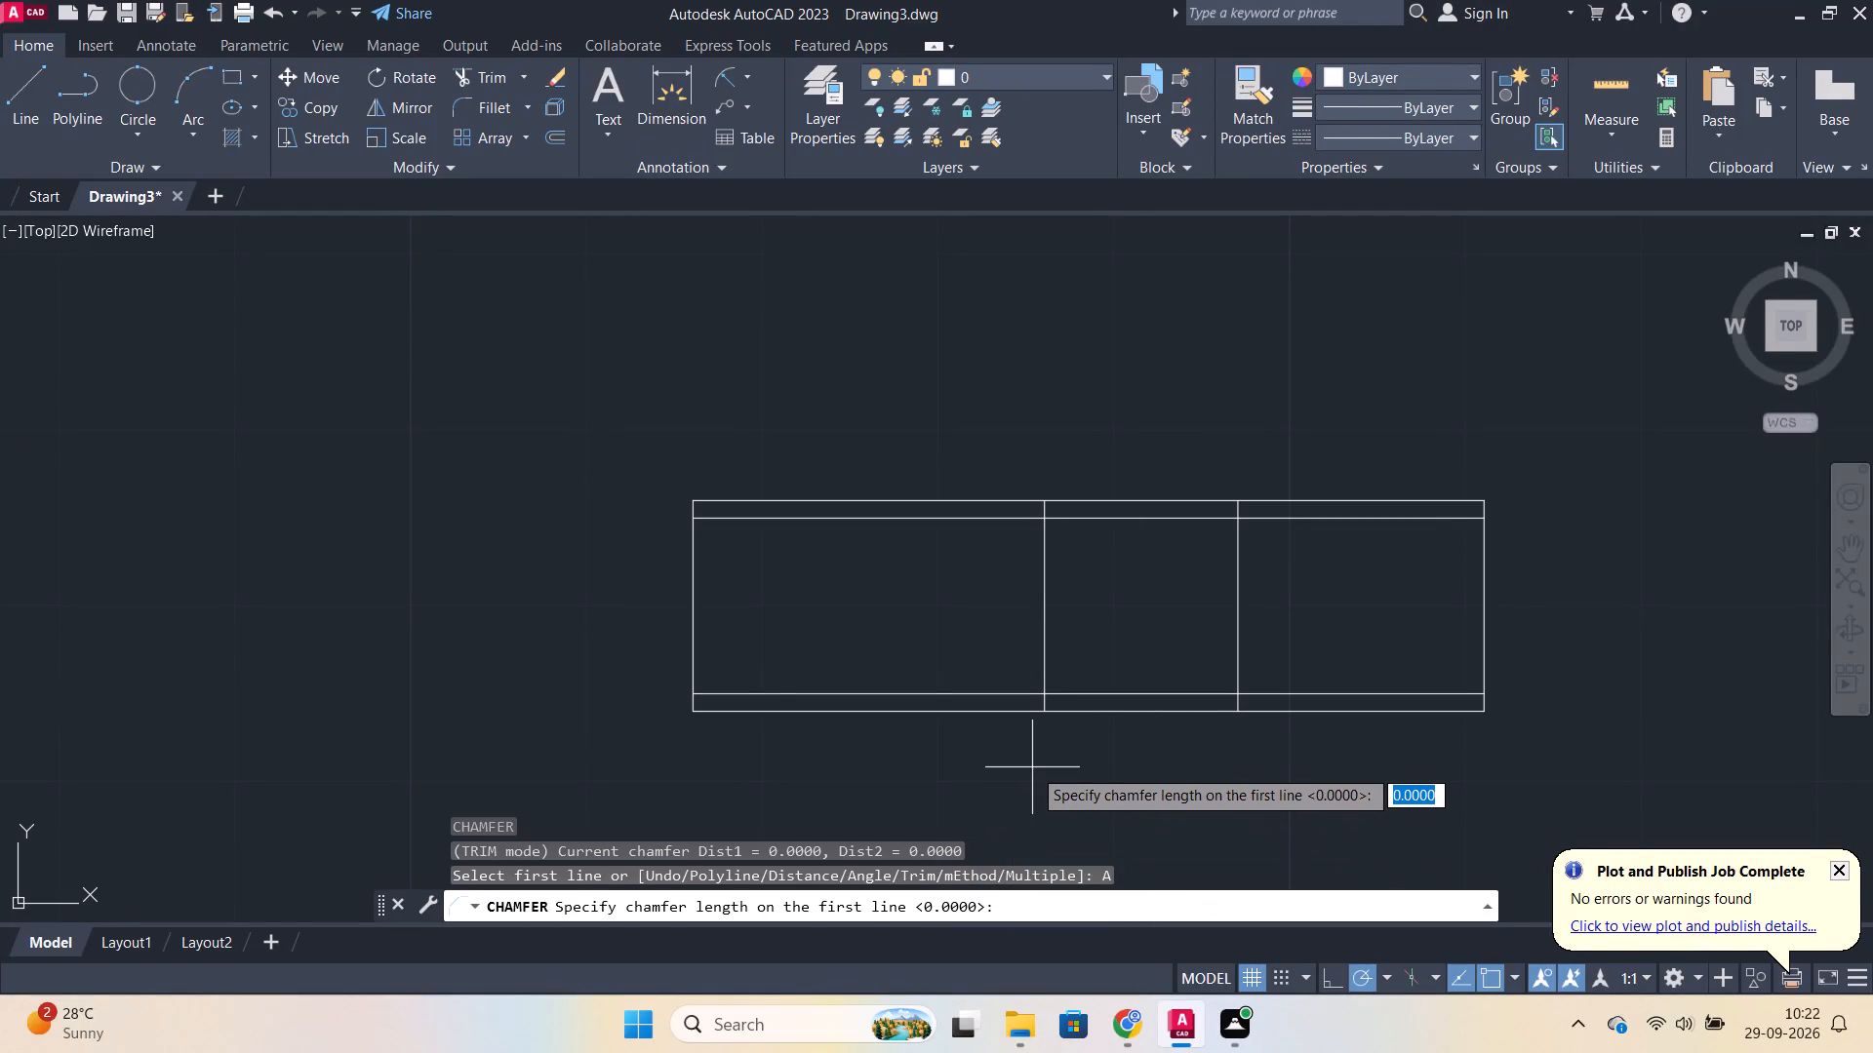
pyautogui.press('1')
pyautogui.press('Return')
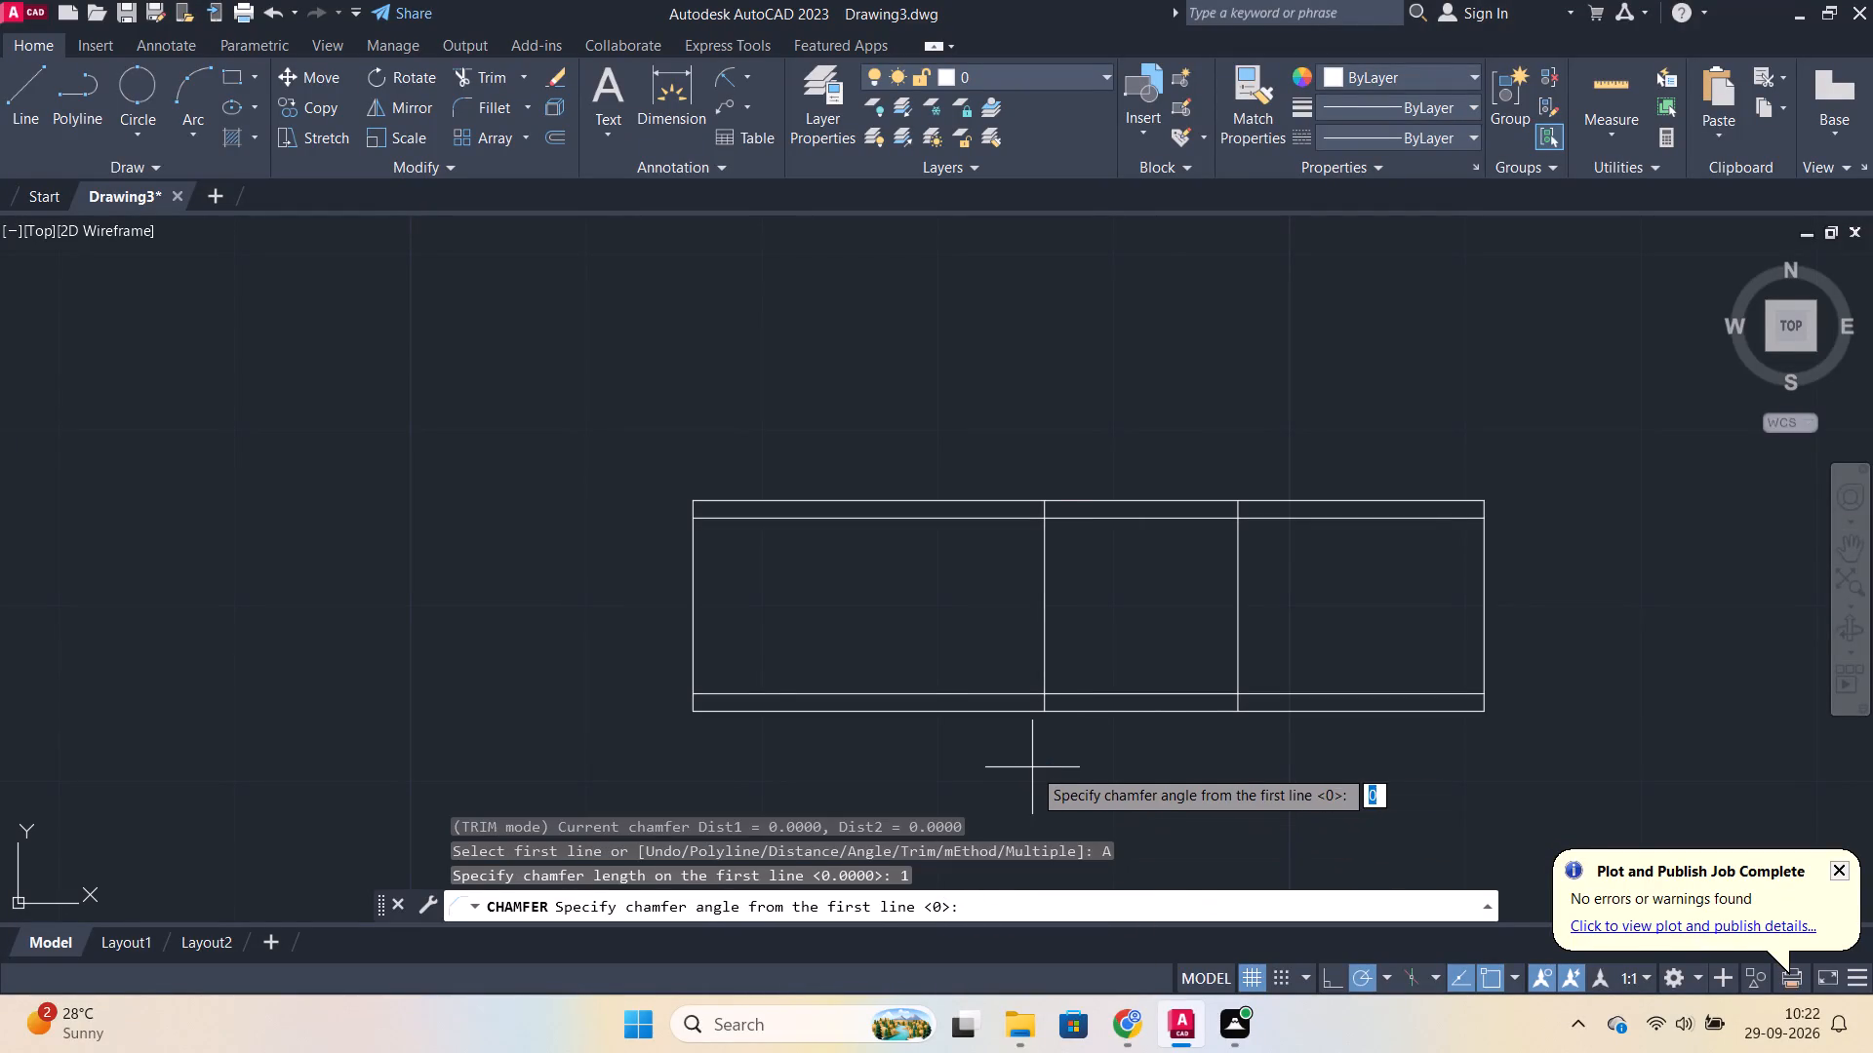
pyautogui.write('45')
pyautogui.press('Return')
pyautogui.click(692, 530)
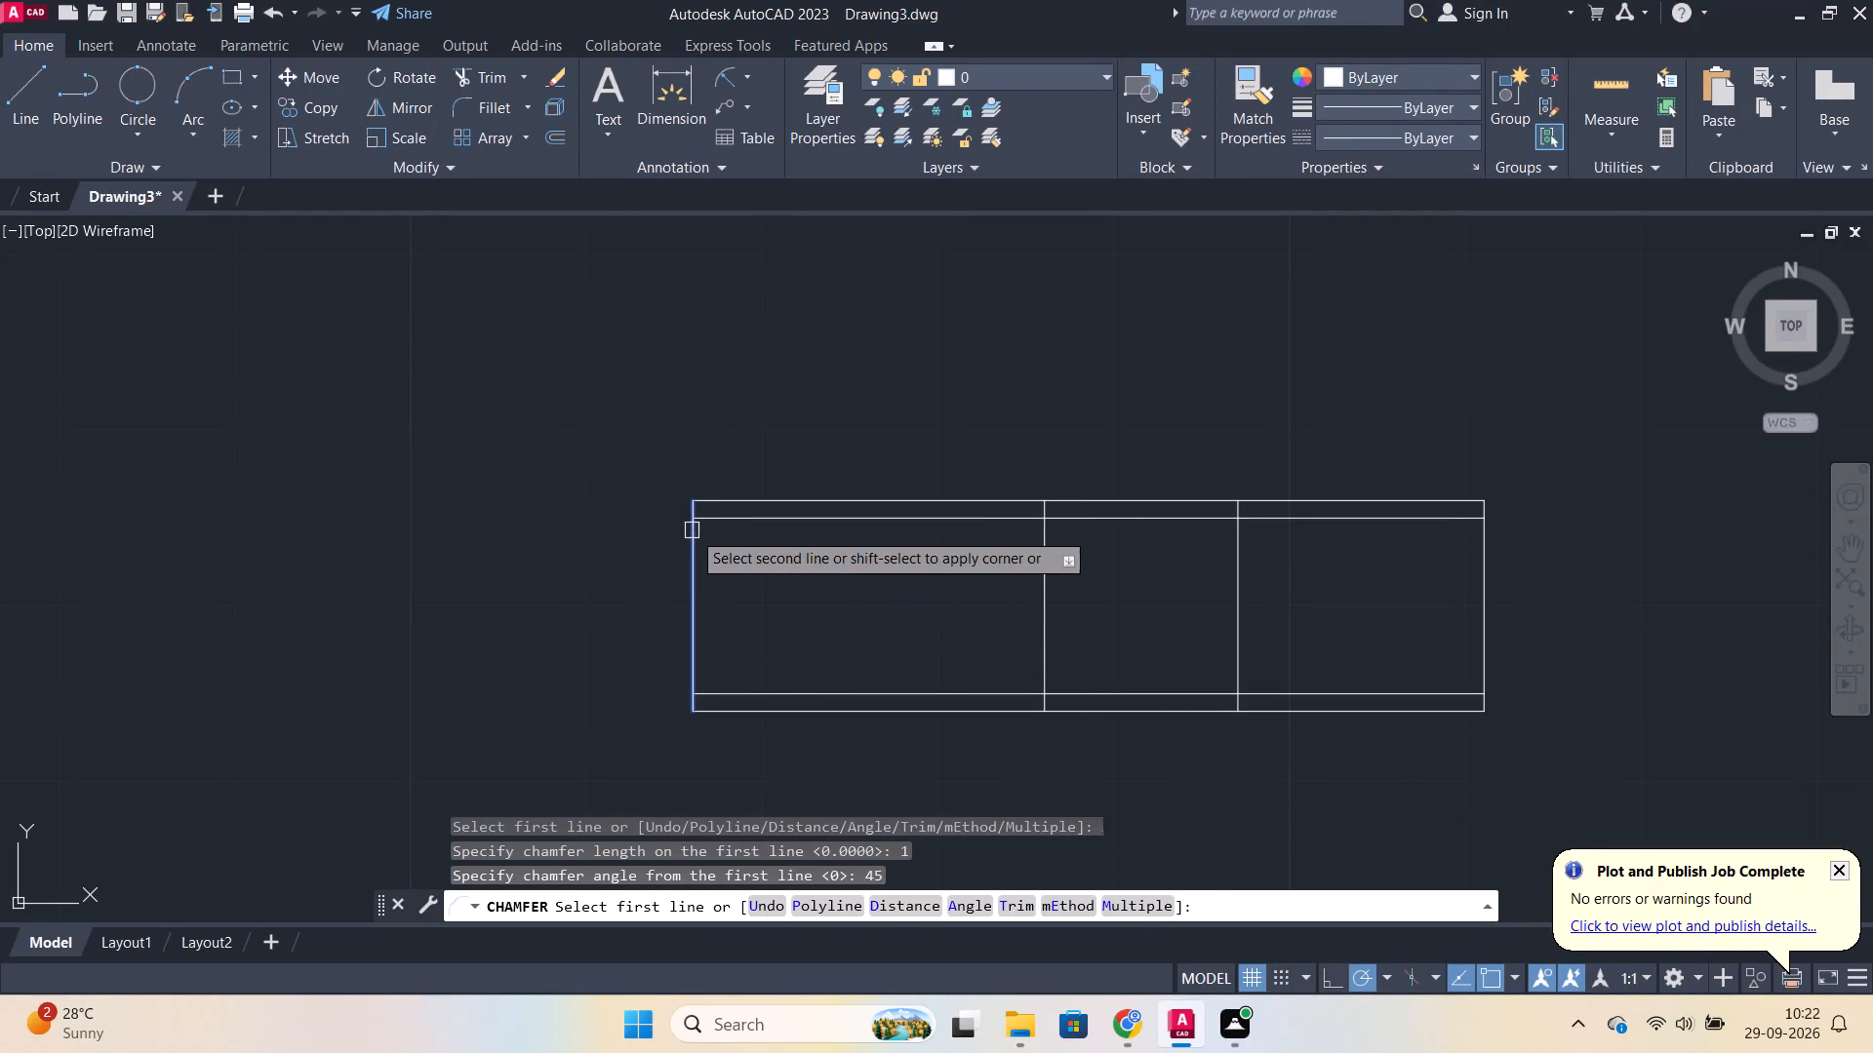
pyautogui.click(715, 503)
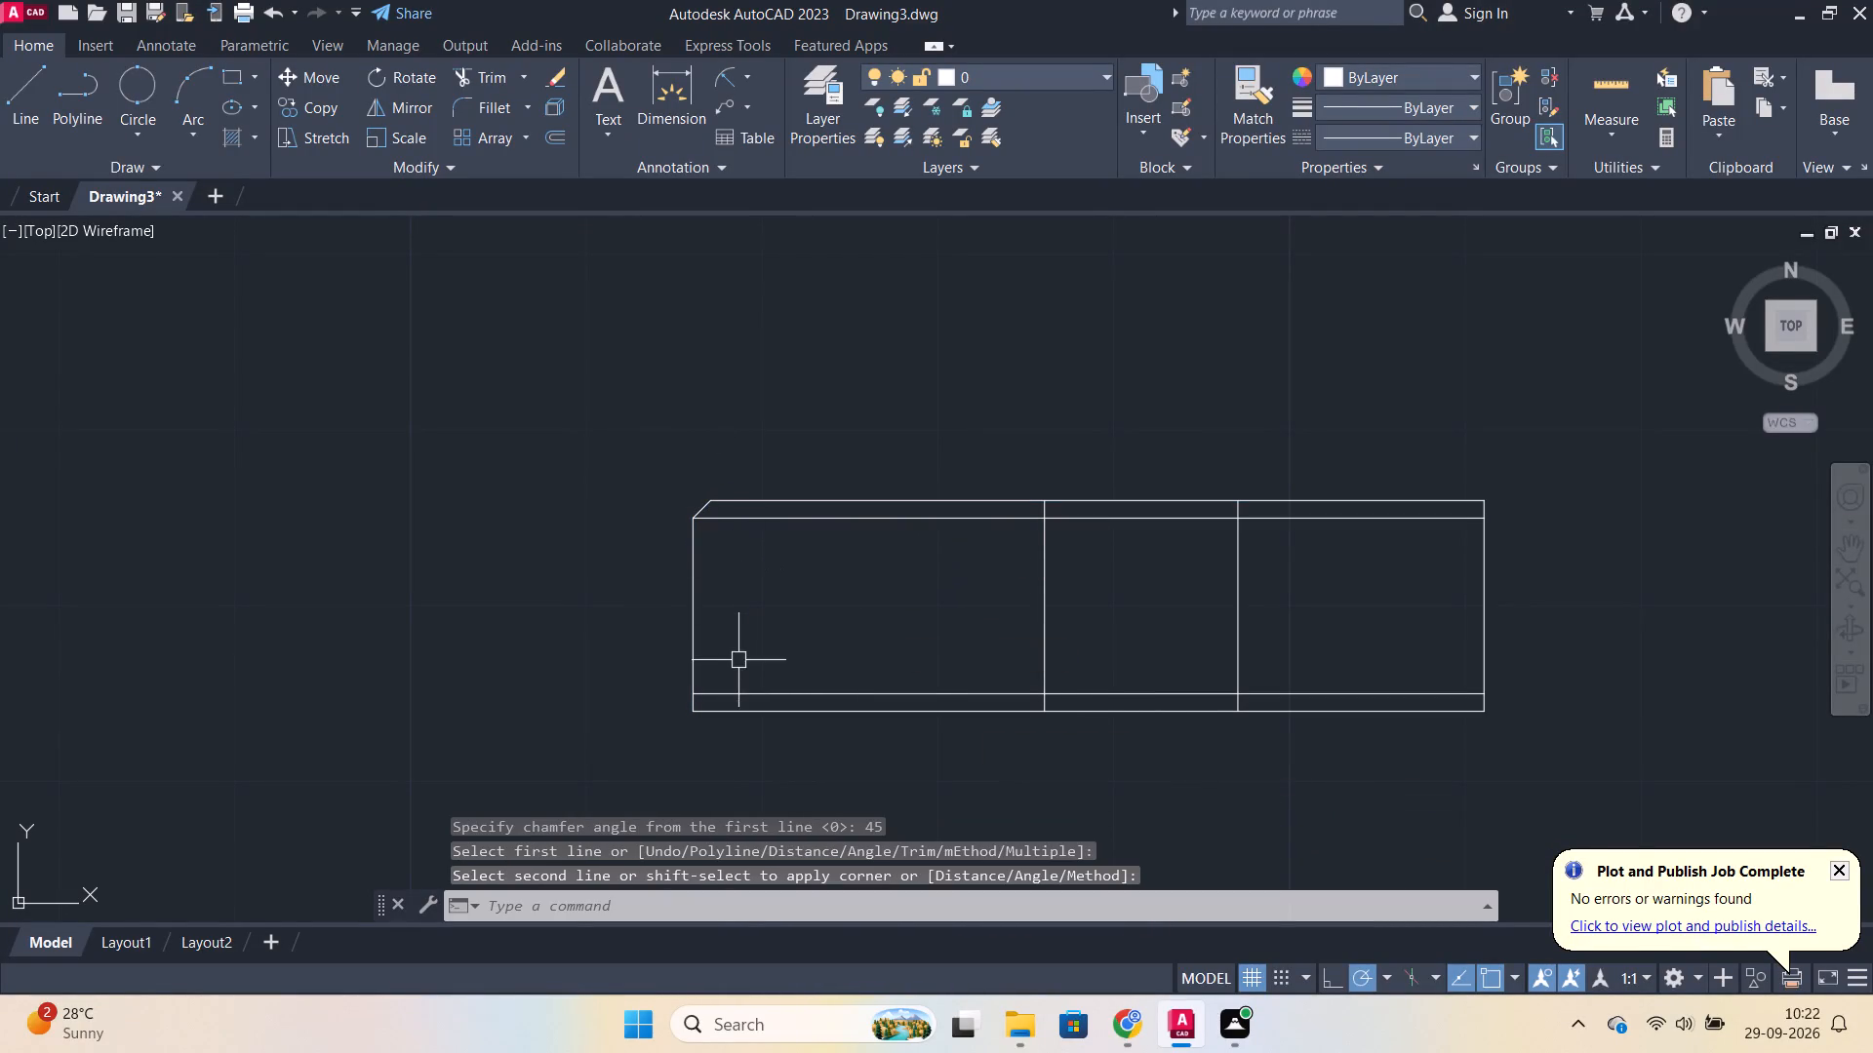
pyautogui.press('space')
pyautogui.click(695, 666)
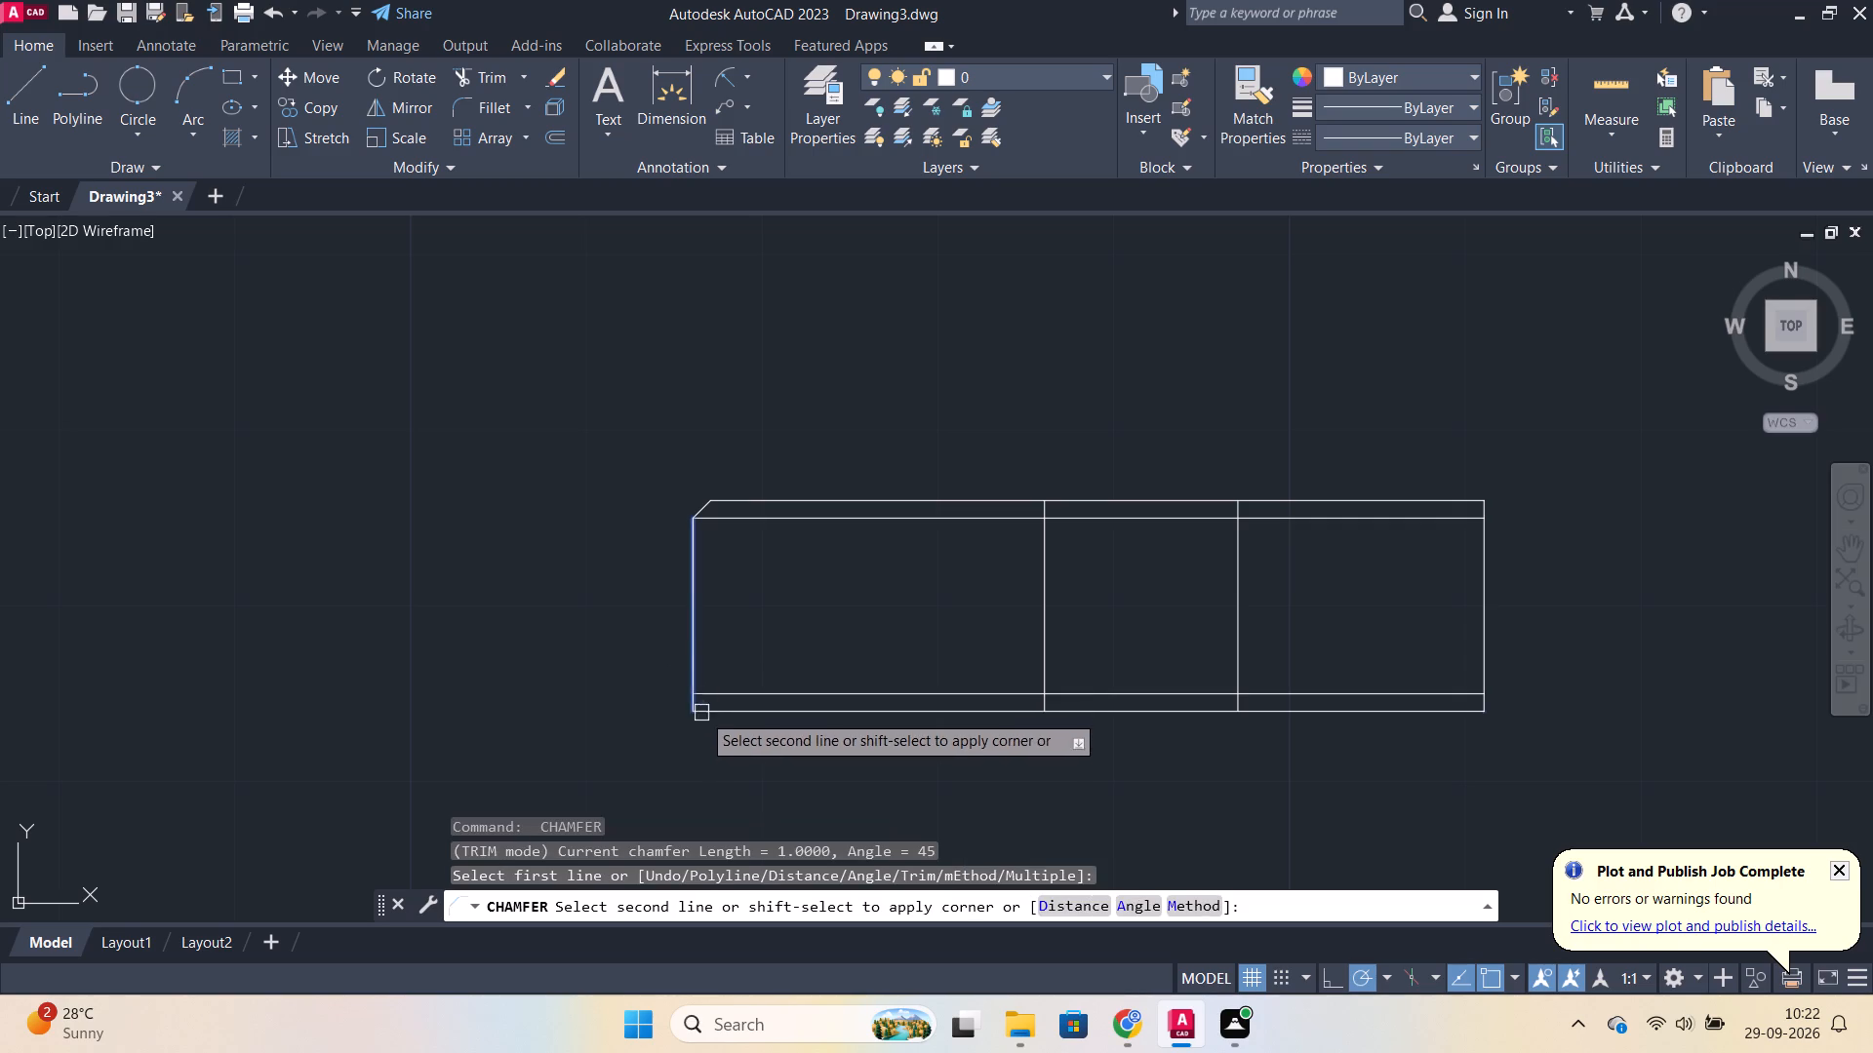
pyautogui.click(711, 715)
# Chamfer both corners at the part's right end with the same length 1 and angle 45.
pyautogui.press('space')
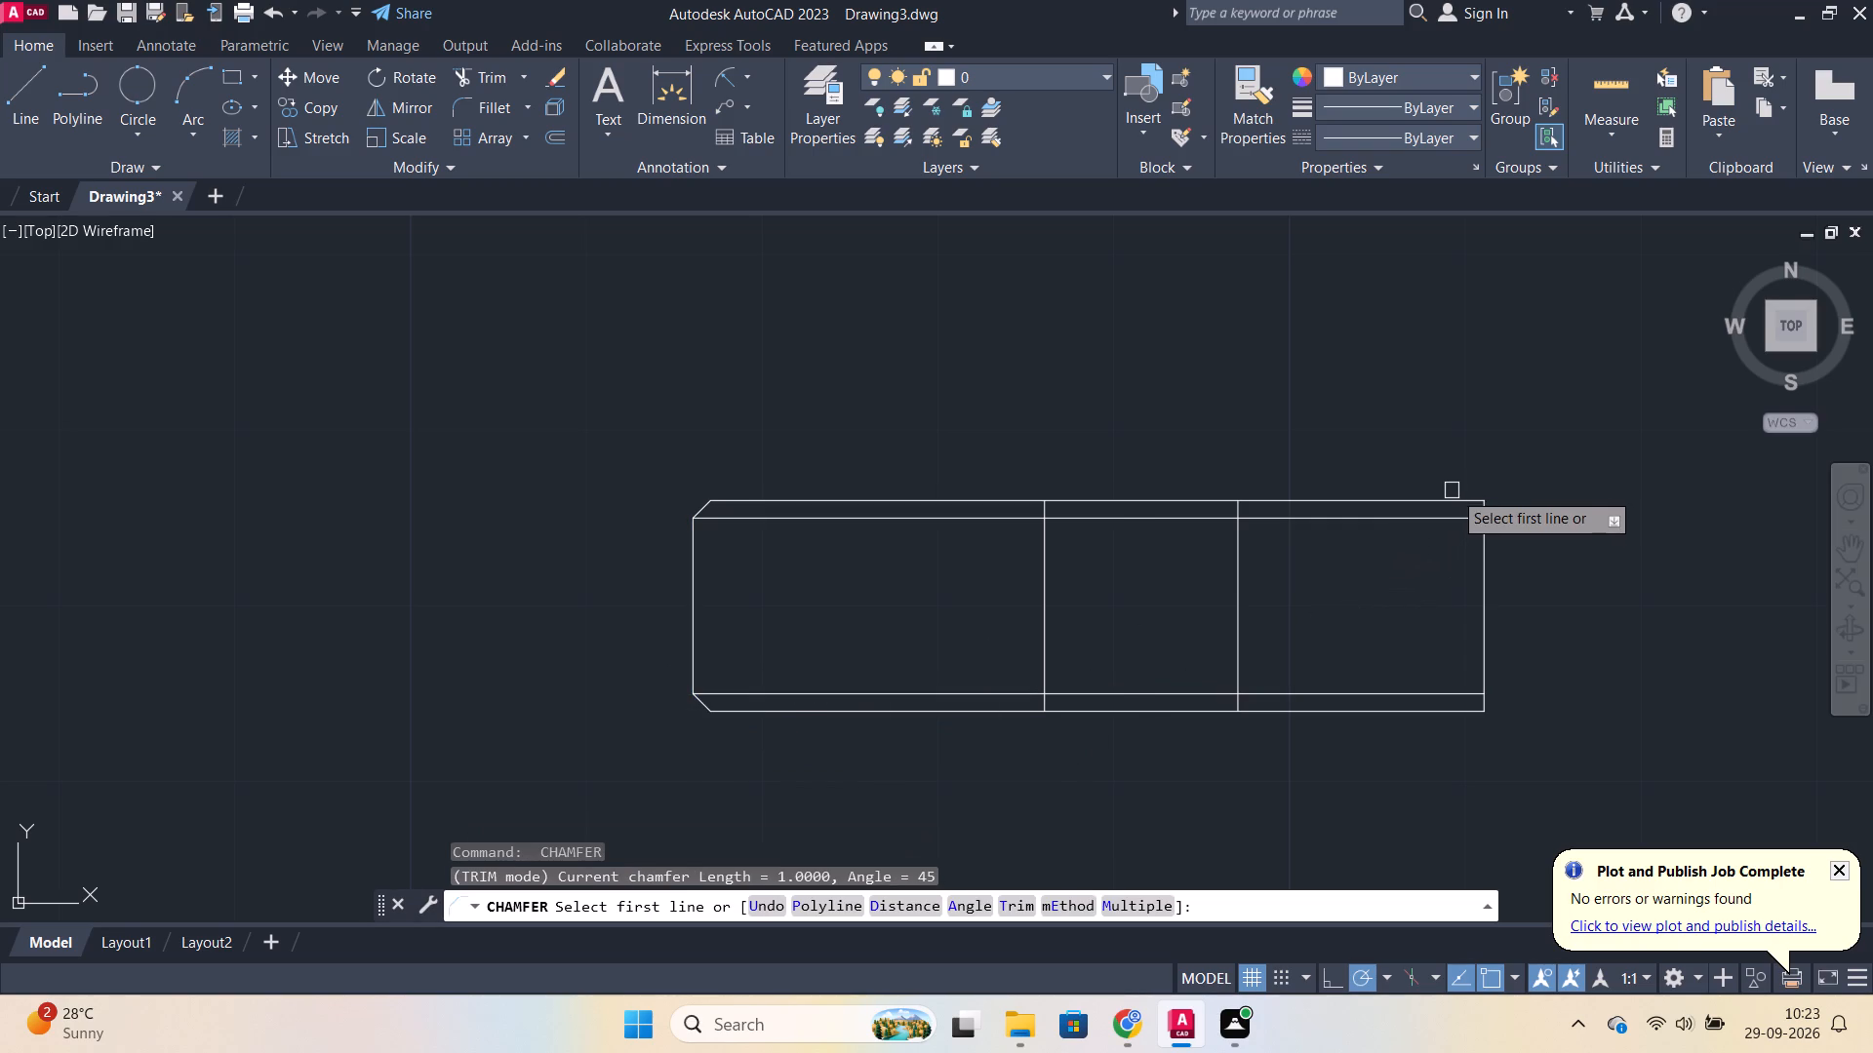
pyautogui.click(1463, 493)
pyautogui.click(1479, 541)
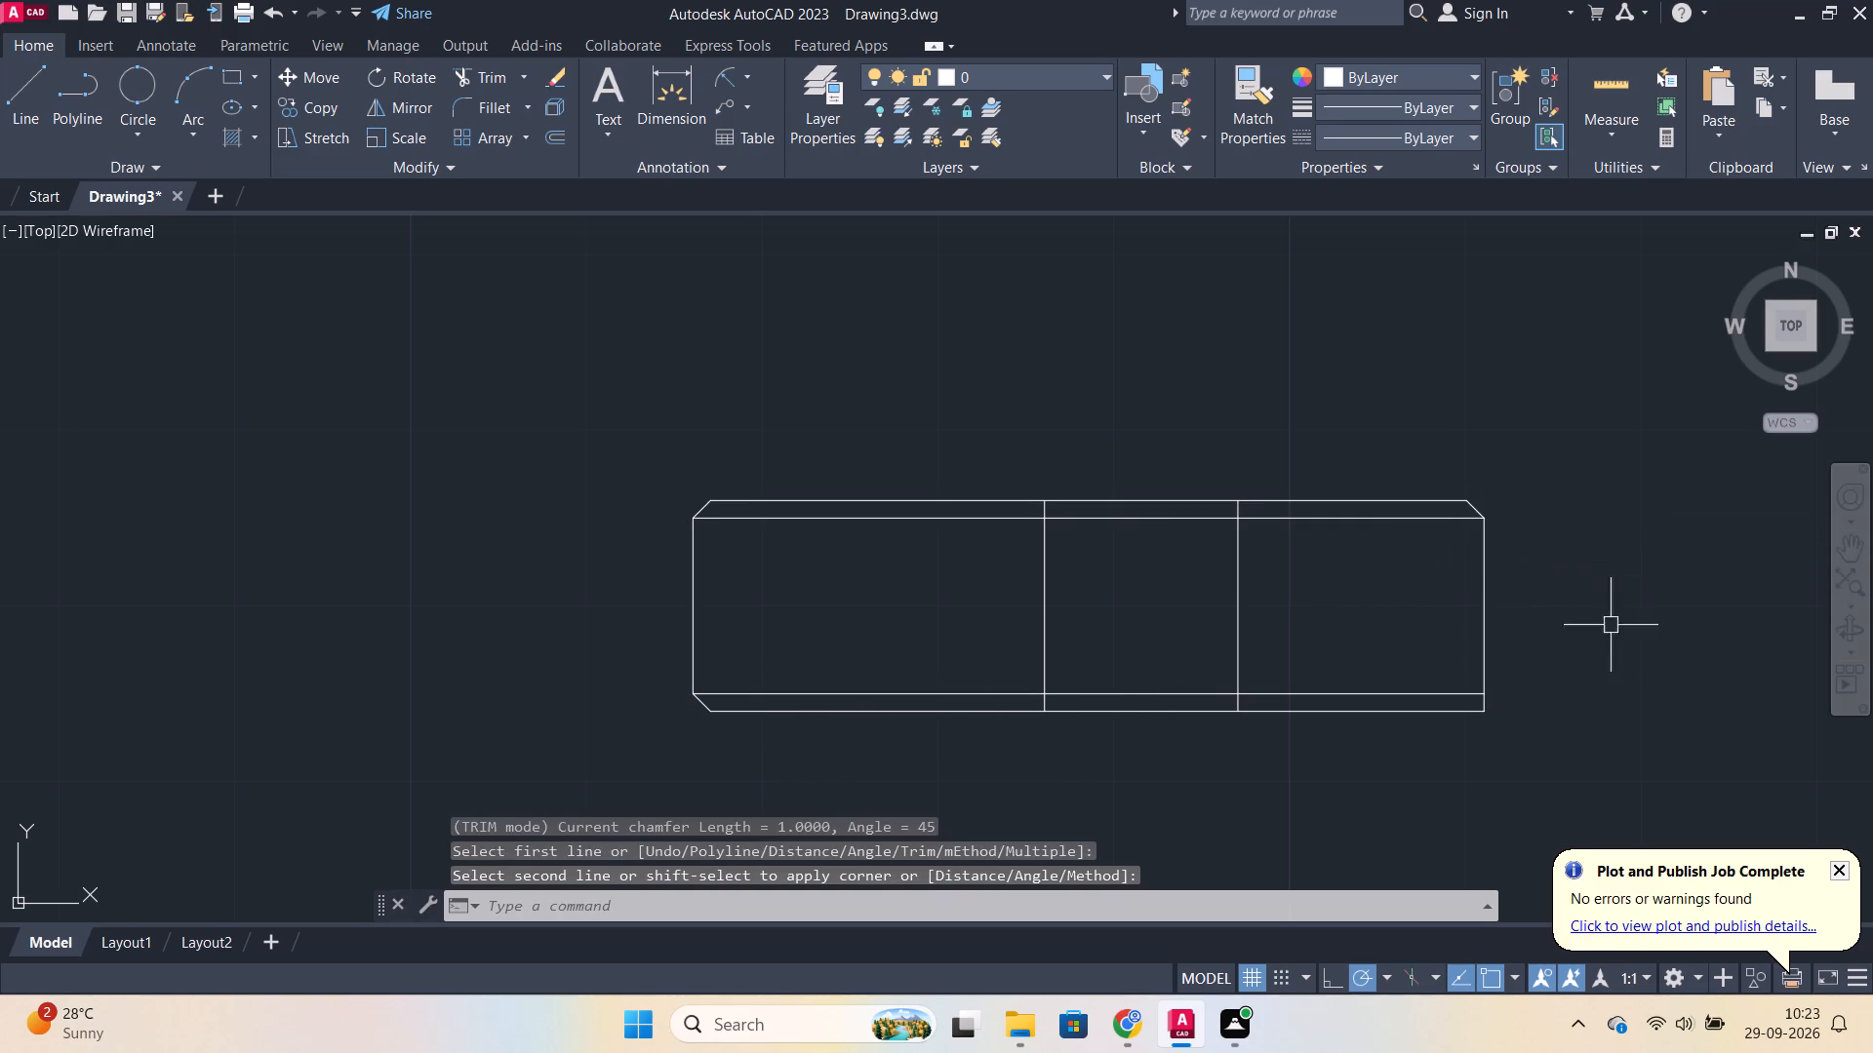
pyautogui.press('space')
pyautogui.click(1483, 675)
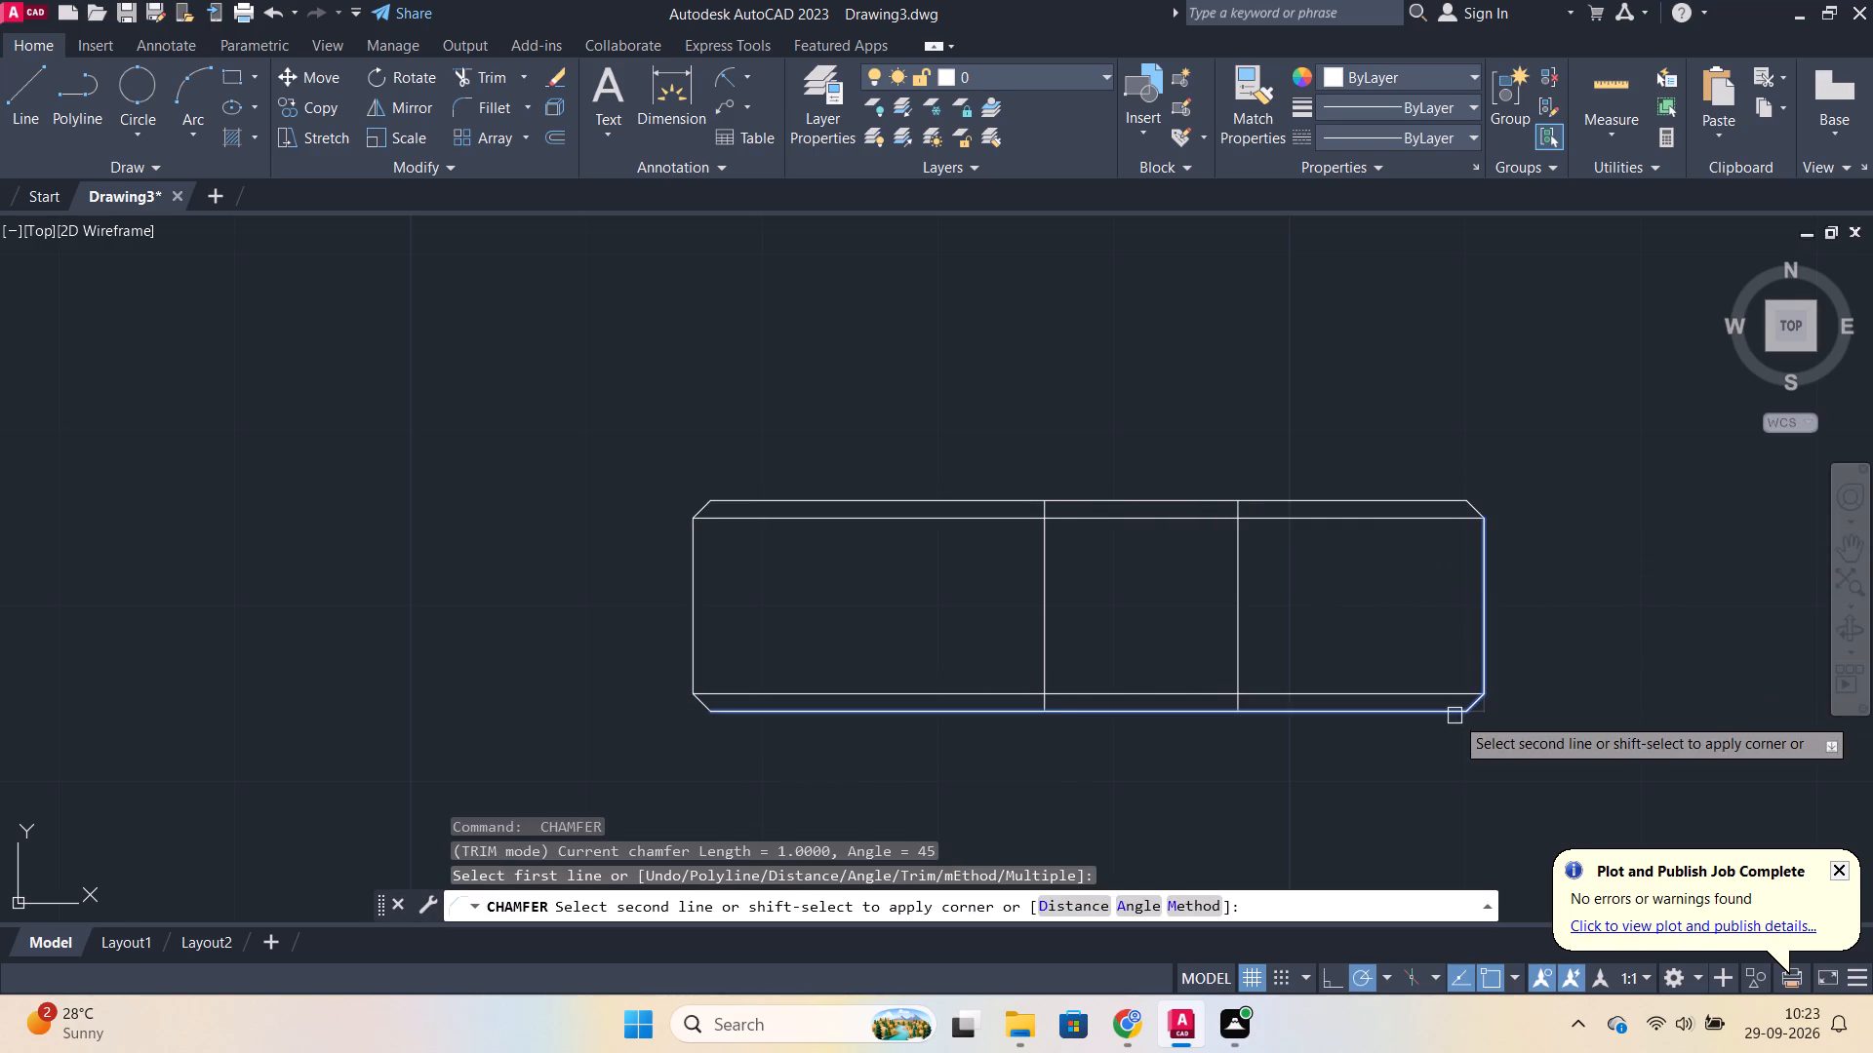
pyautogui.click(1455, 716)
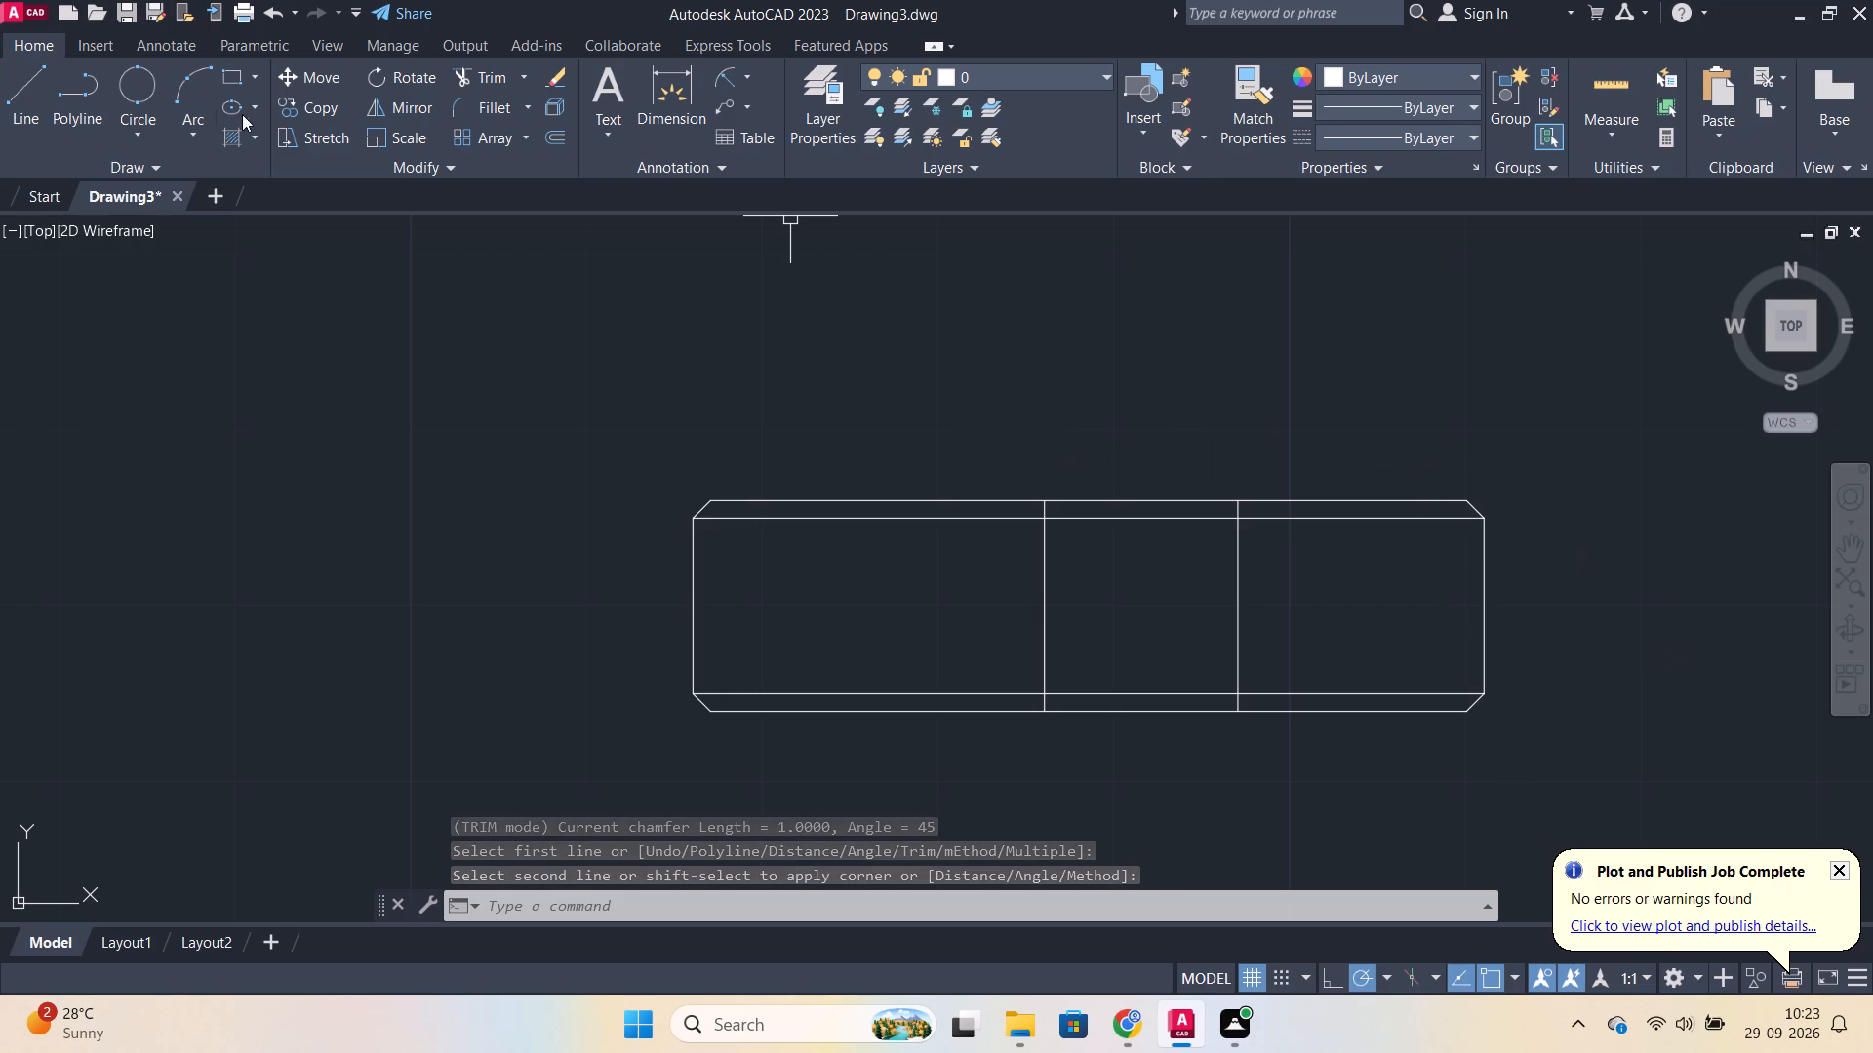
# Draw a vertical line joining the inner ends of the two chamfers at the part's left end.
pyautogui.click(30, 94)
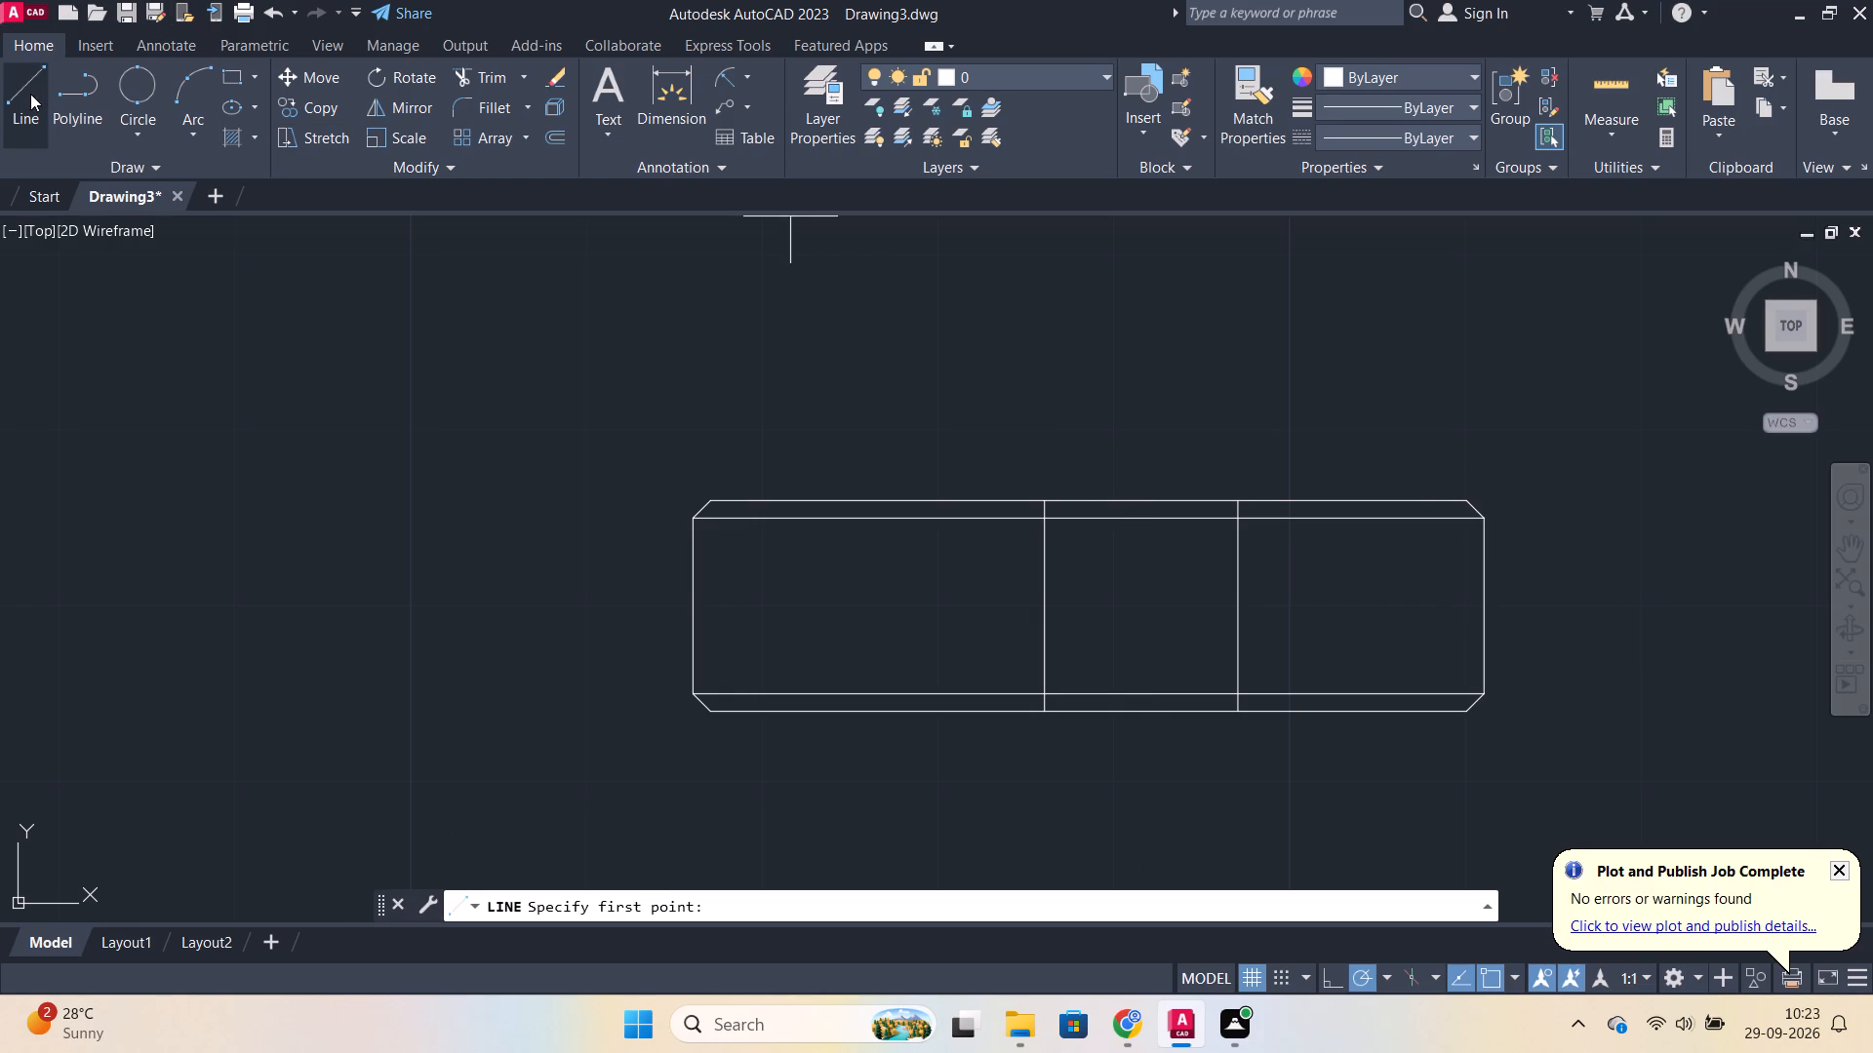
pyautogui.scroll(2, 814, 574)
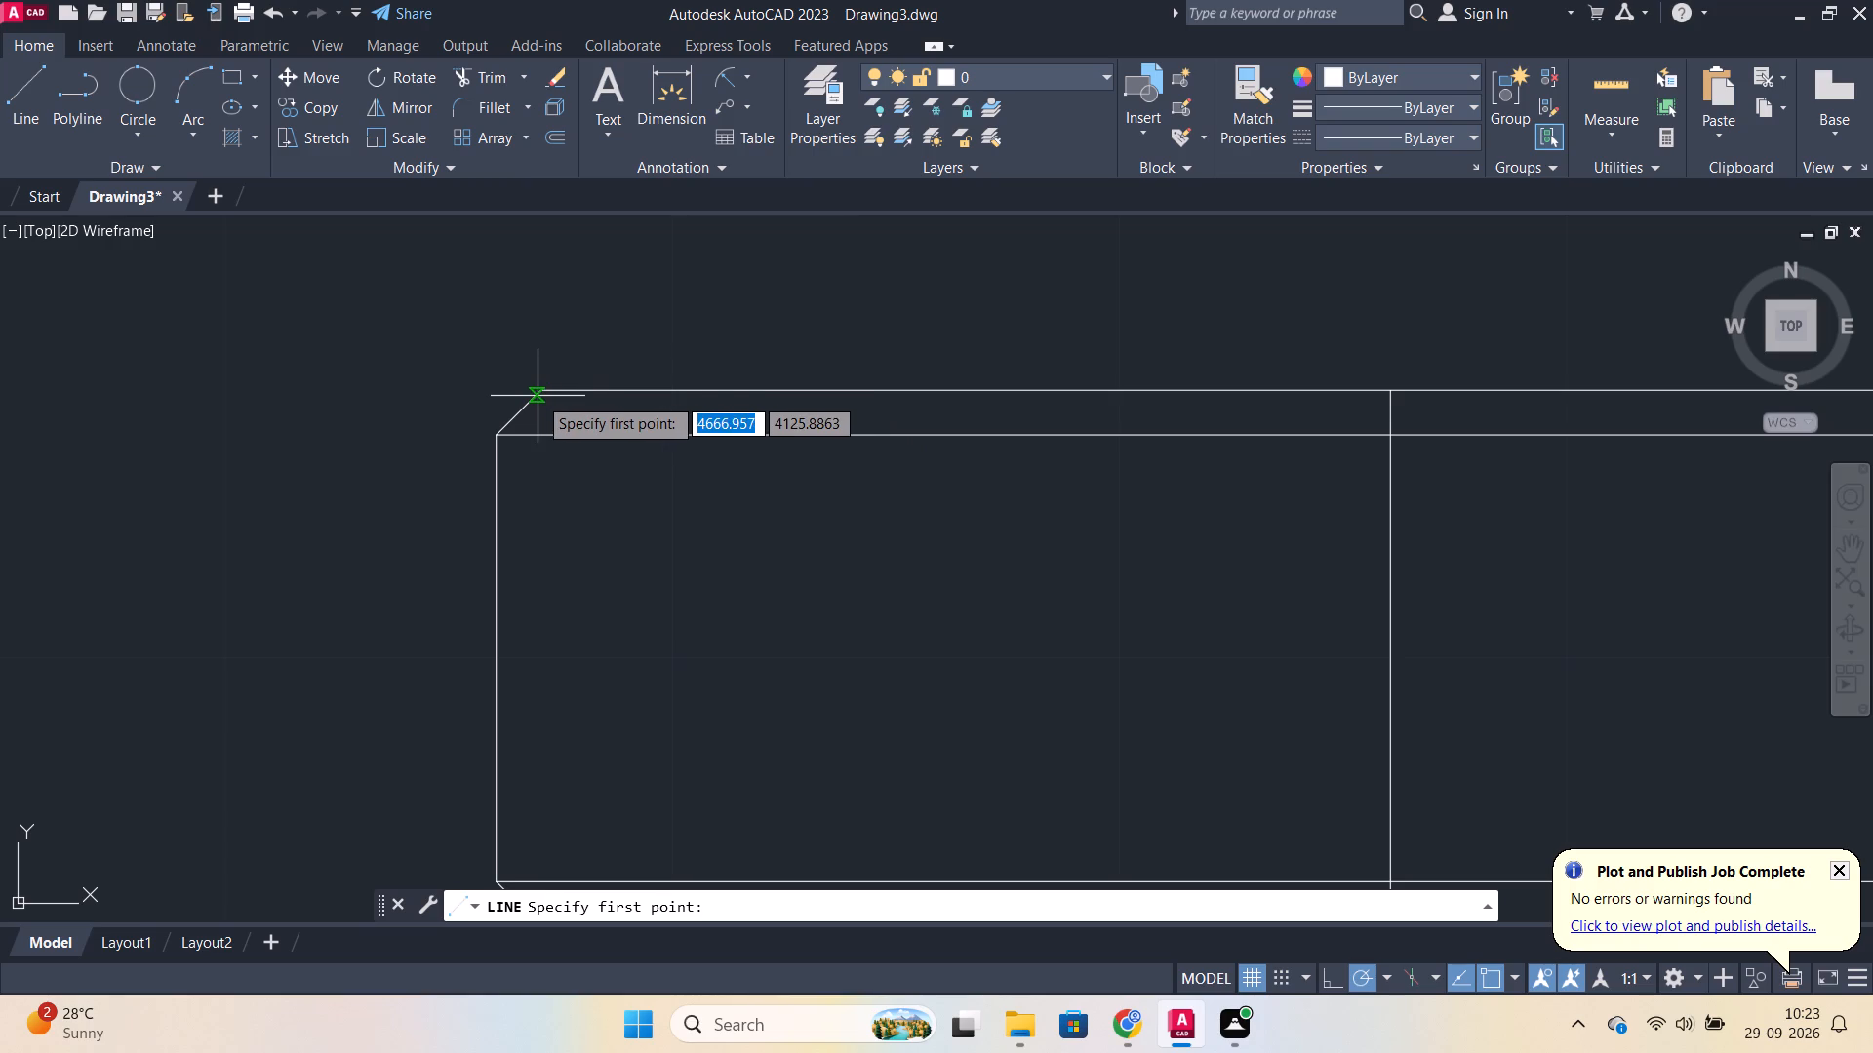
pyautogui.click(538, 392)
pyautogui.scroll(-3, 555, 575)
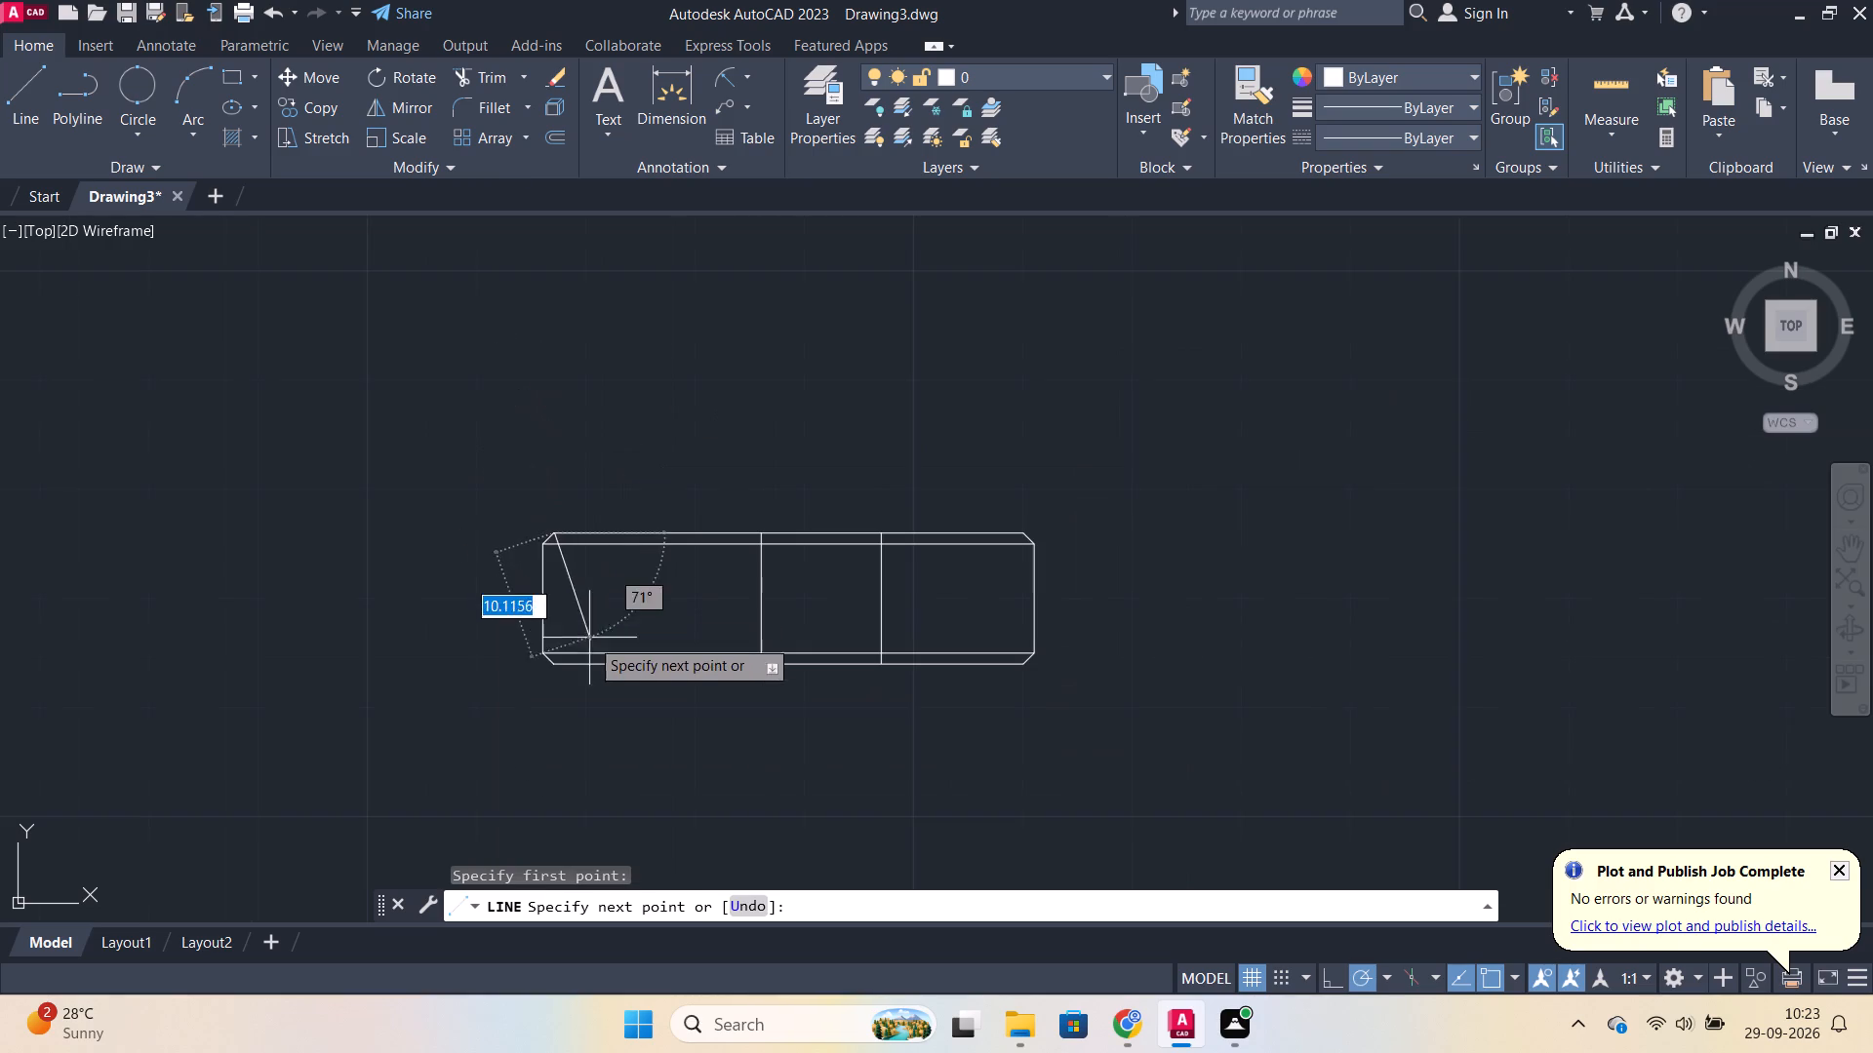
pyautogui.scroll(3, 550, 658)
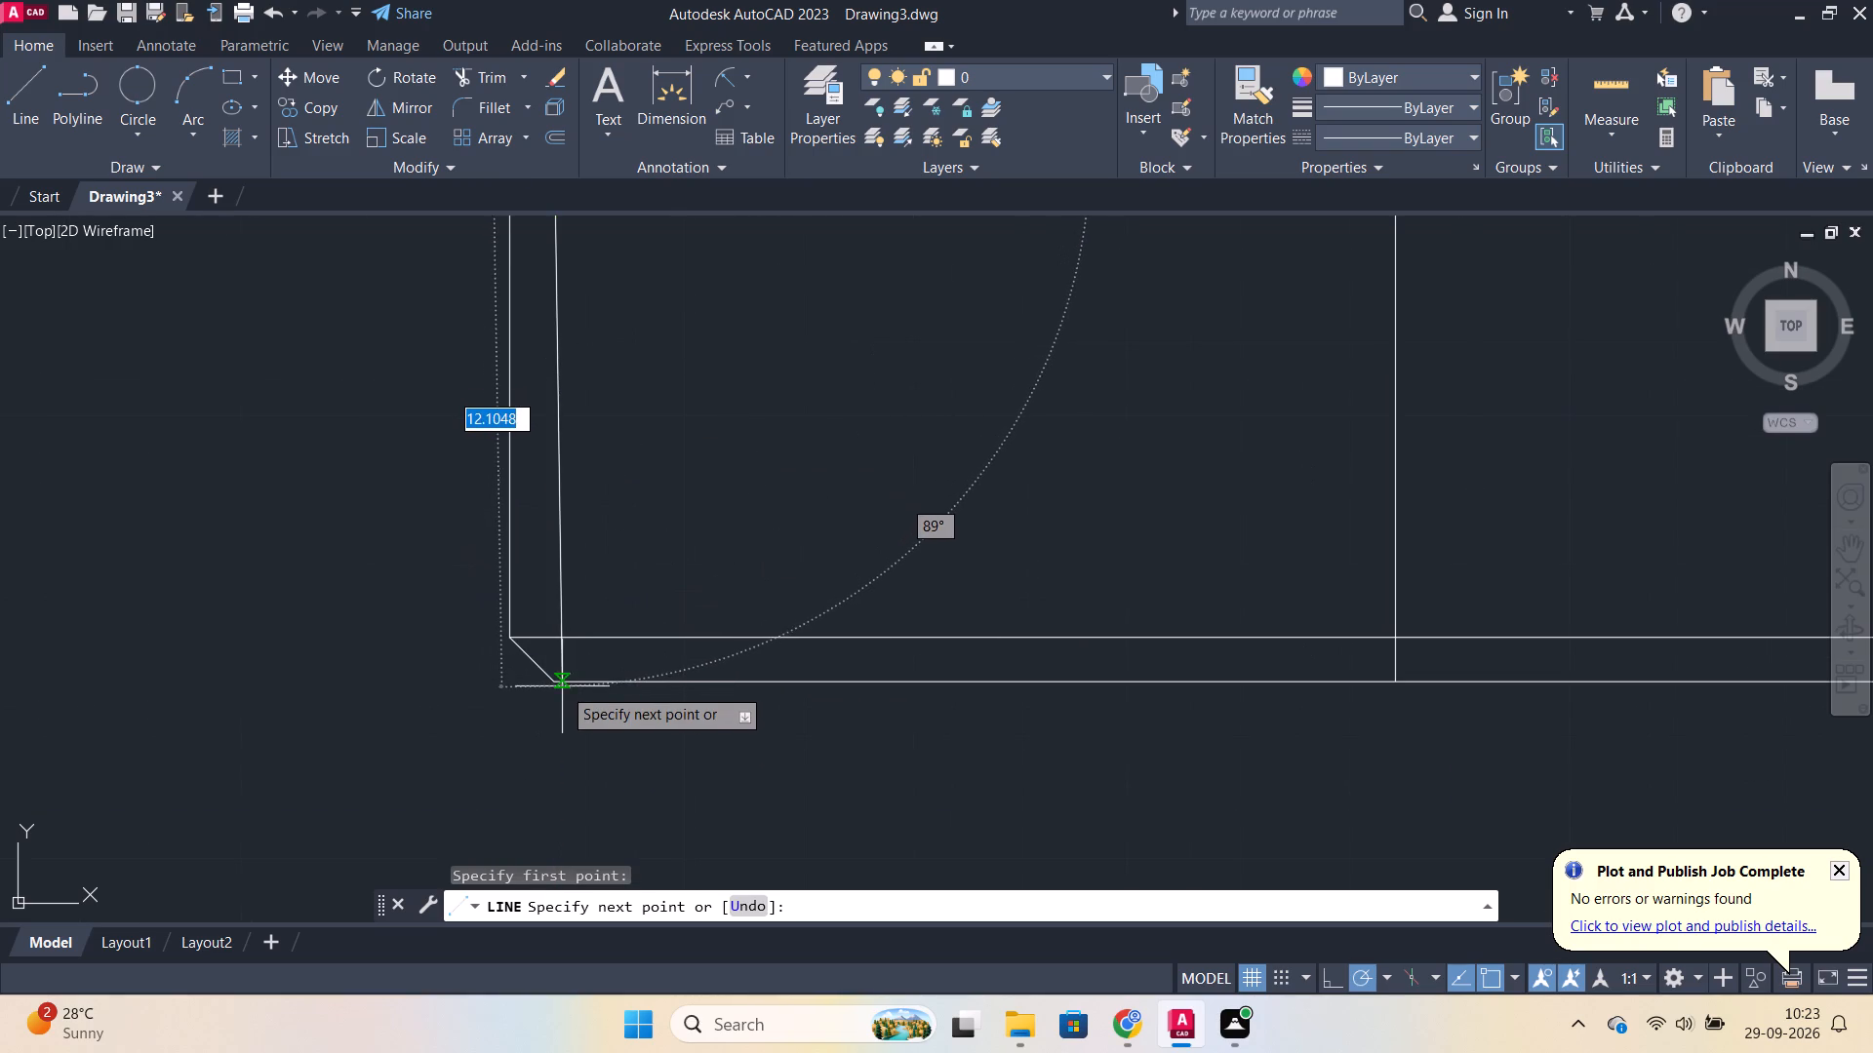
pyautogui.click(558, 686)
pyautogui.scroll(-3, 761, 517)
pyautogui.press('Escape')
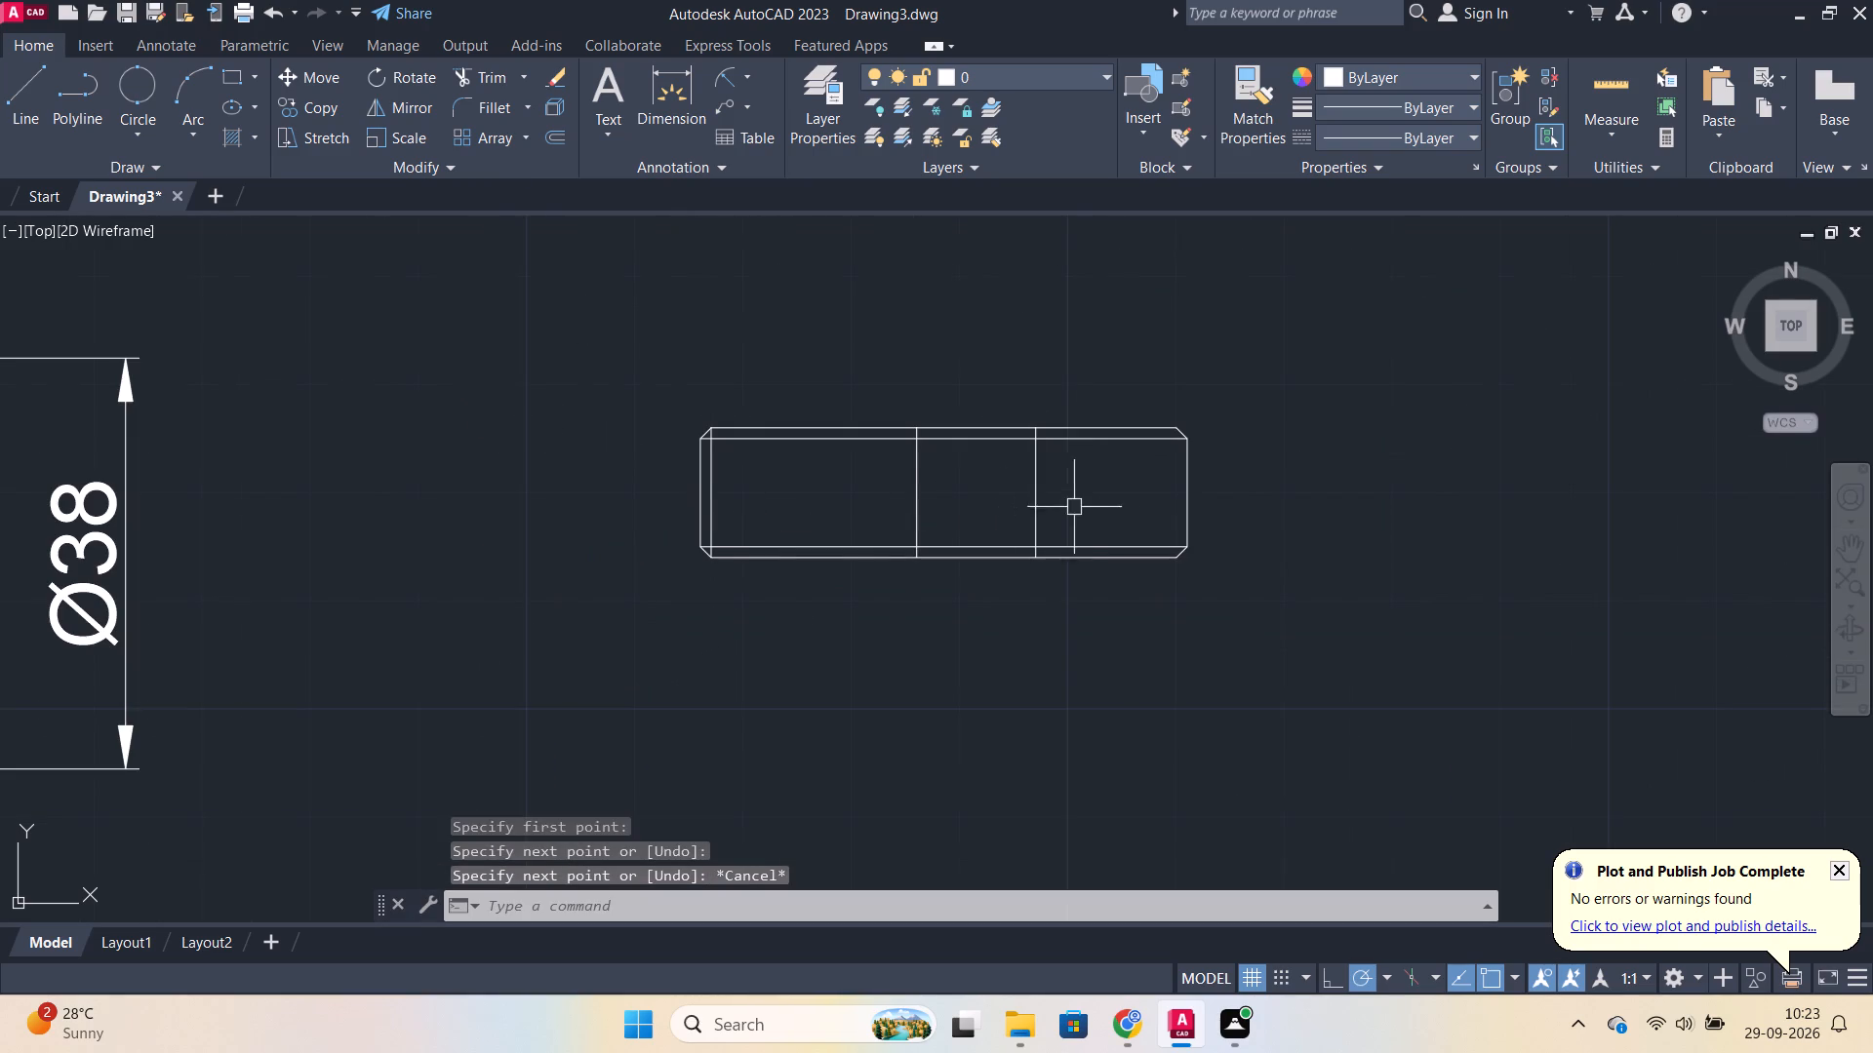
# Draw a vertical line joining the inner ends of the two chamfers at the part's right end.
pyautogui.press('space')
pyautogui.scroll(2, 1181, 525)
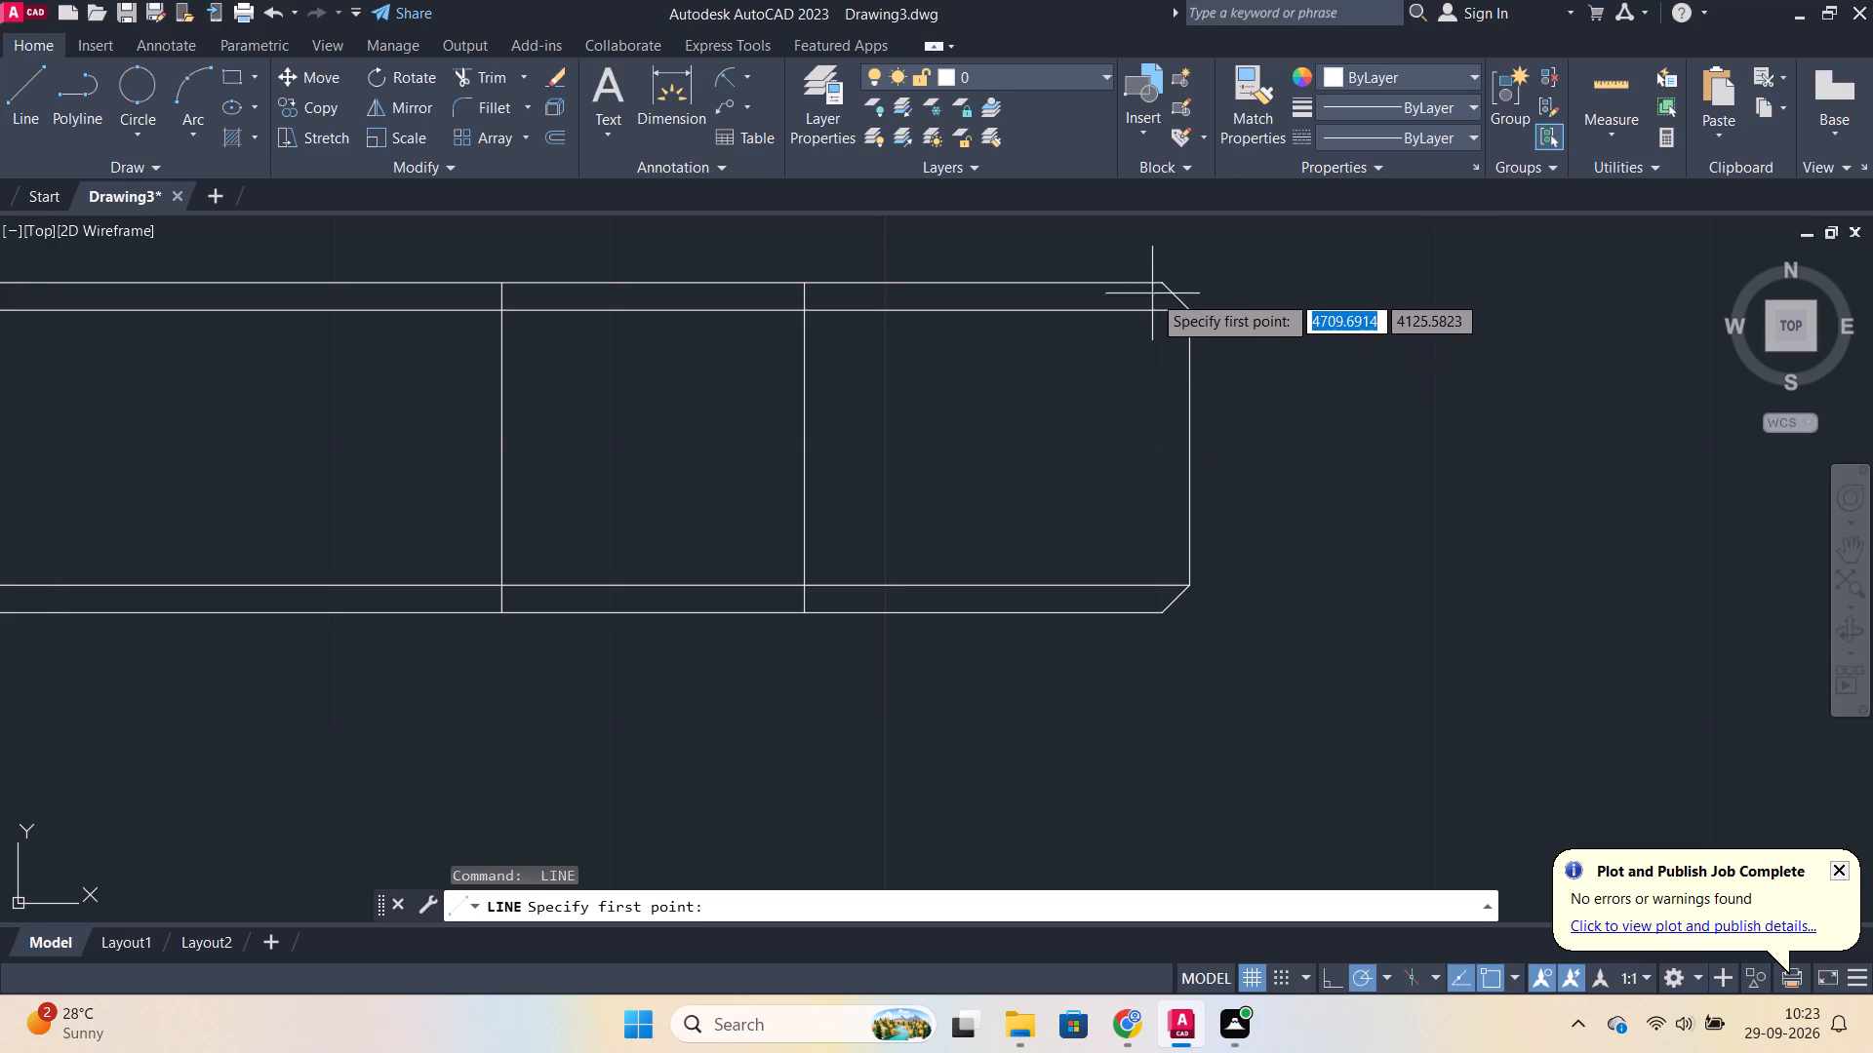
pyautogui.click(1158, 282)
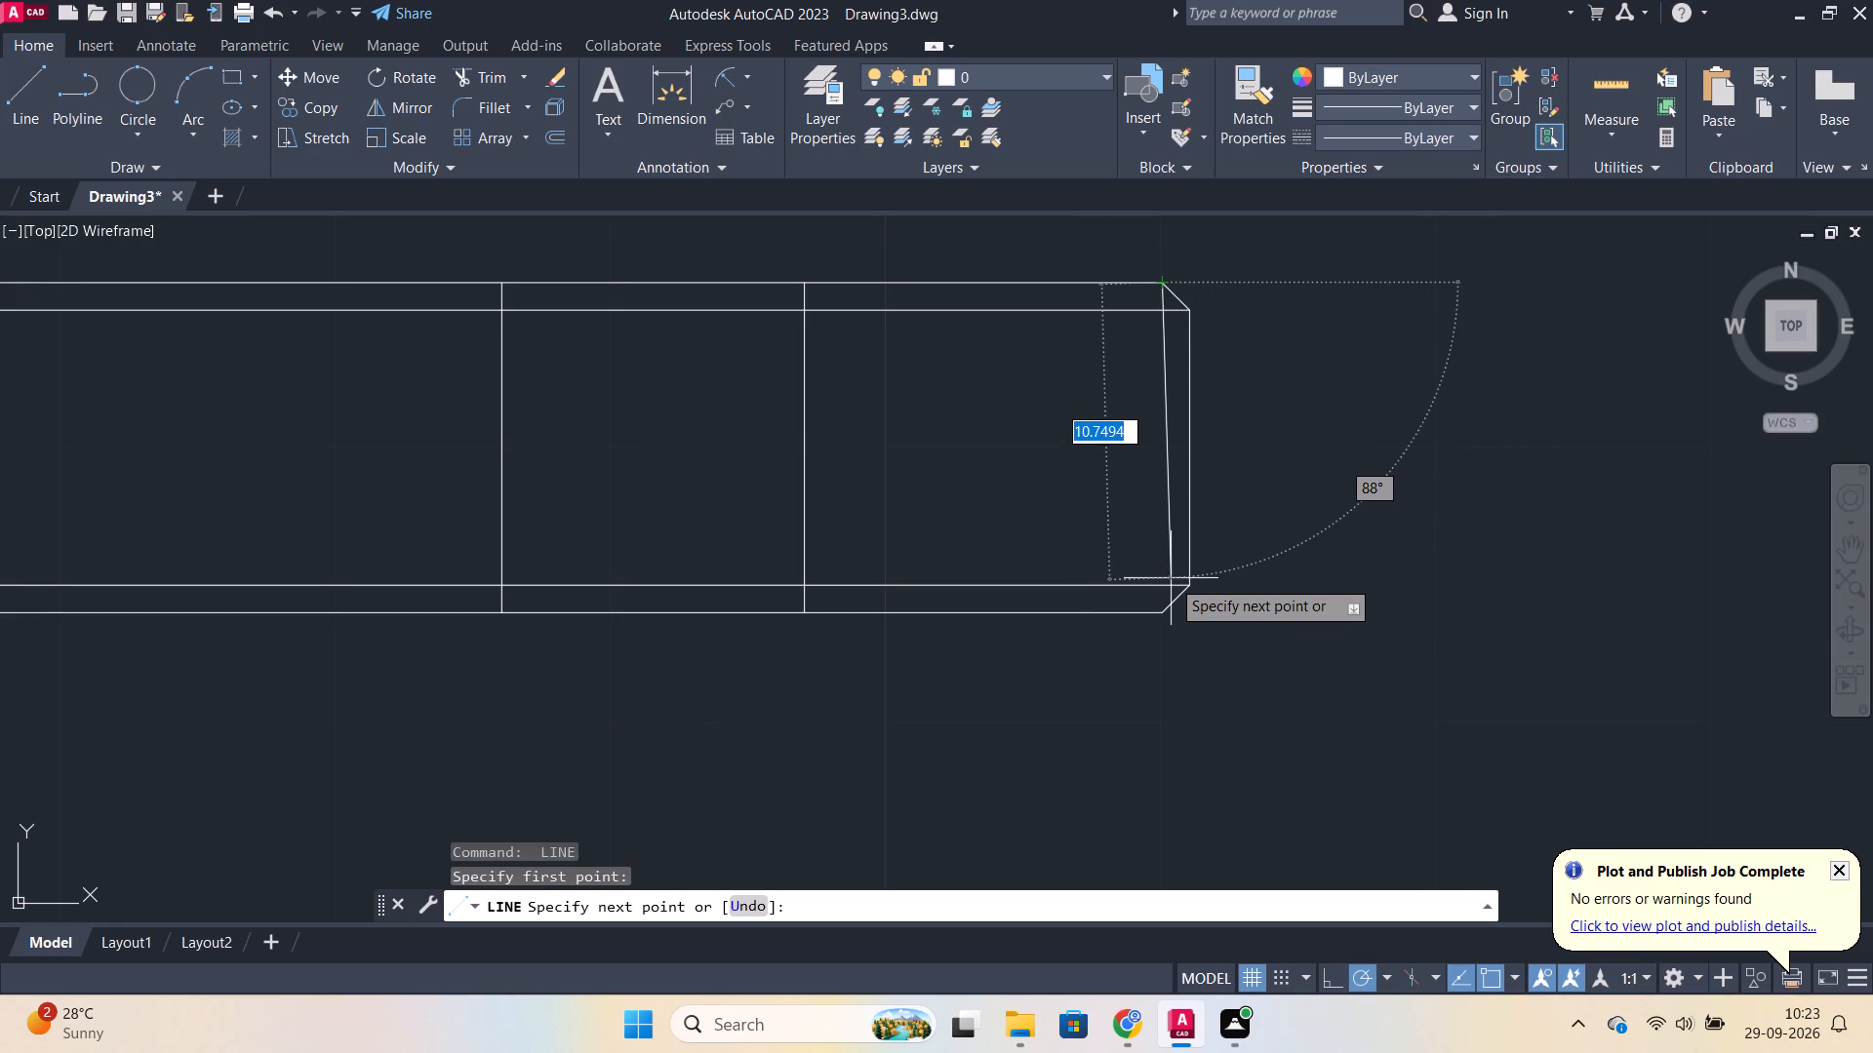
pyautogui.scroll(2, 1199, 595)
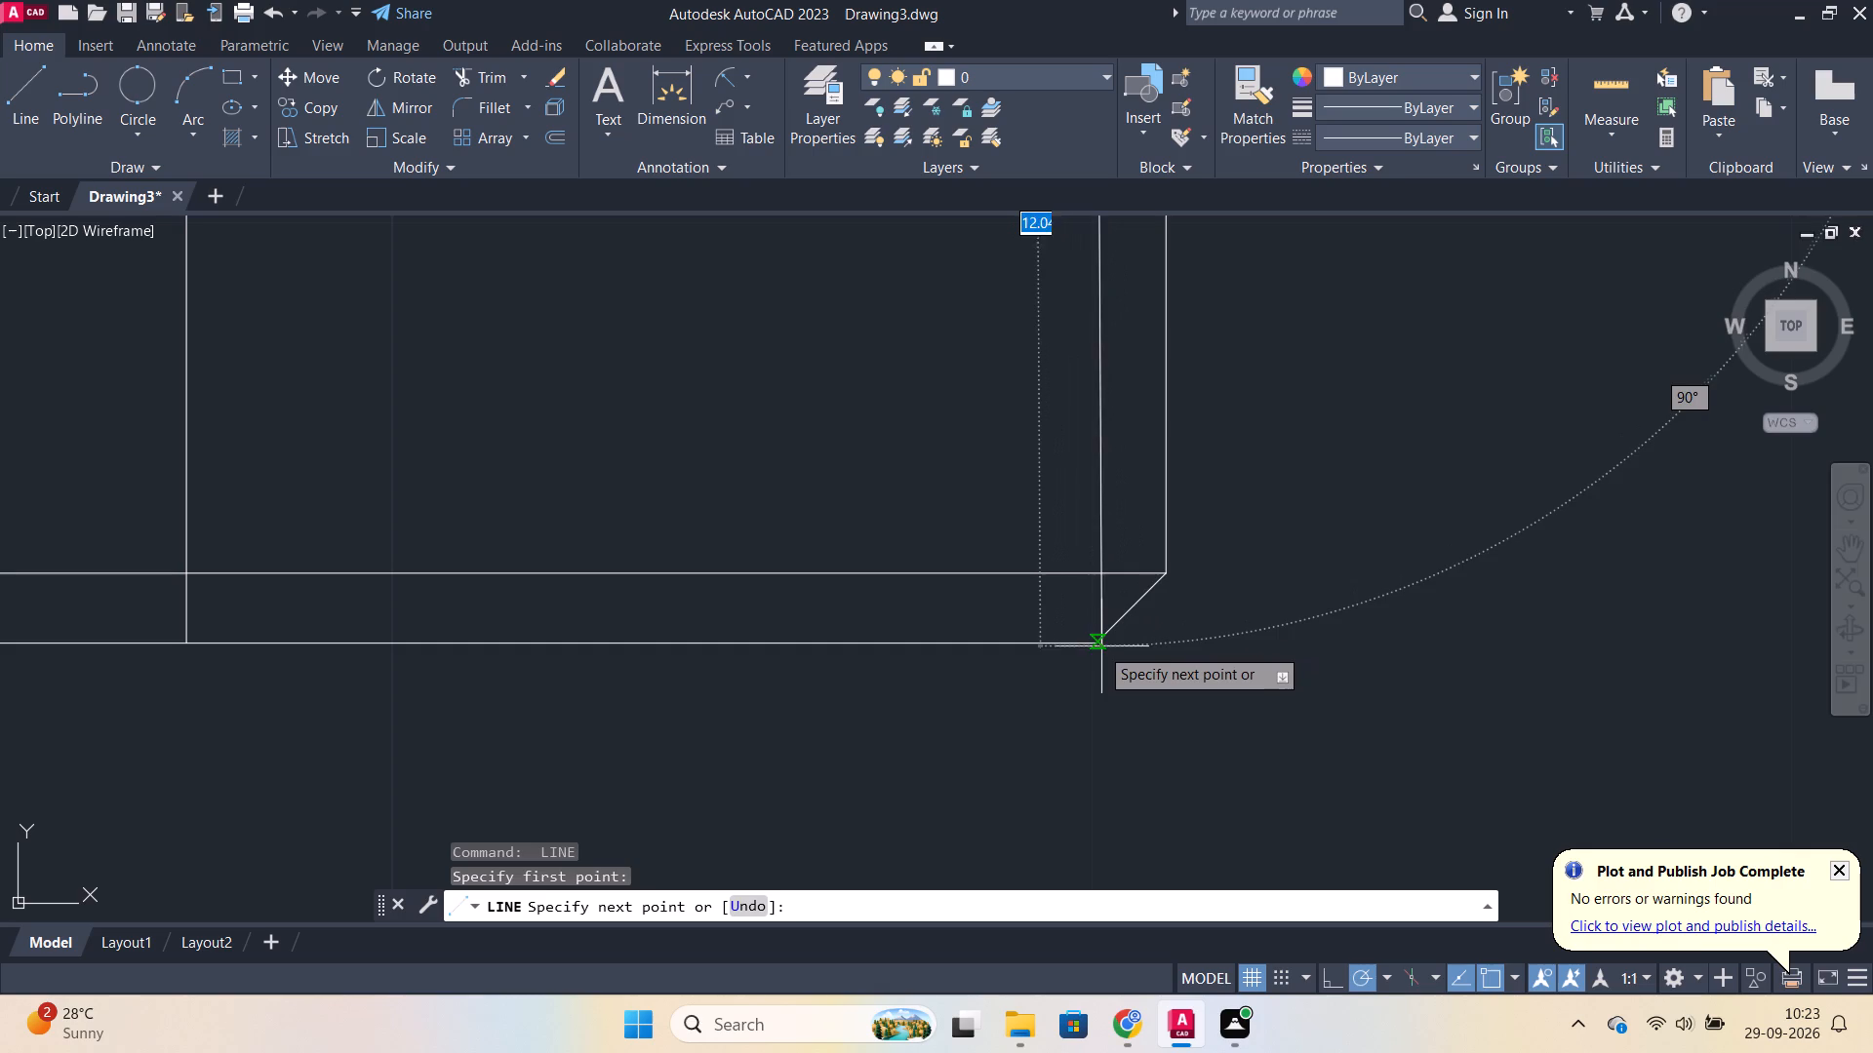
pyautogui.click(1099, 646)
pyautogui.scroll(-3, 1311, 570)
pyautogui.press('Escape')
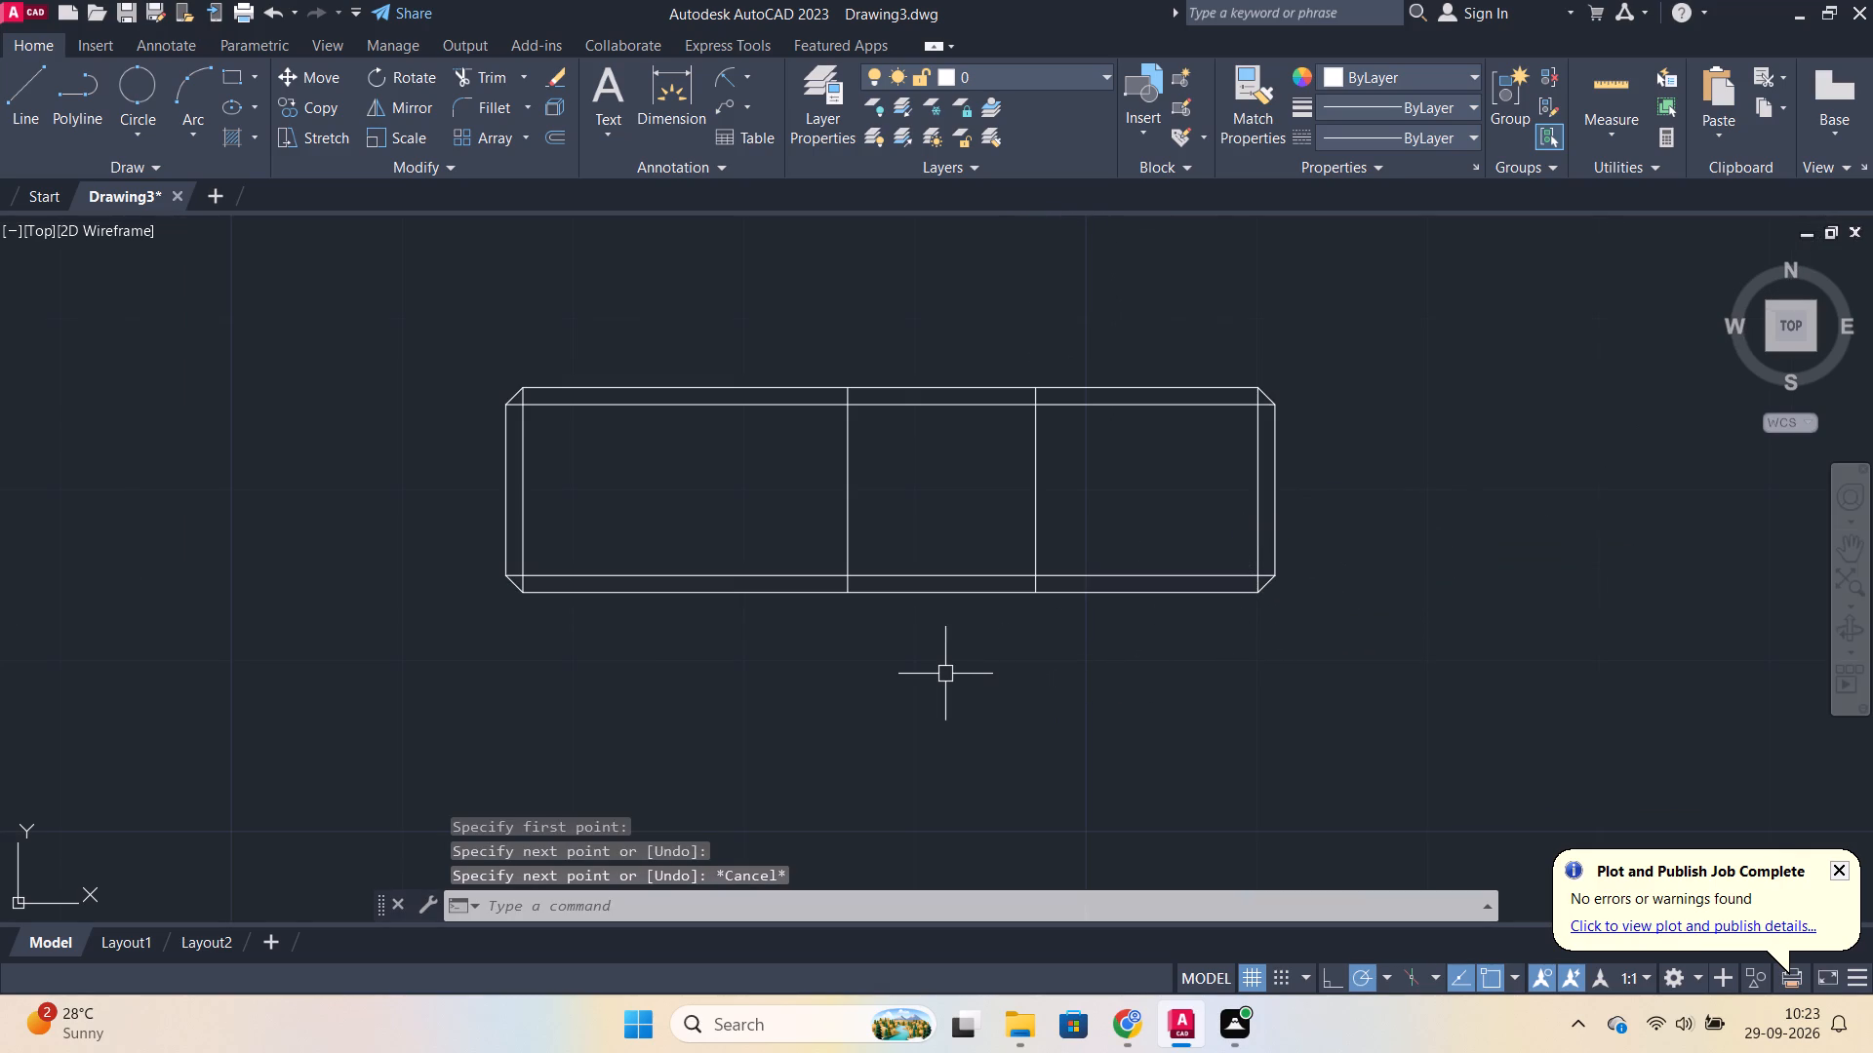
# Trim the upper and lower inner offset lines between the part's two middle vertical lines.
pyautogui.write('TR')
pyautogui.press('Return')
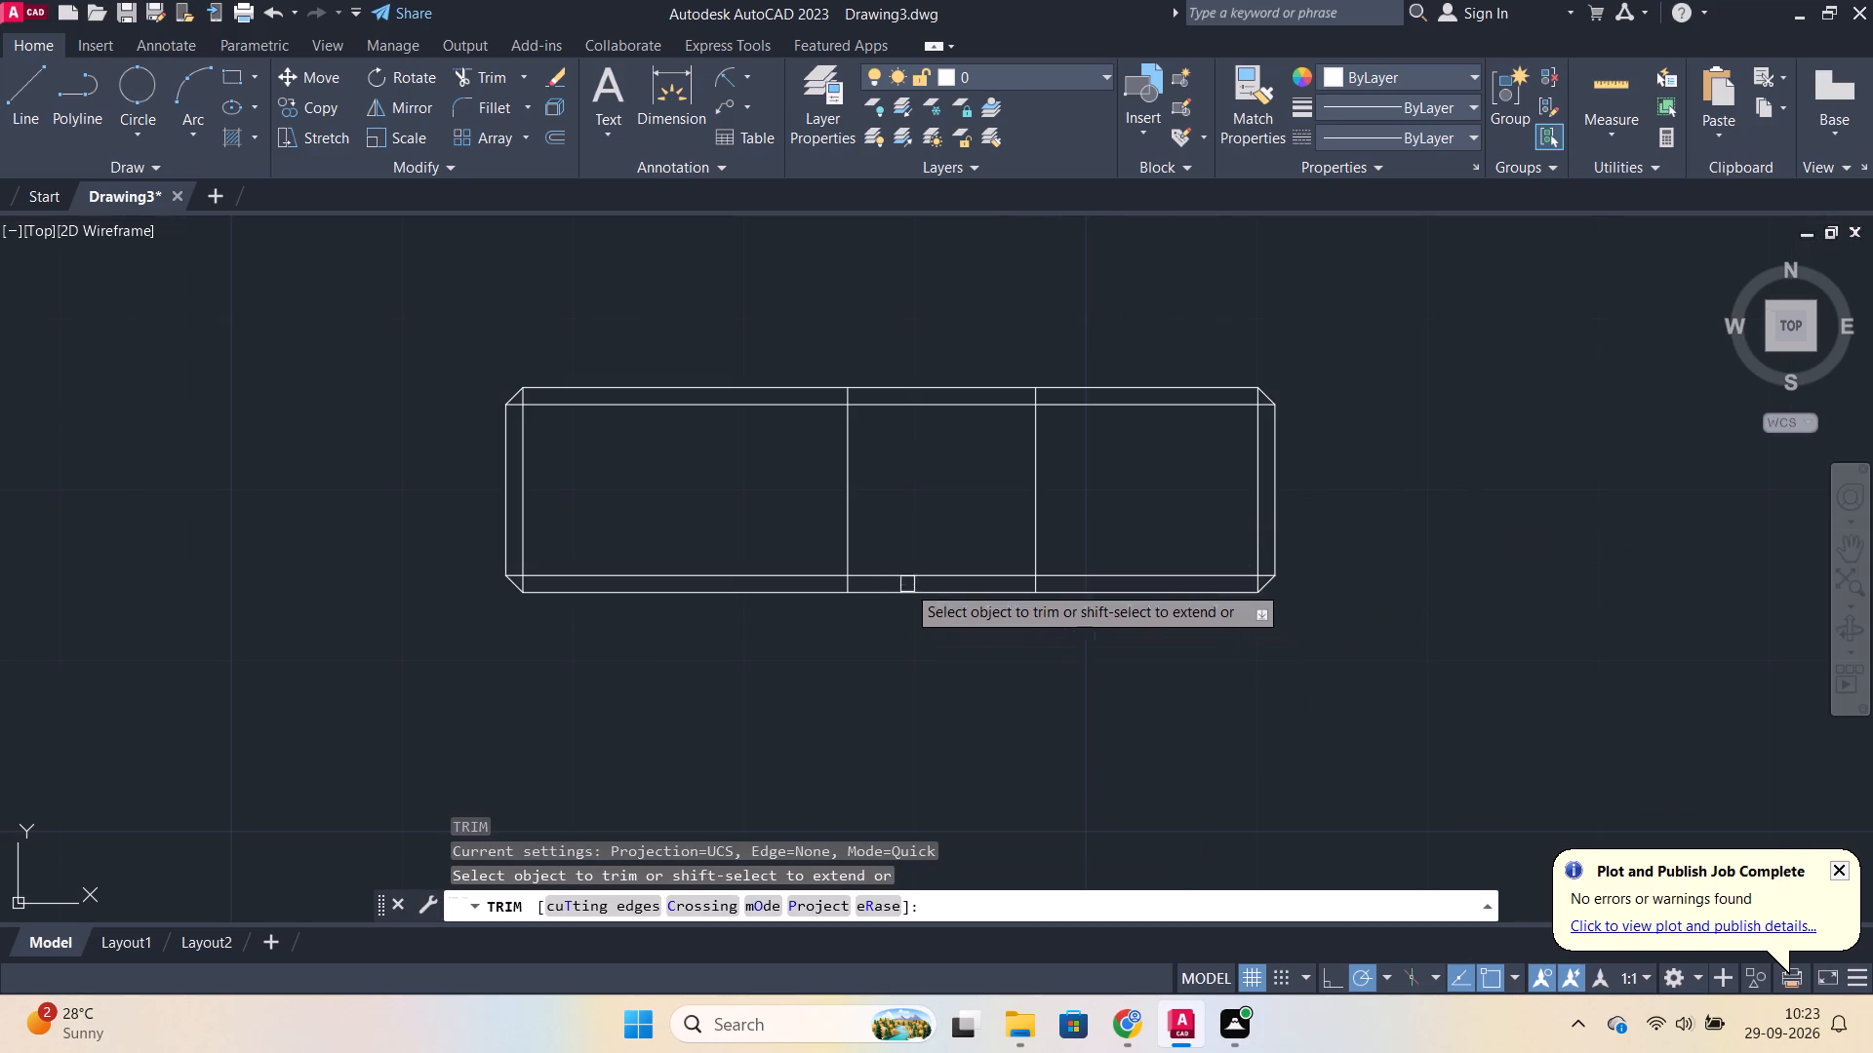
pyautogui.click(896, 574)
pyautogui.click(882, 410)
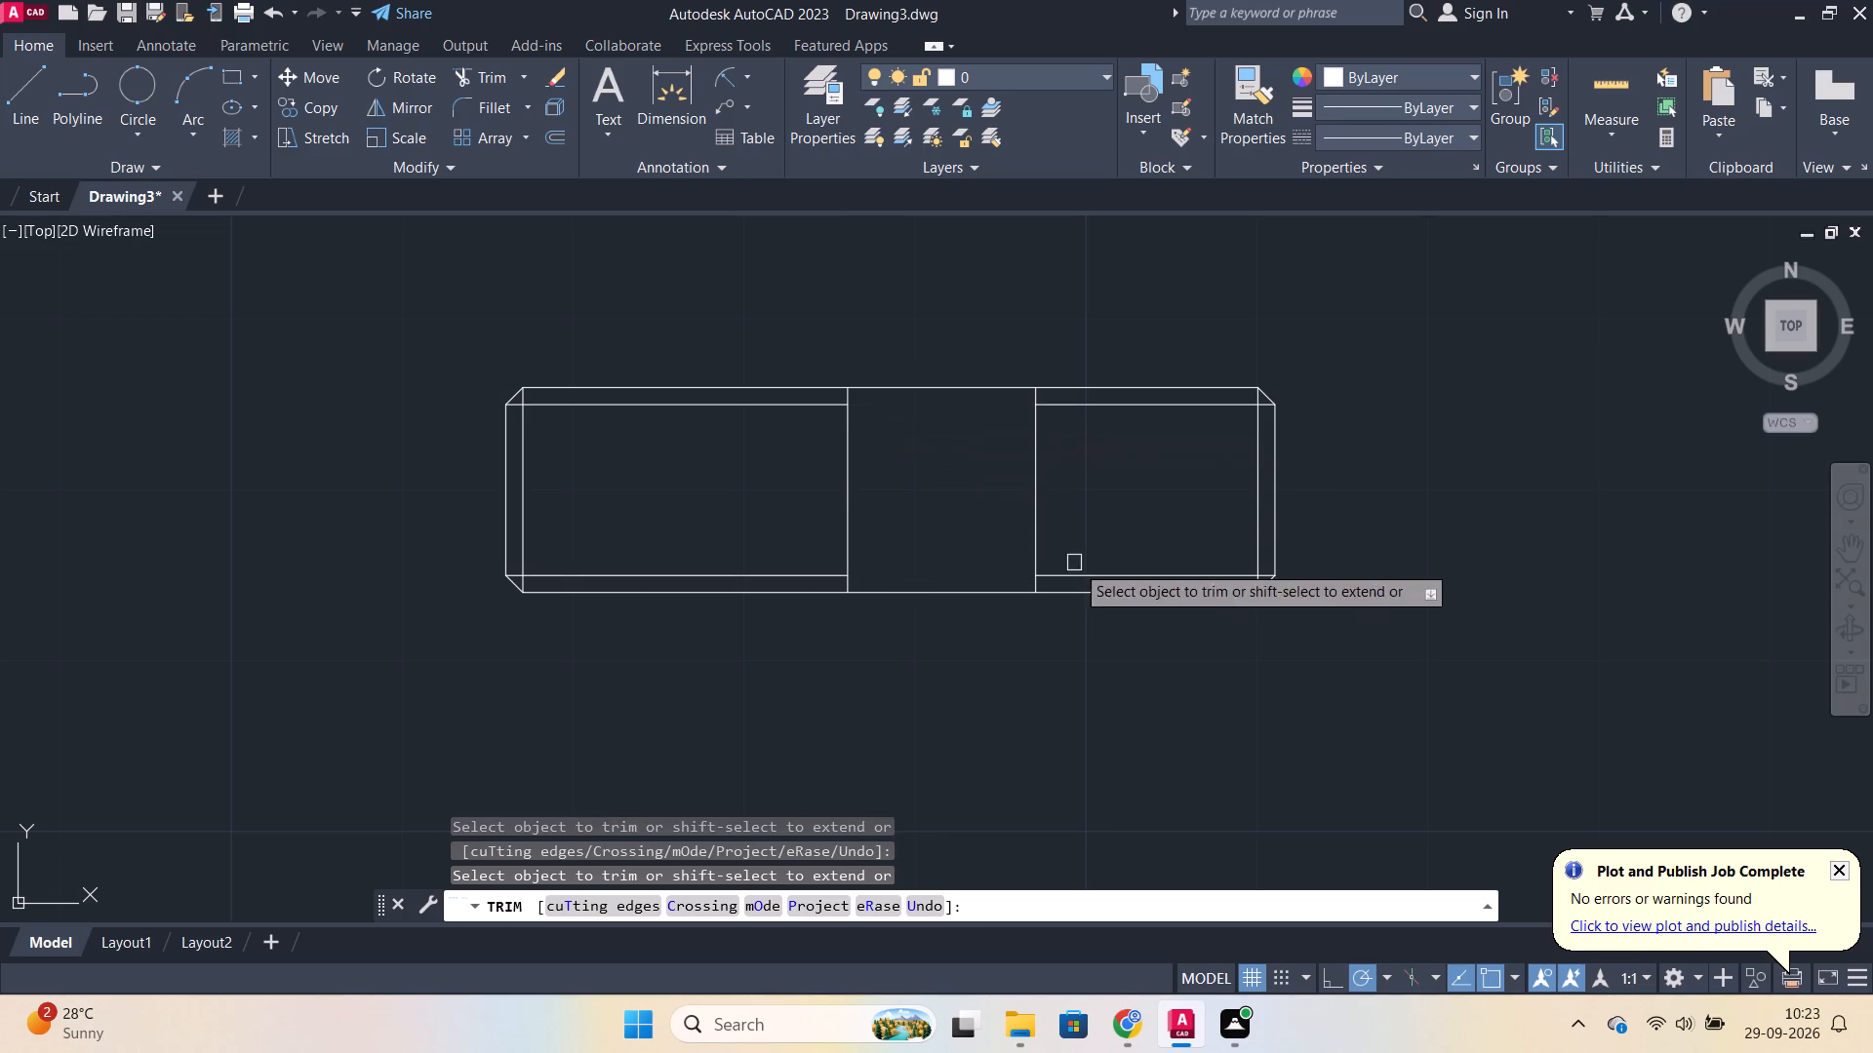
pyautogui.scroll(-1, 1012, 714)
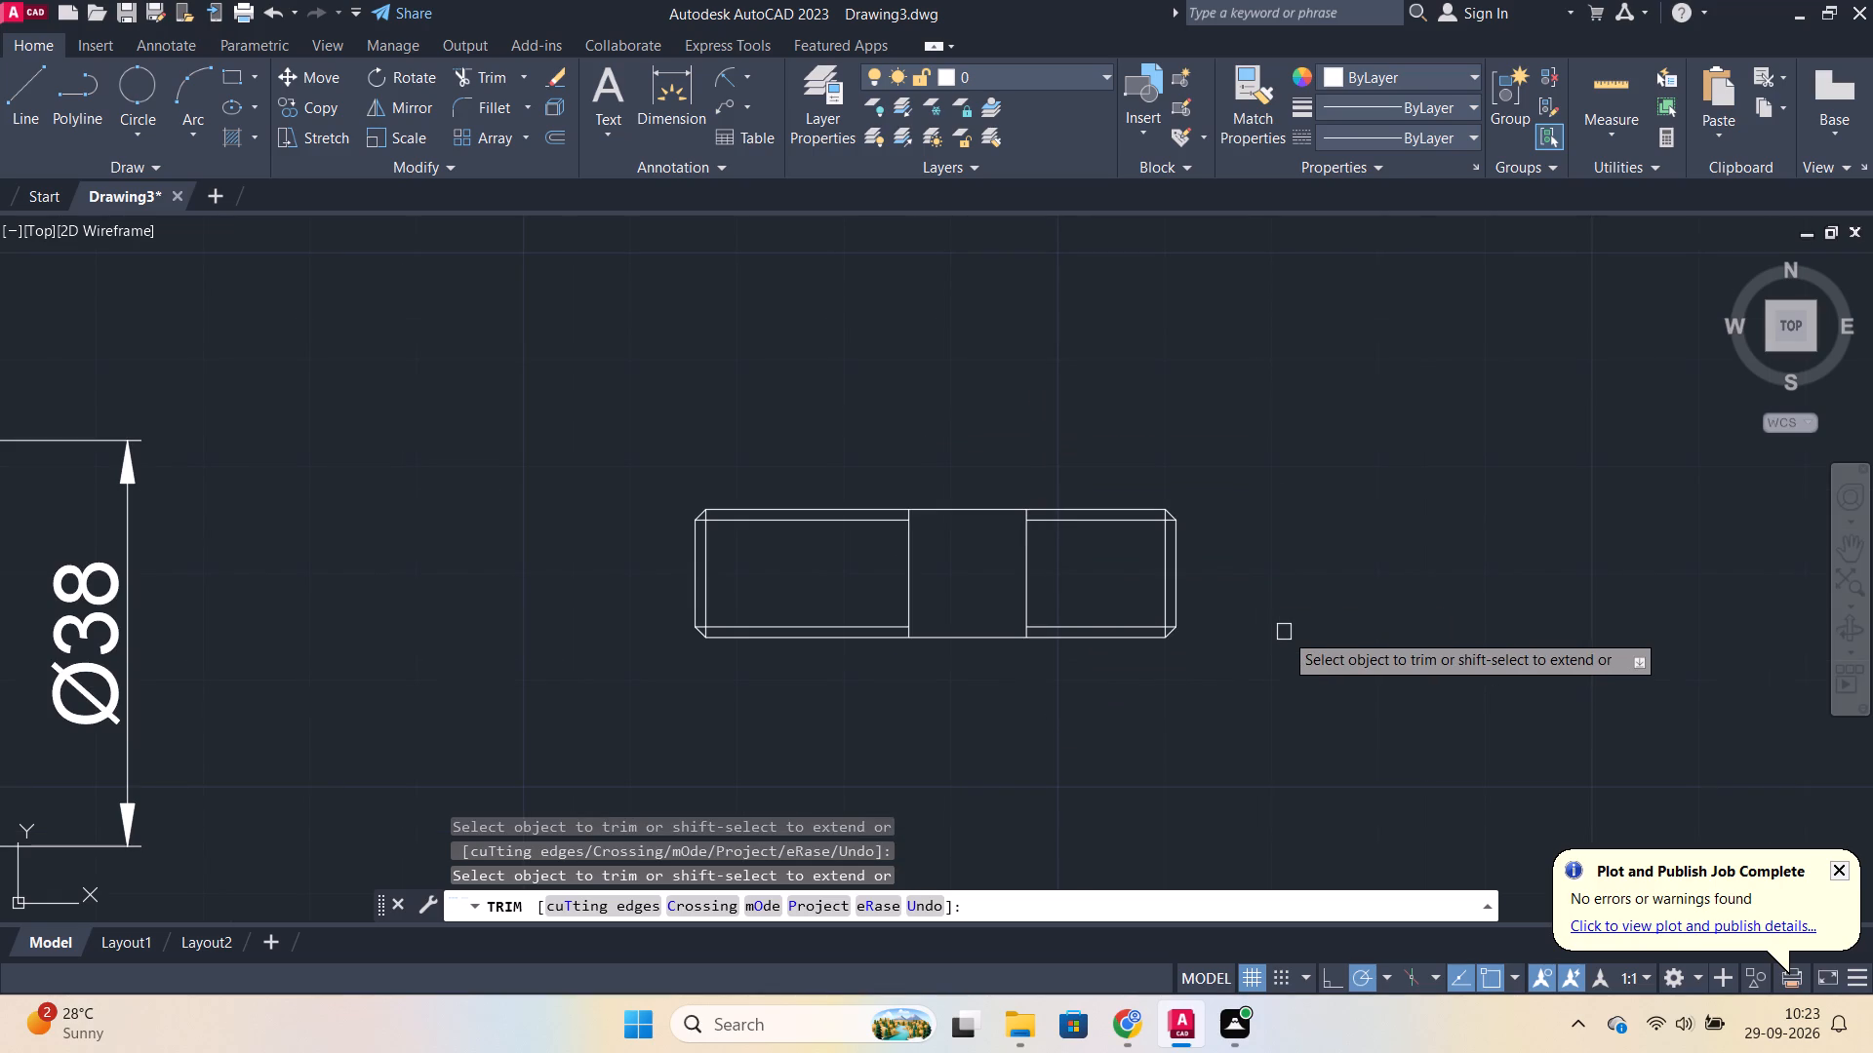
pyautogui.press('Escape')
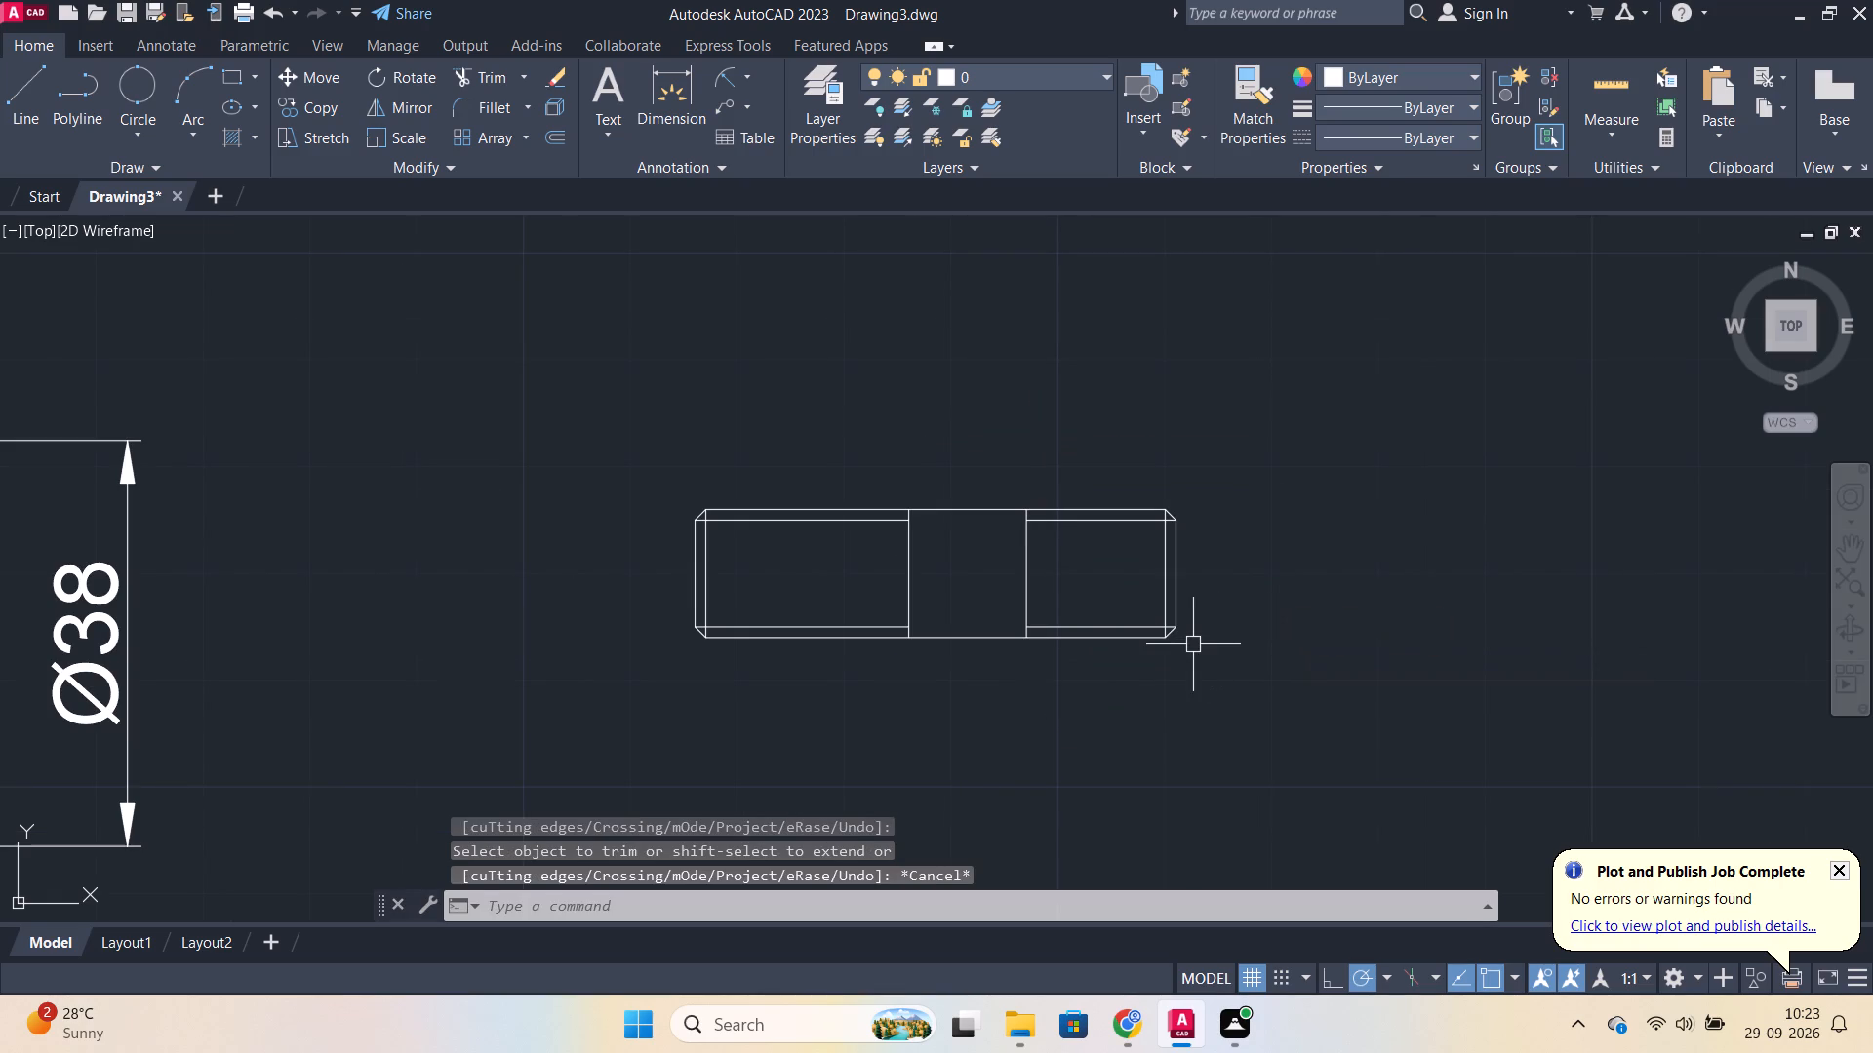
# Draw a slanted line about 10 long from the upper inner line at the left chamfer line down to the lower inner line.
pyautogui.scroll(2, 1292, 648)
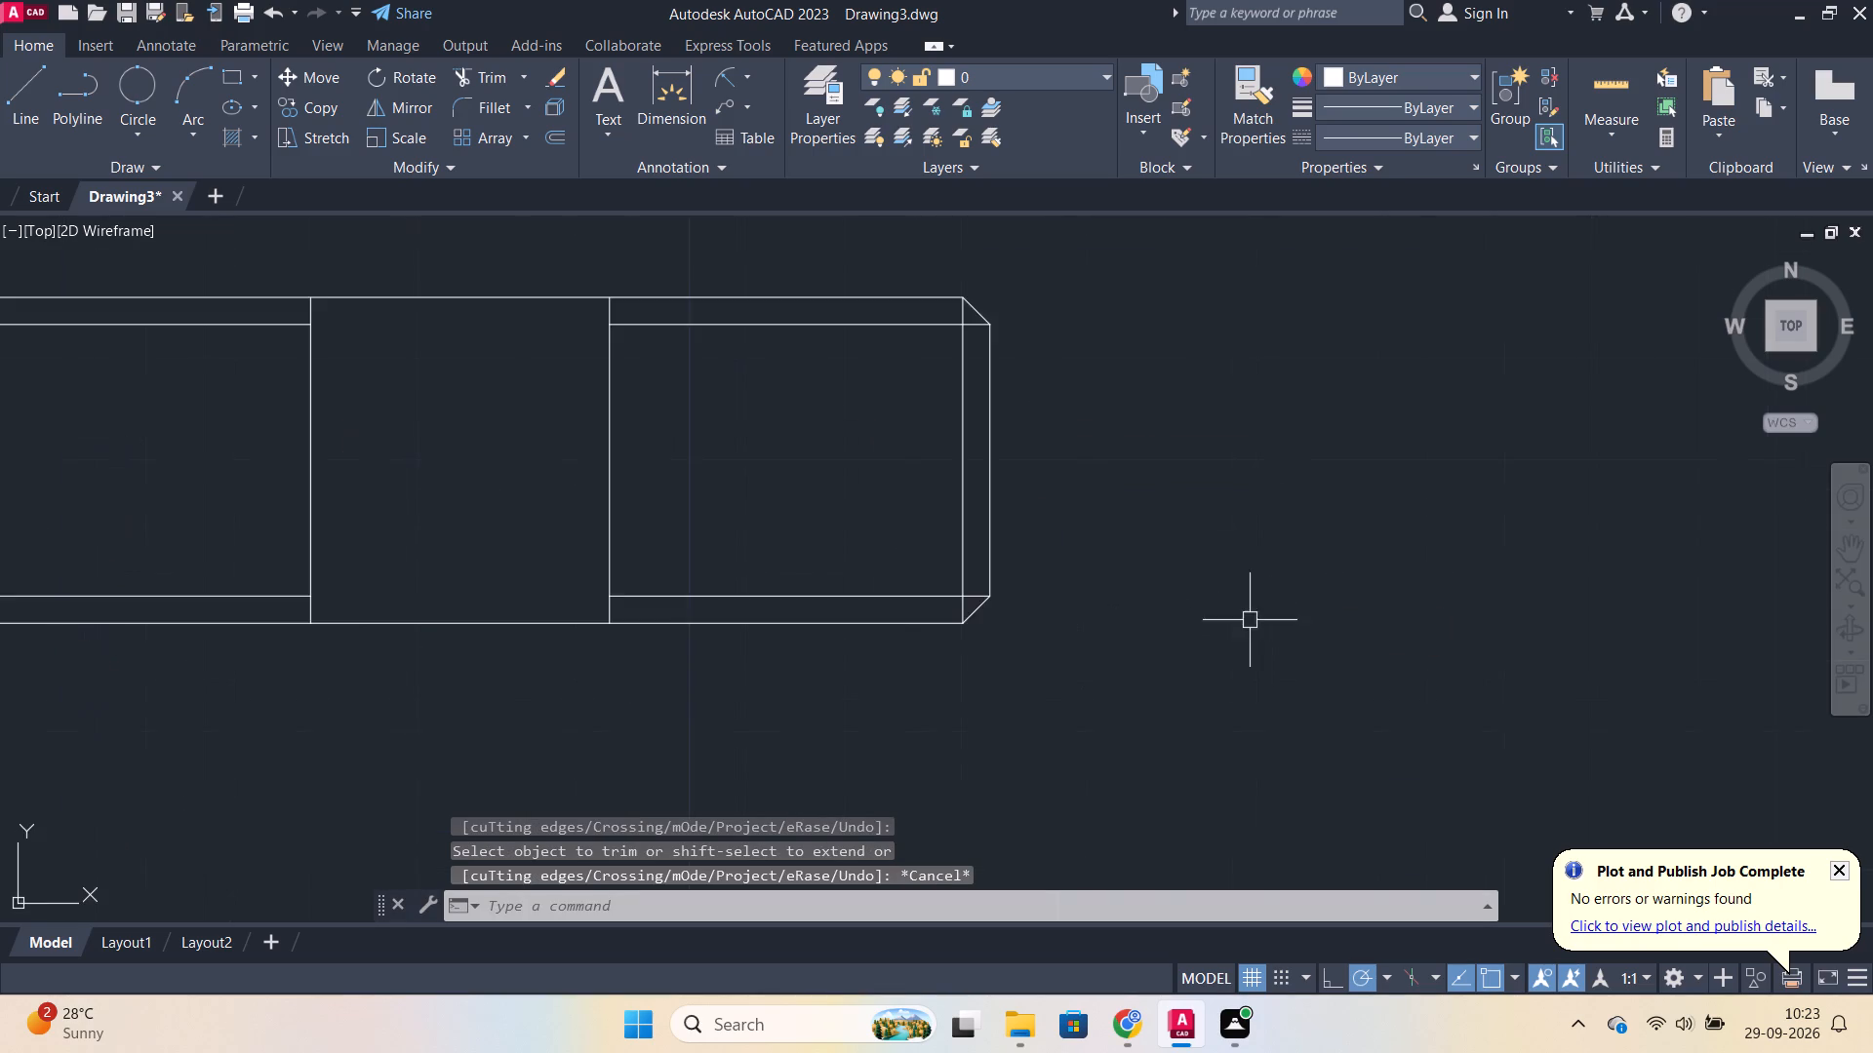
pyautogui.moveTo(1250, 620); pyautogui.dragTo(1445, 629, button='middle')
pyautogui.scroll(-1, 1543, 611)
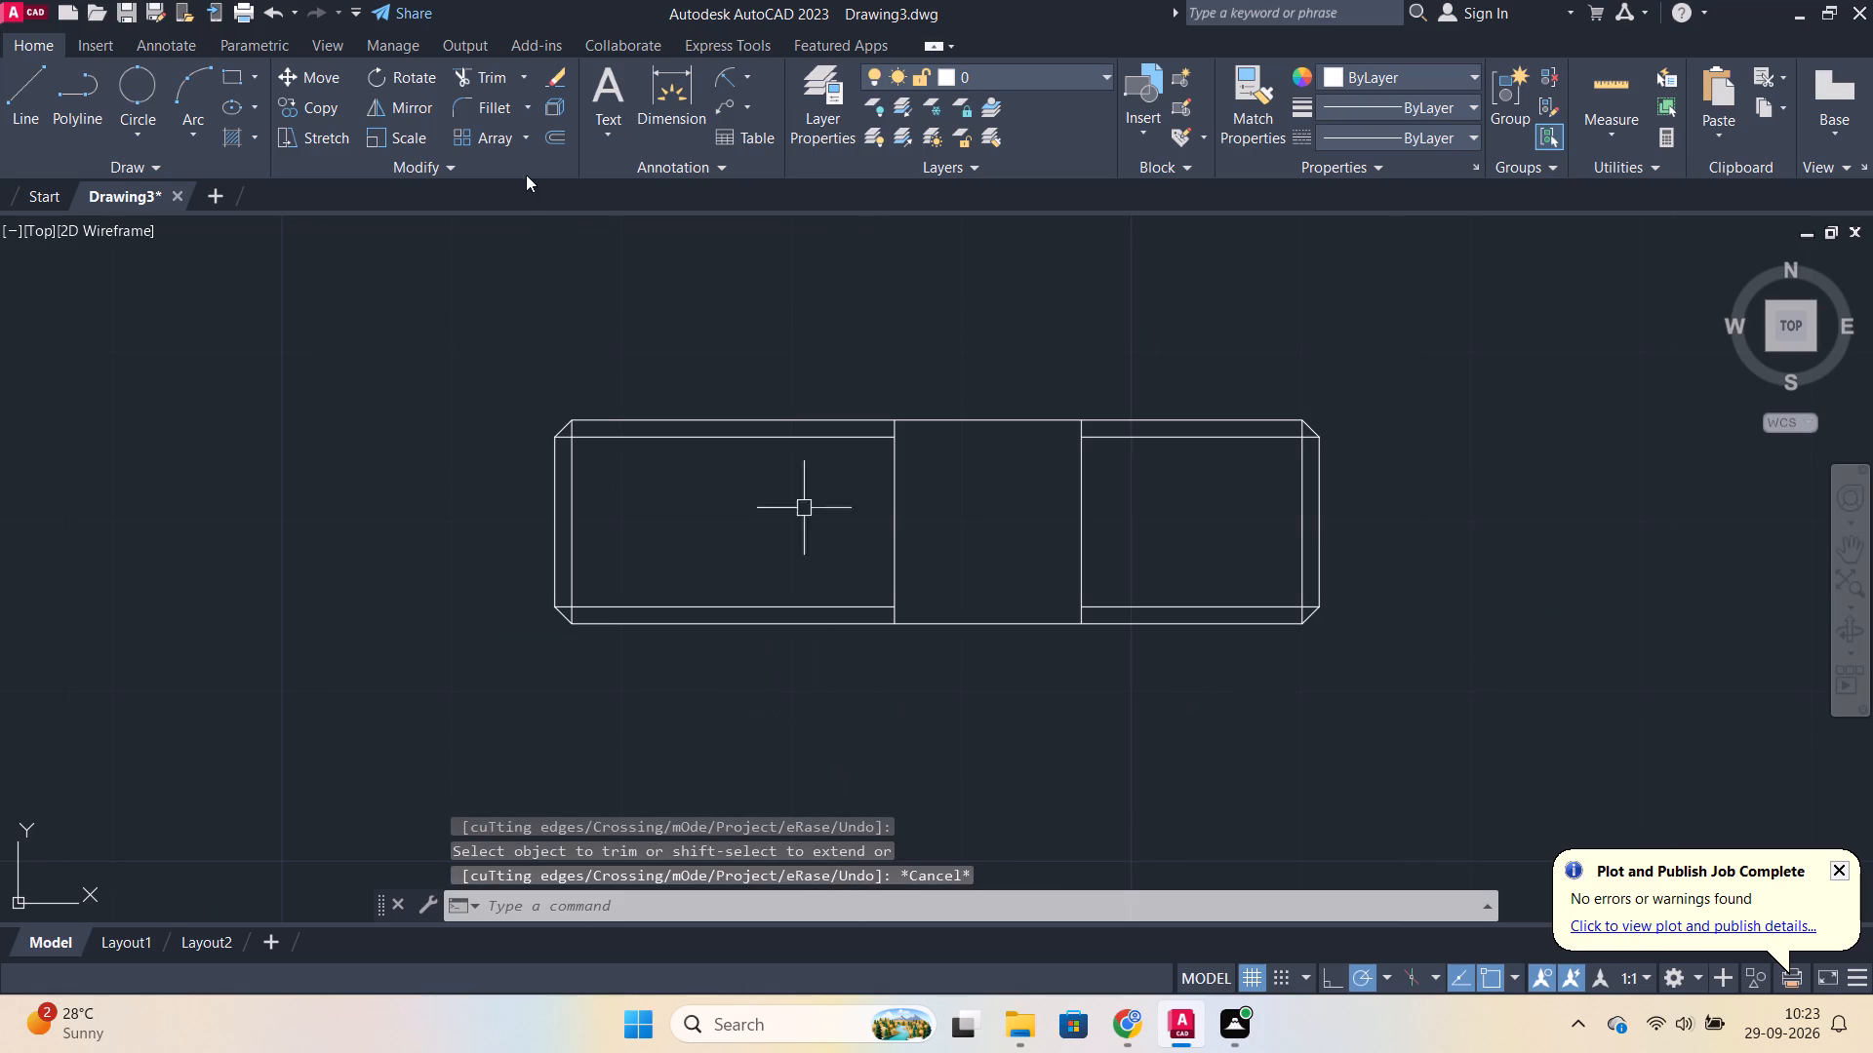
pyautogui.click(38, 82)
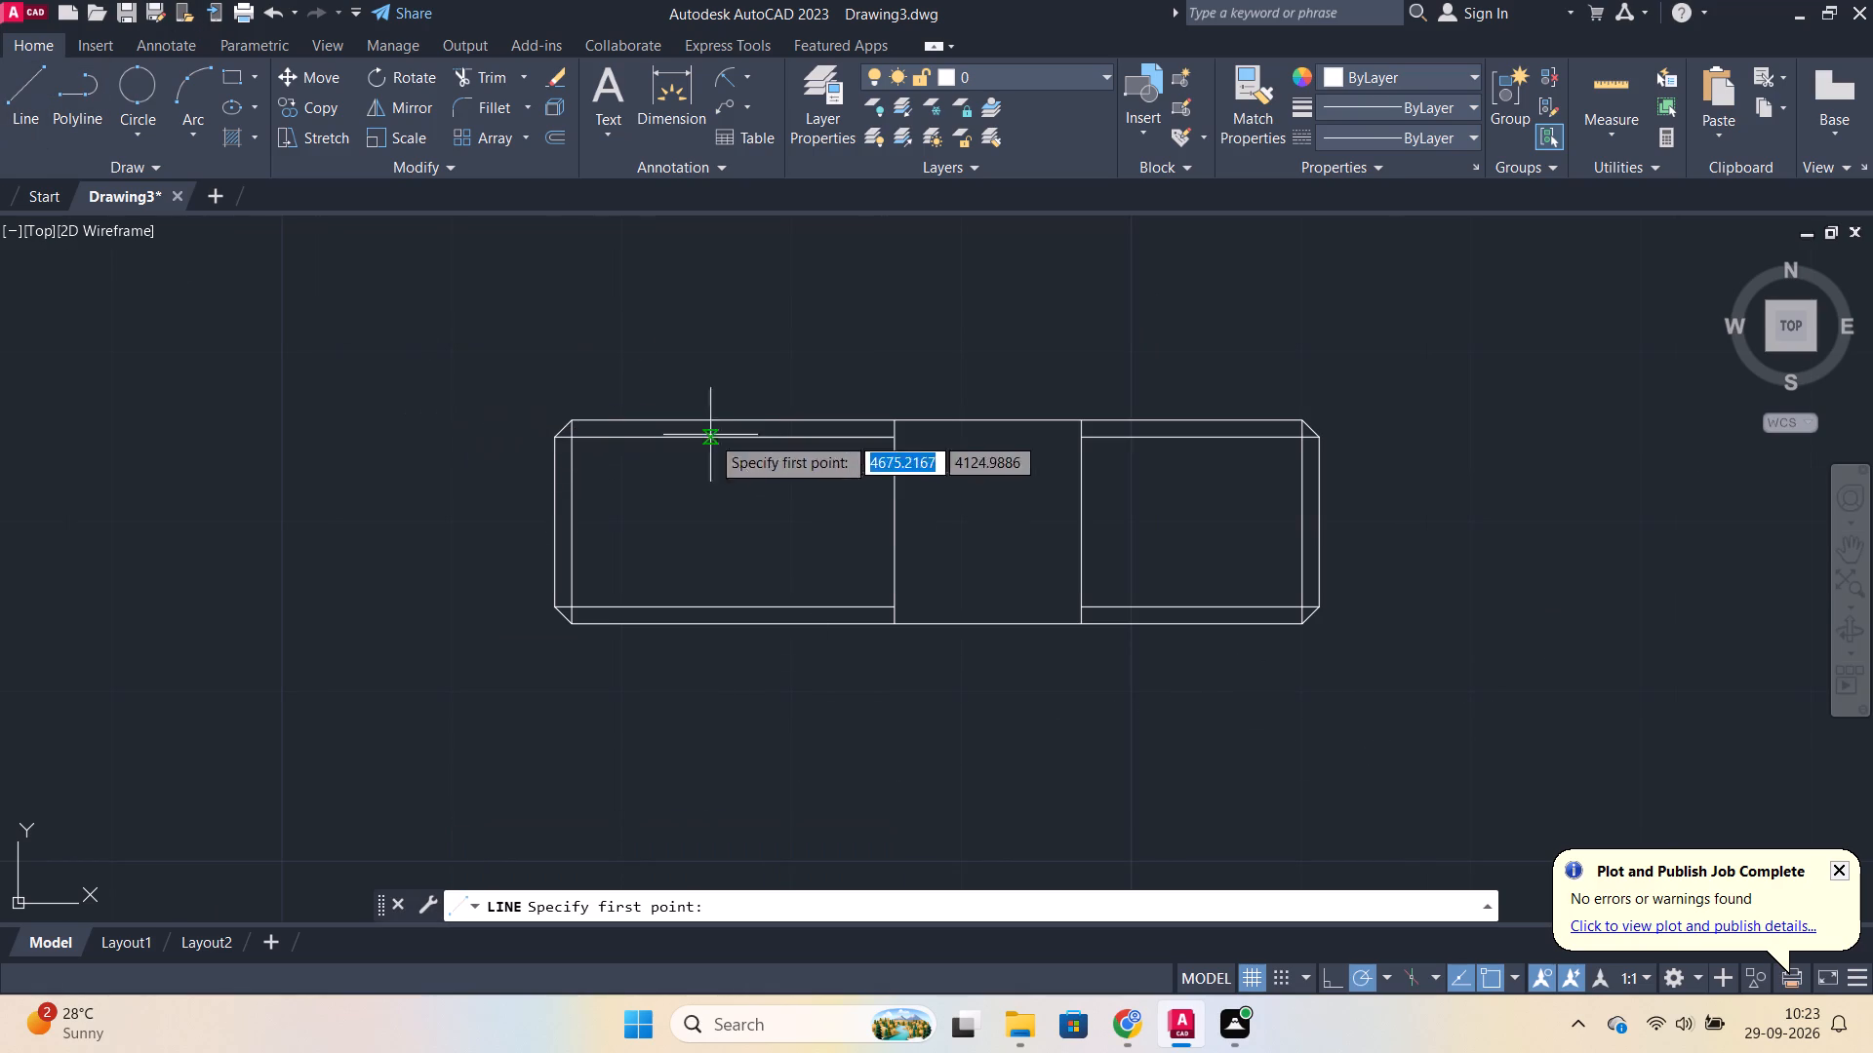
pyautogui.click(576, 441)
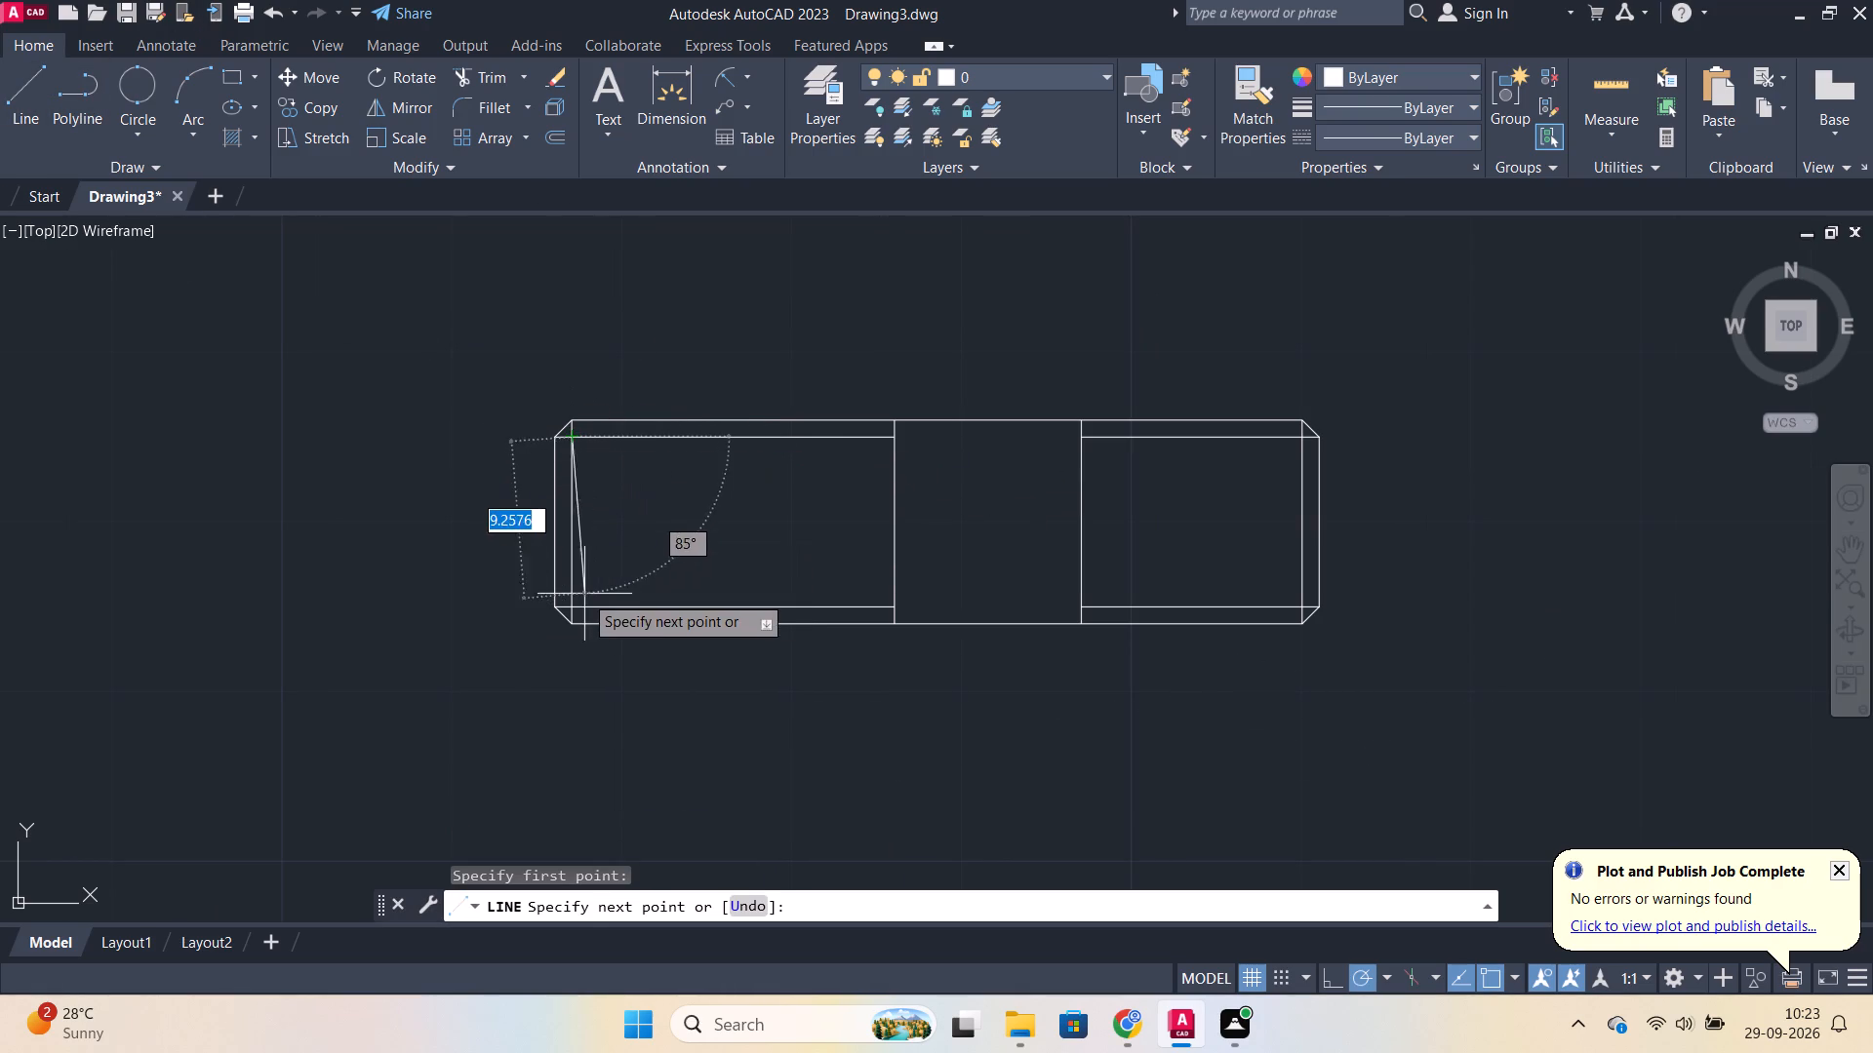
pyautogui.scroll(2, 596, 607)
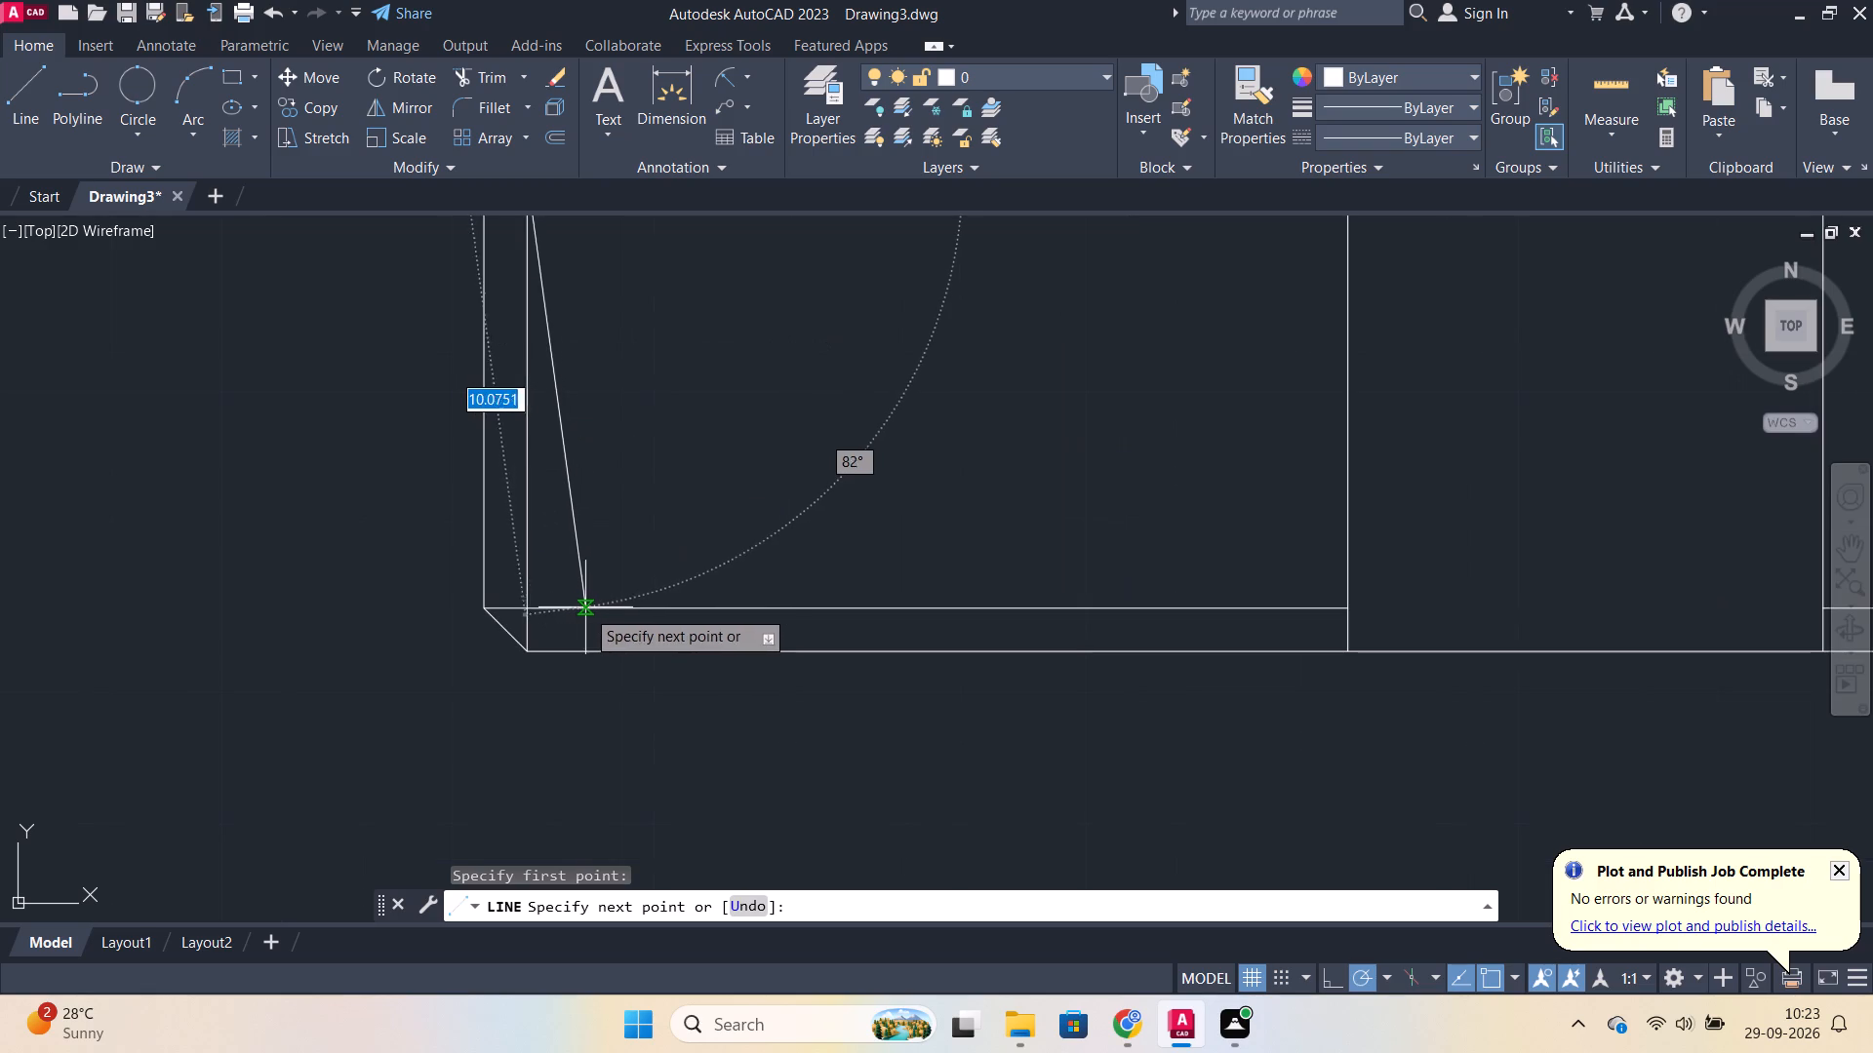
pyautogui.click(579, 608)
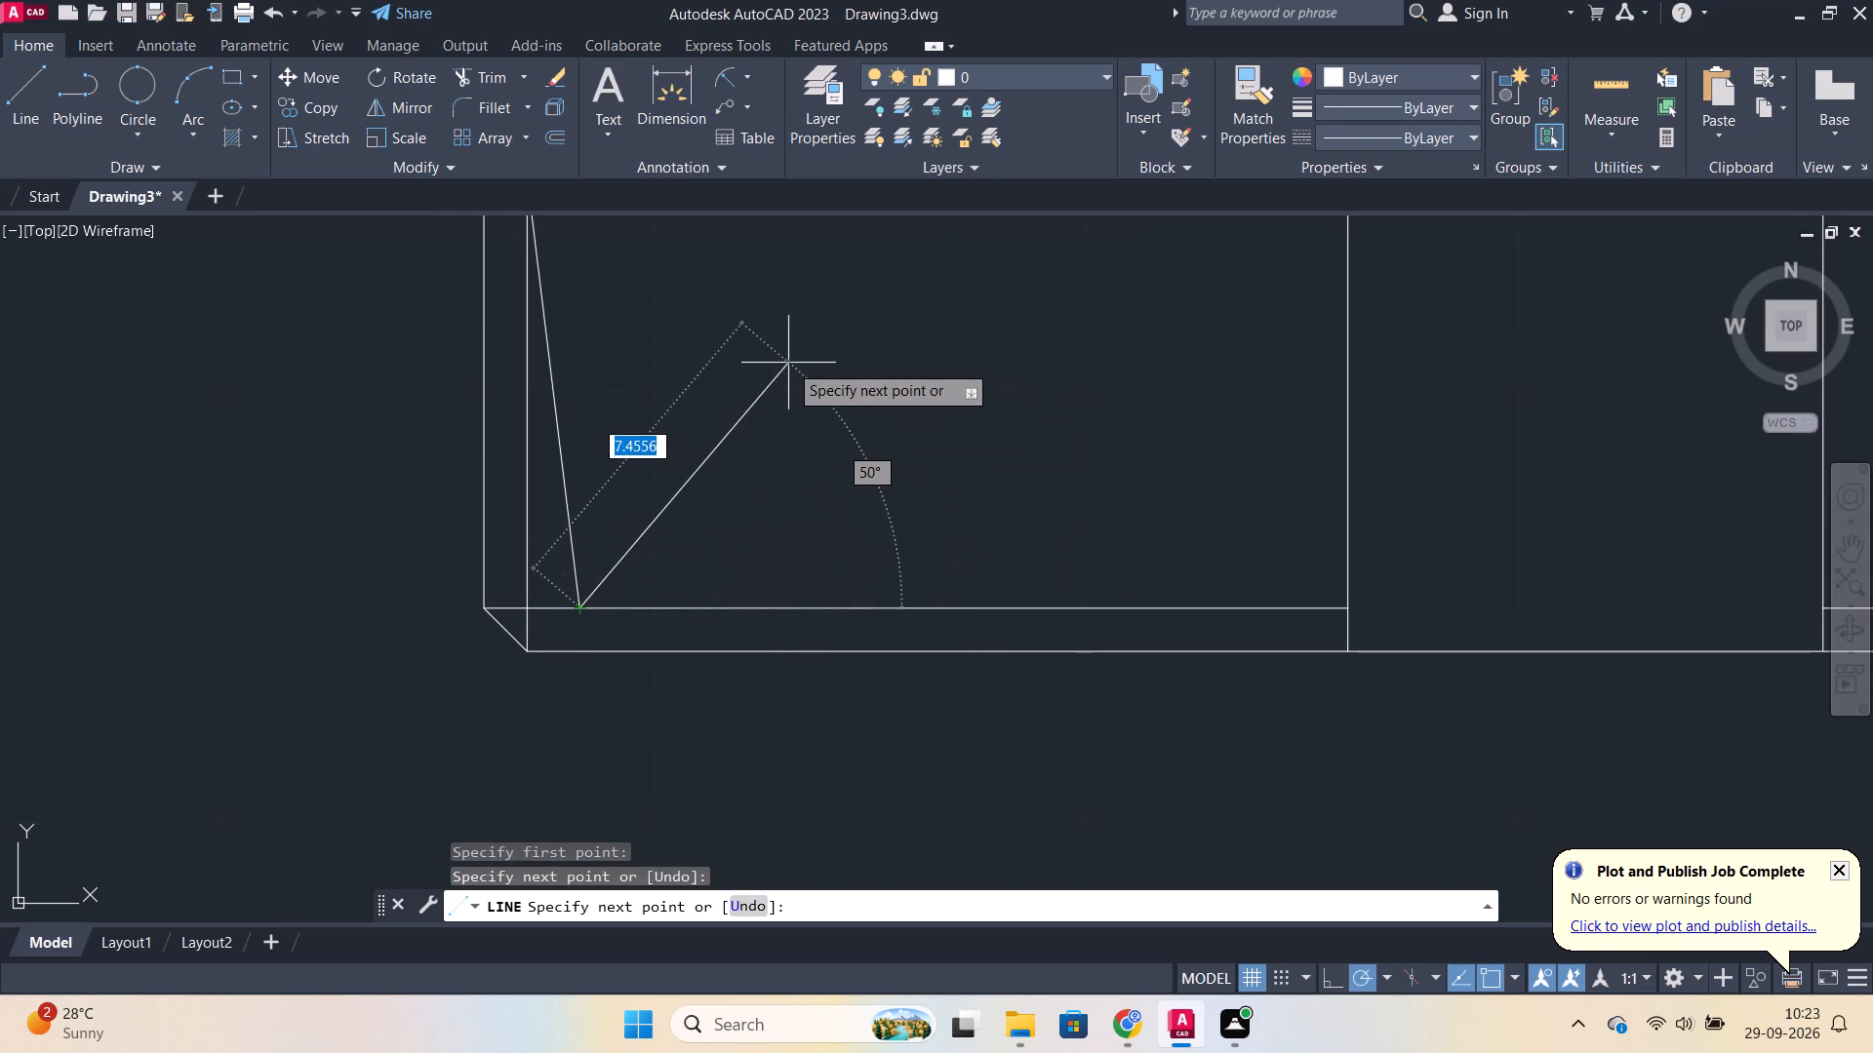
pyautogui.press('Escape')
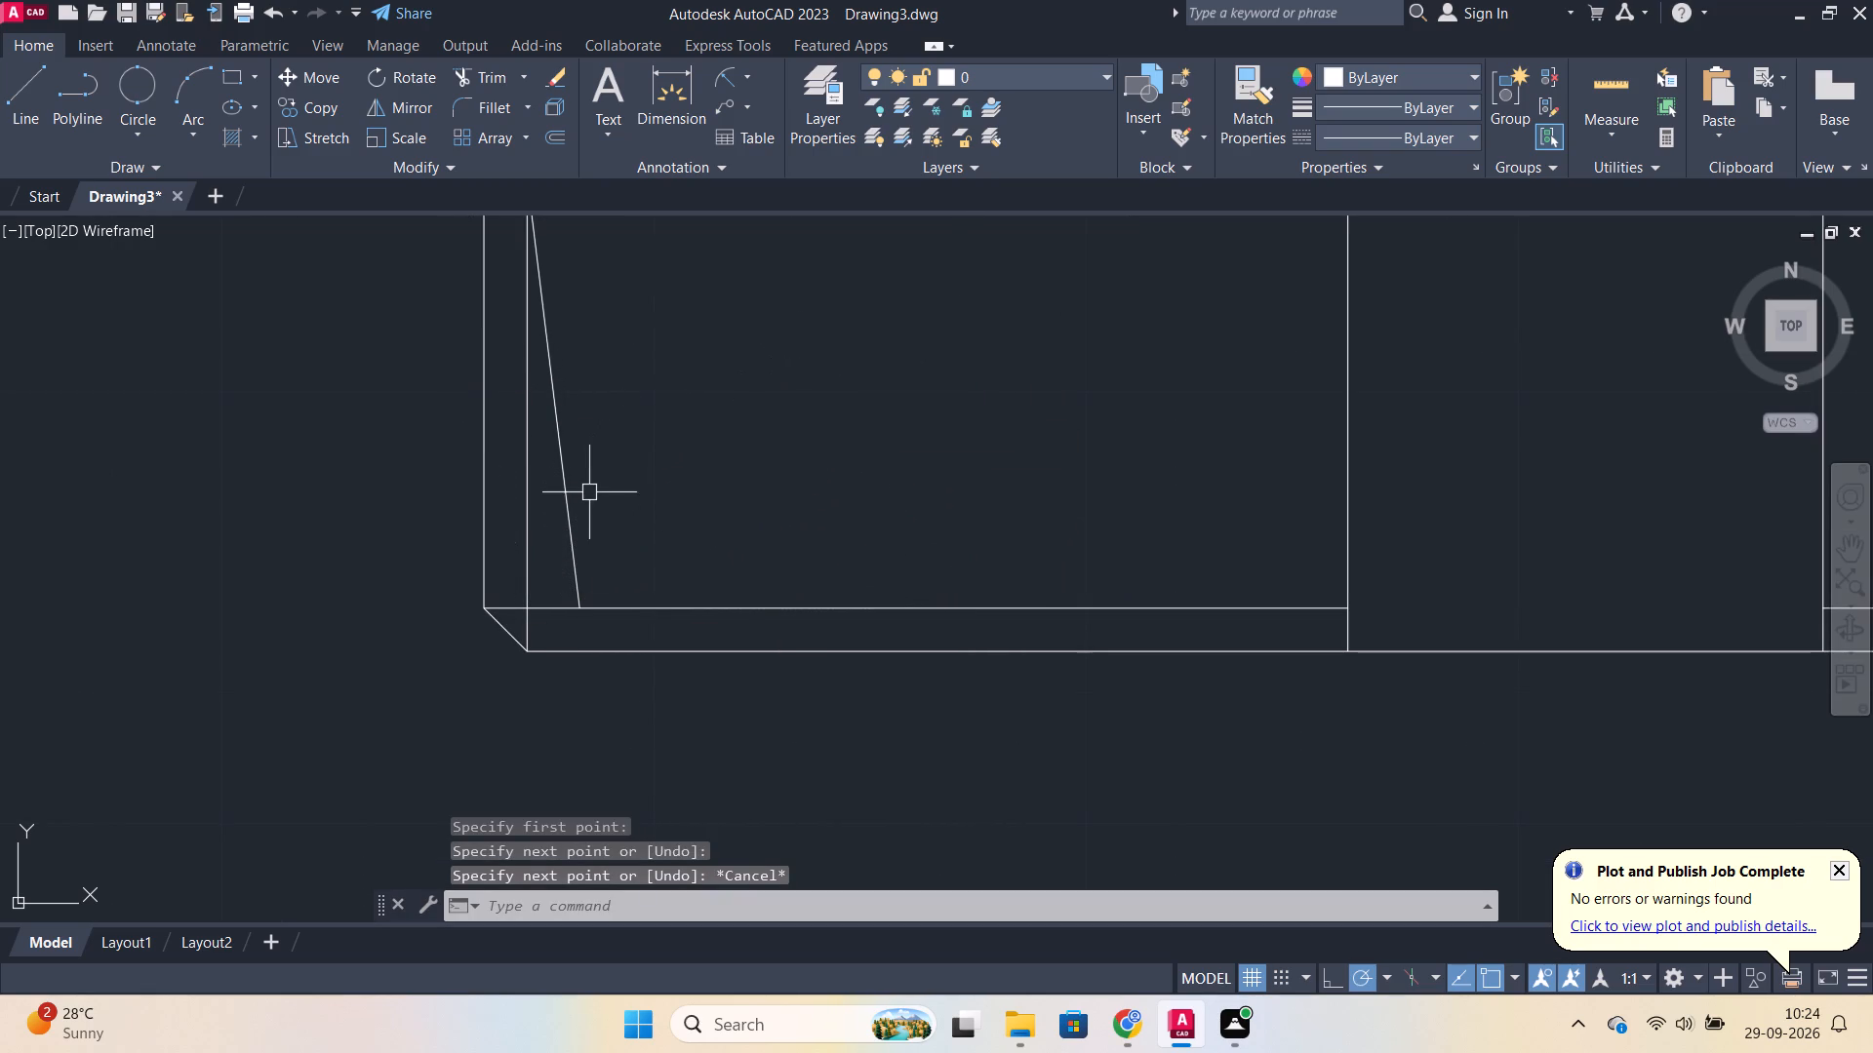
# Copy the slanted line horizontally rightward from its upper end at every whole-unit distance from 1 to 18, filling the part's left section.
pyautogui.click(572, 526)
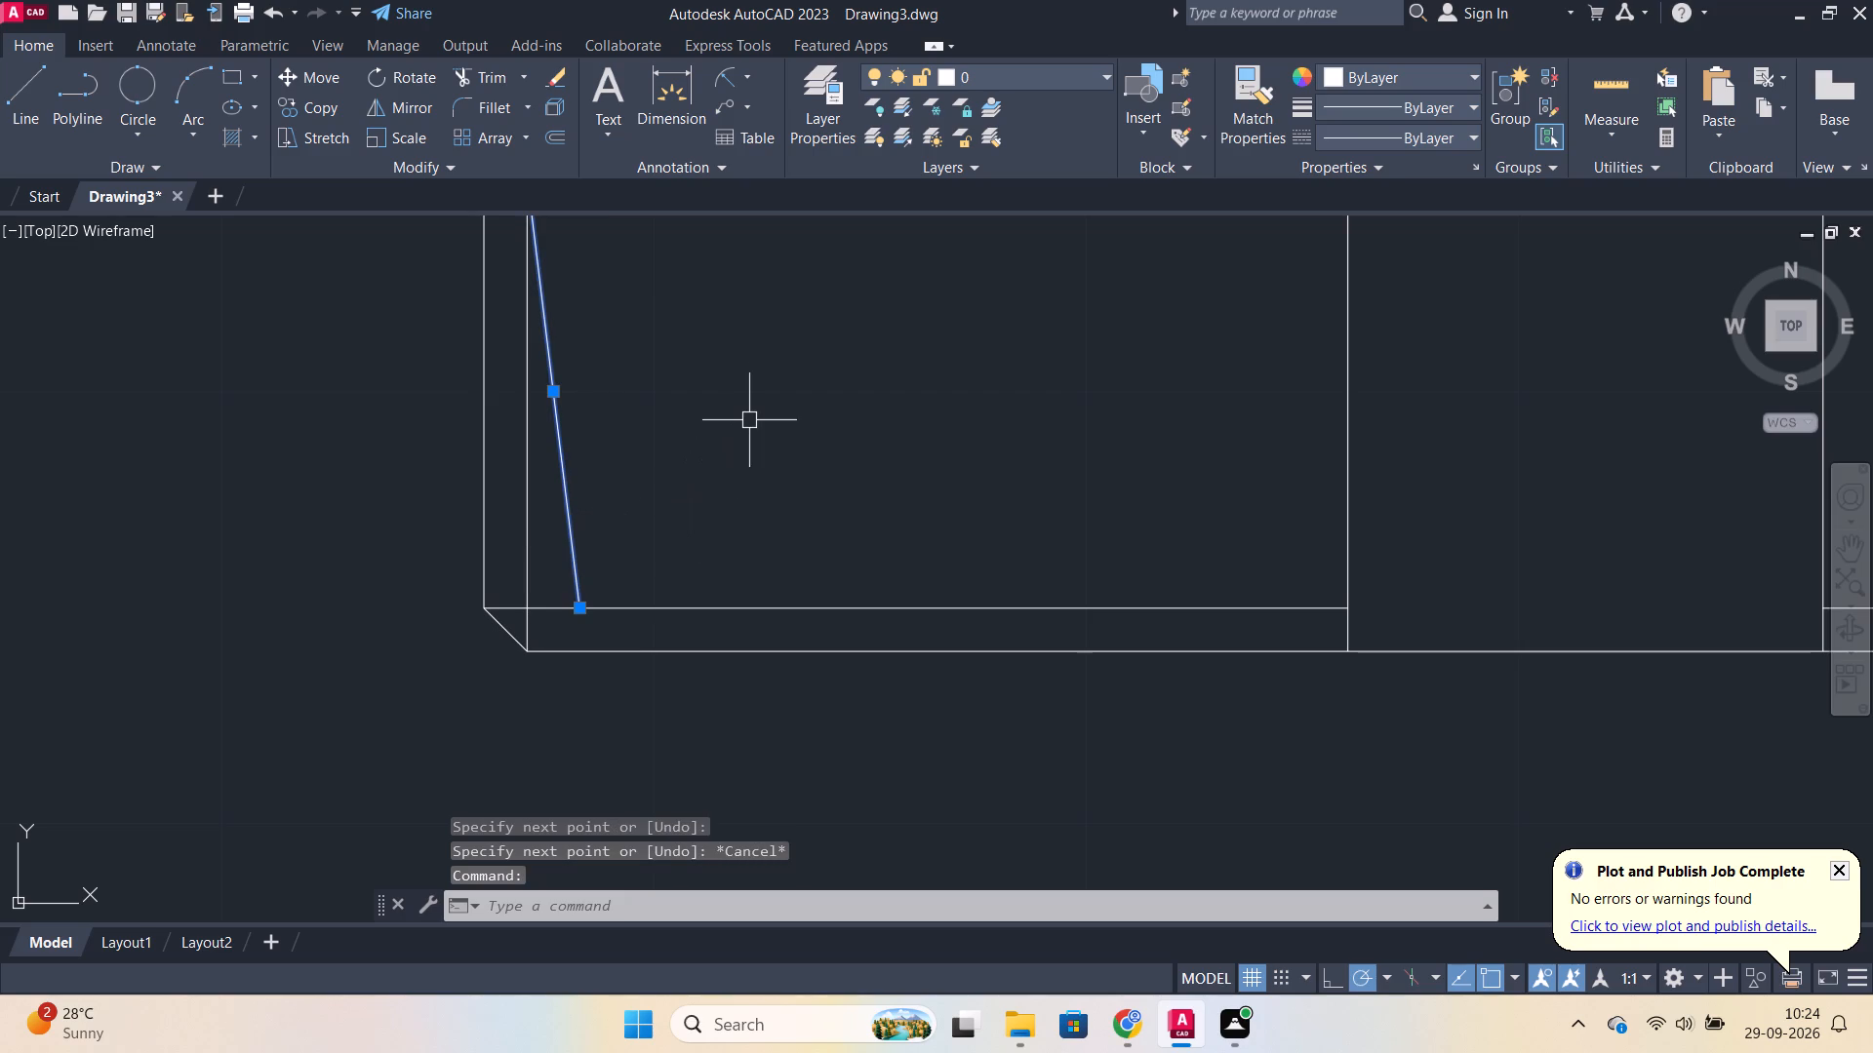
pyautogui.write('CO')
pyautogui.press('Return')
pyautogui.moveTo(737, 384); pyautogui.dragTo(839, 583, button='middle')
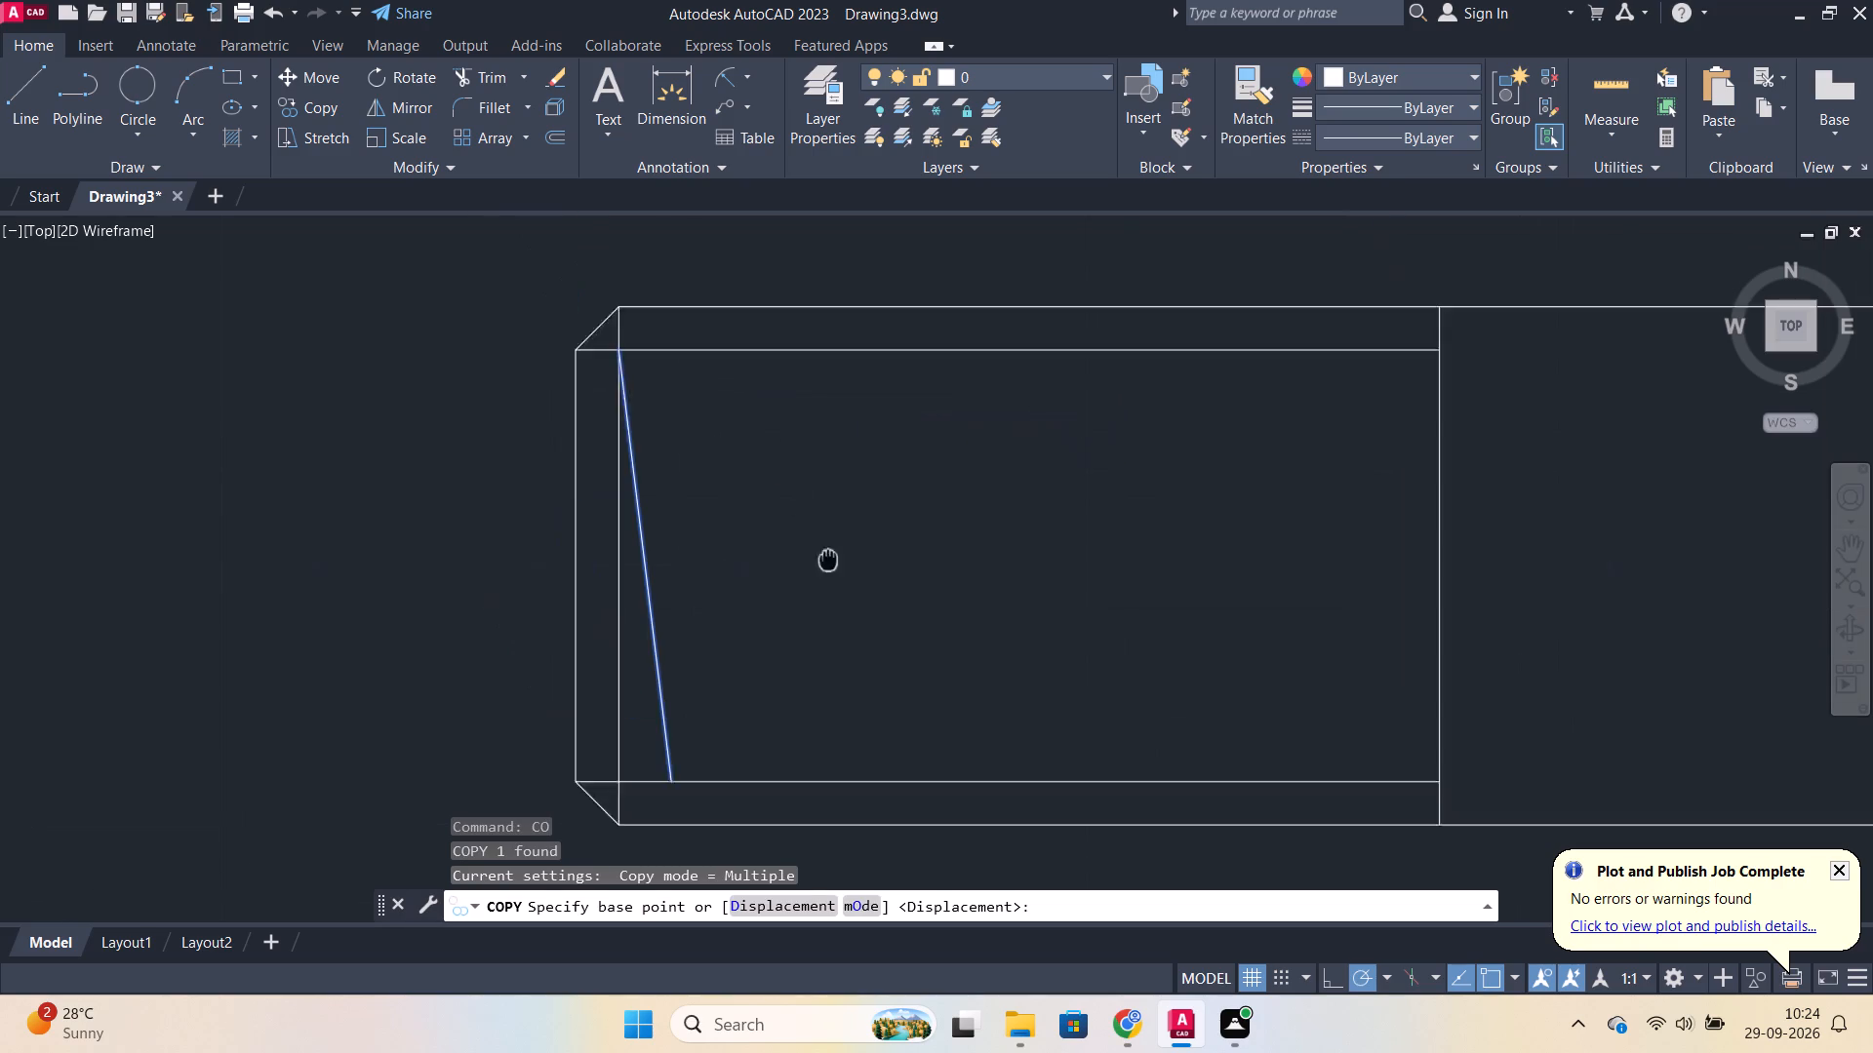
pyautogui.moveTo(839, 583); pyautogui.dragTo(840, 591, button='middle')
pyautogui.scroll(1, 660, 323)
pyautogui.scroll(2, 622, 448)
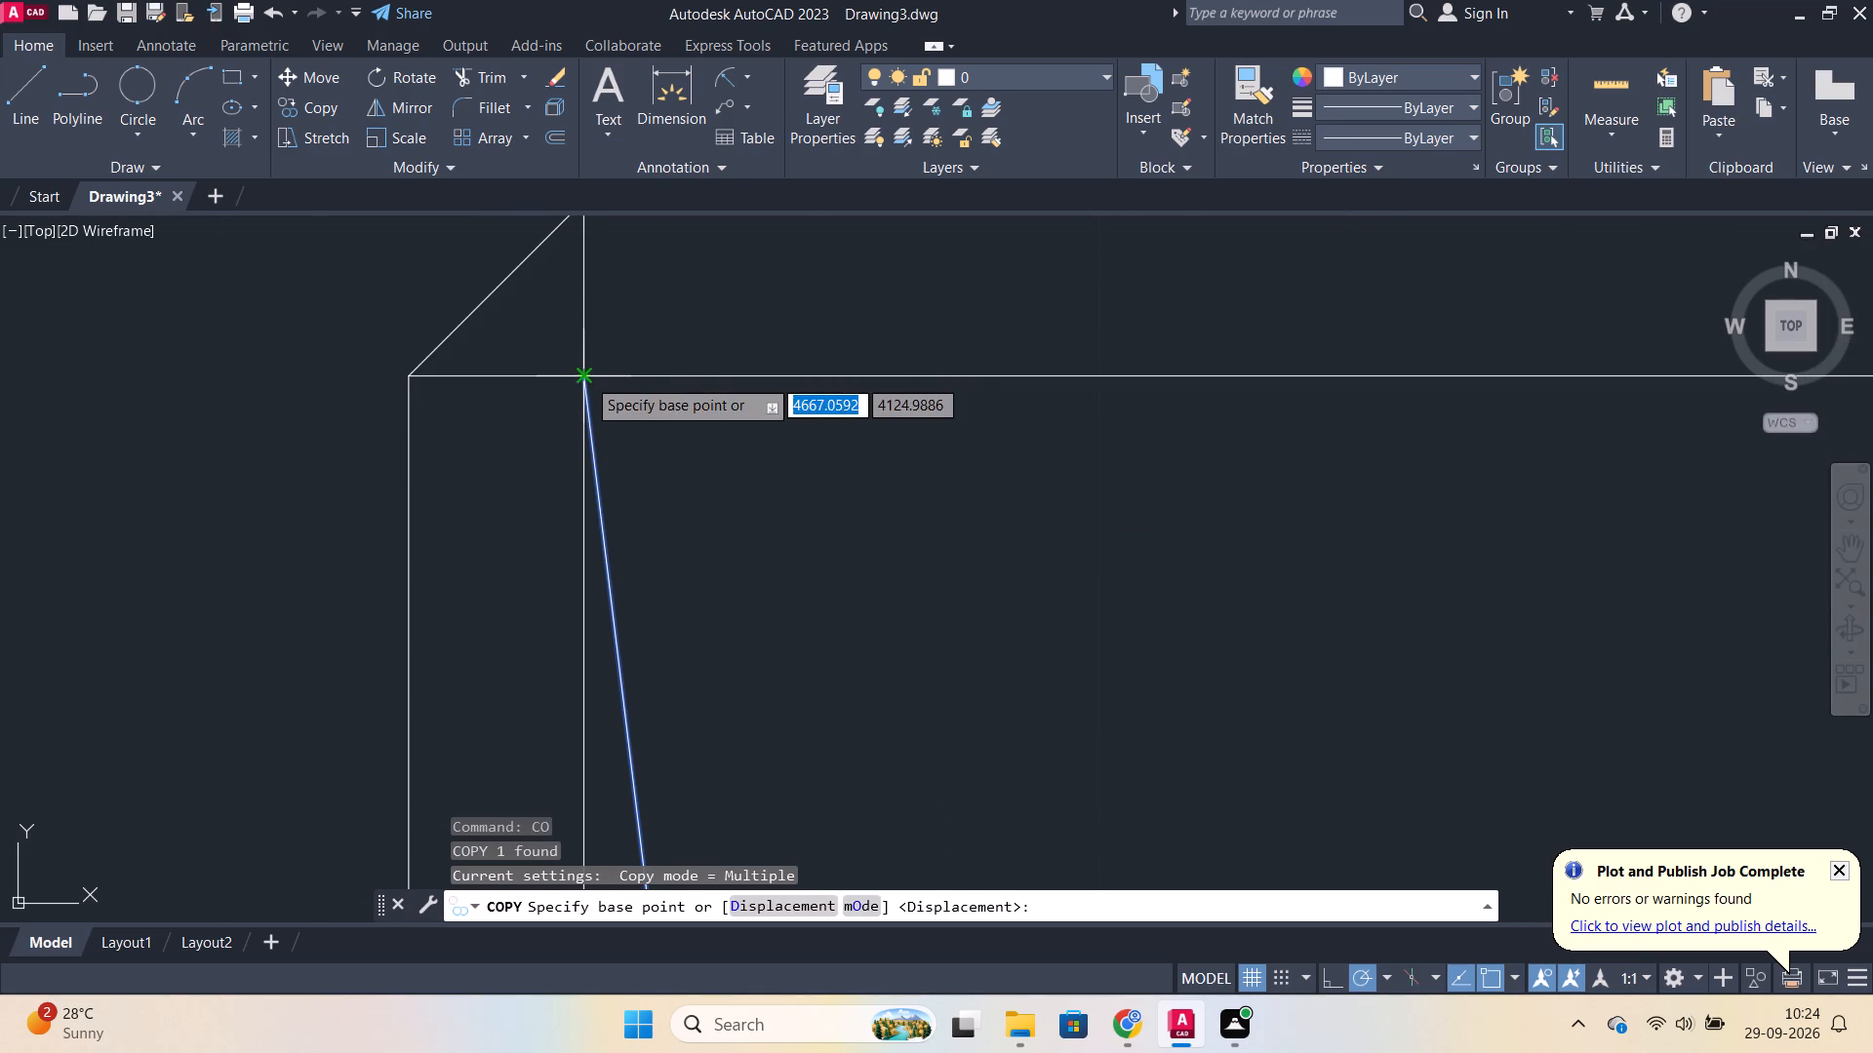
pyautogui.click(586, 377)
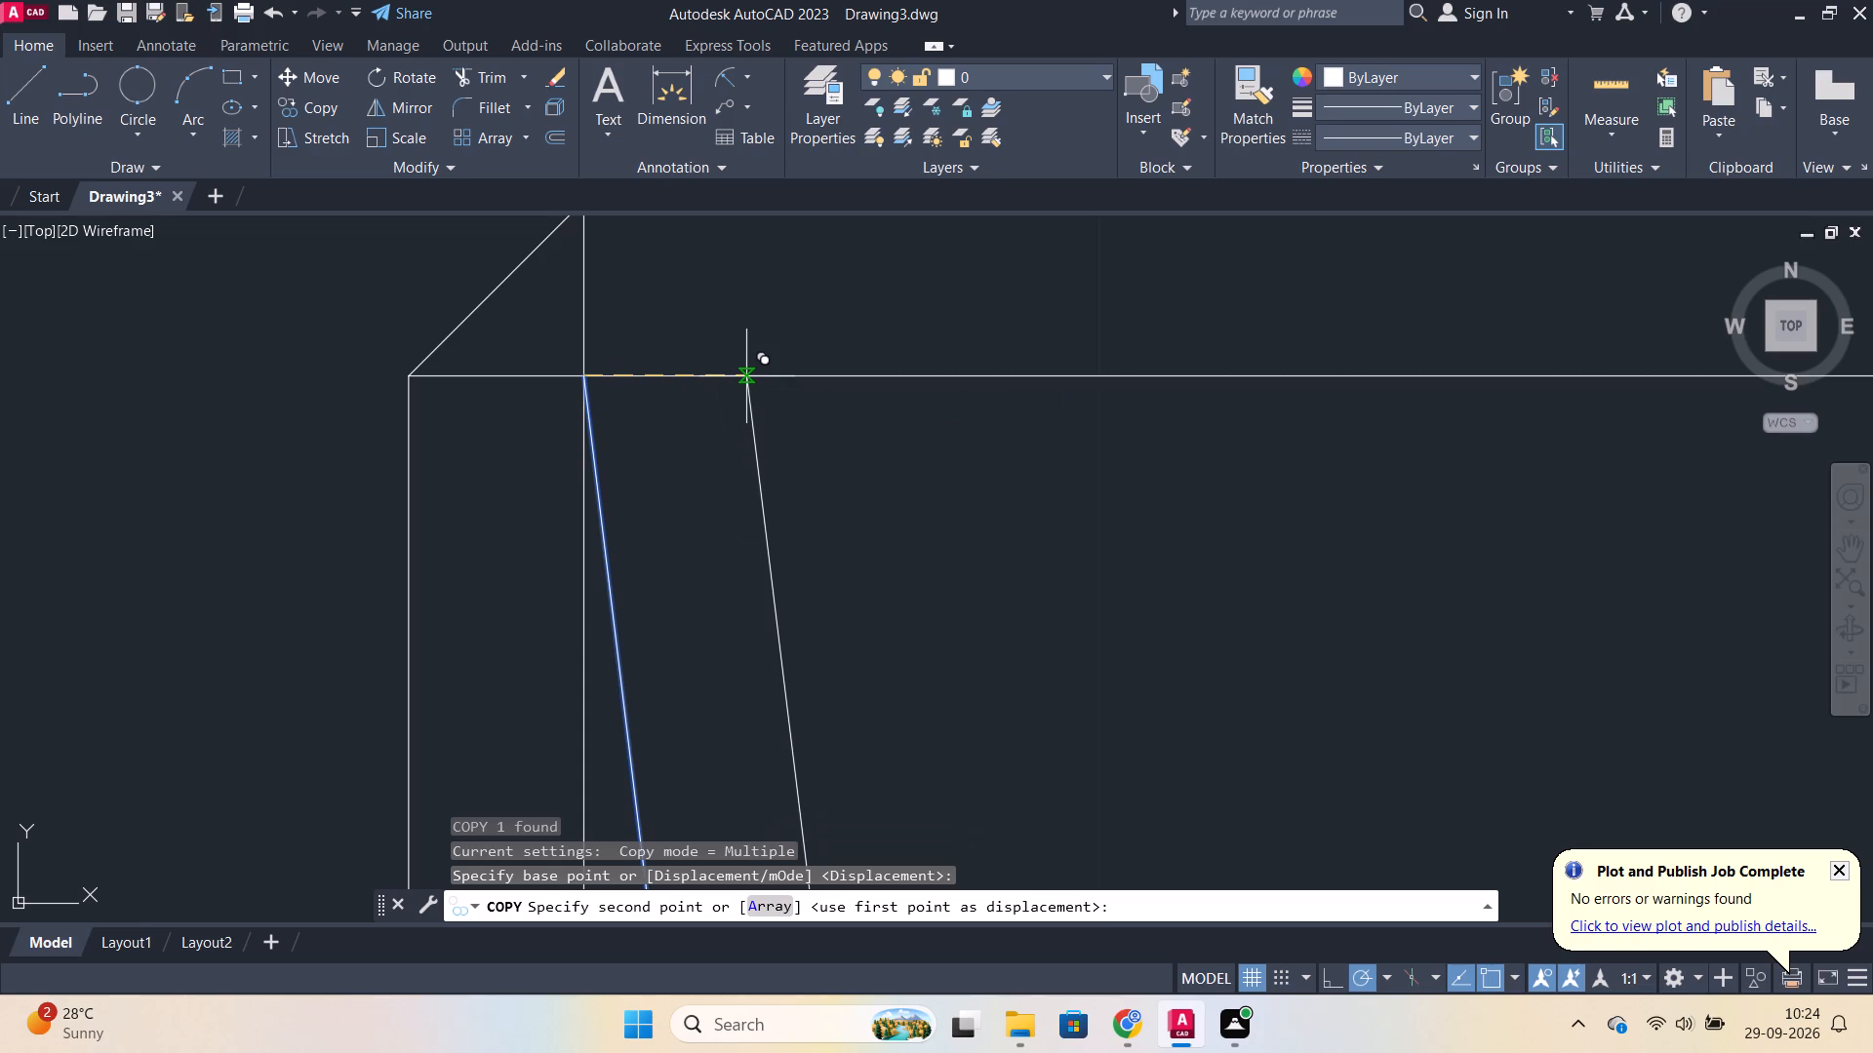
pyautogui.scroll(-3, 746, 376)
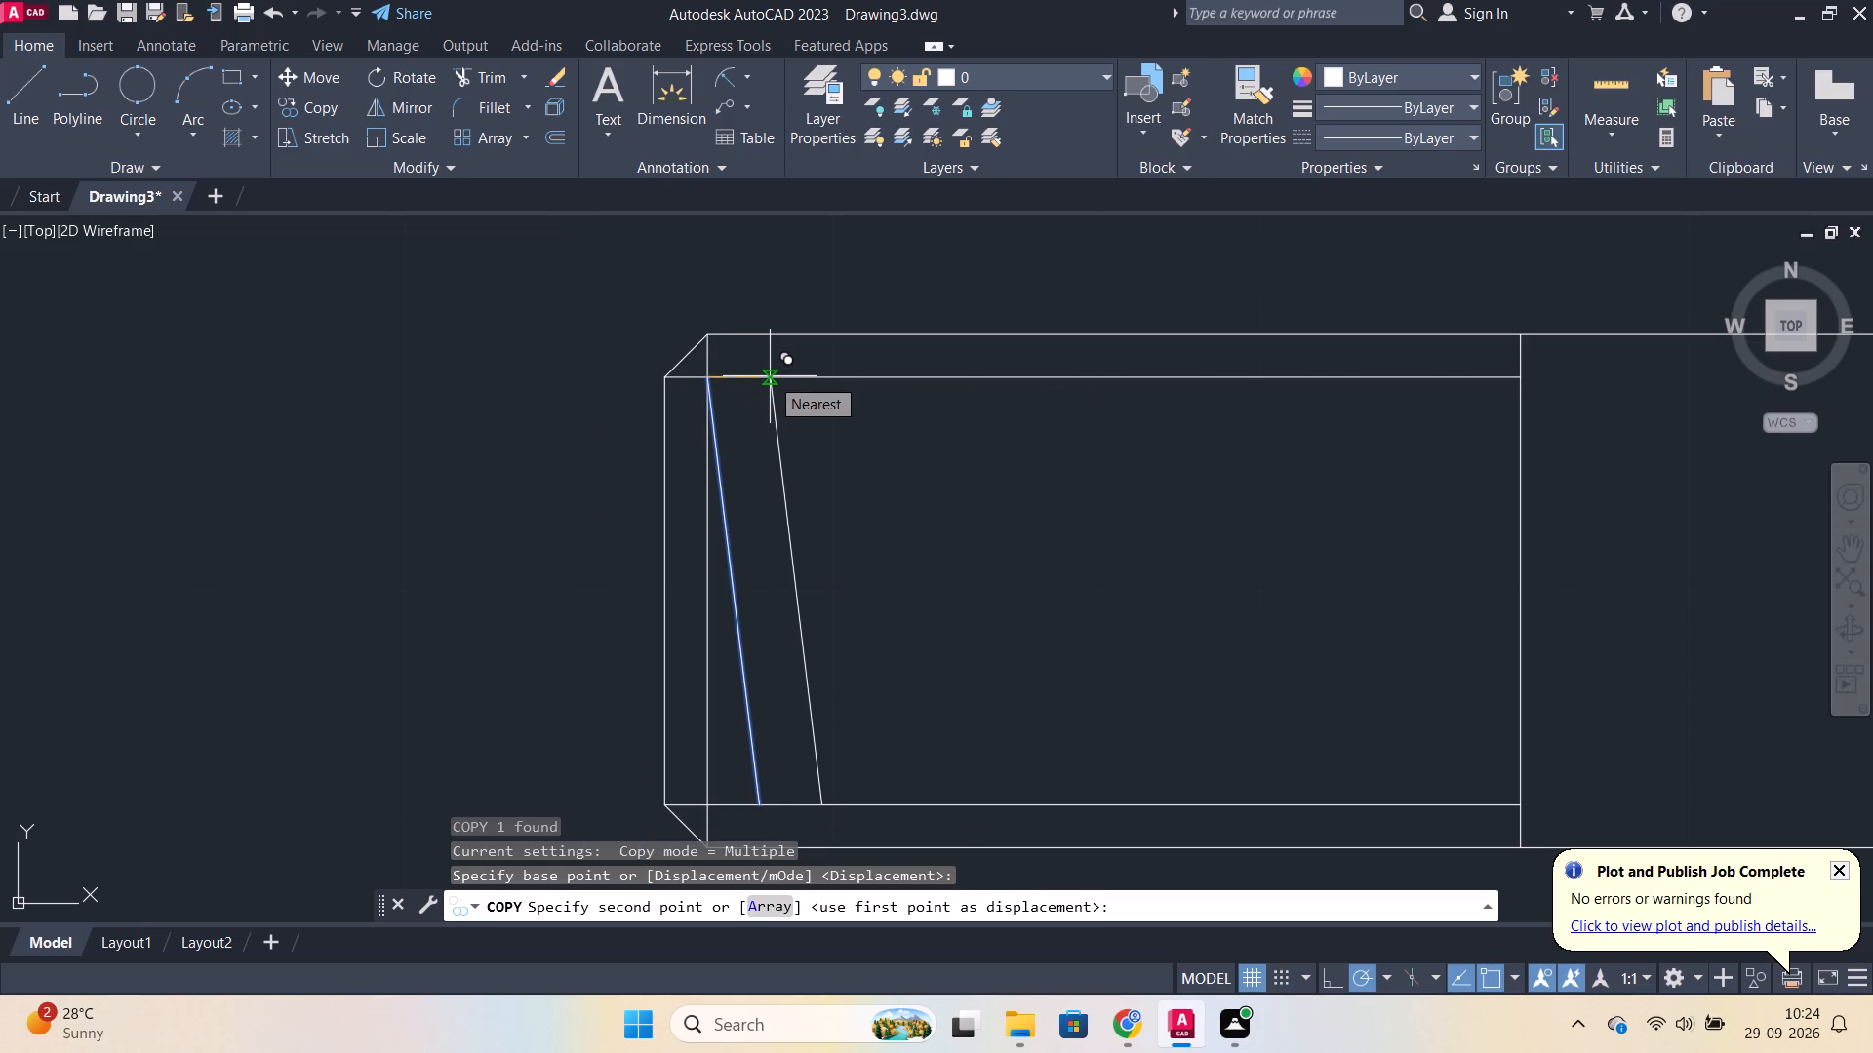
pyautogui.press('1')
pyautogui.press('Return')
pyautogui.press('2')
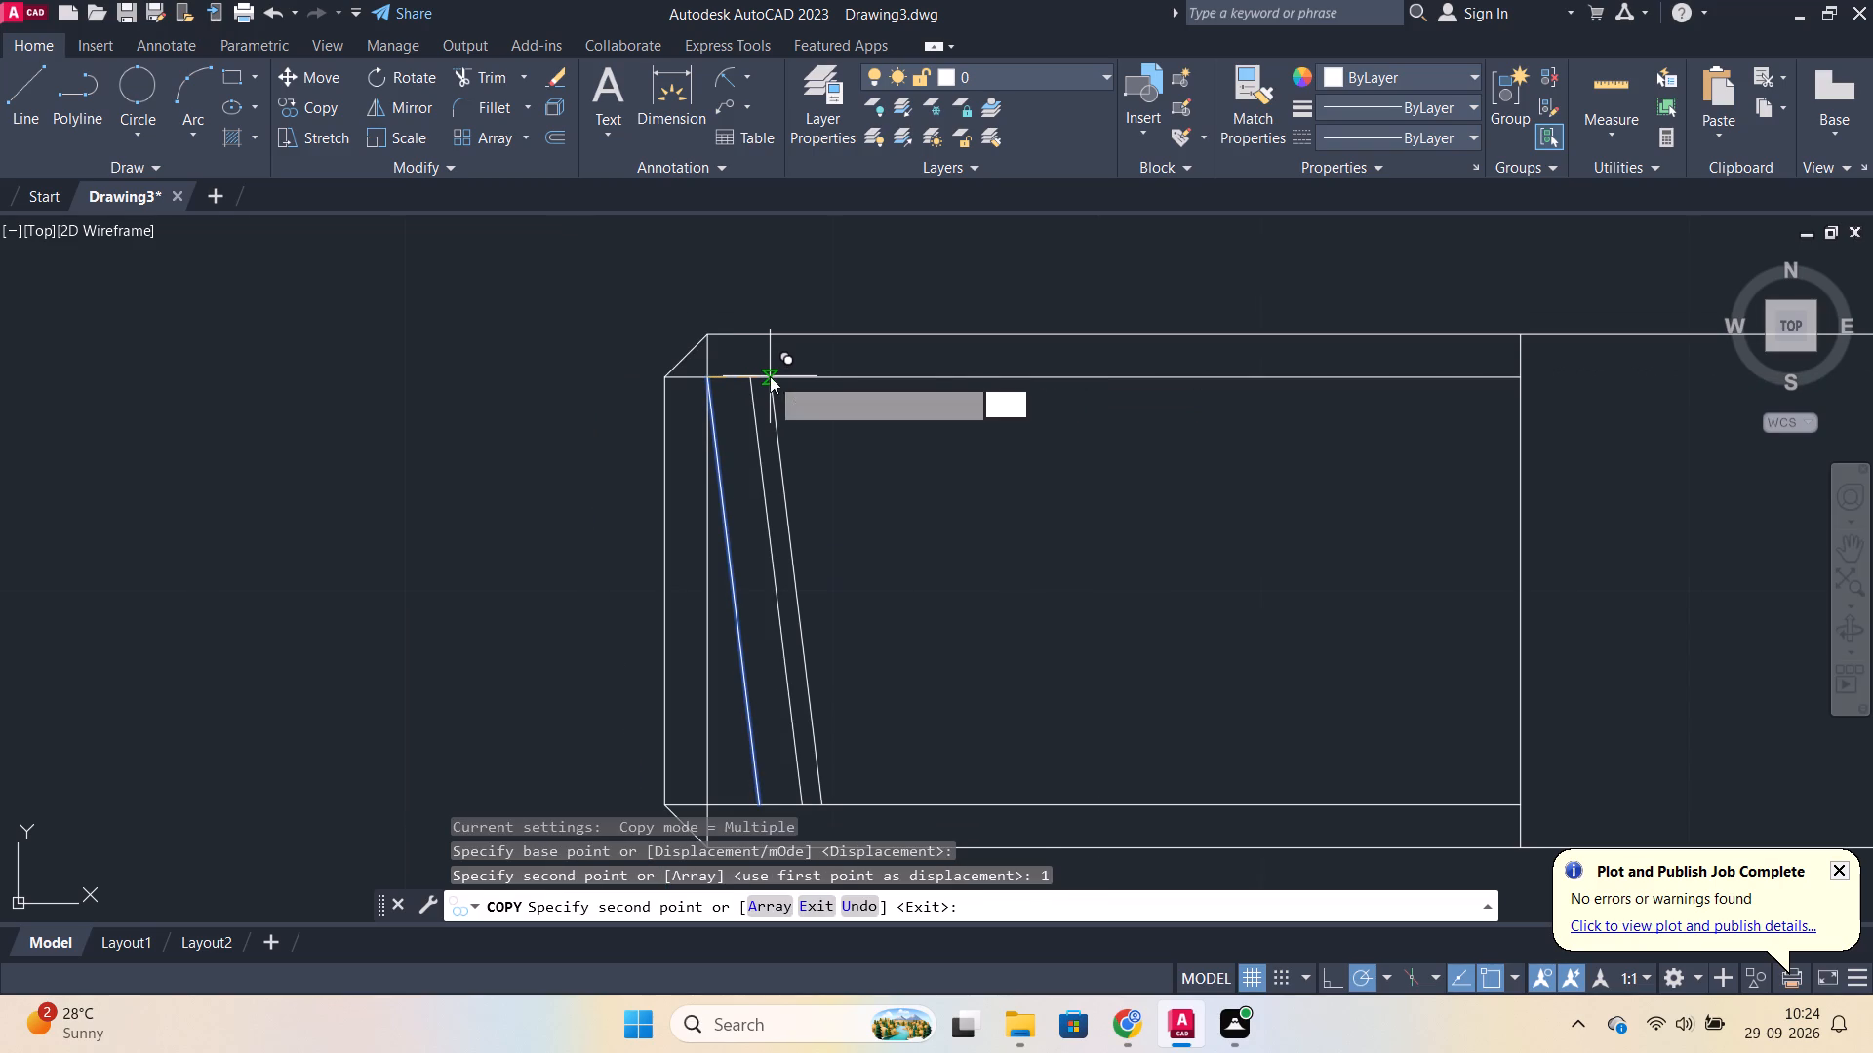
pyautogui.press('Return')
pyautogui.press('3')
pyautogui.press('Return')
pyautogui.press('4')
pyautogui.press('Return')
pyautogui.press('5')
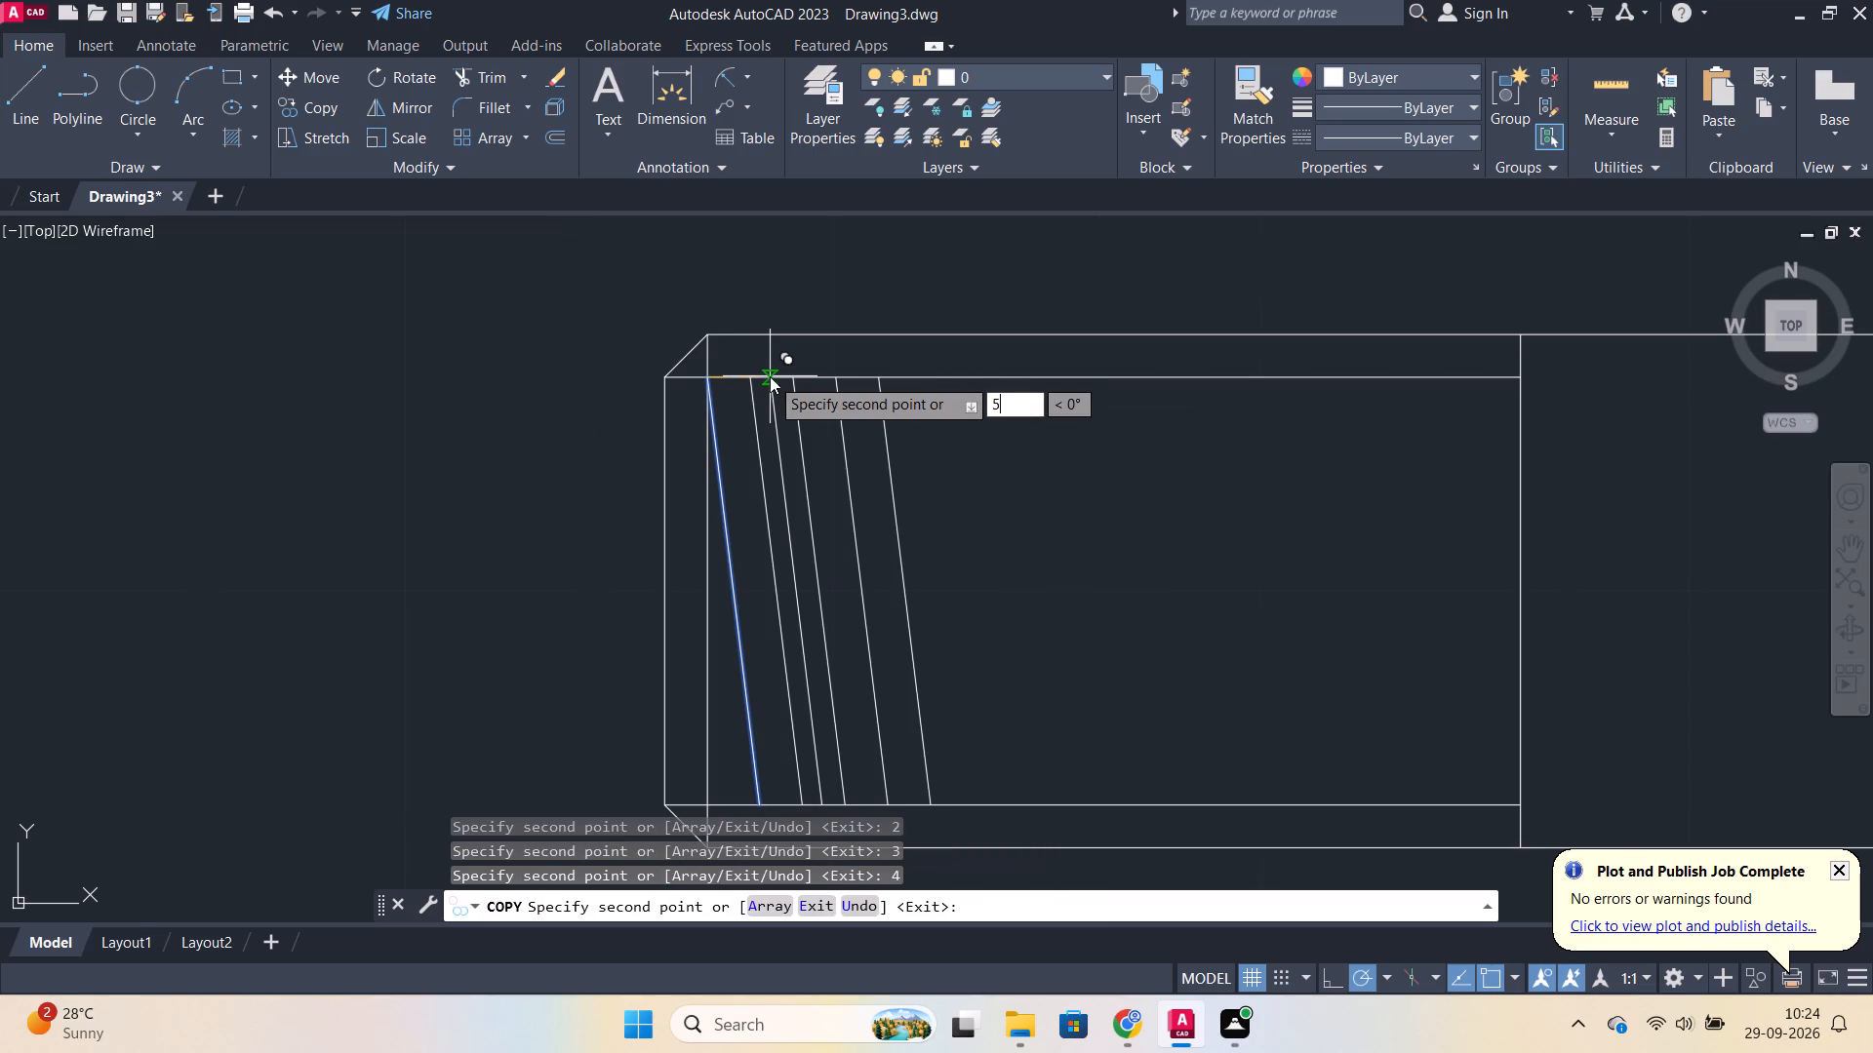
pyautogui.press('Return')
pyautogui.press('6')
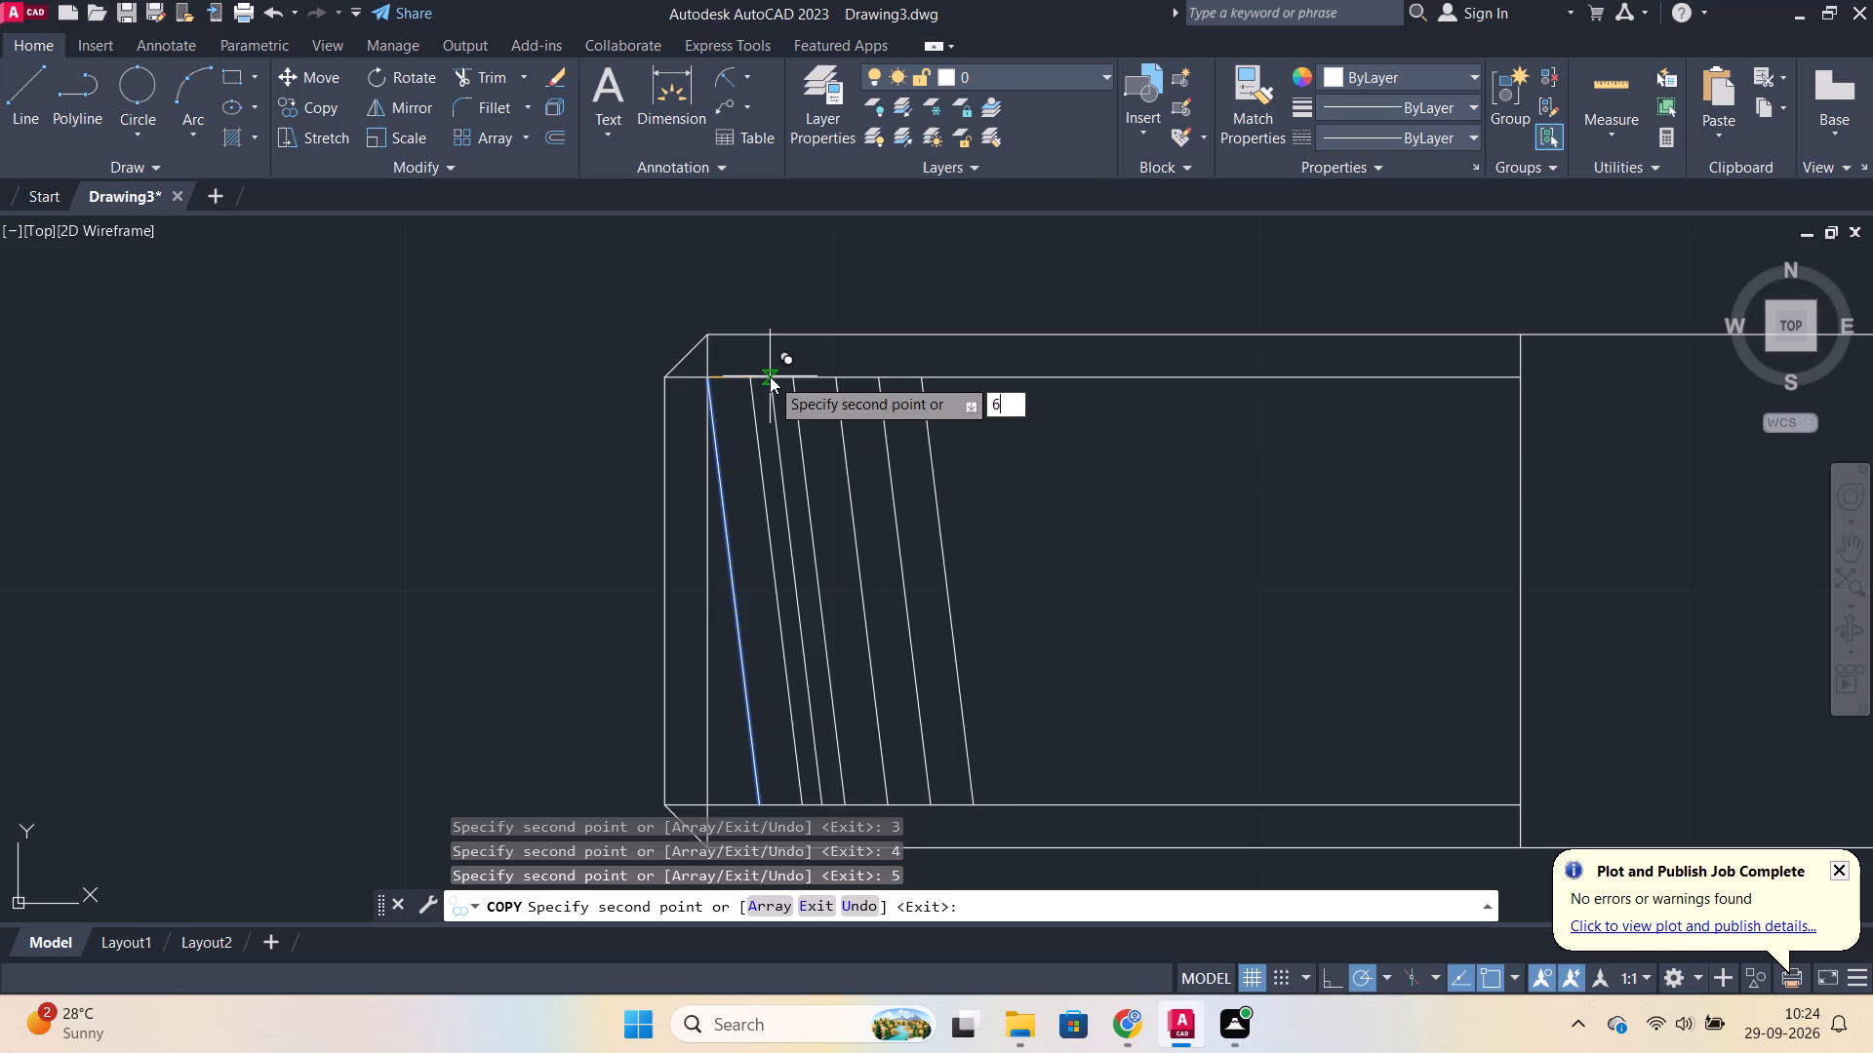
pyautogui.press('Return')
pyautogui.press('7')
pyautogui.press('Return')
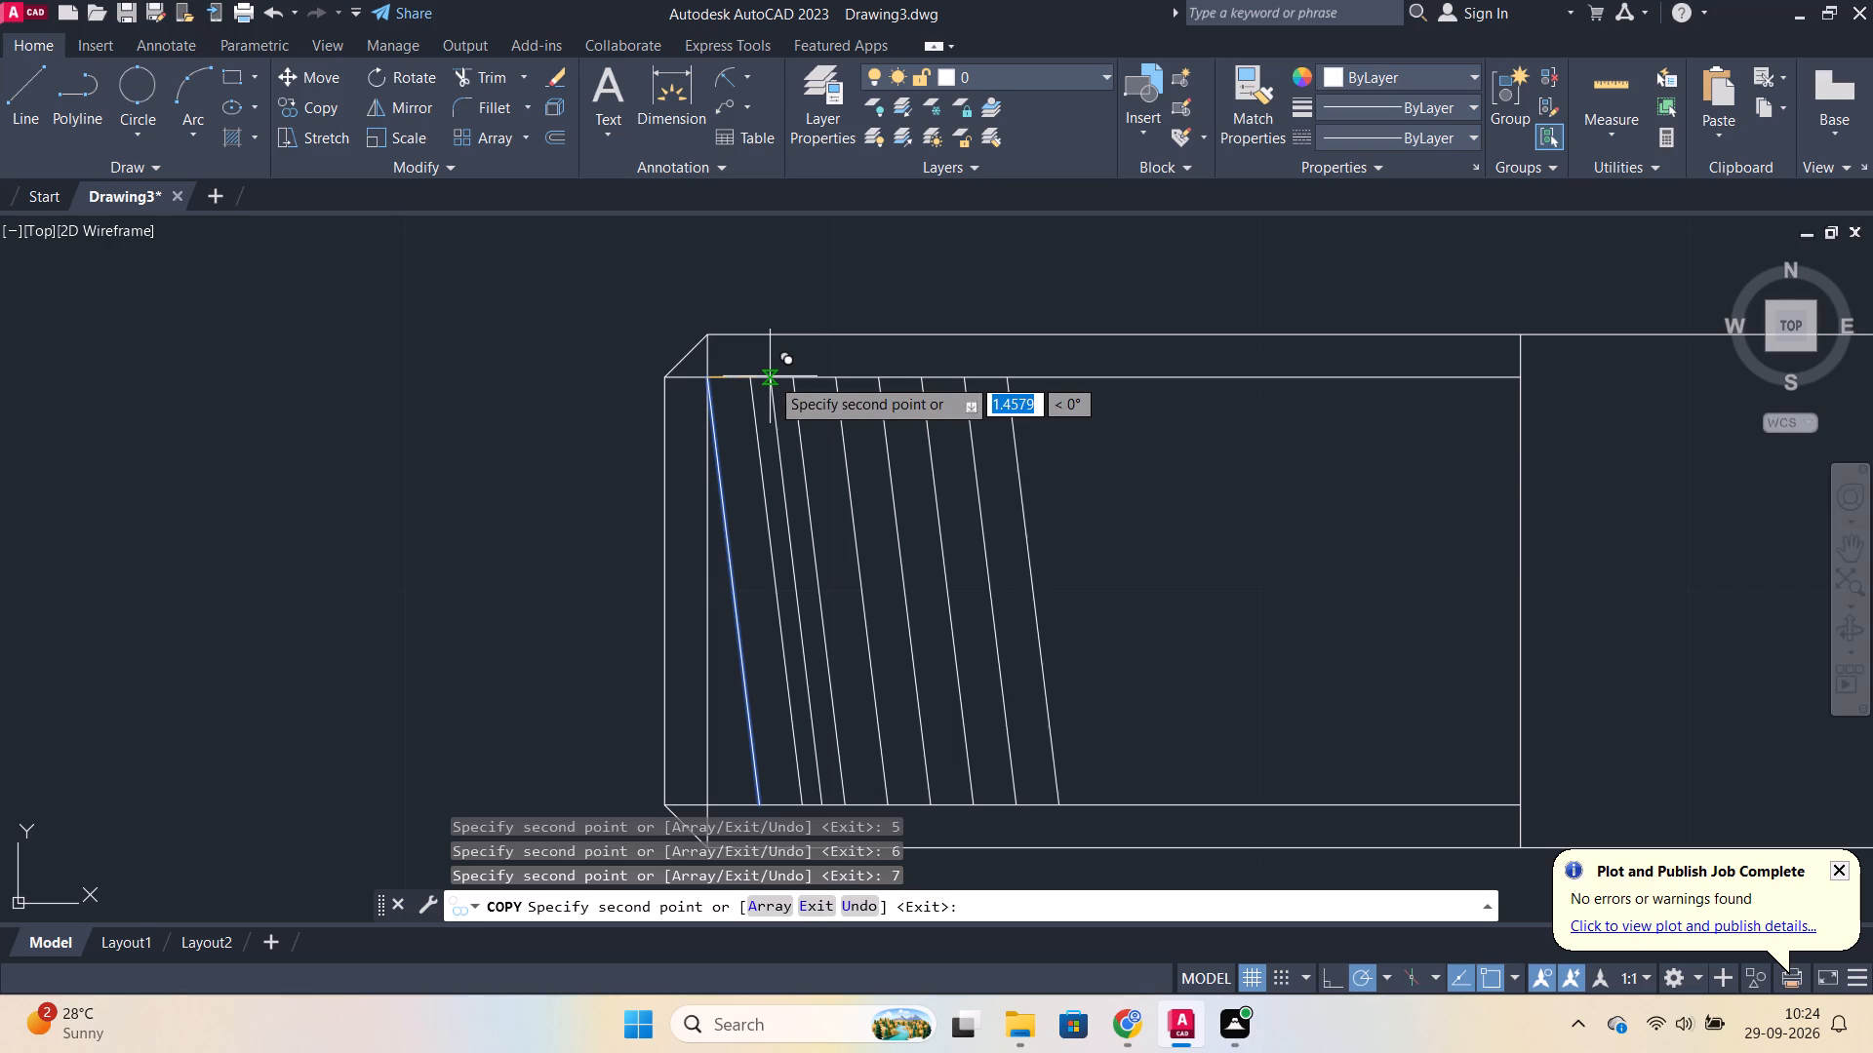
pyautogui.press('8')
pyautogui.press('Return')
pyautogui.press('9')
pyautogui.press('Return')
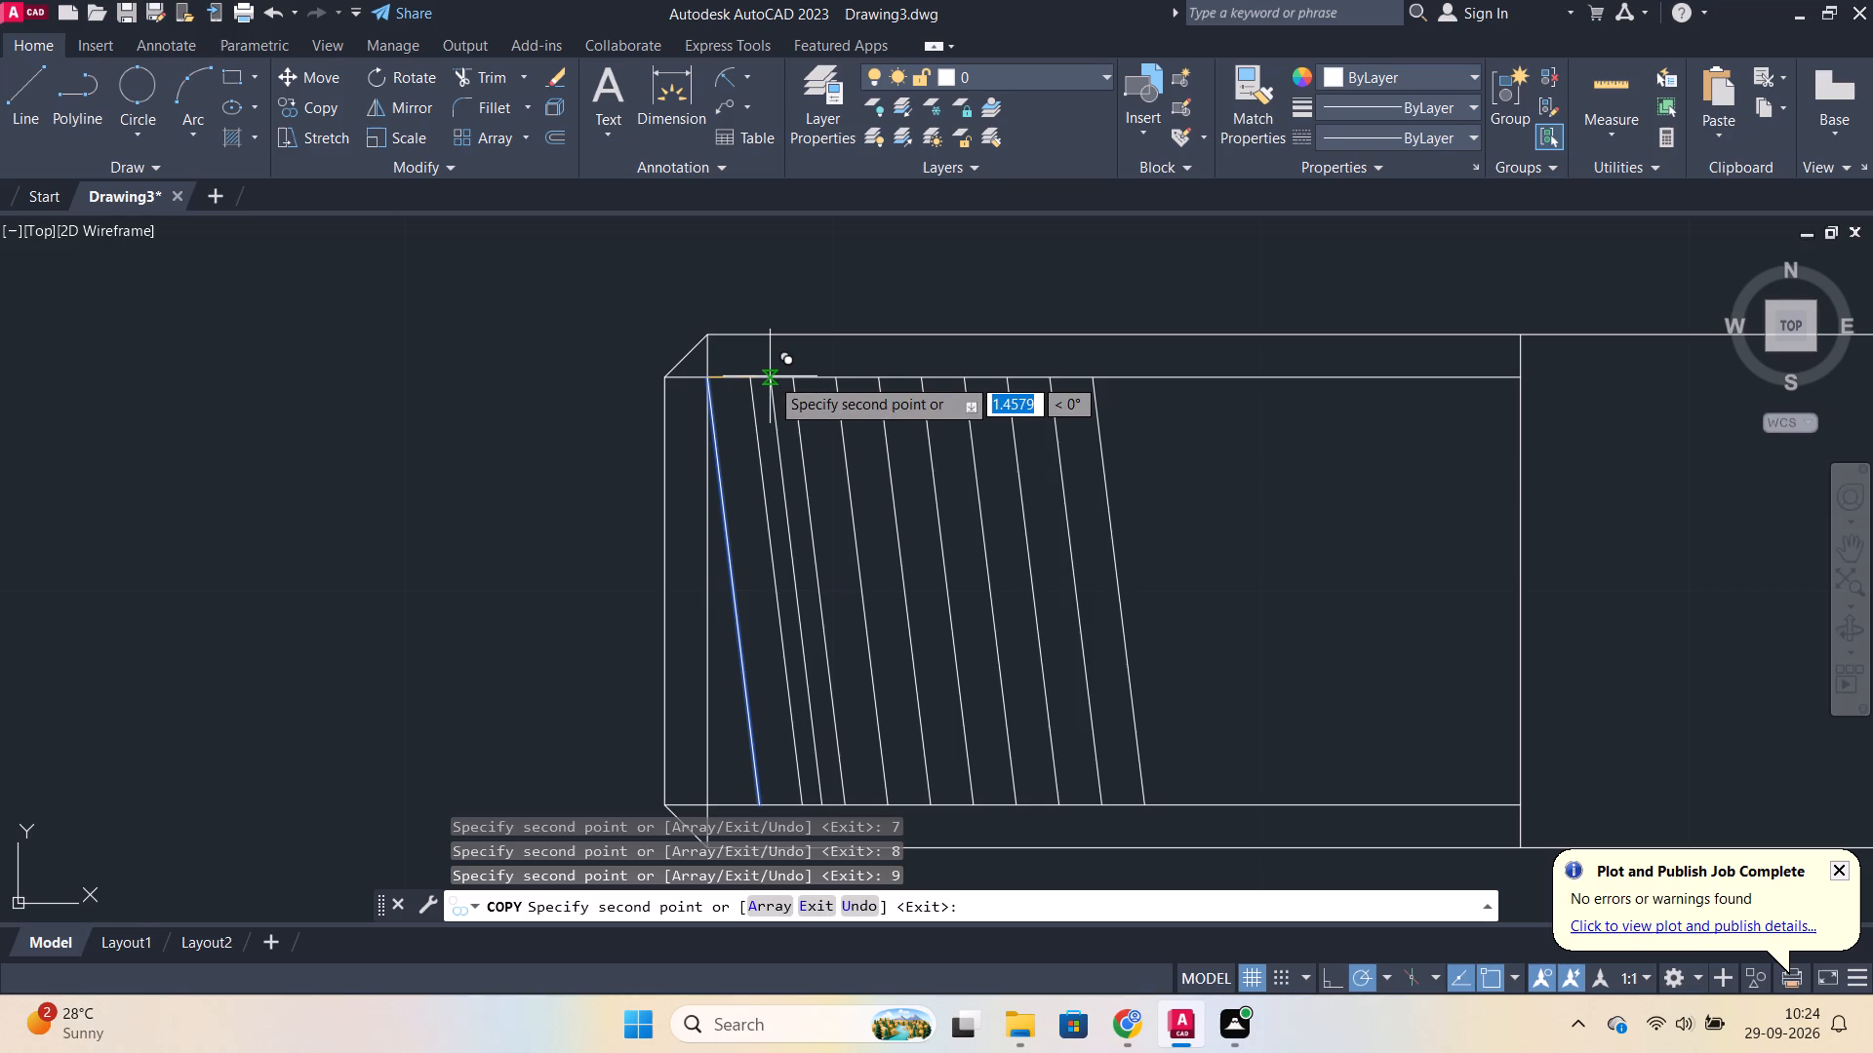
pyautogui.write('10')
pyautogui.press('Return')
pyautogui.write('11')
pyautogui.press('Return')
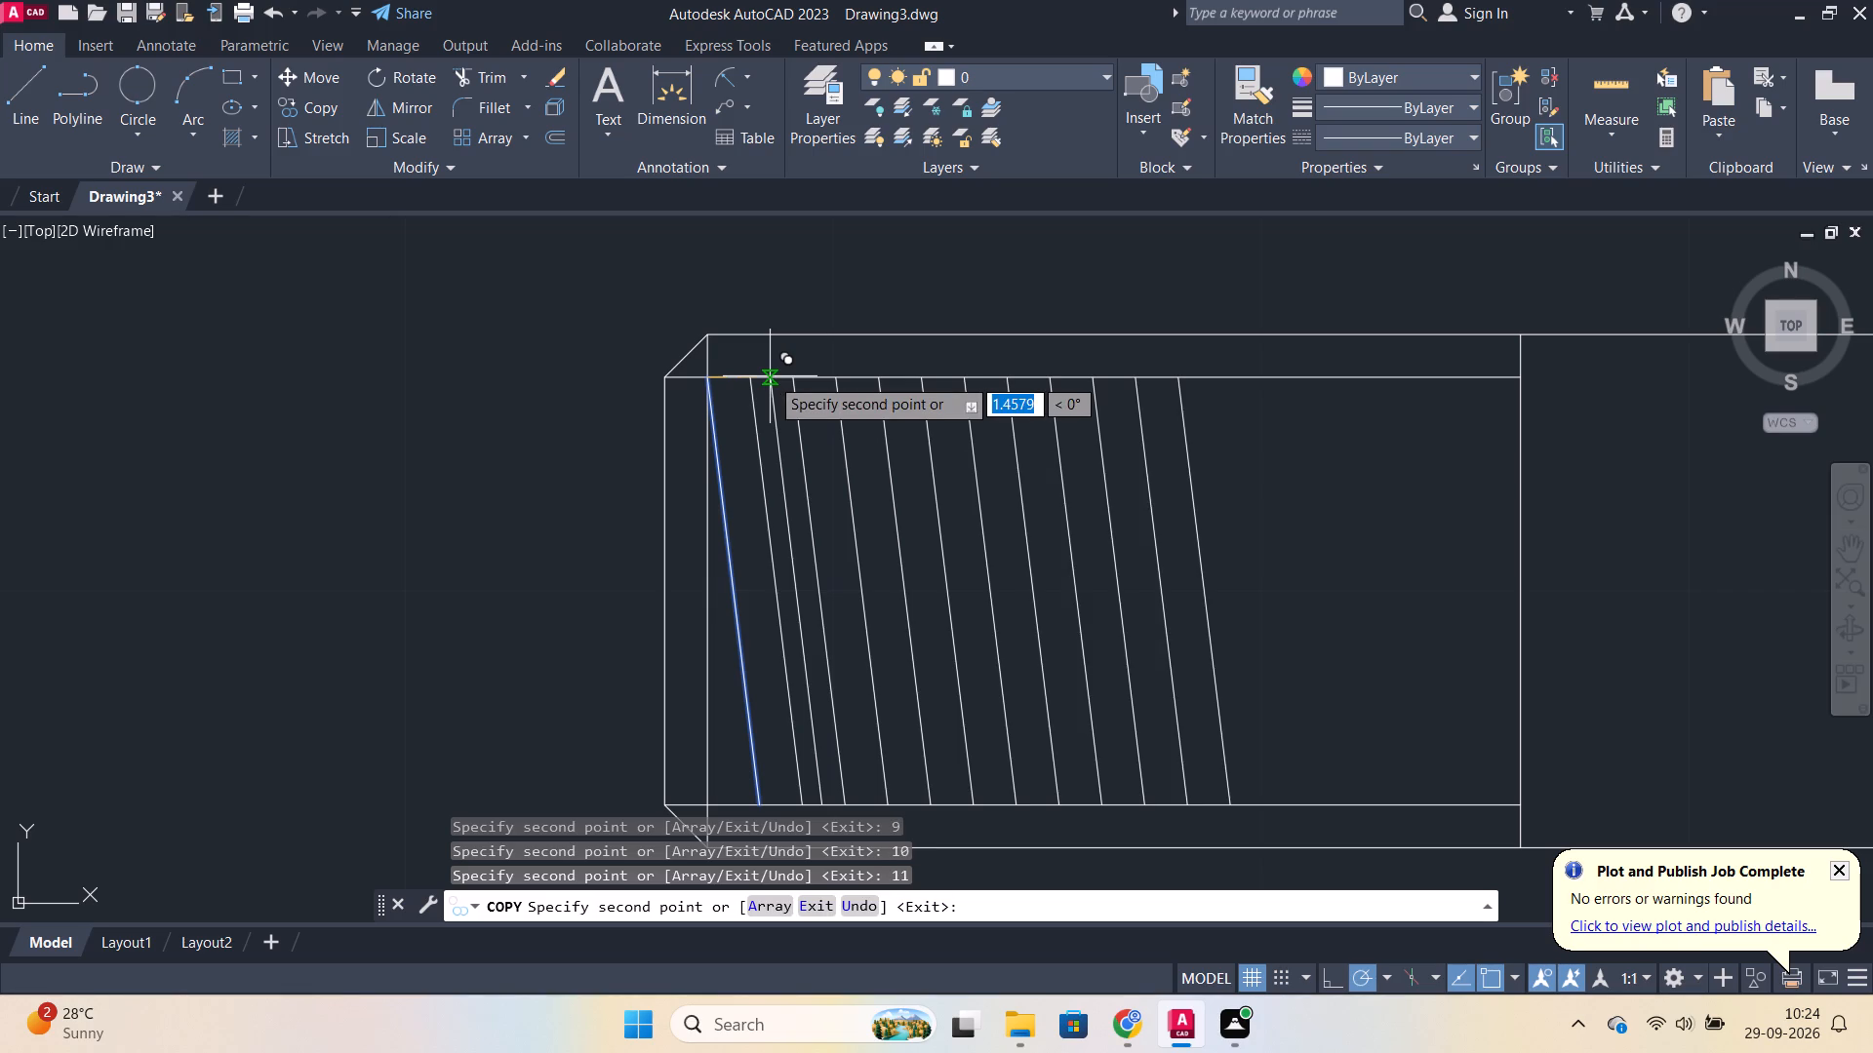
pyautogui.write('12')
pyautogui.press('Return')
pyautogui.write('13')
pyautogui.press('Return')
pyautogui.write('14')
pyautogui.press('Return')
pyautogui.write('15')
pyautogui.press('Return')
pyautogui.write('16')
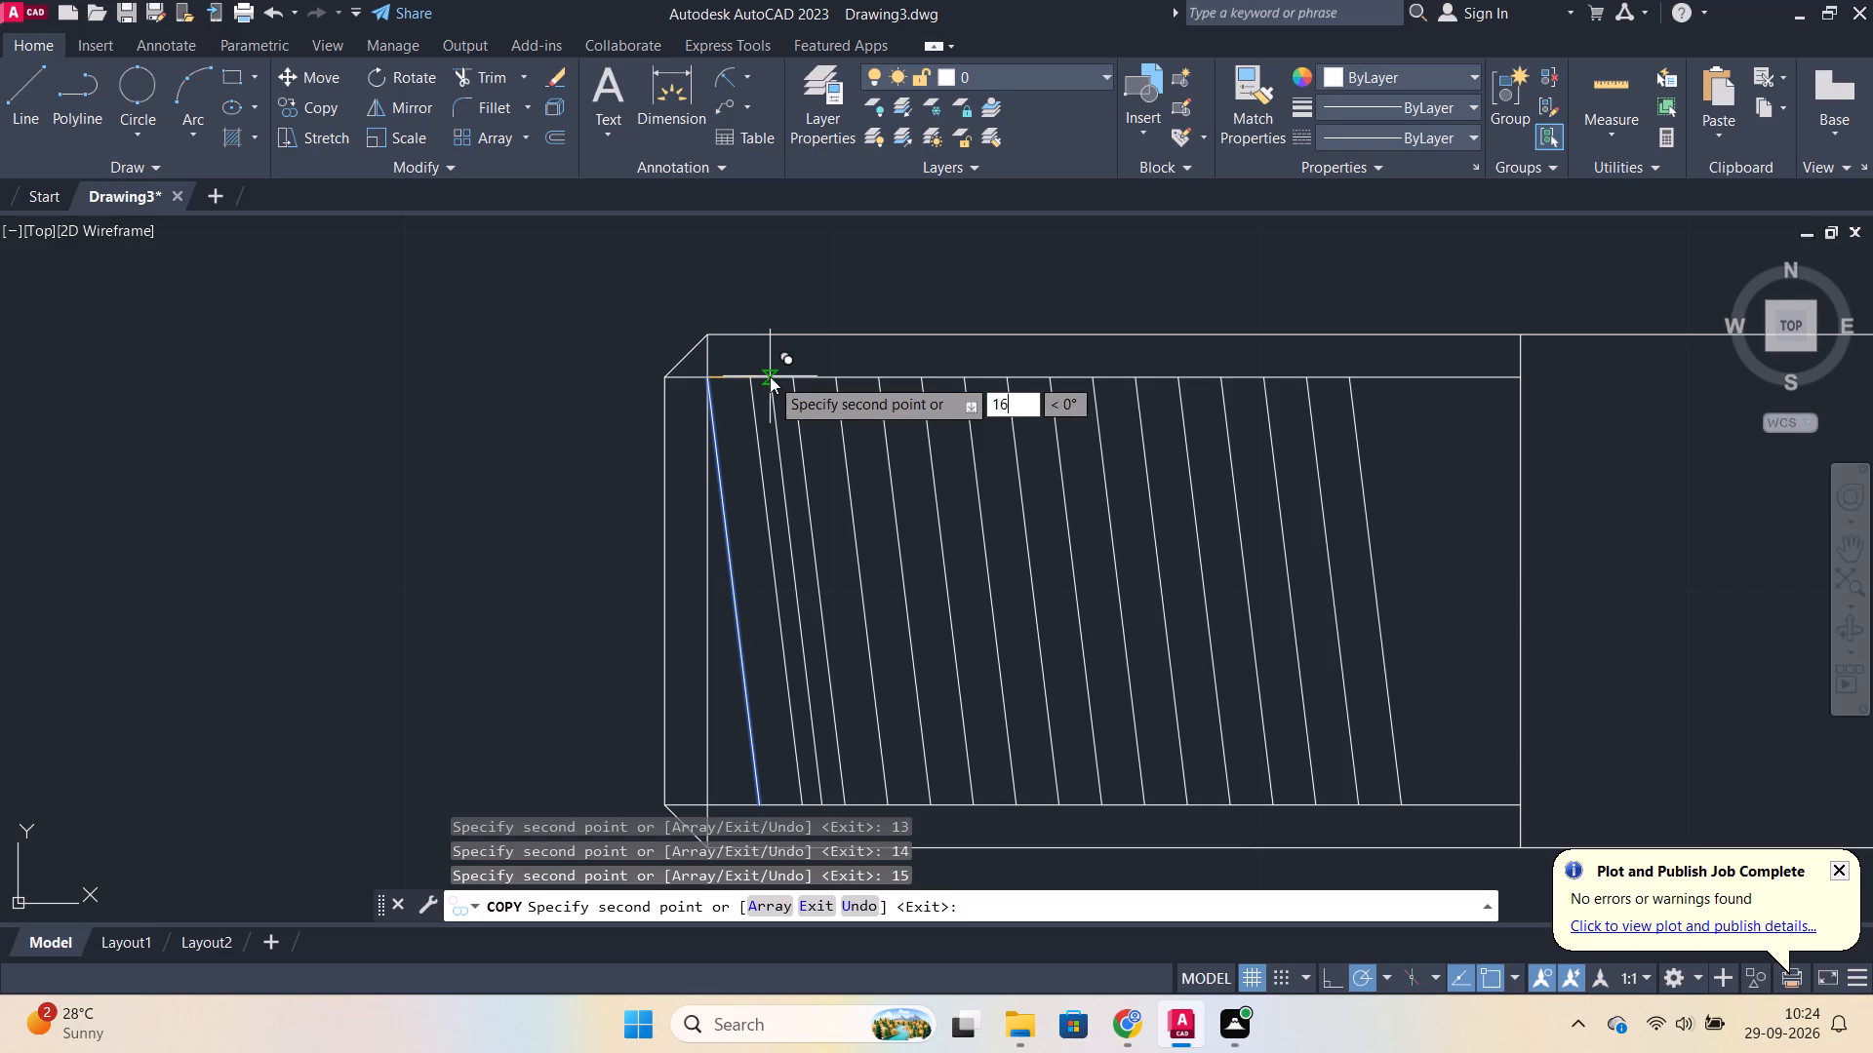
pyautogui.press('Return')
pyautogui.write('17')
pyautogui.press('Return')
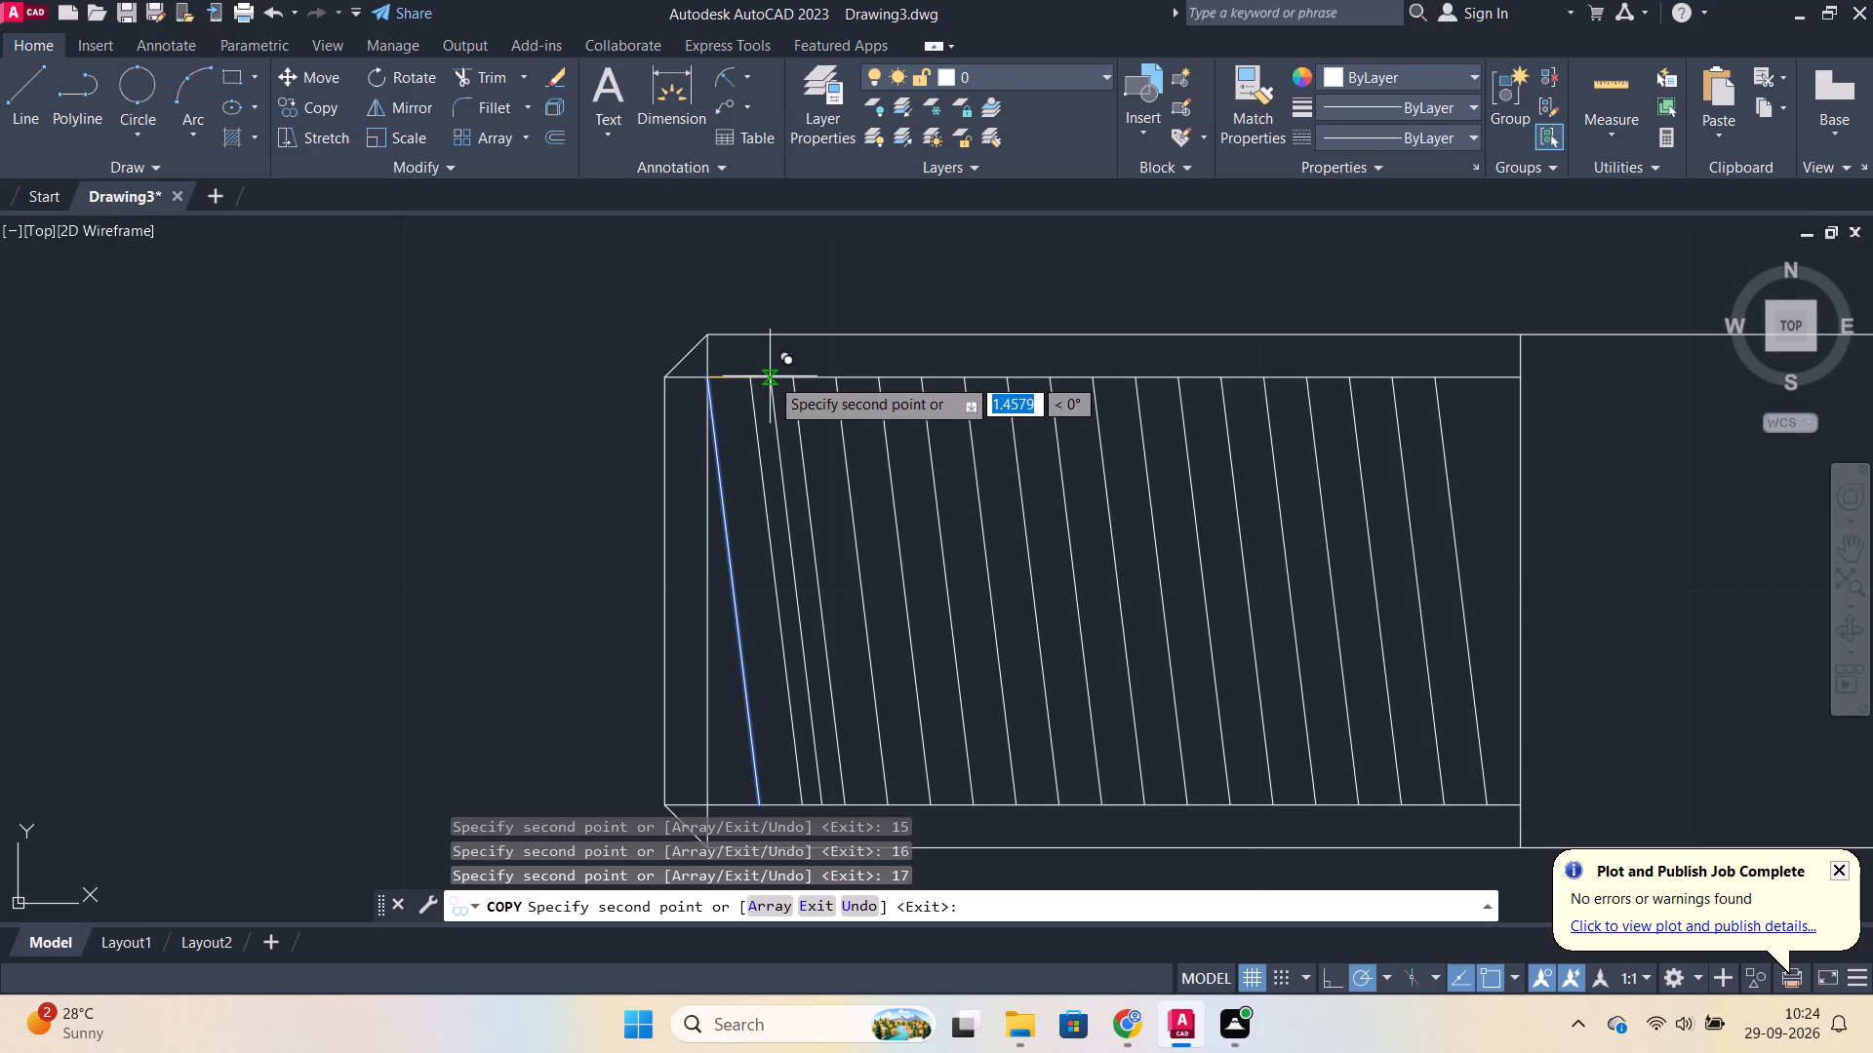
pyautogui.write('18')
pyautogui.press('Return')
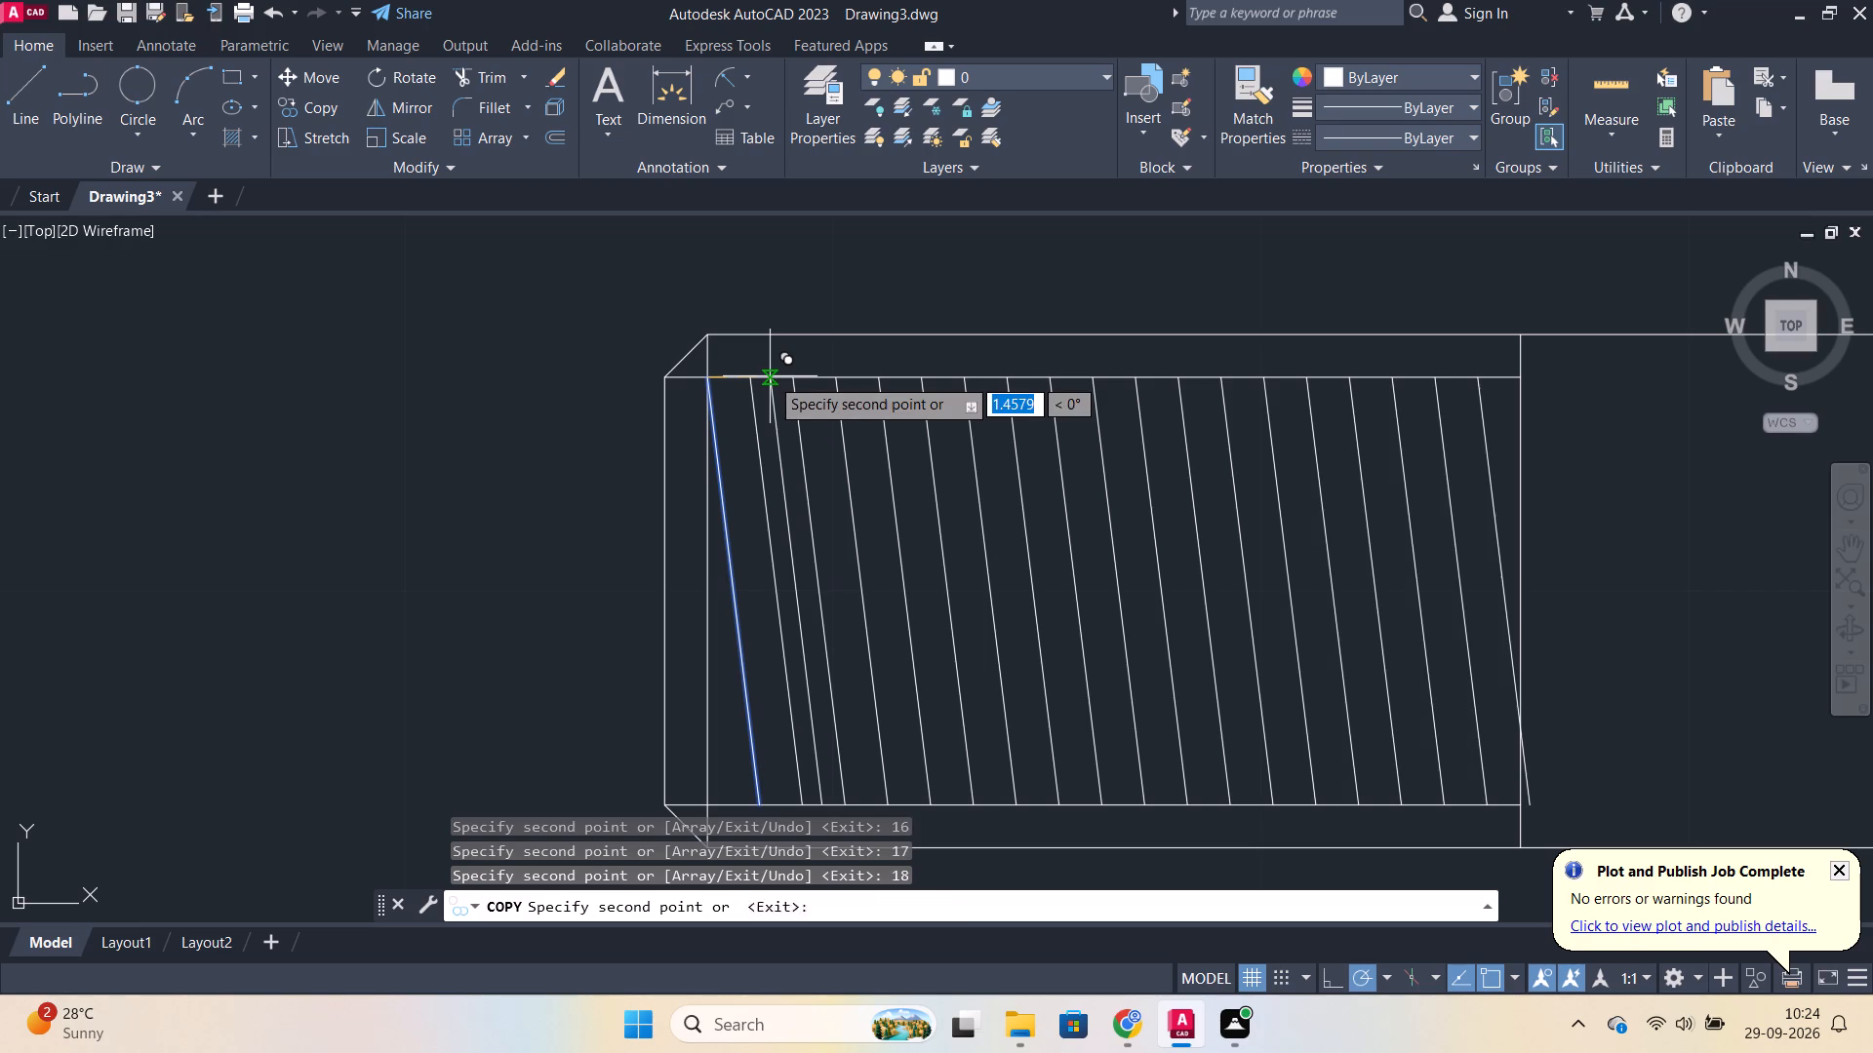
pyautogui.press('Escape')
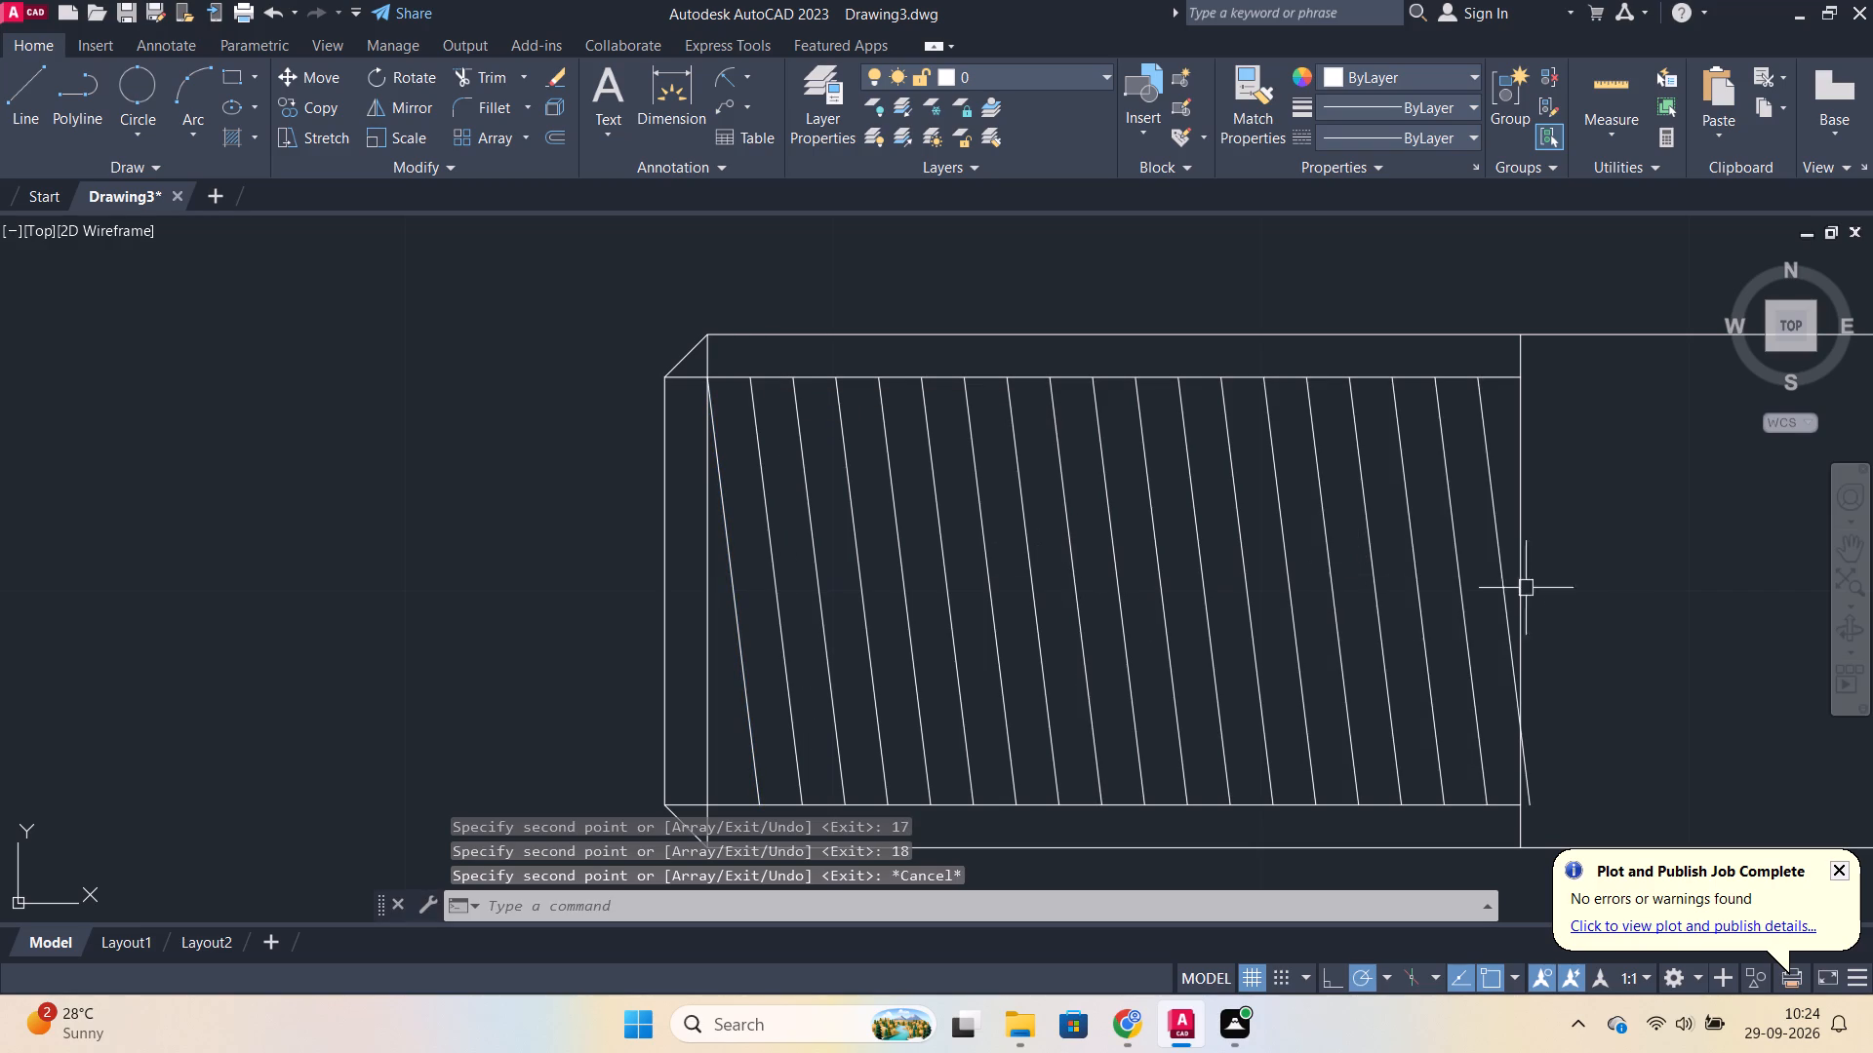
# Trim the lower end of the last slanted line where it extends past the left section's inner vertical line.
pyautogui.moveTo(1602, 604); pyautogui.dragTo(1374, 473, button='middle')
pyautogui.write('TR')
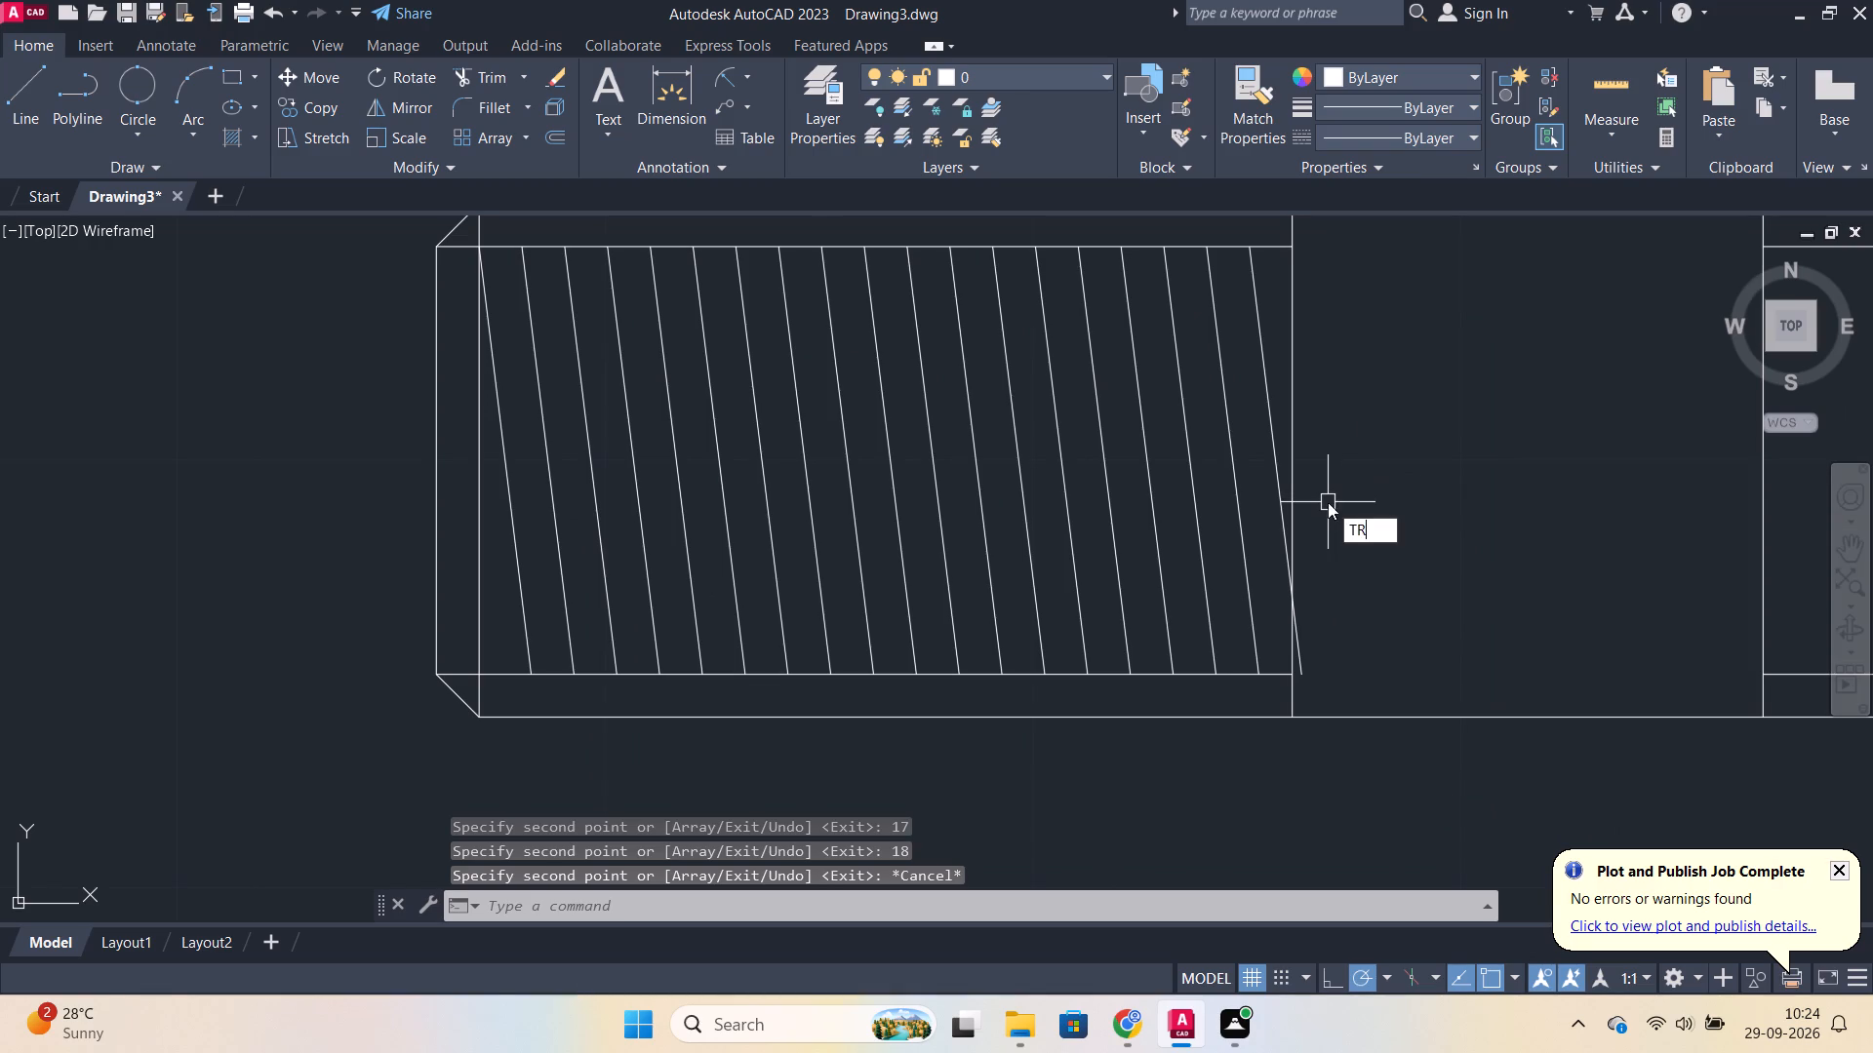
pyautogui.press('Return')
pyautogui.click(1306, 669)
pyautogui.scroll(-2, 1411, 502)
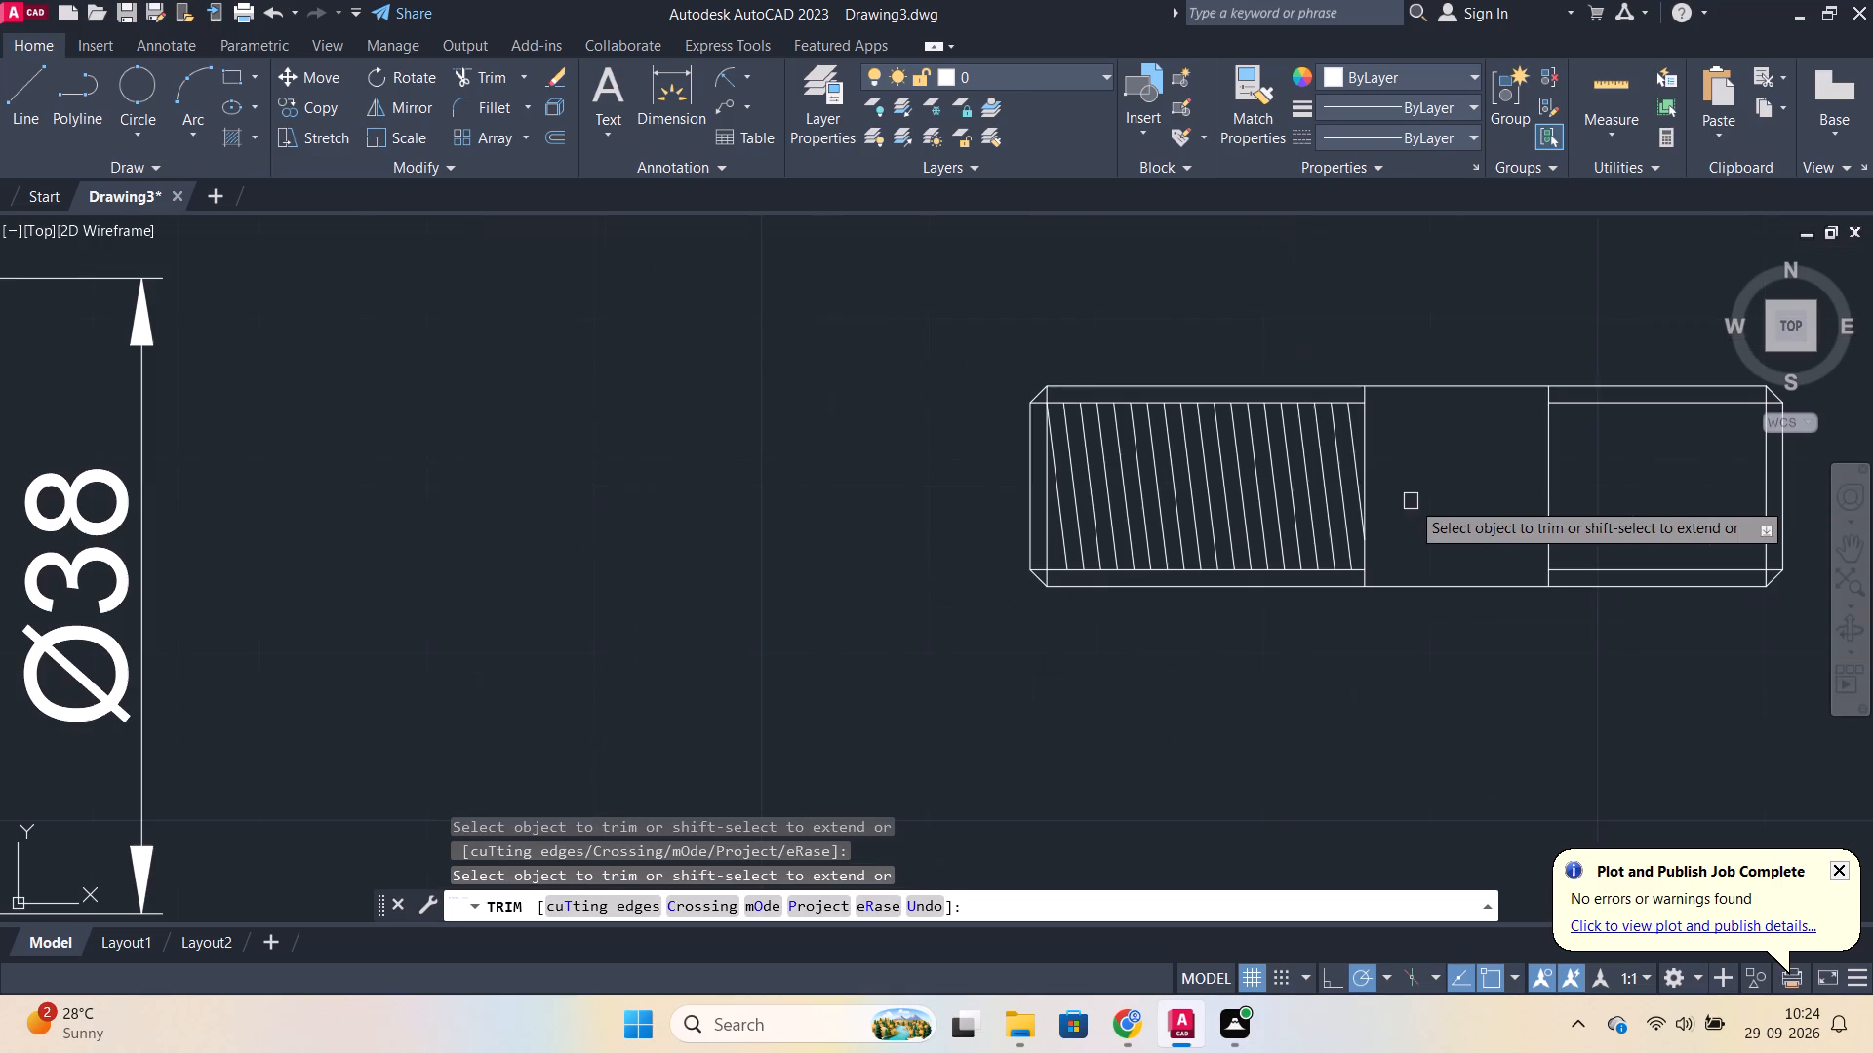
pyautogui.moveTo(1432, 485); pyautogui.dragTo(1205, 591, button='middle')
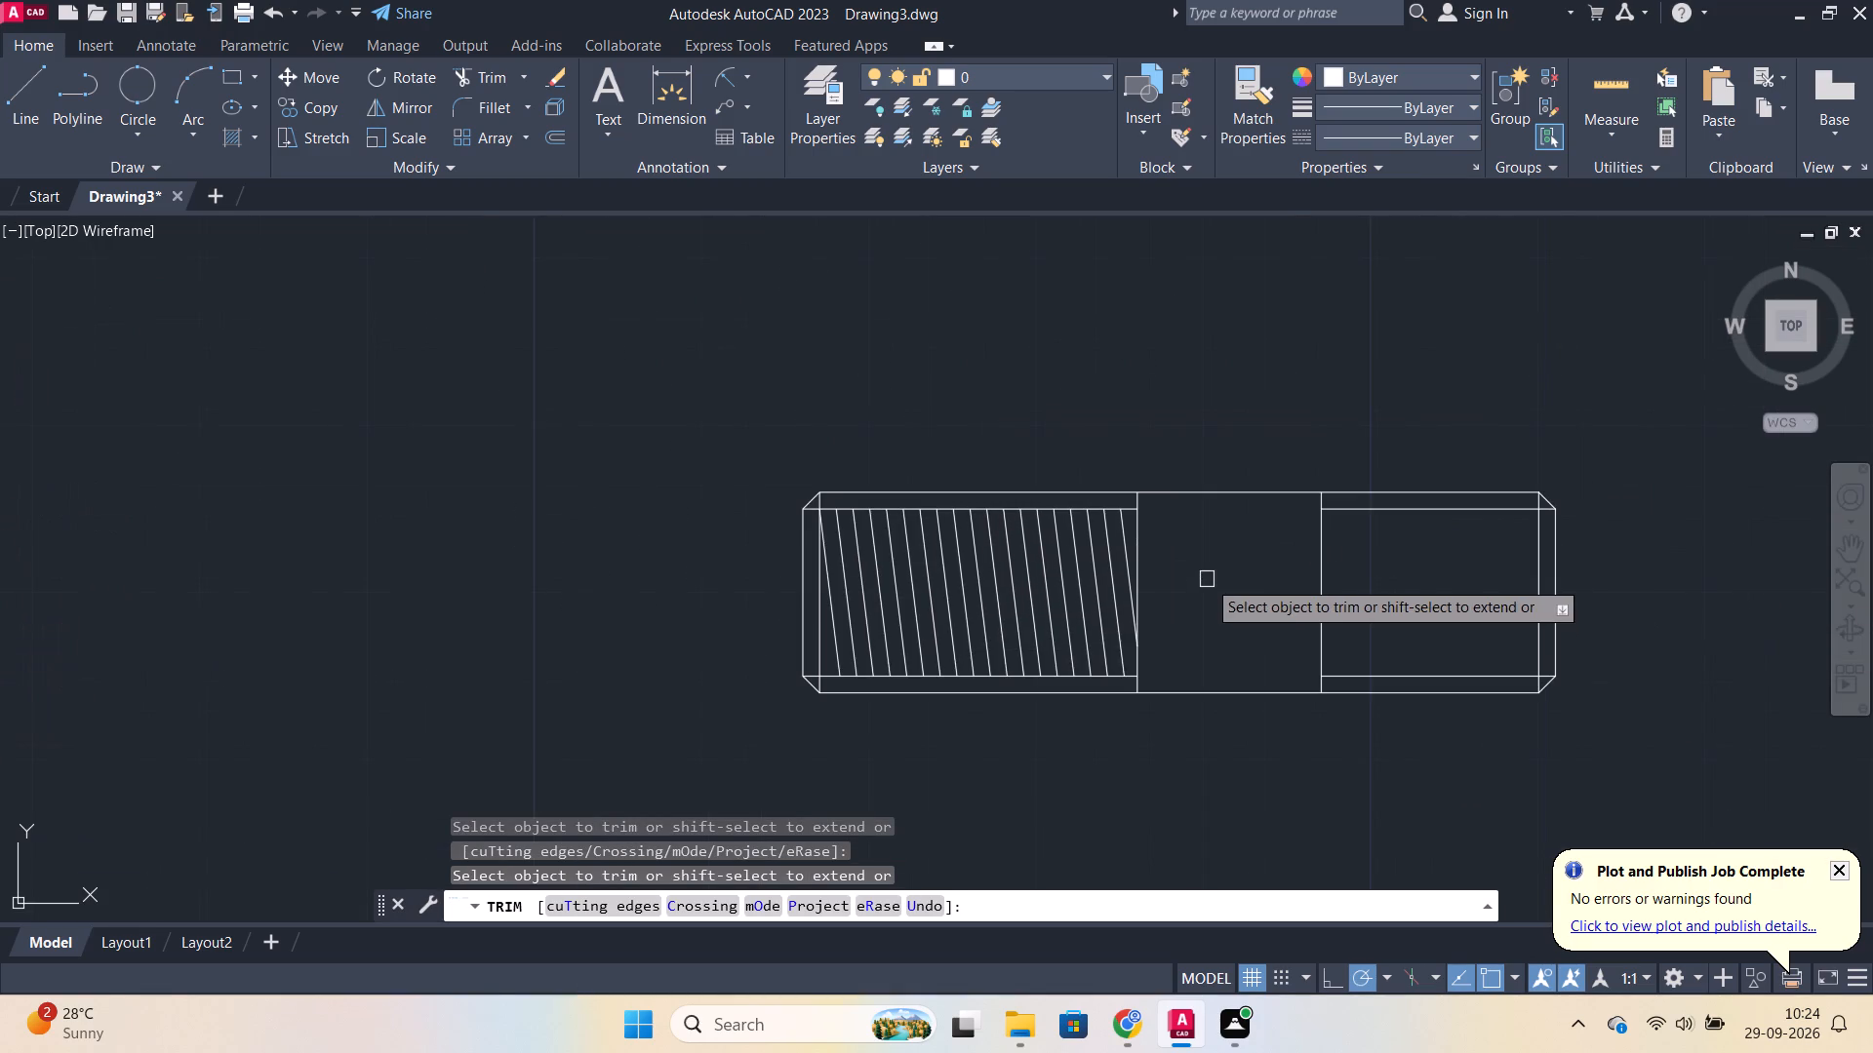
pyautogui.moveTo(1198, 579); pyautogui.dragTo(1078, 527, button='middle')
pyautogui.press('Escape')
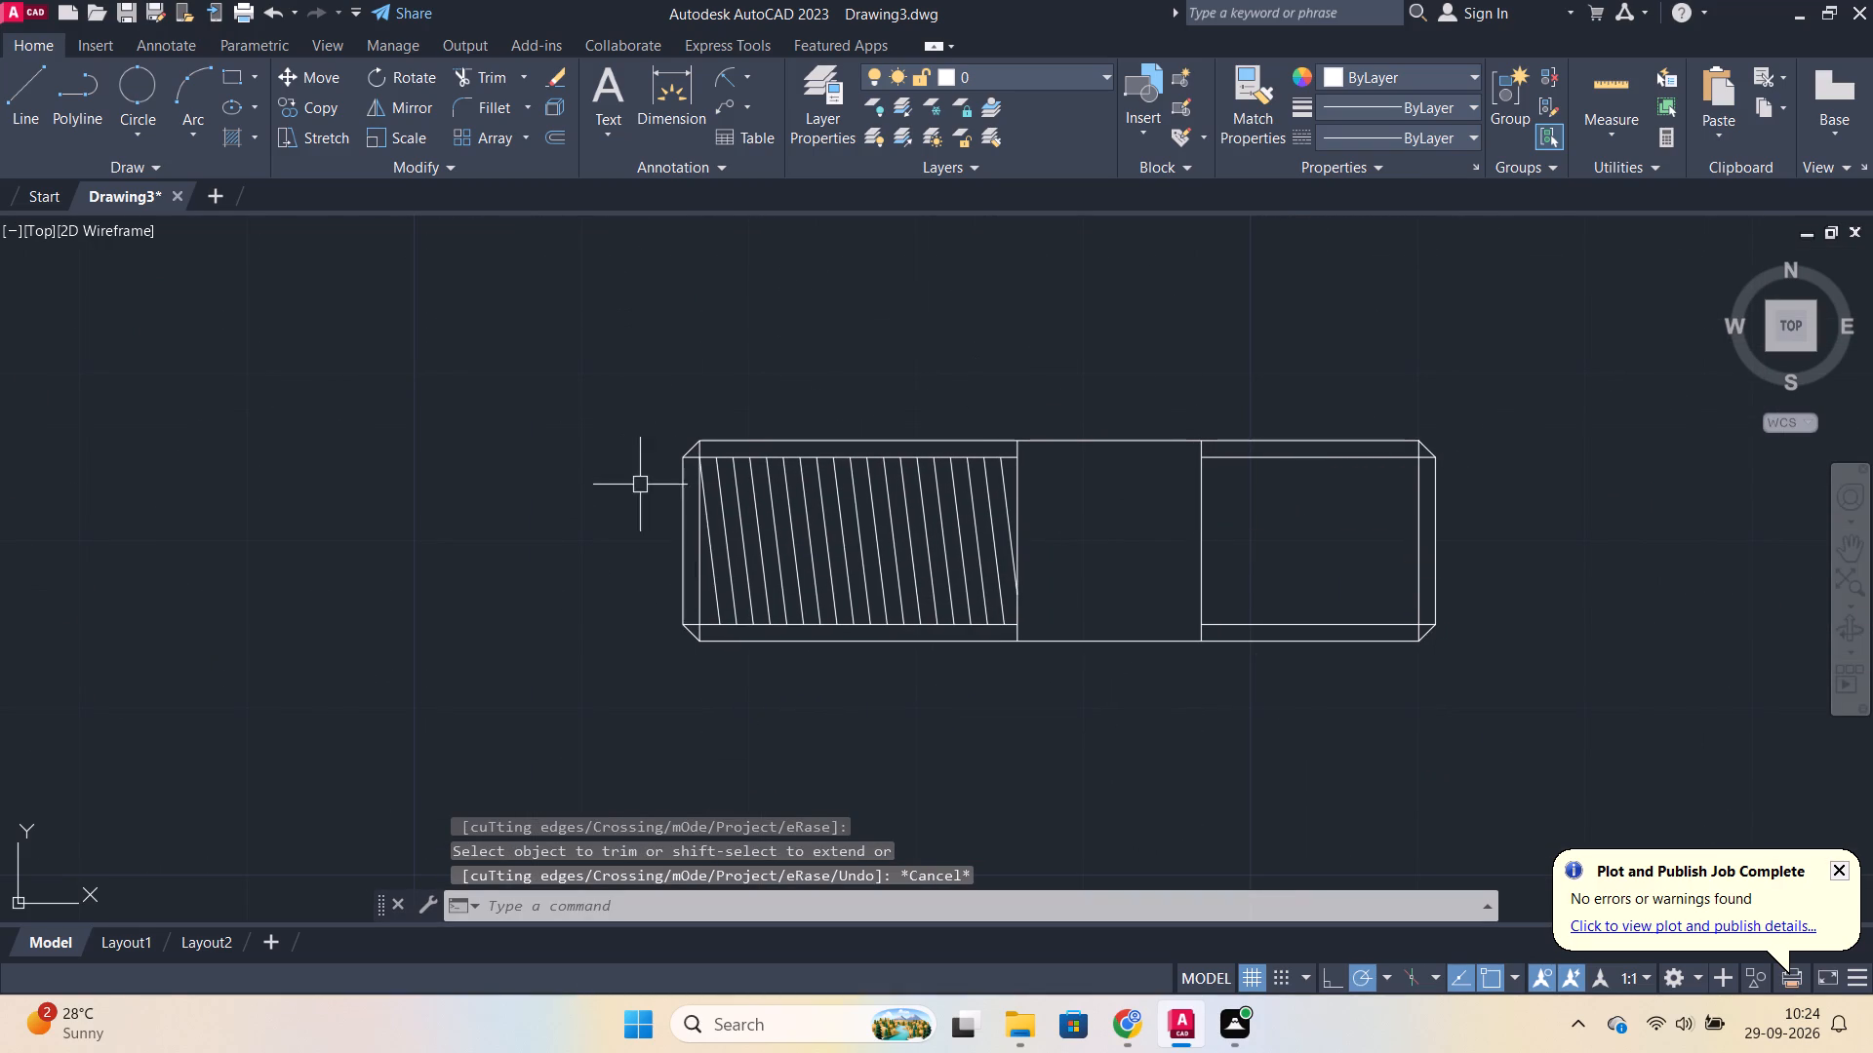
# Copy one slanted line to the right section, starting where its upper inner line meets the second middle vertical line.
pyautogui.click(715, 475)
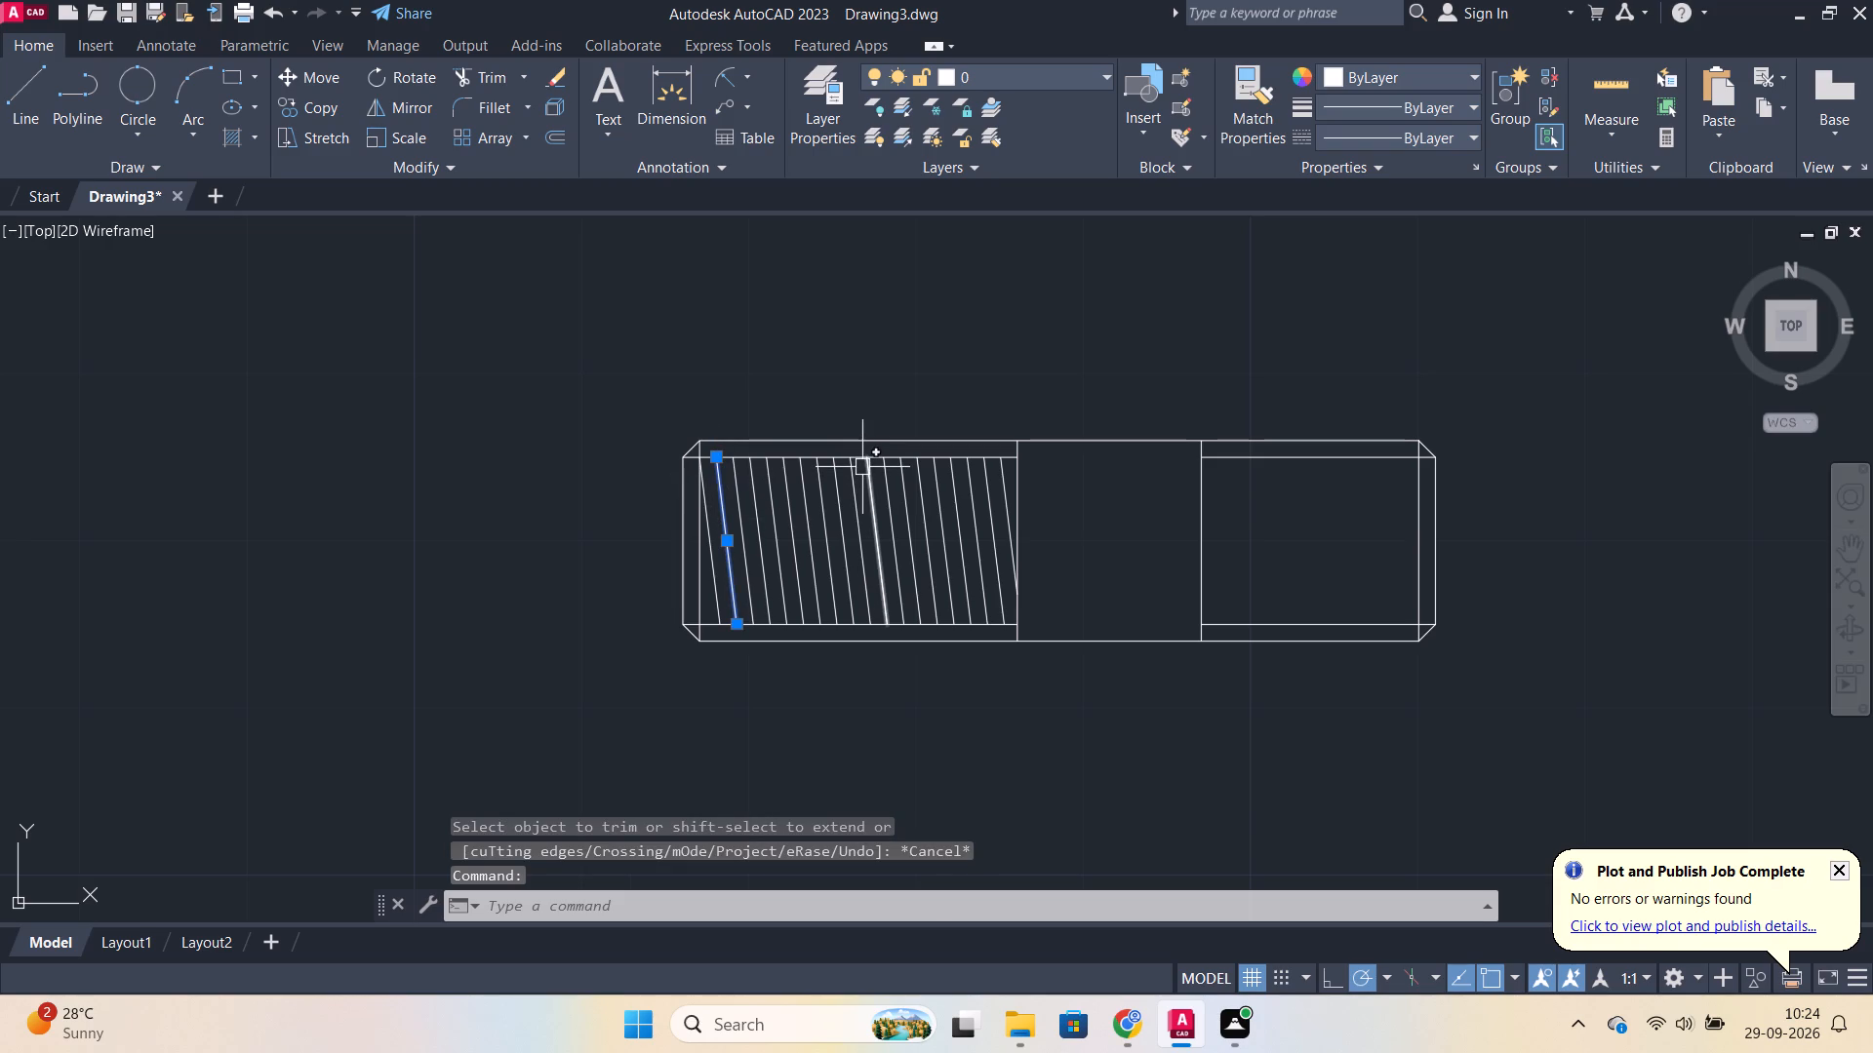
pyautogui.write('CO')
pyautogui.press('Return')
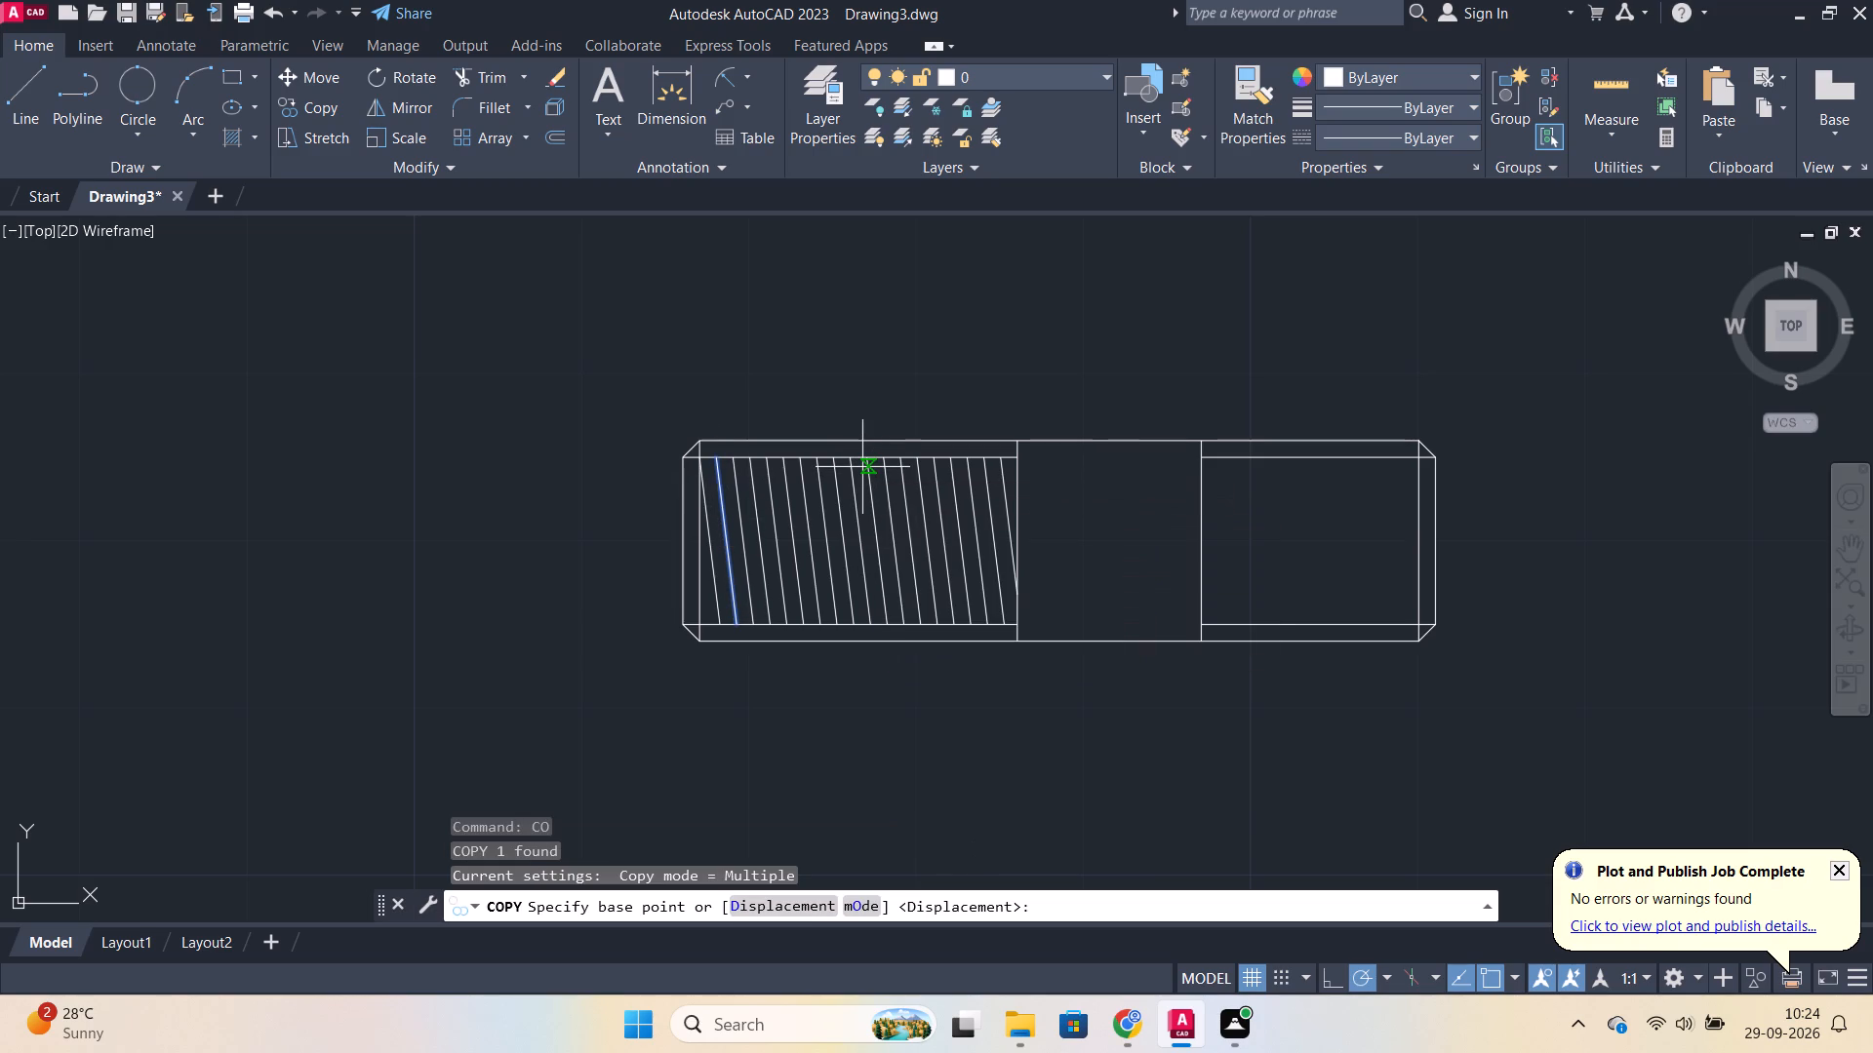
pyautogui.click(712, 456)
pyautogui.scroll(2, 1212, 452)
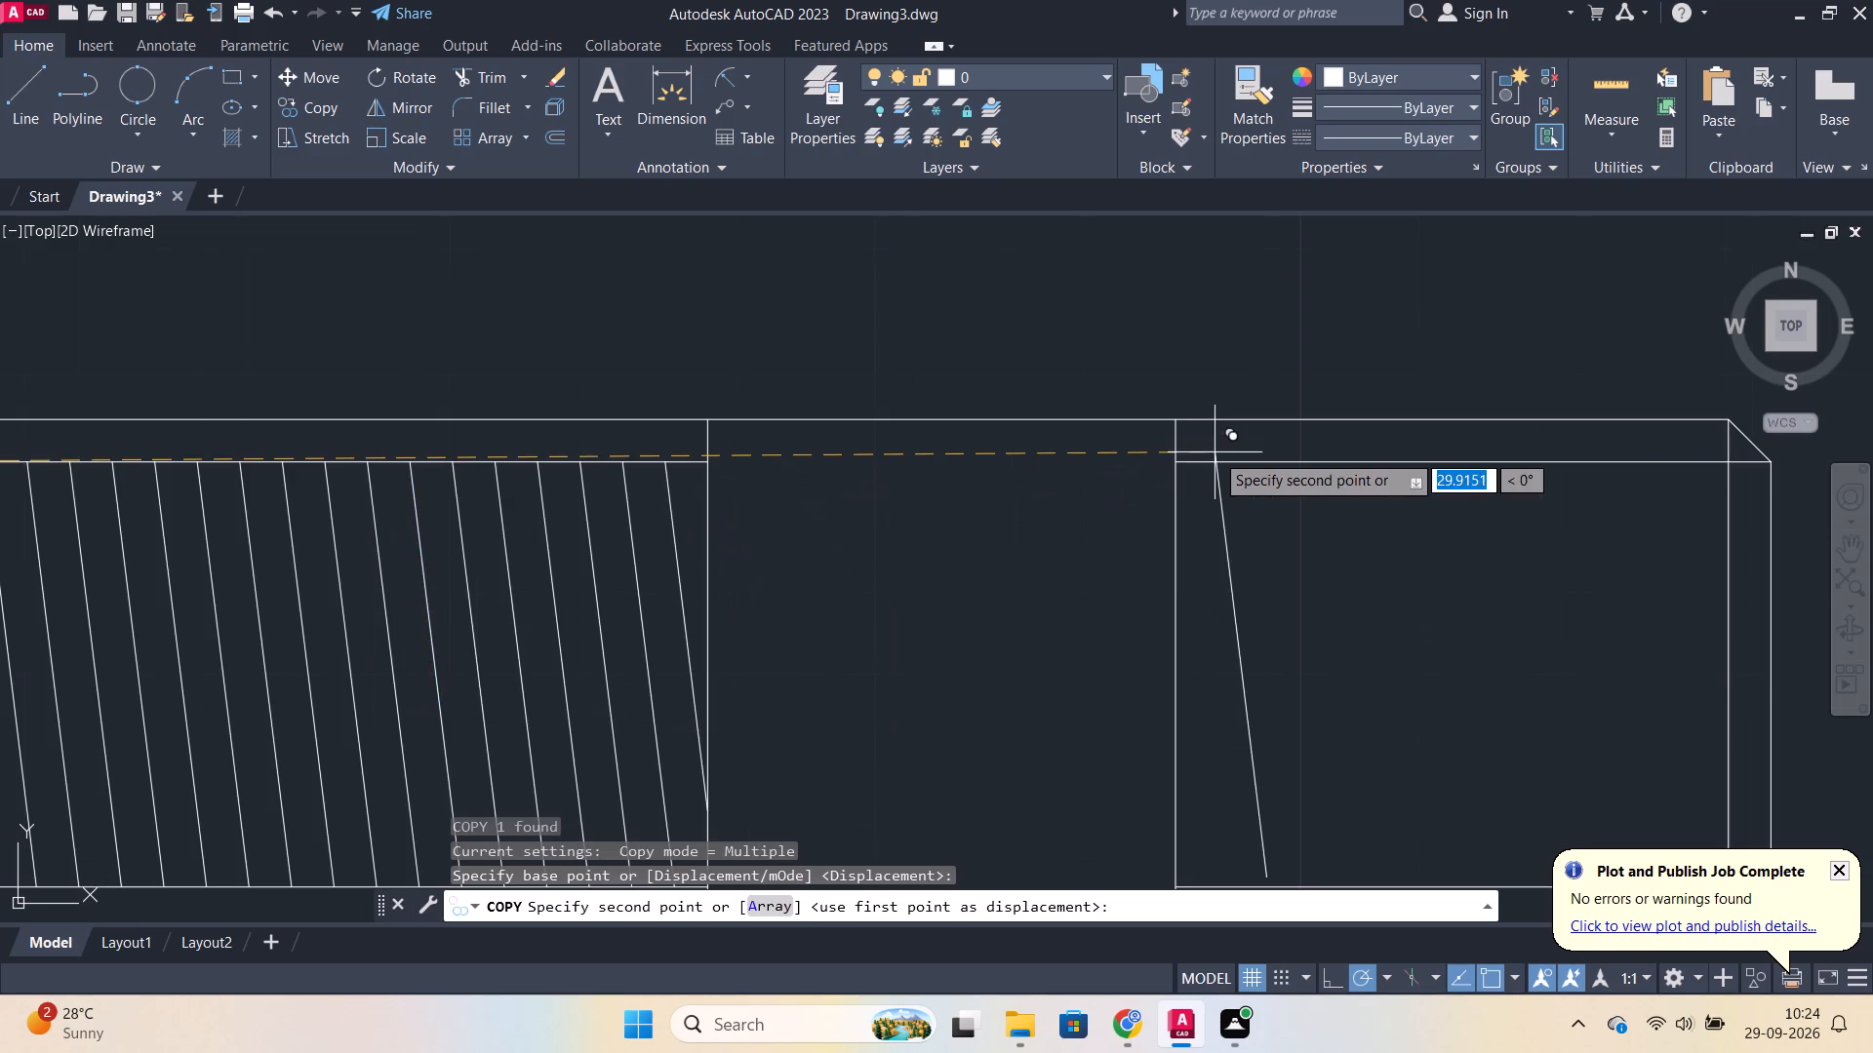
pyautogui.click(1180, 460)
pyautogui.scroll(-1, 1291, 499)
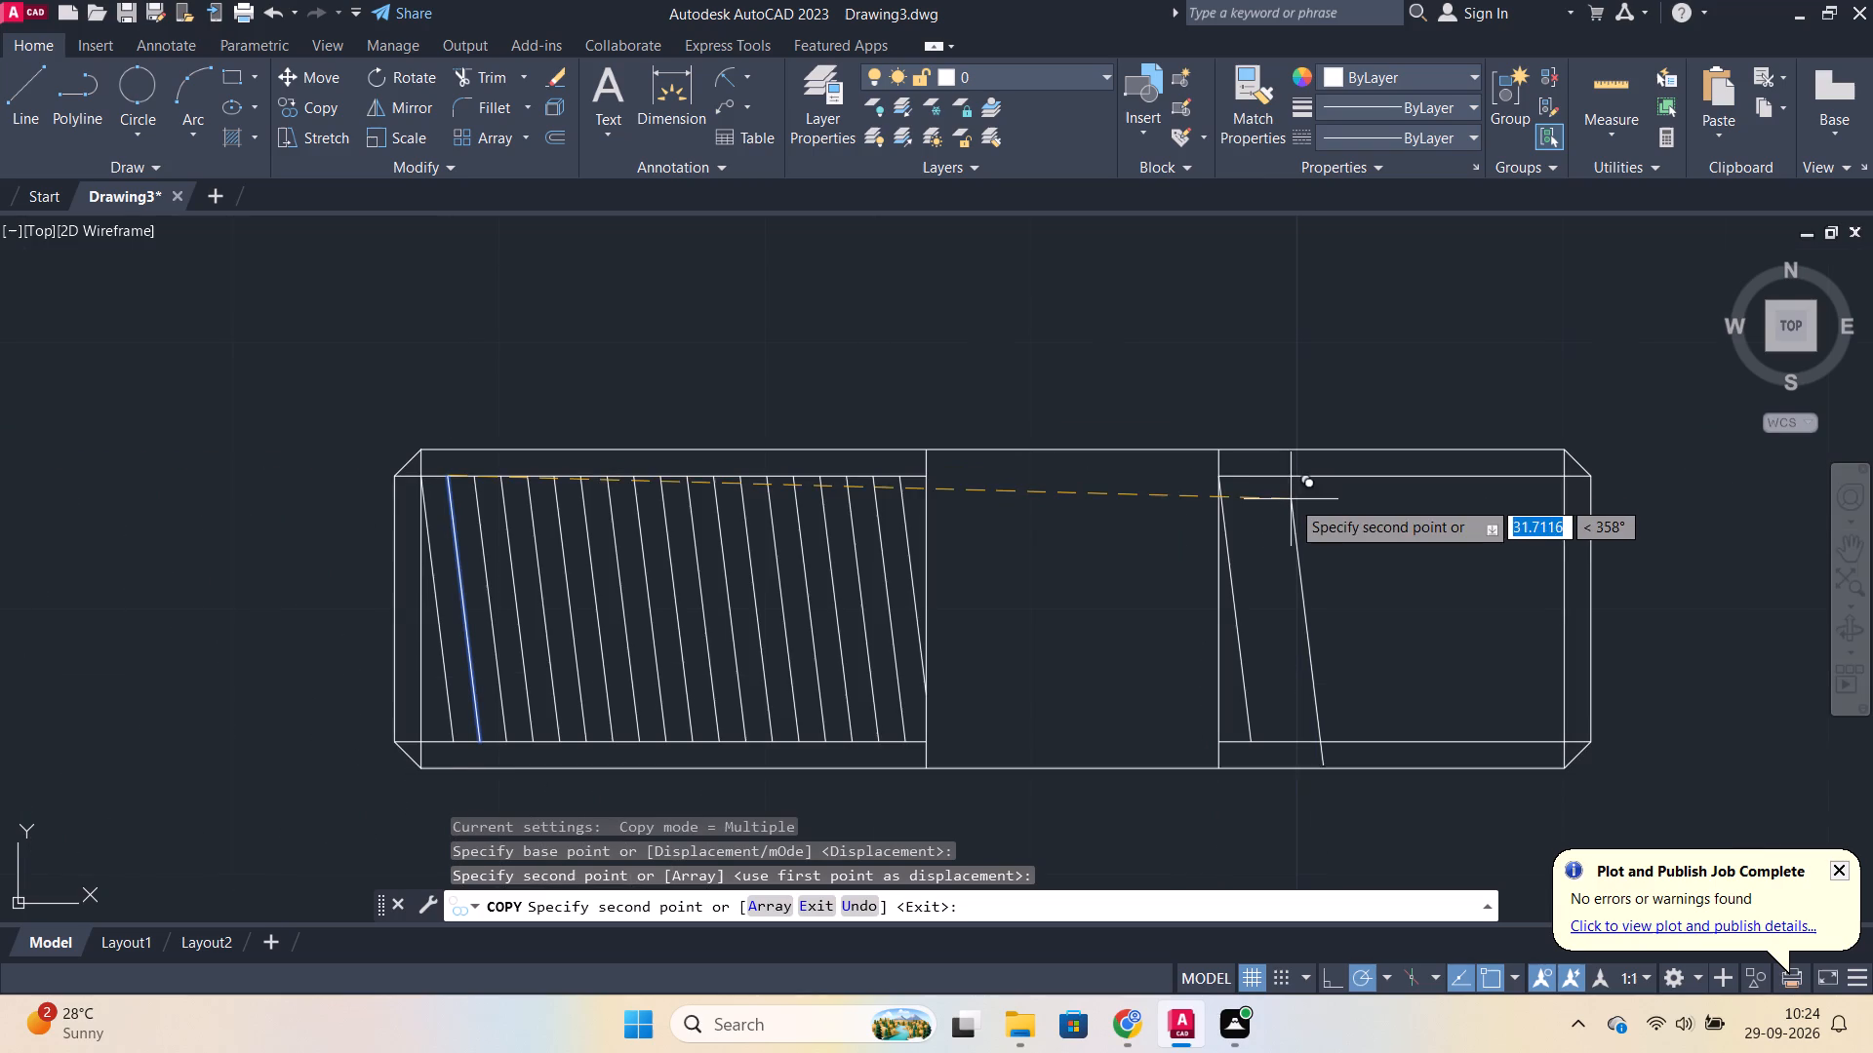
pyautogui.press('Escape')
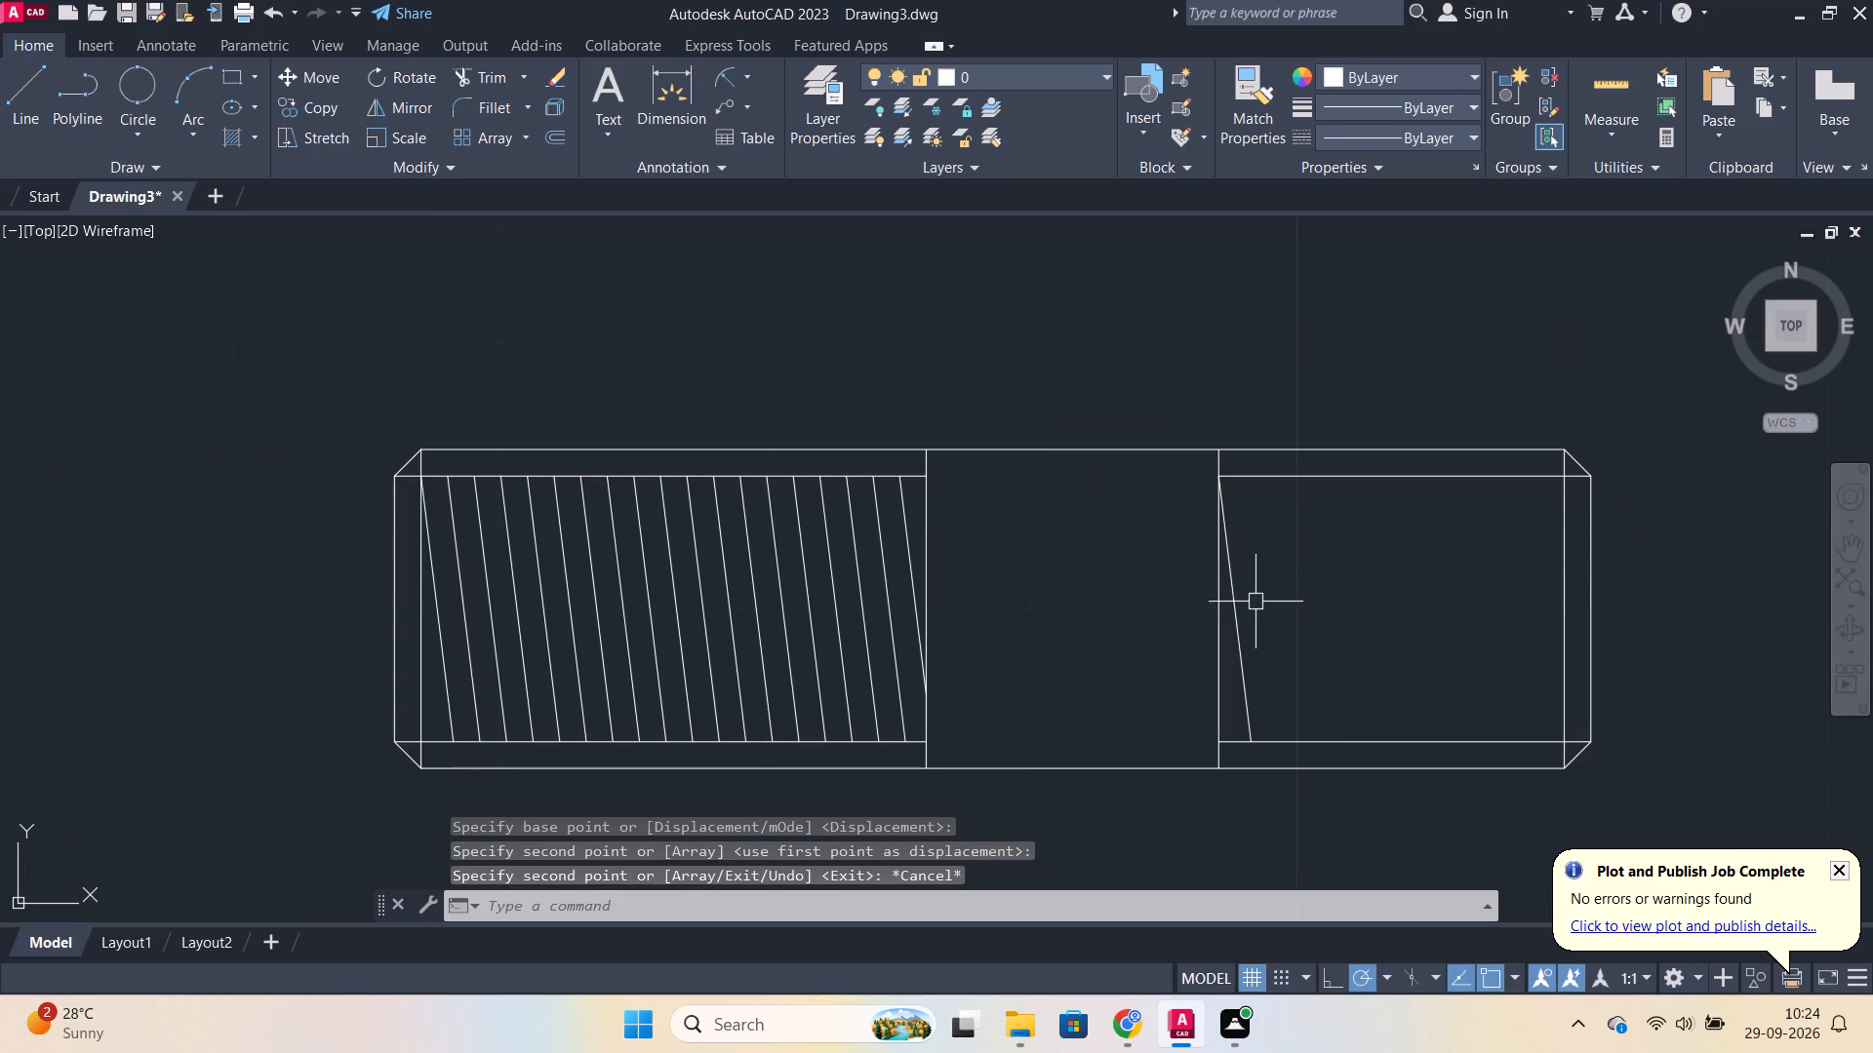
# Copy the right section's slanted line horizontally rightward from its upper end at every whole-unit distance from 1 to 12.
pyautogui.click(1245, 617)
pyautogui.write('CO')
pyautogui.press('Return')
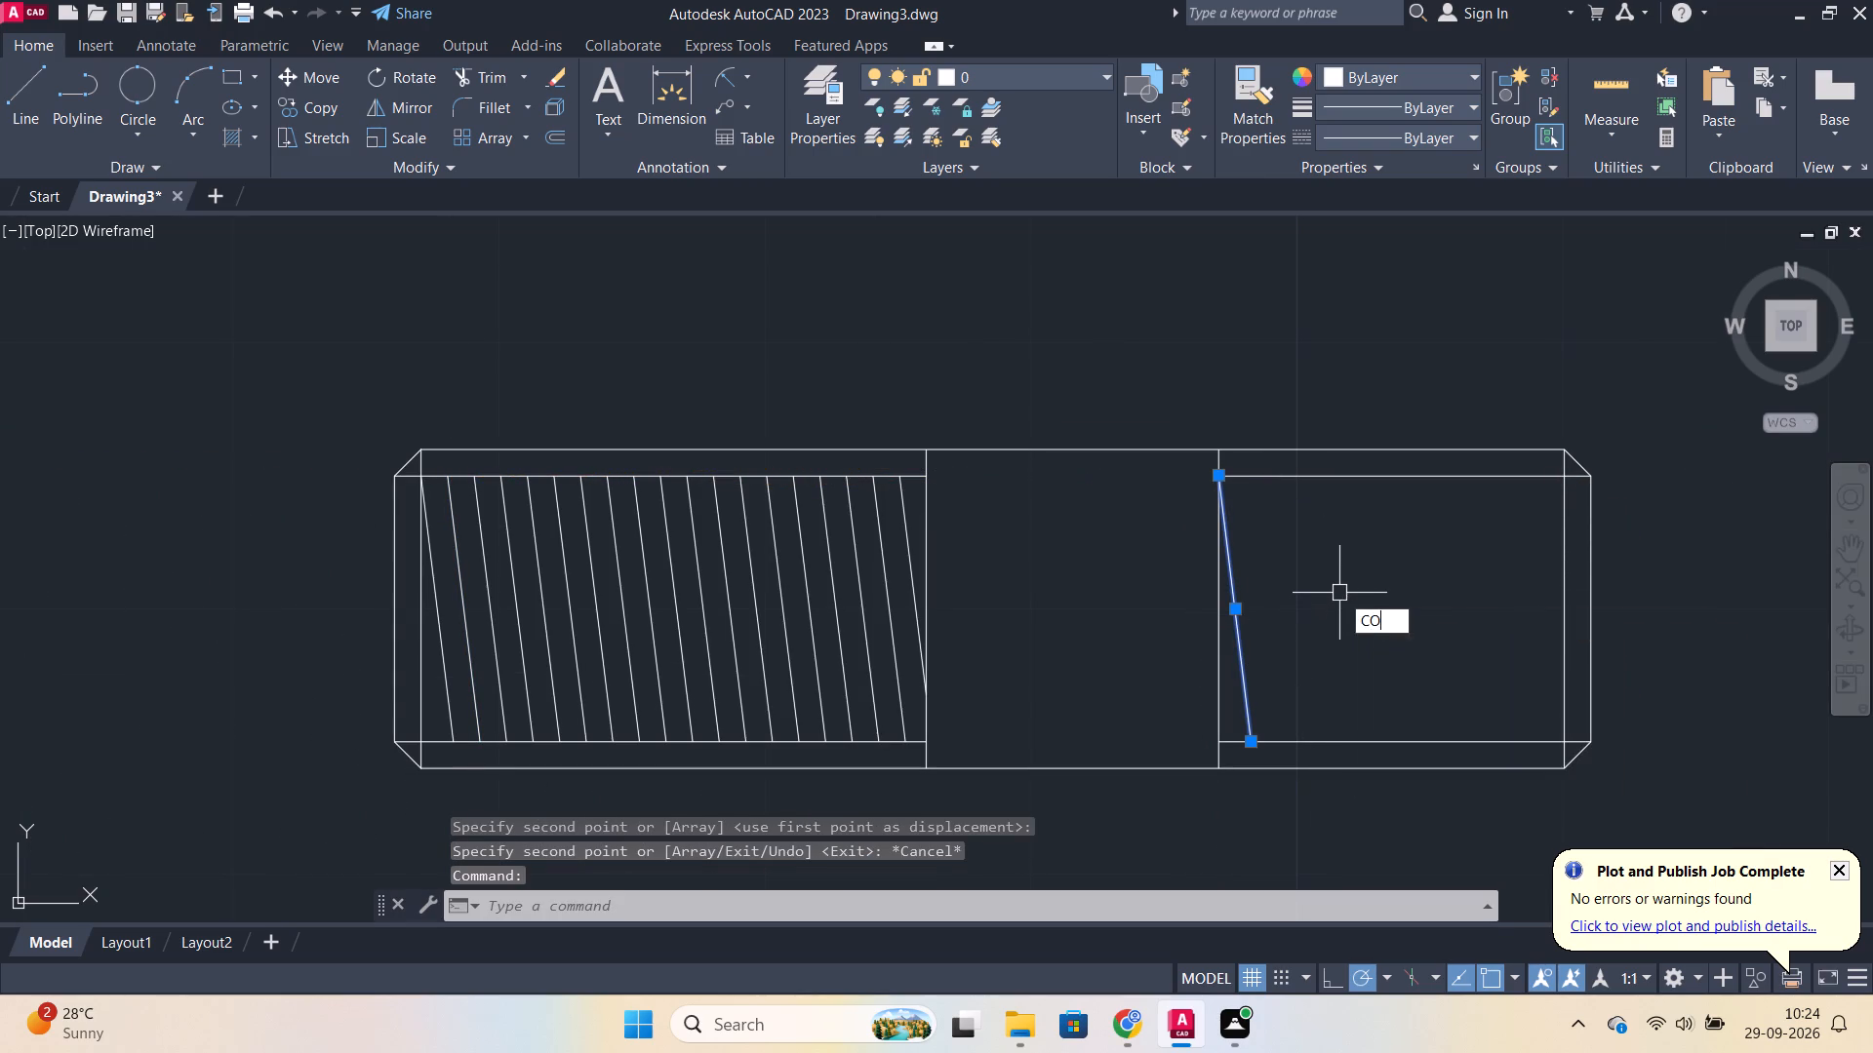
pyautogui.scroll(2, 1229, 492)
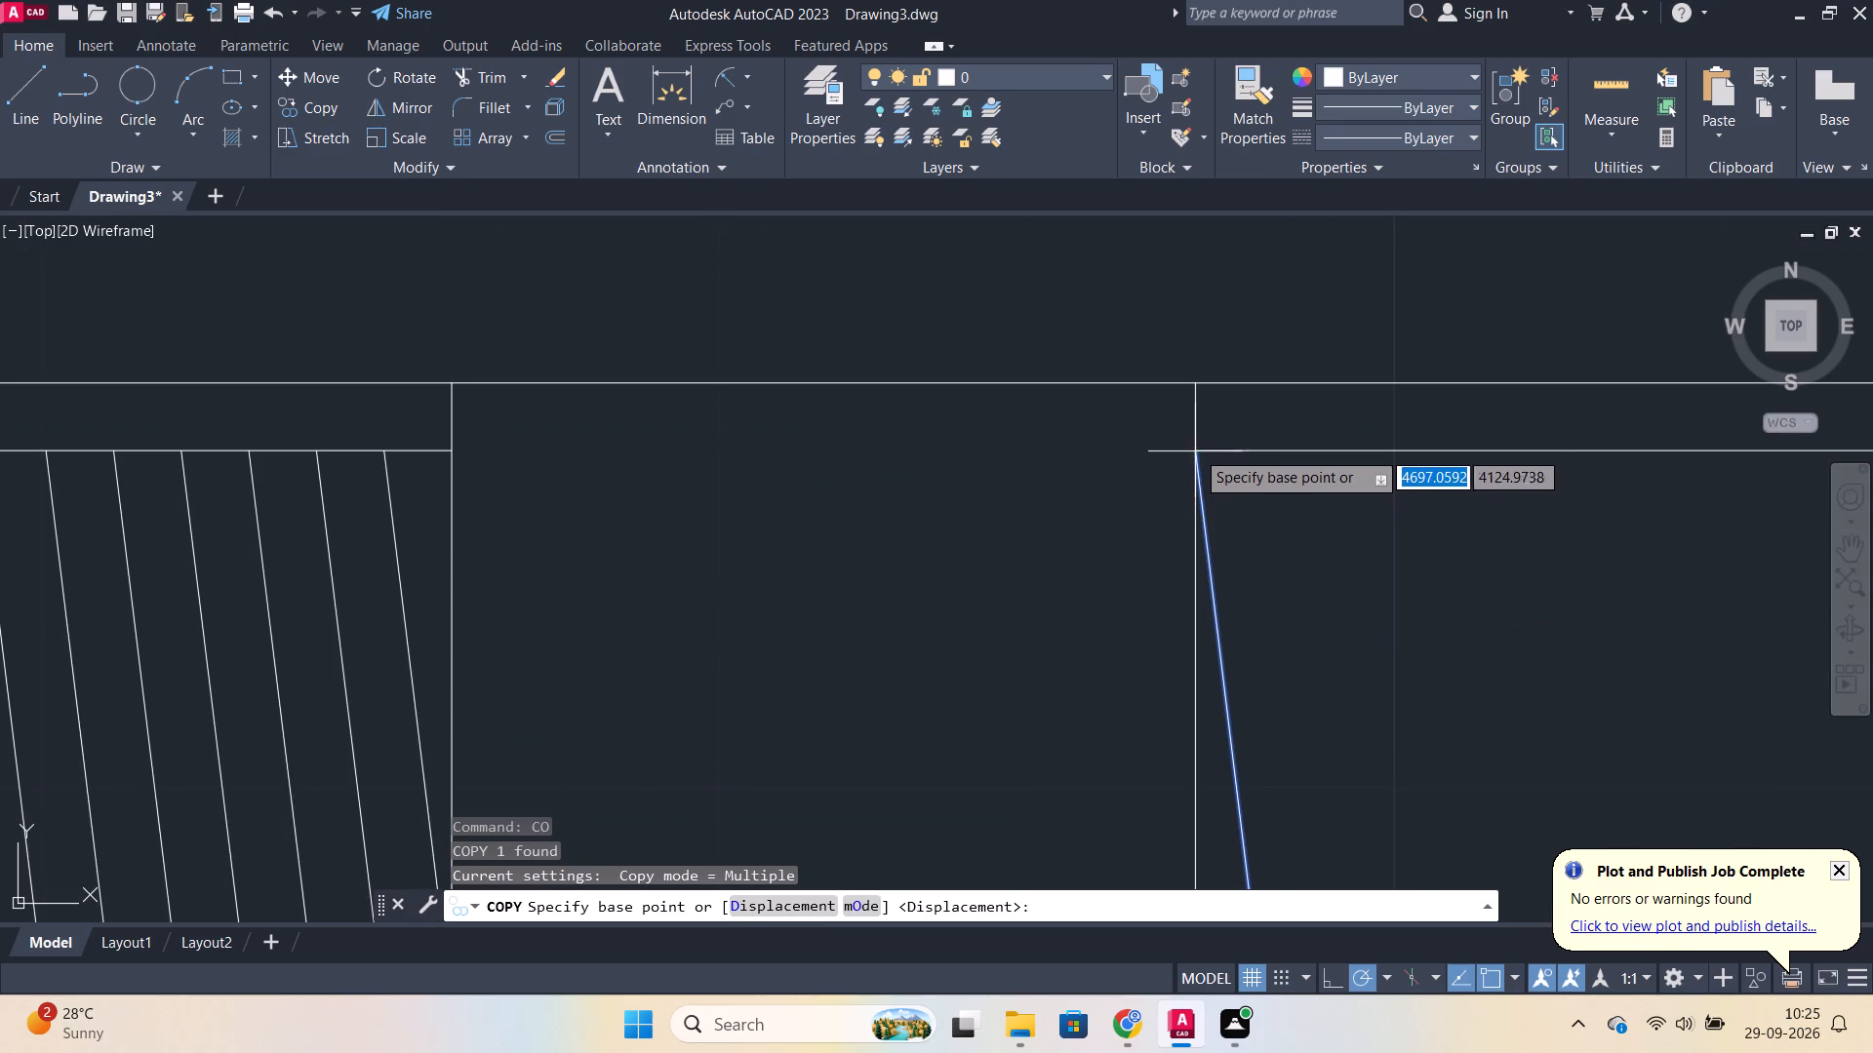
pyautogui.click(1195, 448)
pyautogui.press('1')
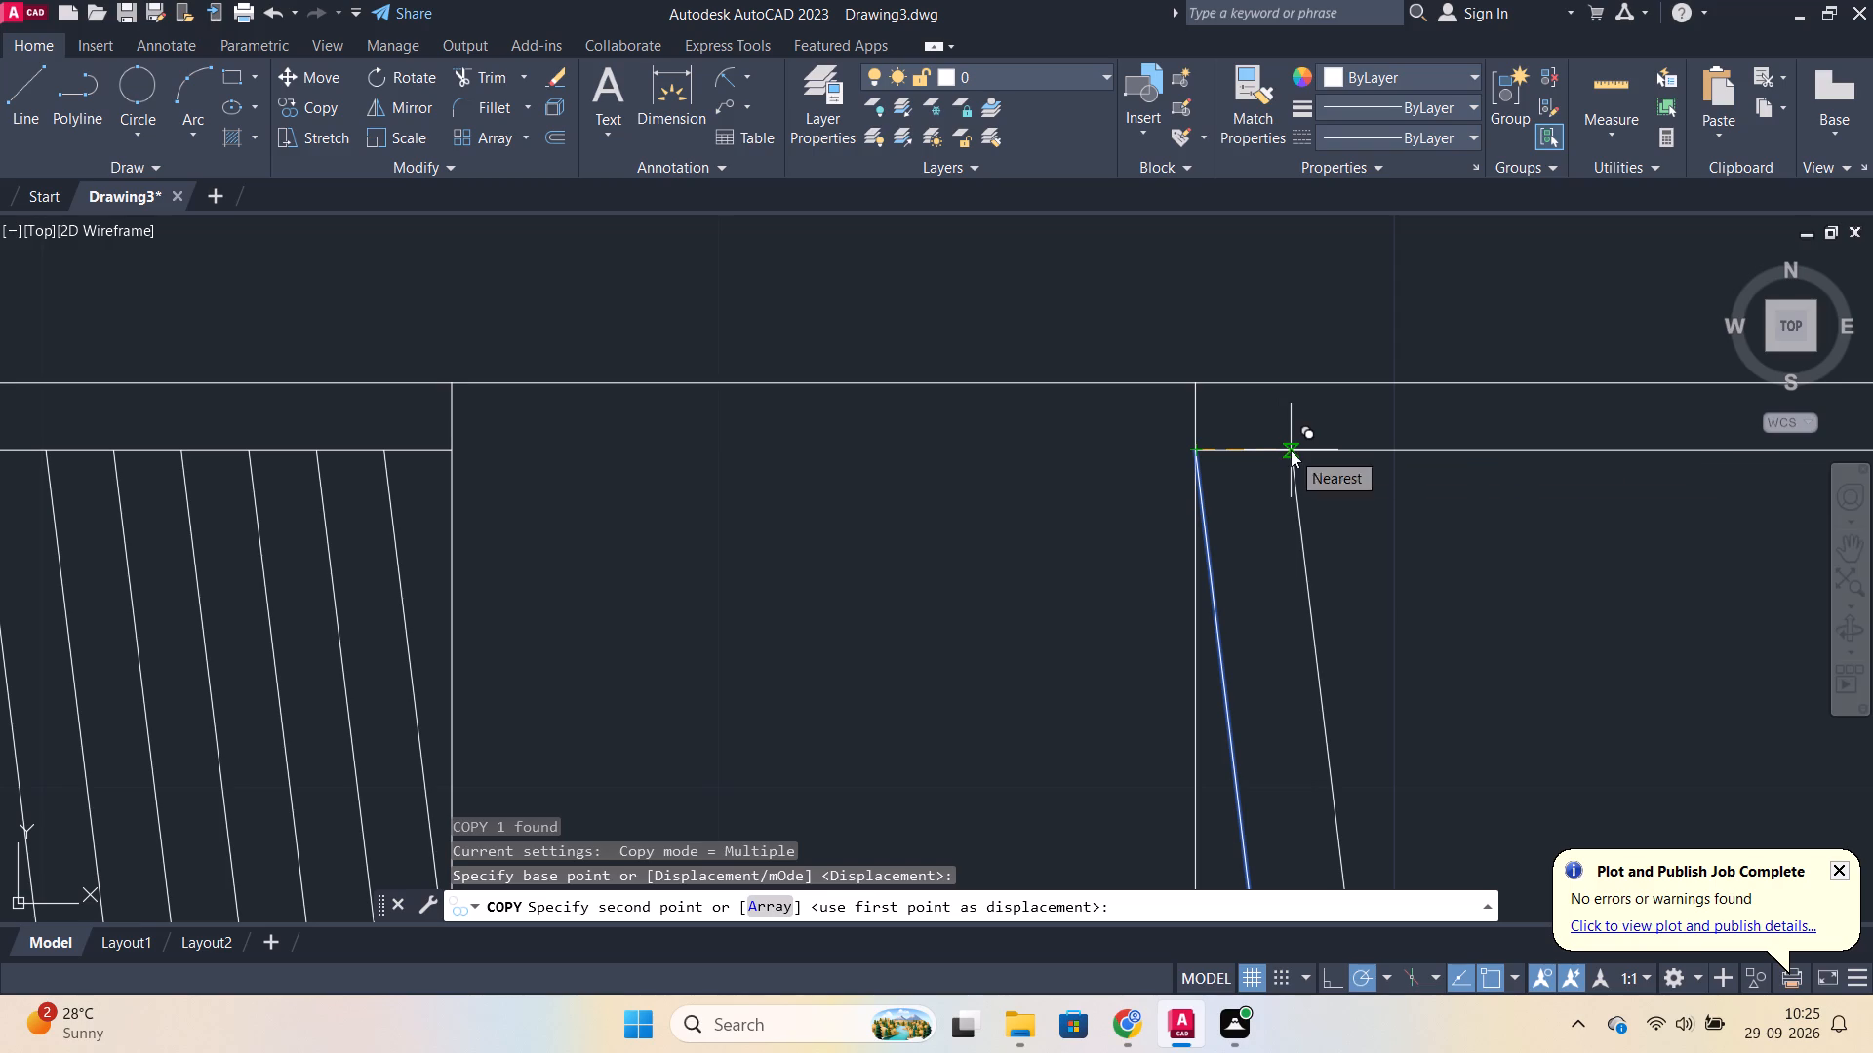
pyautogui.press('Return')
pyautogui.press('2')
pyautogui.press('Return')
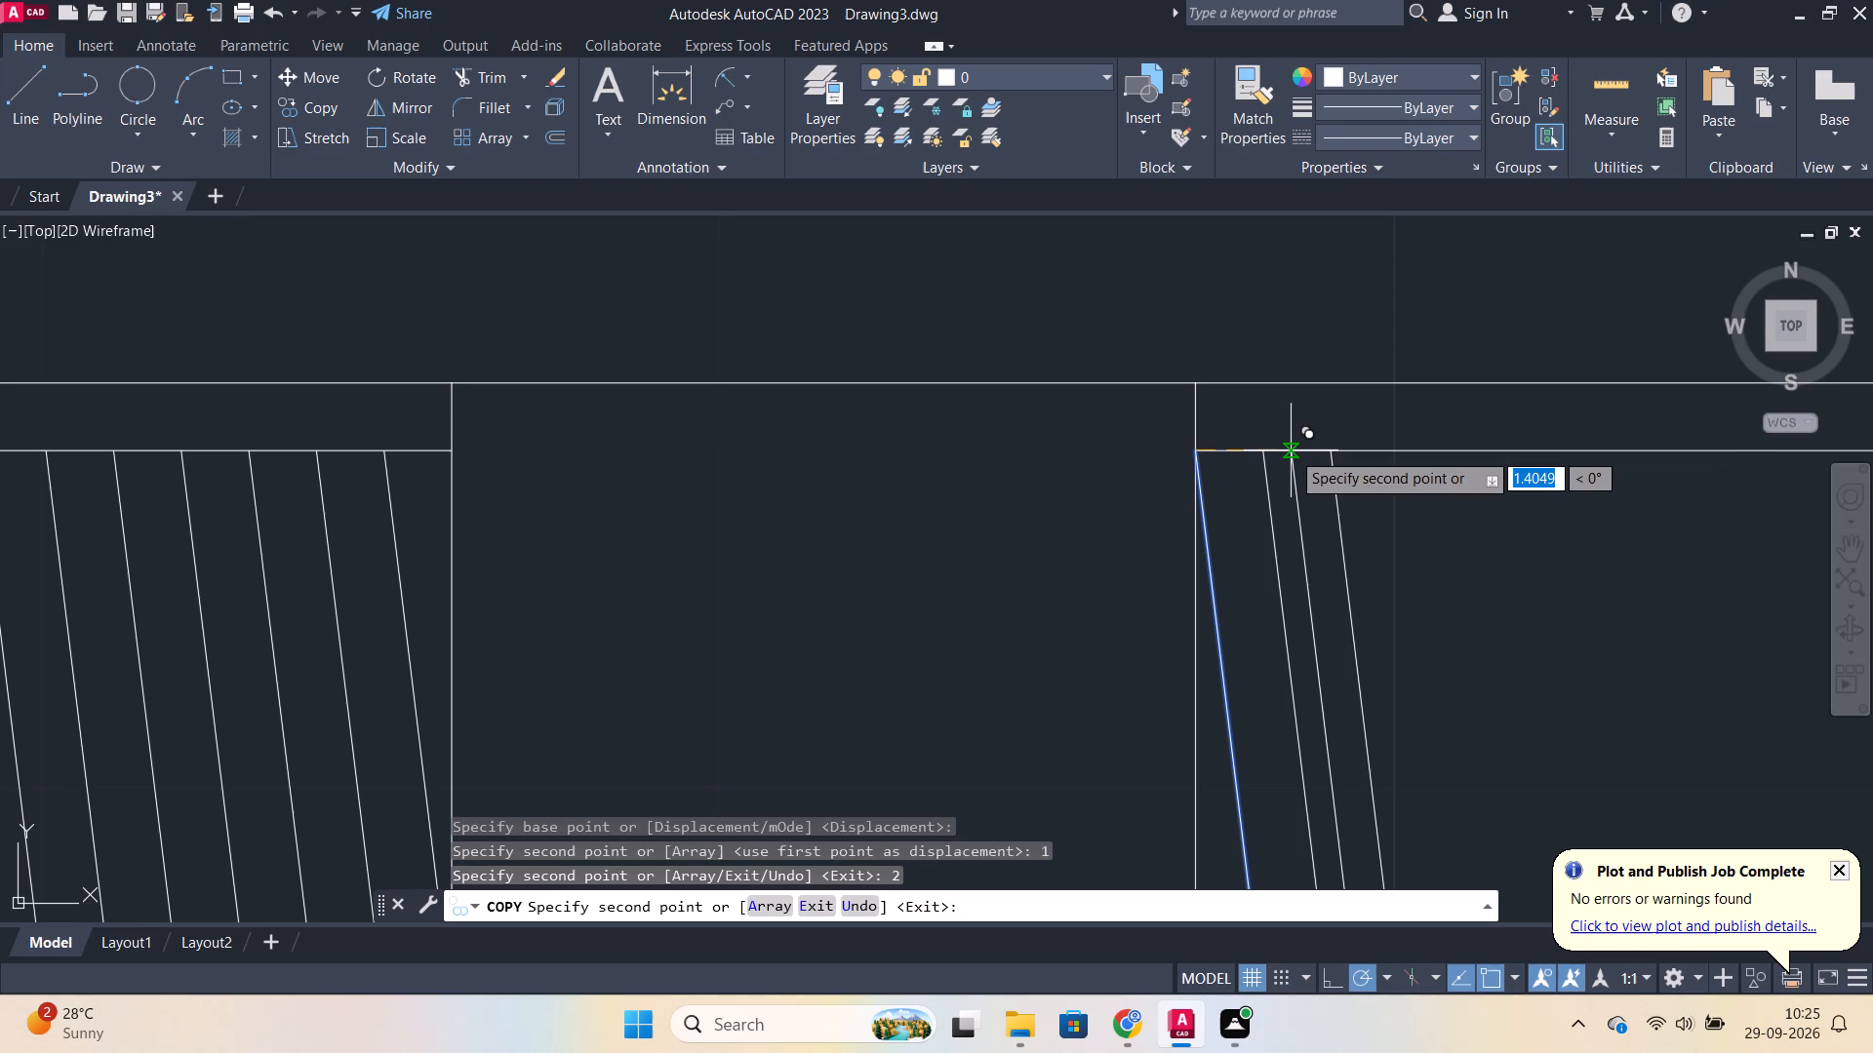
pyautogui.press('3')
pyautogui.press('Return')
pyautogui.press('4')
pyautogui.press('Return')
pyautogui.press('5')
pyautogui.press('Return')
pyautogui.press('6')
pyautogui.press('Return')
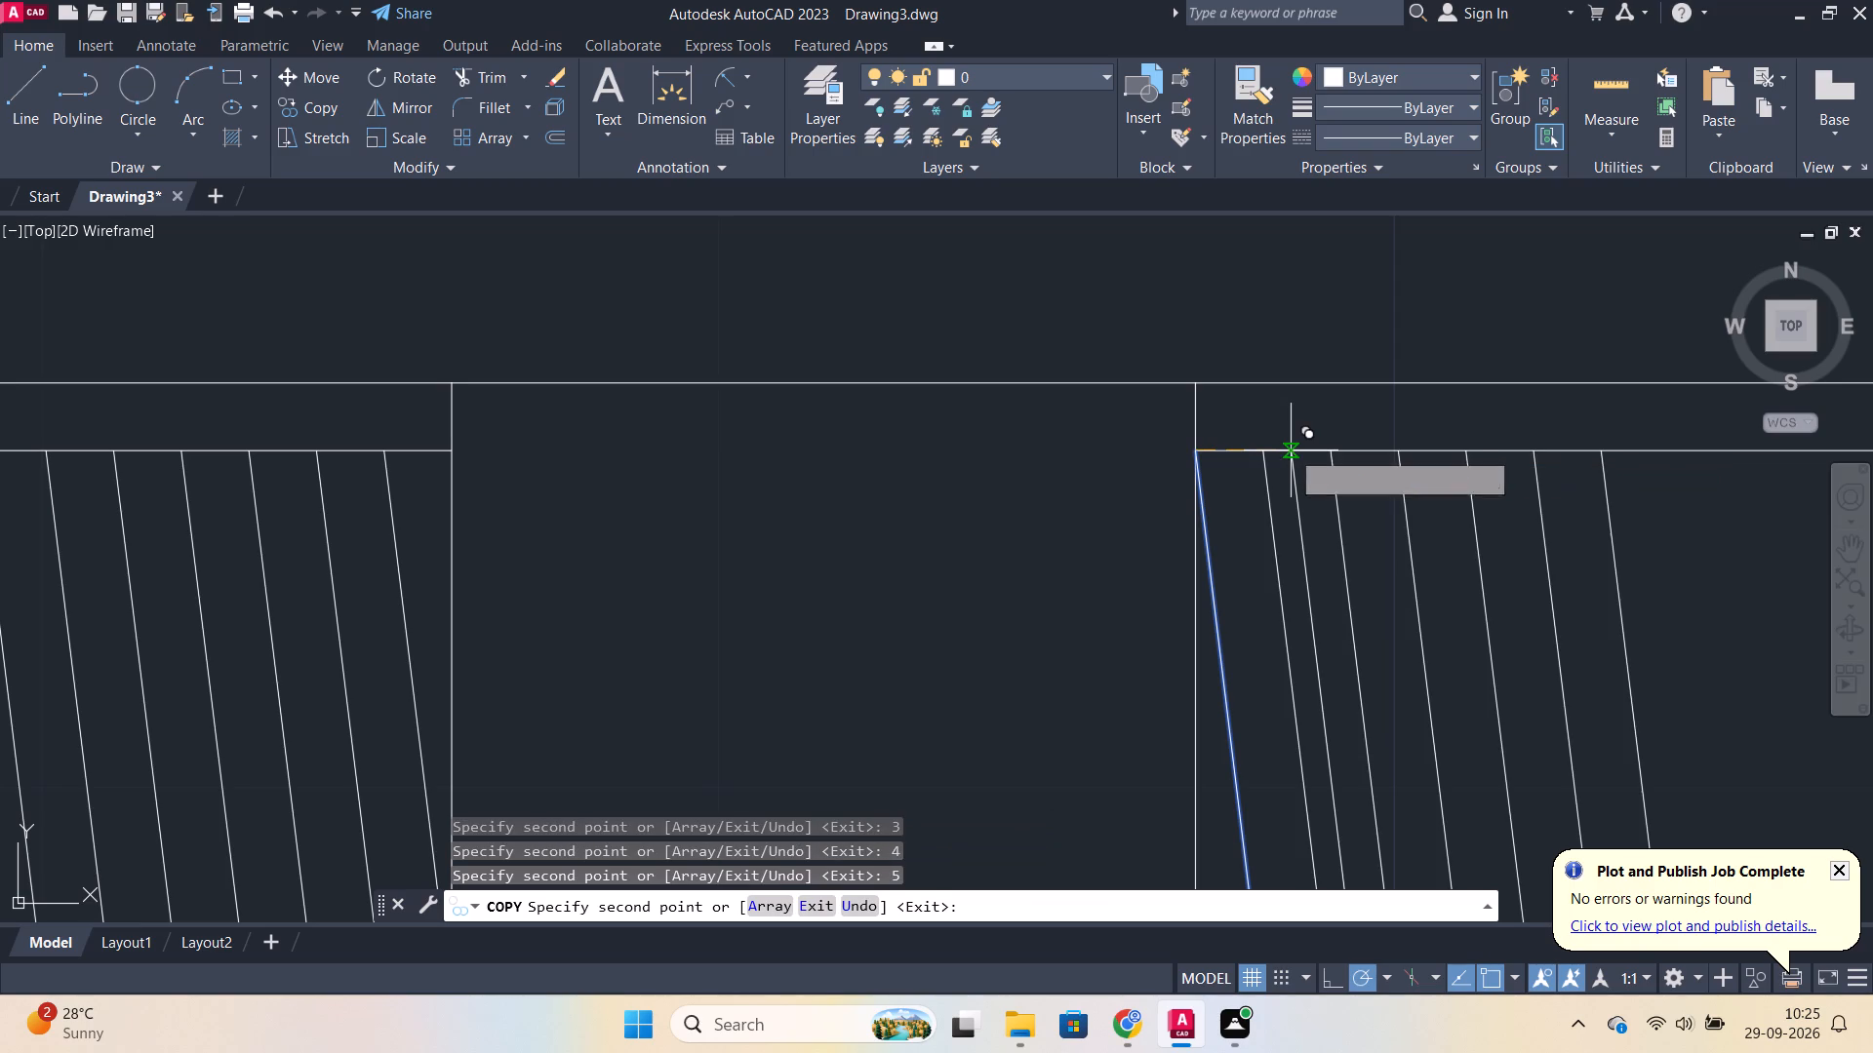
pyautogui.press('7')
pyautogui.press('Return')
pyautogui.press('8')
pyautogui.press('Return')
pyautogui.press('9')
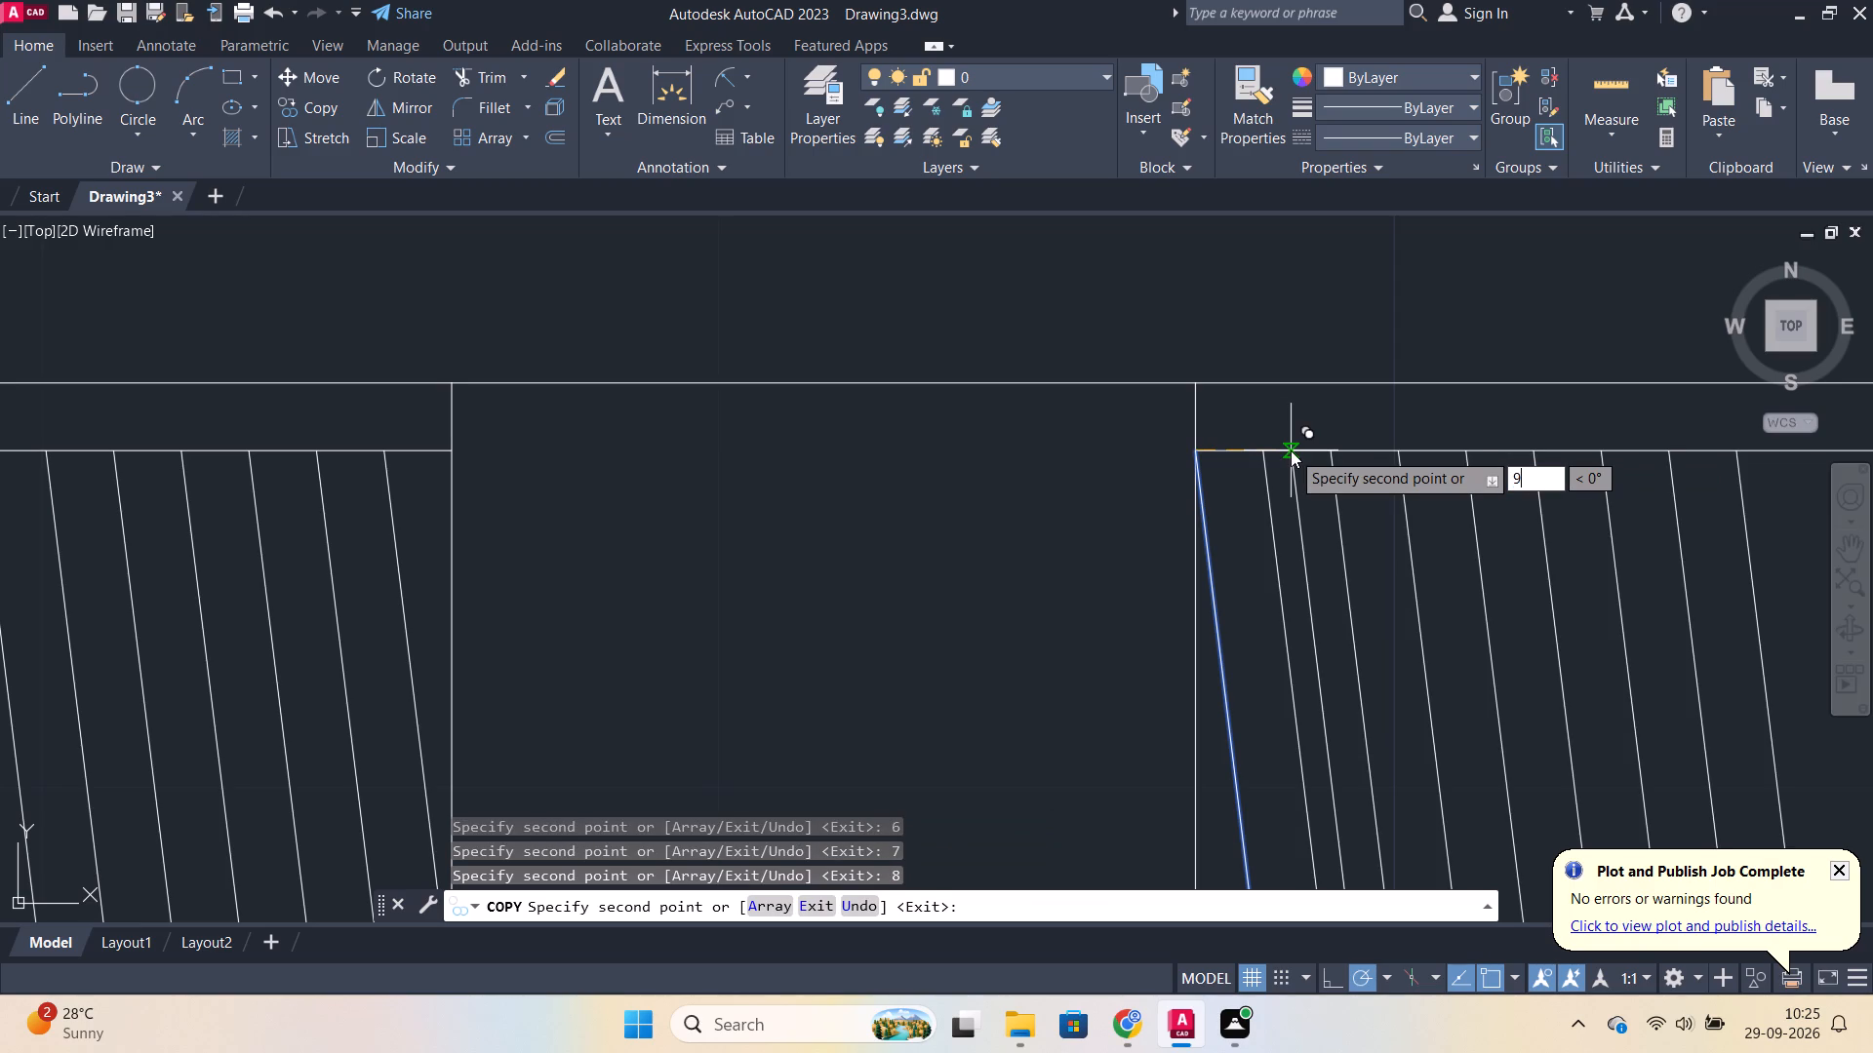
pyautogui.press('Return')
pyautogui.write('10')
pyautogui.press('Return')
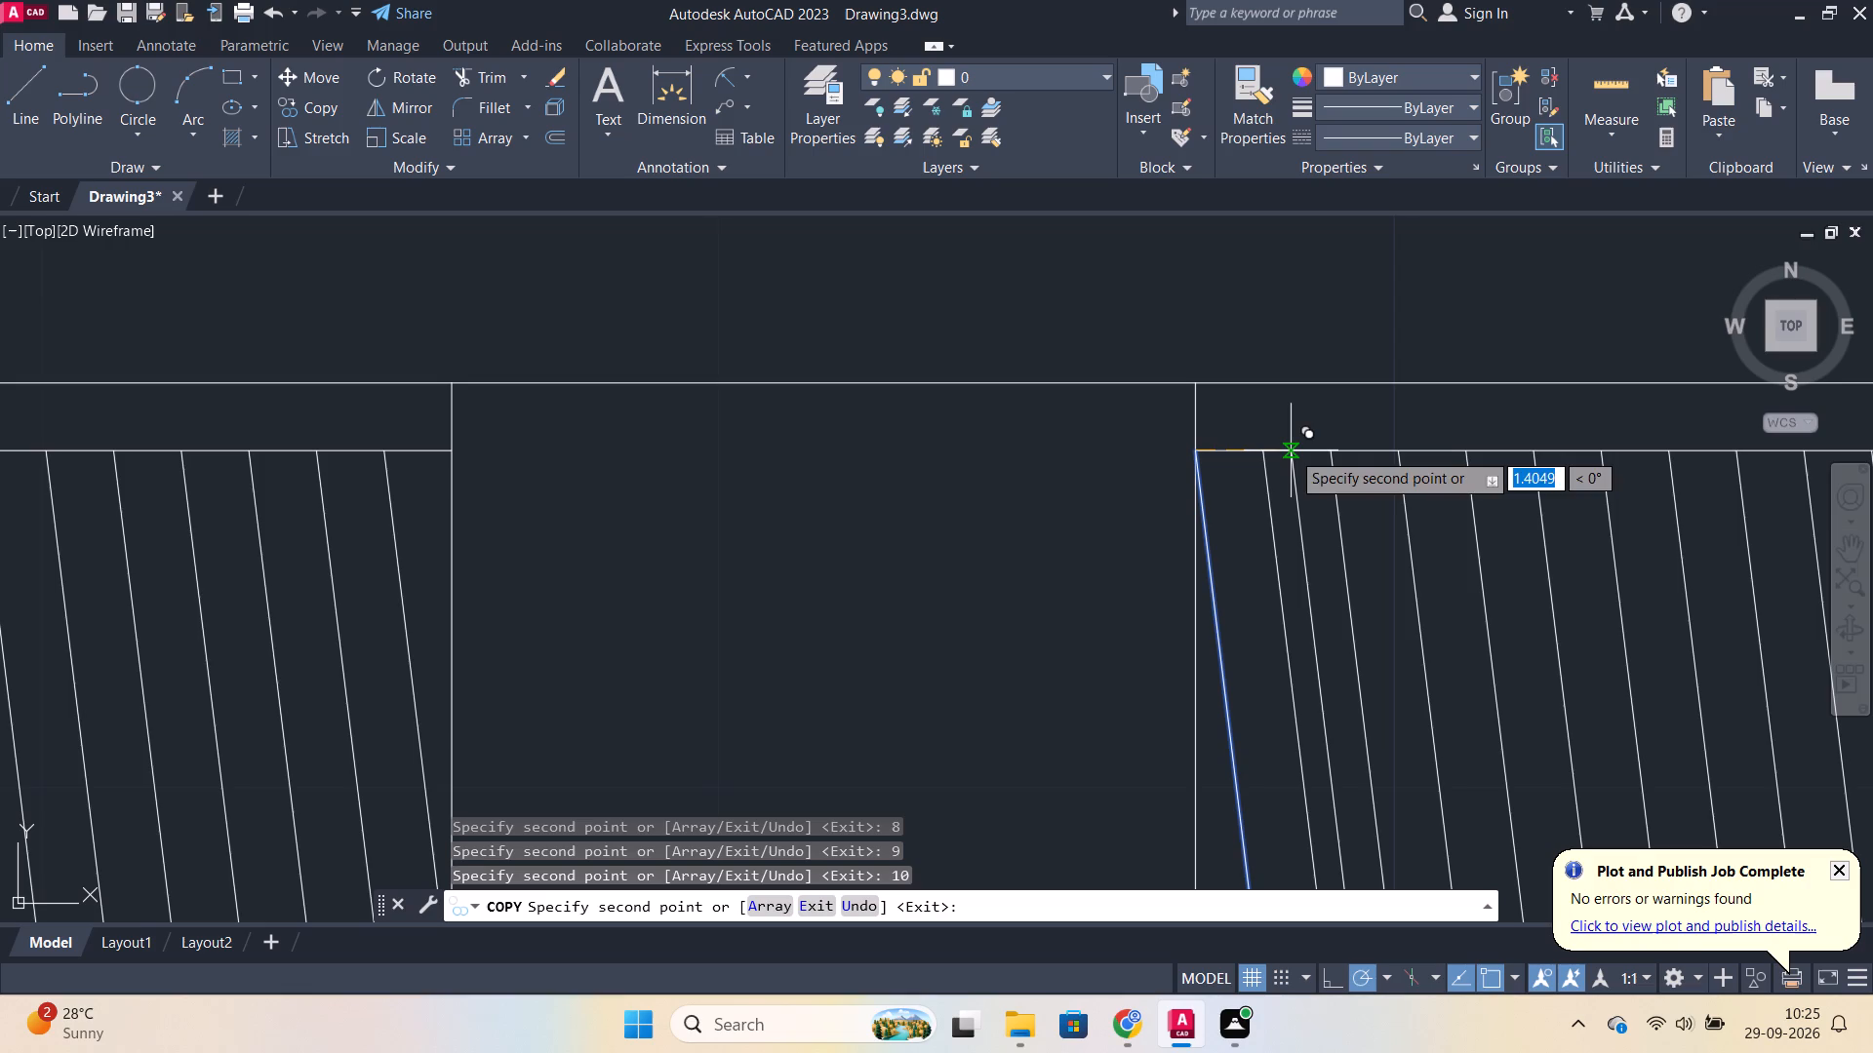
pyautogui.scroll(-2, 1298, 463)
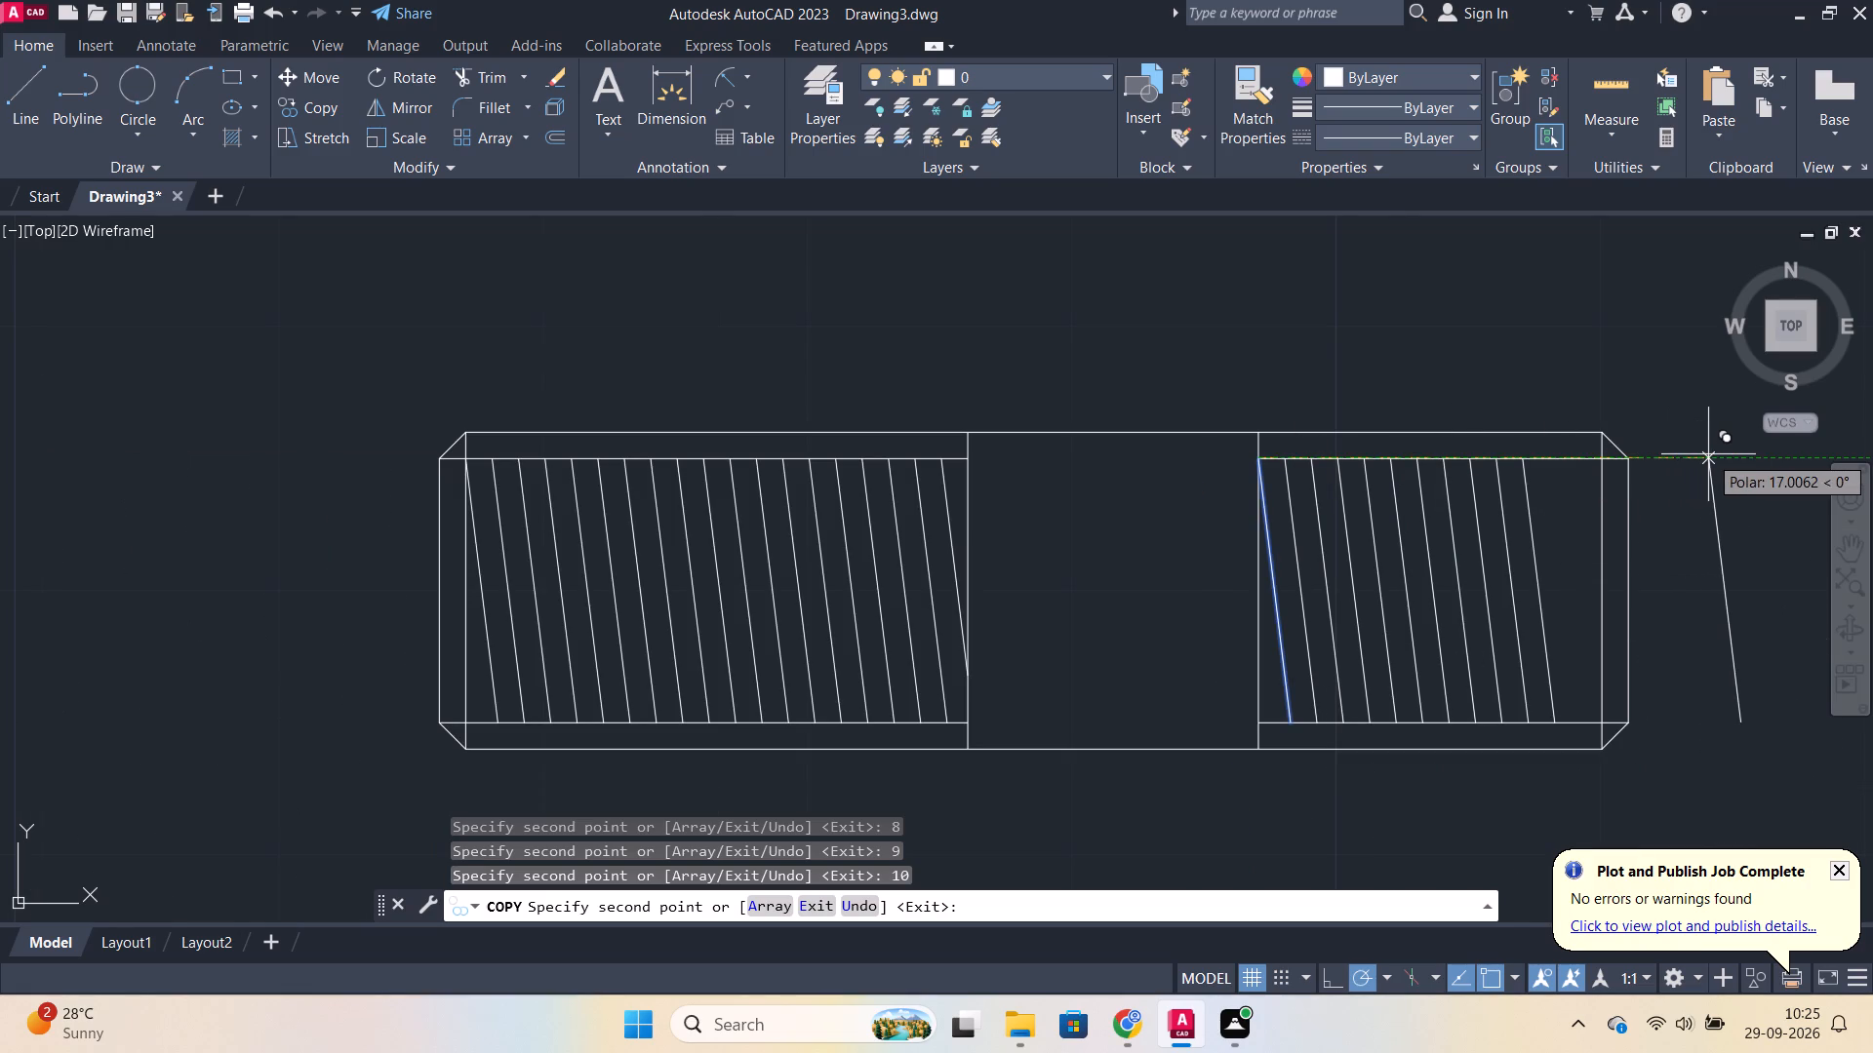
pyautogui.write('11')
pyautogui.press('Return')
pyautogui.write('12')
pyautogui.press('Return')
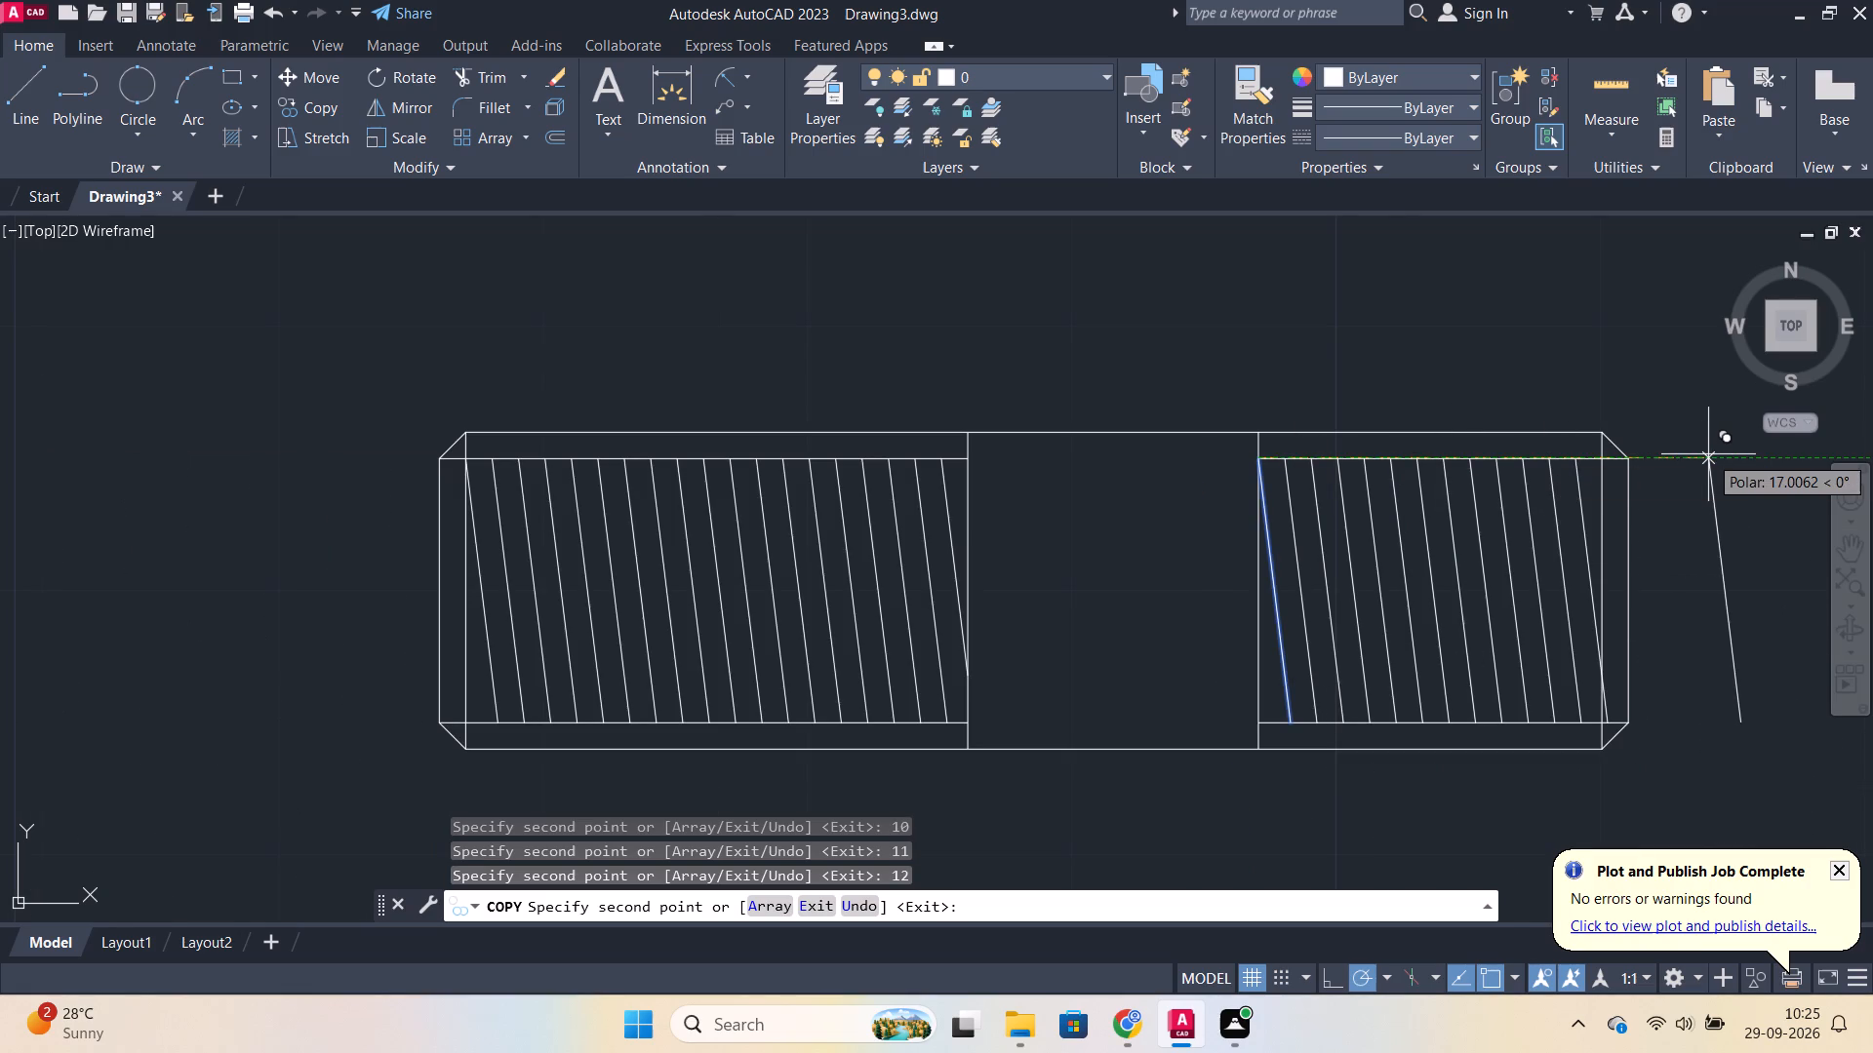
pyautogui.press('Escape')
# Trim the lower end of the last slanted line where it extends past the right section's outer chamfer line.
pyautogui.write('TR')
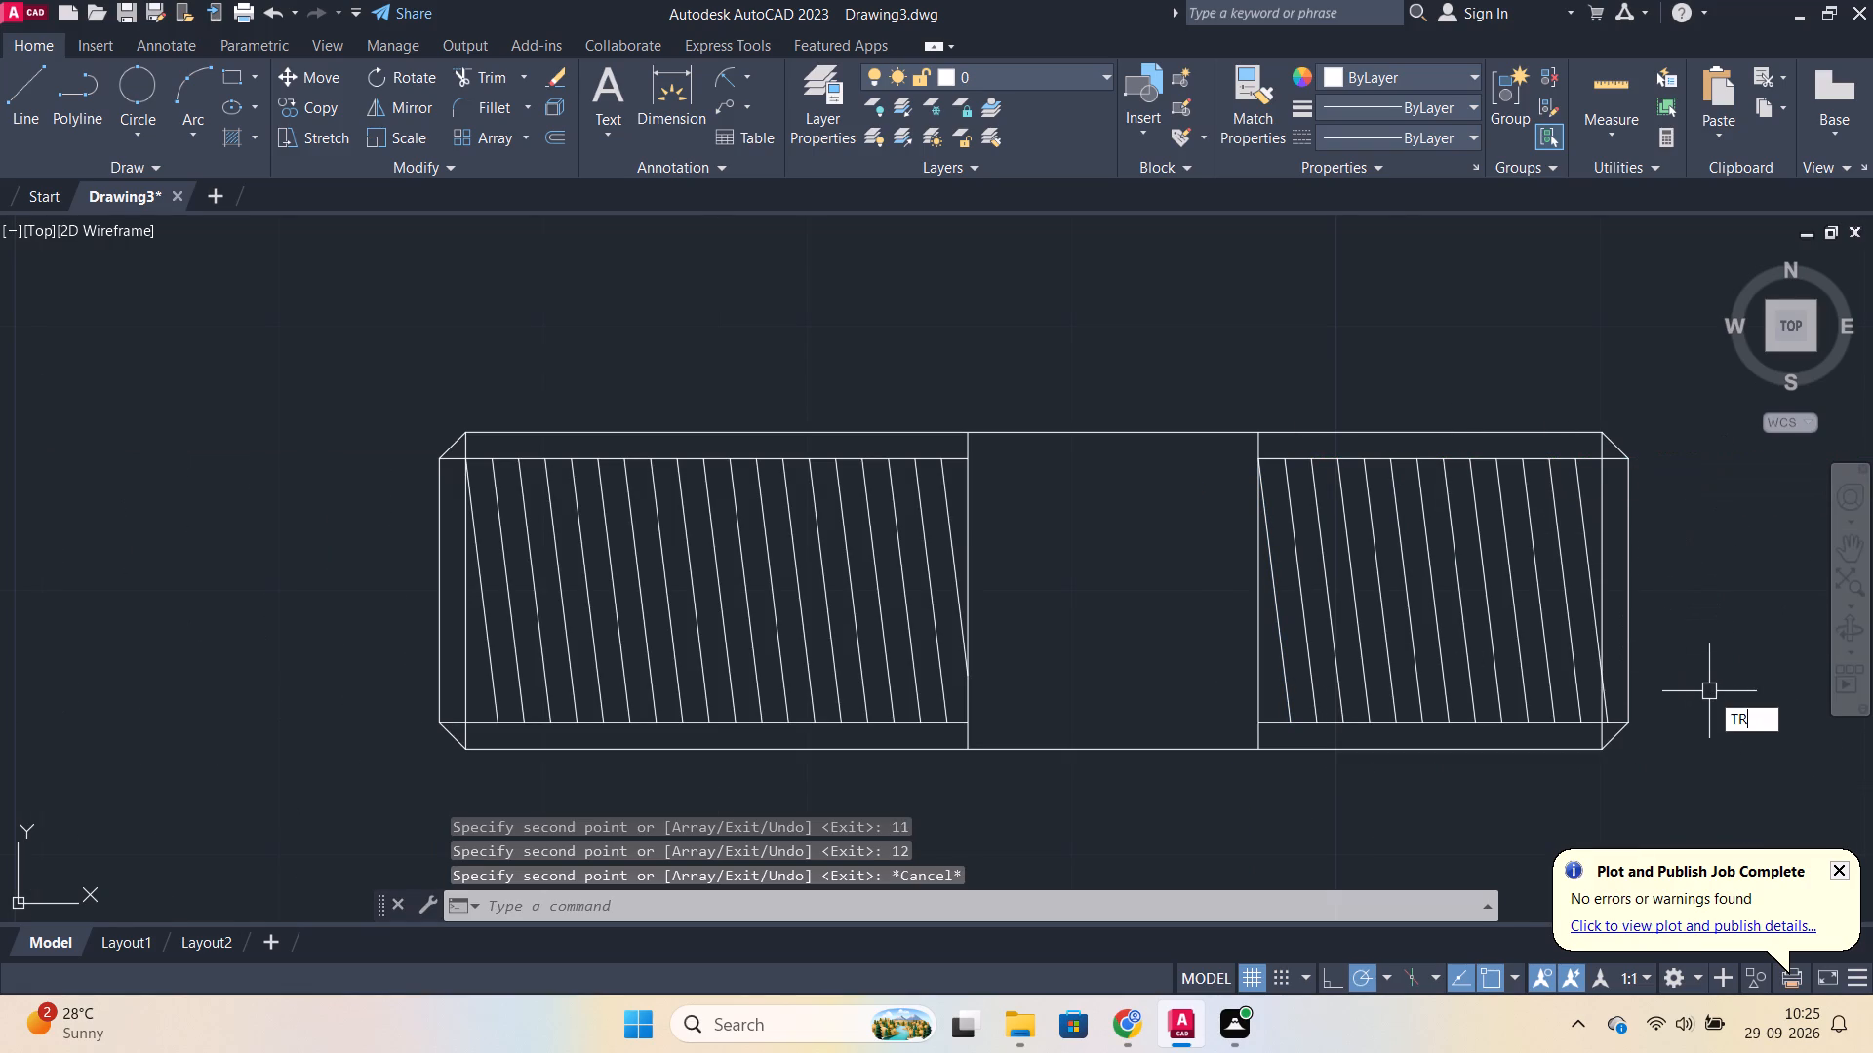
pyautogui.press('Return')
pyautogui.scroll(2, 1682, 693)
pyautogui.click(1480, 741)
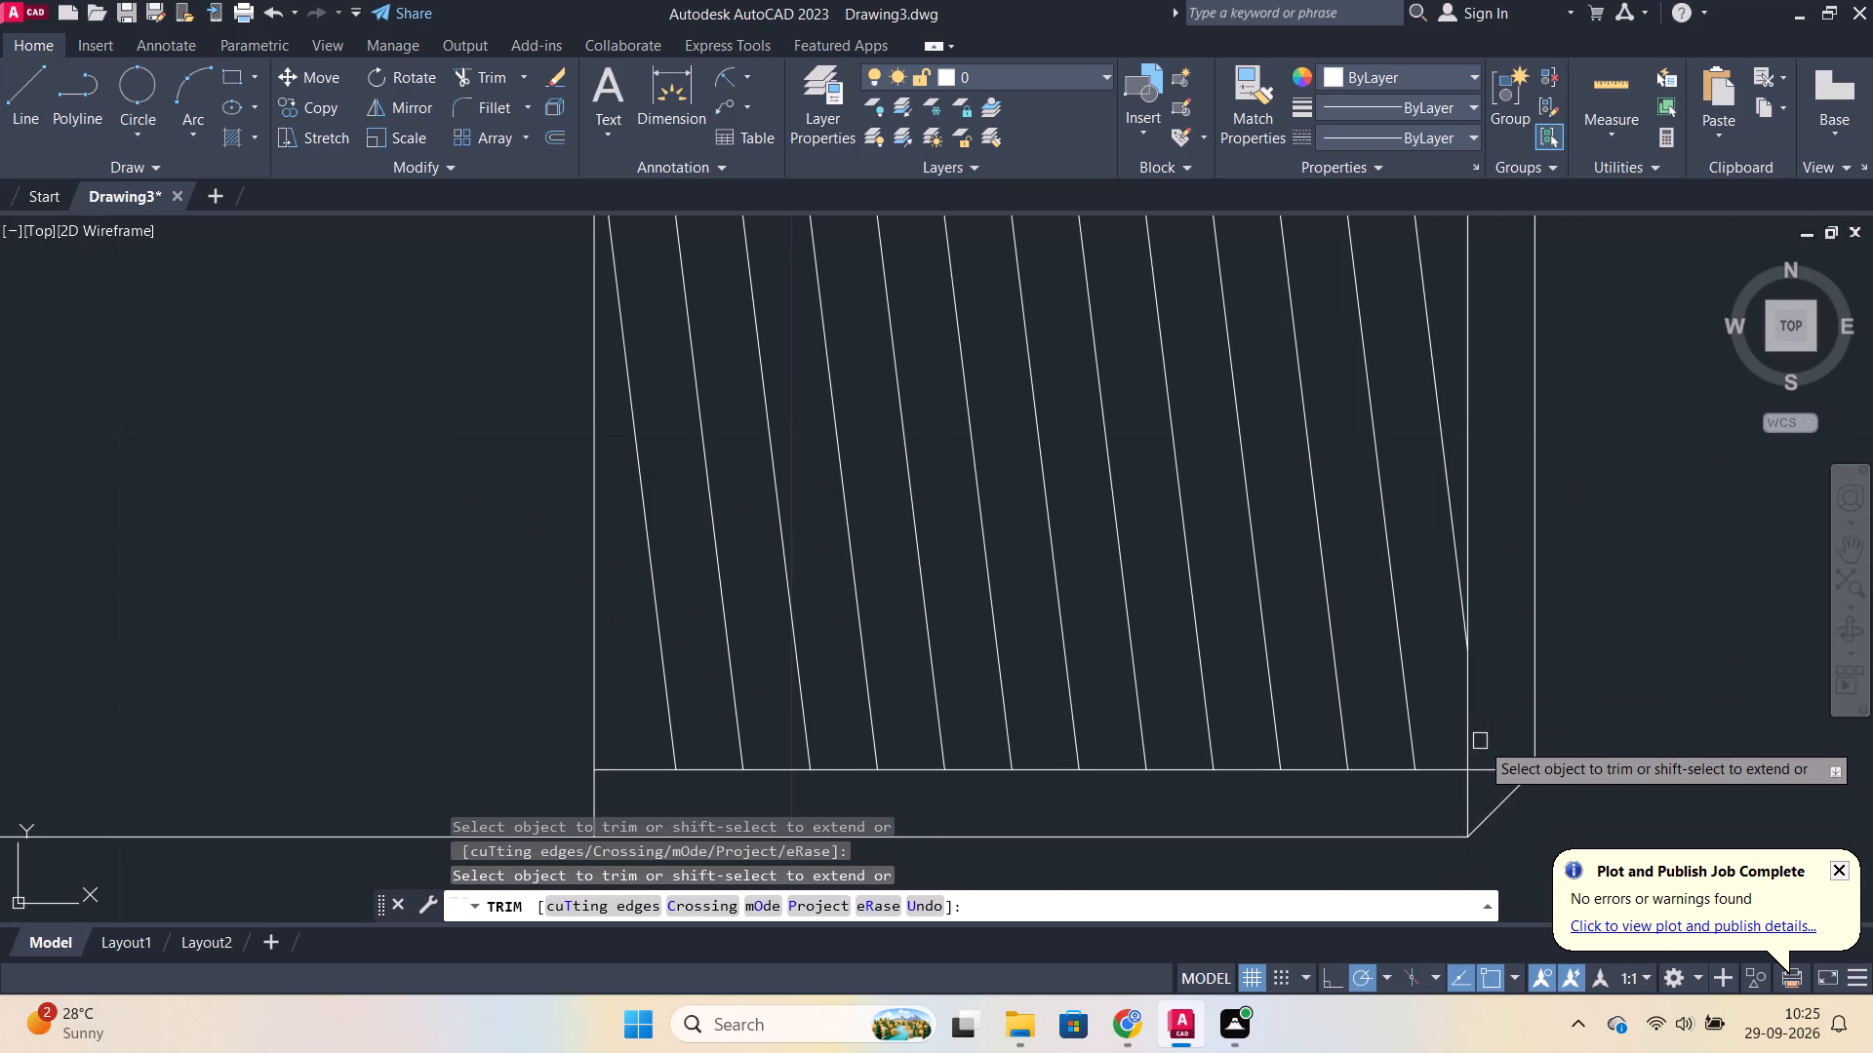
pyautogui.scroll(-3, 1534, 714)
pyautogui.scroll(-1, 1555, 521)
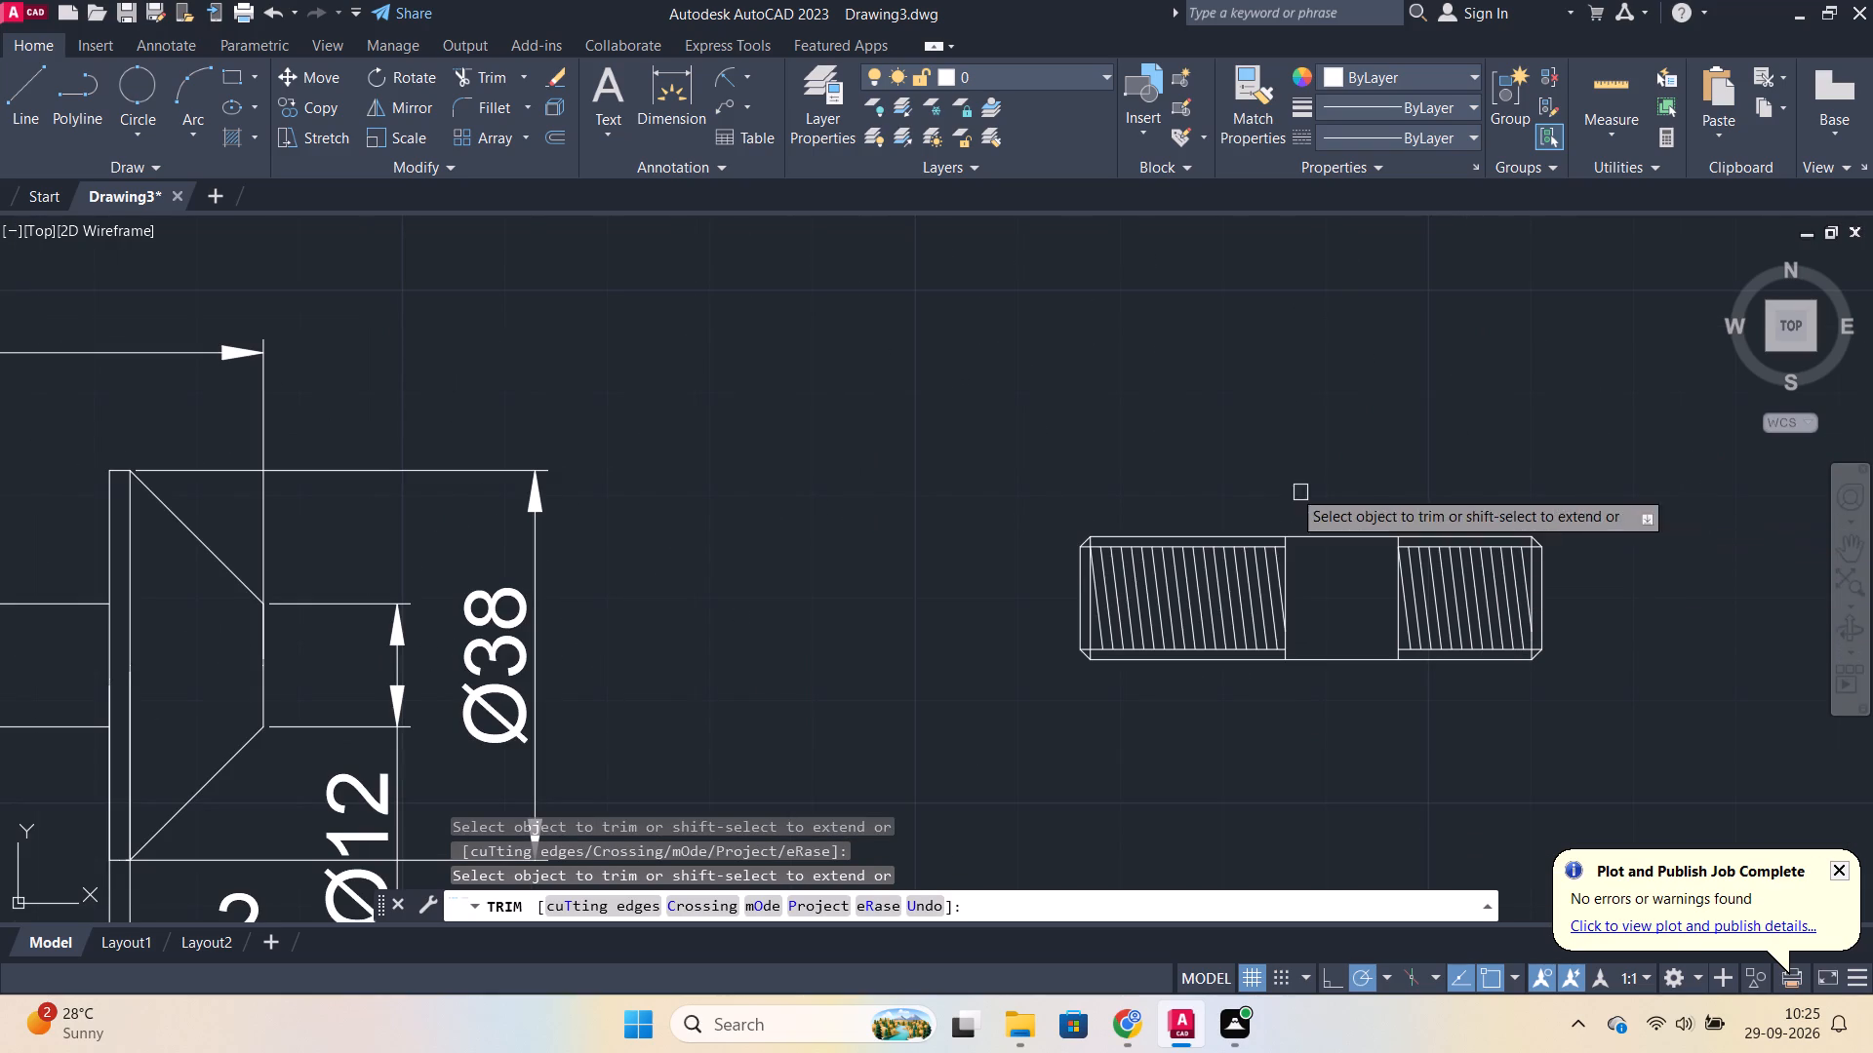
pyautogui.press('Escape')
# Add a horizontal linear dimension below the part for the left threaded section's length, measured from the part's left end face.
pyautogui.moveTo(1002, 469); pyautogui.dragTo(883, 475, button='middle')
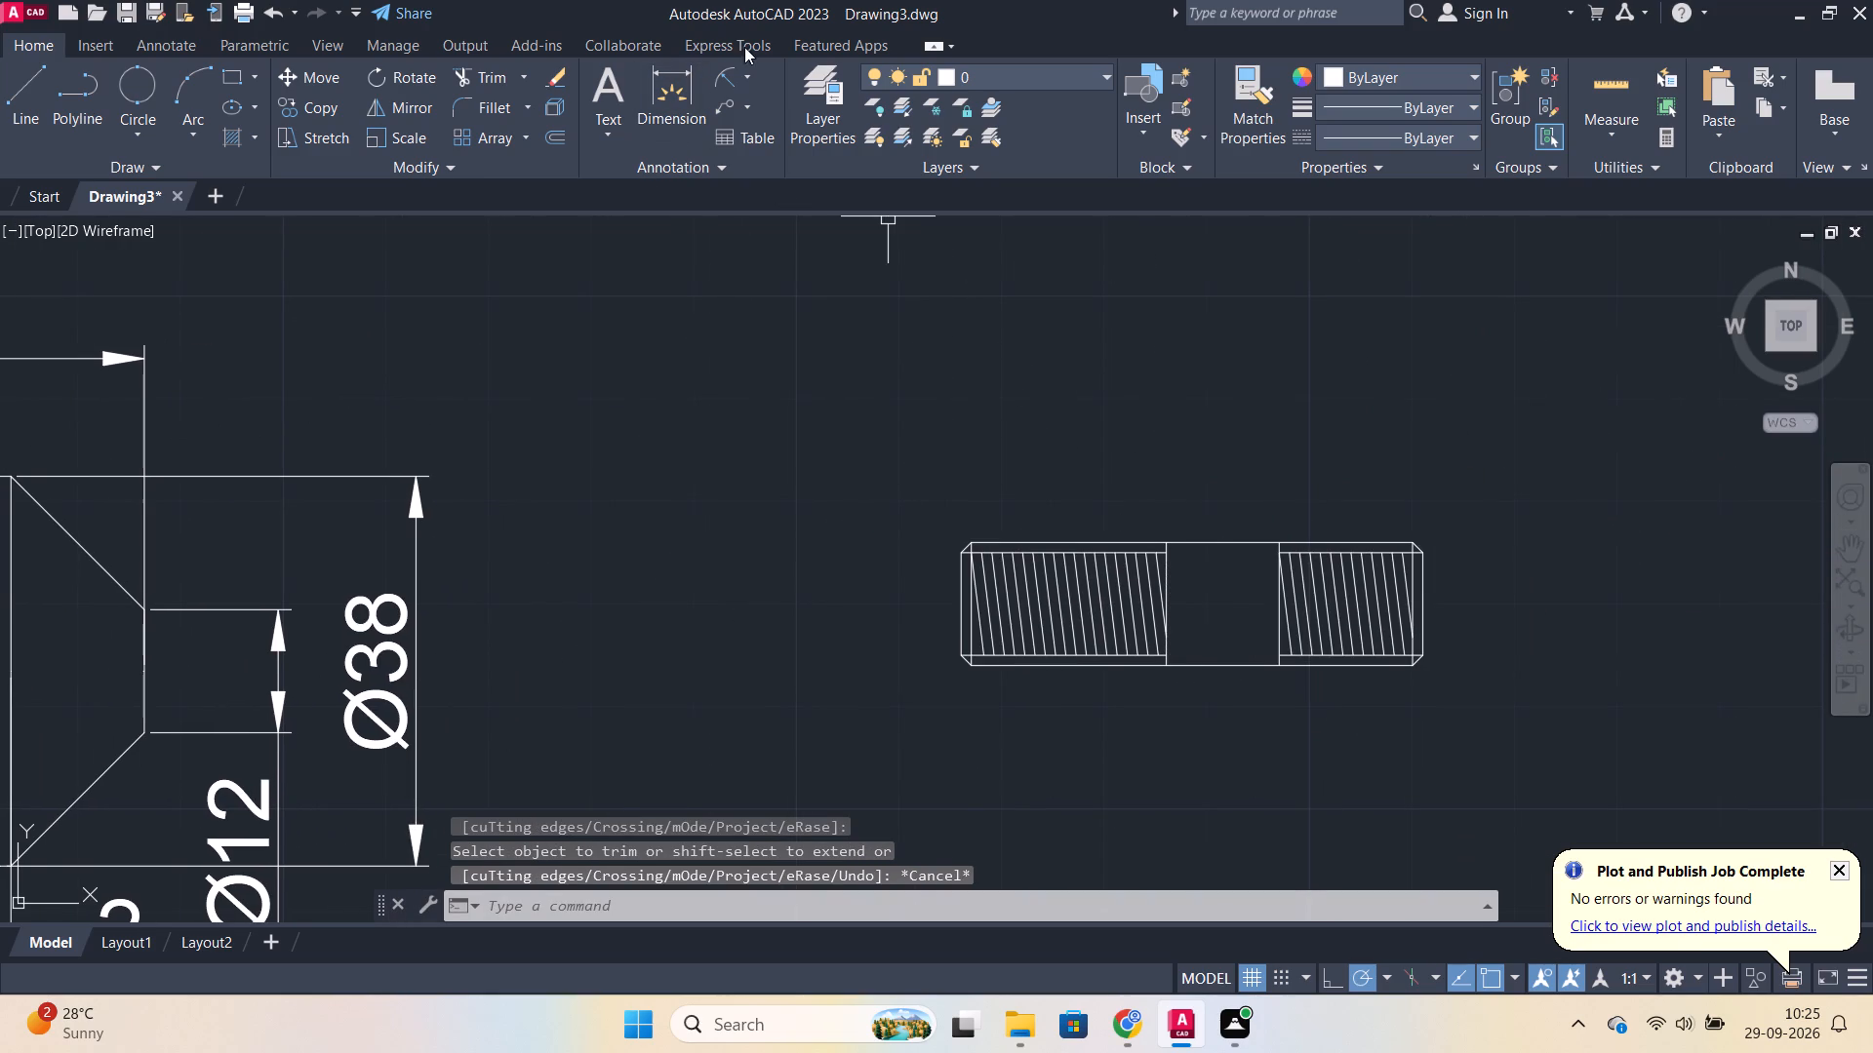
pyautogui.click(744, 66)
pyautogui.click(748, 114)
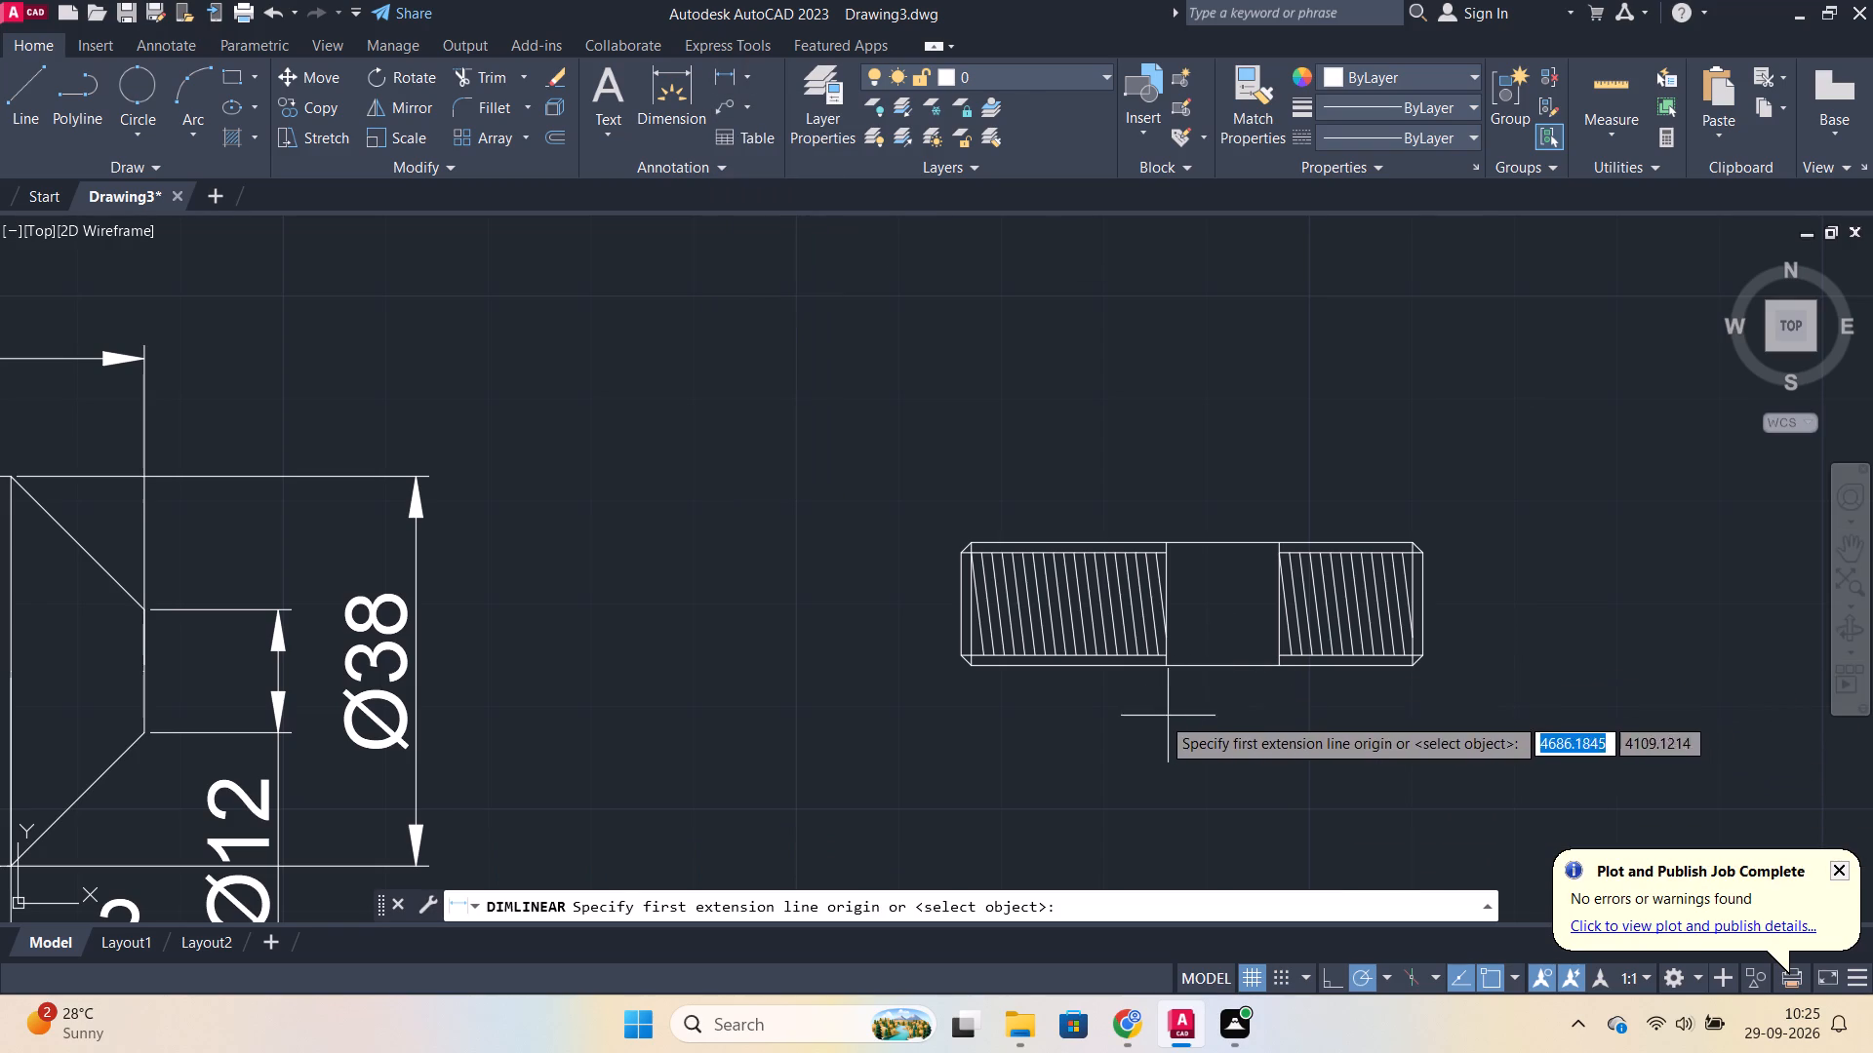
pyautogui.scroll(1, 959, 676)
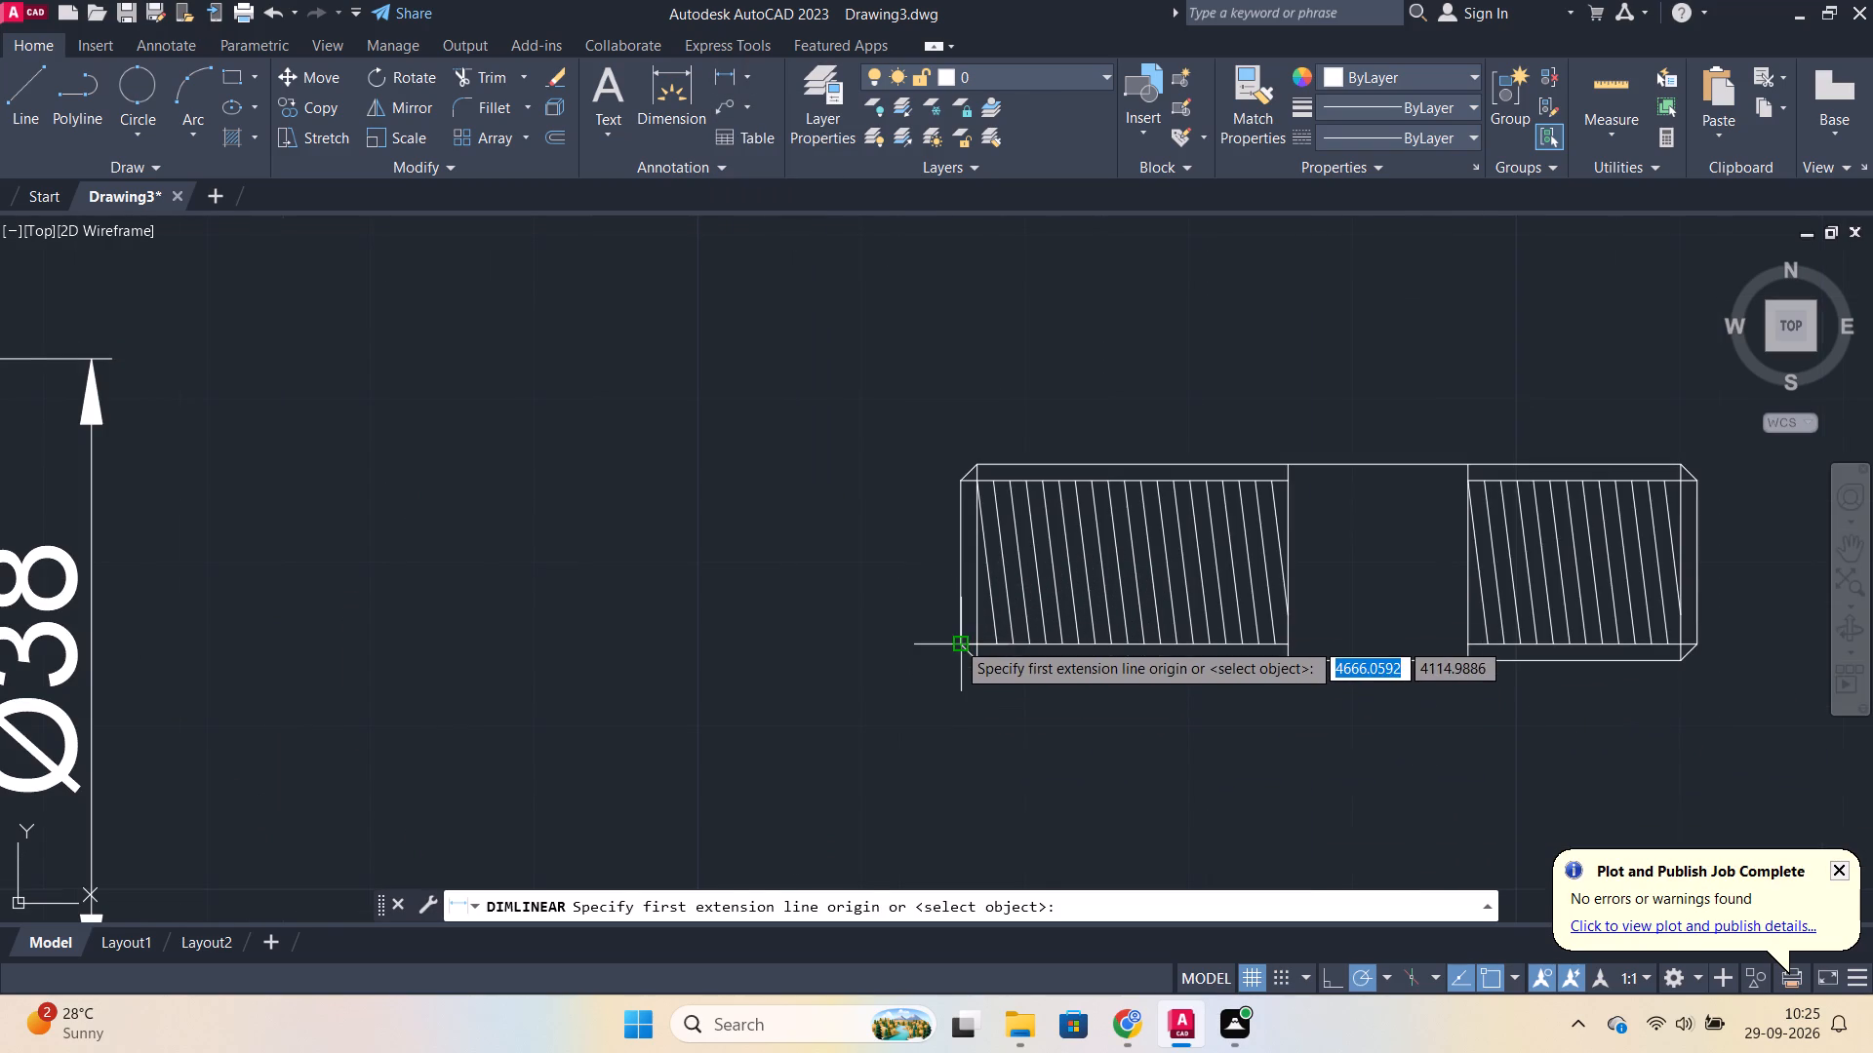
pyautogui.click(956, 641)
pyautogui.click(1285, 646)
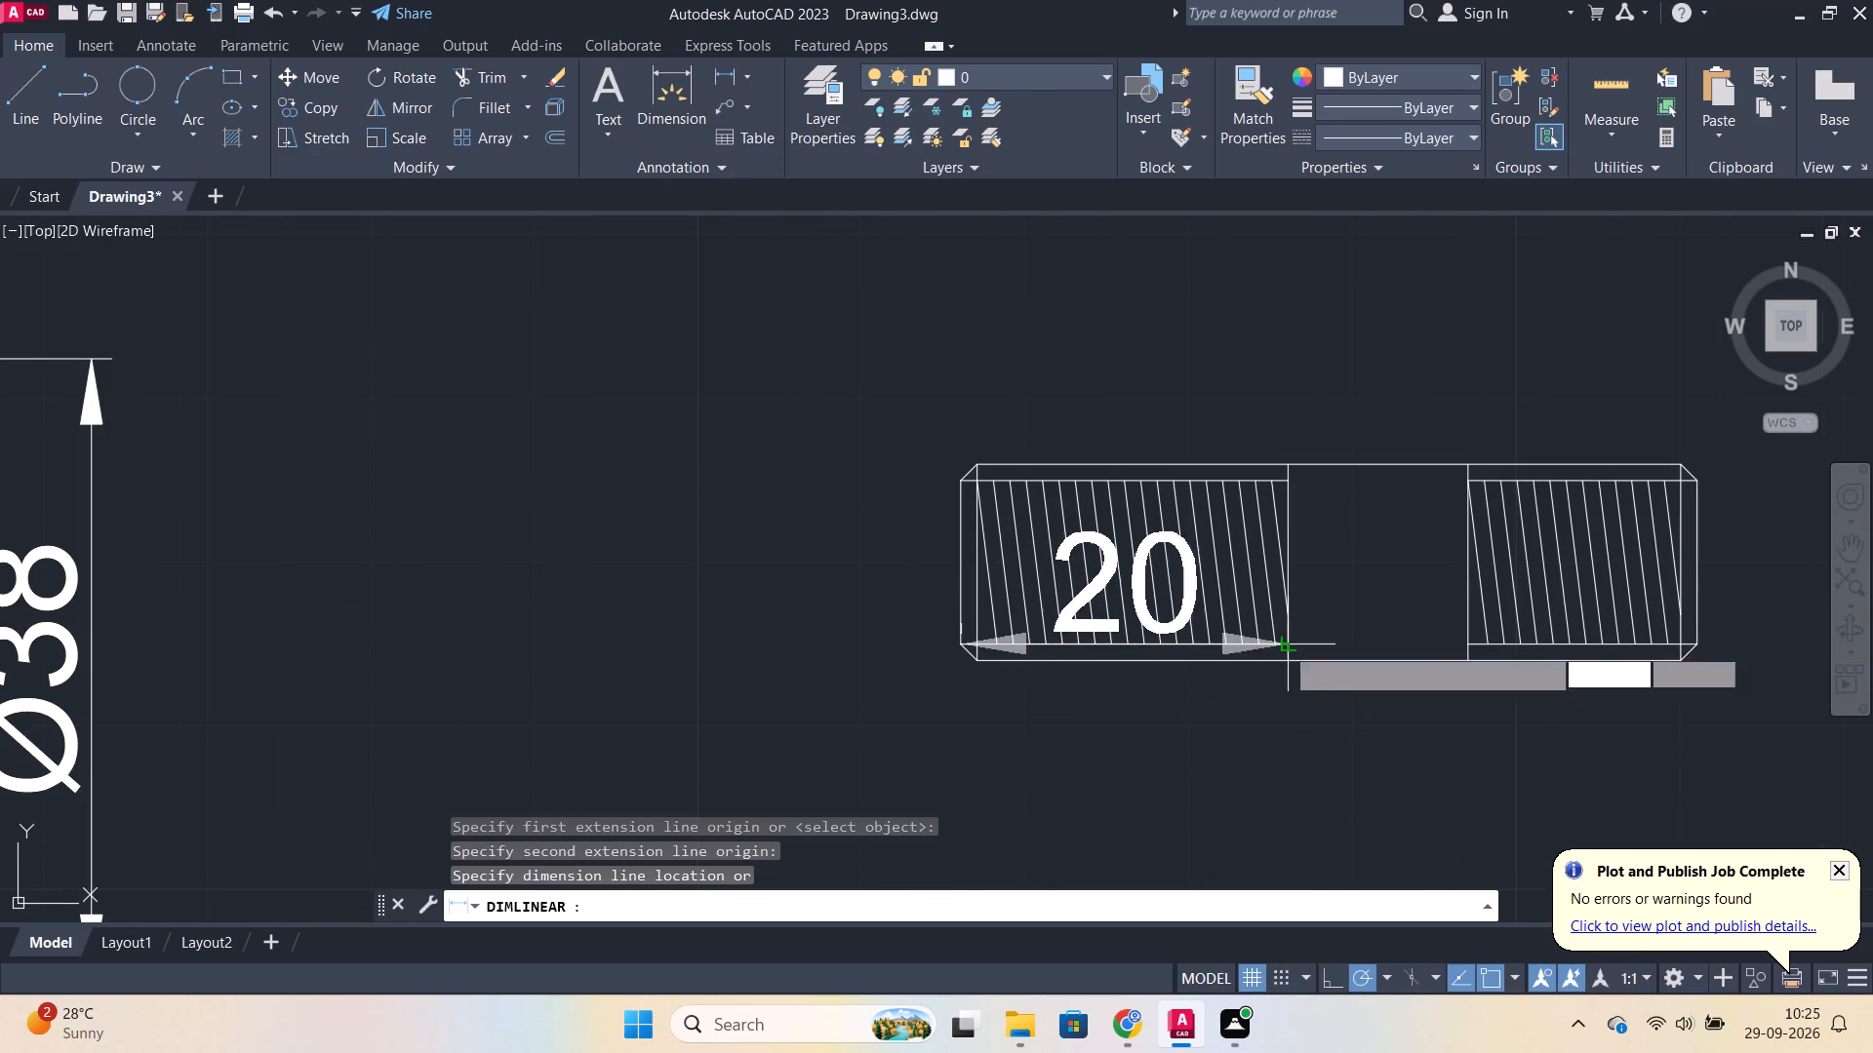
pyautogui.moveTo(1276, 792); pyautogui.dragTo(1284, 593, button='middle')
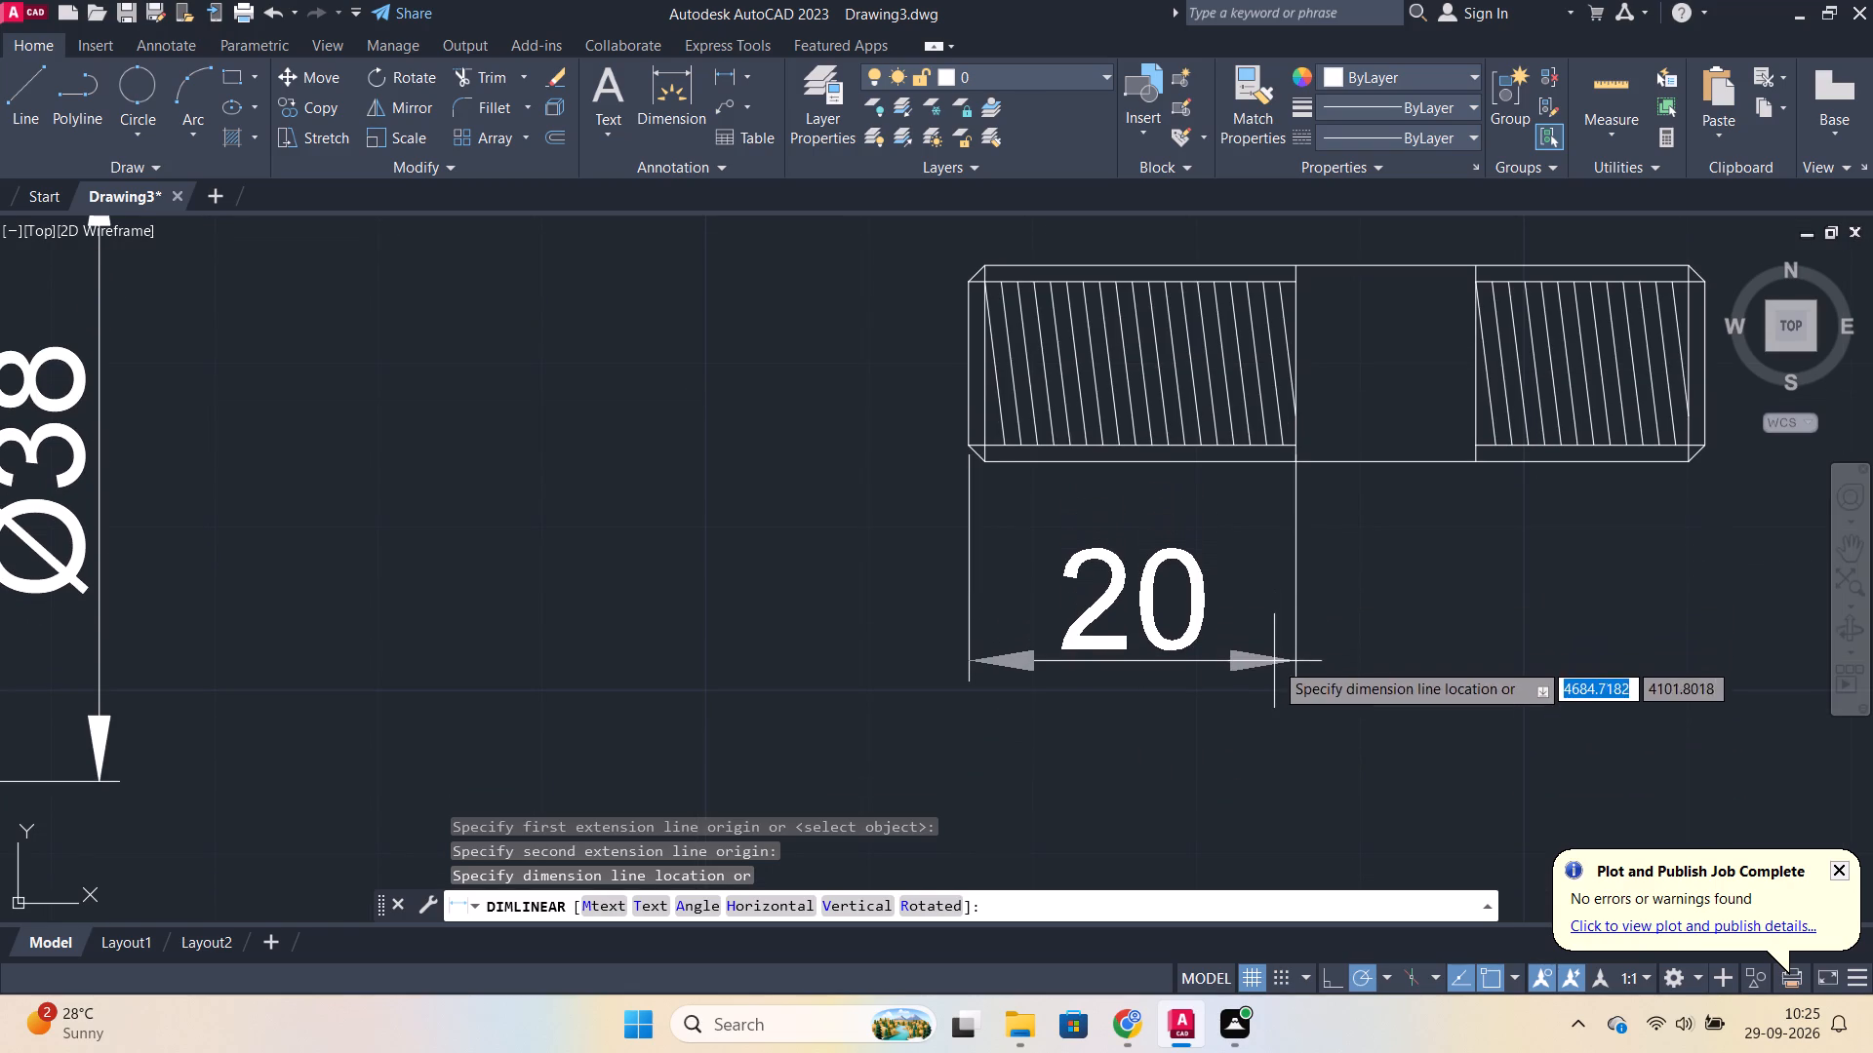
pyautogui.click(1274, 661)
# Add a horizontal linear dimension below the part for the right threaded section's length, ending at the part's right end face.
pyautogui.press('space')
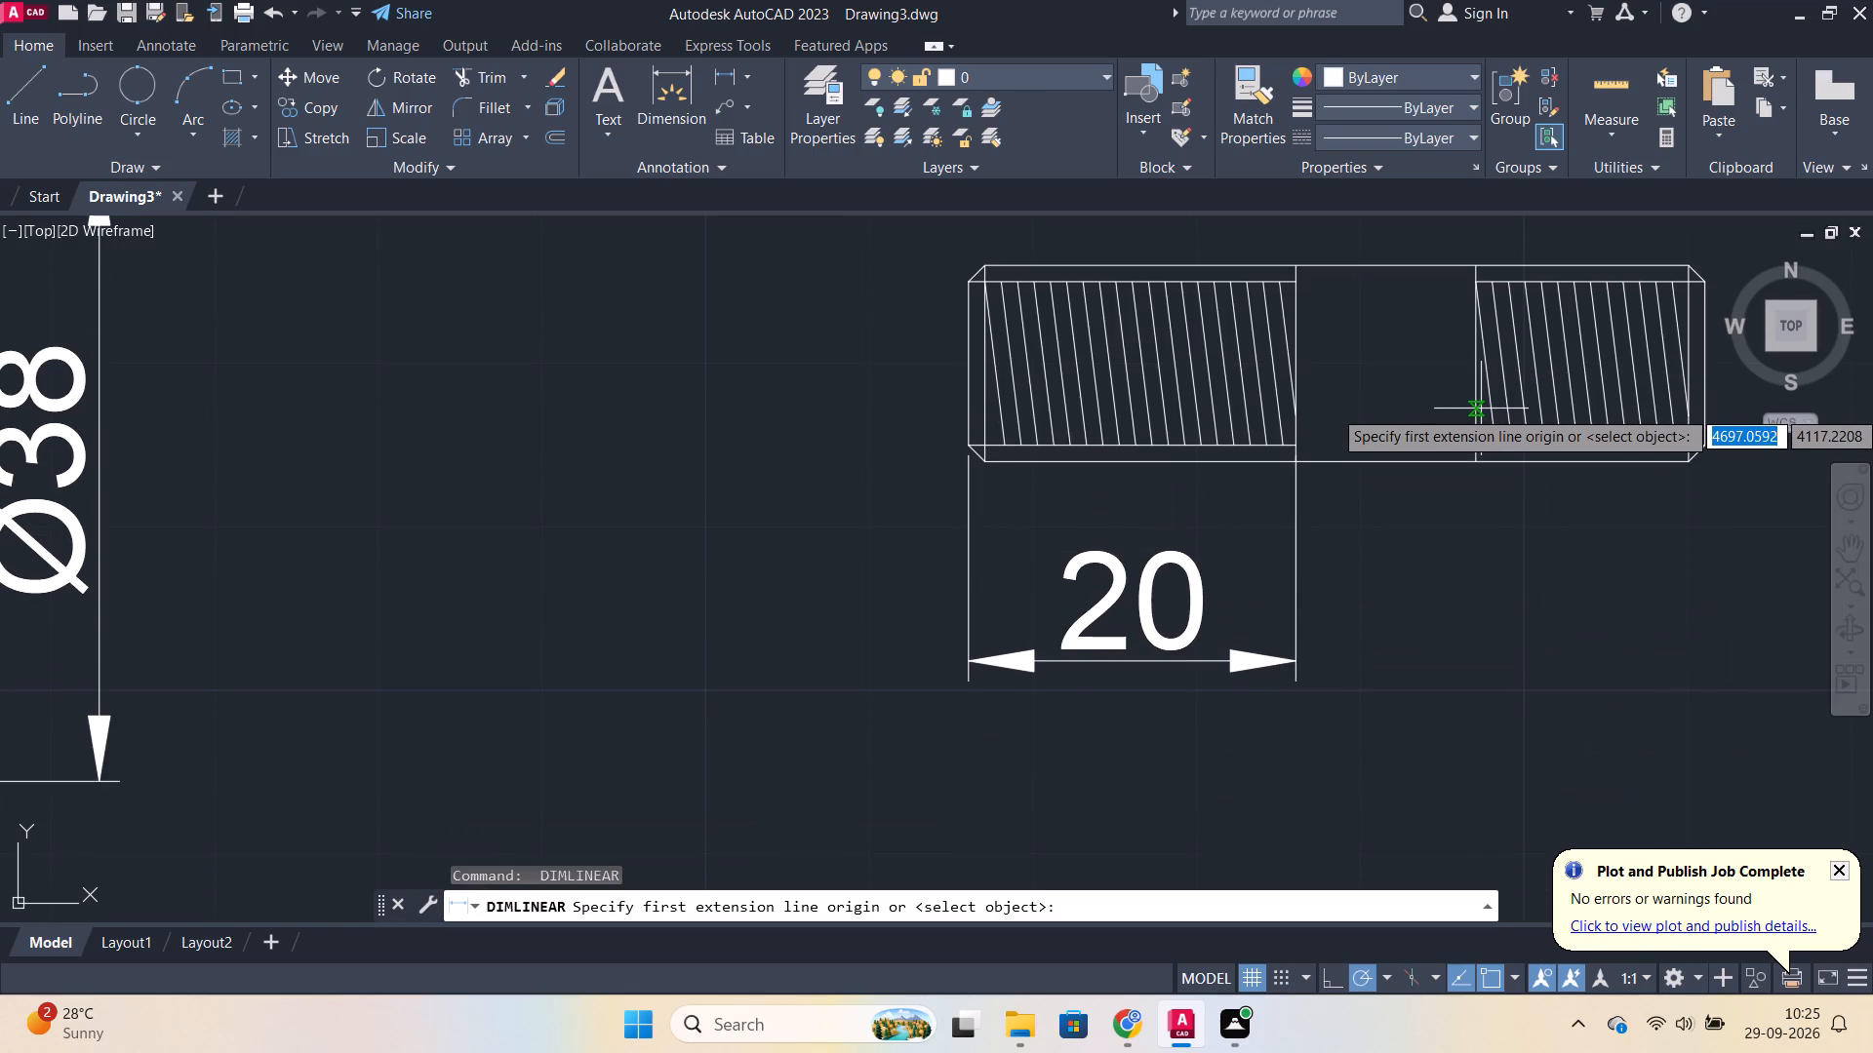
pyautogui.click(1481, 409)
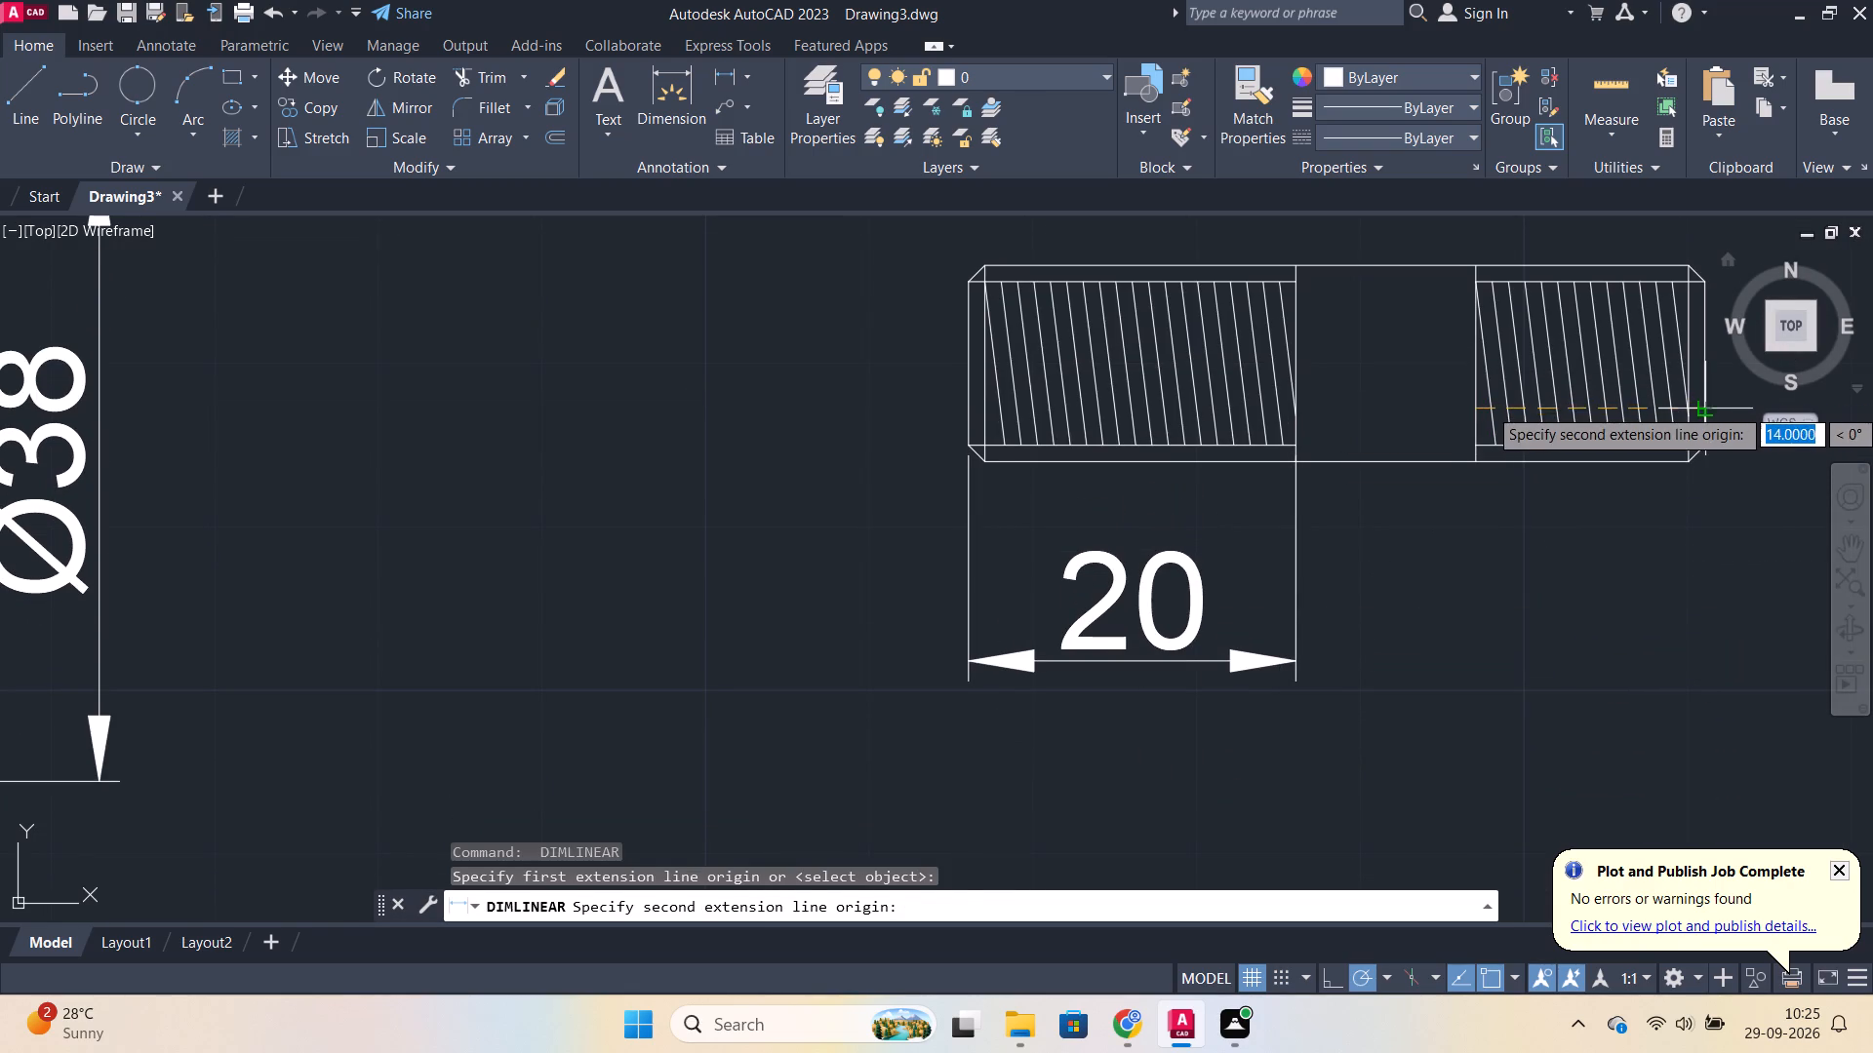
pyautogui.click(1700, 407)
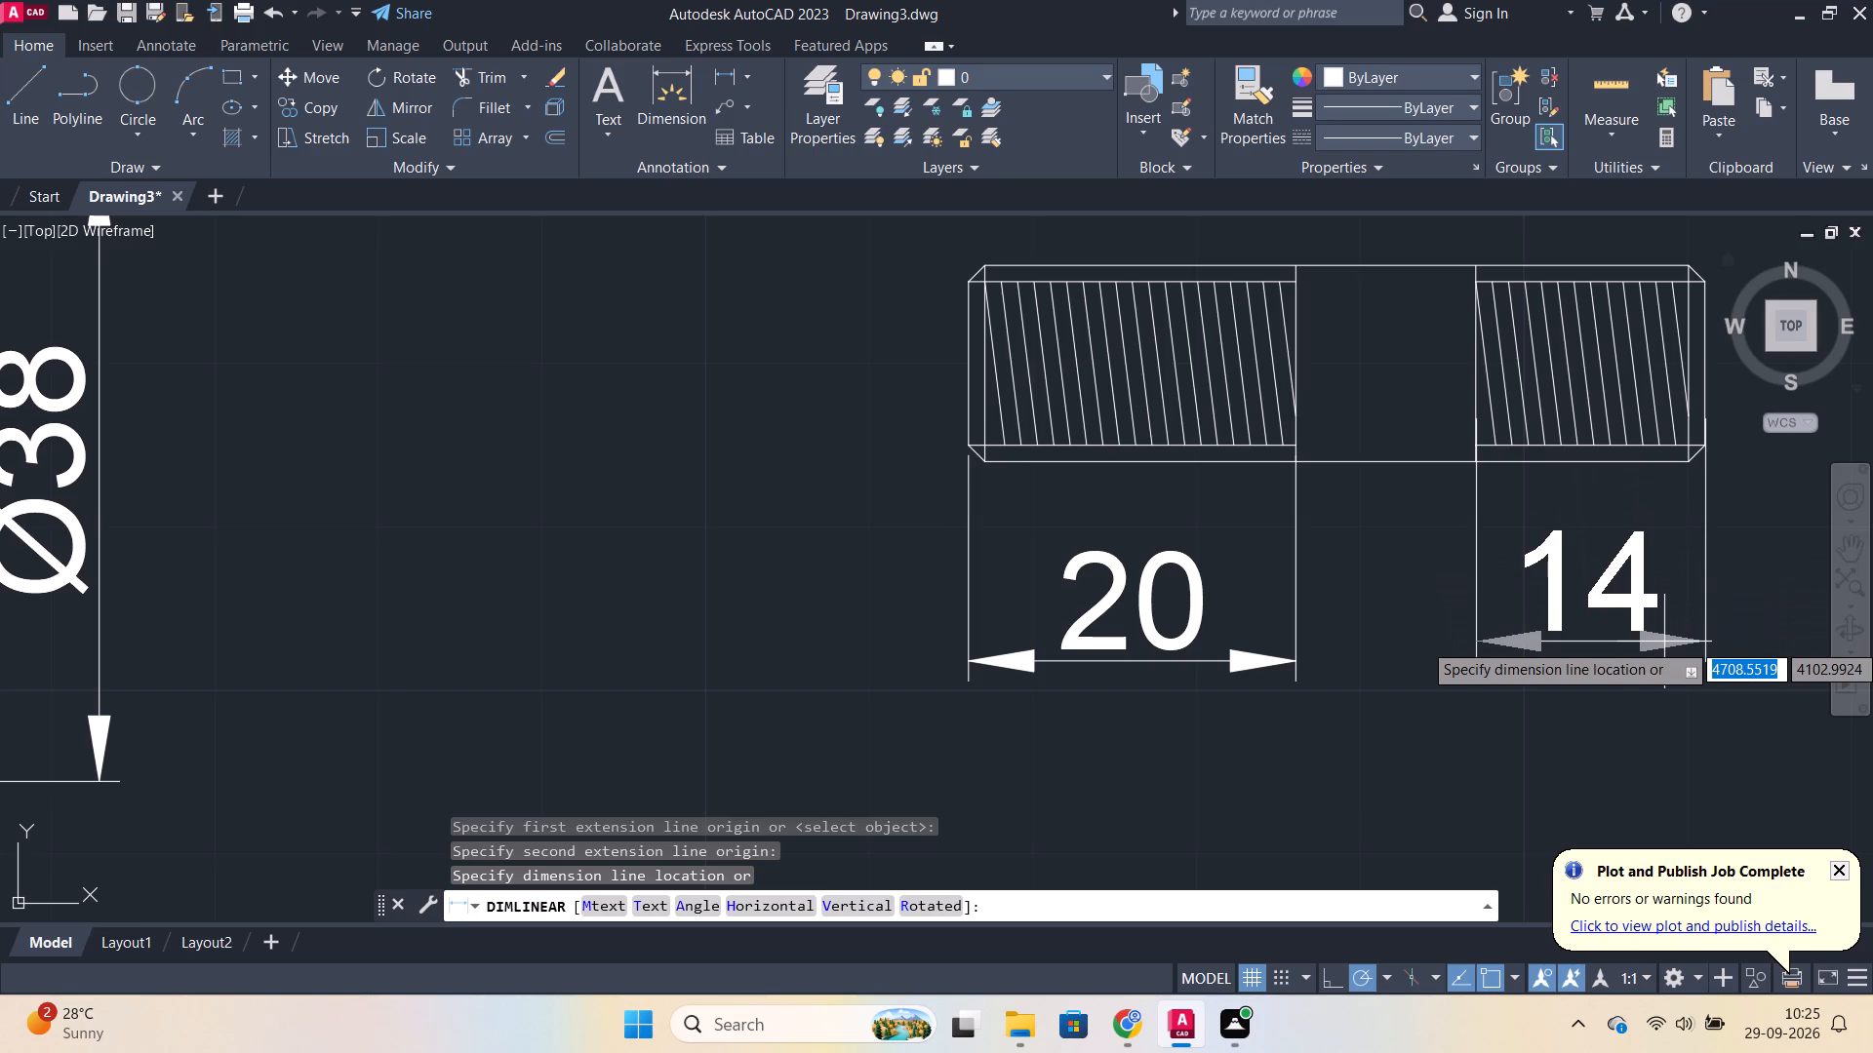
pyautogui.click(1664, 642)
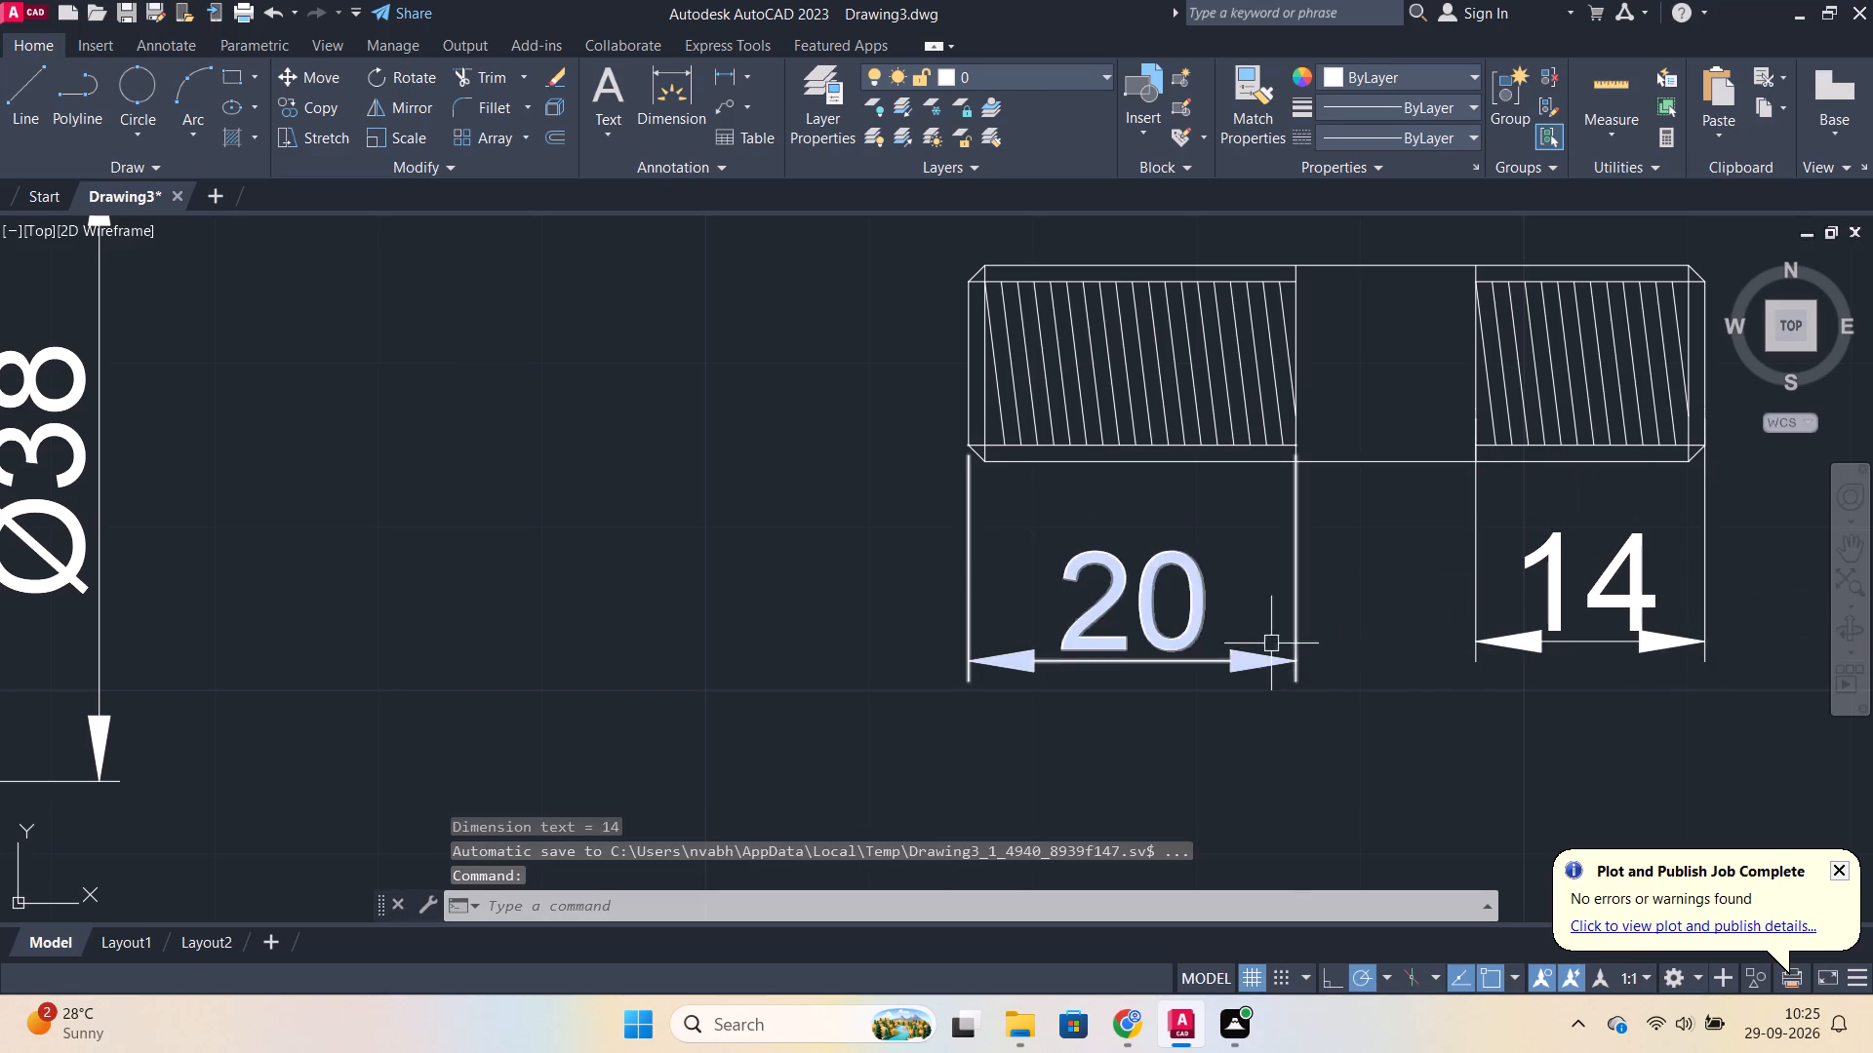
# Dimension the part's overall length between its two end faces, placing it below the two threaded-section dimensions.
pyautogui.press('space')
pyautogui.click(971, 363)
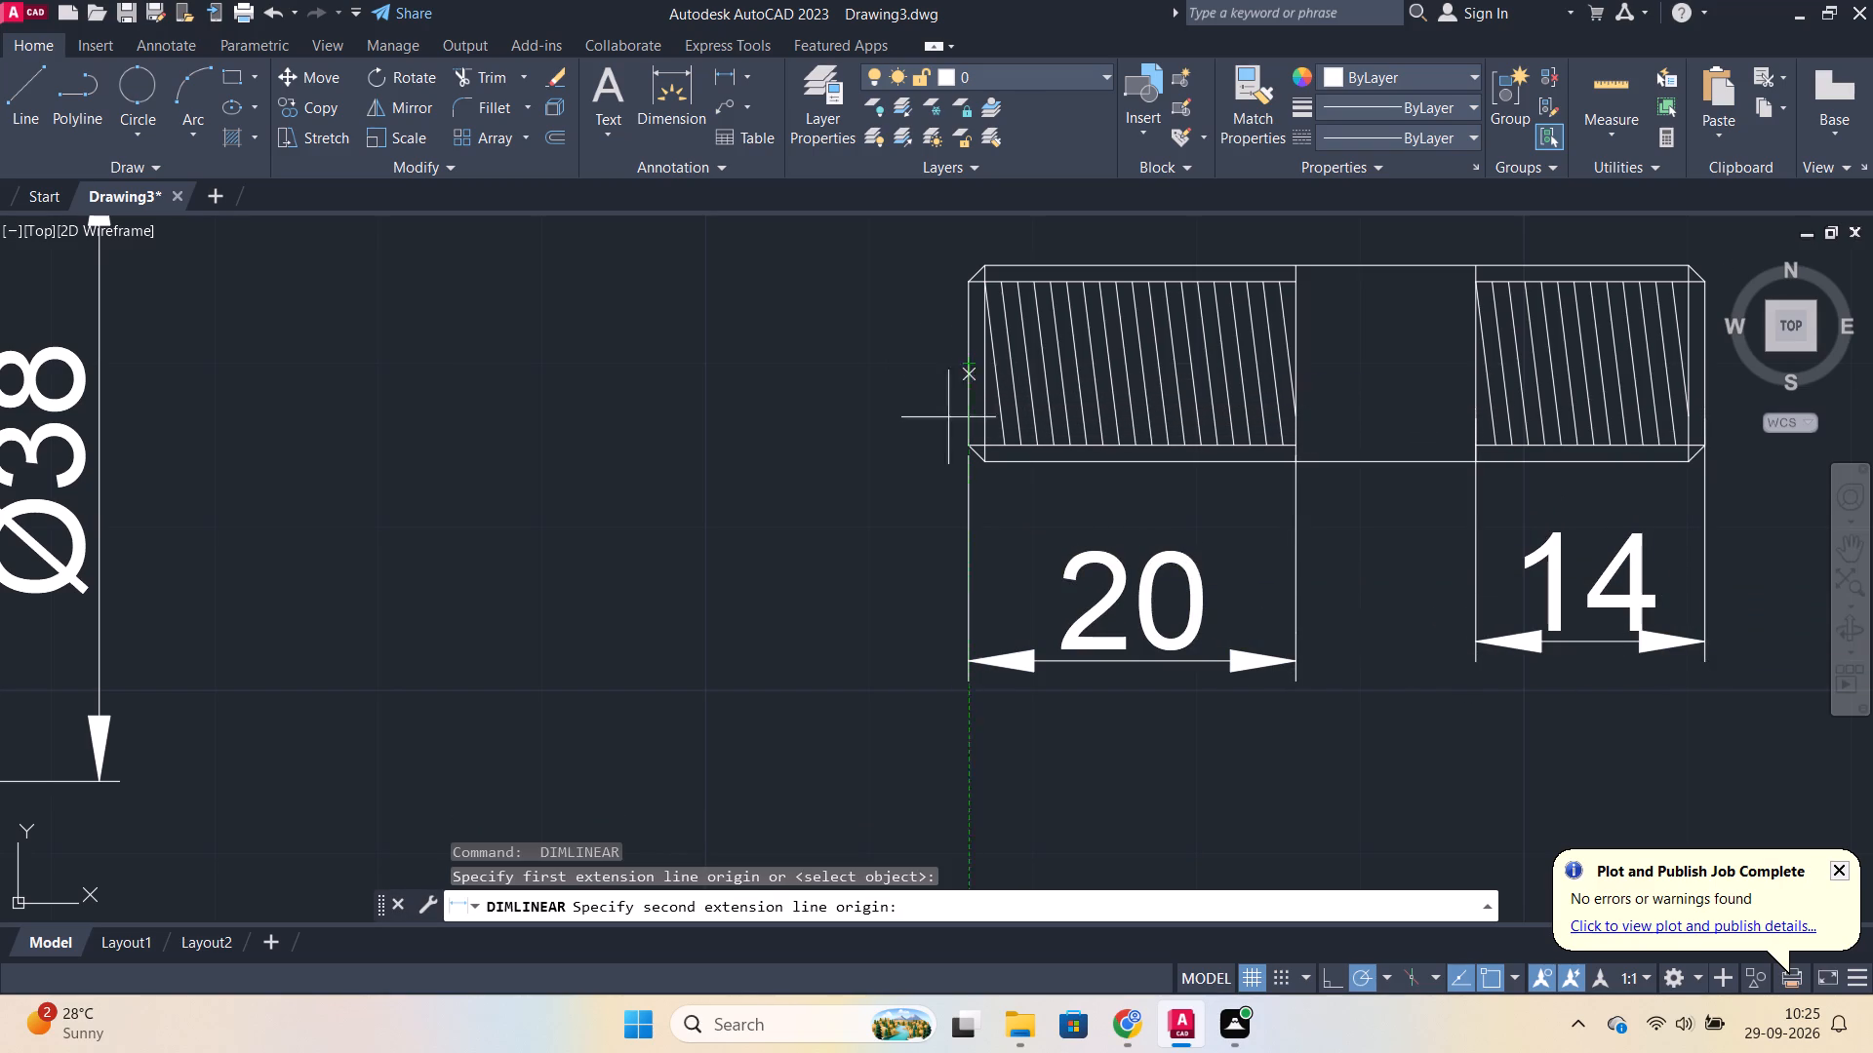
pyautogui.click(1706, 392)
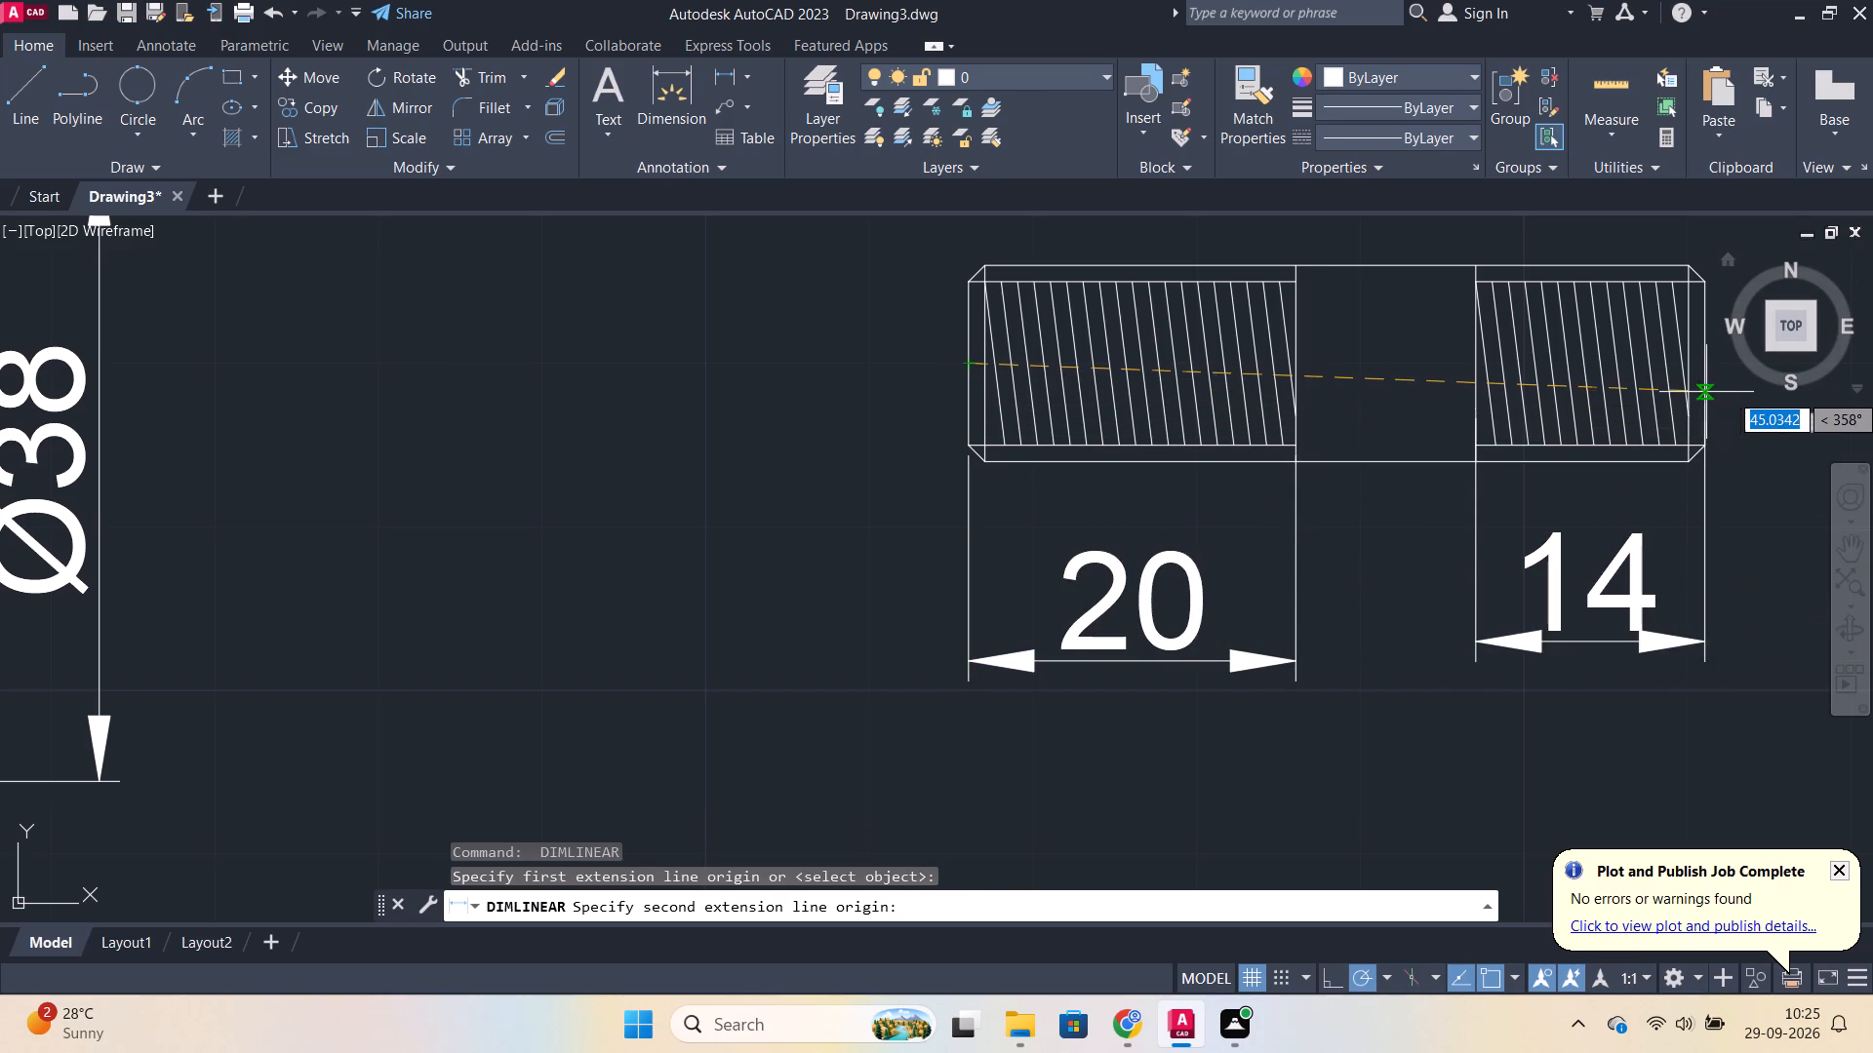
pyautogui.moveTo(1687, 704); pyautogui.dragTo(1336, 510, button='middle')
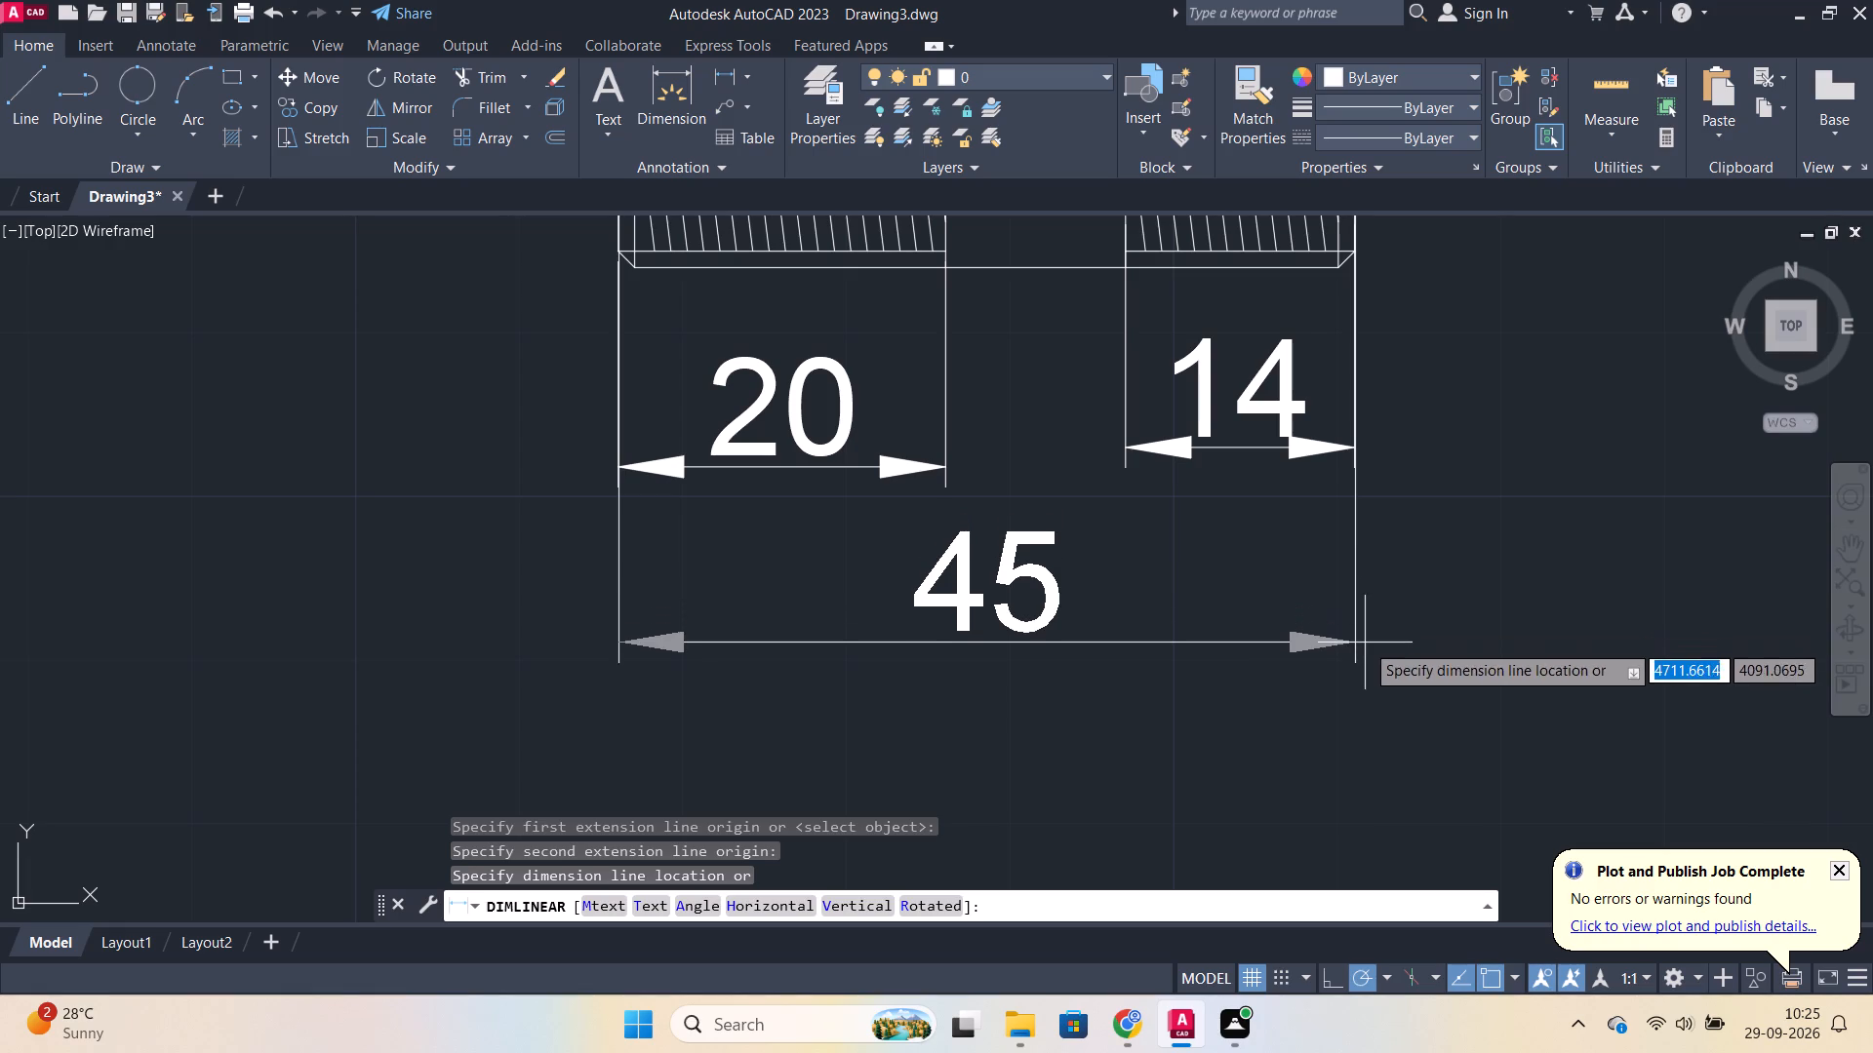
pyautogui.click(1365, 643)
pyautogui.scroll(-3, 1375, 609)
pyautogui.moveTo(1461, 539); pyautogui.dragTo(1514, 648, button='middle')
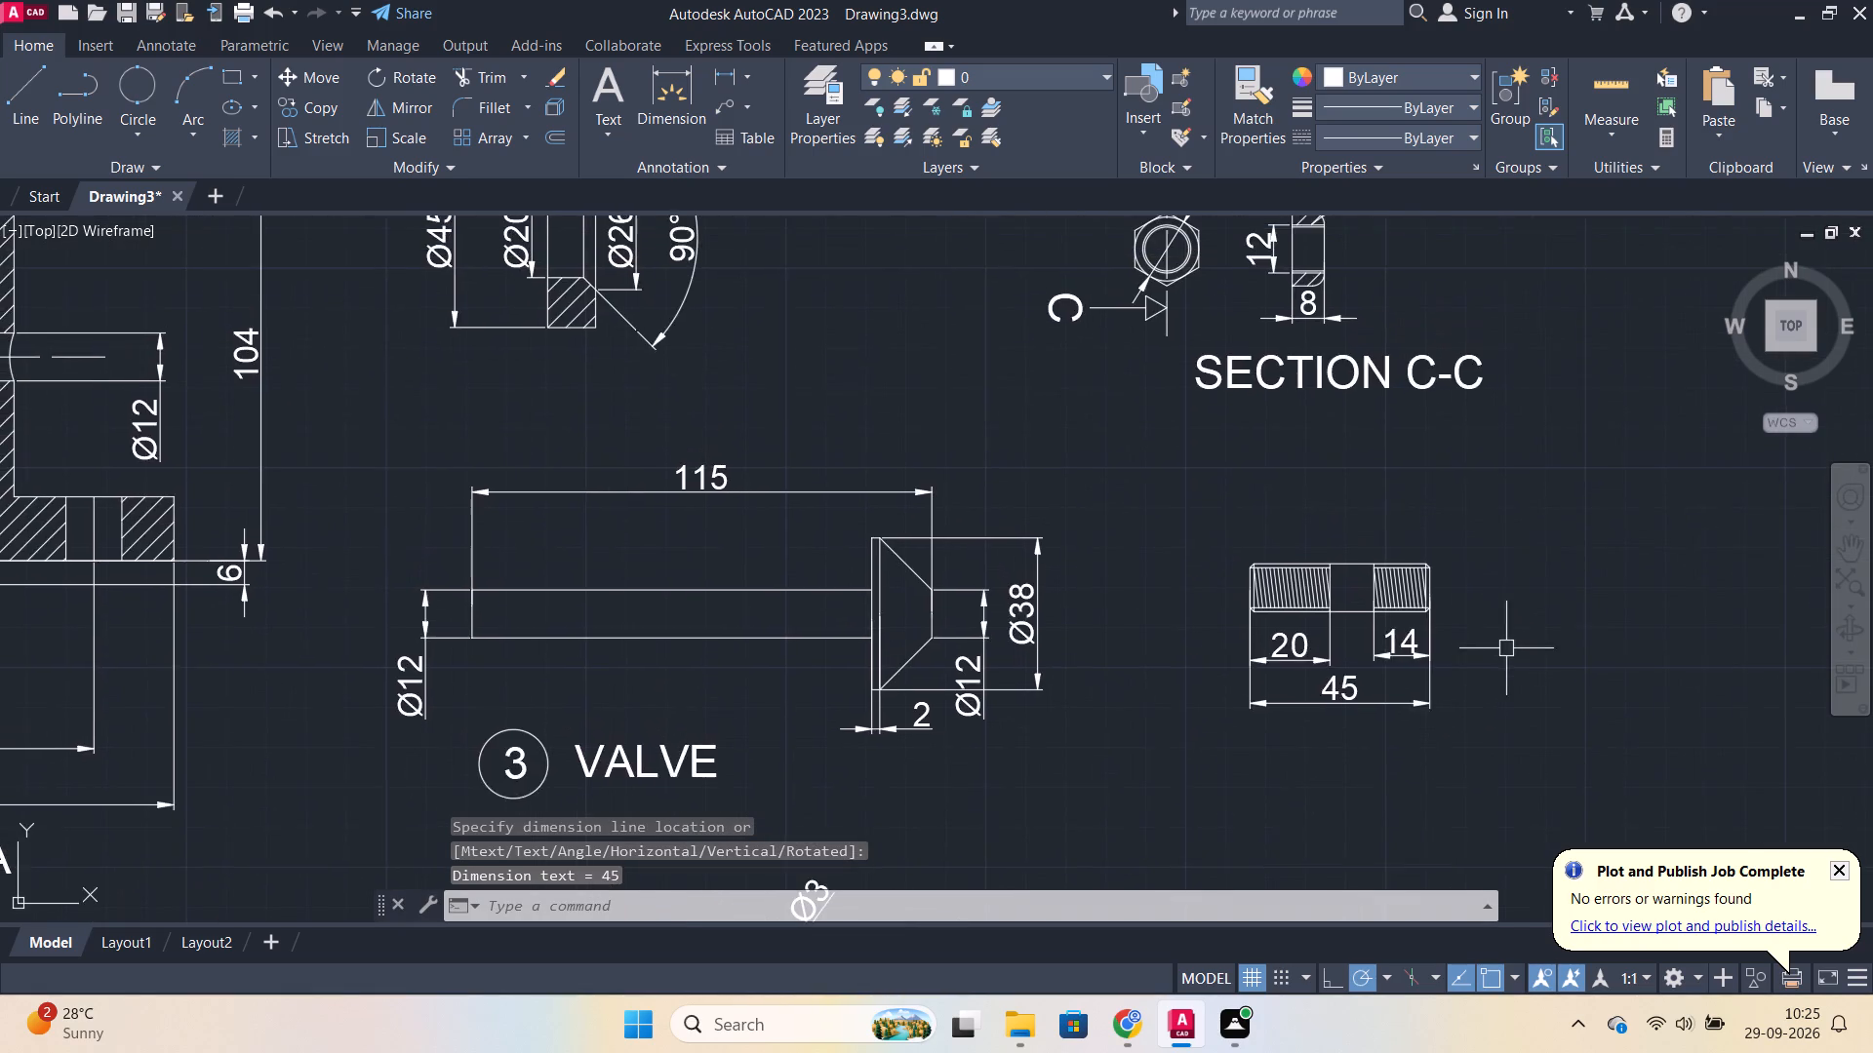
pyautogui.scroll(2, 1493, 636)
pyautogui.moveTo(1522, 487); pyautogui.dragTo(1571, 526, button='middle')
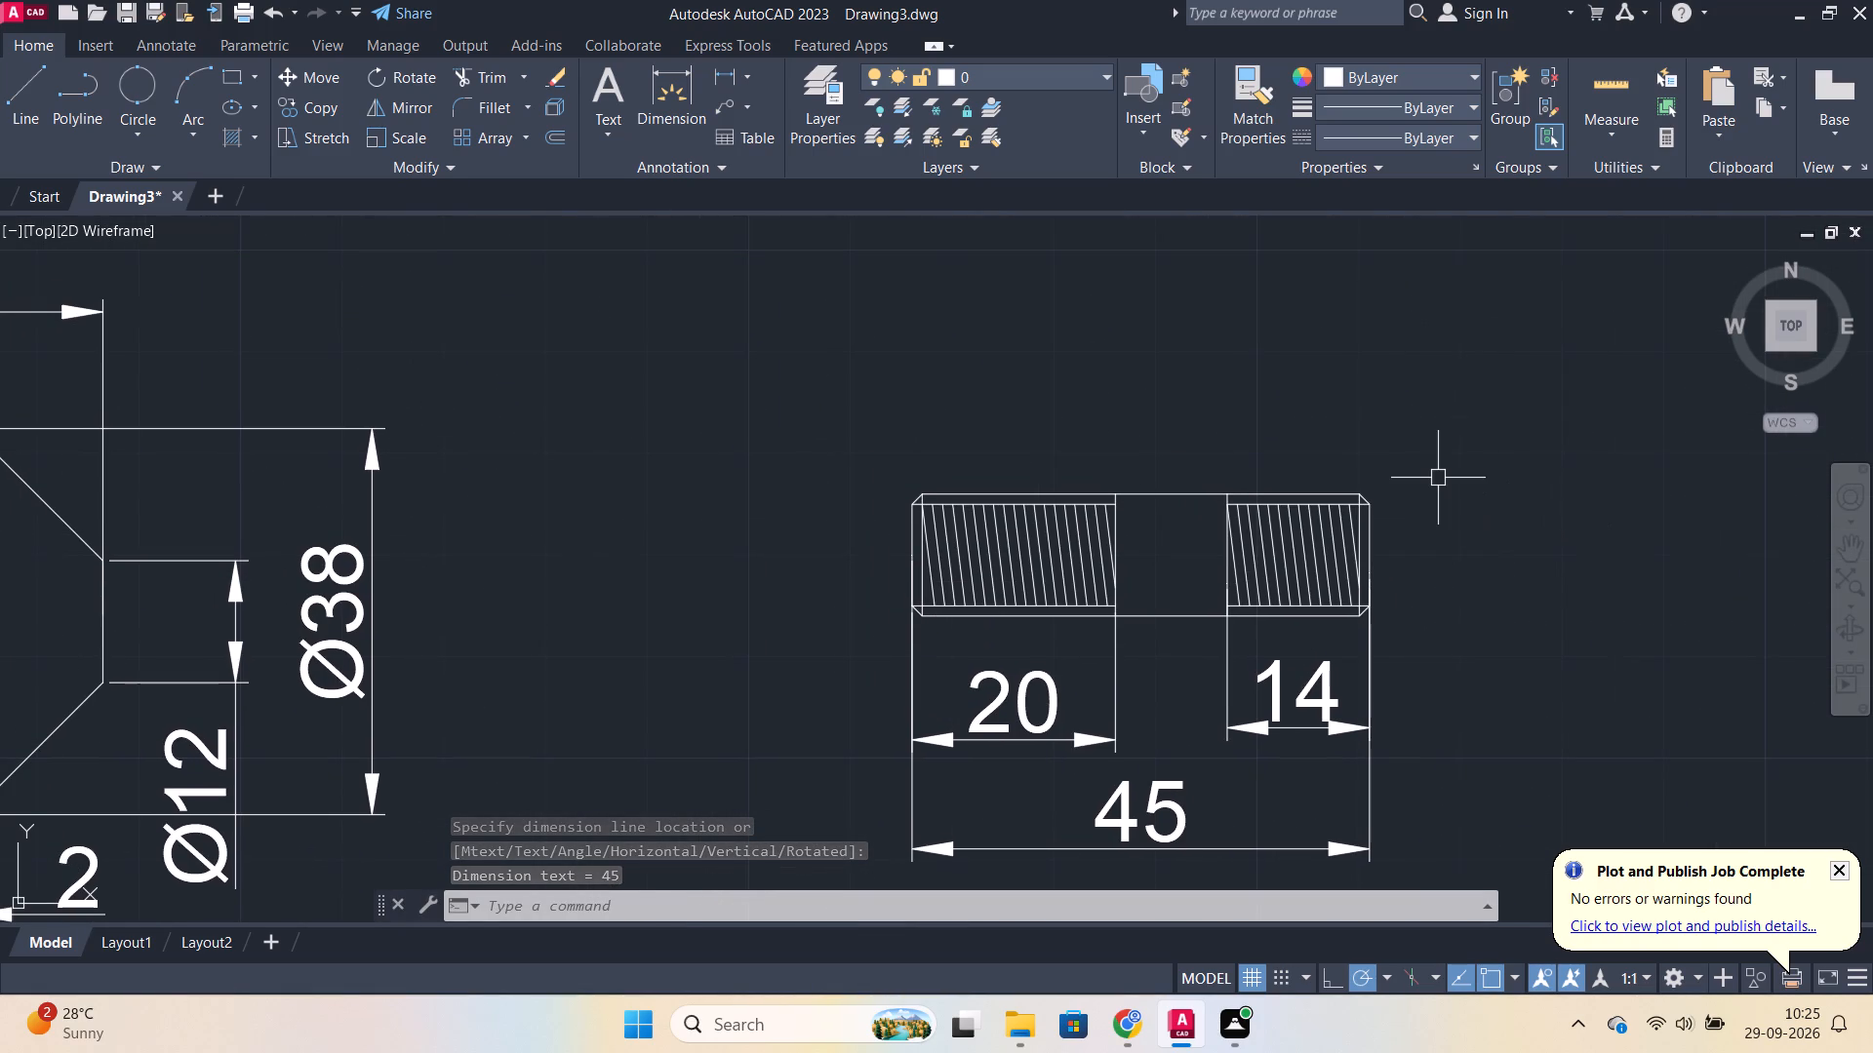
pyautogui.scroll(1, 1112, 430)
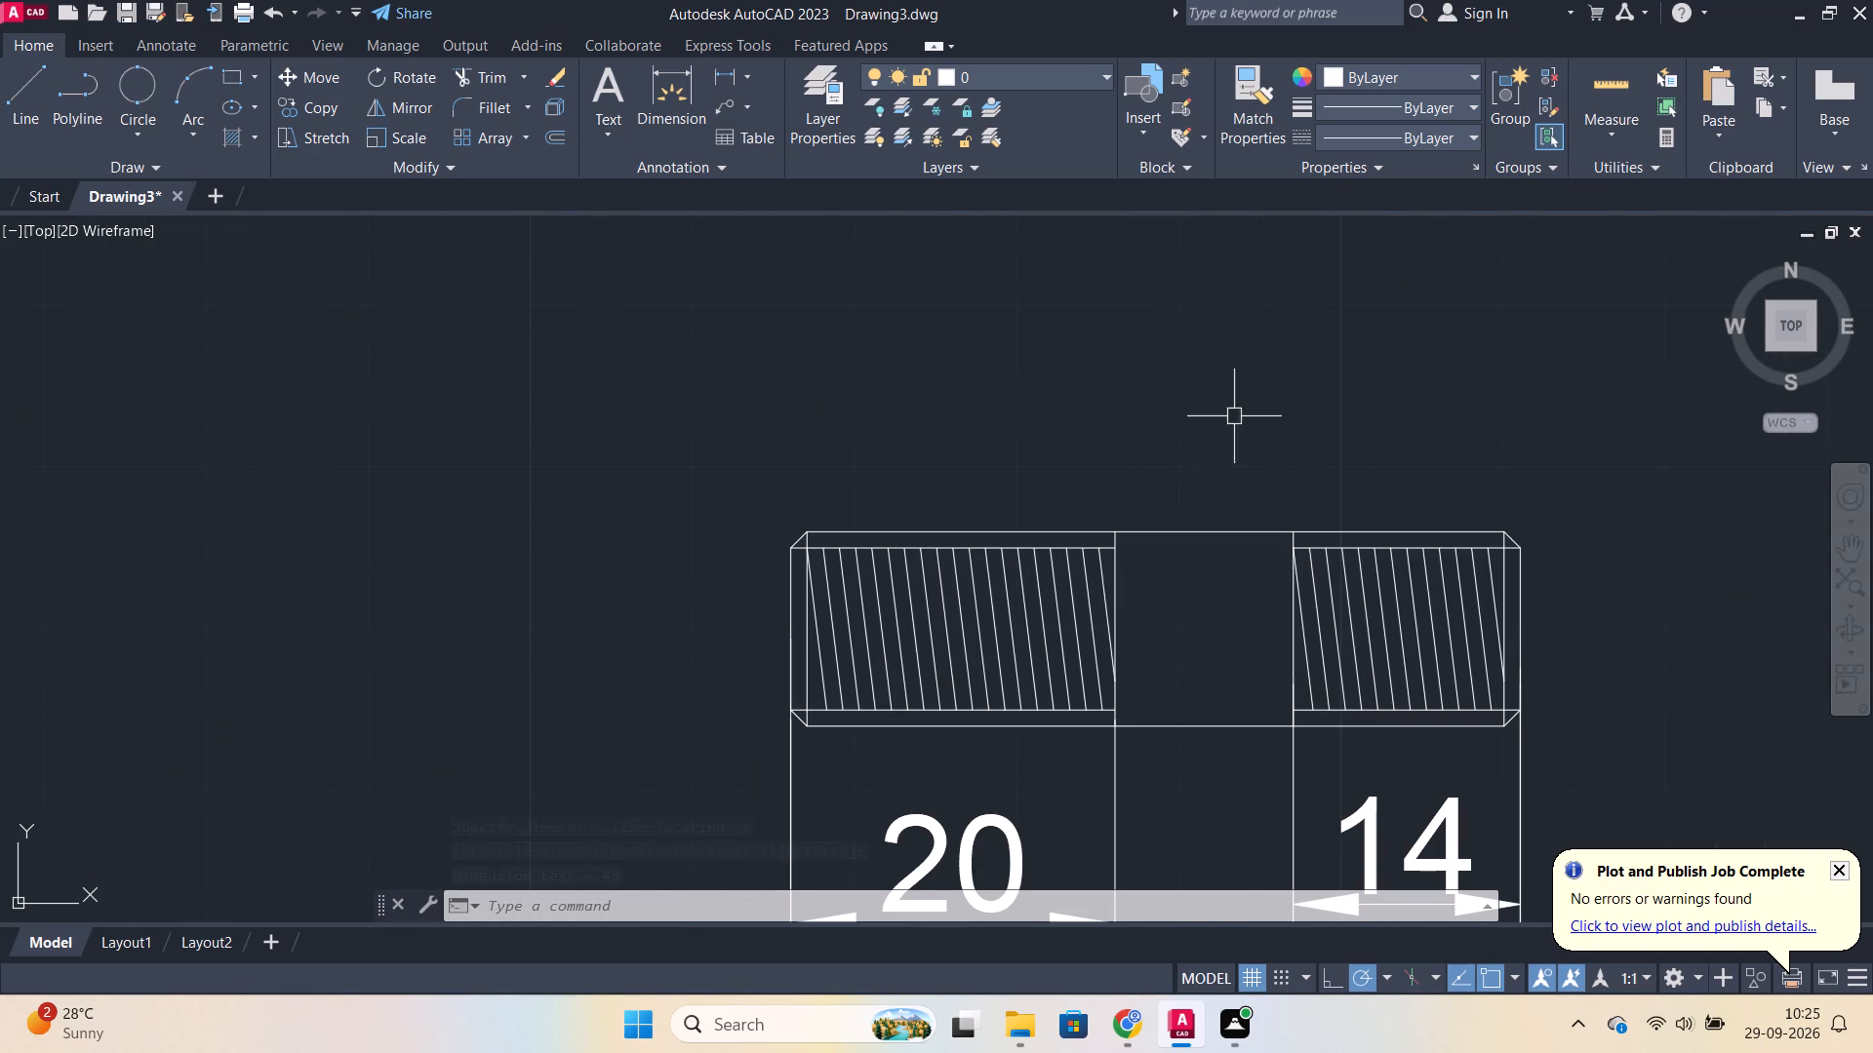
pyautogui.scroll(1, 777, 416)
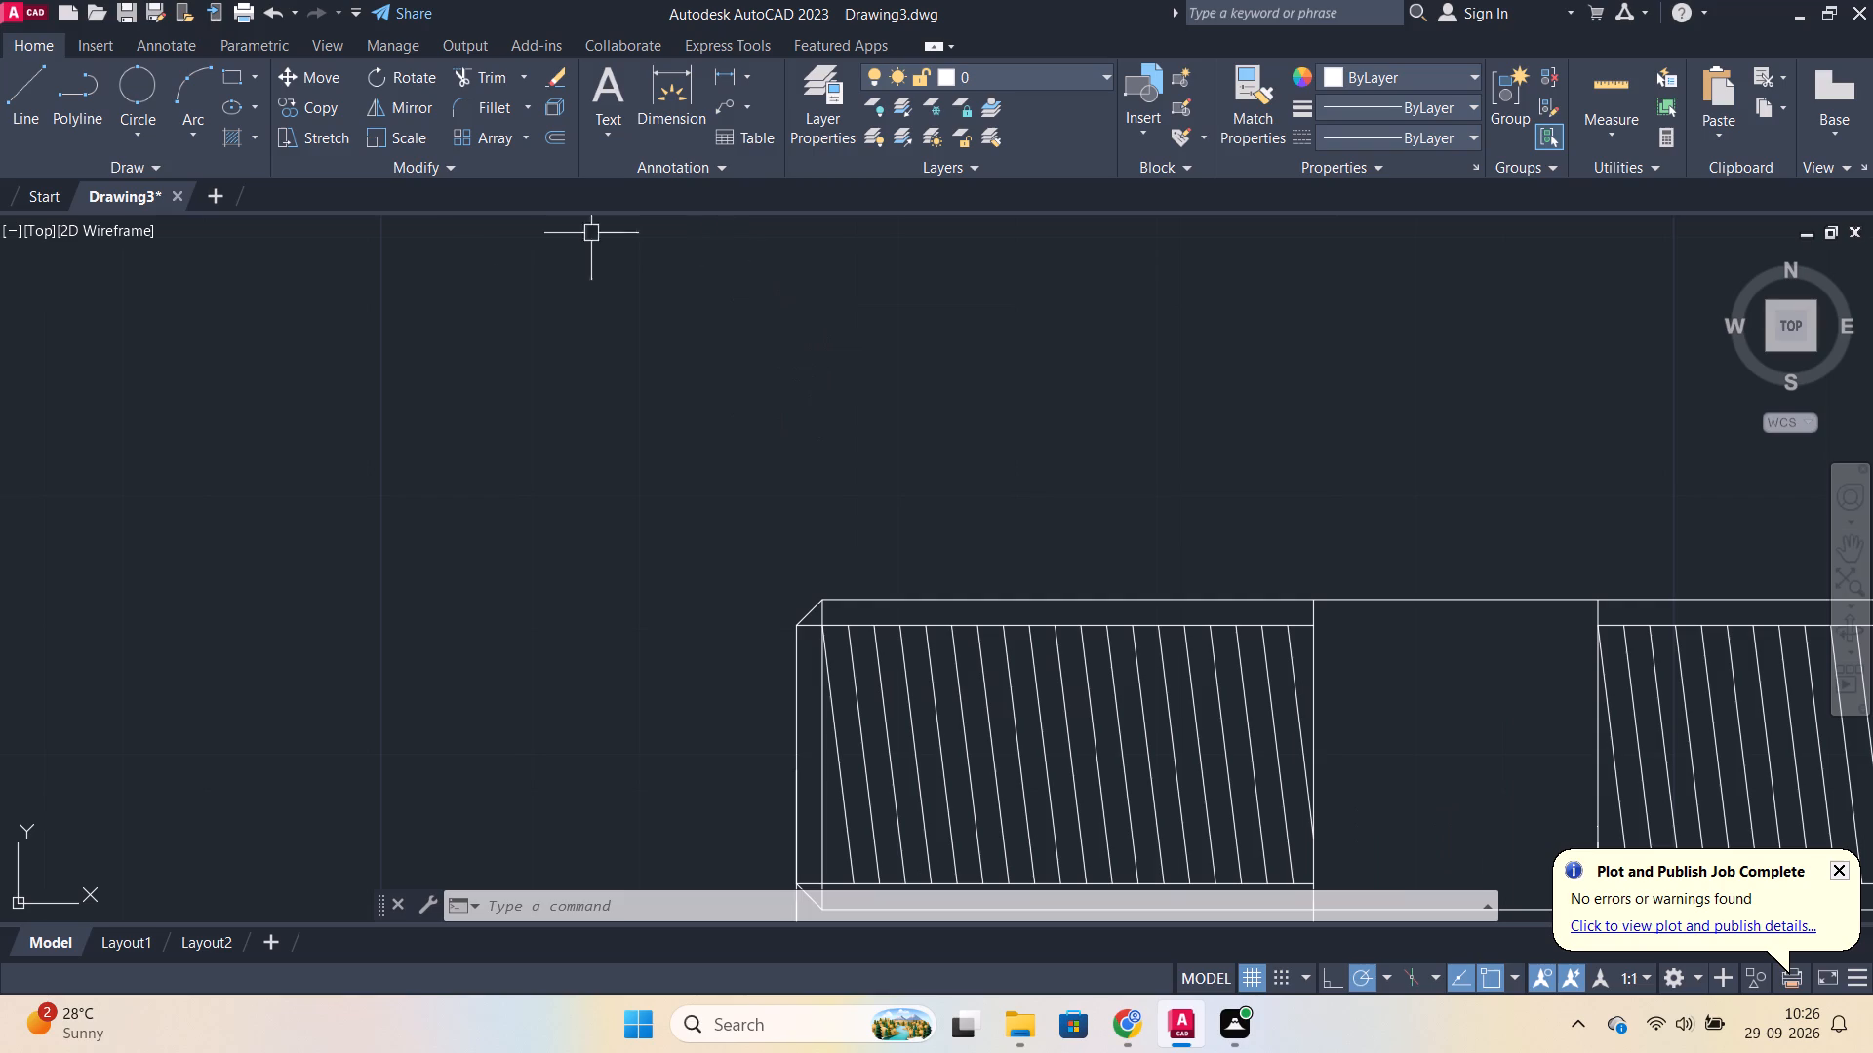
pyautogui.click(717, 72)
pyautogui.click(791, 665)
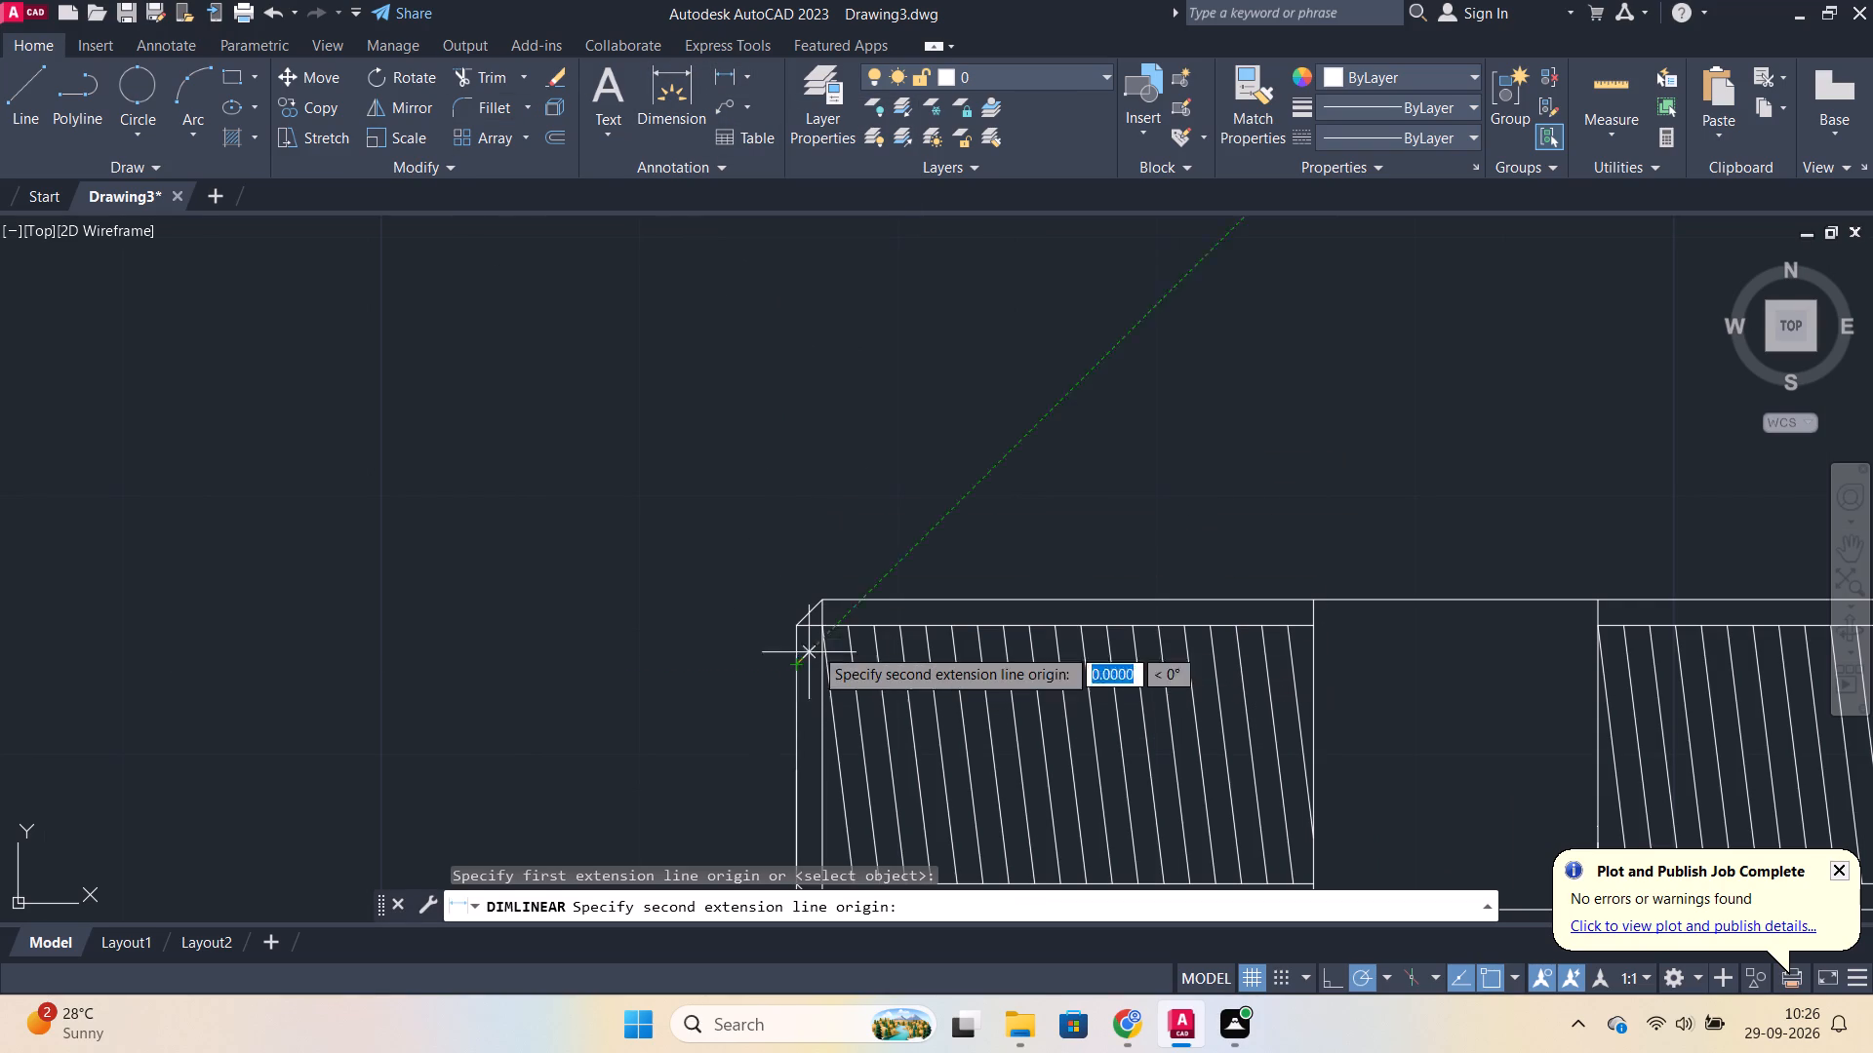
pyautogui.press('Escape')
# Dimension the horizontal width of the upper left chamfer, placing the linear dimension above the part.
pyautogui.scroll(2, 803, 608)
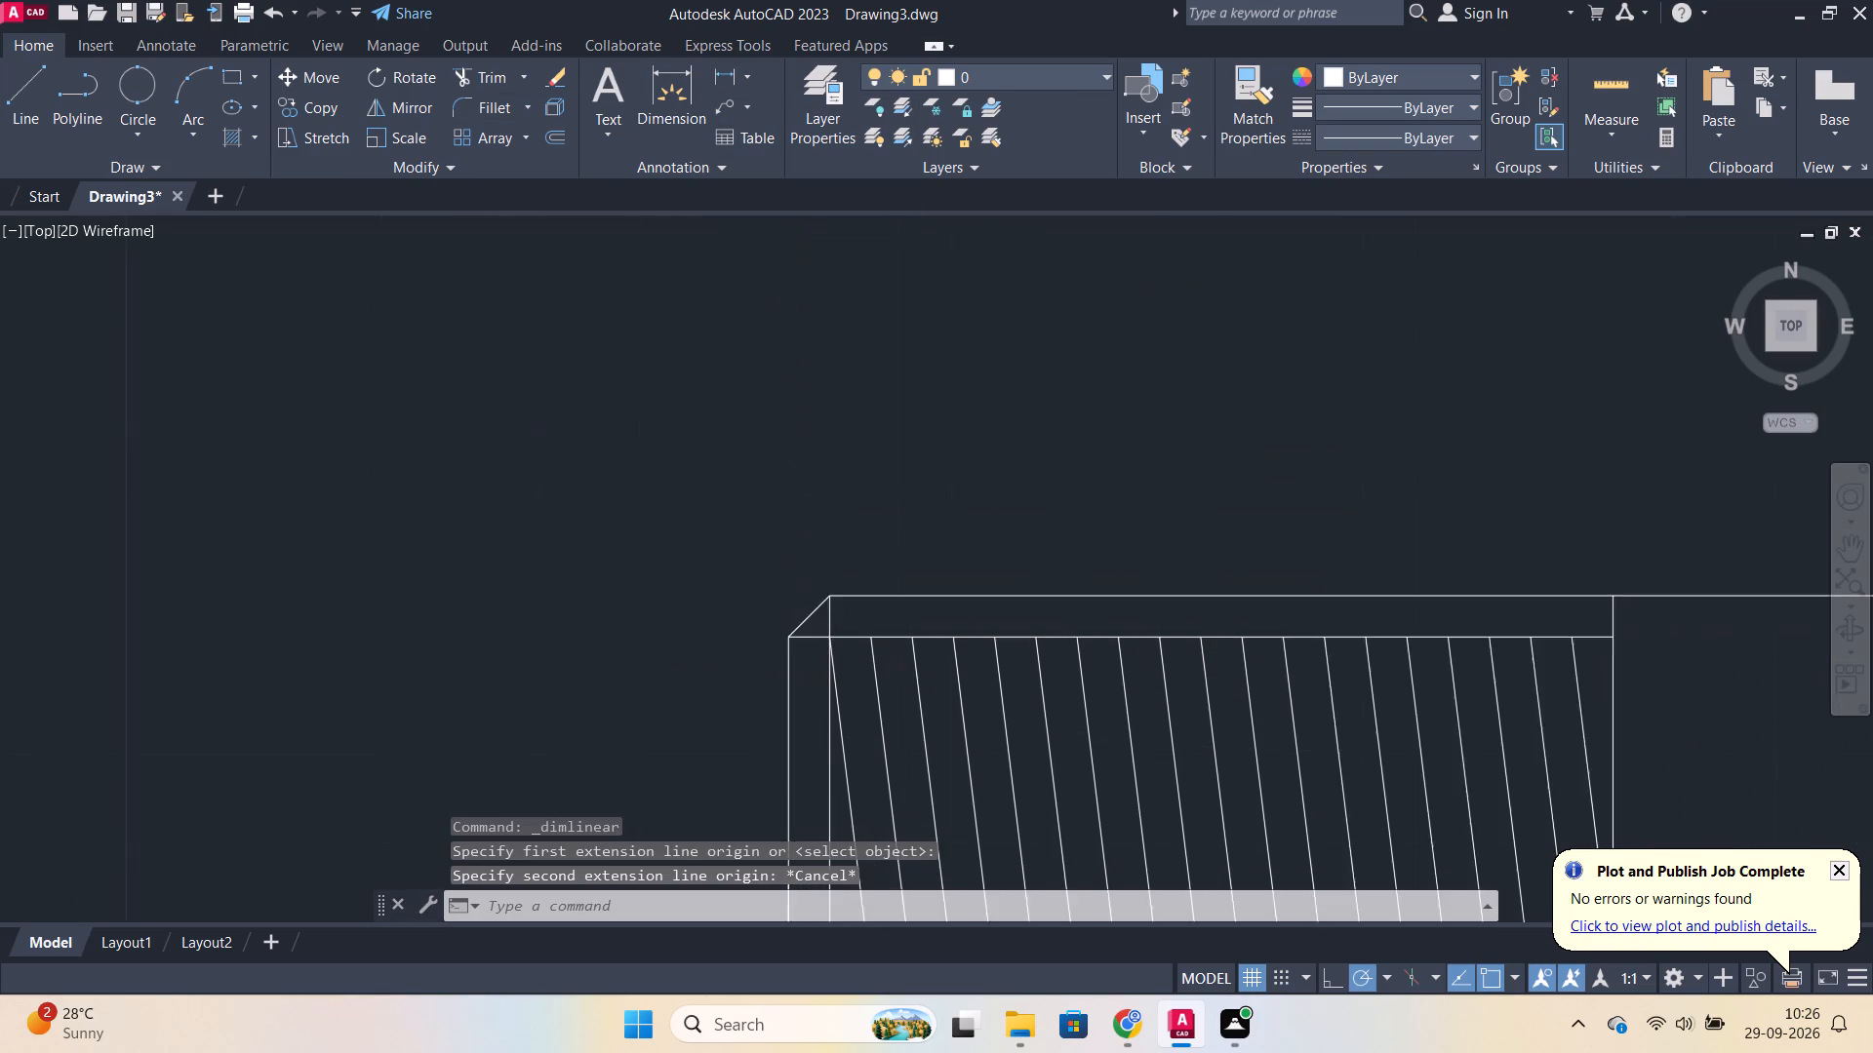
pyautogui.press('space')
pyautogui.click(779, 651)
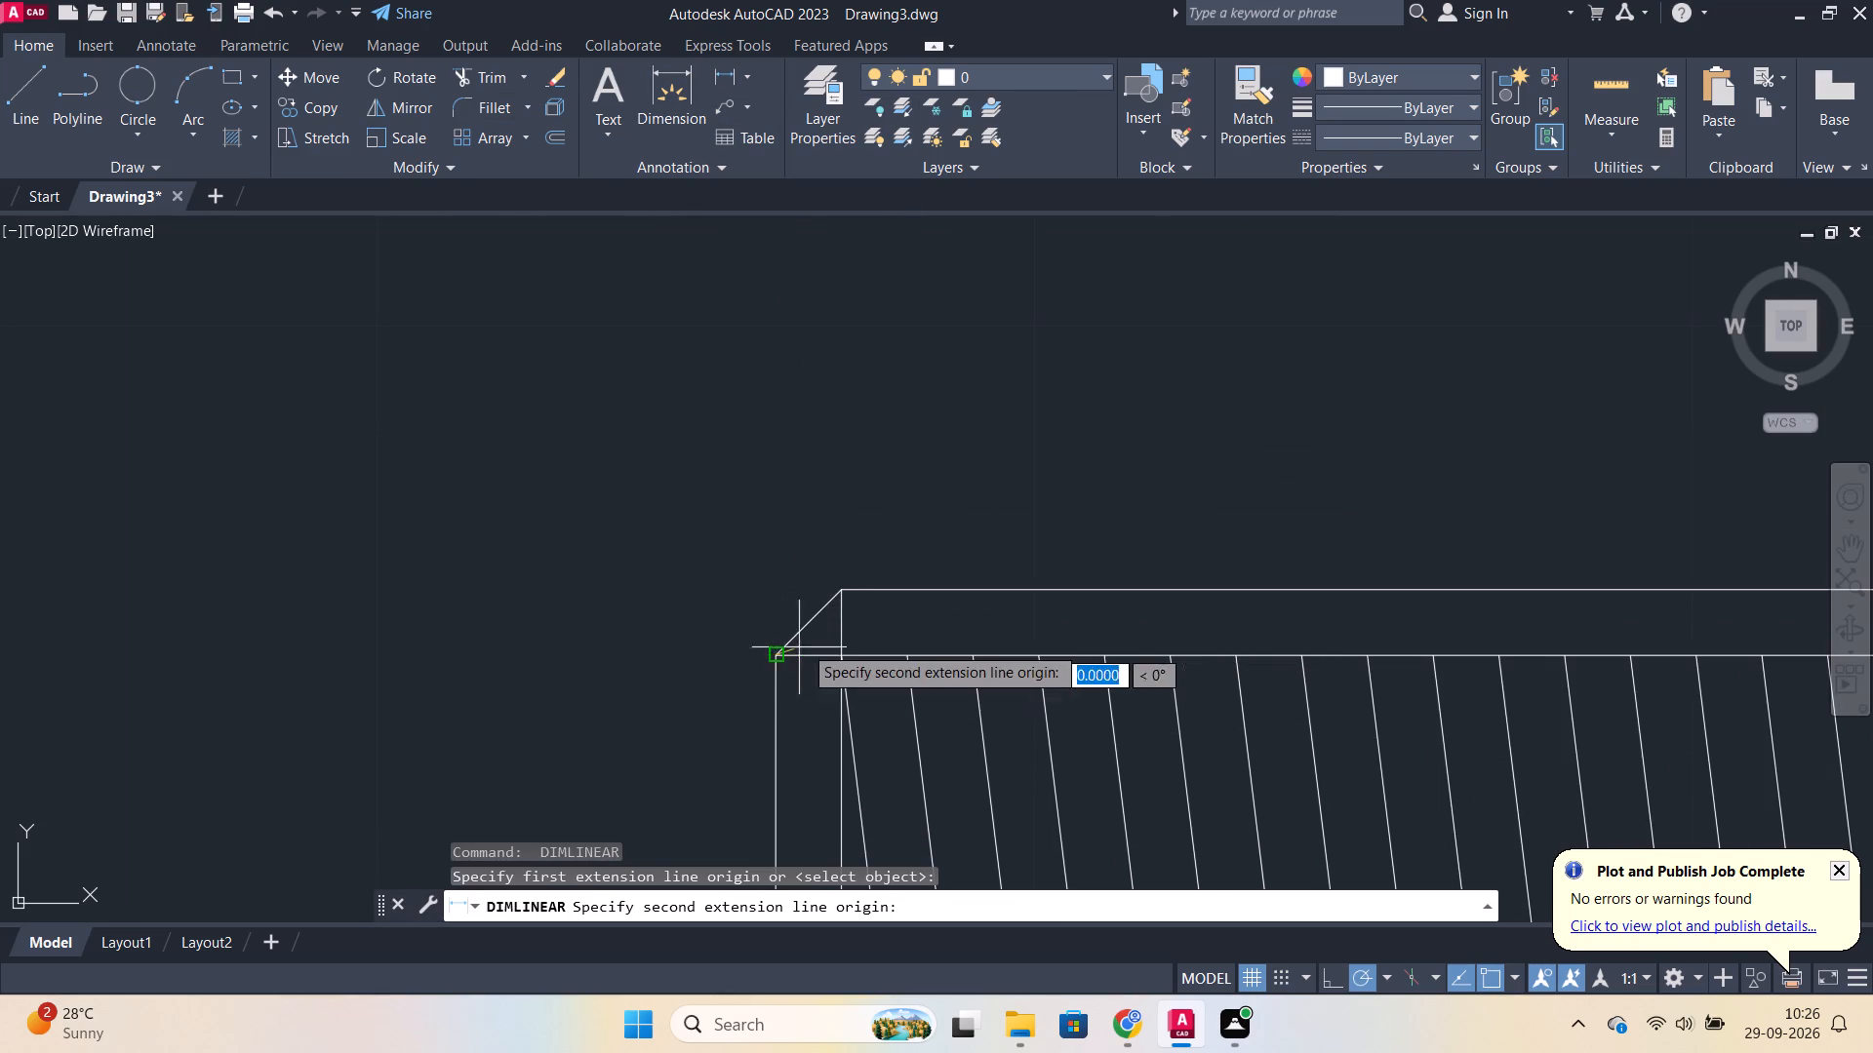
pyautogui.click(842, 592)
pyautogui.scroll(-2, 825, 474)
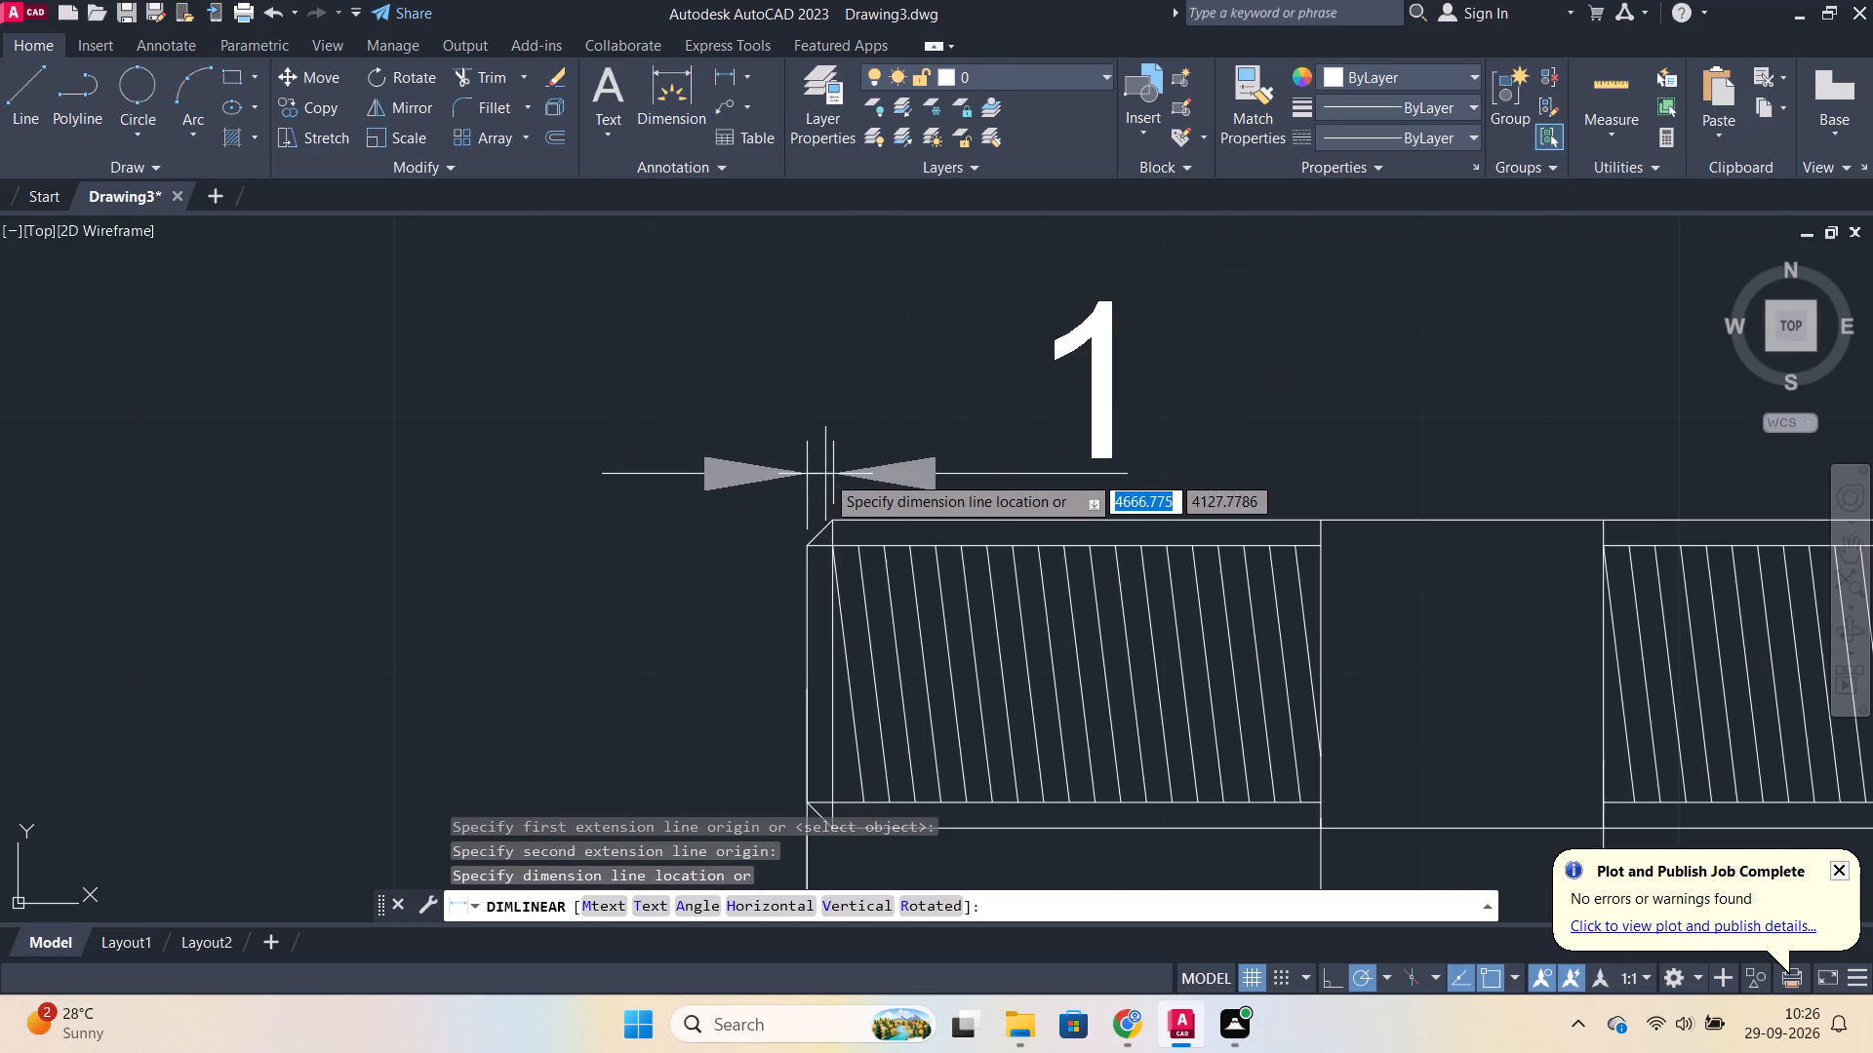
pyautogui.click(848, 406)
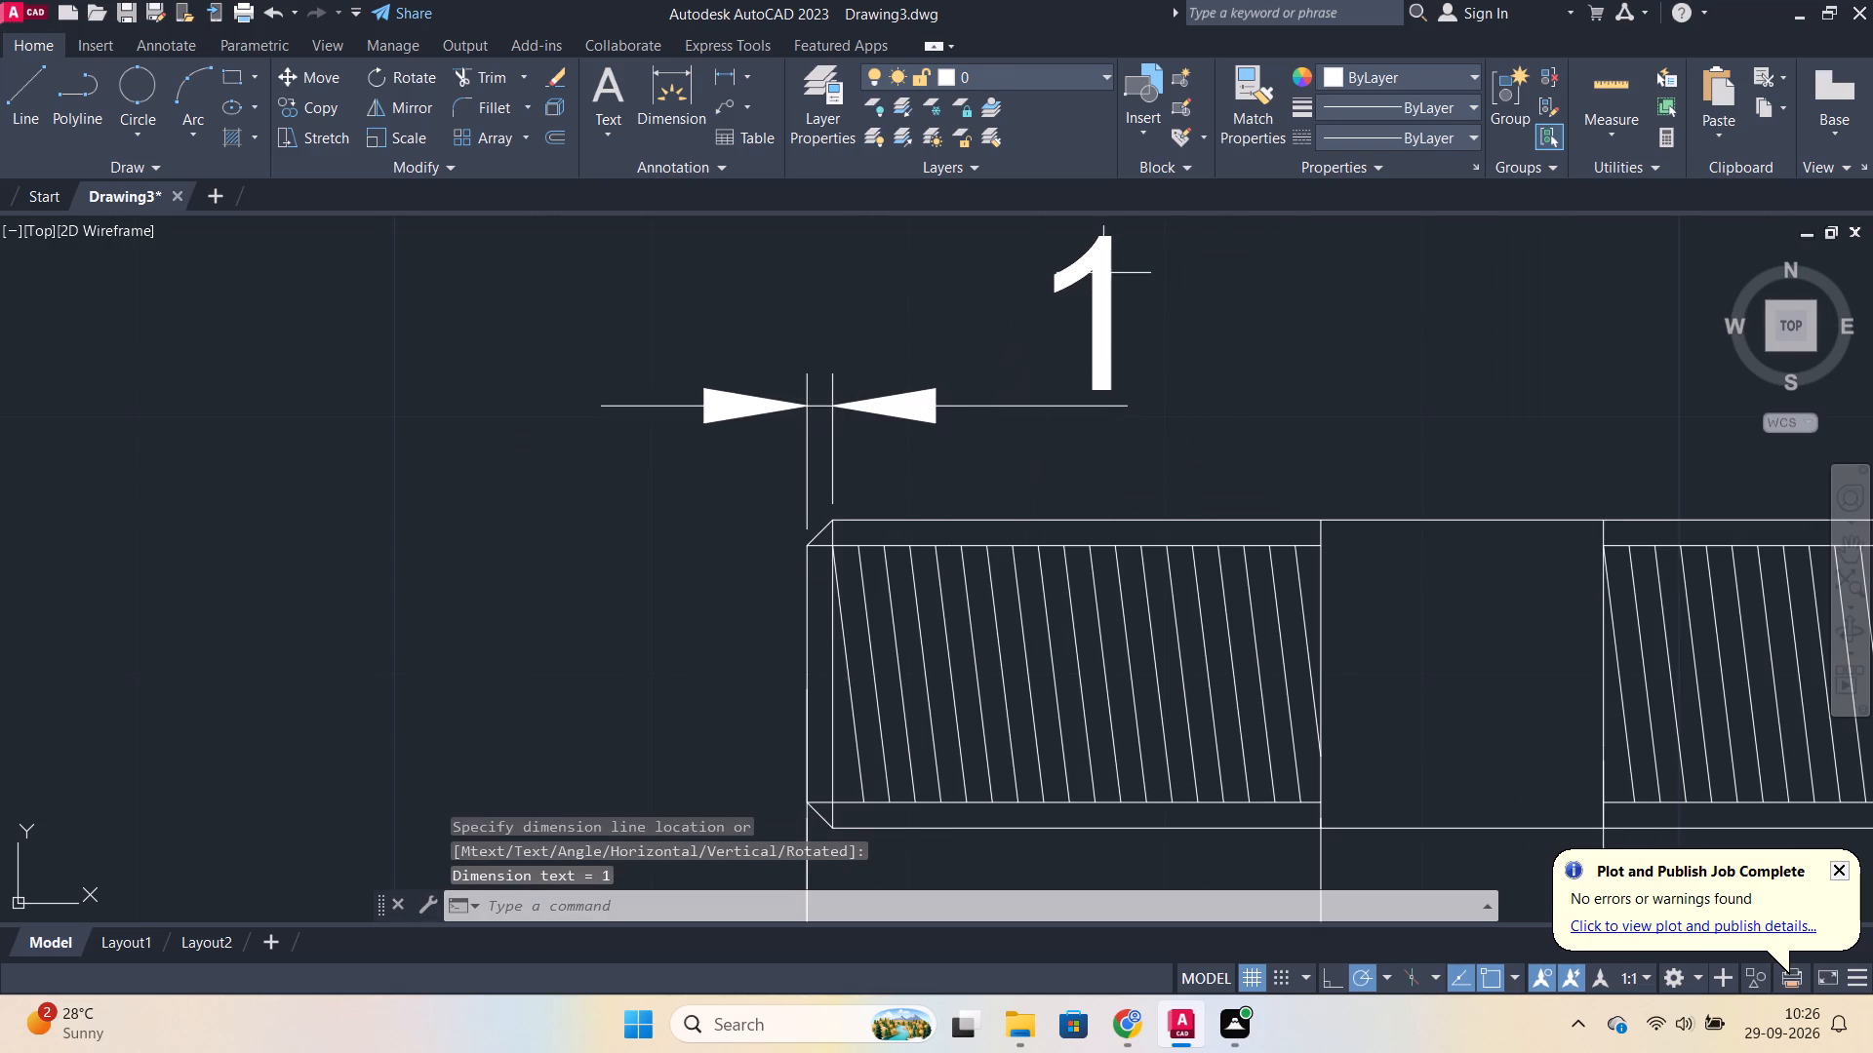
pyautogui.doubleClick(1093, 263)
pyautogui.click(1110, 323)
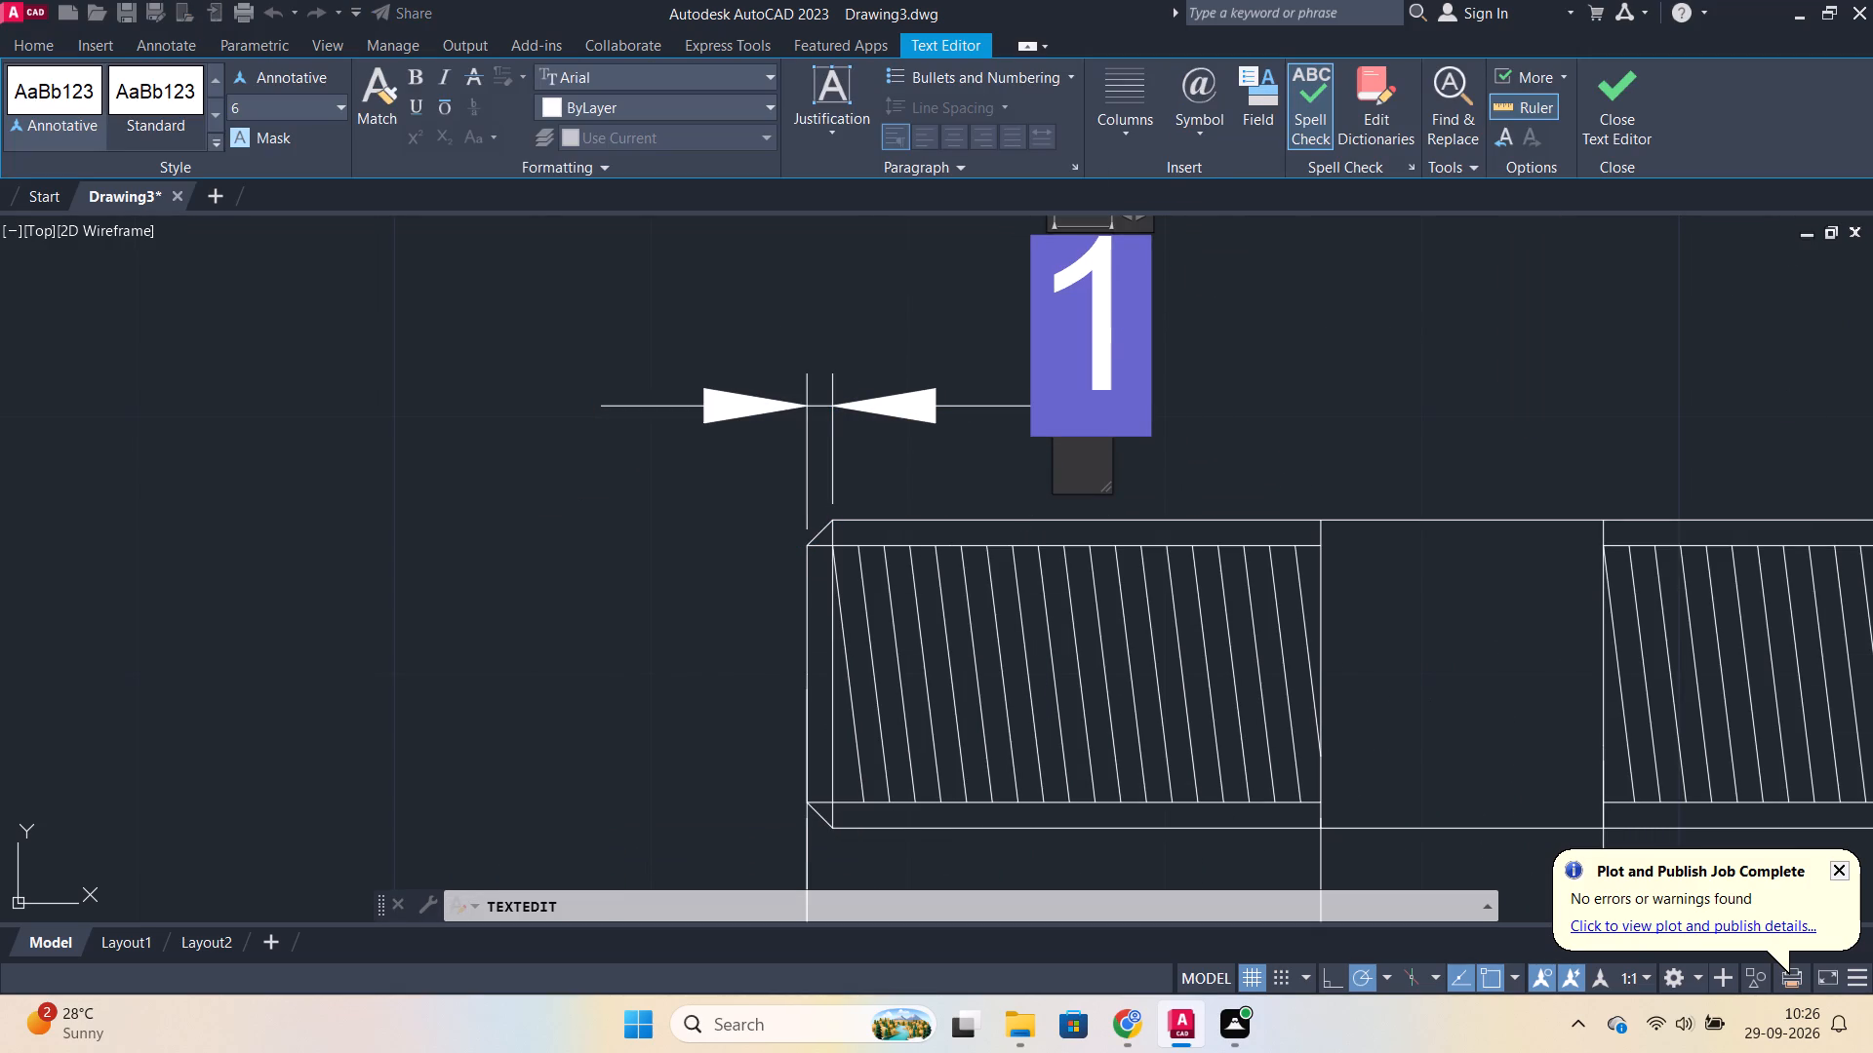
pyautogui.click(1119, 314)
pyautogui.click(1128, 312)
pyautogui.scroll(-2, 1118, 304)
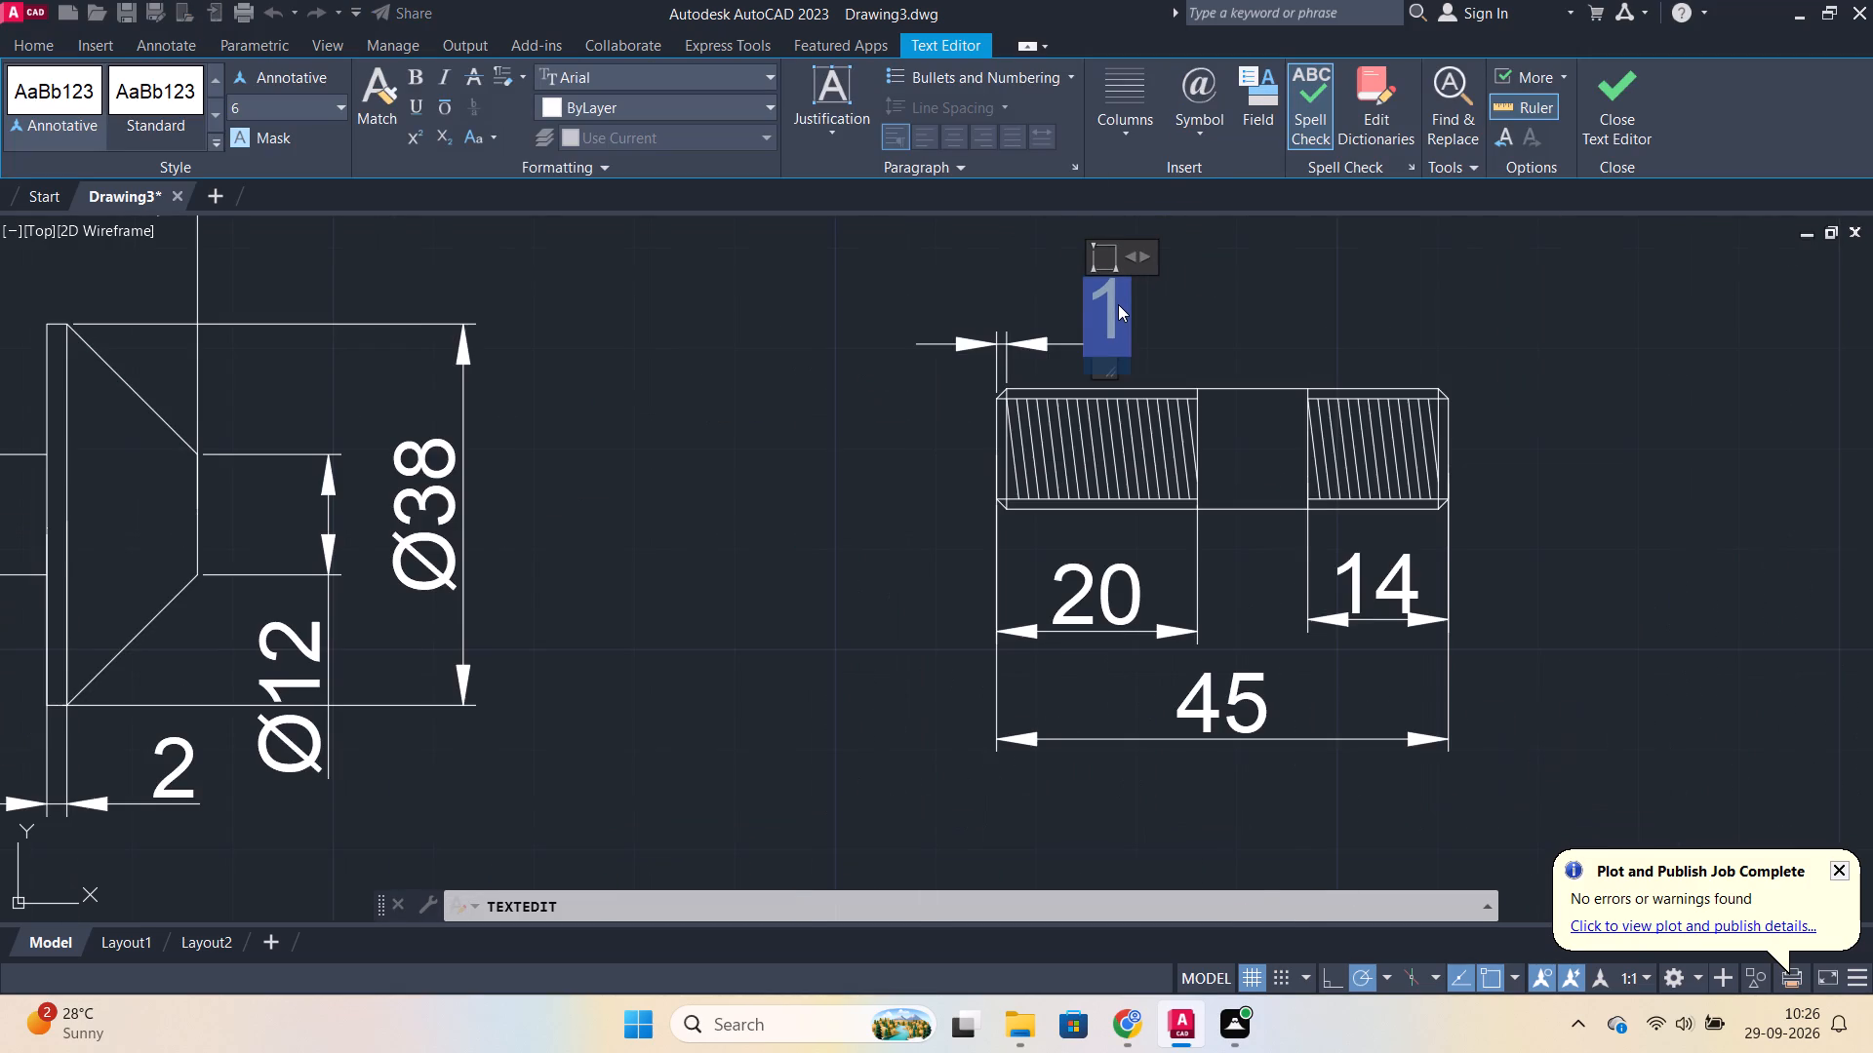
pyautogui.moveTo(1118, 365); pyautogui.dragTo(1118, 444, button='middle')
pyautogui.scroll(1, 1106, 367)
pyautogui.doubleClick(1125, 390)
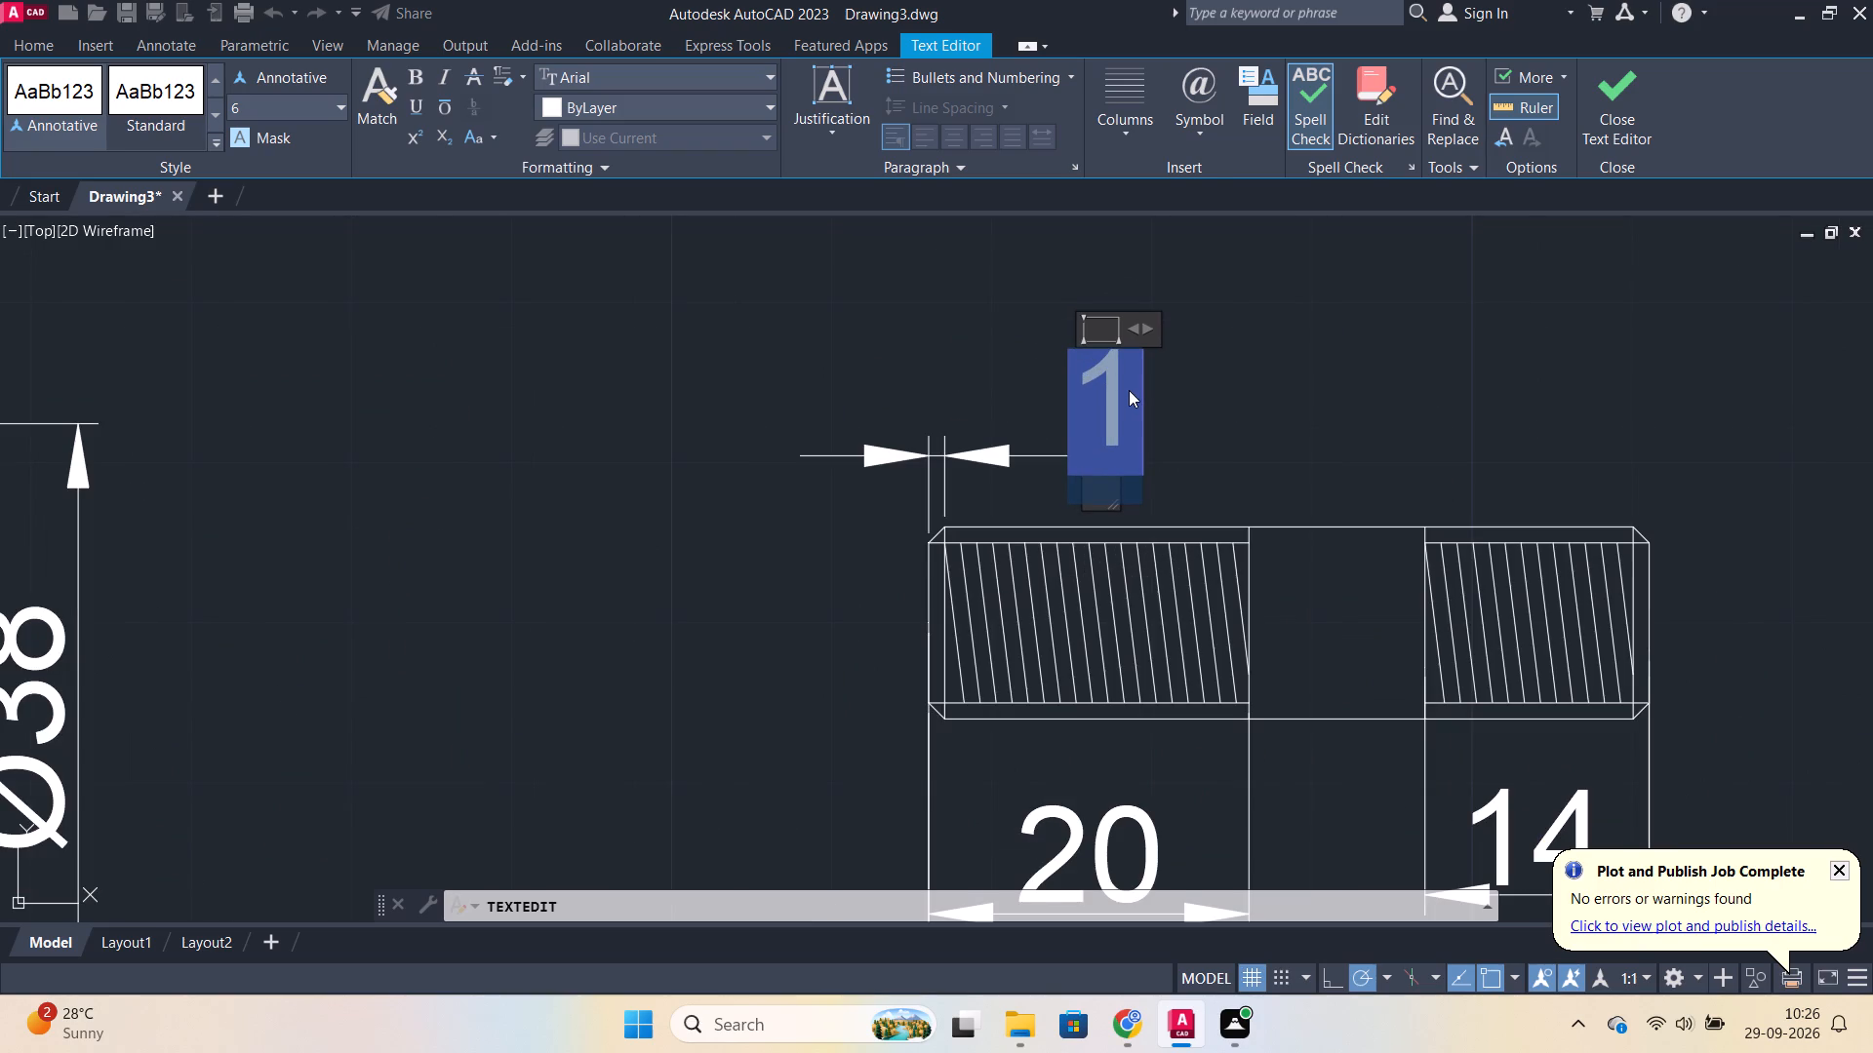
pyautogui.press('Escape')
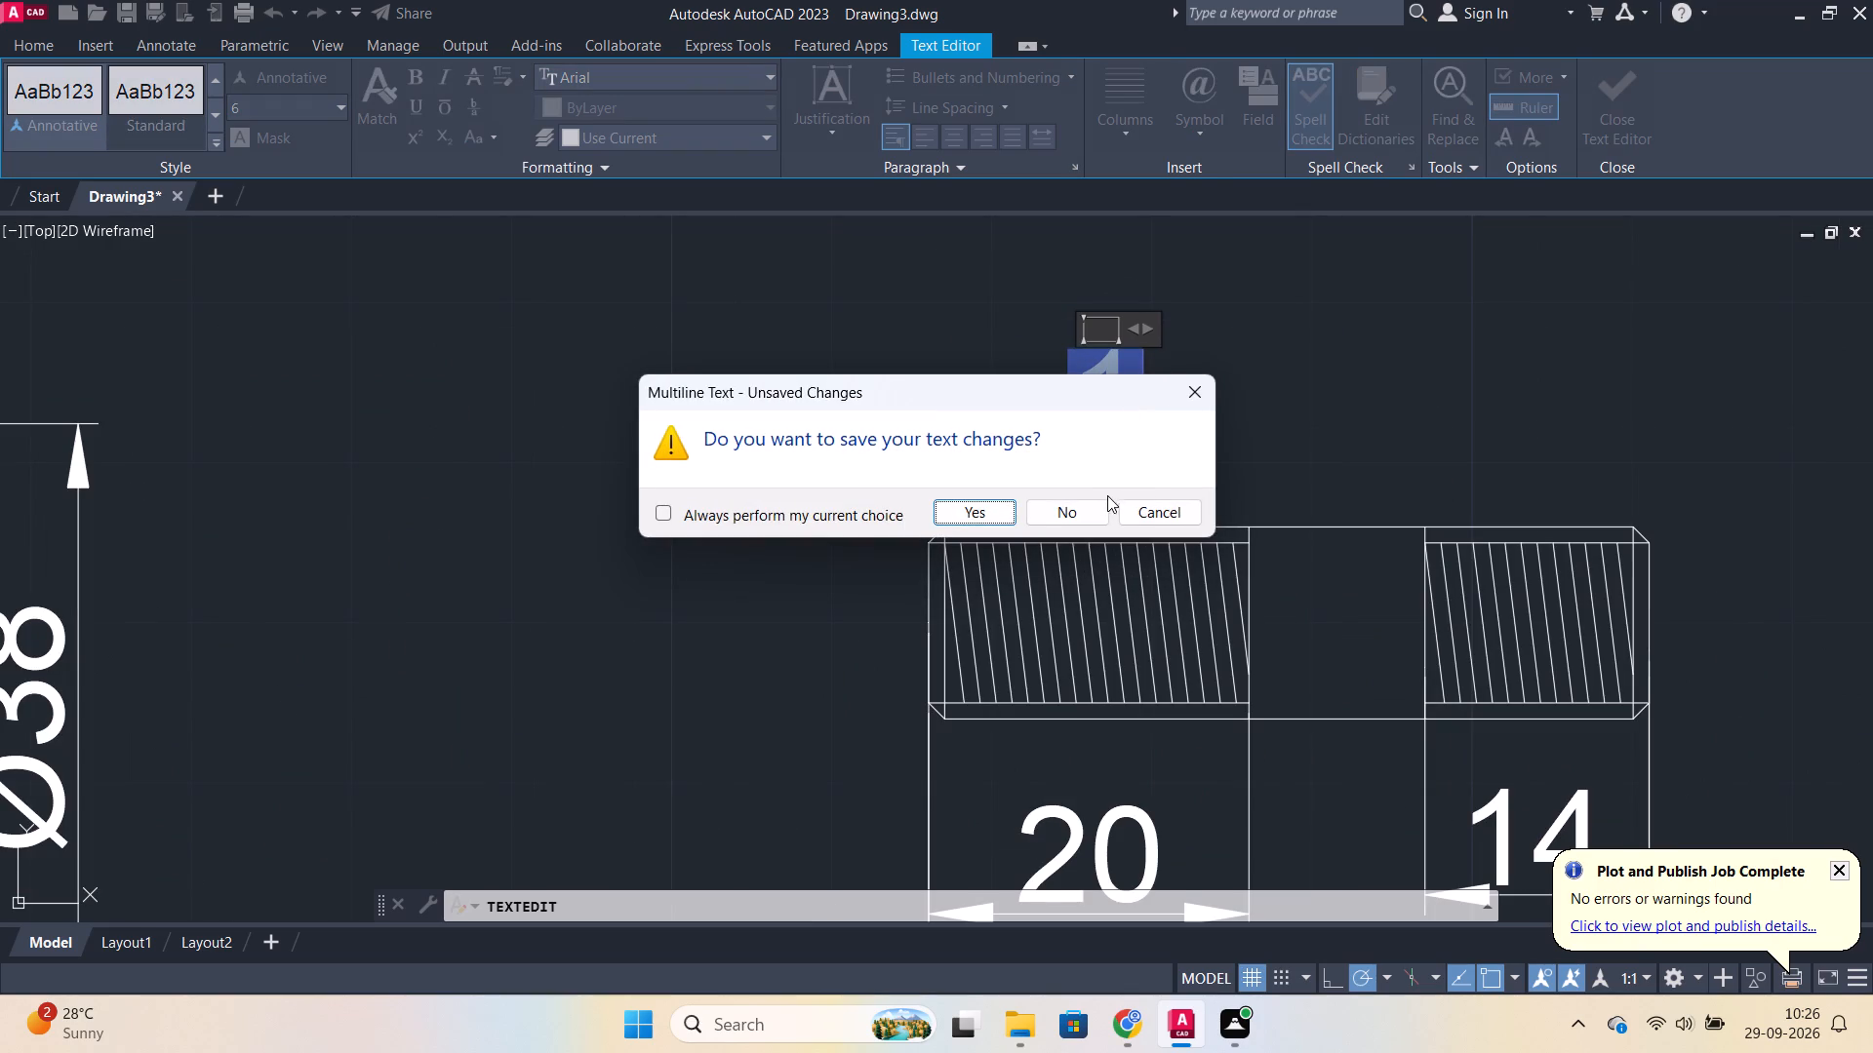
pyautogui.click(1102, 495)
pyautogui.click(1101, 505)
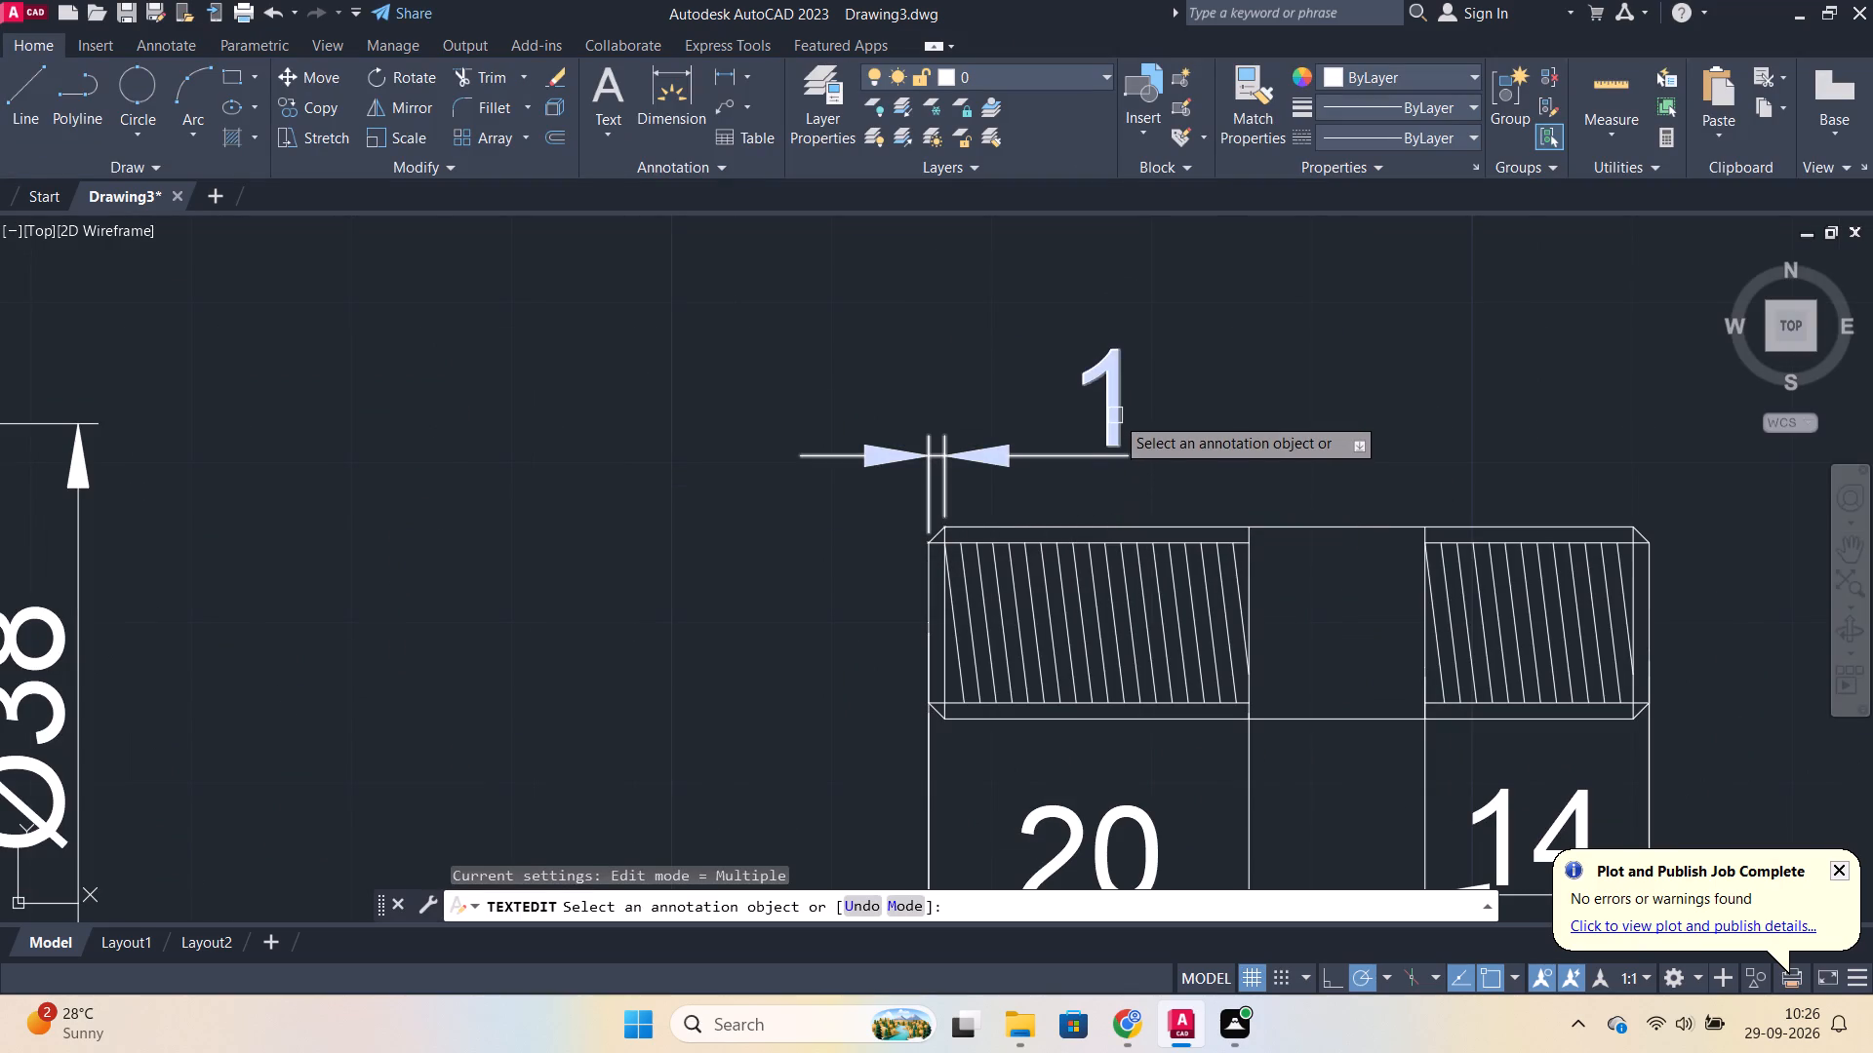
# Append *45 to the chamfer dimension's text so that it reads 1*45.
pyautogui.doubleClick(1115, 415)
pyautogui.press('Right')
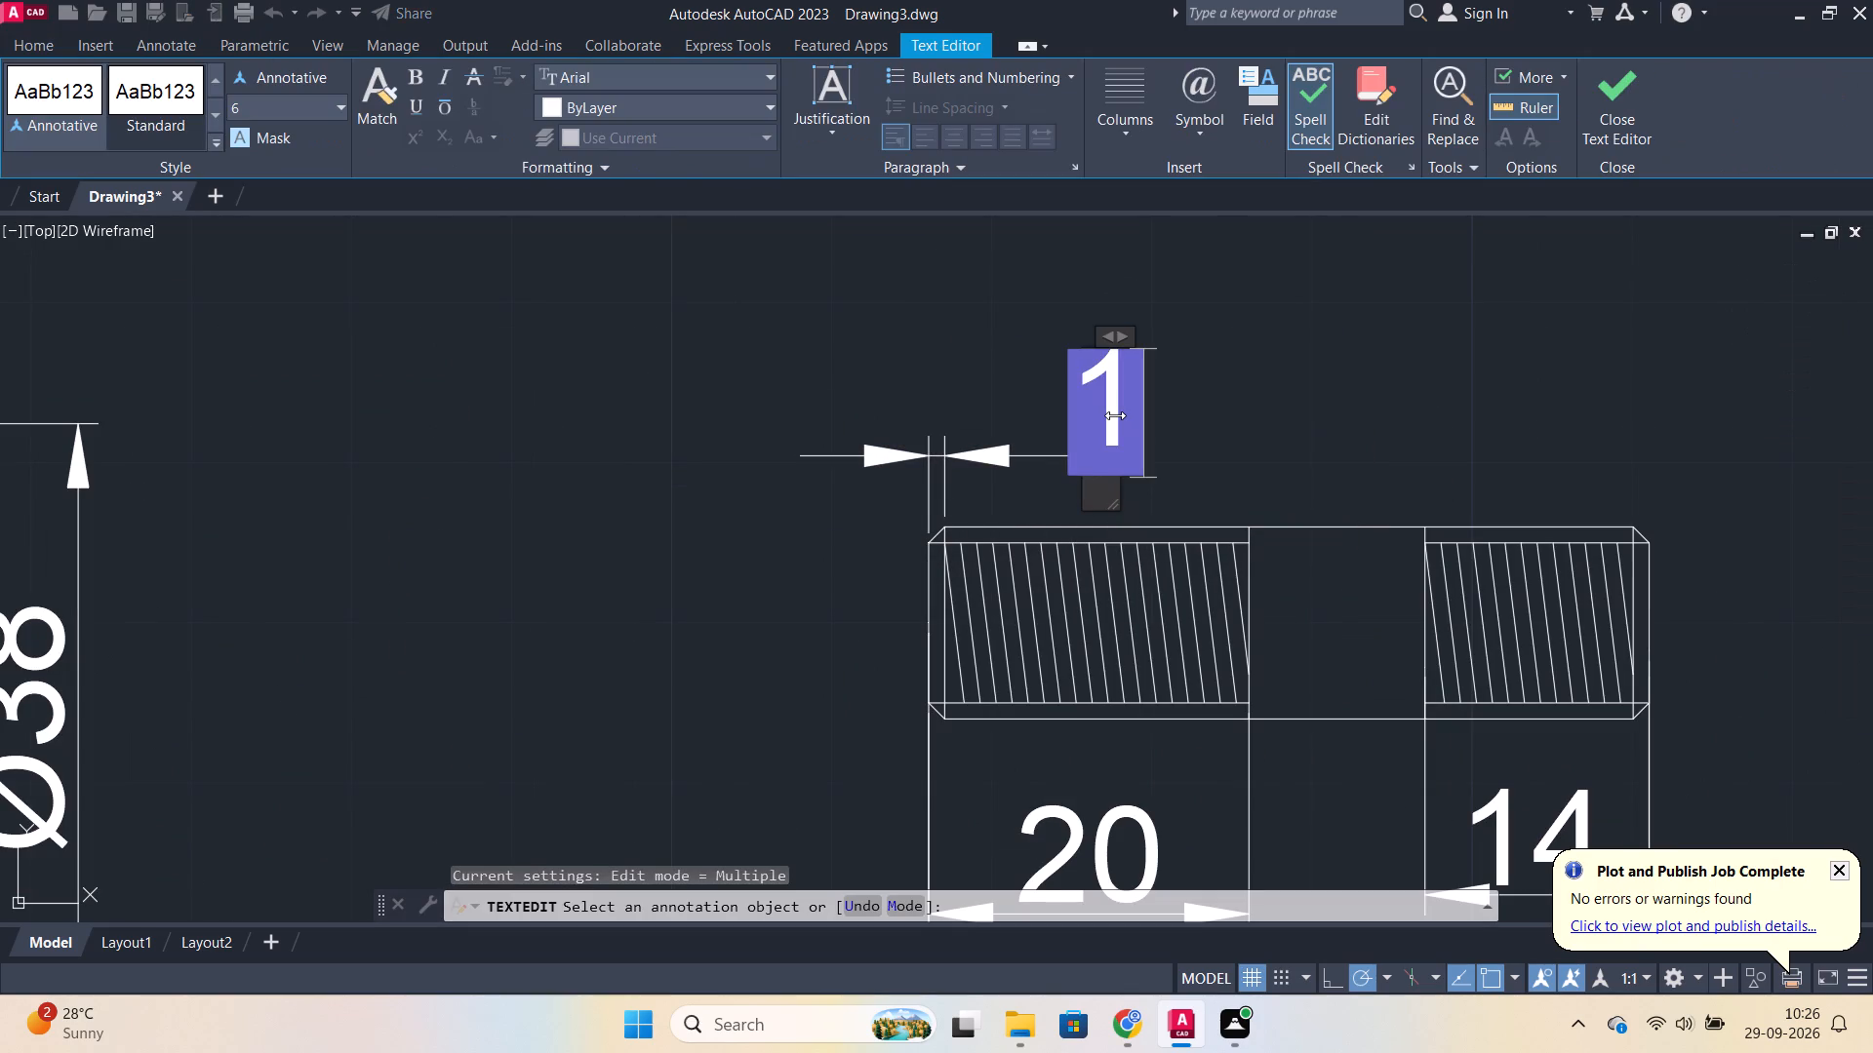
pyautogui.press('*')
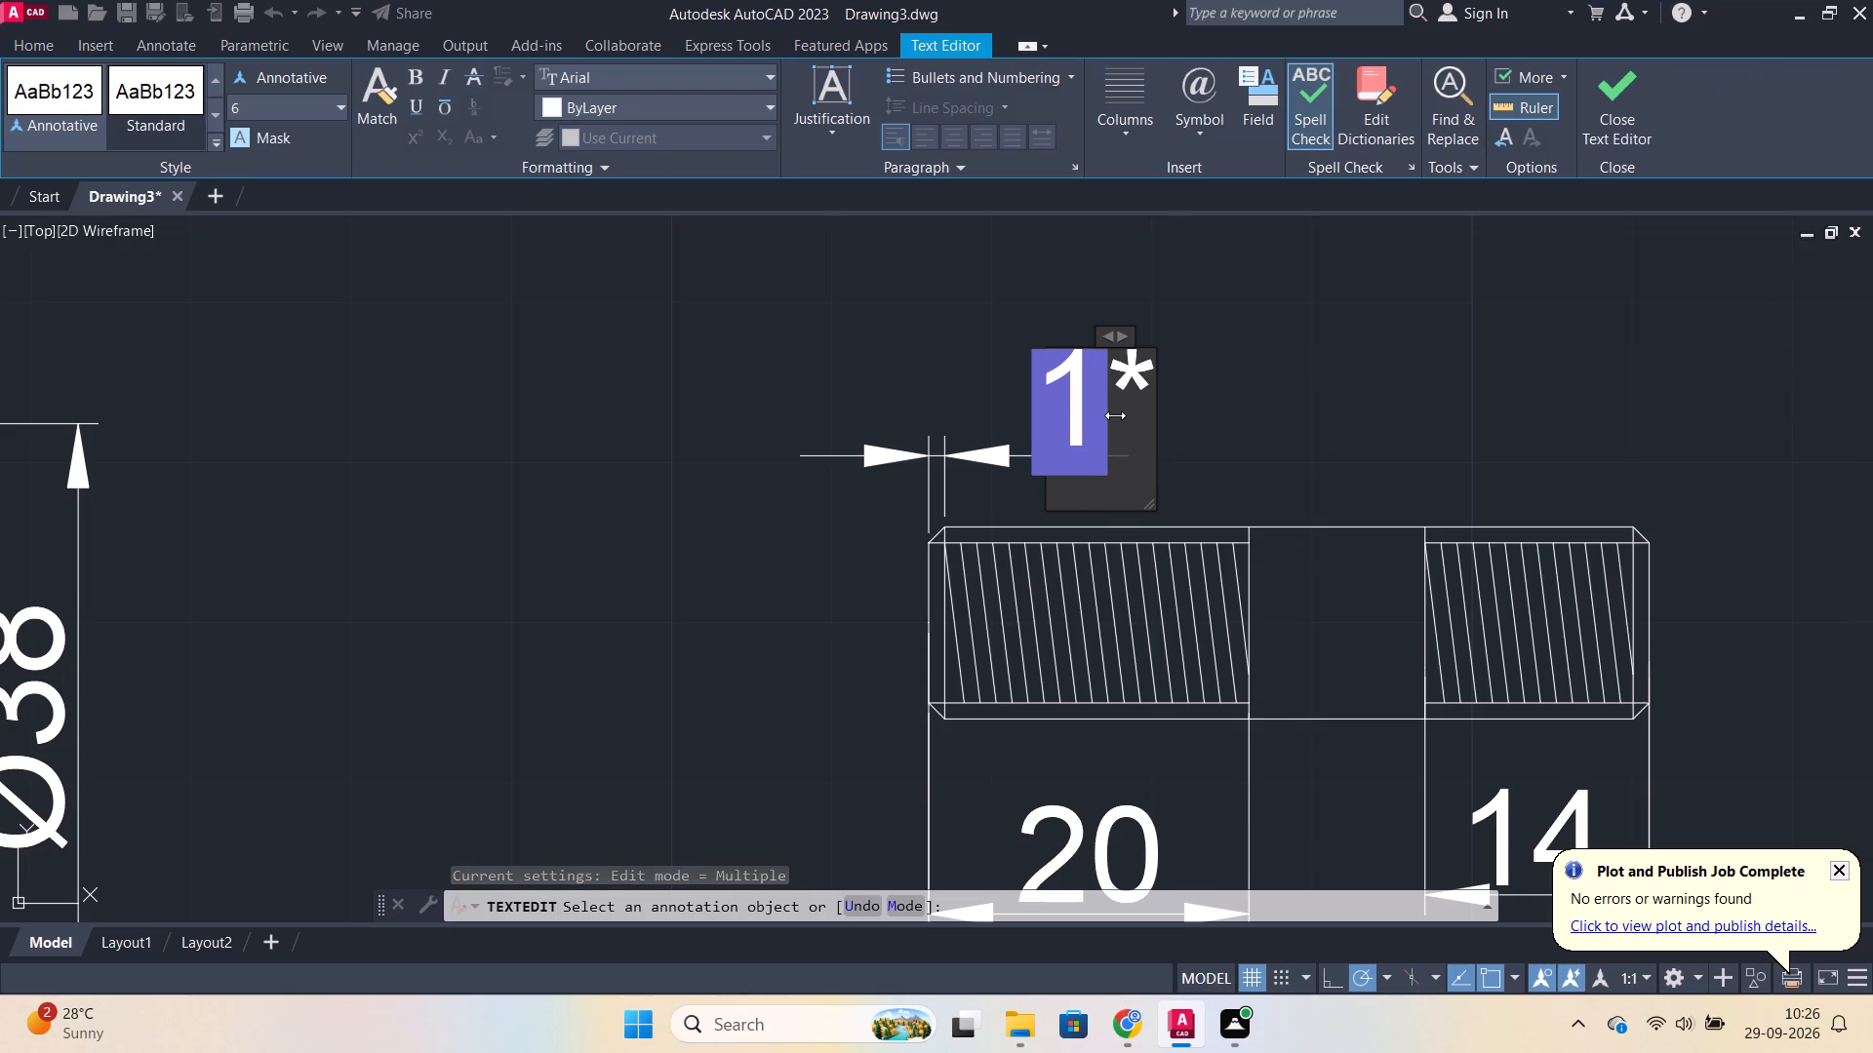
pyautogui.write('45')
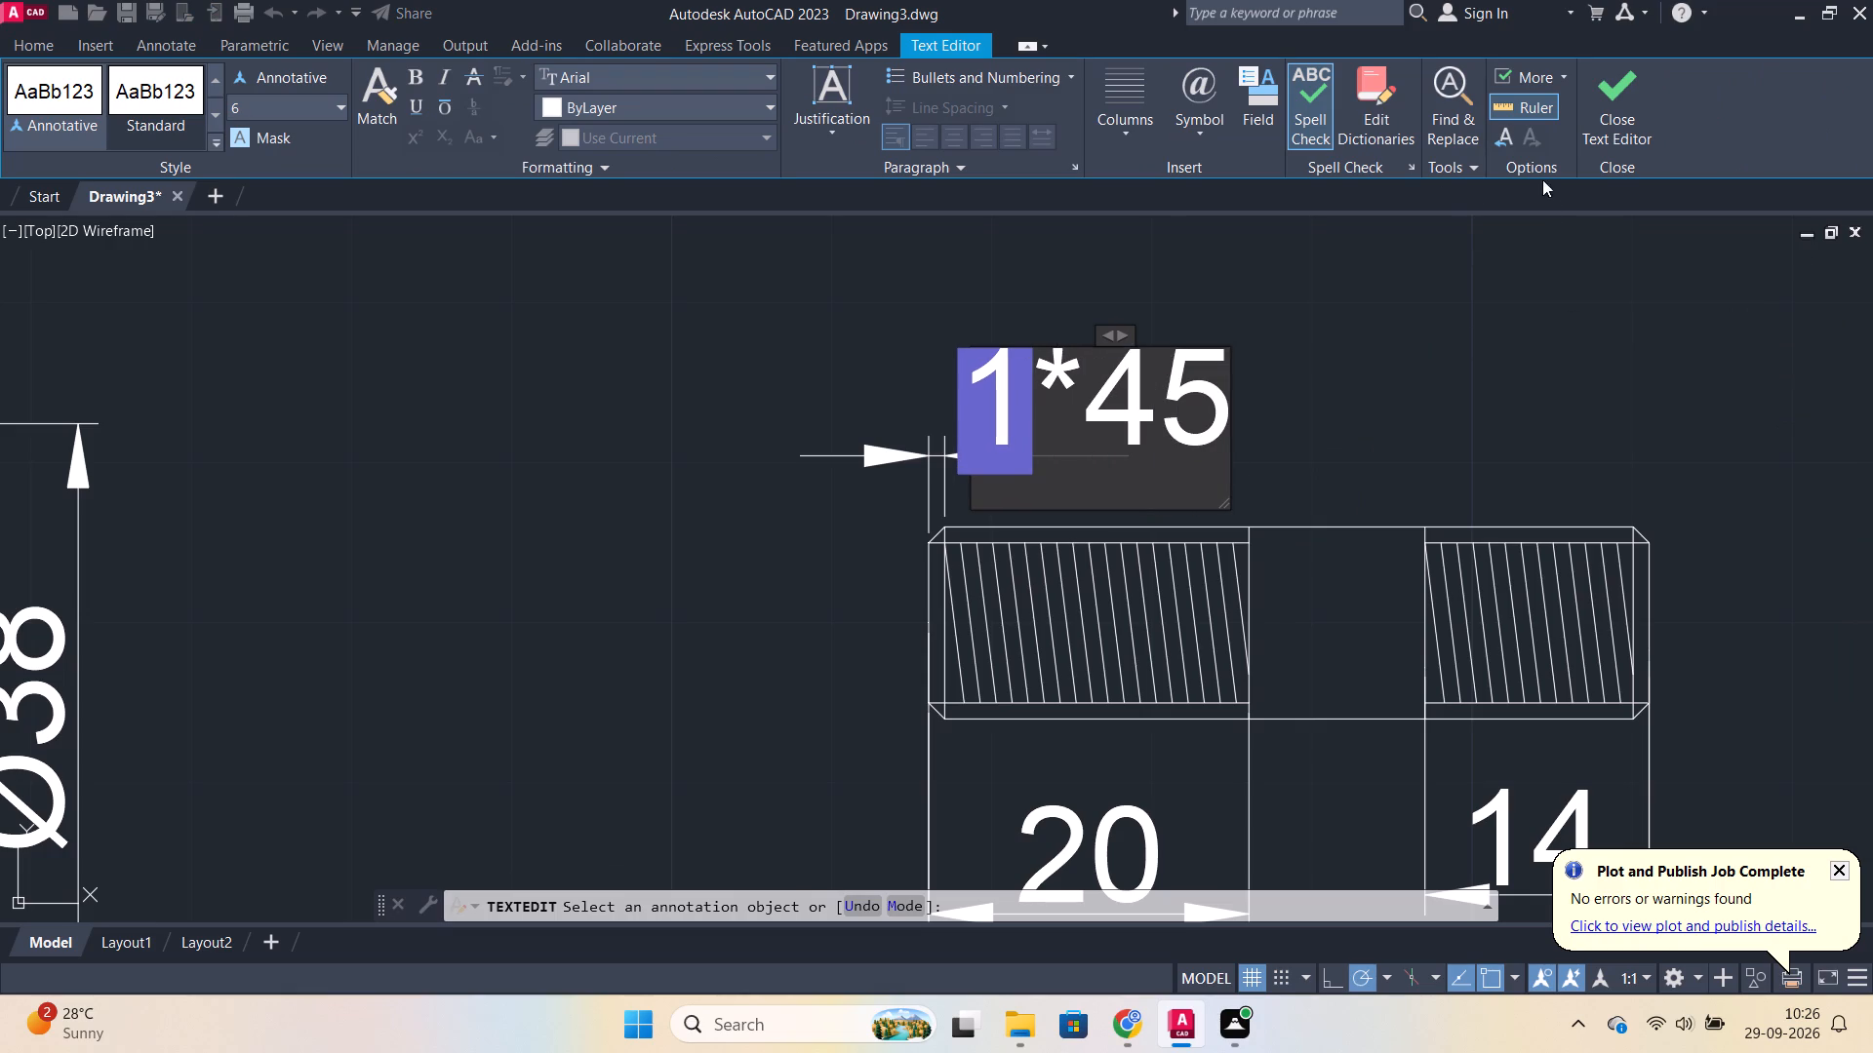
pyautogui.click(1616, 137)
# Add a vertical linear dimension for the threaded part's height, from its upper to lower chamfer corner, placed beyond its left end.
pyautogui.scroll(-1, 1249, 438)
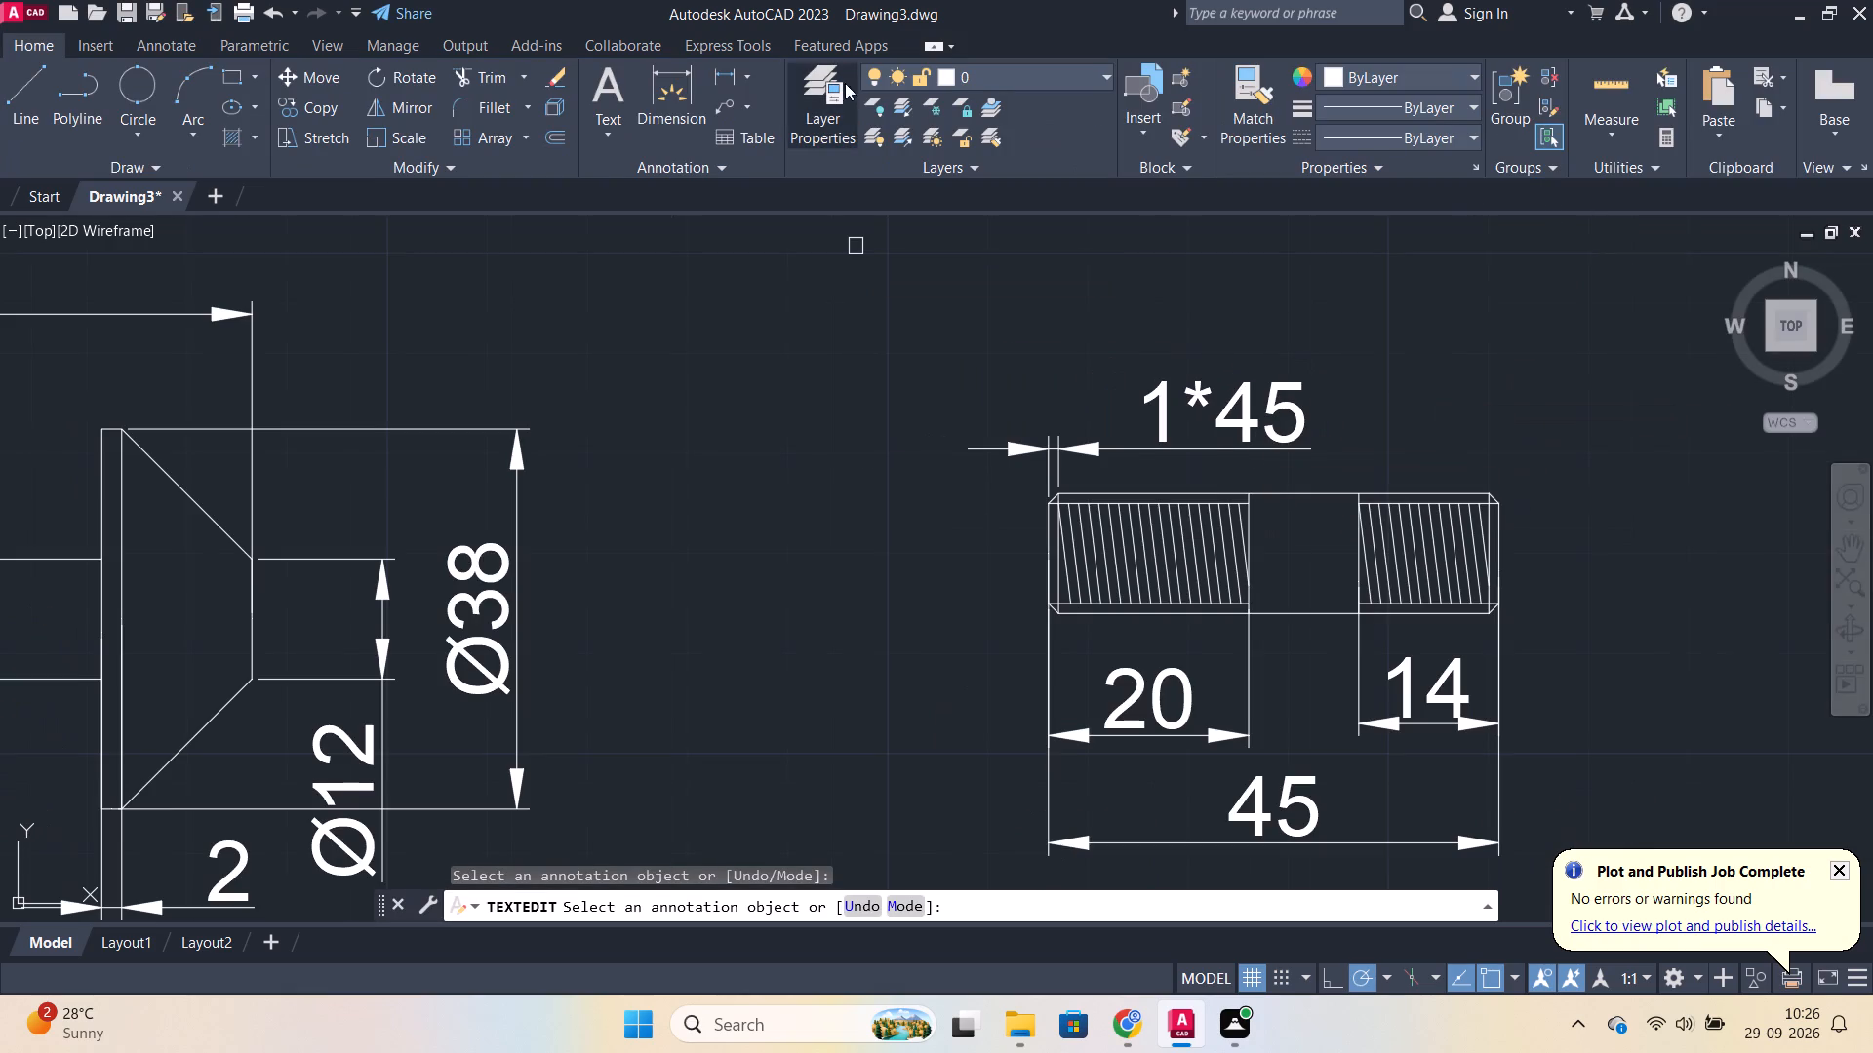
pyautogui.click(718, 80)
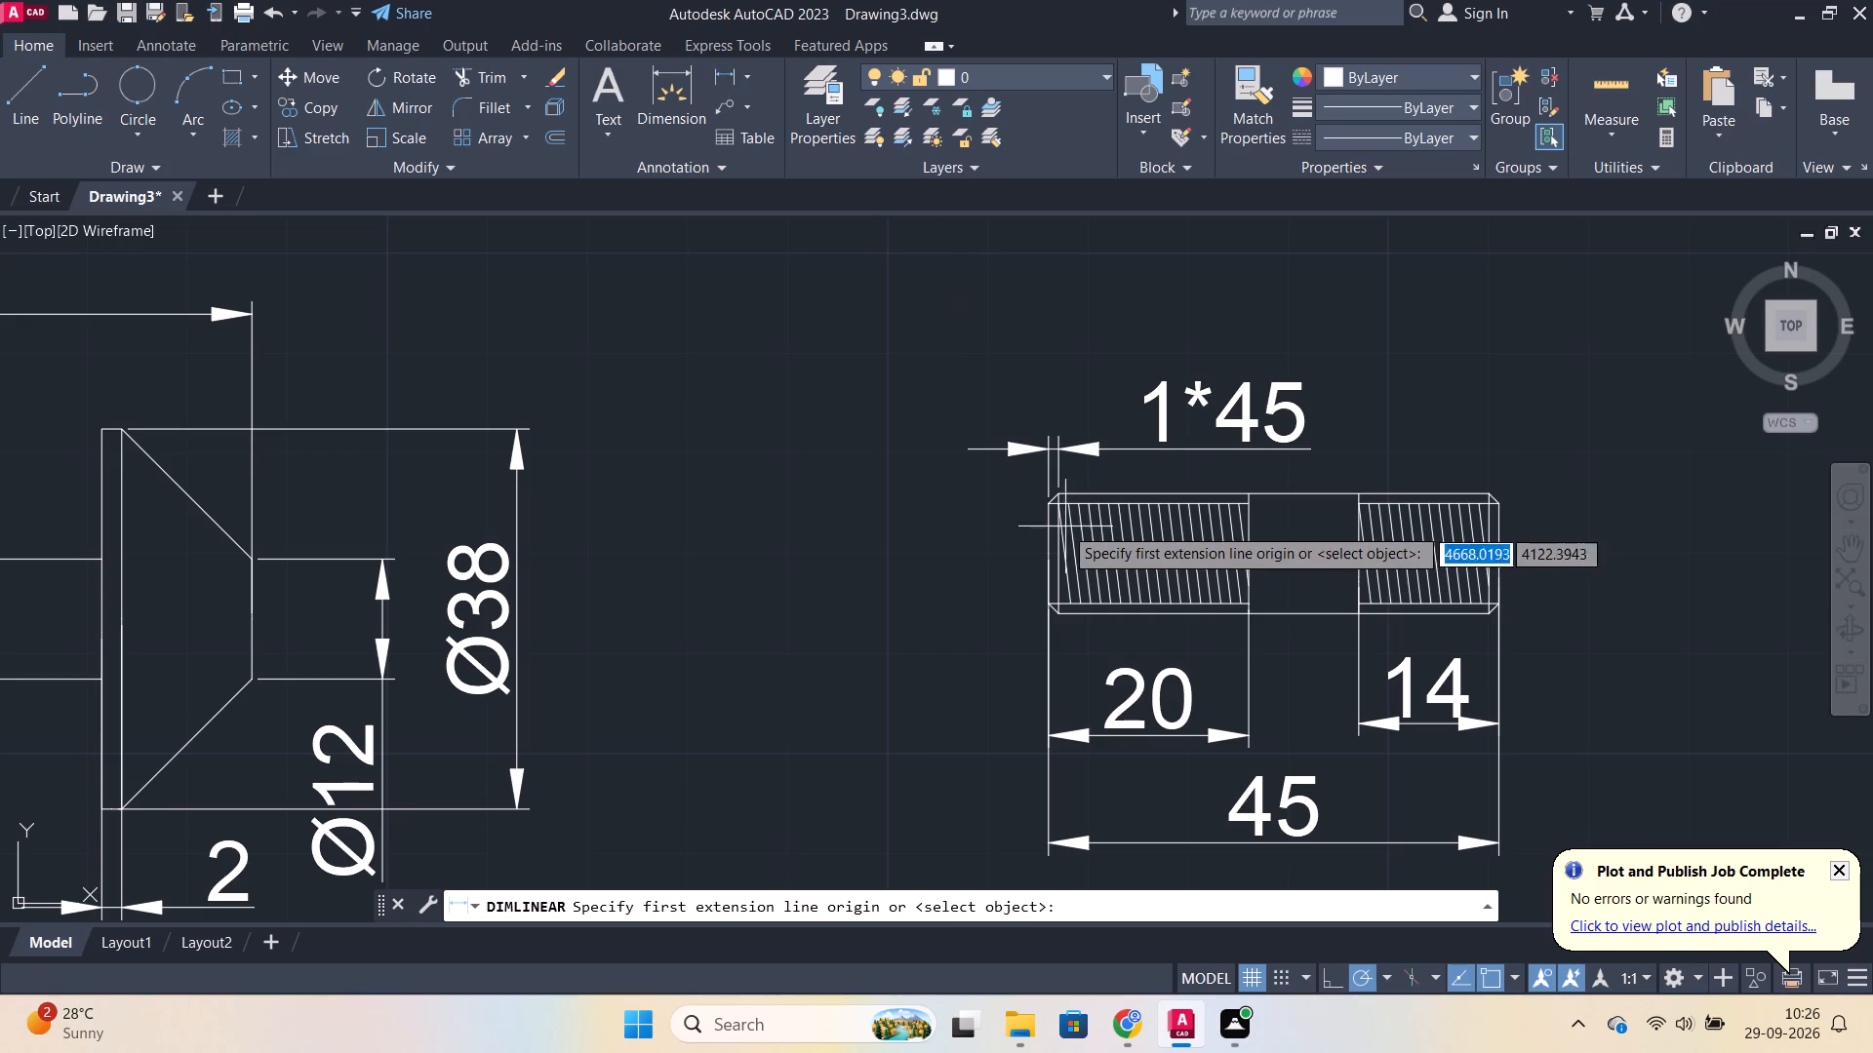
pyautogui.scroll(2, 1059, 526)
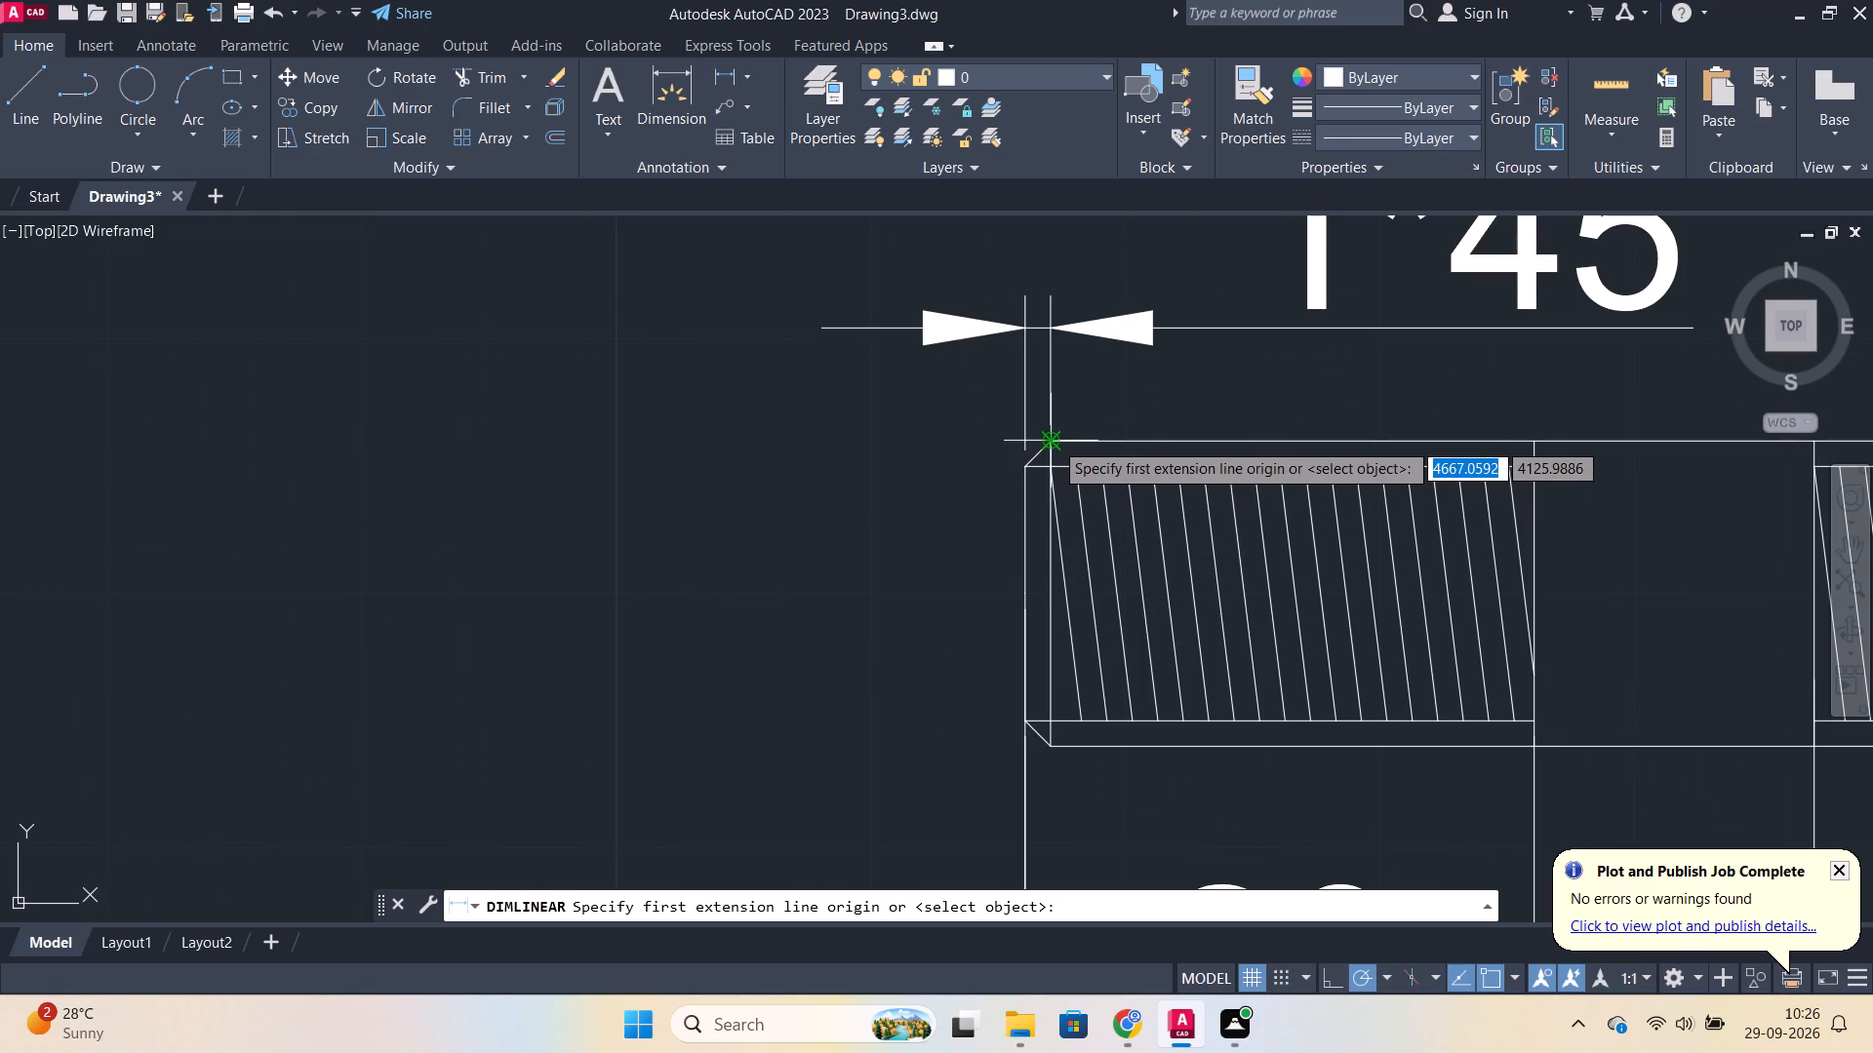
pyautogui.click(1054, 441)
pyautogui.click(1051, 746)
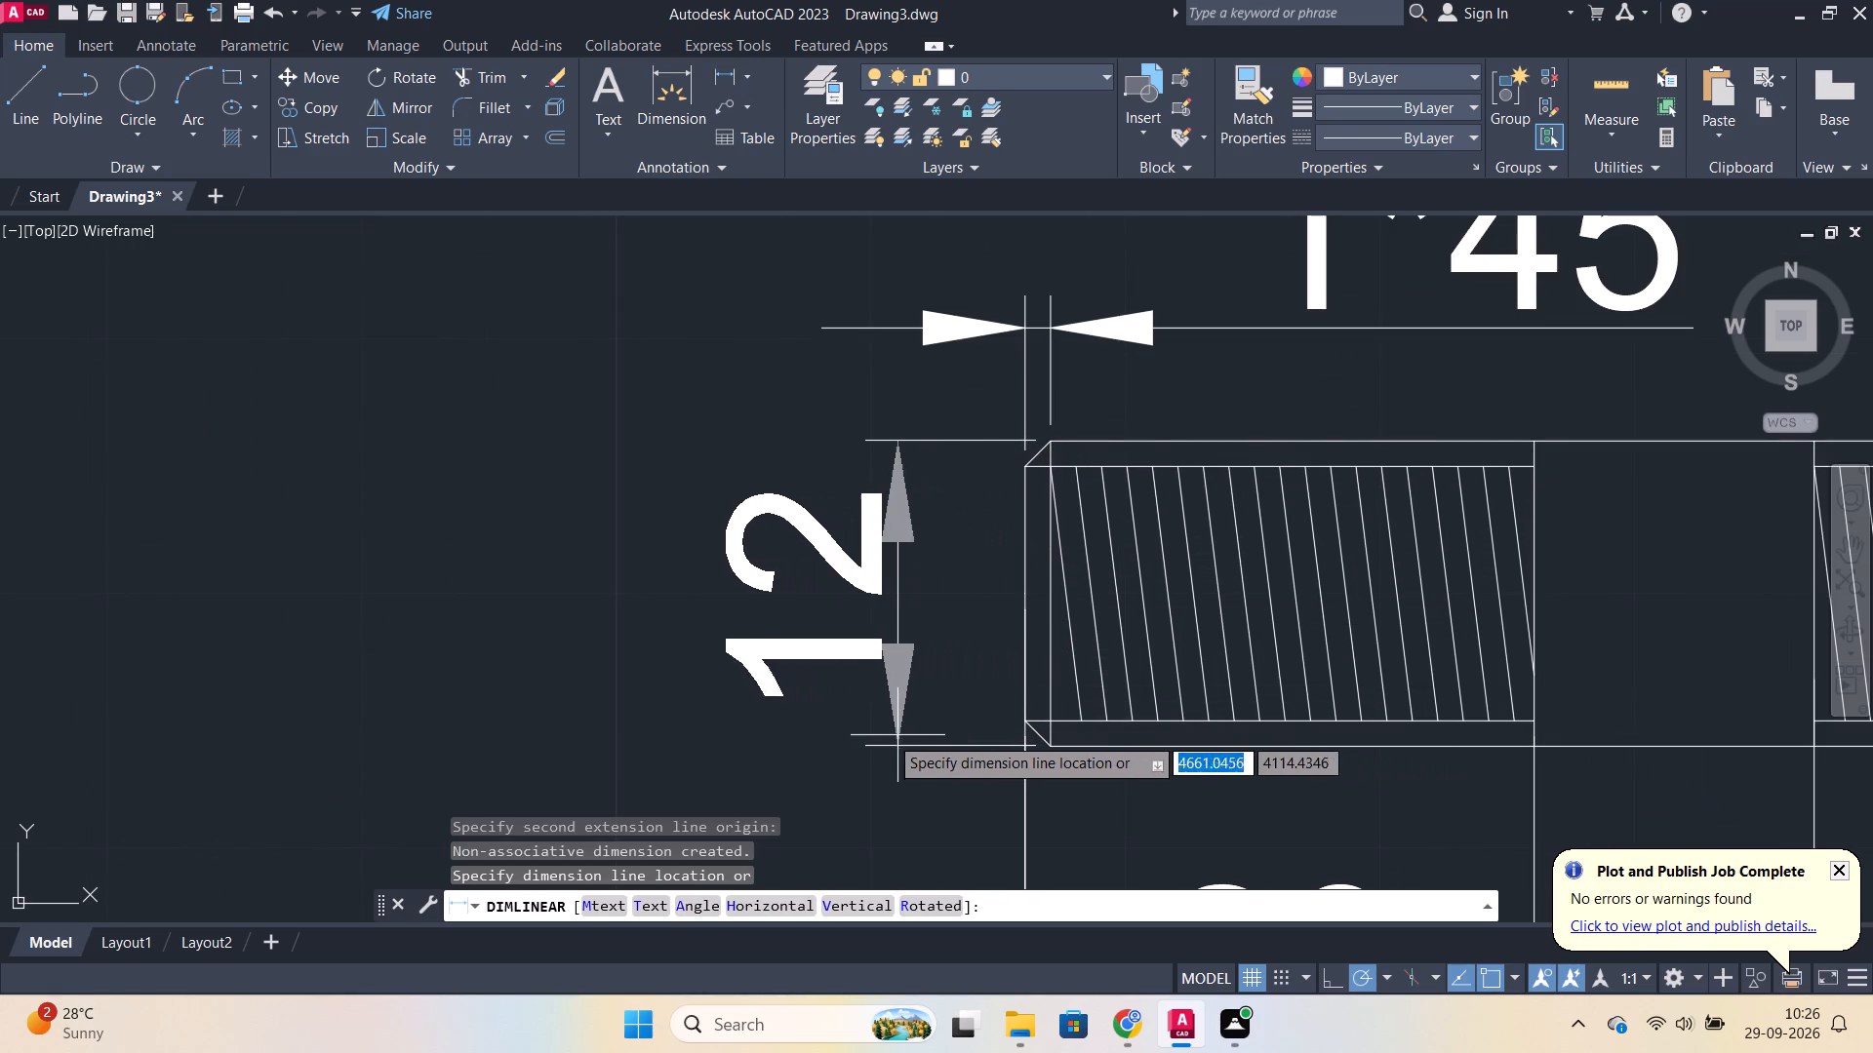
pyautogui.click(760, 736)
# Prefix the threaded part's height dimension text with M so that it reads M12.
pyautogui.doubleClick(703, 651)
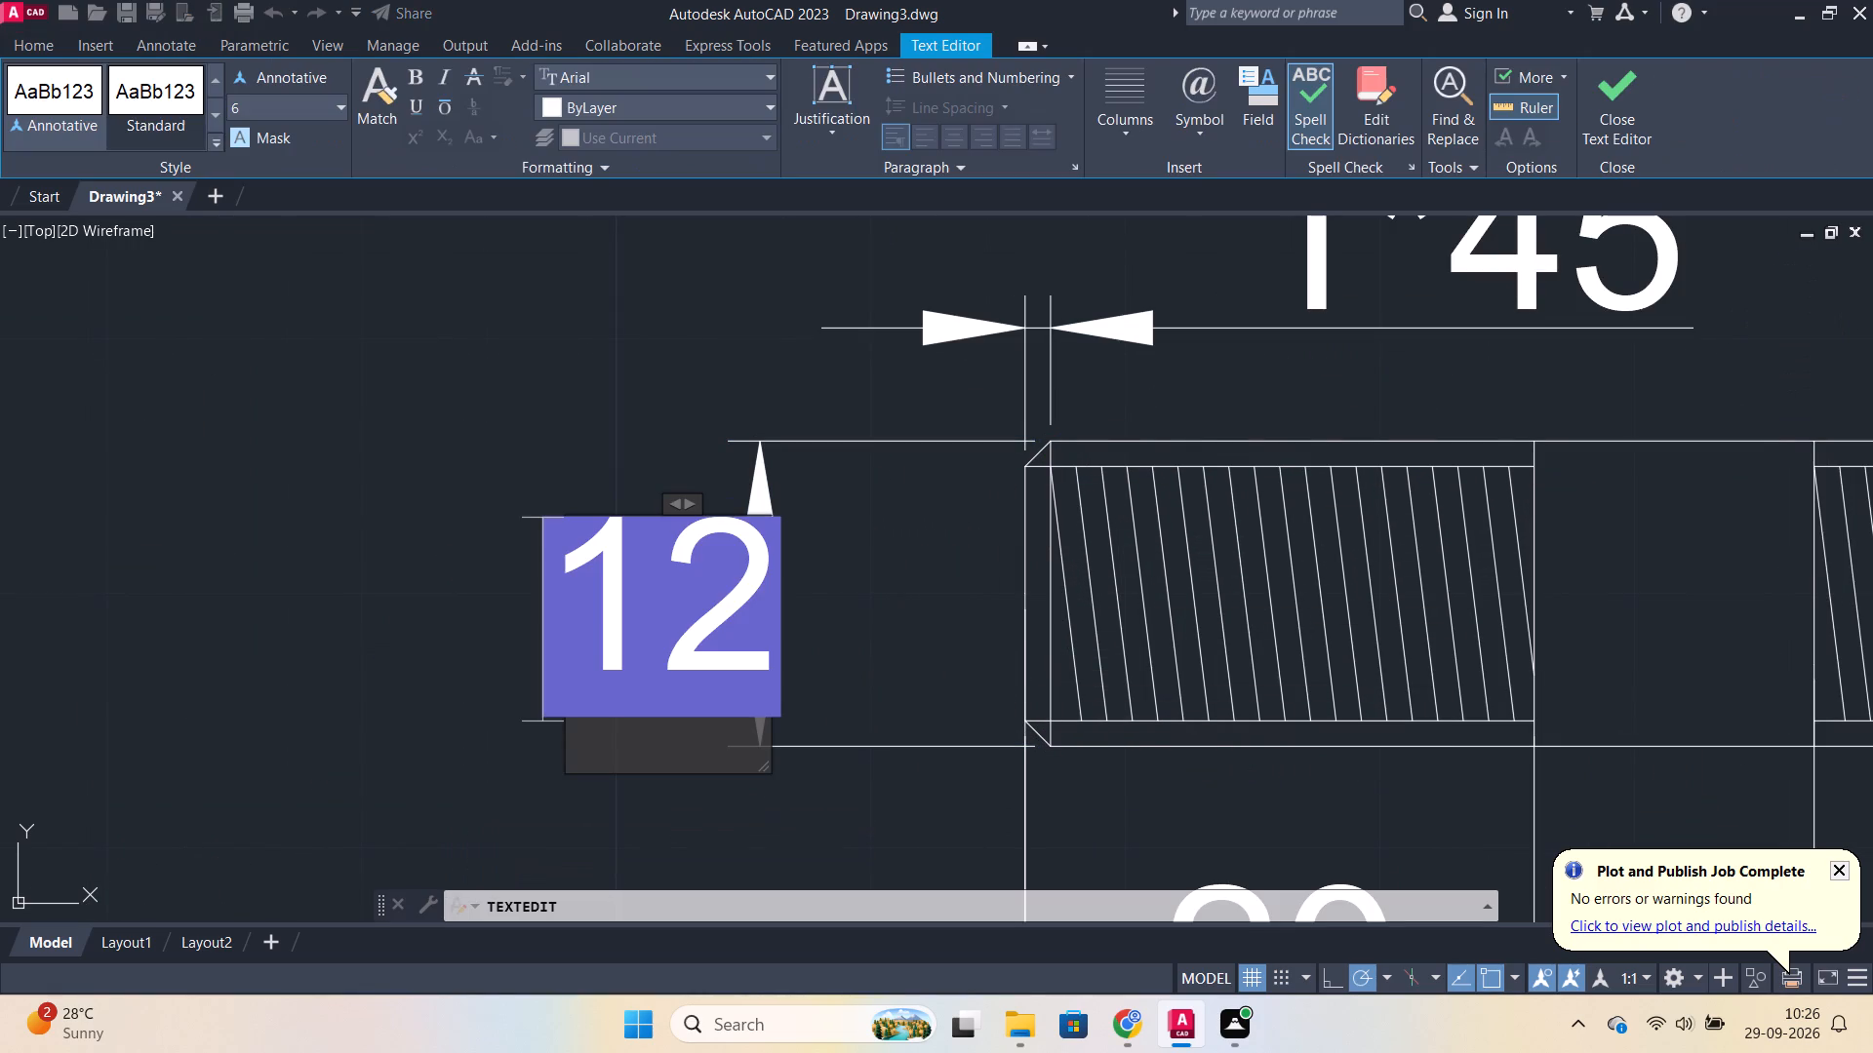
pyautogui.press('m')
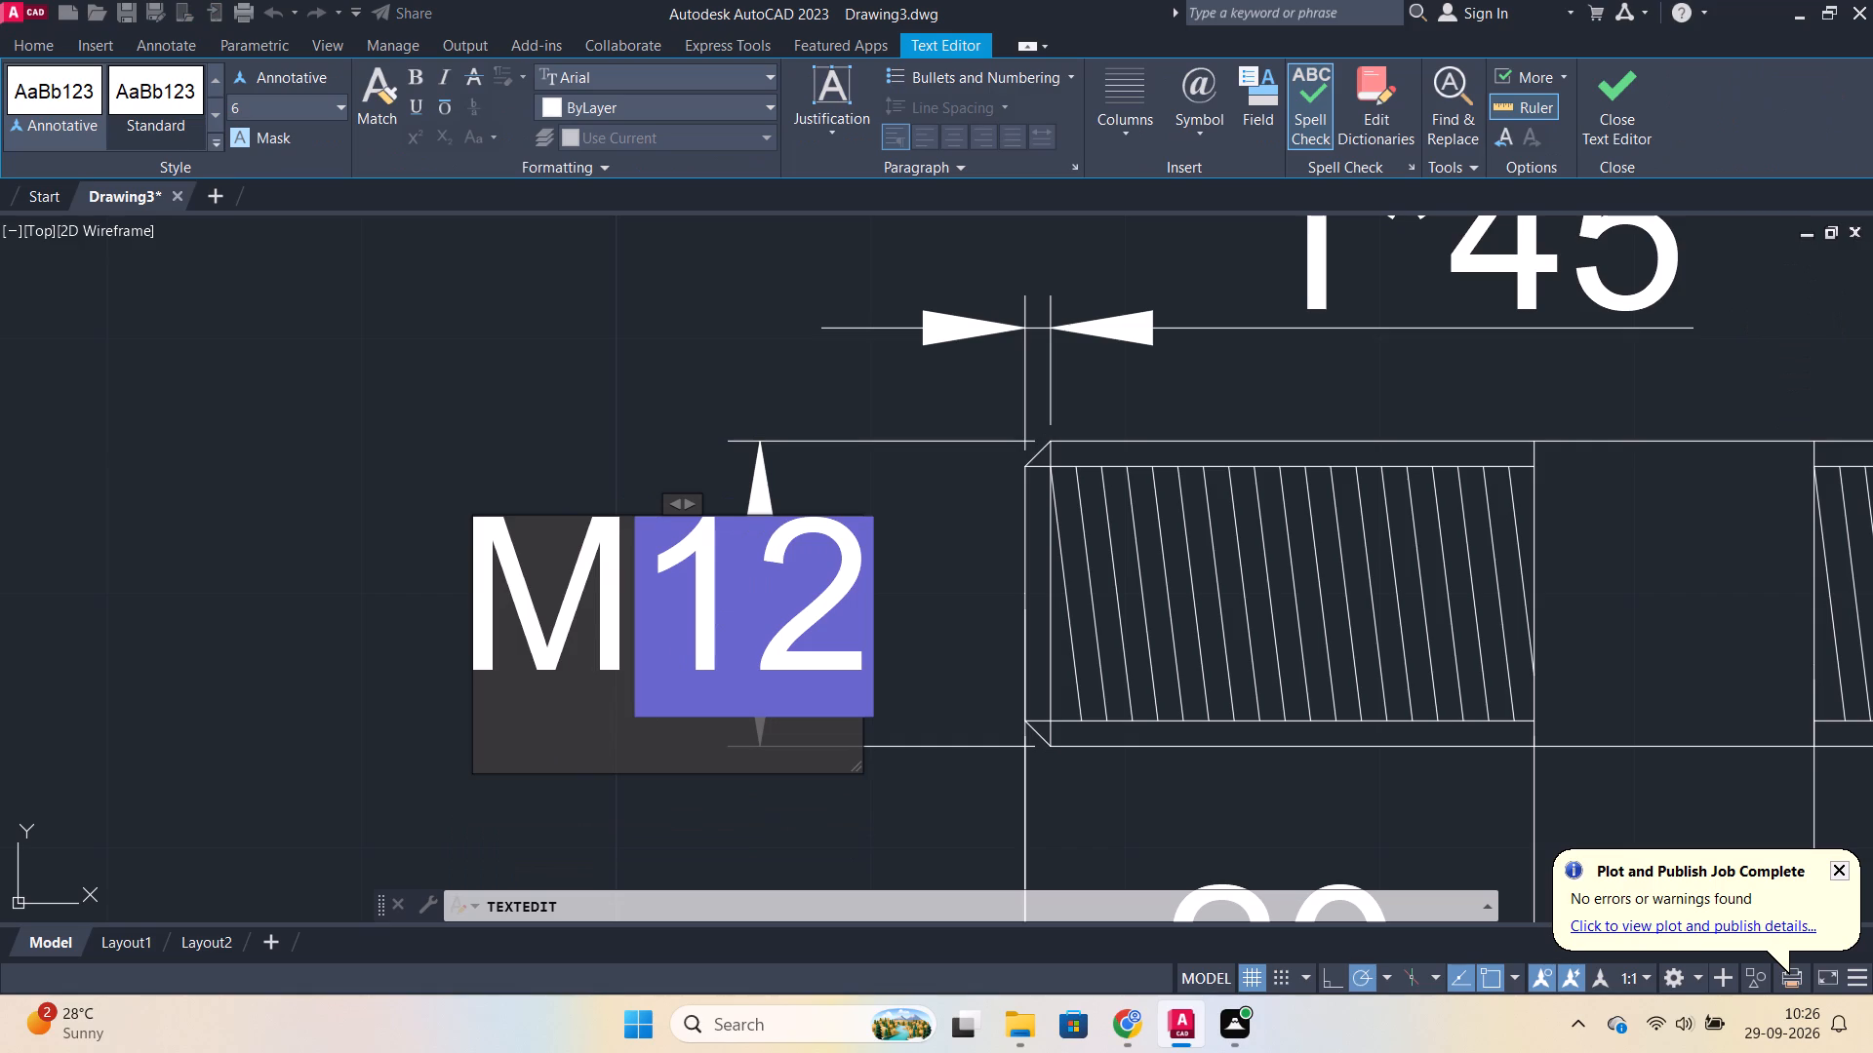
pyautogui.click(1638, 94)
pyautogui.scroll(-2, 1602, 255)
pyautogui.scroll(-3, 1391, 545)
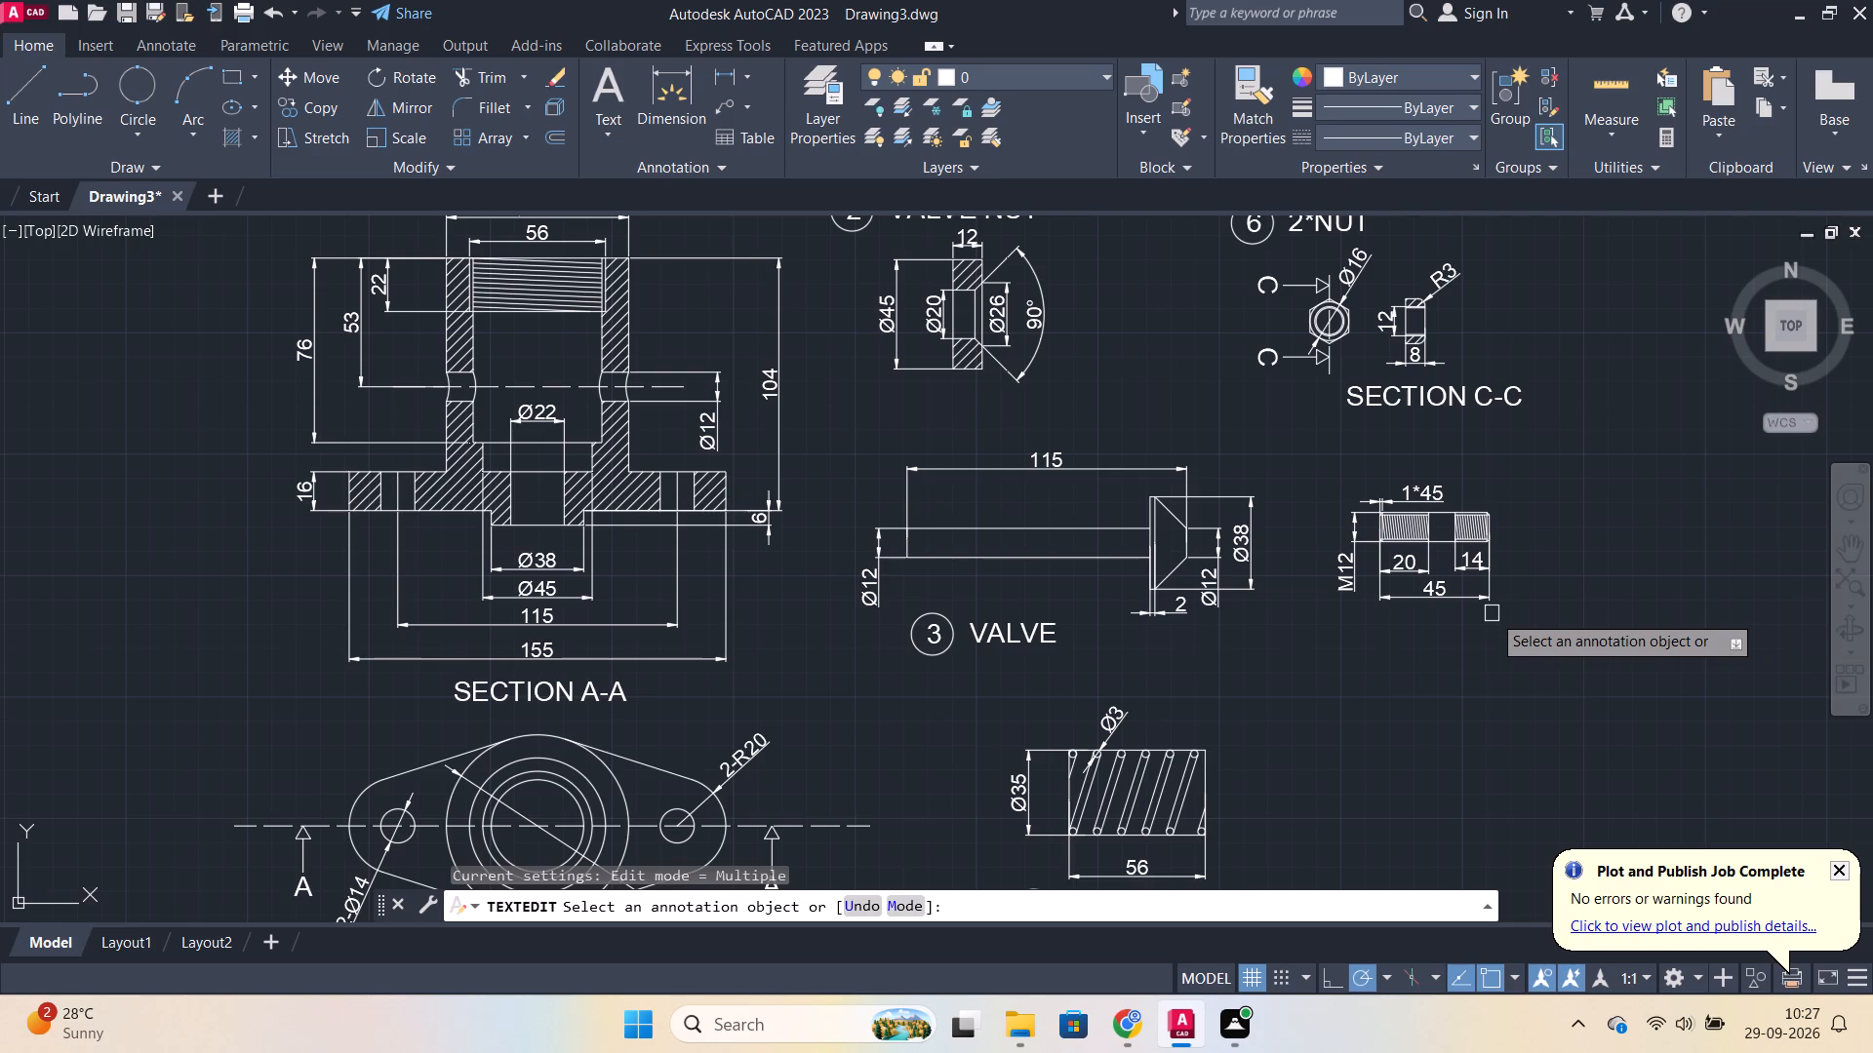
pyautogui.scroll(1, 1422, 465)
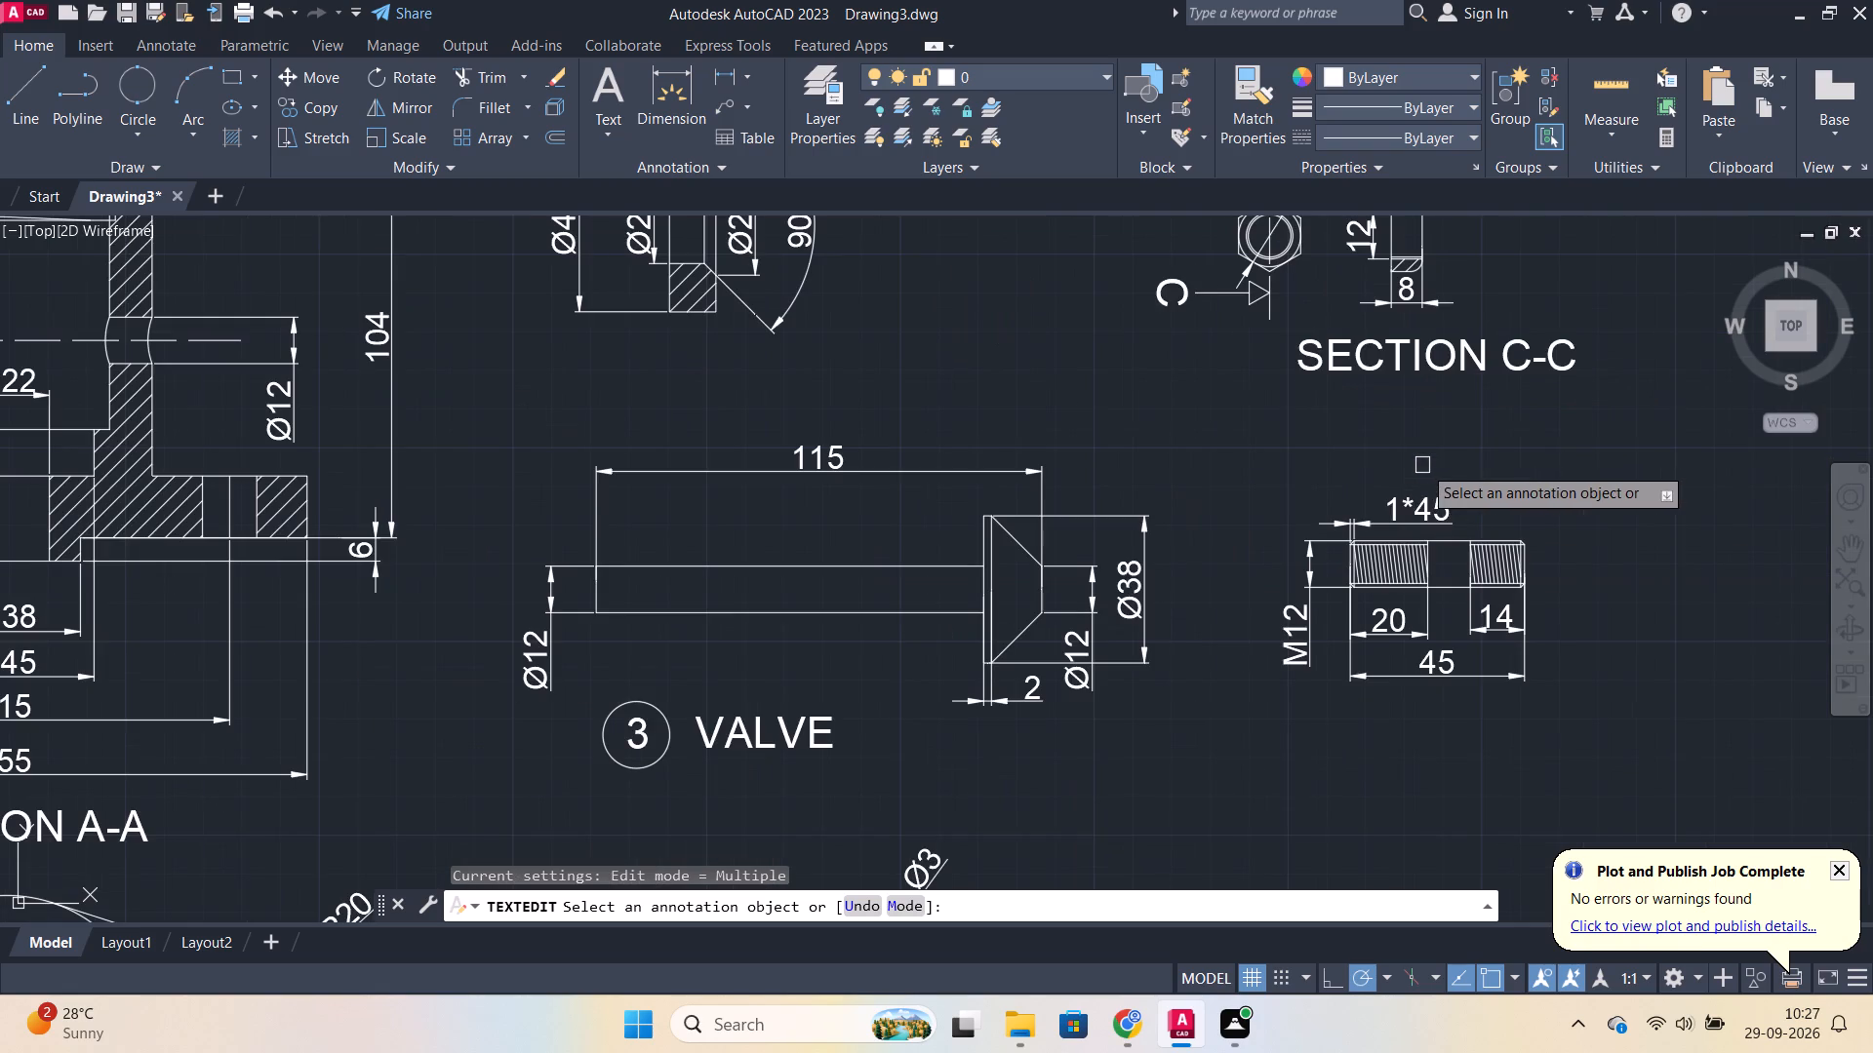
pyautogui.moveTo(1441, 469); pyautogui.dragTo(1315, 380, button='middle')
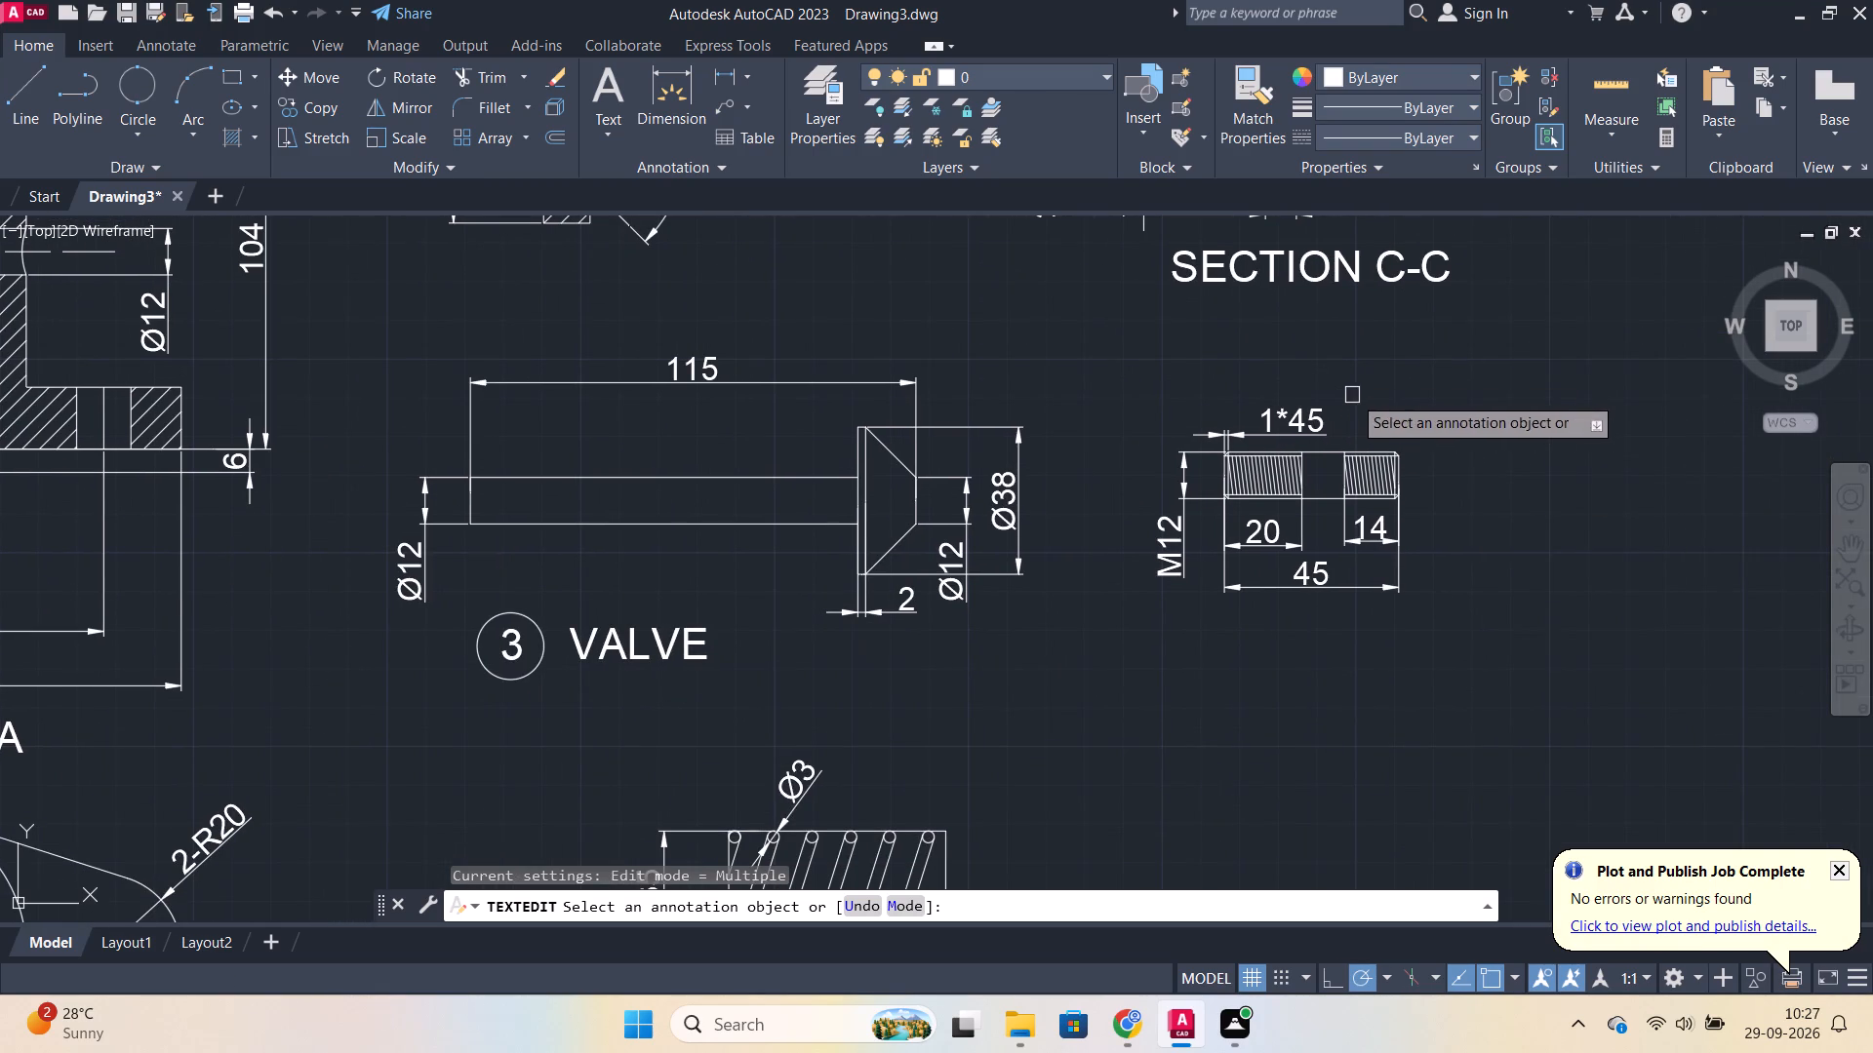
pyautogui.scroll(-2, 1059, 722)
pyautogui.scroll(1, 1041, 724)
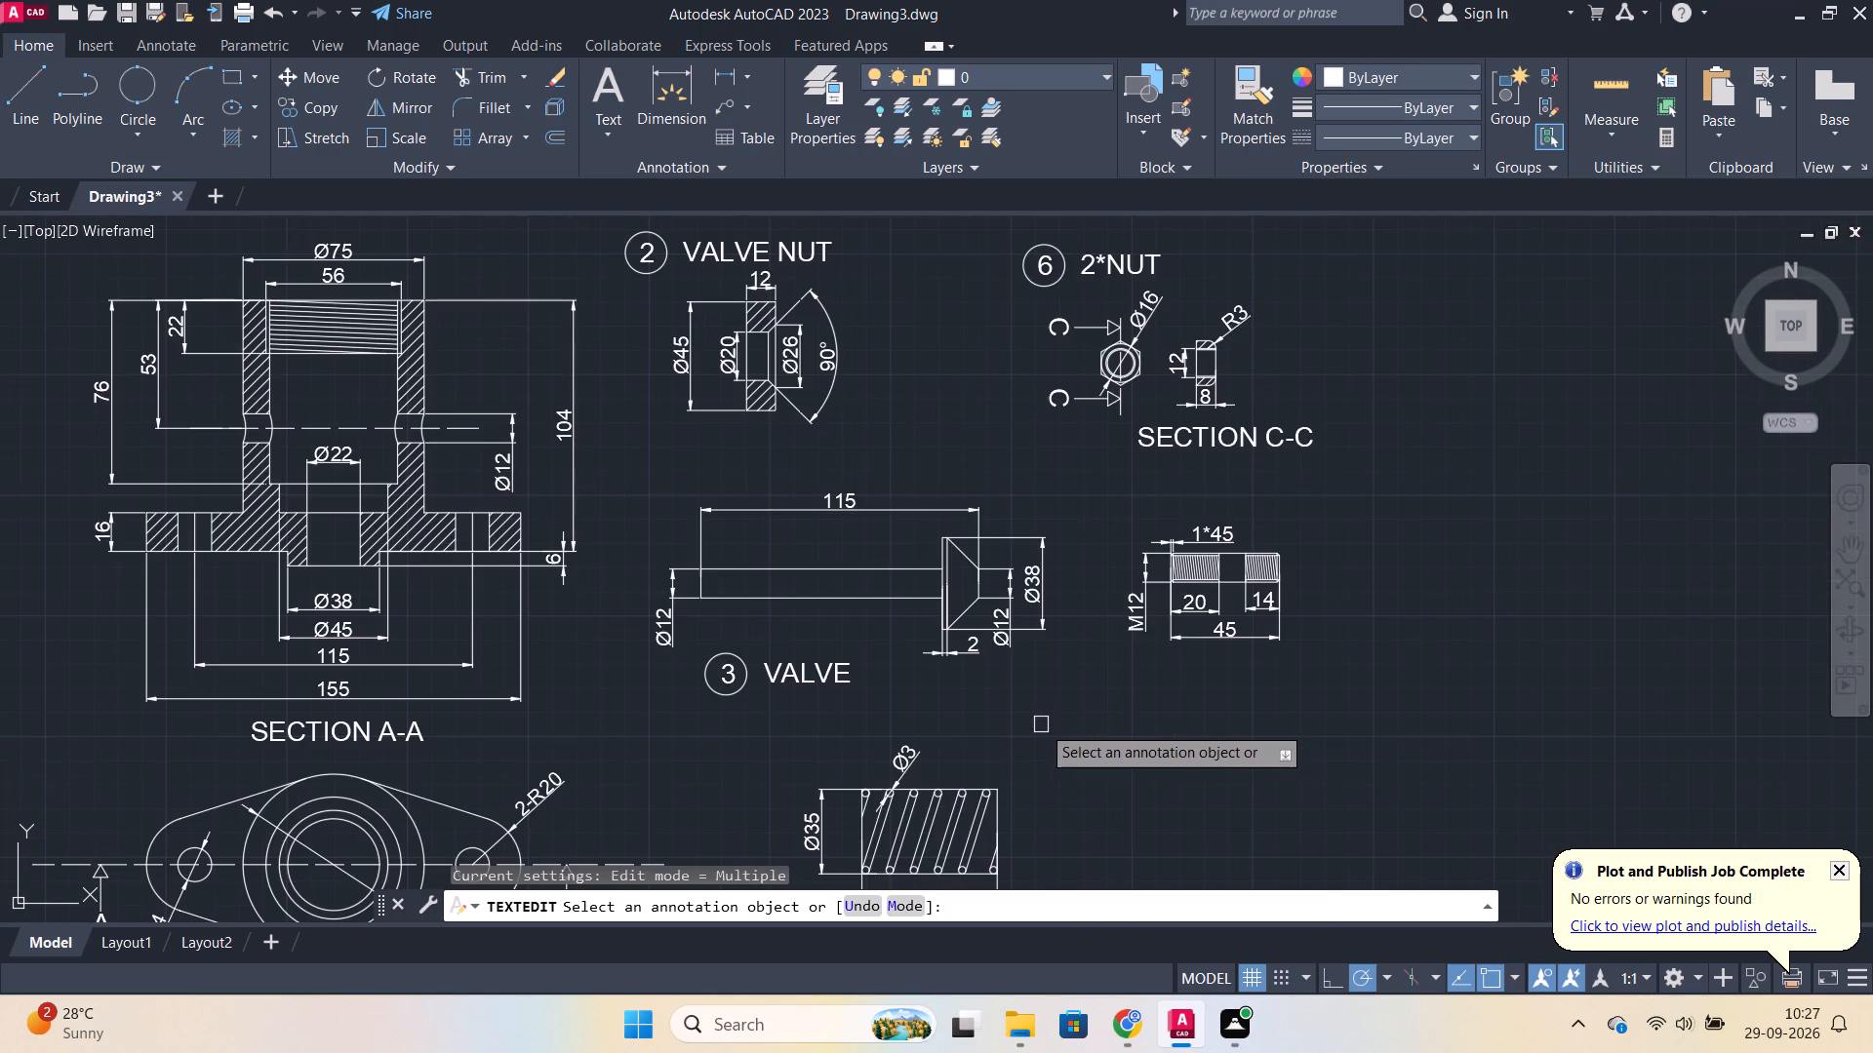
pyautogui.press('Escape')
# Copy the valve's number 3 balloon and VALVE title, placing the copy below the threaded part.
pyautogui.moveTo(886, 719); pyautogui.dragTo(851, 713)
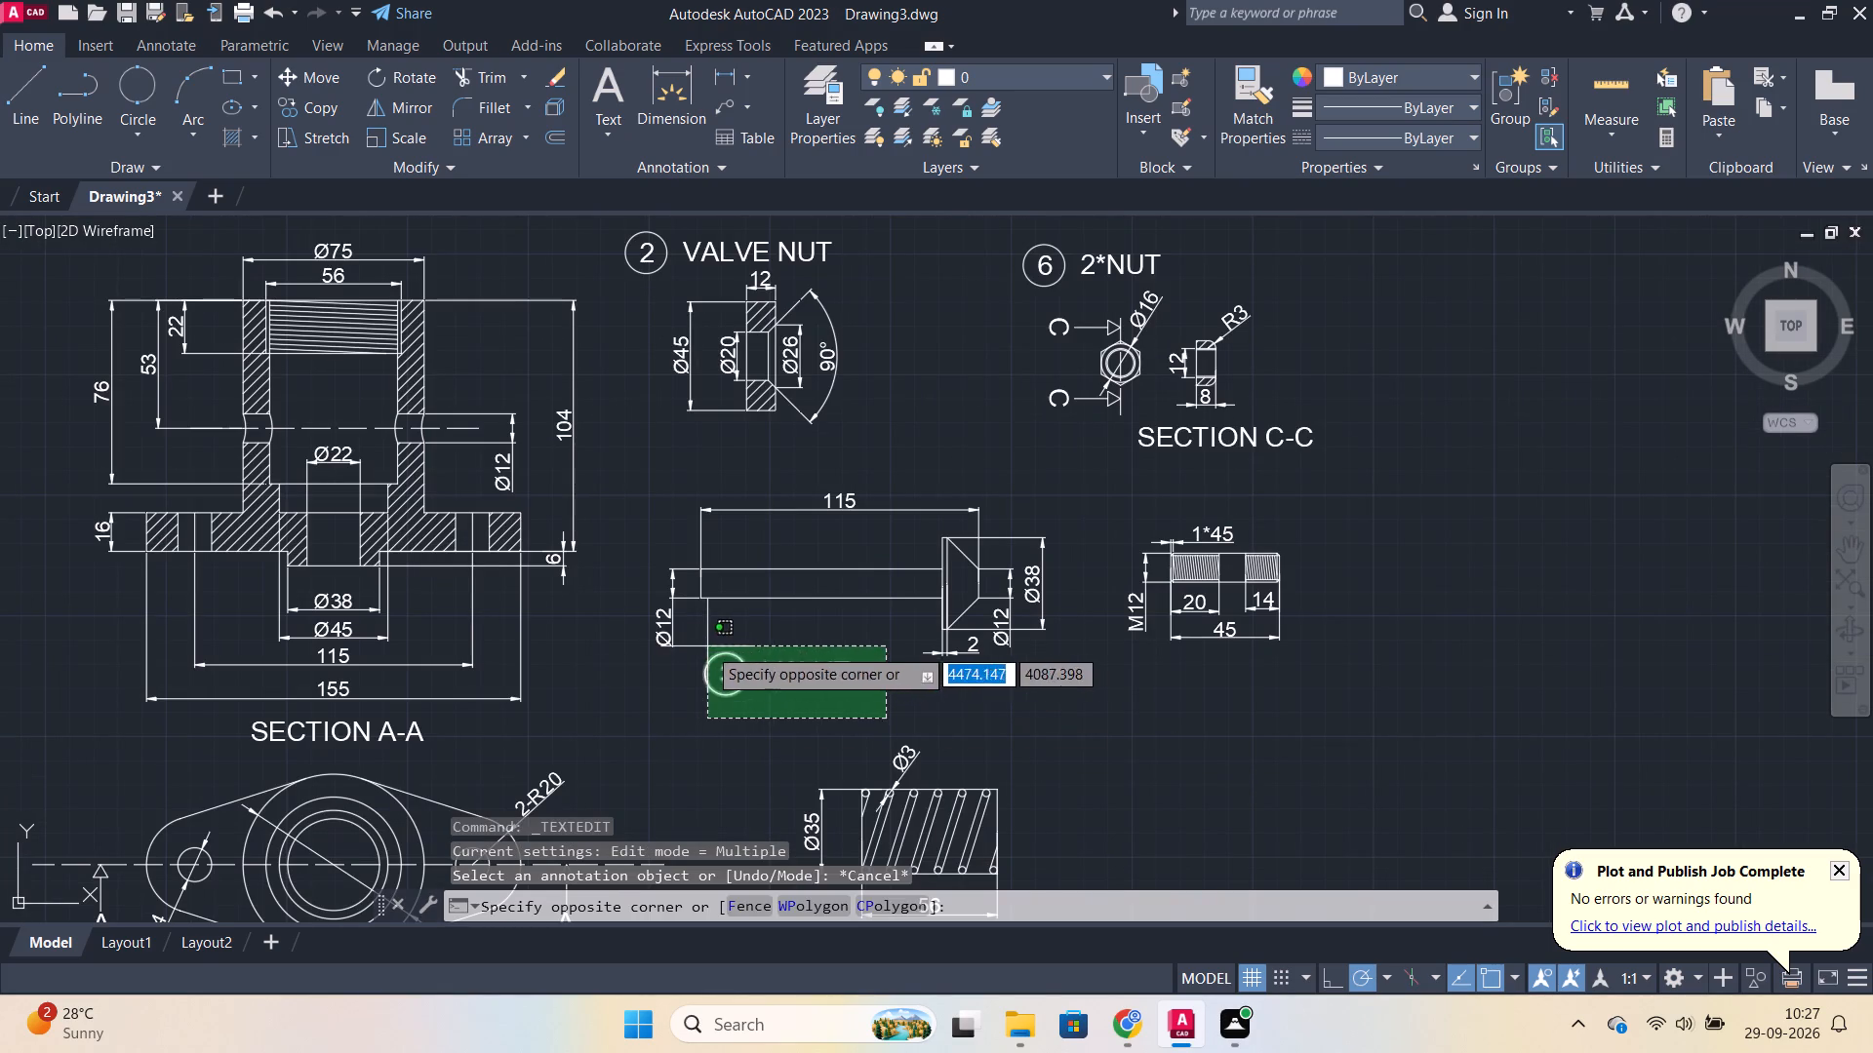
pyautogui.click(708, 646)
pyautogui.hotkey('ctrl', 'c')
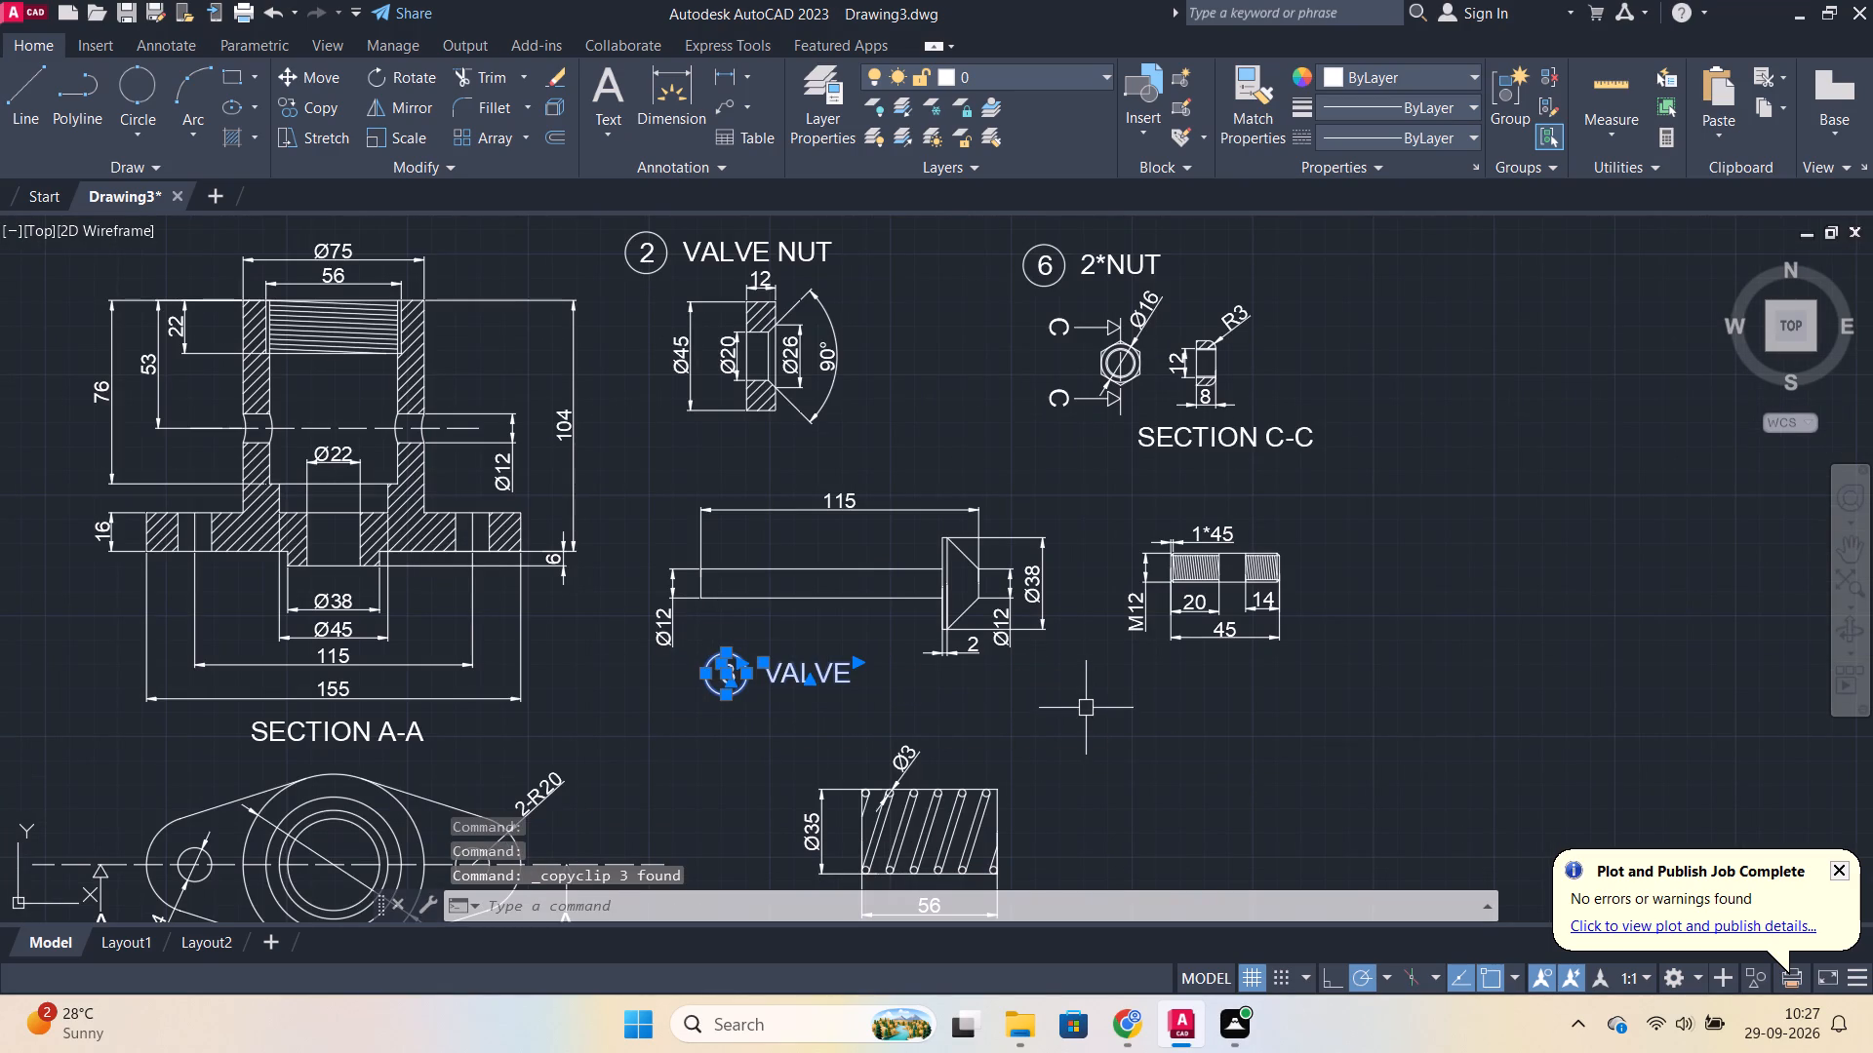
pyautogui.hotkey('ctrl', 'v')
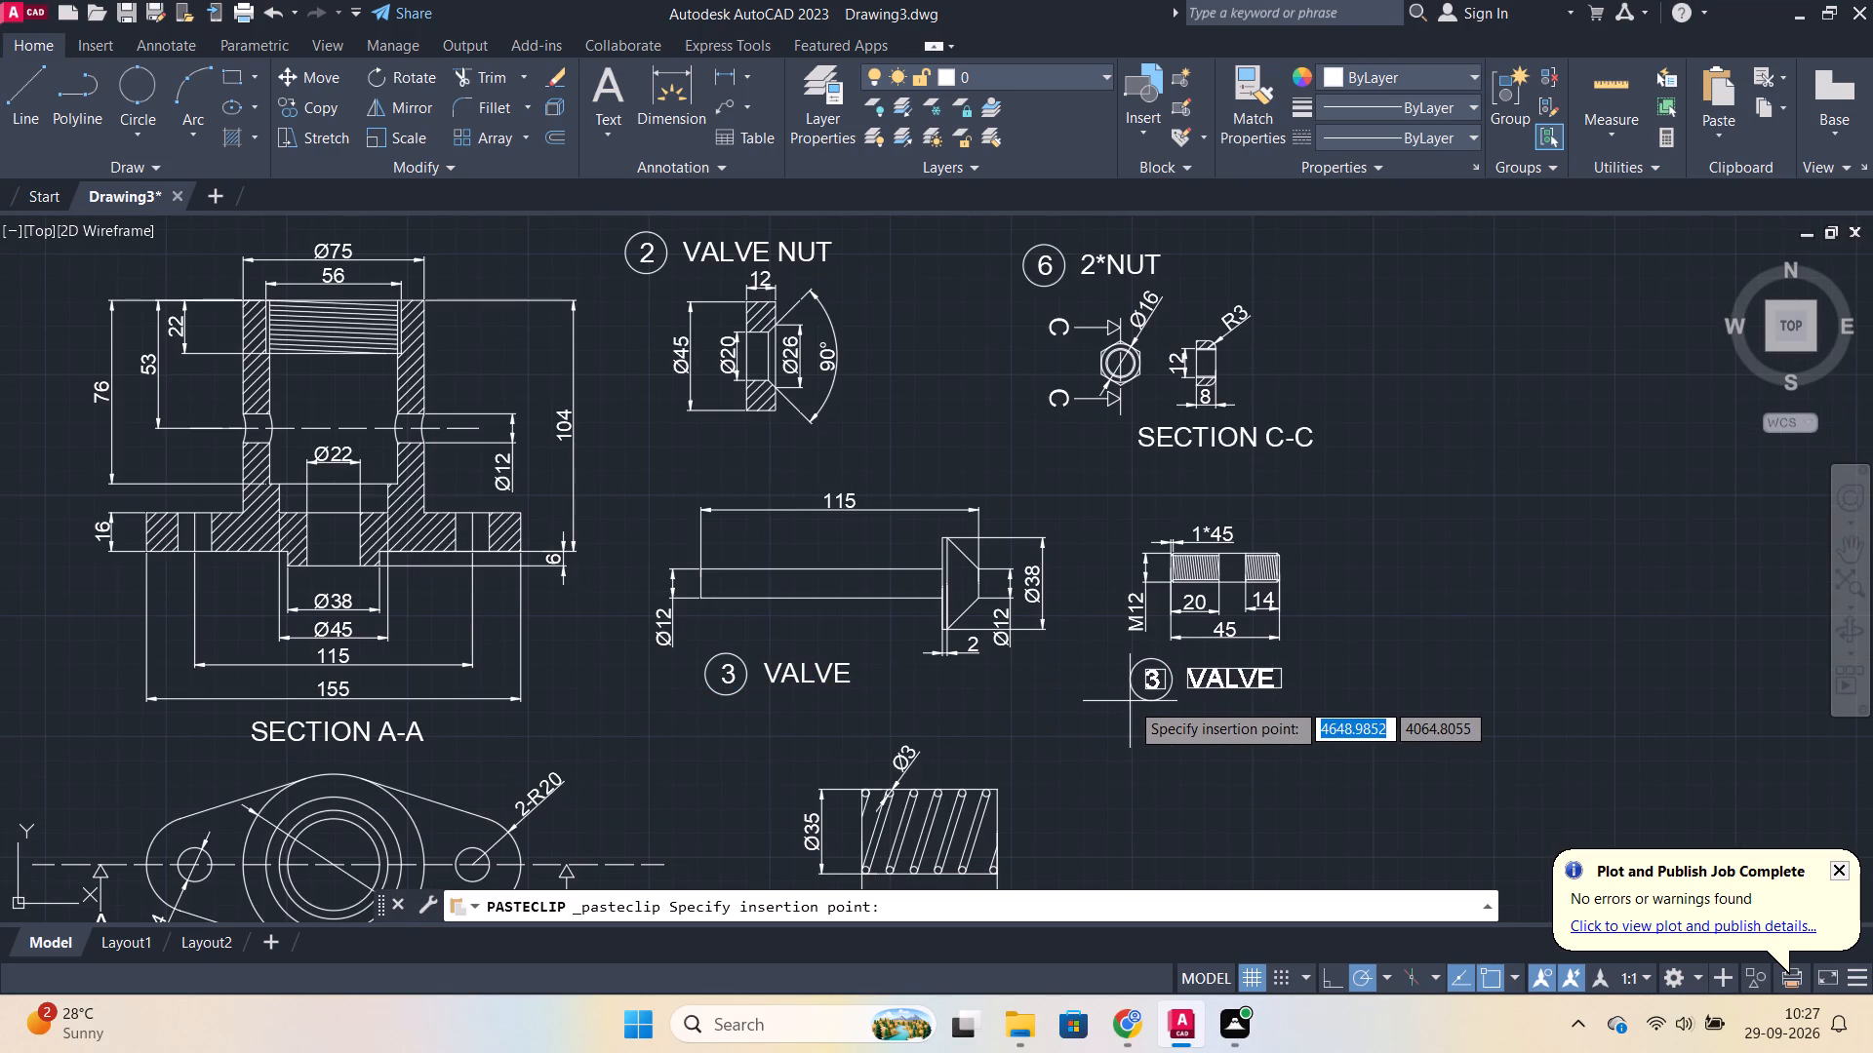
pyautogui.click(1130, 701)
# Change the number in the copied balloon below the threaded part to 7.
pyautogui.scroll(2, 1130, 701)
pyautogui.doubleClick(1170, 645)
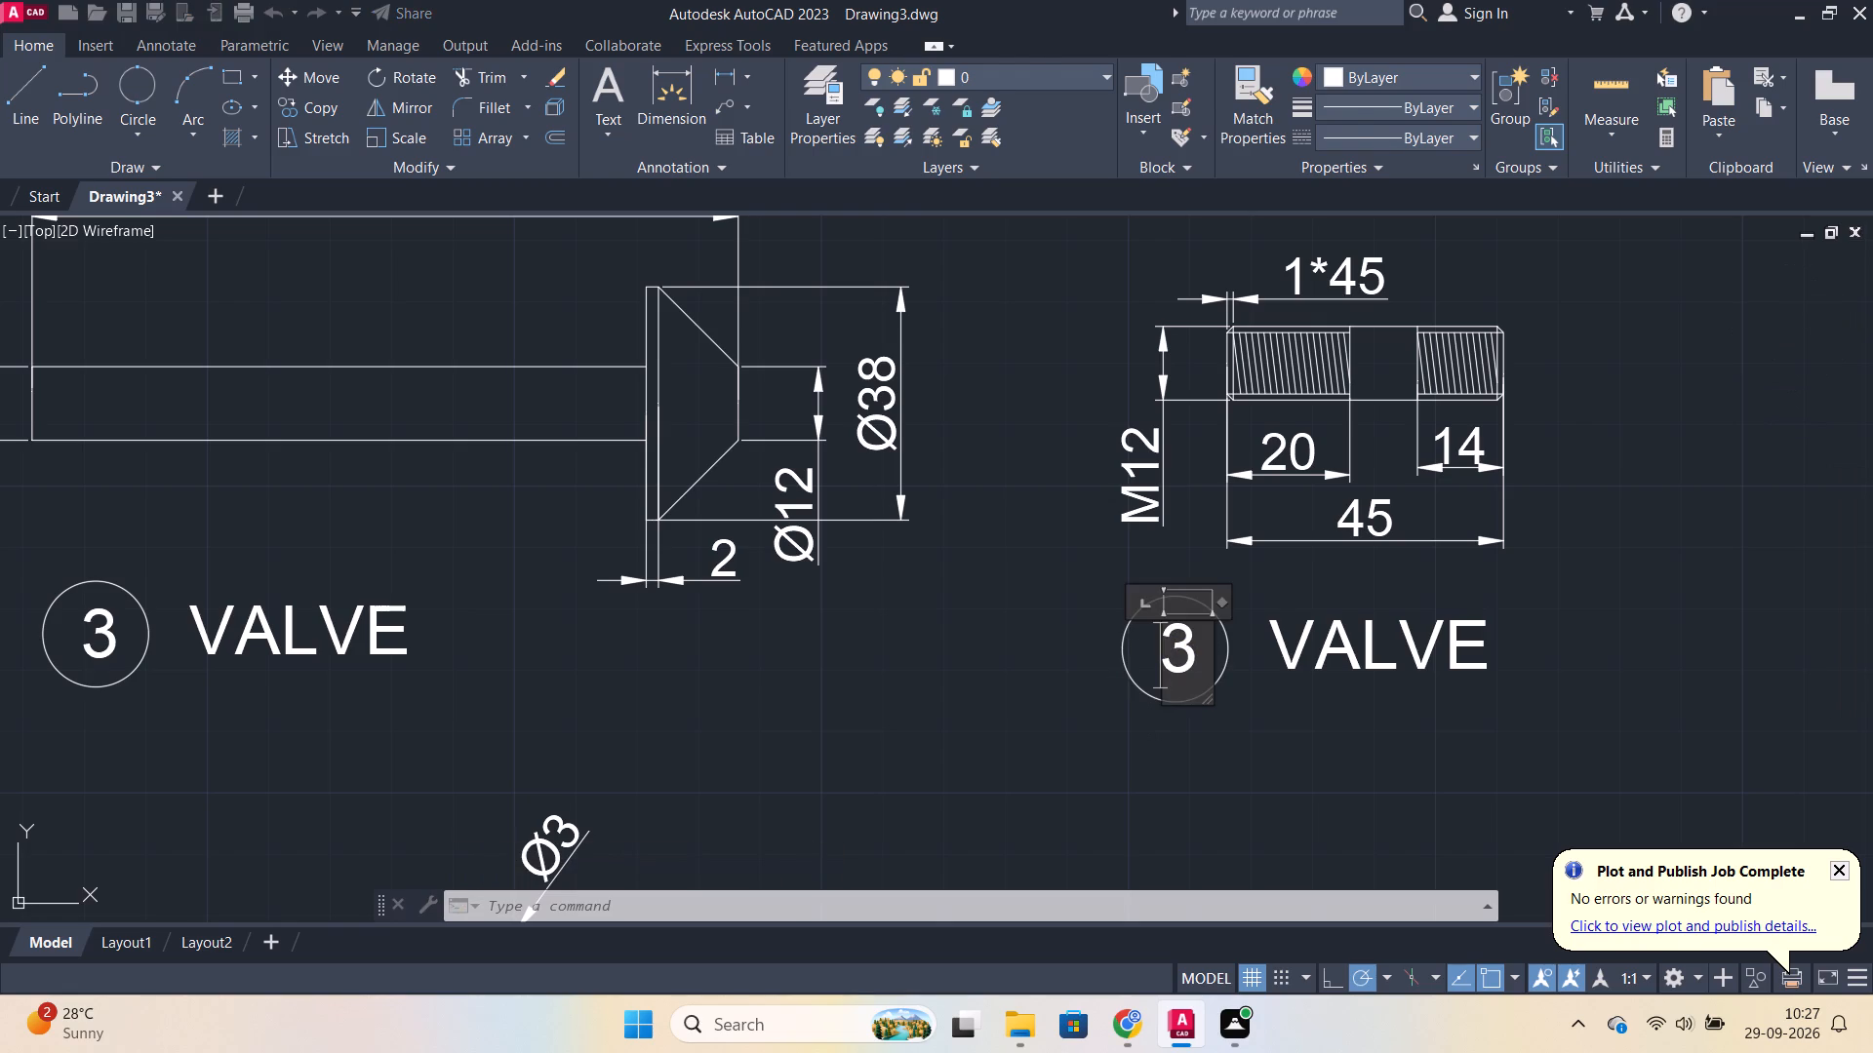
pyautogui.click(1198, 638)
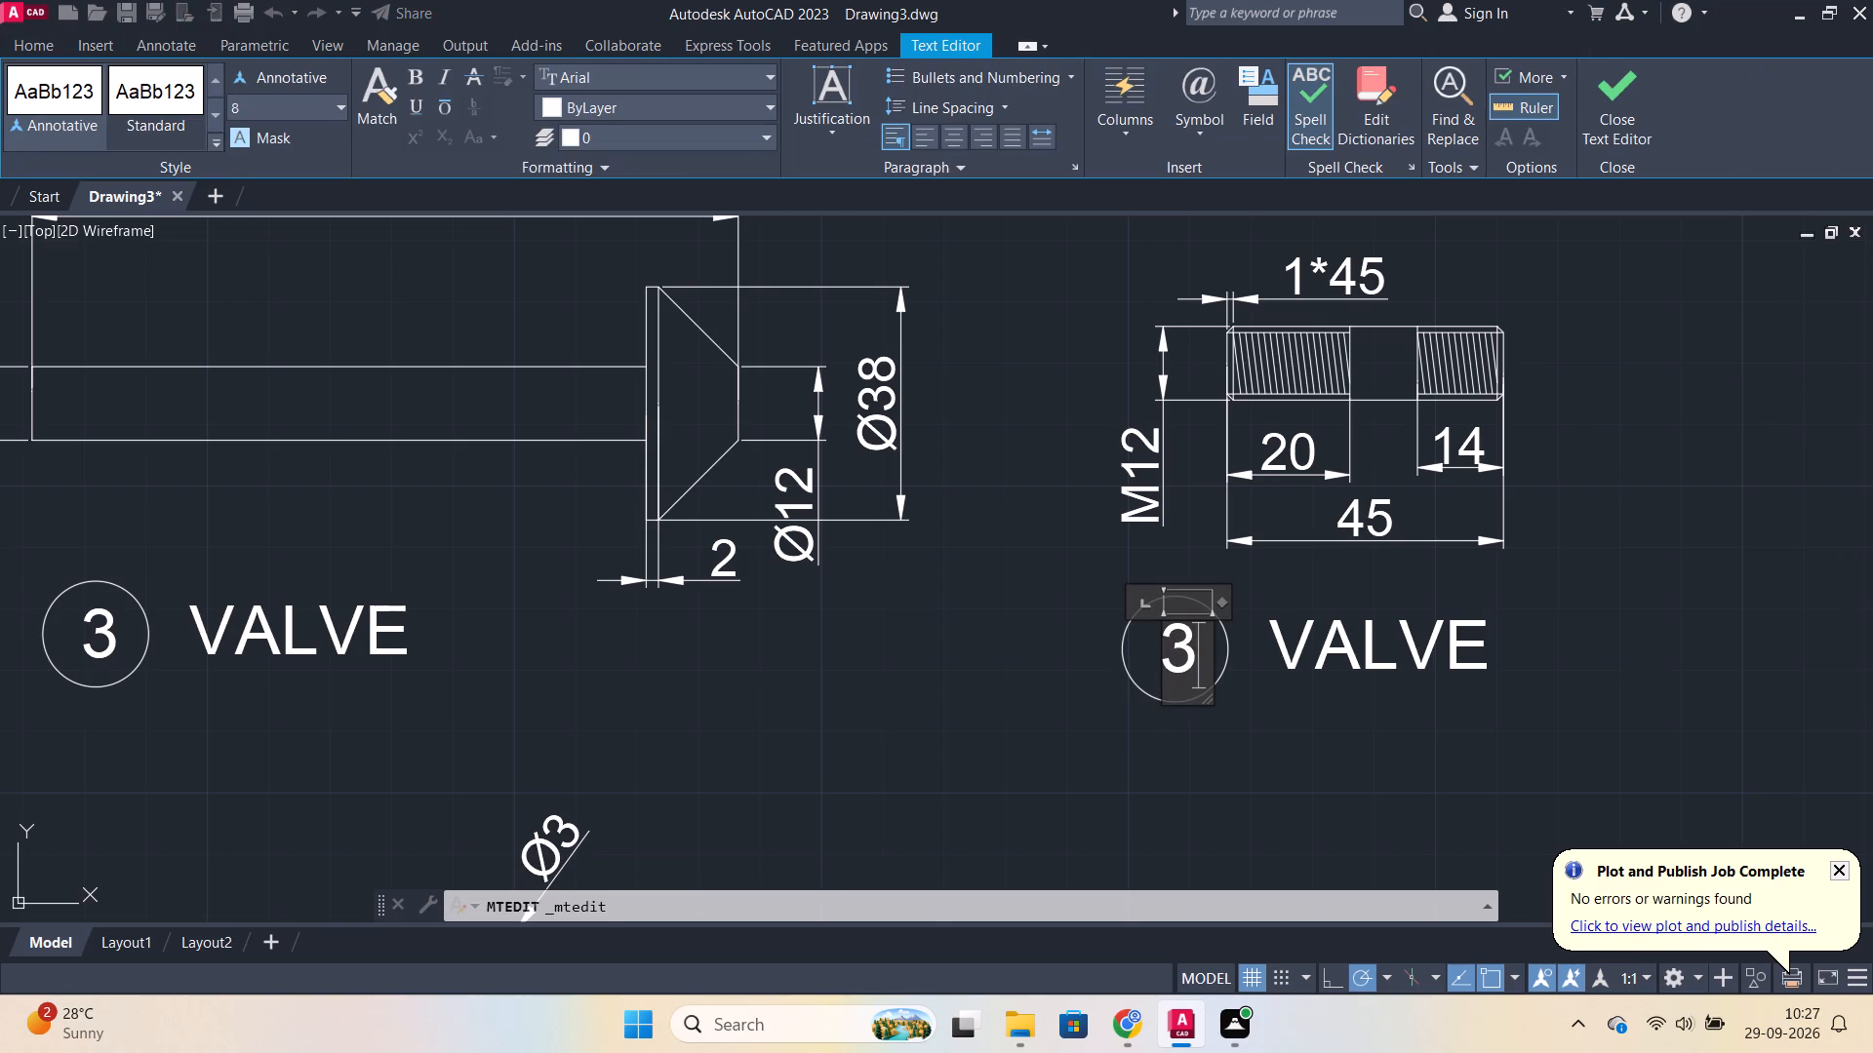
pyautogui.press('BackSpace')
pyautogui.press('7')
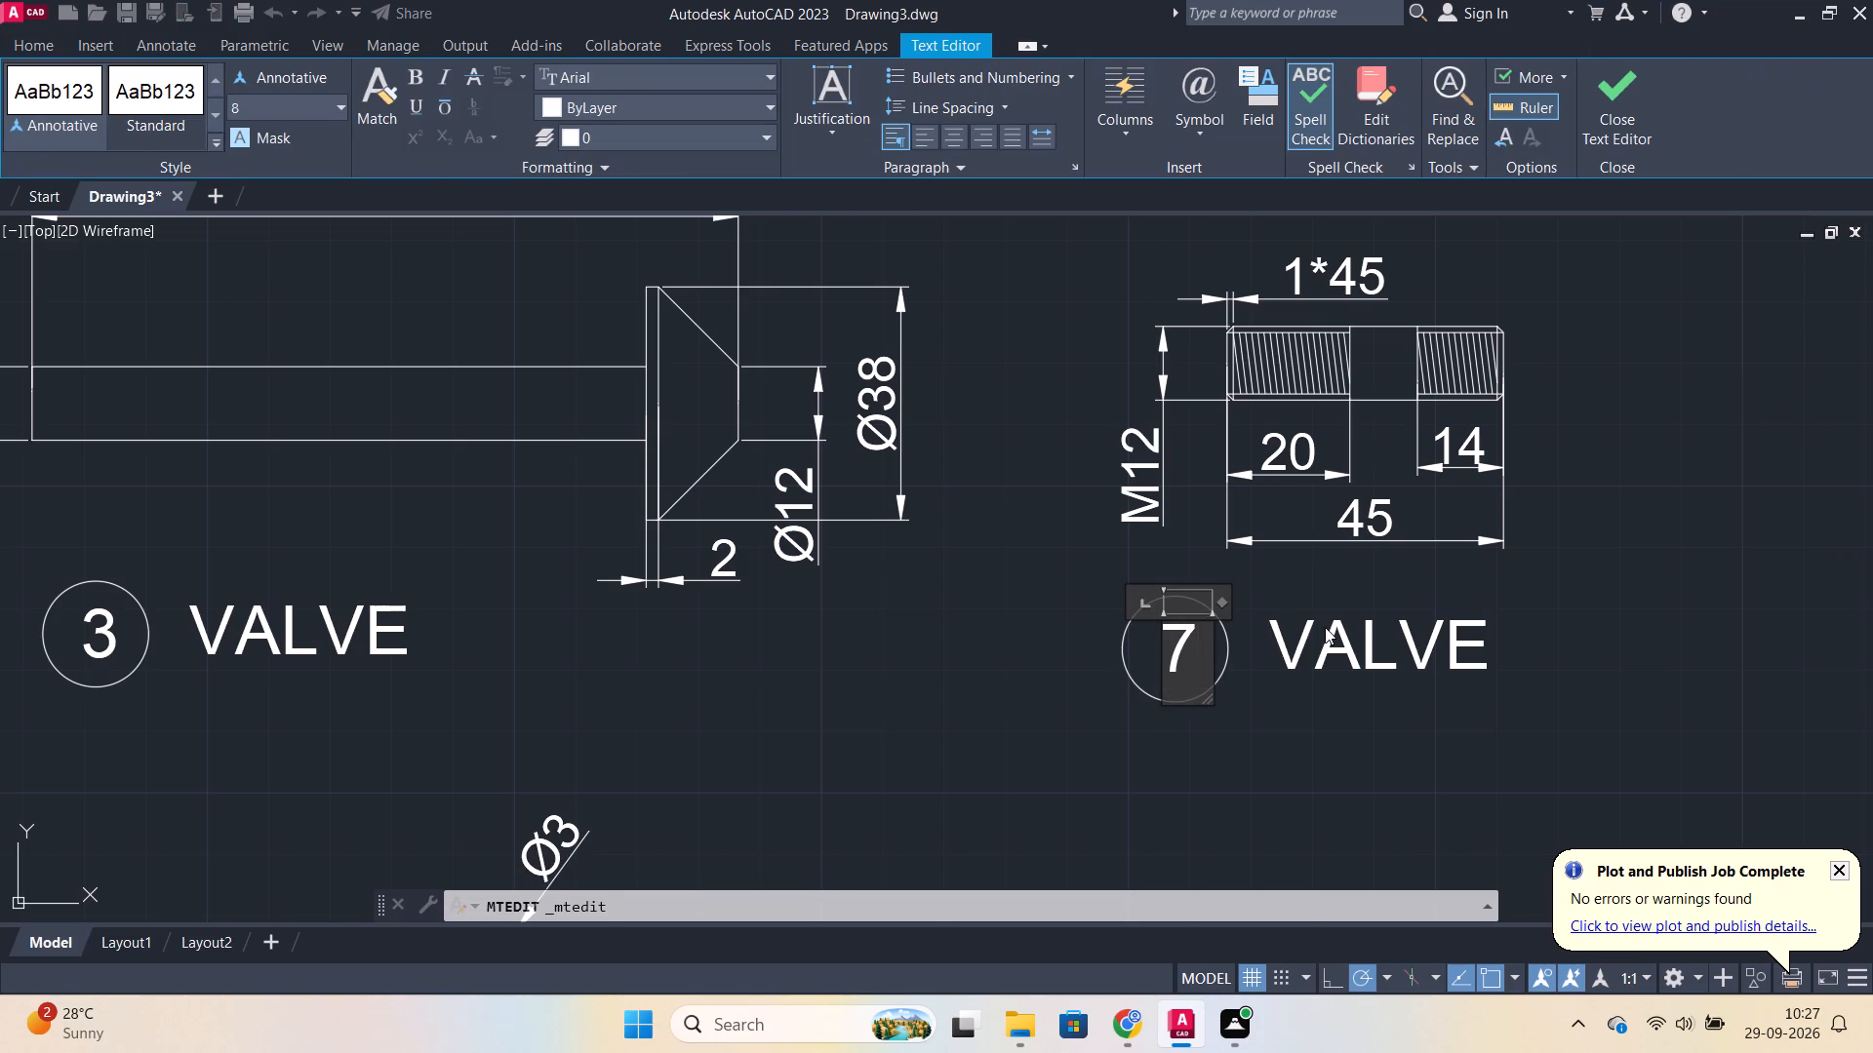
# Replace the copied title text beside balloon 7 with 2*STUD.
pyautogui.doubleClick(1325, 627)
pyautogui.doubleClick(1355, 633)
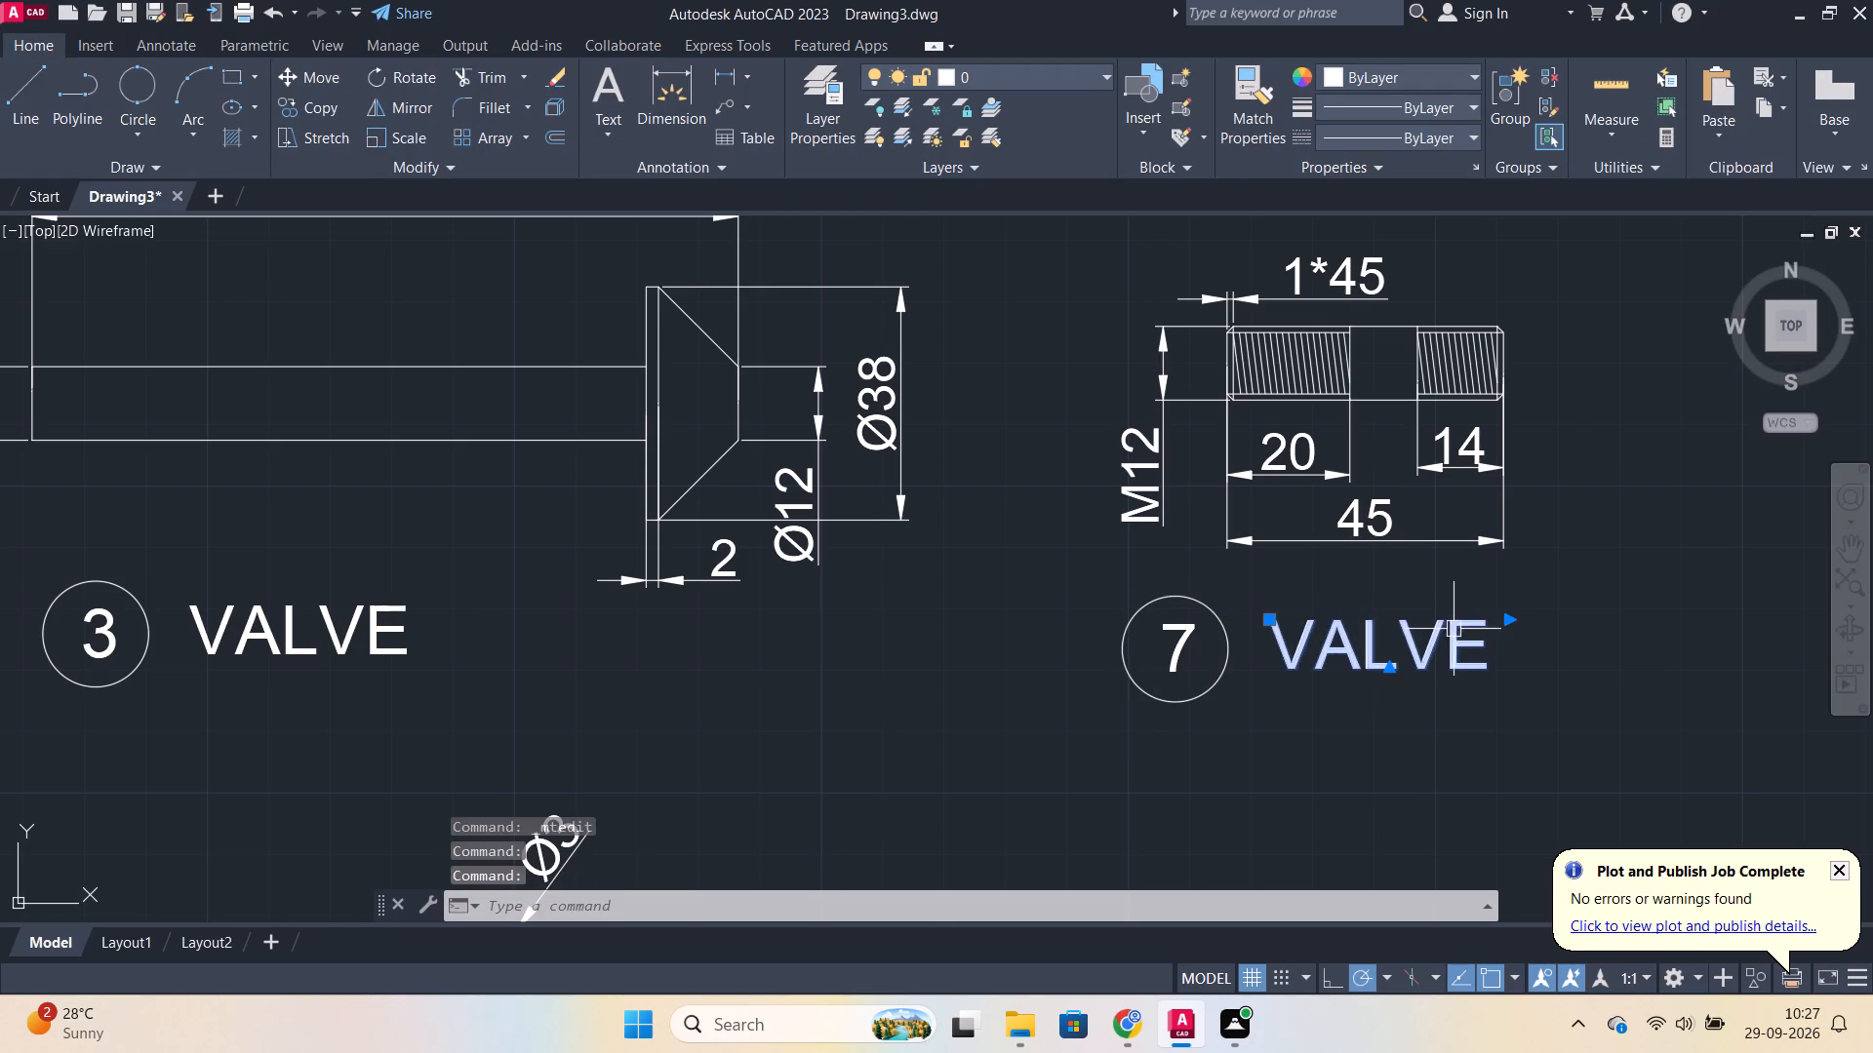
pyautogui.doubleClick(1461, 634)
pyautogui.click(1490, 649)
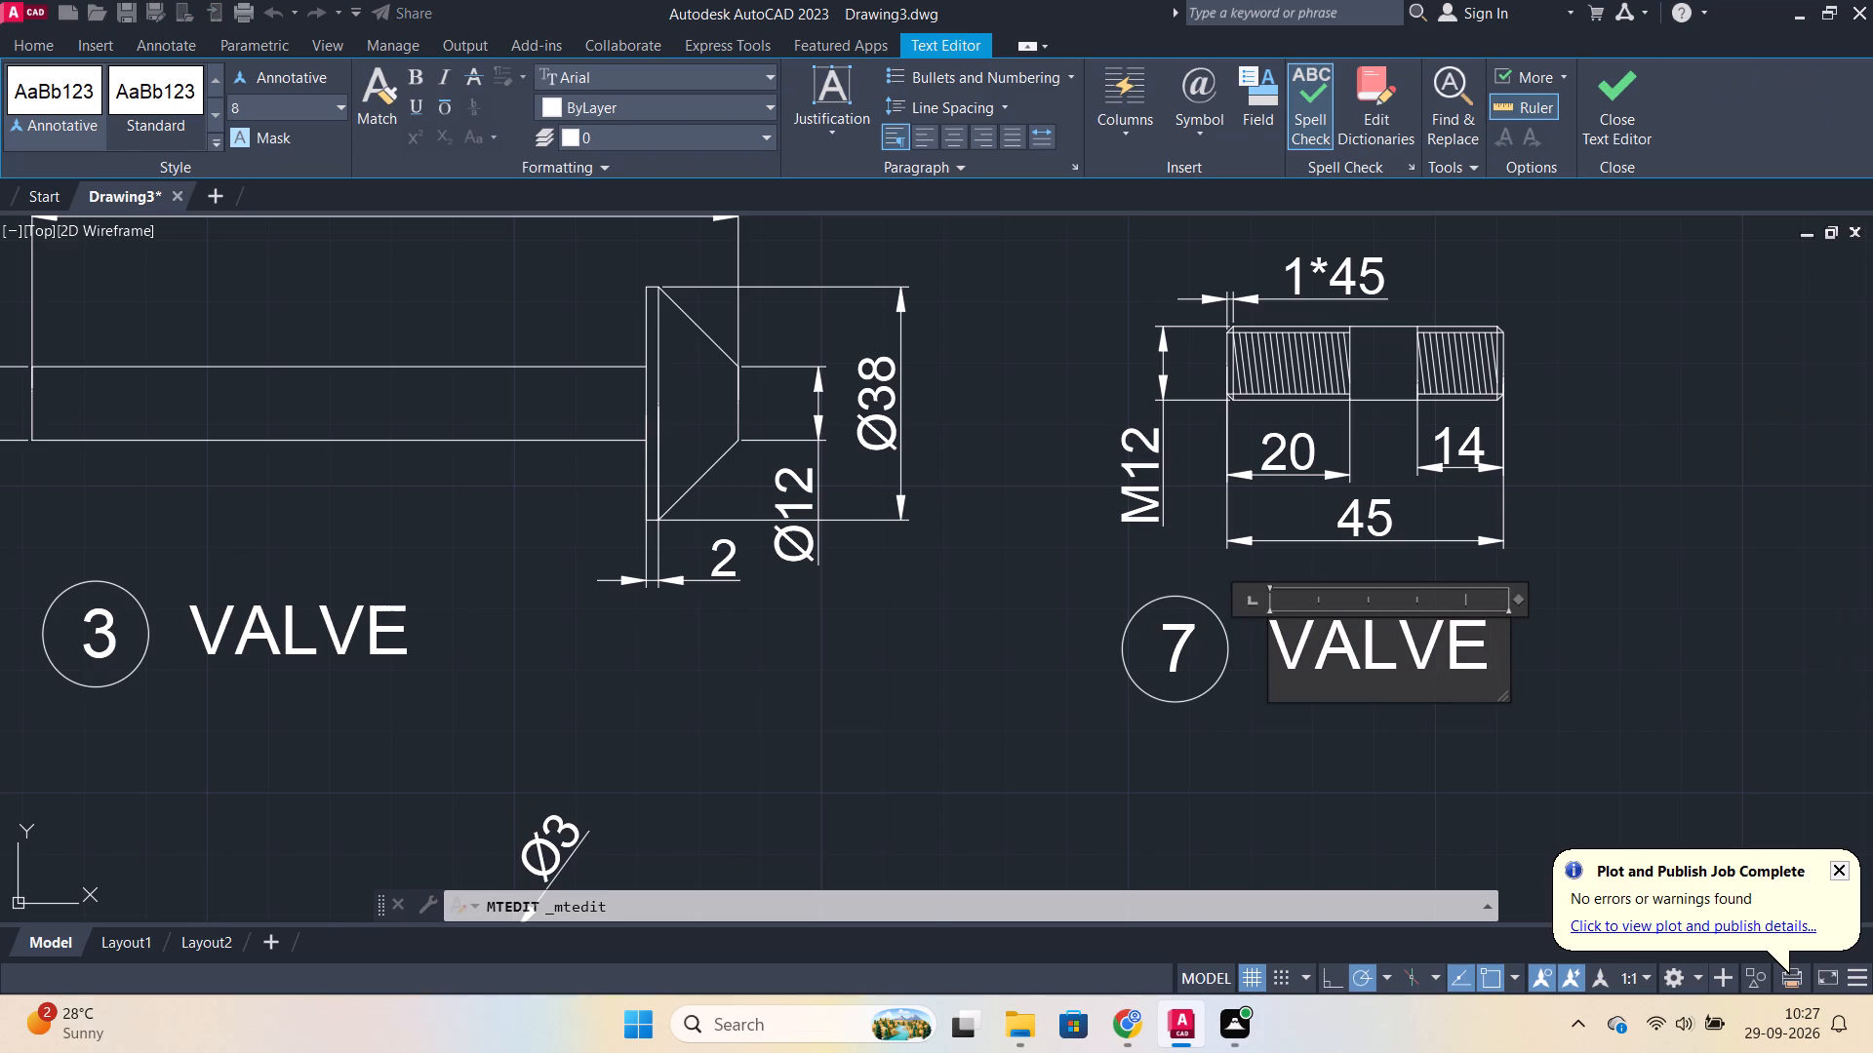
pyautogui.press('BackSpace')
pyautogui.press('BackSpace')
pyautogui.press('BackSpace')
pyautogui.press('BackSpace')
pyautogui.press('BackSpace')
pyautogui.press('BackSpace')
pyautogui.press('BackSpace')
pyautogui.press('BackSpace')
pyautogui.write('STUD')
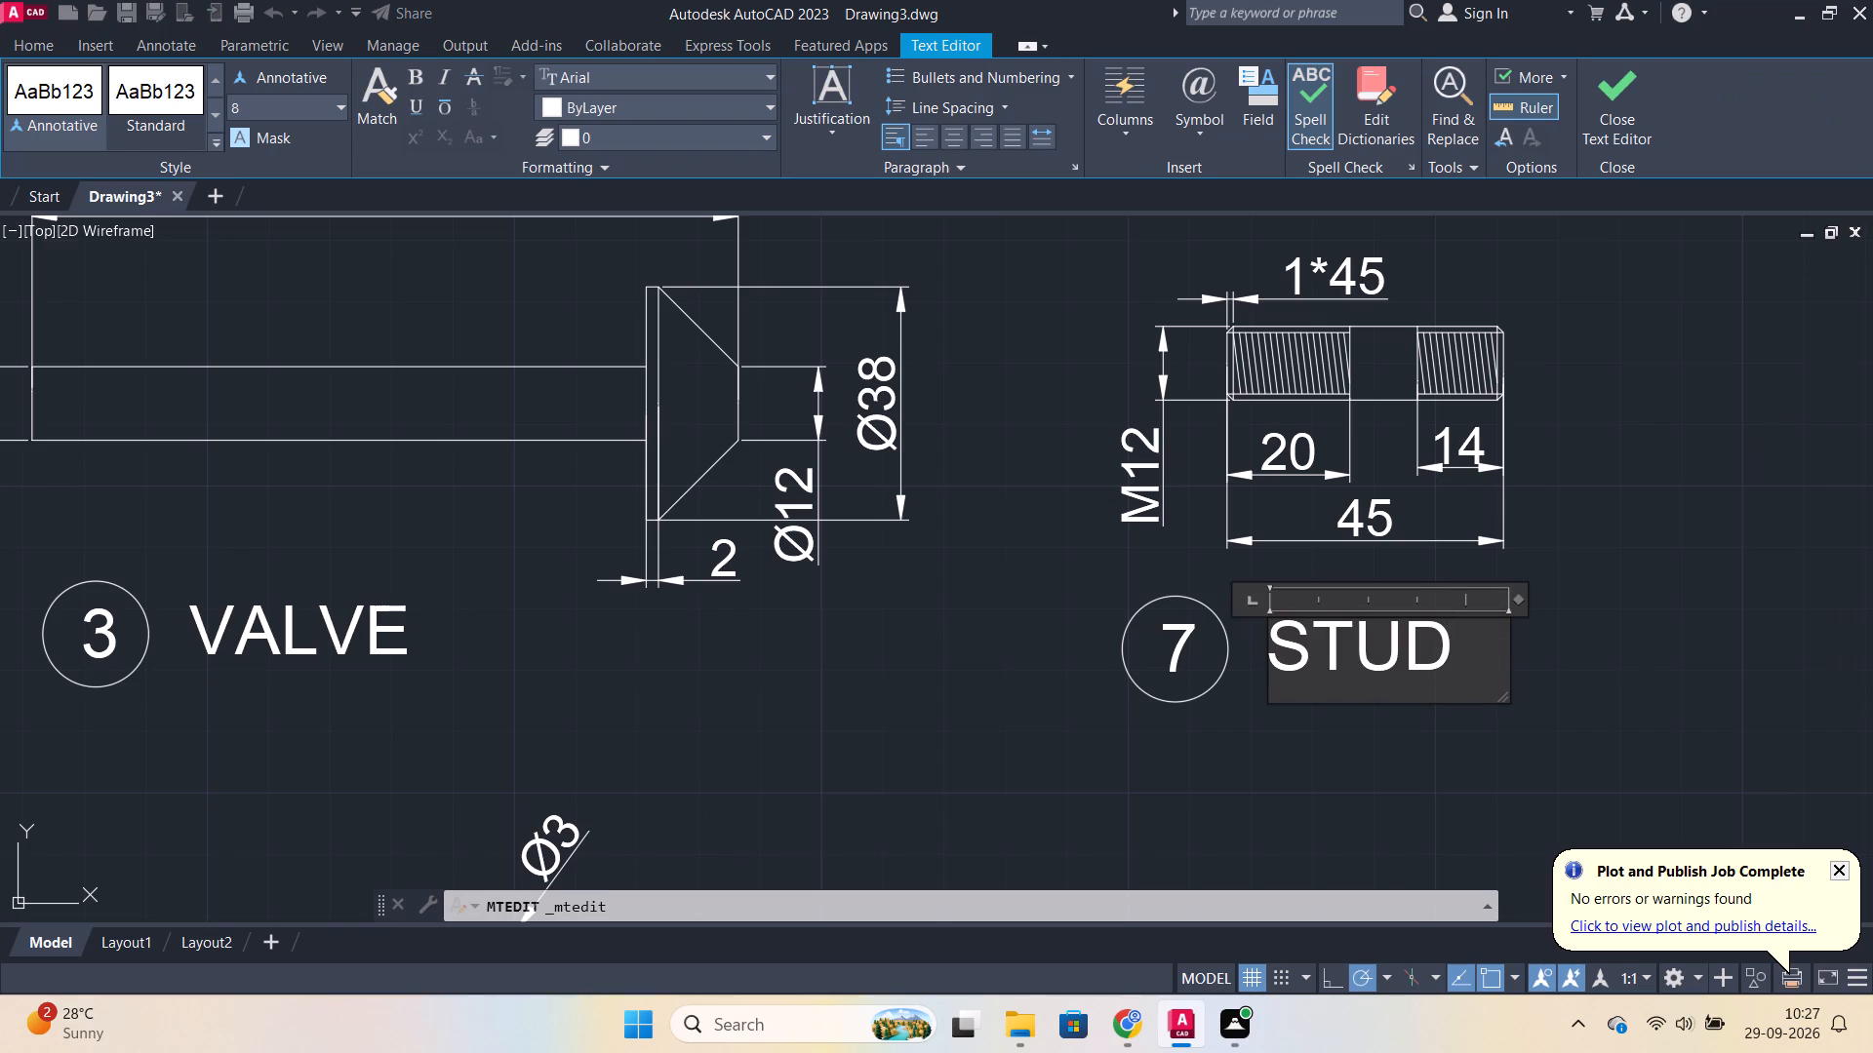
pyautogui.press('Left')
pyautogui.press('Left')
pyautogui.press('Left')
pyautogui.press('Left')
pyautogui.write('2*')
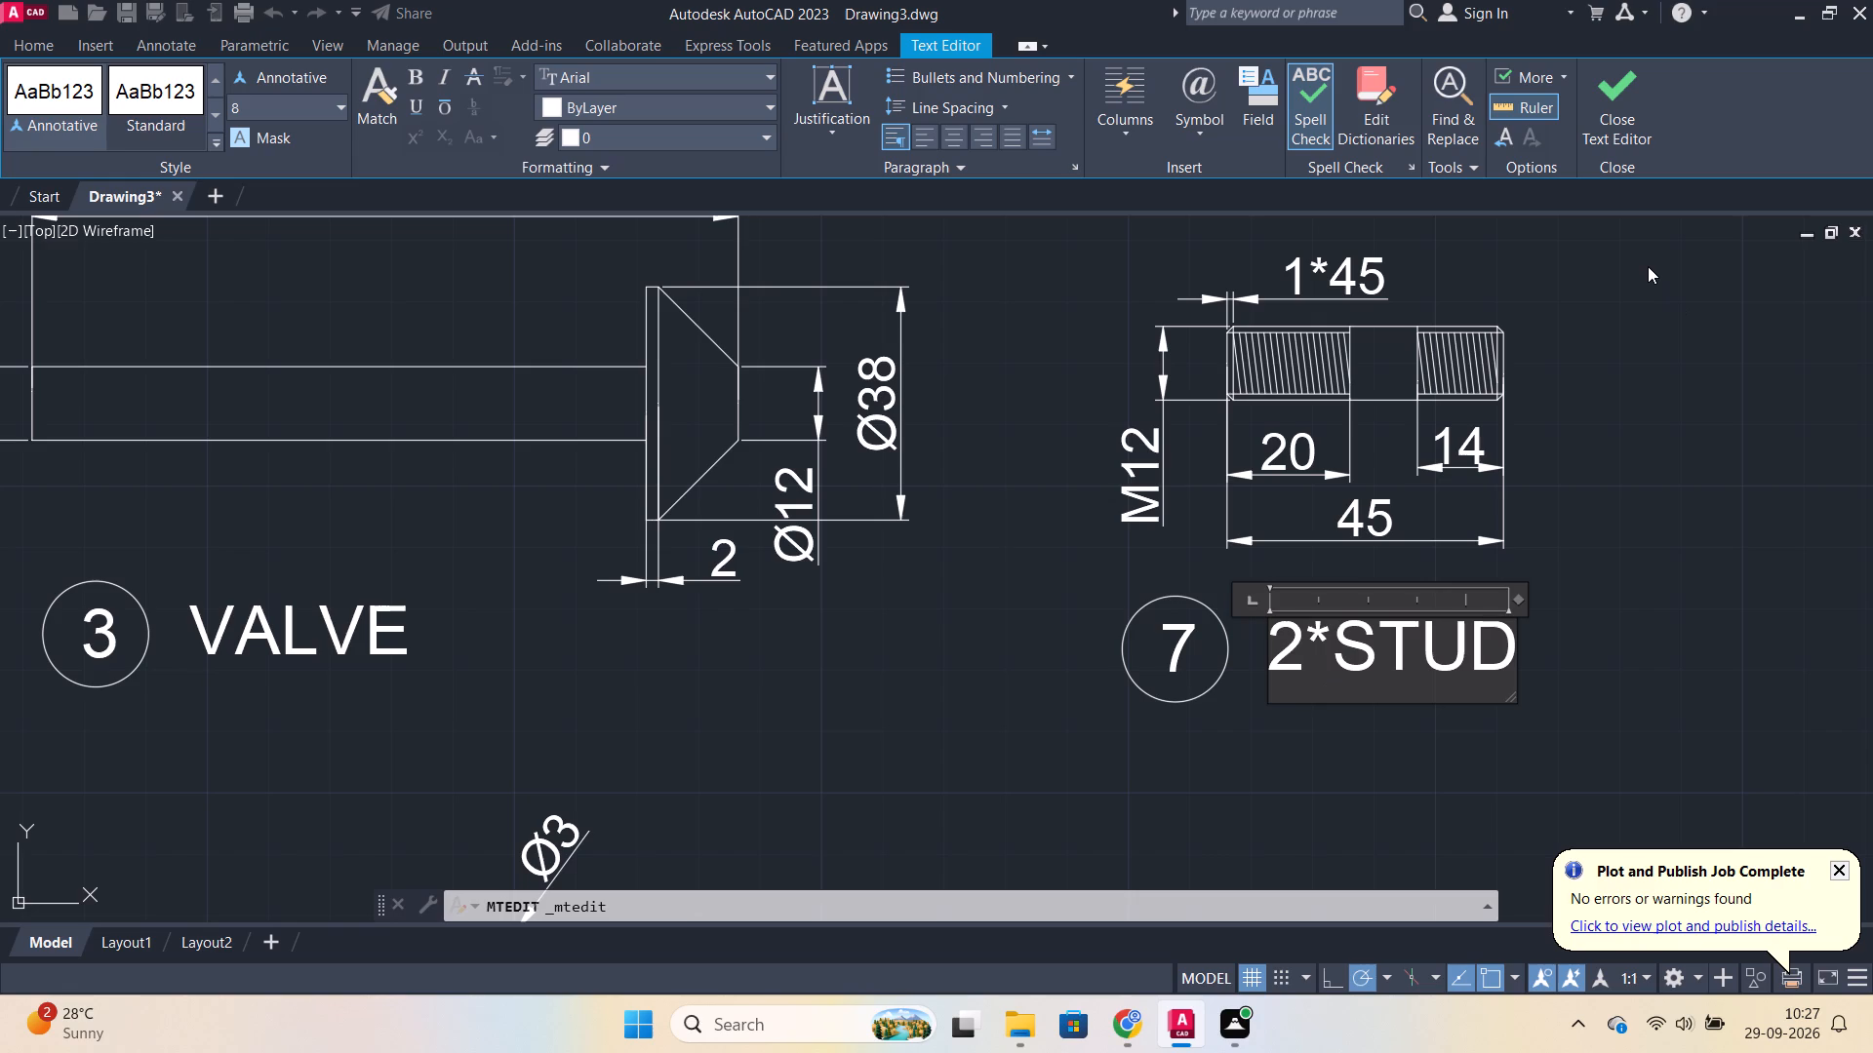
pyautogui.click(1610, 96)
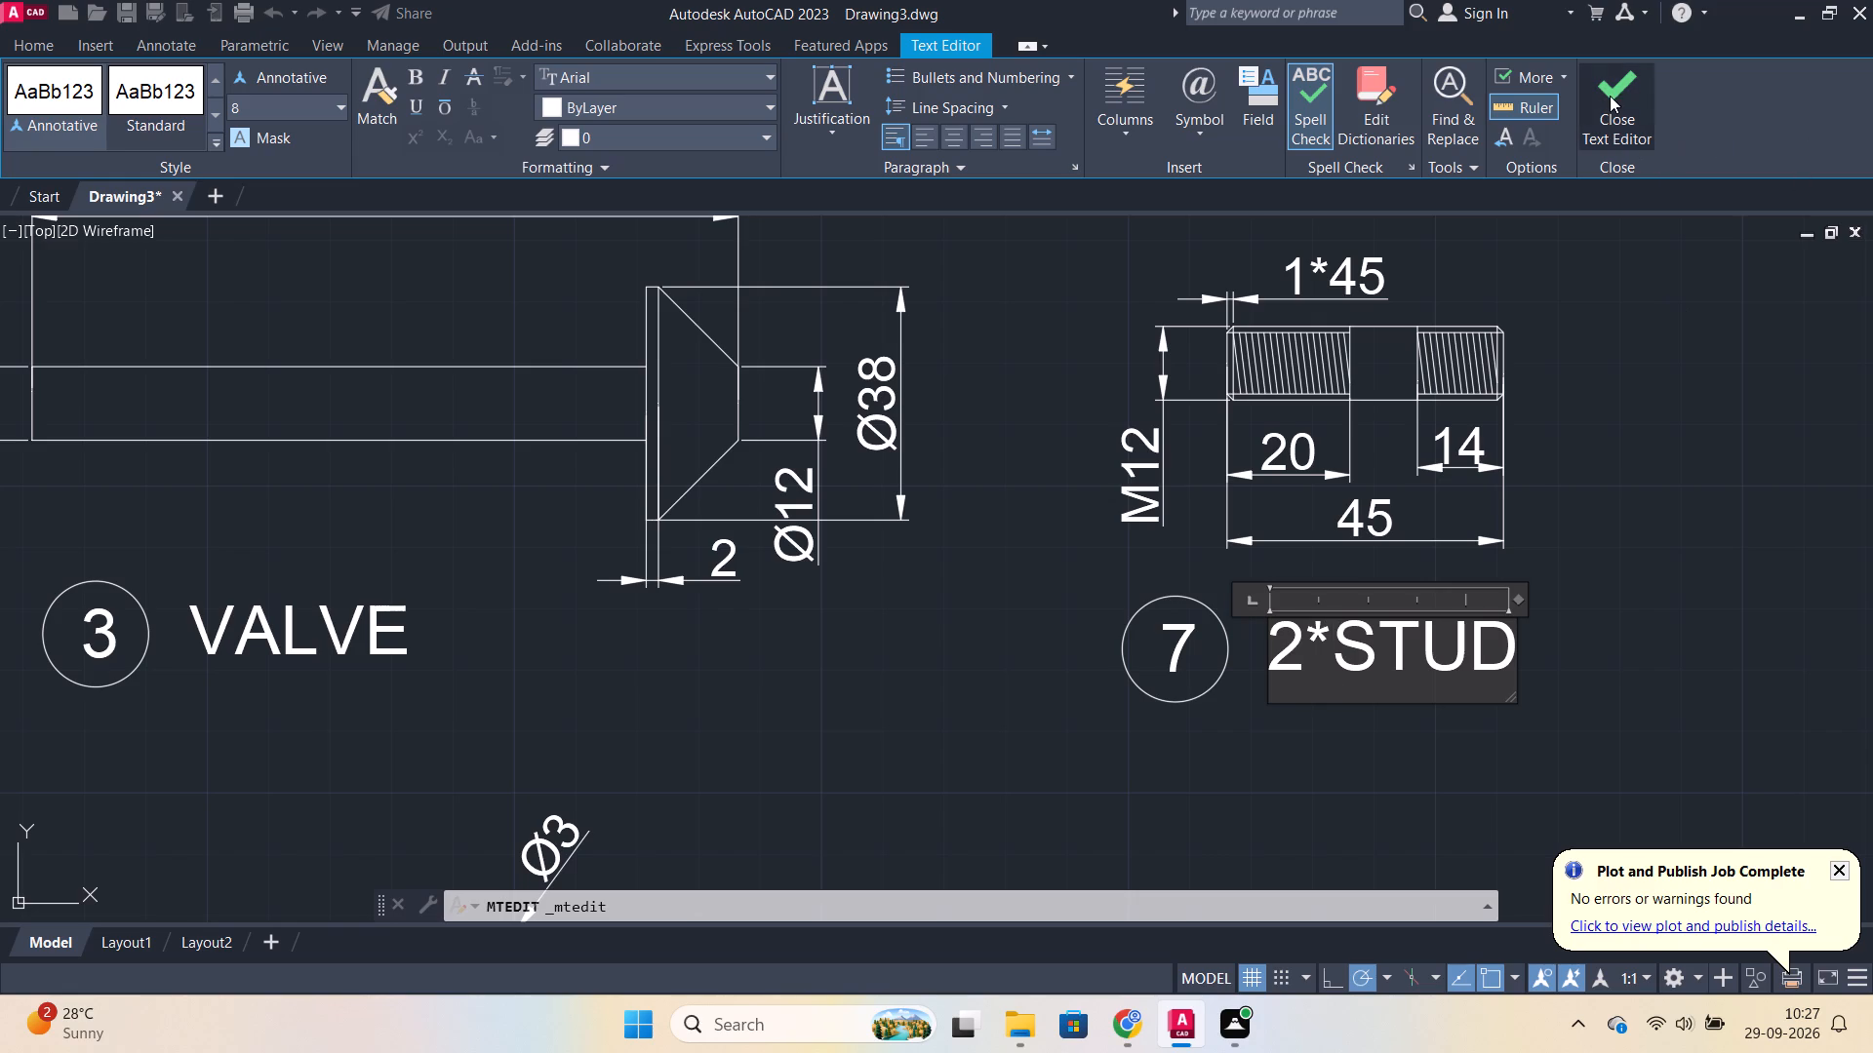
# Review the part drawings across the sheet and the free area beside part 4, below the stud.
pyautogui.scroll(-2, 1562, 368)
pyautogui.scroll(-1, 1546, 504)
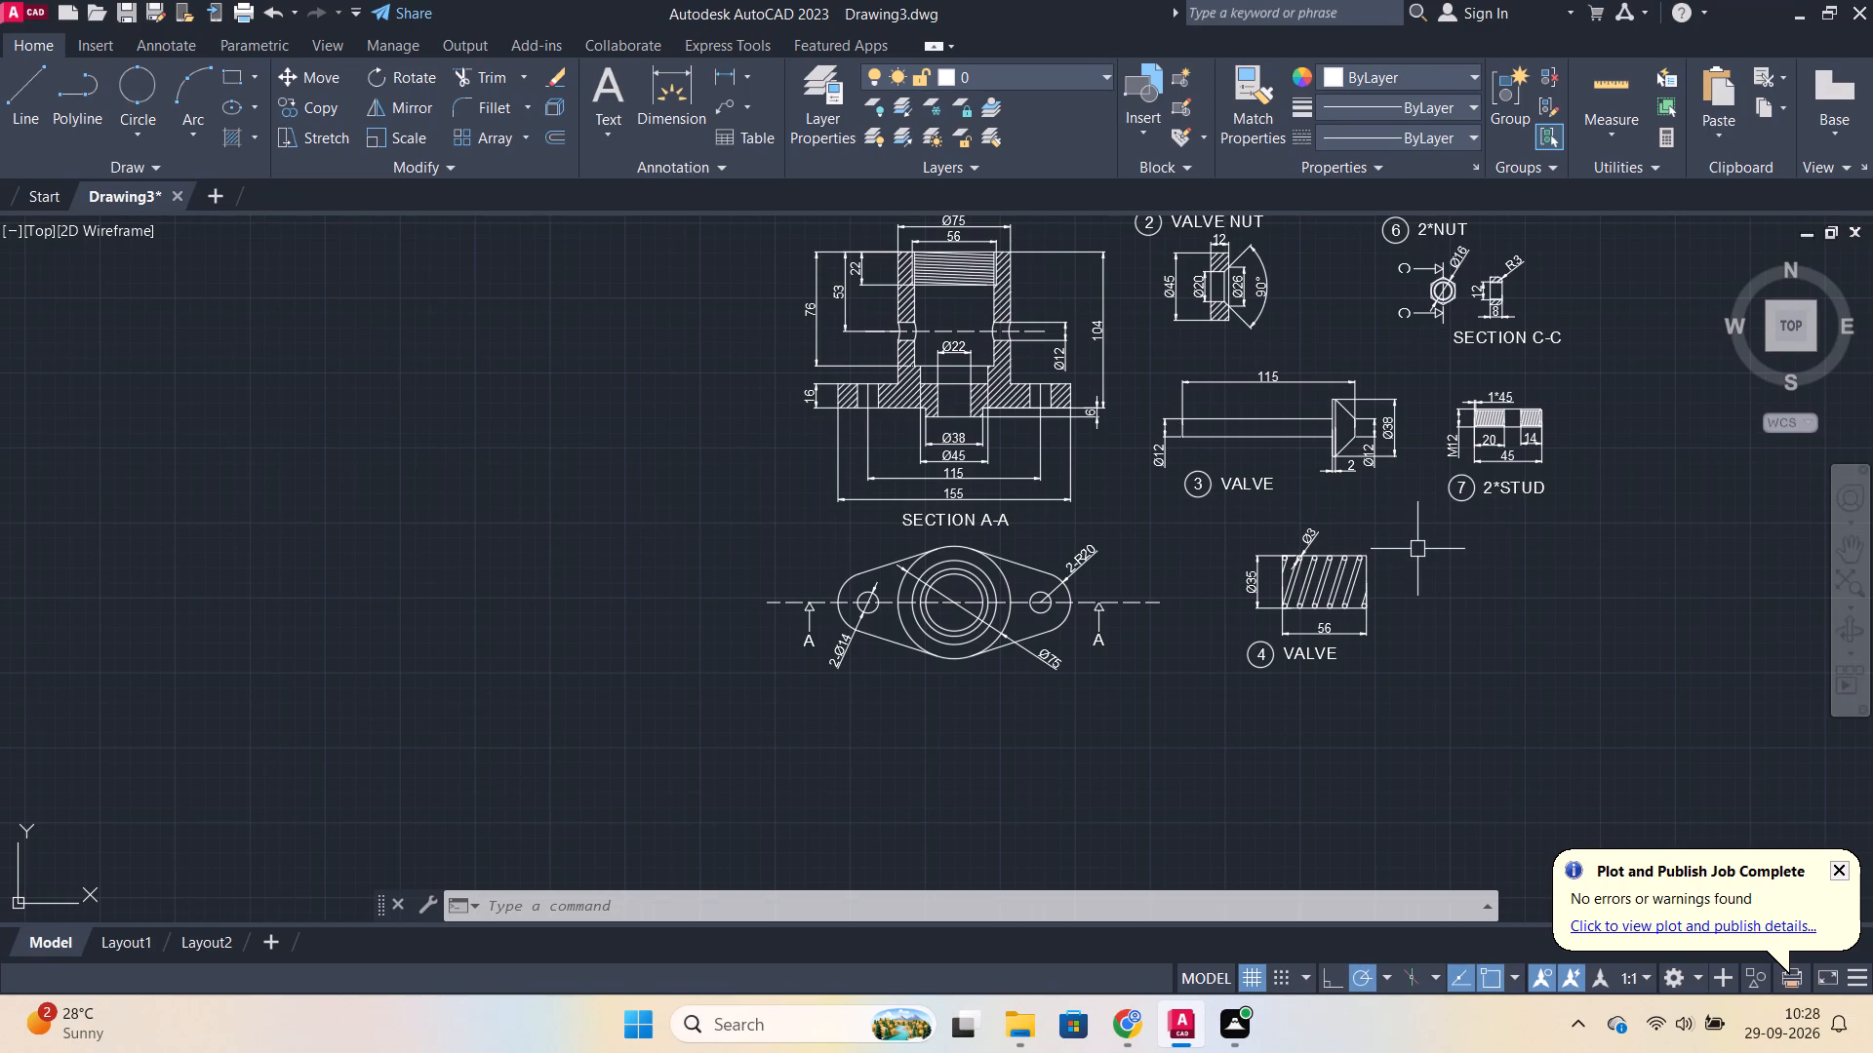
pyautogui.scroll(1, 1440, 564)
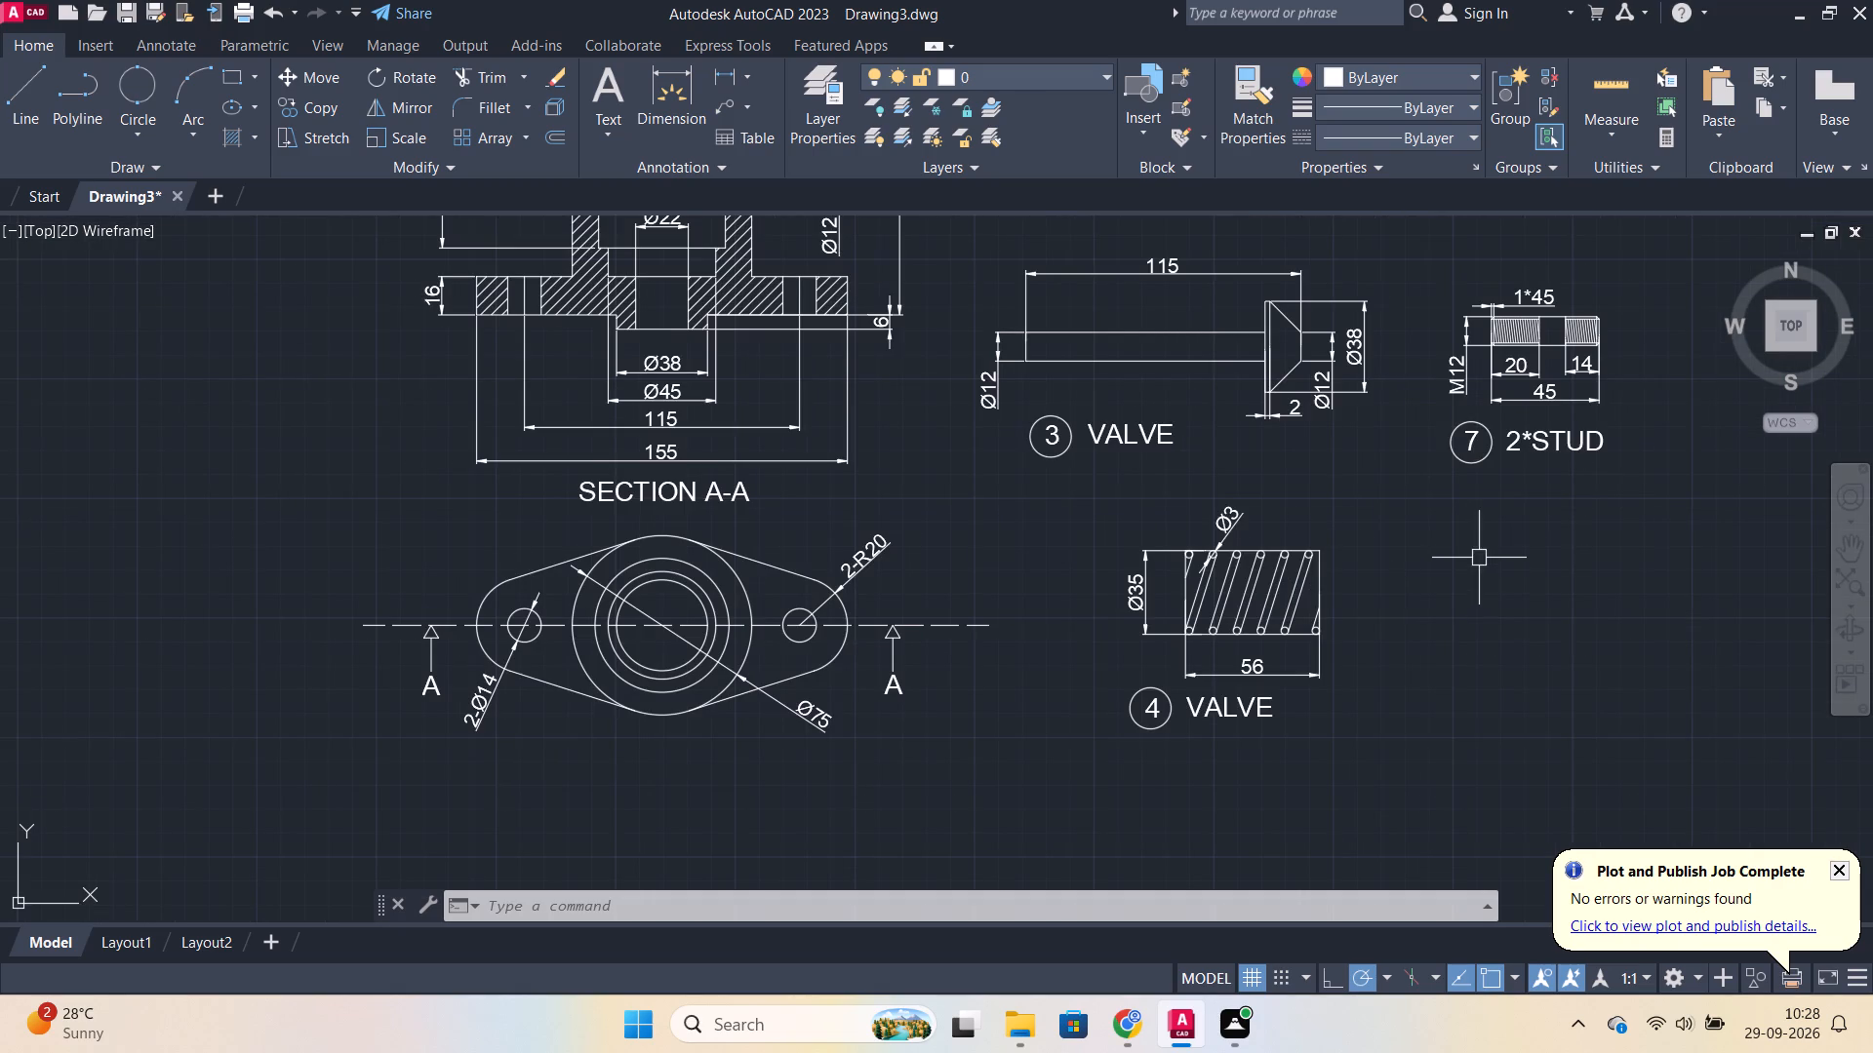
pyautogui.scroll(1, 1479, 557)
pyautogui.scroll(-1, 1392, 526)
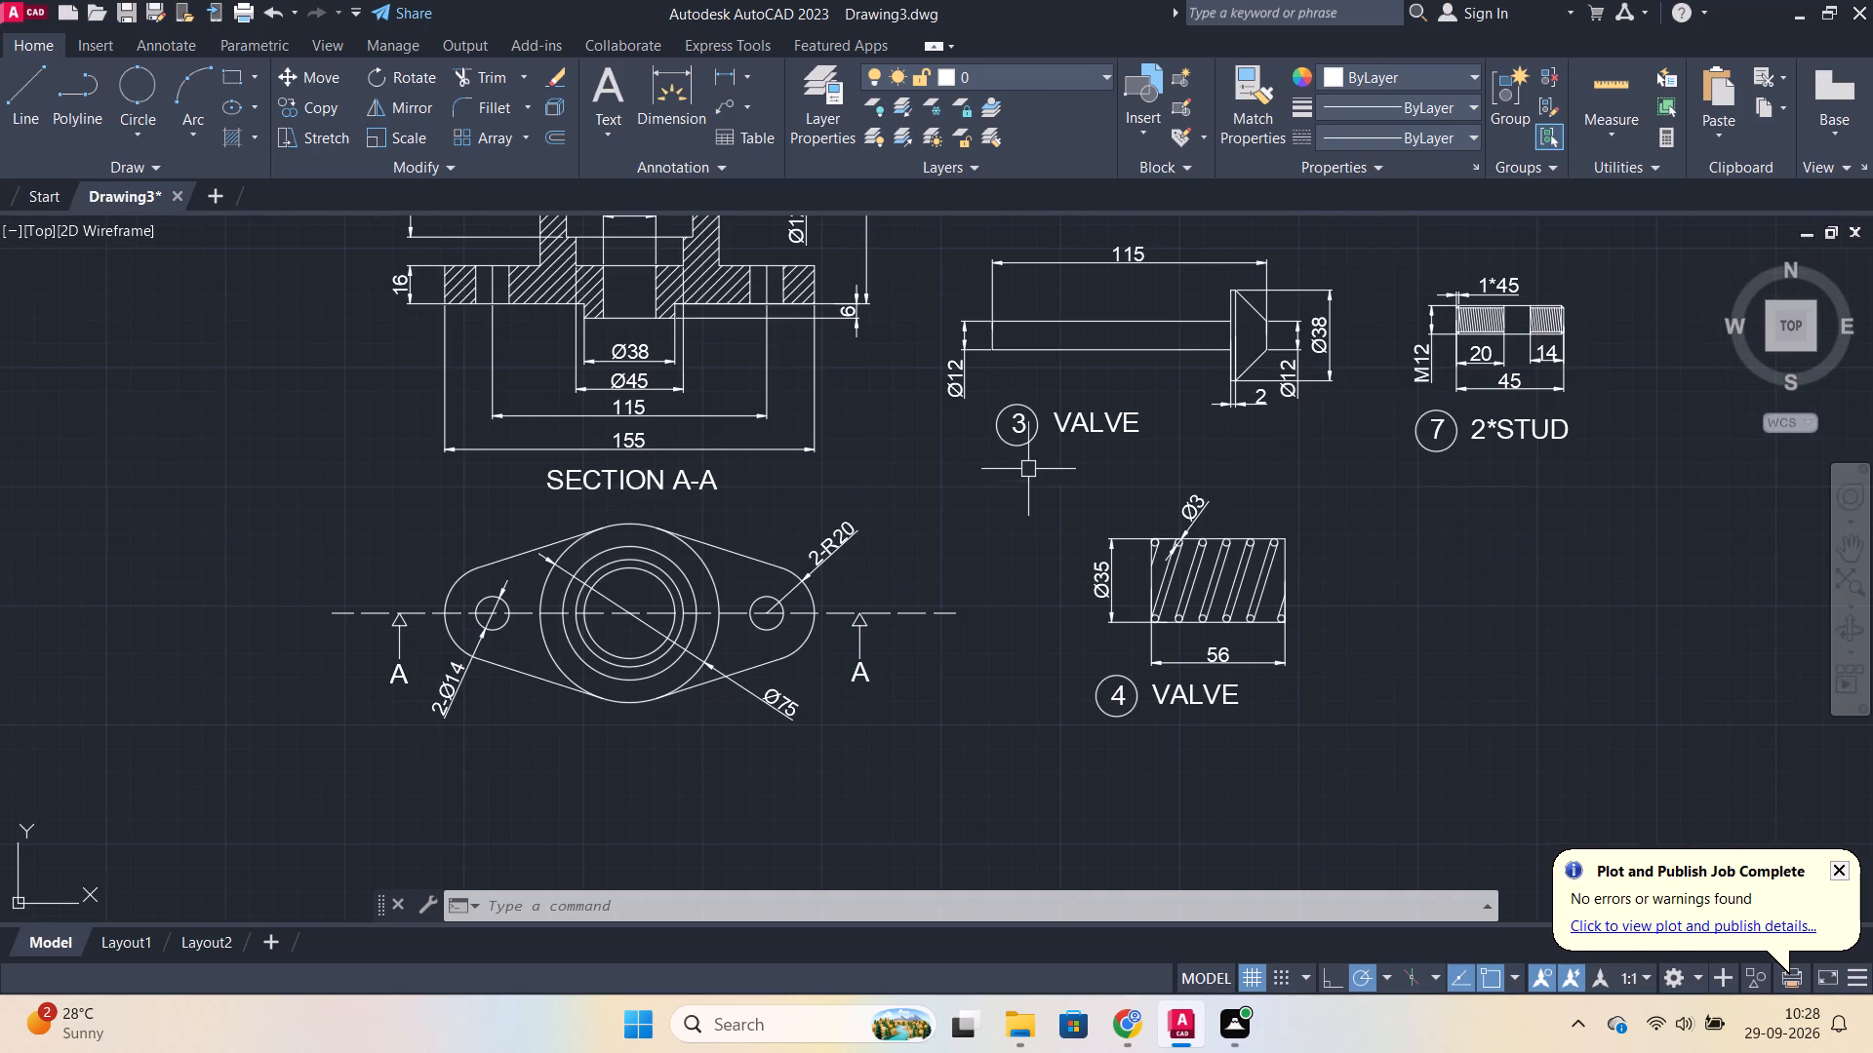
pyautogui.moveTo(1293, 490); pyautogui.dragTo(1531, 578, button='middle')
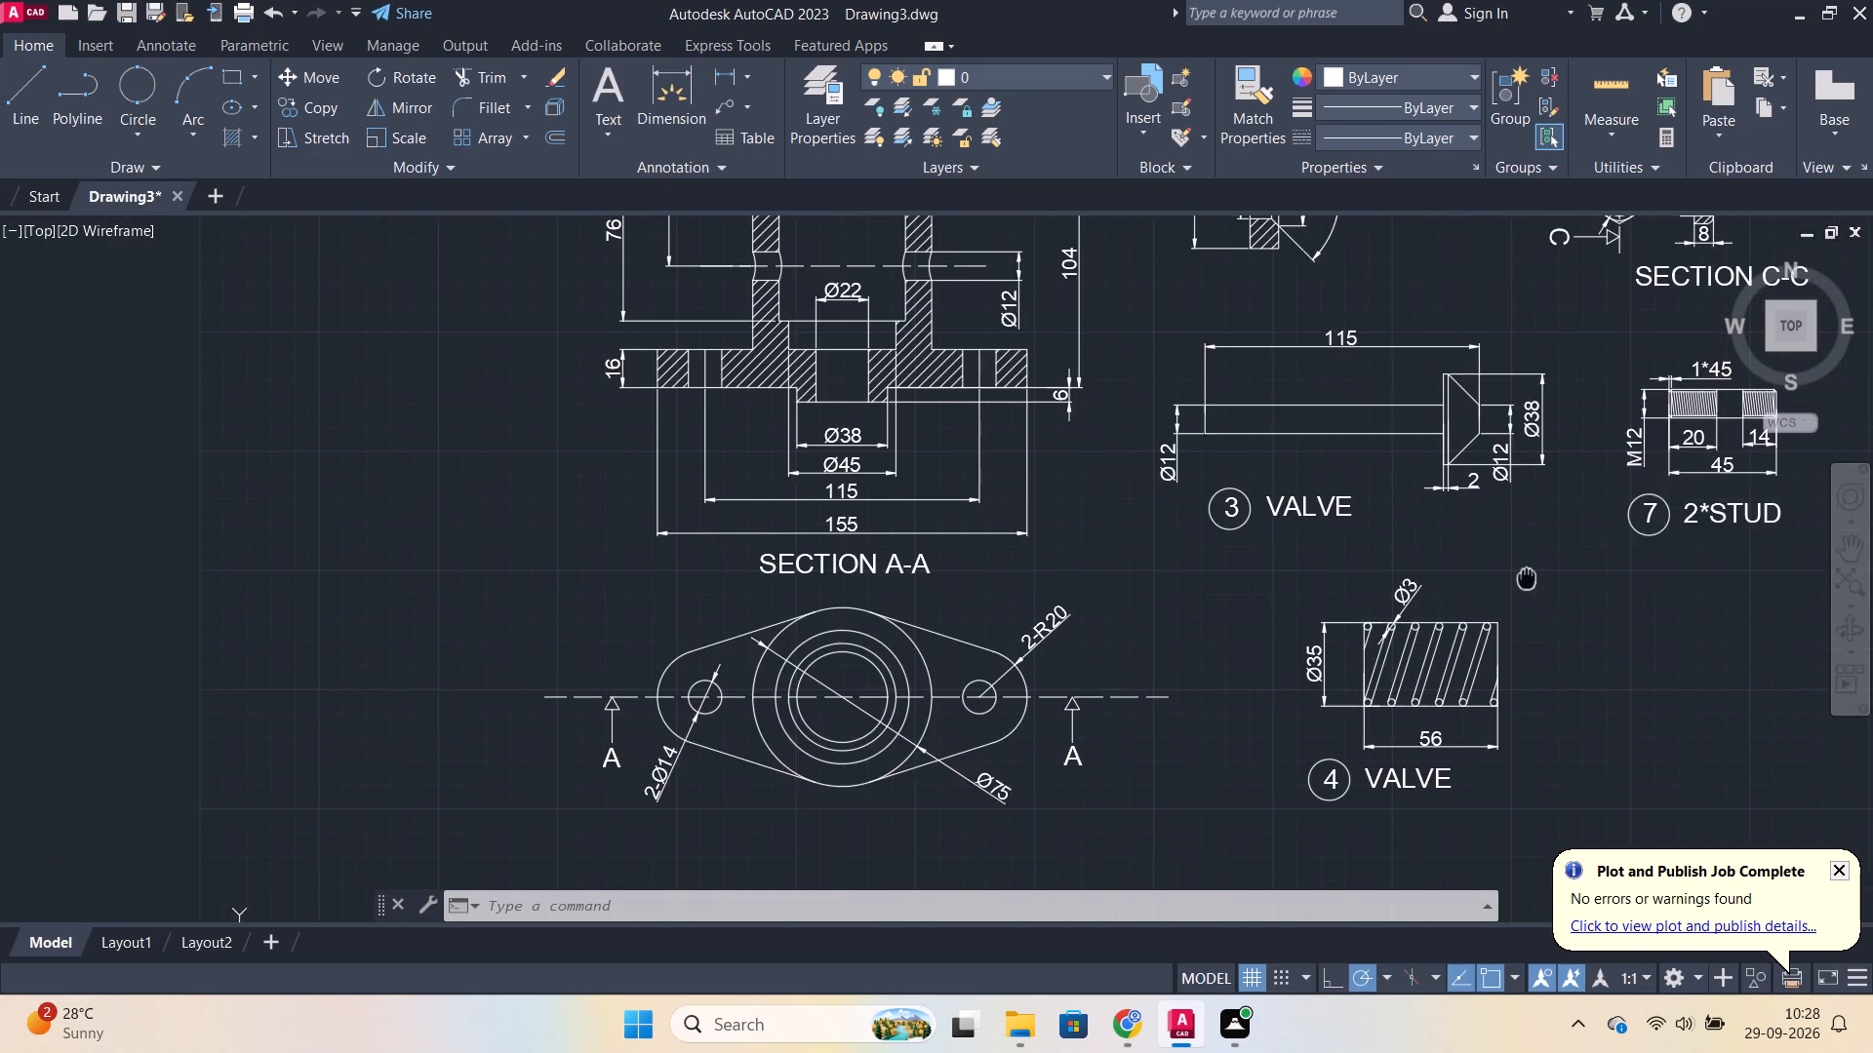
pyautogui.moveTo(1531, 578); pyautogui.dragTo(1252, 587, button='middle')
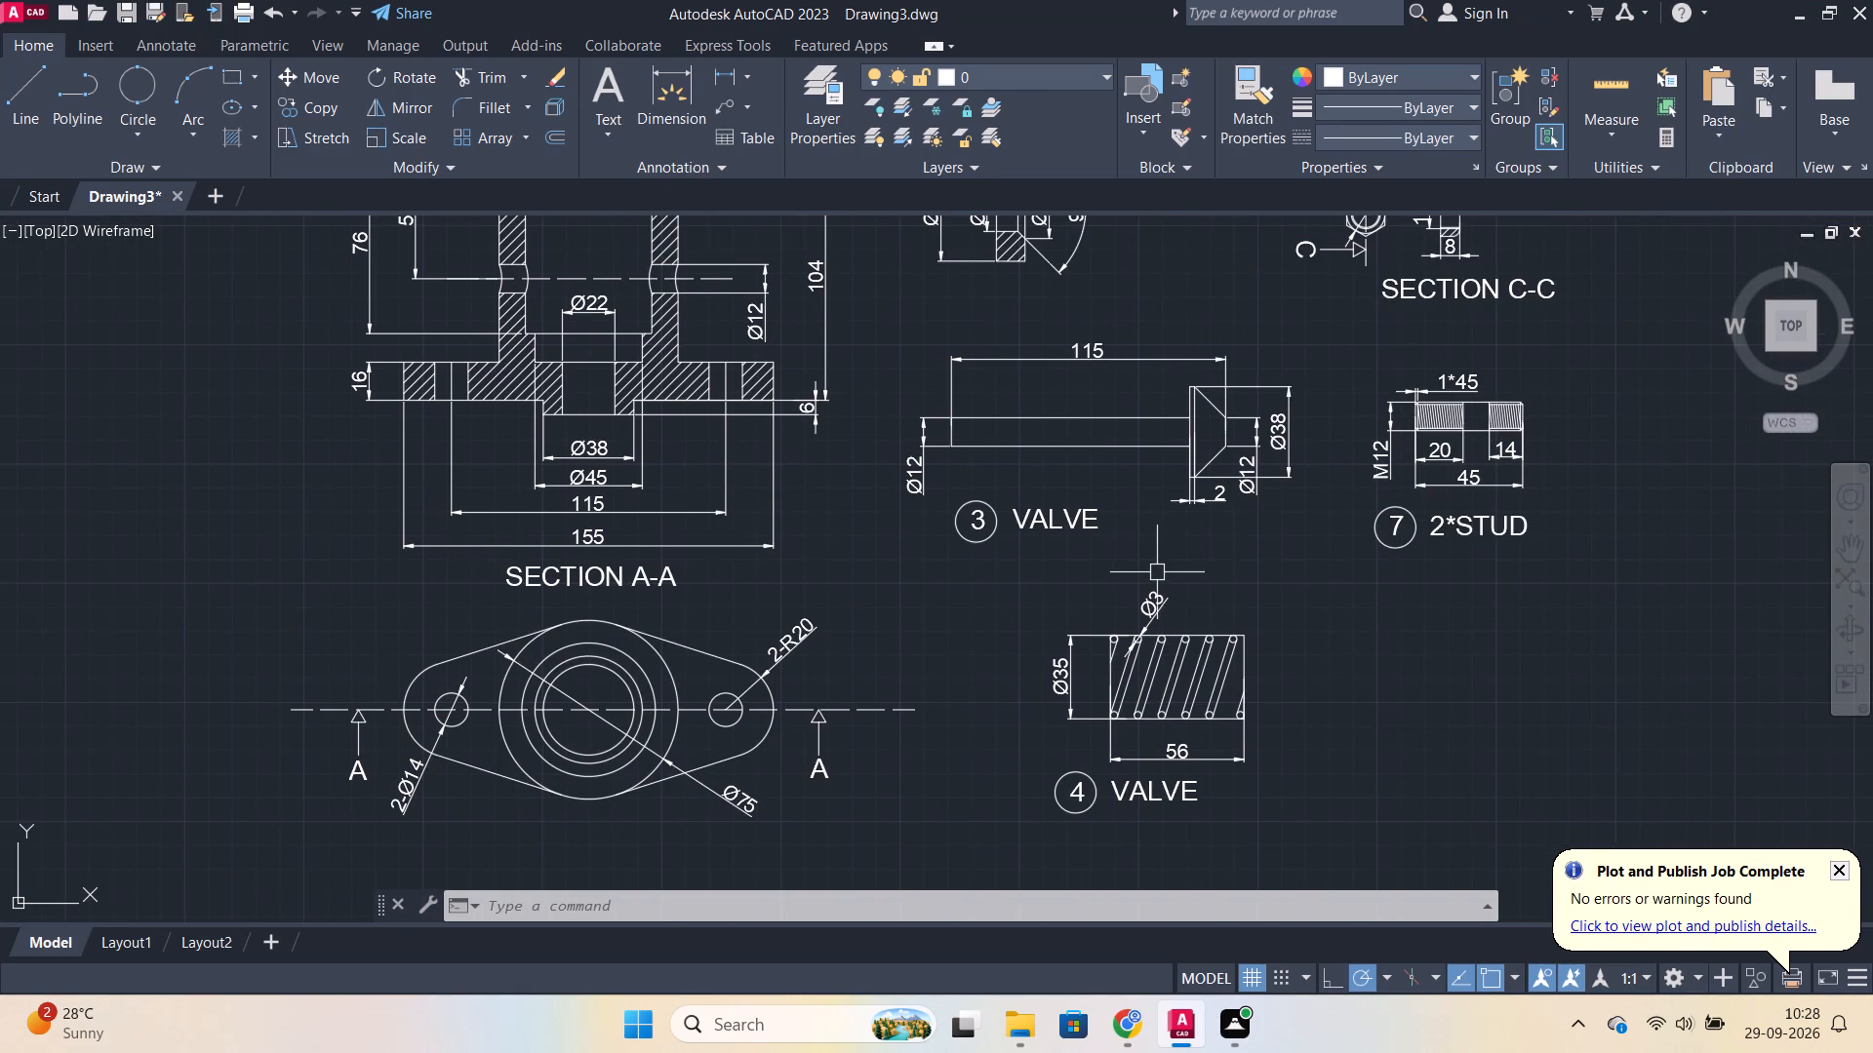
pyautogui.scroll(-3, 1342, 598)
pyautogui.scroll(2, 1342, 598)
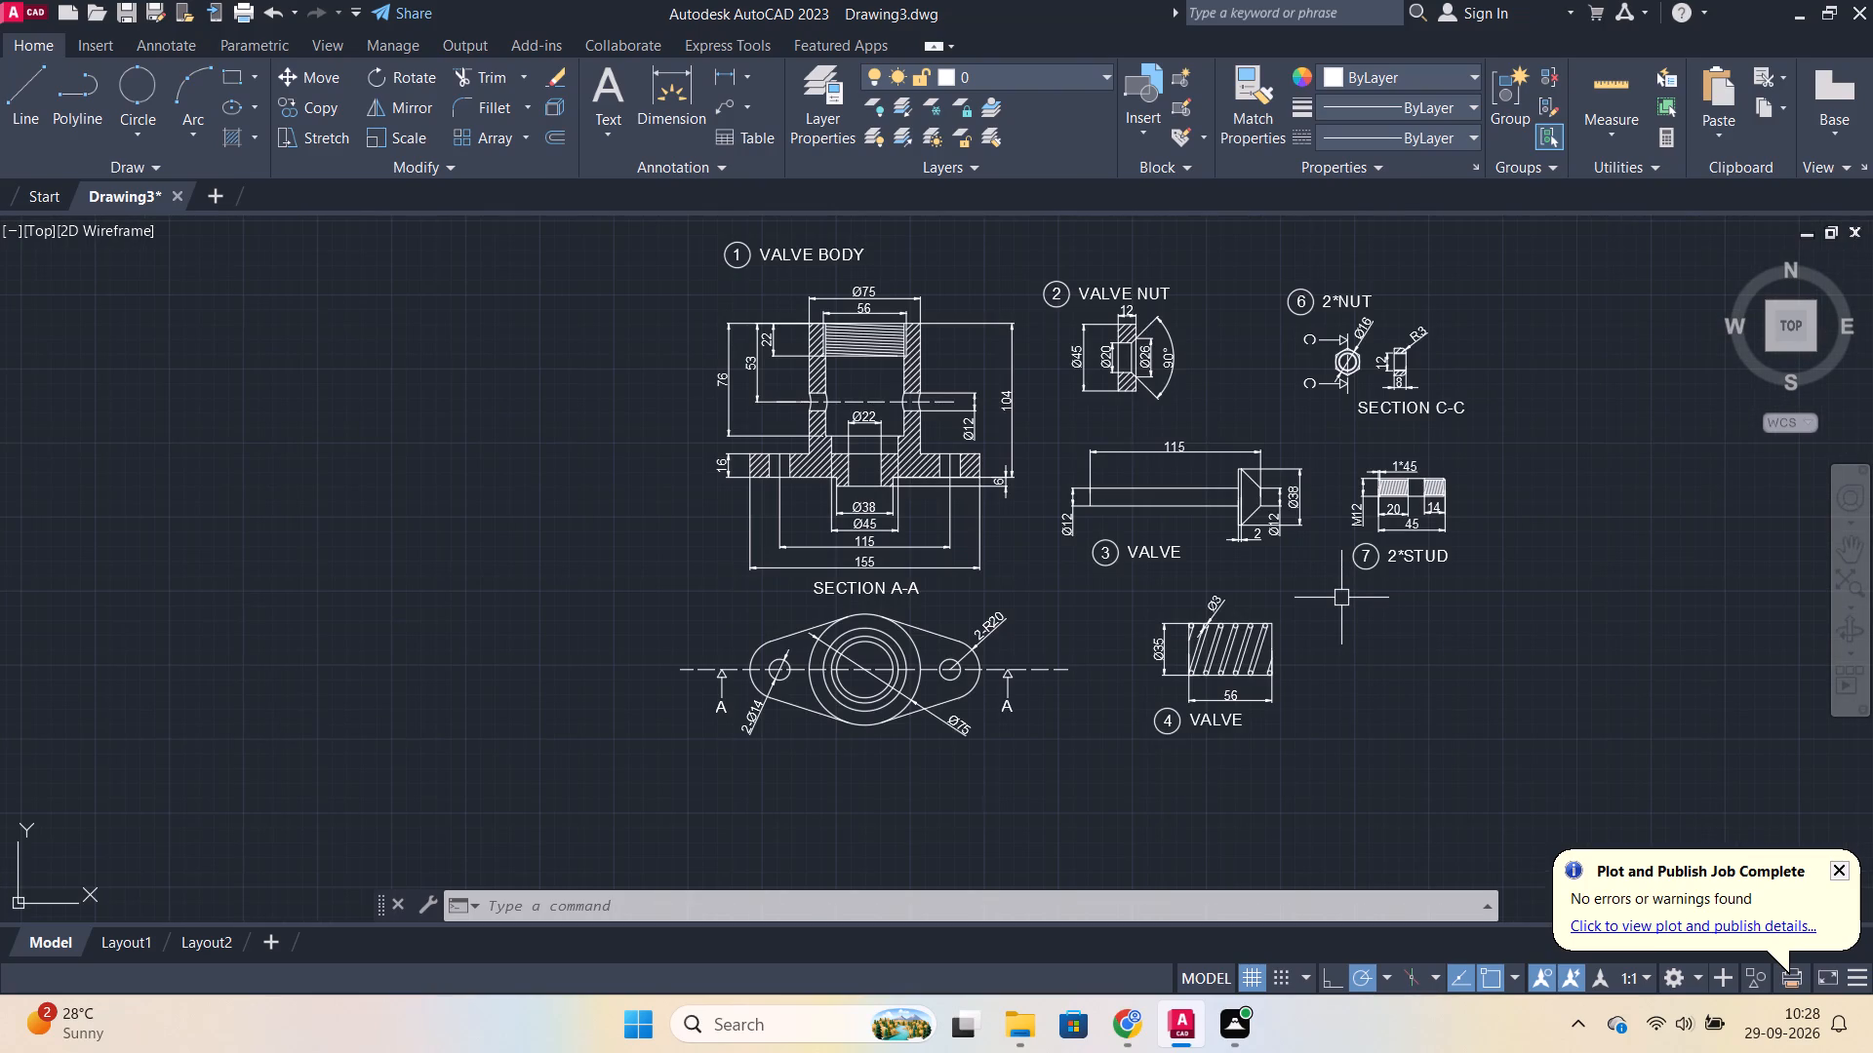
pyautogui.moveTo(1352, 623); pyautogui.dragTo(1161, 580, button='middle')
pyautogui.scroll(1, 1176, 580)
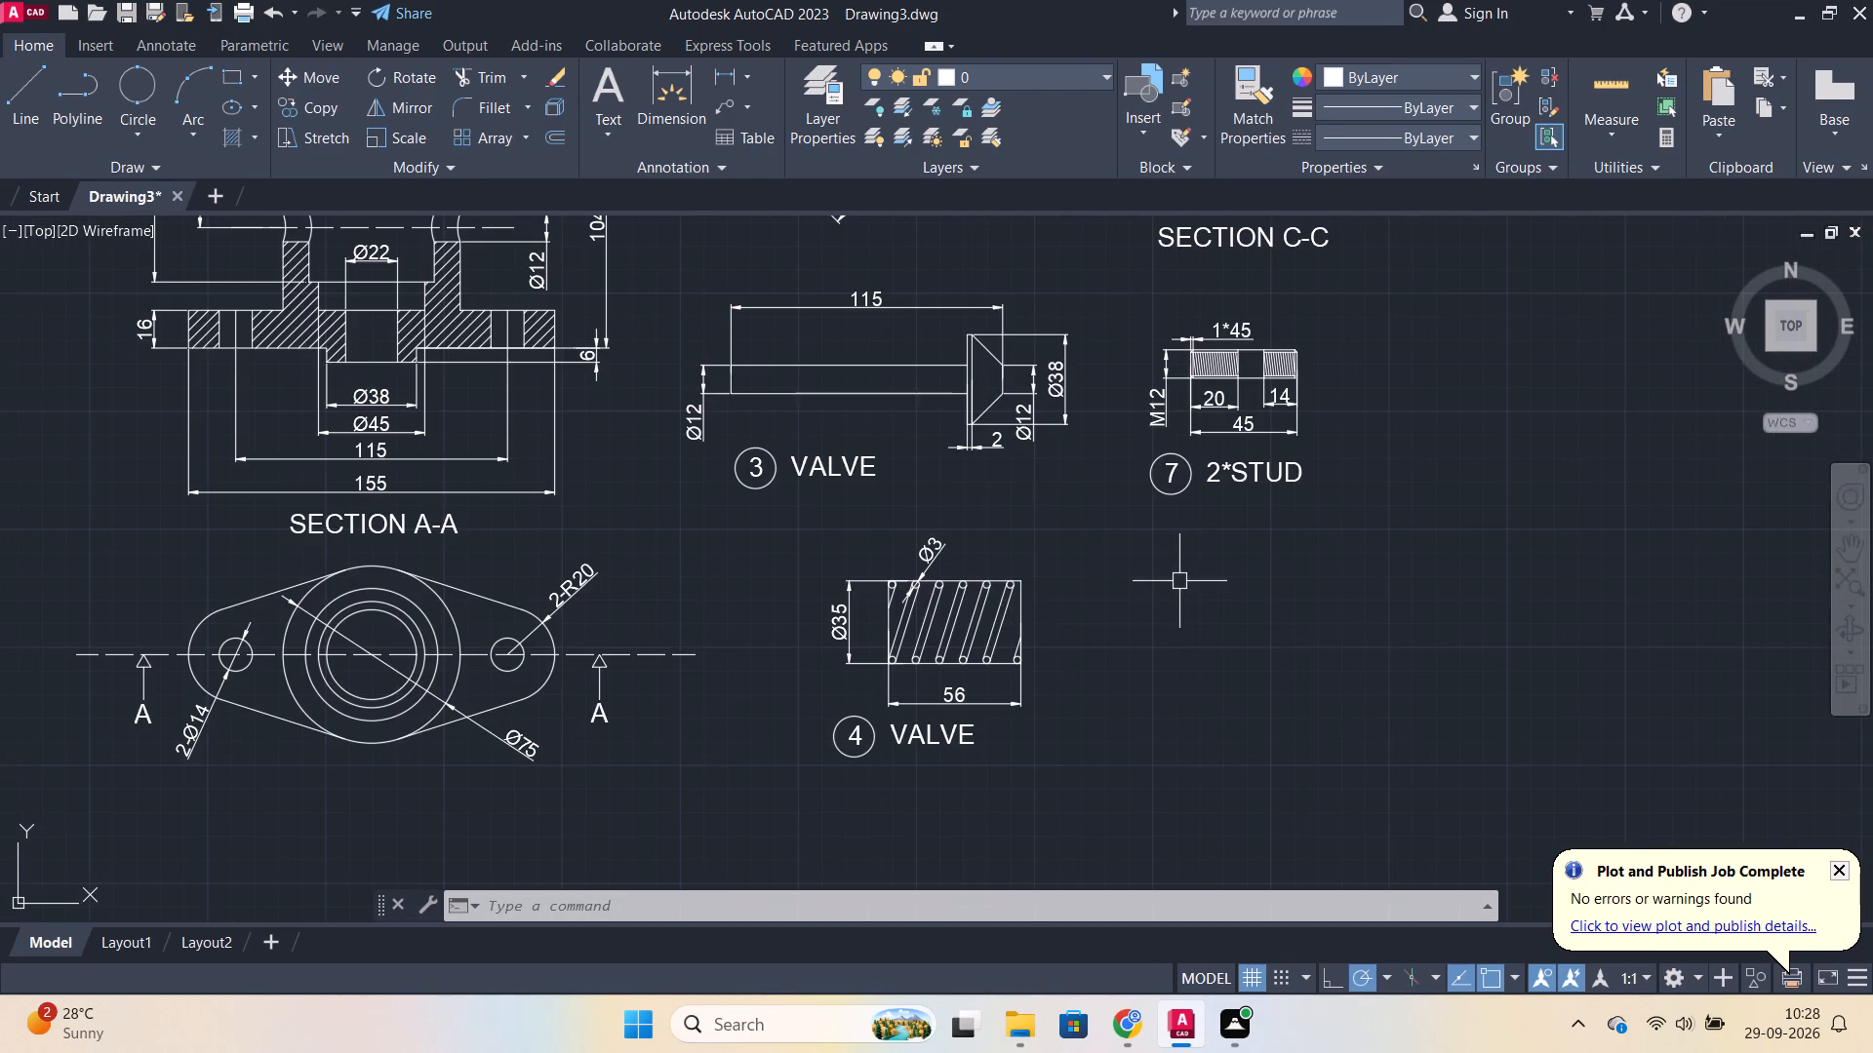
pyautogui.scroll(1, 1169, 604)
pyautogui.moveTo(1149, 614); pyautogui.dragTo(1000, 464, button='middle')
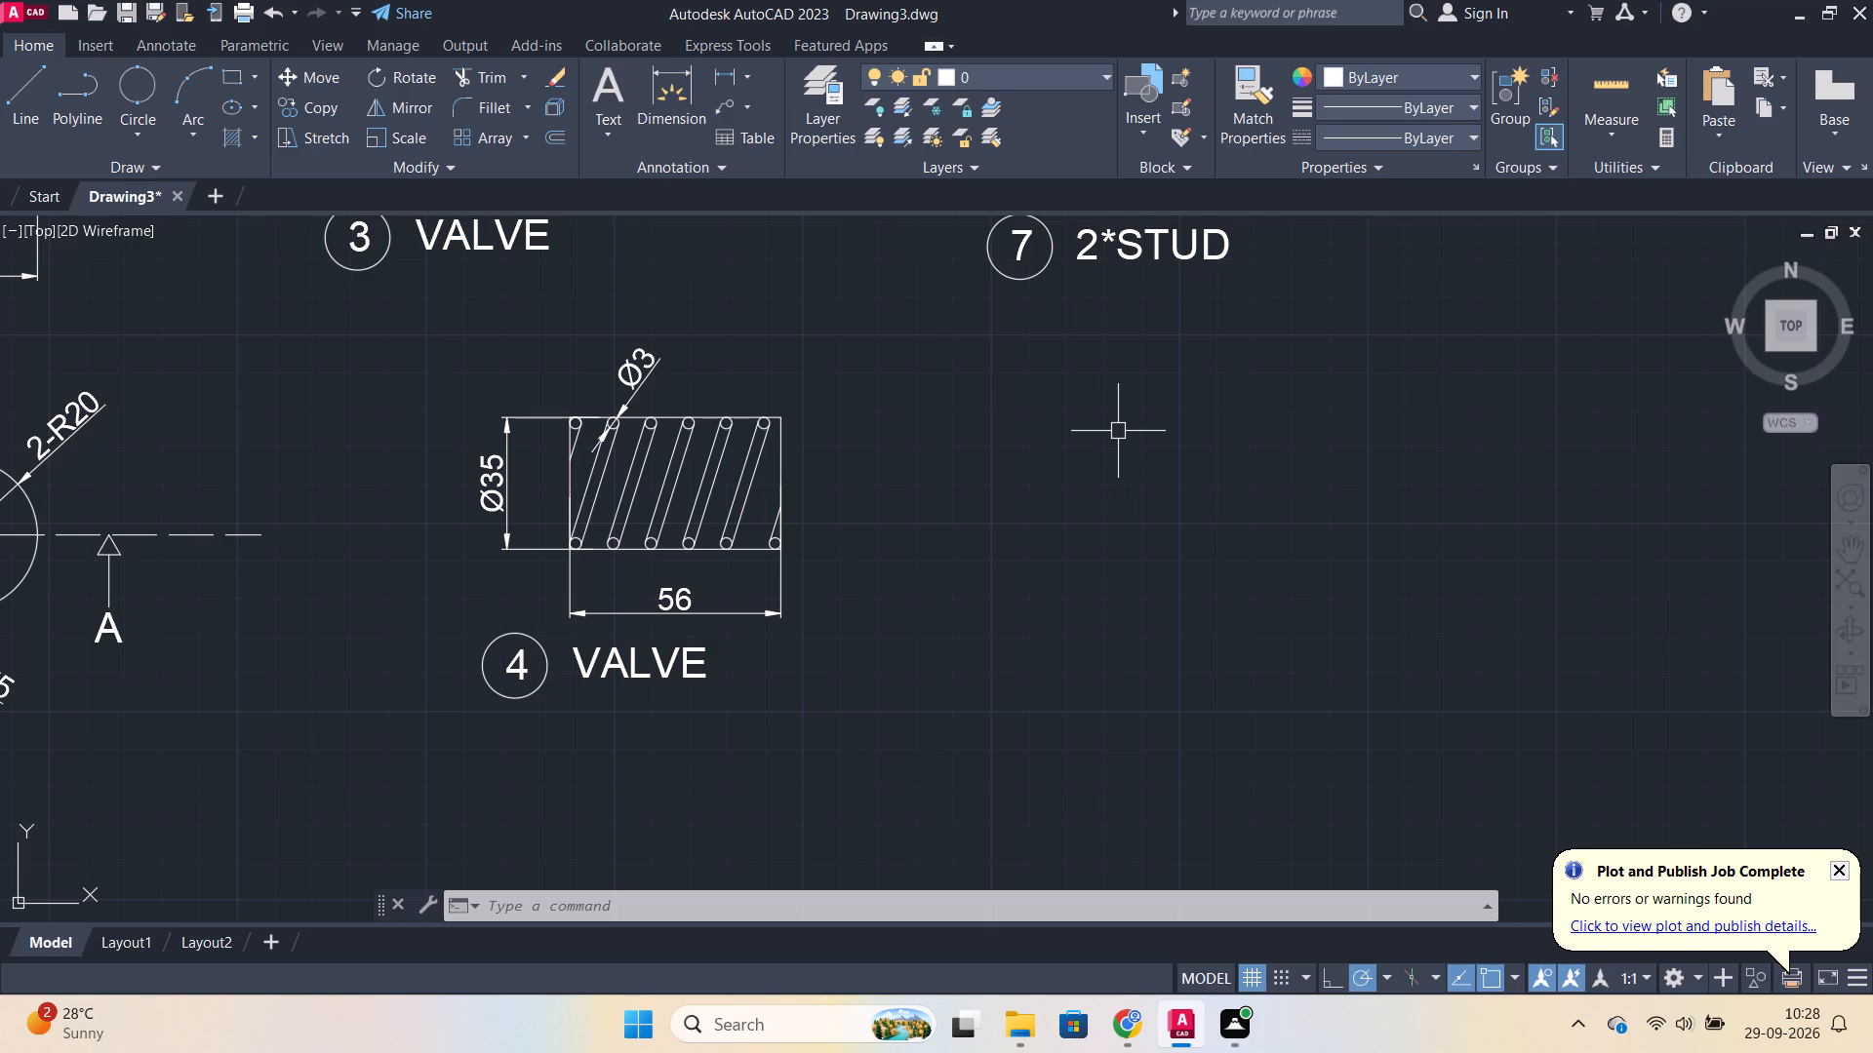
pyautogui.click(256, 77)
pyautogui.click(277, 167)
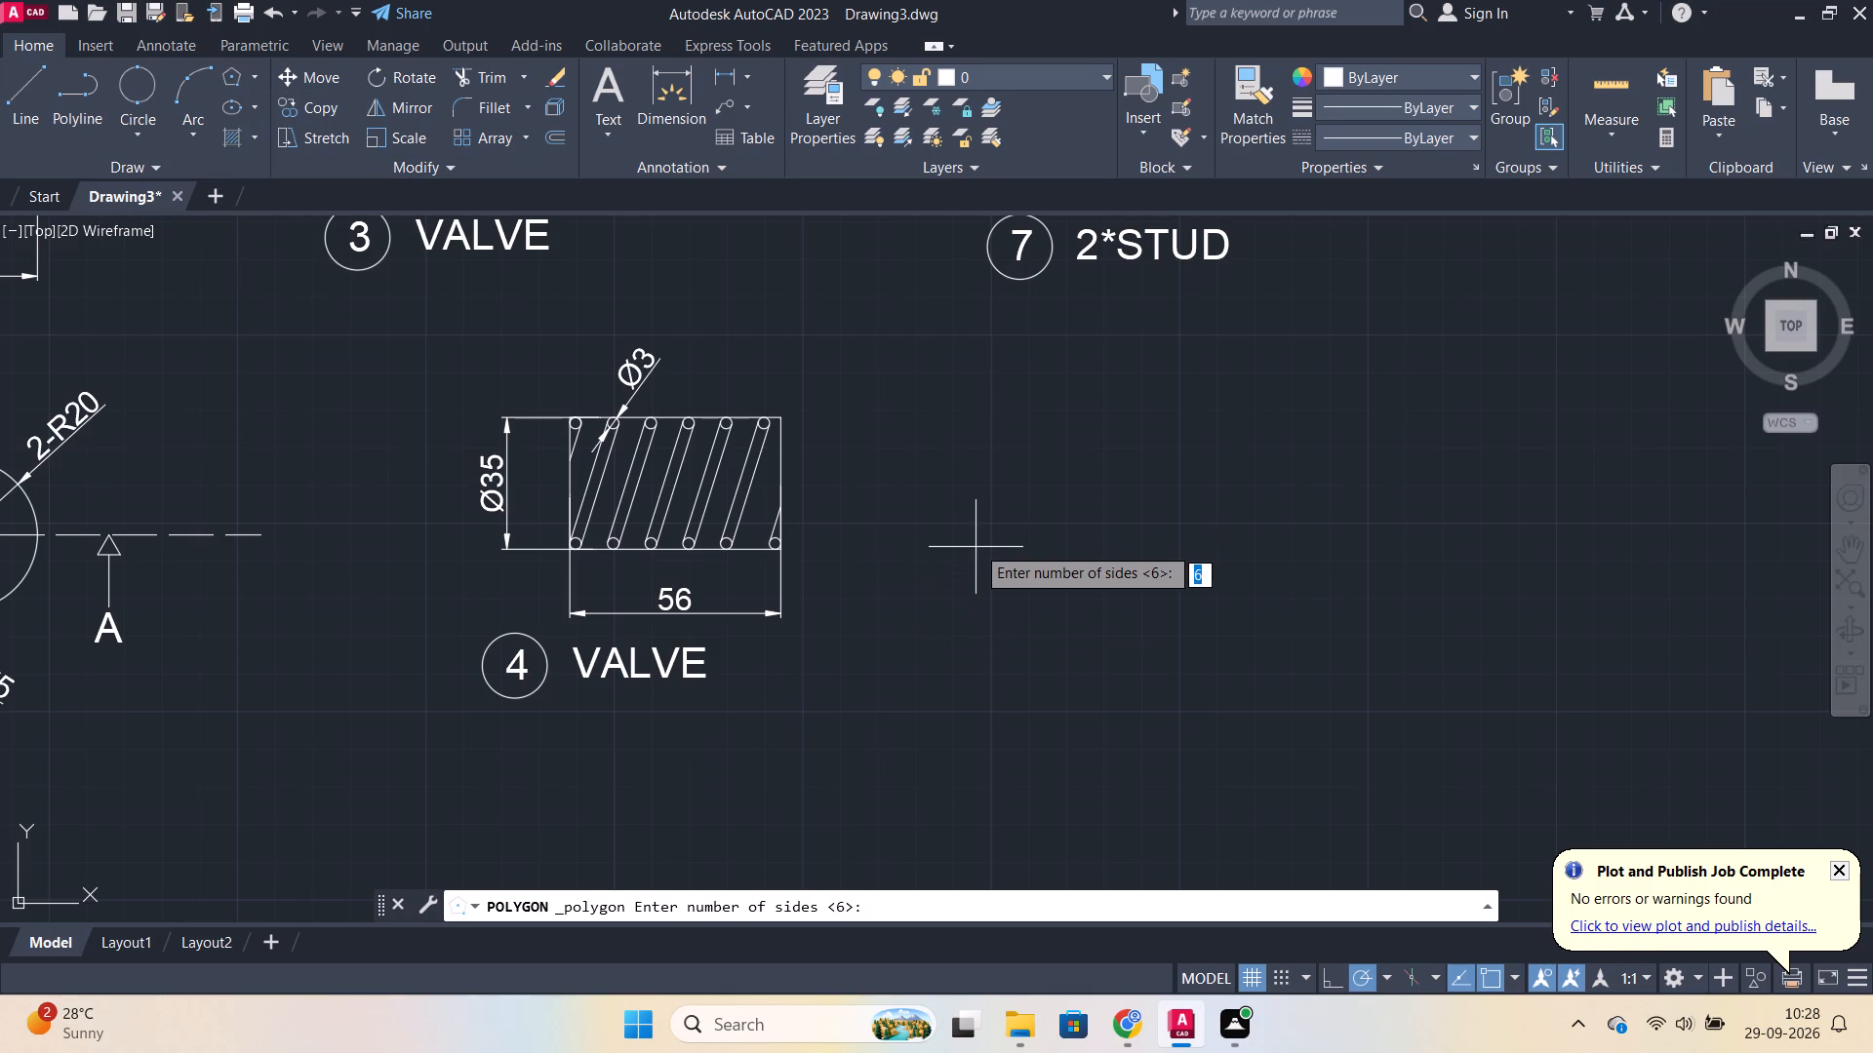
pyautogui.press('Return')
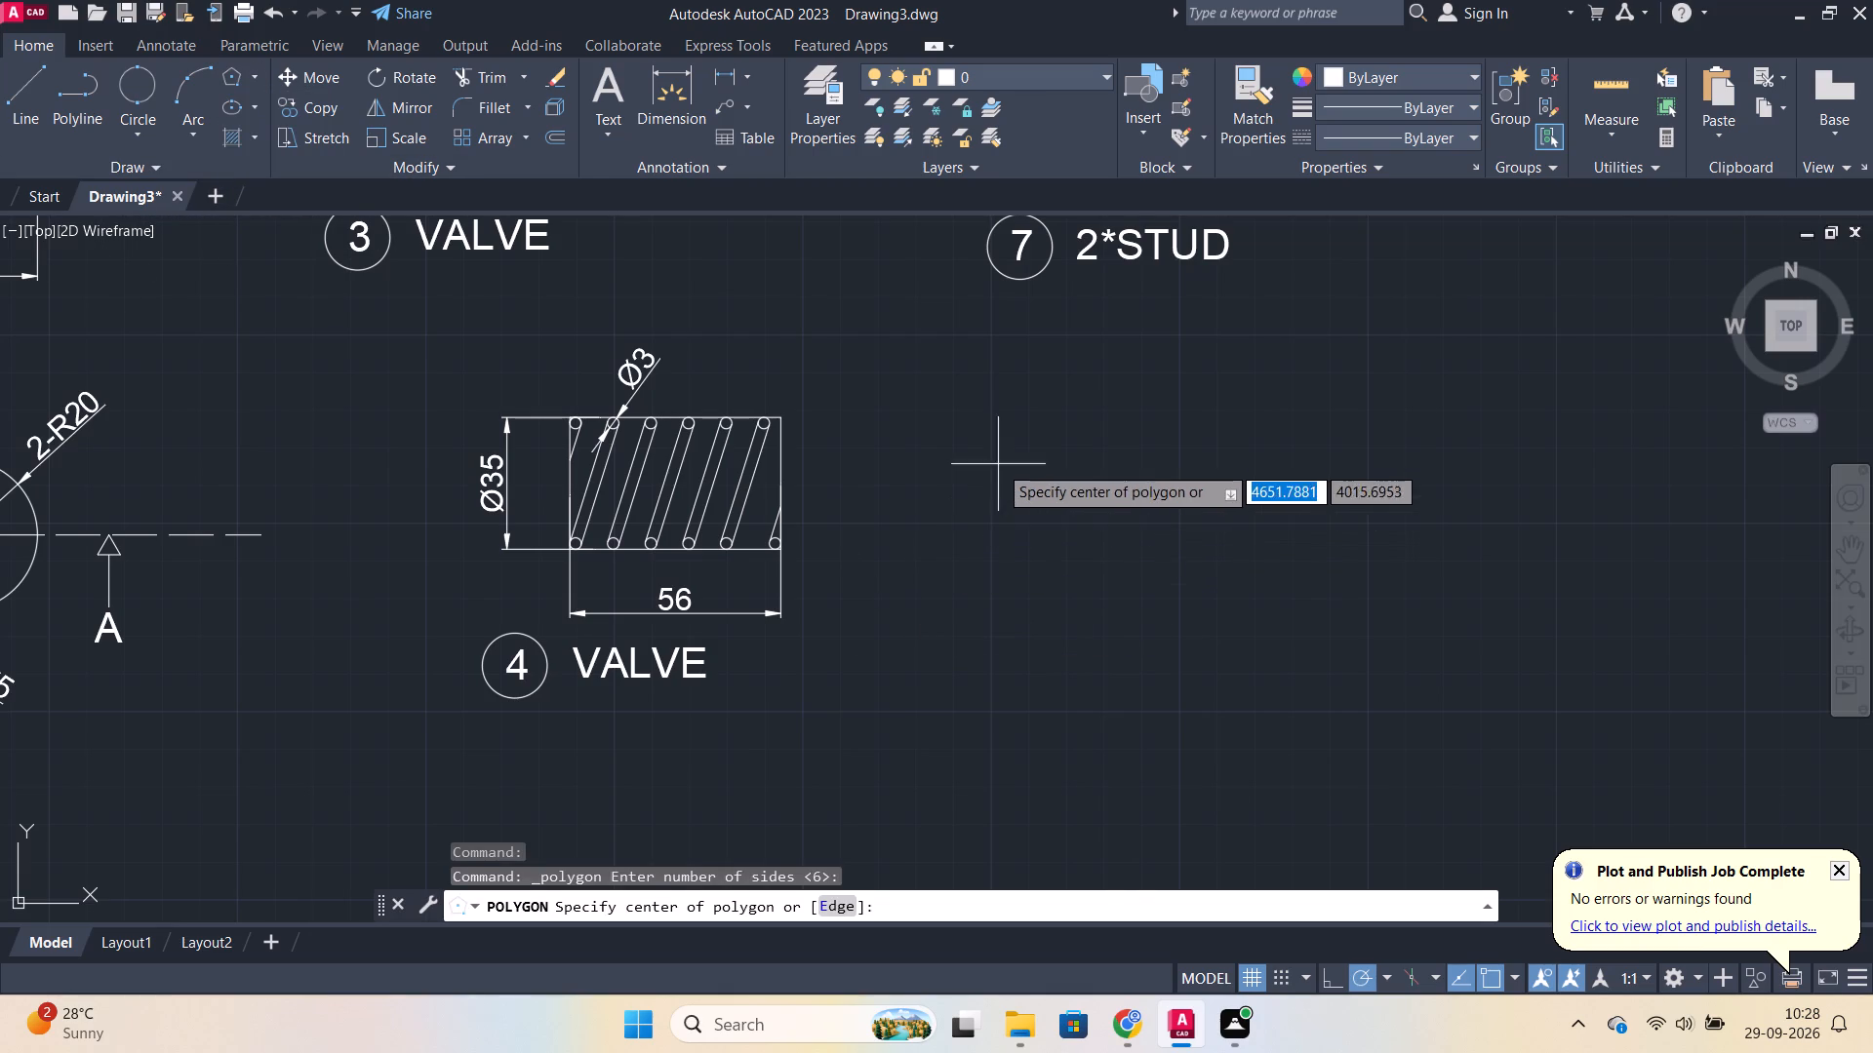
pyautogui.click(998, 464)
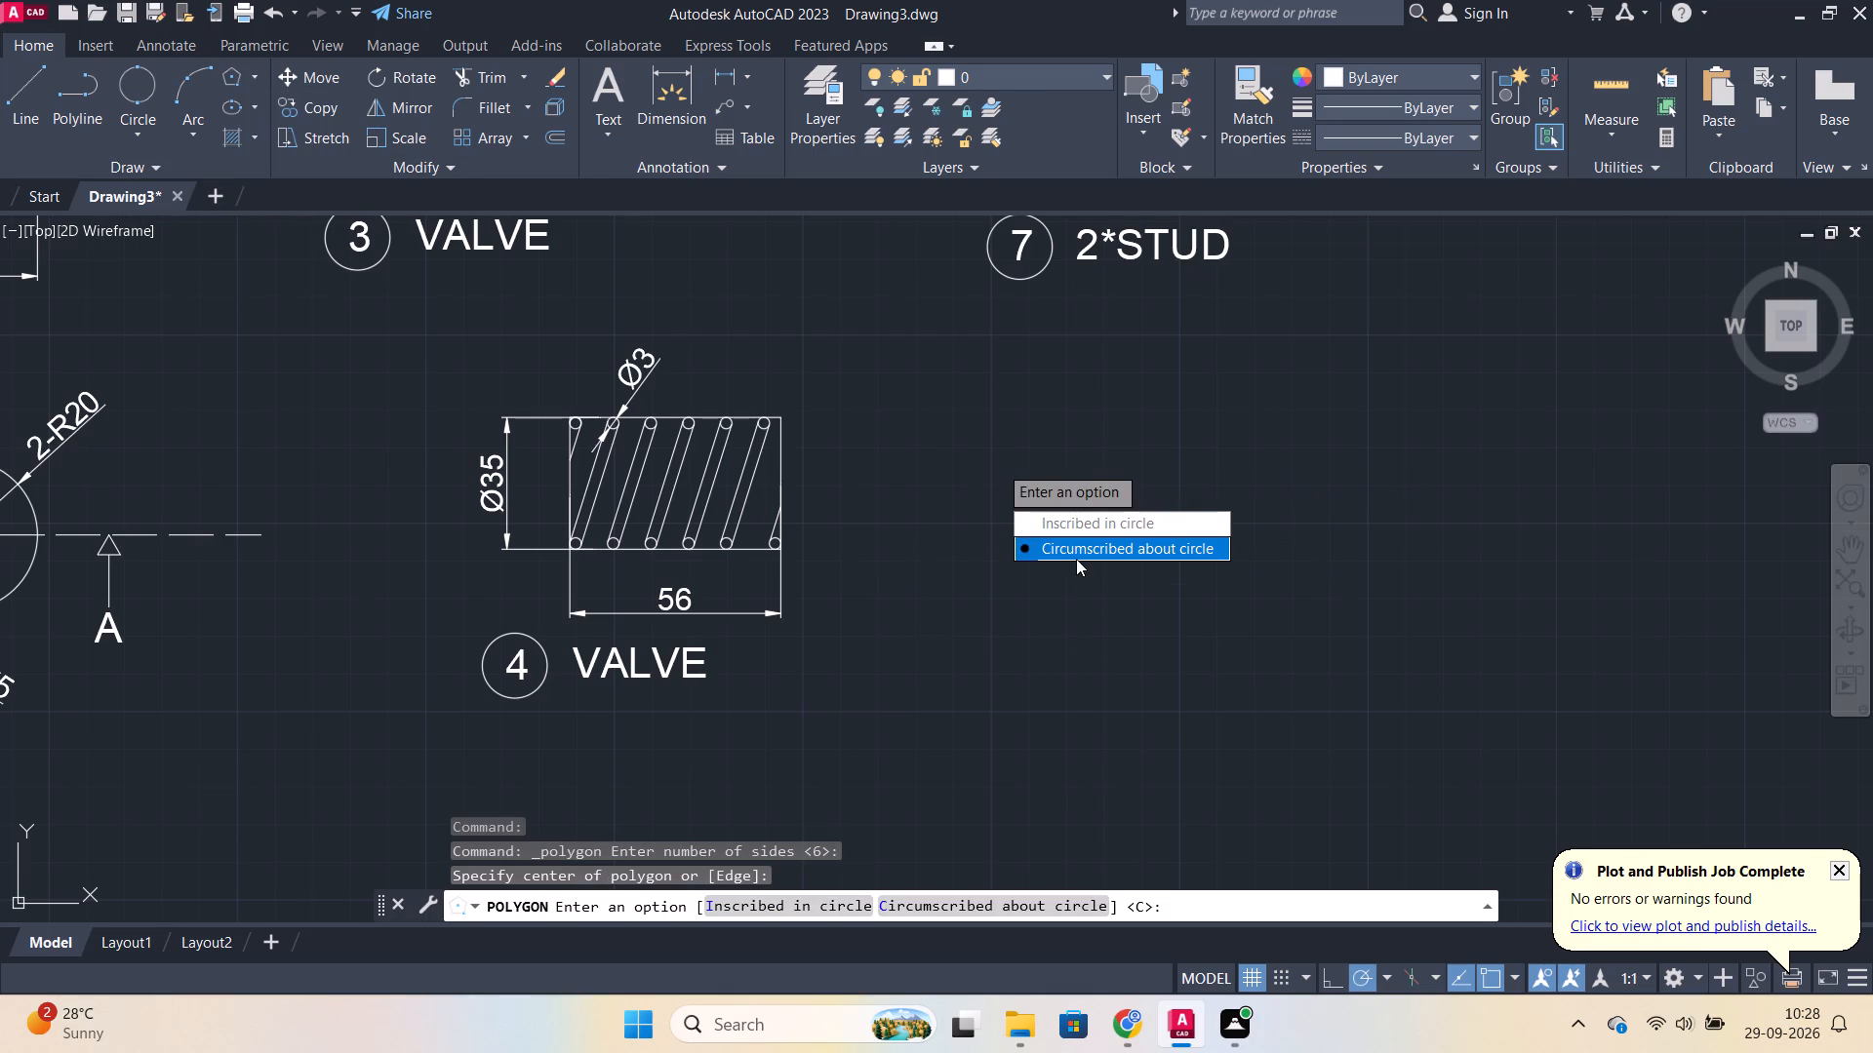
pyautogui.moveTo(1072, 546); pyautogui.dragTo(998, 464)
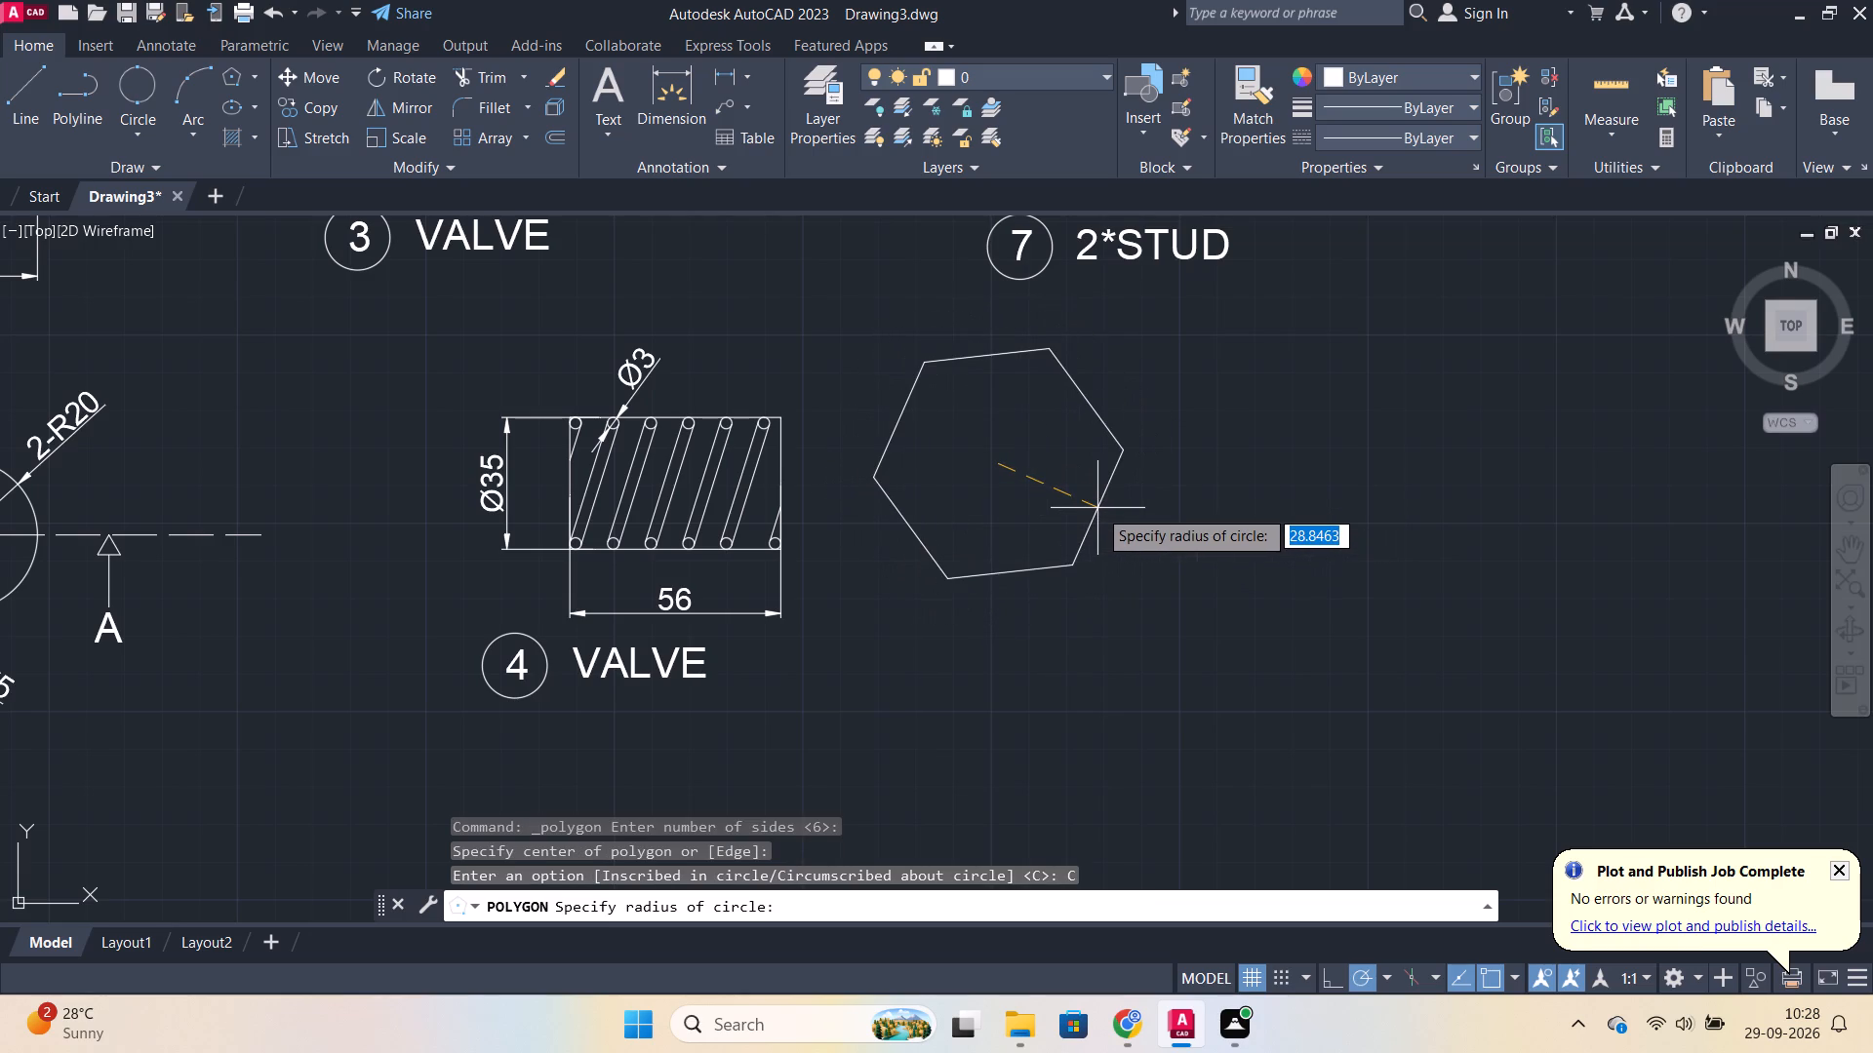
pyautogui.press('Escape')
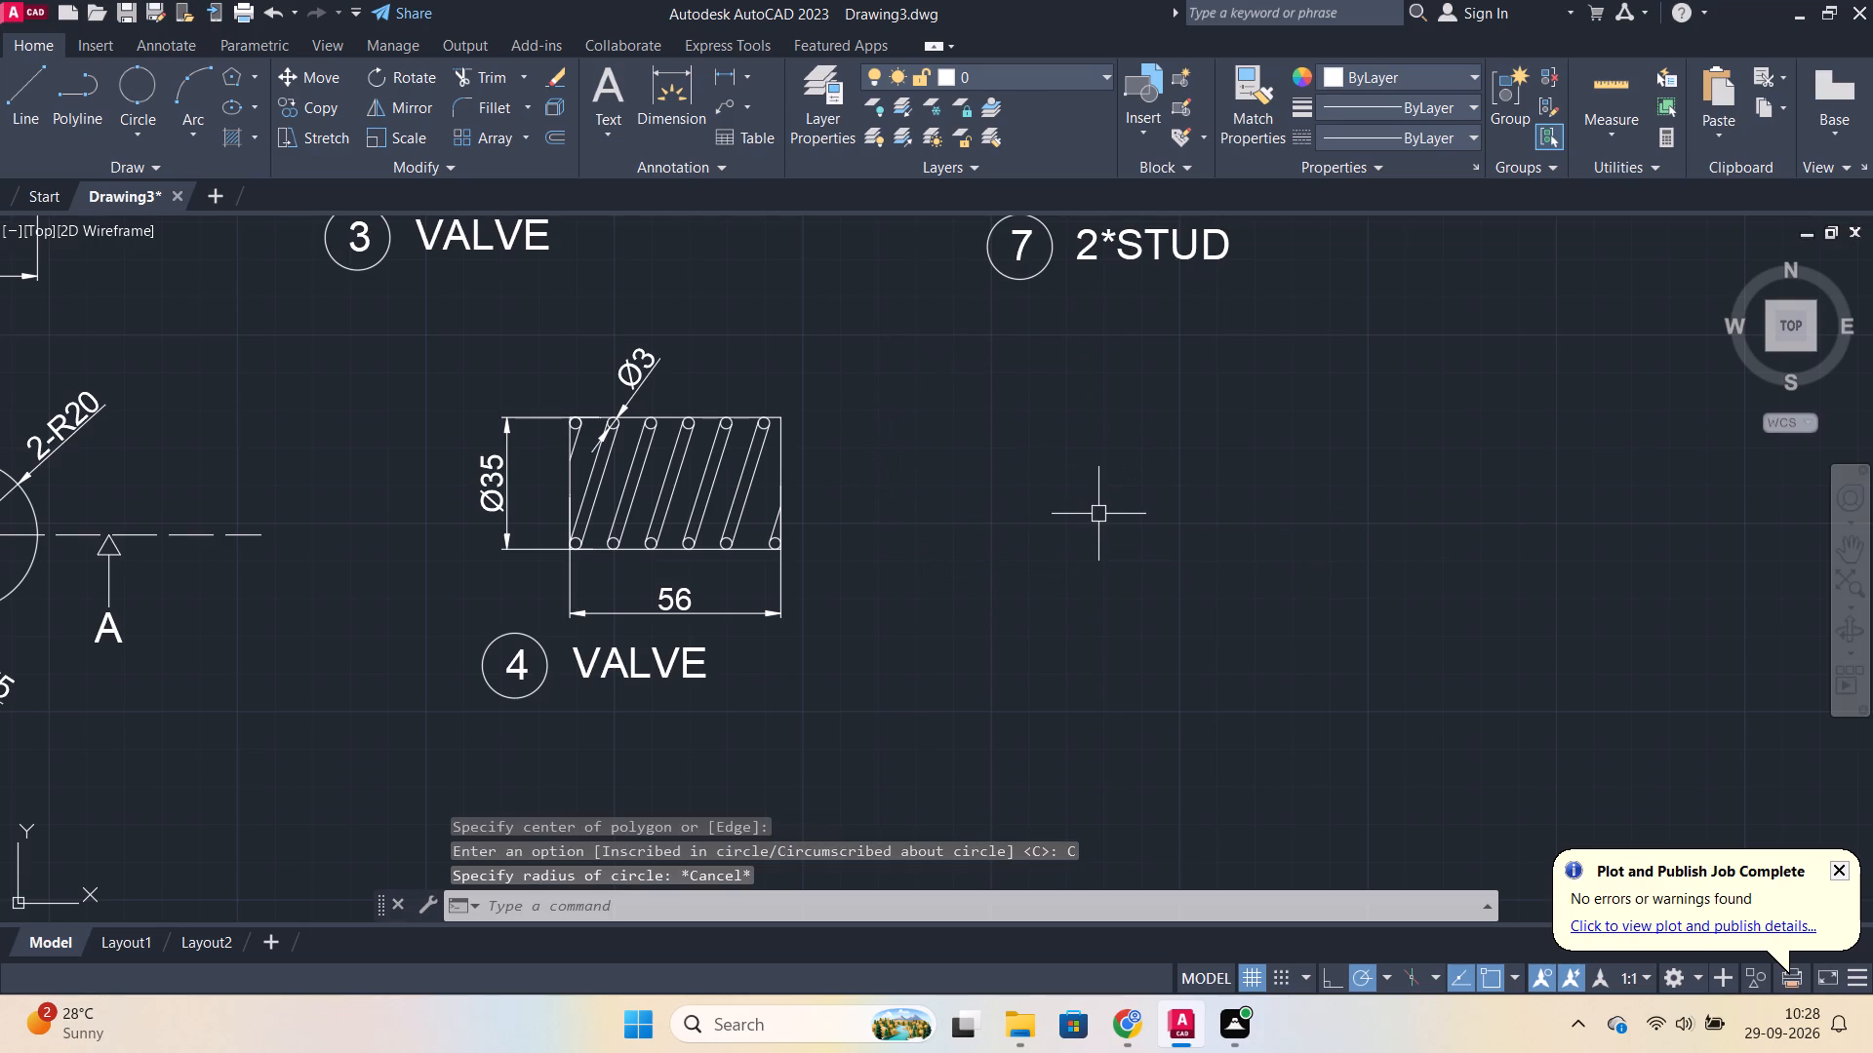
# Draw a circle of diameter 67 in the free area beside part 4, below the 2*STUD title.
pyautogui.press('c')
pyautogui.press('Return')
pyautogui.press('Return')
pyautogui.click(1044, 485)
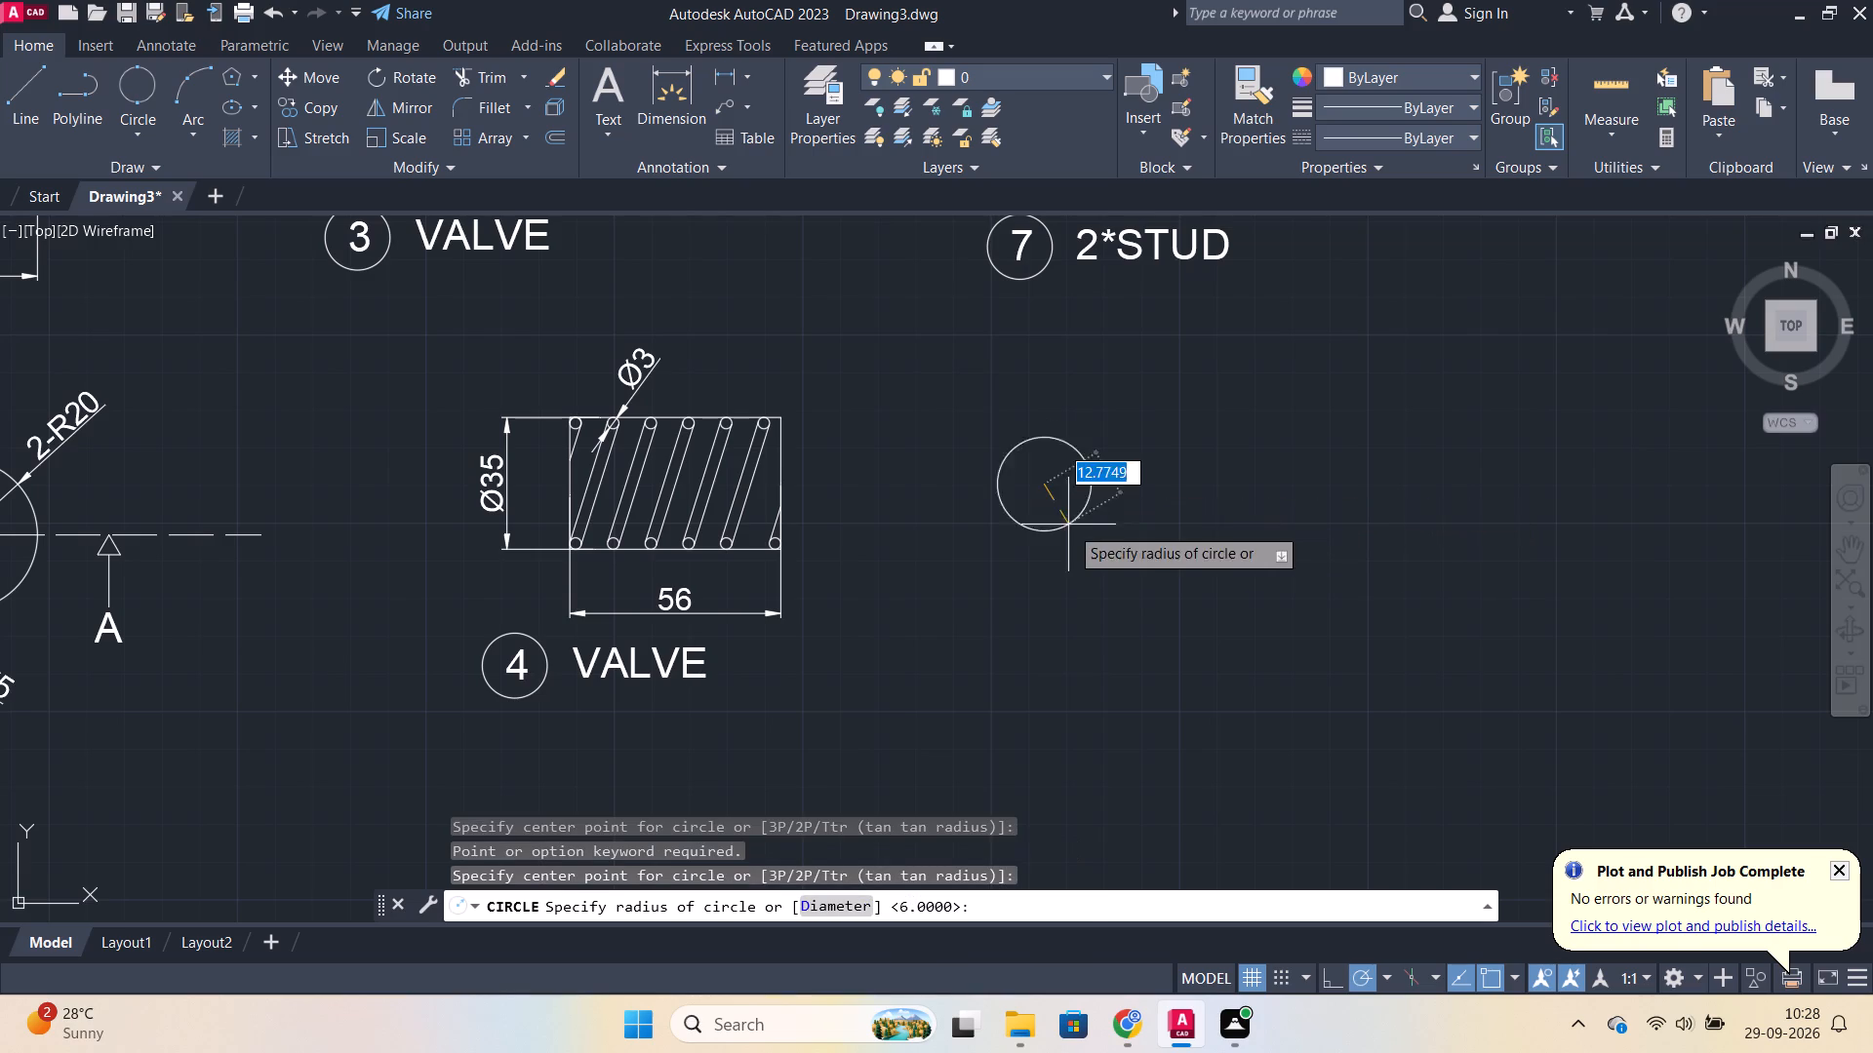
pyautogui.press('d')
pyautogui.press('Return')
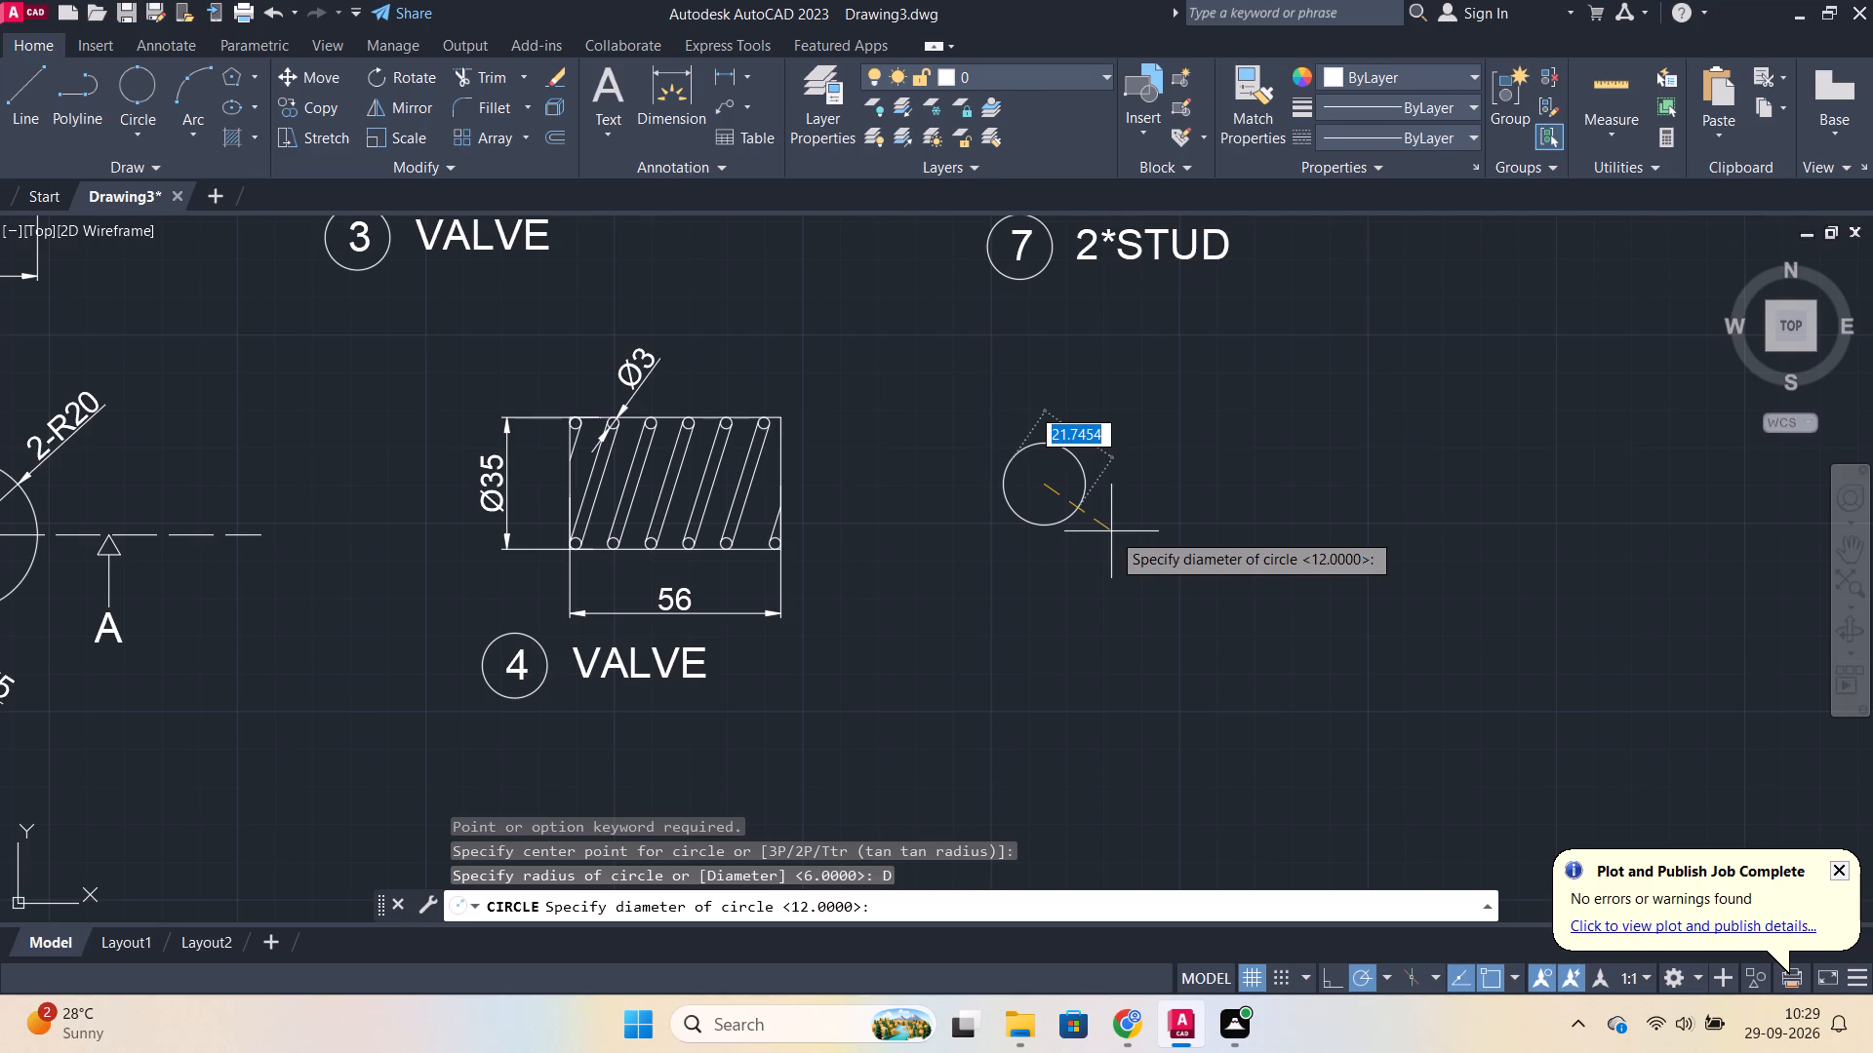
pyautogui.write('67')
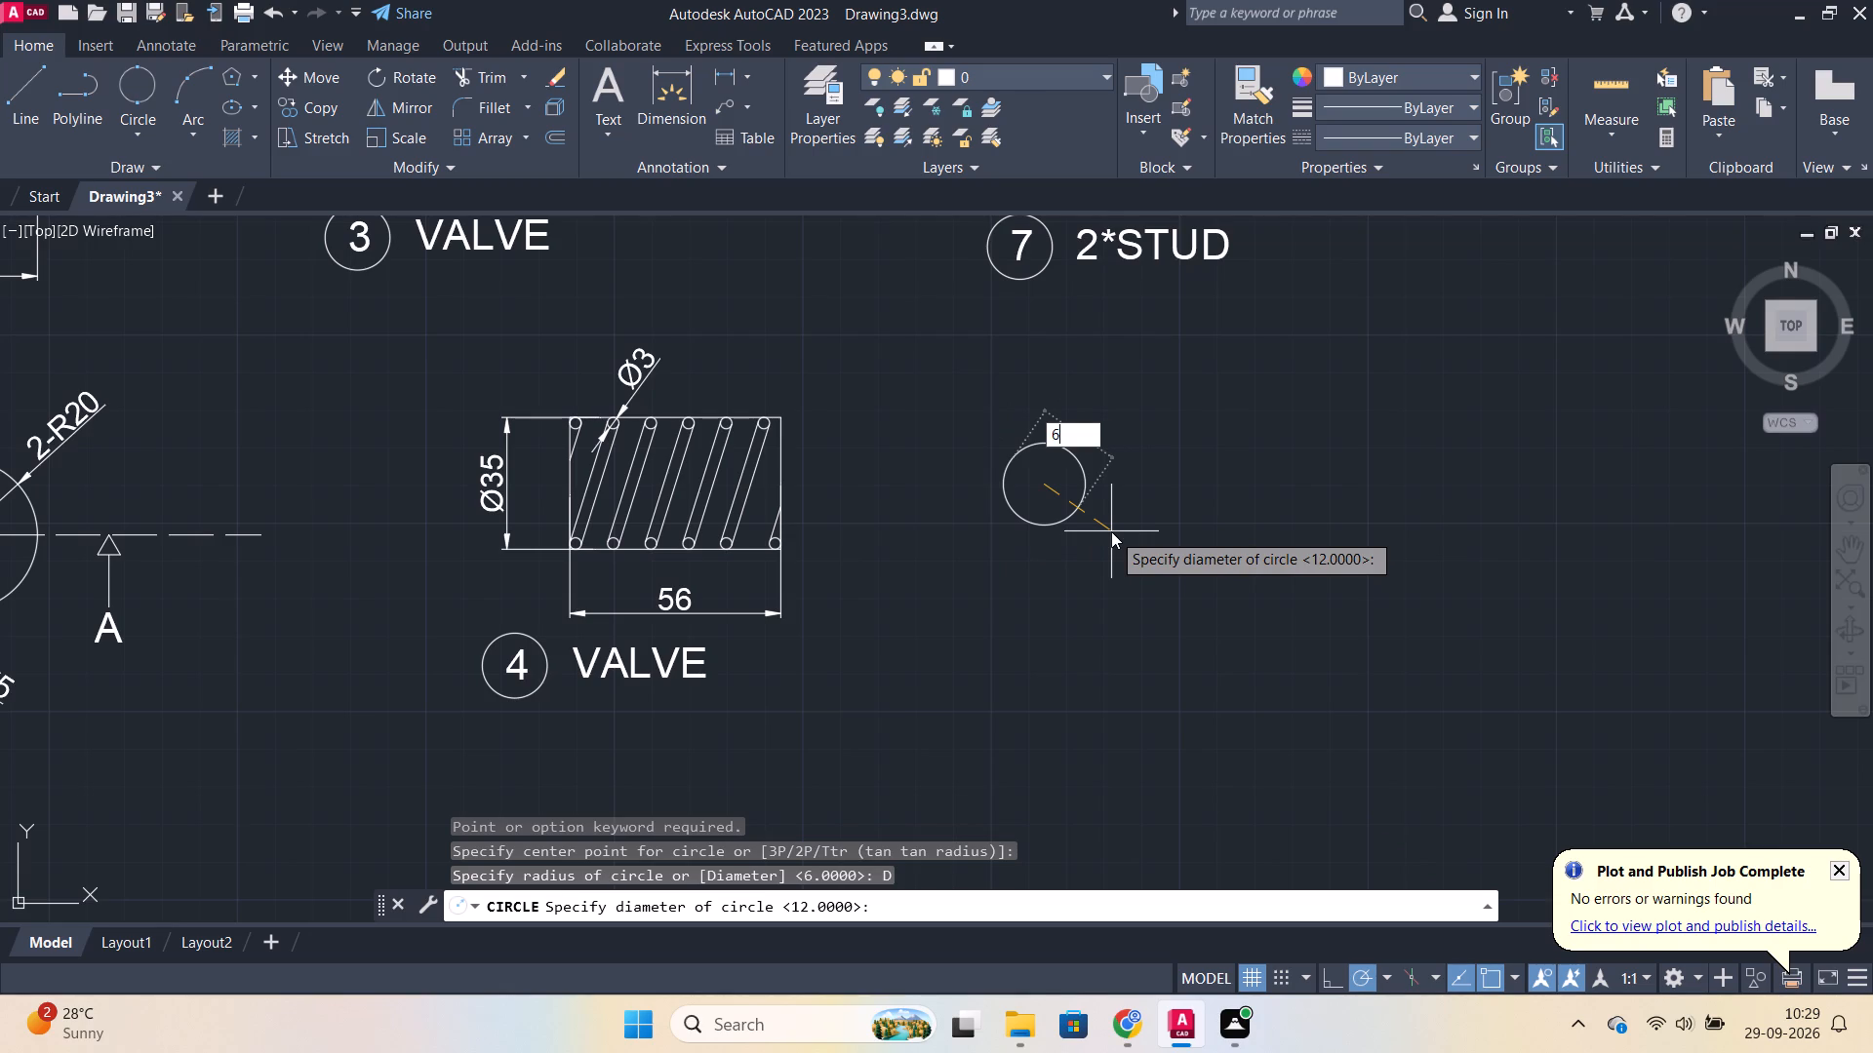
pyautogui.press('Return')
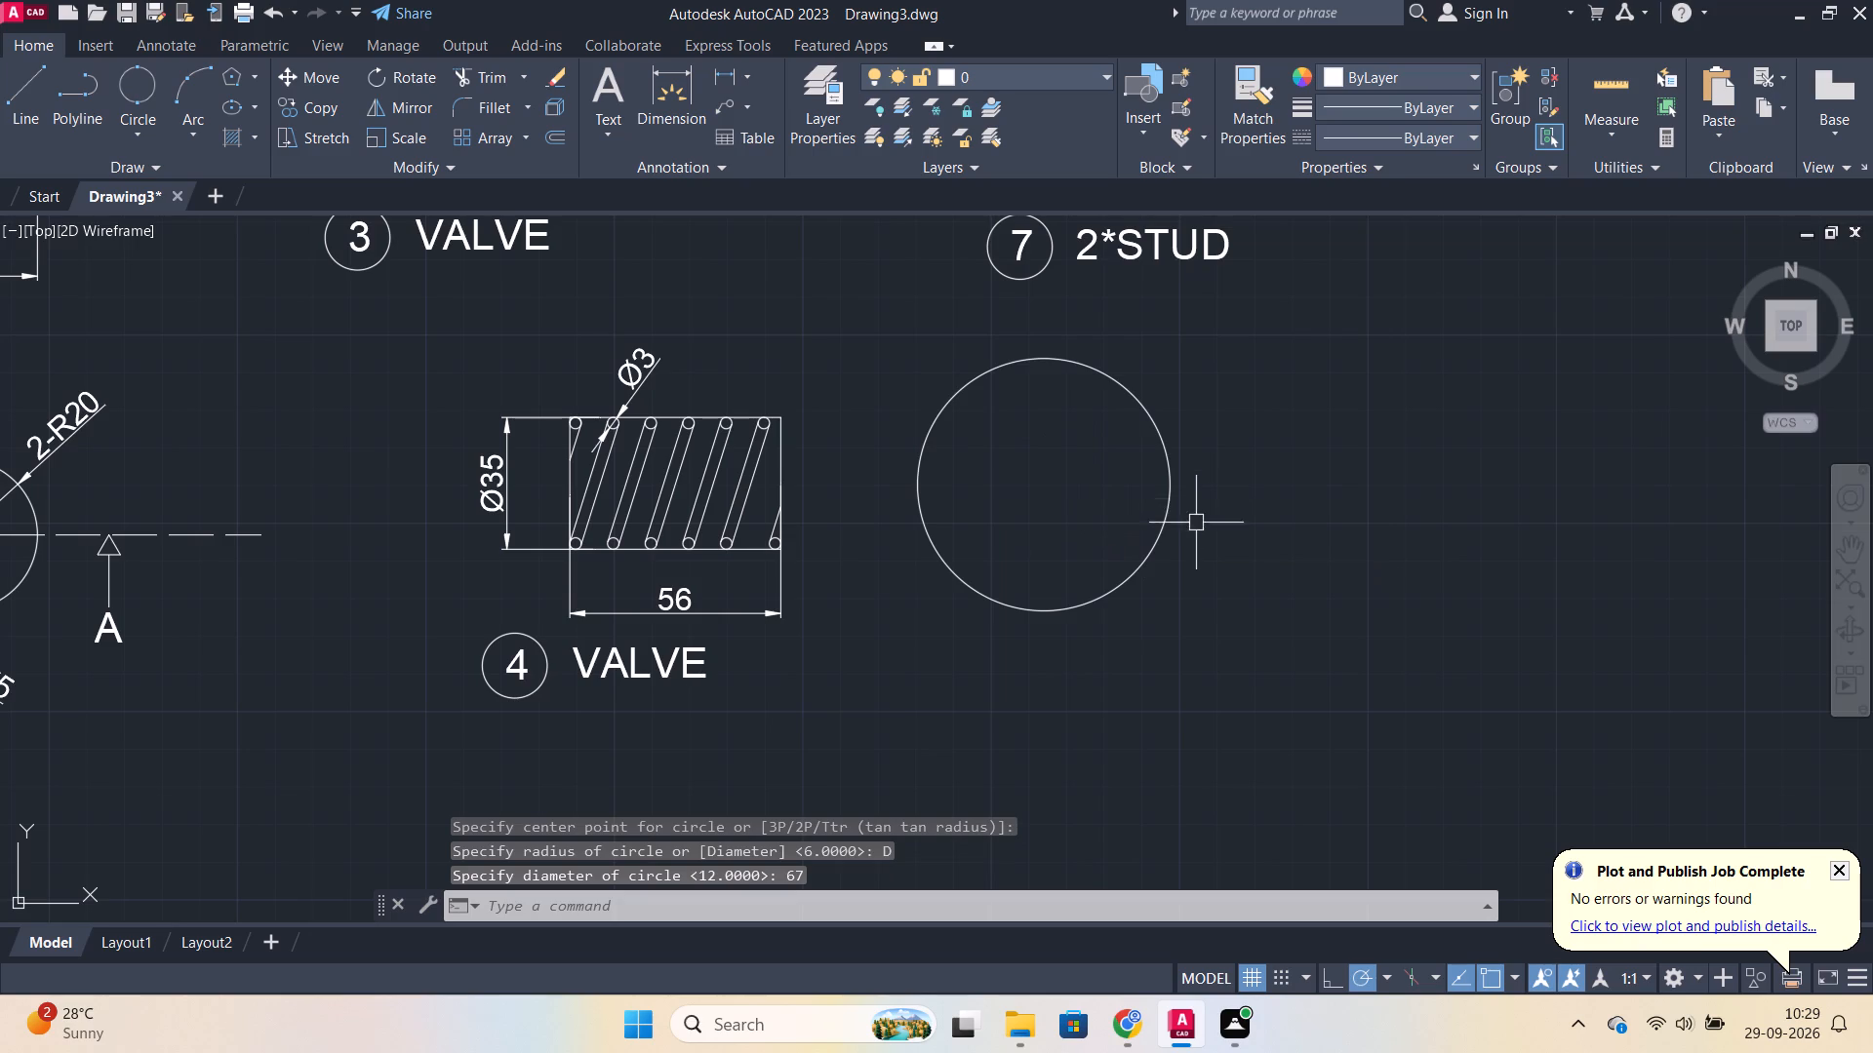
# Draw a six-sided polygon circumscribed about the 67 diameter circle, centred on it with a radius of 33.5.
pyautogui.click(239, 71)
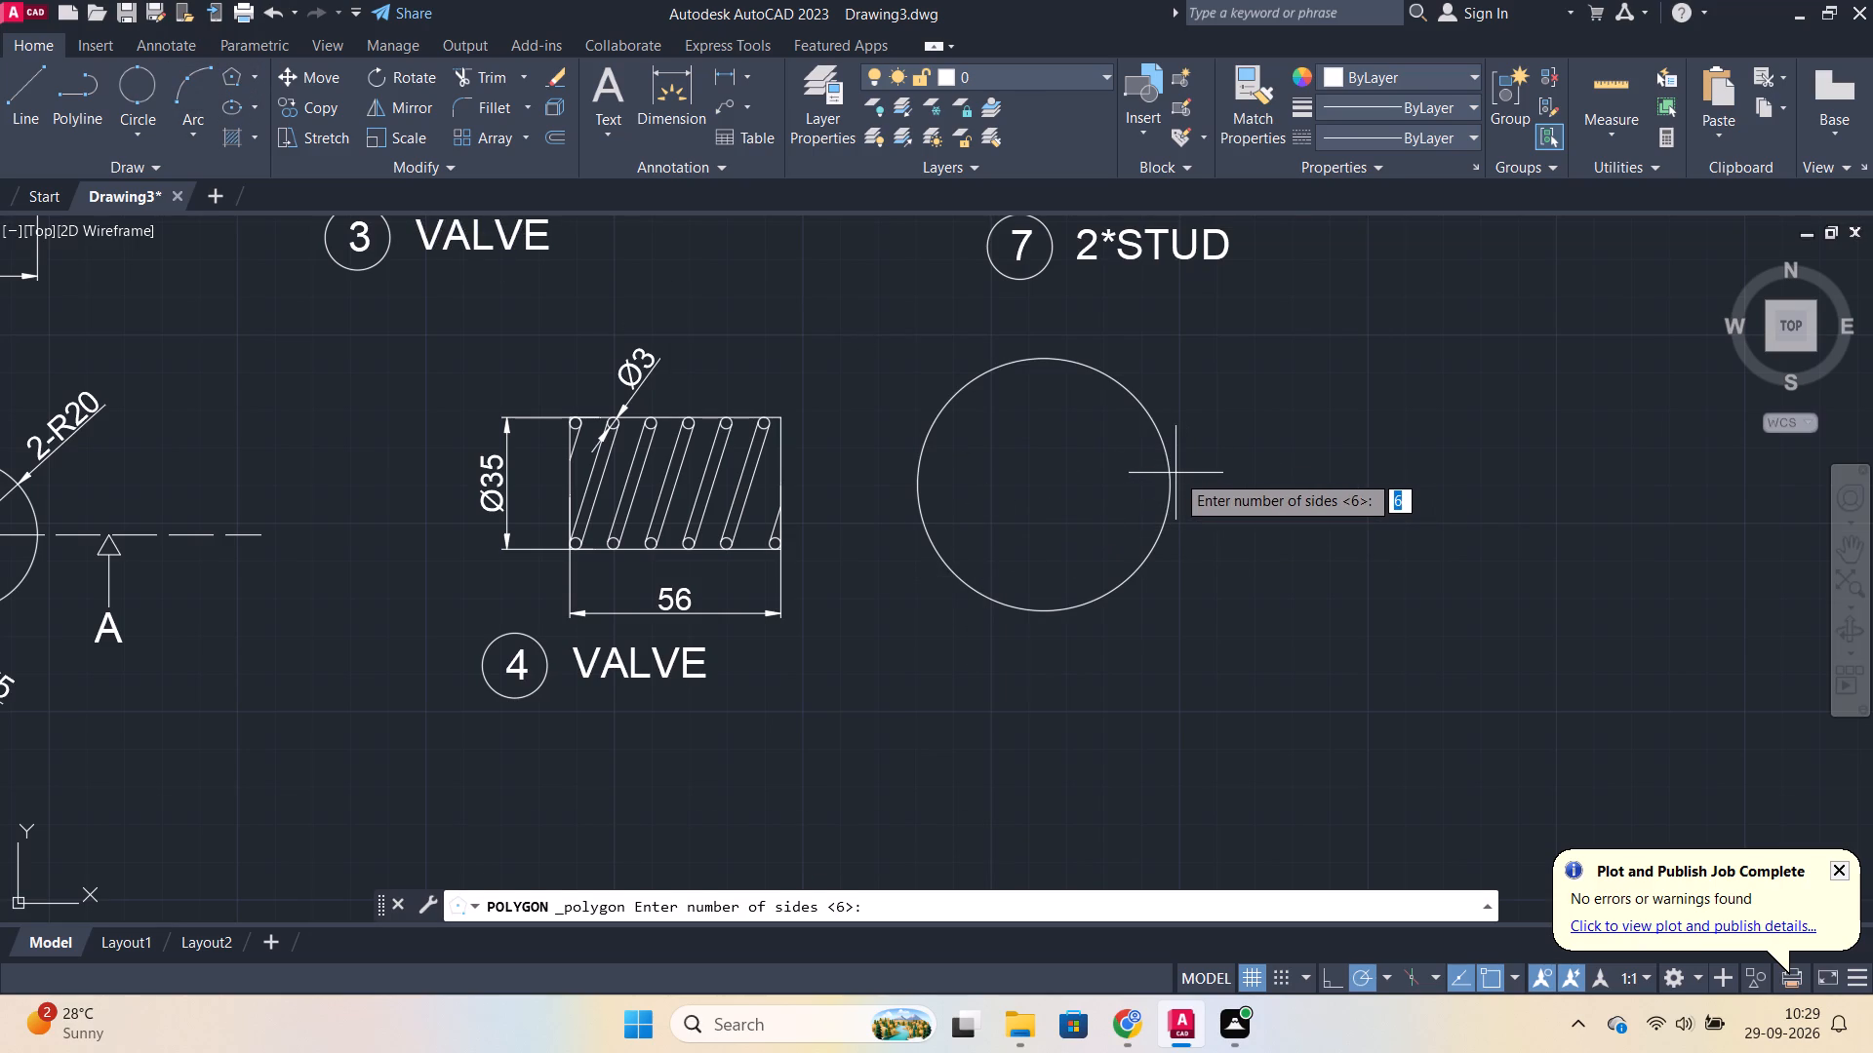
pyautogui.press('Return')
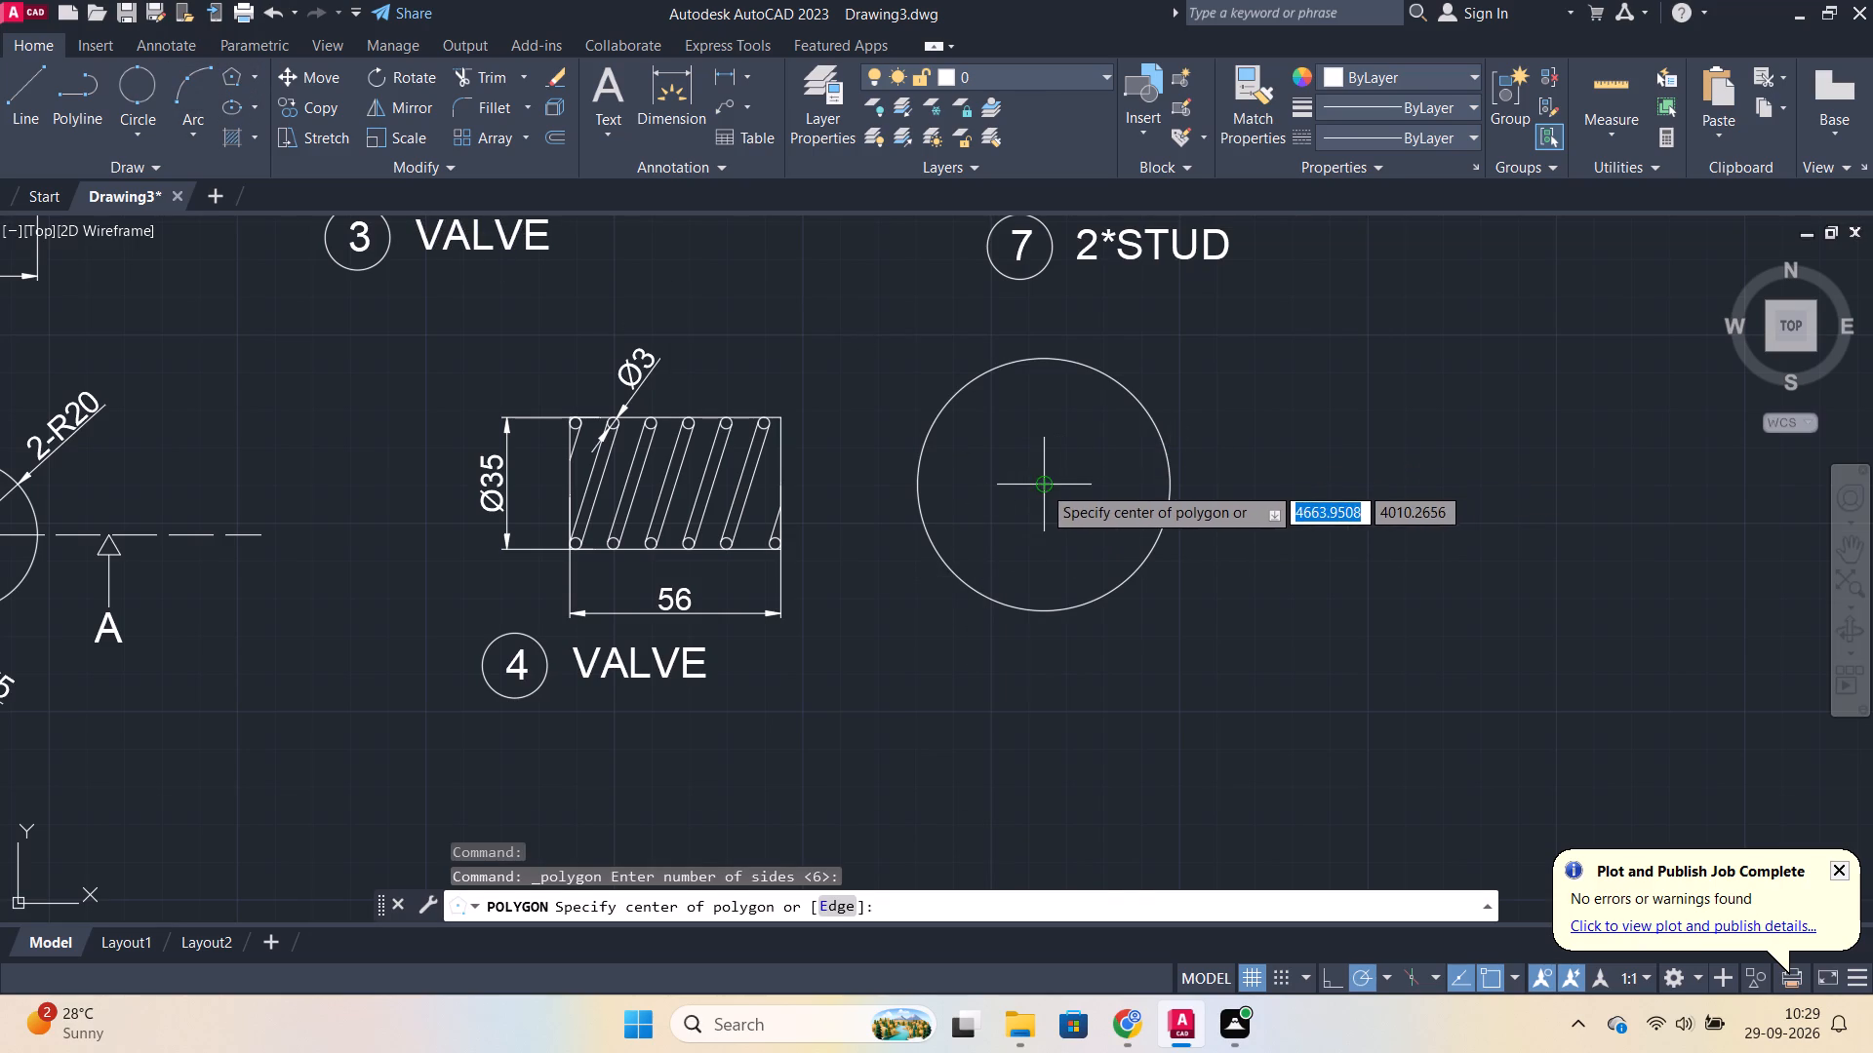
pyautogui.click(1042, 485)
pyautogui.moveTo(1199, 573); pyautogui.dragTo(1042, 485)
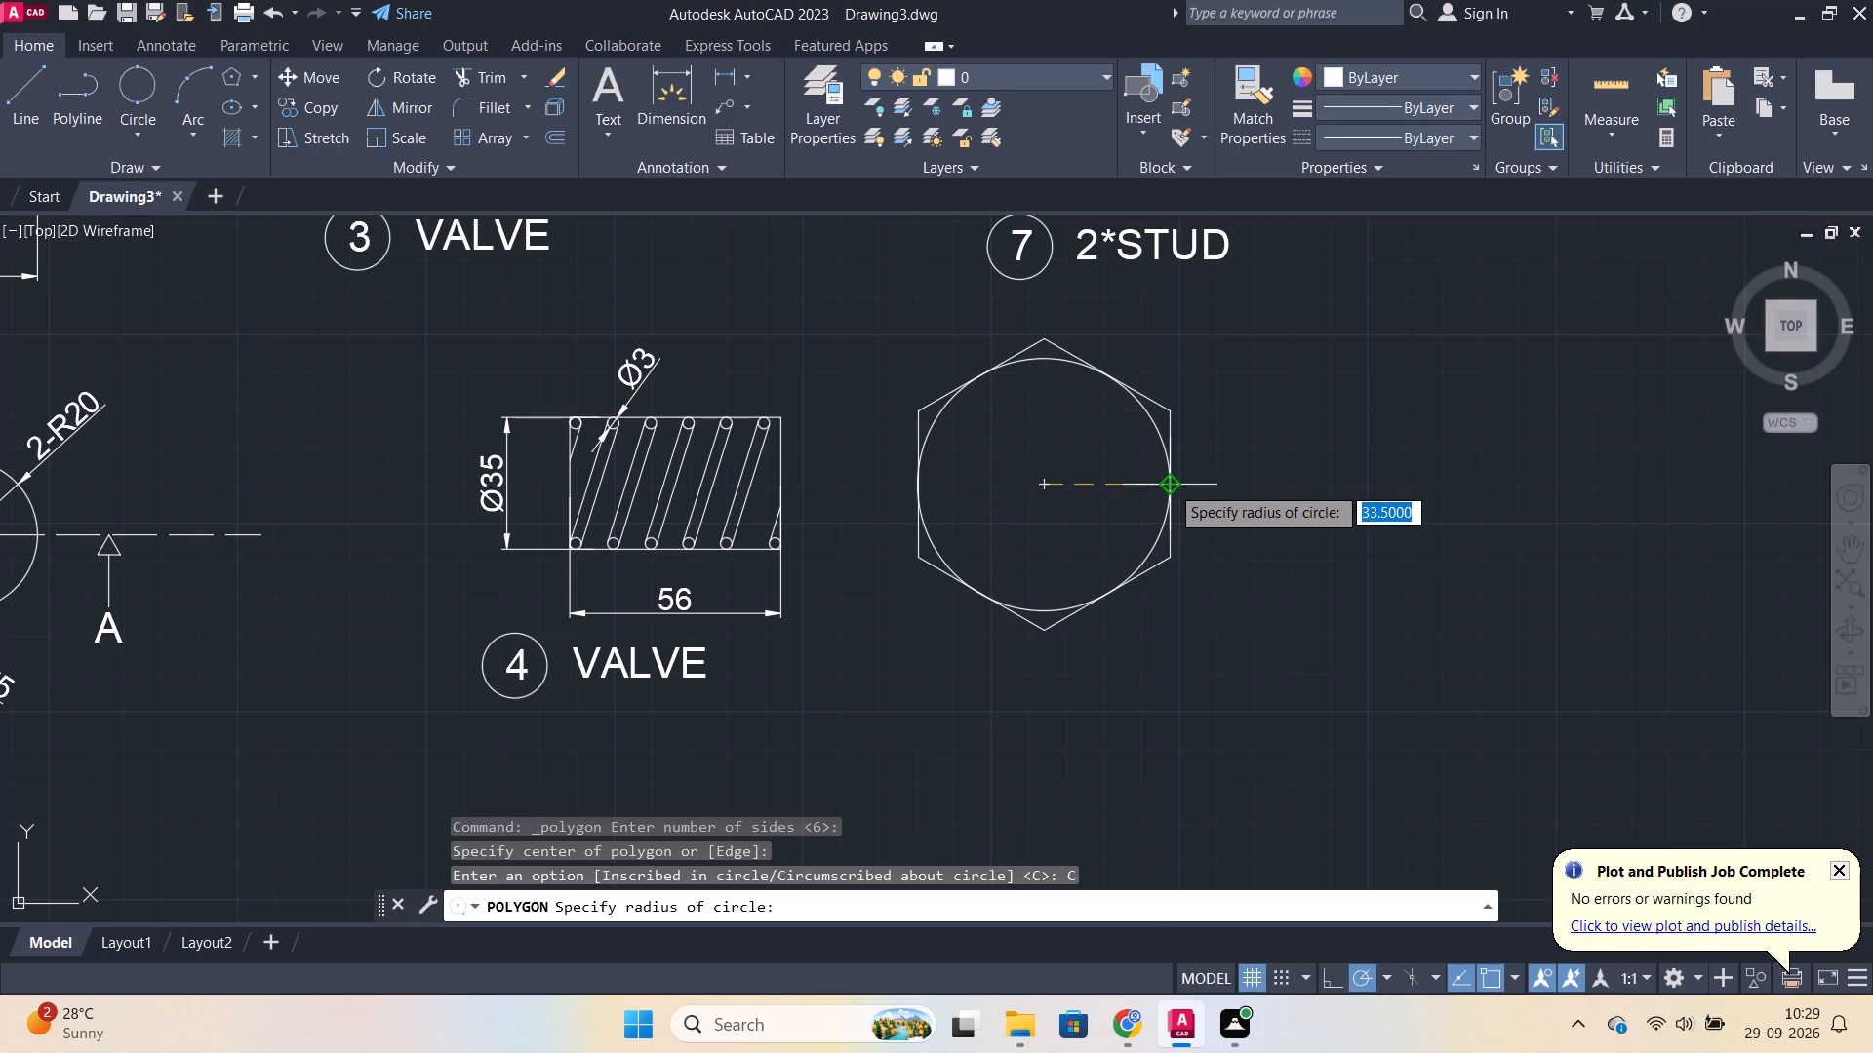
pyautogui.click(1170, 485)
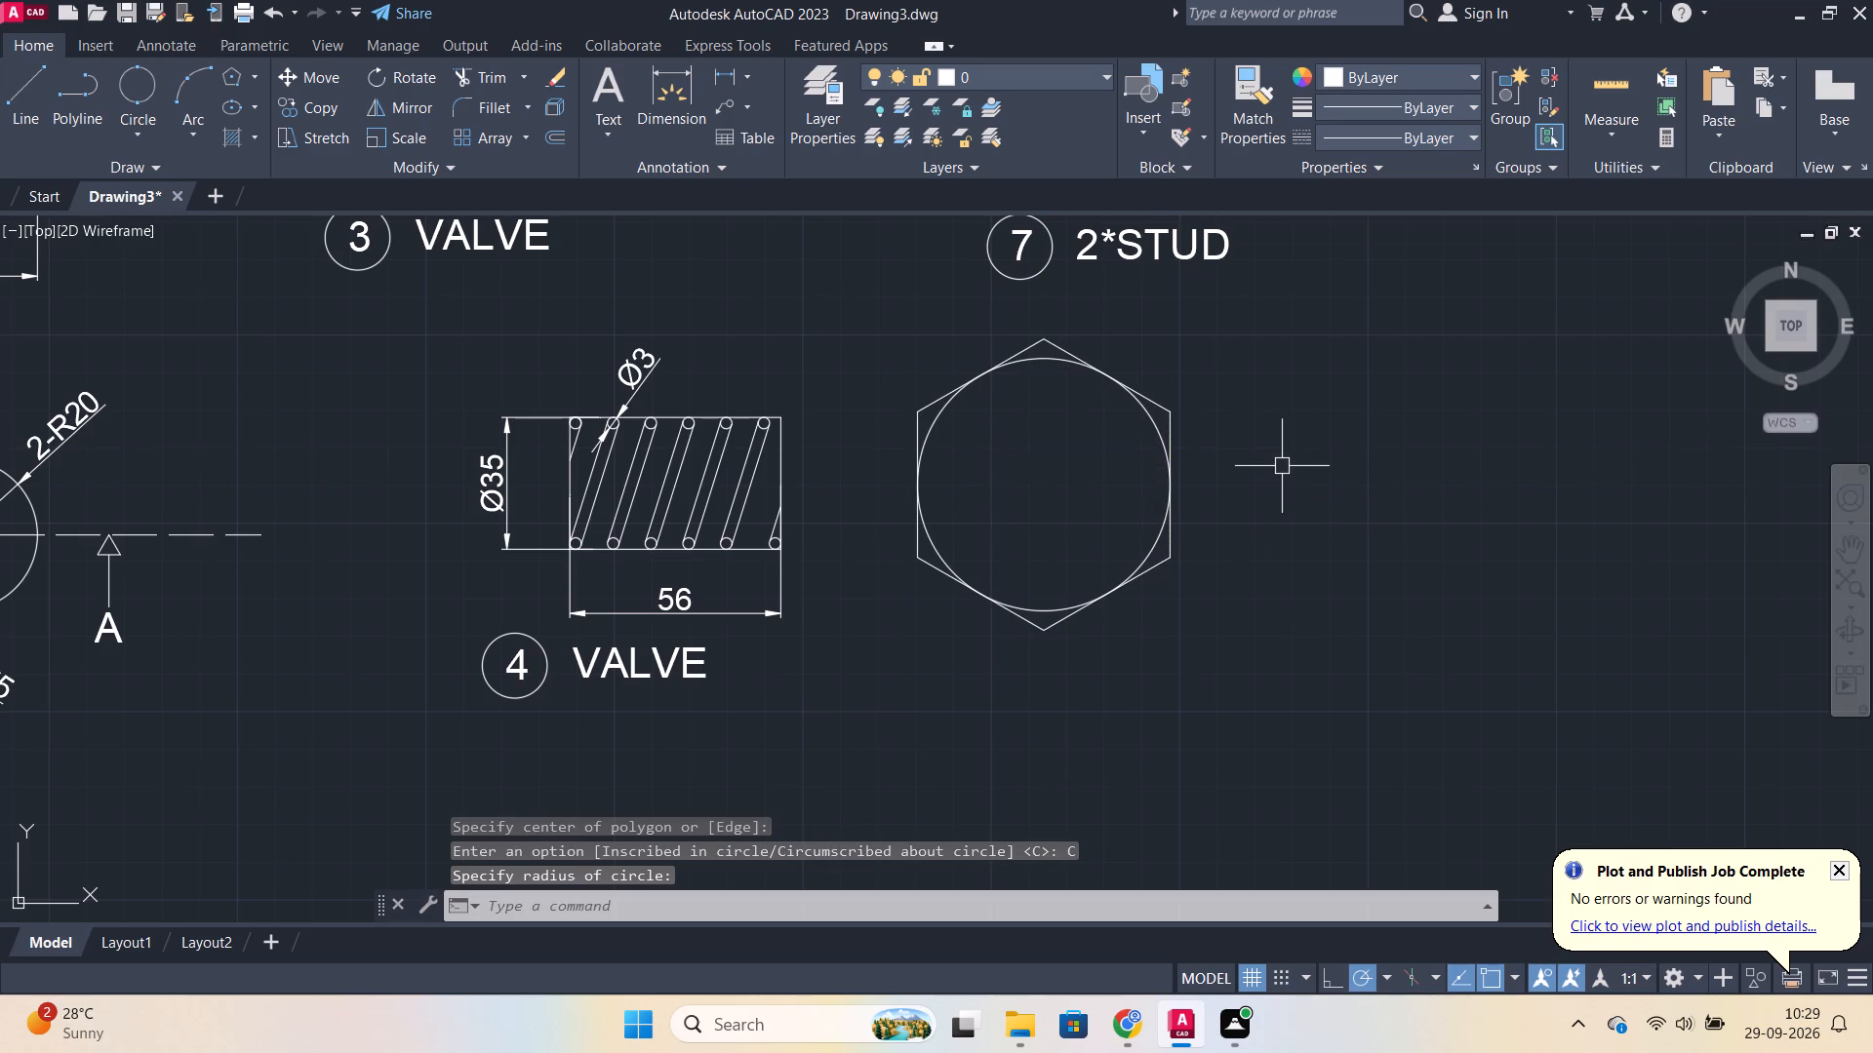
# Add a horizontal linear dimension across the hexagon's vertical flats, placed below the hexagon.
pyautogui.click(724, 69)
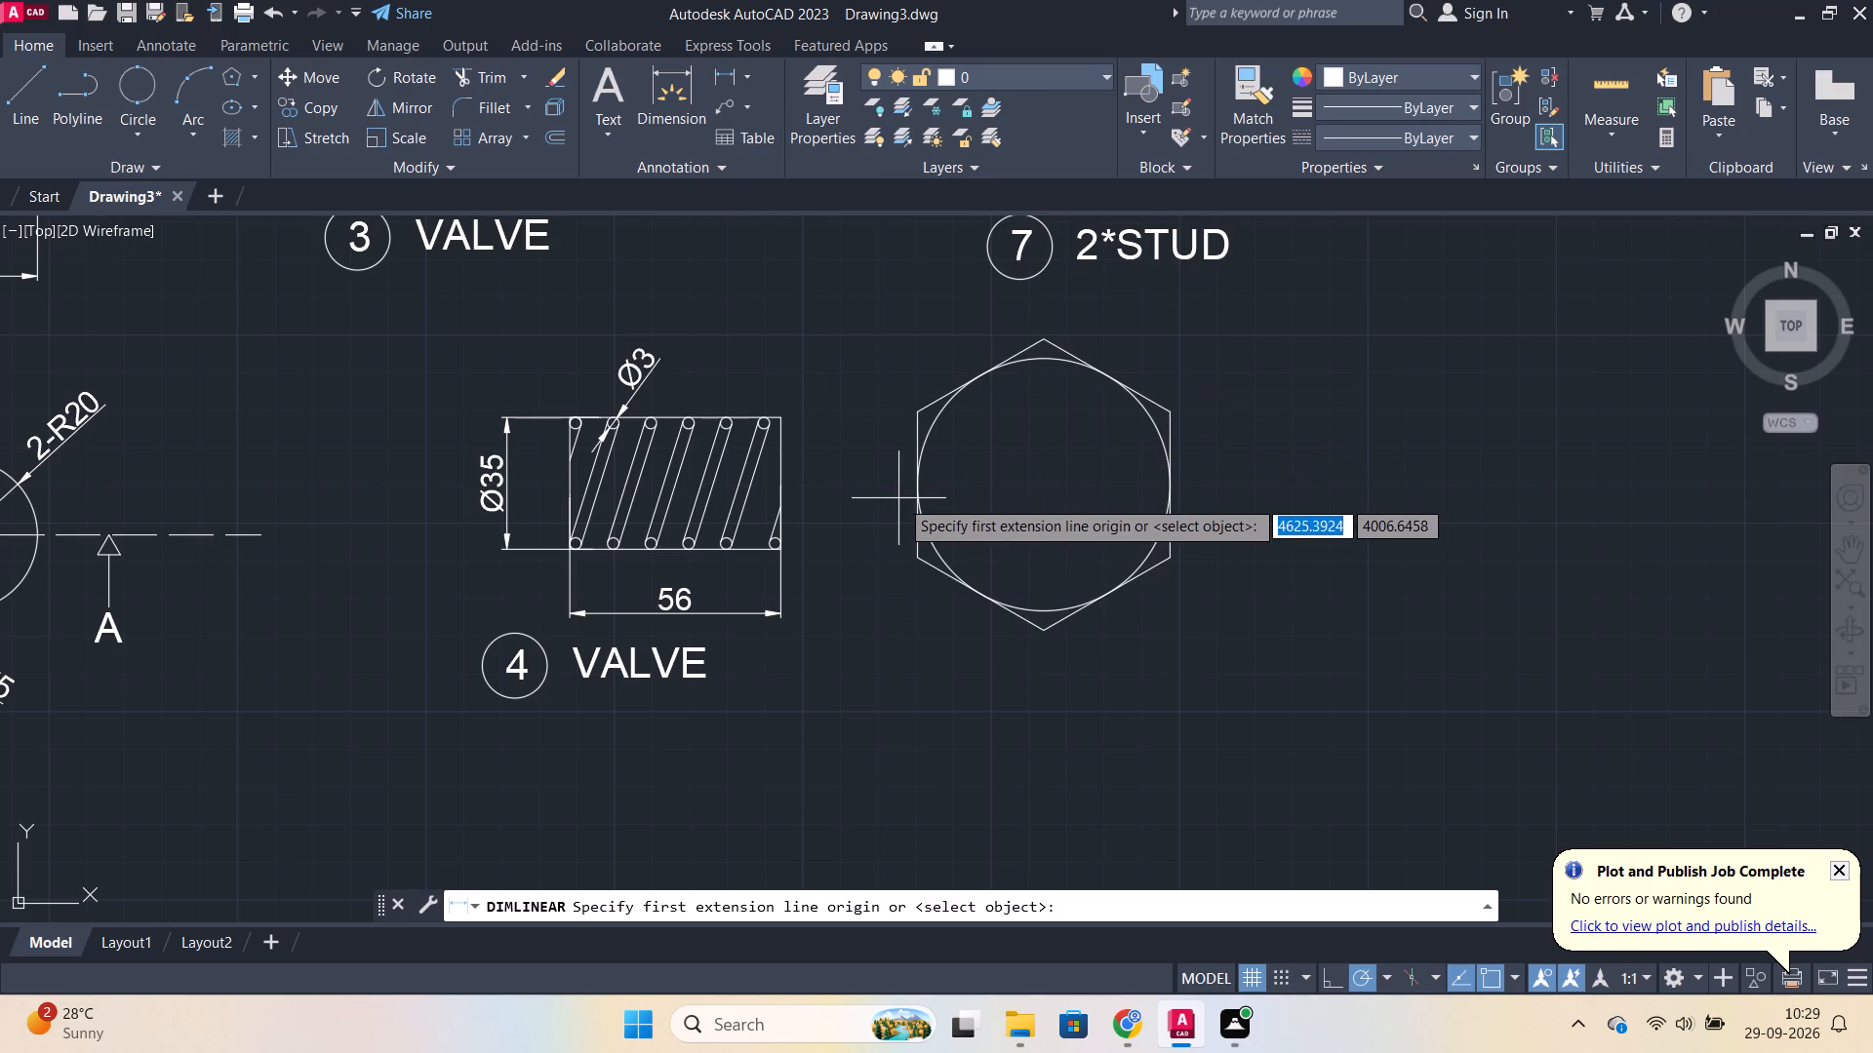
pyautogui.click(913, 487)
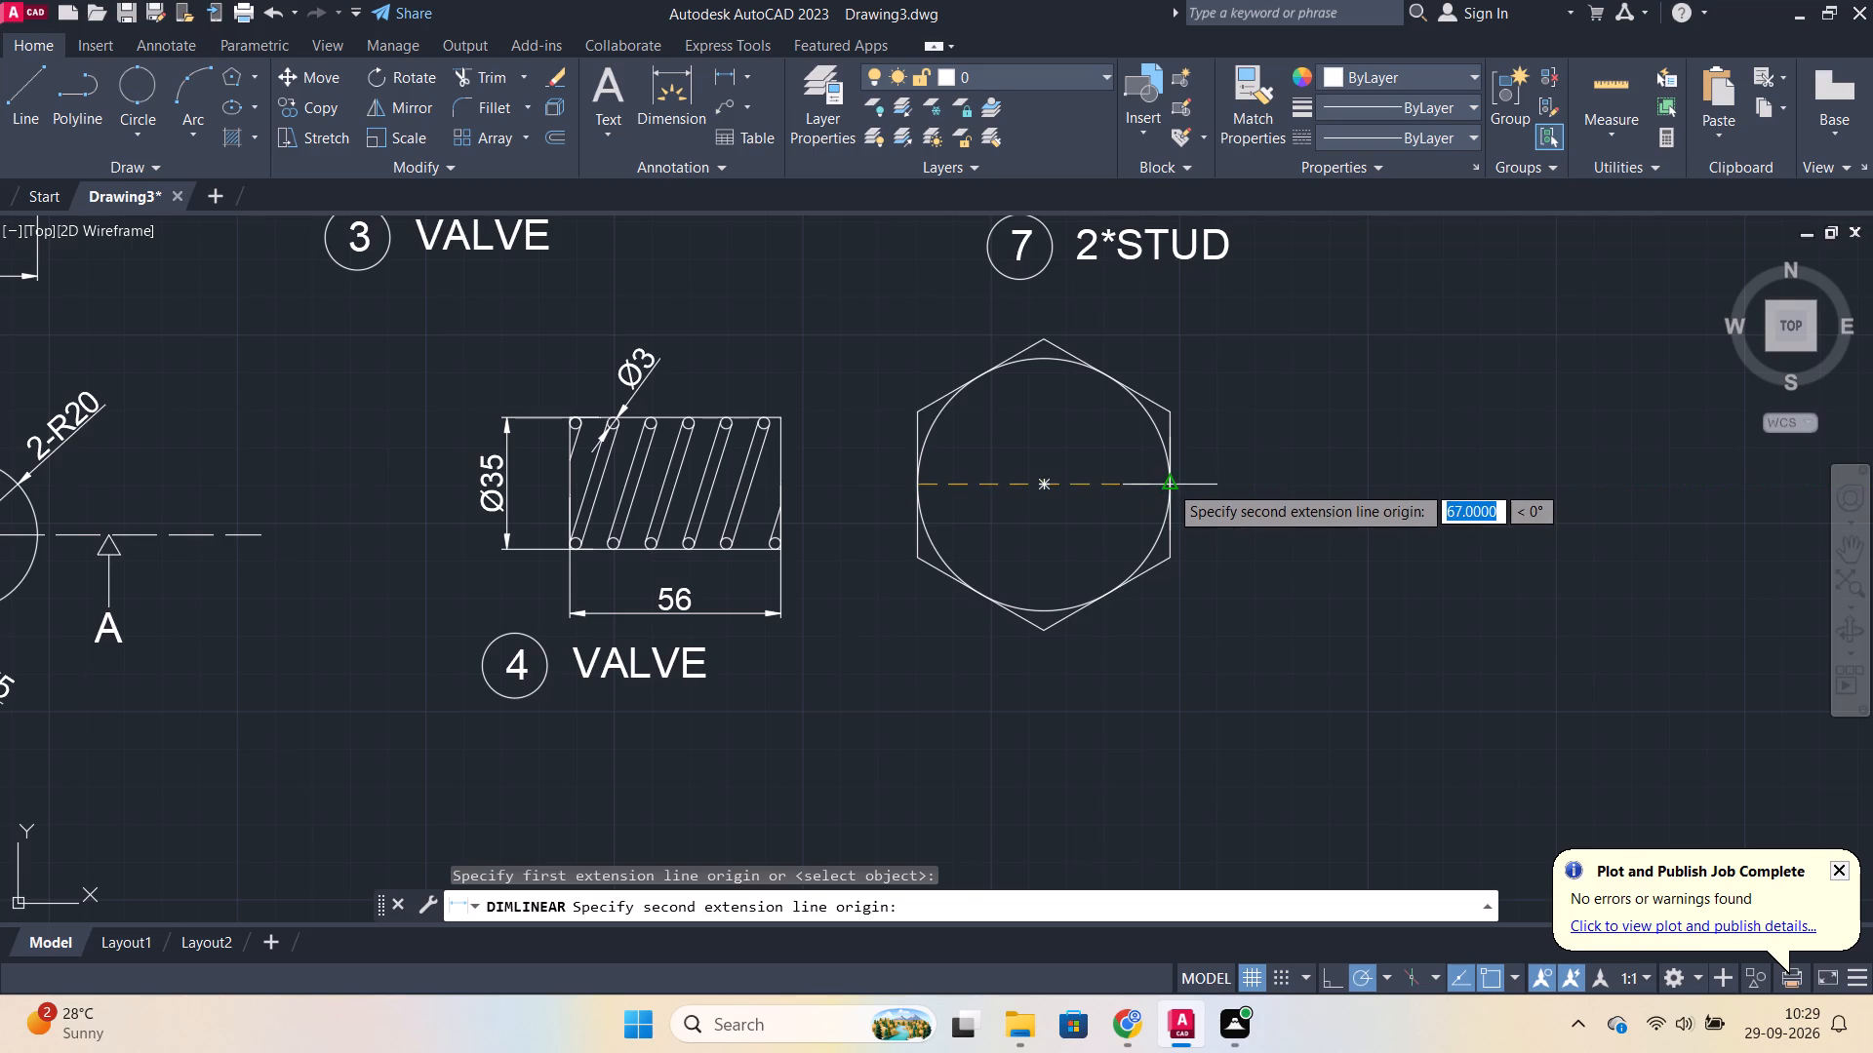
pyautogui.click(1169, 484)
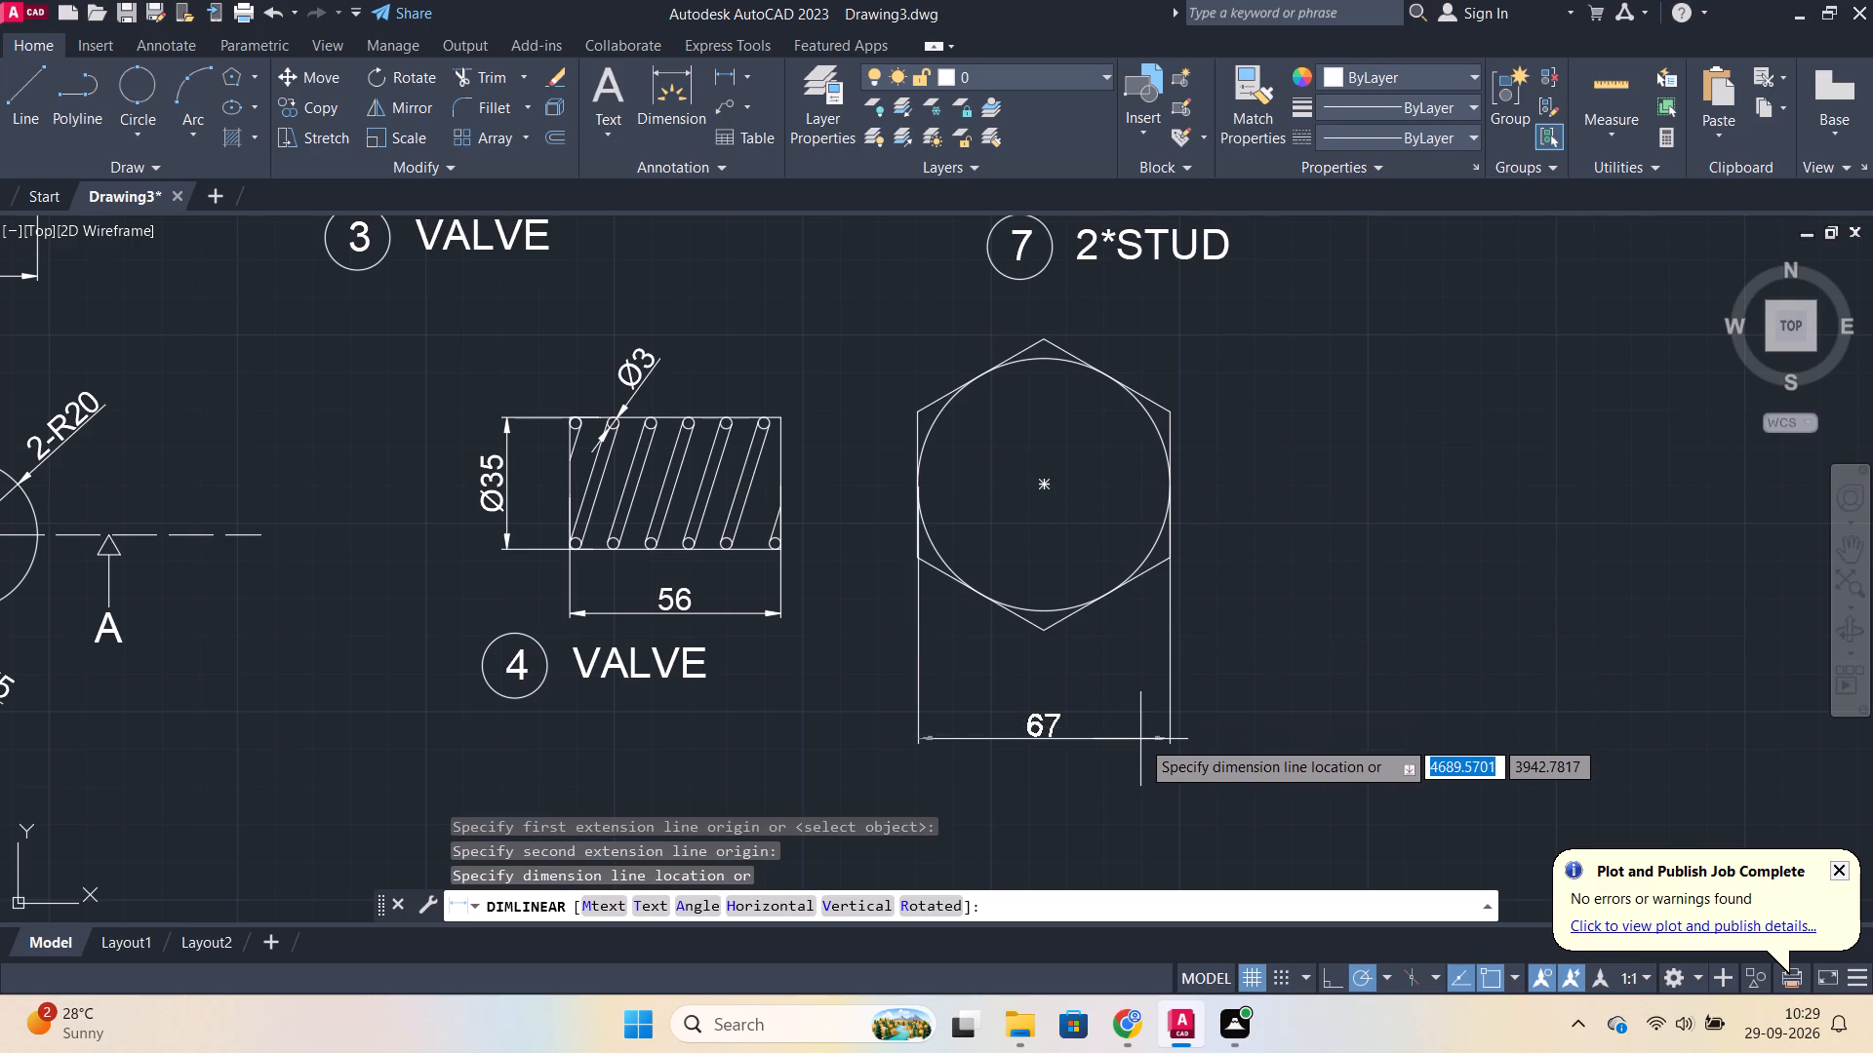
pyautogui.click(1140, 764)
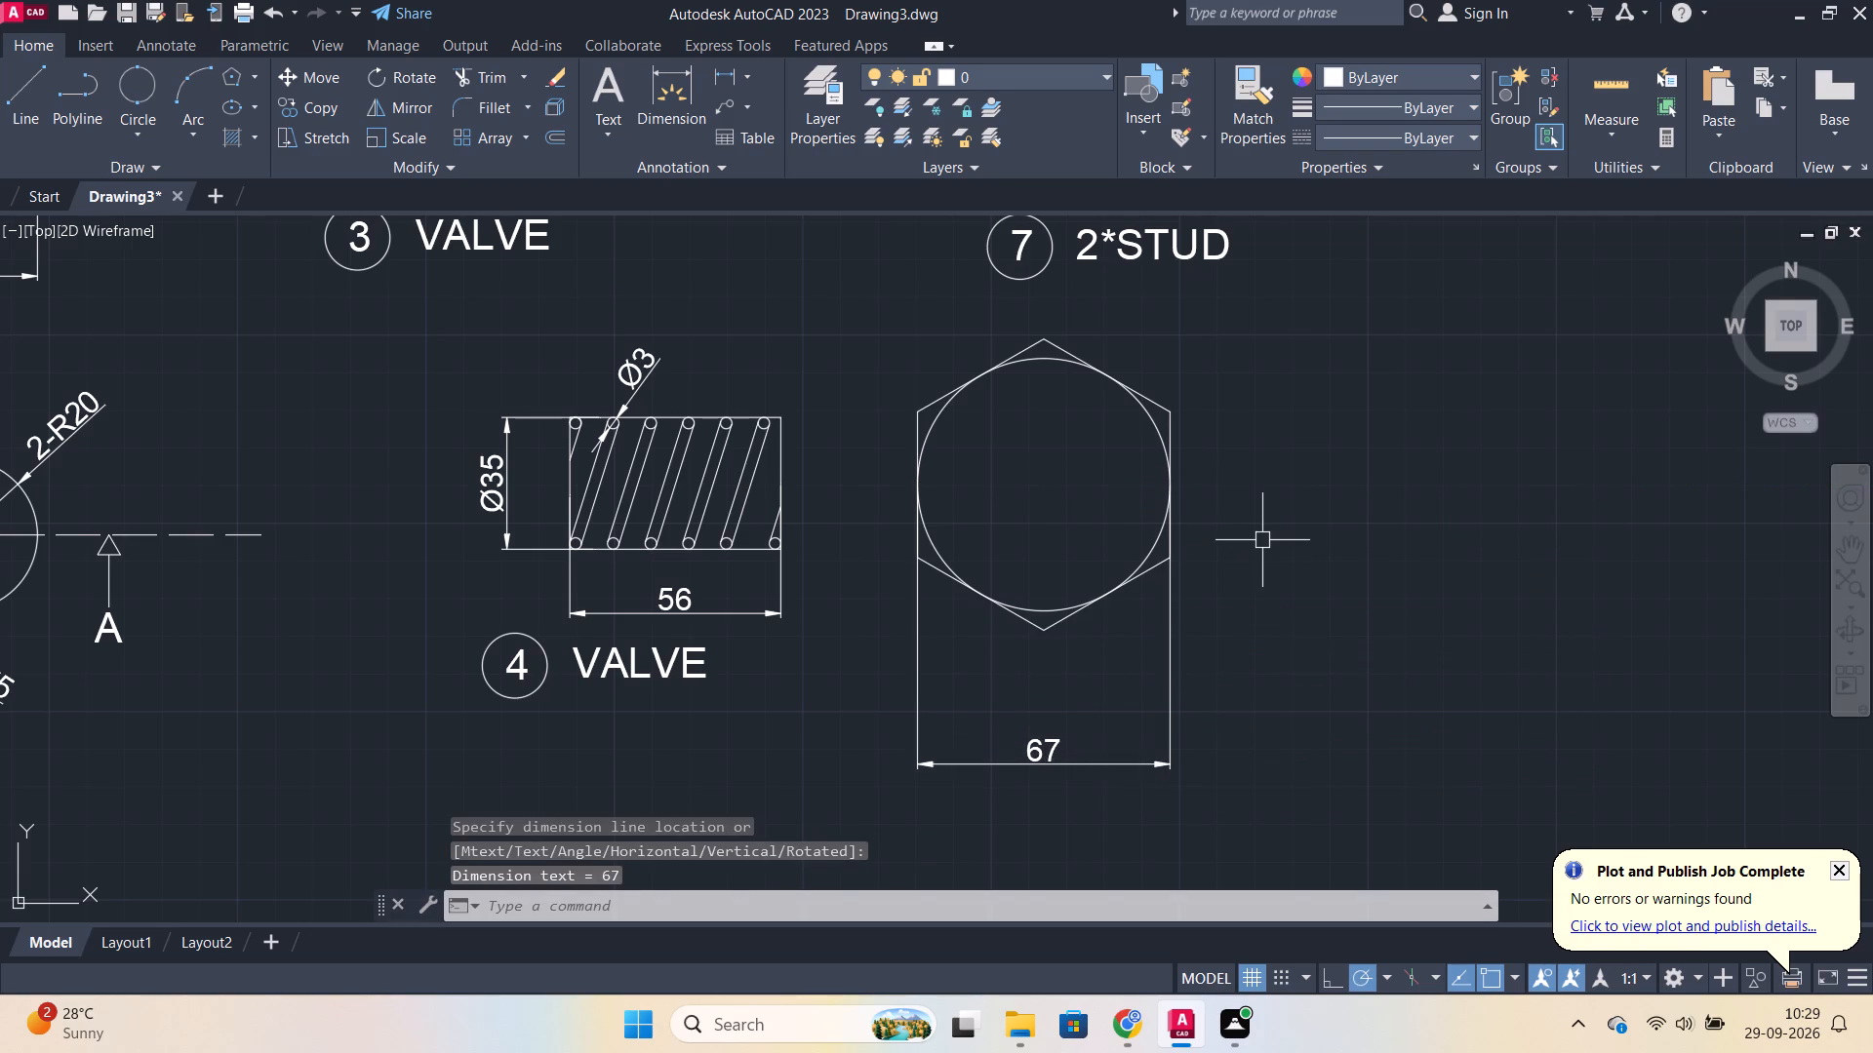
# Draw three horizontal projection lines extending right from the hexagon's centre, top vertex and bottom vertex.
pyautogui.moveTo(1261, 565); pyautogui.dragTo(1246, 621, button='middle')
pyautogui.moveTo(1257, 556); pyautogui.dragTo(1170, 576, button='middle')
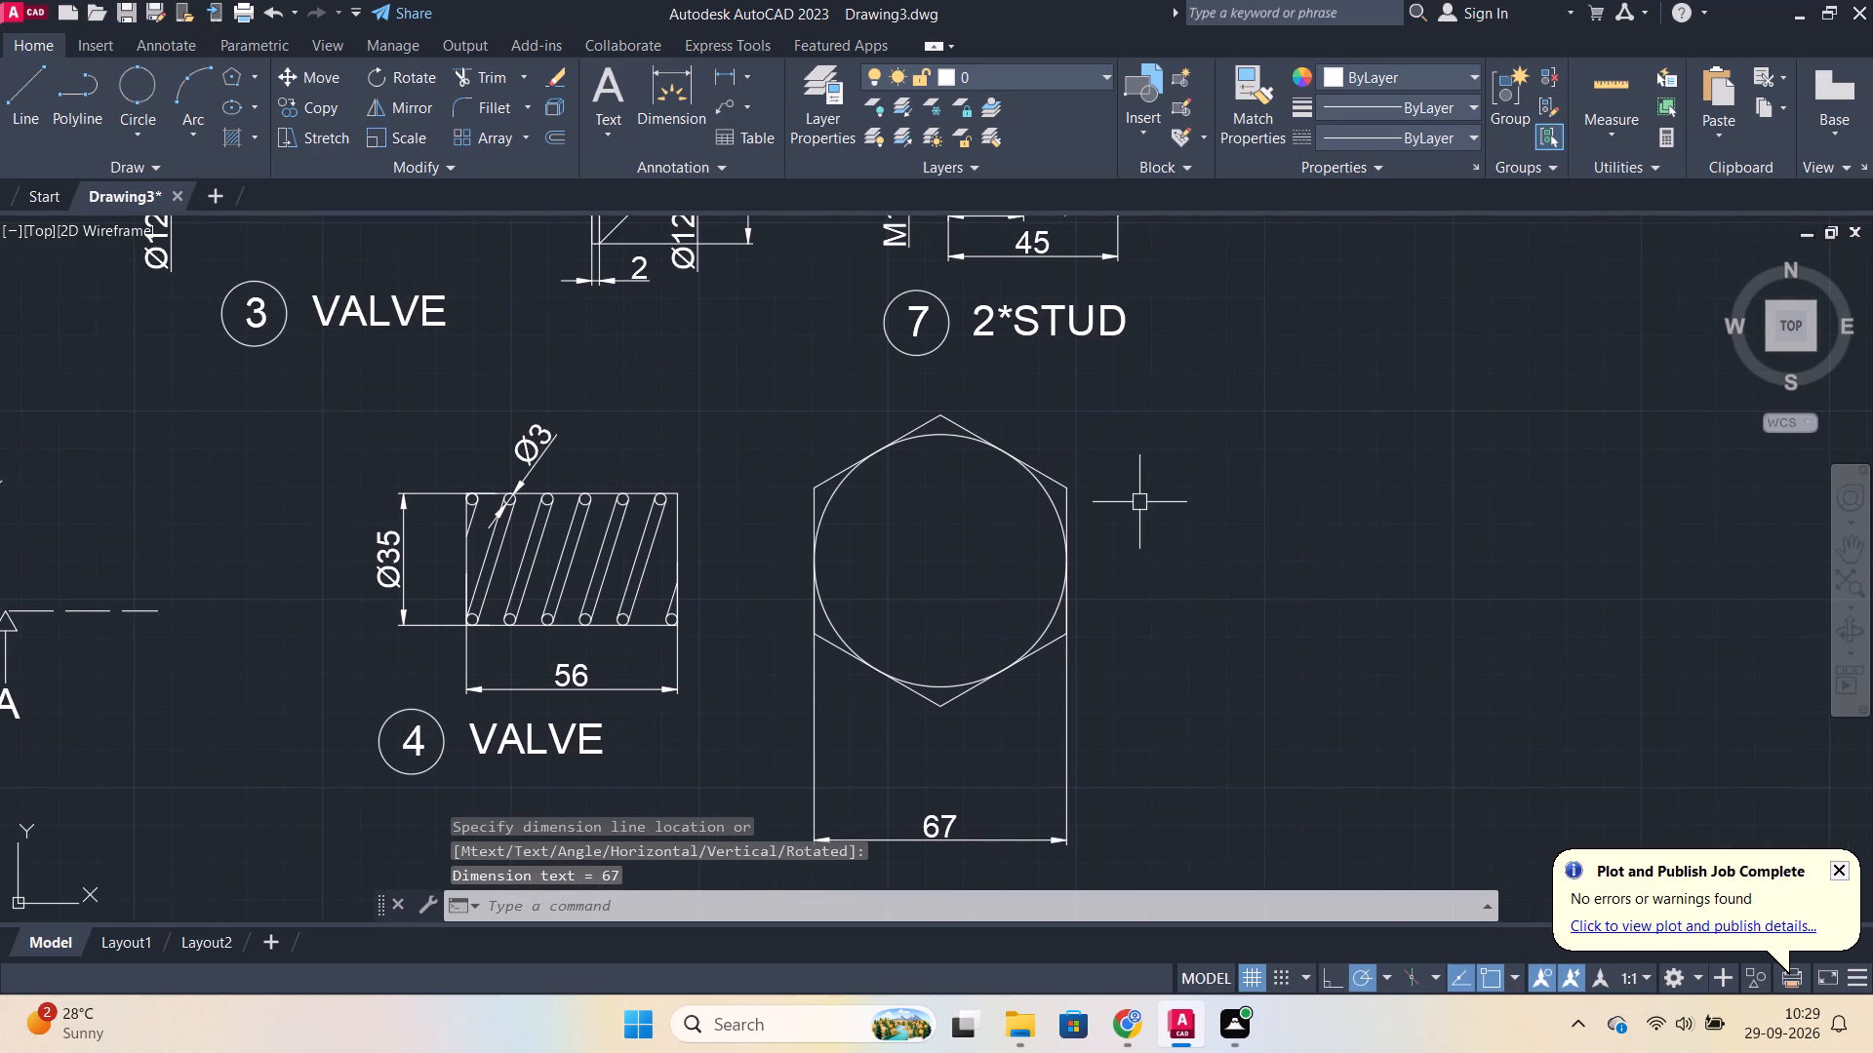
pyautogui.press('l')
pyautogui.press('Return')
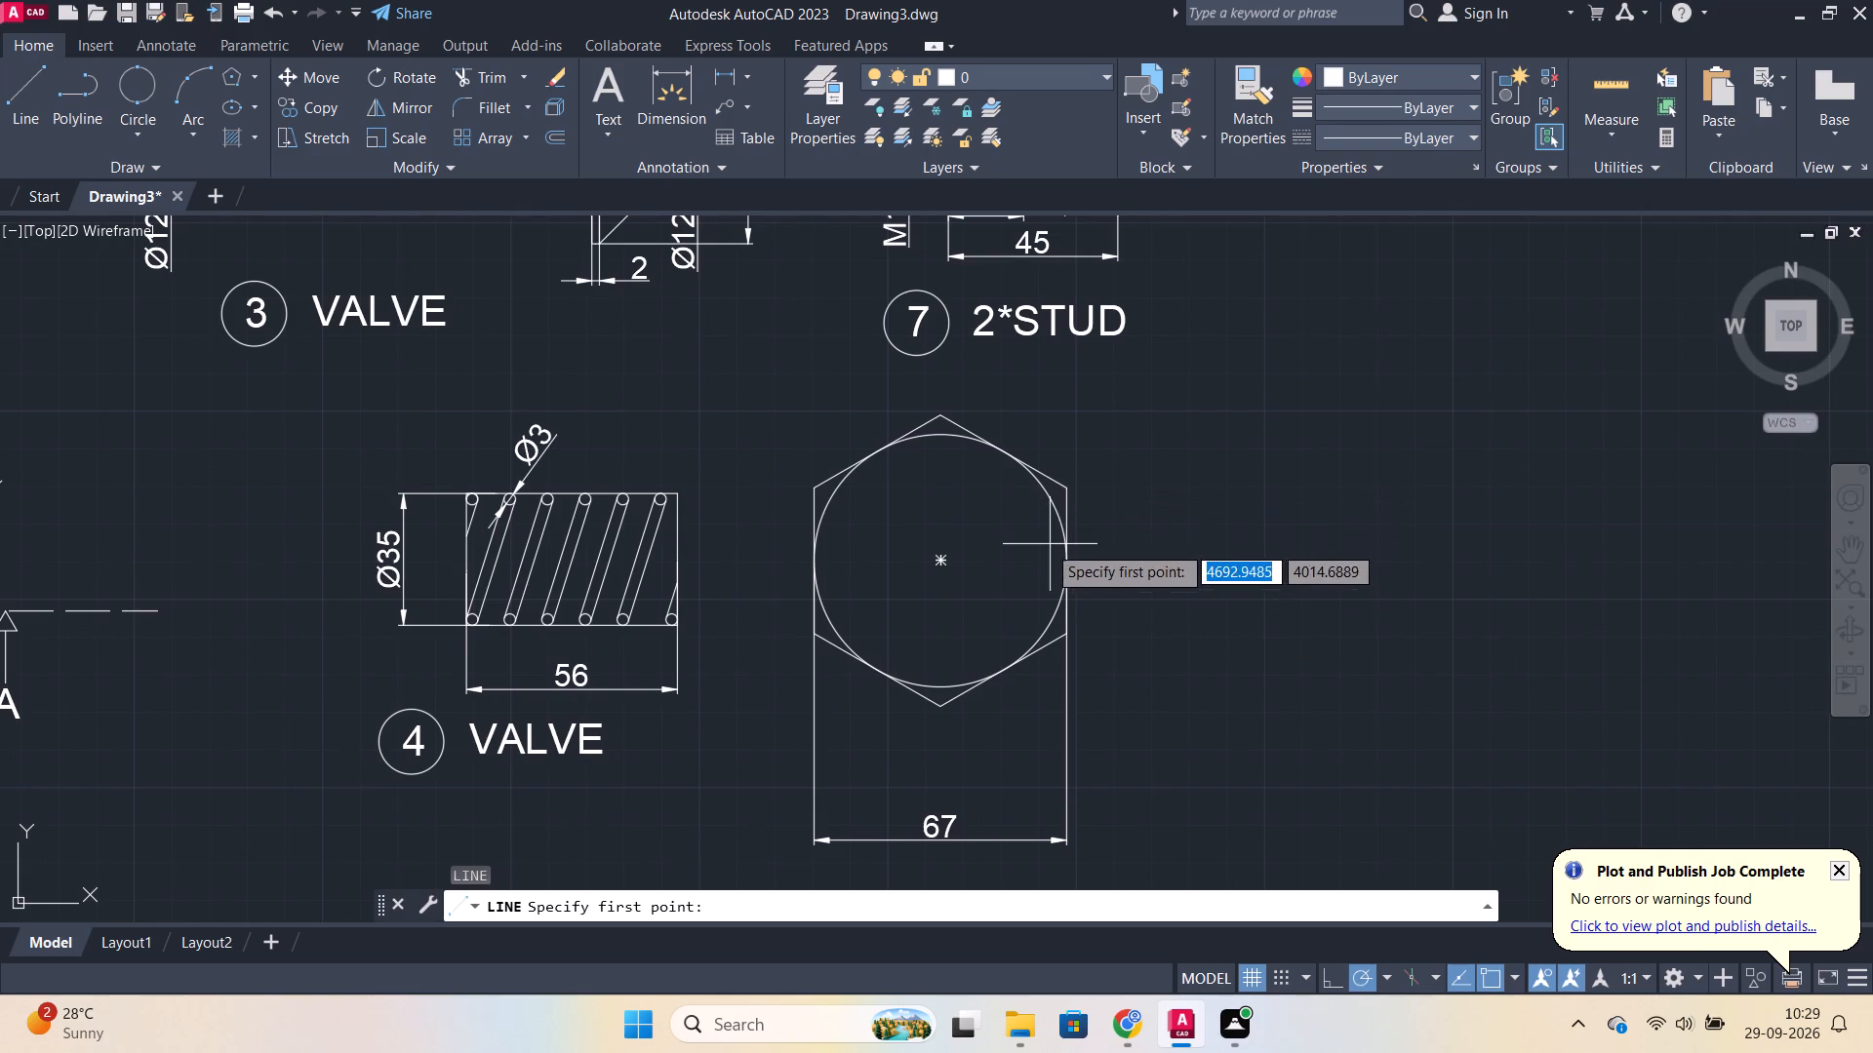
pyautogui.click(941, 560)
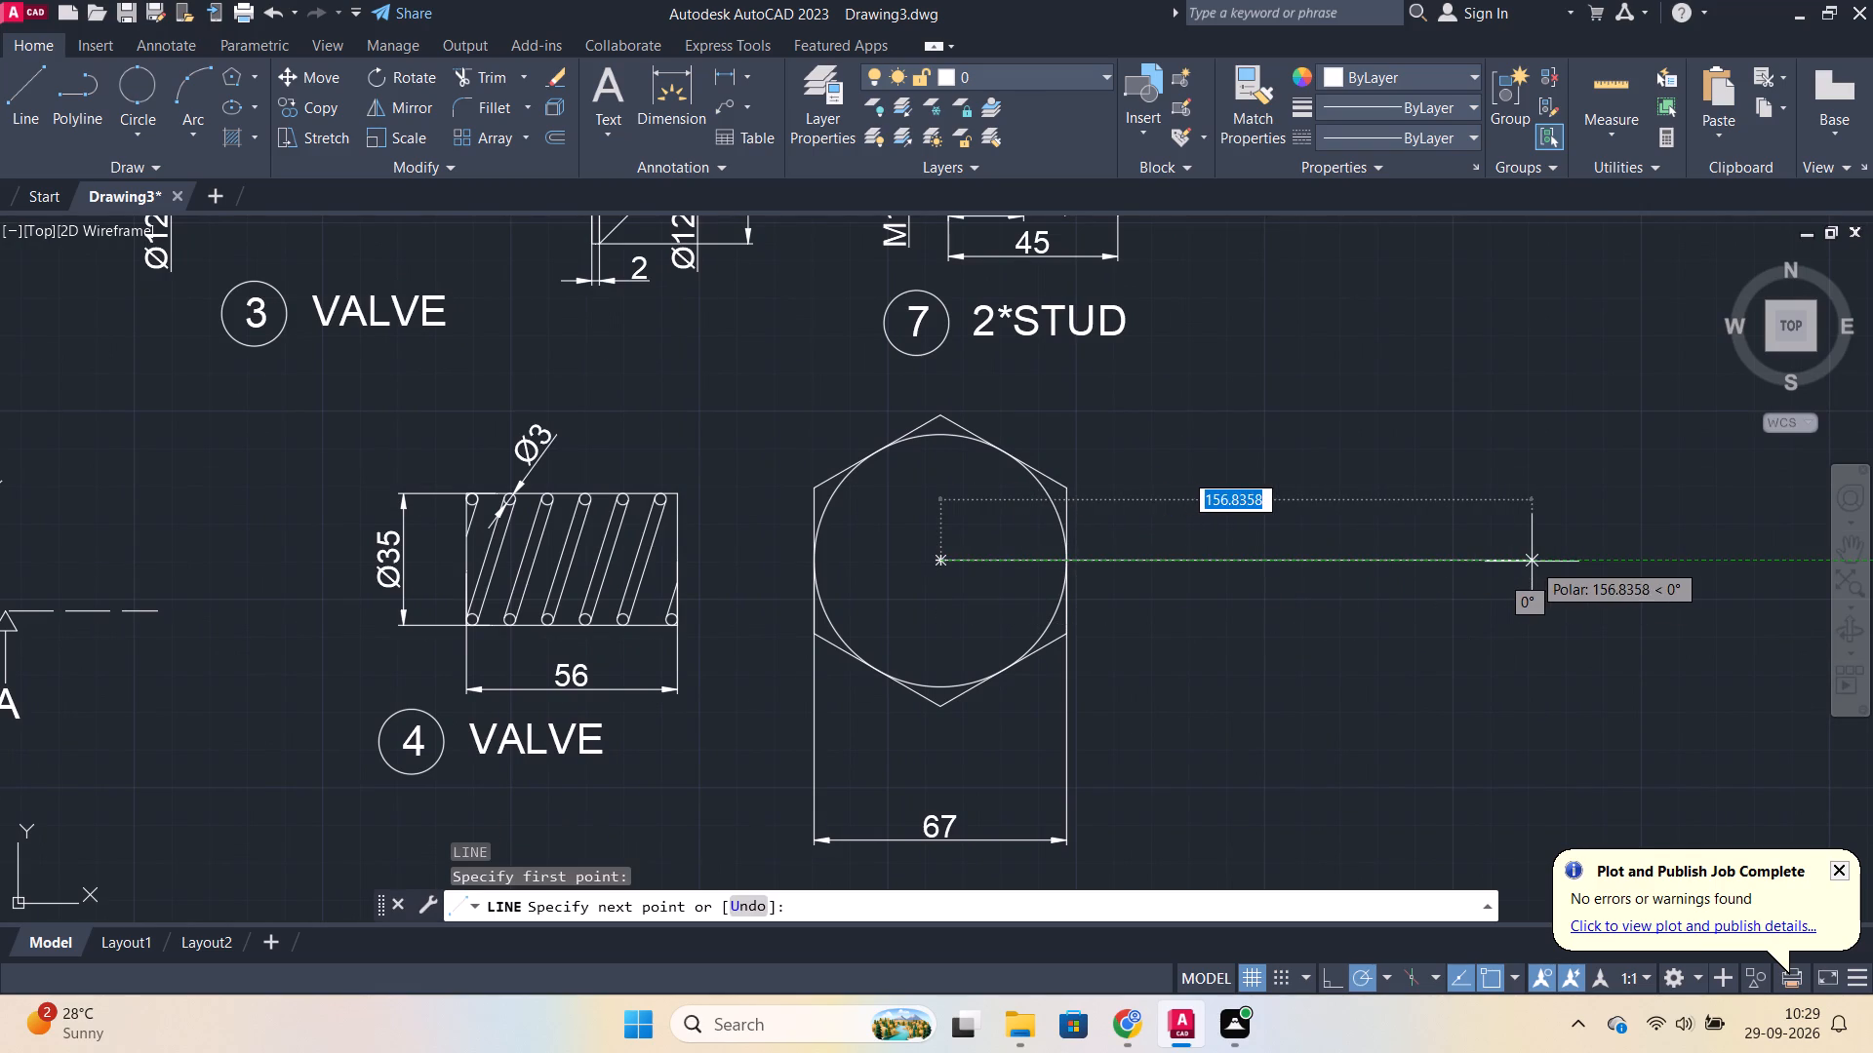
pyautogui.click(1588, 559)
pyautogui.press('Escape')
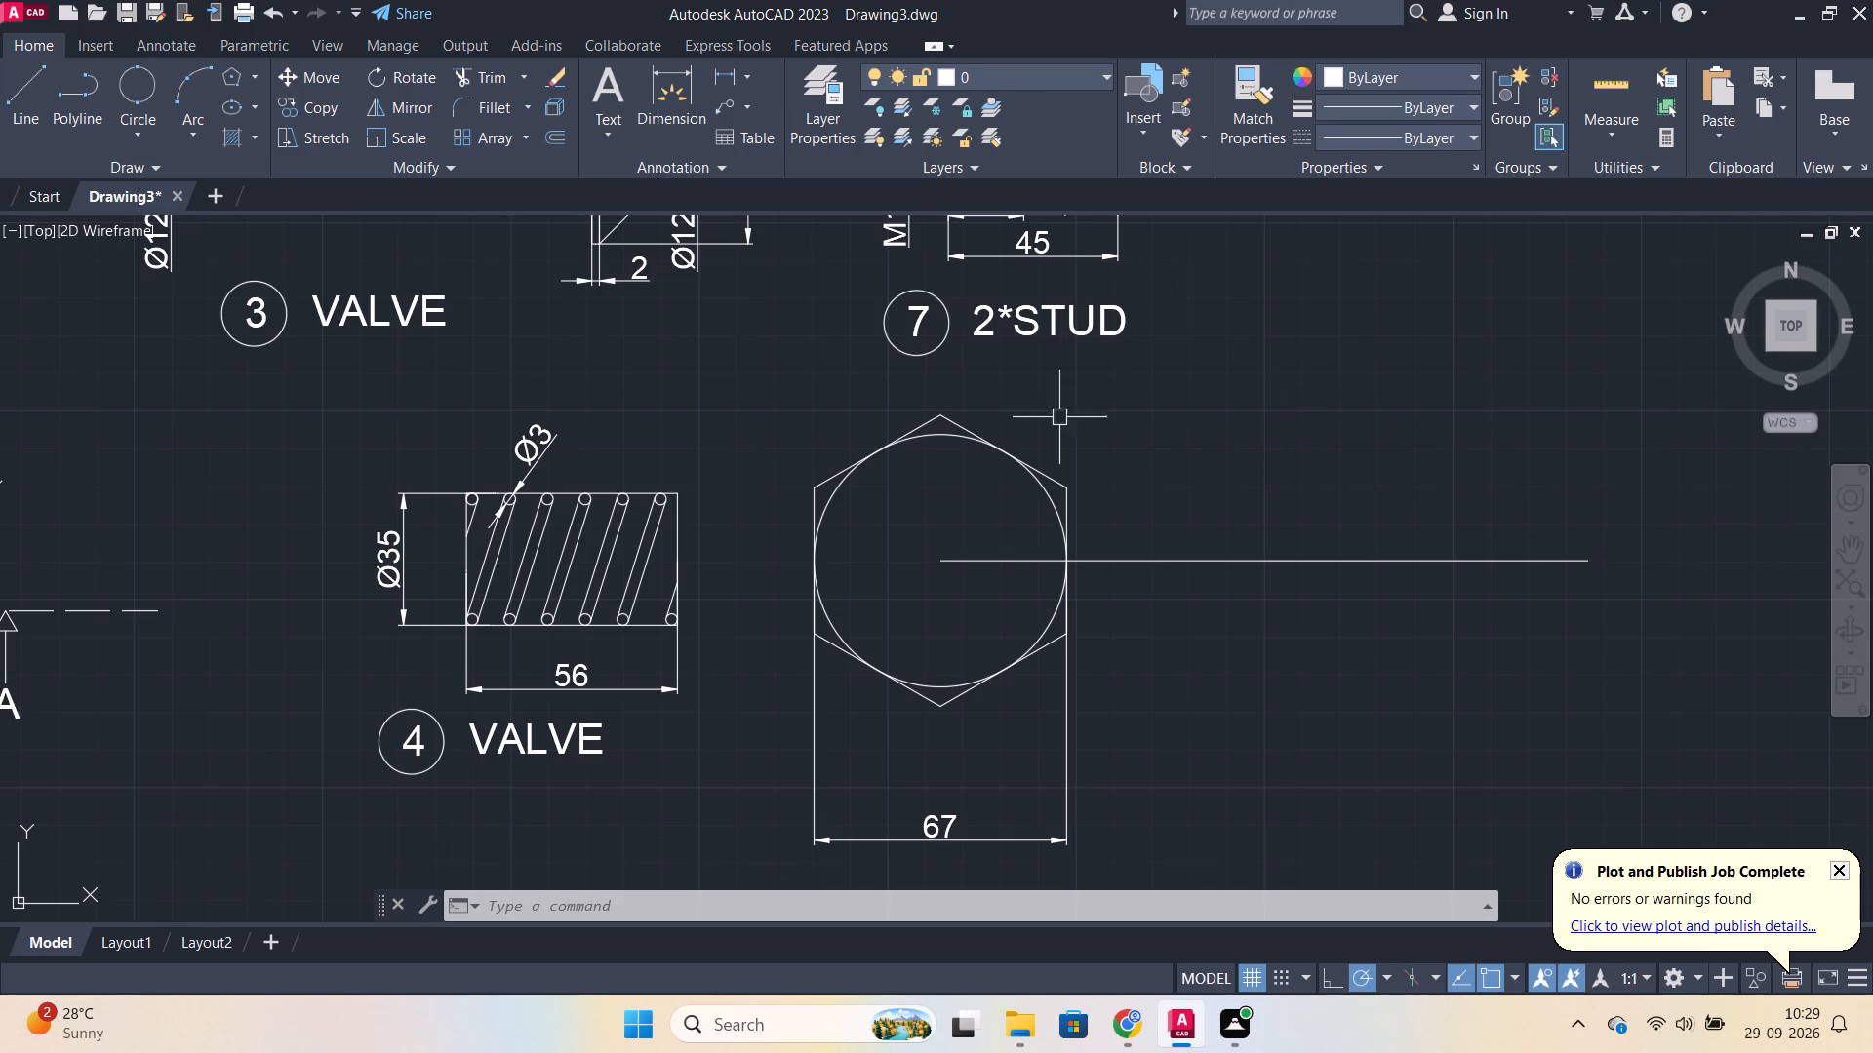
pyautogui.click(22, 74)
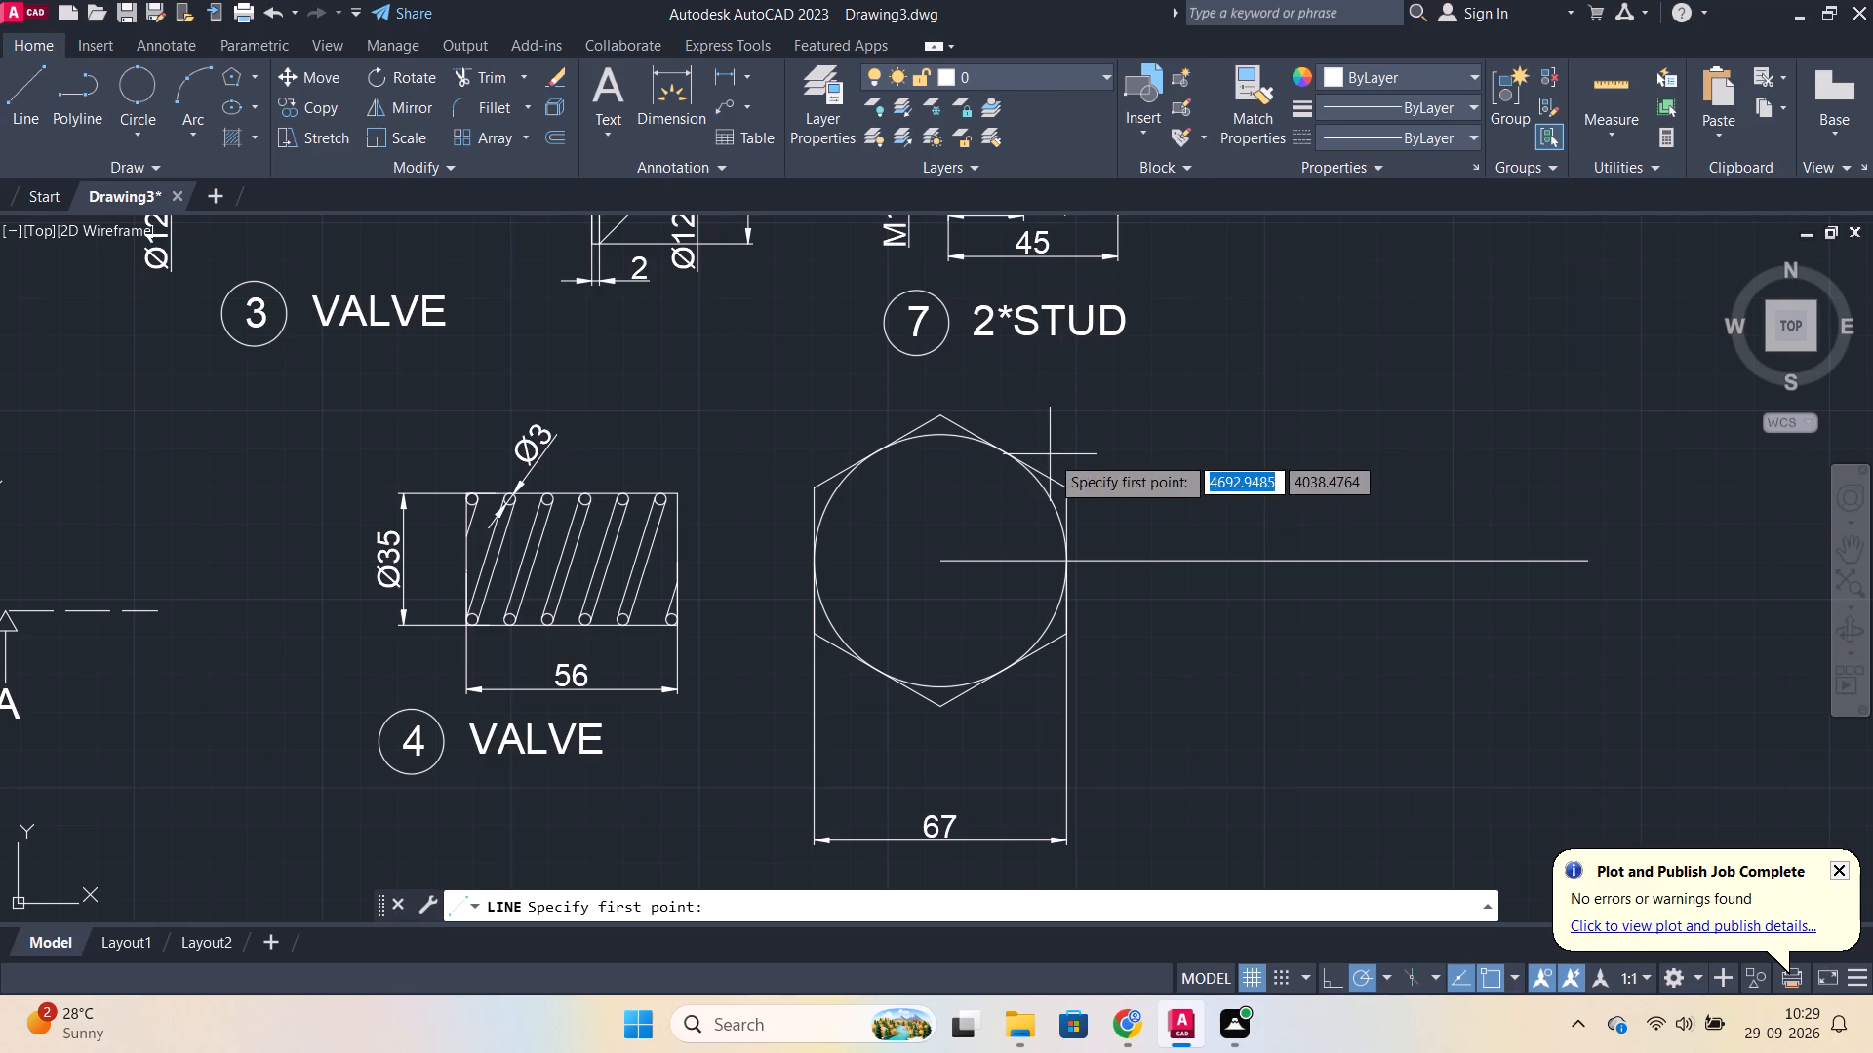
pyautogui.click(944, 414)
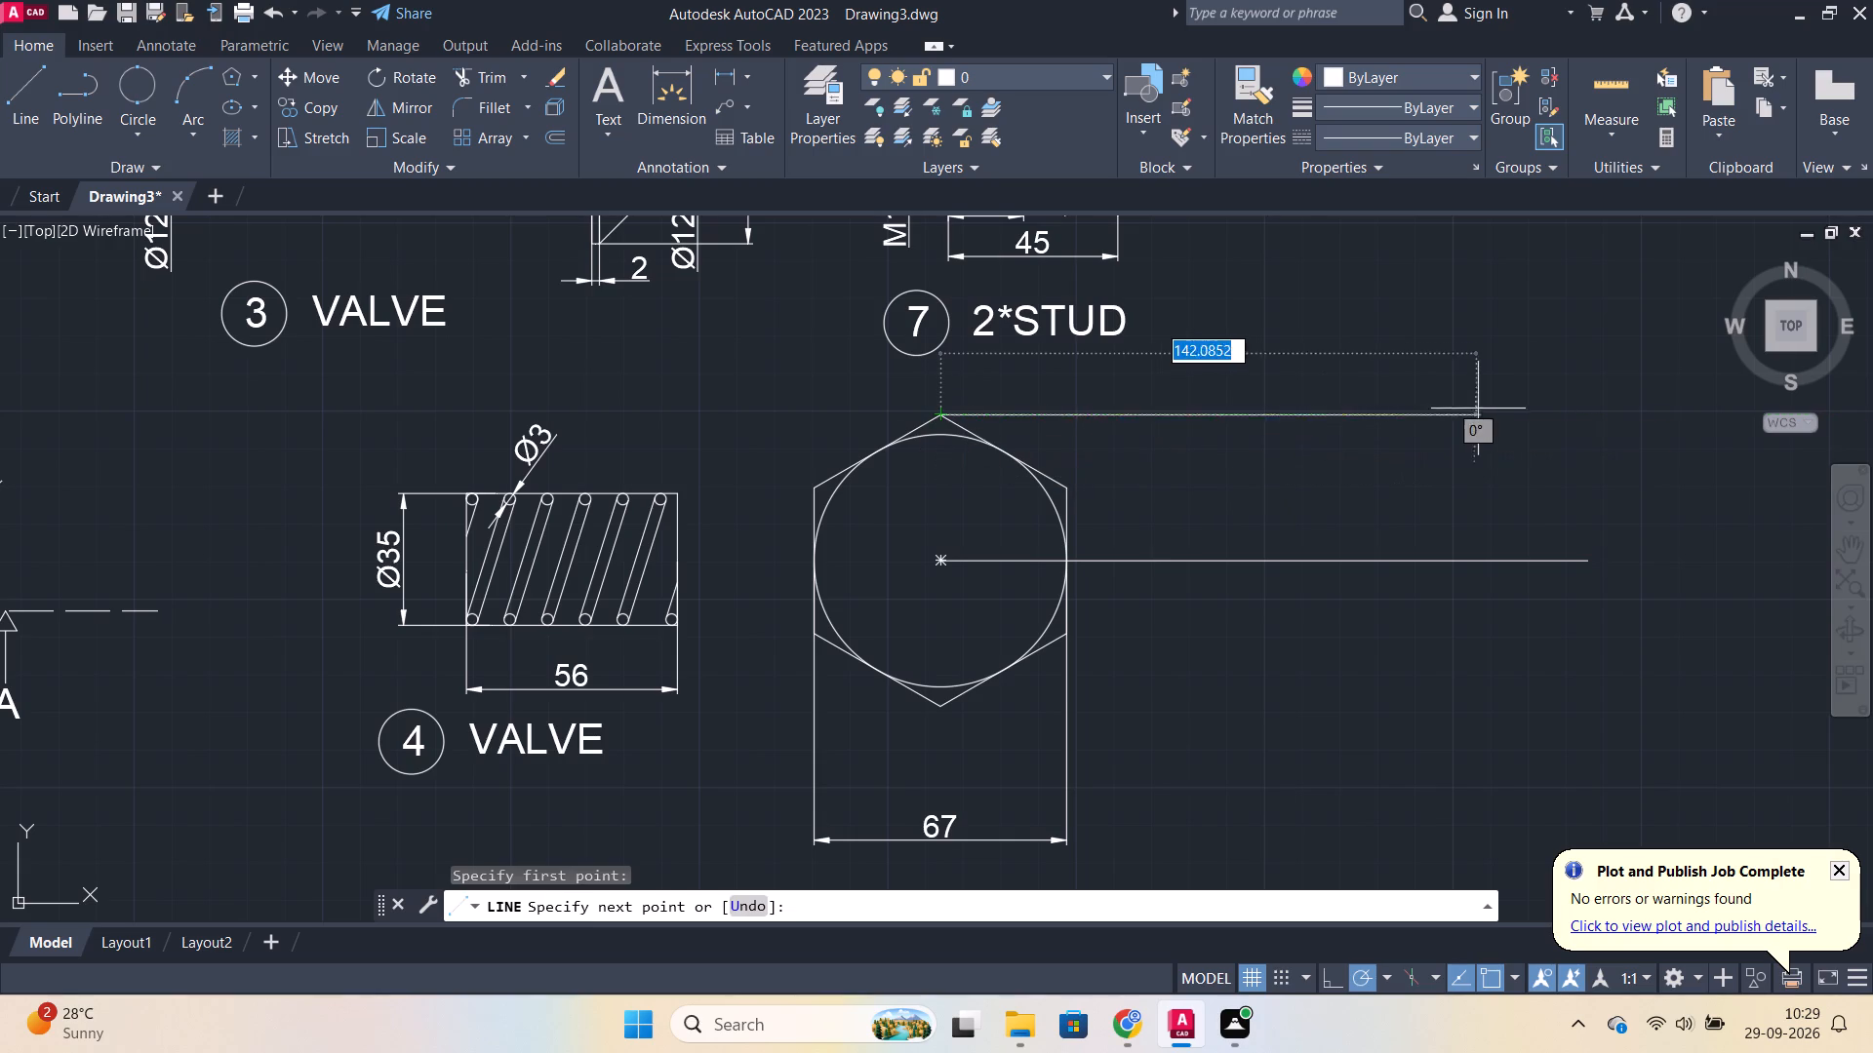
pyautogui.click(1512, 411)
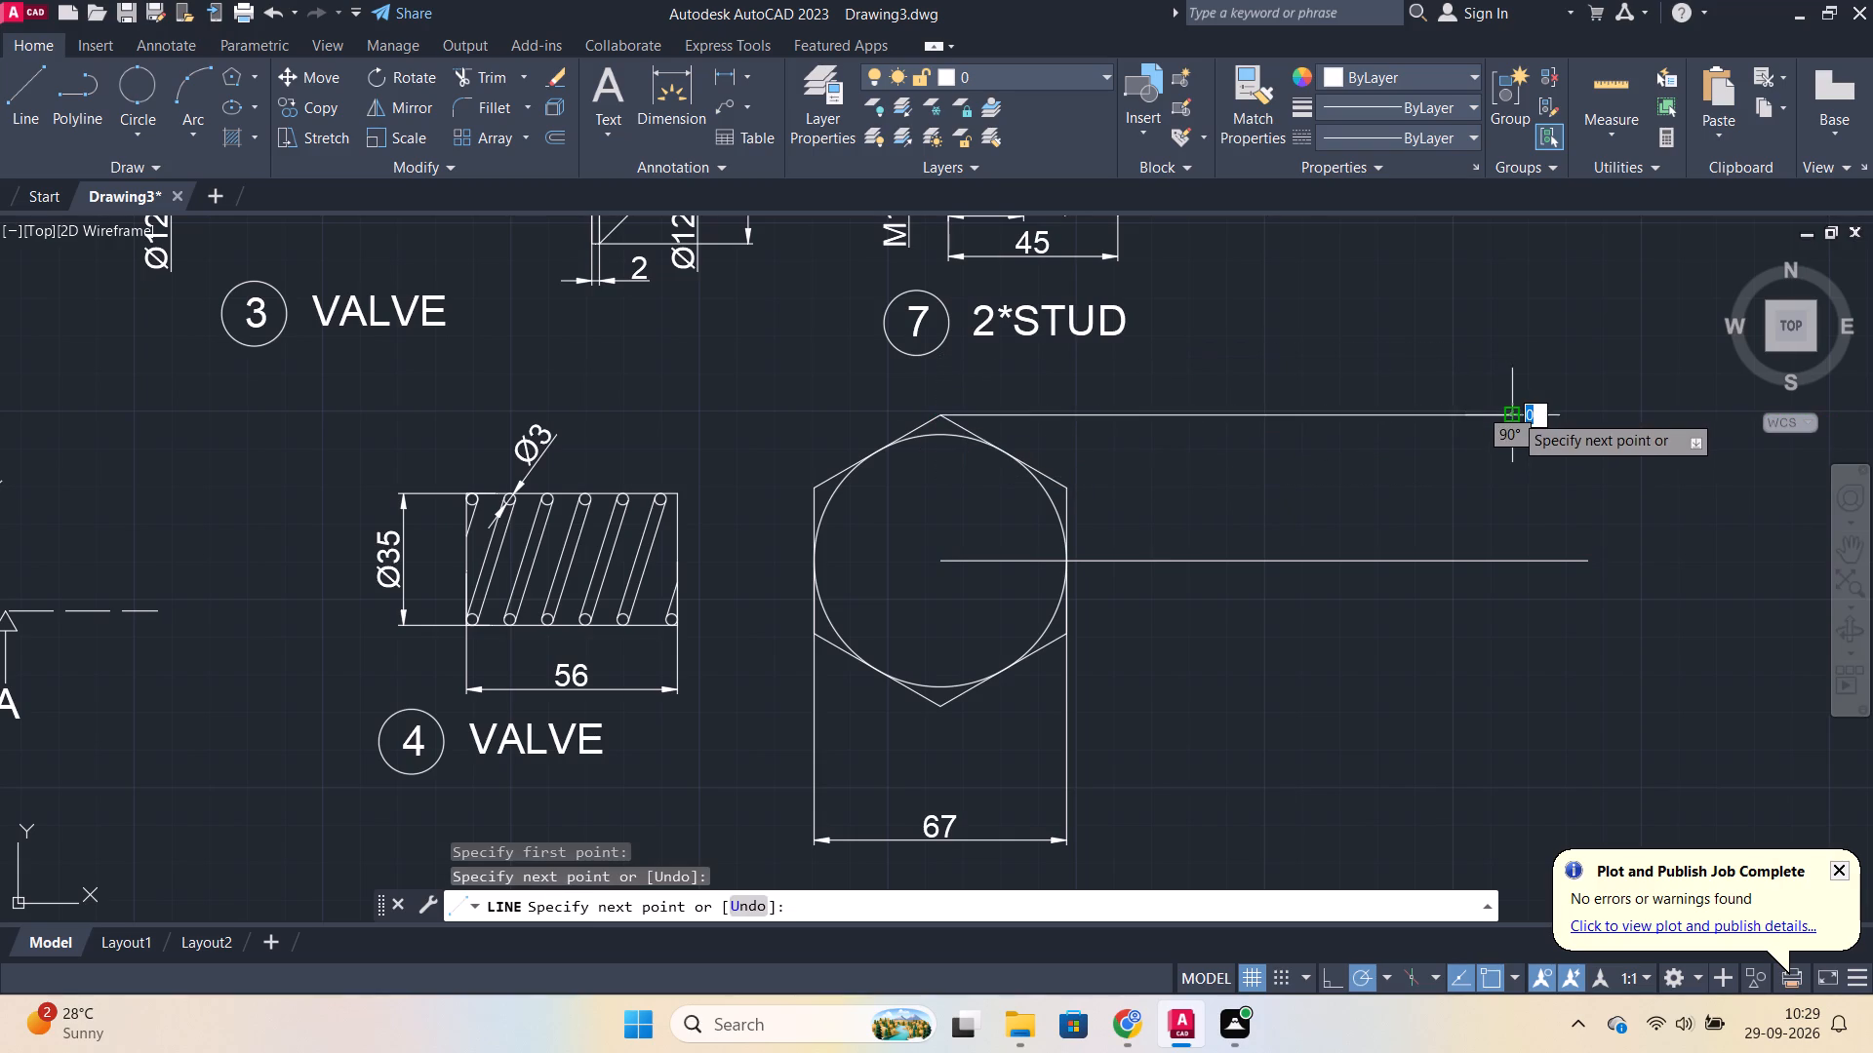
pyautogui.press('Escape')
pyautogui.press('space')
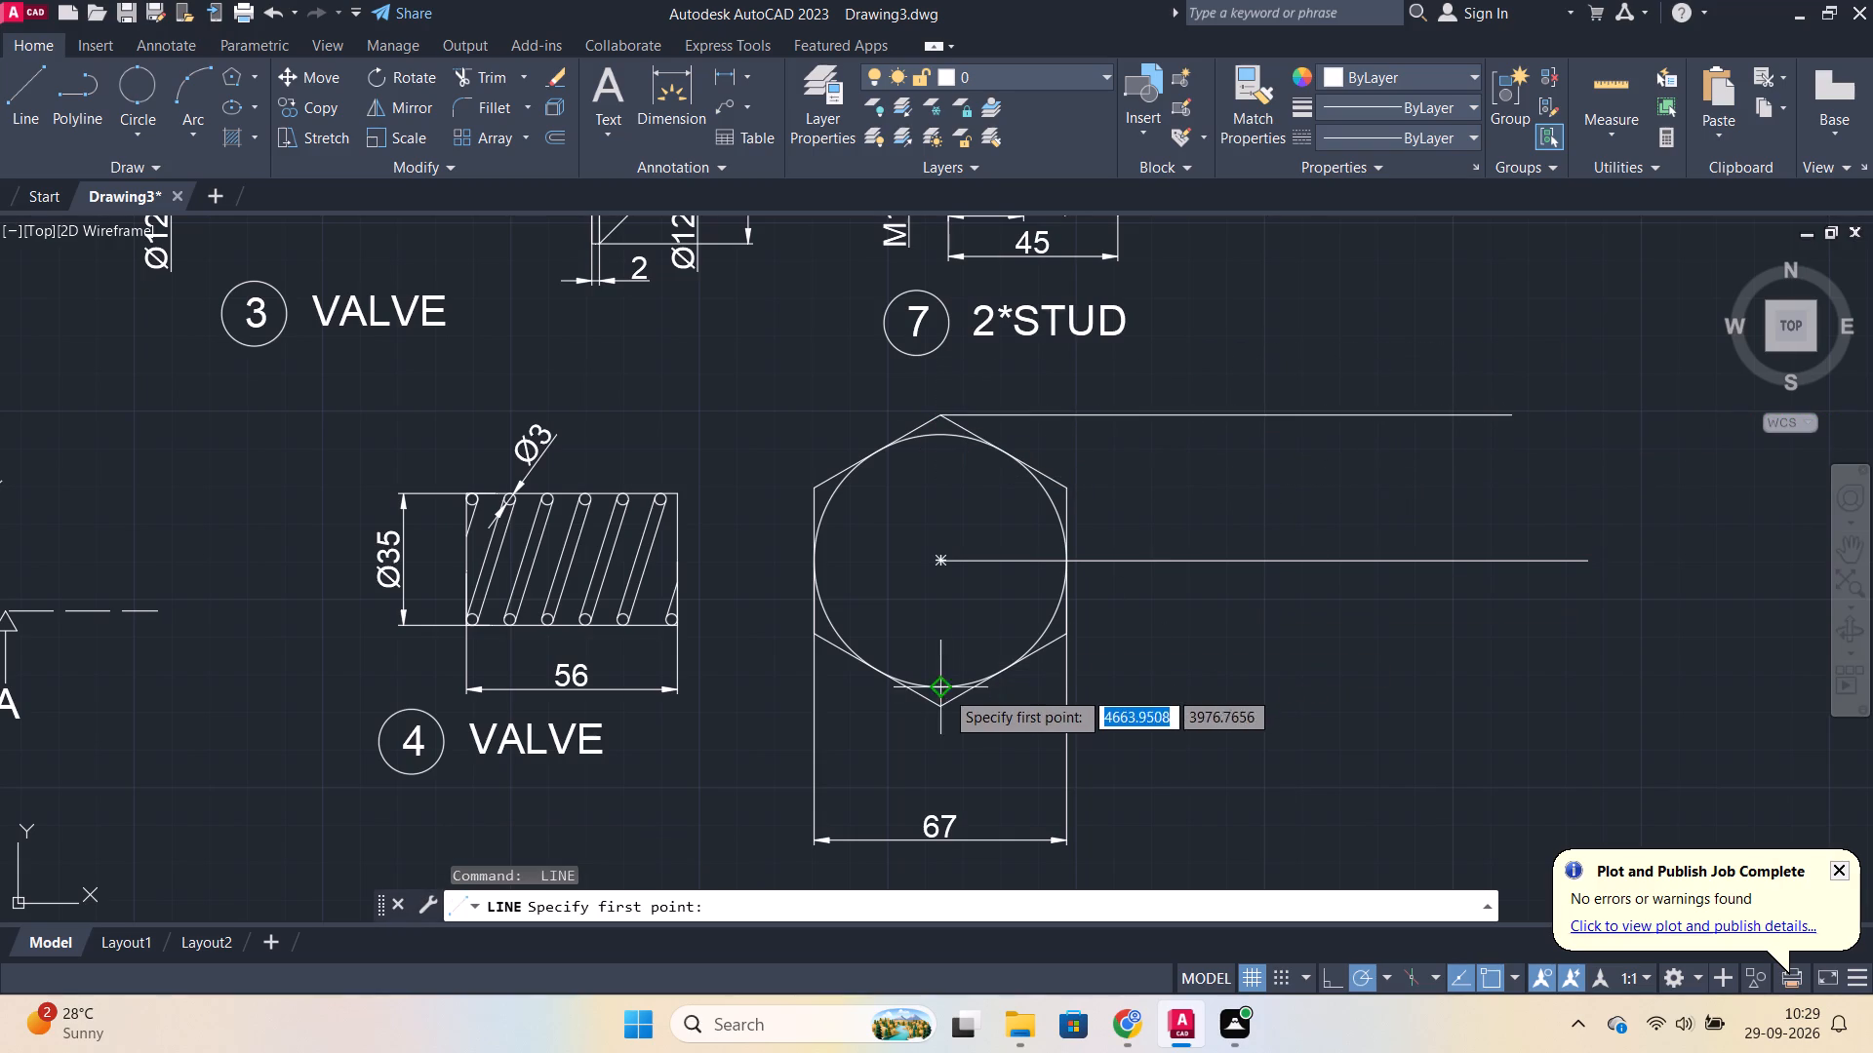
pyautogui.click(941, 705)
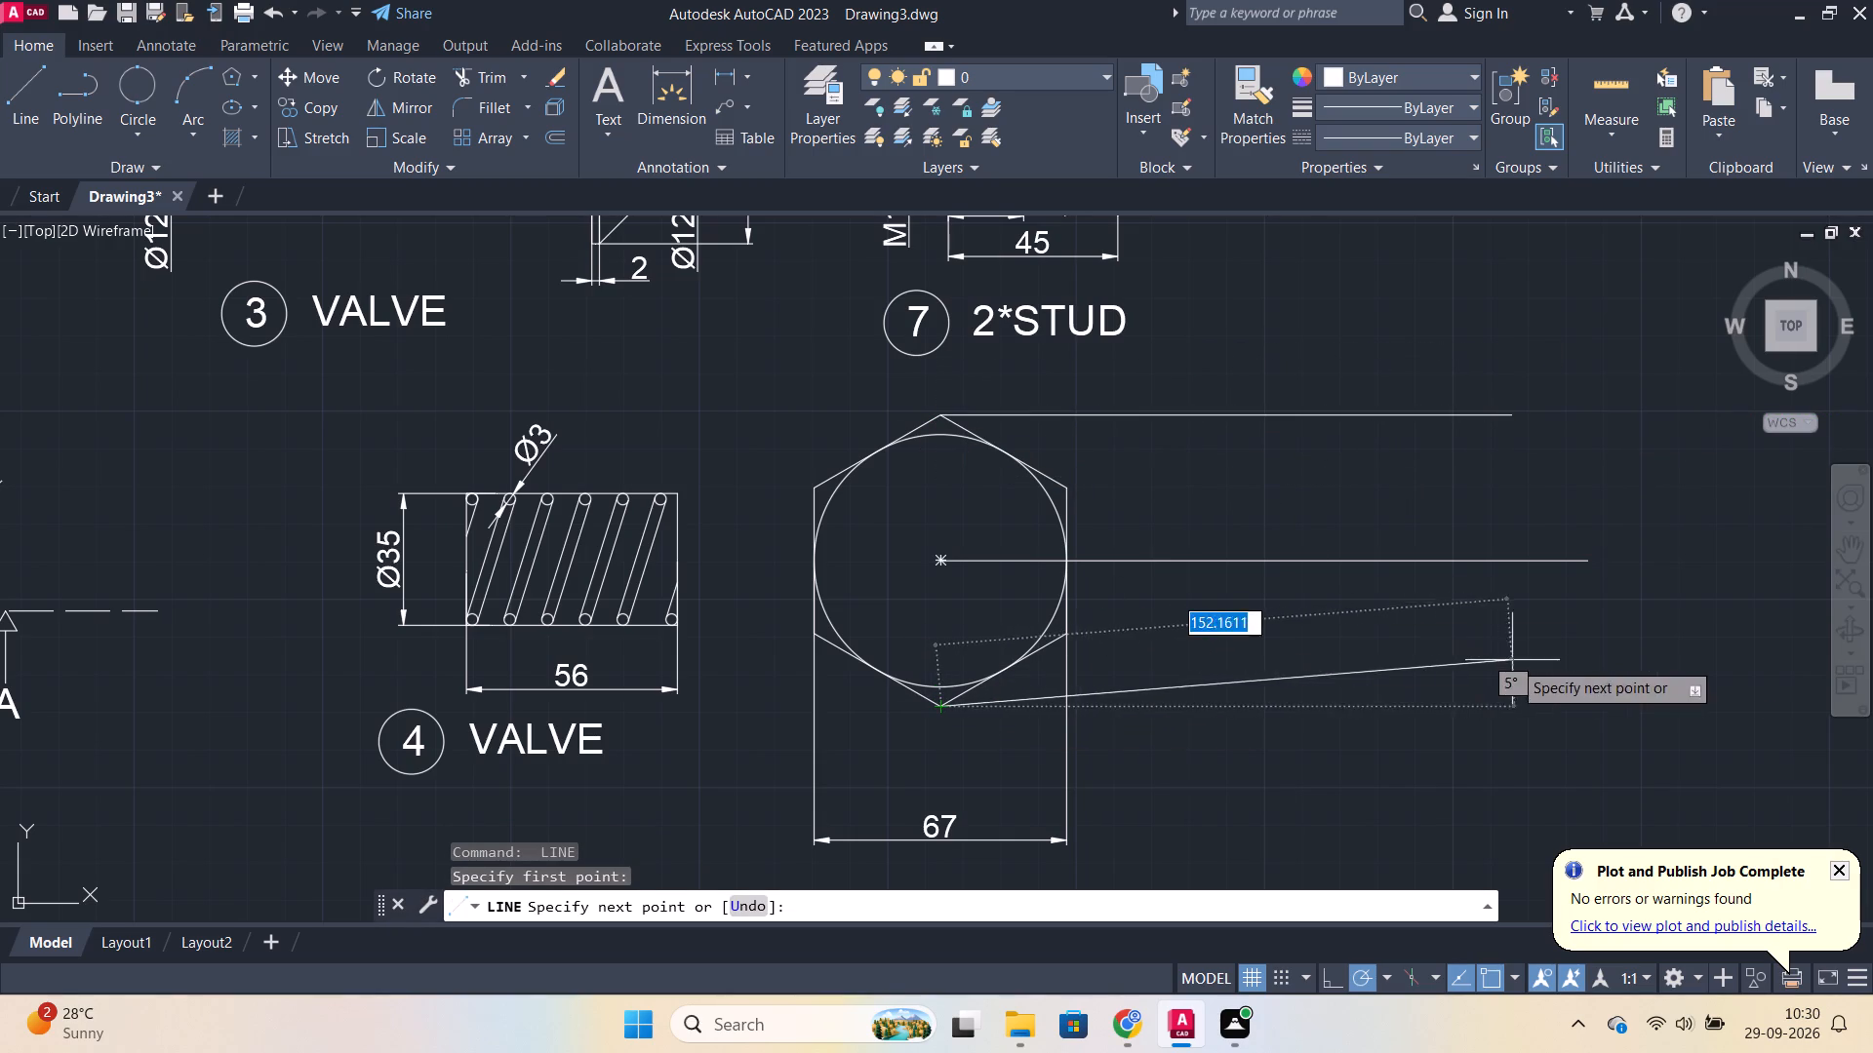
pyautogui.click(1605, 704)
pyautogui.press('Escape')
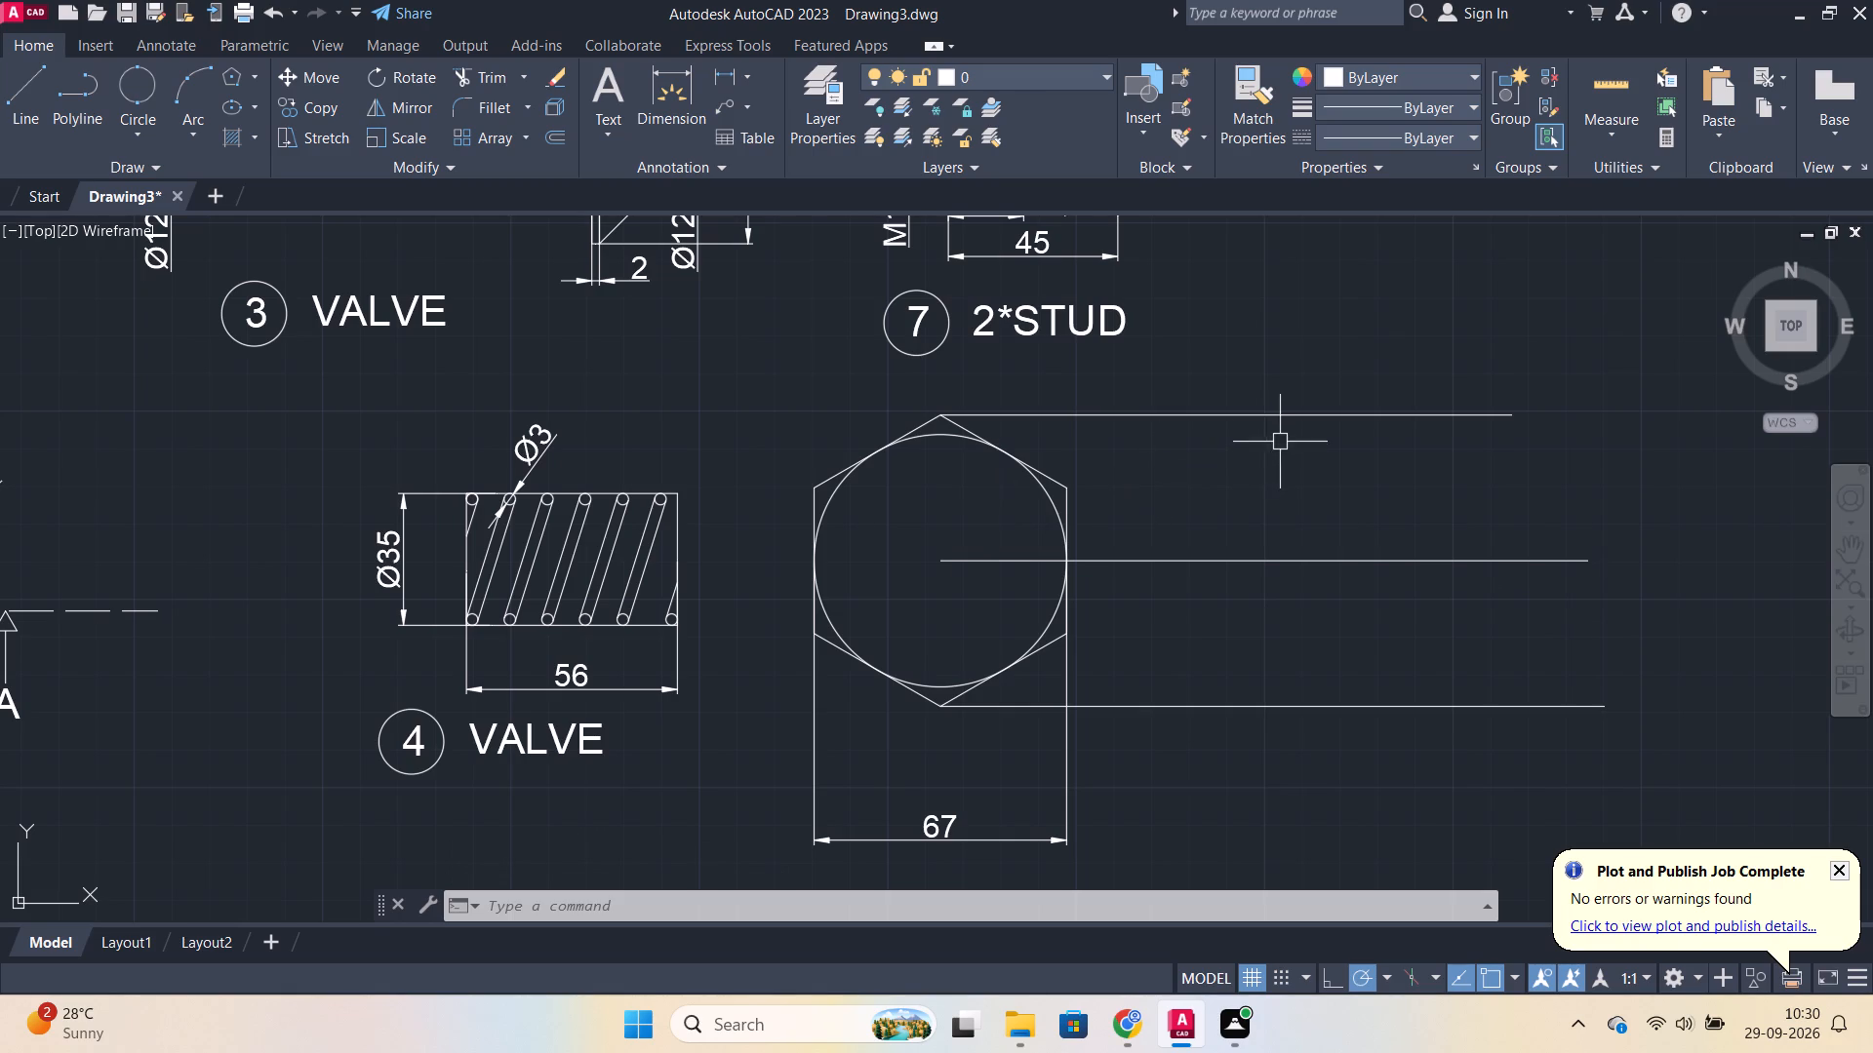
# Draw a vertical line between the top and bottom projection lines, to the right of the hexagon, starting the side view.
pyautogui.click(29, 89)
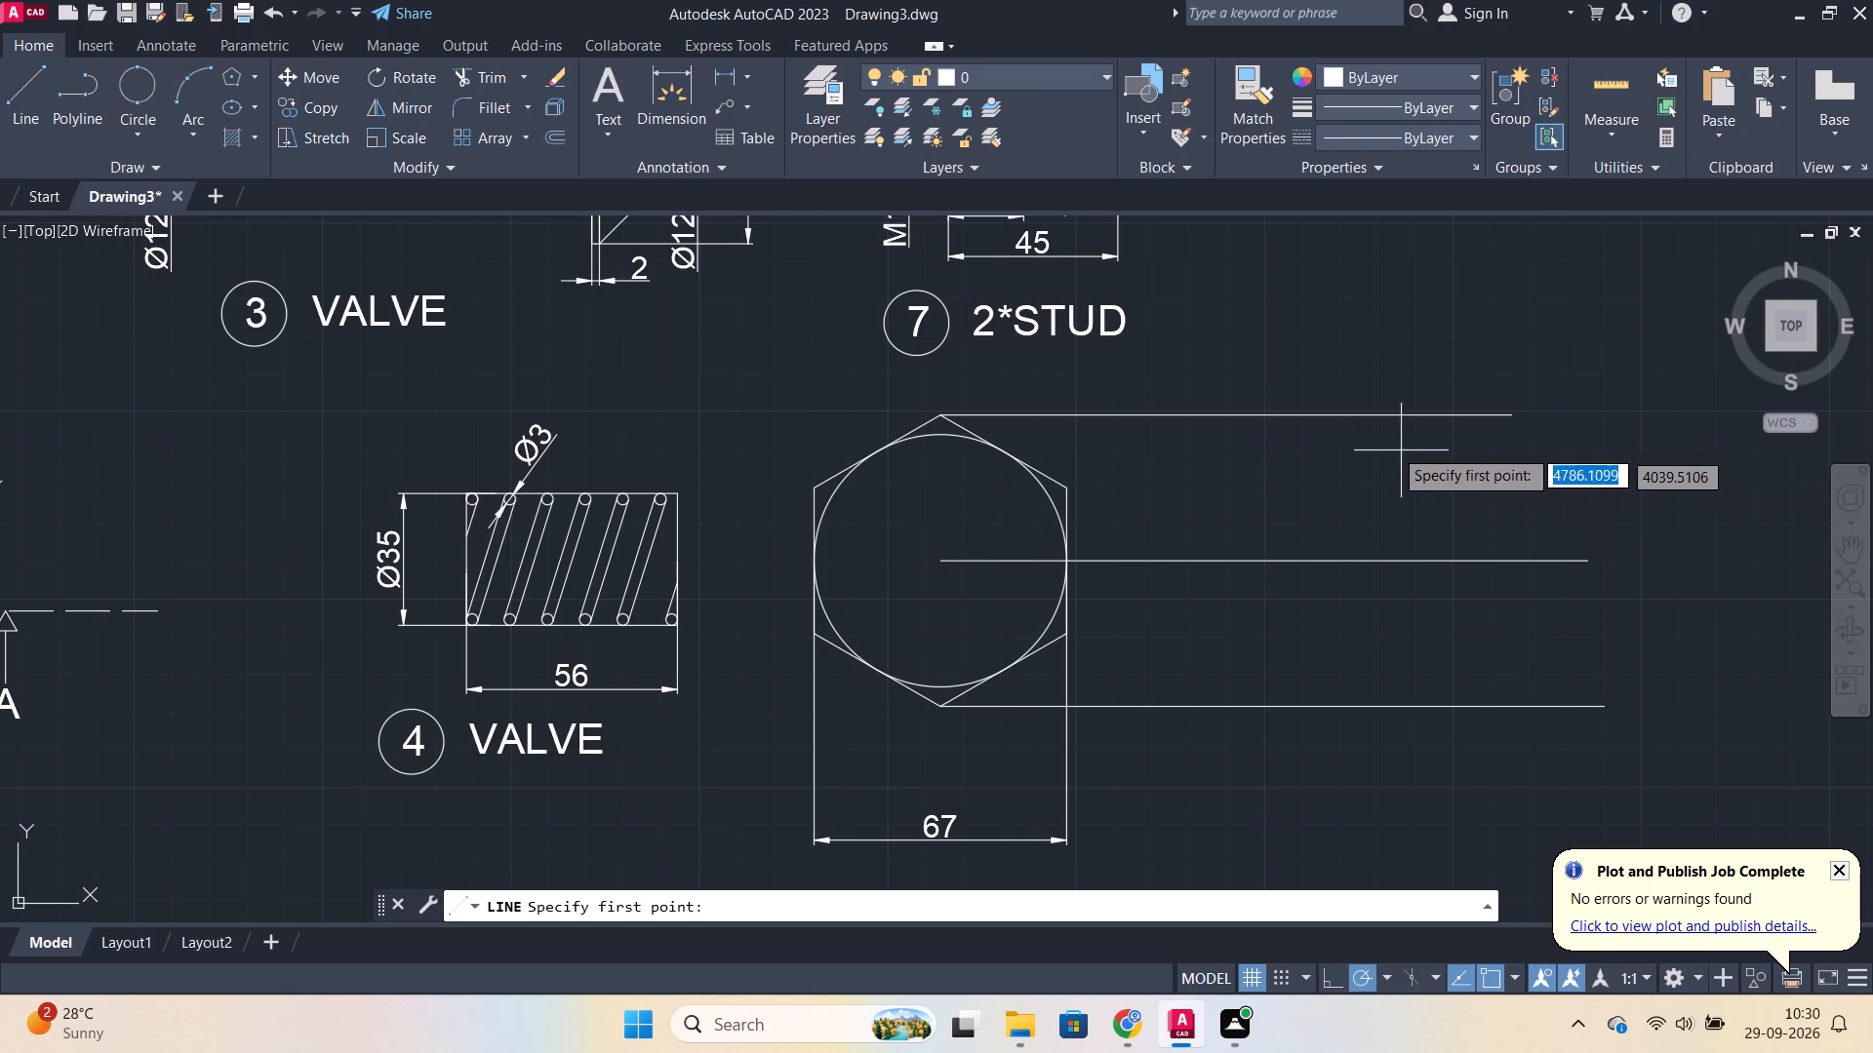
pyautogui.click(1274, 418)
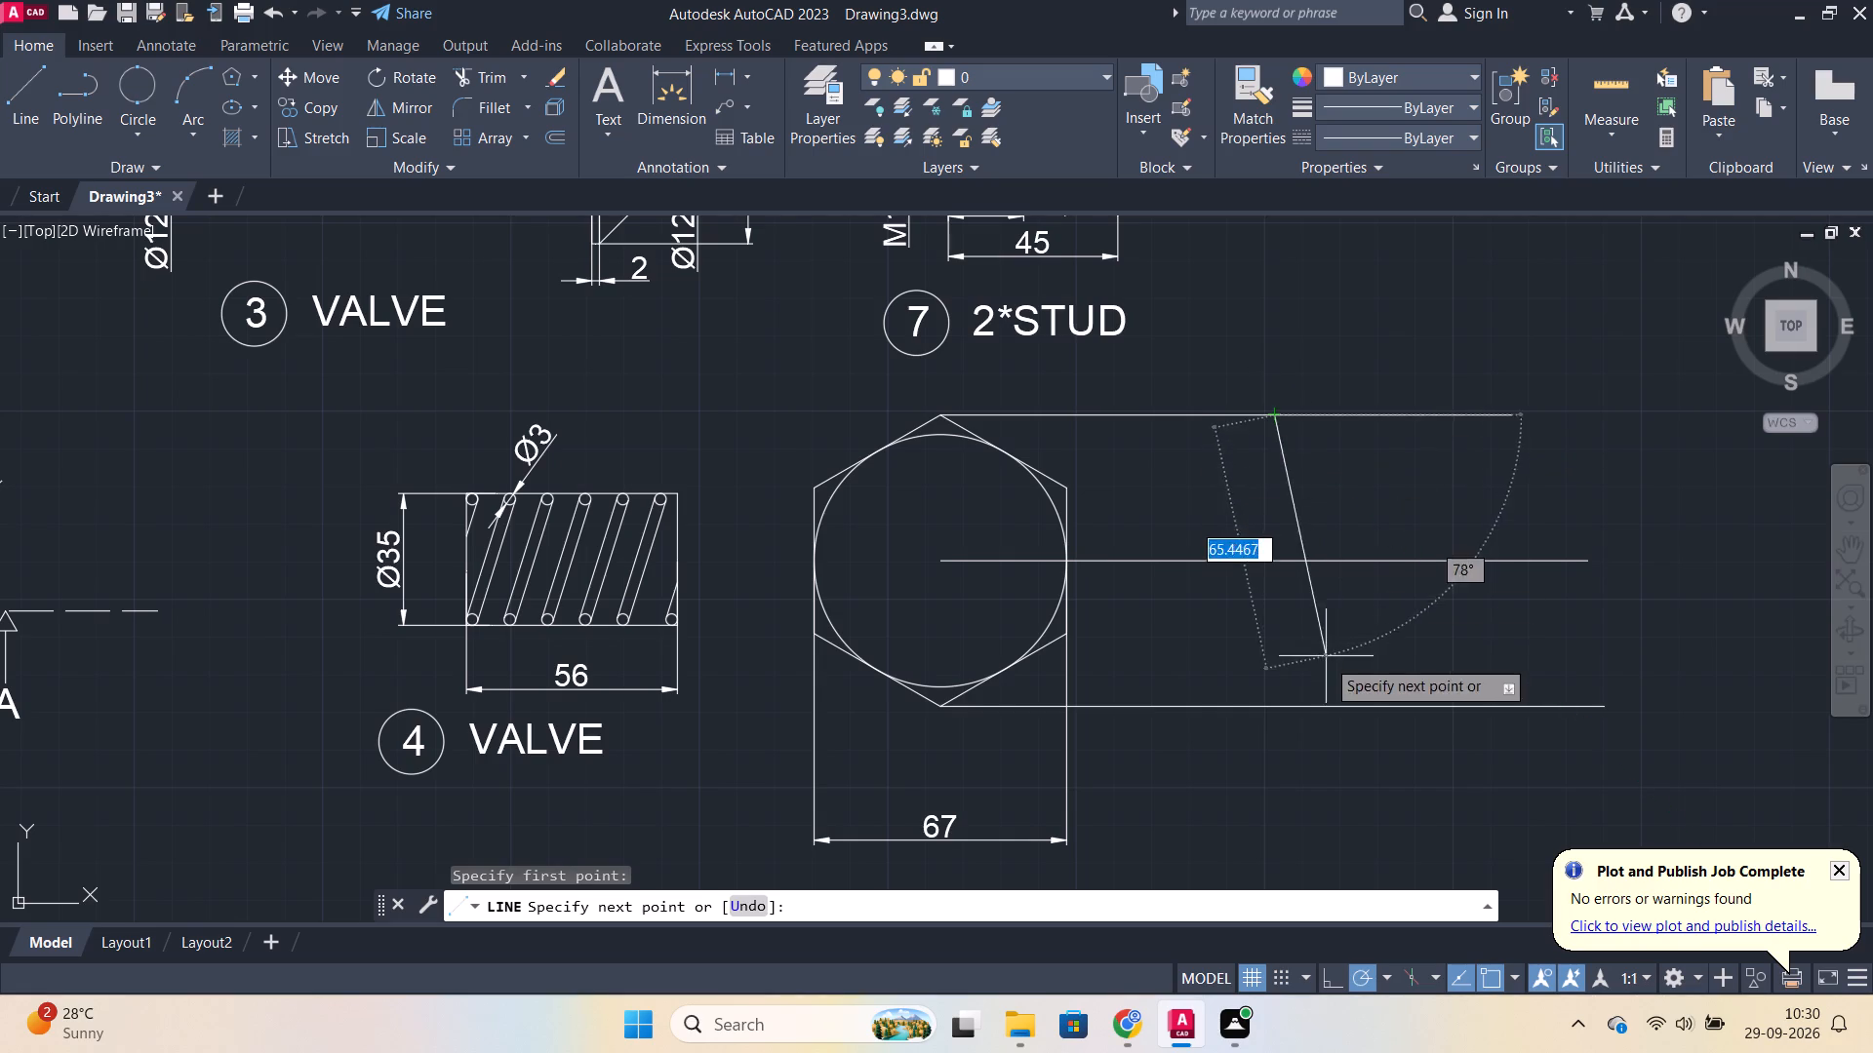
pyautogui.click(1274, 703)
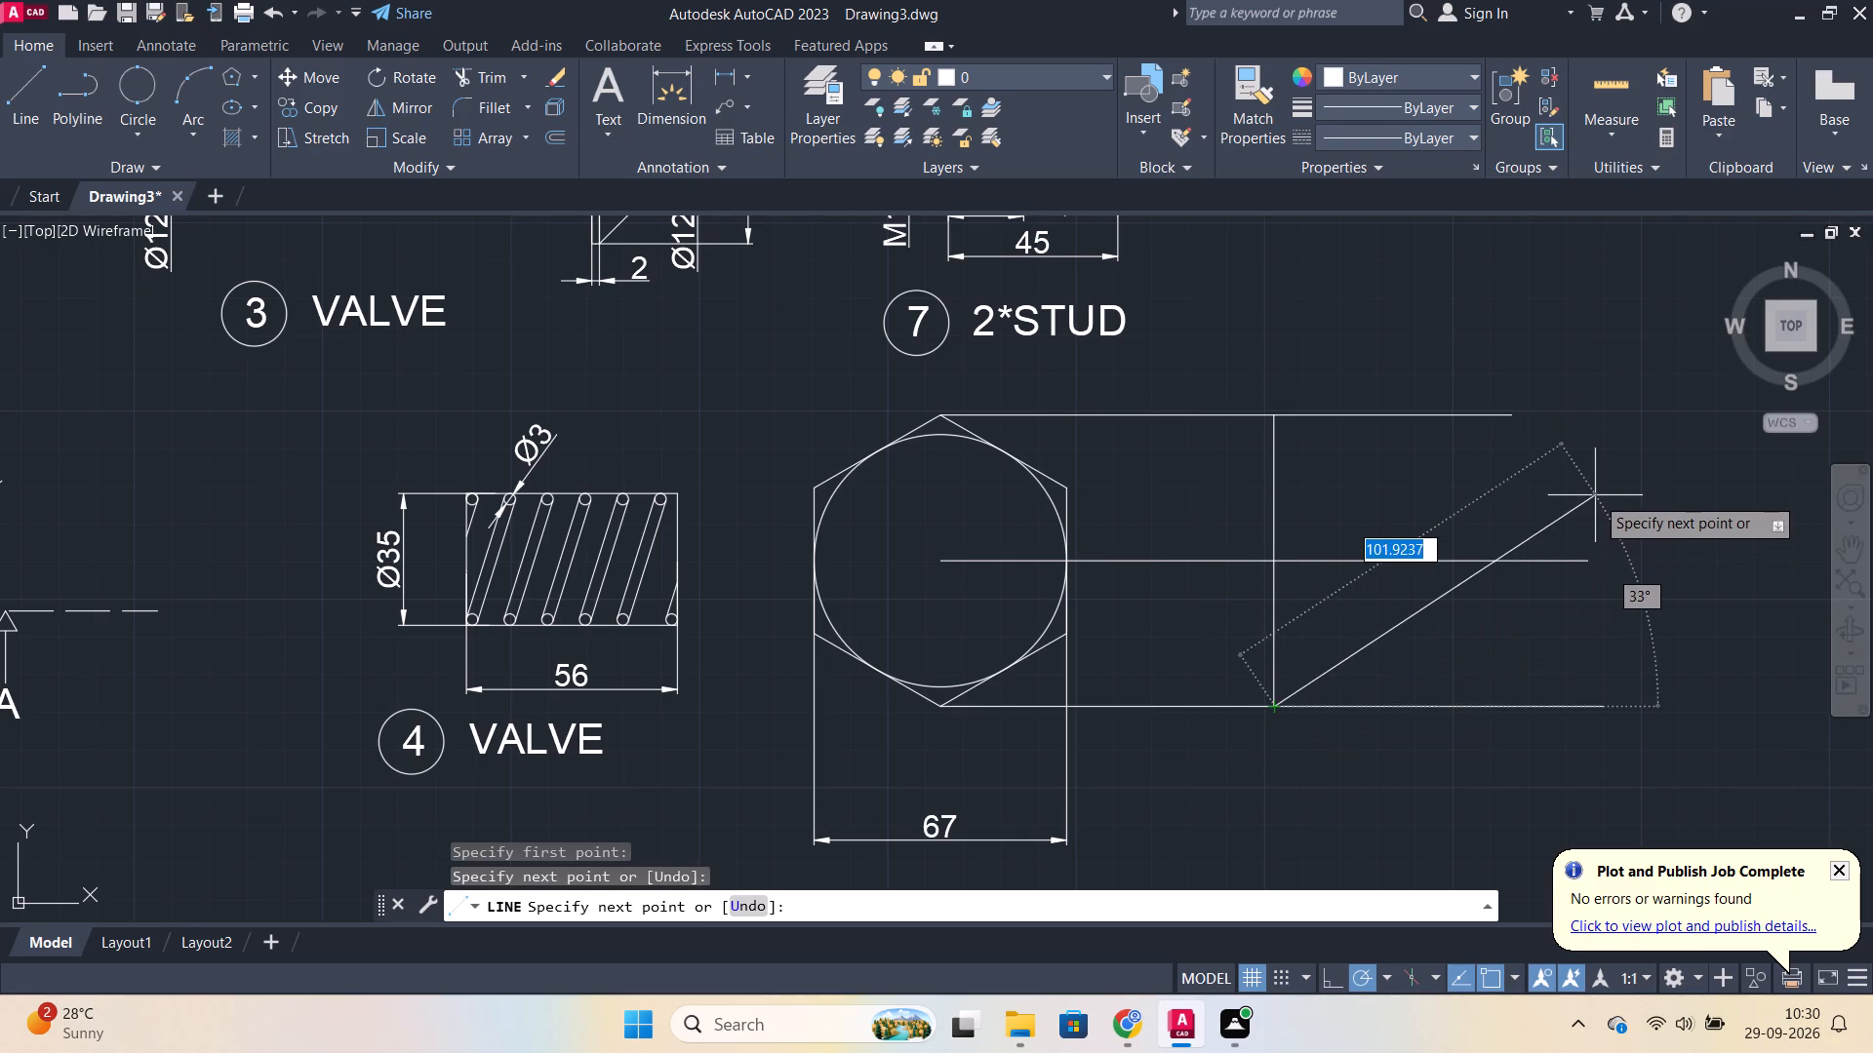
pyautogui.press('Escape')
# Offset the side view's vertical line 32 to the right, and offset the resulting line 16 back toward the first.
pyautogui.click(1267, 488)
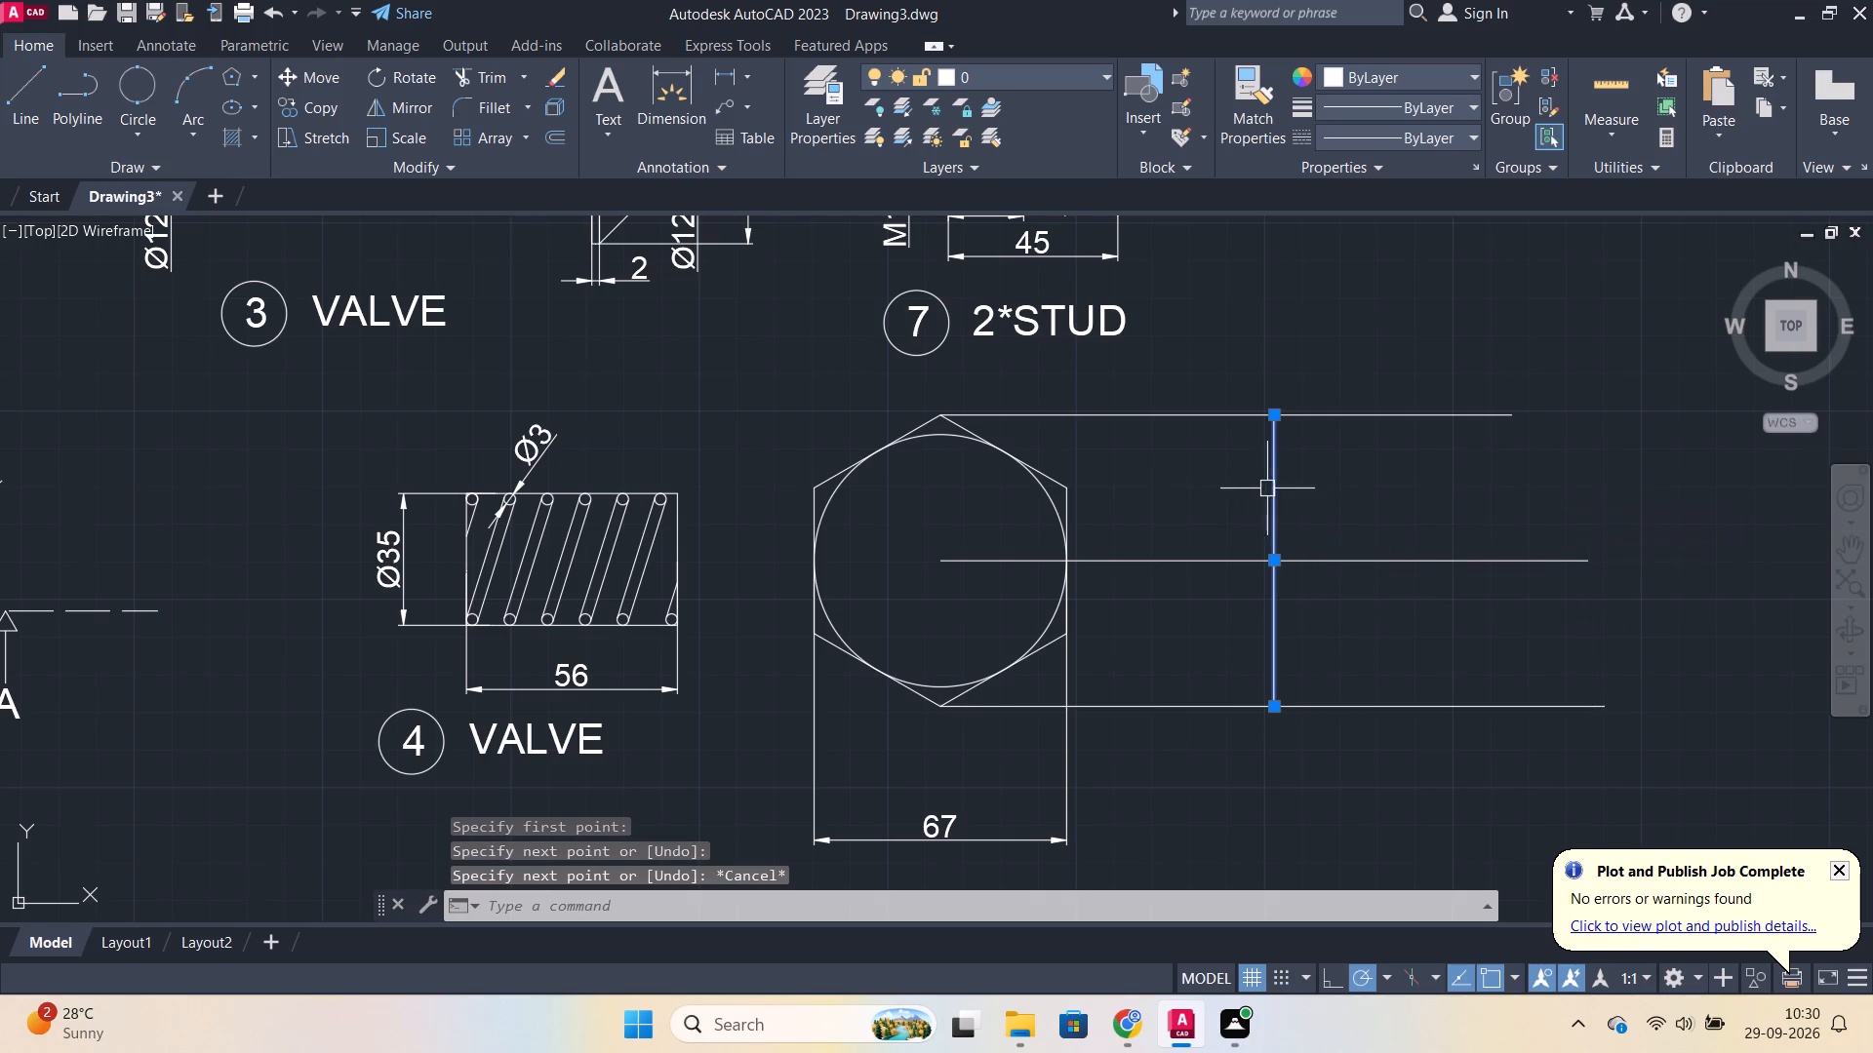
pyautogui.press('o')
pyautogui.press('Return')
pyautogui.press('Return')
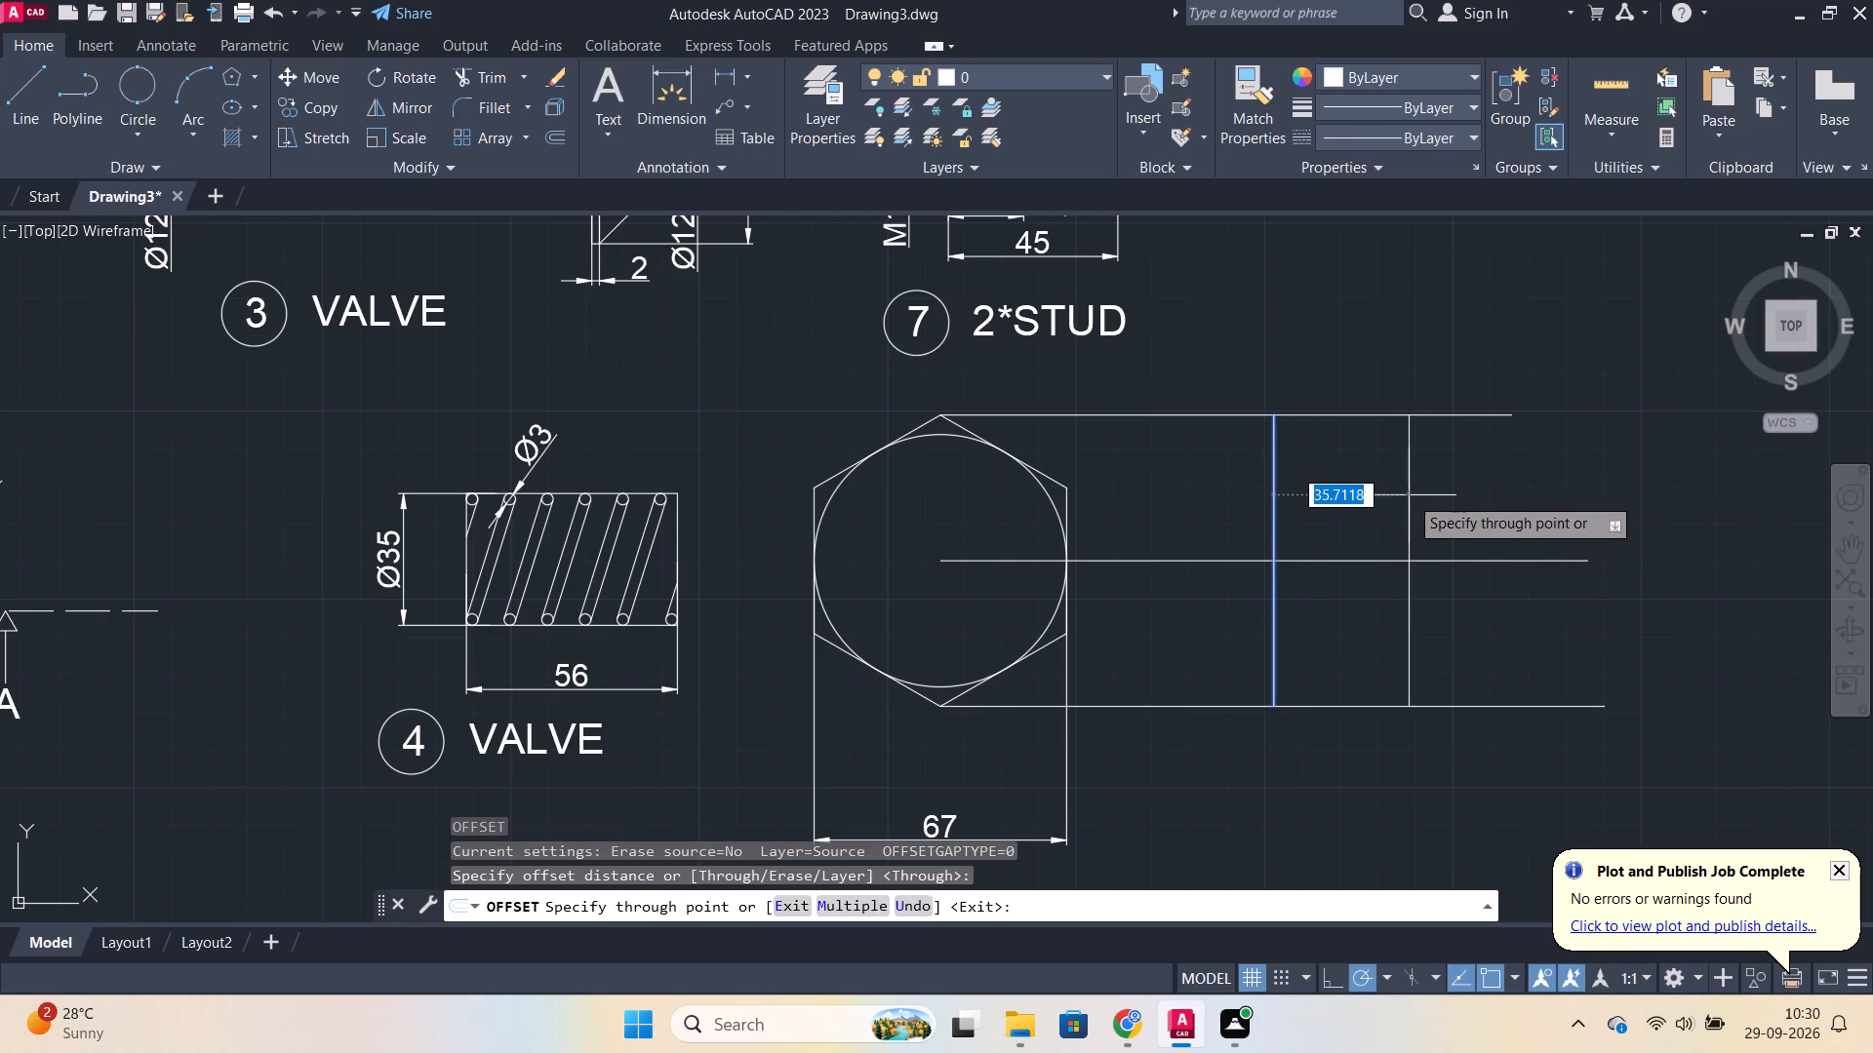
pyautogui.write('32')
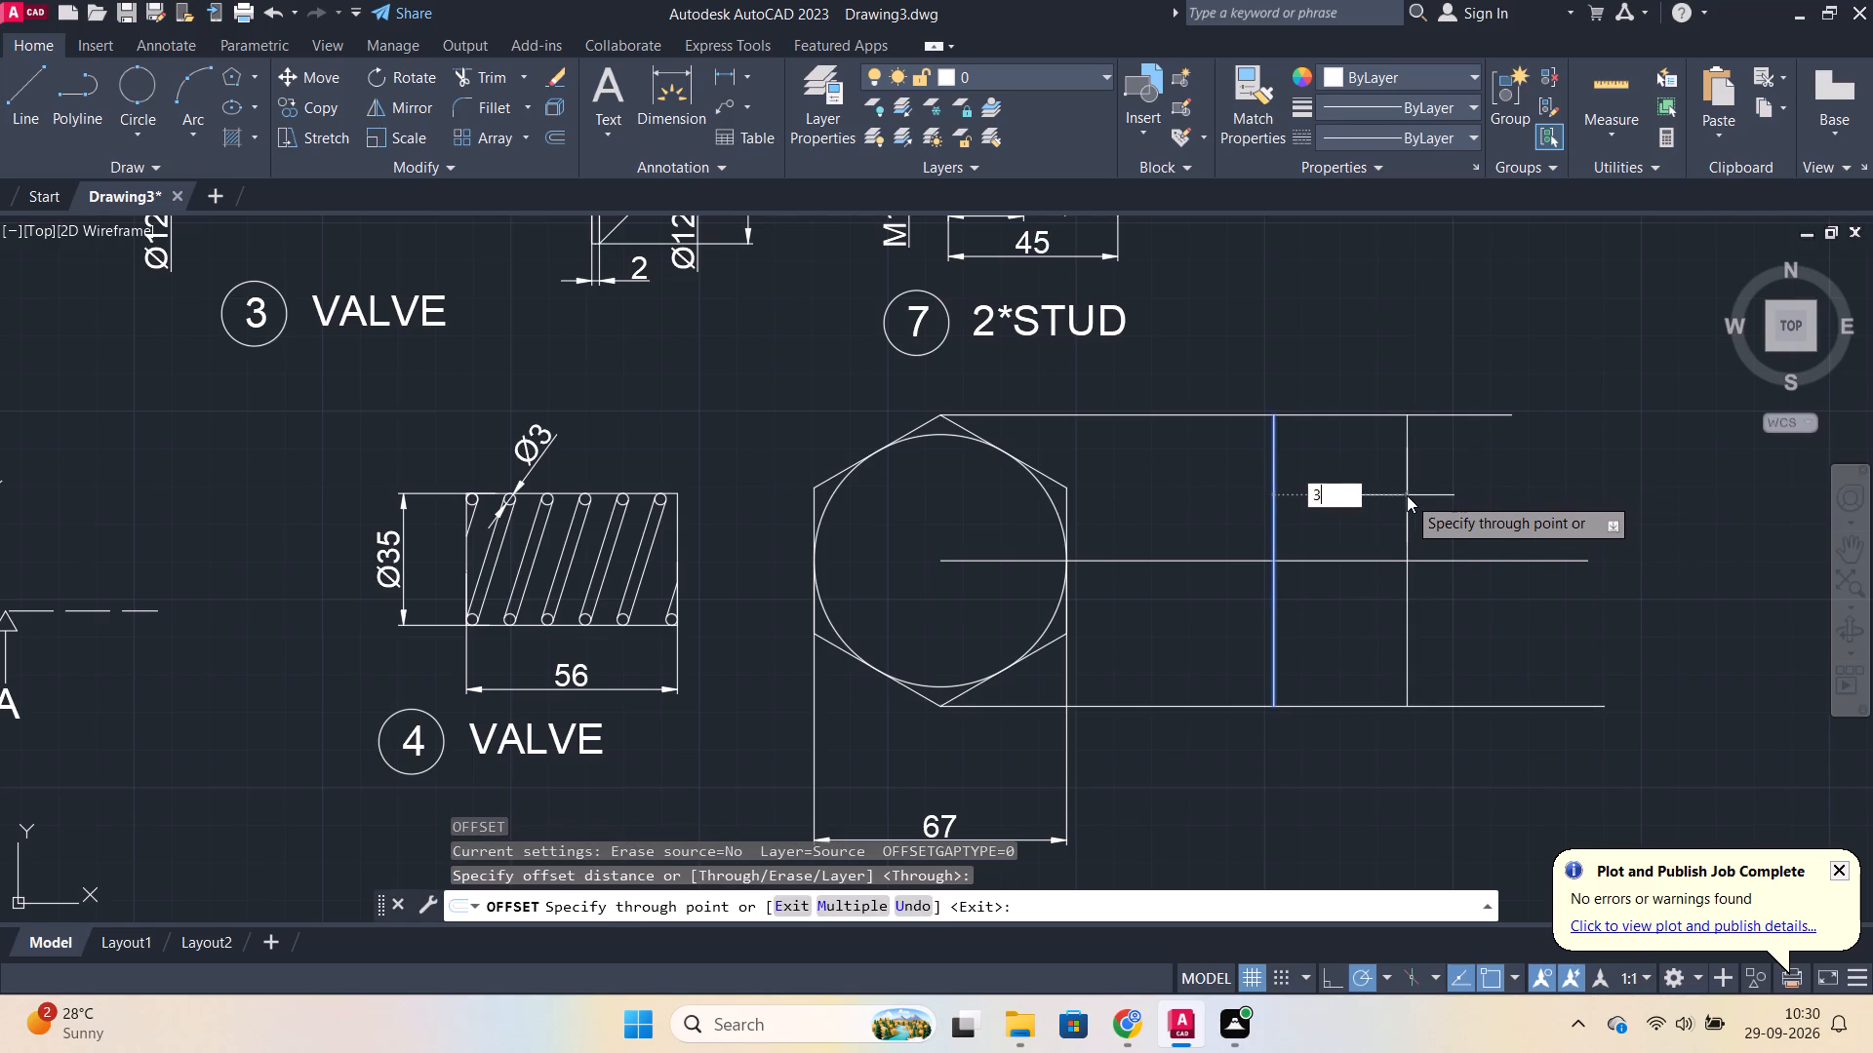
pyautogui.press('Return')
pyautogui.click(1398, 604)
pyautogui.write('16')
pyautogui.press('Return')
pyautogui.press('Escape')
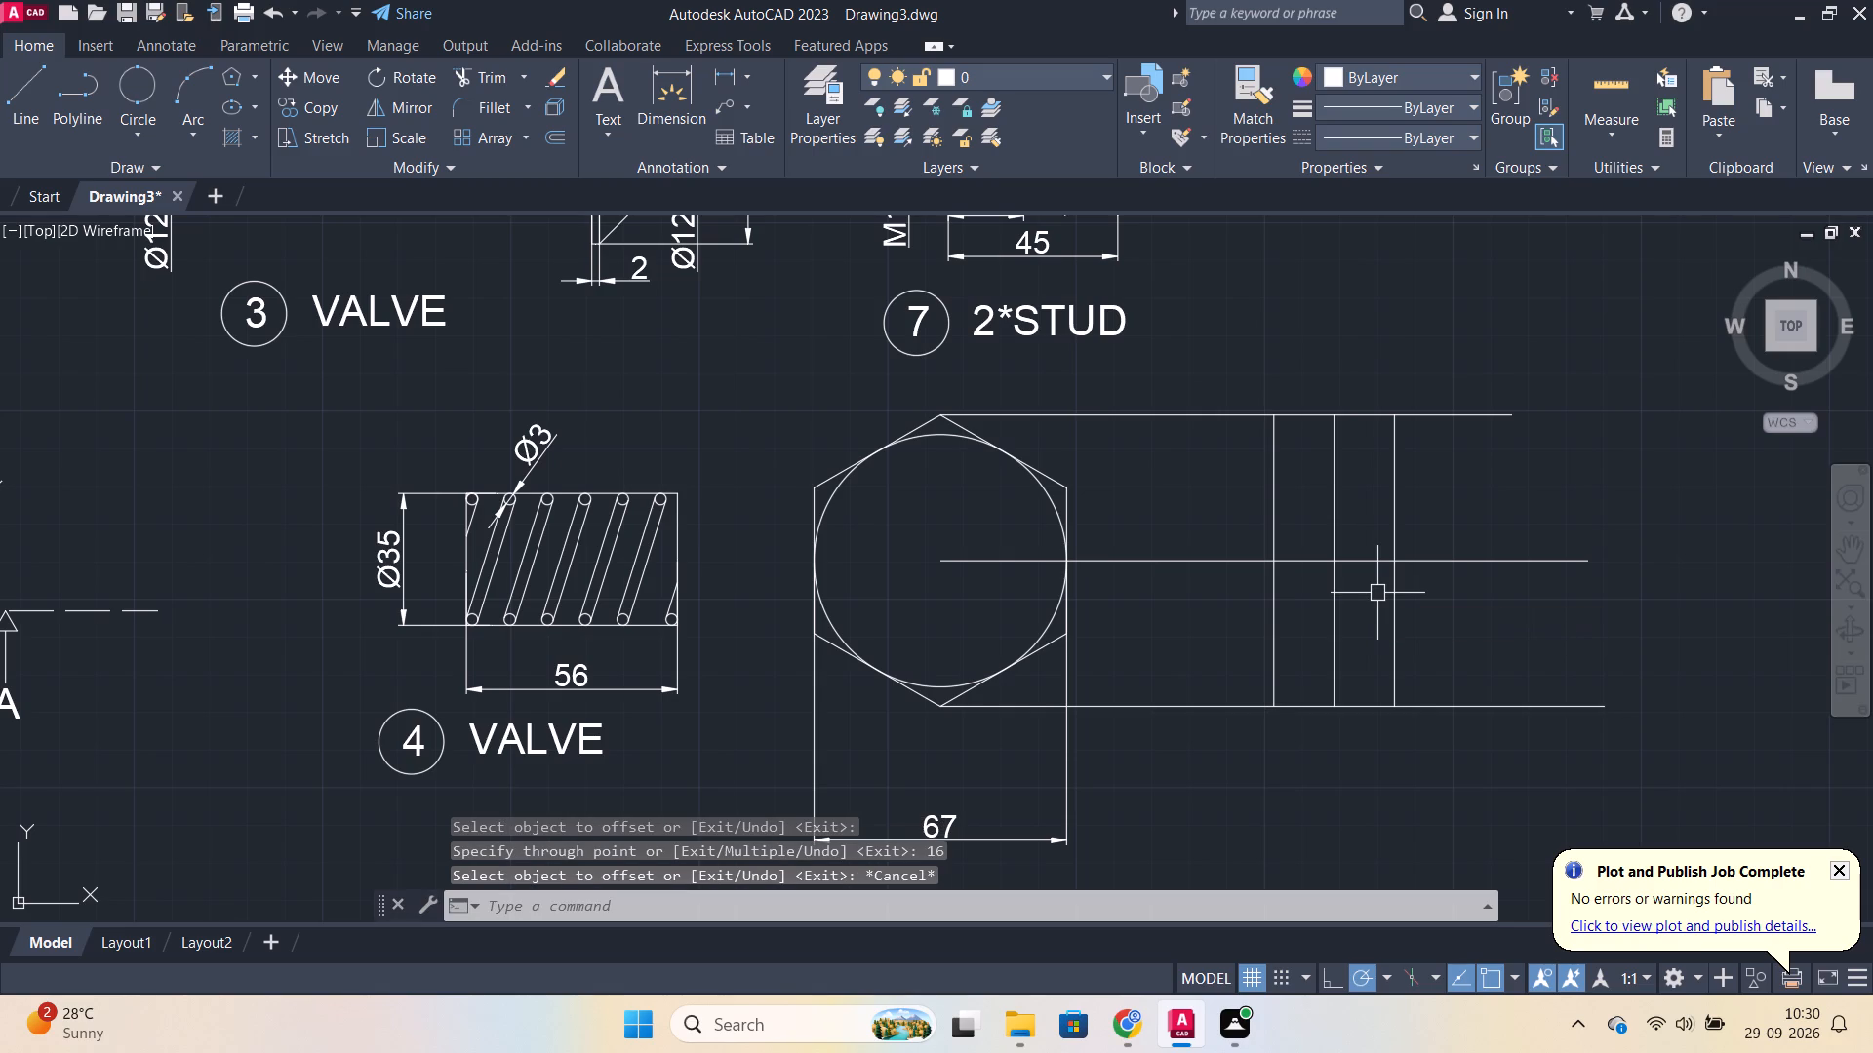
# Trim the three horizontal projection lines where they extend beyond the side view's rightmost vertical line.
pyautogui.write('TR')
pyautogui.press('Return')
pyautogui.moveTo(1448, 766); pyautogui.dragTo(1464, 297)
pyautogui.scroll(1, 1436, 547)
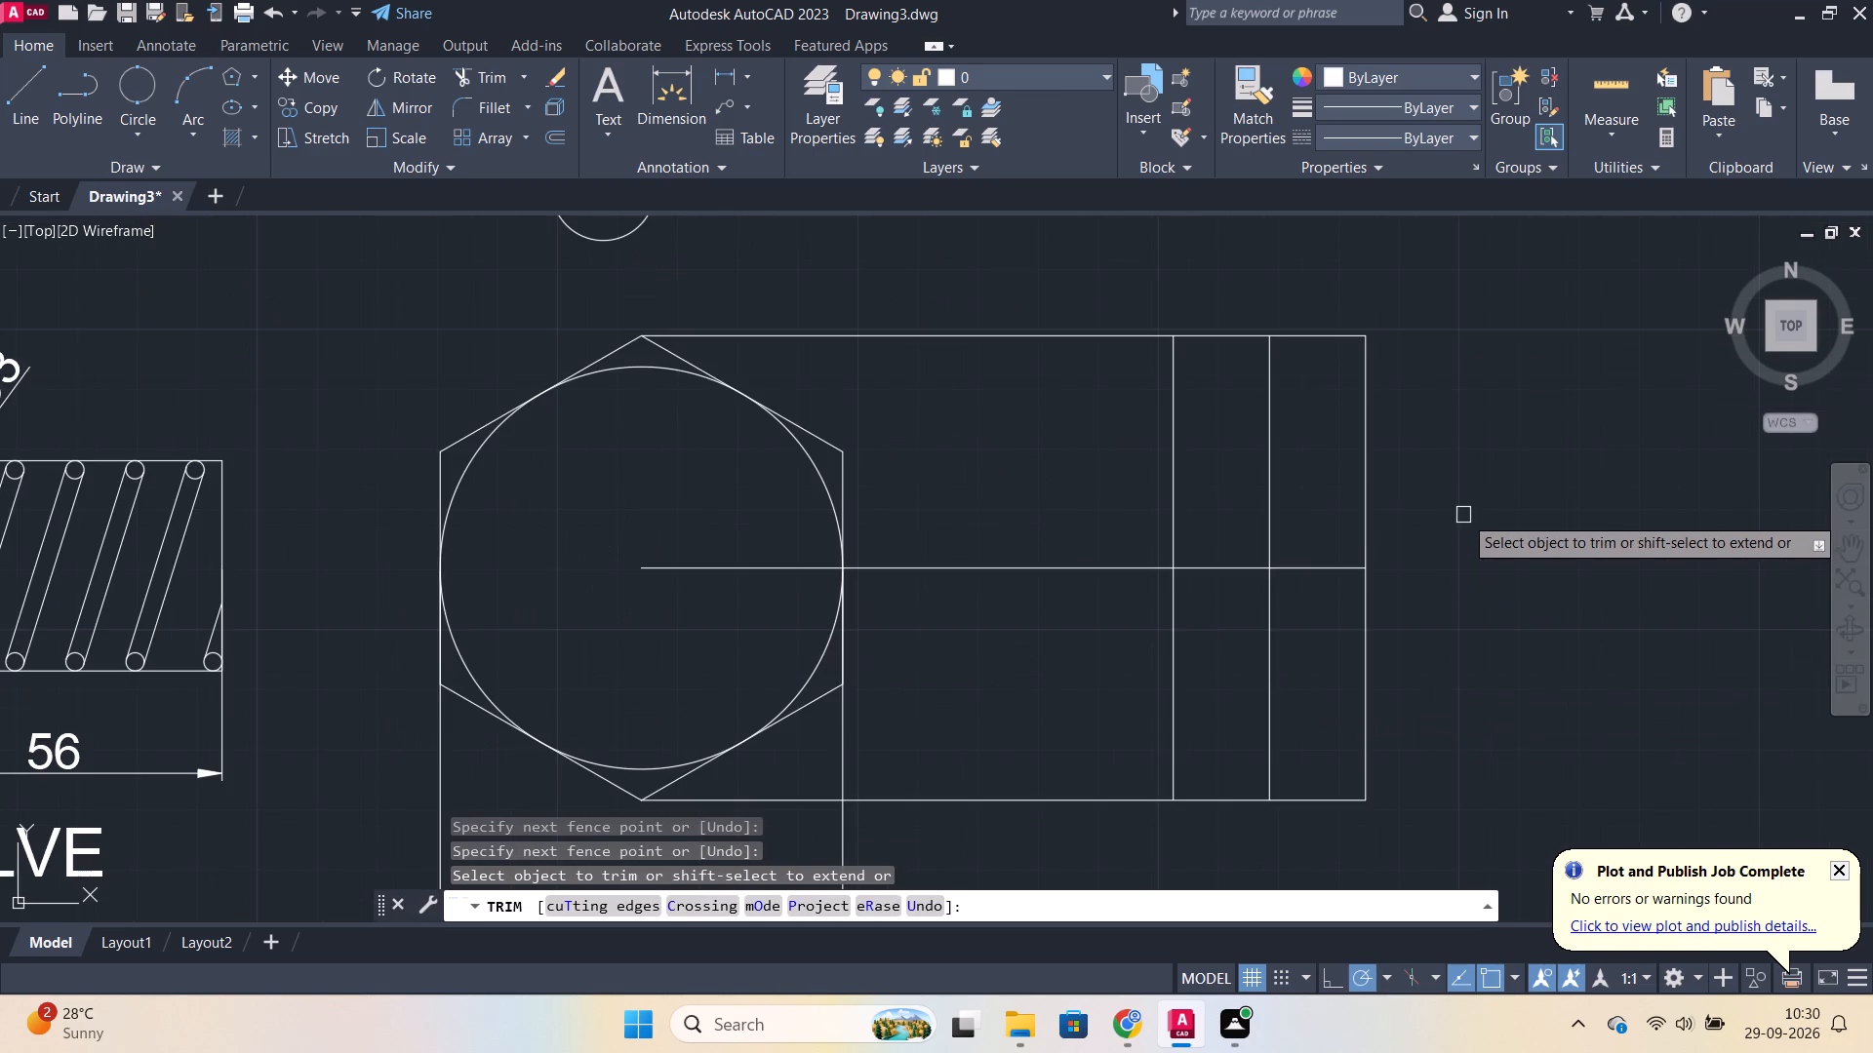
pyautogui.press('Escape')
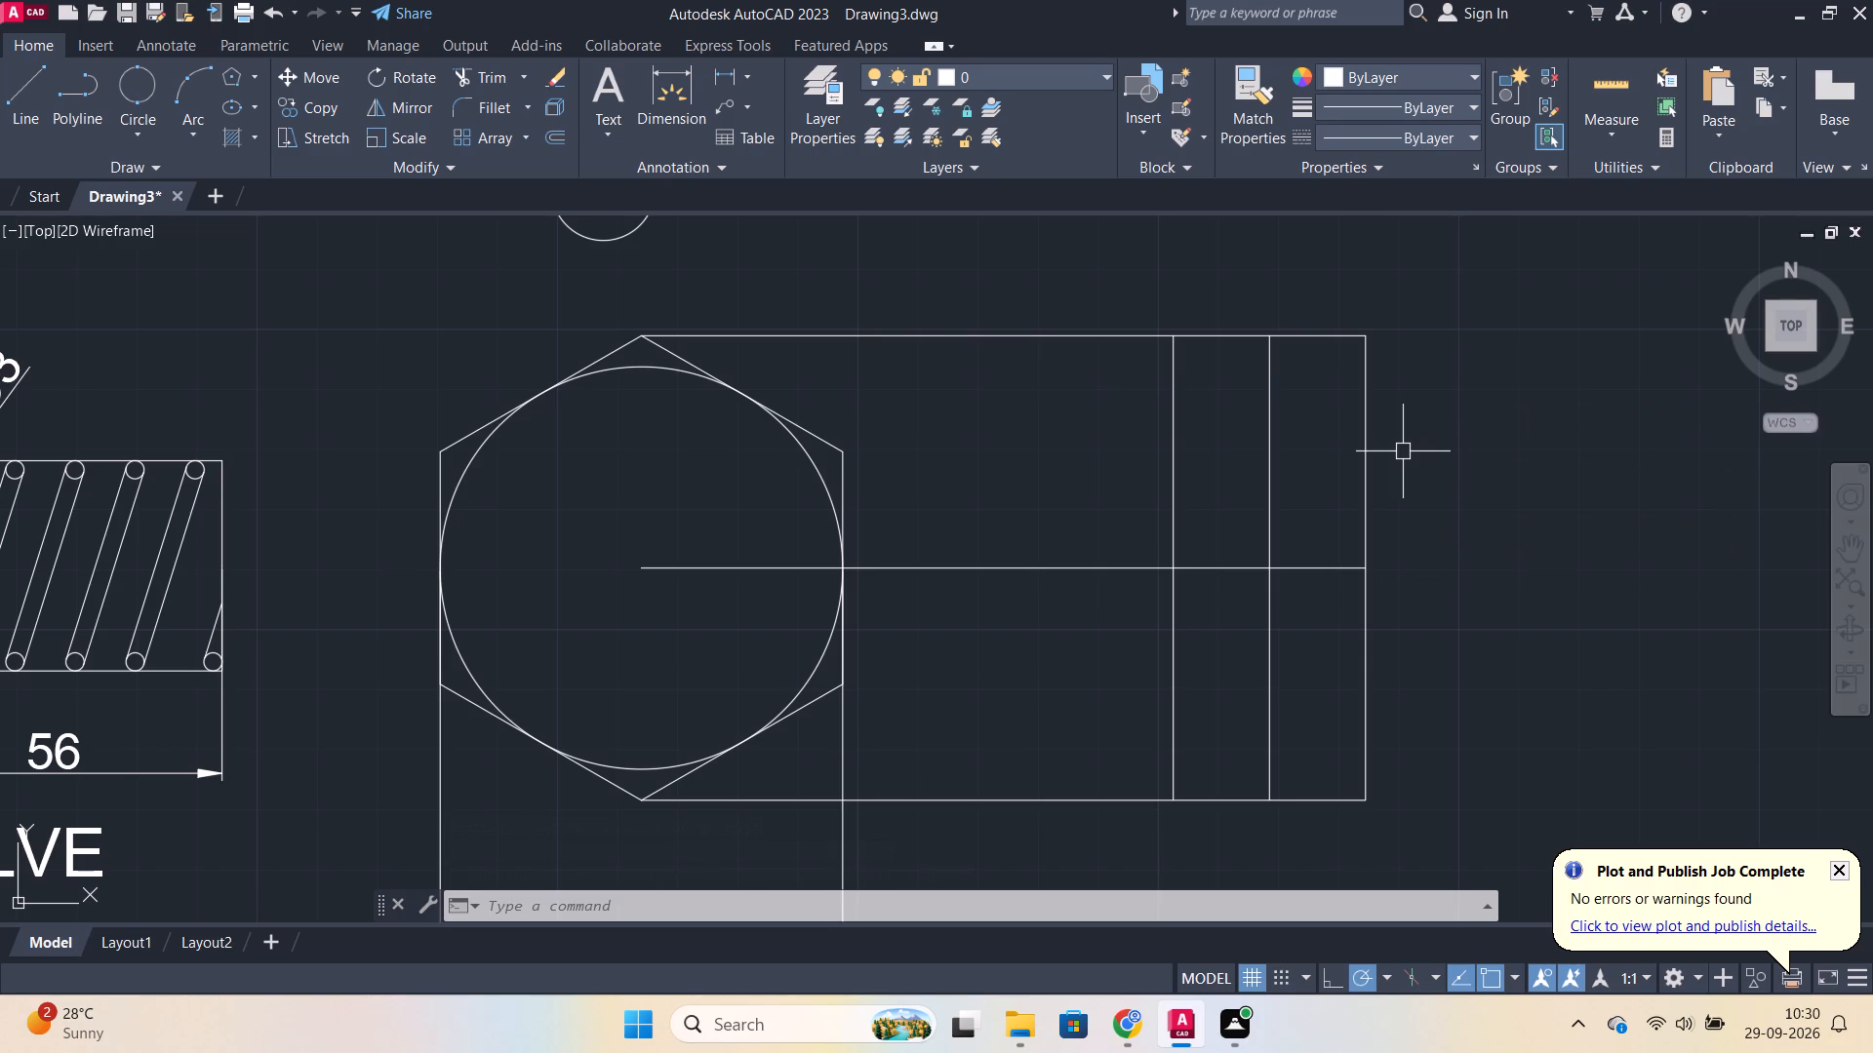
# Offset the horizontal centre projection line 26.8 upward and 26.5 downward.
pyautogui.click(1098, 560)
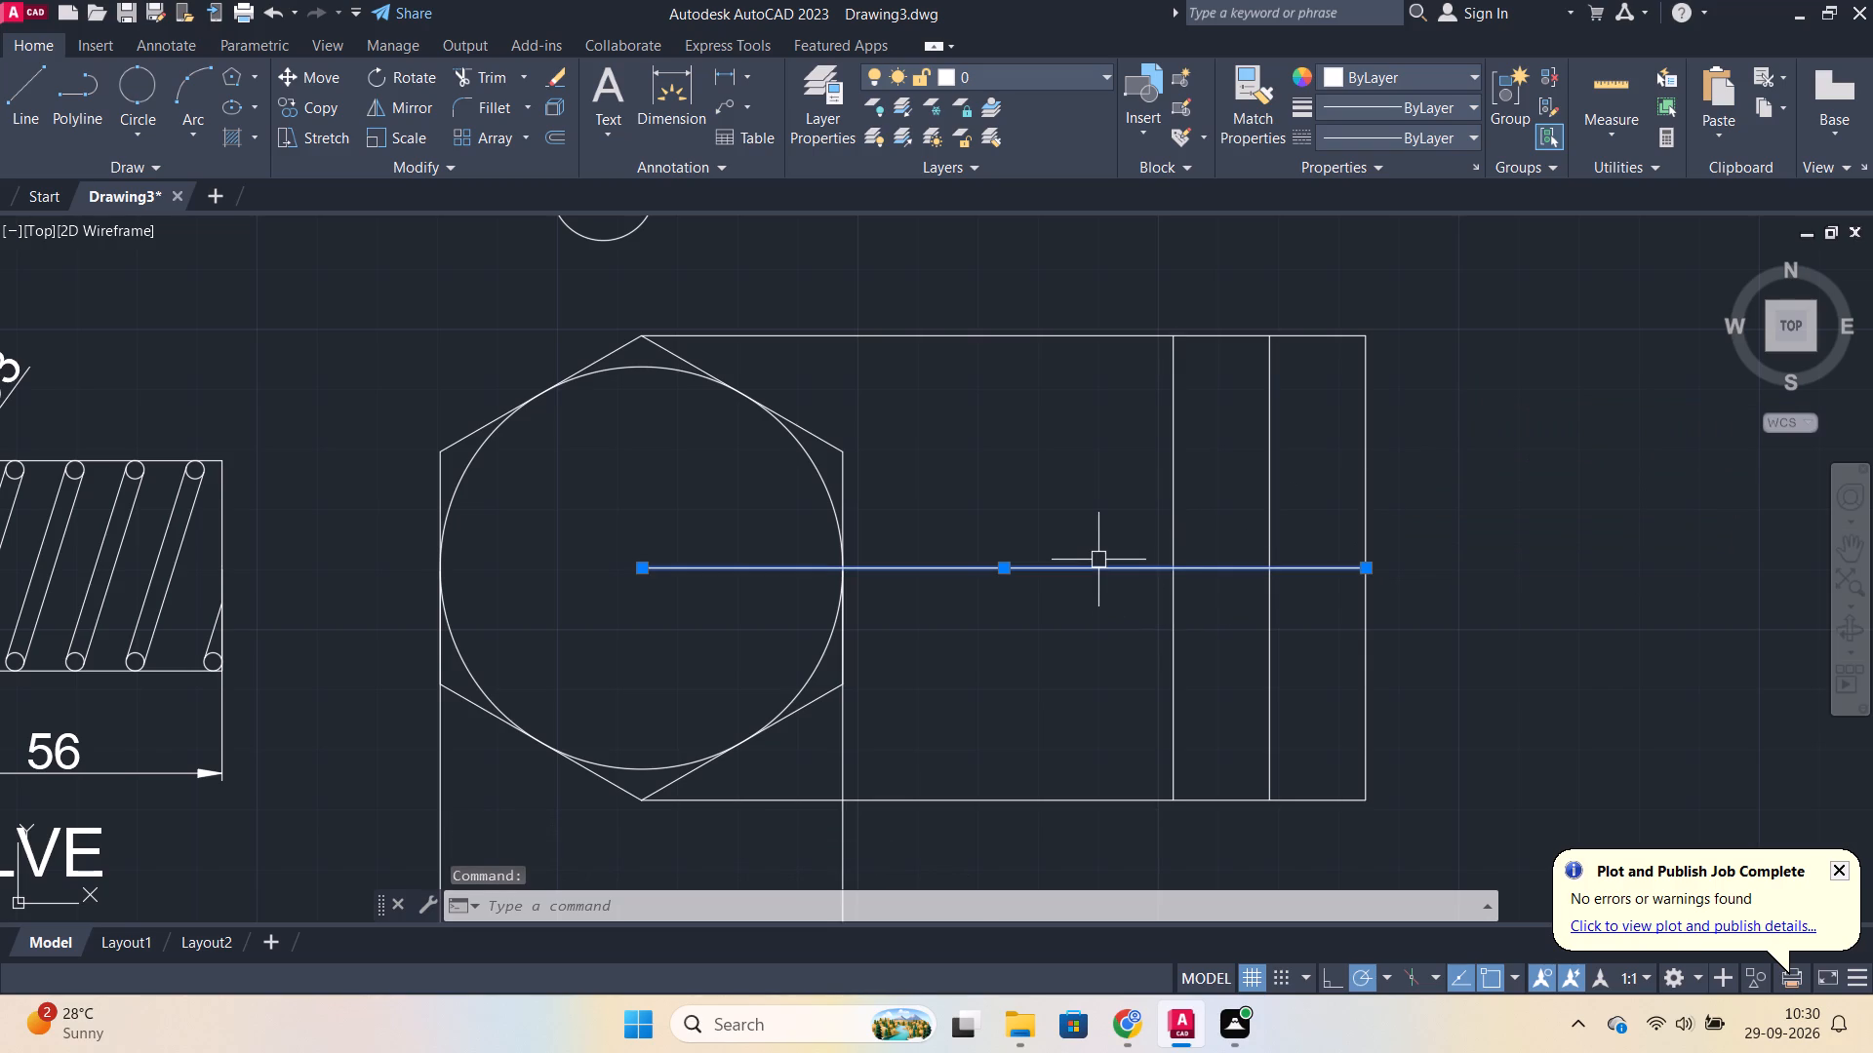
pyautogui.press('o')
pyautogui.press('Return')
pyautogui.press('Return')
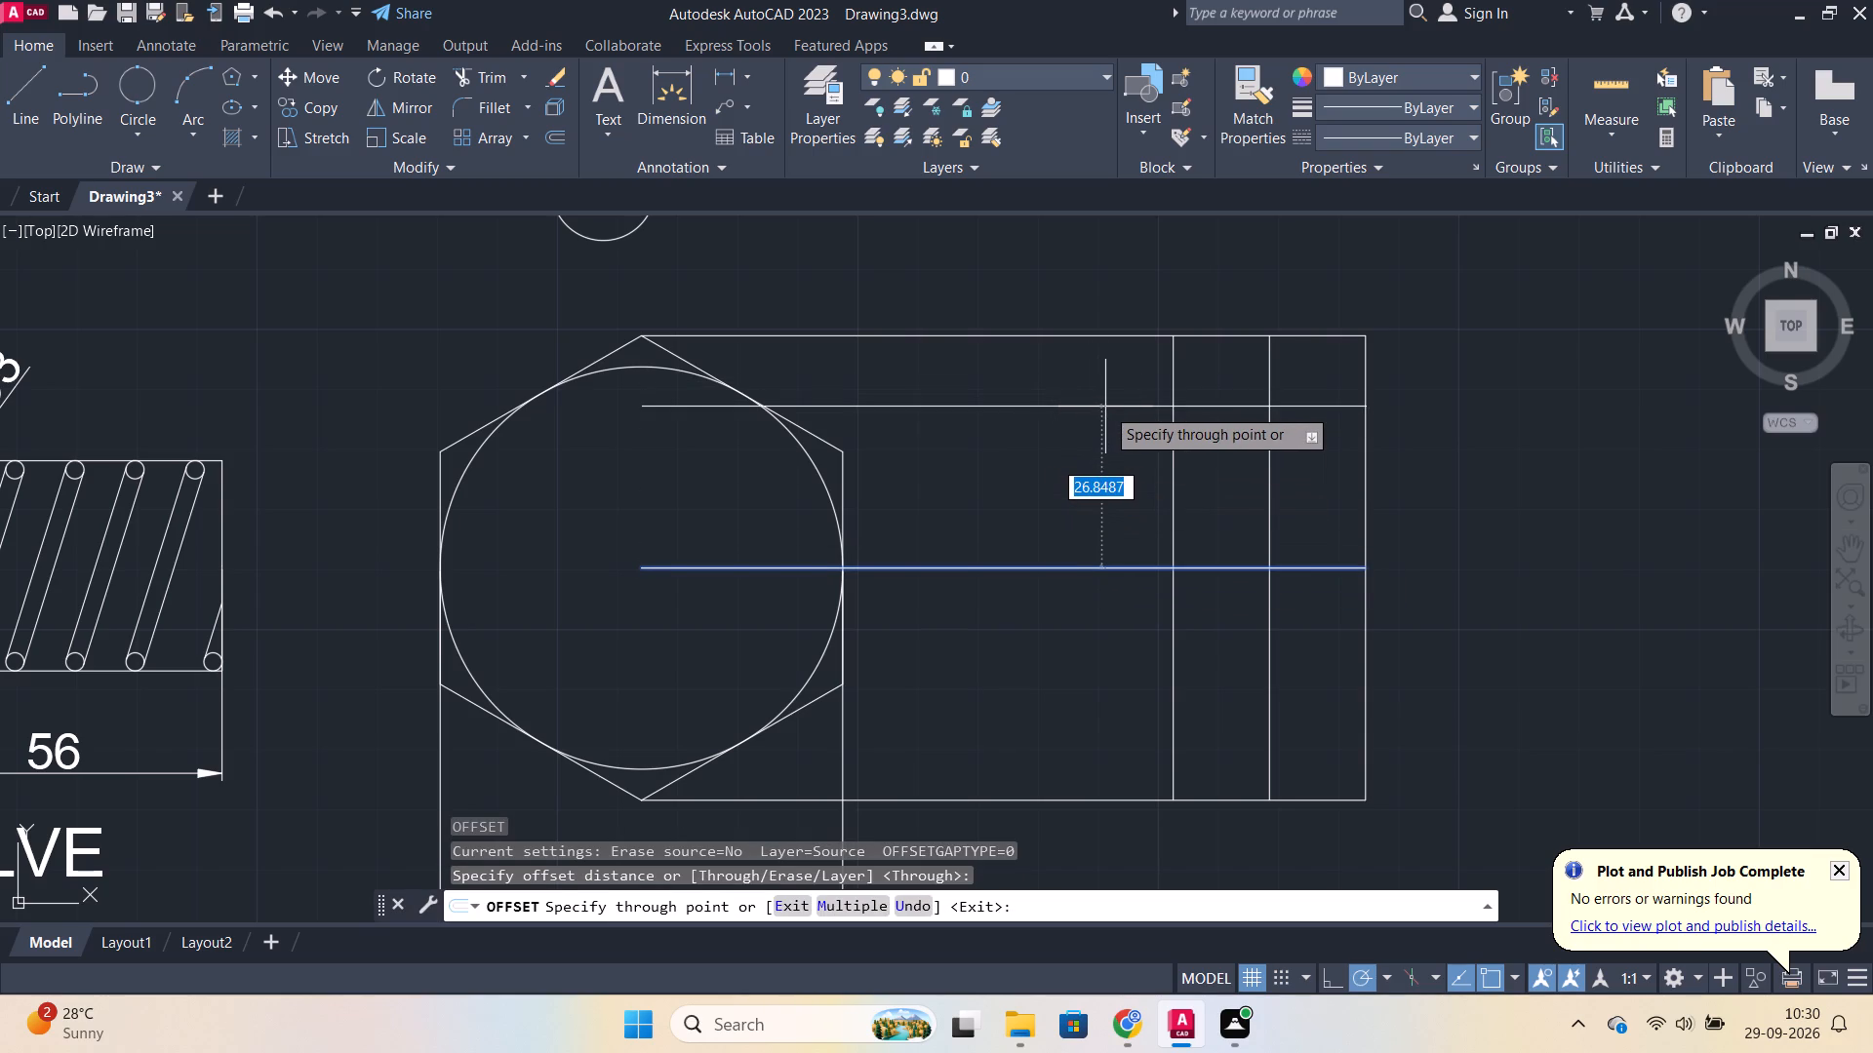
pyautogui.write('26.8')
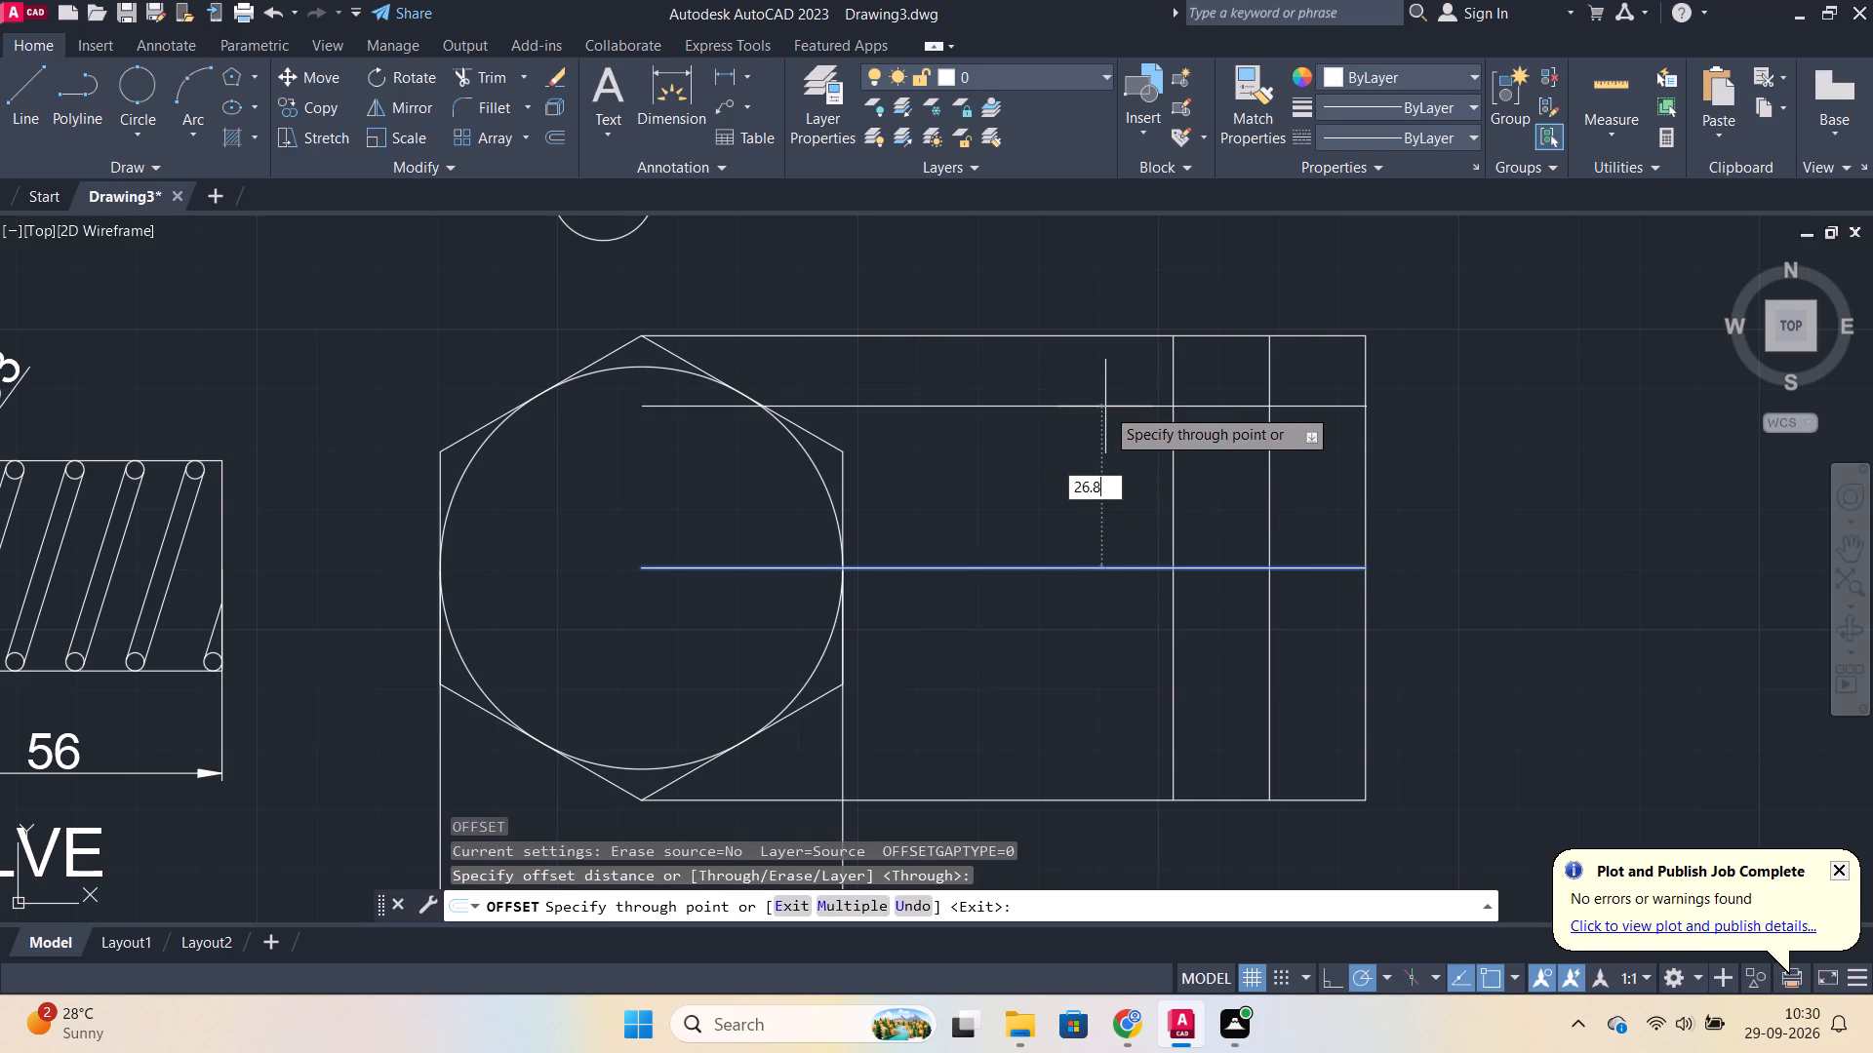
pyautogui.press('Return')
pyautogui.click(1124, 572)
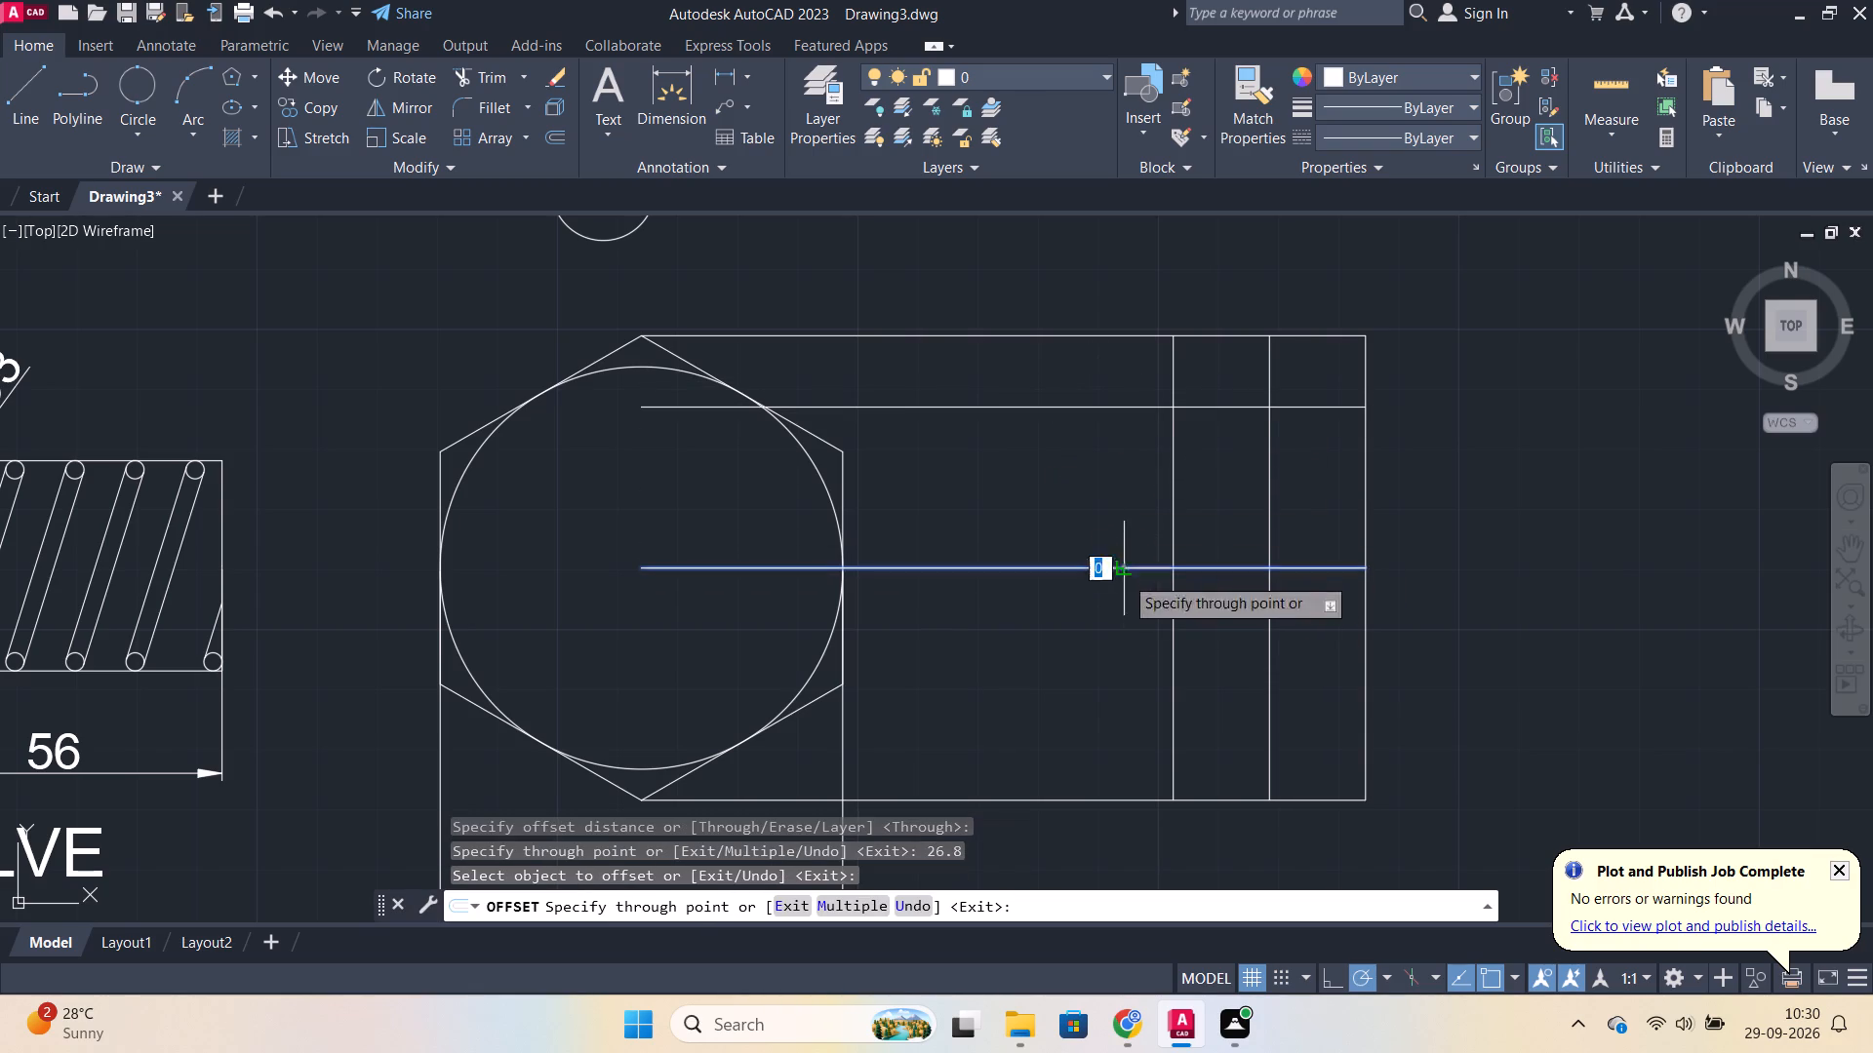
pyautogui.write('26.5')
pyautogui.press('Return')
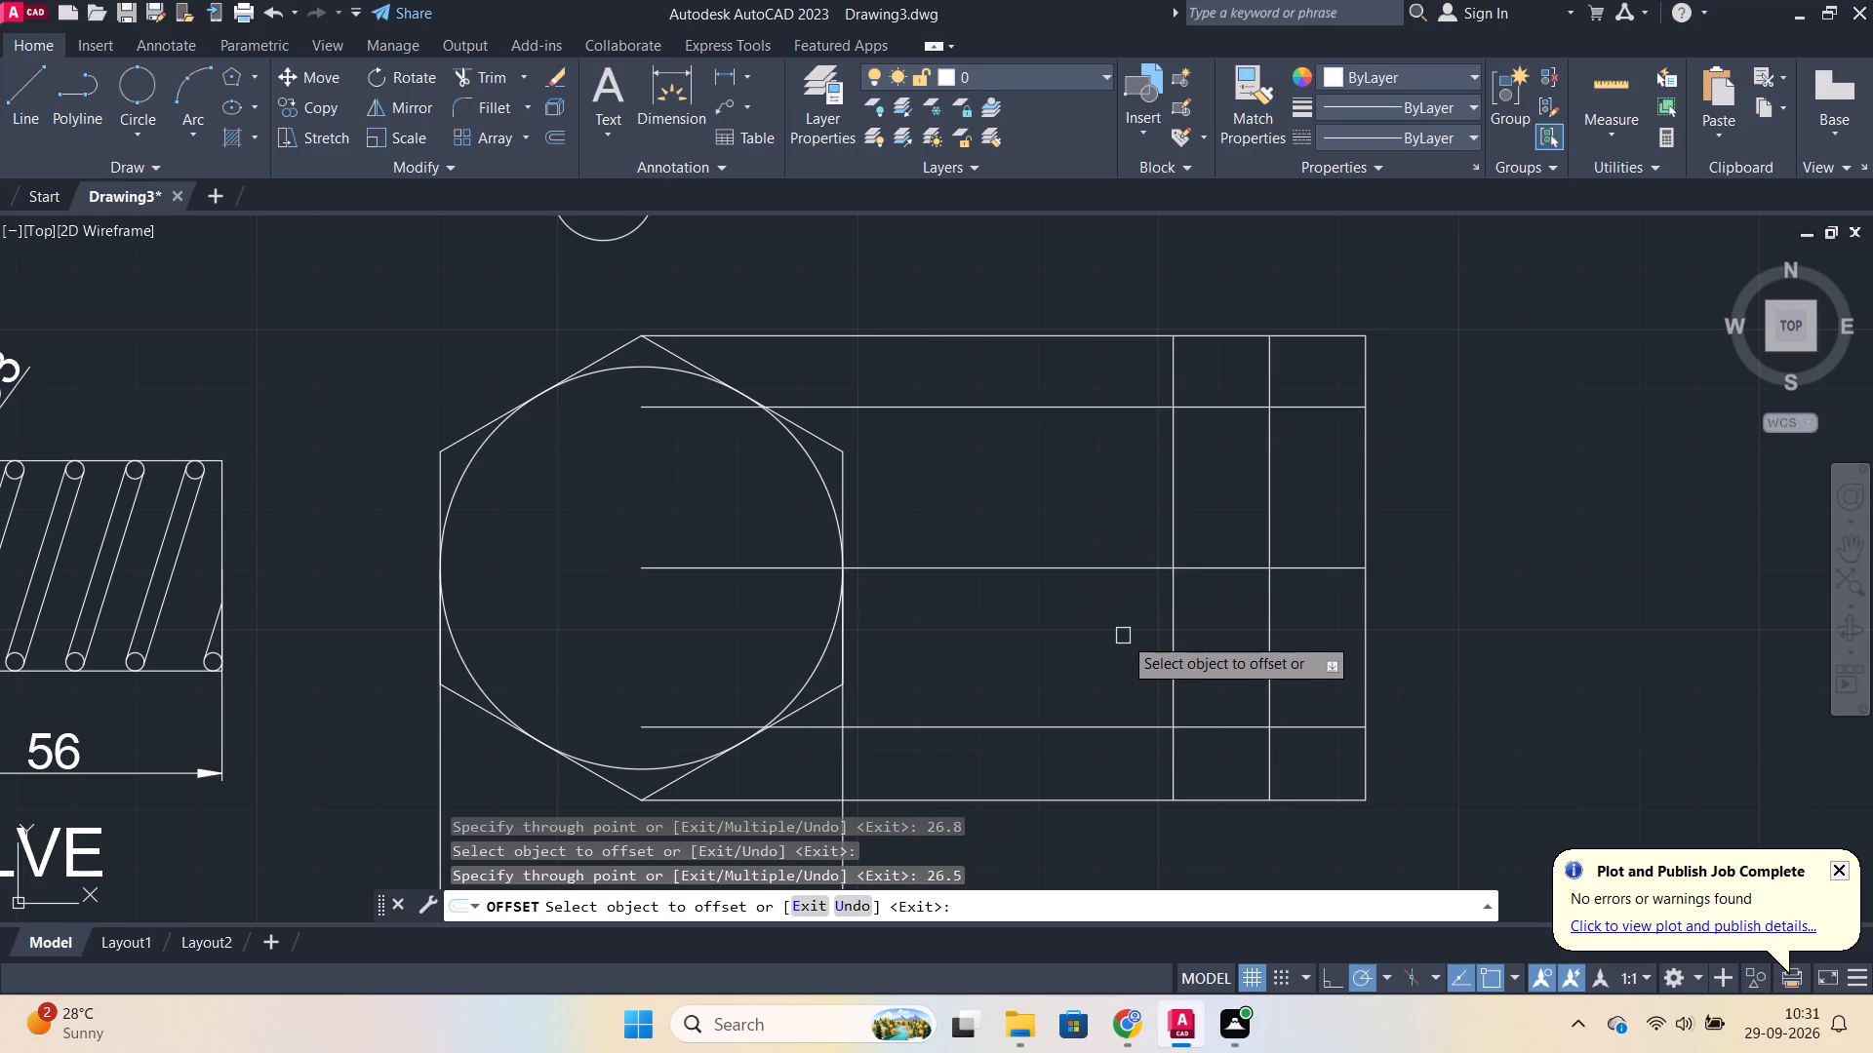
pyautogui.press('Escape')
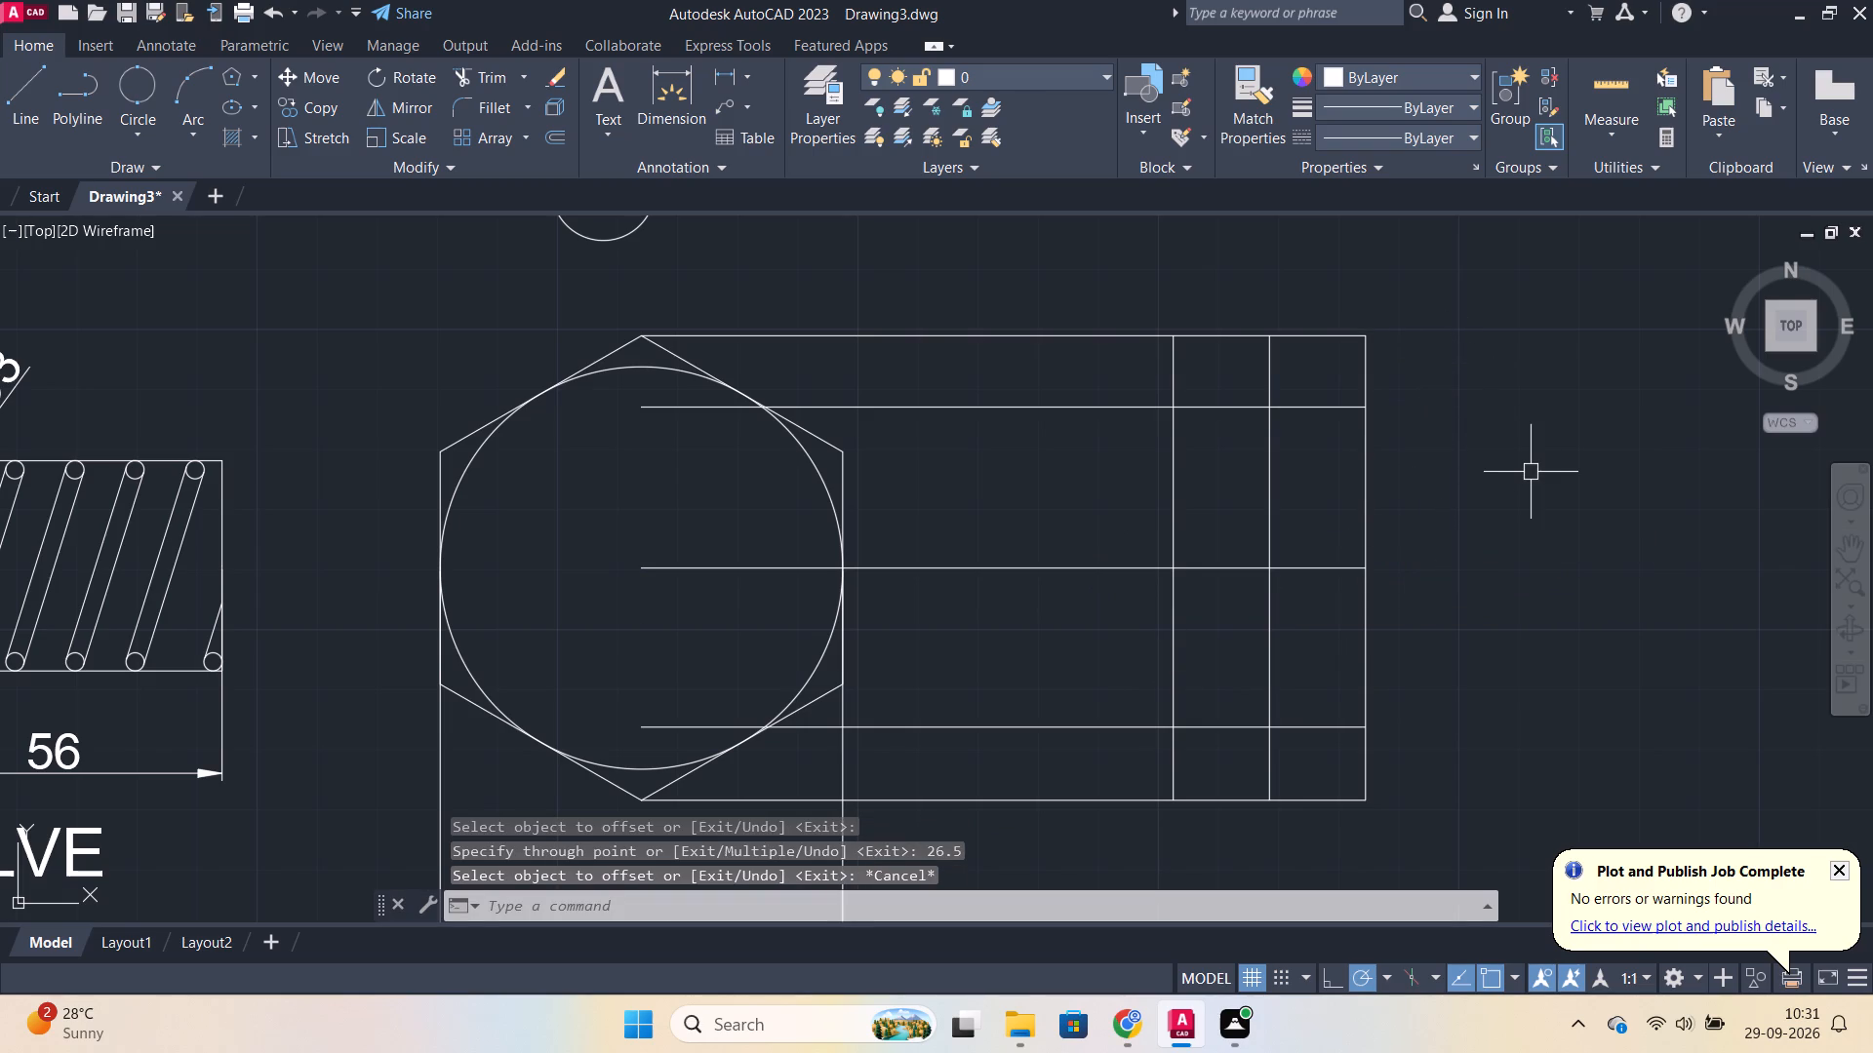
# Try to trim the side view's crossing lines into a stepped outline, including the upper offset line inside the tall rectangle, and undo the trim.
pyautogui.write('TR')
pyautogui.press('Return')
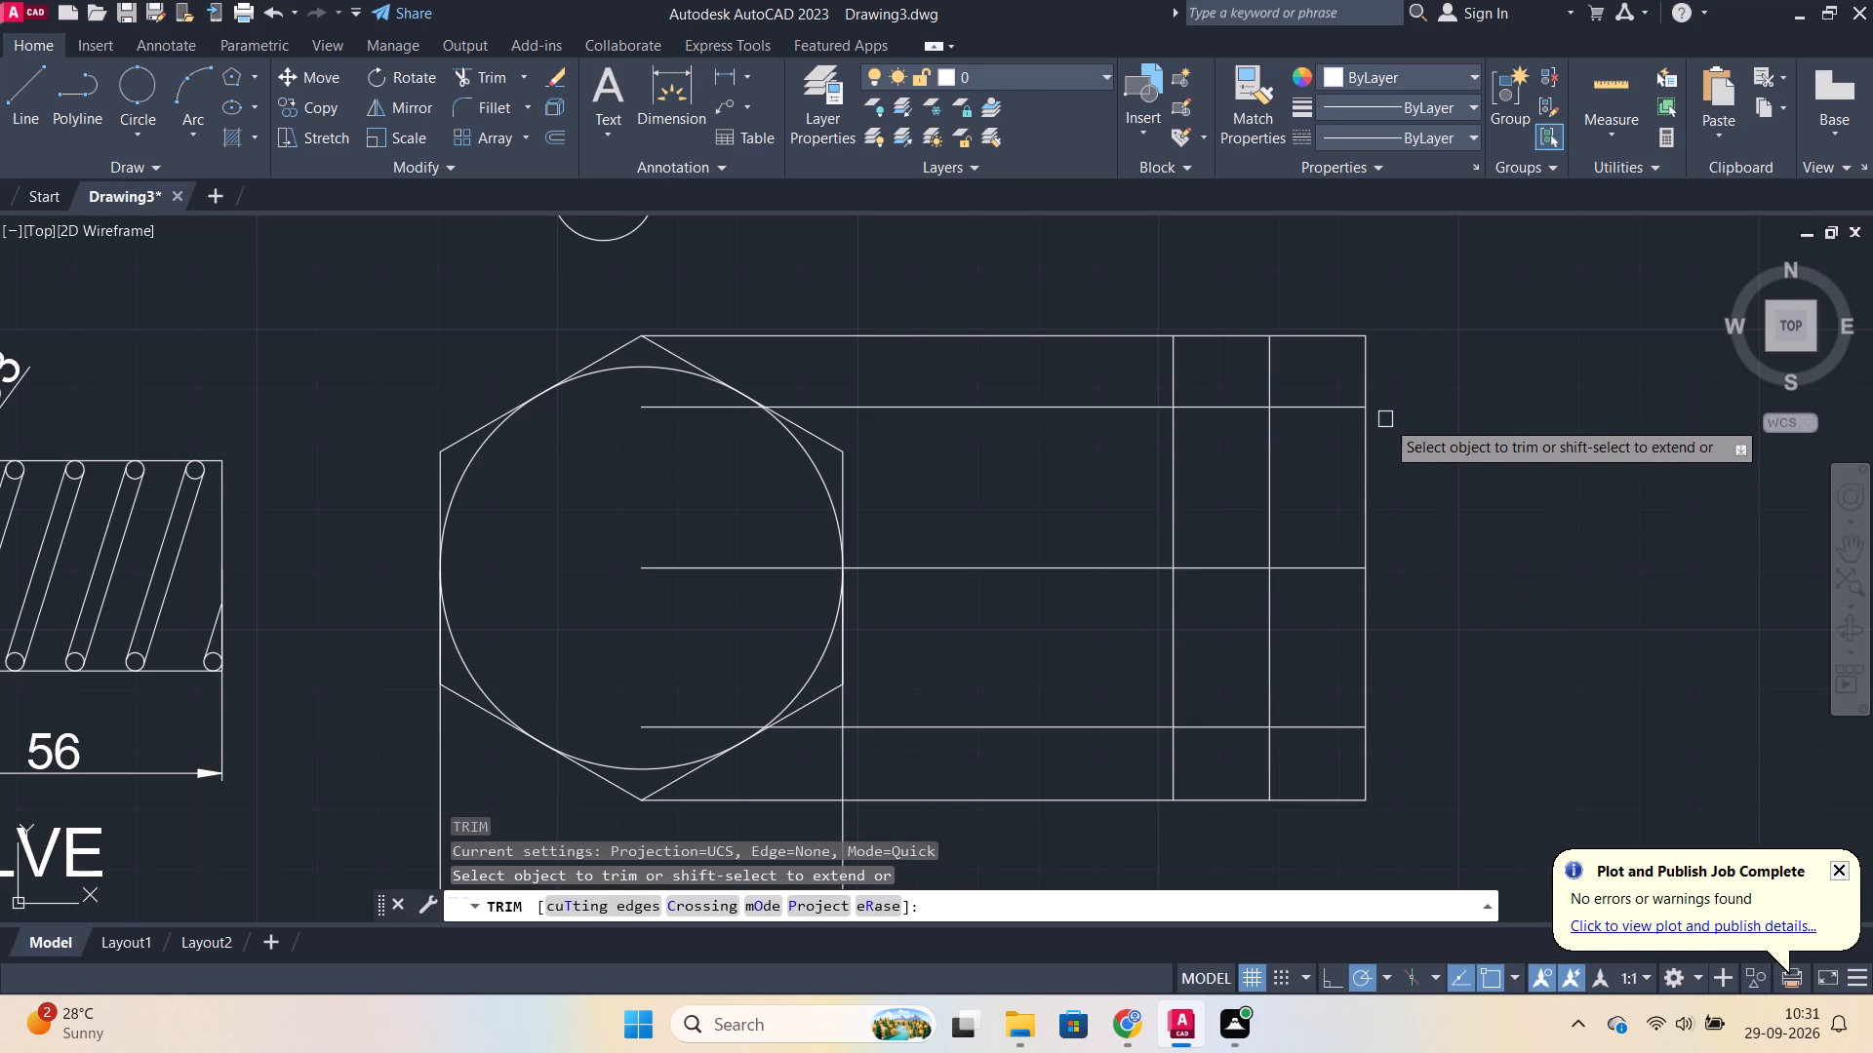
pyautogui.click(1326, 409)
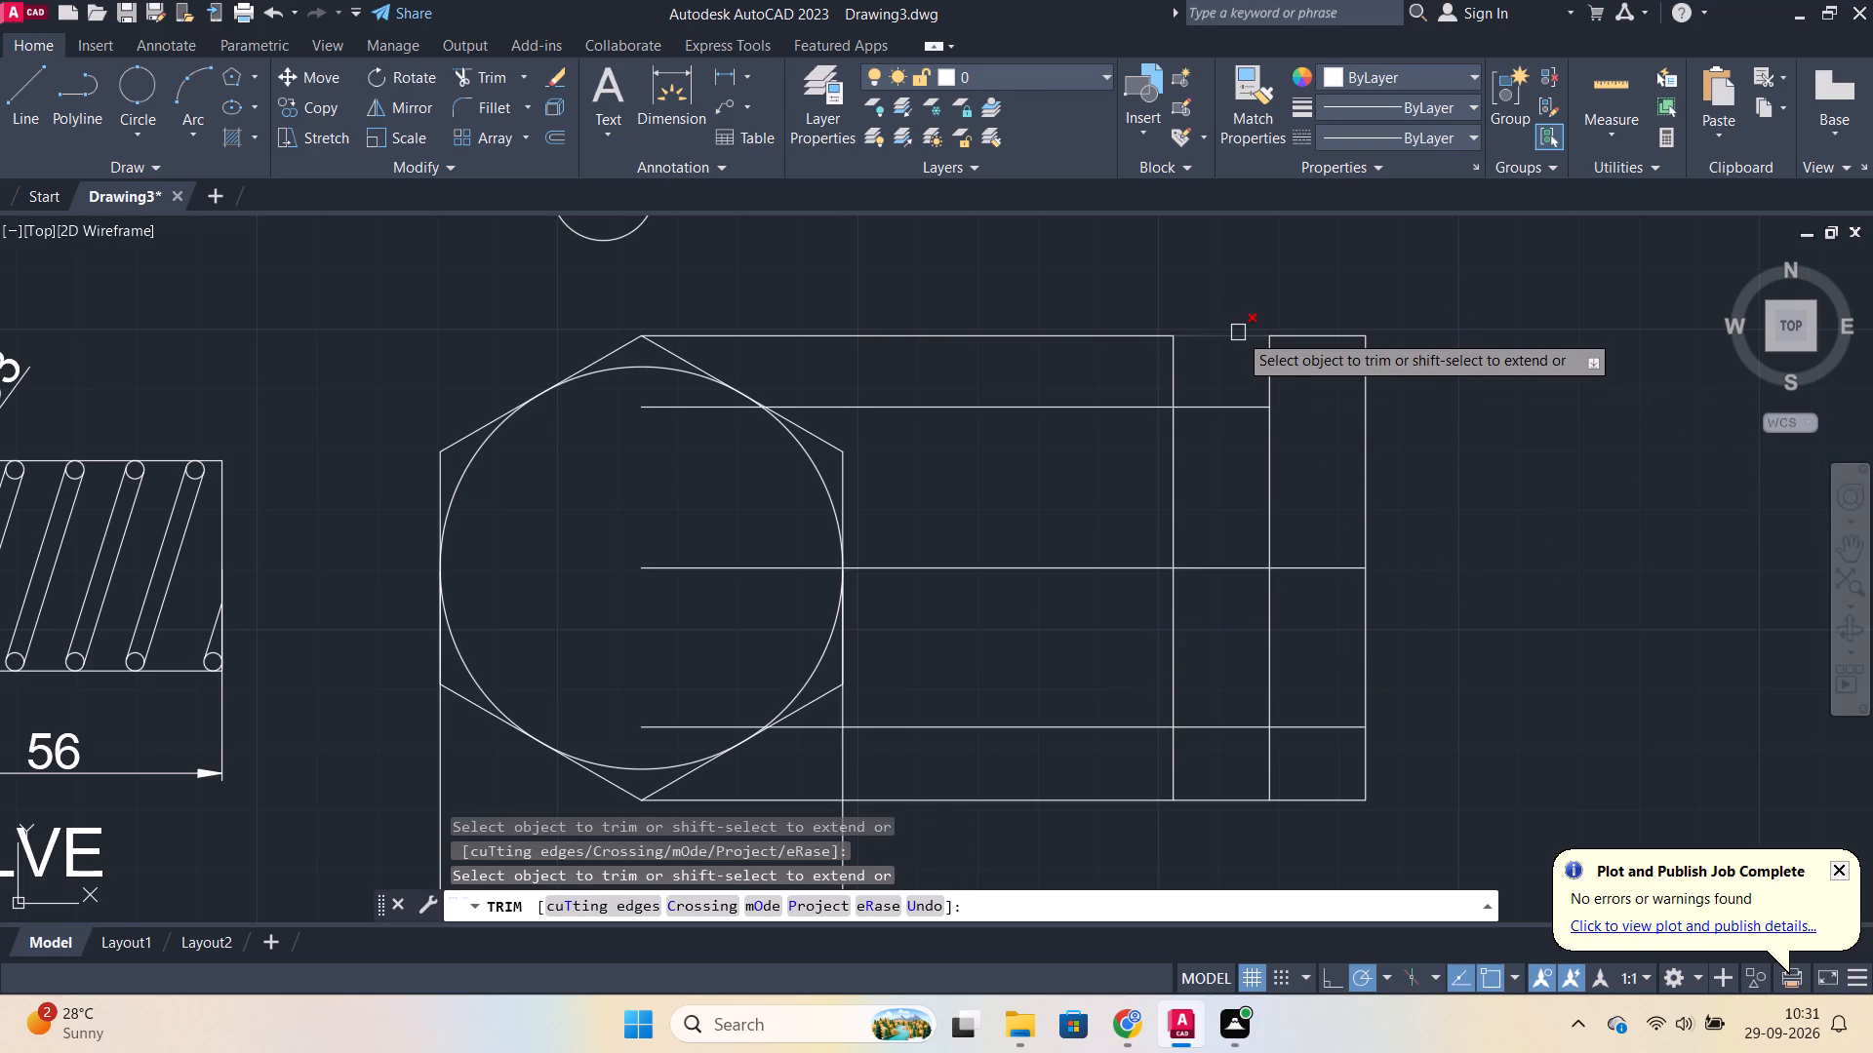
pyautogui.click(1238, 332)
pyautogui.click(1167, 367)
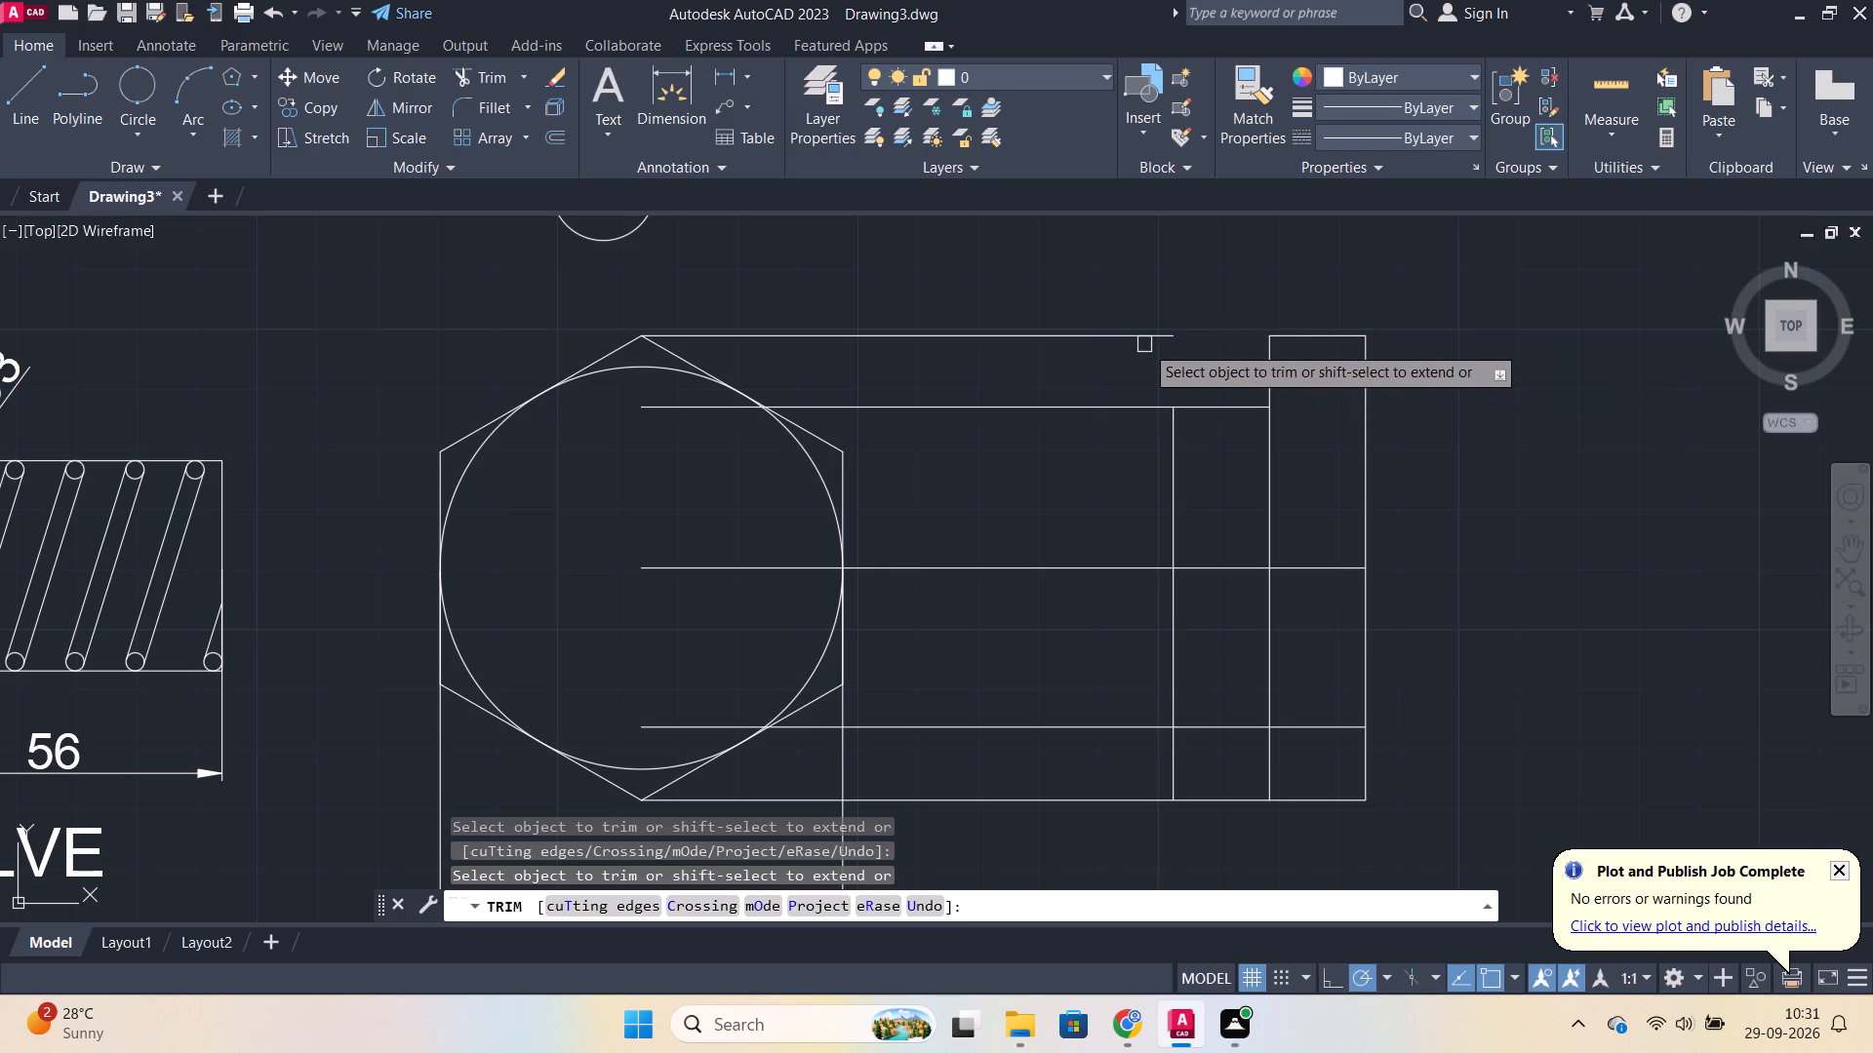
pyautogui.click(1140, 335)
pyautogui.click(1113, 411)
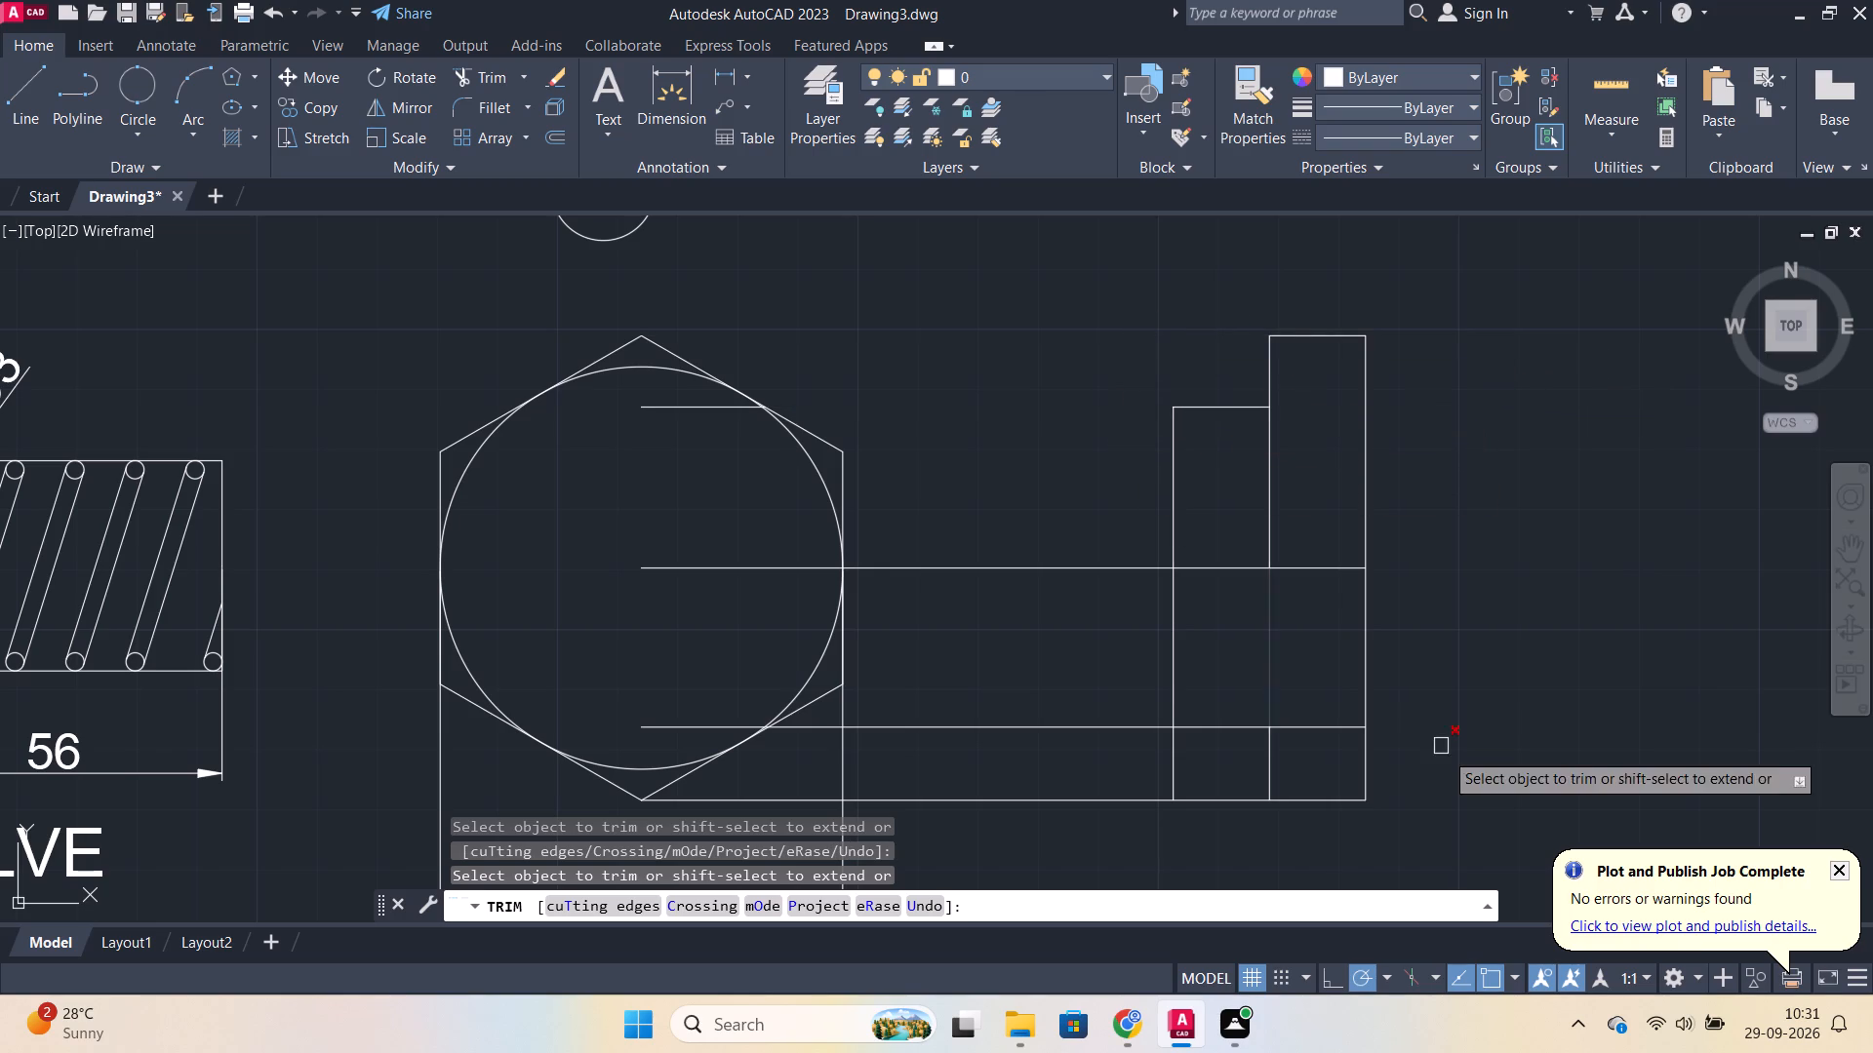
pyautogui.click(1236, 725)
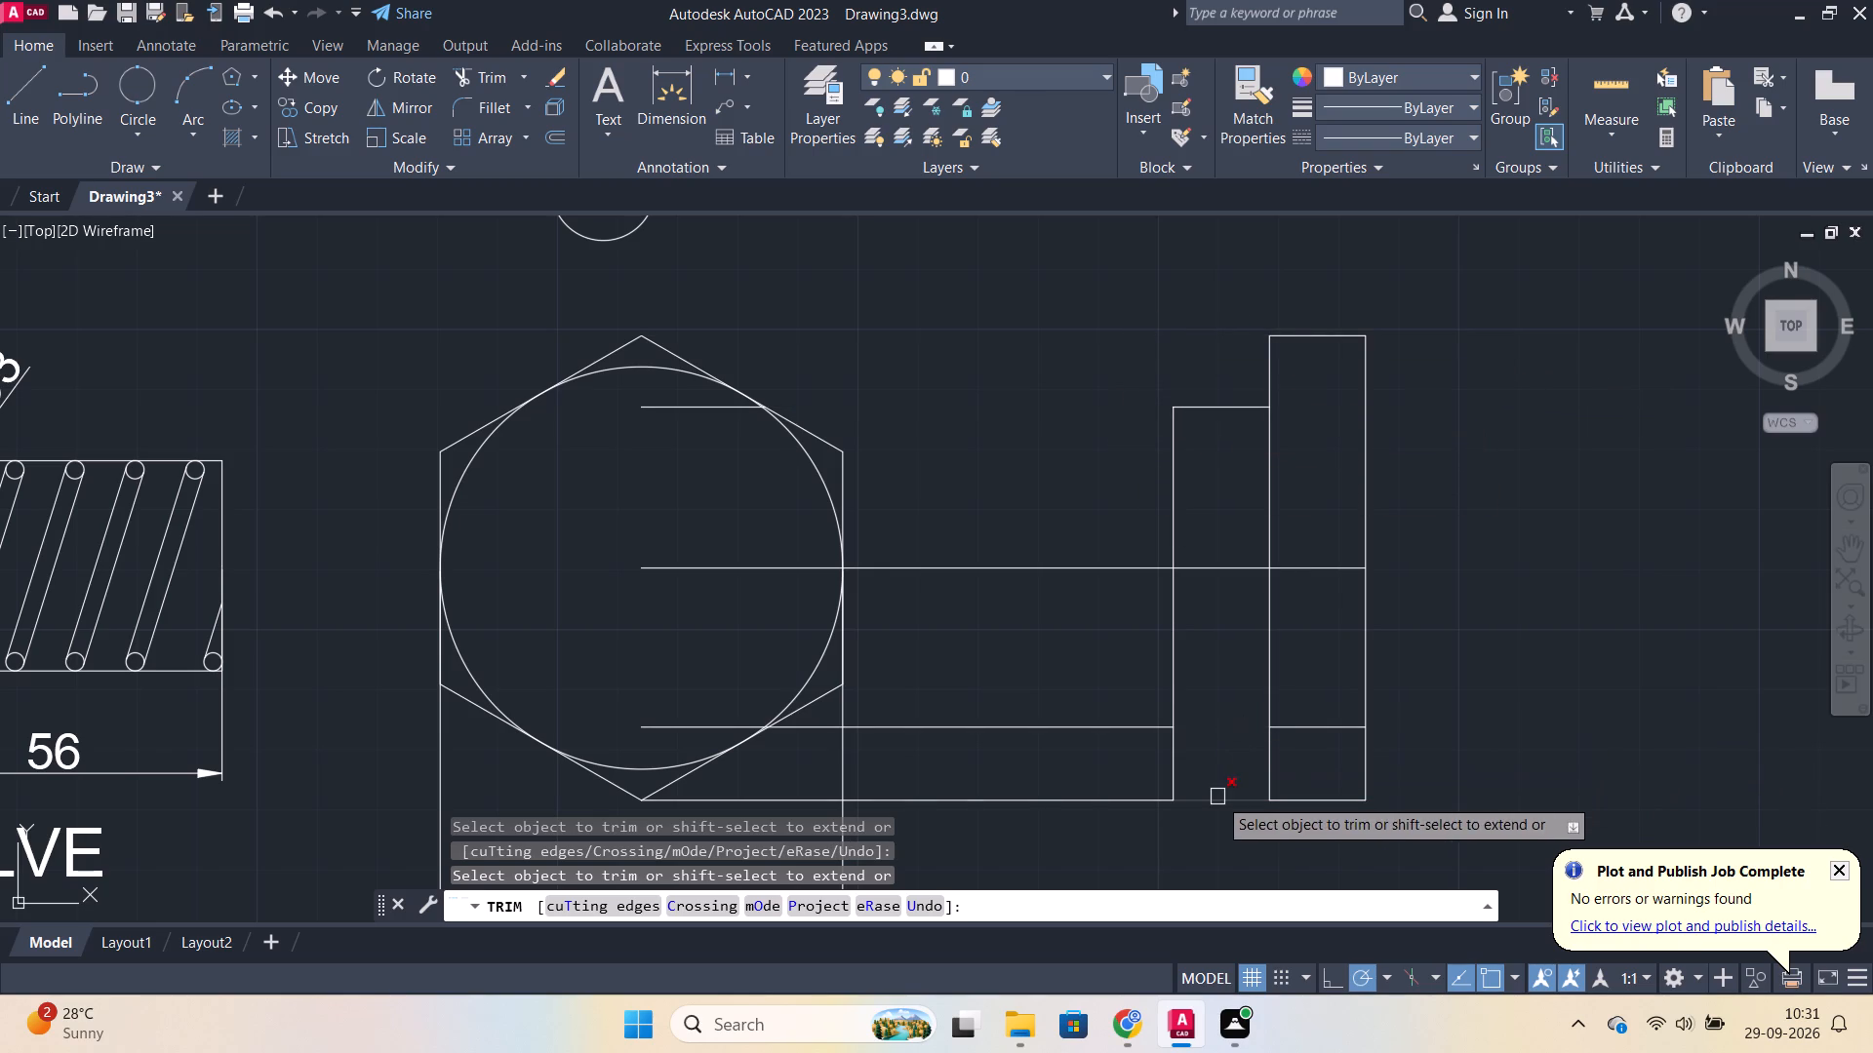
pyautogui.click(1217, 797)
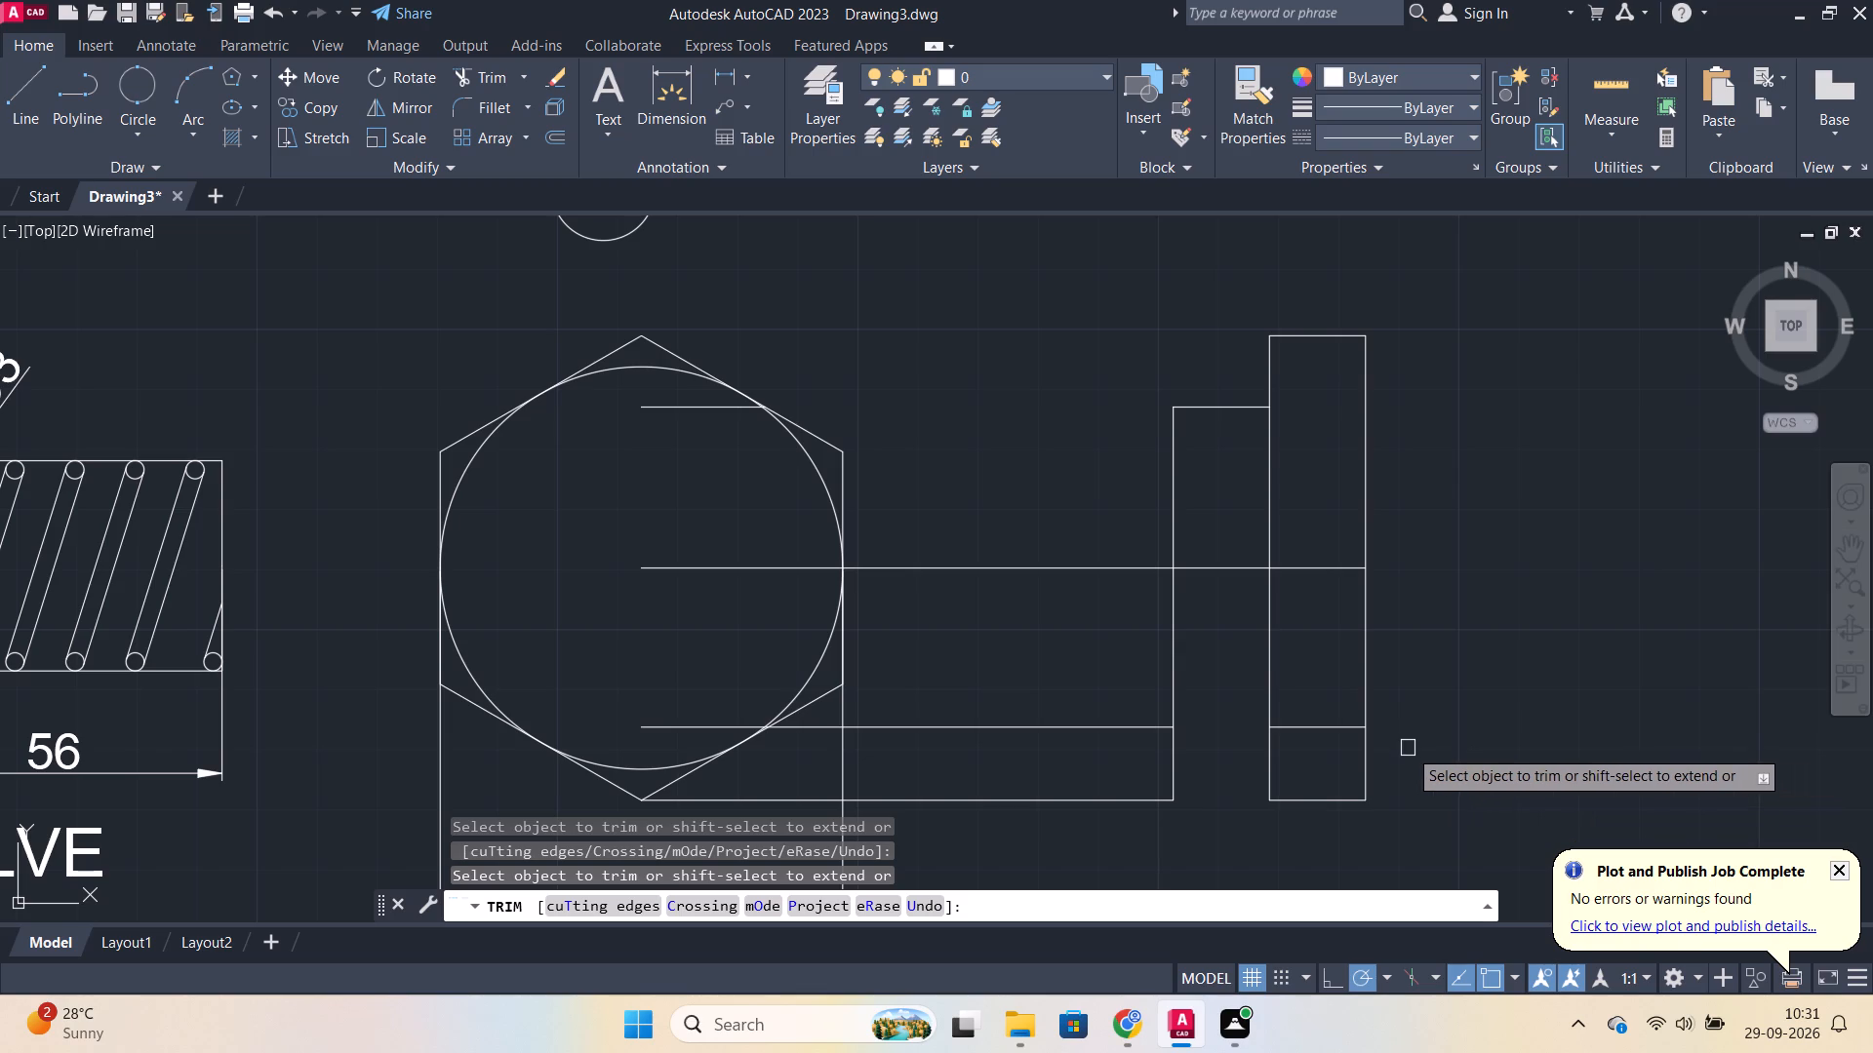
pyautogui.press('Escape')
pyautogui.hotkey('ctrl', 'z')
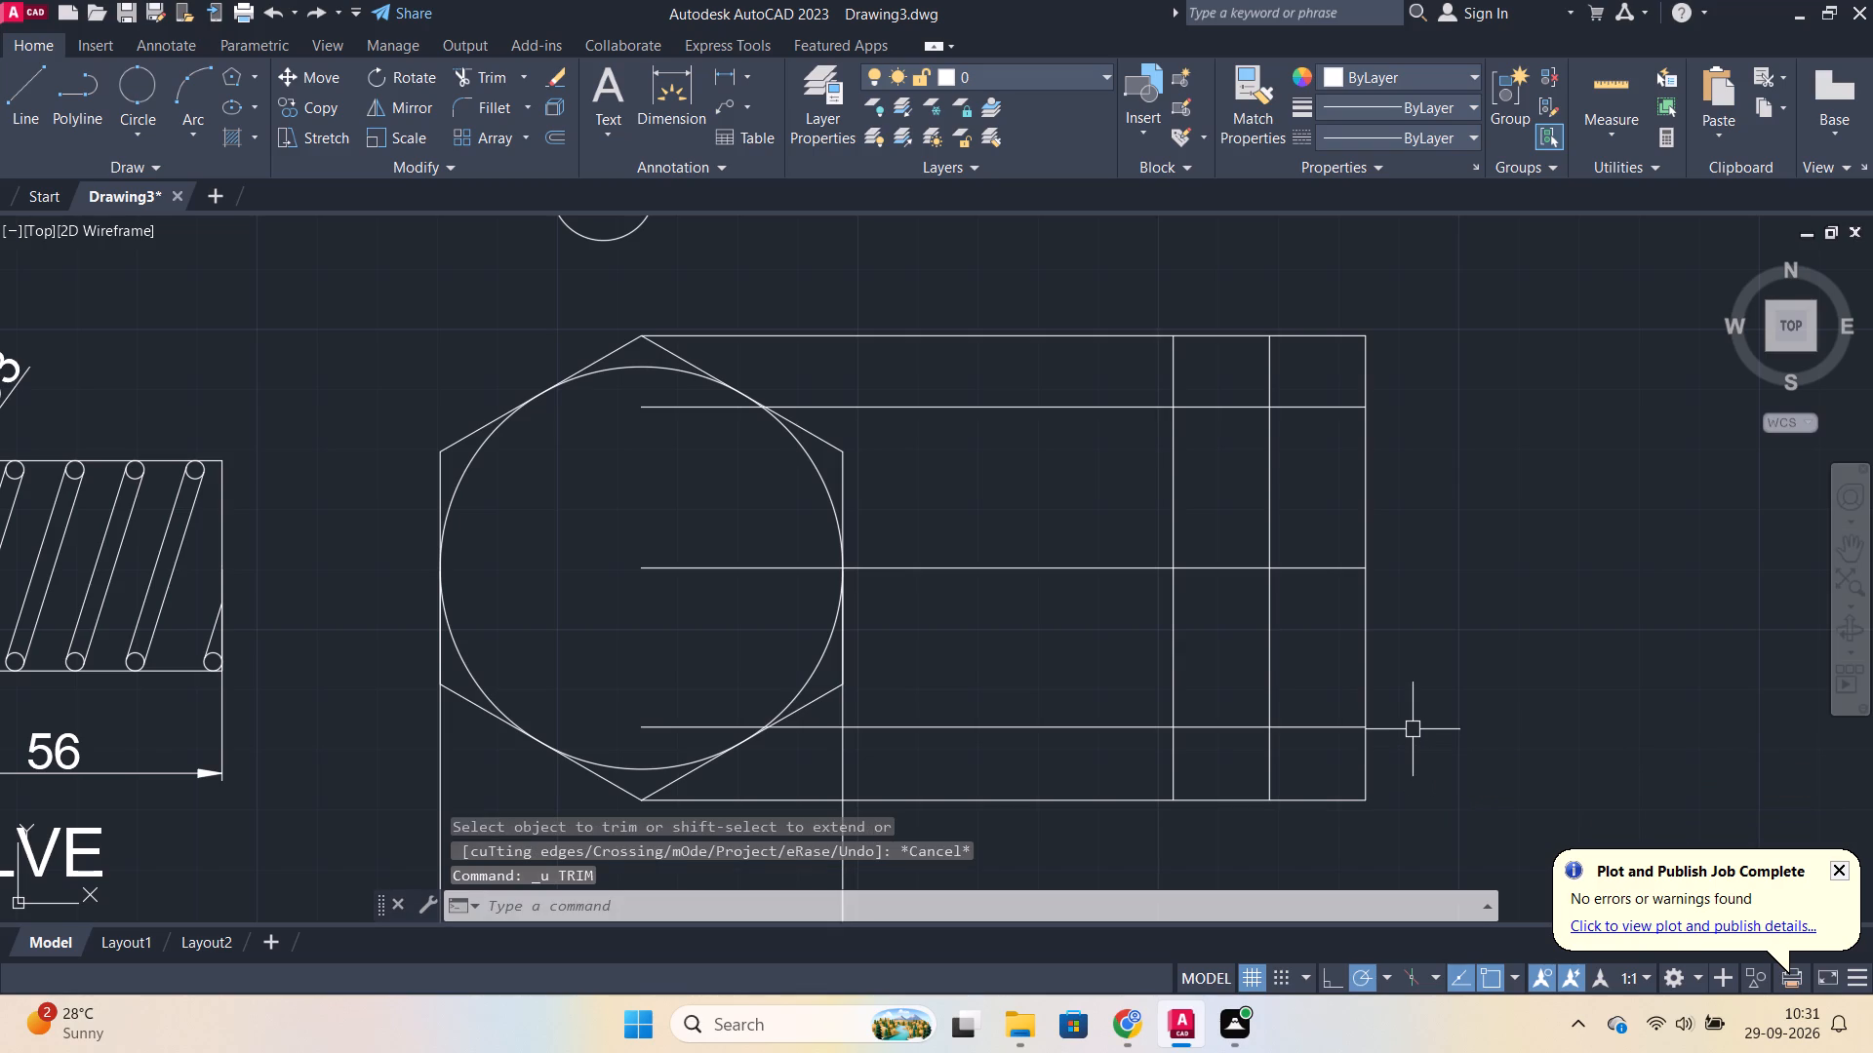
# Trim the side view to a stepped outline, removing the outer projection lines and offset-line portions left of it while keeping both offset lines inside.
pyautogui.write('TR')
pyautogui.press('Return')
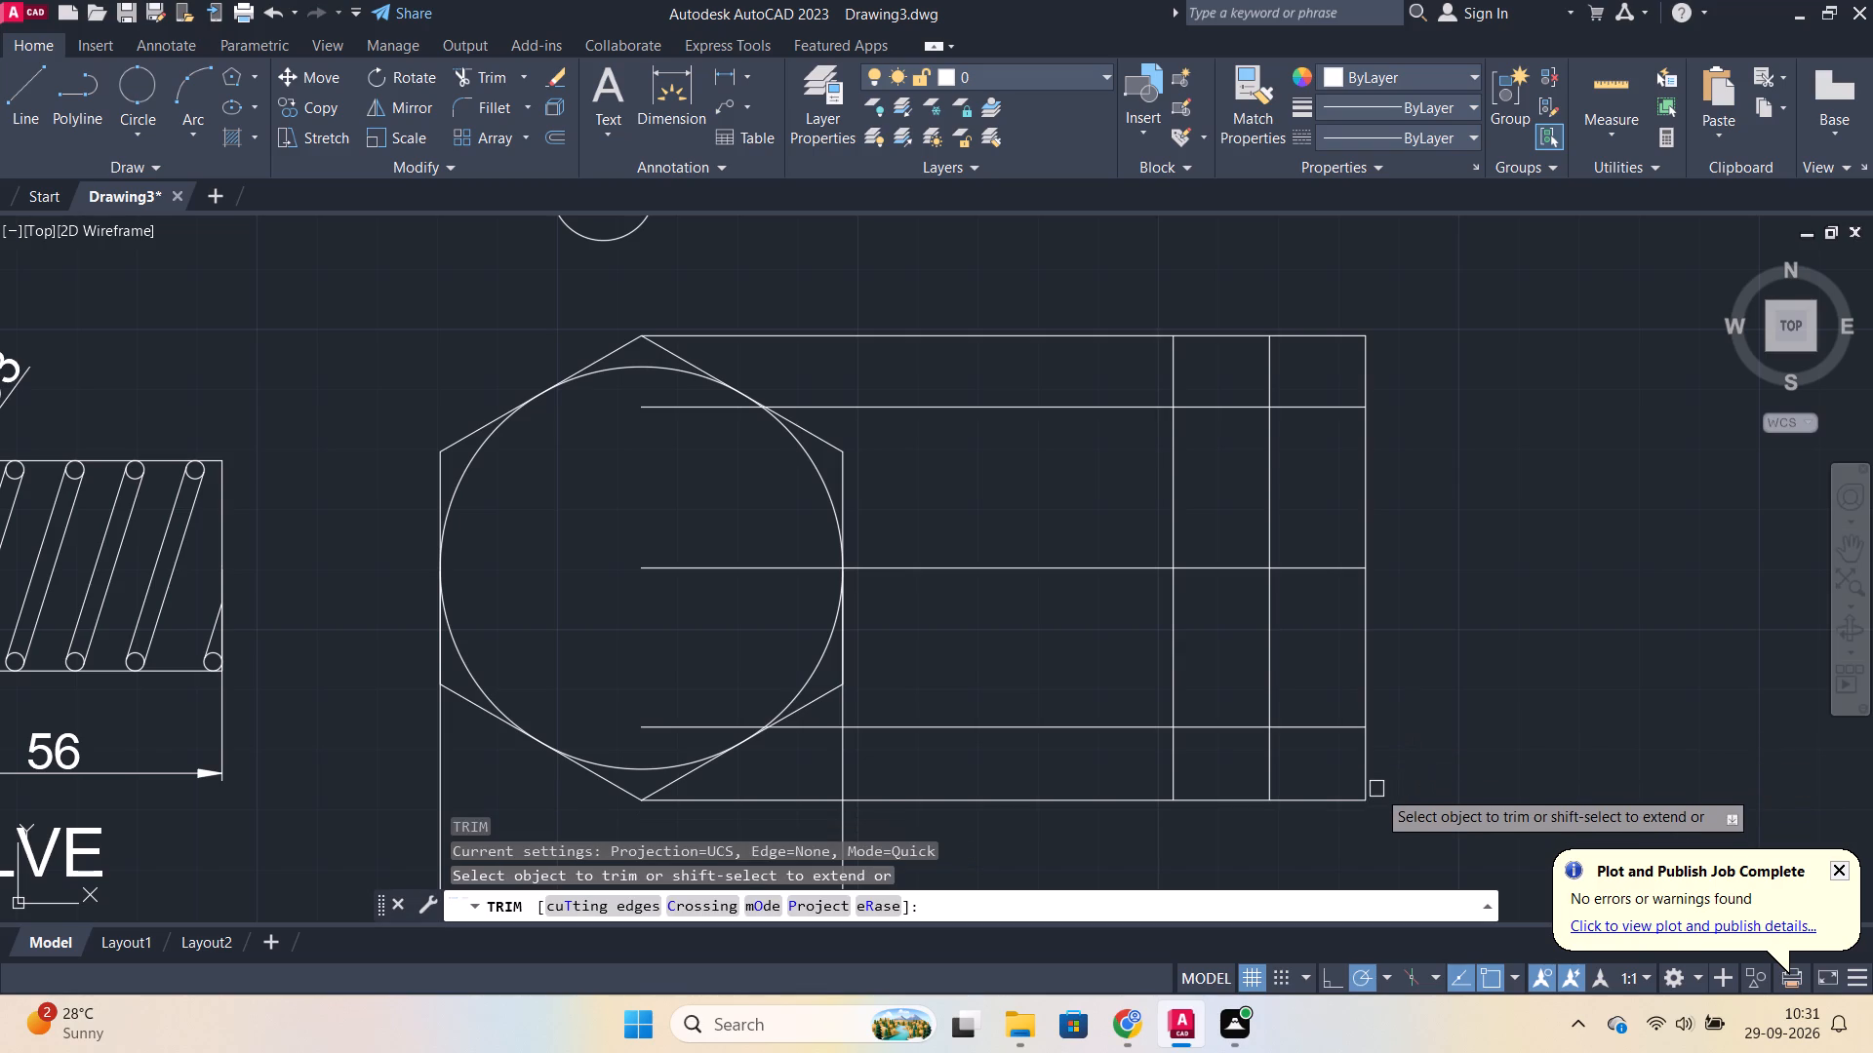
pyautogui.click(1230, 734)
pyautogui.click(1204, 796)
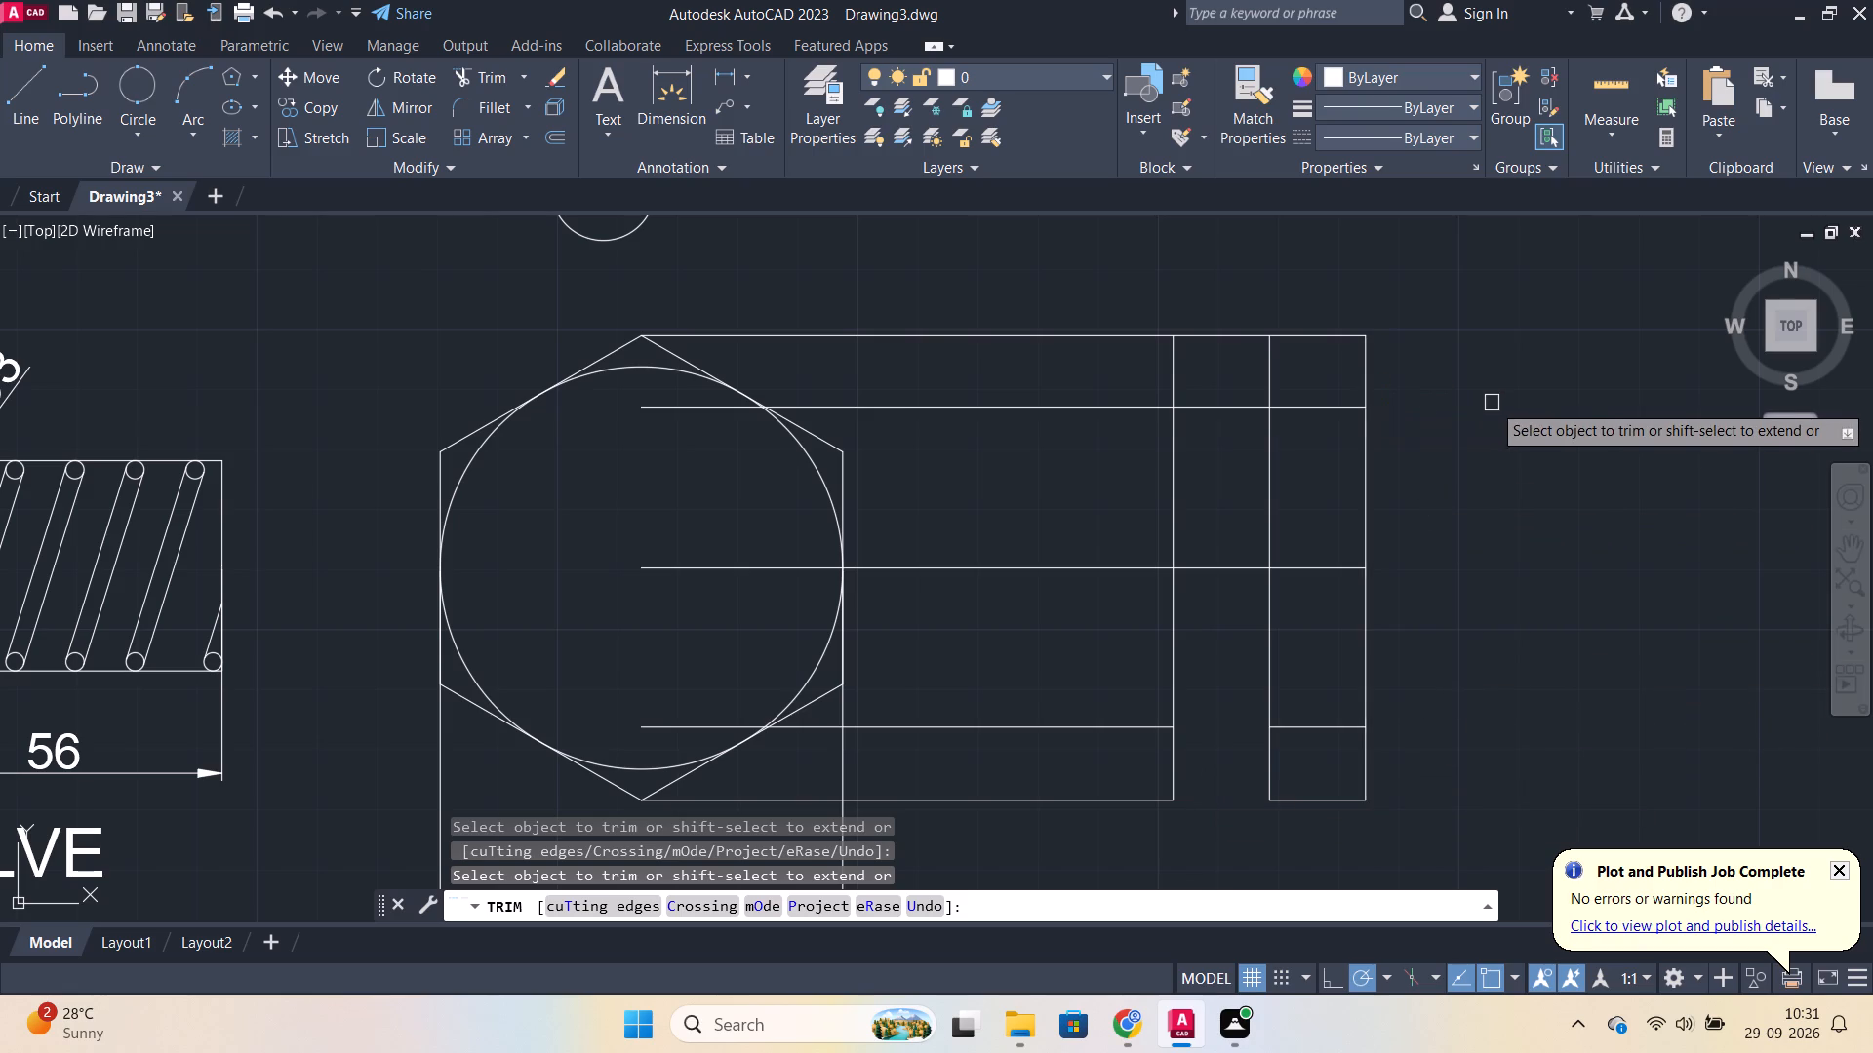
pyautogui.hotkey('ctrl', 'z')
pyautogui.hotkey('ctrl', 'z')
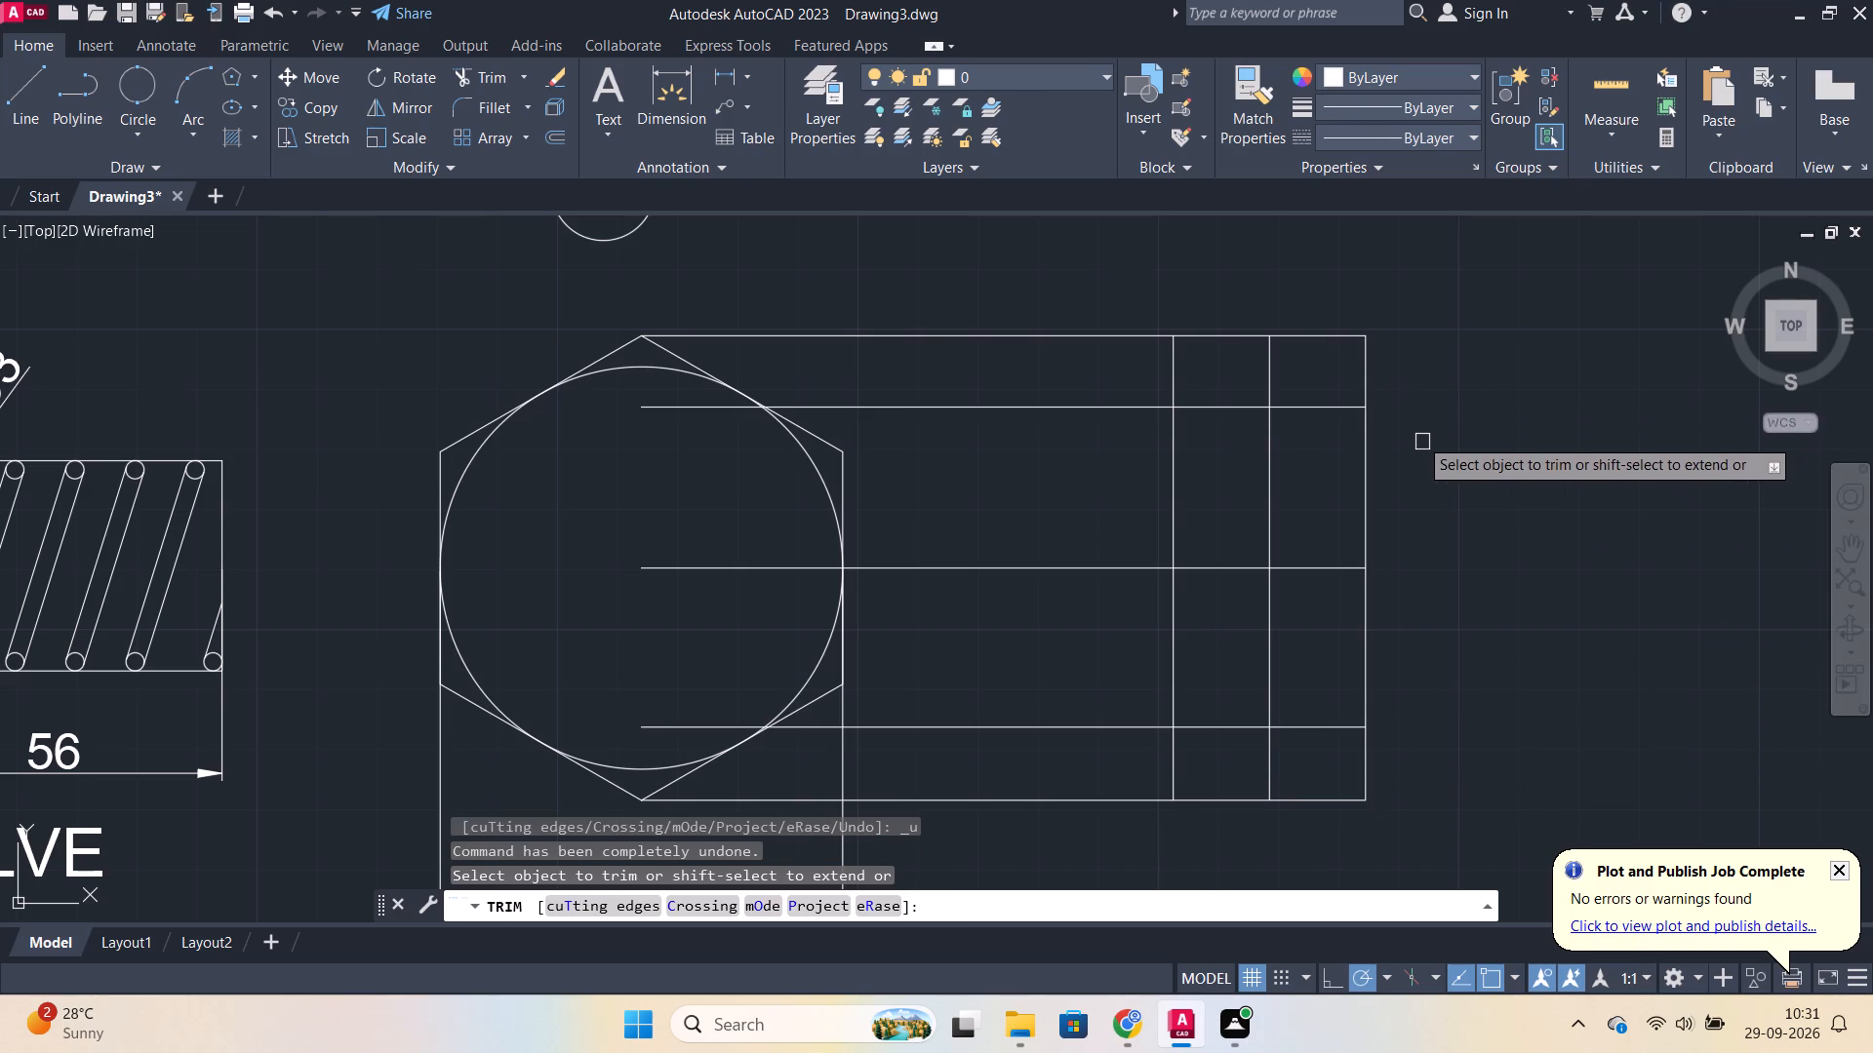
pyautogui.click(1230, 331)
pyautogui.click(1227, 793)
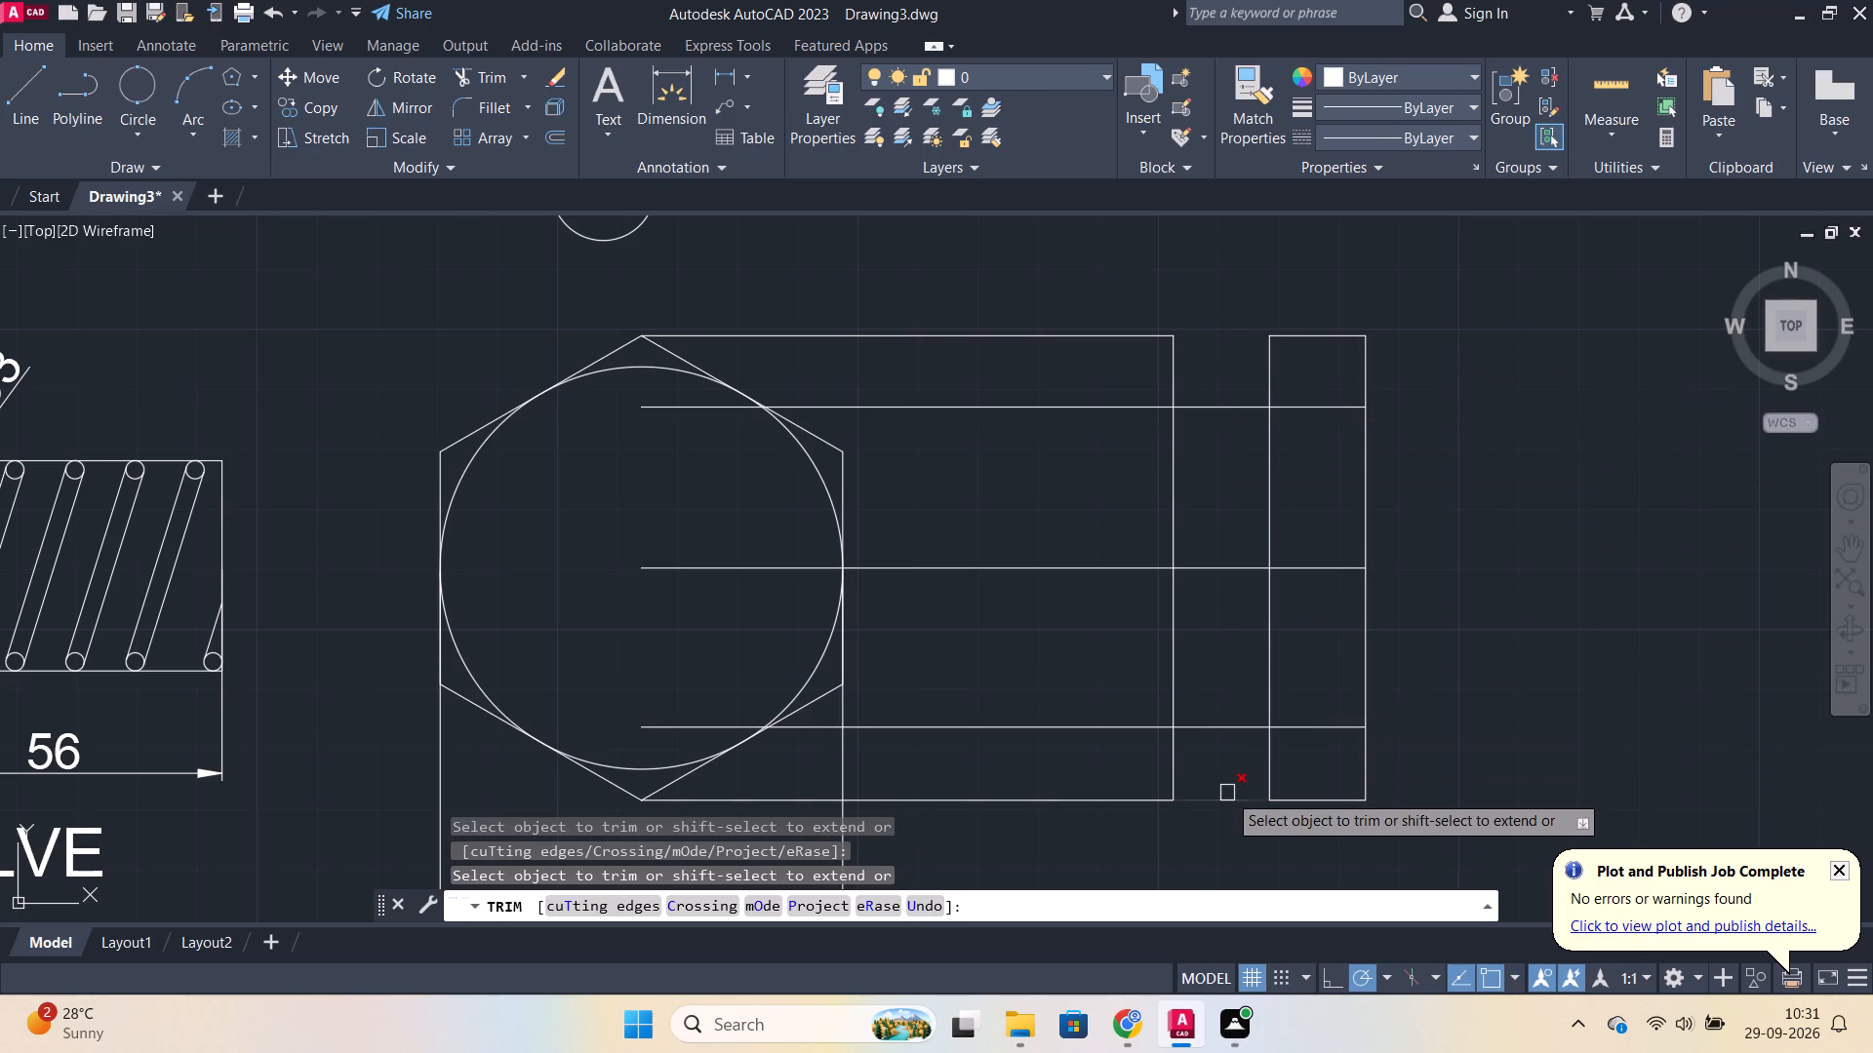
pyautogui.click(1173, 389)
pyautogui.click(1164, 335)
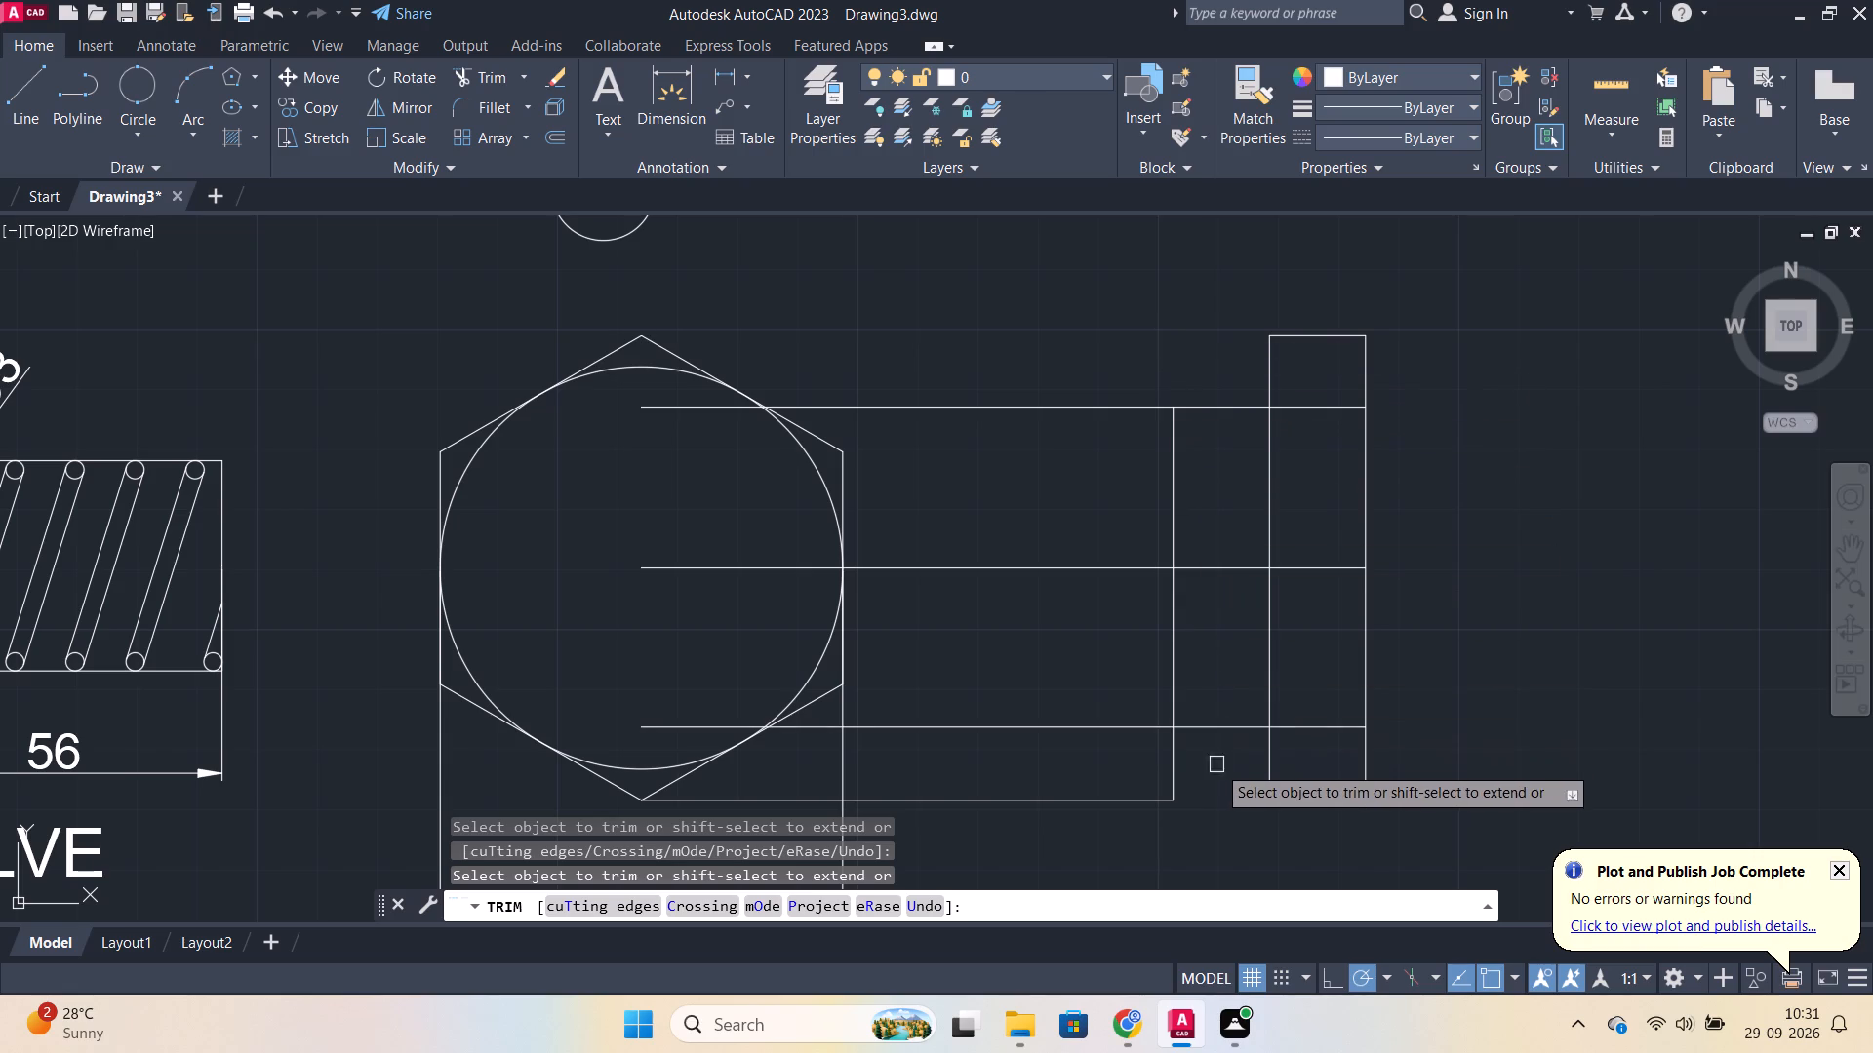
pyautogui.click(1156, 797)
pyautogui.click(1167, 775)
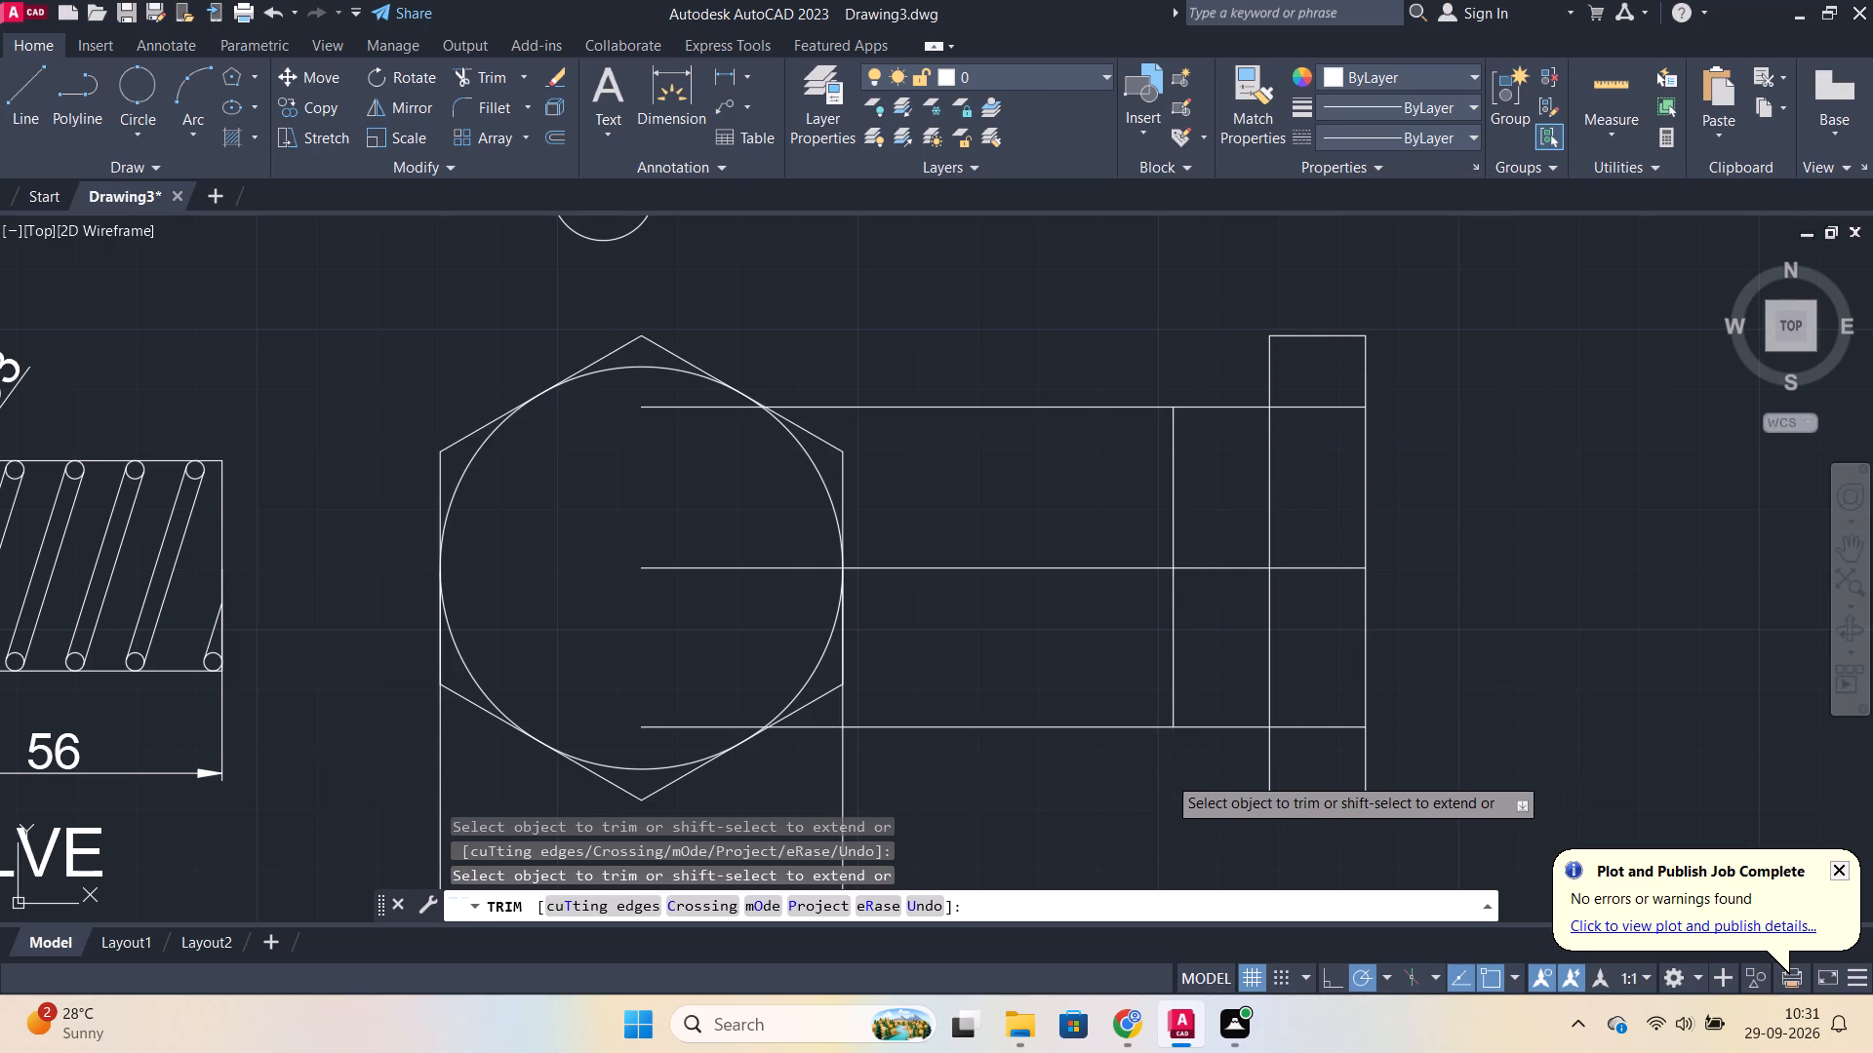
pyautogui.click(1143, 727)
pyautogui.moveTo(1110, 676); pyautogui.dragTo(1114, 626)
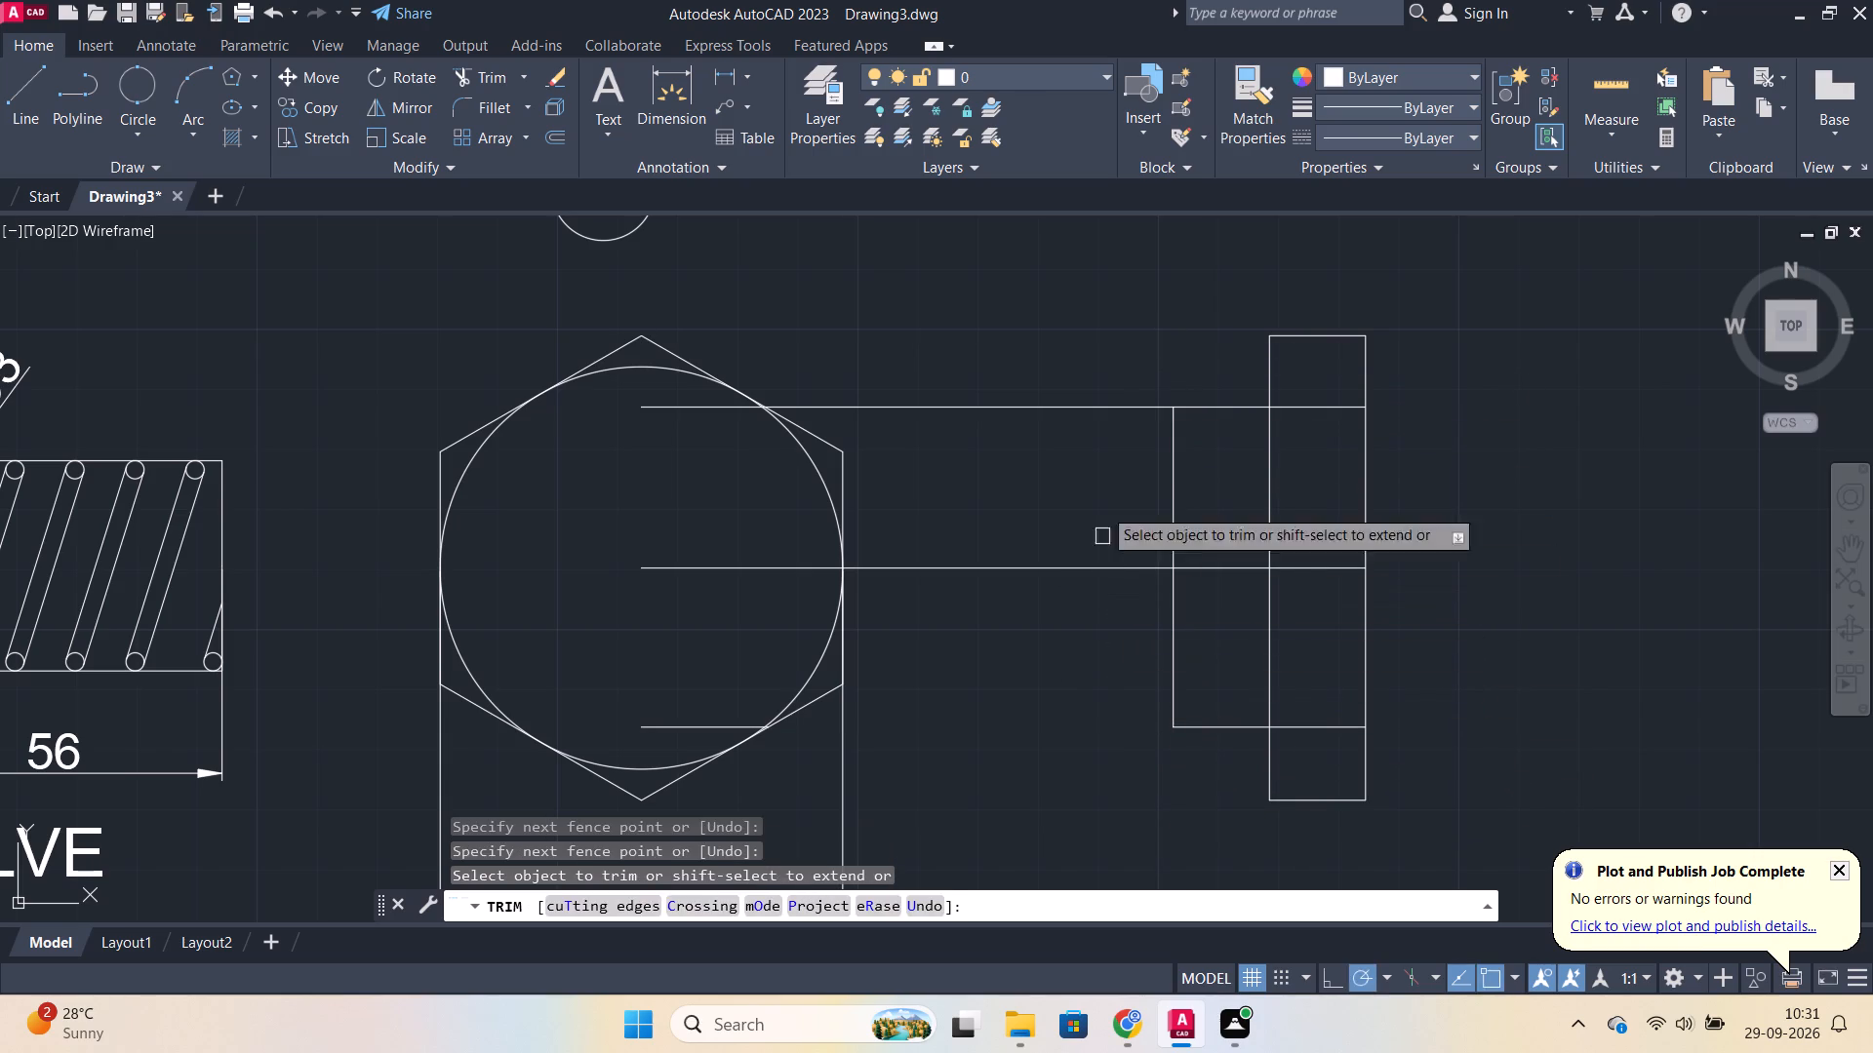
pyautogui.moveTo(1102, 445); pyautogui.dragTo(1102, 325)
pyautogui.press('Escape')
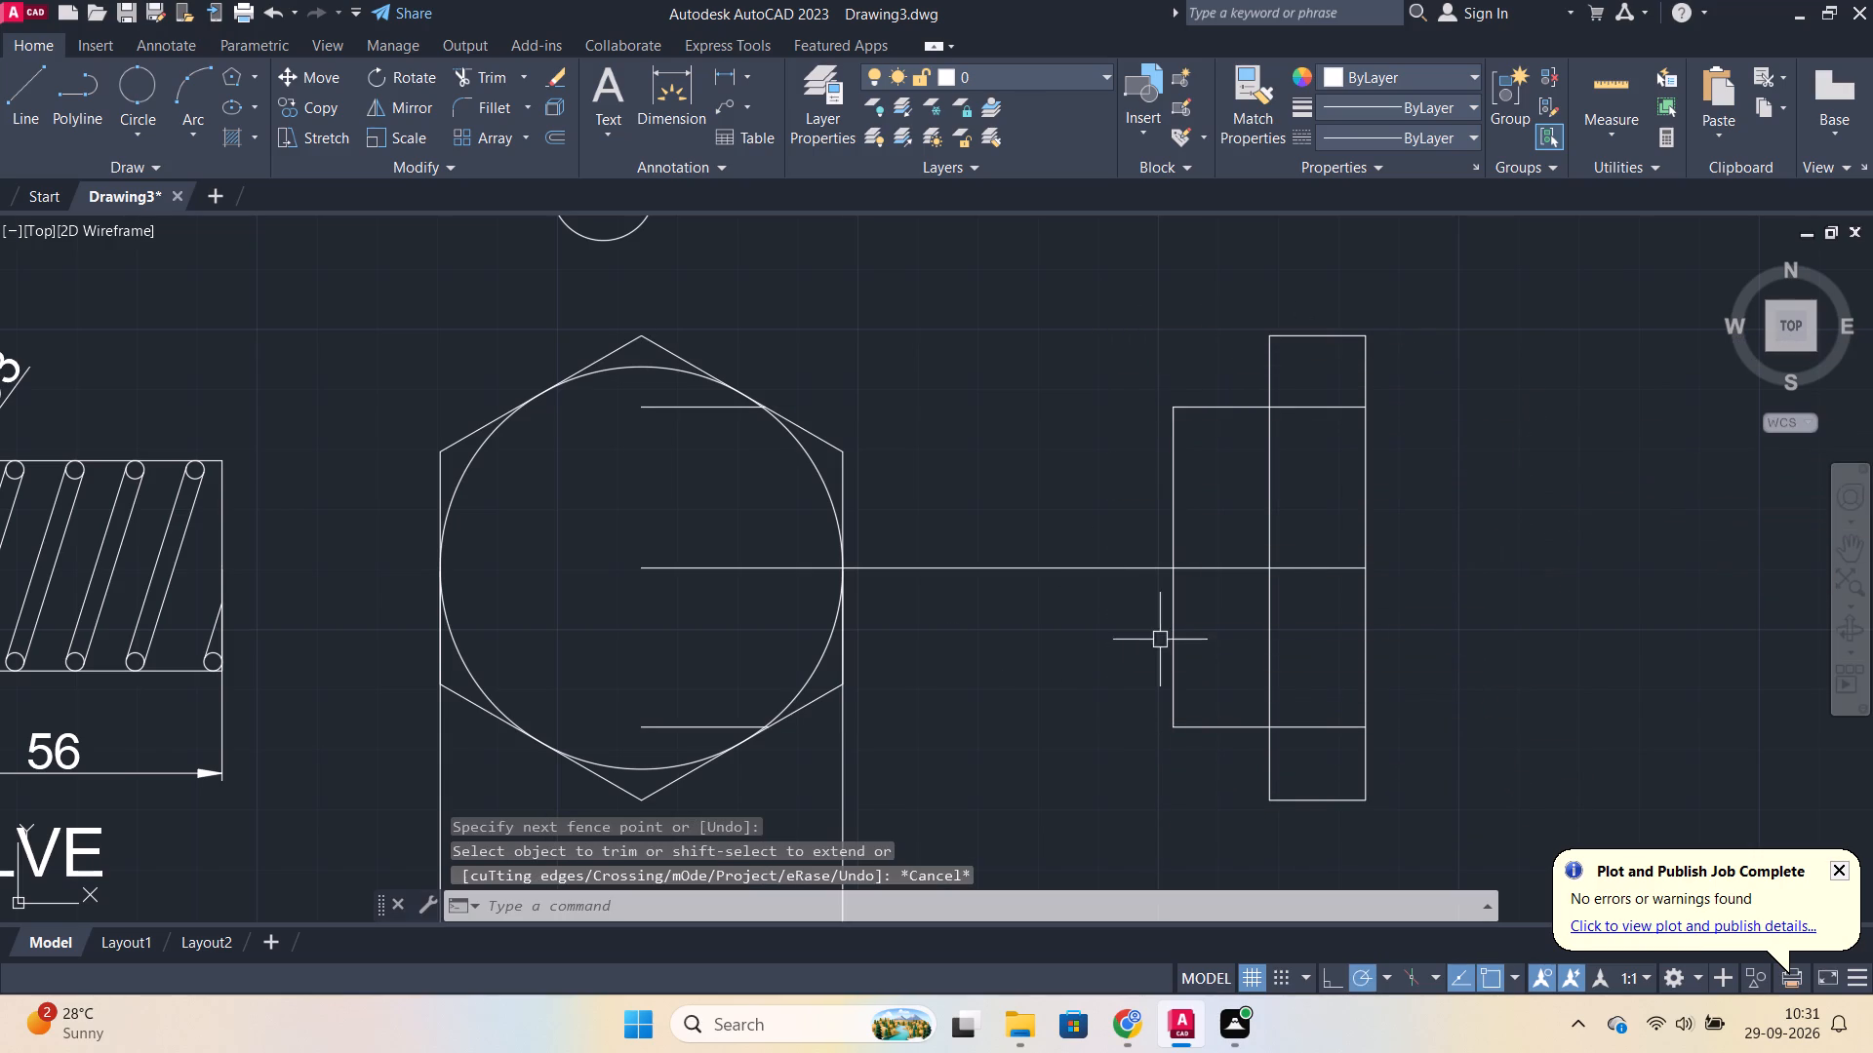
# Erase the two leftover offset-line segments inside the hexagon.
pyautogui.click(690, 727)
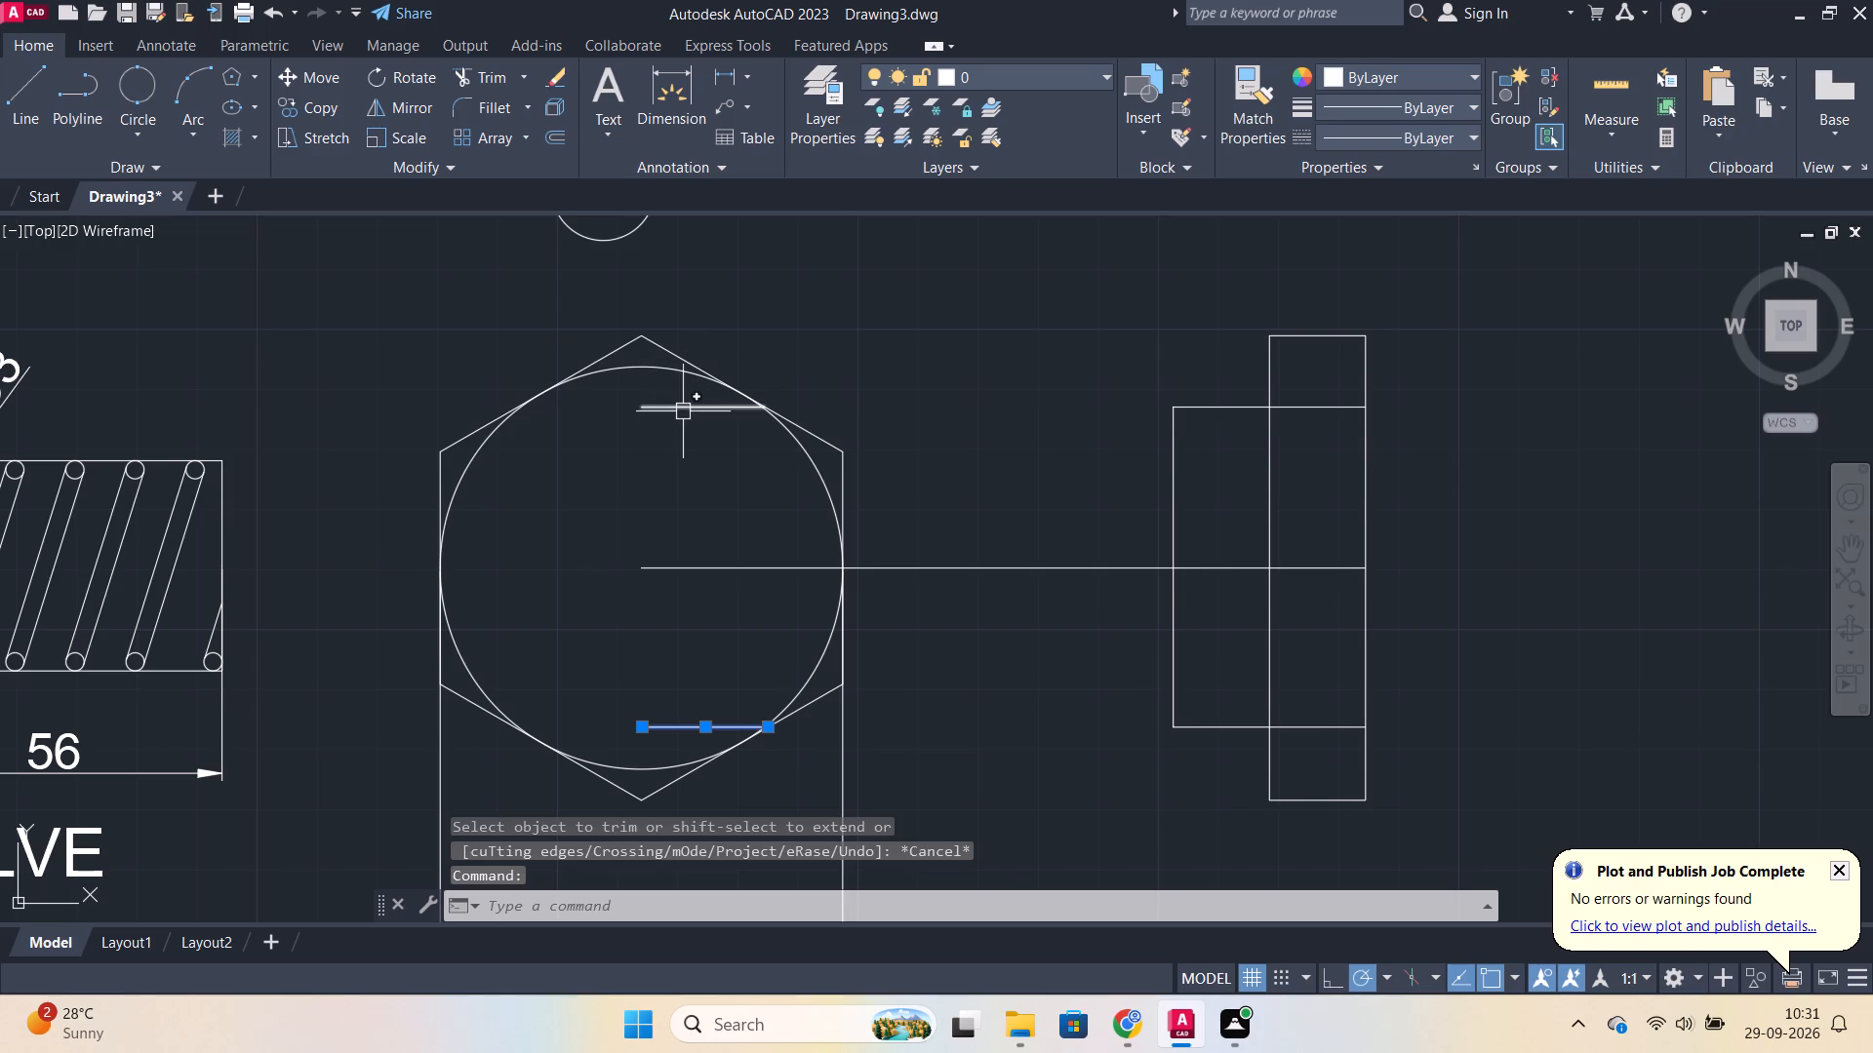
pyautogui.click(683, 411)
pyautogui.press('e')
pyautogui.press('Return')
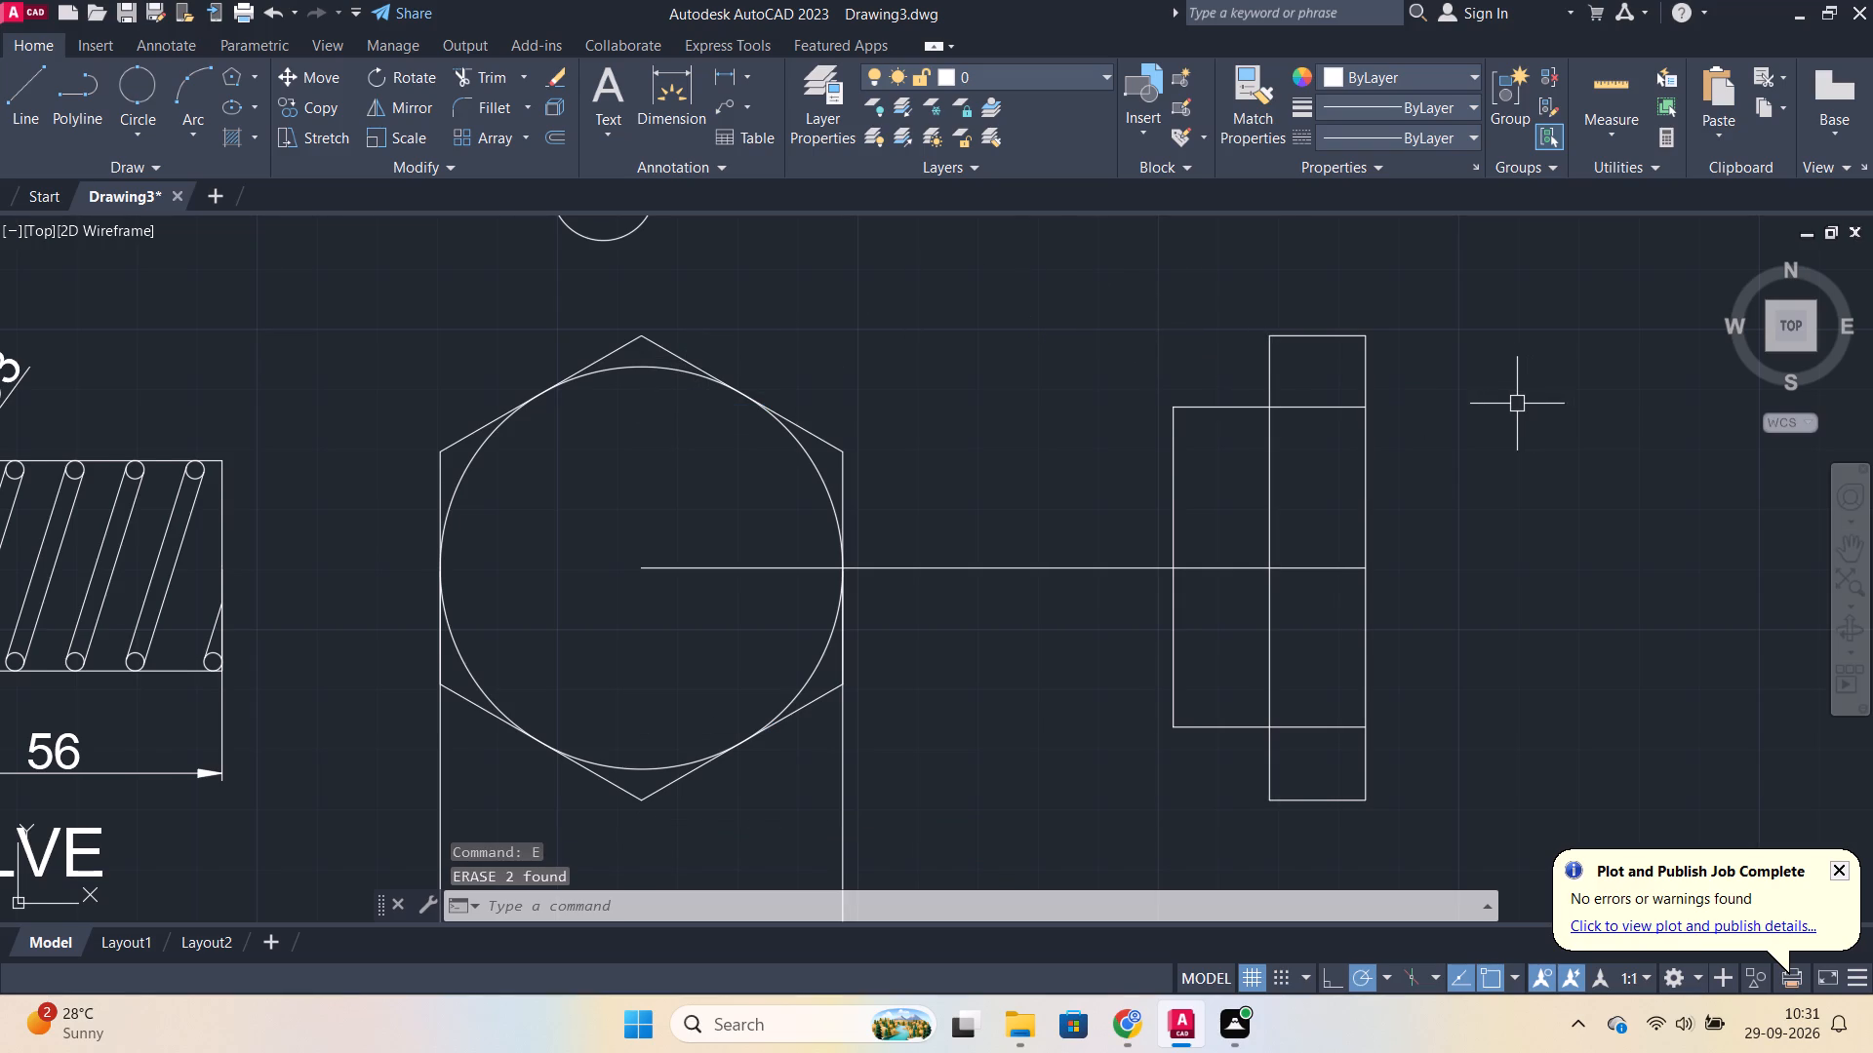
# Offset the horizontal centre line 11.25 upward and 11.25 downward for the side view's bore.
pyautogui.moveTo(1511, 404); pyautogui.dragTo(1480, 401, button='middle')
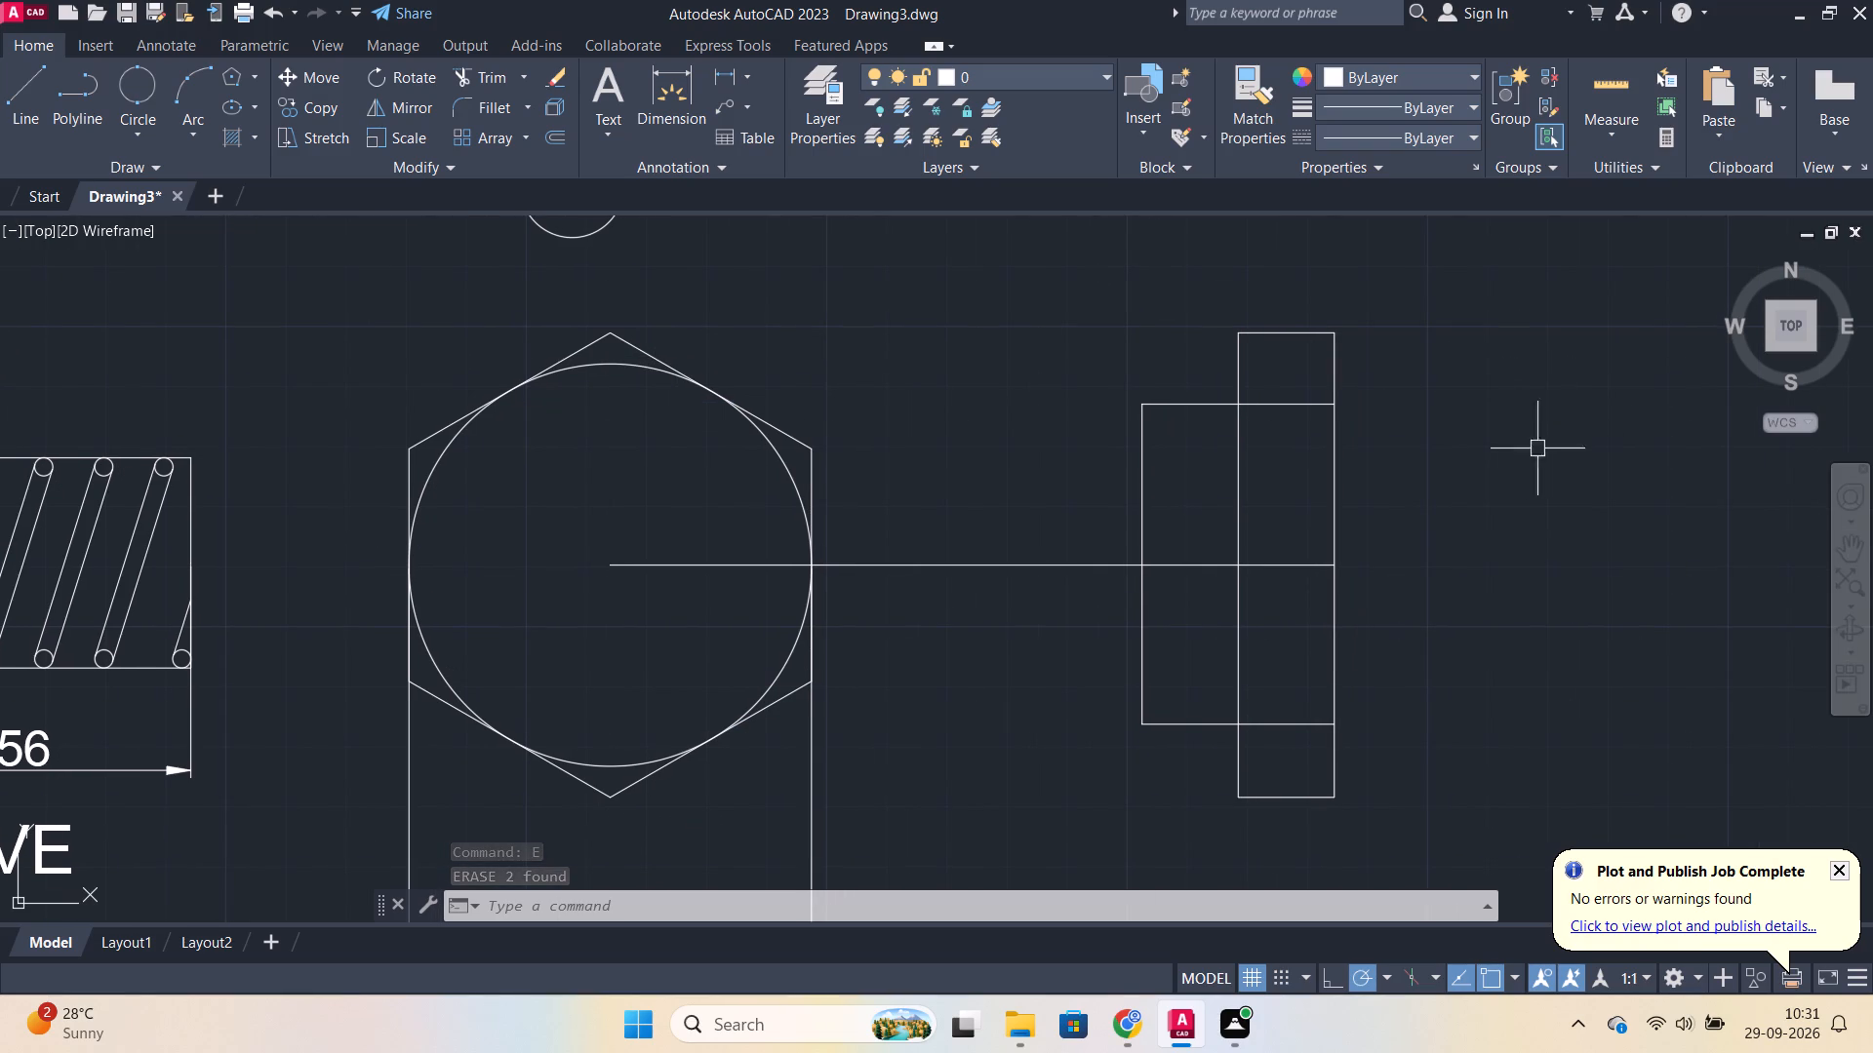
pyautogui.click(1305, 567)
pyautogui.press('o')
pyautogui.press('Return')
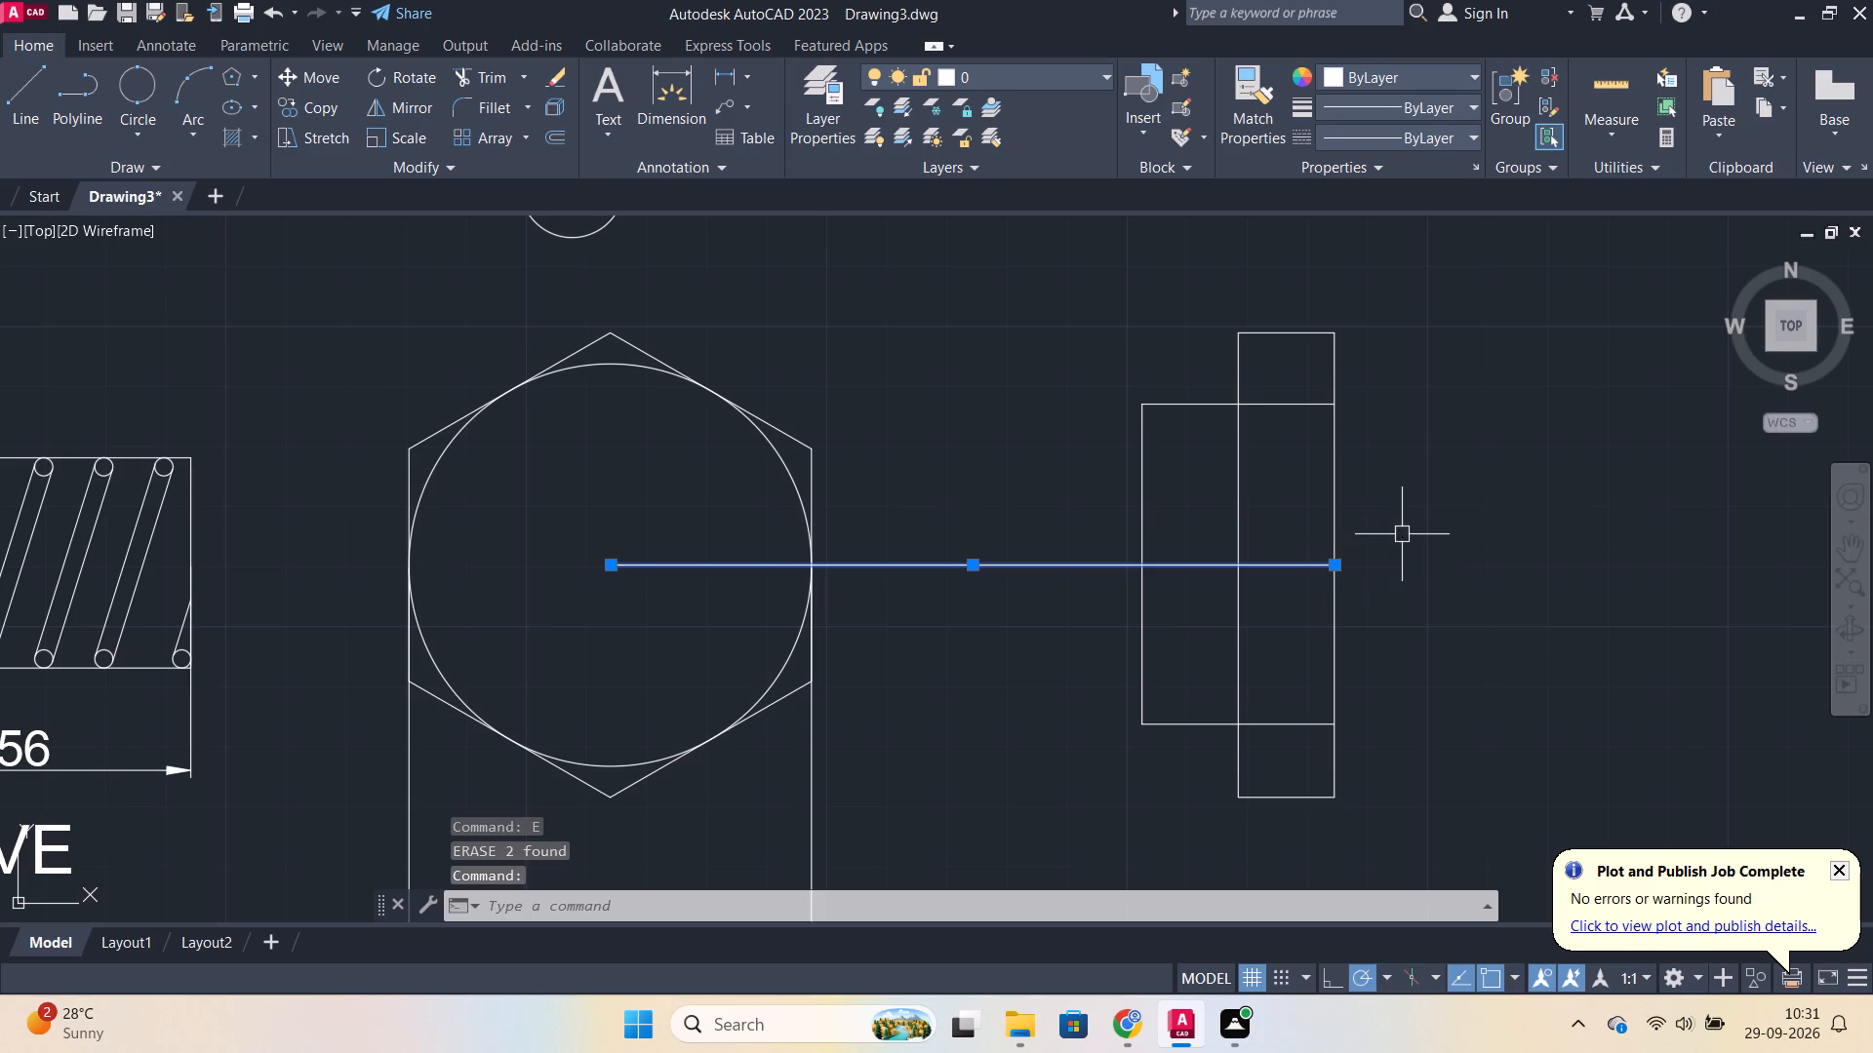
pyautogui.press('Return')
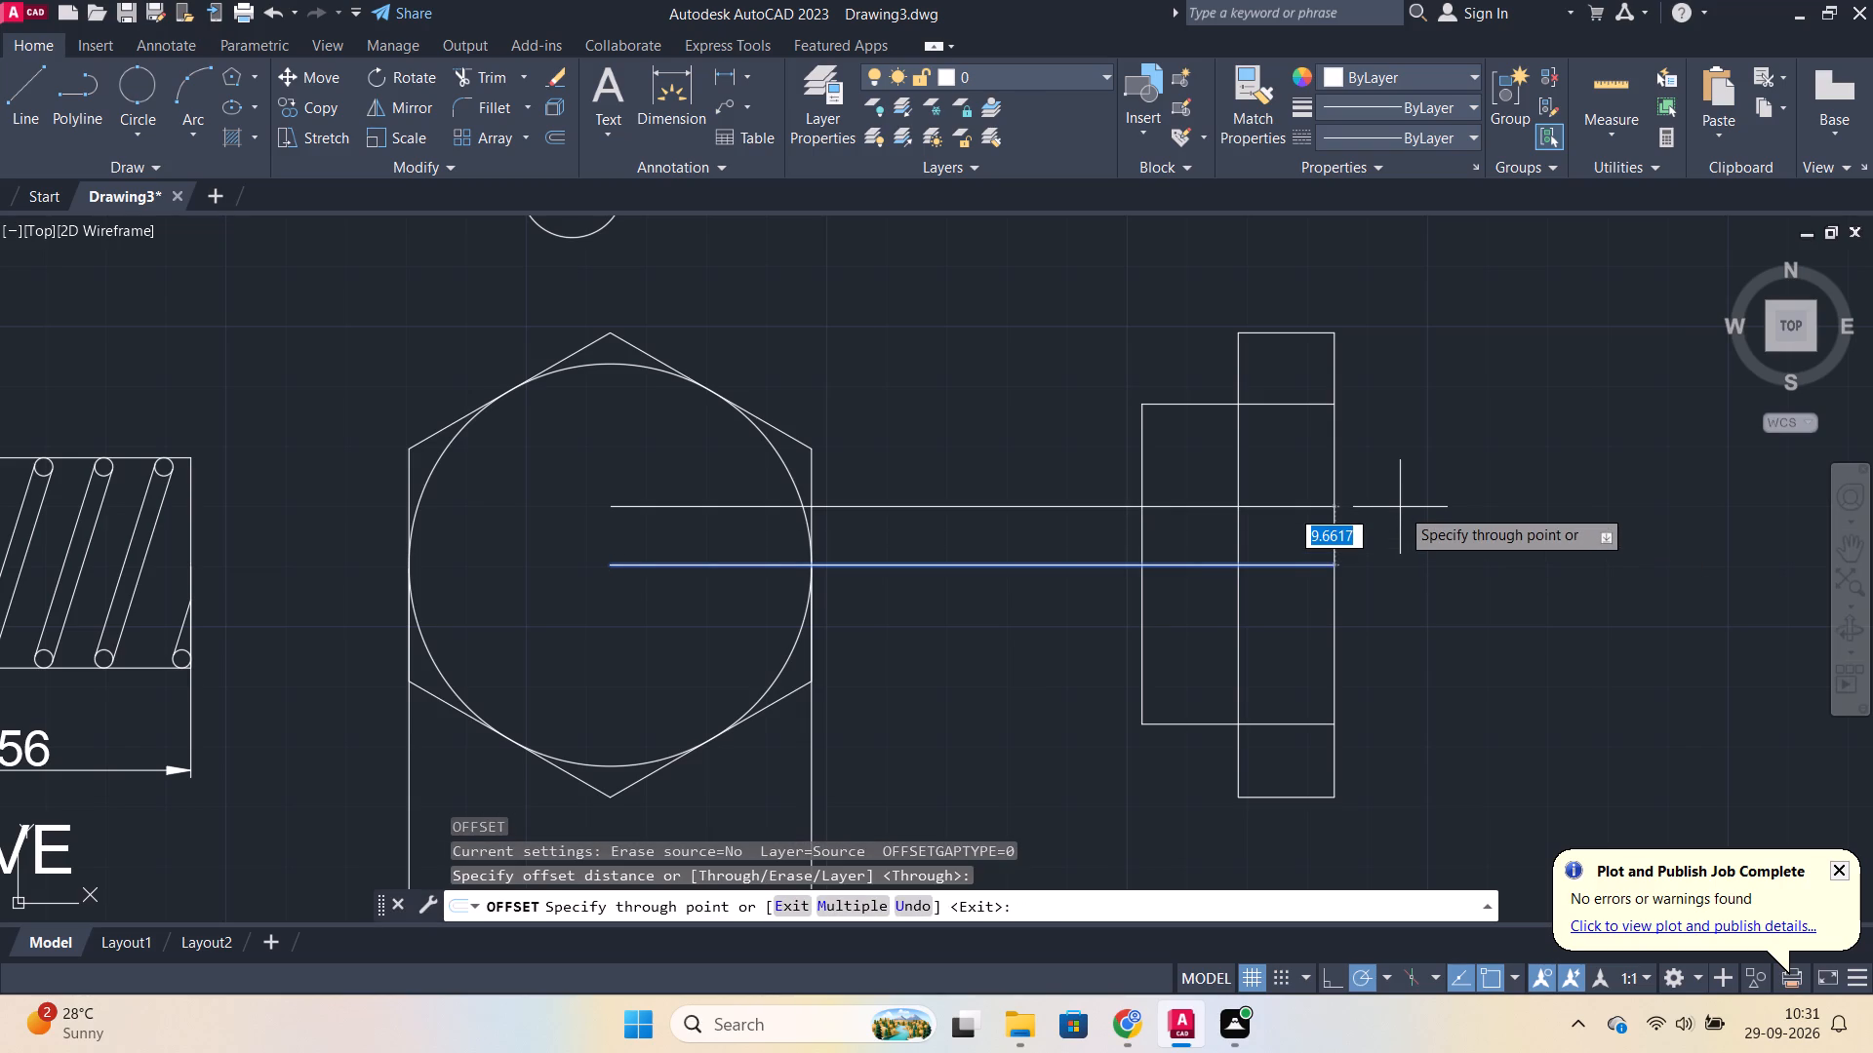
pyautogui.write('11.25')
pyautogui.press('Return')
pyautogui.click(1116, 569)
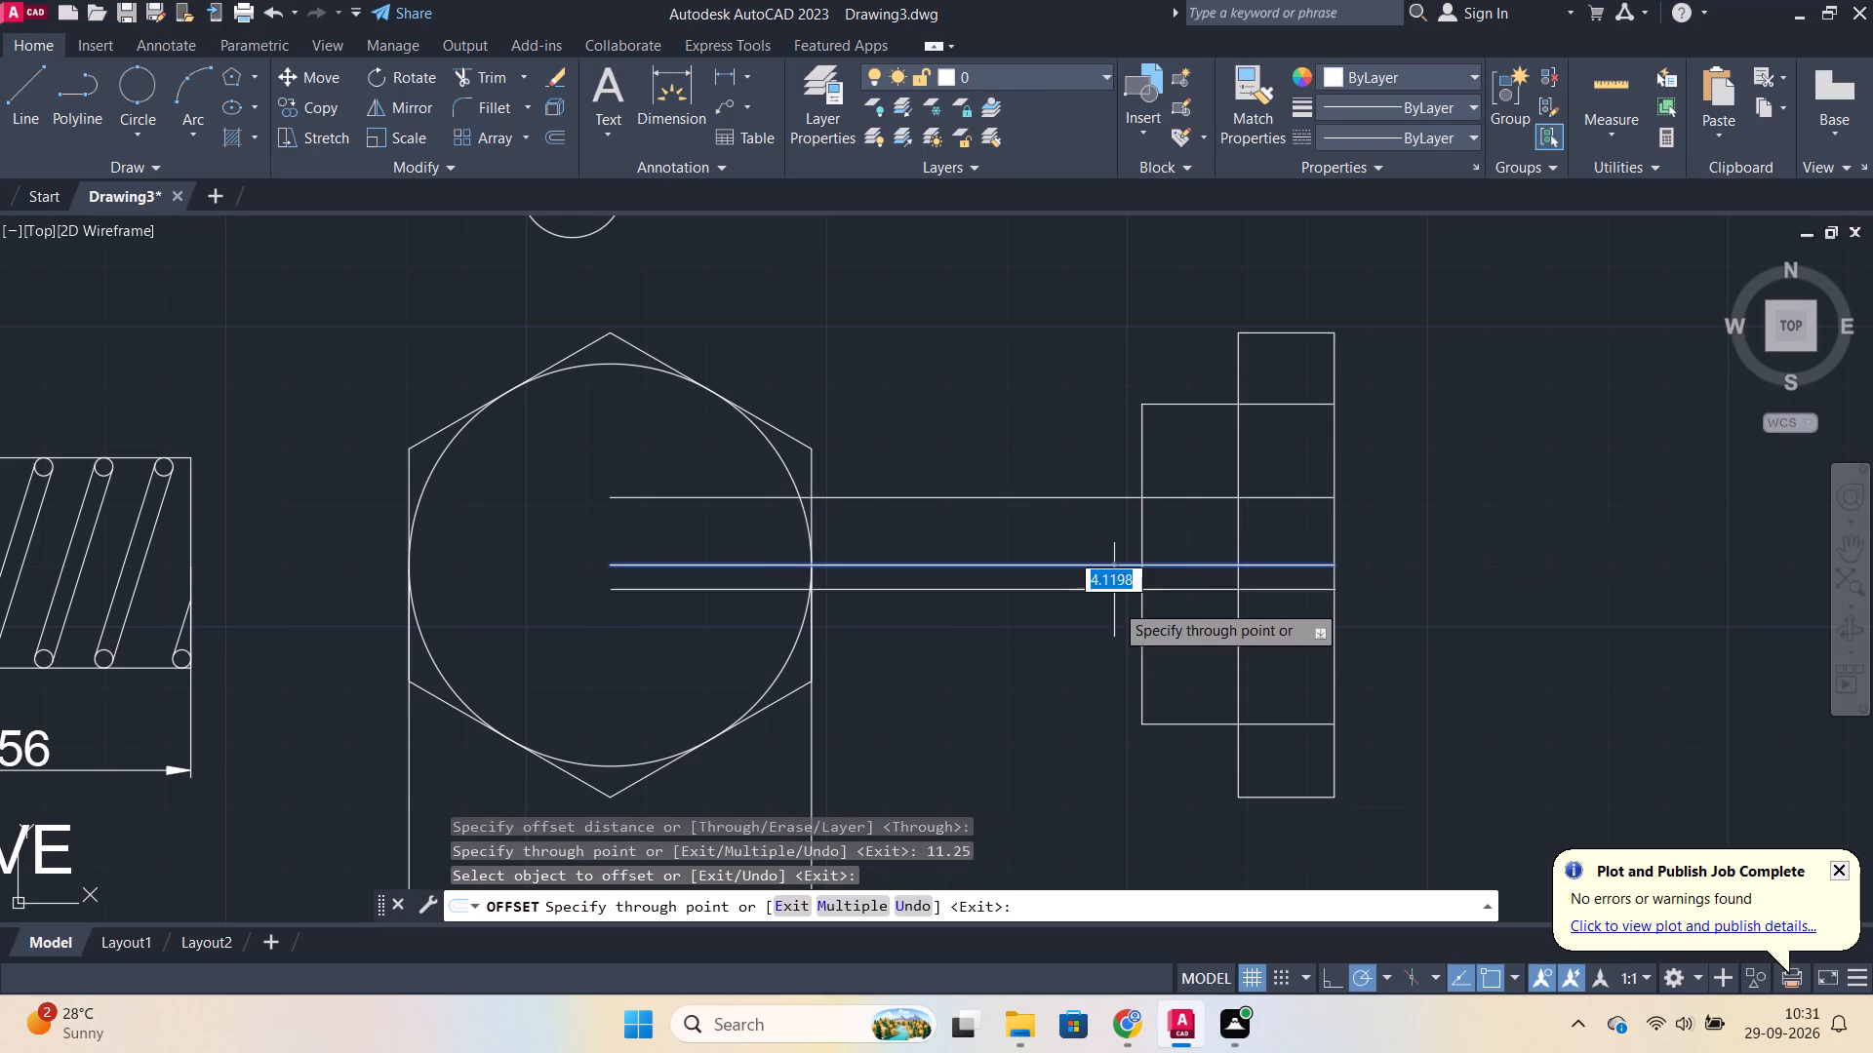
pyautogui.write('11')
pyautogui.write('.25')
pyautogui.press('Return')
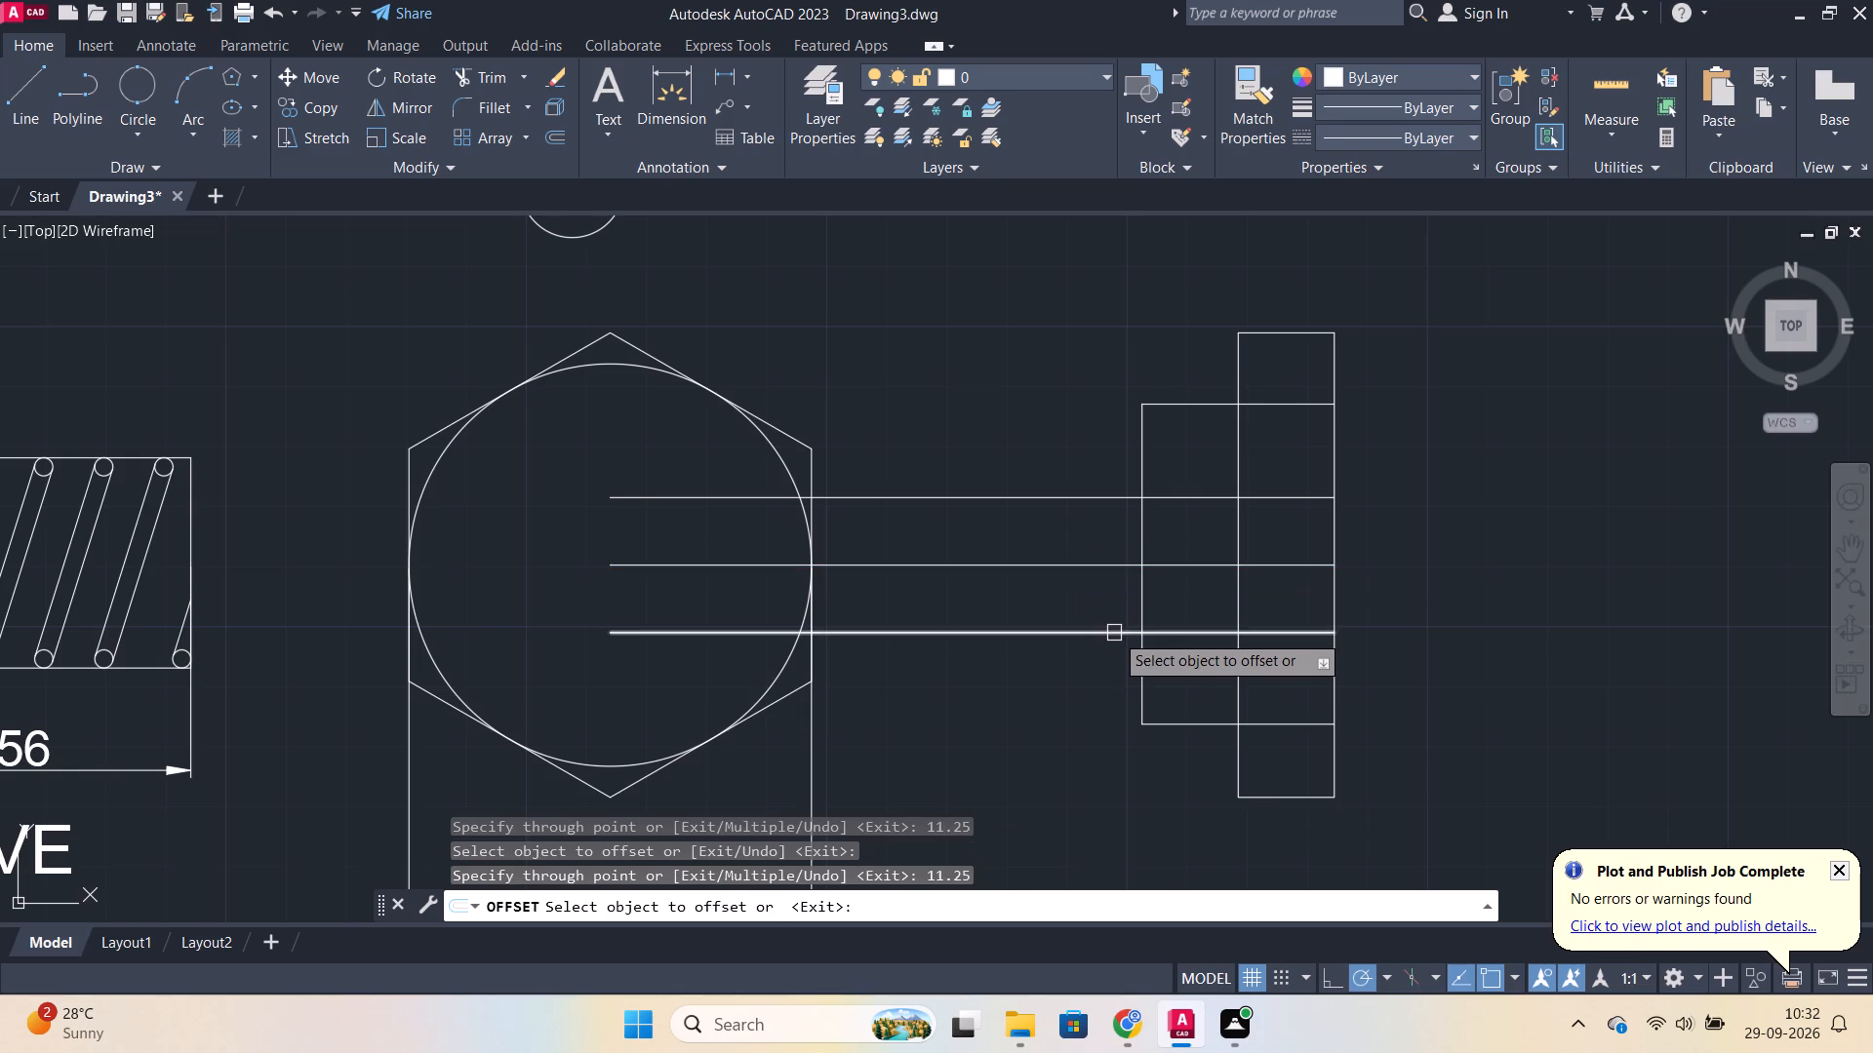
pyautogui.scroll(1, 1374, 558)
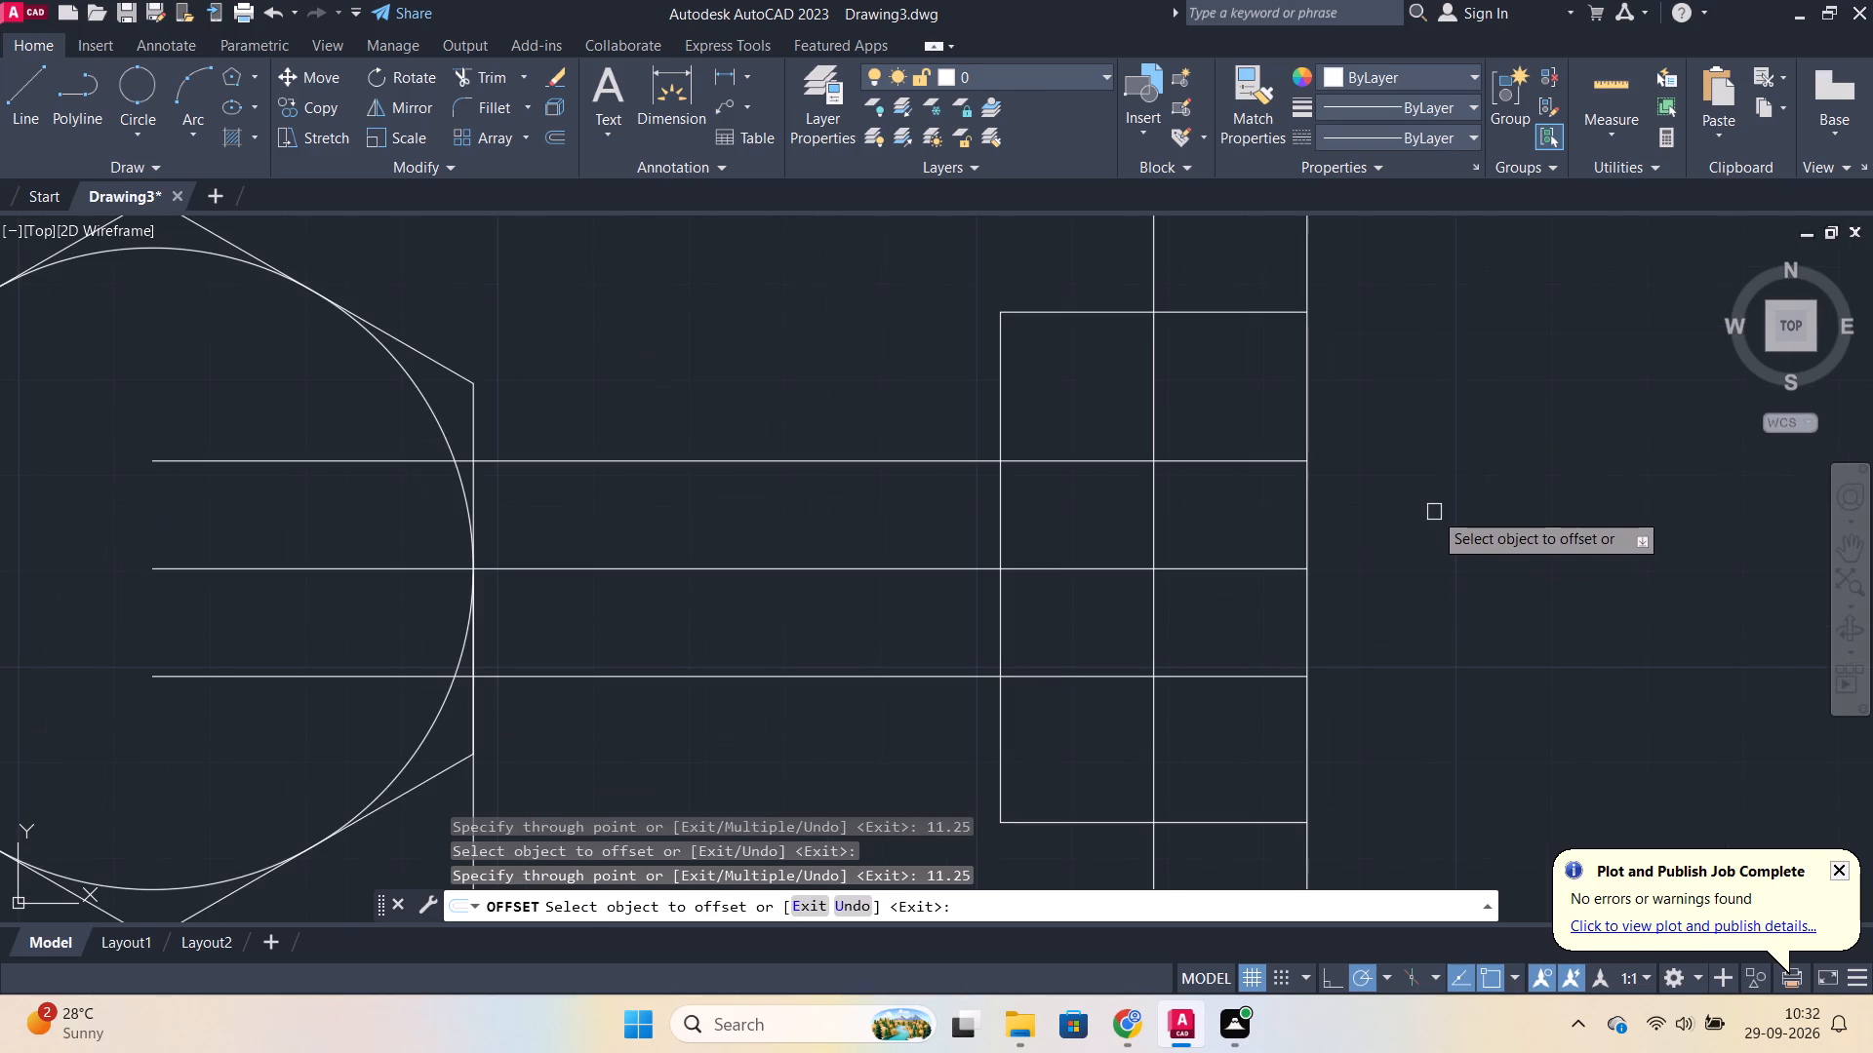
pyautogui.press('Escape')
# Trim away the three horizontal lines in the gap between the hexagon and the side view.
pyautogui.write('TR')
pyautogui.press('Return')
pyautogui.scroll(-1, 1175, 543)
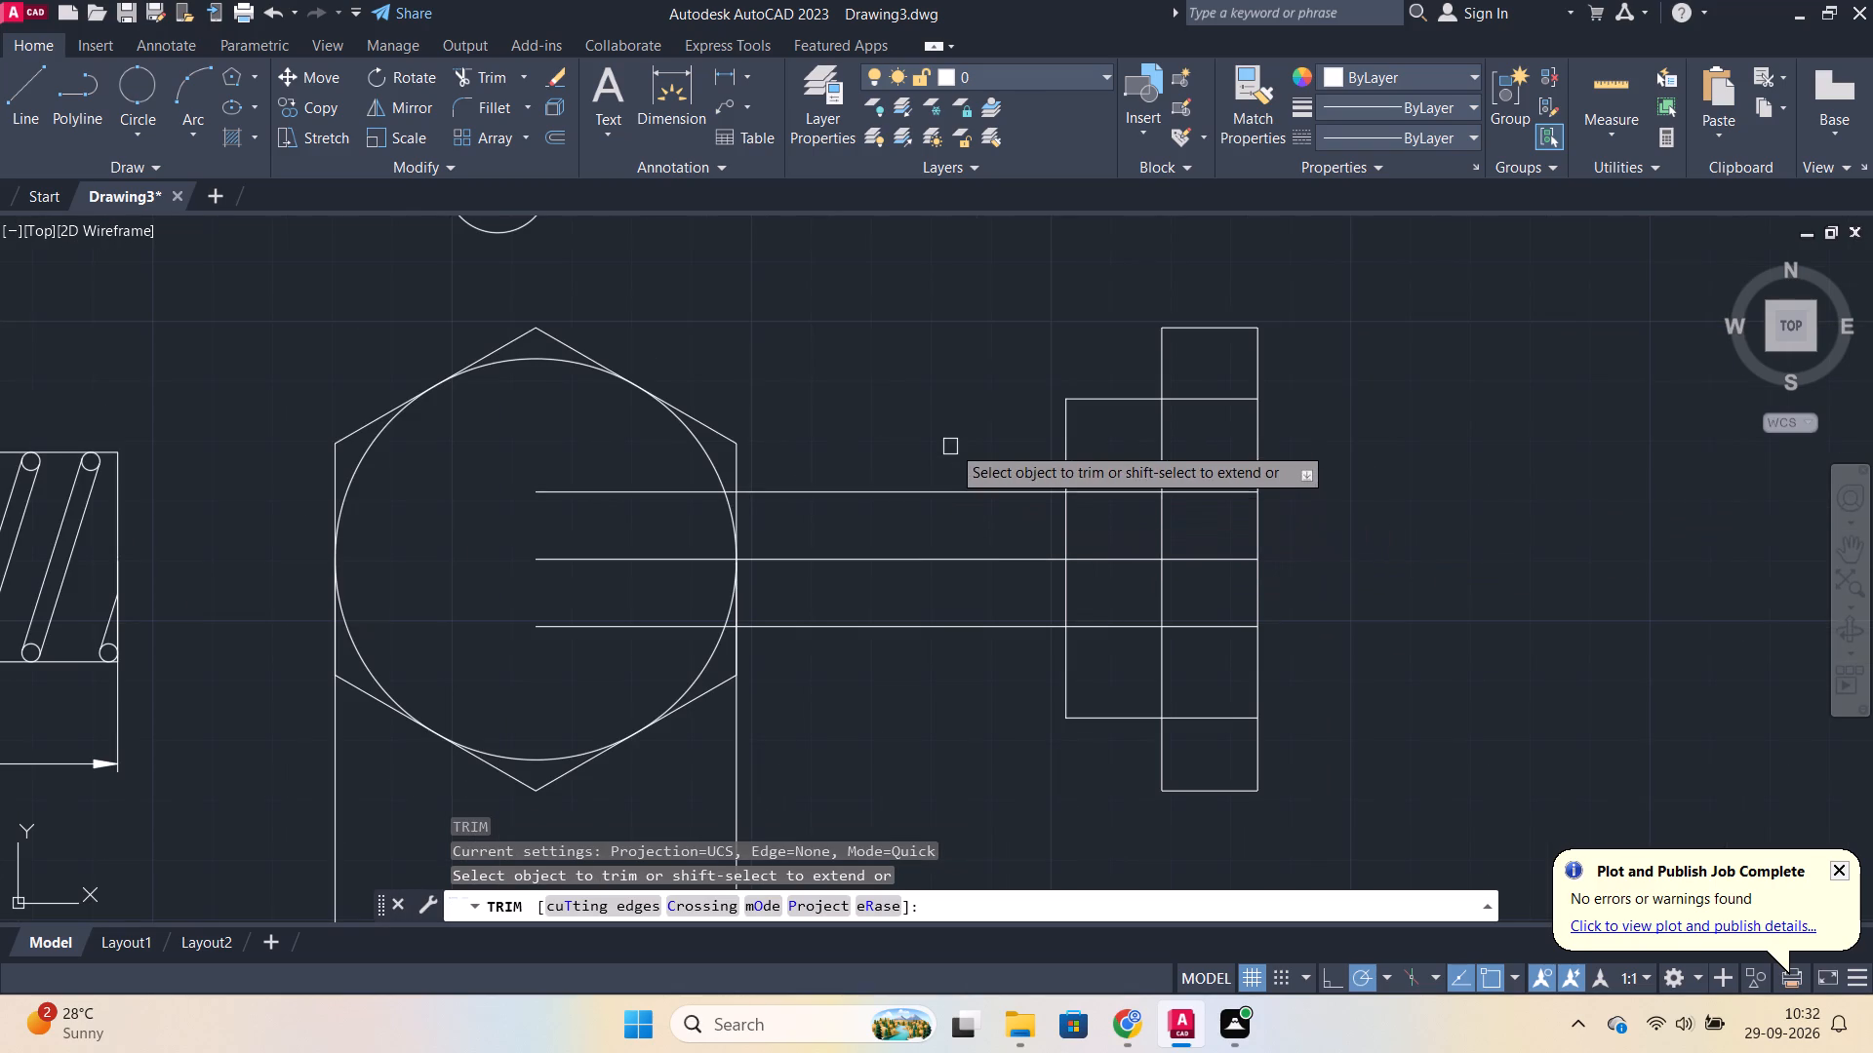
pyautogui.moveTo(956, 411); pyautogui.dragTo(997, 699)
pyautogui.press('Escape')
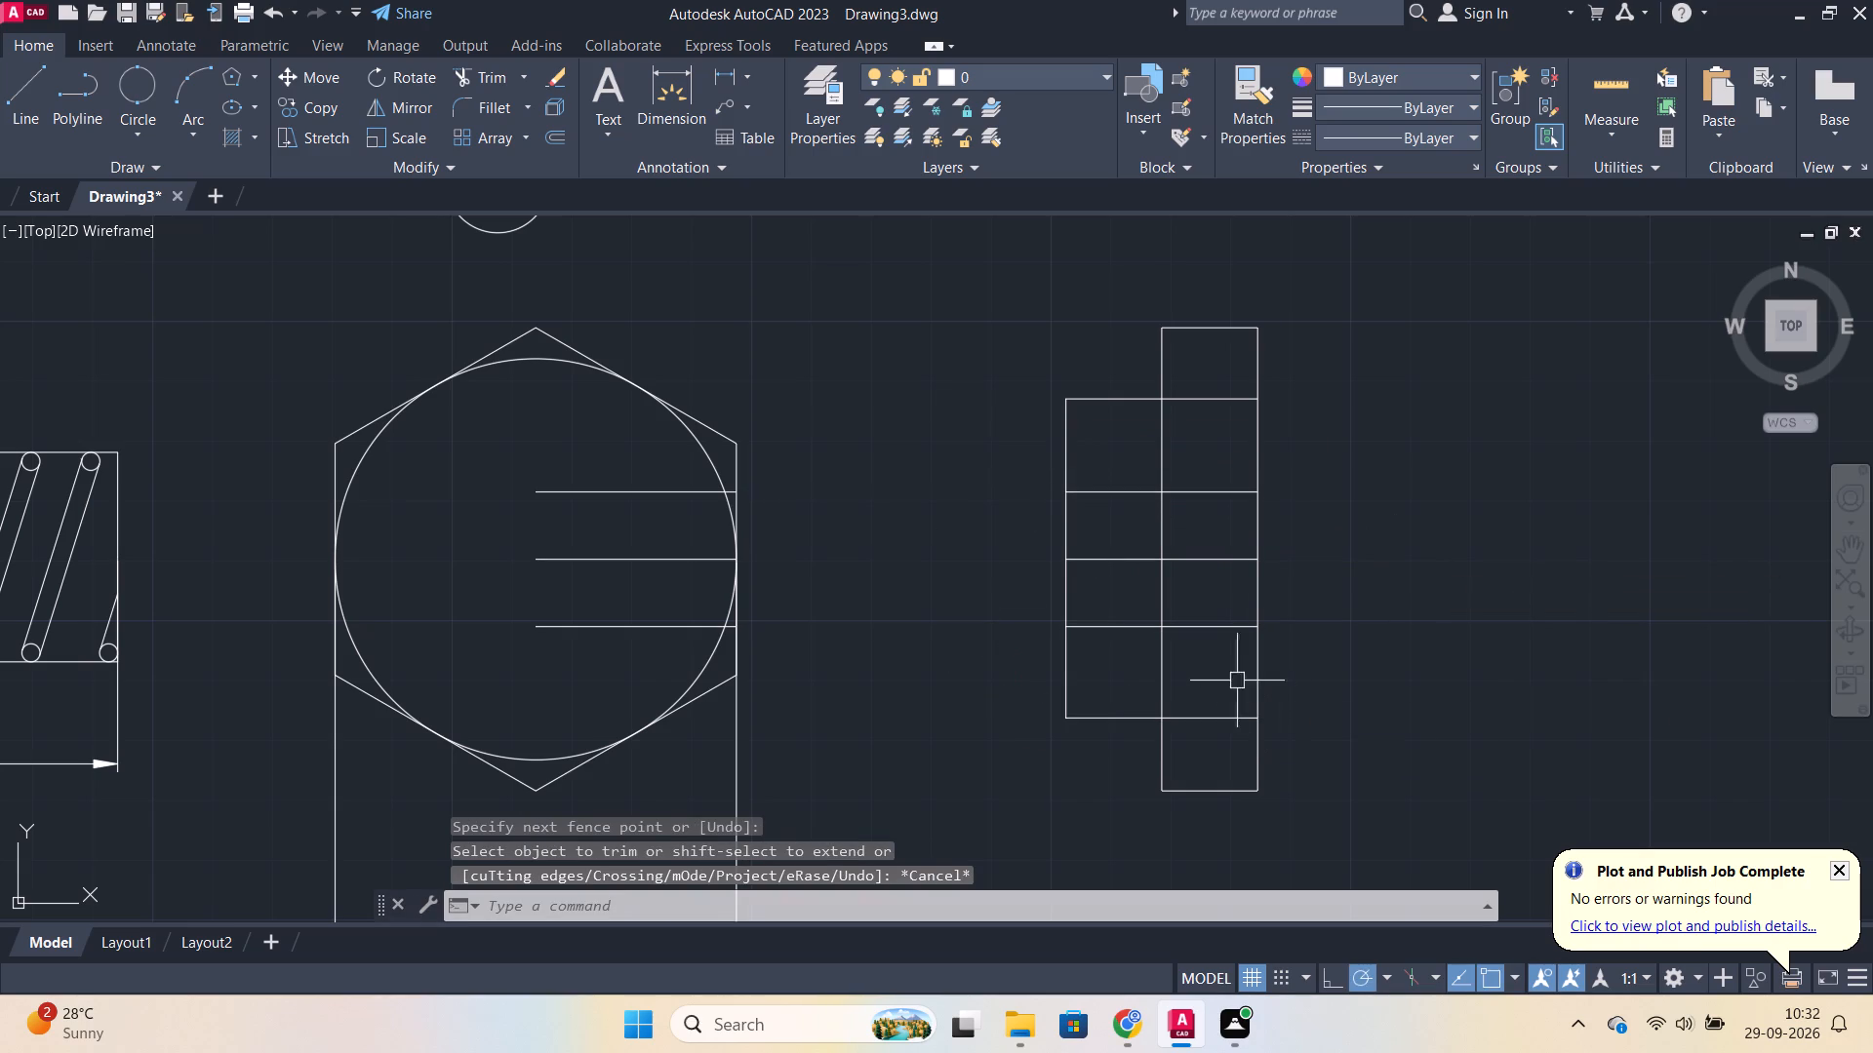
# Erase the three leftover horizontal line segments inside the hexagon.
pyautogui.rightClick(624, 663)
pyautogui.press('Escape')
pyautogui.click(489, 469)
pyautogui.click(596, 671)
pyautogui.click(606, 669)
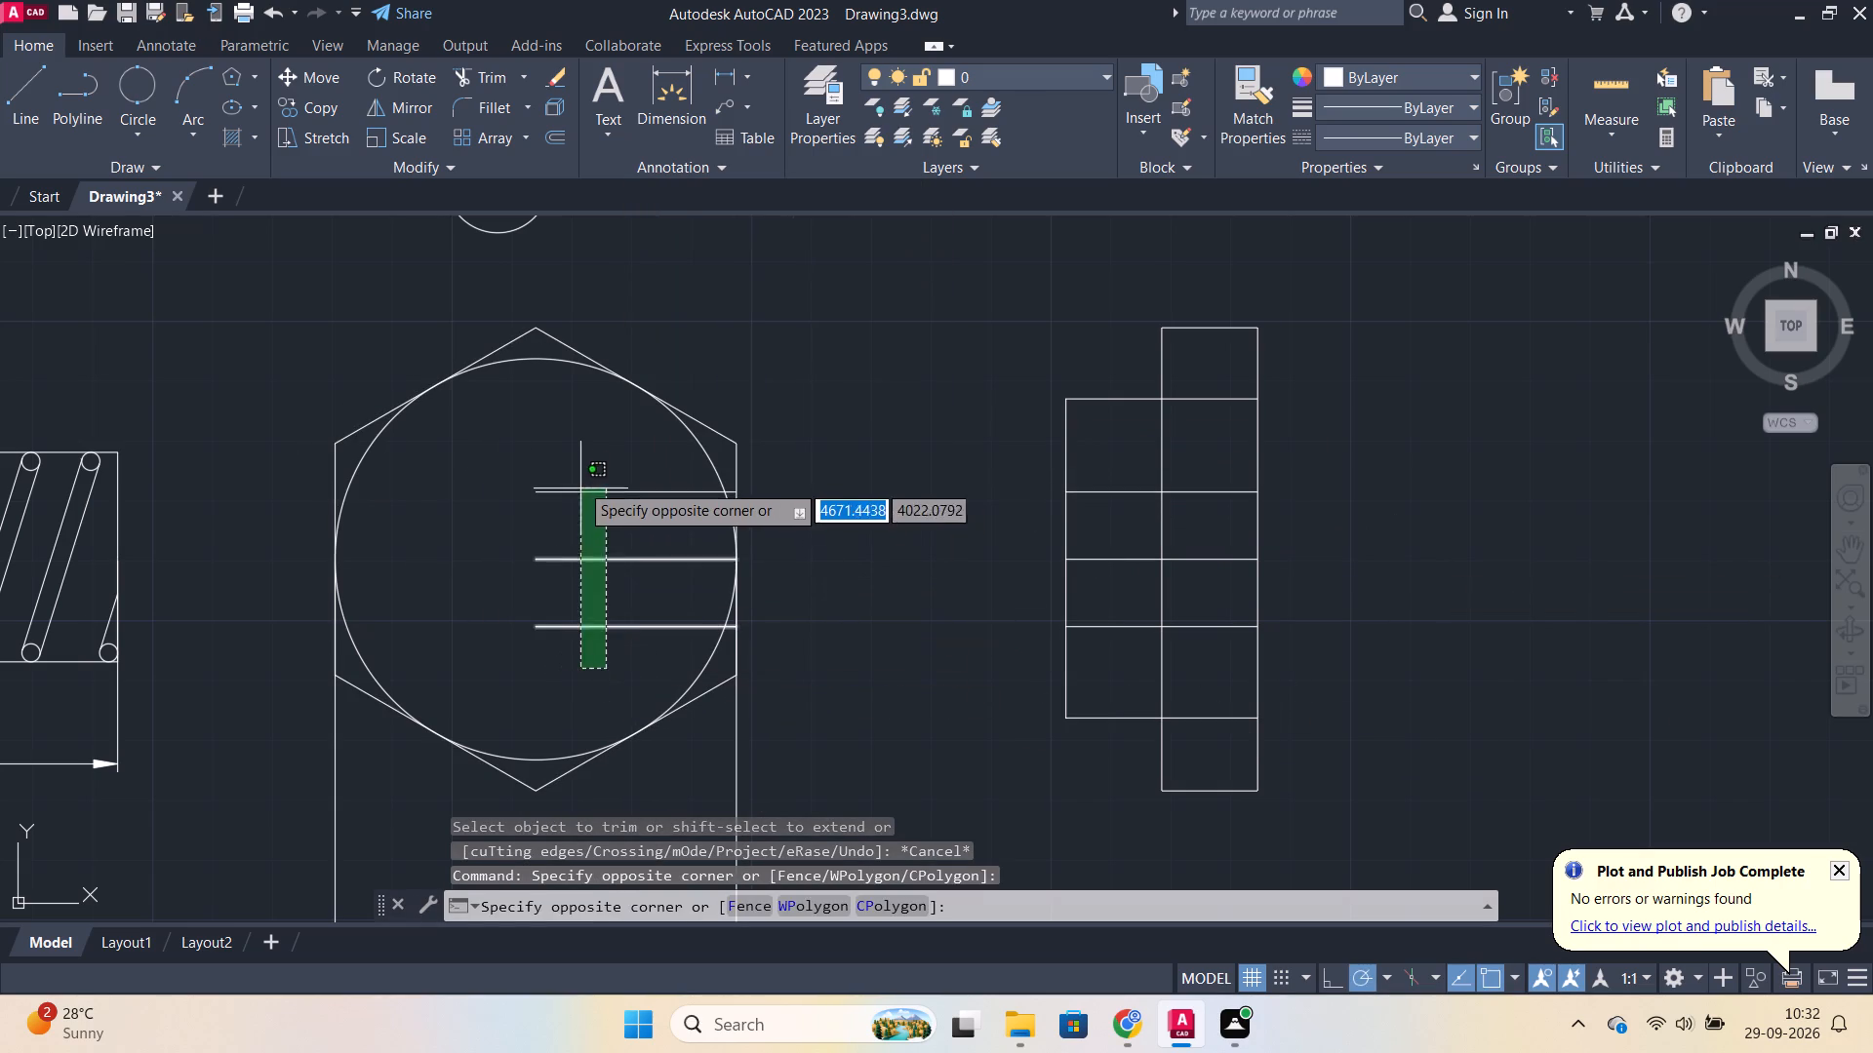
pyautogui.click(575, 474)
pyautogui.press('e')
pyautogui.press('Return')
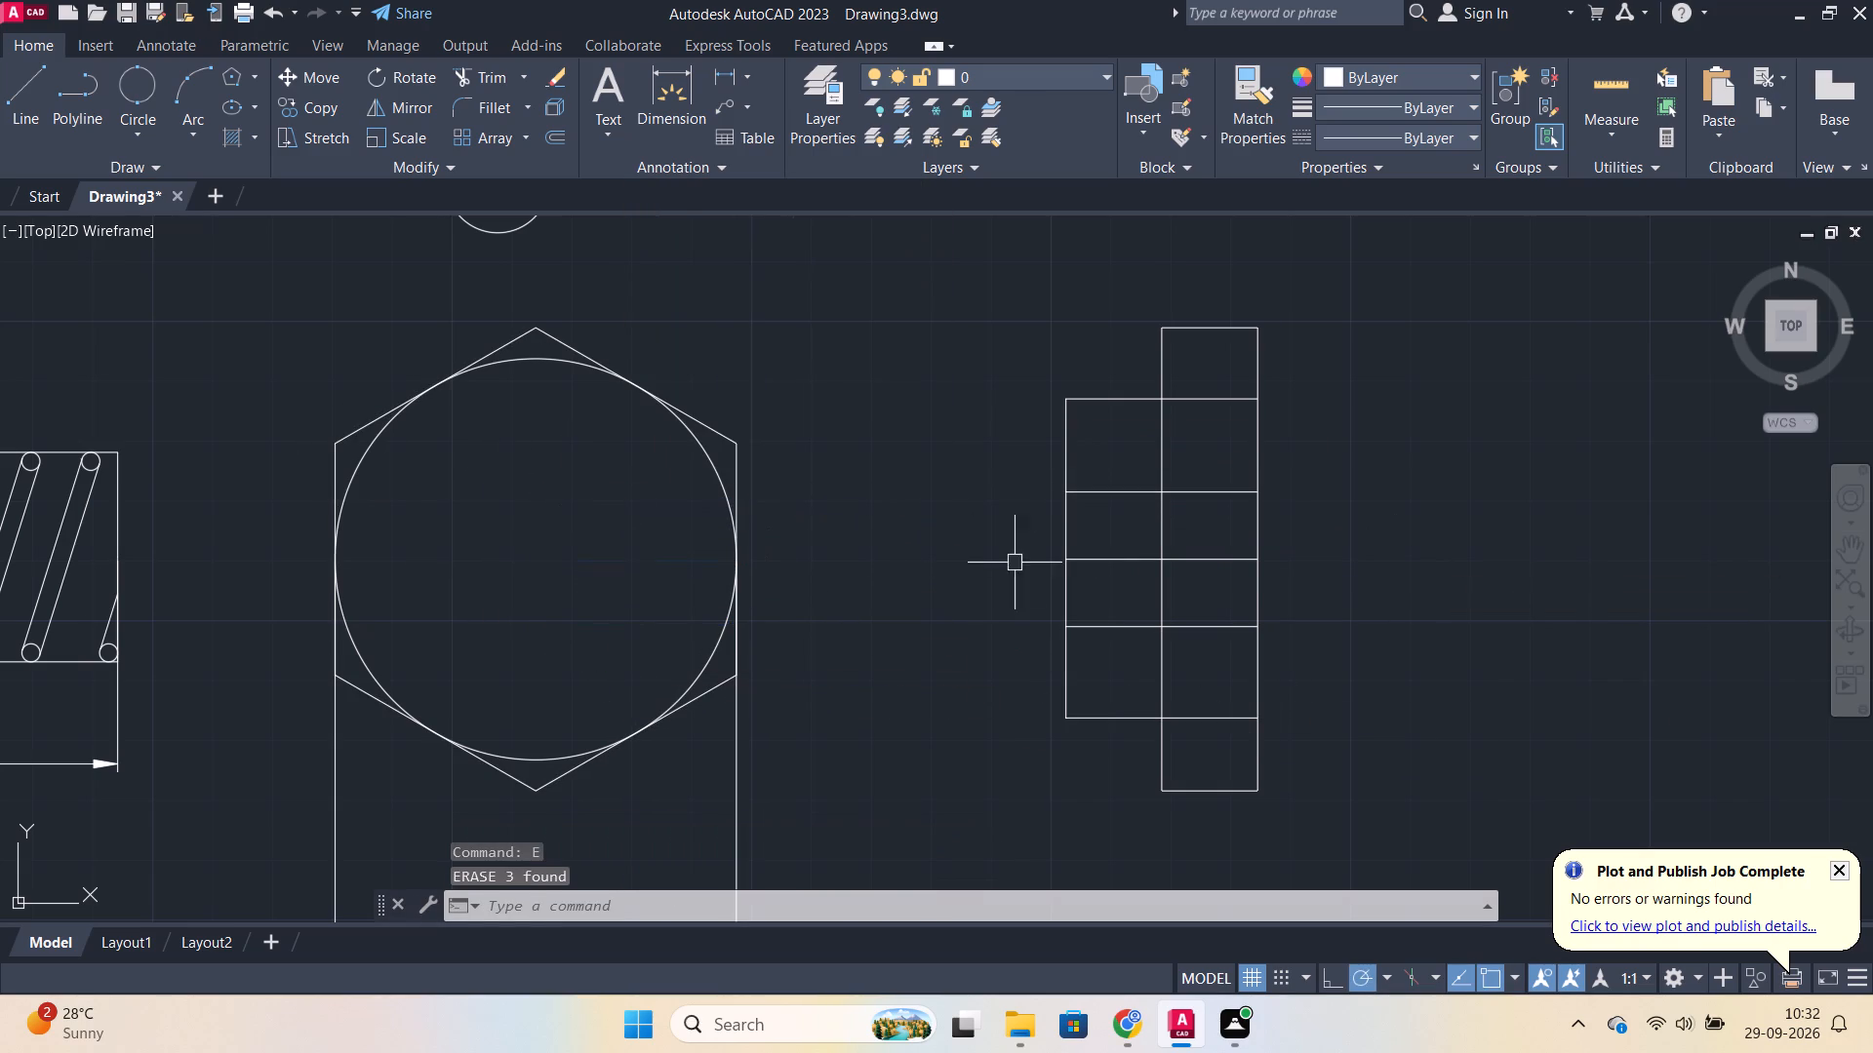
# Trim away the inner vertical line between the upper and lower edges of the side view's wider central block.
pyautogui.write('TR')
pyautogui.press('Return')
pyautogui.scroll(1, 1372, 606)
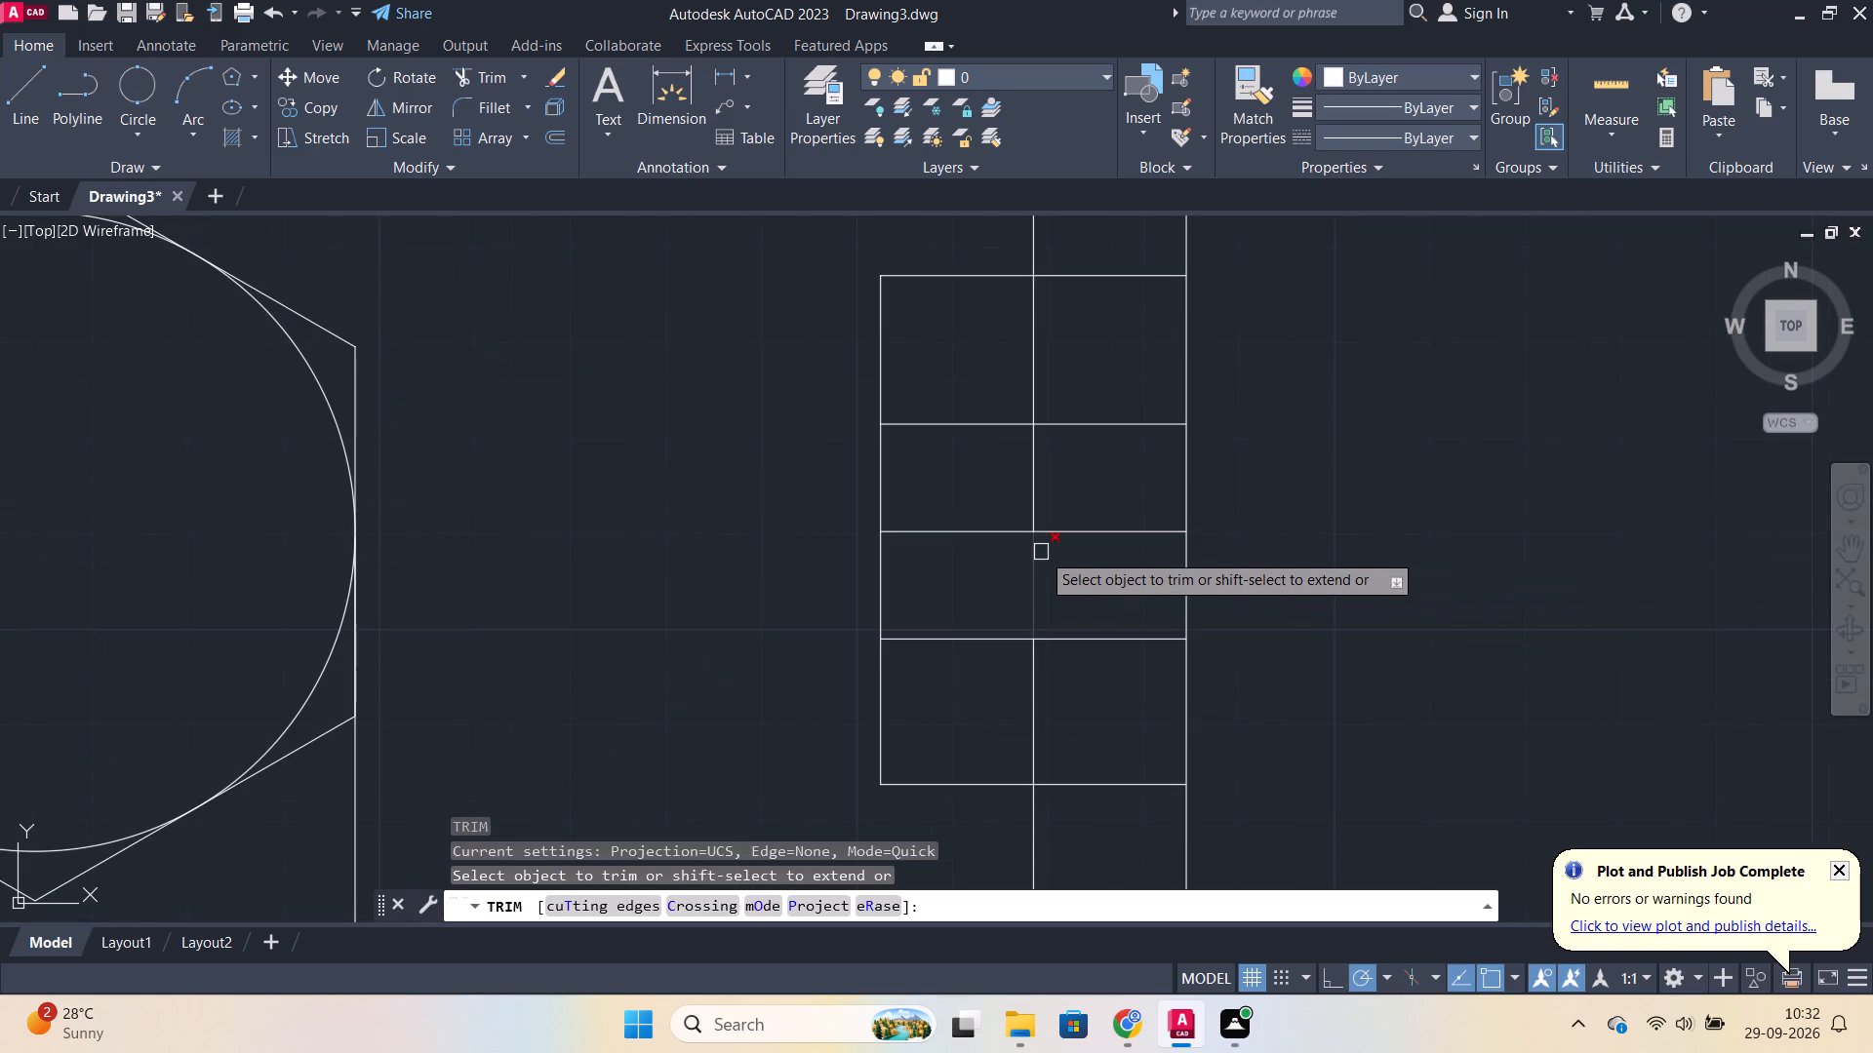
pyautogui.click(1038, 540)
pyautogui.click(1034, 486)
pyautogui.click(1034, 514)
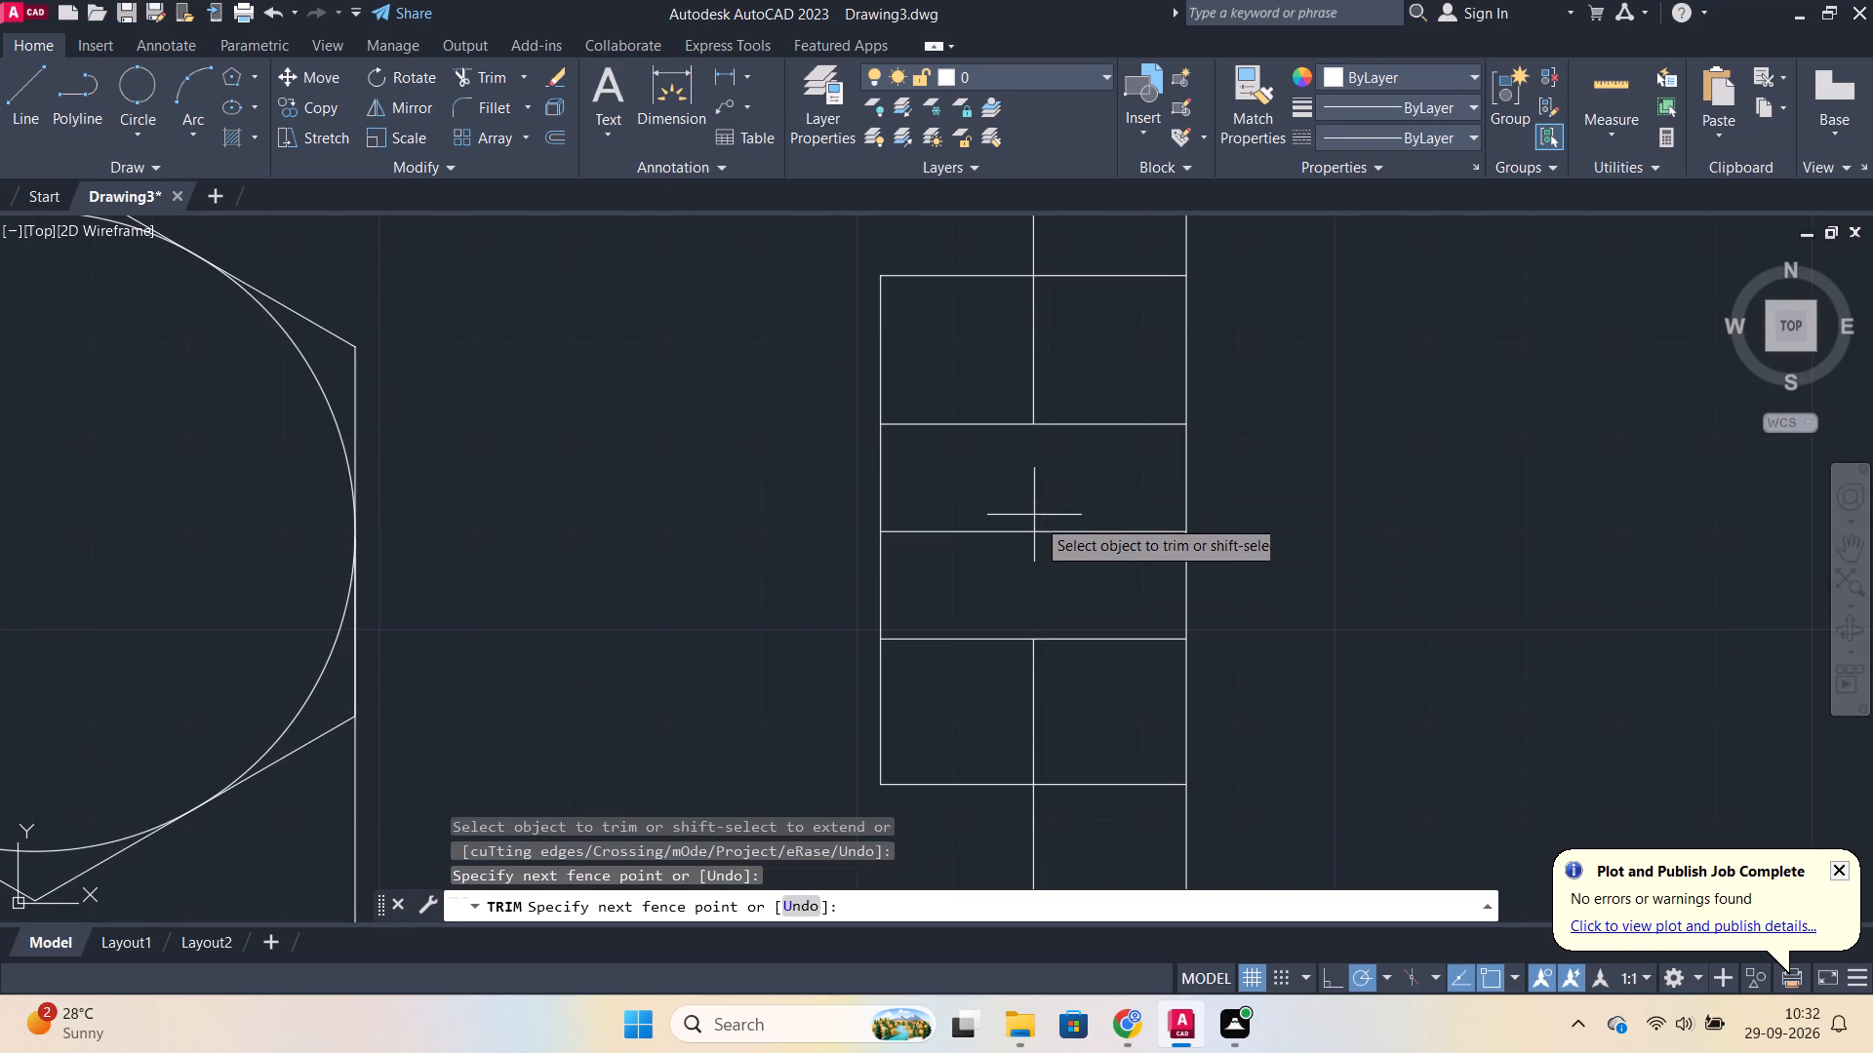
pyautogui.click(1046, 526)
pyautogui.click(1040, 666)
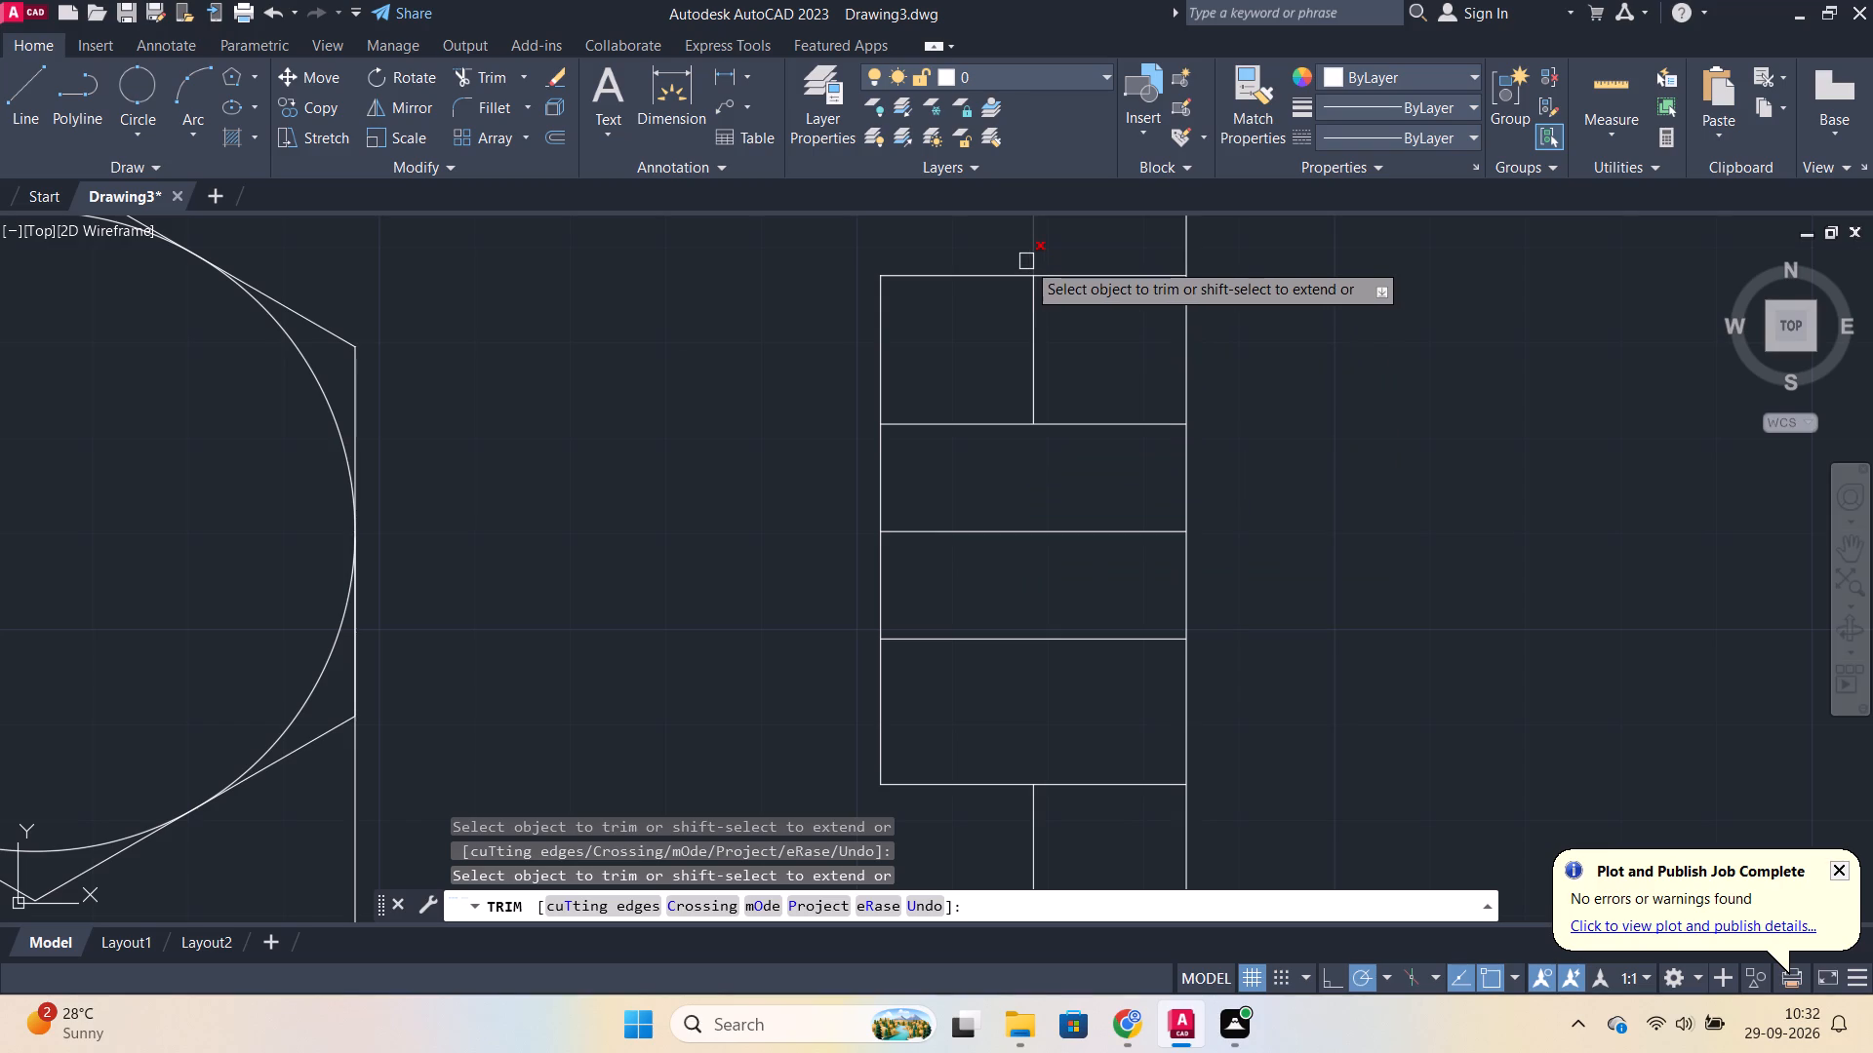
pyautogui.scroll(-1, 1135, 391)
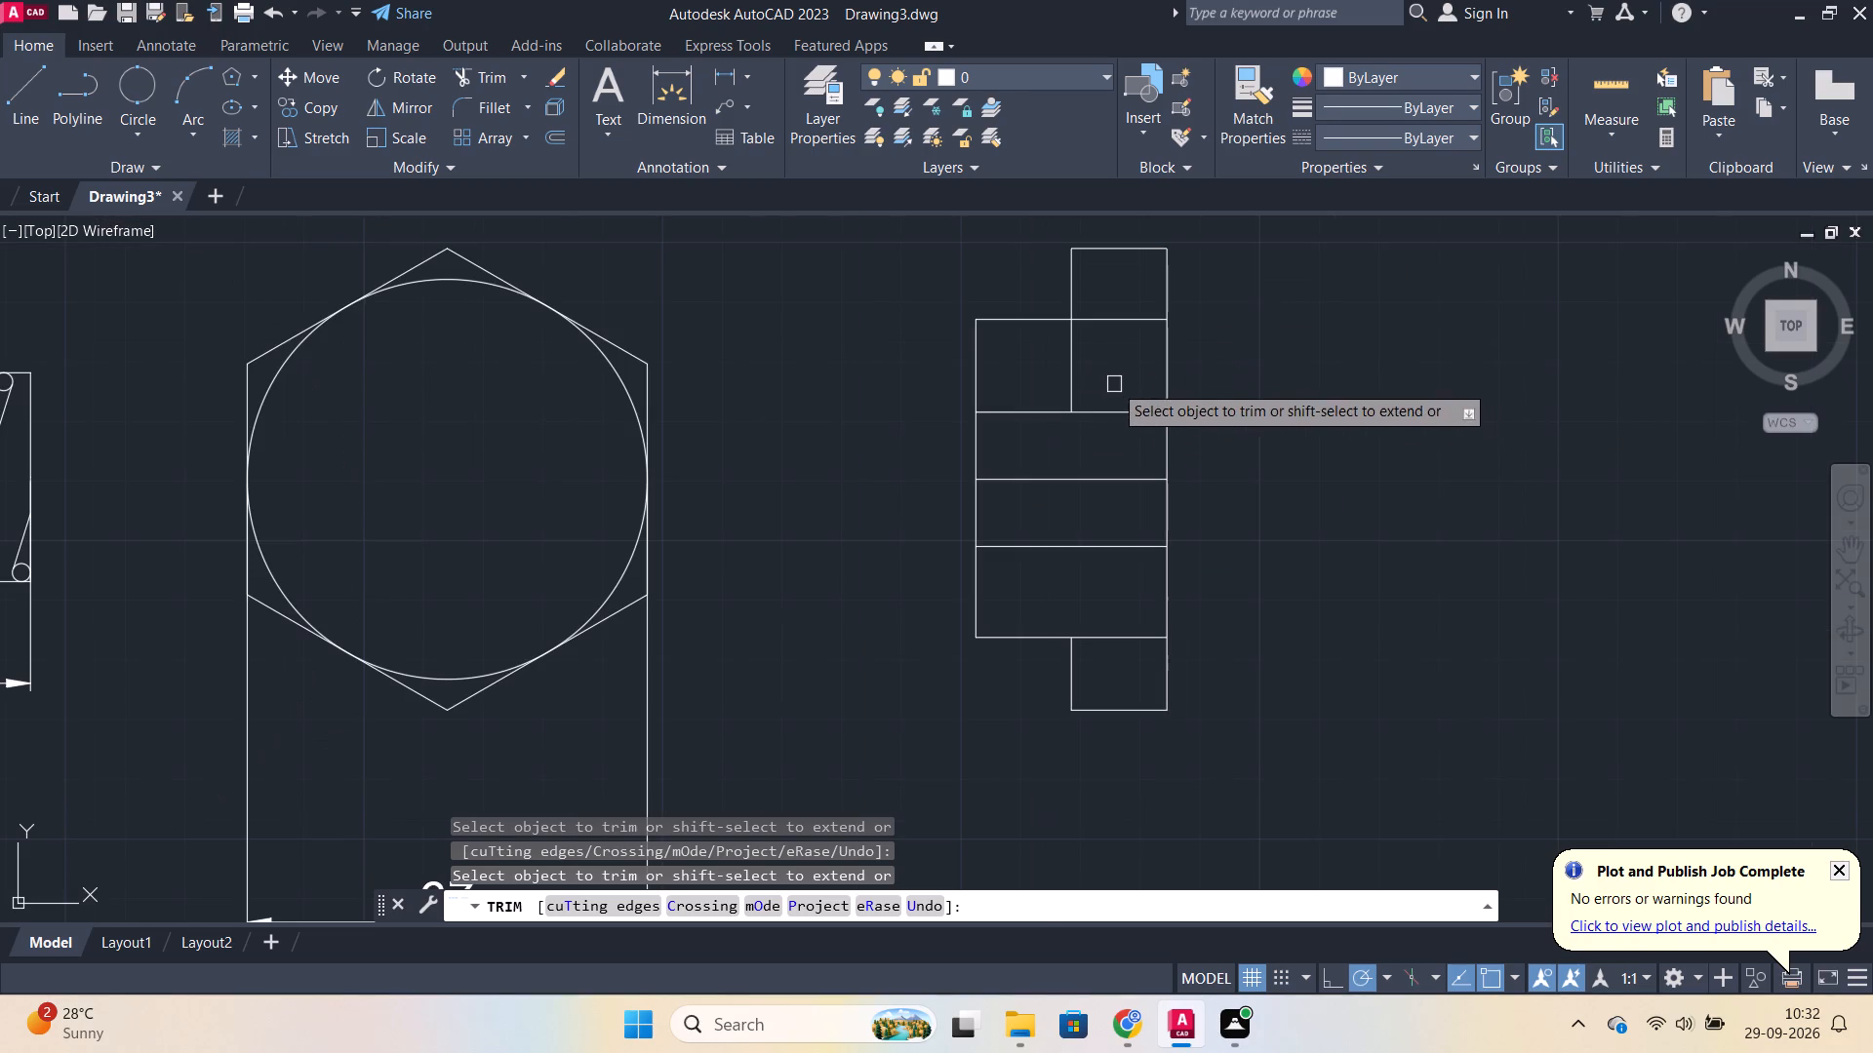
pyautogui.click(1070, 347)
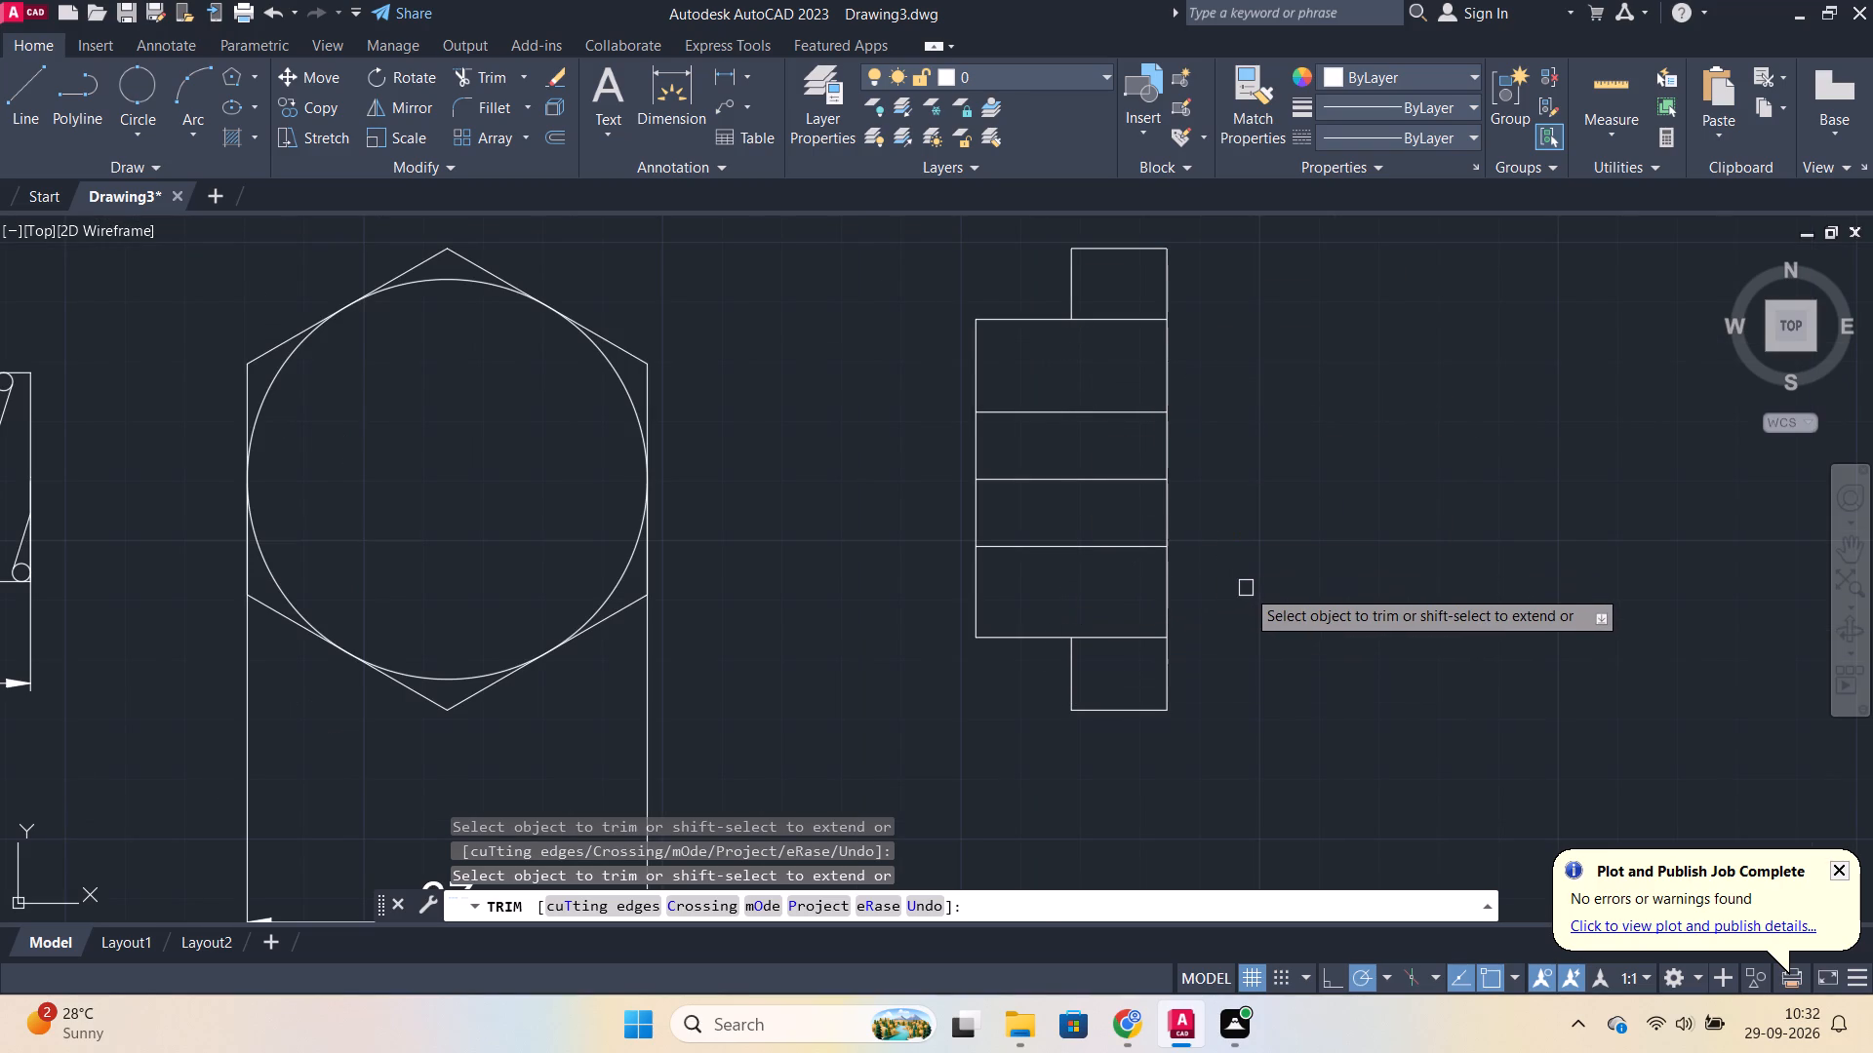
# Trim away the horizontal centre line inside the side view's bore.
pyautogui.scroll(-1, 1246, 588)
pyautogui.moveTo(1266, 590); pyautogui.dragTo(1287, 654, button='middle')
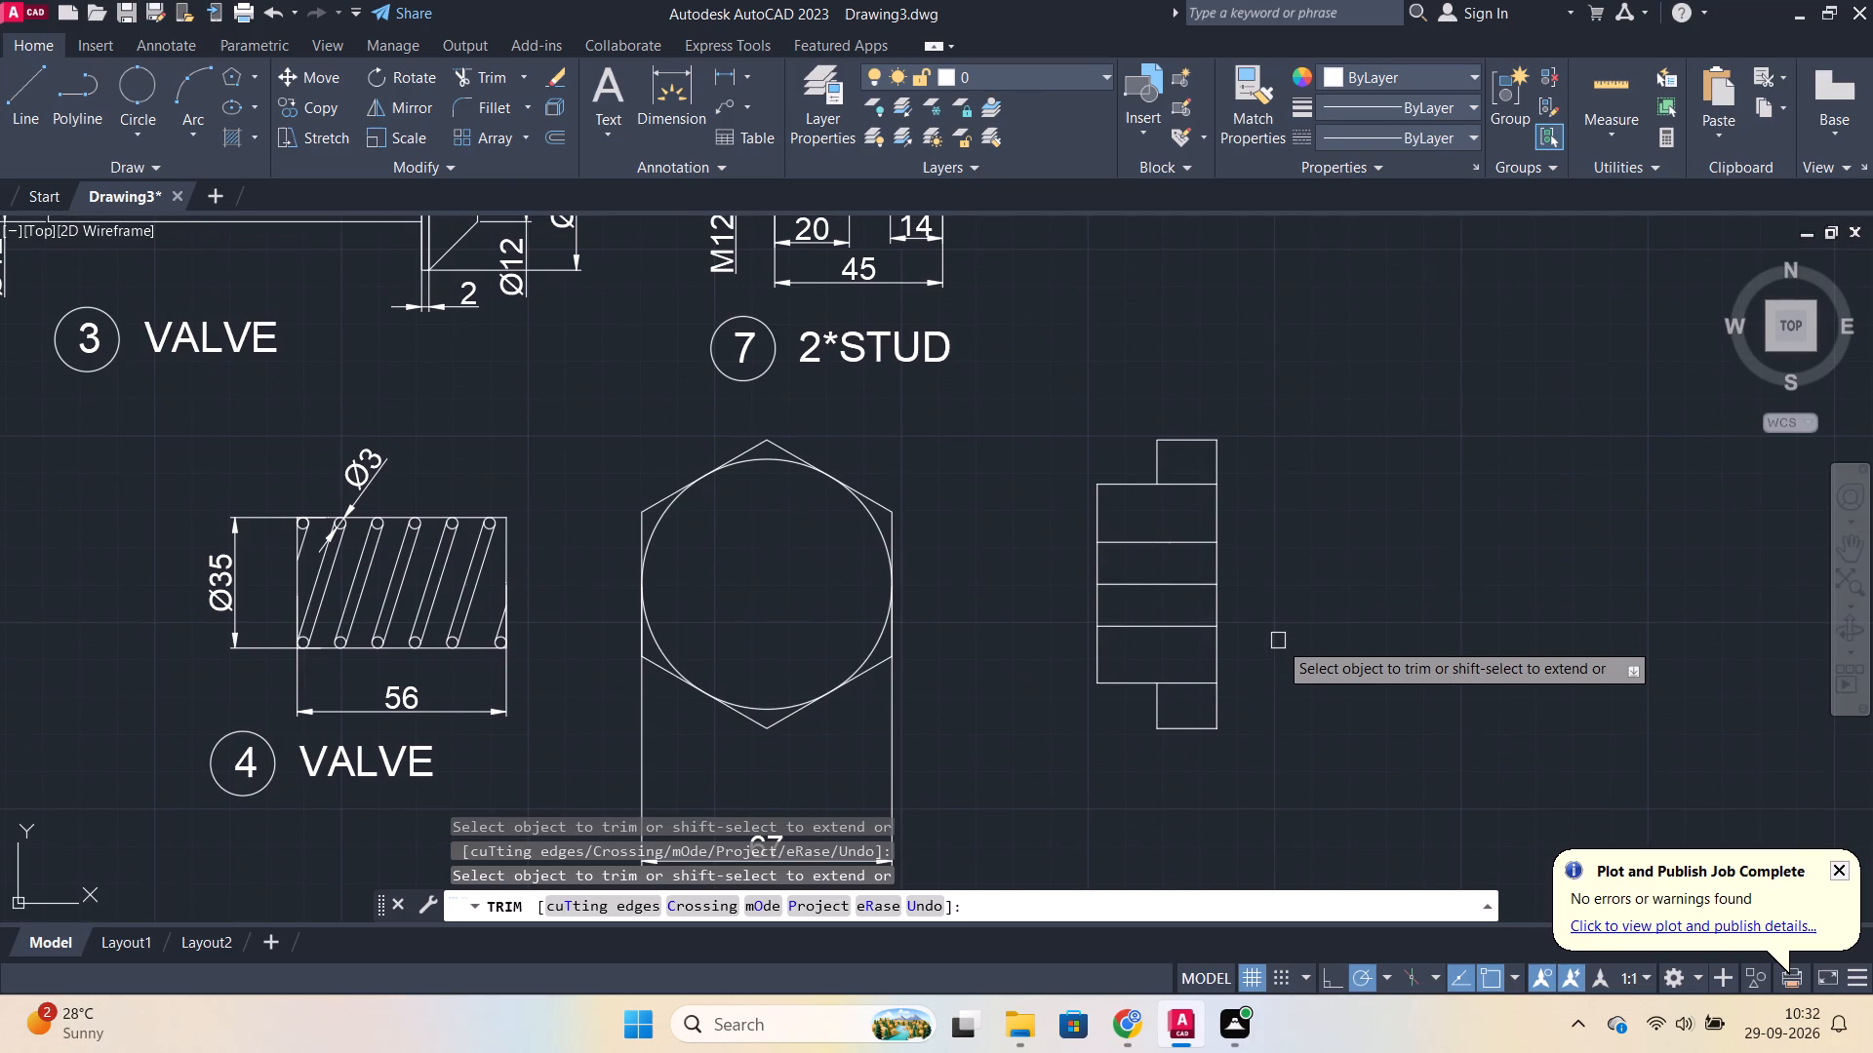
pyautogui.scroll(1, 1283, 612)
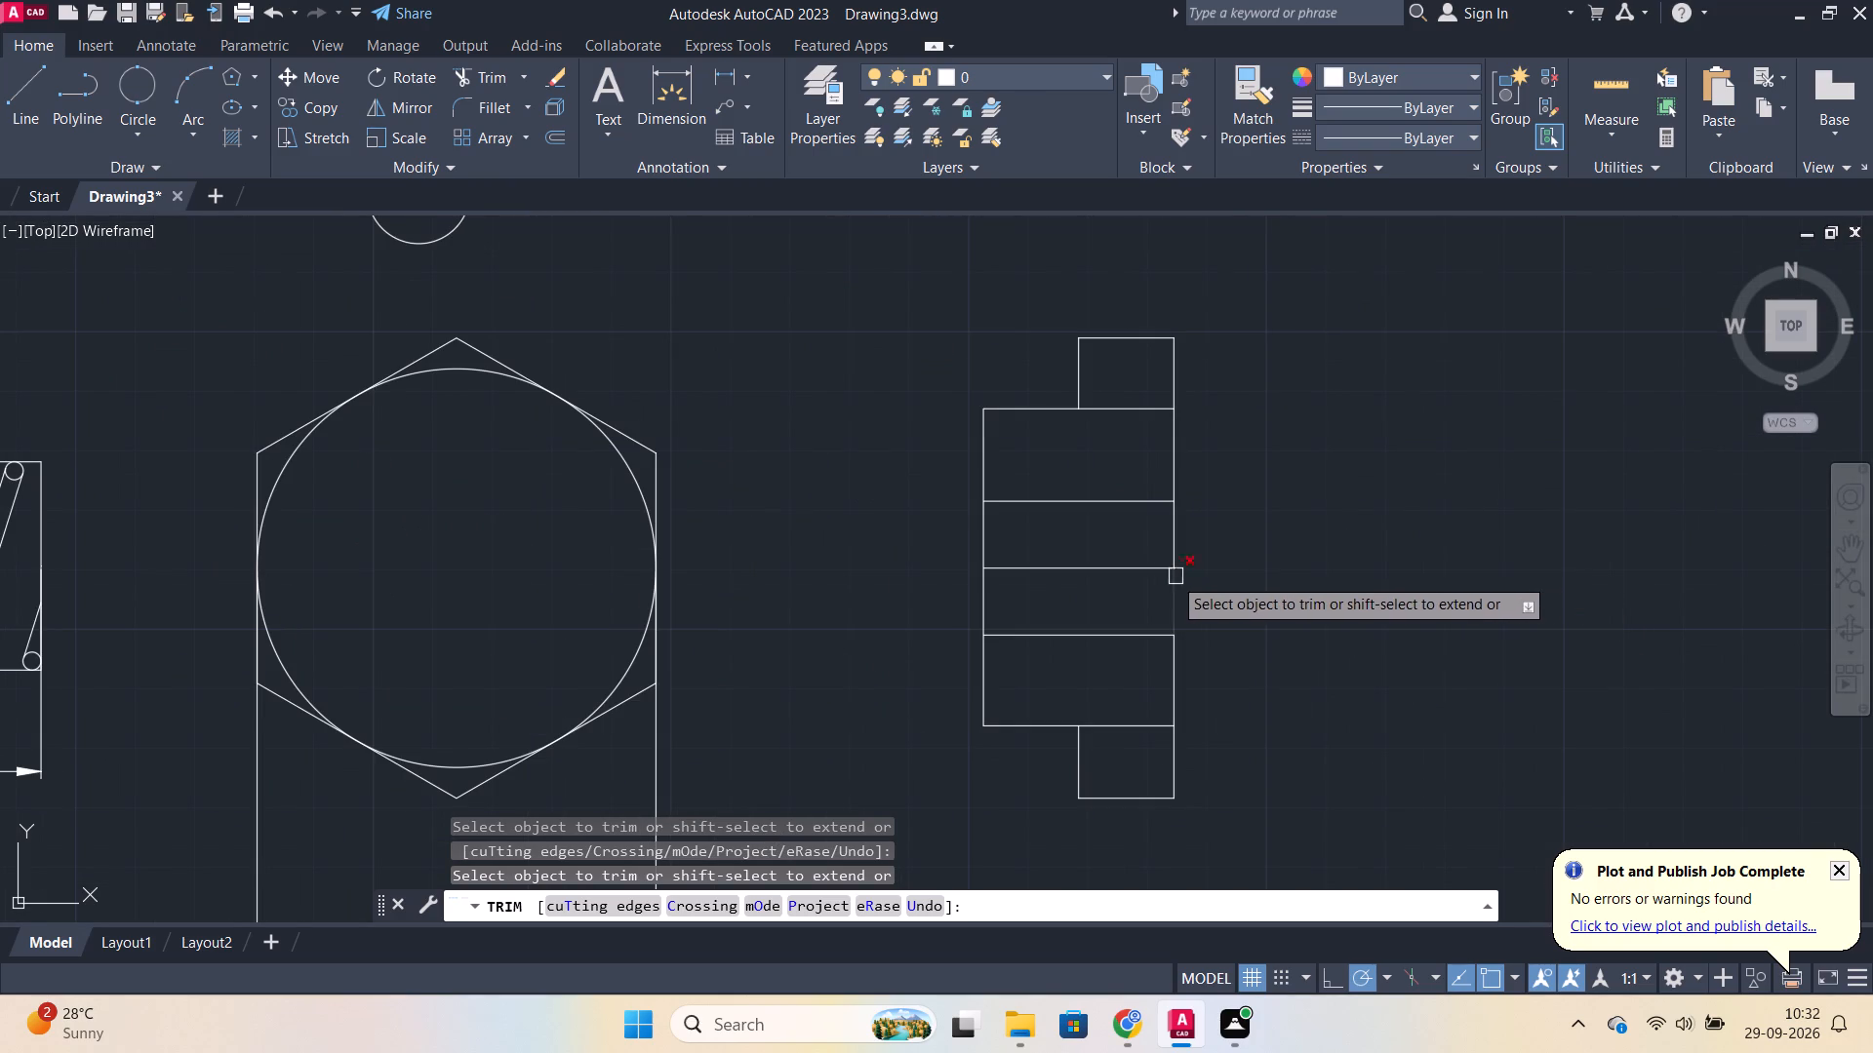
pyautogui.click(1134, 572)
pyautogui.press('Escape')
# Offset the side view's left vertical edge 13 inward to mark the thread depth.
pyautogui.moveTo(1296, 625); pyautogui.dragTo(1290, 726, button='middle')
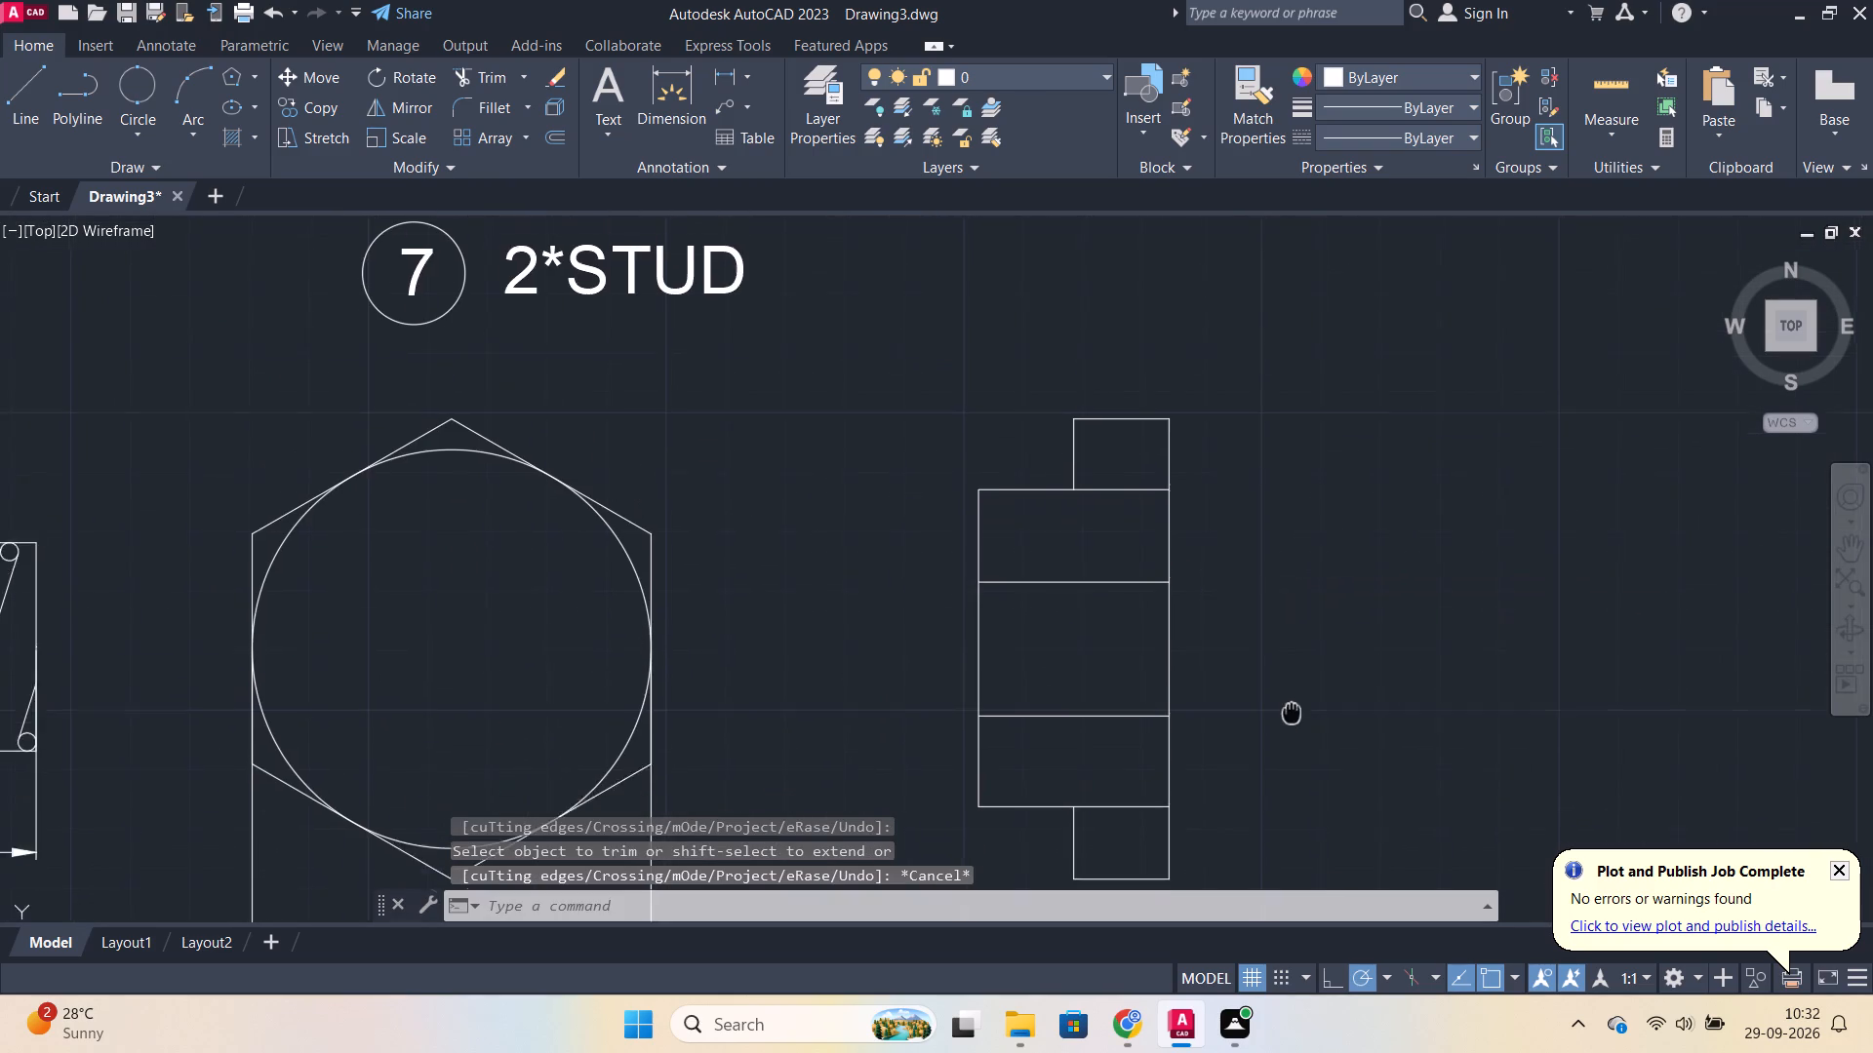
pyautogui.moveTo(1290, 726); pyautogui.dragTo(1285, 737, button='middle')
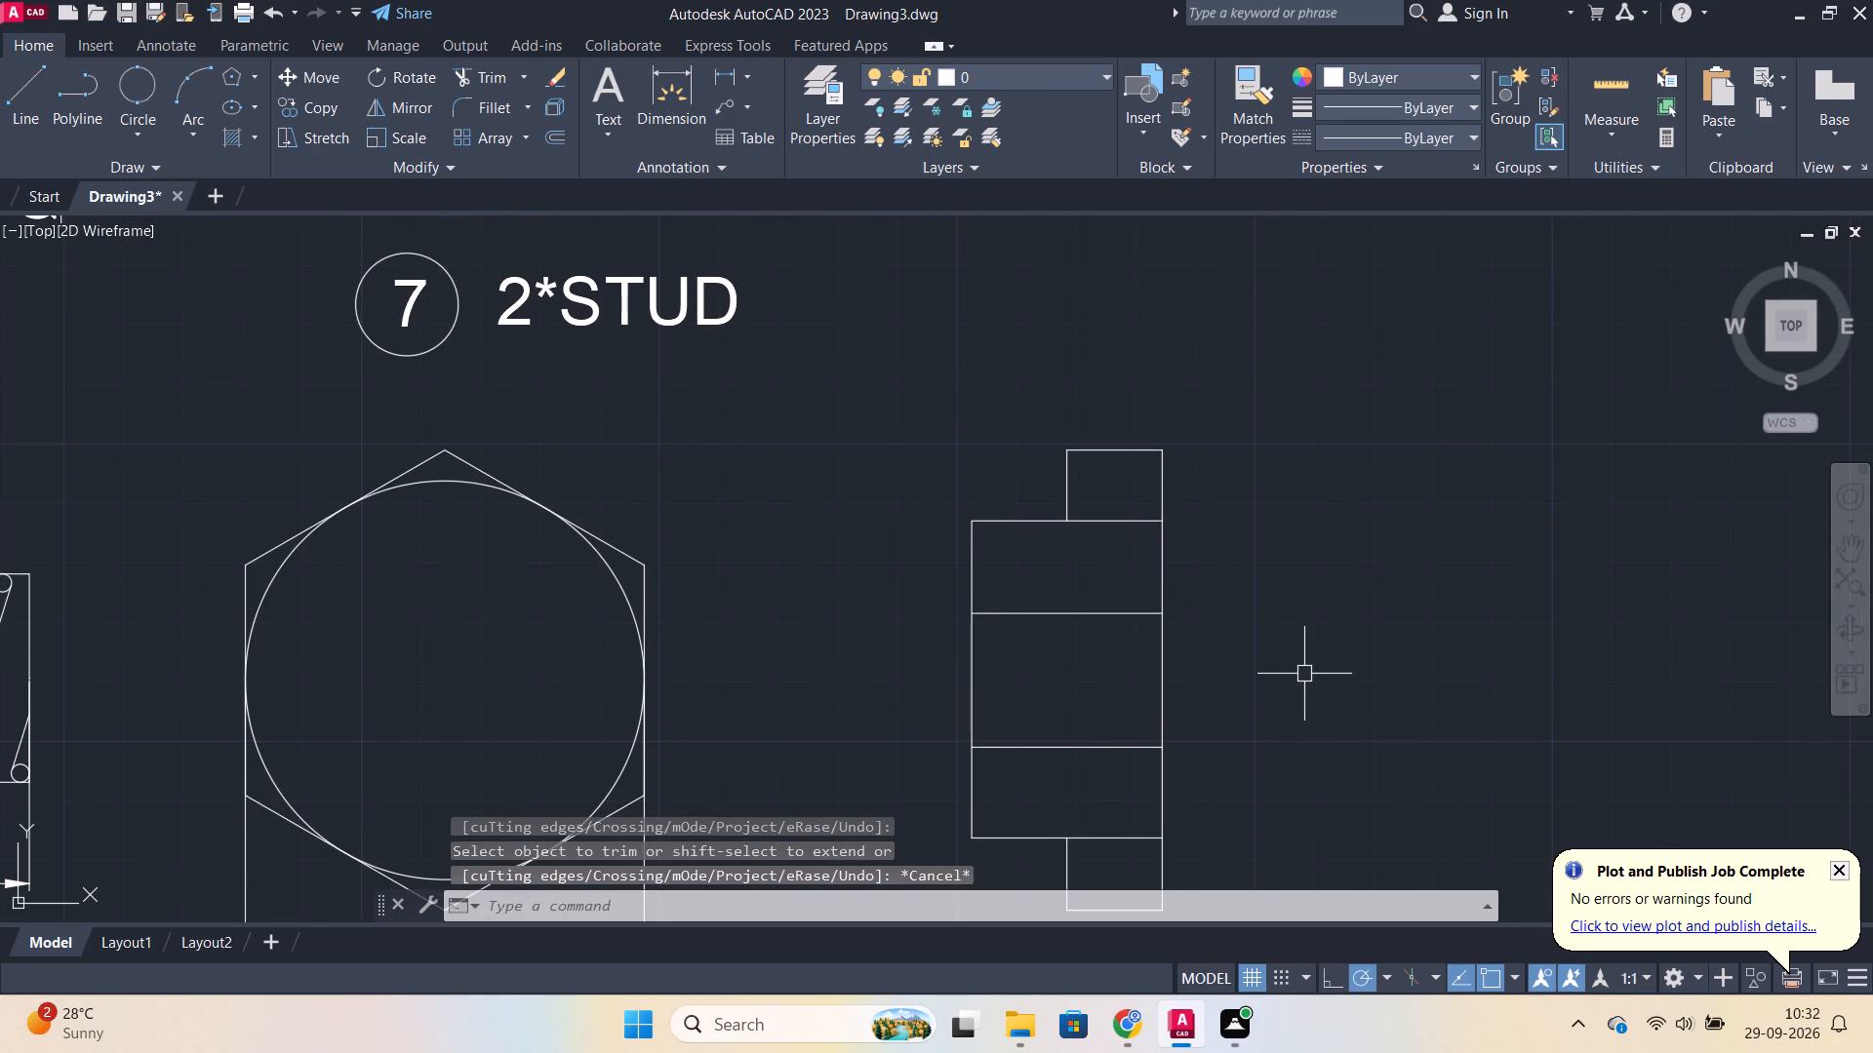
pyautogui.press('o')
pyautogui.press('Return')
pyautogui.press('Return')
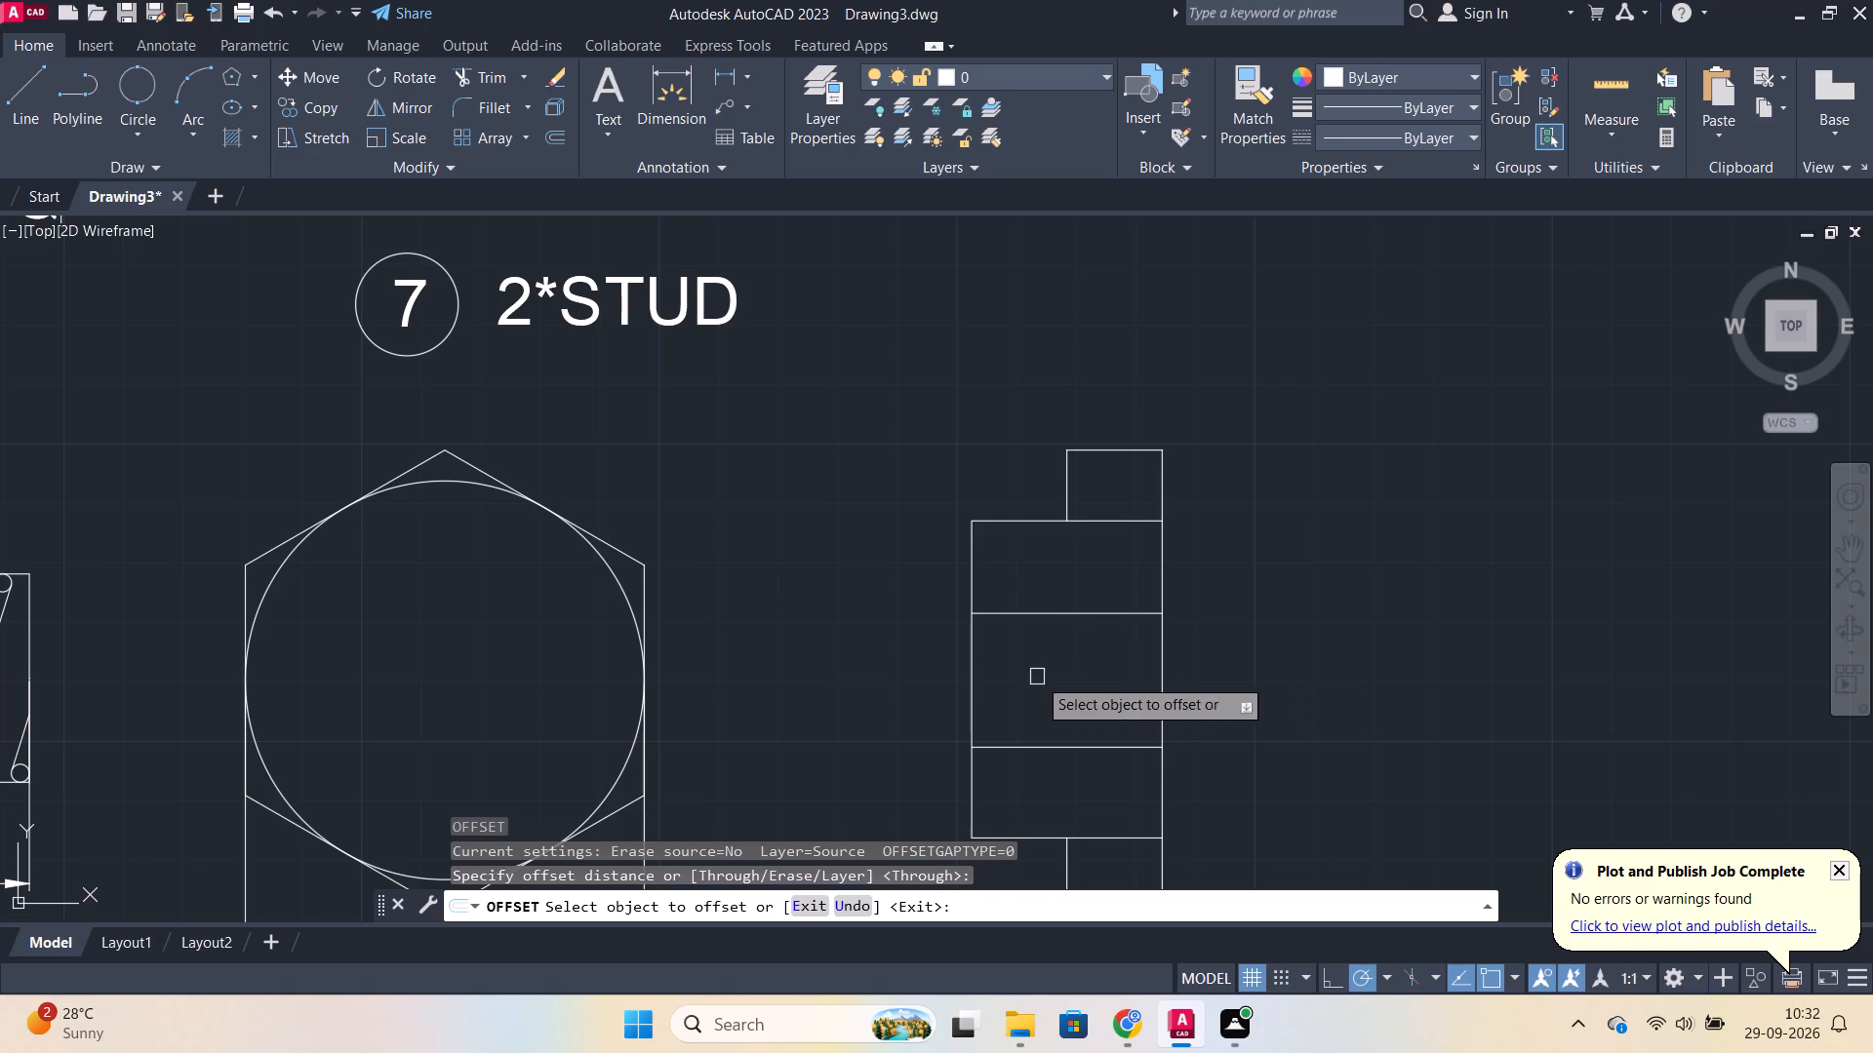
pyautogui.click(976, 659)
pyautogui.write('13')
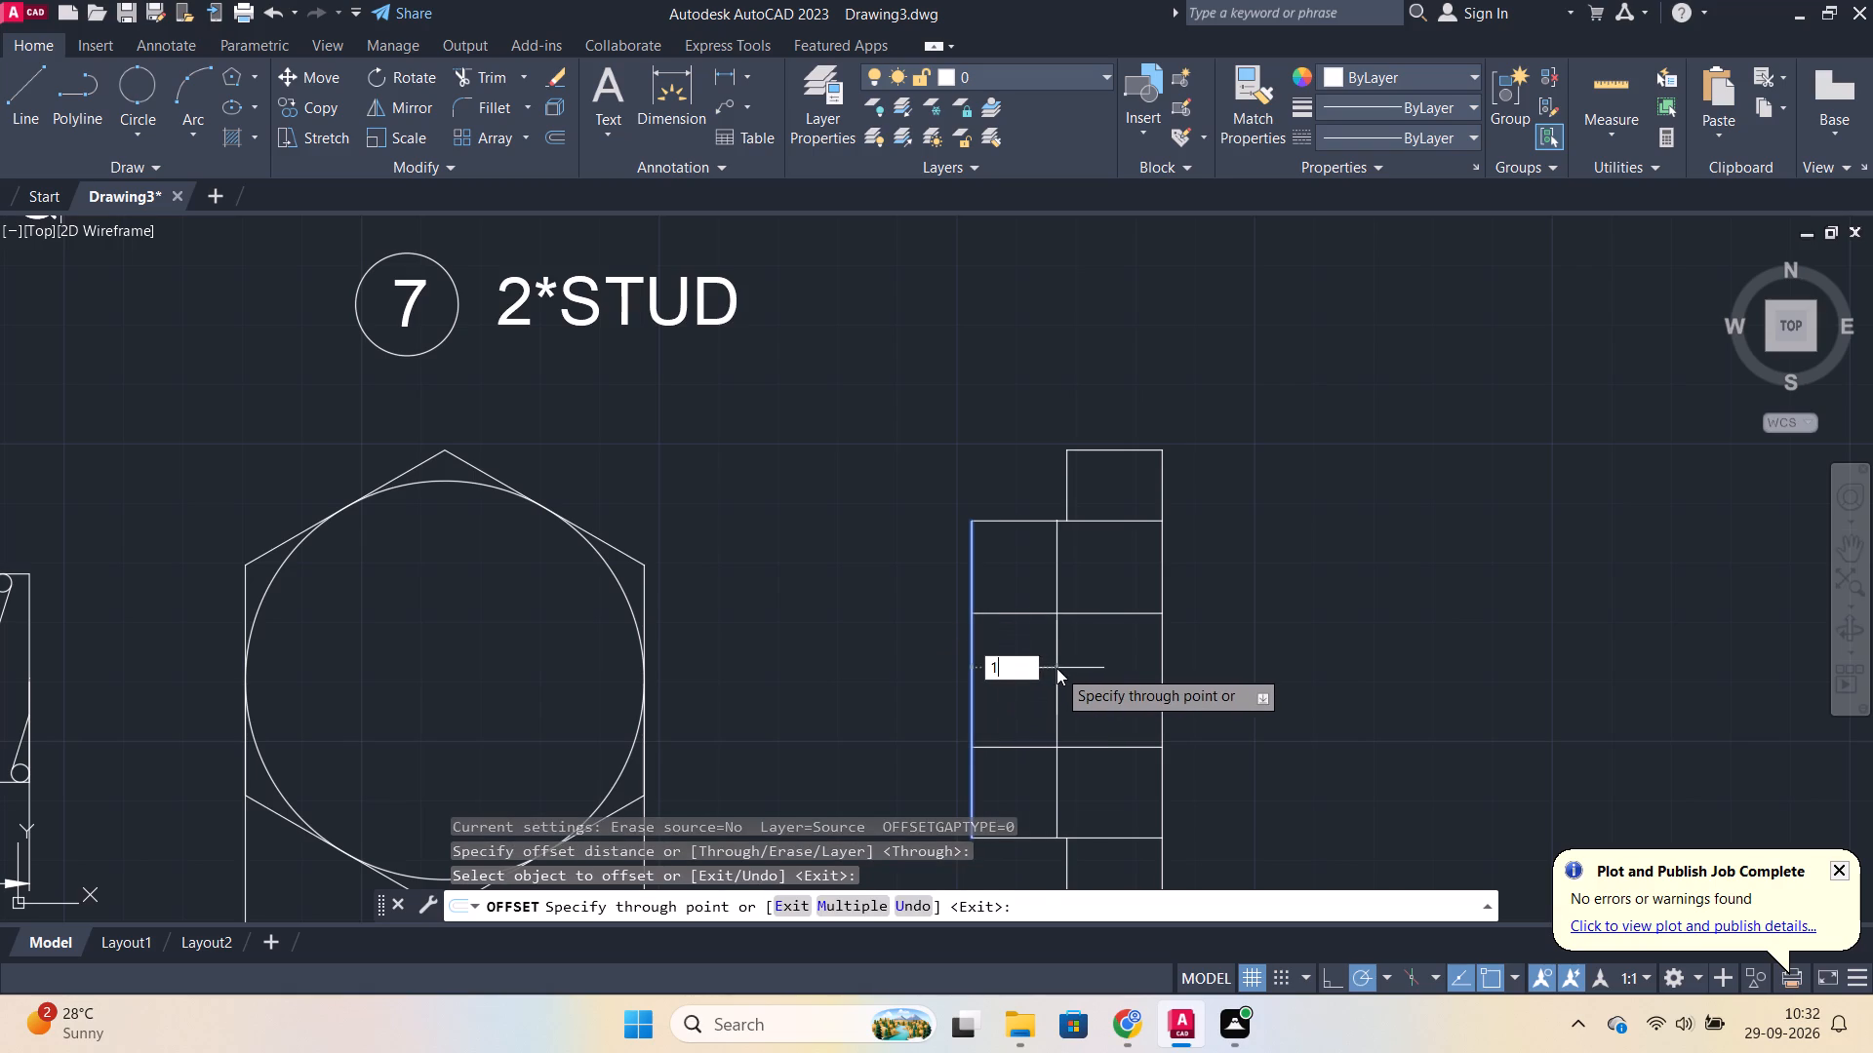
pyautogui.press('Return')
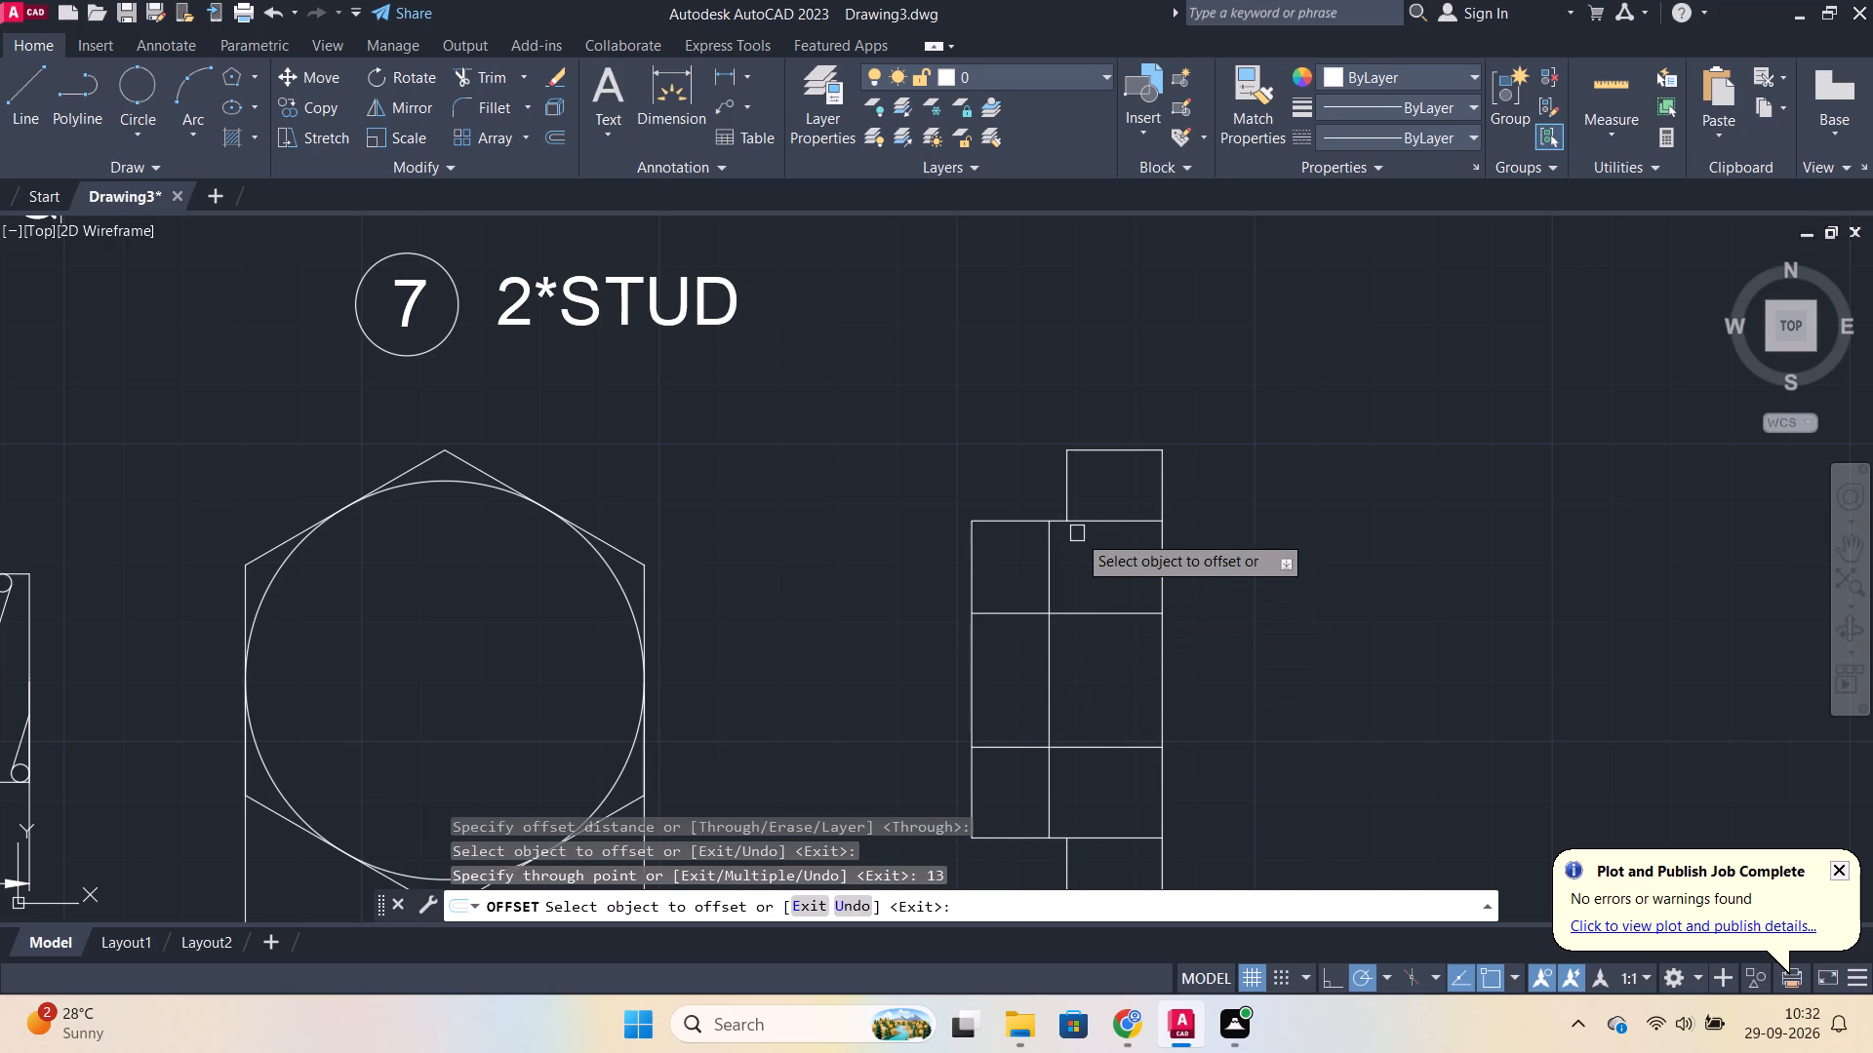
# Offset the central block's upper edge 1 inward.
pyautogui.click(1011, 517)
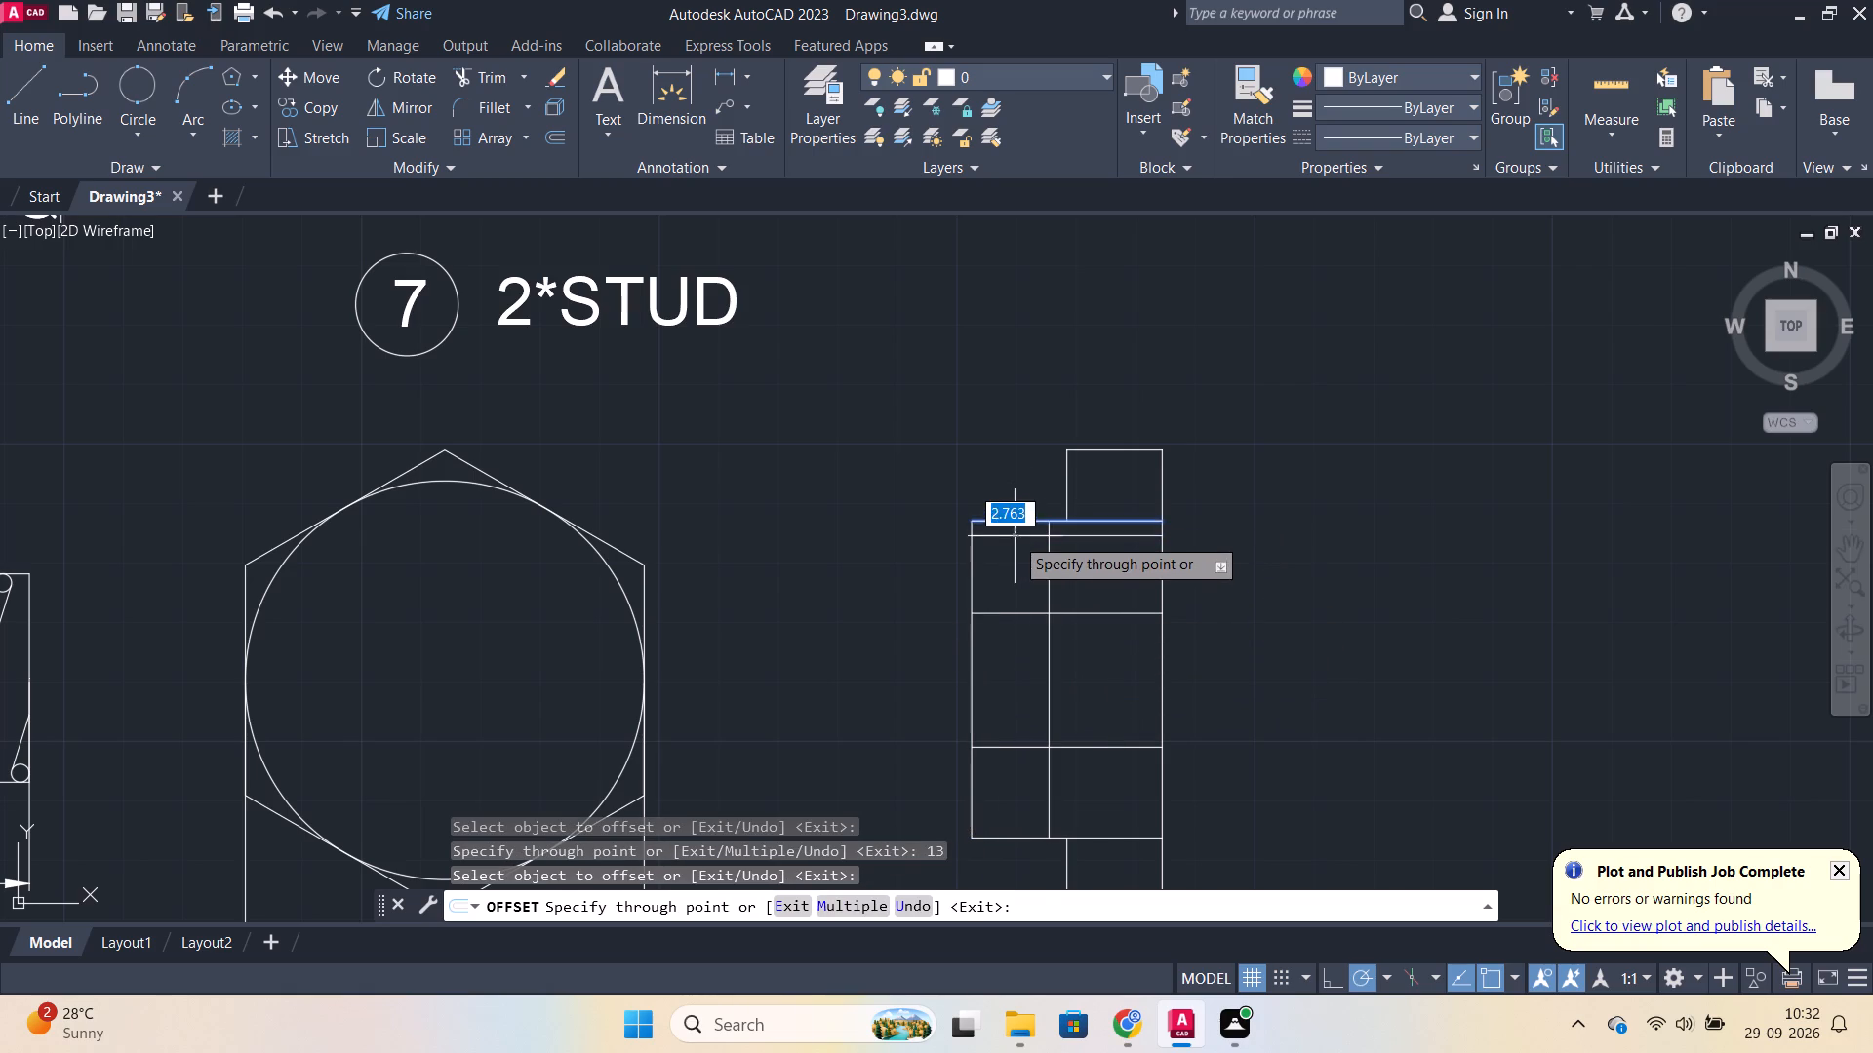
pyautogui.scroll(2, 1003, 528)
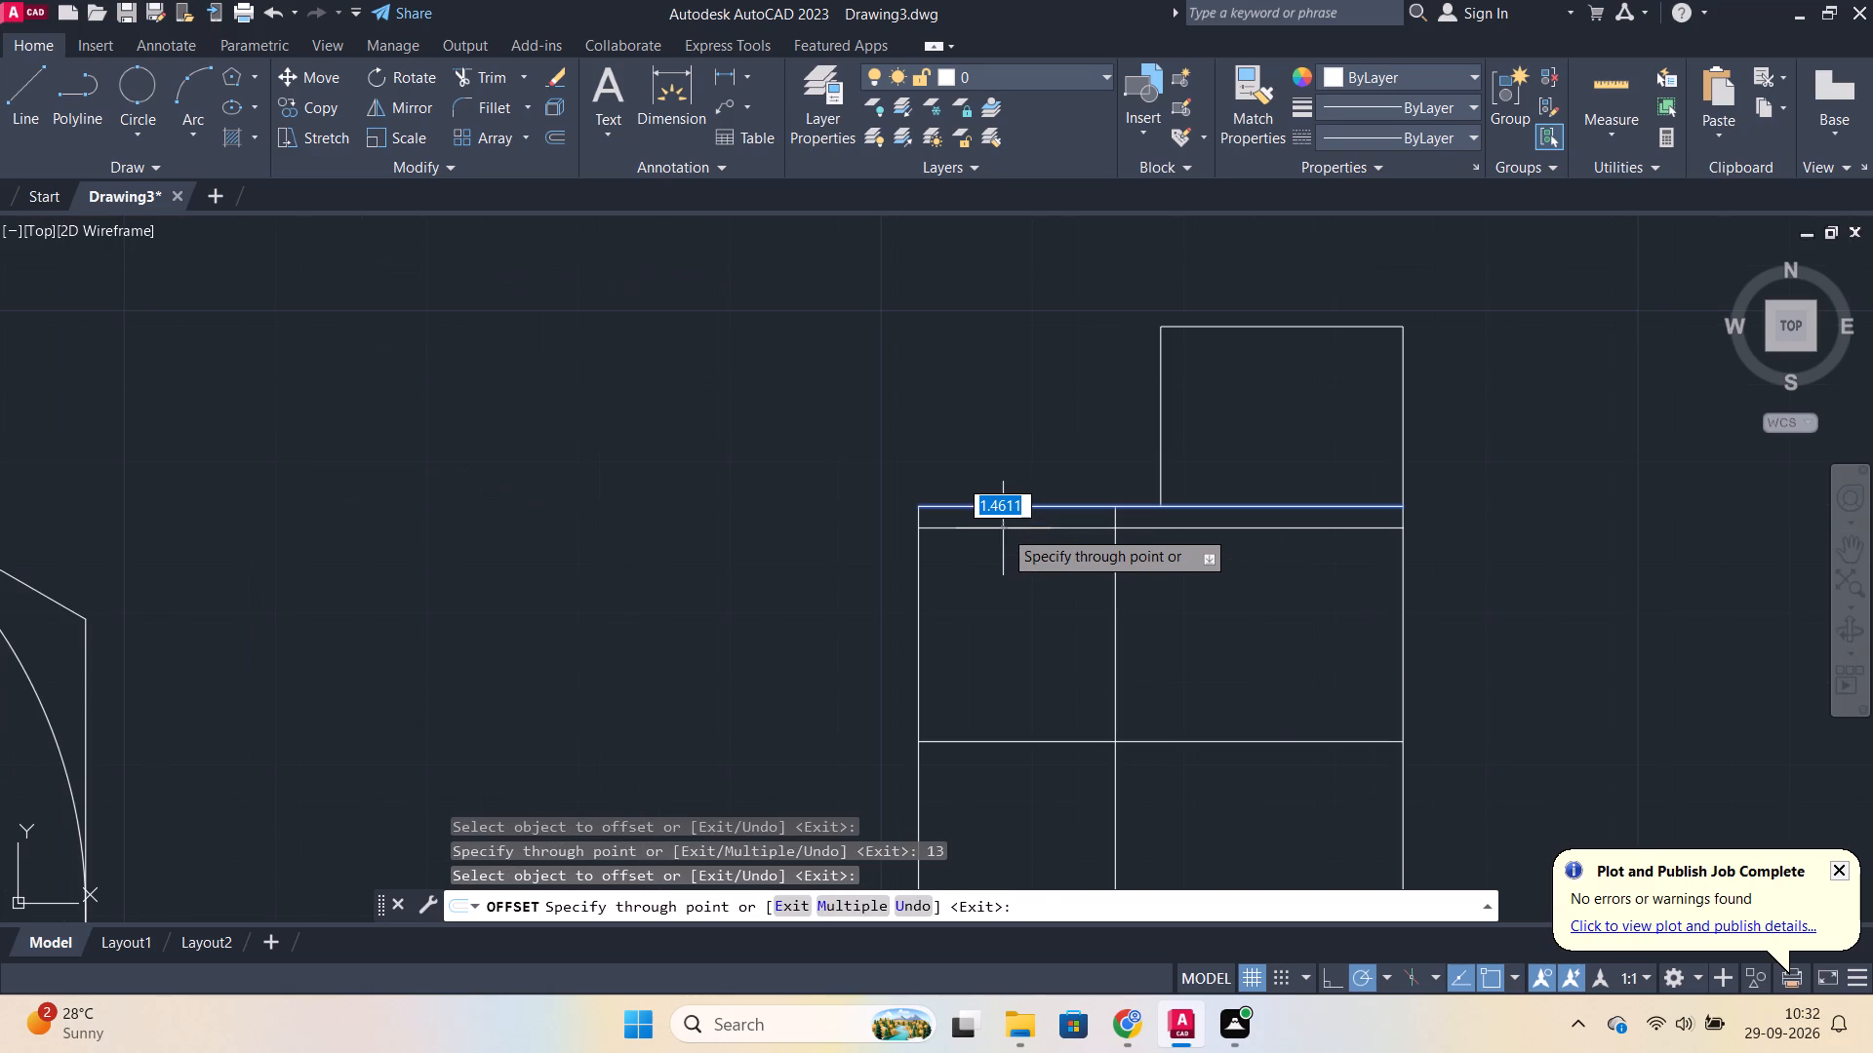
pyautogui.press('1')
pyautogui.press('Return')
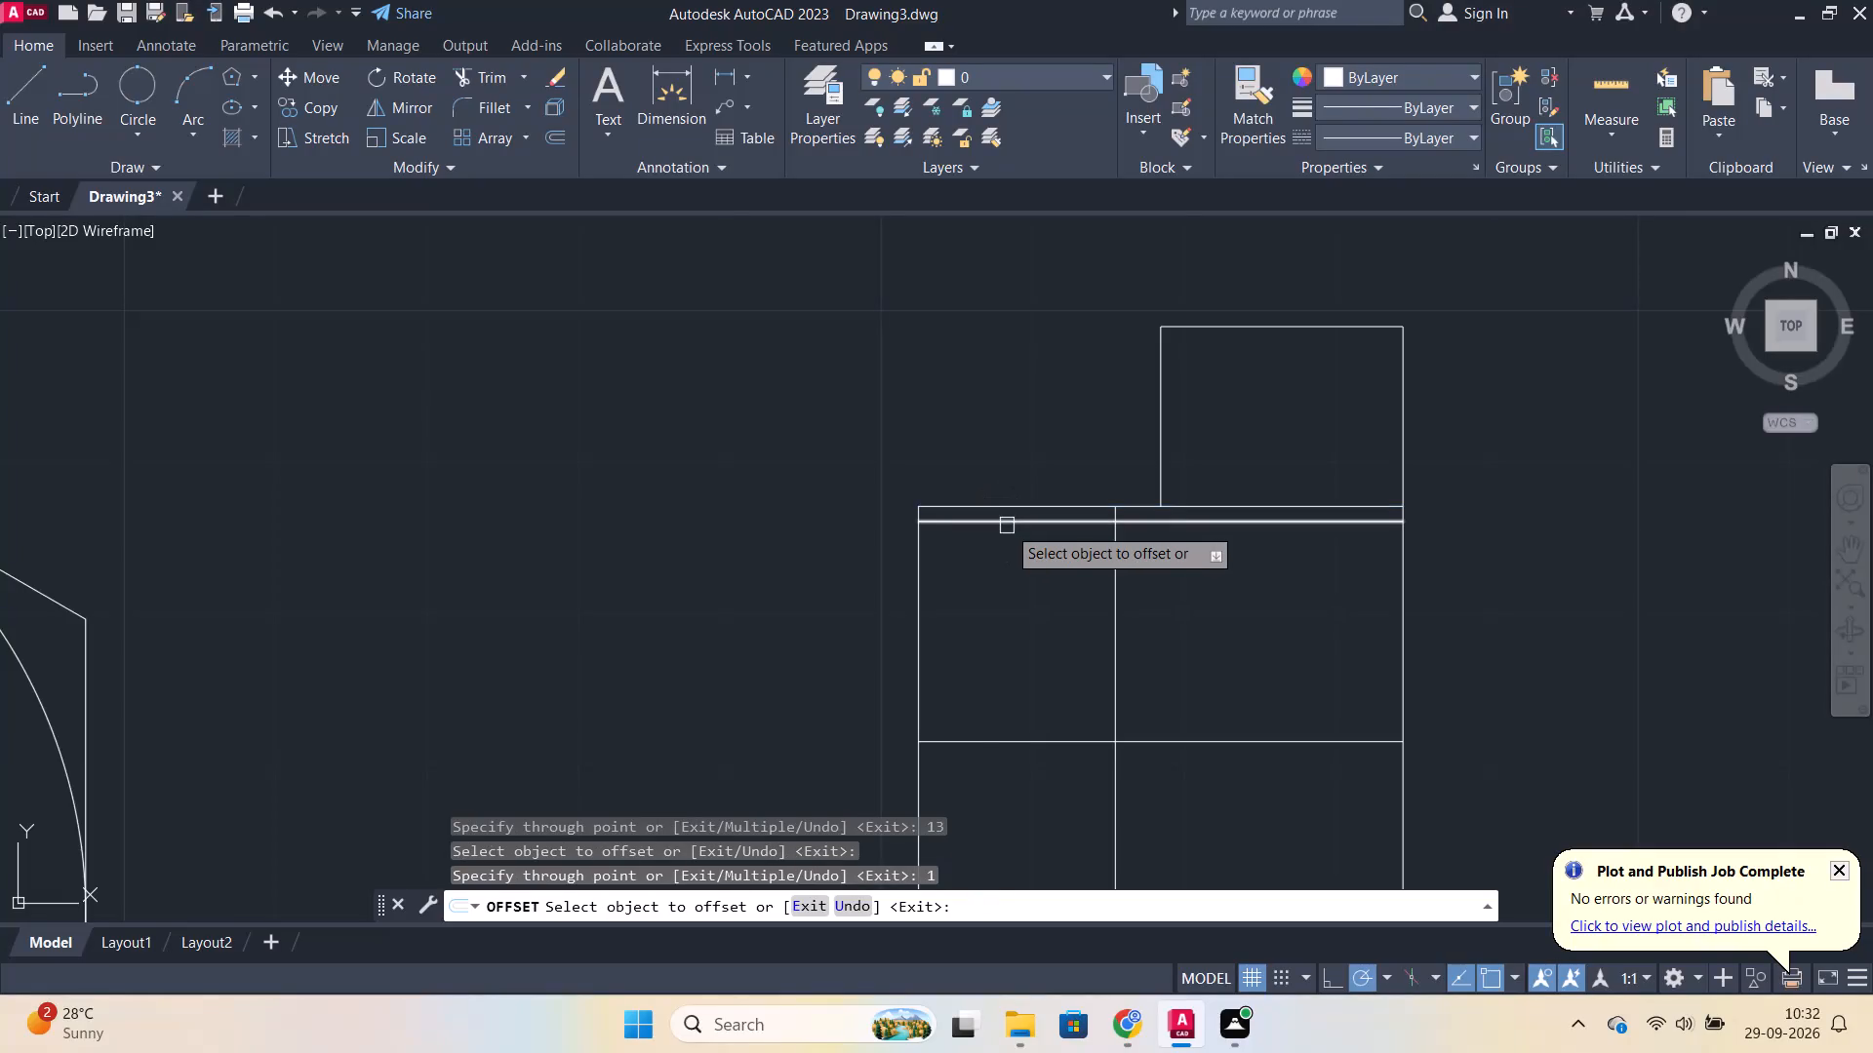
# Offset the central block's lower and upper horizontal edges 1.5 inward each.
pyautogui.scroll(-3, 1007, 526)
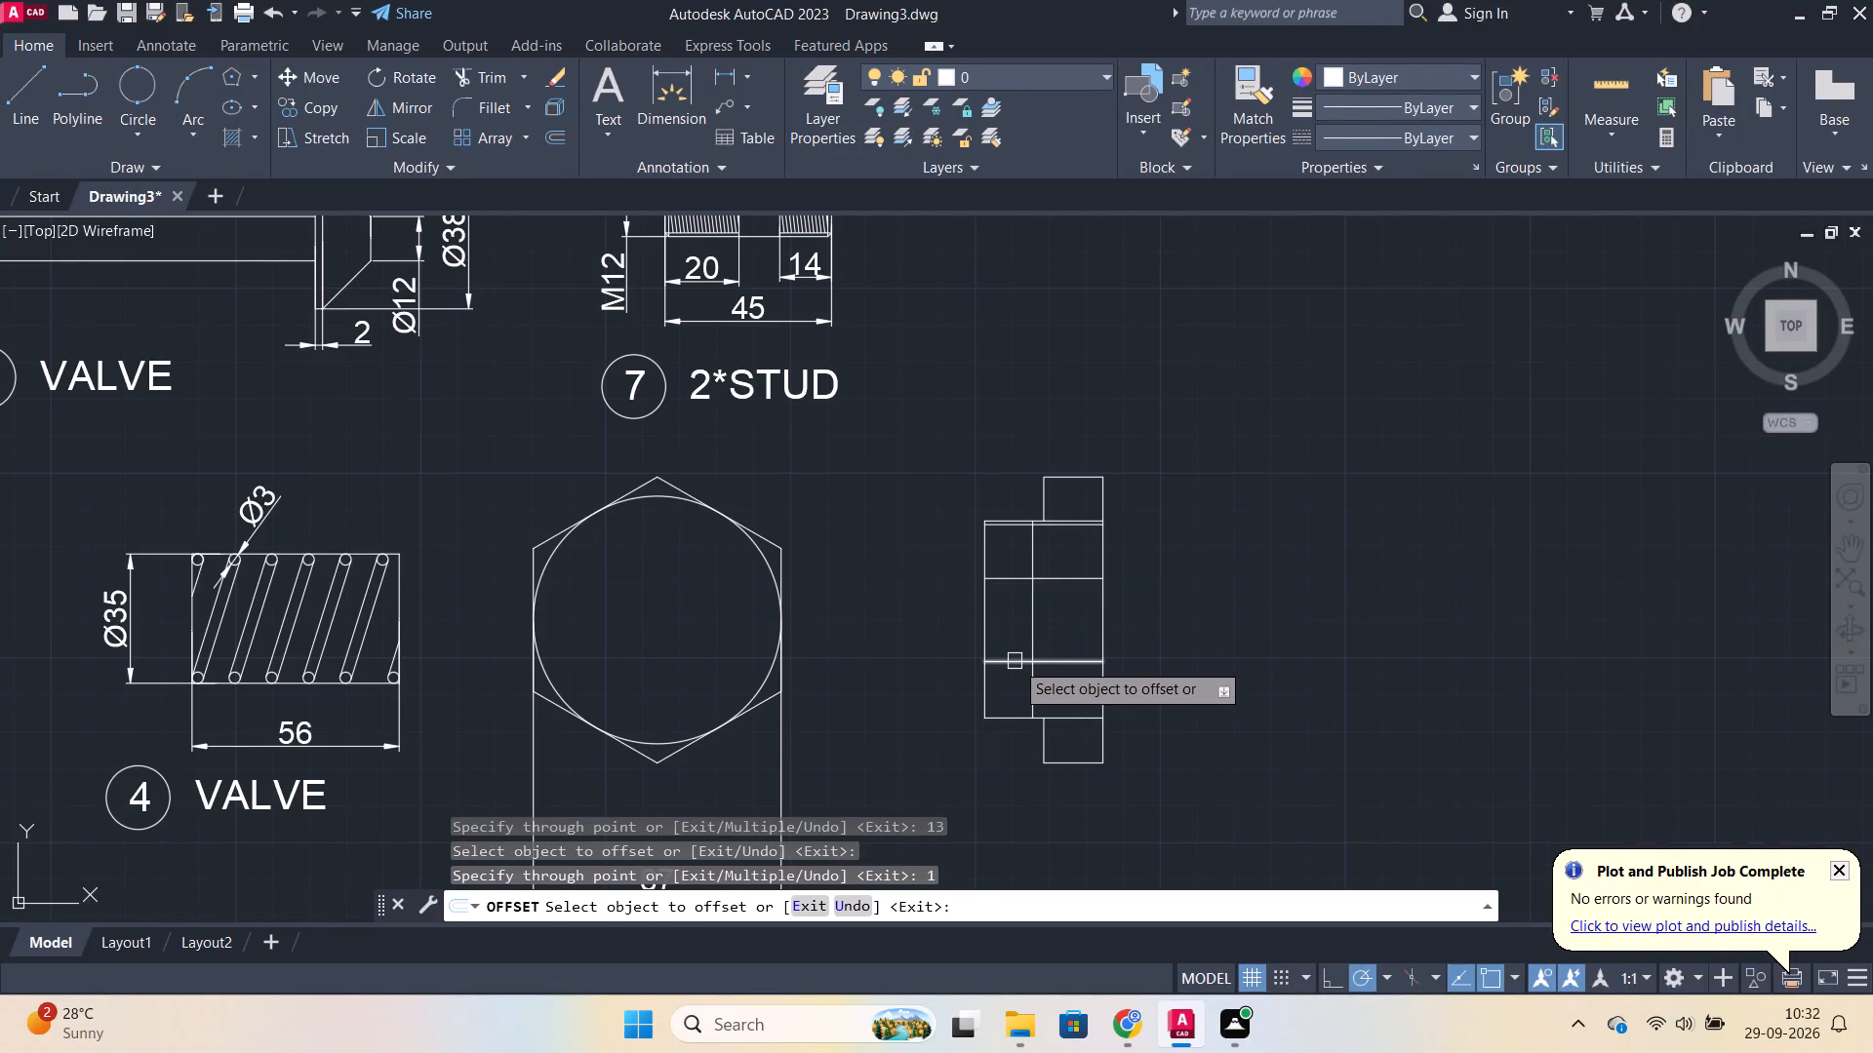
pyautogui.click(1015, 718)
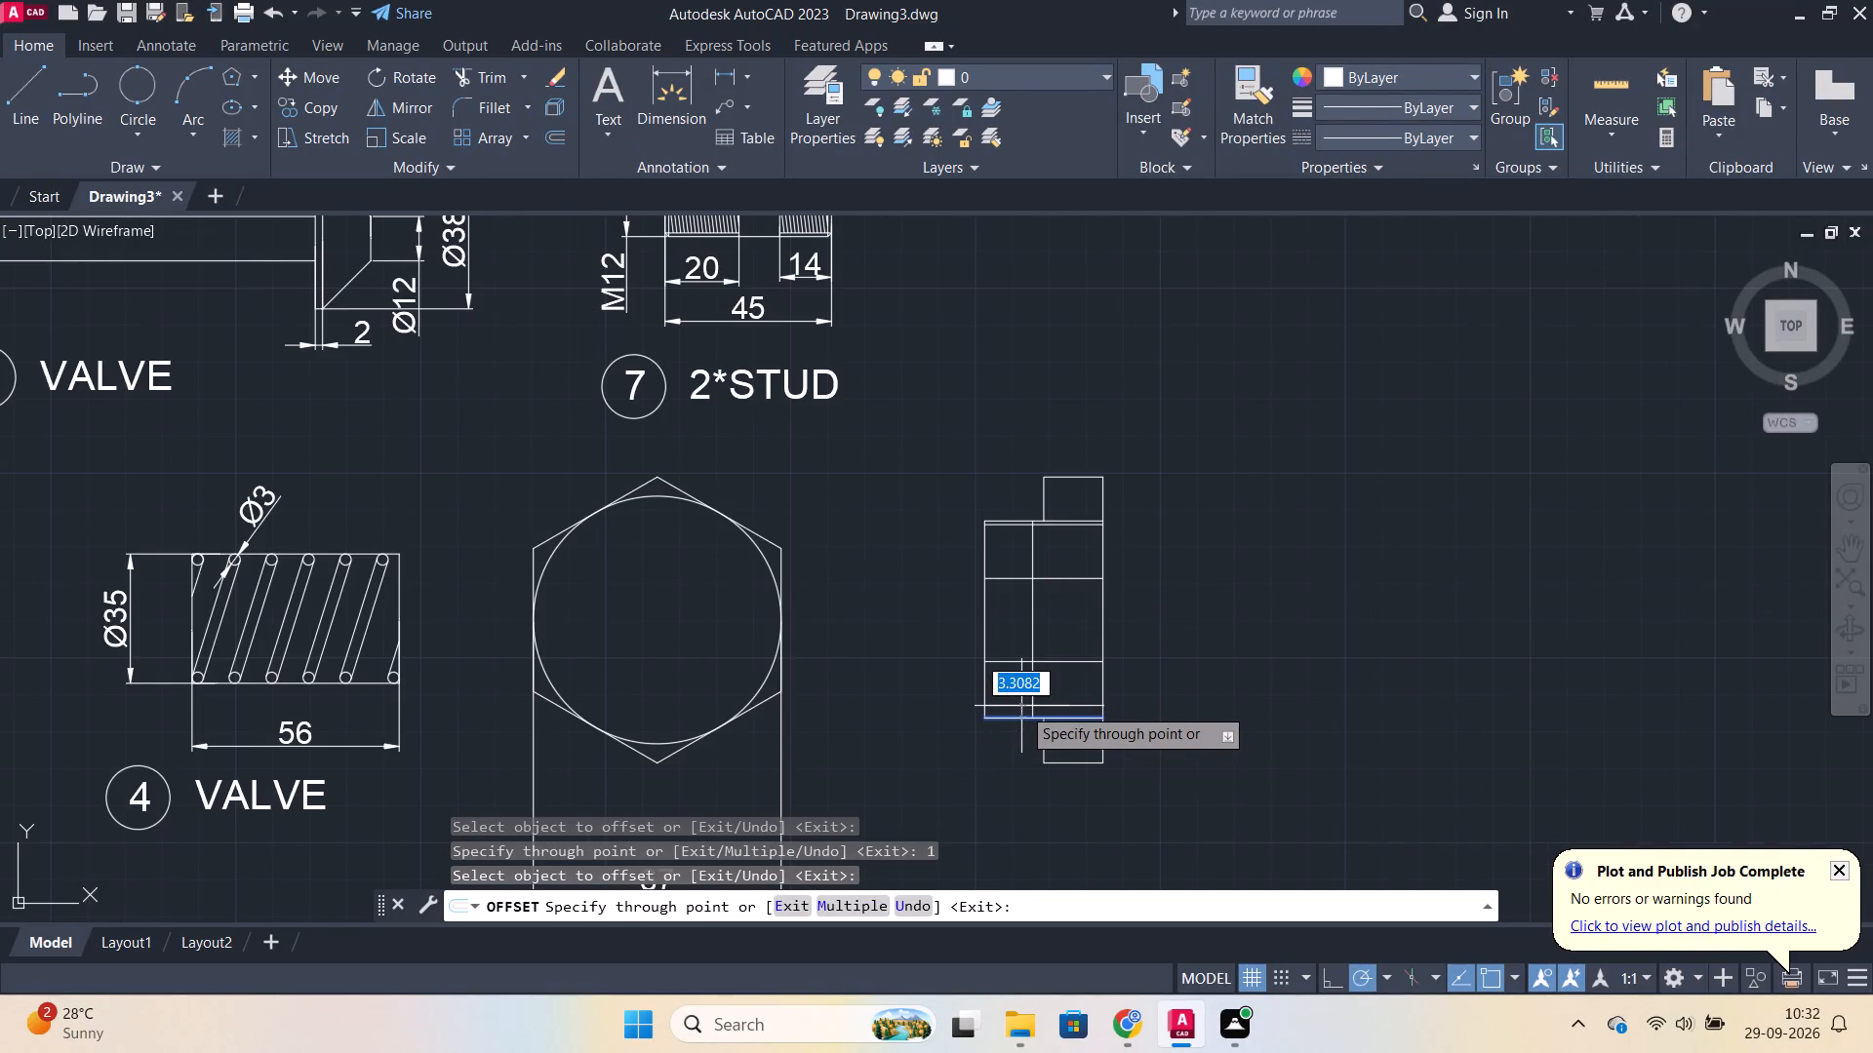
pyautogui.scroll(1, 1021, 706)
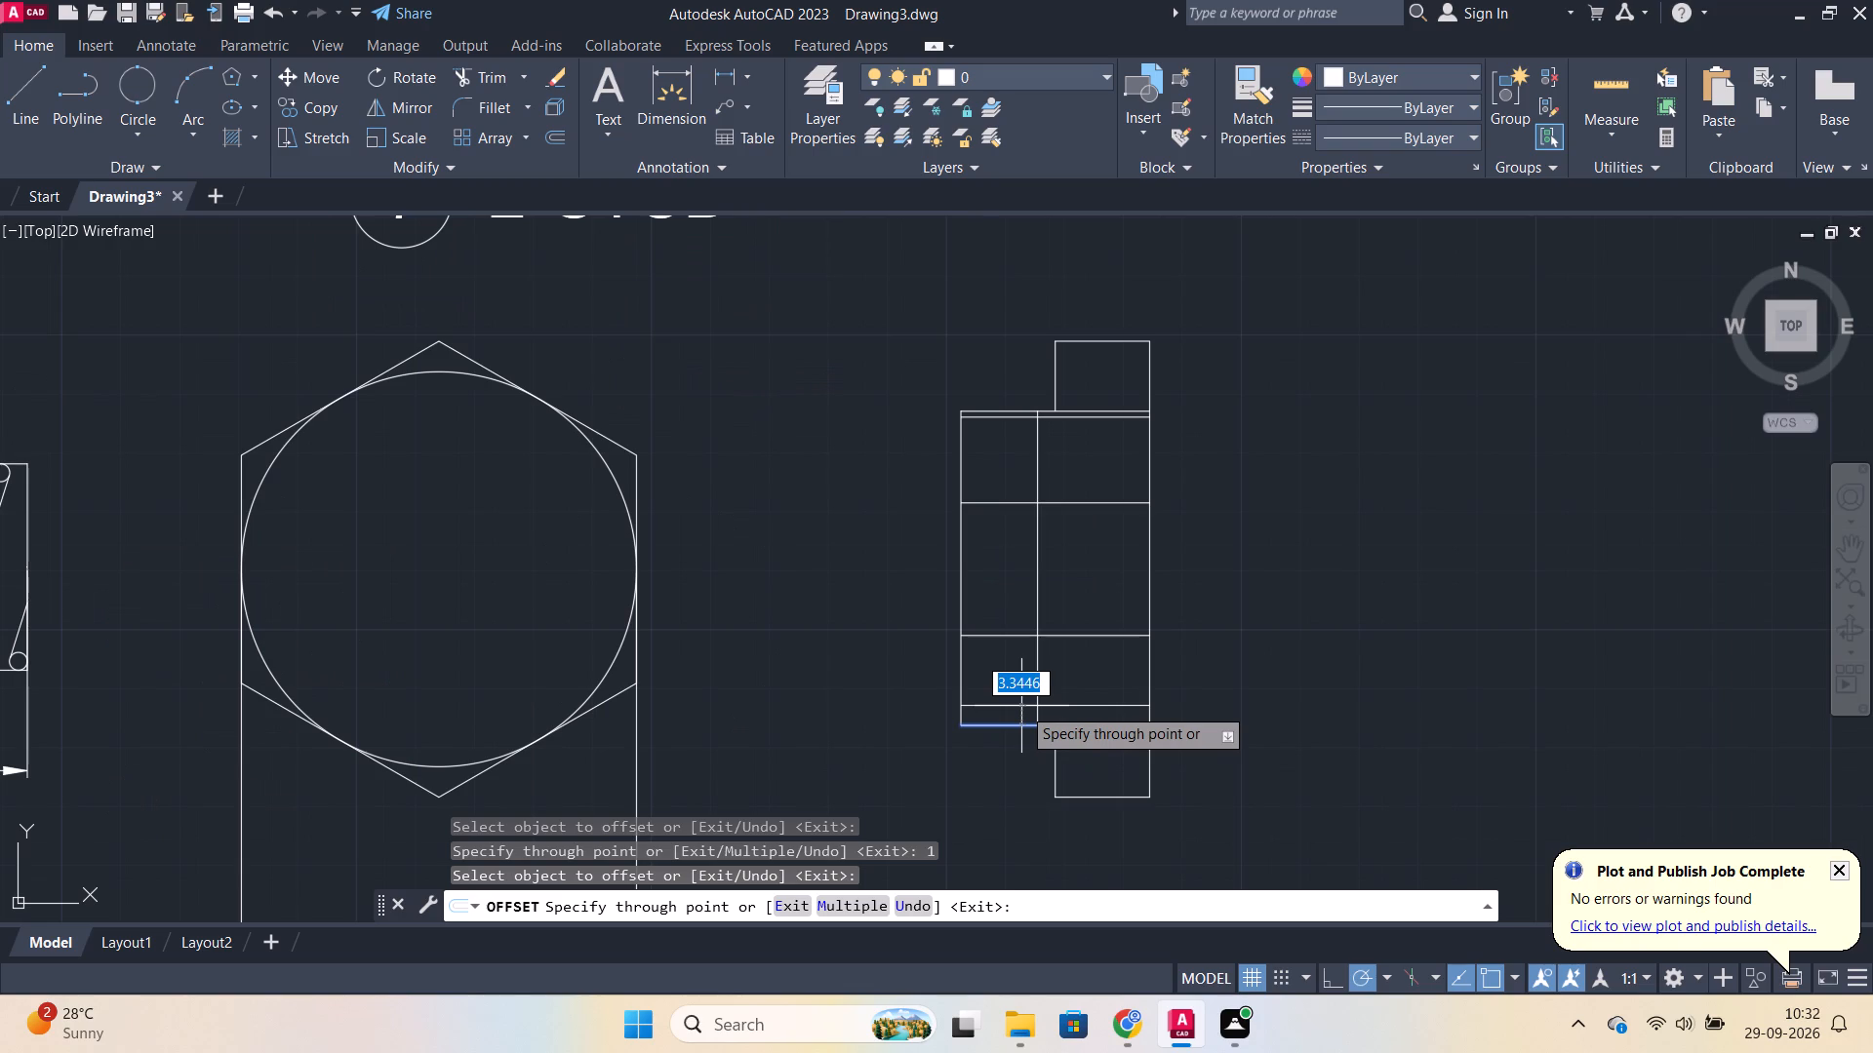
pyautogui.write('1.5')
pyautogui.press('Return')
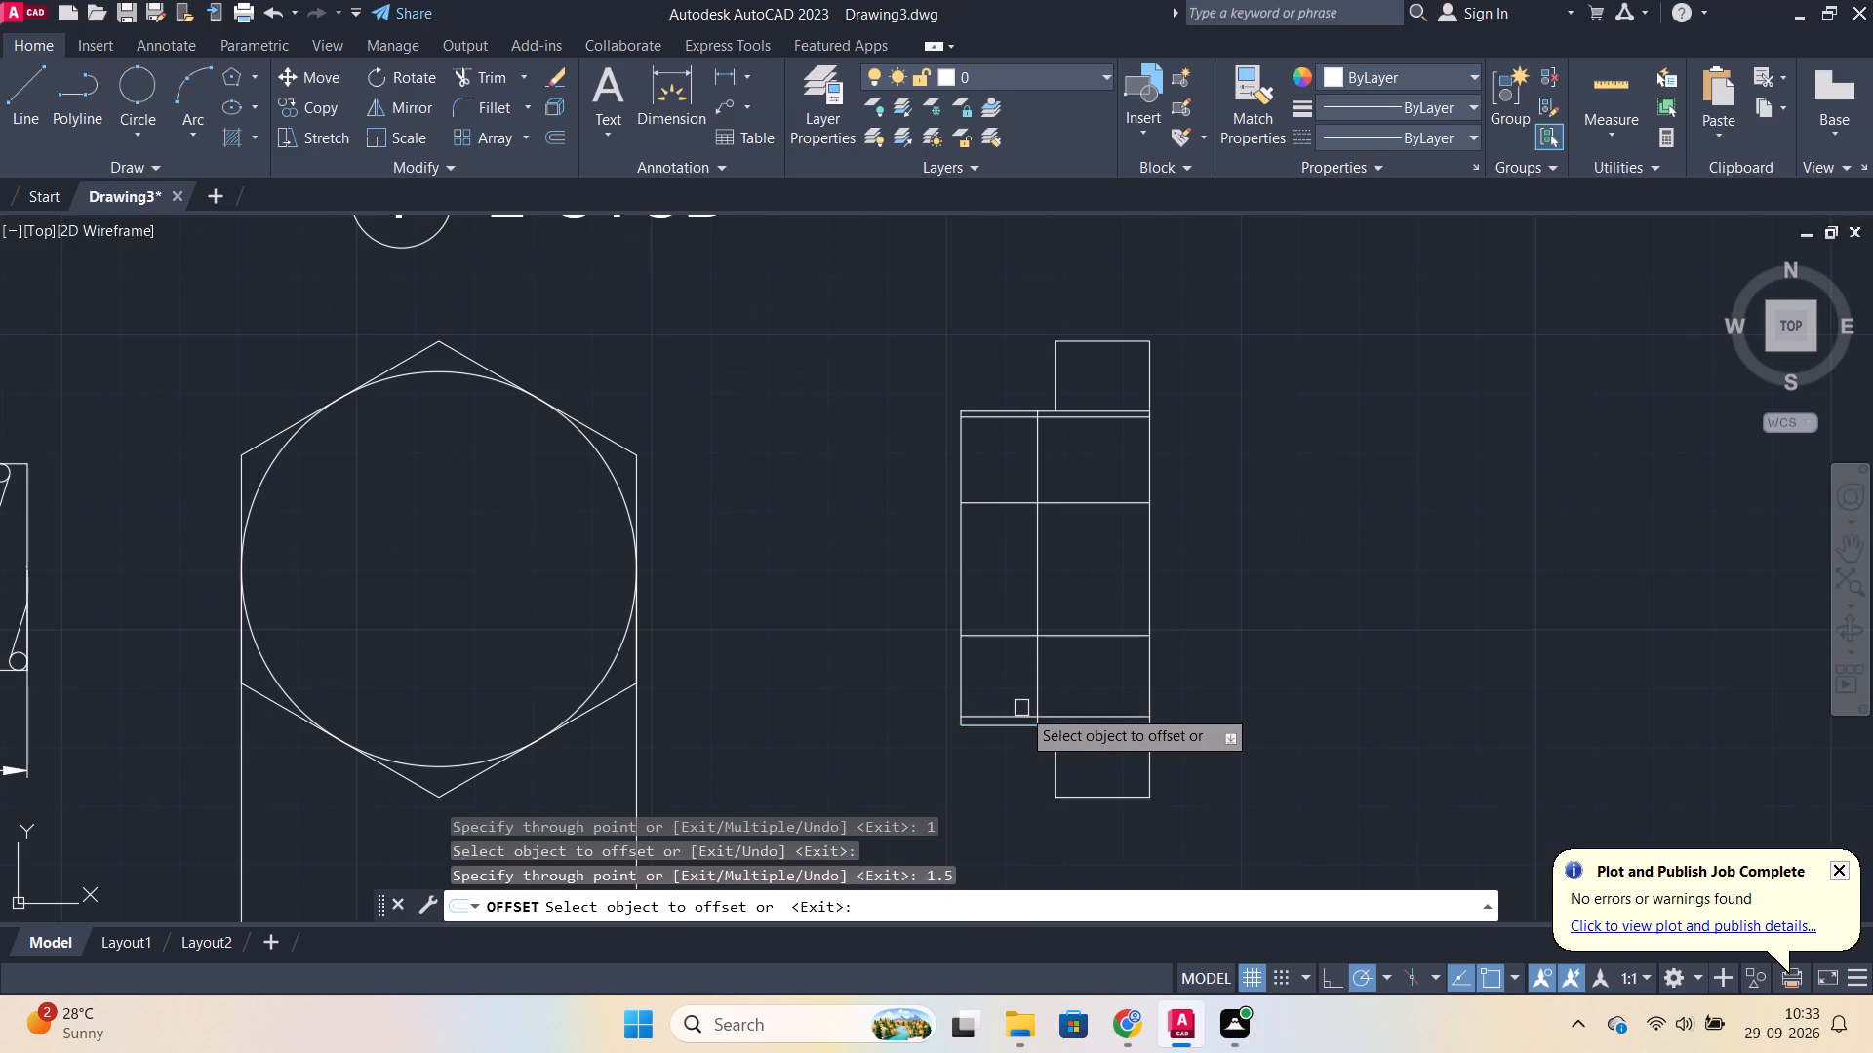
pyautogui.scroll(2, 935, 445)
pyautogui.click(1105, 355)
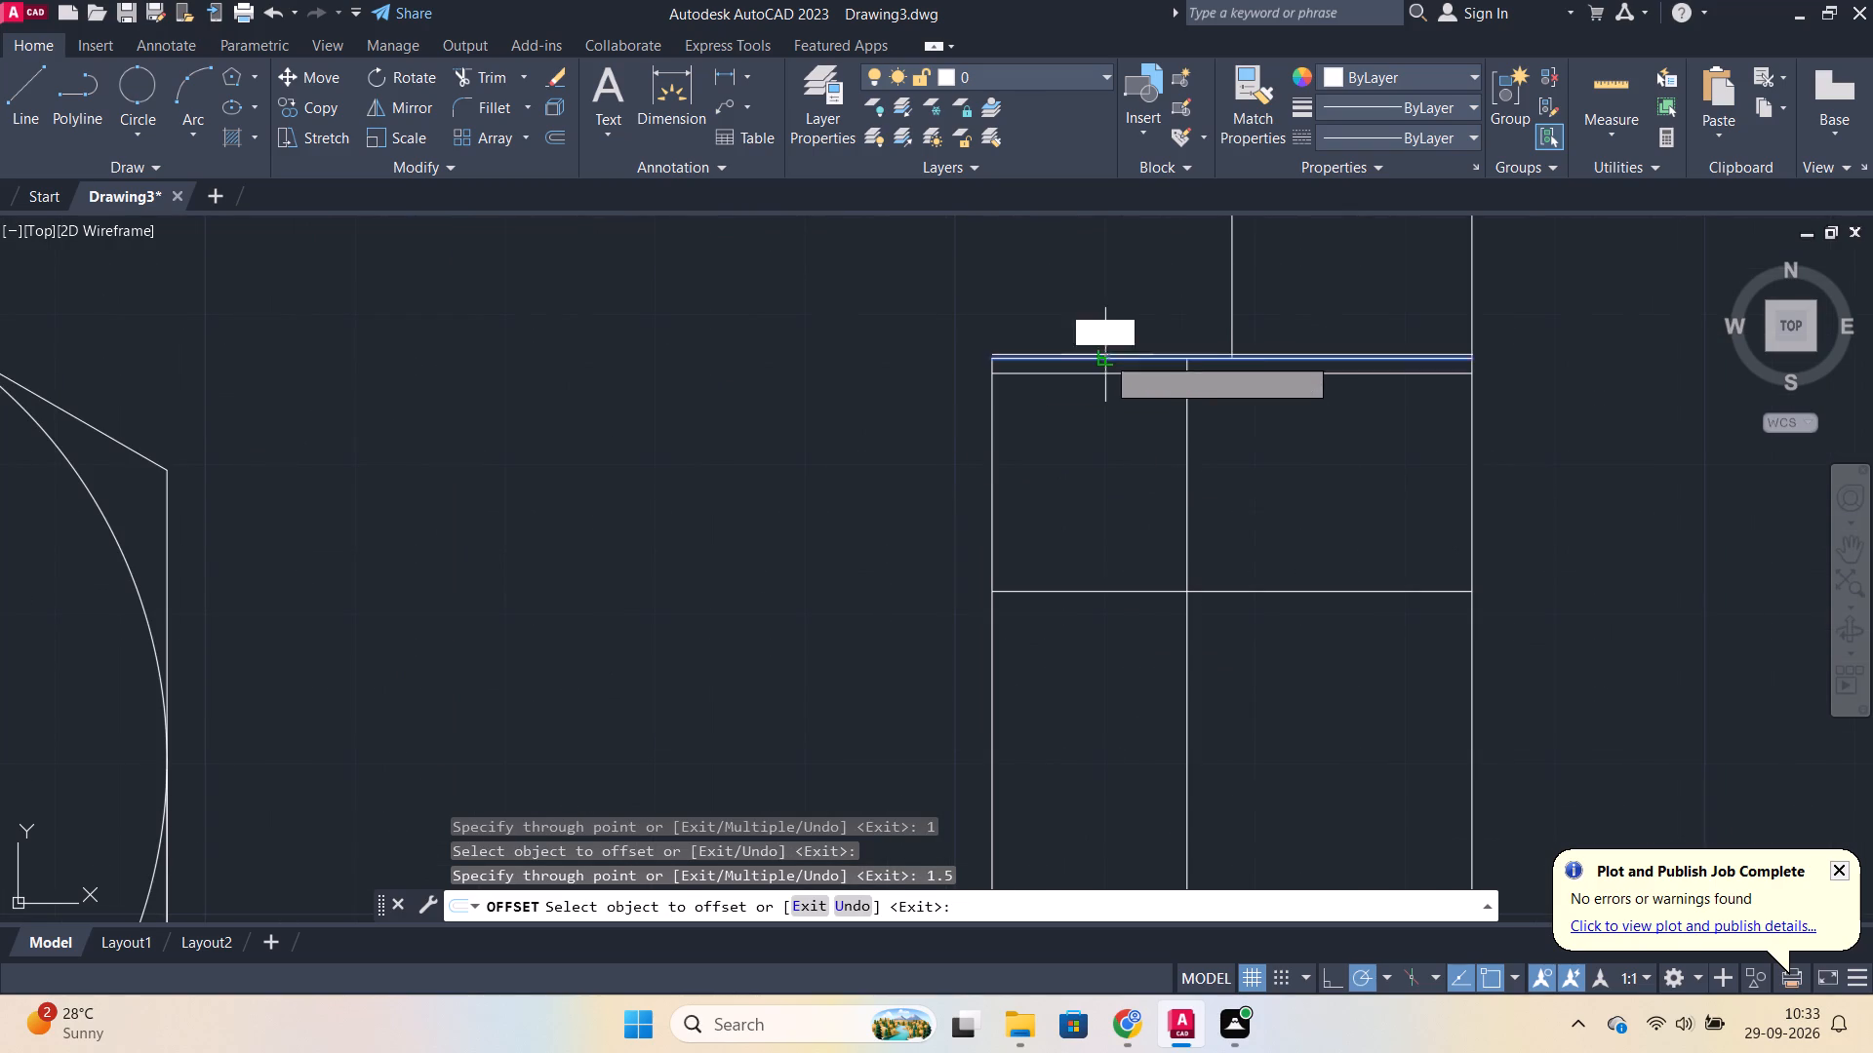
pyautogui.write('1.5')
pyautogui.press('Return')
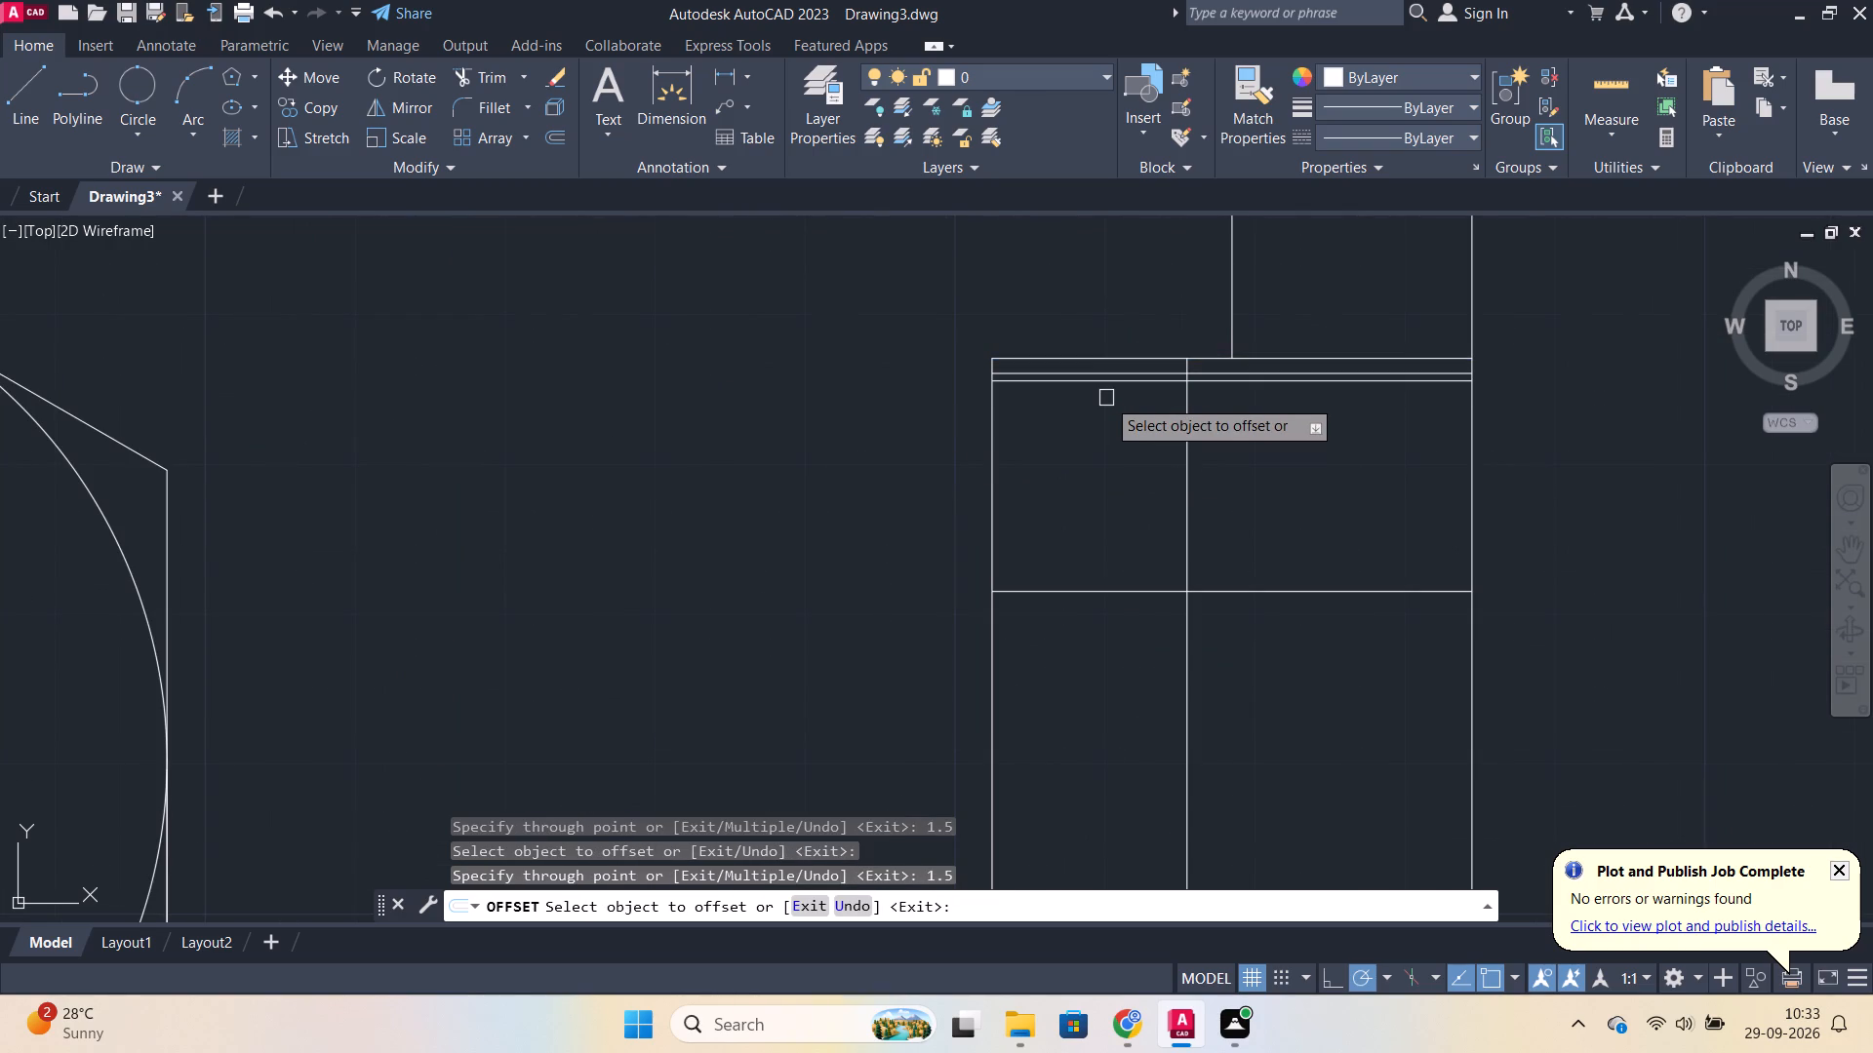
pyautogui.scroll(1, 1088, 375)
pyautogui.press('Escape')
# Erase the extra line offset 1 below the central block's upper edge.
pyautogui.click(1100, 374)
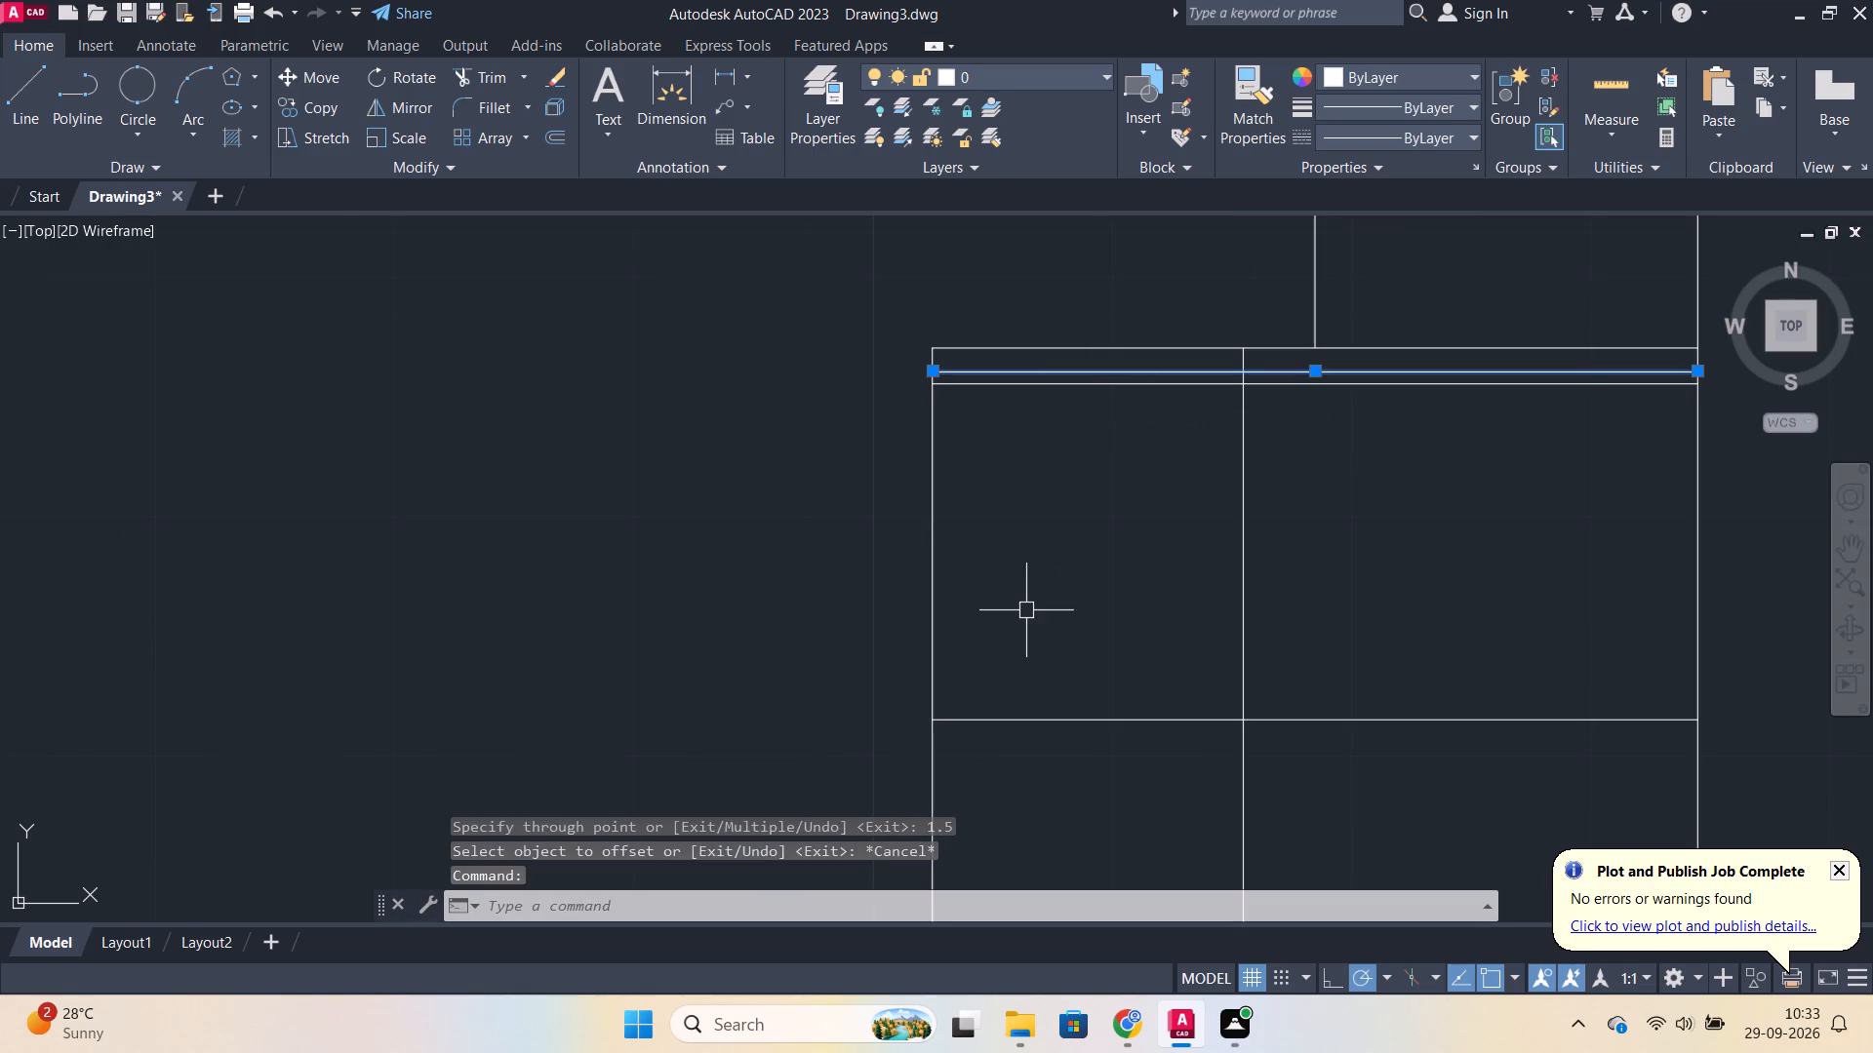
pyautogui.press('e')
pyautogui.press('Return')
# Trim both 1.5-offset lines back to the vertical line 13 from the left edge, removing their right-hand portions.
pyautogui.scroll(-3, 1003, 610)
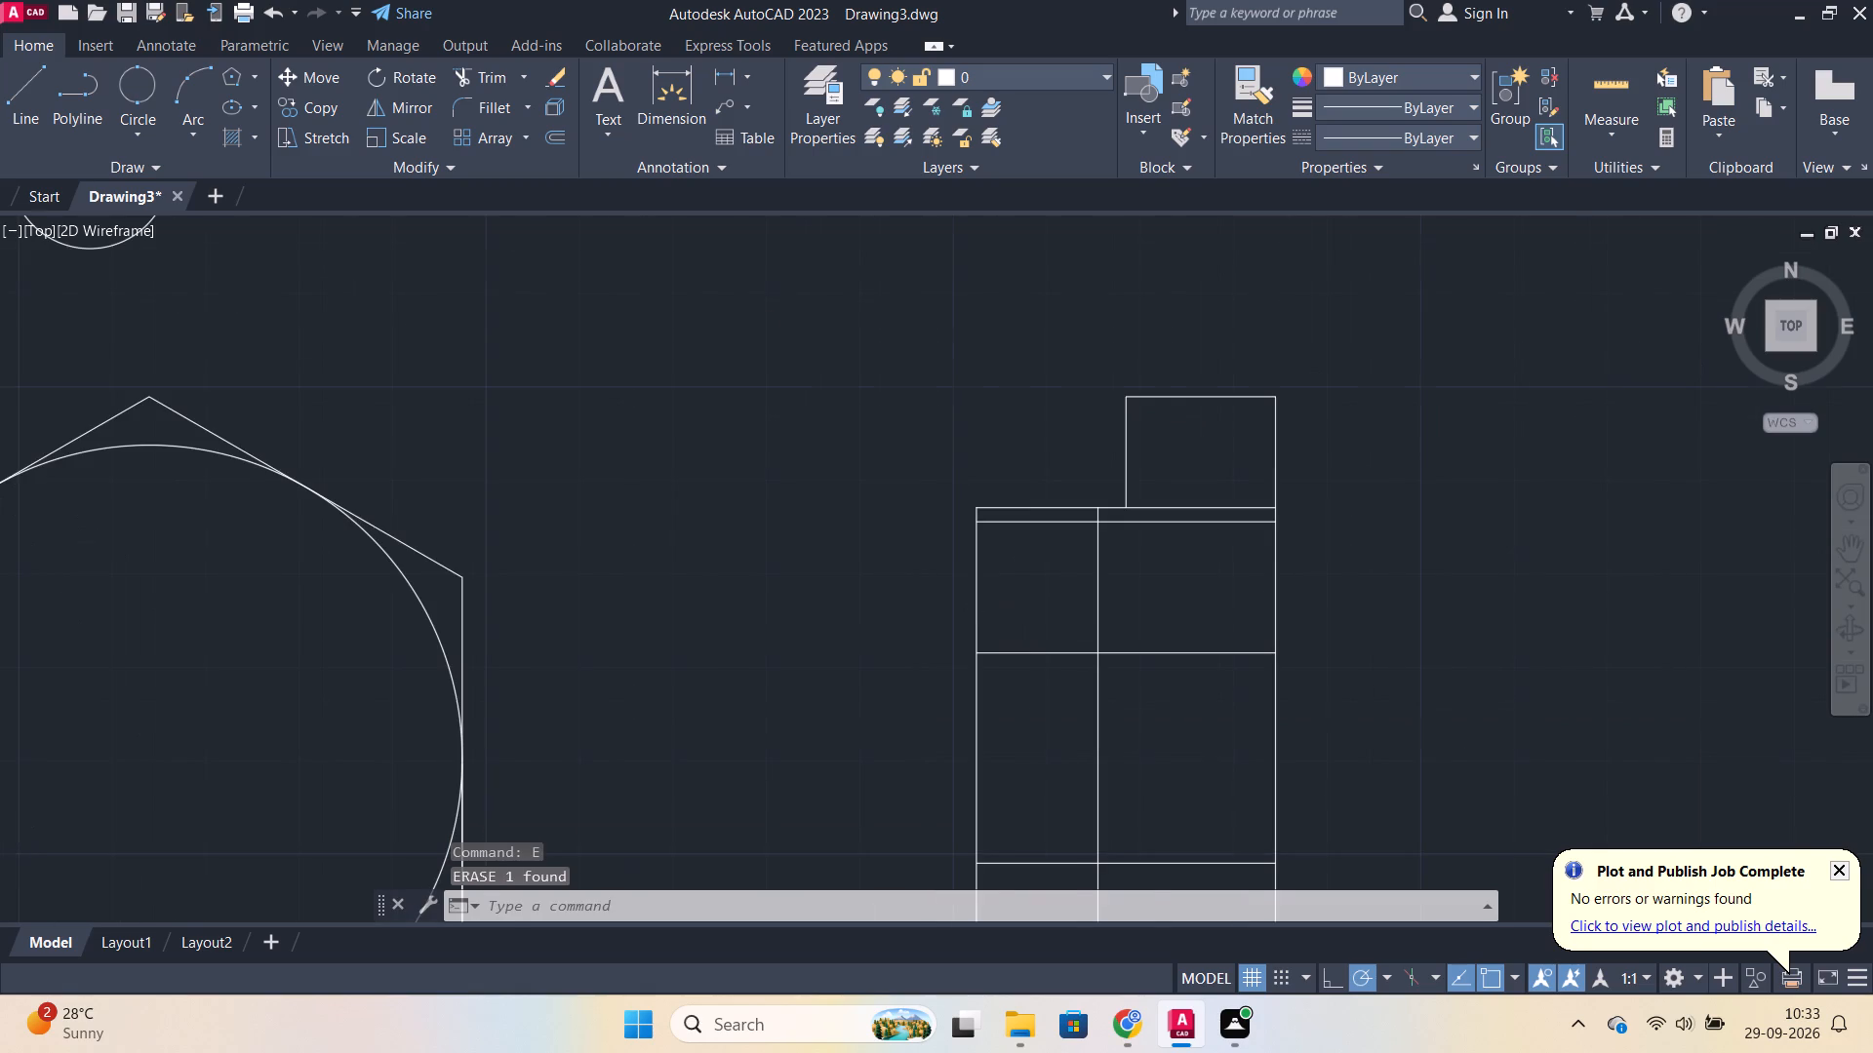
pyautogui.moveTo(1336, 618); pyautogui.dragTo(1335, 618, button='middle')
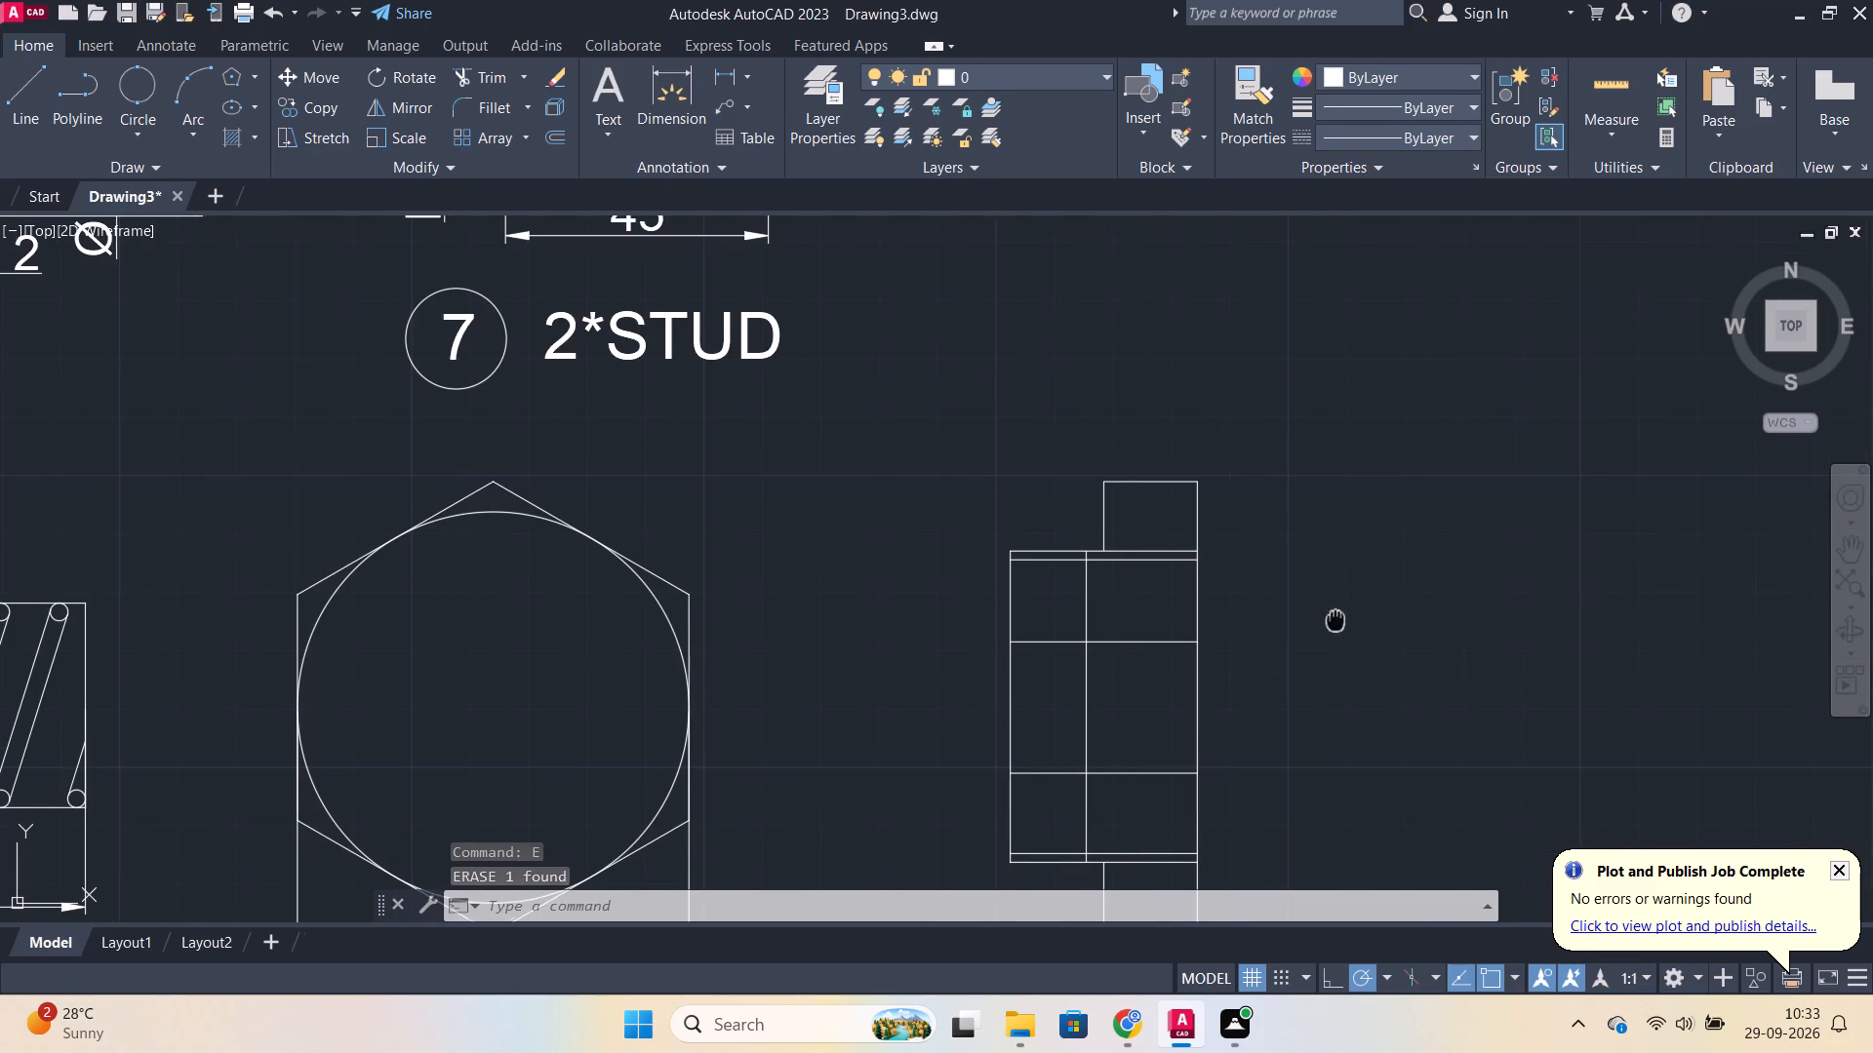
pyautogui.moveTo(1335, 618); pyautogui.dragTo(1273, 618, button='middle')
pyautogui.write('TR')
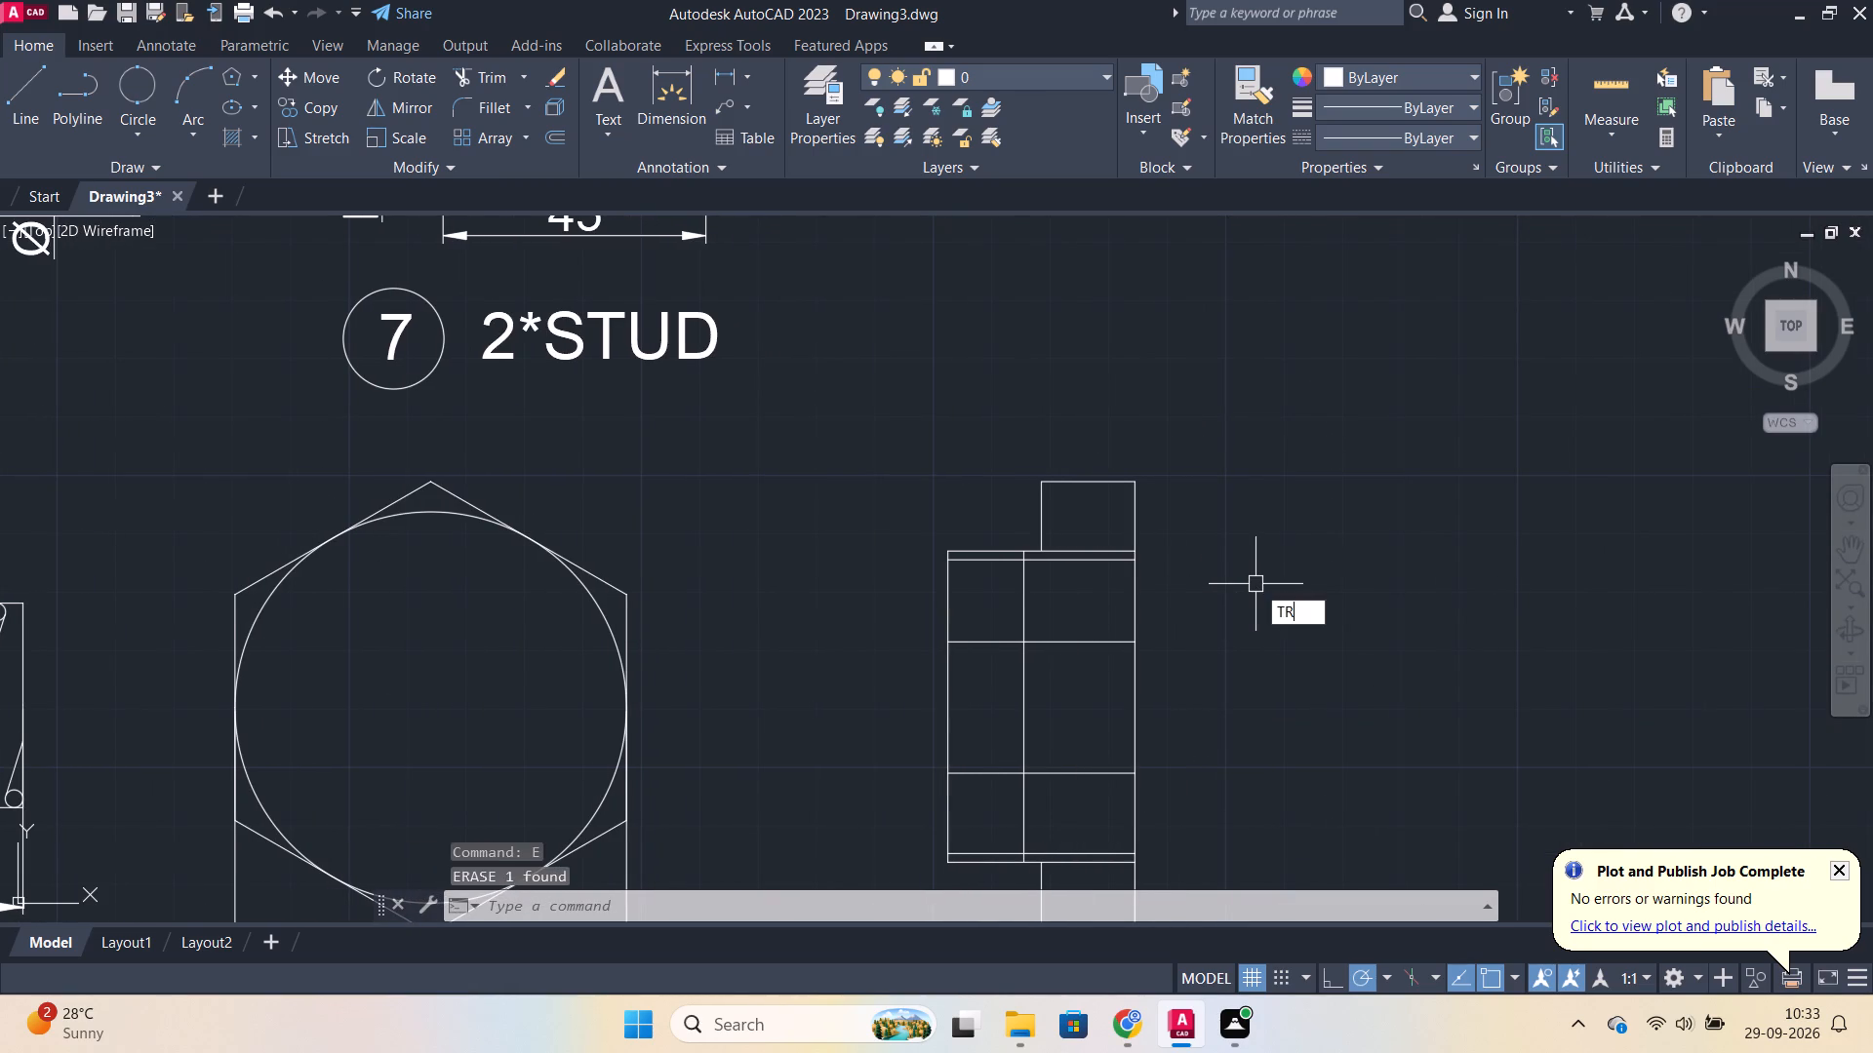
pyautogui.press('Return')
pyautogui.click(1108, 564)
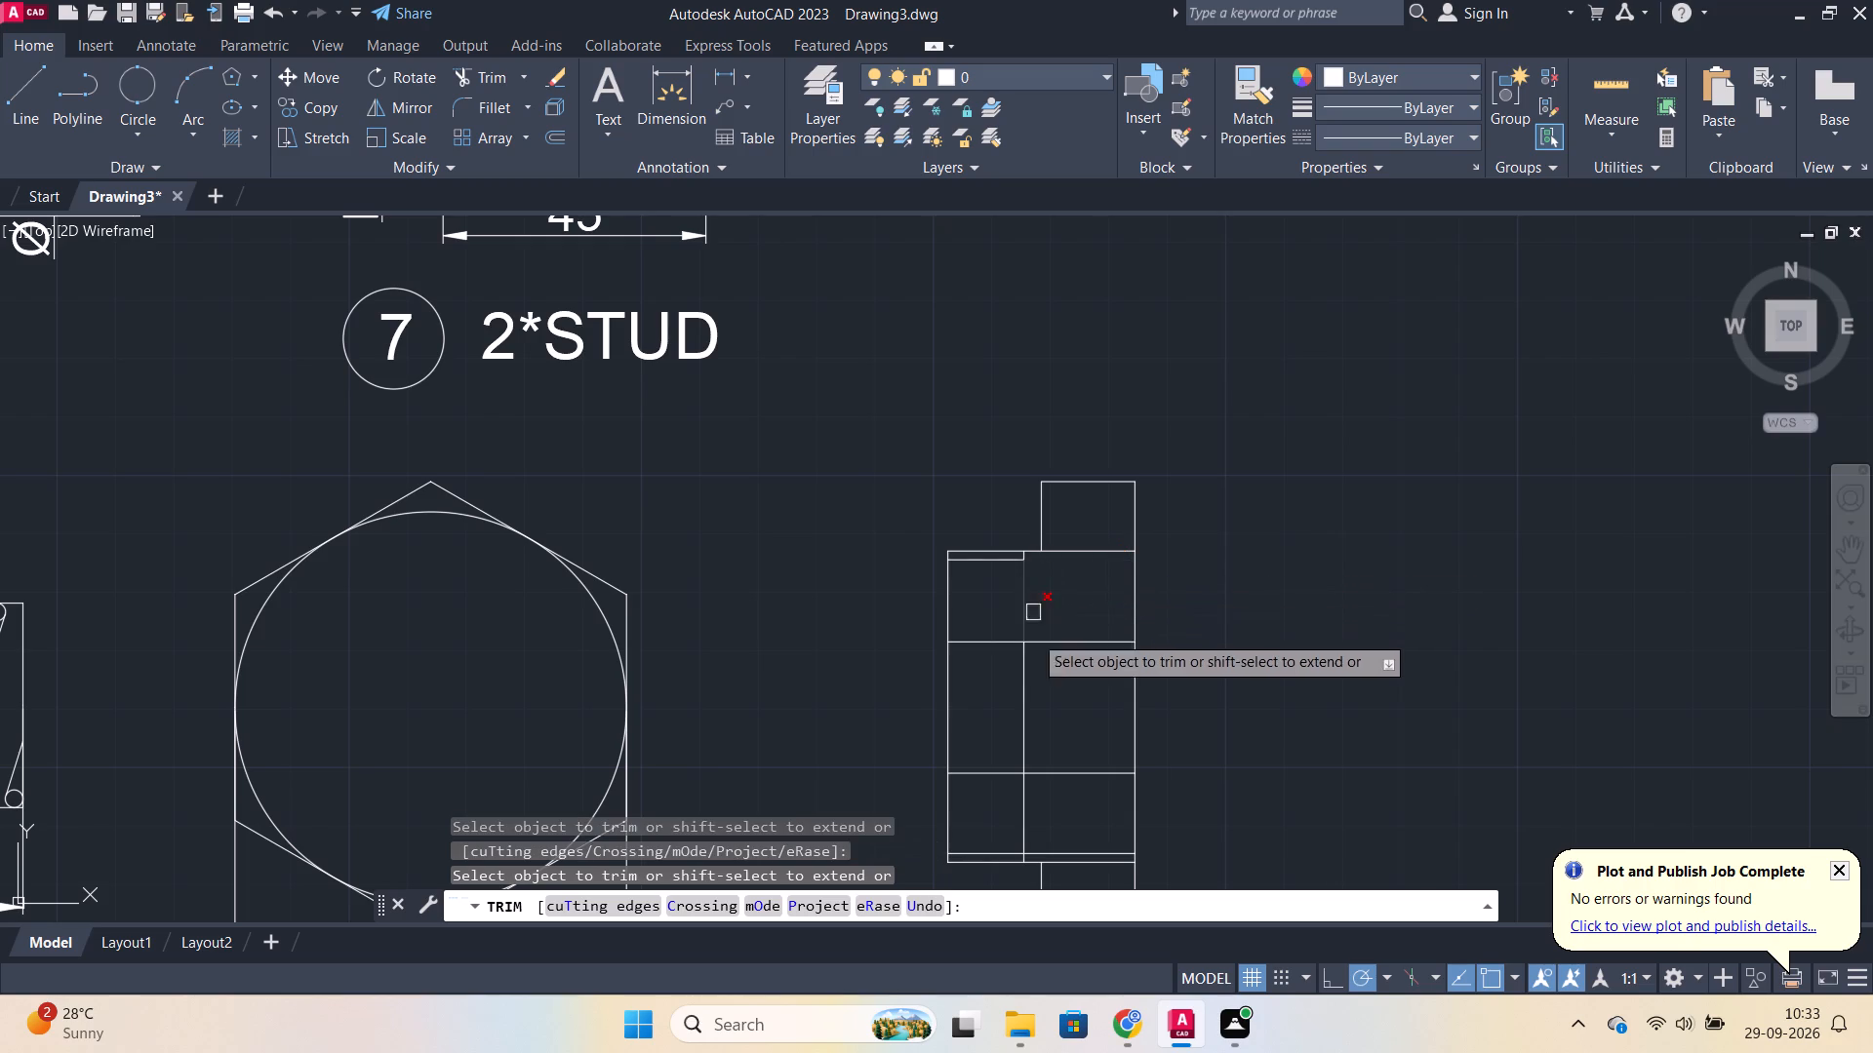
pyautogui.click(1084, 843)
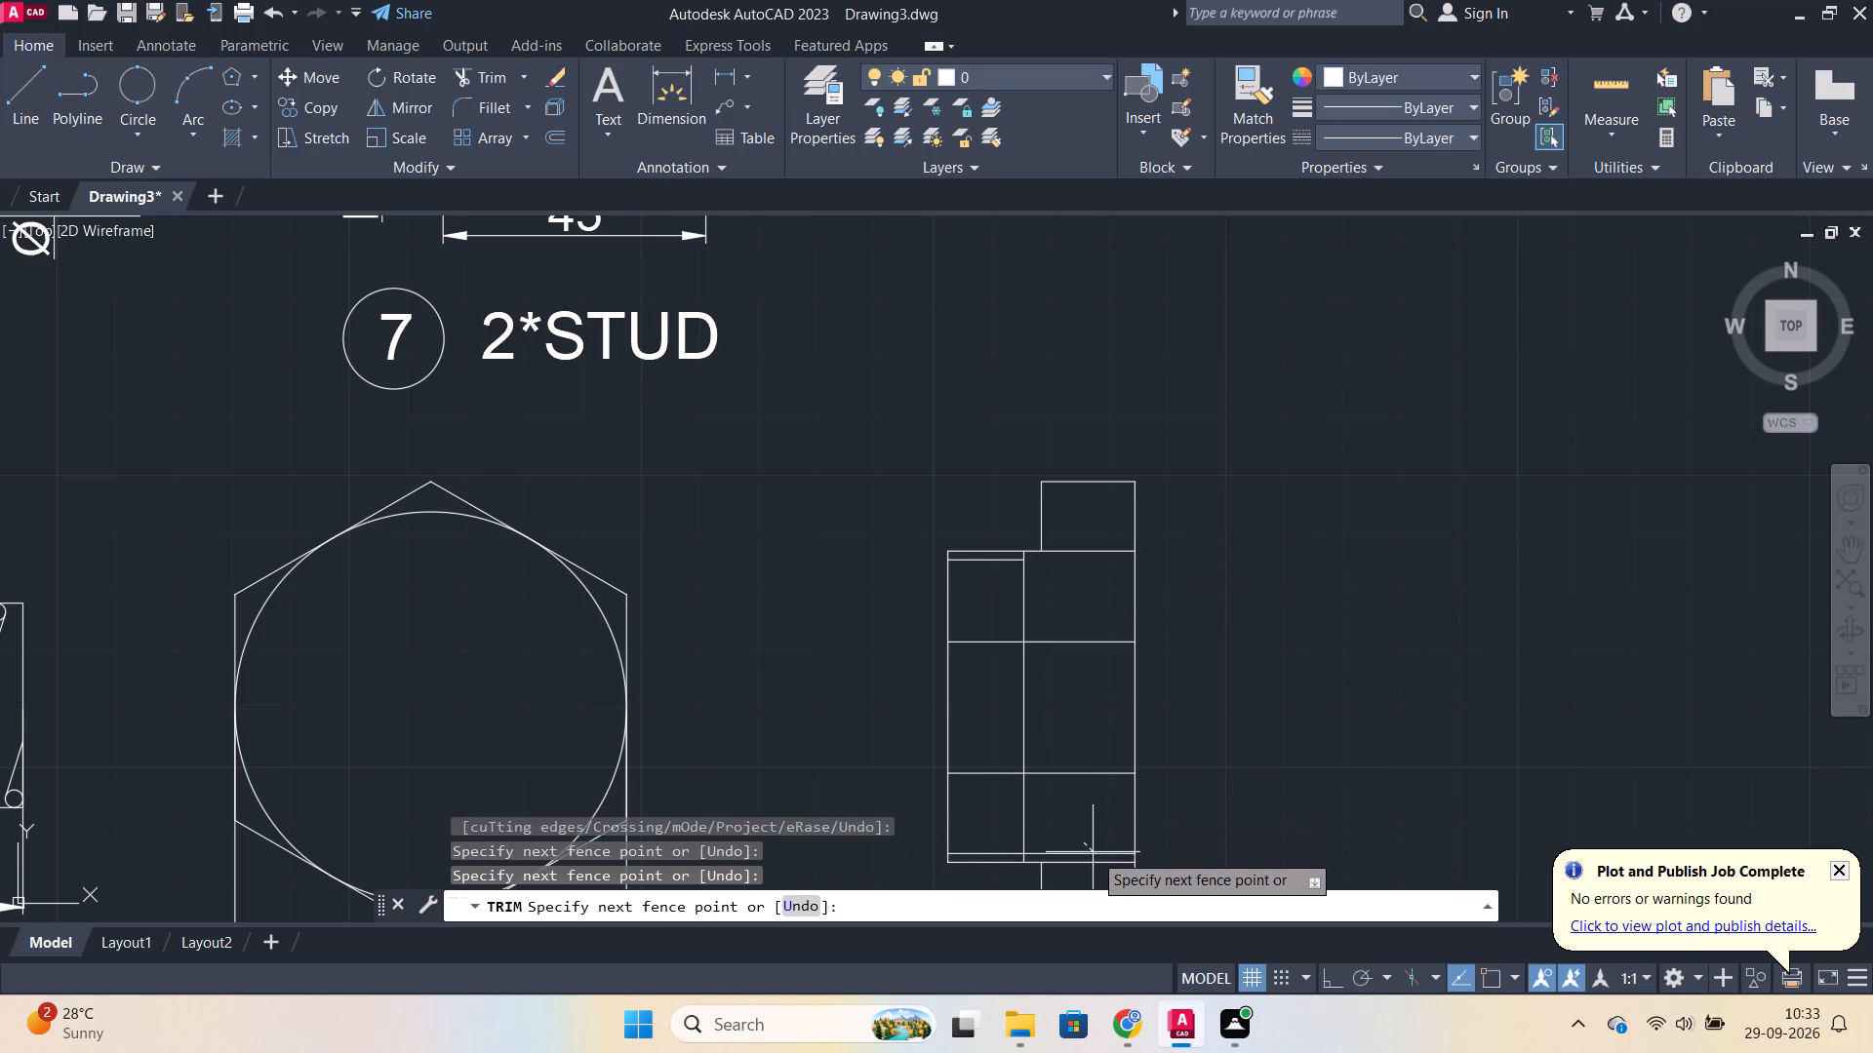
pyautogui.click(1093, 852)
pyautogui.click(1093, 852)
pyautogui.scroll(1, 1252, 627)
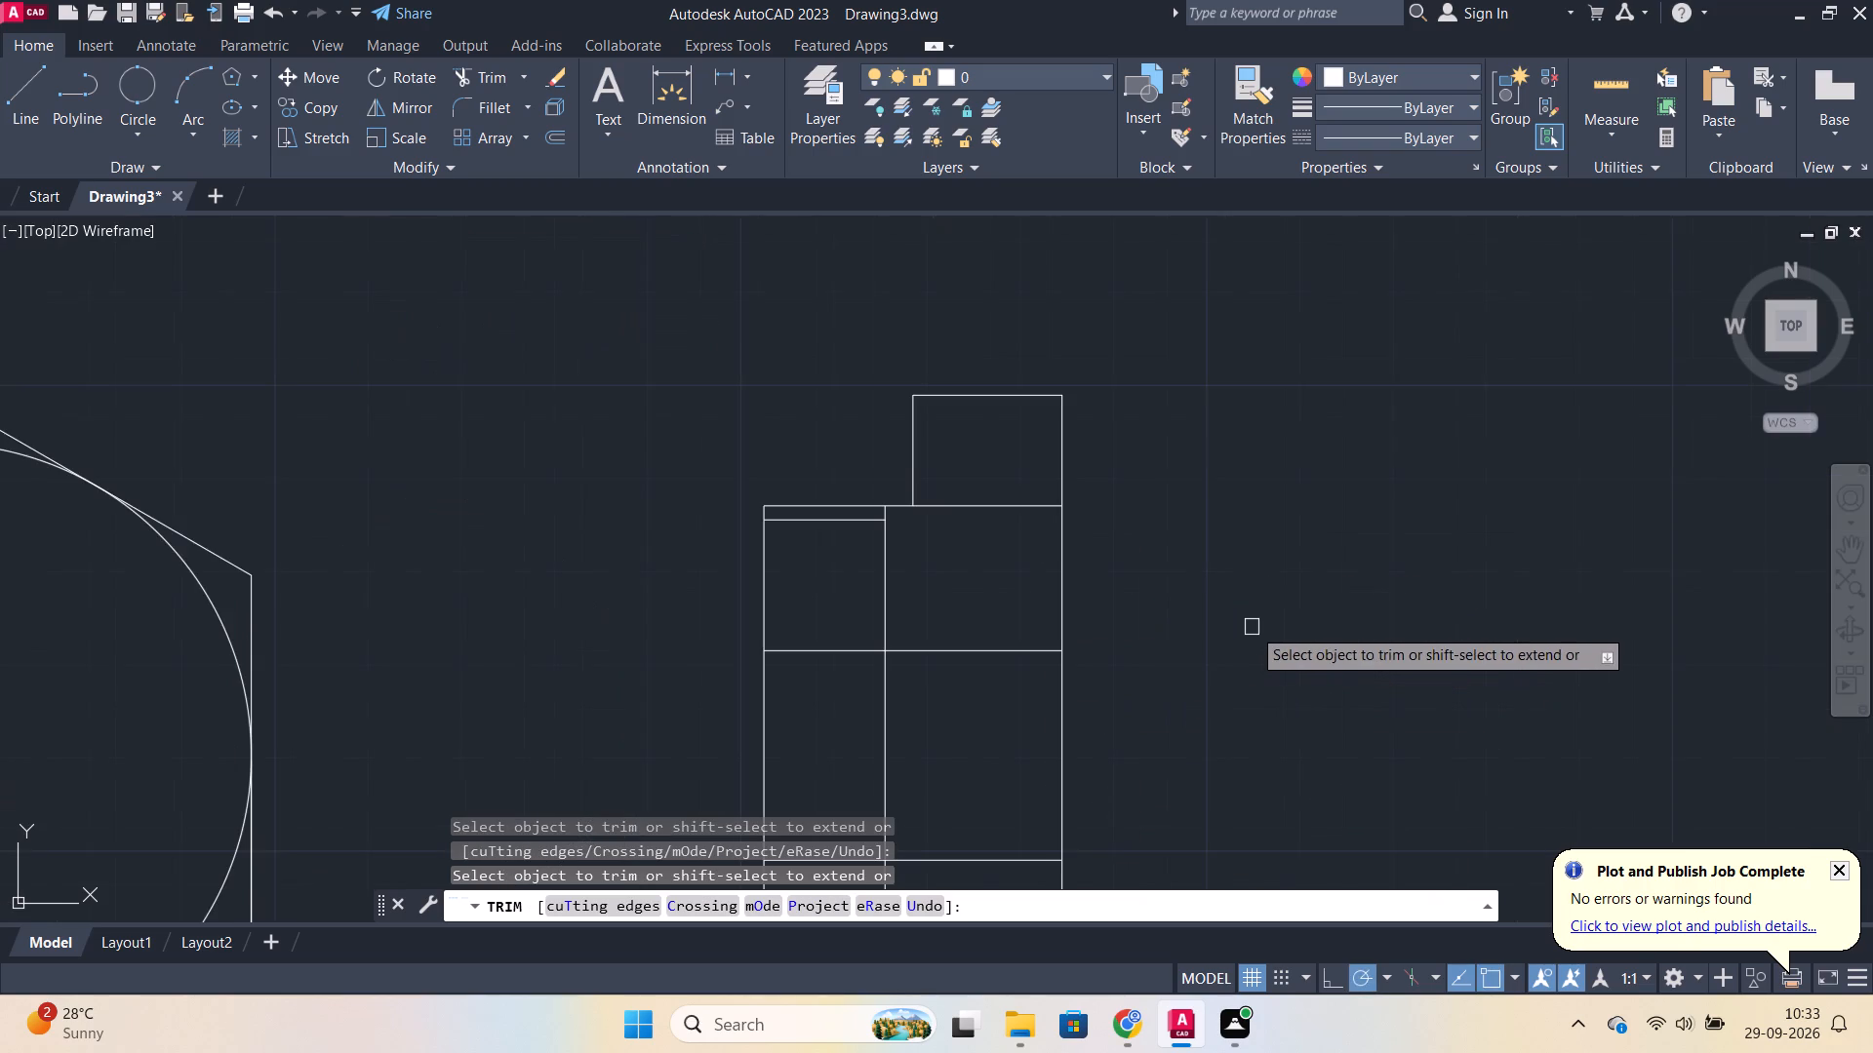
pyautogui.moveTo(1264, 626); pyautogui.dragTo(1356, 539, button='middle')
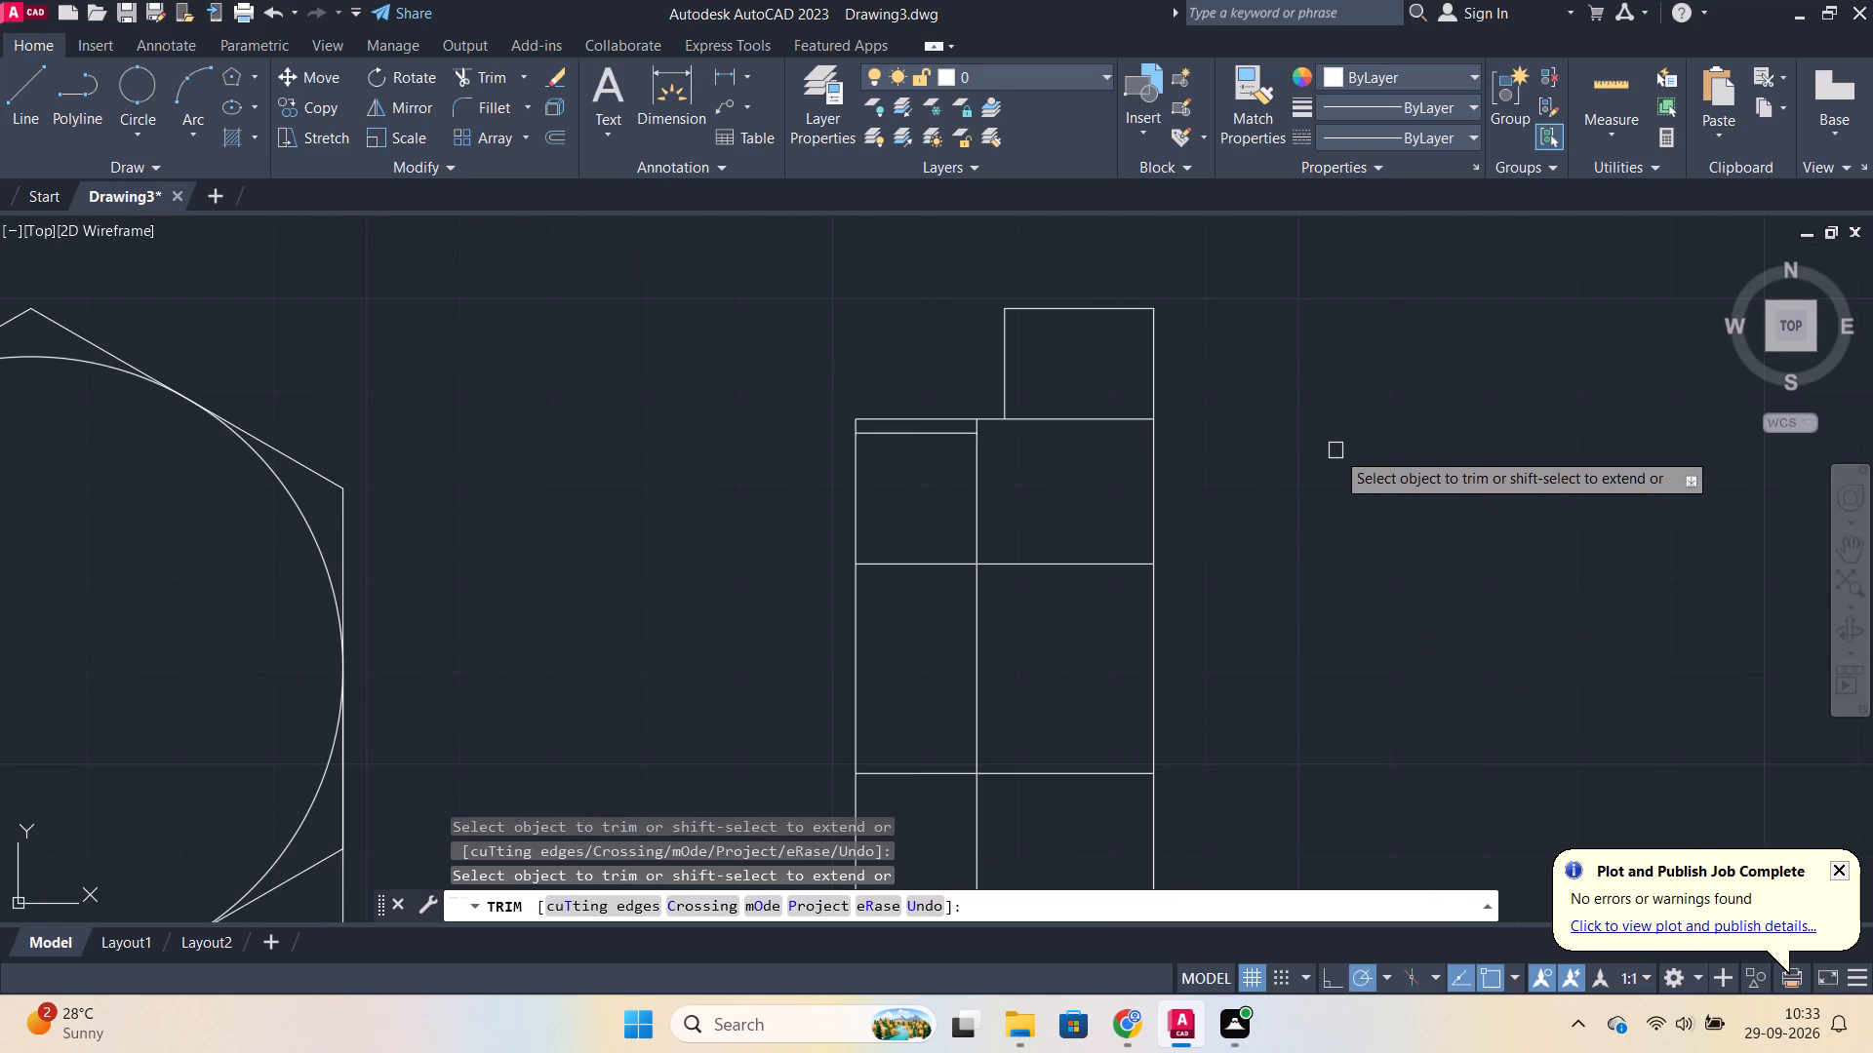
pyautogui.press('Escape')
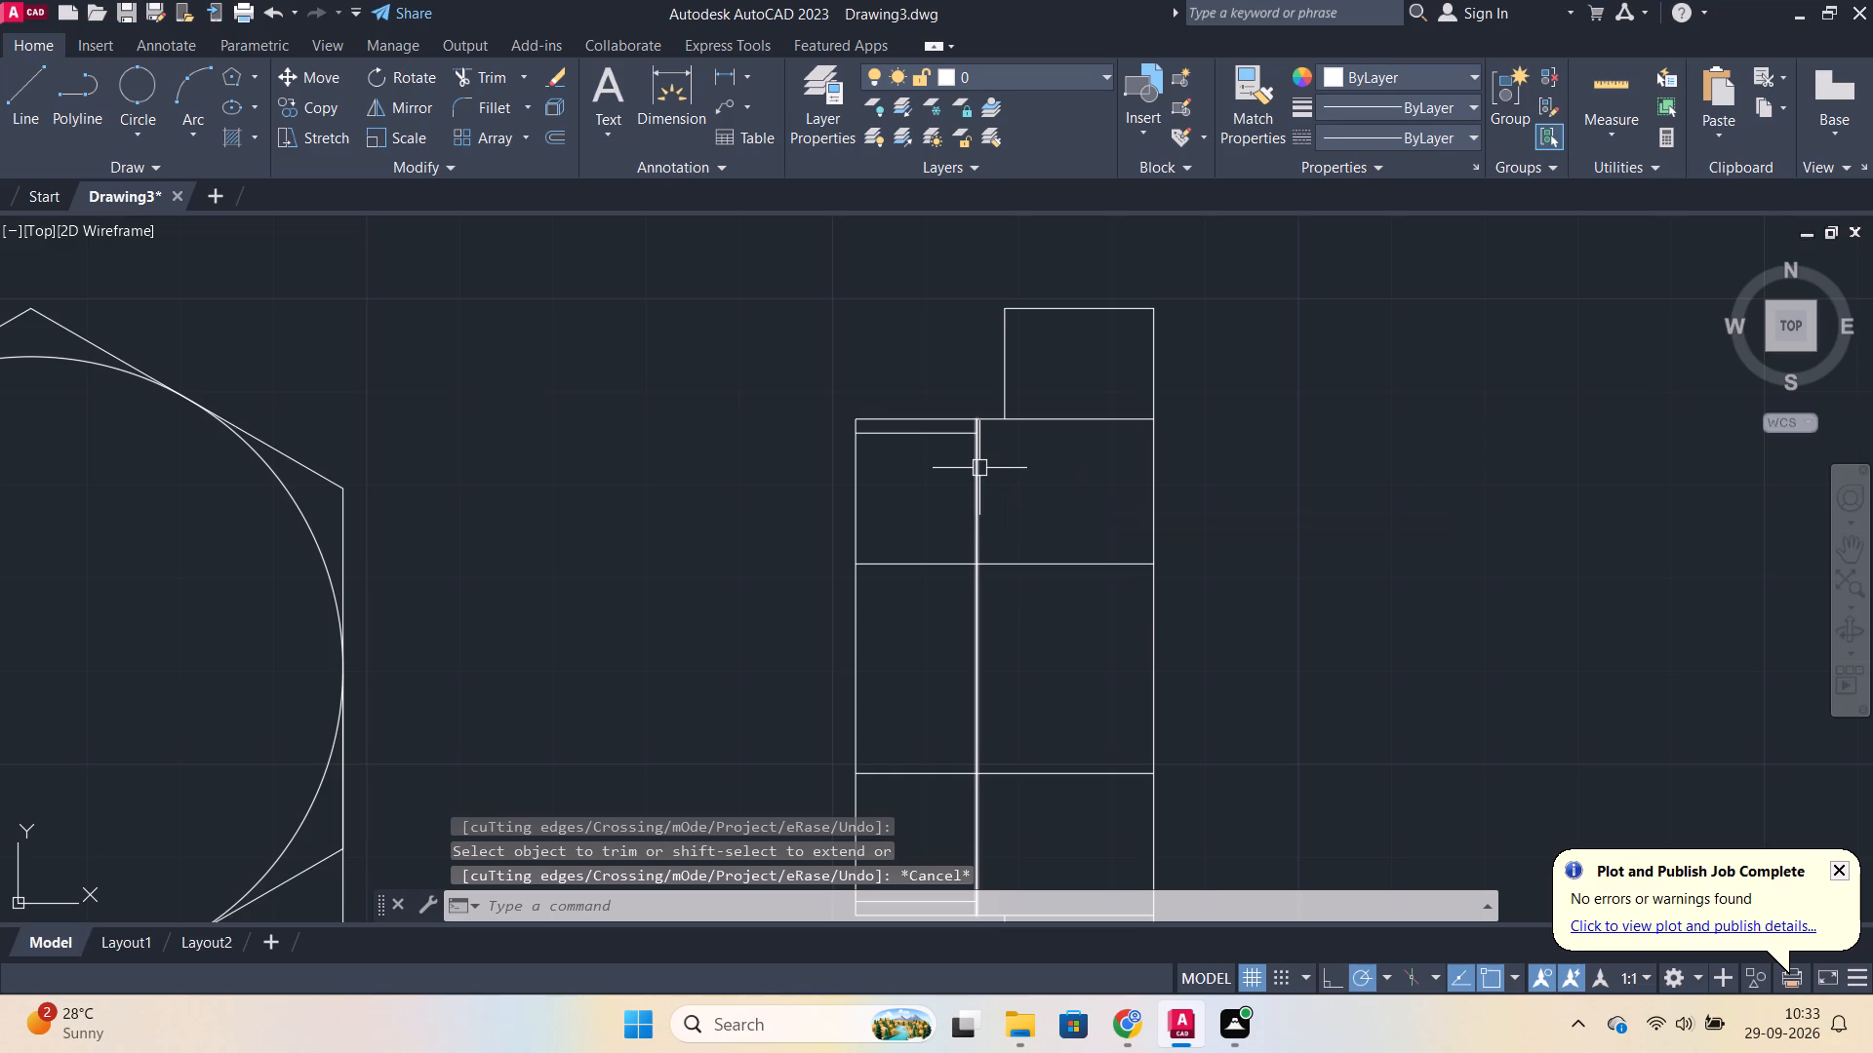
# Change both 1.5-offset horizontal lines and the vertical line they end on to the ACAD_ISO02W100 linetype.
pyautogui.scroll(3, 979, 468)
pyautogui.middleClick(1019, 448)
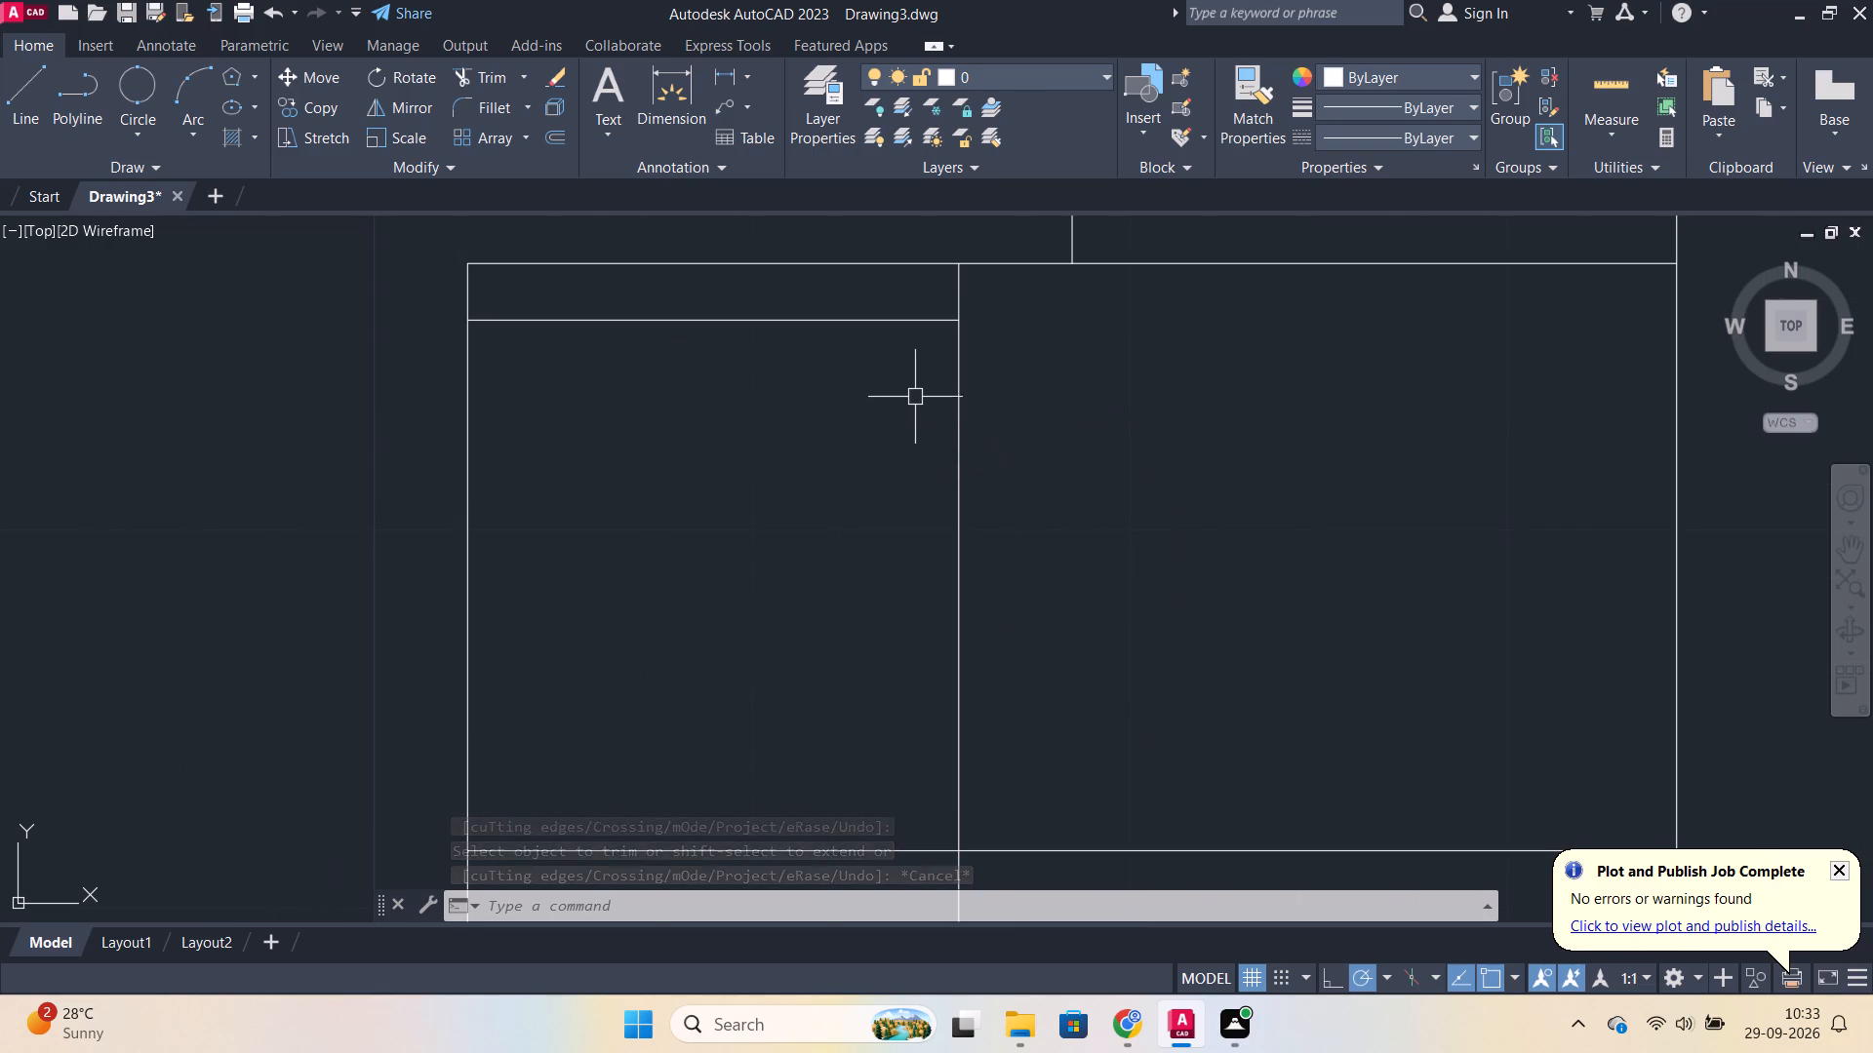
pyautogui.scroll(-2, 905, 366)
pyautogui.click(860, 350)
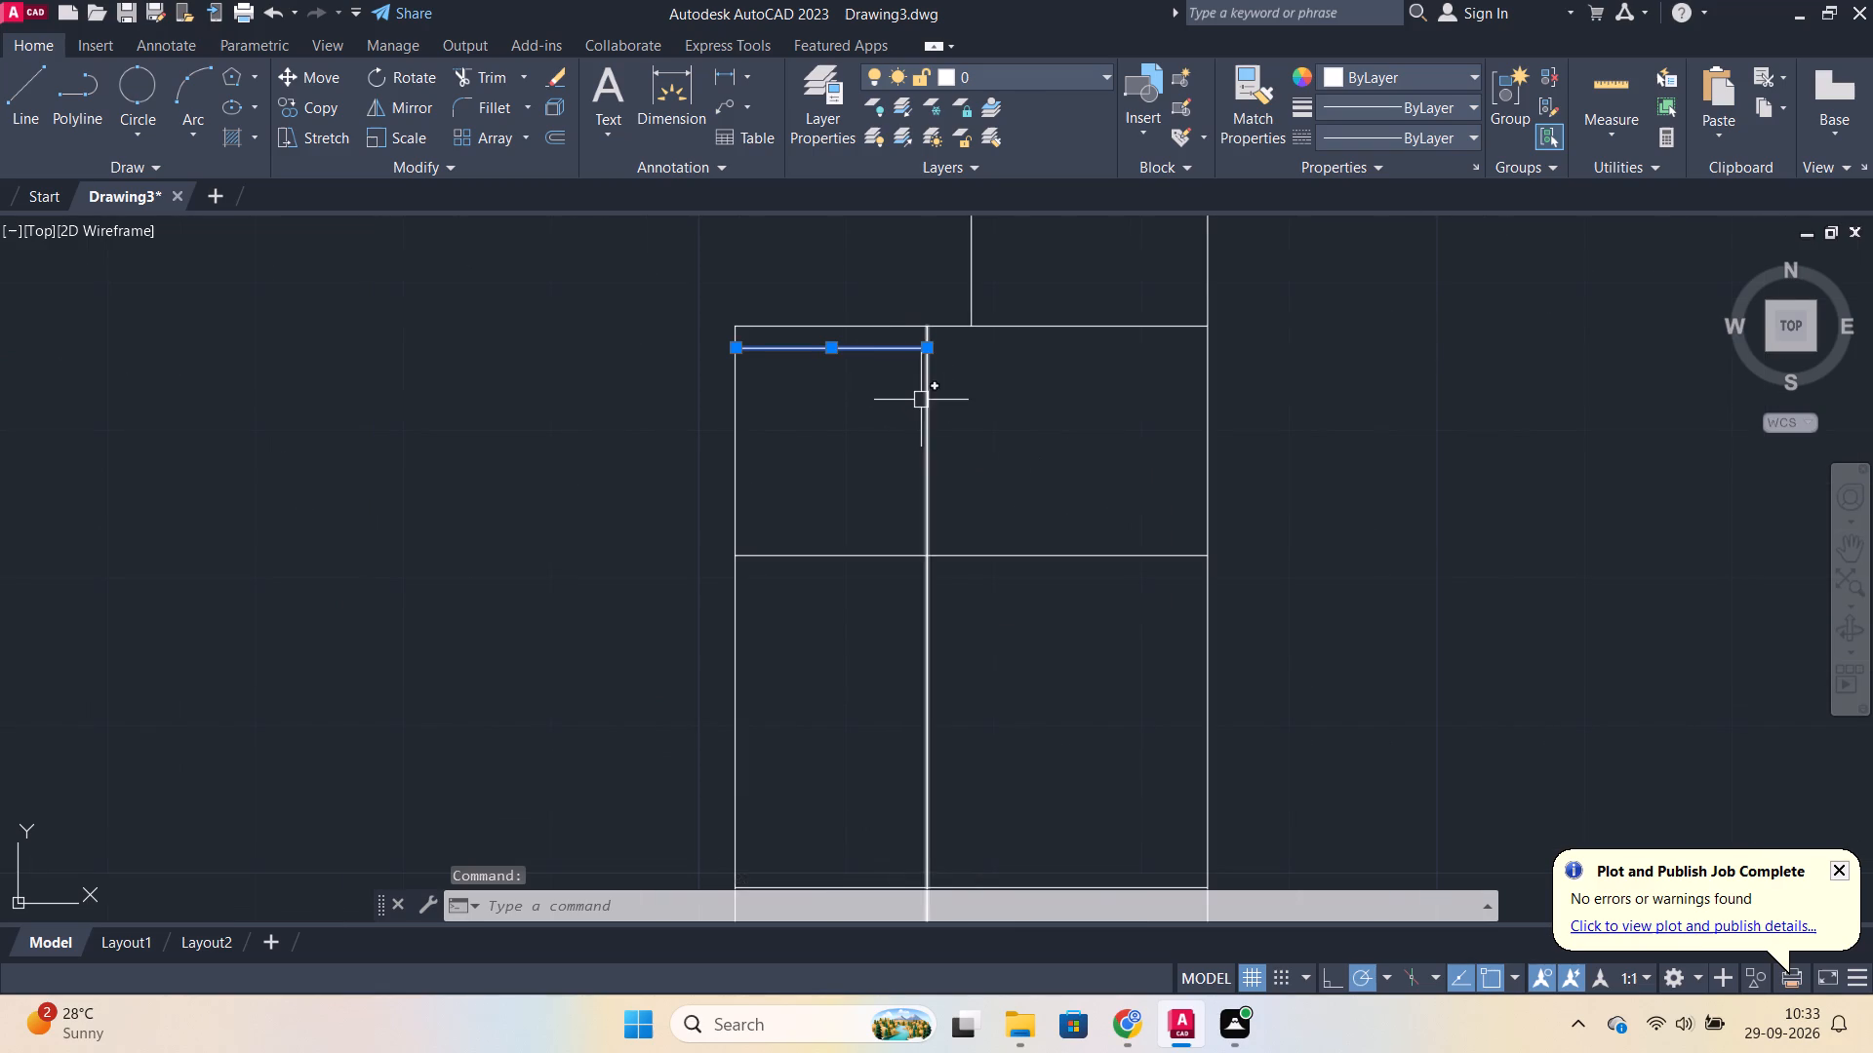
pyautogui.click(921, 400)
pyautogui.scroll(-2, 942, 445)
pyautogui.scroll(2, 936, 744)
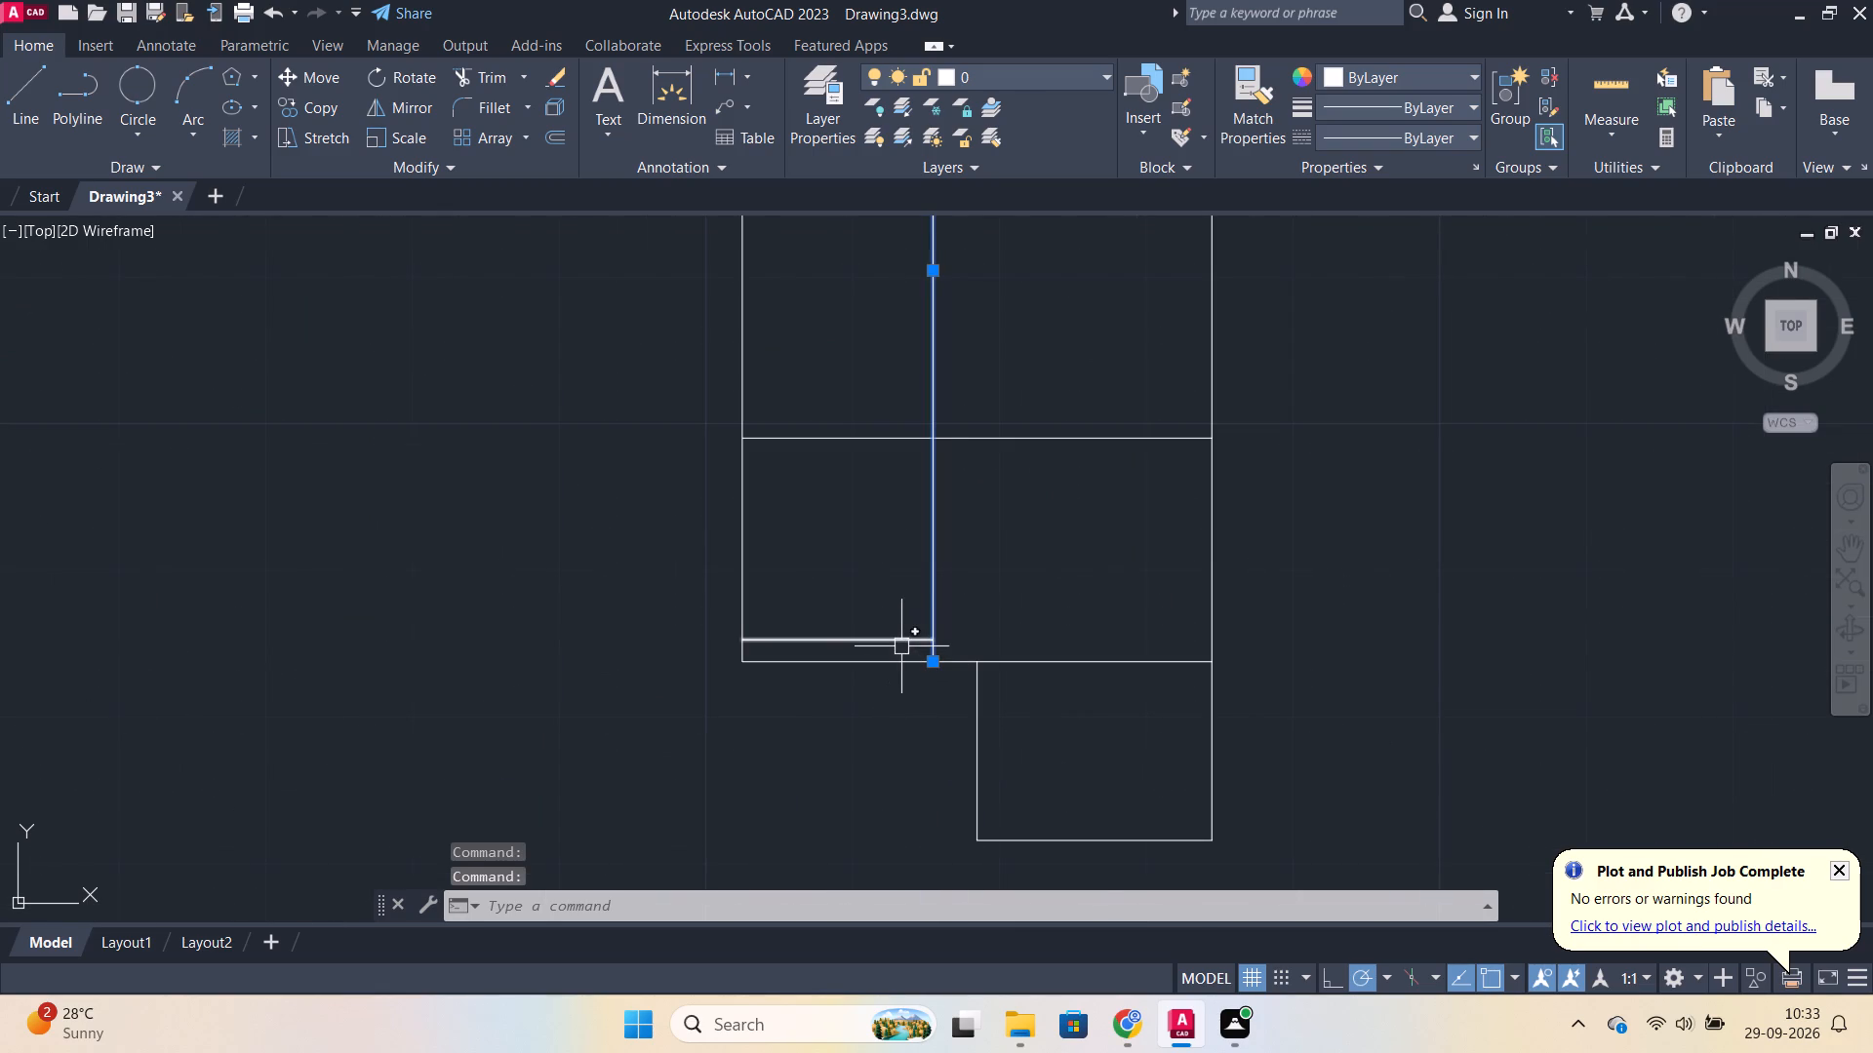
pyautogui.click(900, 645)
pyautogui.click(1390, 134)
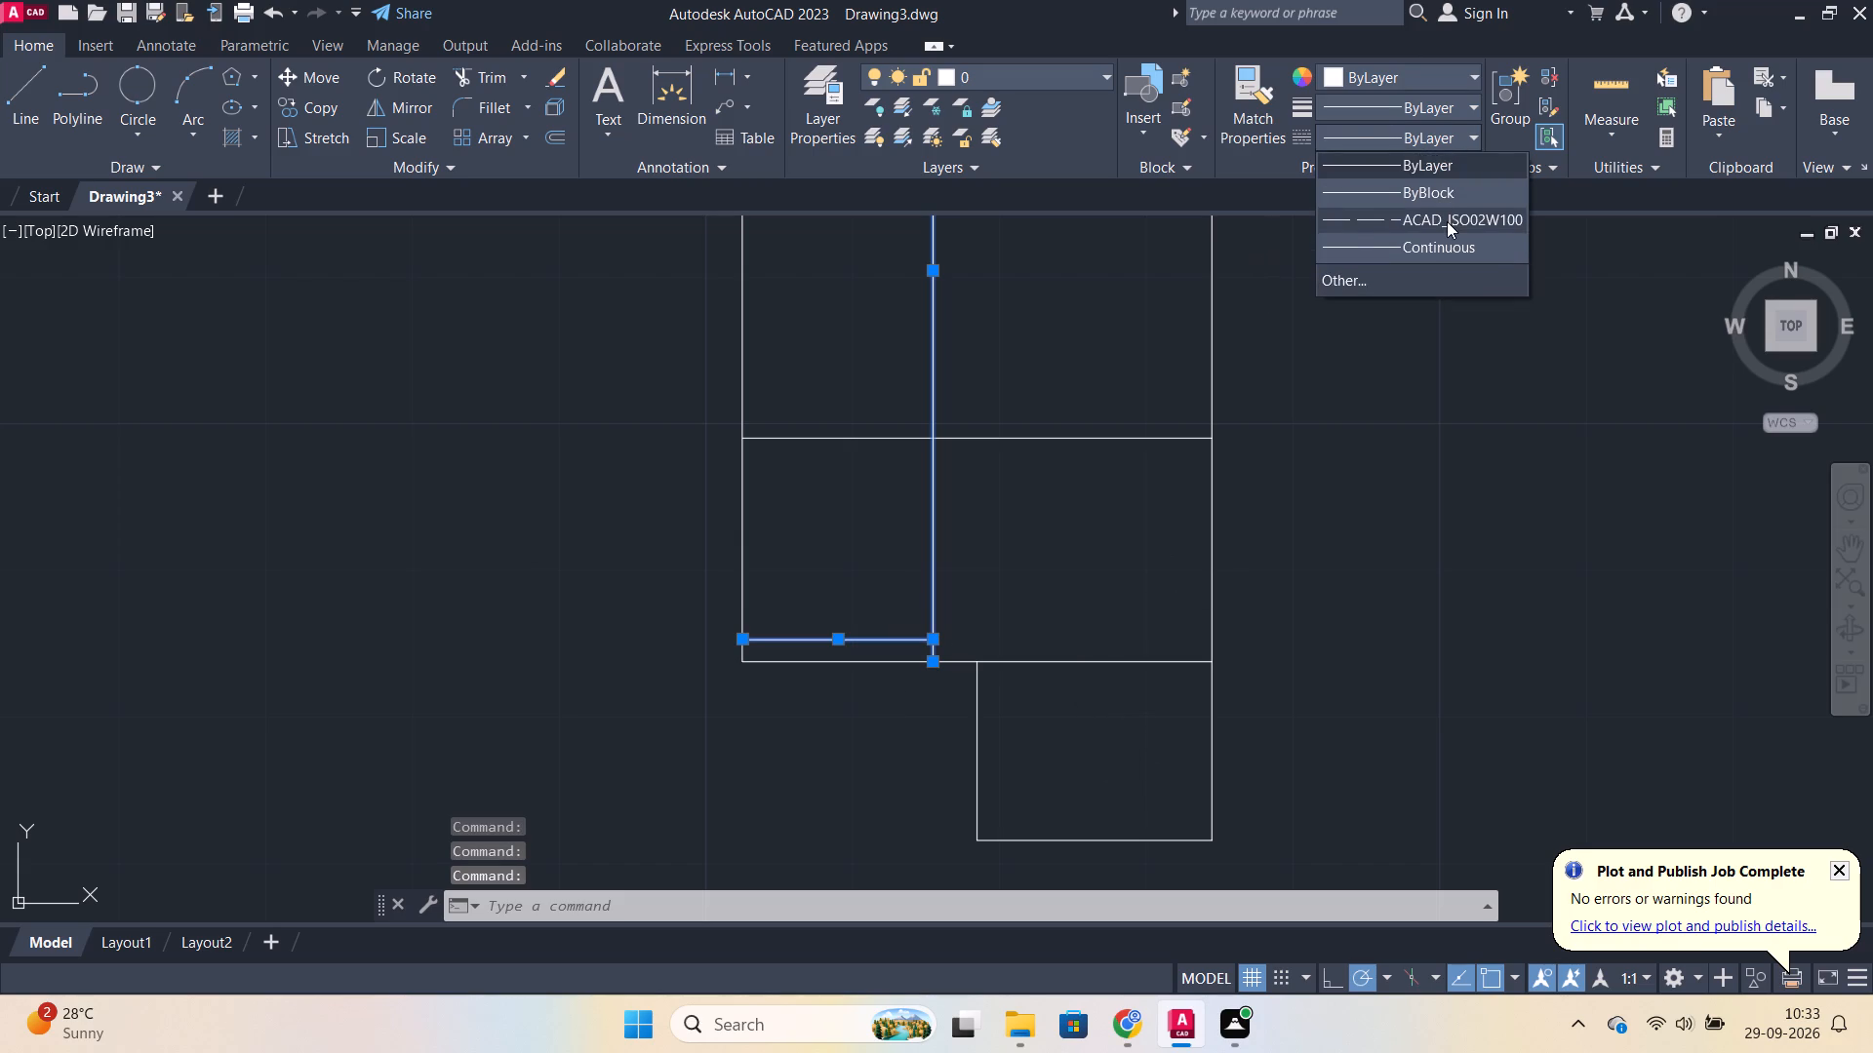
pyautogui.click(1447, 221)
pyautogui.scroll(-2, 1433, 429)
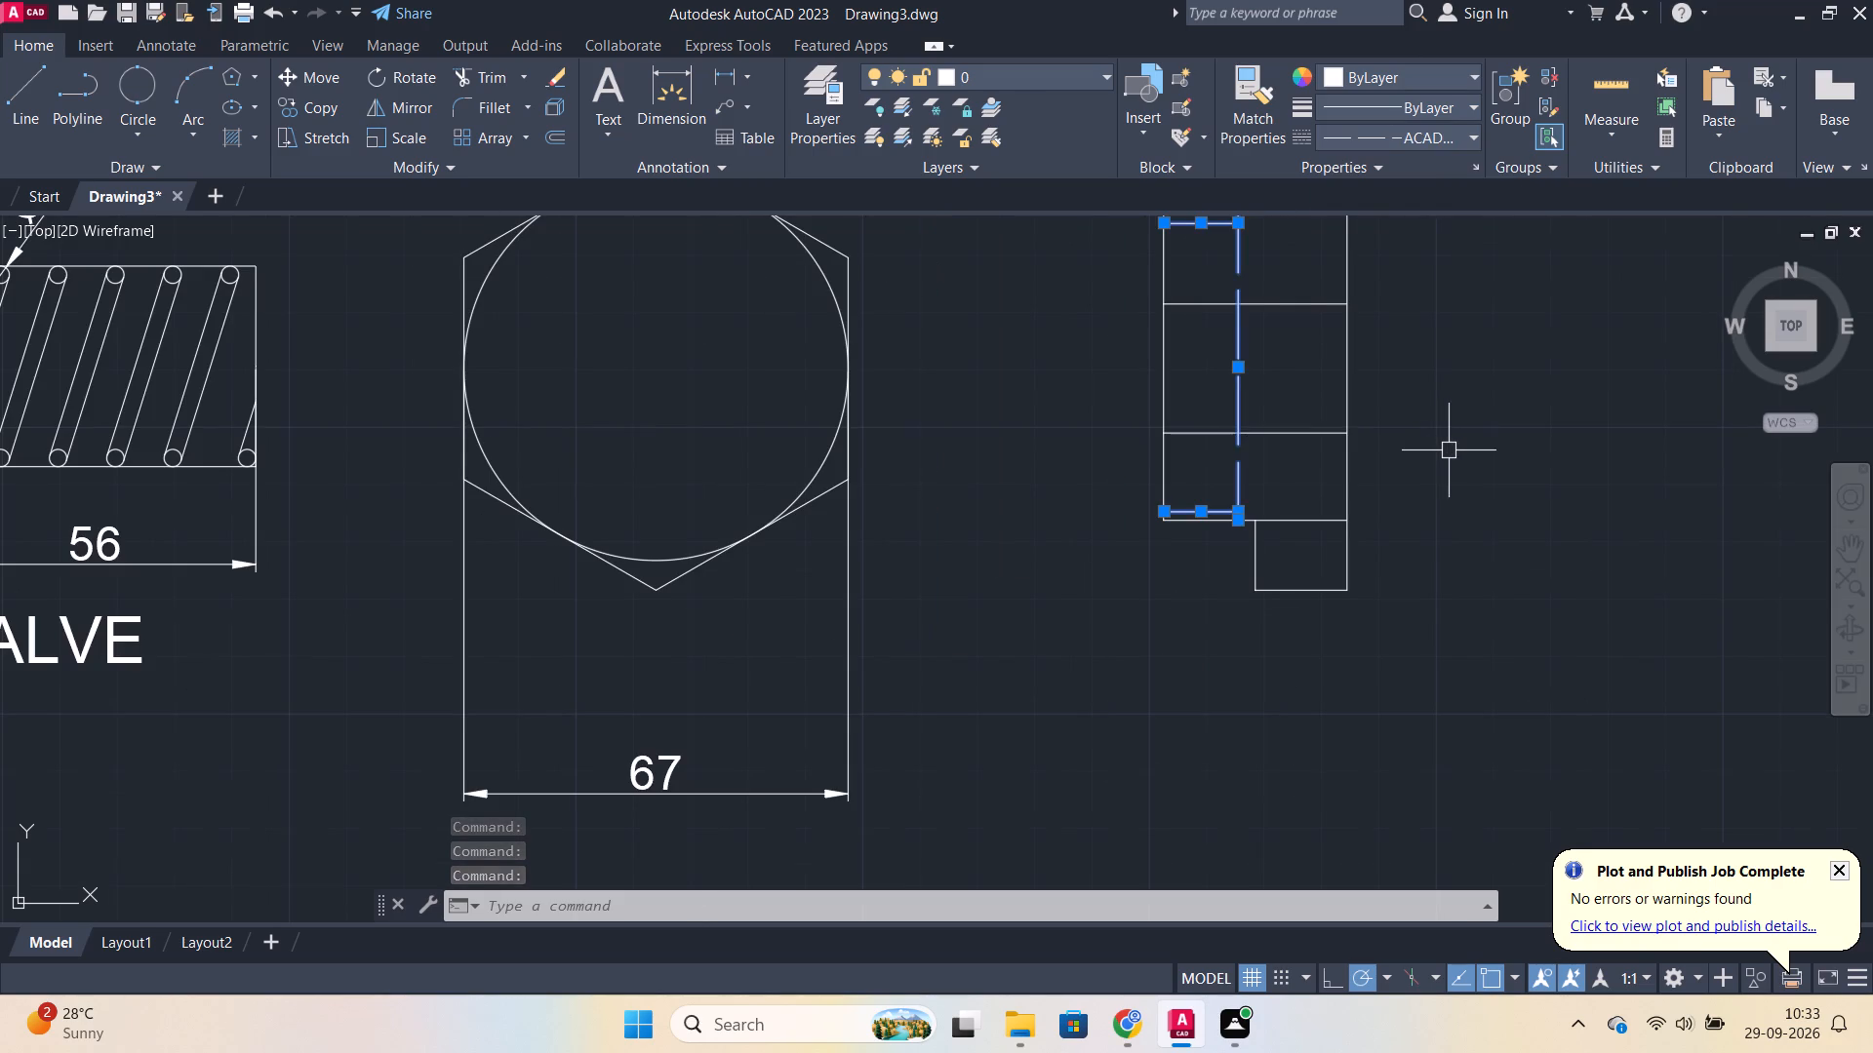
pyautogui.press('Escape')
# Fillet the upper and lower right-hand corners of the hexagonal part's side view with radius 5.
pyautogui.scroll(-1, 1449, 450)
pyautogui.moveTo(1449, 440); pyautogui.dragTo(1369, 645, button='middle')
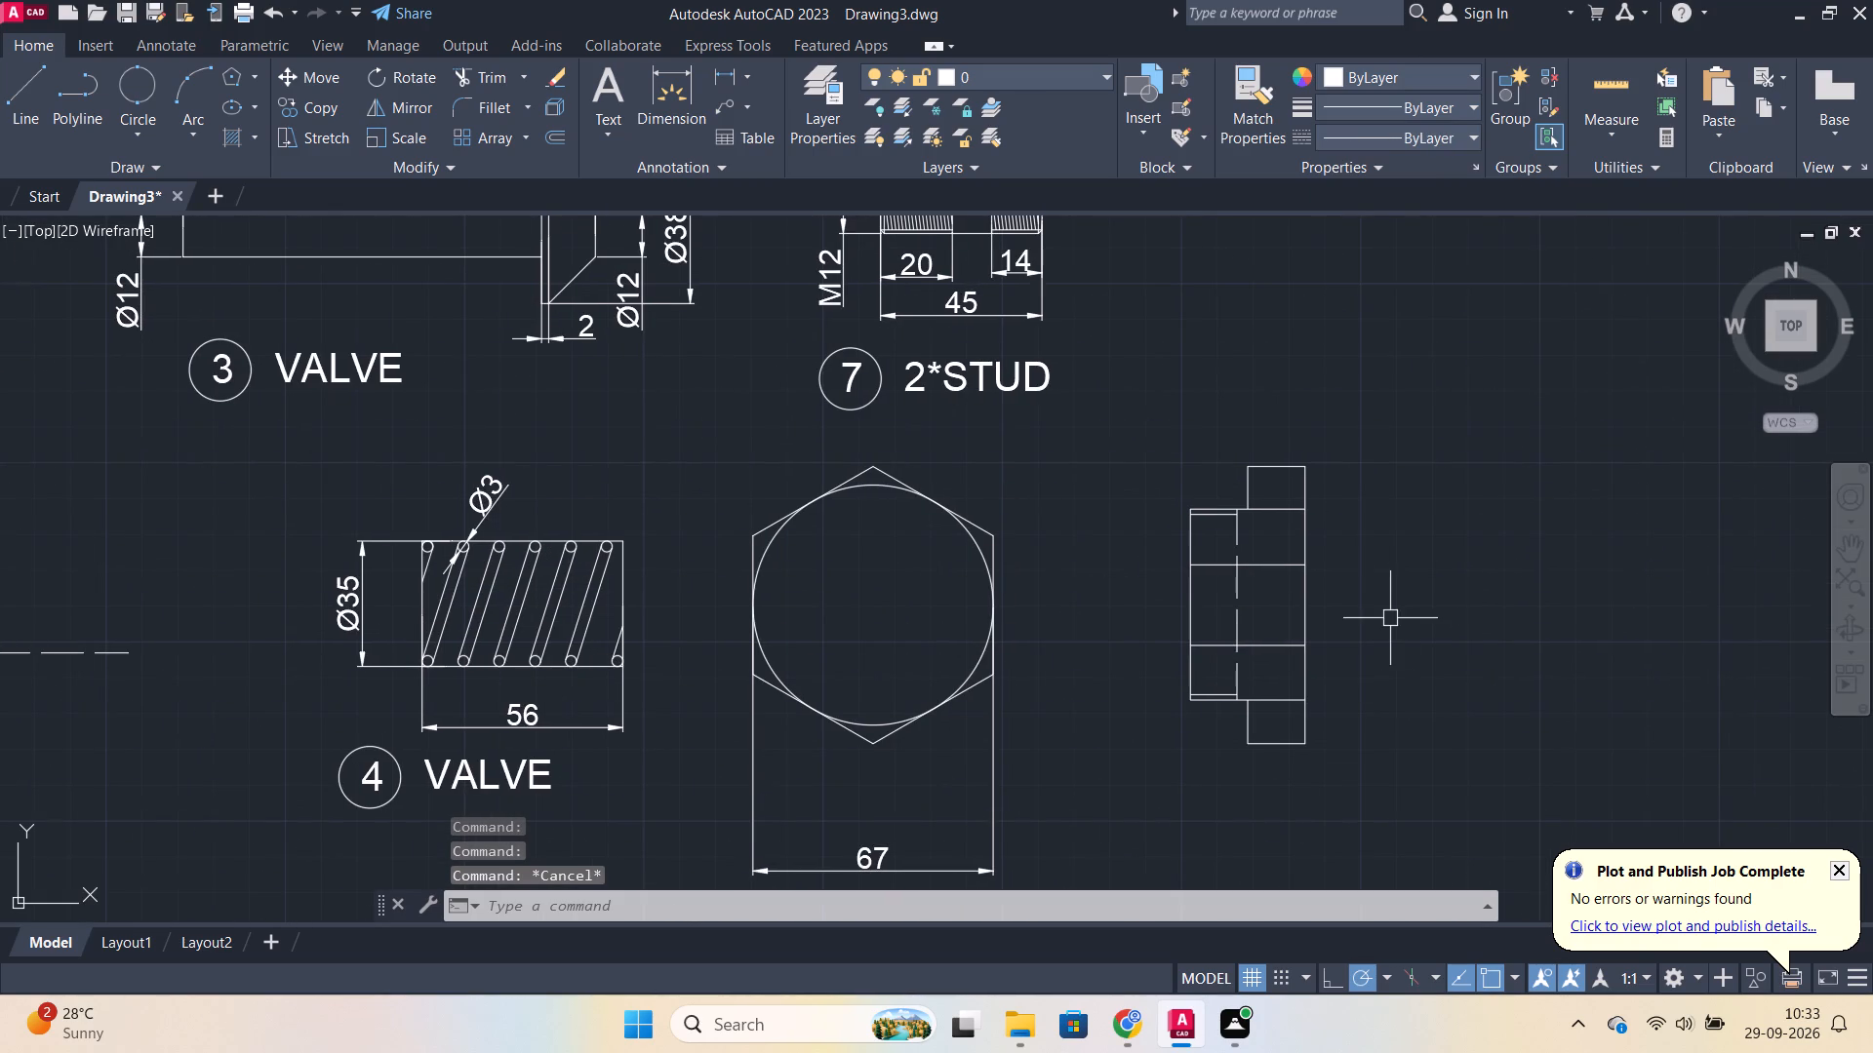
pyautogui.press('f')
pyautogui.press('Return')
pyautogui.press('r')
pyautogui.press('Return')
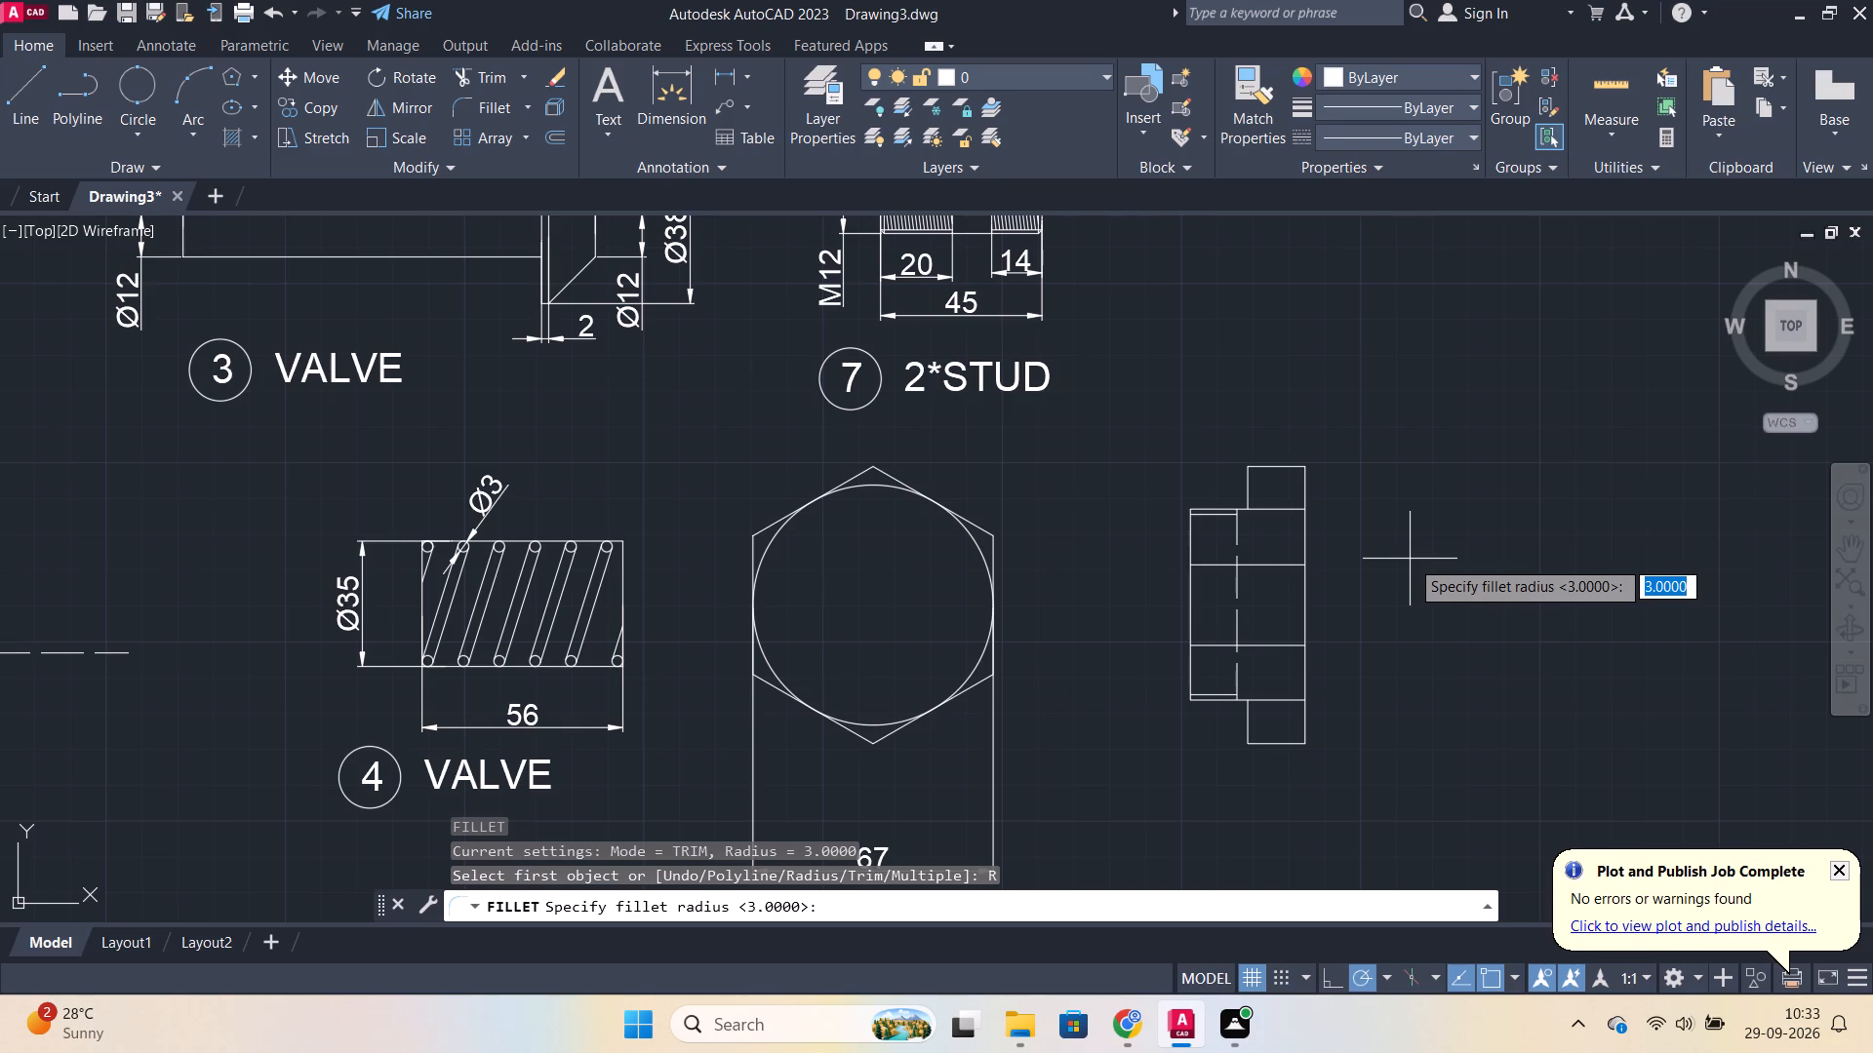
pyautogui.press('5')
pyautogui.press('Return')
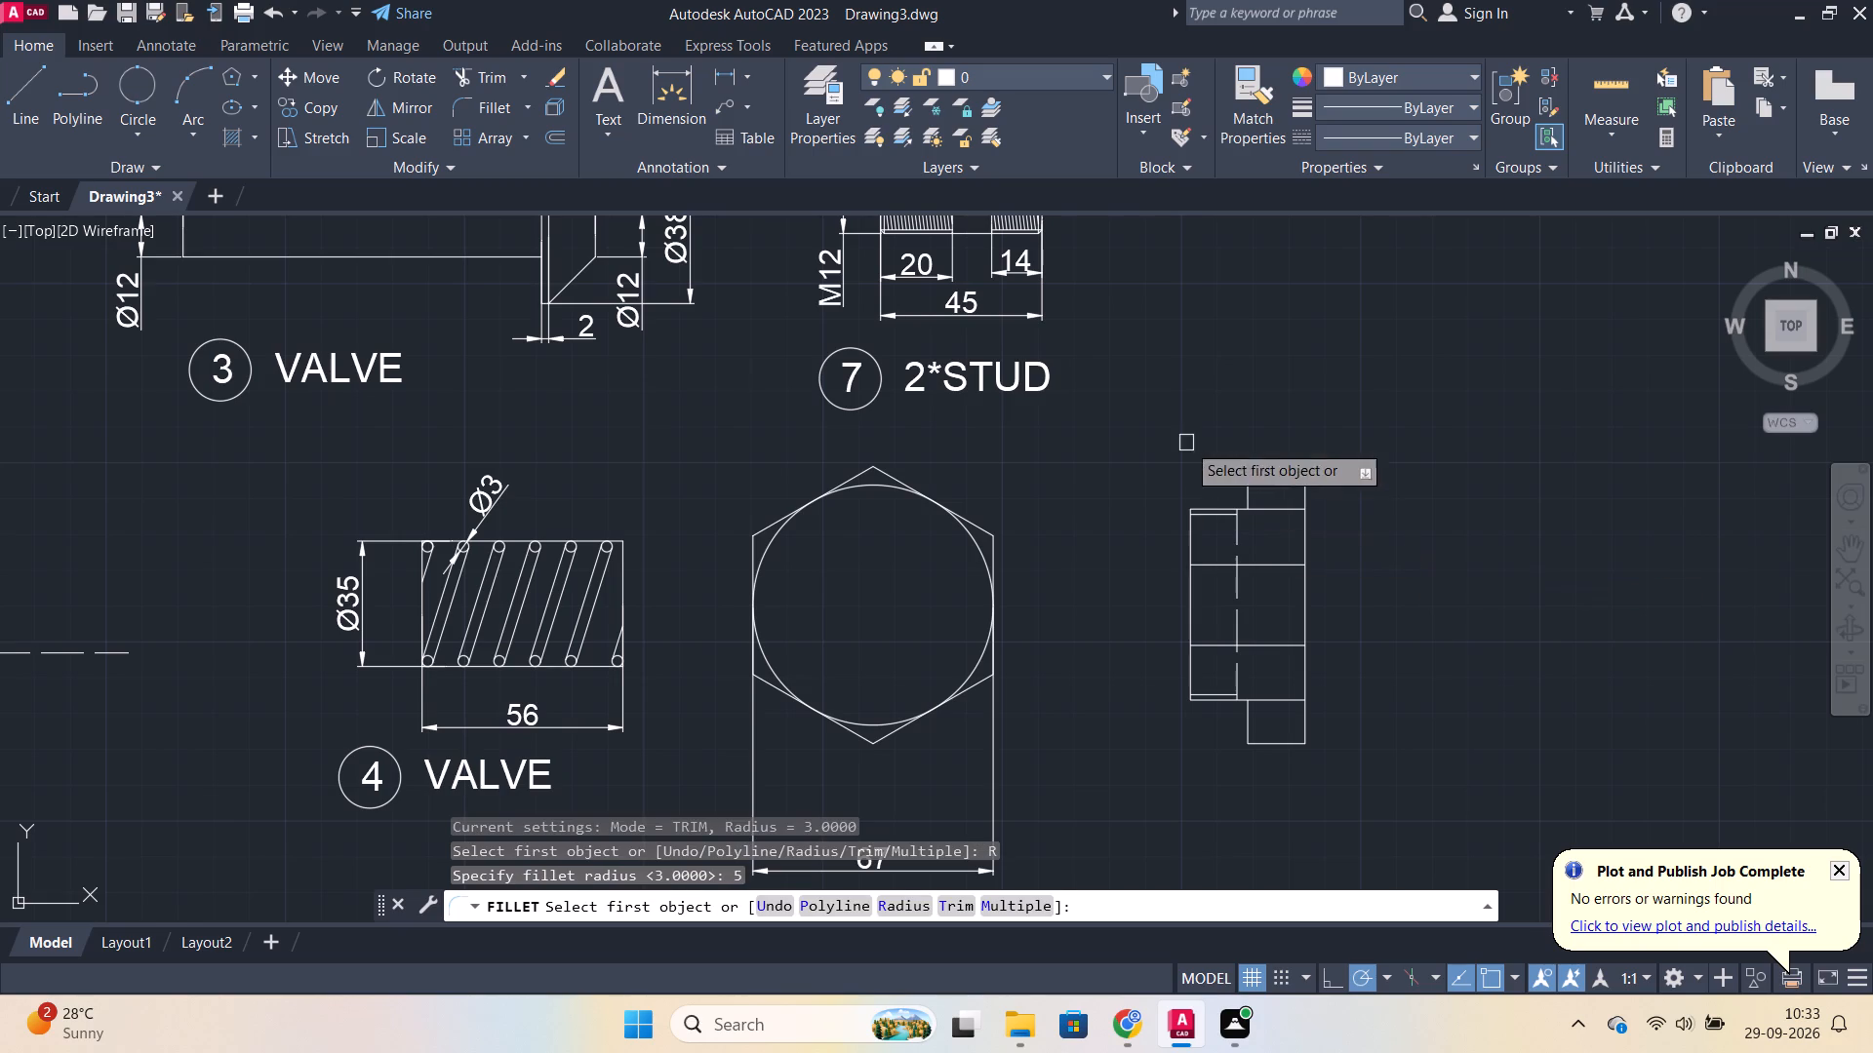
pyautogui.click(1285, 462)
pyautogui.click(1300, 473)
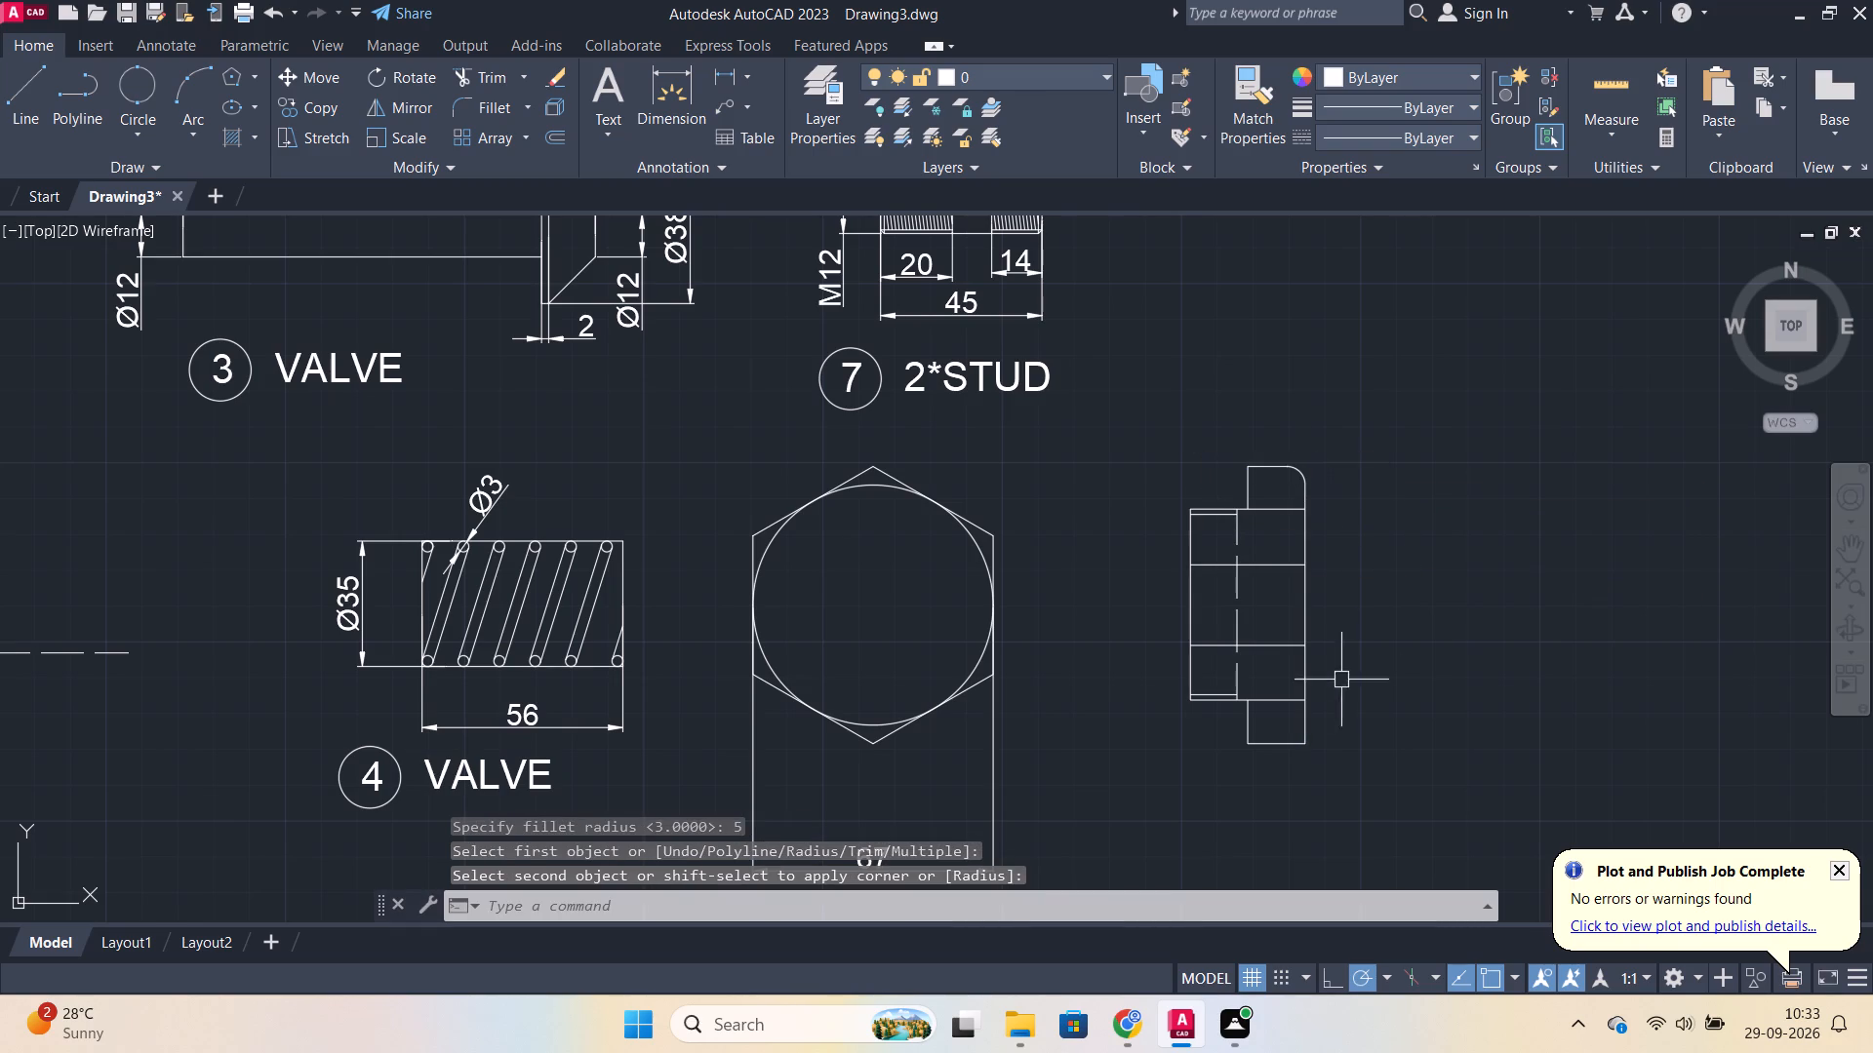
pyautogui.press('space')
pyautogui.click(1303, 727)
pyautogui.click(1295, 742)
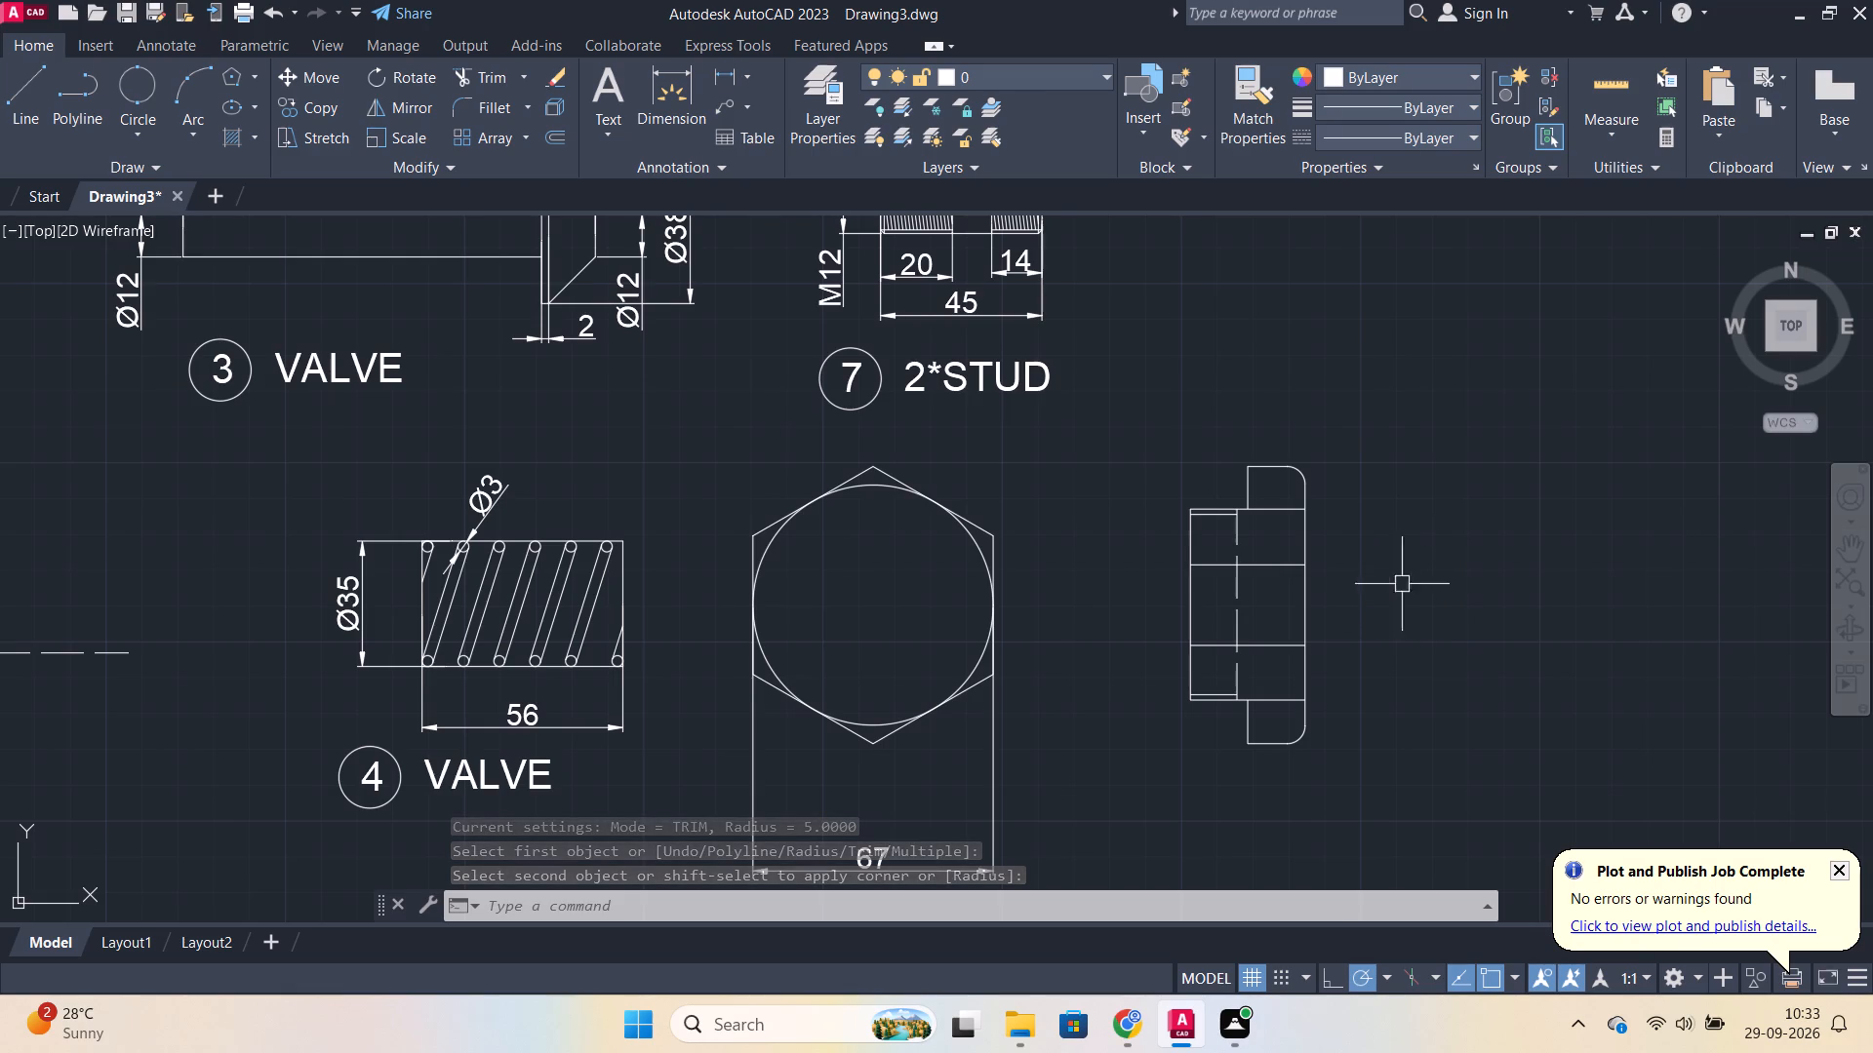
pyautogui.press('Escape')
# Chamfer the upper and lower left corners of the side view's central block with length 1 at 45 degrees.
pyautogui.scroll(3, 1160, 509)
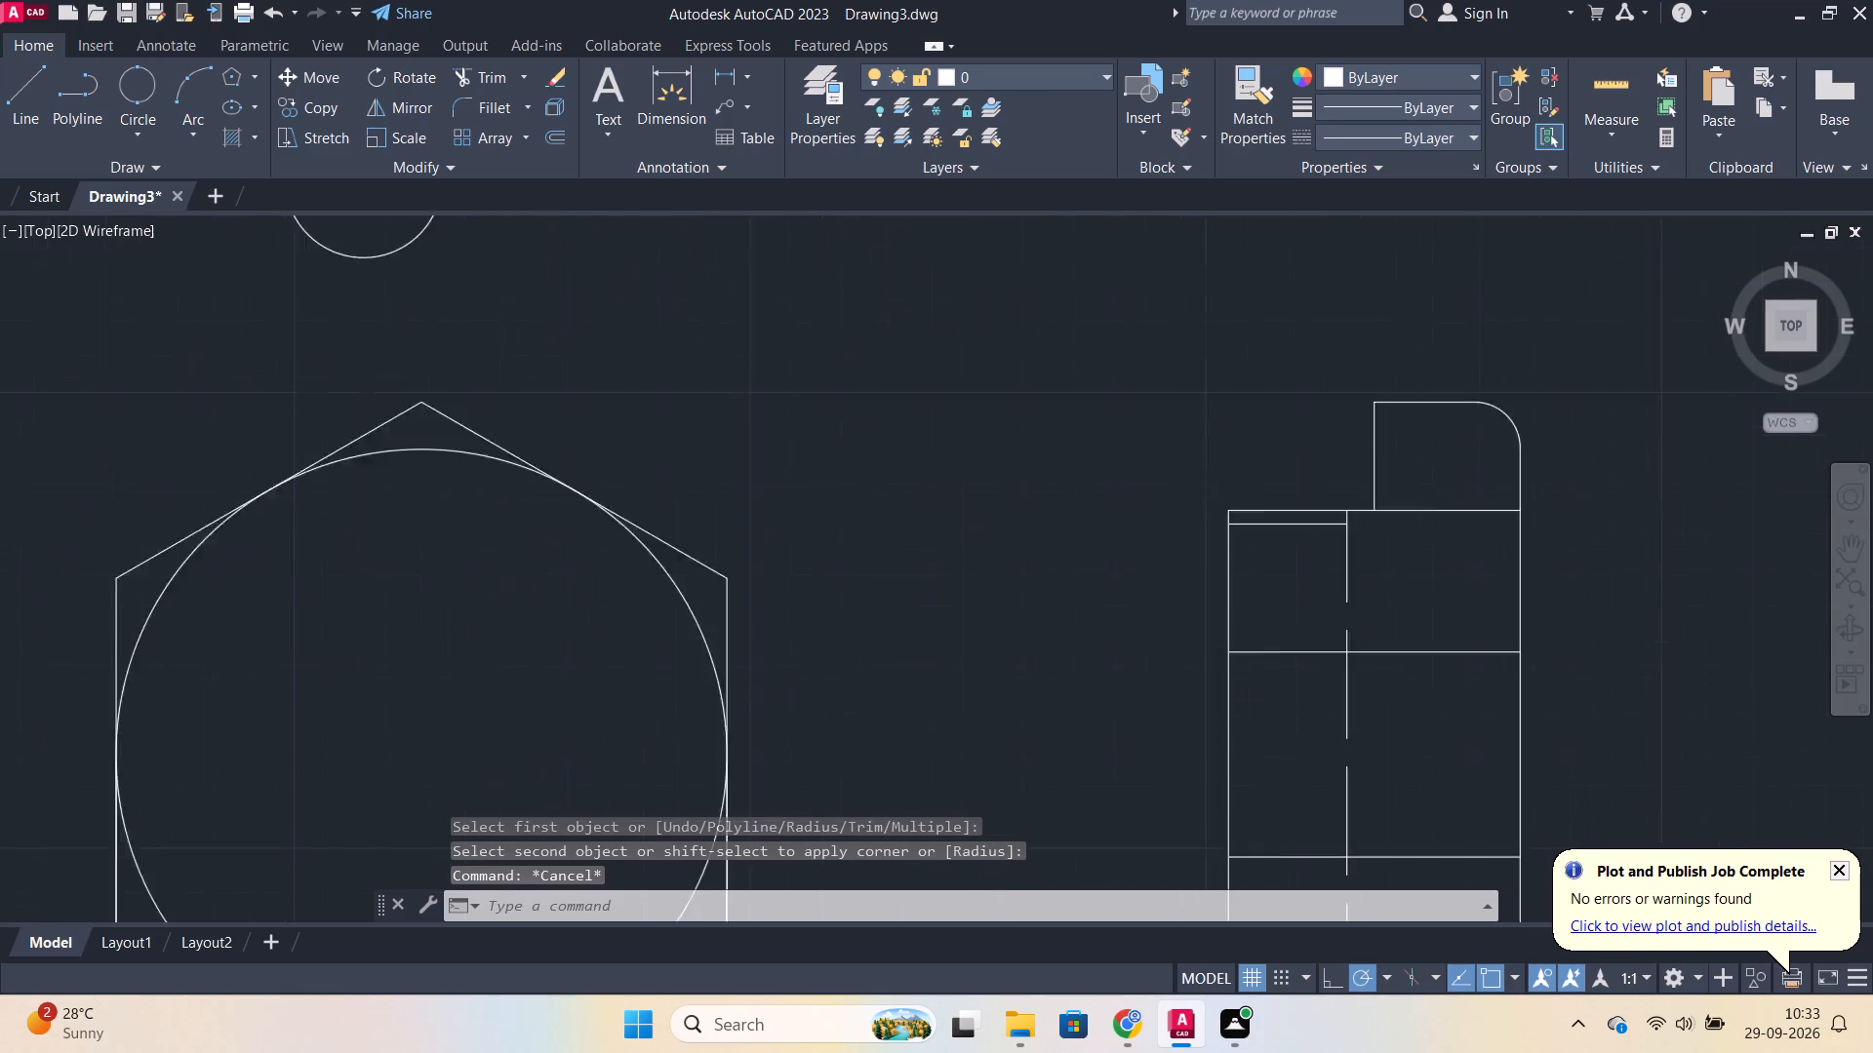
pyautogui.write('CH')
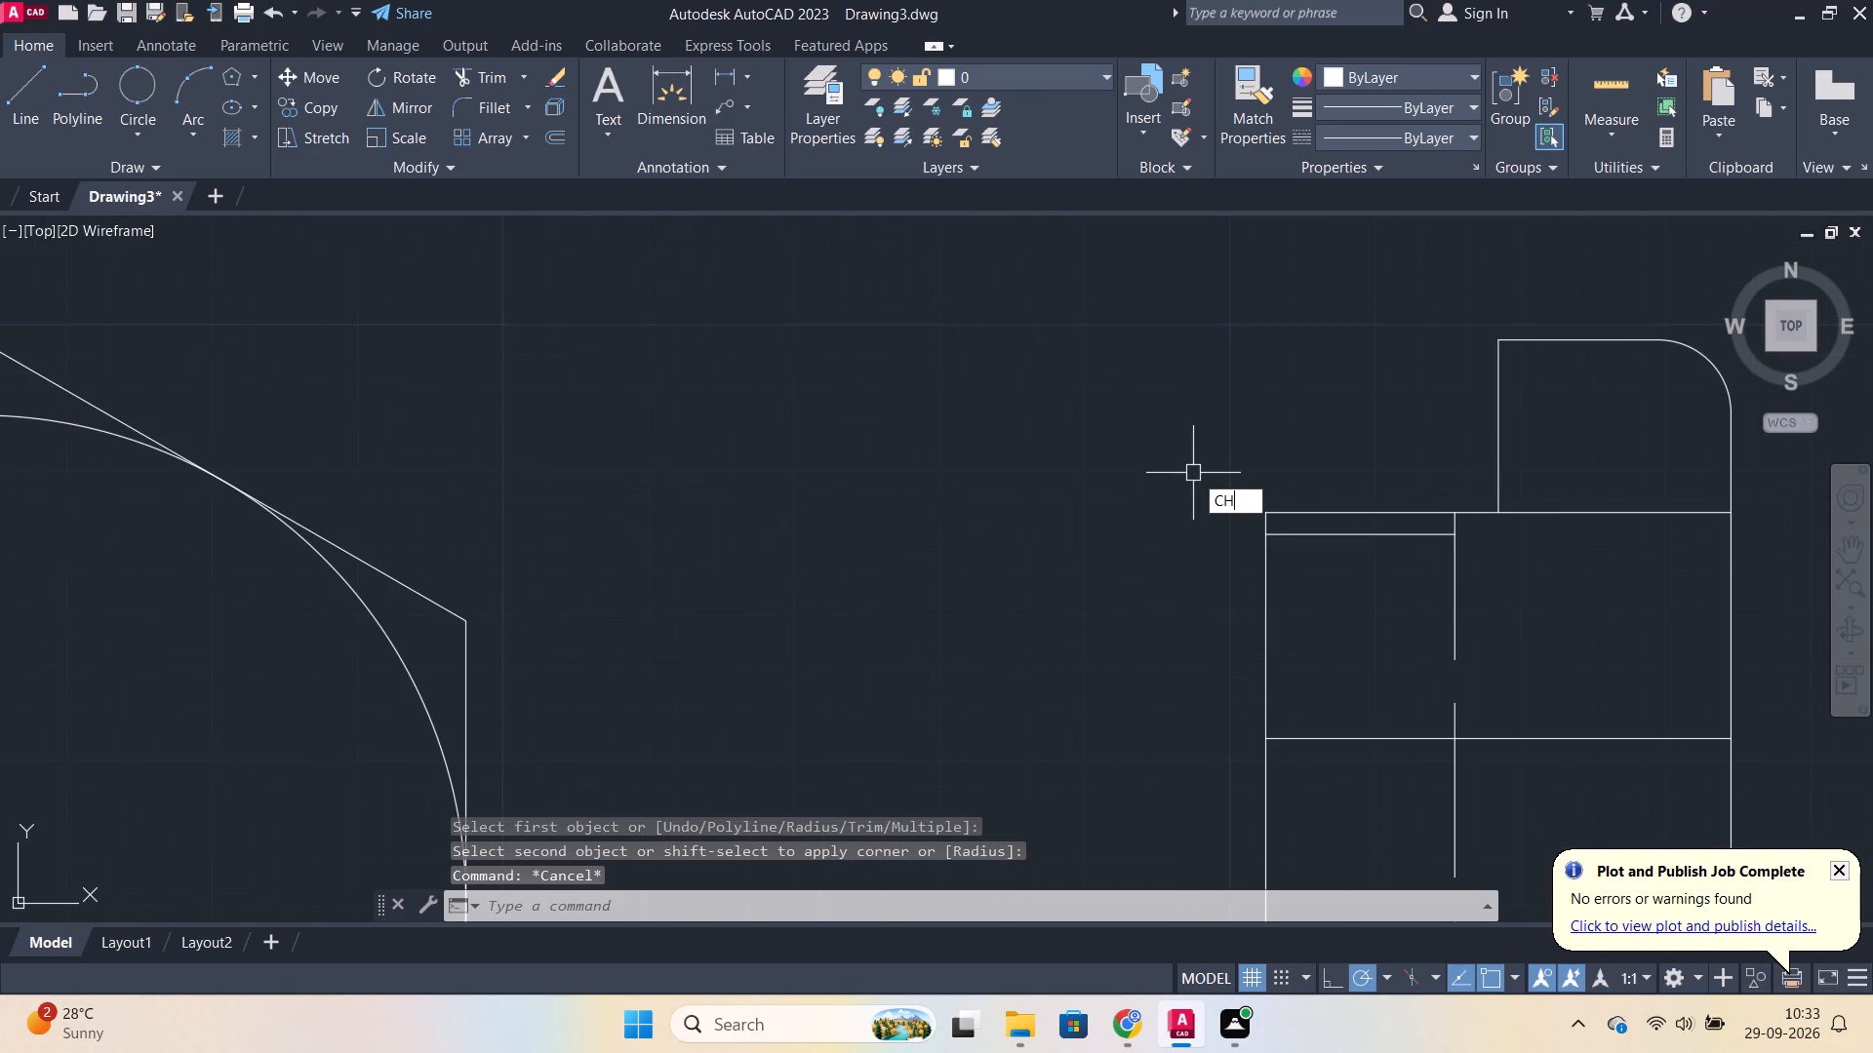
pyautogui.click(1256, 546)
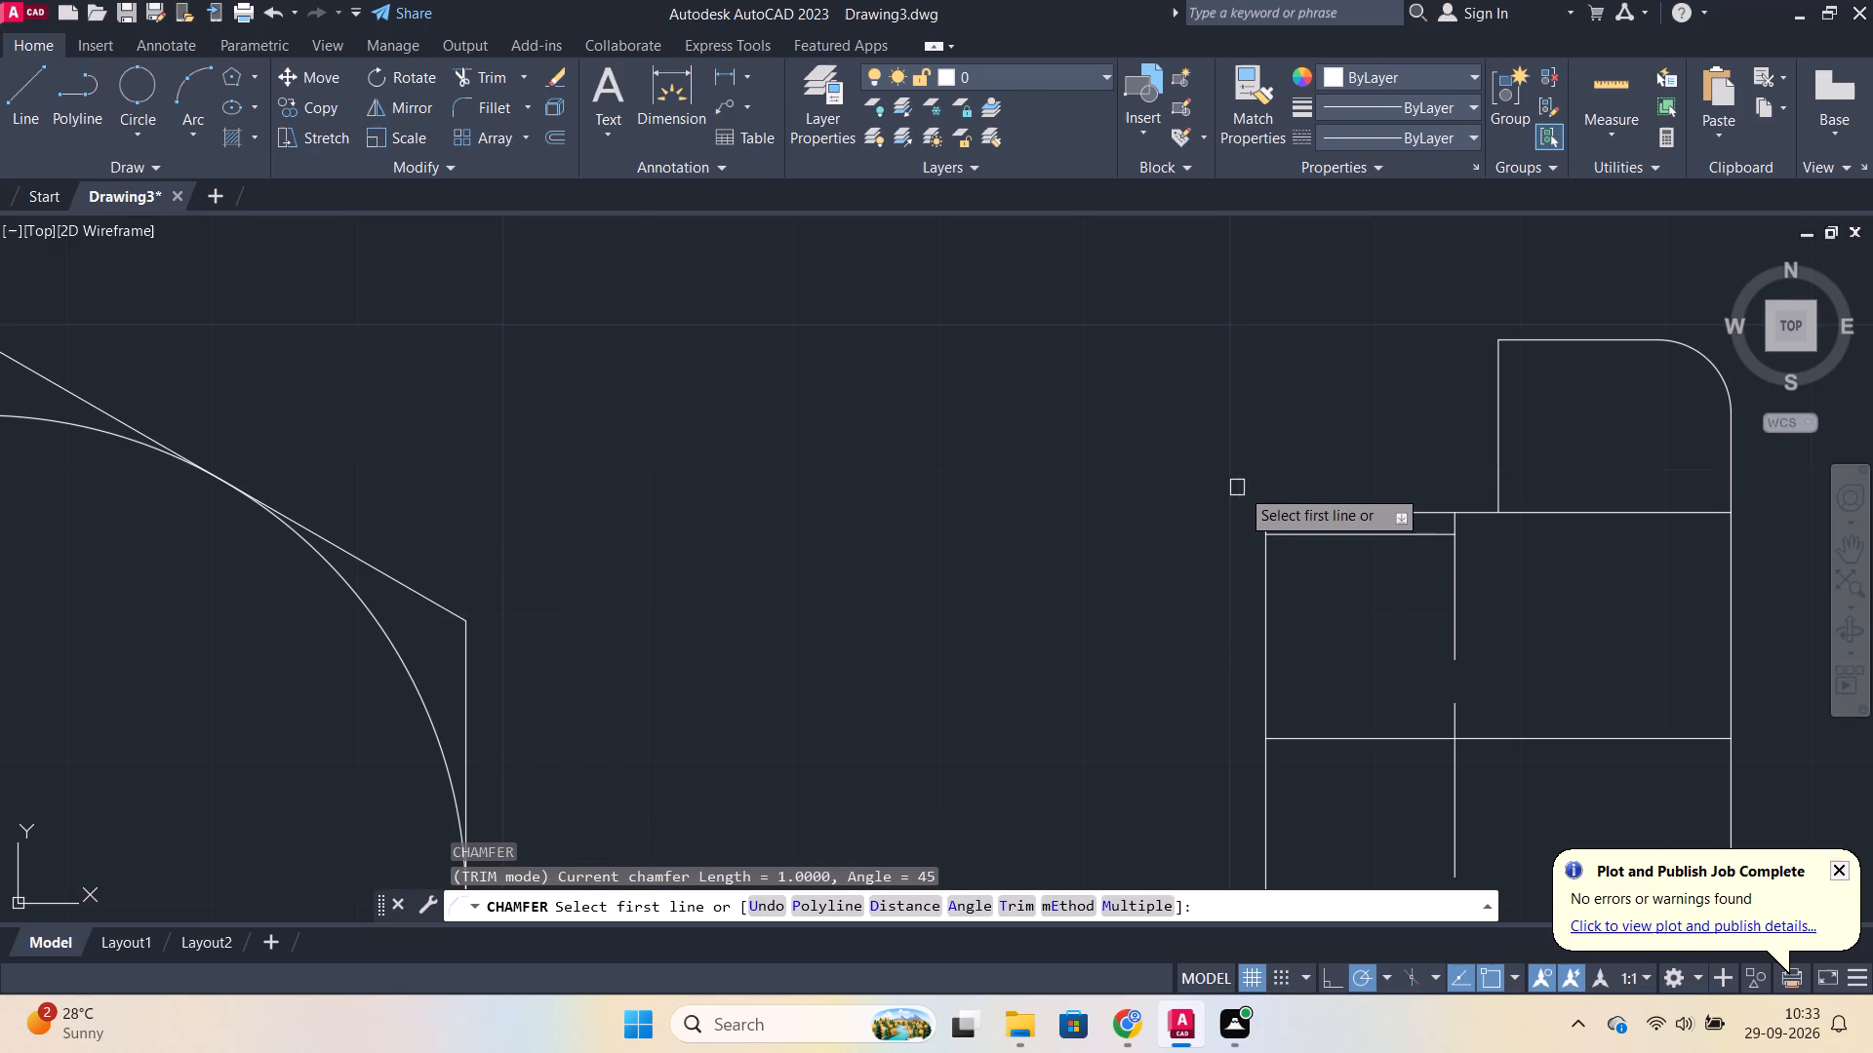
pyautogui.click(973, 904)
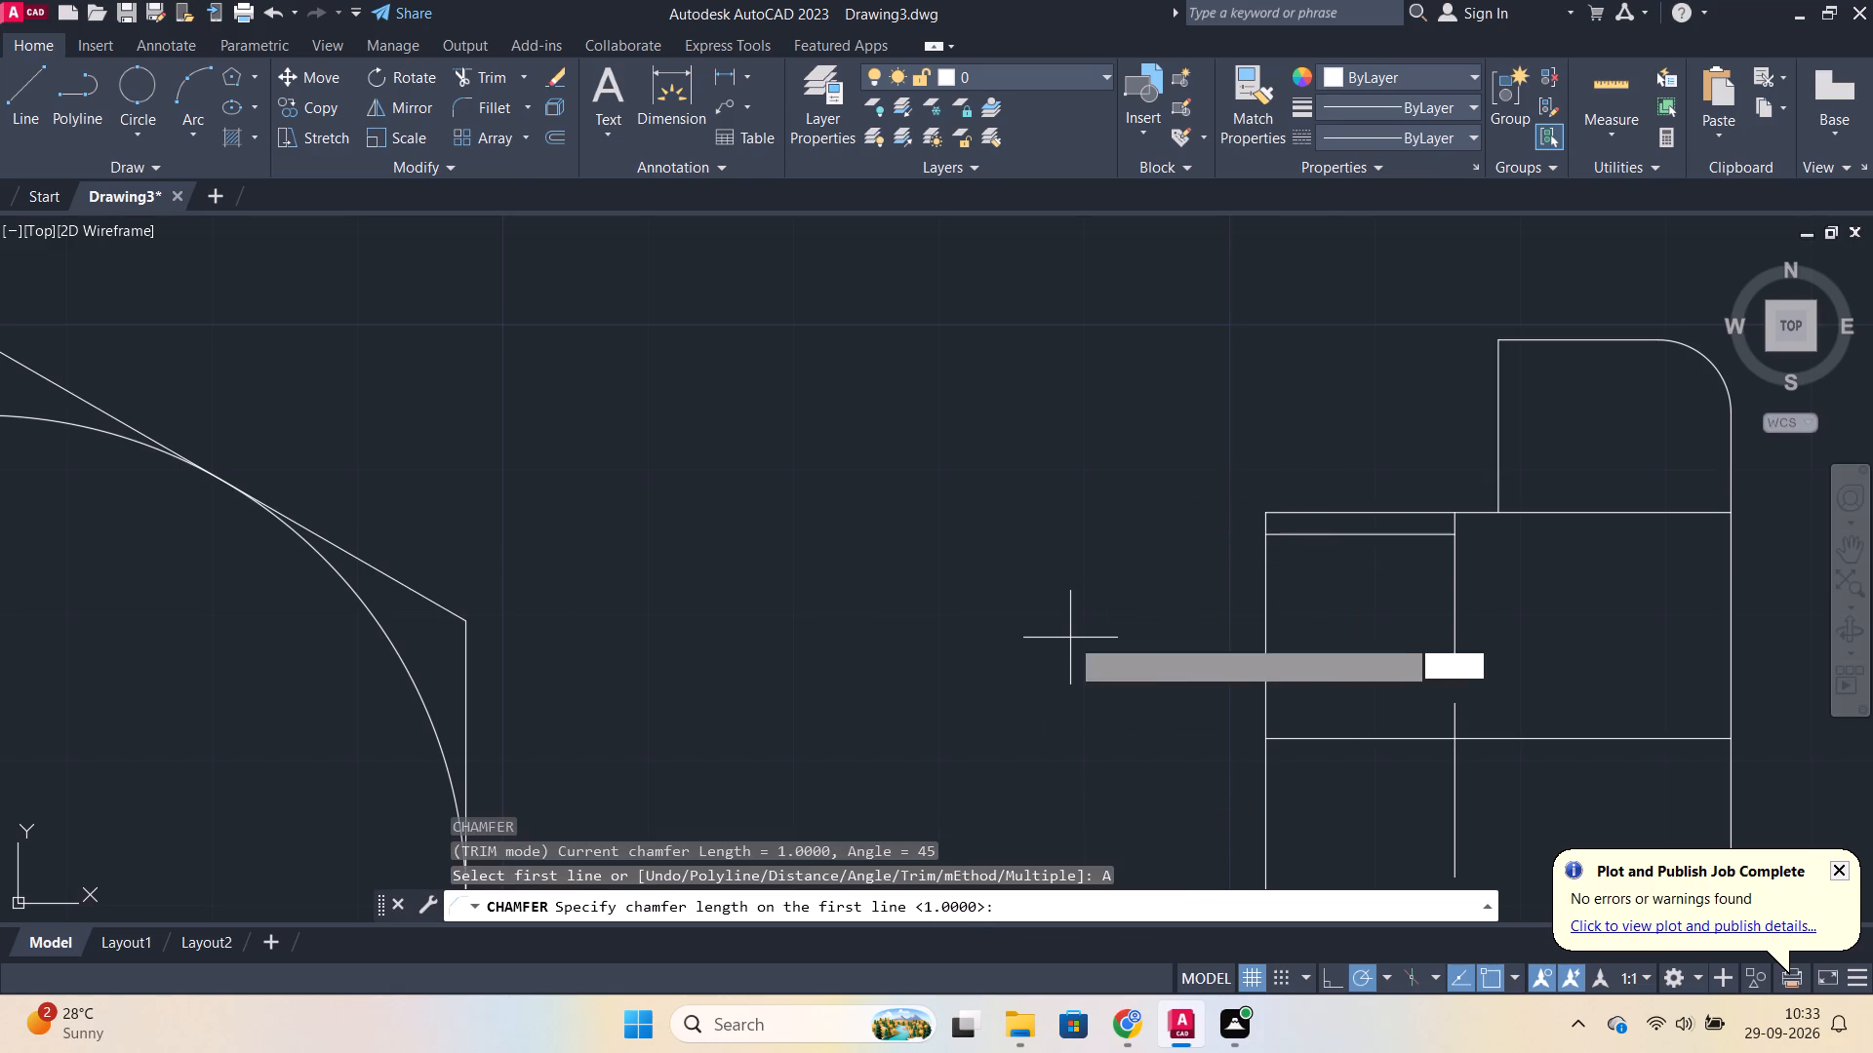
pyautogui.press('1')
pyautogui.press('Return')
pyautogui.write('45')
pyautogui.press('Return')
pyautogui.click(1262, 555)
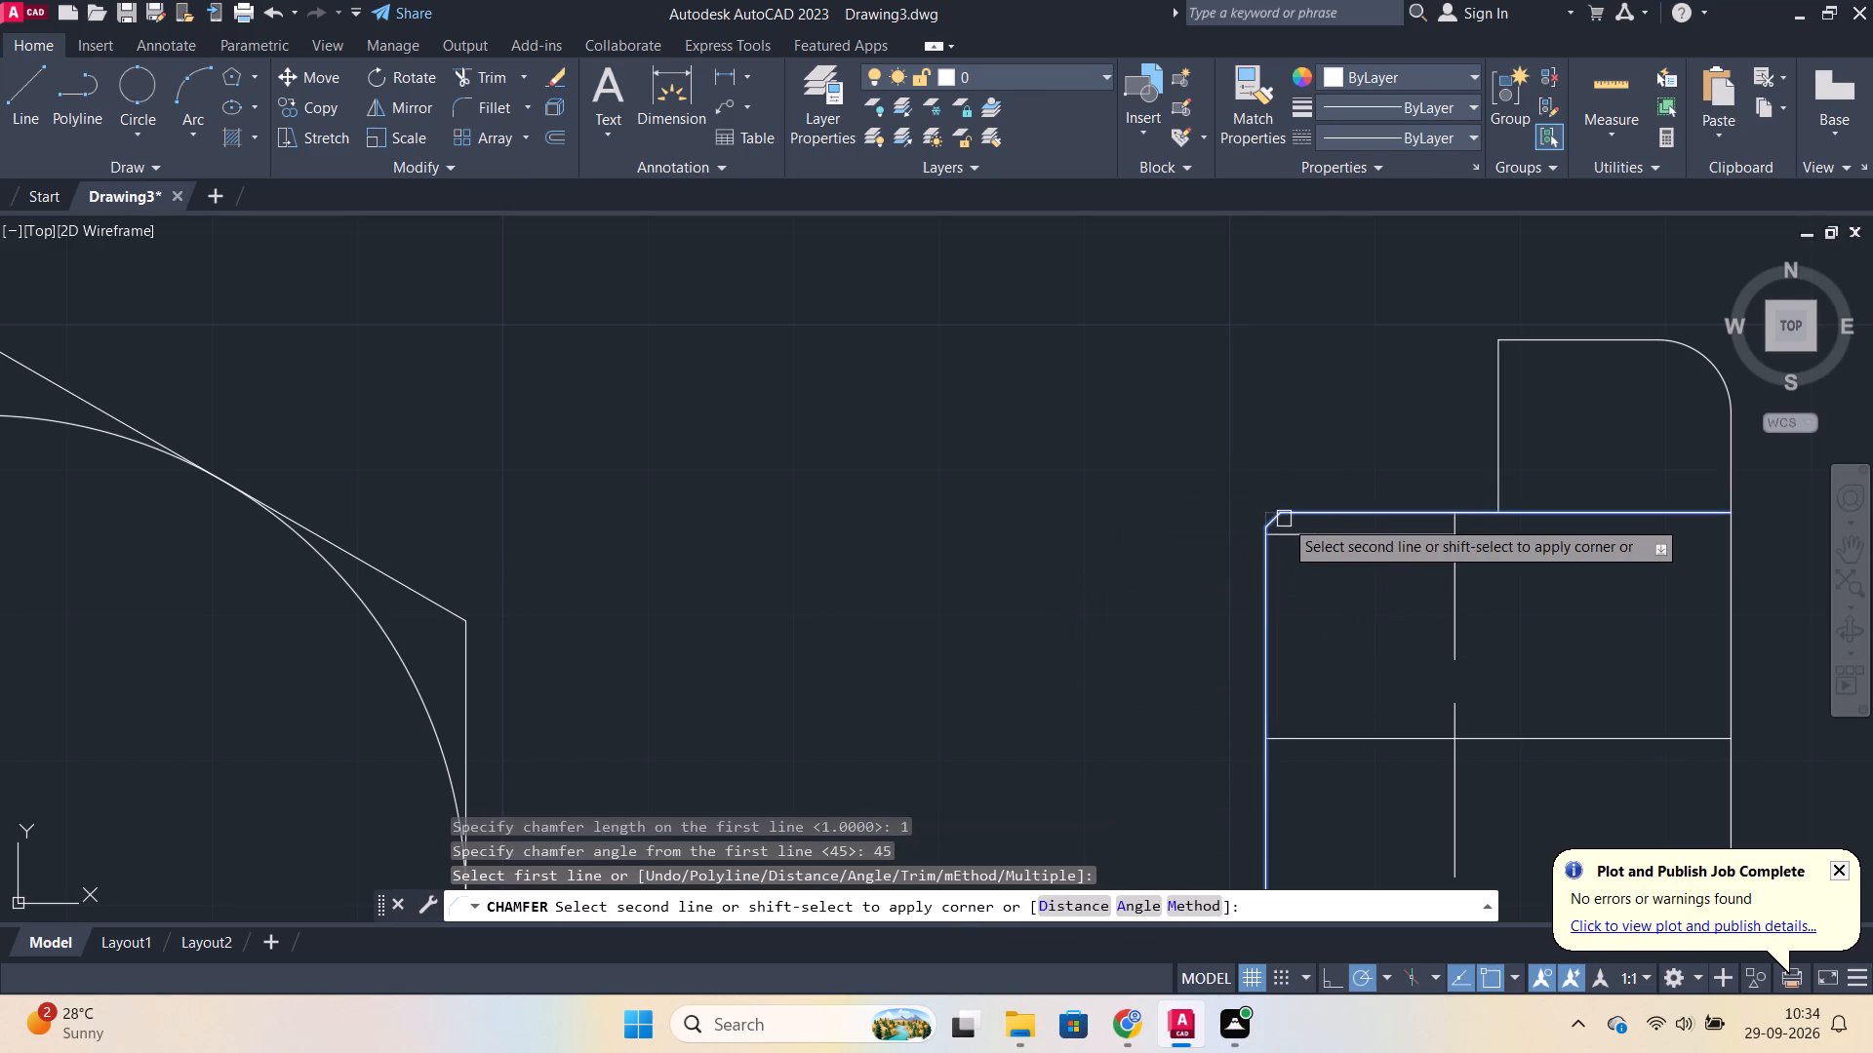
pyautogui.click(1284, 519)
pyautogui.scroll(-2, 1248, 545)
pyautogui.press('space')
pyautogui.scroll(2, 1256, 786)
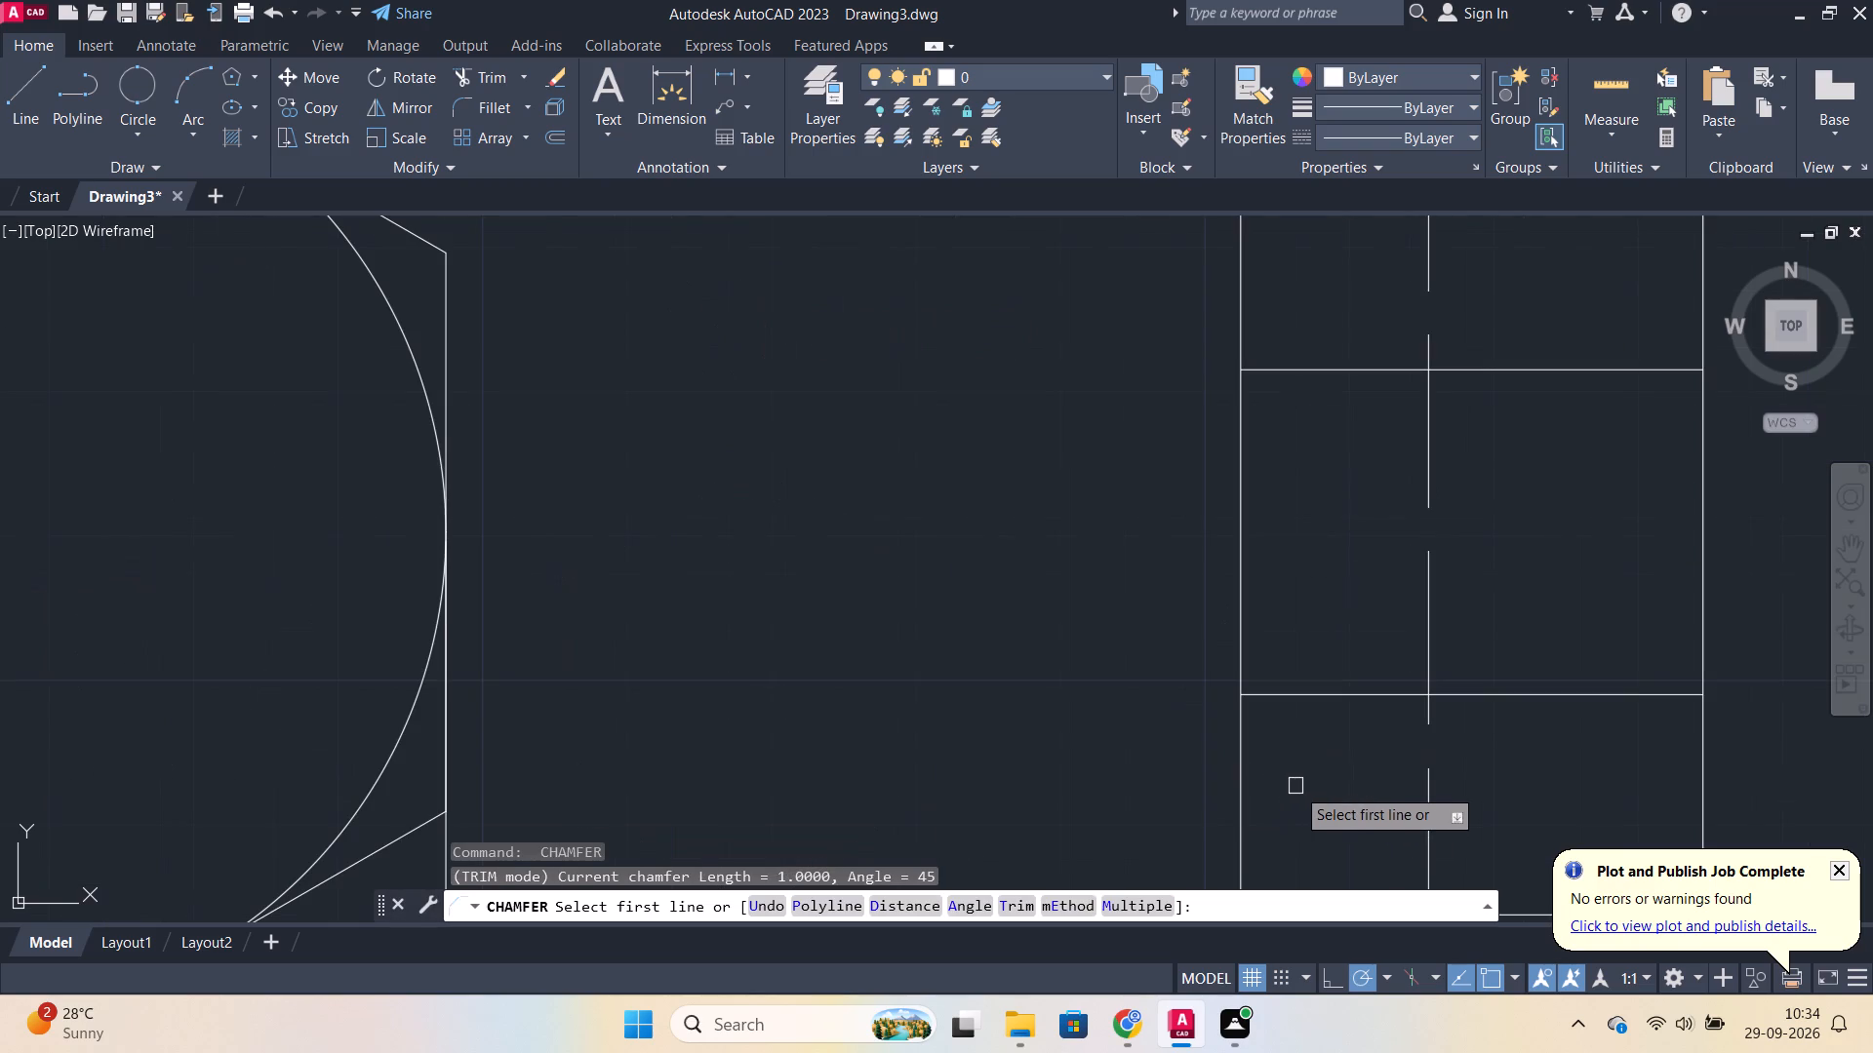
pyautogui.moveTo(1273, 806); pyautogui.dragTo(1204, 619, button='middle')
pyautogui.click(1177, 675)
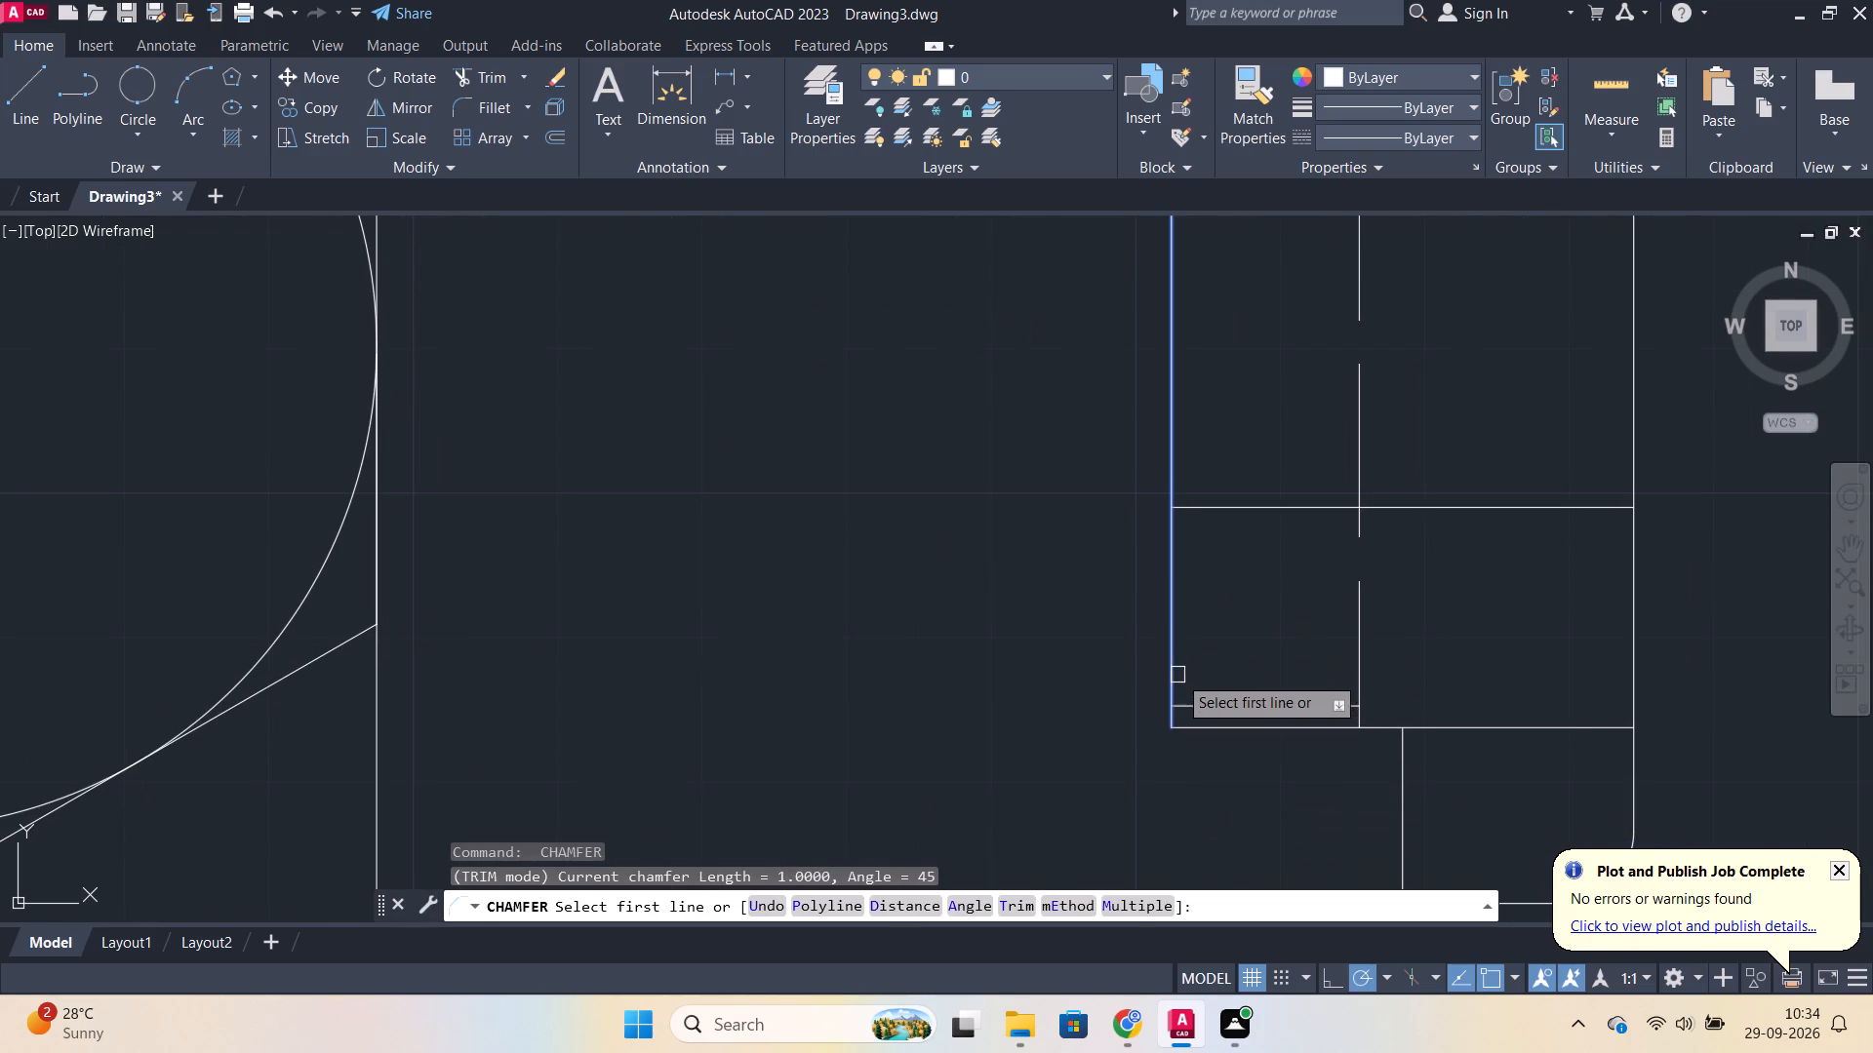
pyautogui.click(1198, 735)
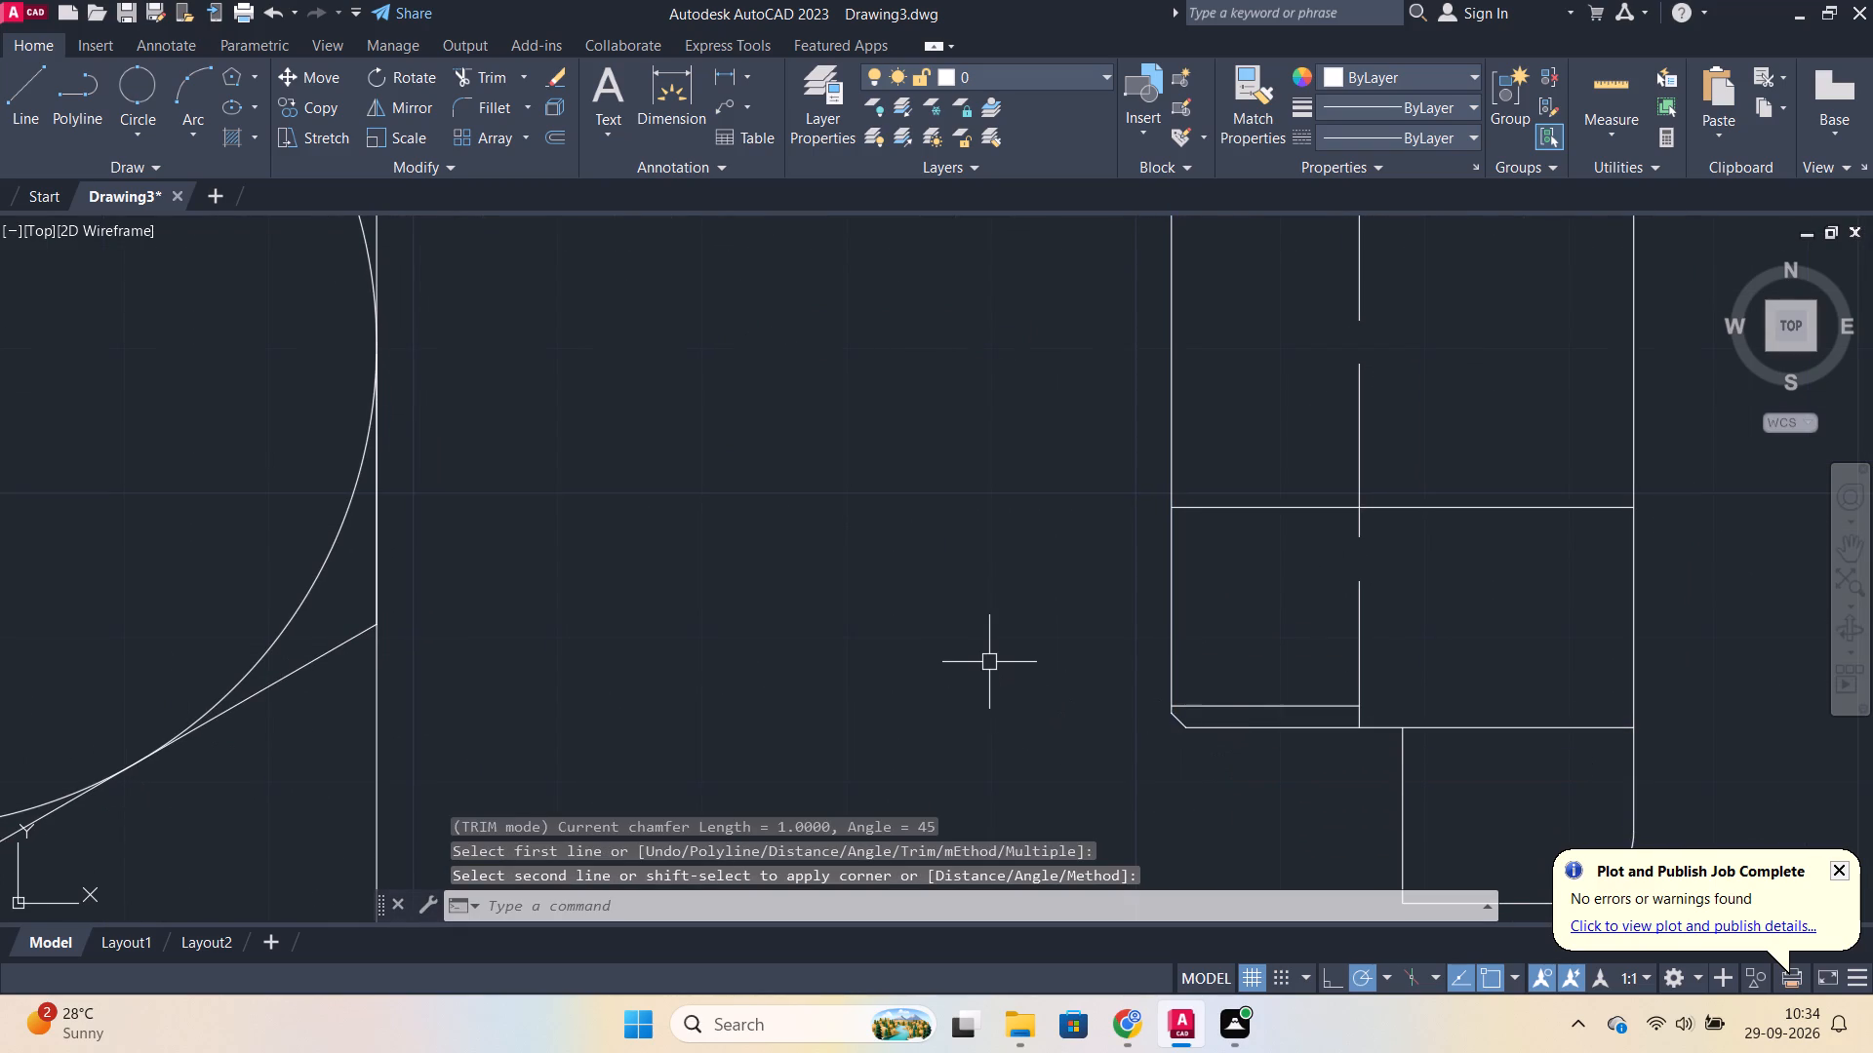
# Add linear dimensions below the side view for the hexagonal head's thickness and the overall width.
pyautogui.scroll(-2, 989, 662)
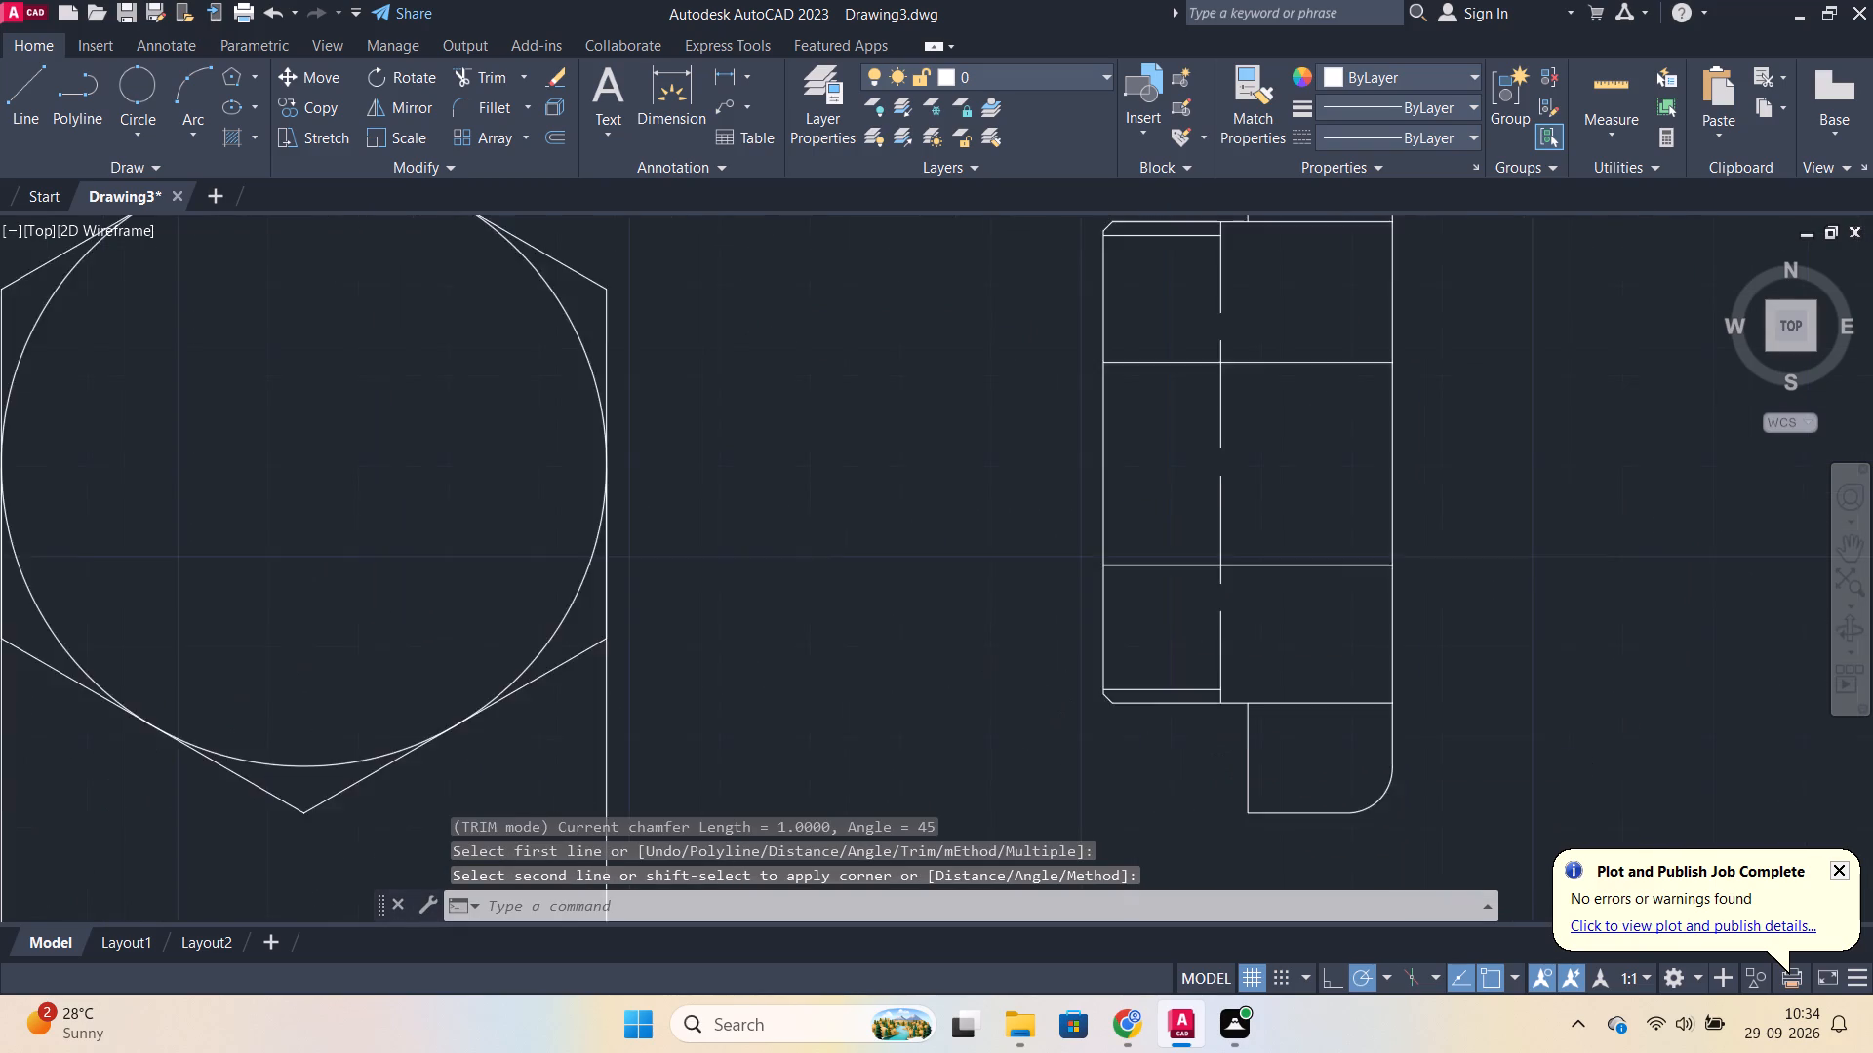
pyautogui.scroll(-1, 989, 662)
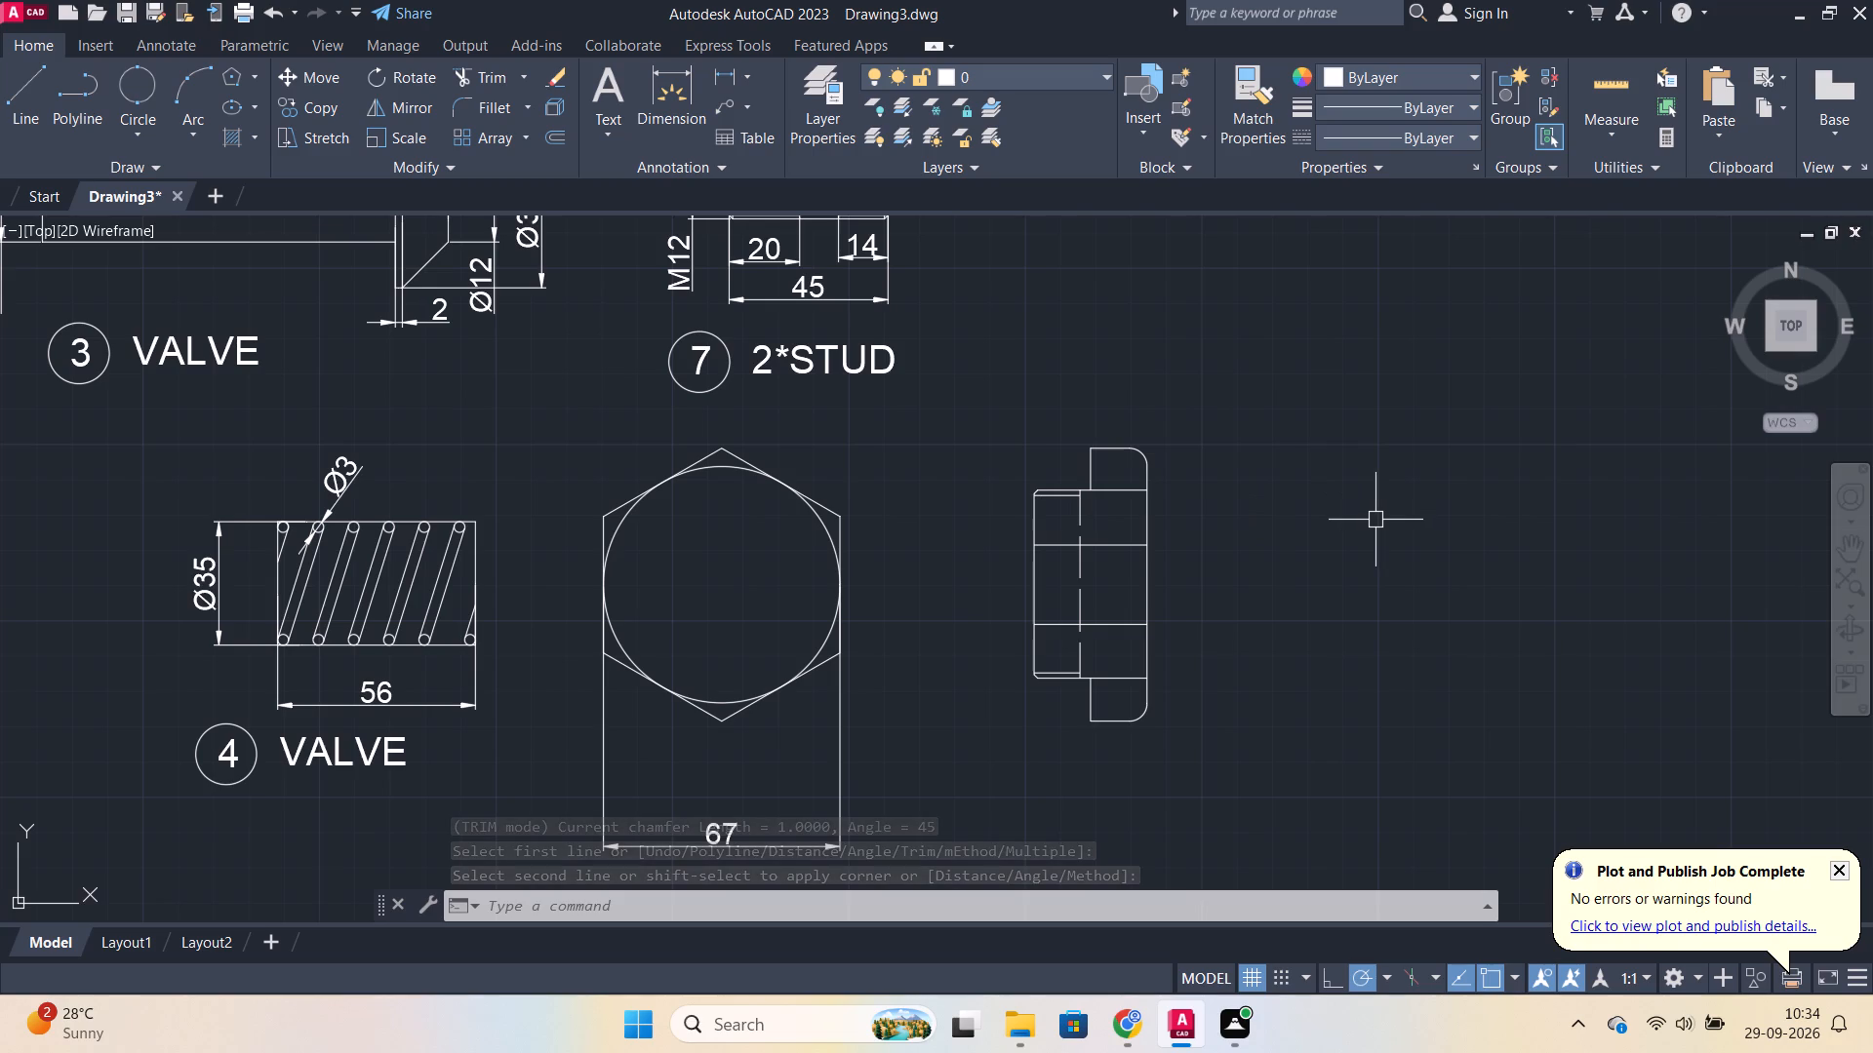
pyautogui.scroll(-1, 1392, 465)
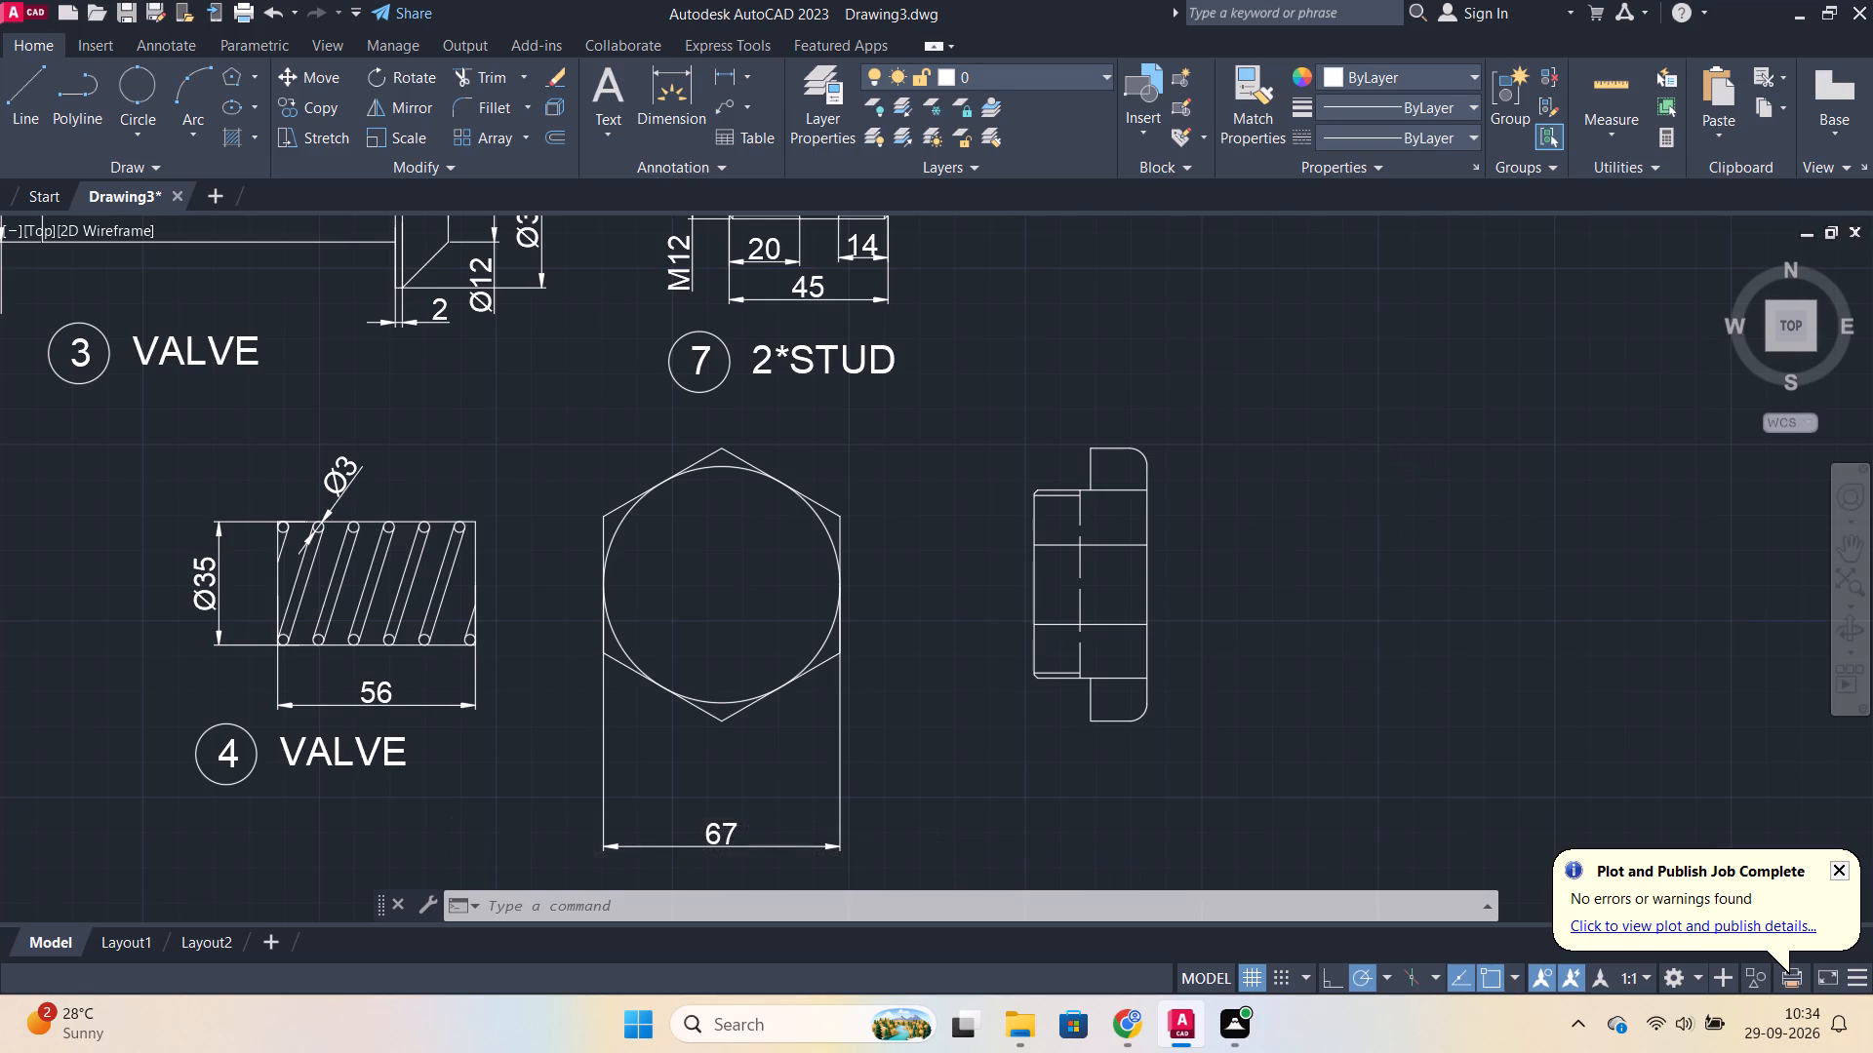
pyautogui.moveTo(1386, 519); pyautogui.dragTo(1372, 527, button='middle')
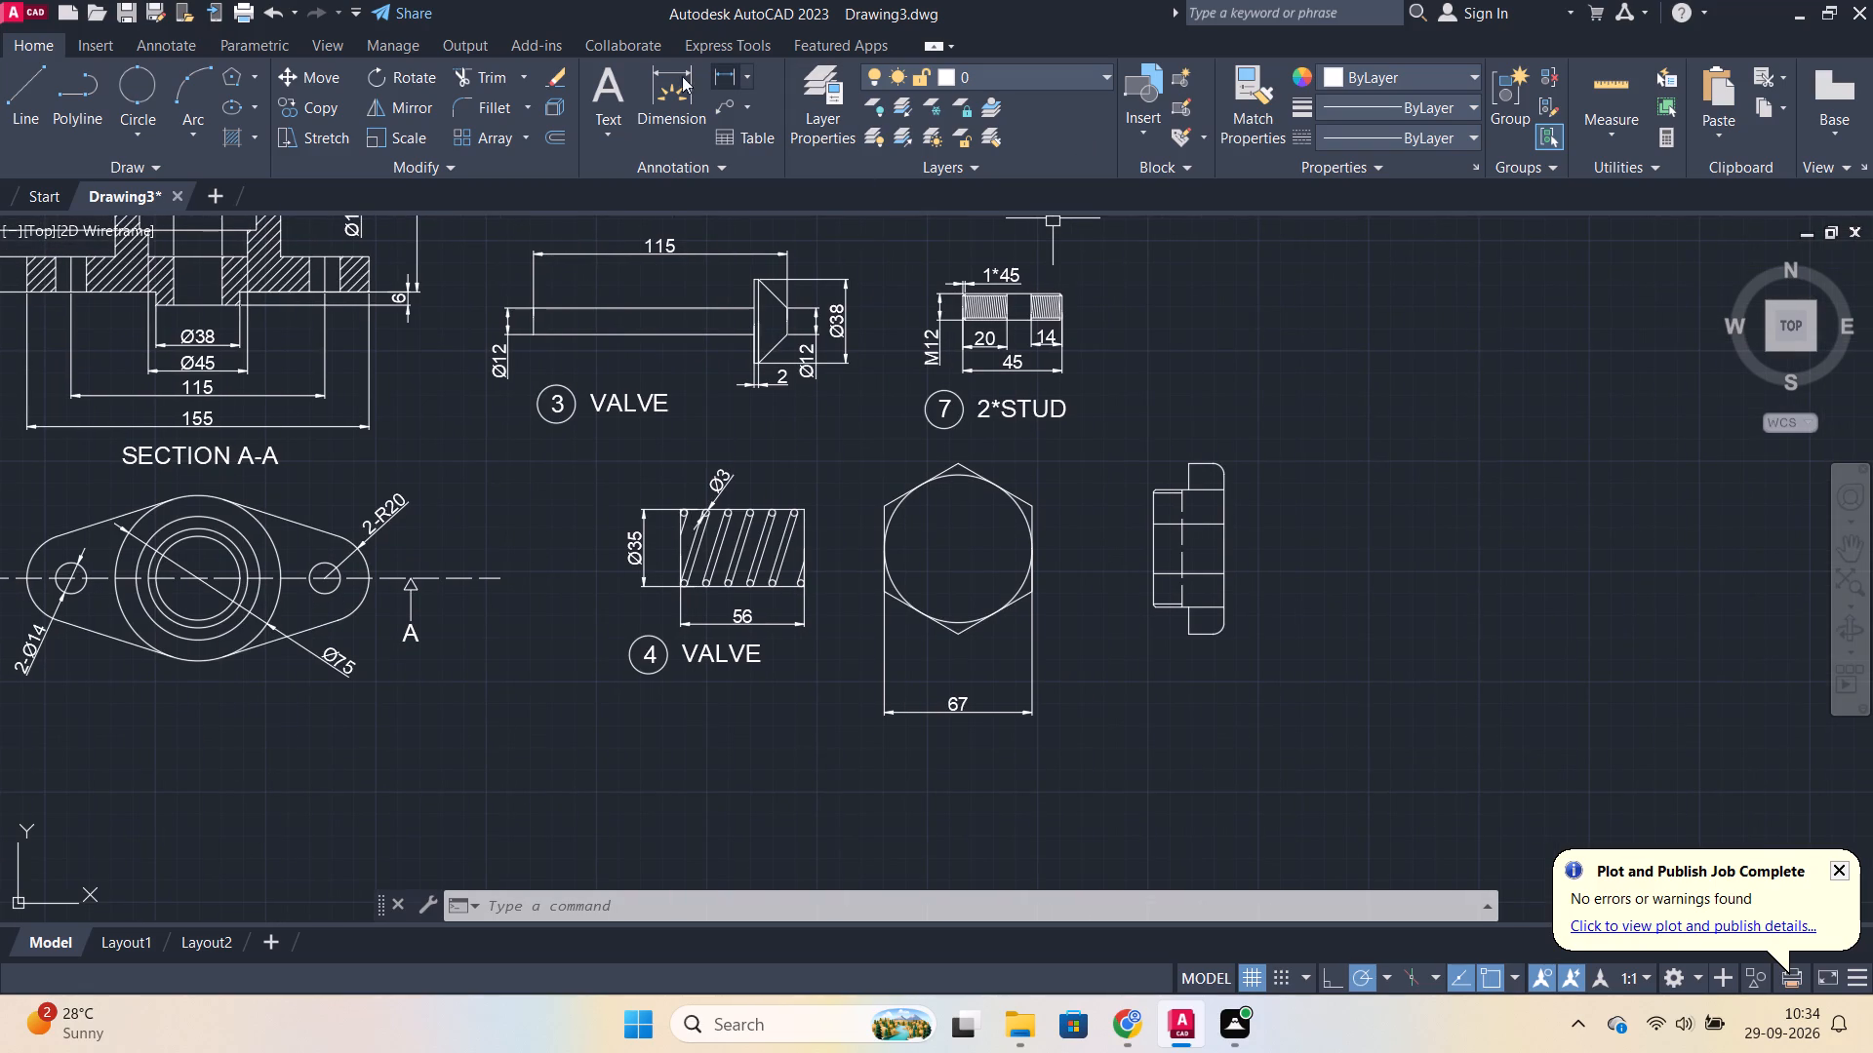
pyautogui.click(720, 70)
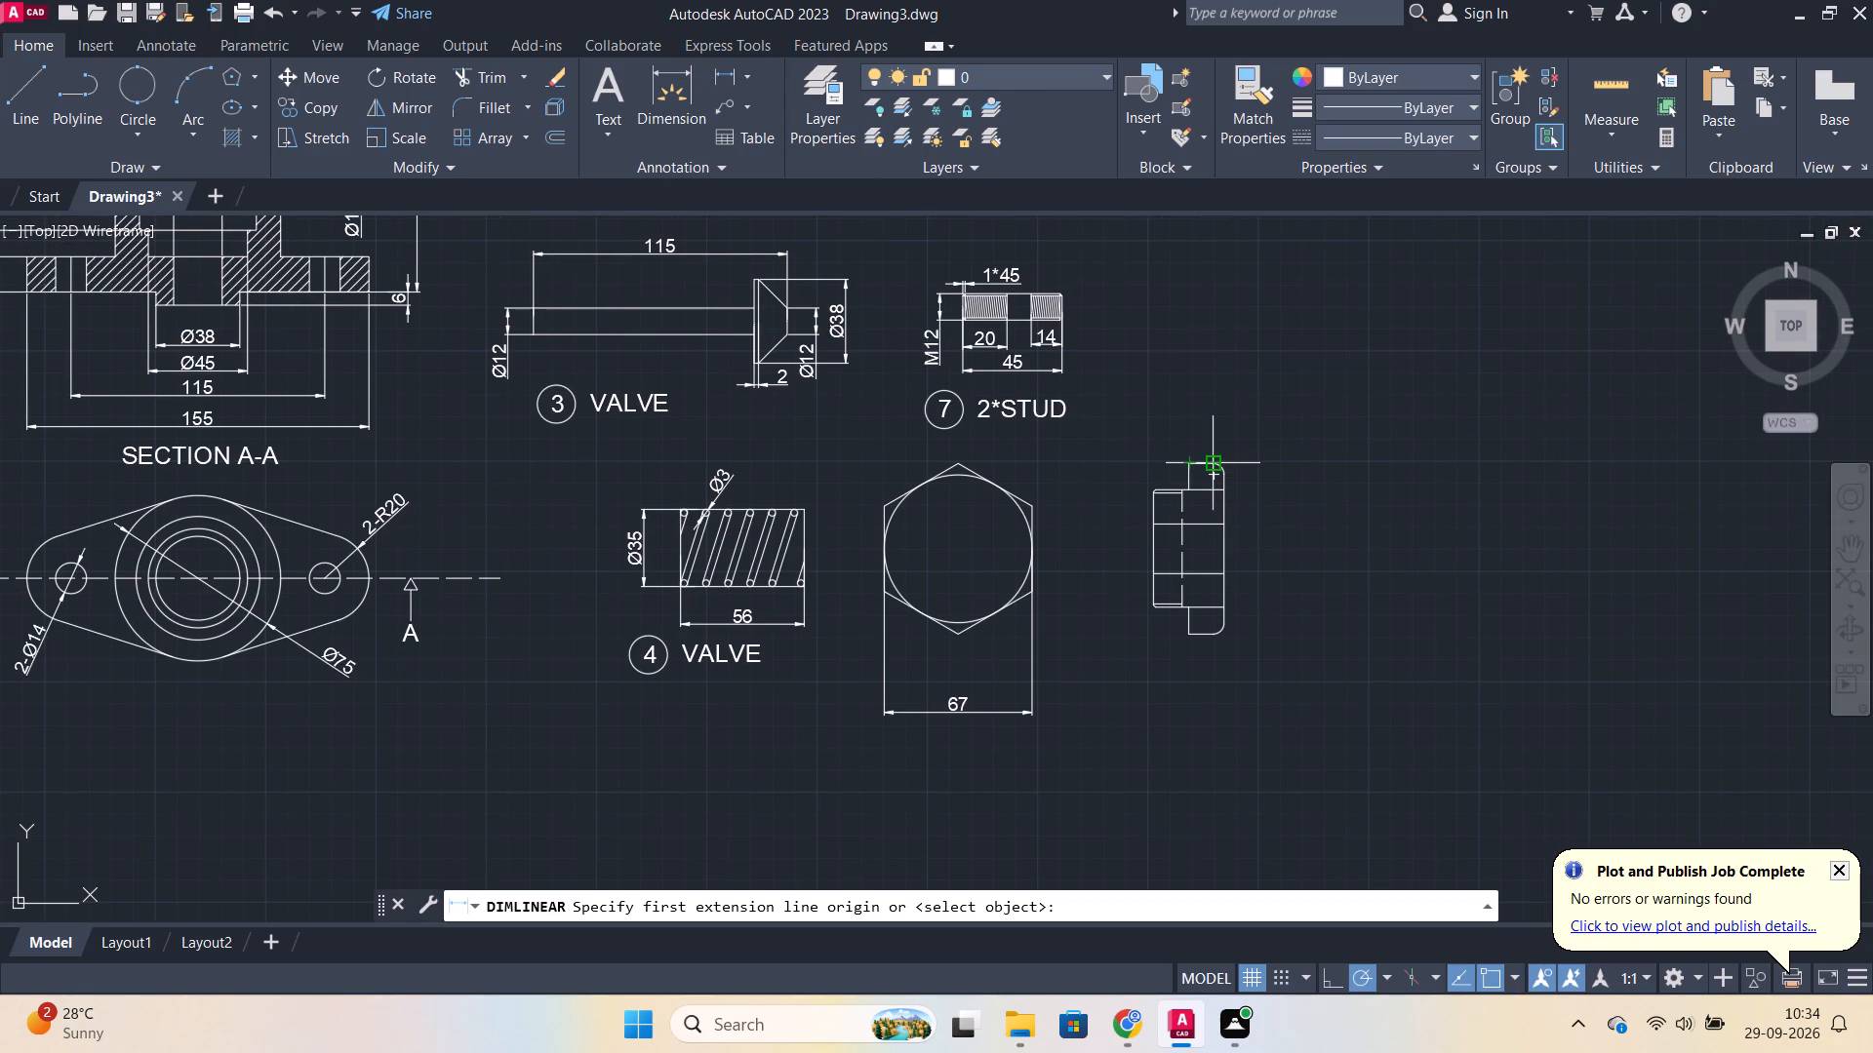
pyautogui.scroll(2, 1152, 652)
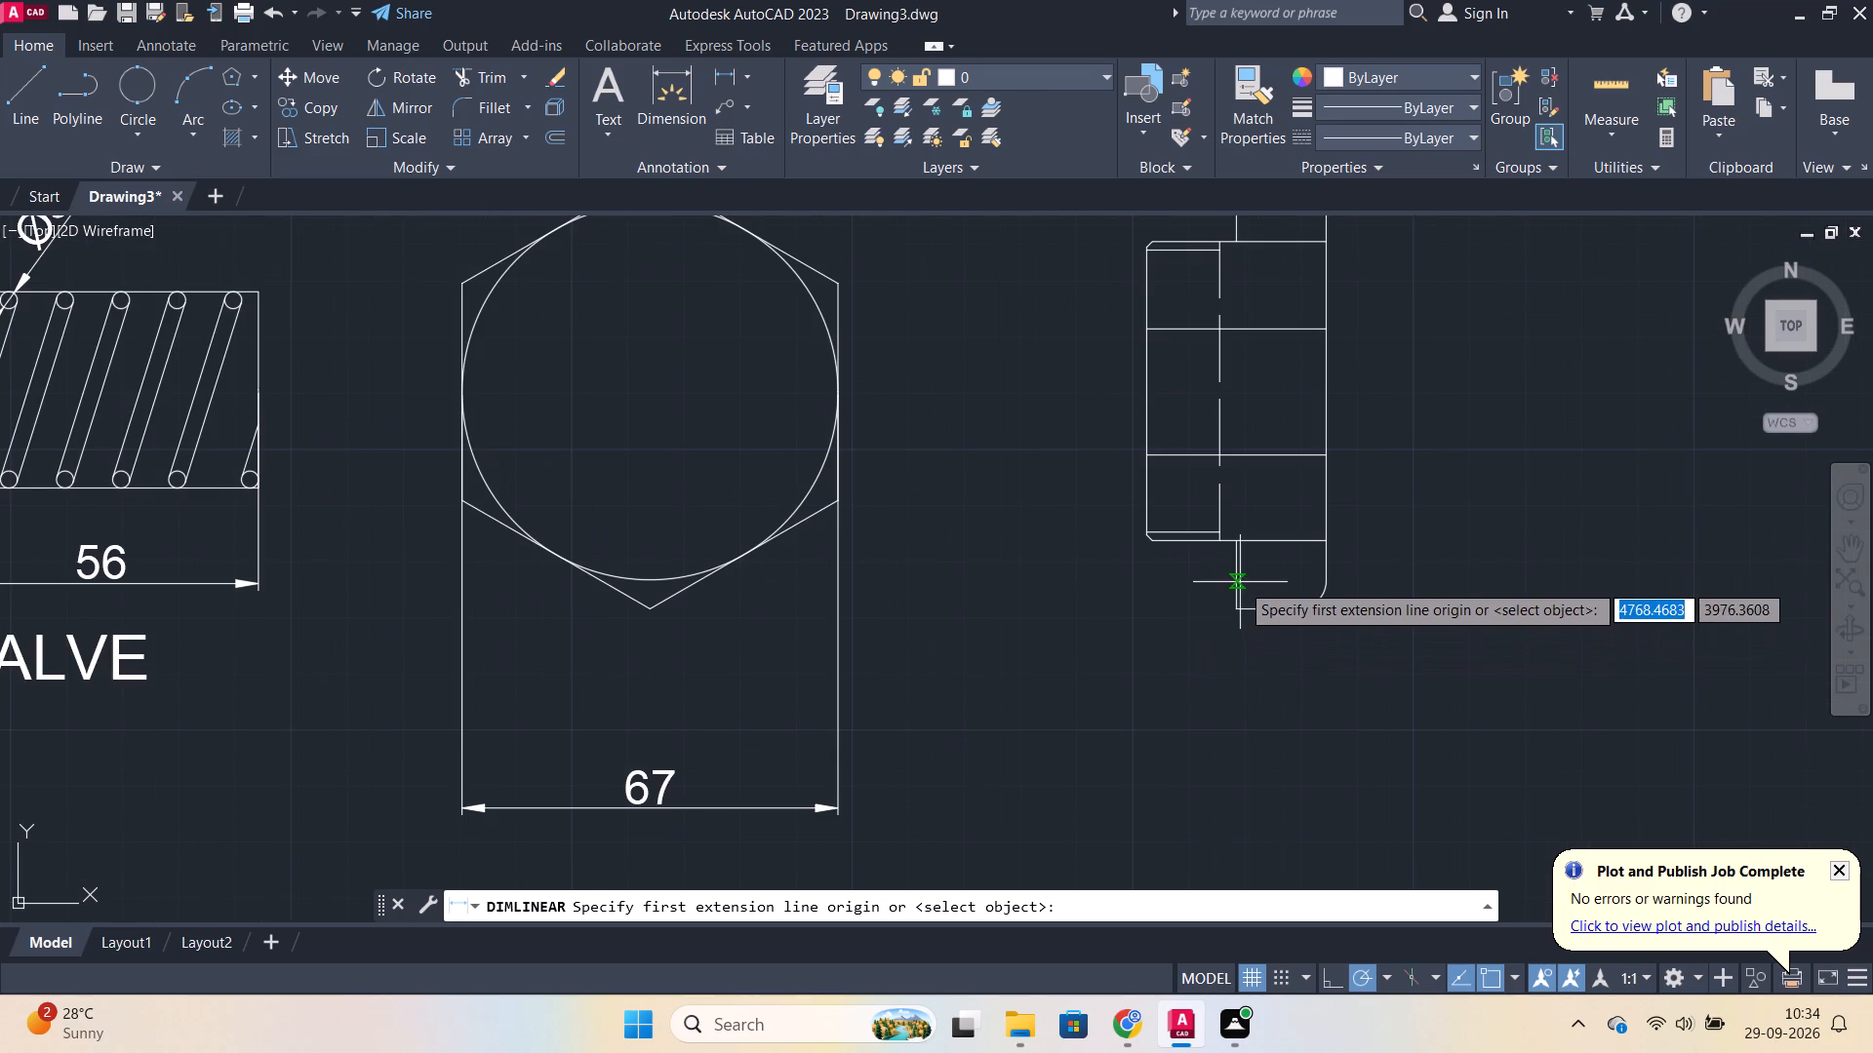
pyautogui.click(1240, 582)
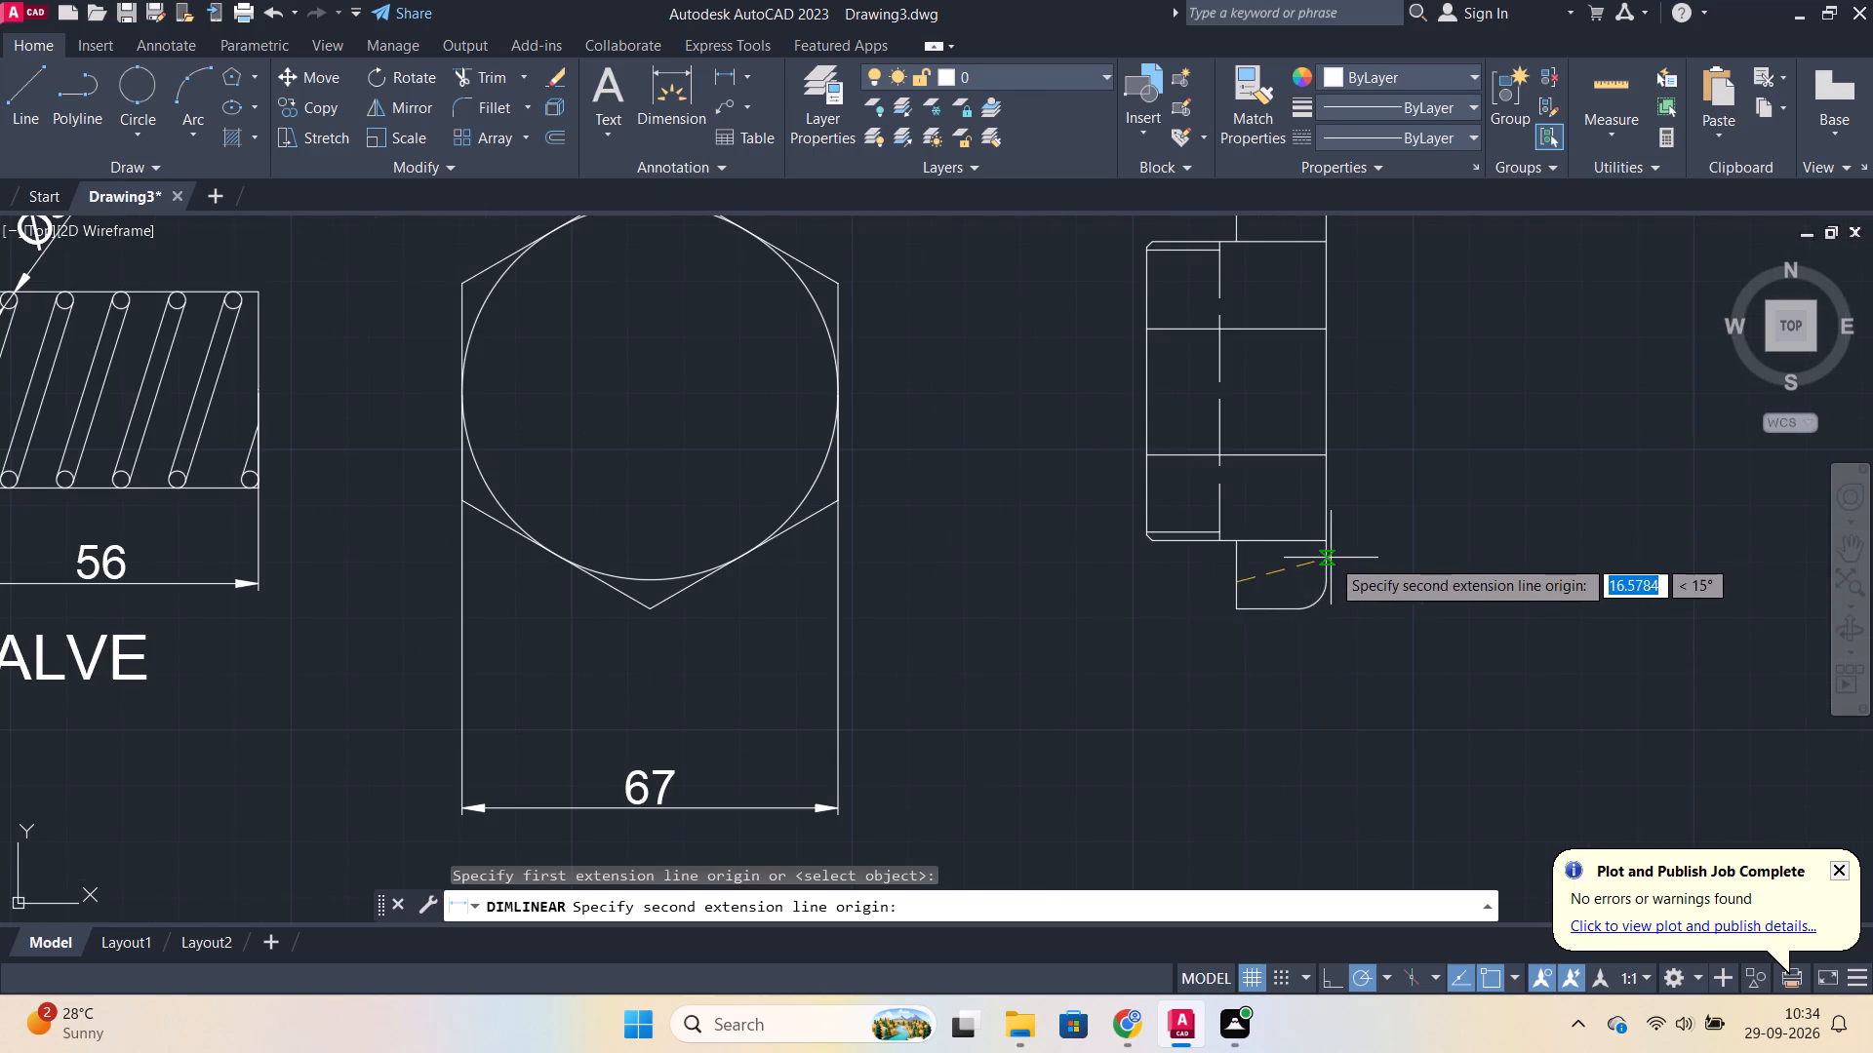
pyautogui.click(1331, 558)
pyautogui.click(1303, 691)
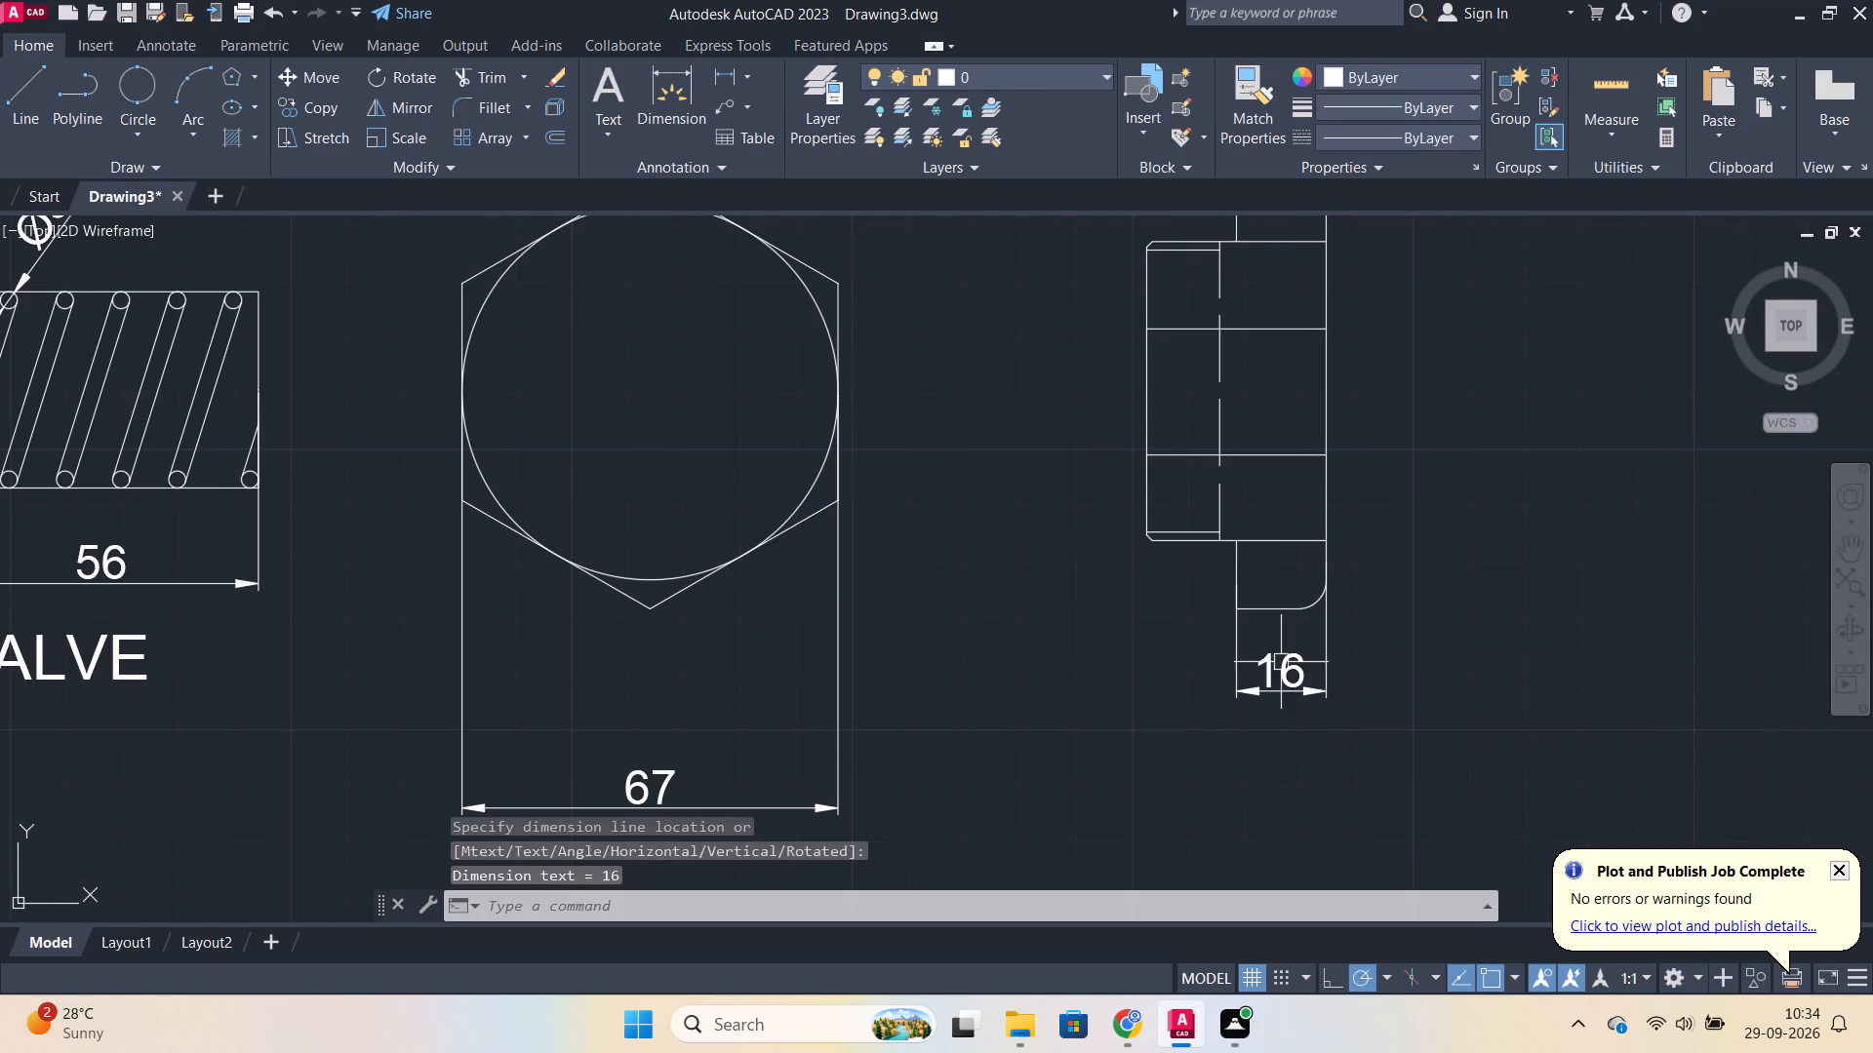
pyautogui.press('space')
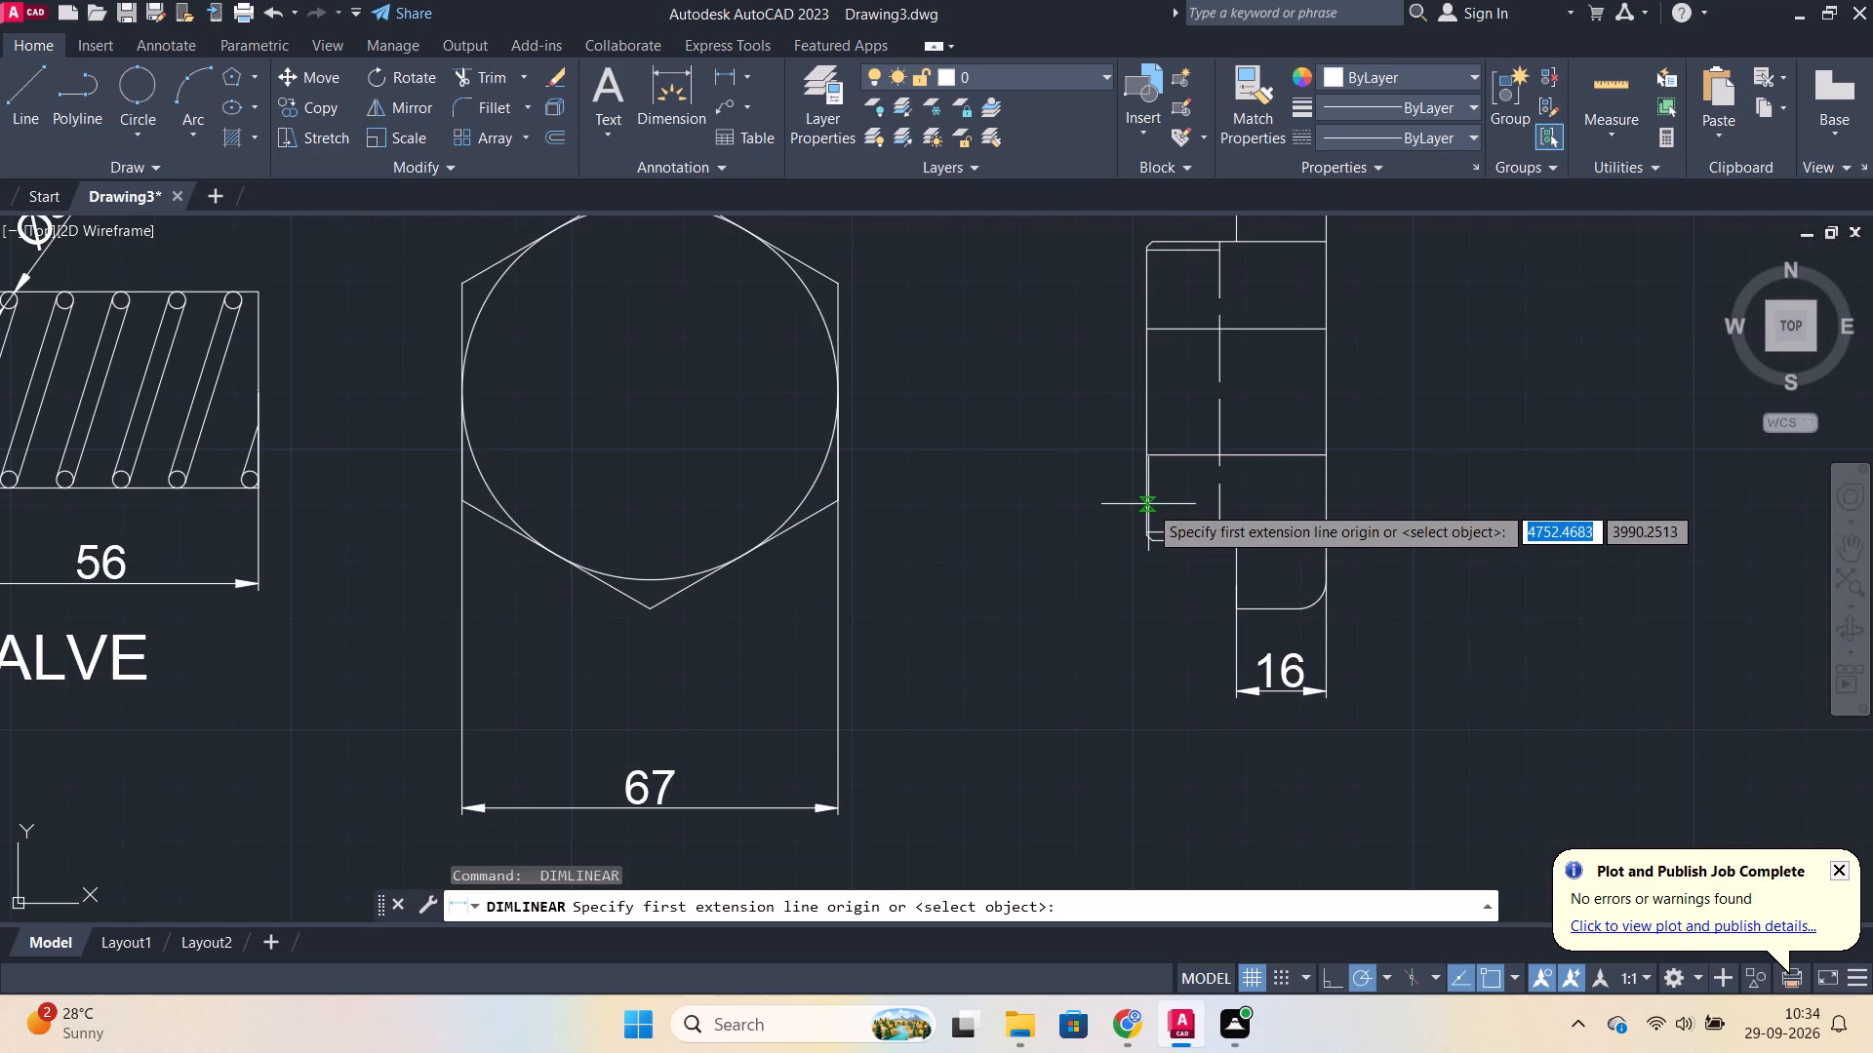
pyautogui.click(1148, 504)
pyautogui.click(1324, 506)
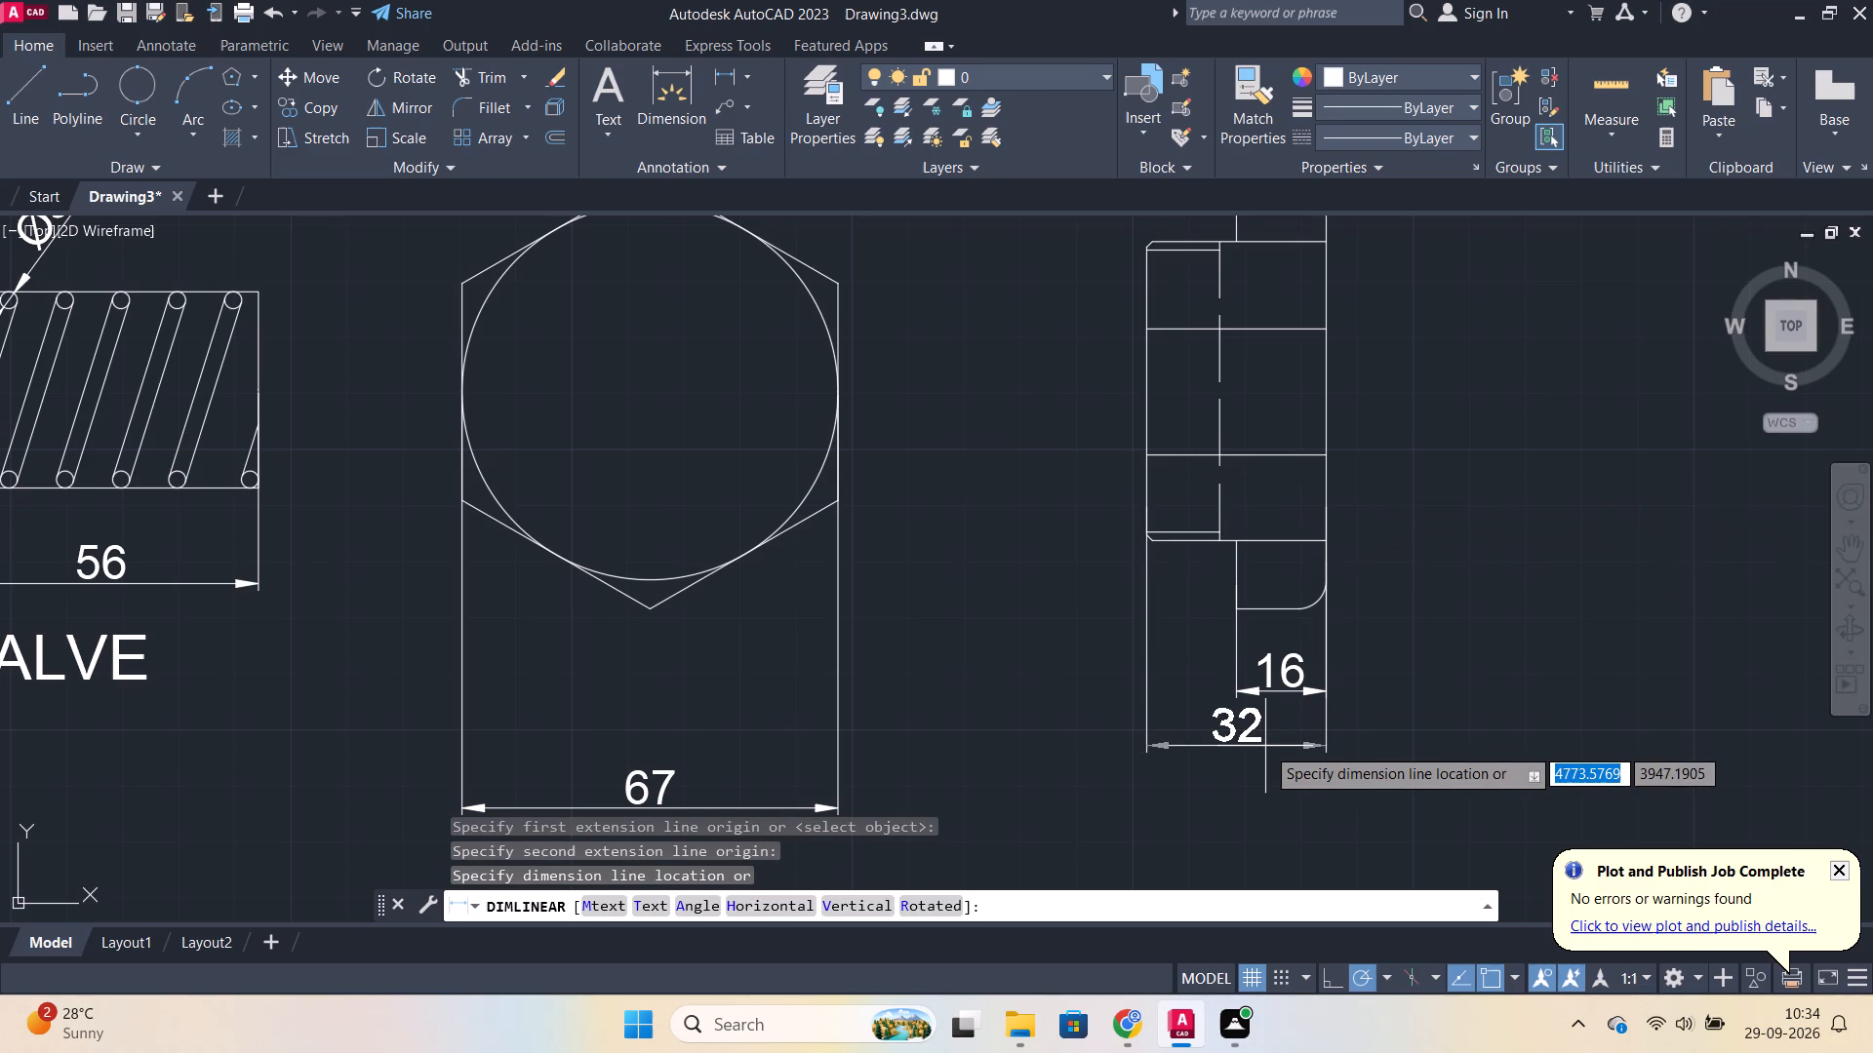
pyautogui.click(1265, 764)
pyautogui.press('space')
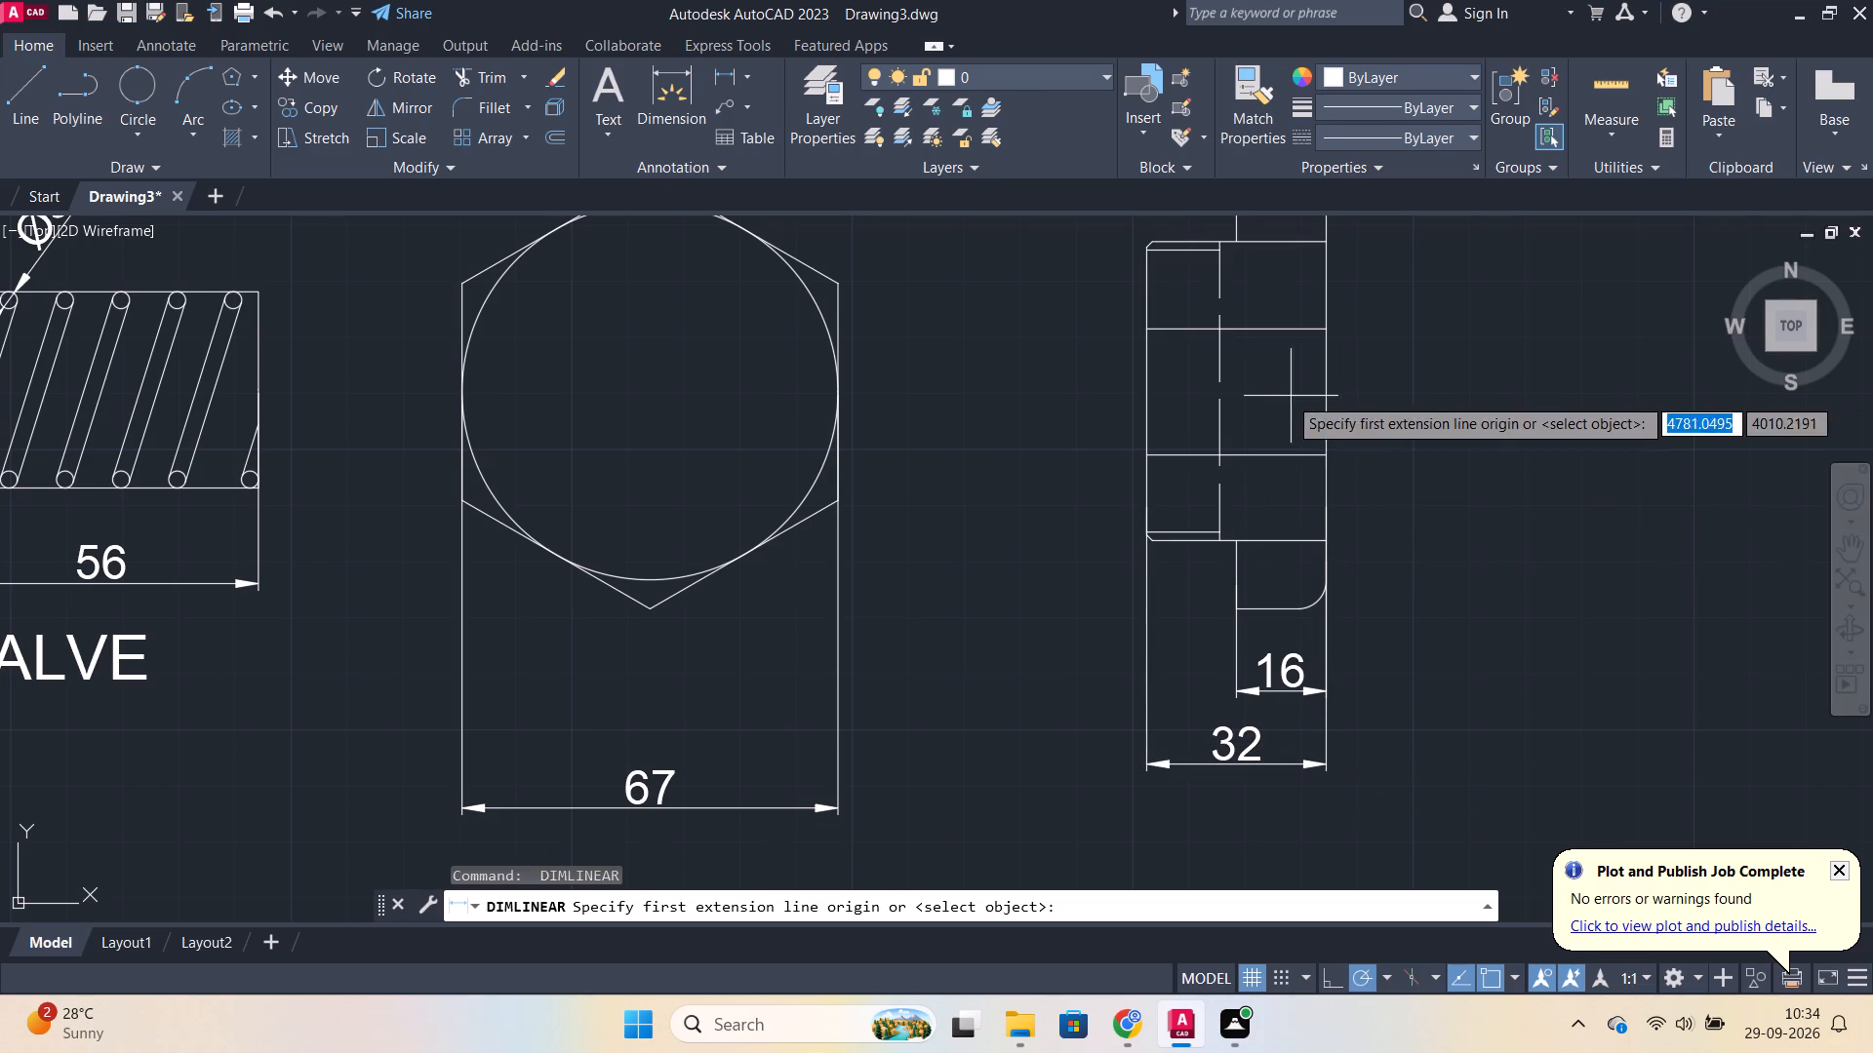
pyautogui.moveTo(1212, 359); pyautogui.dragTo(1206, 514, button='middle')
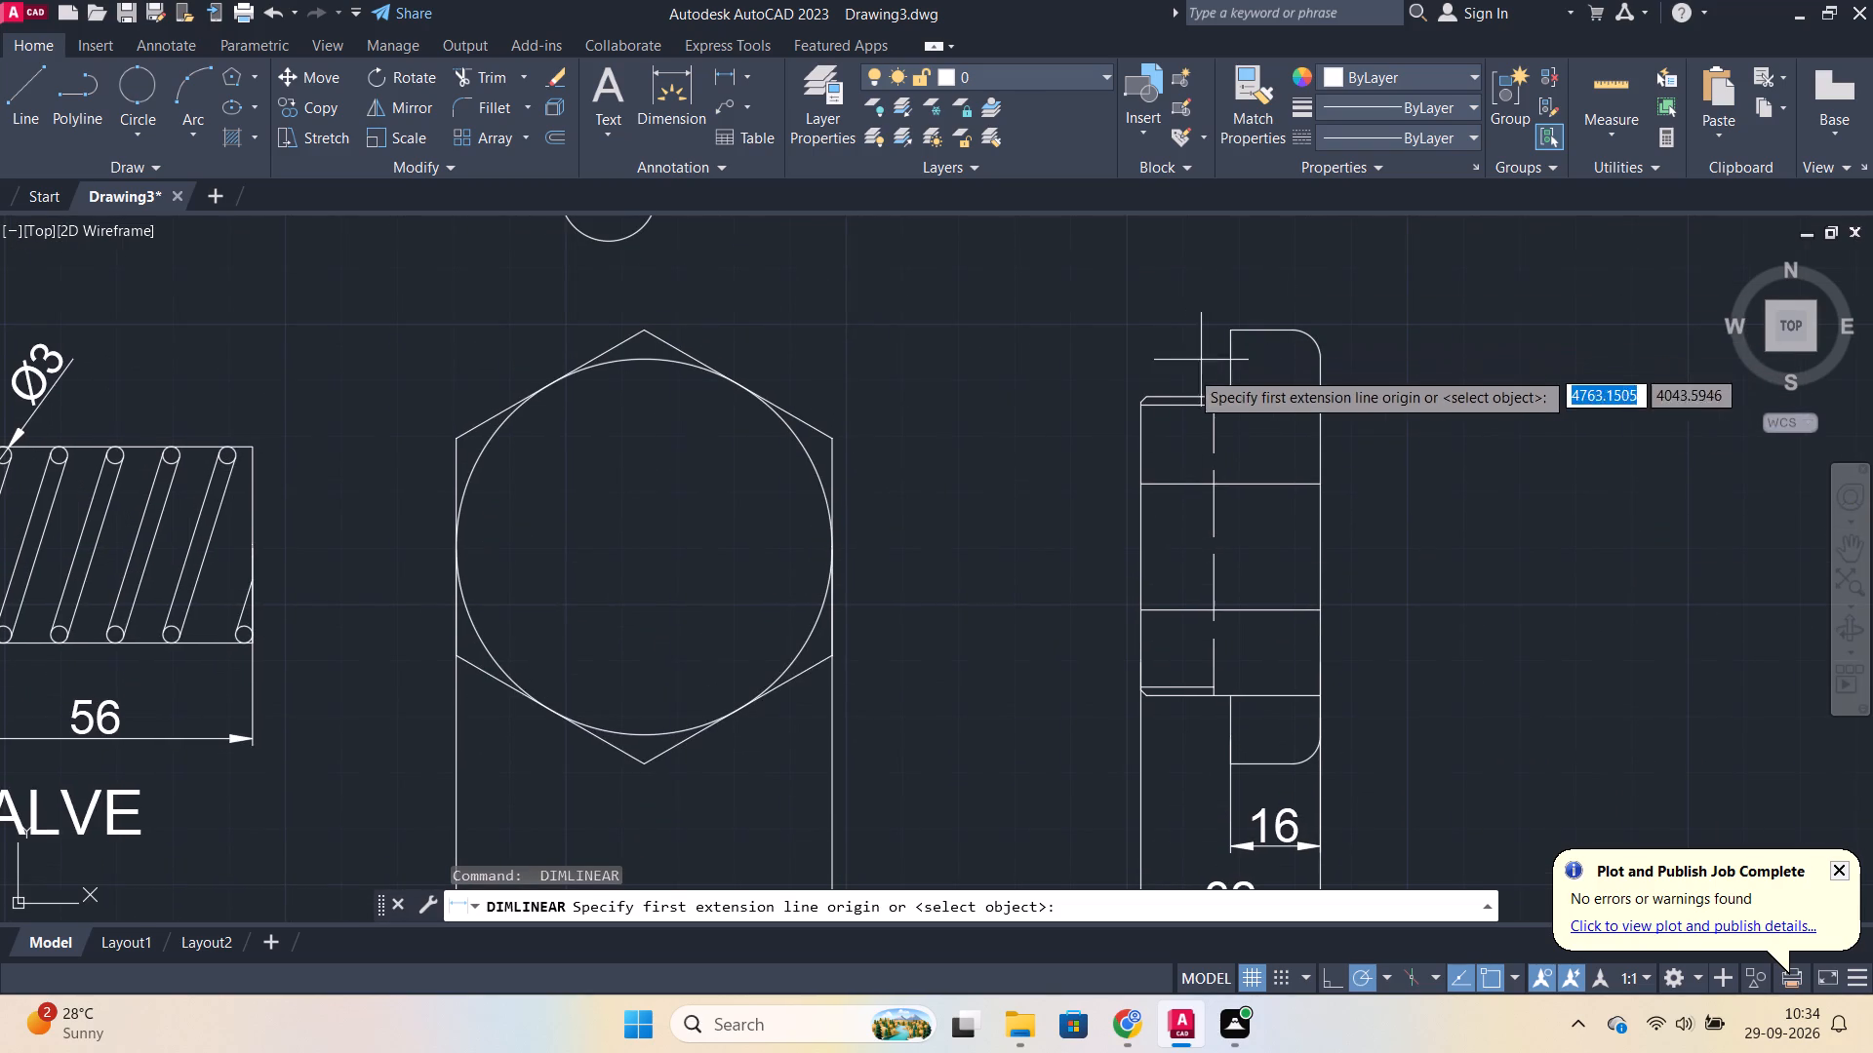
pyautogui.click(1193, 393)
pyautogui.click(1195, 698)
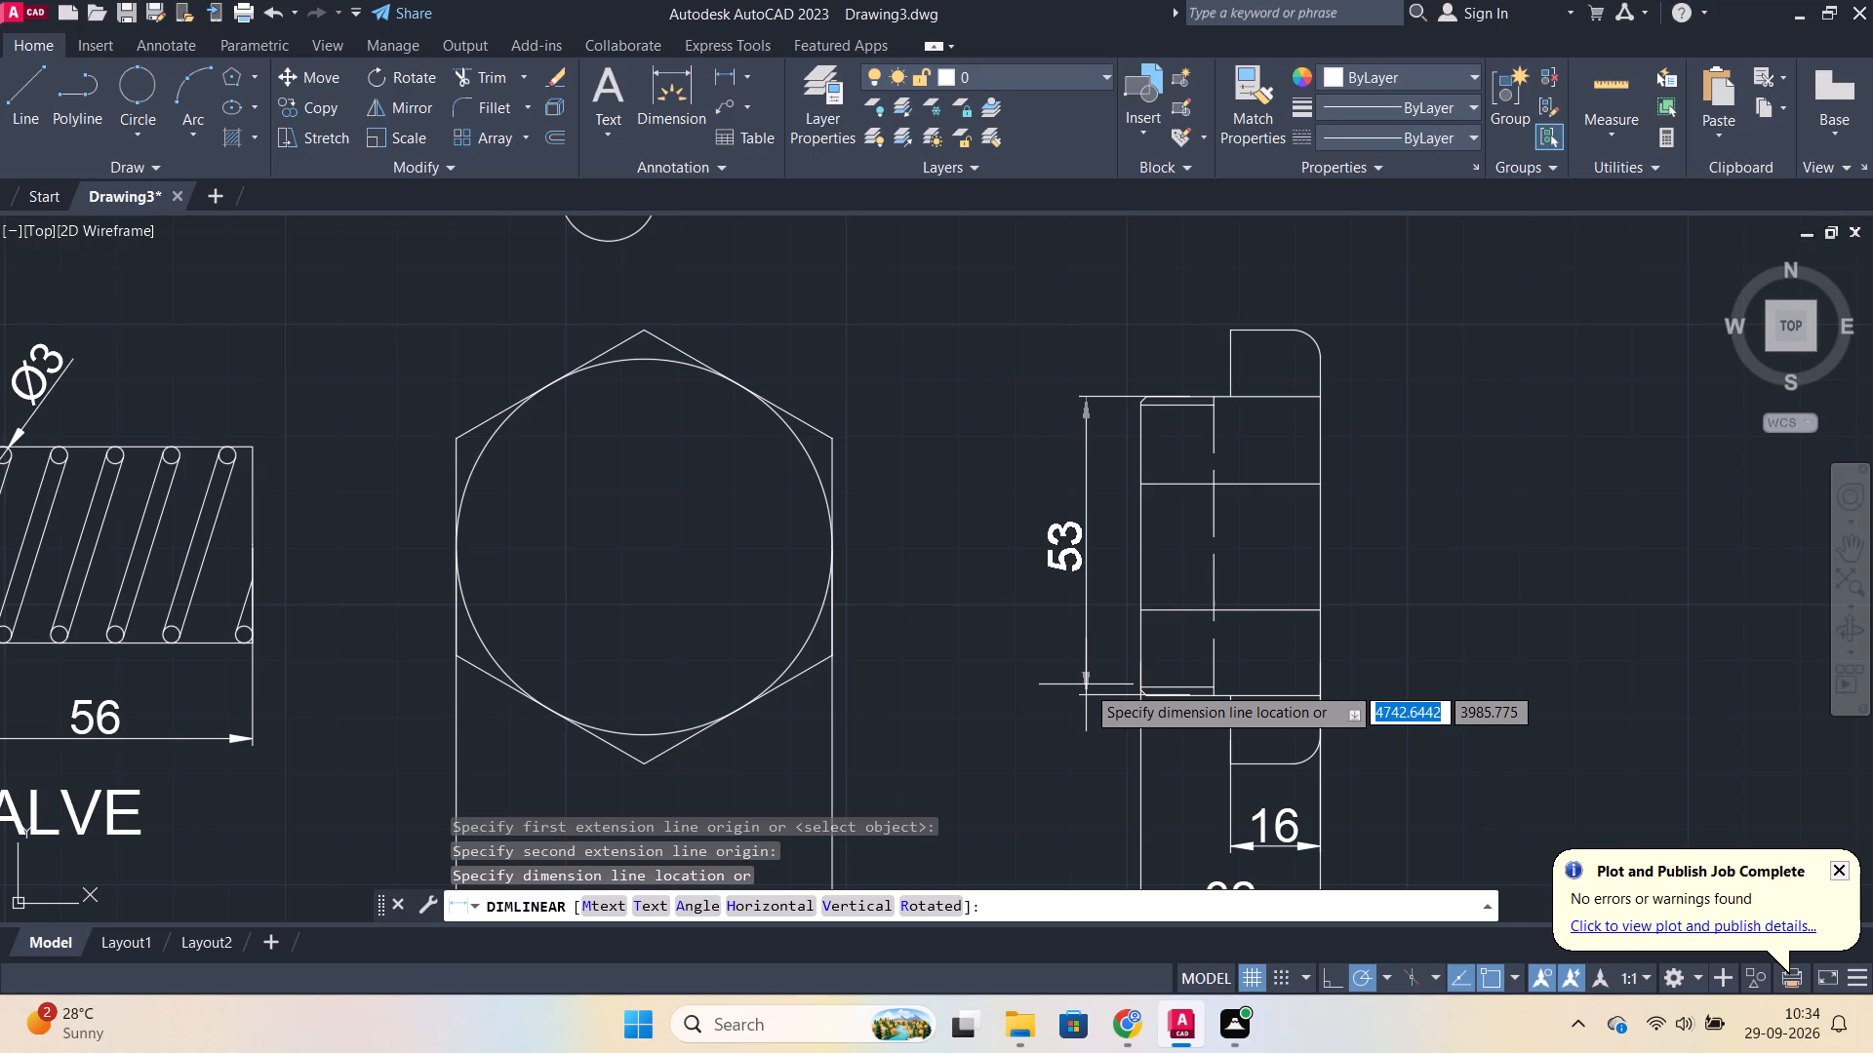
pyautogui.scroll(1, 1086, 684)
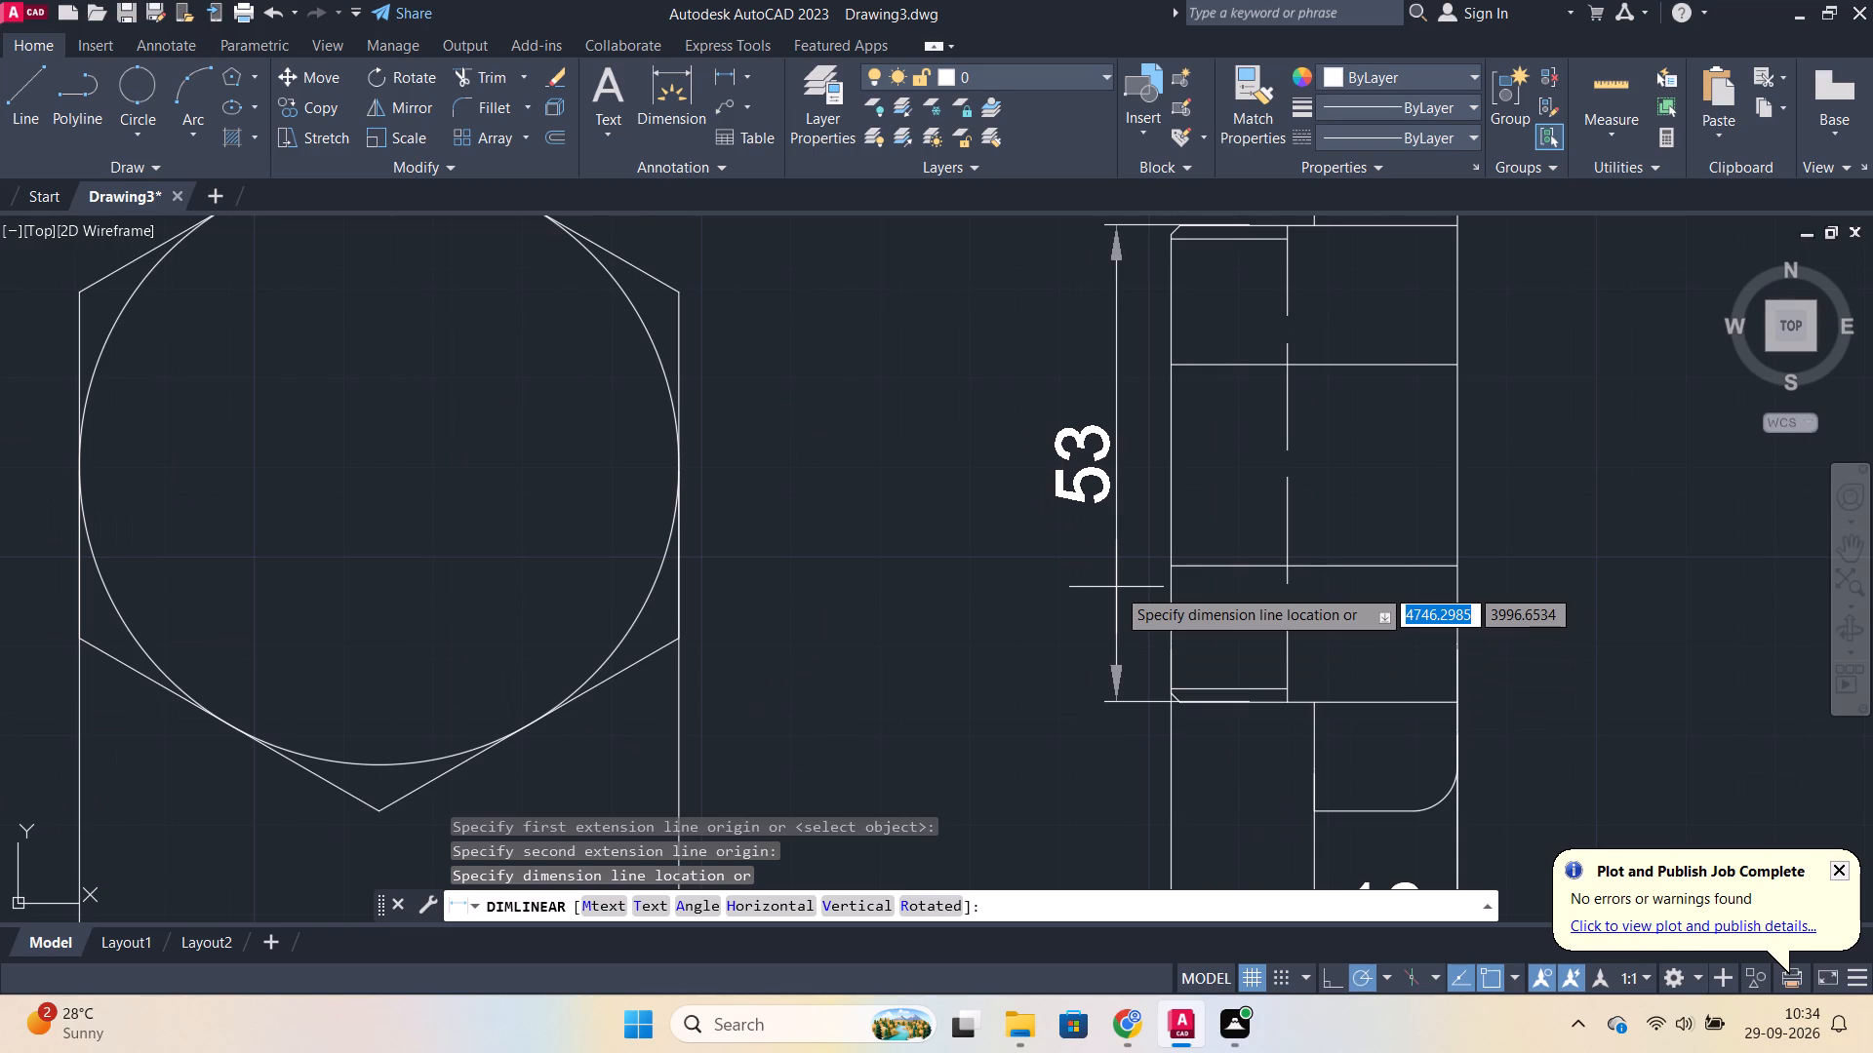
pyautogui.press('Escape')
# Draw a horizontal centre line about 92 long through the side view, level with the hexagon's centre.
pyautogui.scroll(-1, 1116, 587)
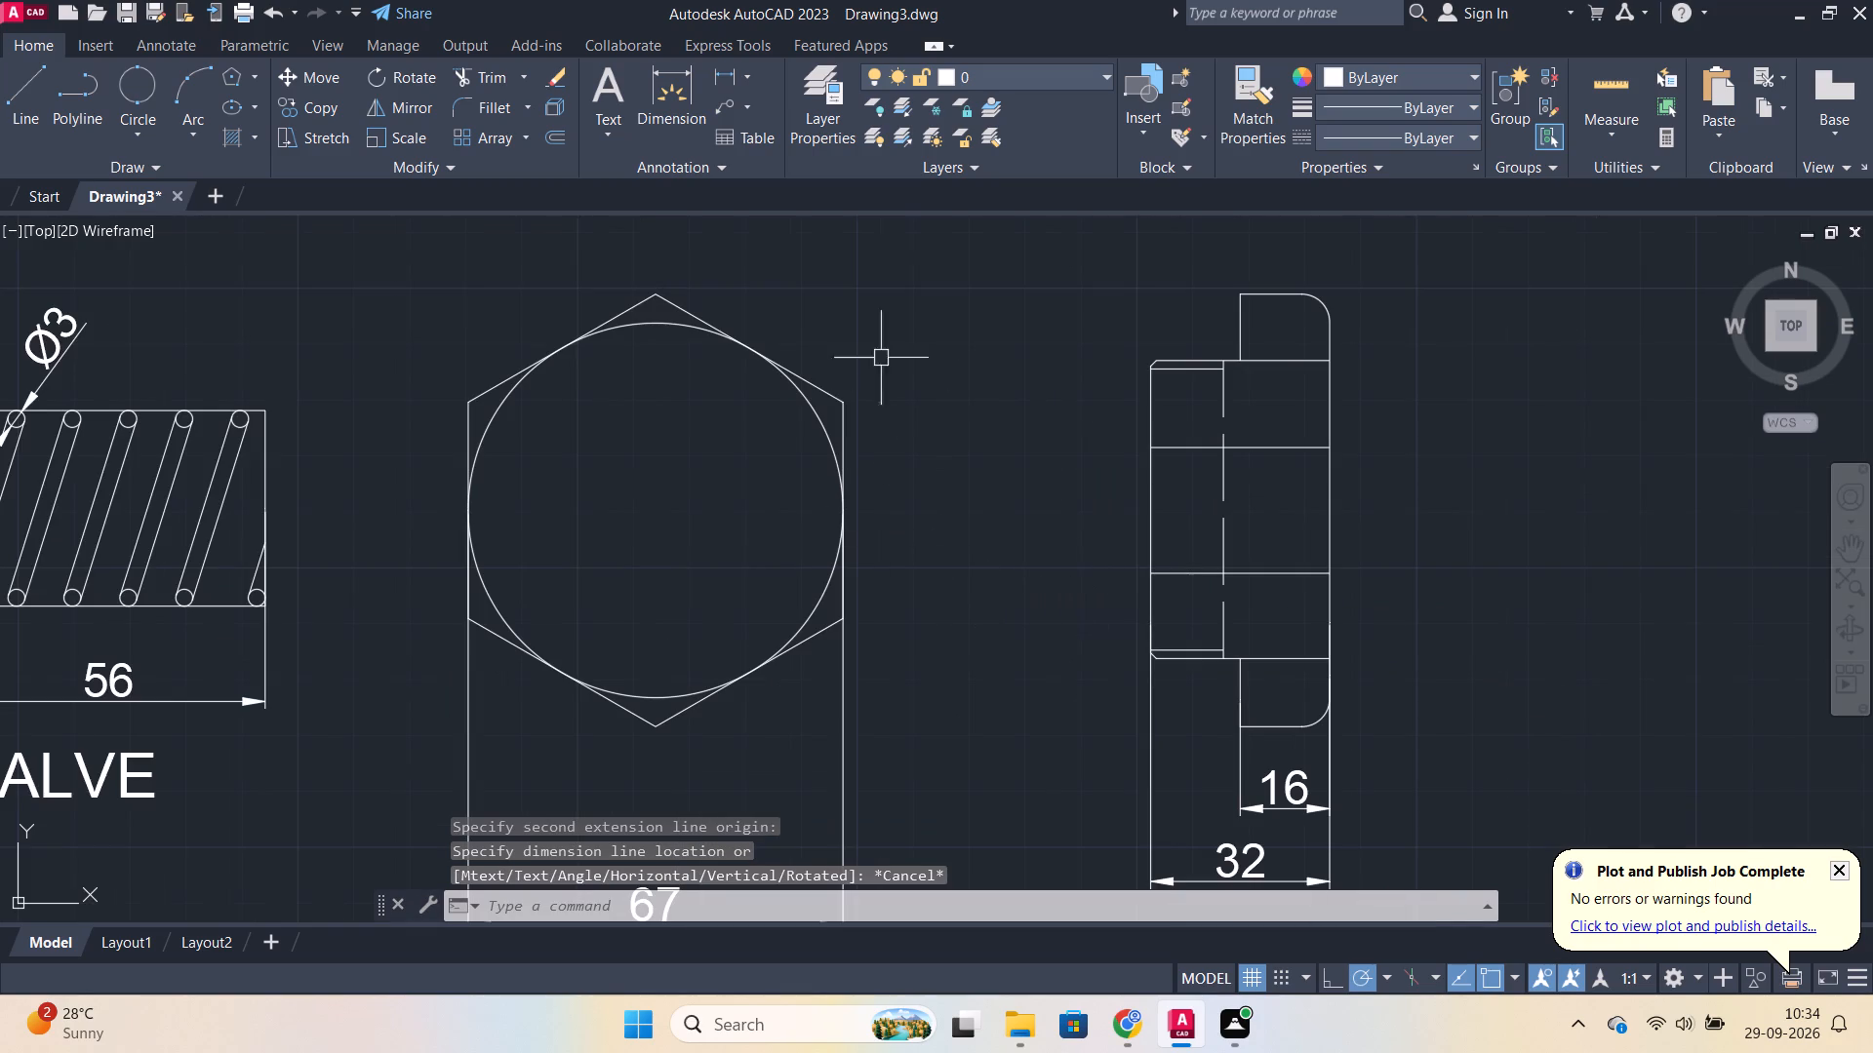
pyautogui.press('l')
pyautogui.press('Return')
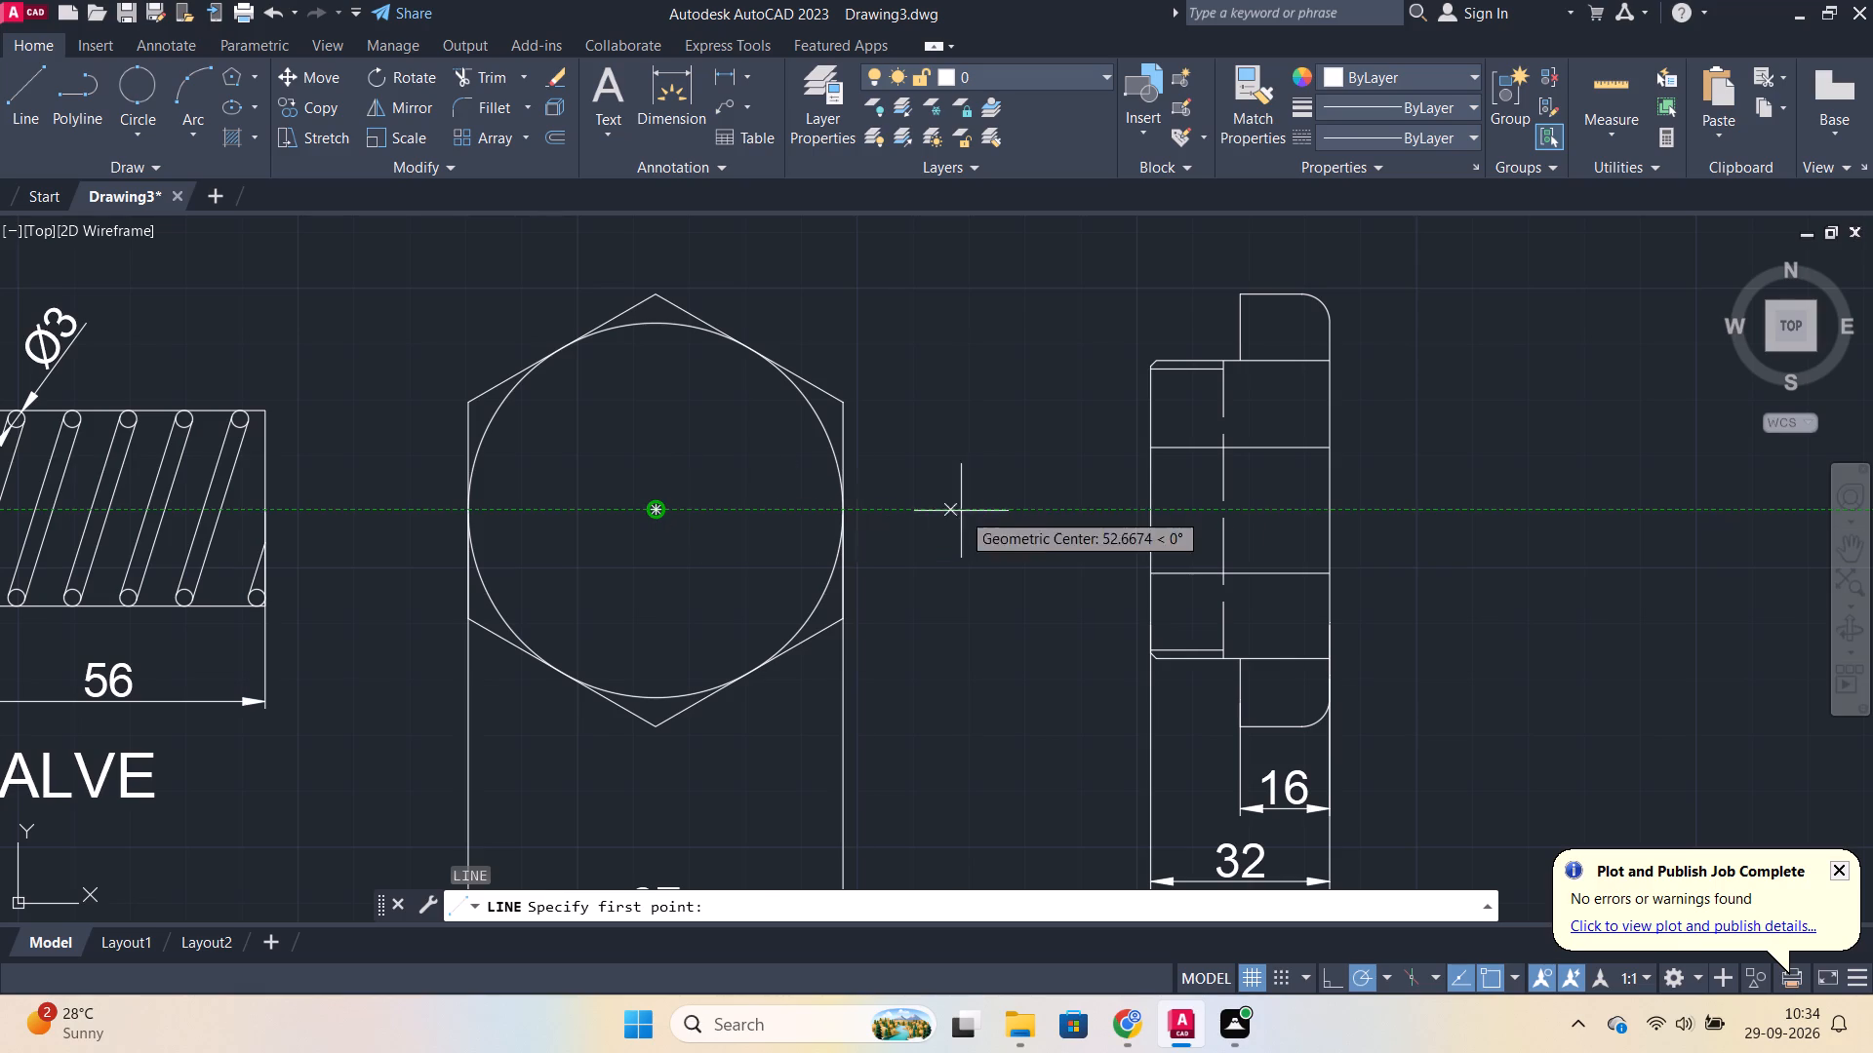
pyautogui.moveTo(1054, 511); pyautogui.dragTo(1091, 511)
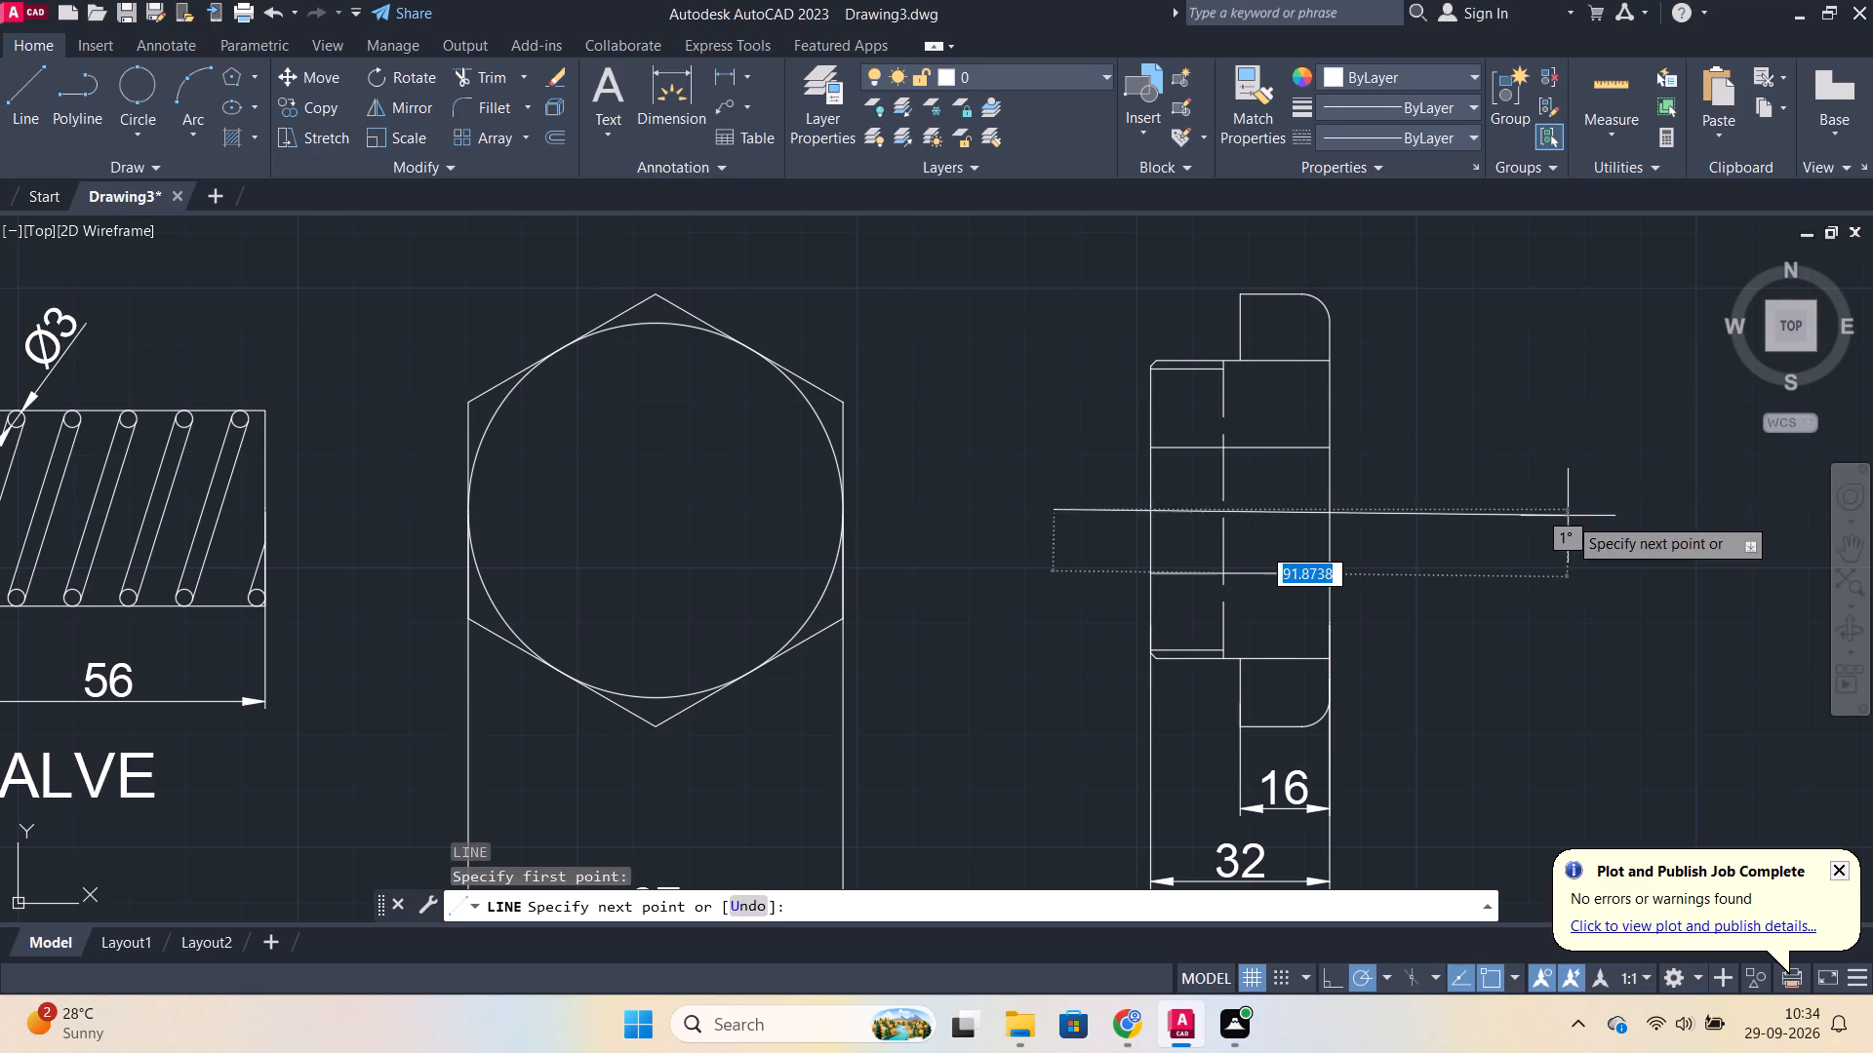
pyautogui.click(1570, 513)
pyautogui.press('Escape')
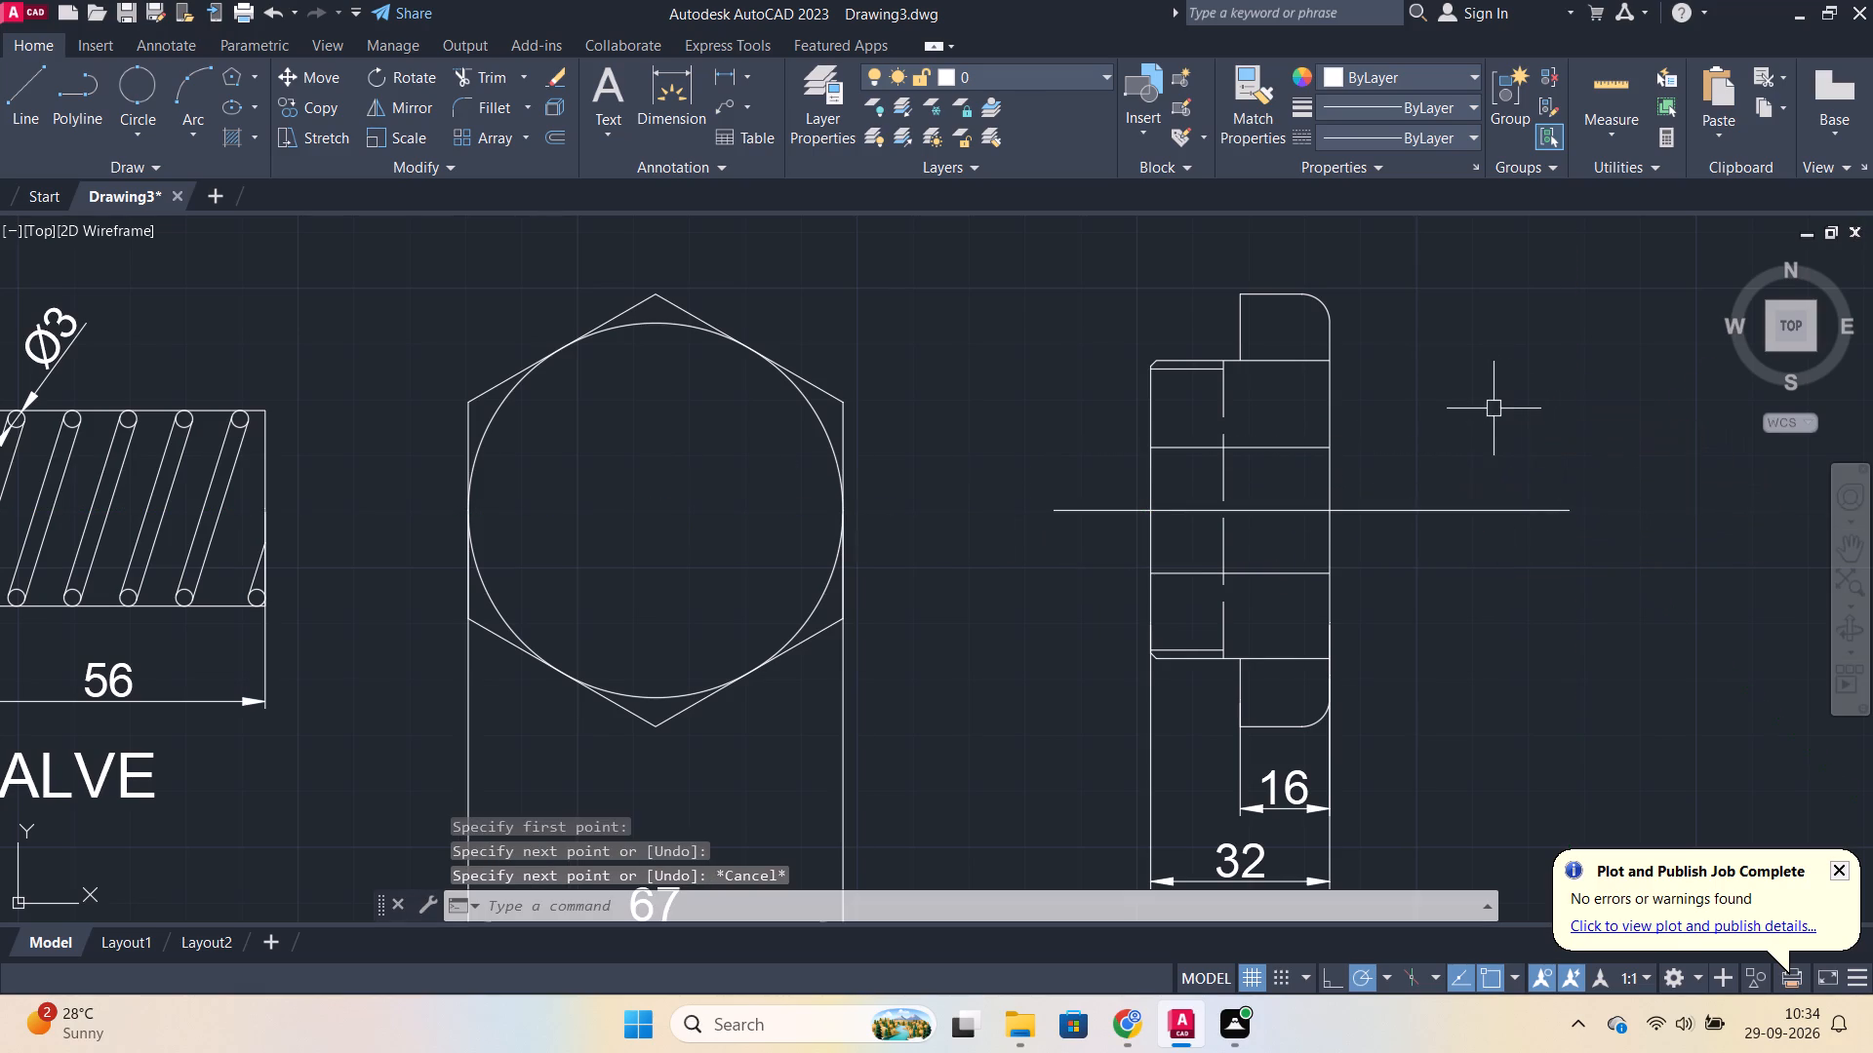
# Offset the side view's horizontal centre line upward by 28.
pyautogui.scroll(1, 1494, 399)
pyautogui.moveTo(1491, 405); pyautogui.dragTo(1474, 463, button='middle')
pyautogui.press('o')
pyautogui.press('Return')
pyautogui.press('Return')
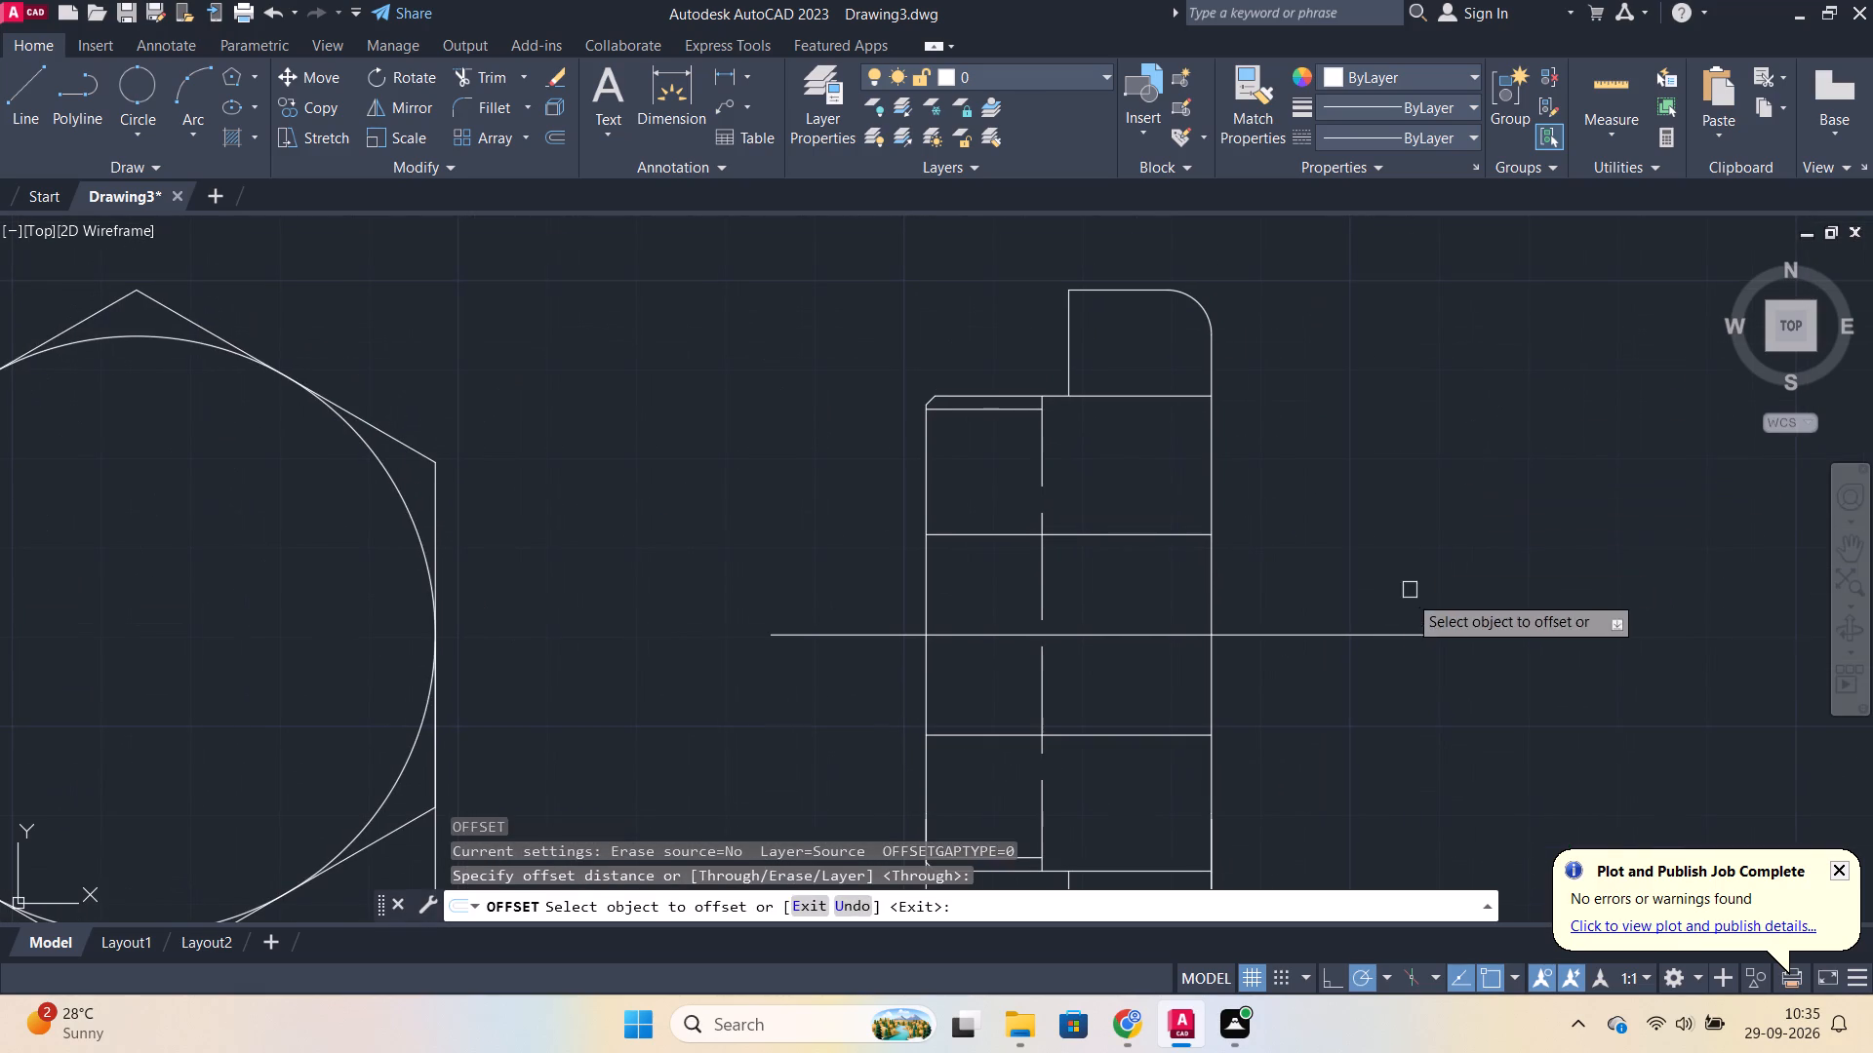
pyautogui.click(1369, 629)
pyautogui.write('28')
pyautogui.press('Return')
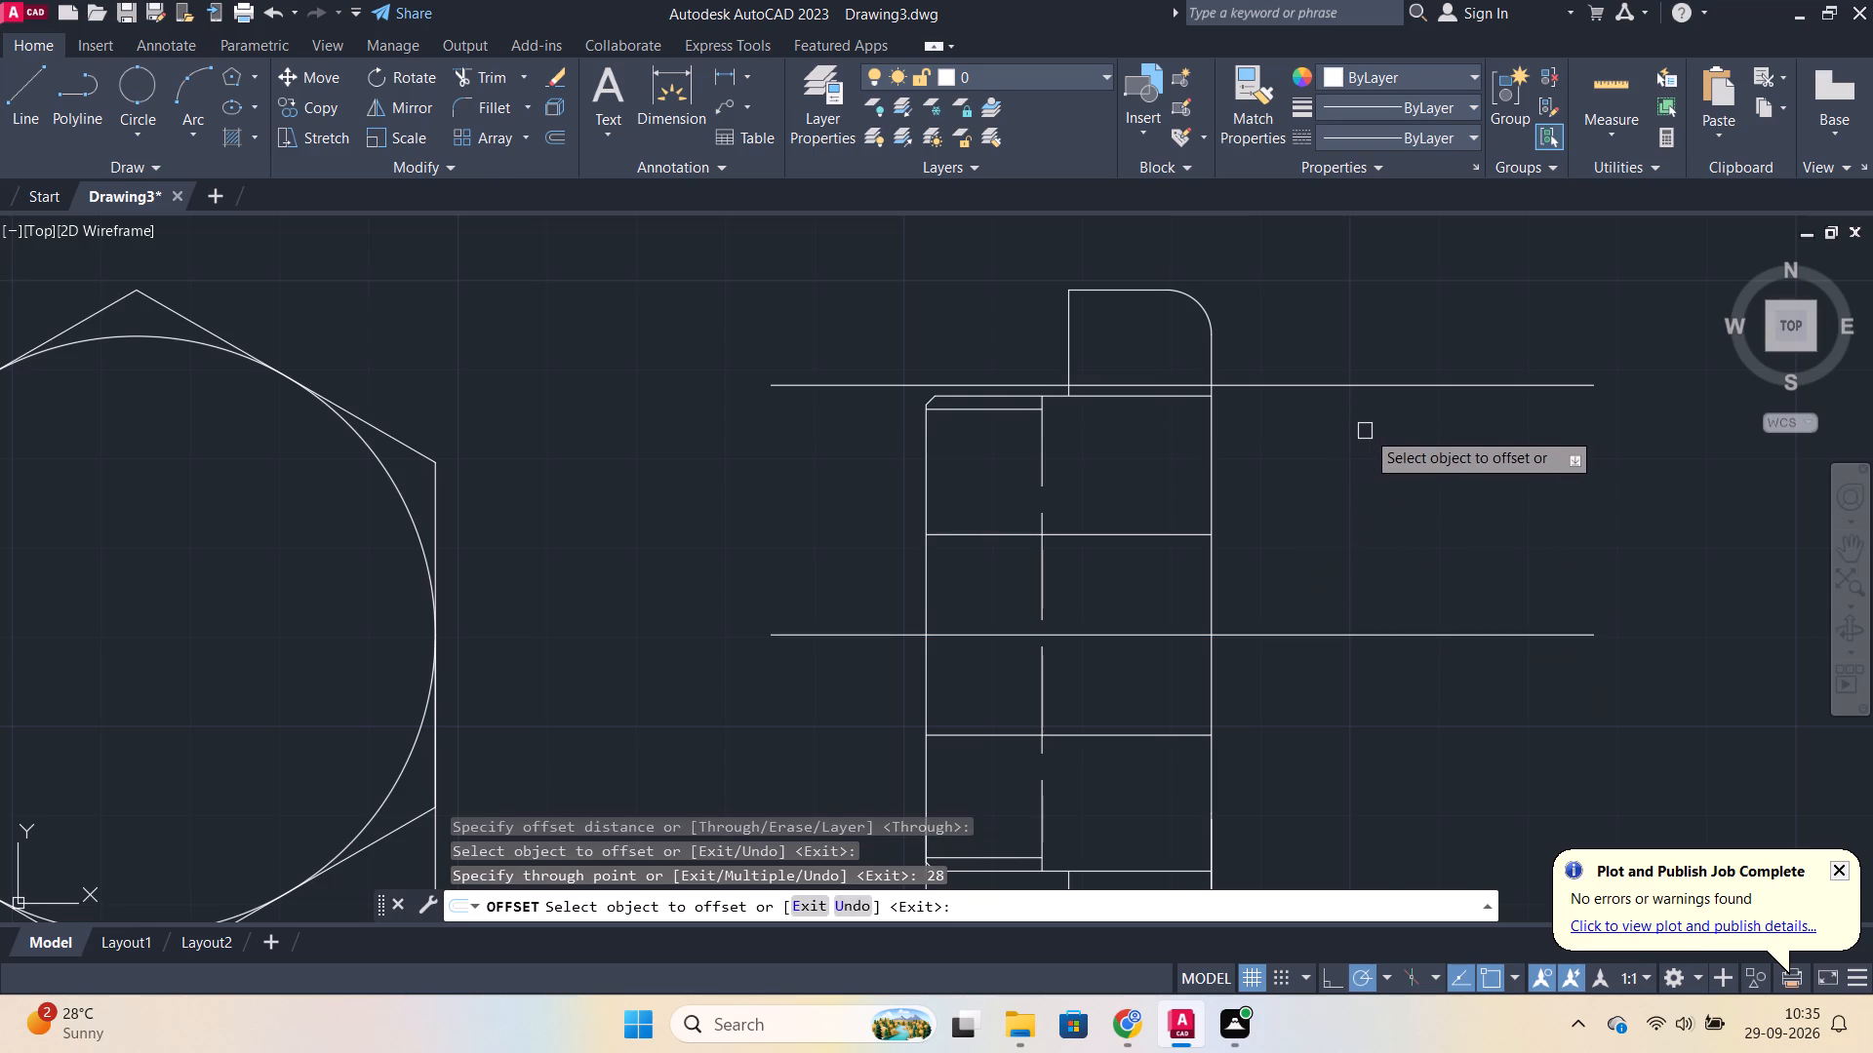
pyautogui.scroll(-1, 1406, 430)
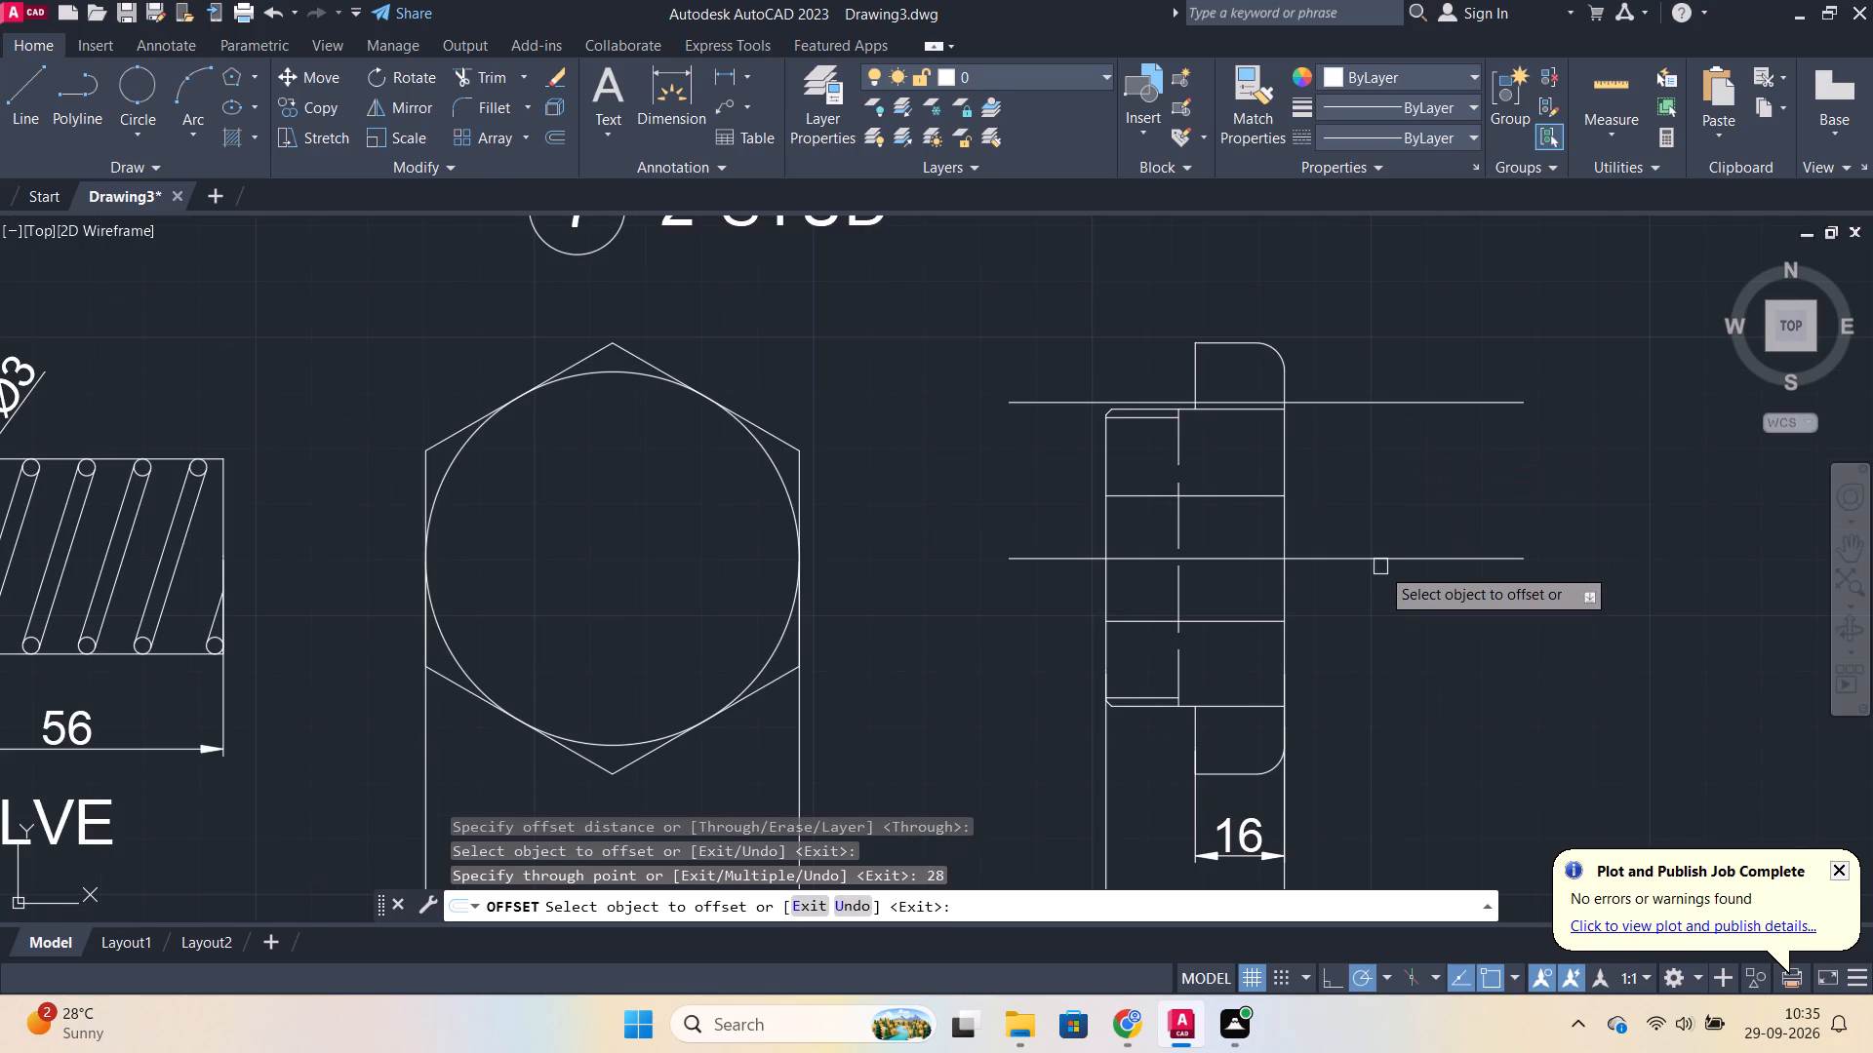
pyautogui.click(1379, 564)
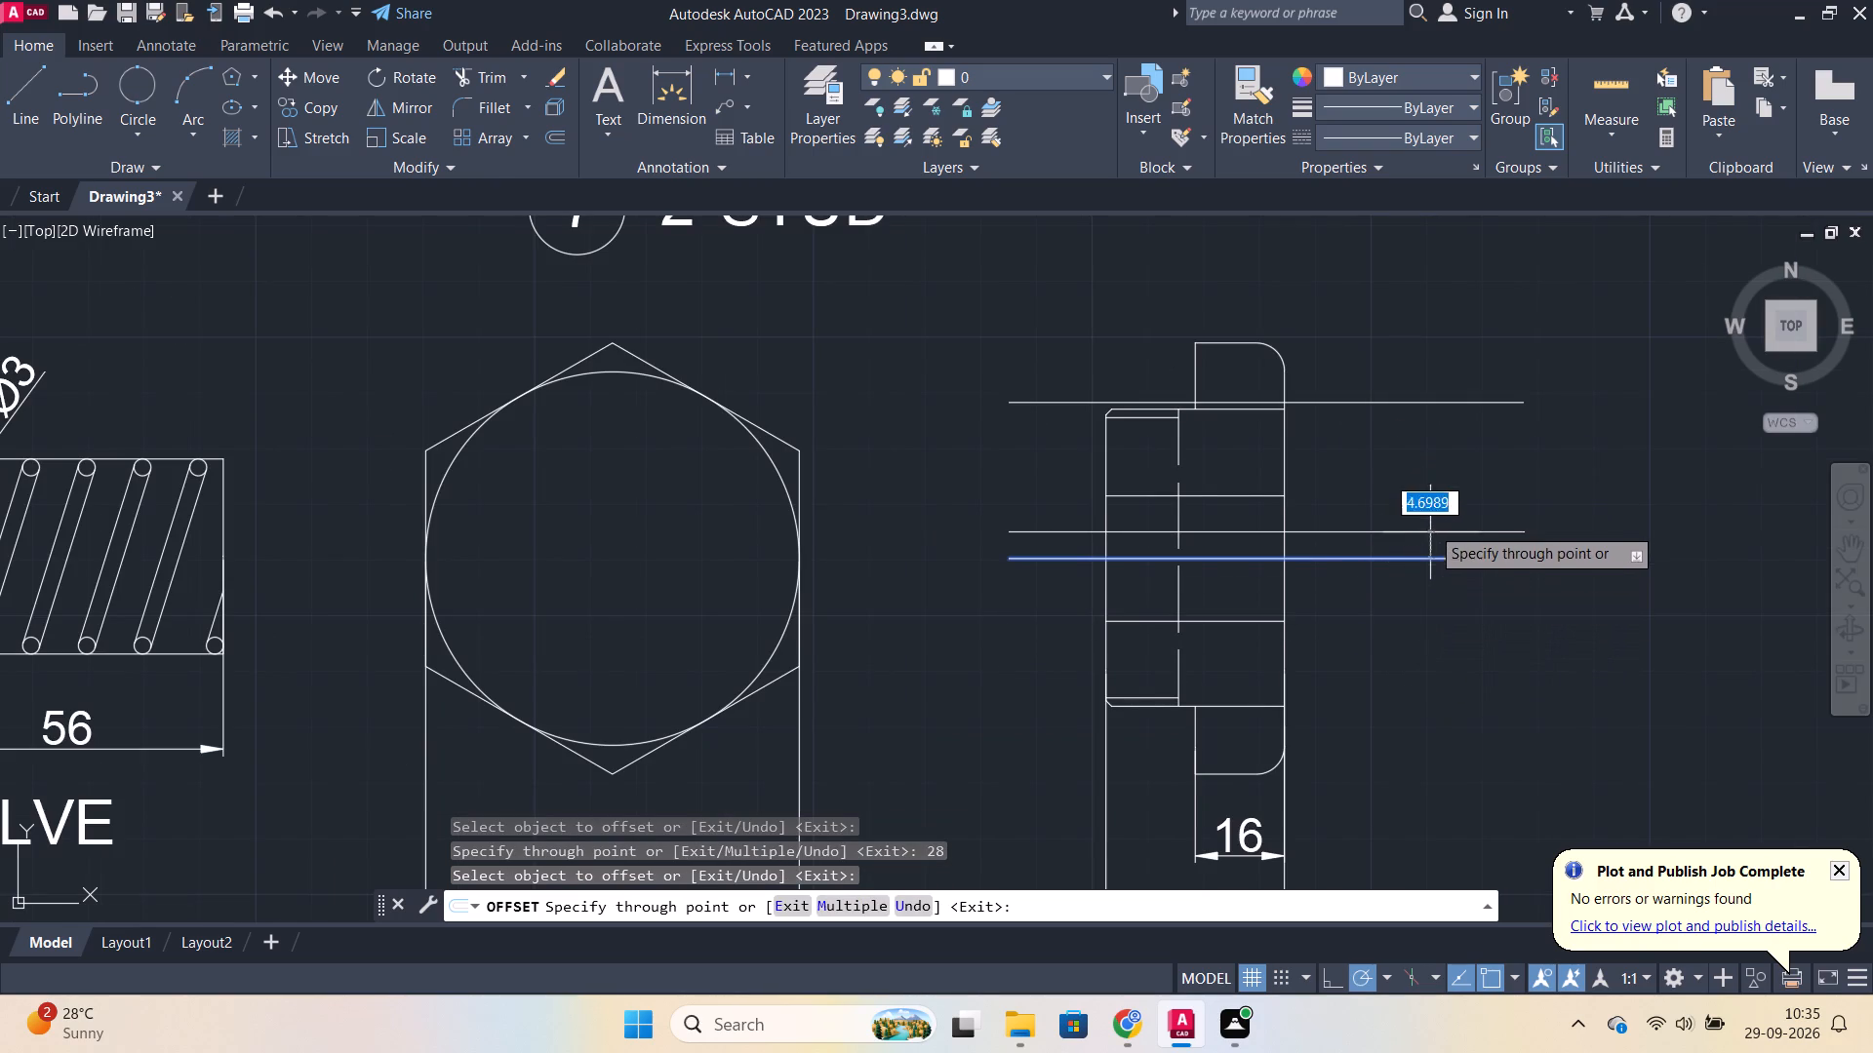
pyautogui.press('Escape')
# Erase the chamfer line at the upper left corner of the side view's central block.
pyautogui.moveTo(1426, 628); pyautogui.dragTo(1428, 689, button='middle')
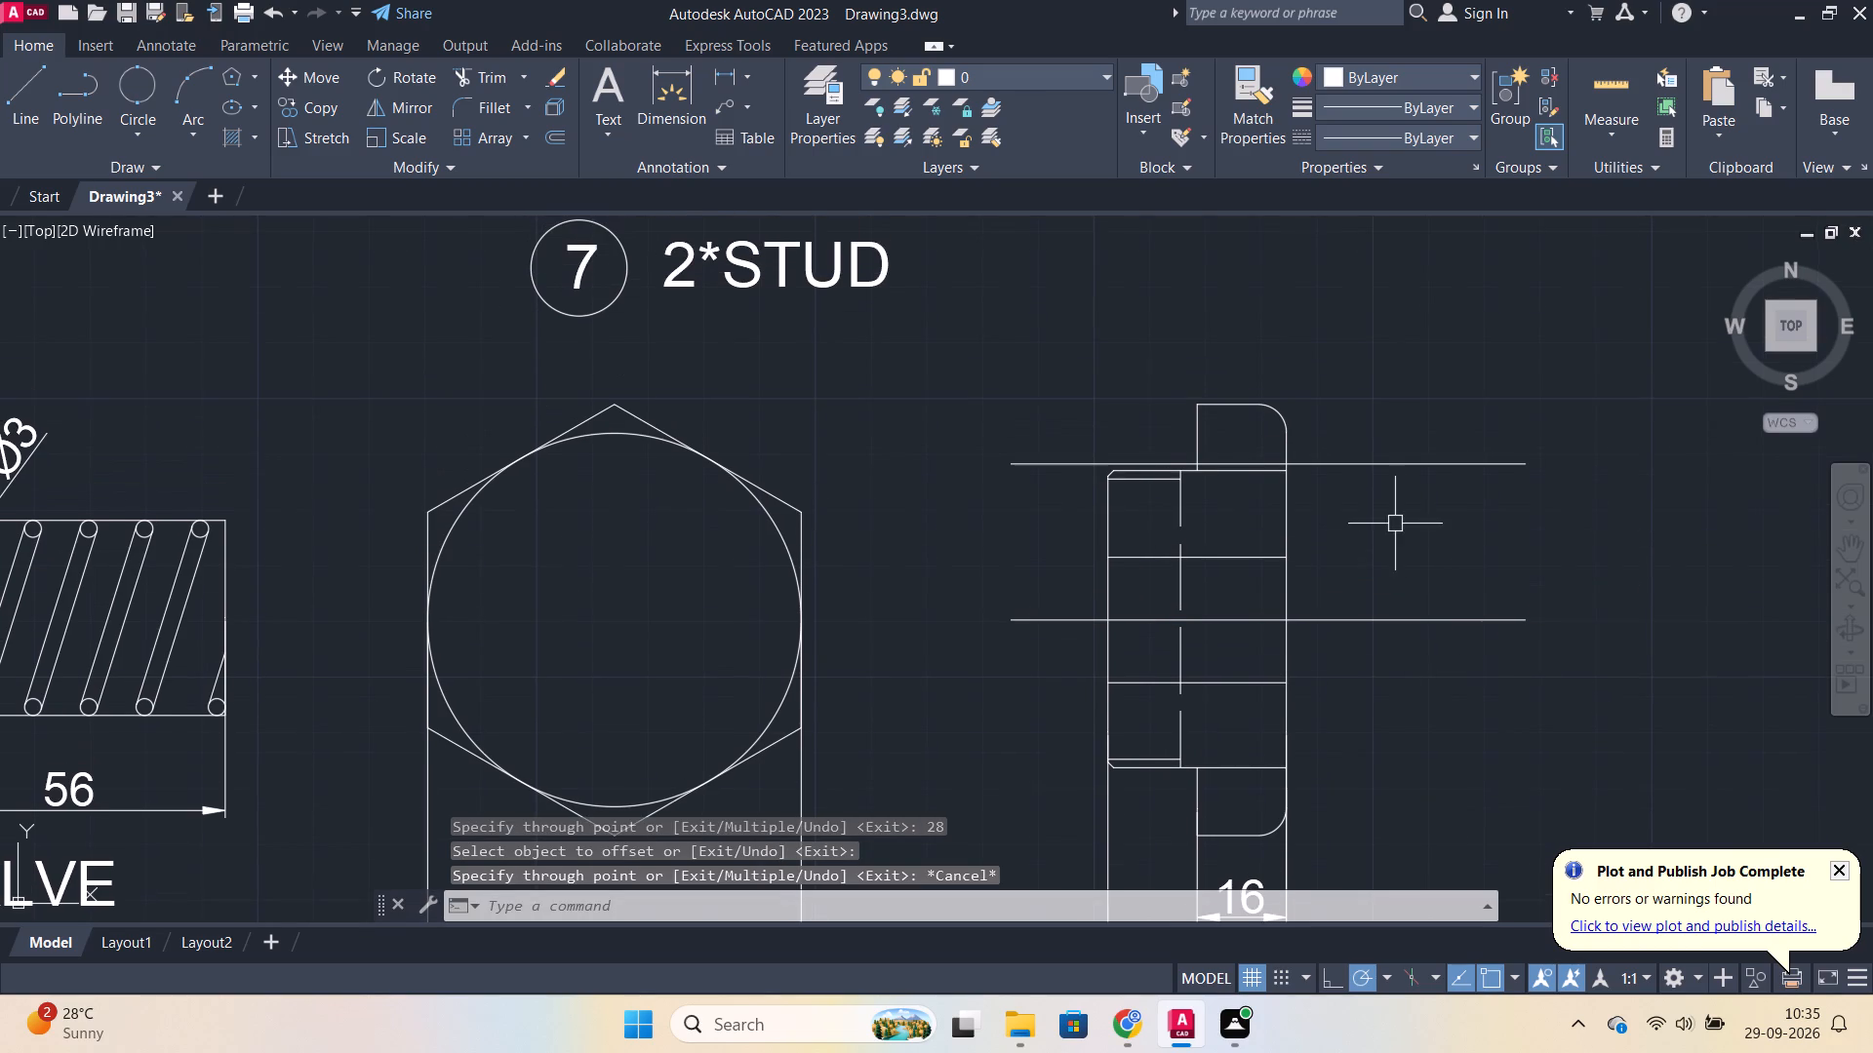
pyautogui.moveTo(1399, 563); pyautogui.dragTo(1407, 614, button='middle')
pyautogui.scroll(2, 1342, 508)
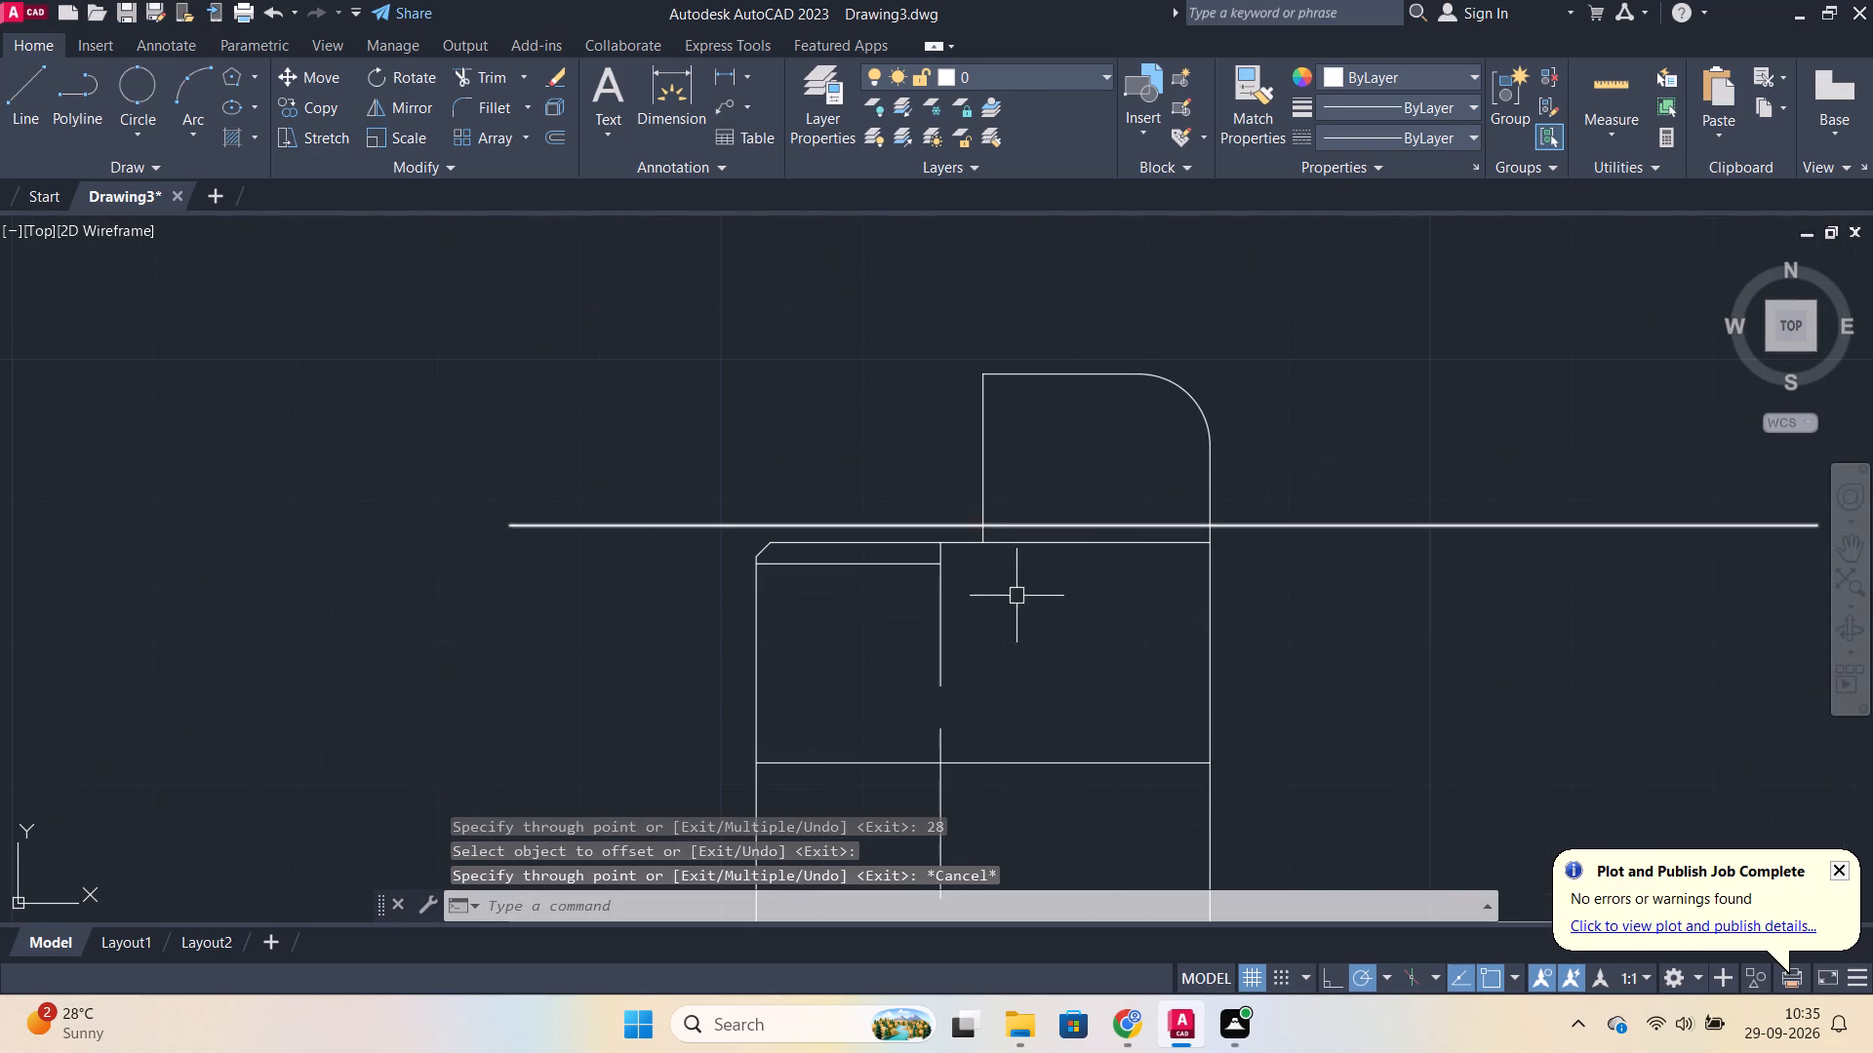
pyautogui.click(765, 552)
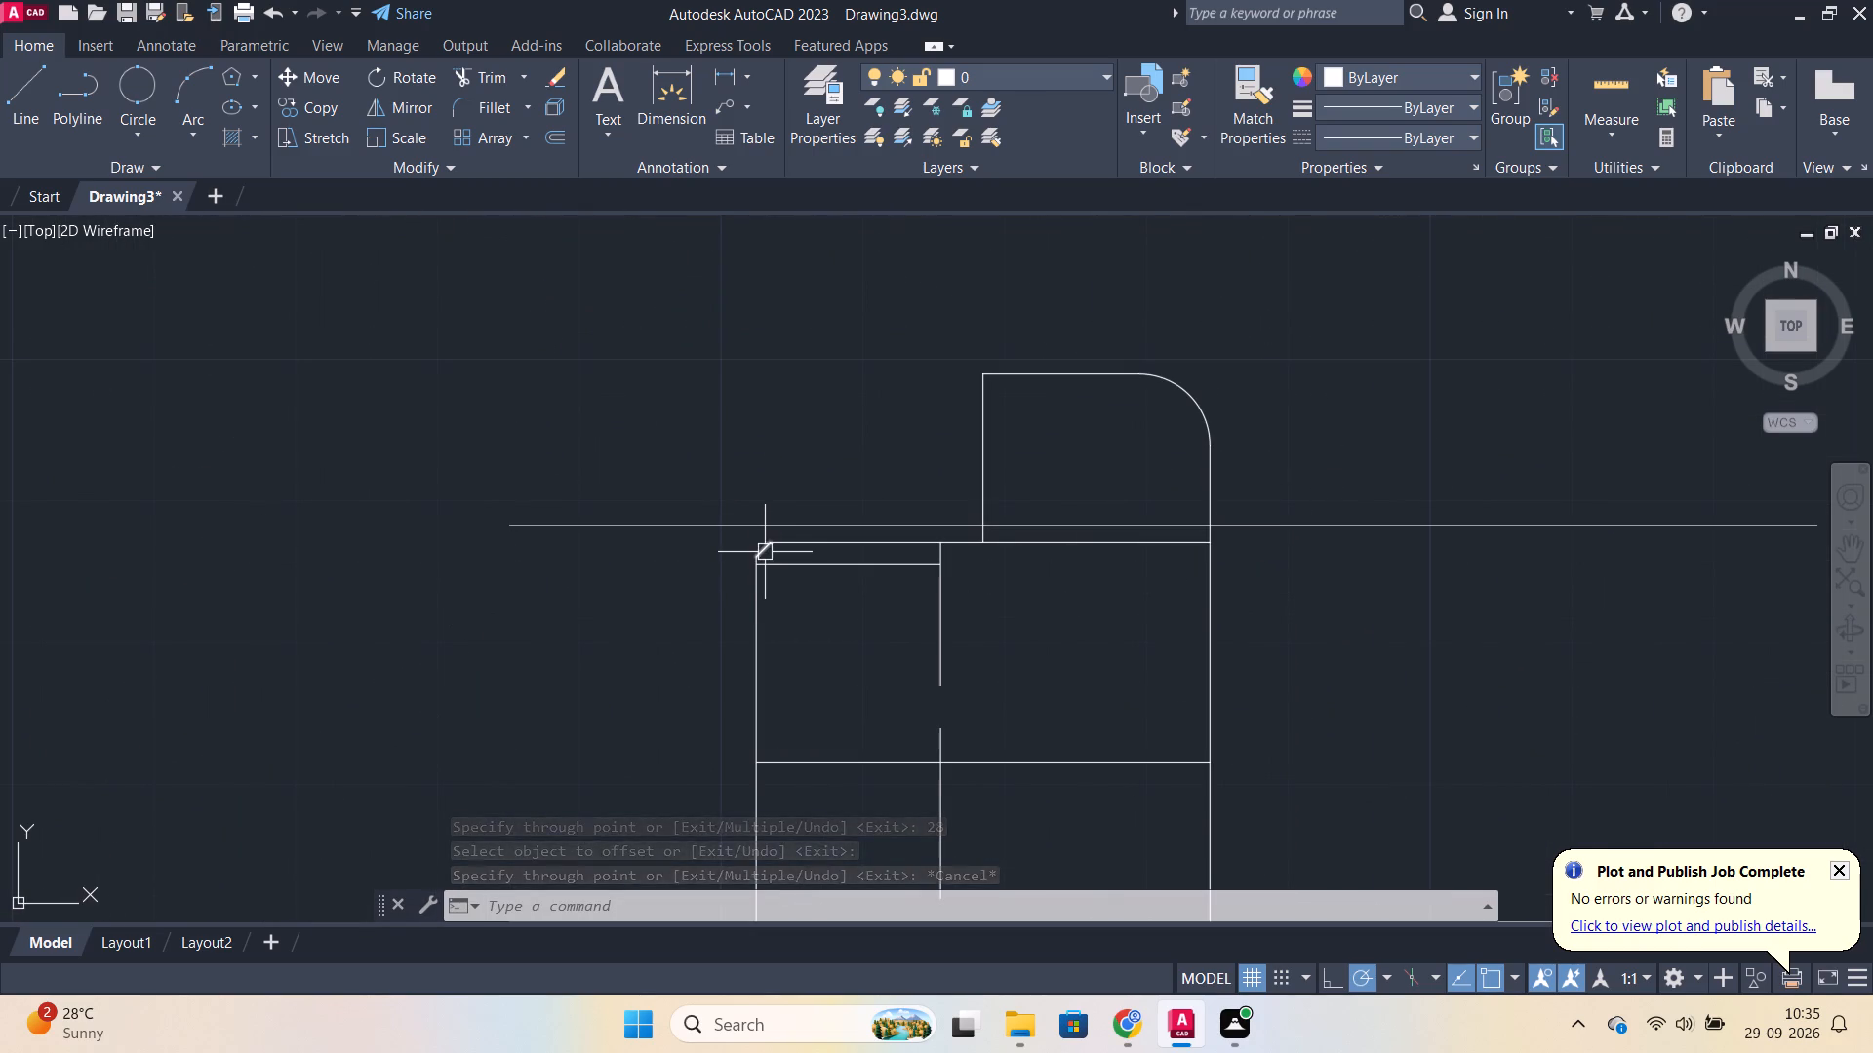
pyautogui.press('e')
pyautogui.press('Return')
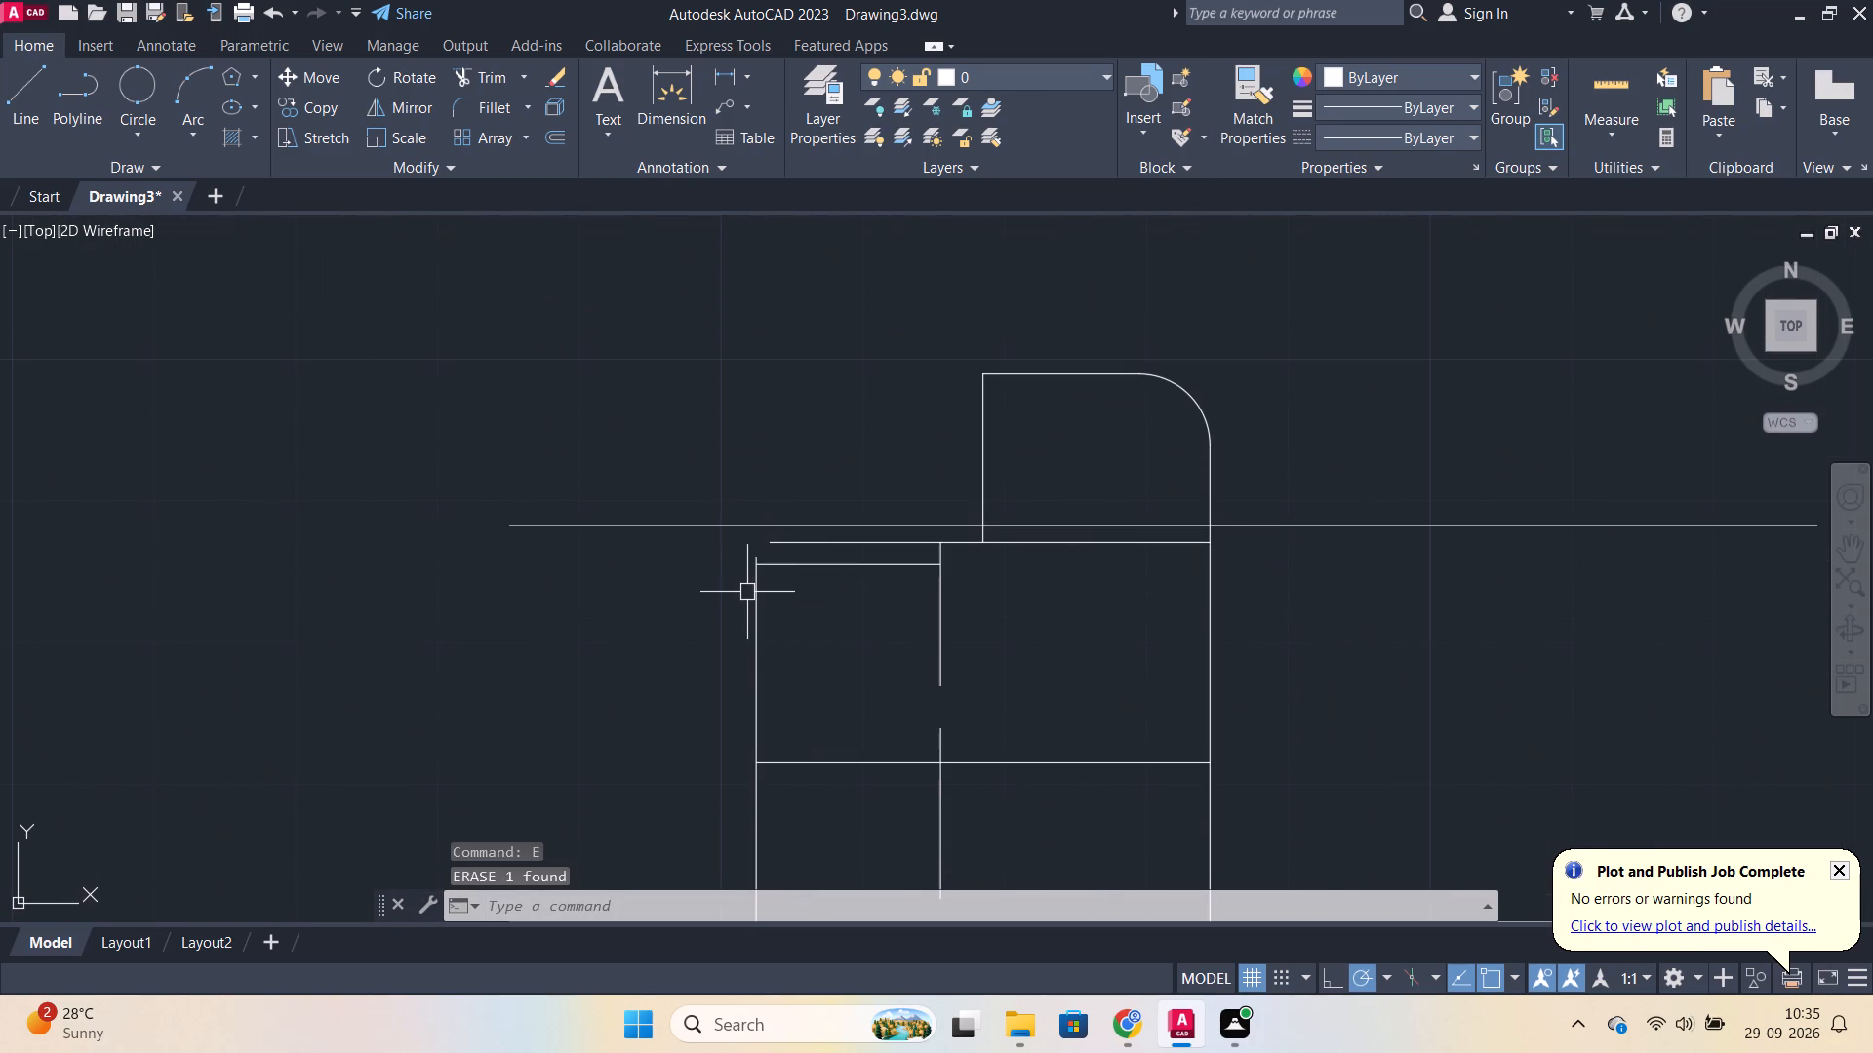
# Extend the block's left edge and the dashed vertical line up to the 28-offset line, and its old top edge to the left edge.
pyautogui.press('e')
pyautogui.press('x')
pyautogui.press('Return')
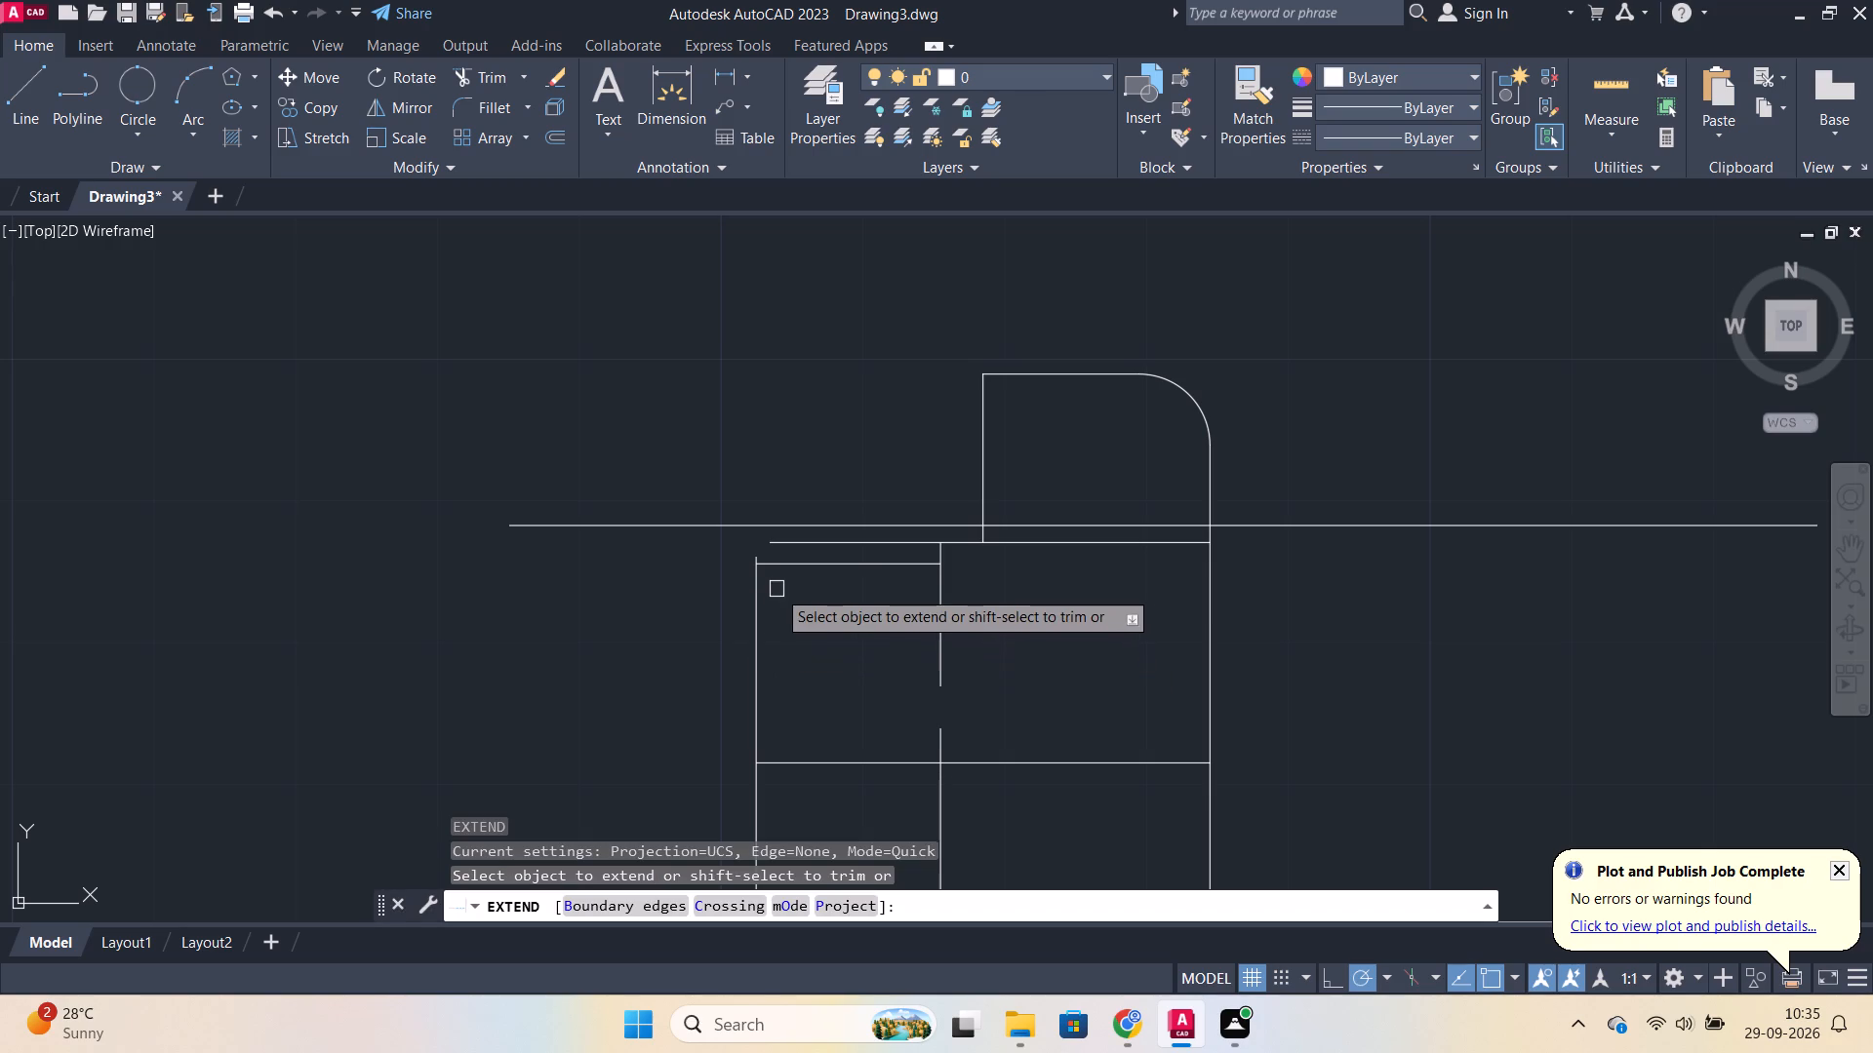
pyautogui.click(760, 604)
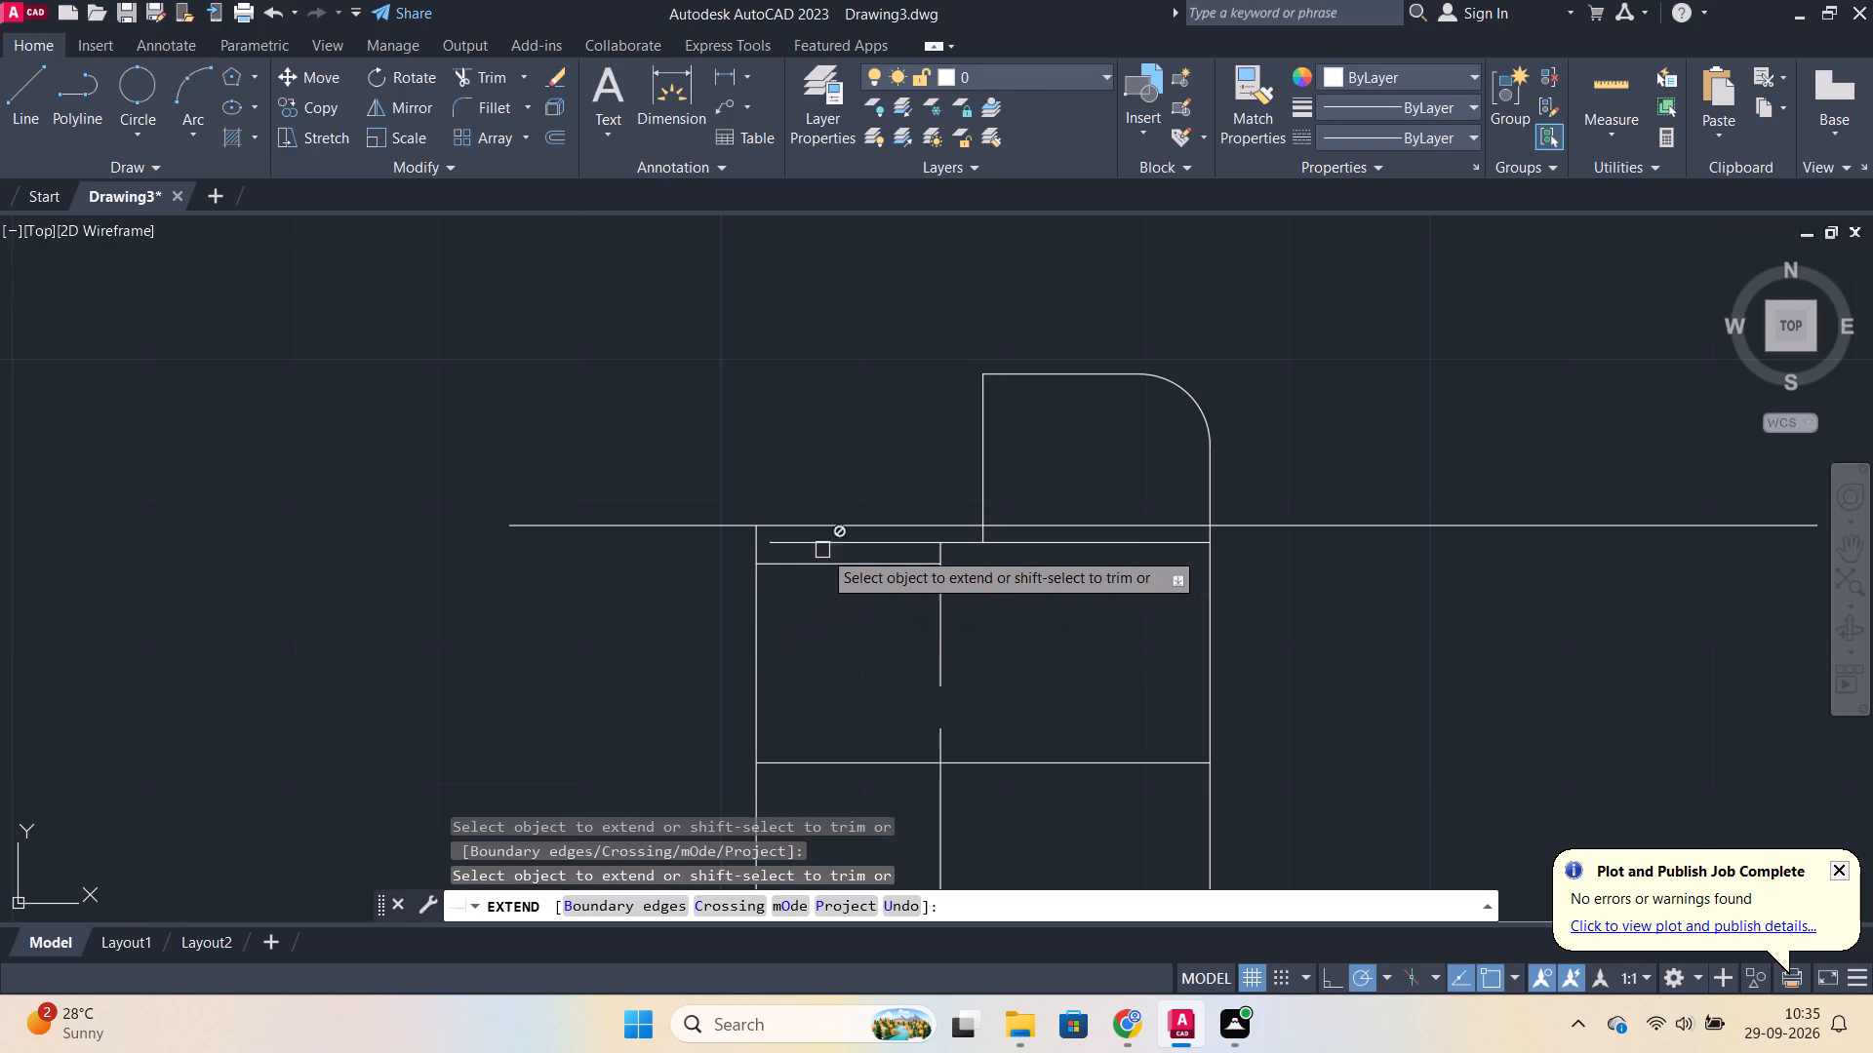
pyautogui.click(821, 545)
pyautogui.click(940, 563)
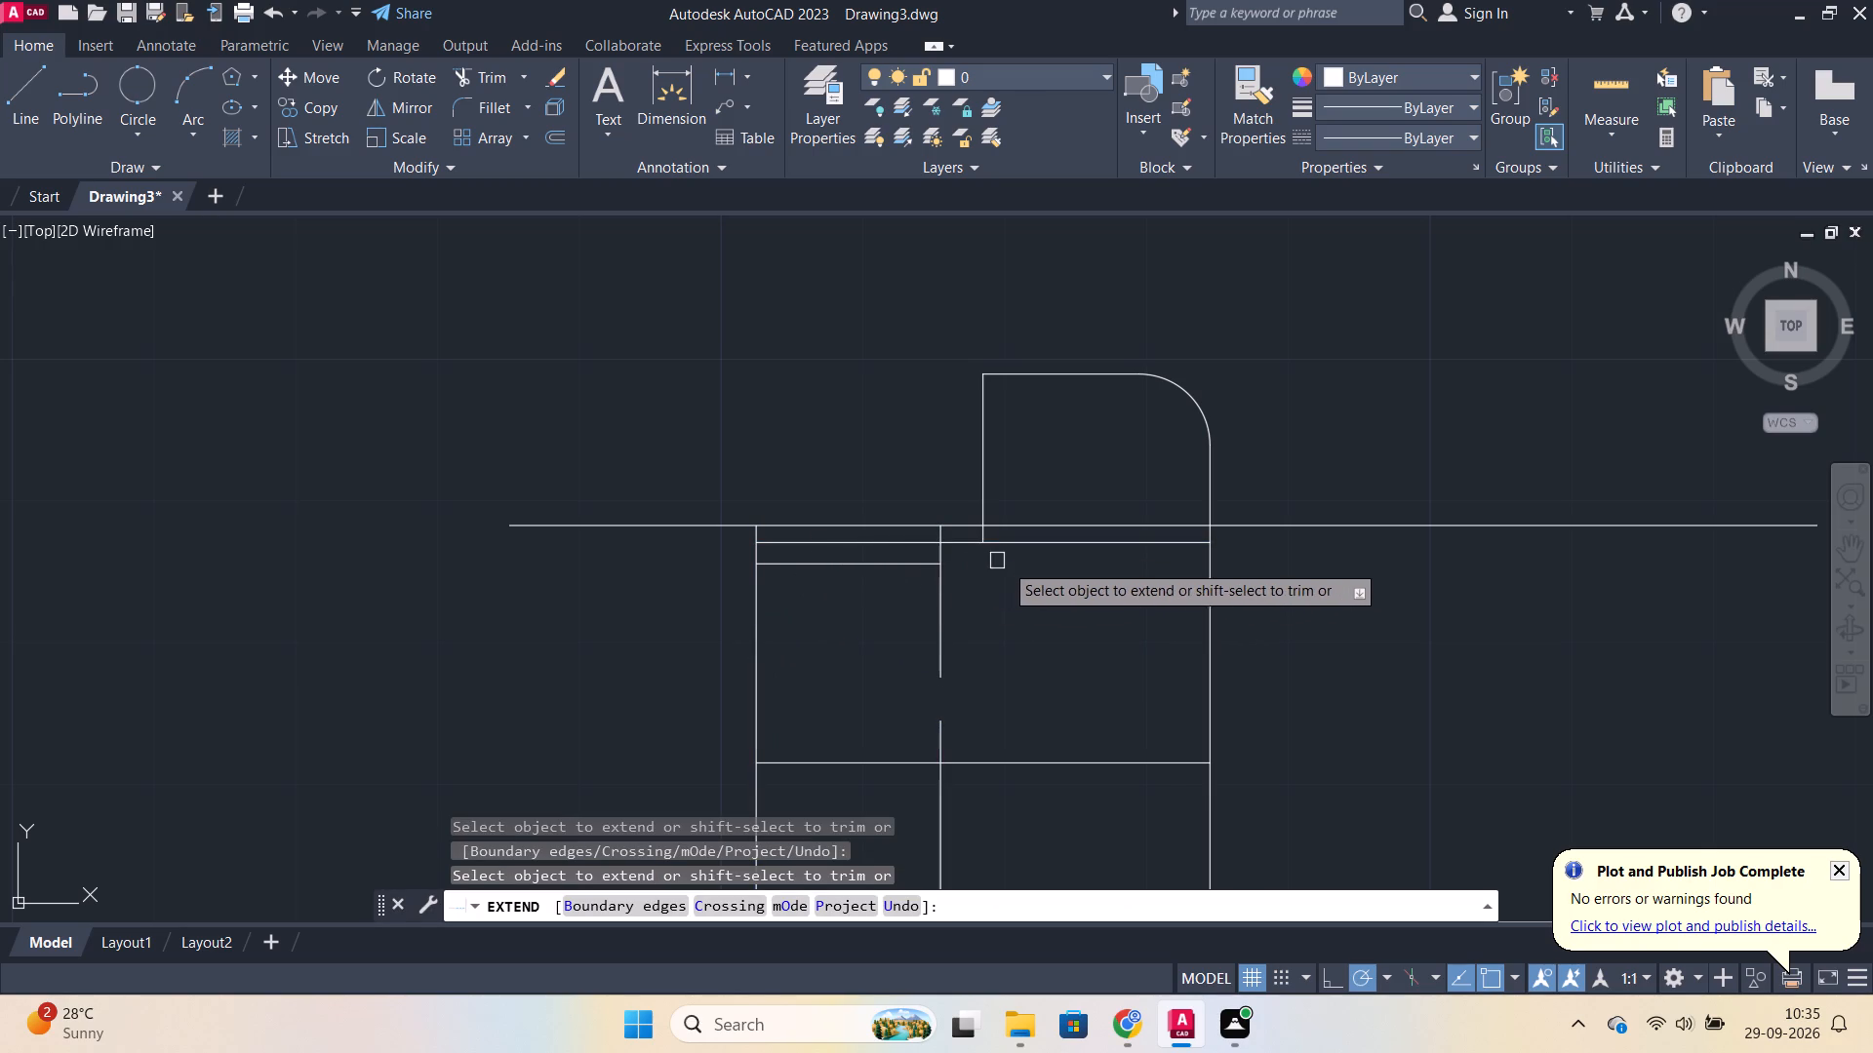
pyautogui.press('Escape')
# Trim the 28-offset line's overhanging ends and remove the old top edge, leftover stub and upper thread line beneath it.
pyautogui.write('TR')
pyautogui.press('Return')
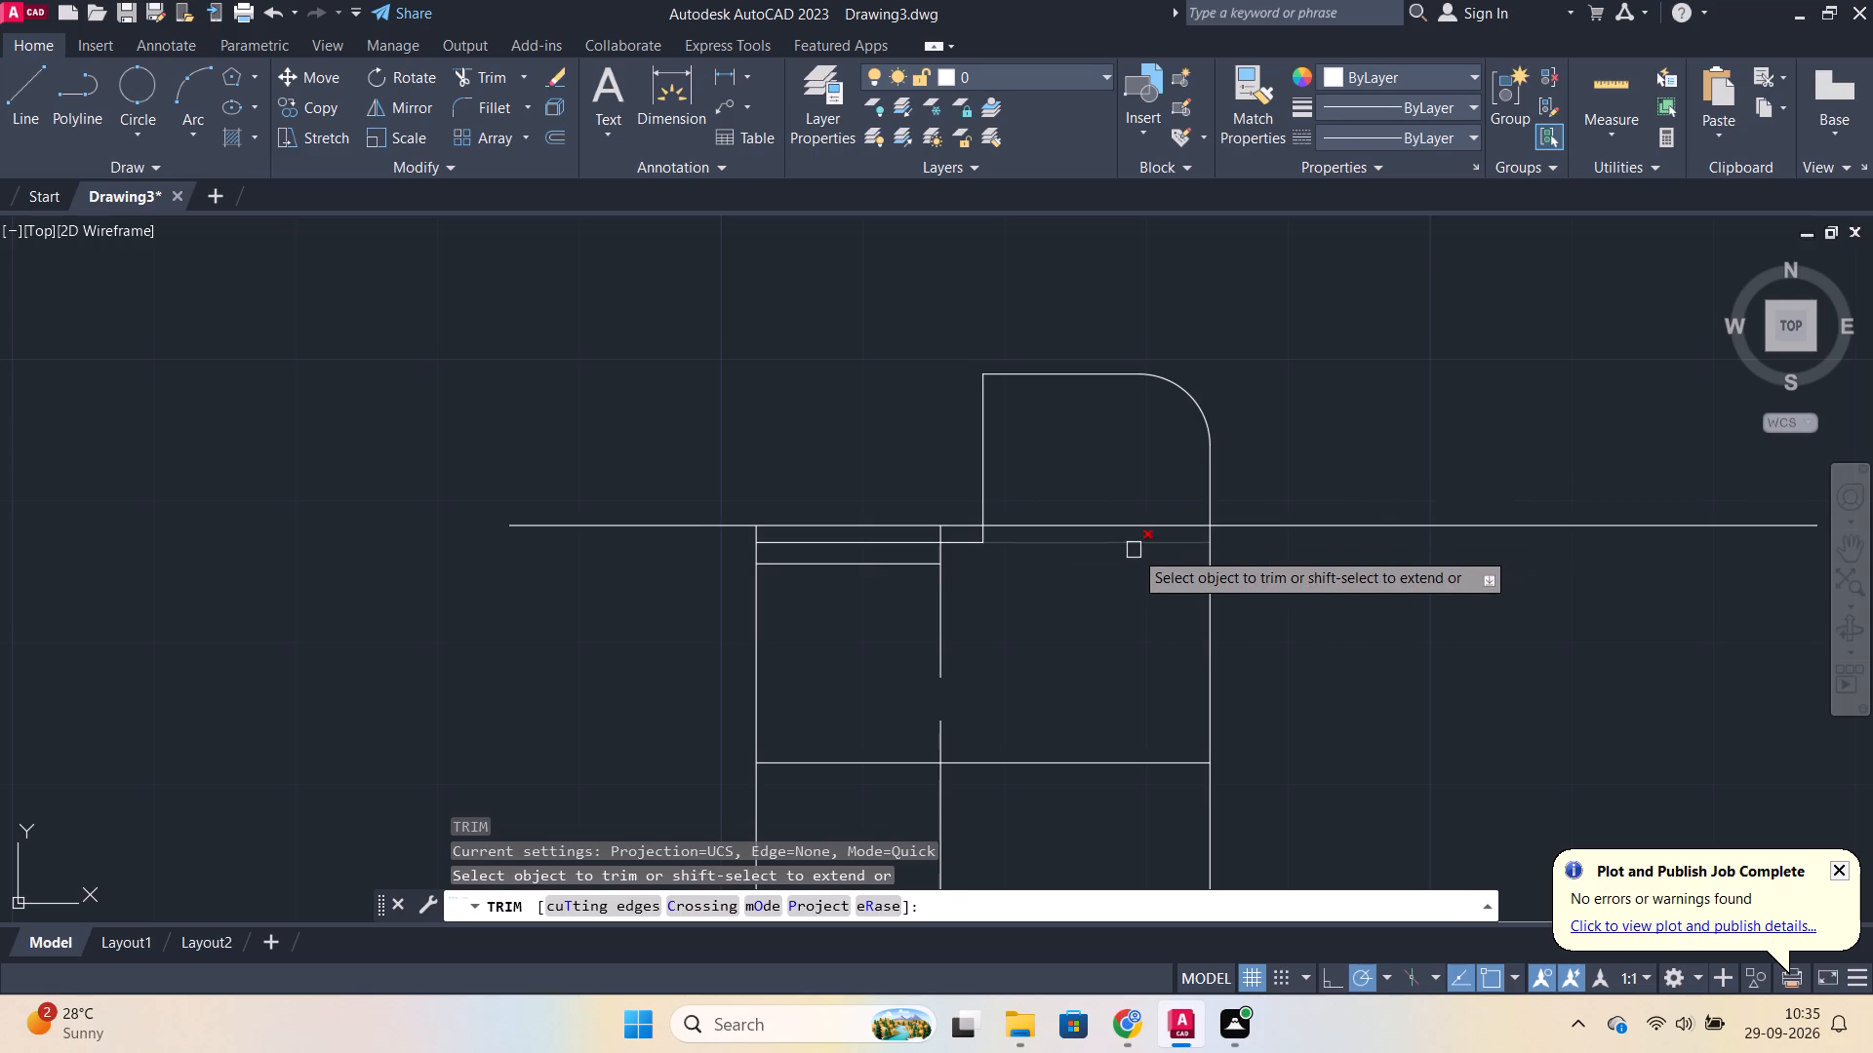
pyautogui.click(1134, 550)
pyautogui.click(1253, 529)
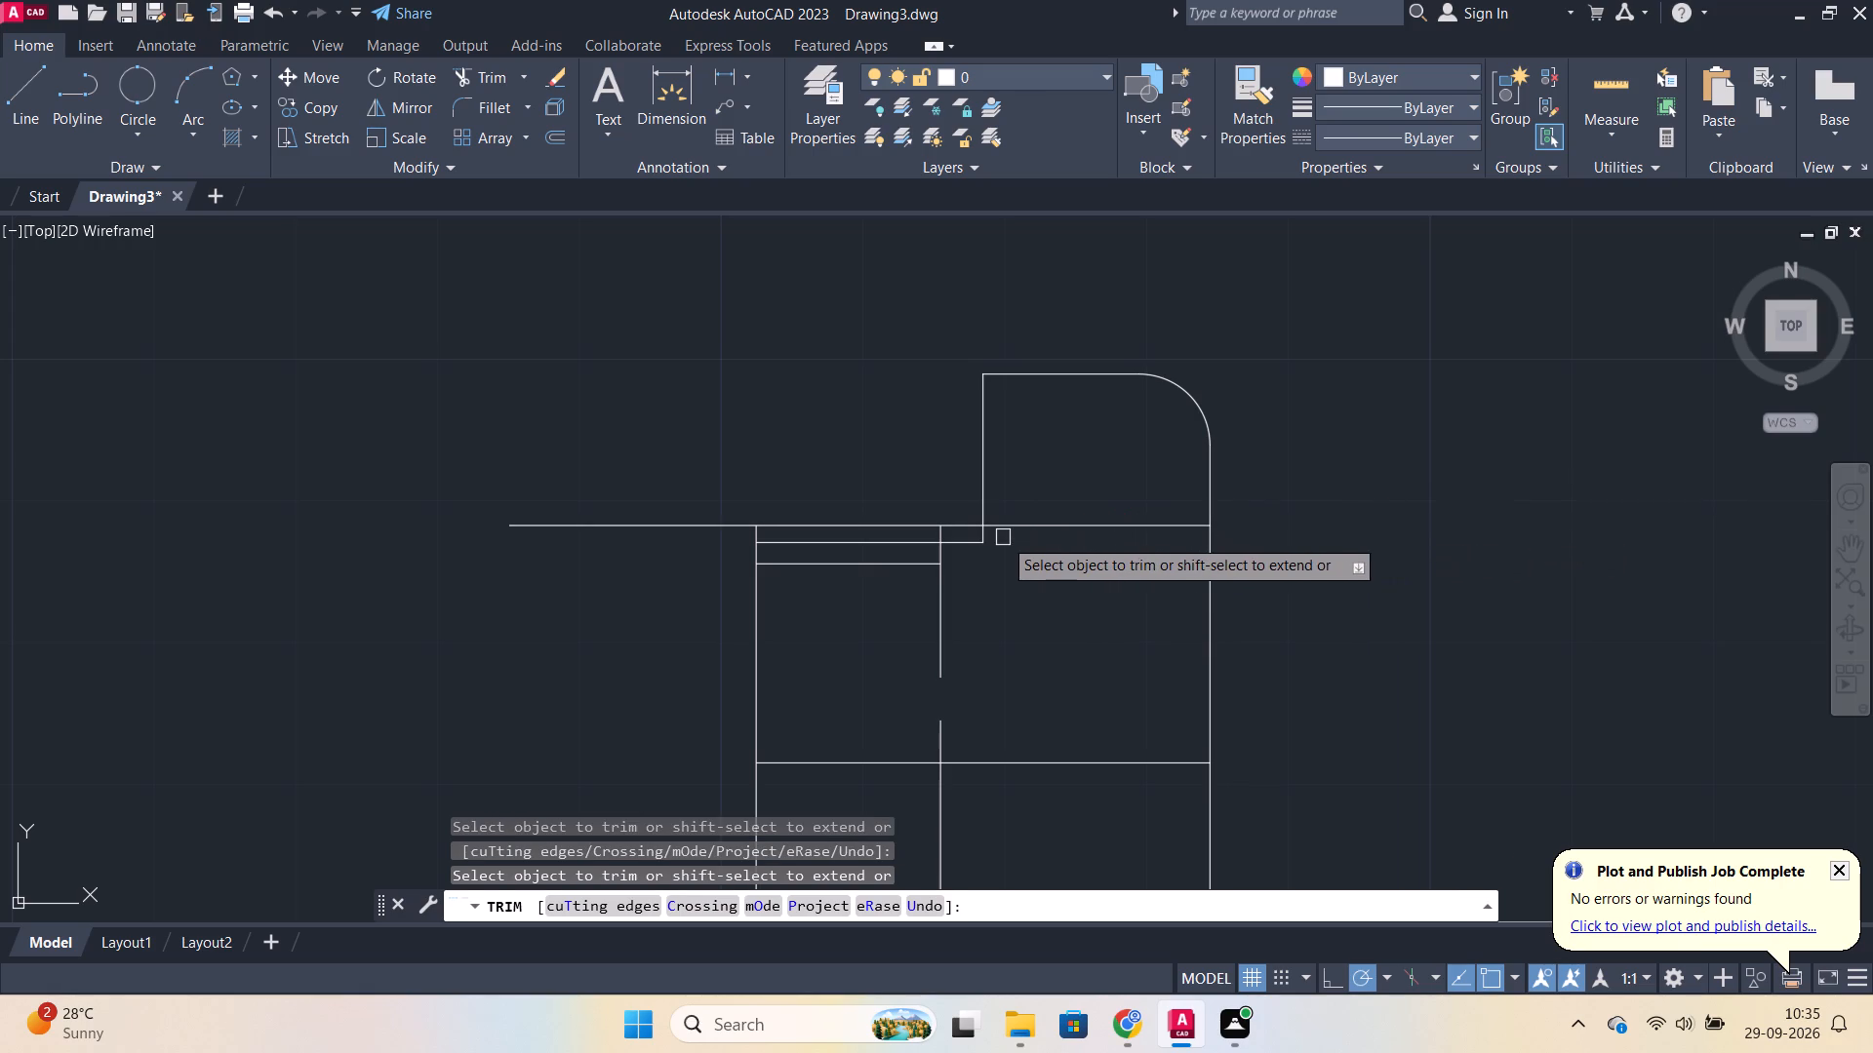
pyautogui.click(992, 537)
pyautogui.click(986, 539)
pyautogui.click(977, 540)
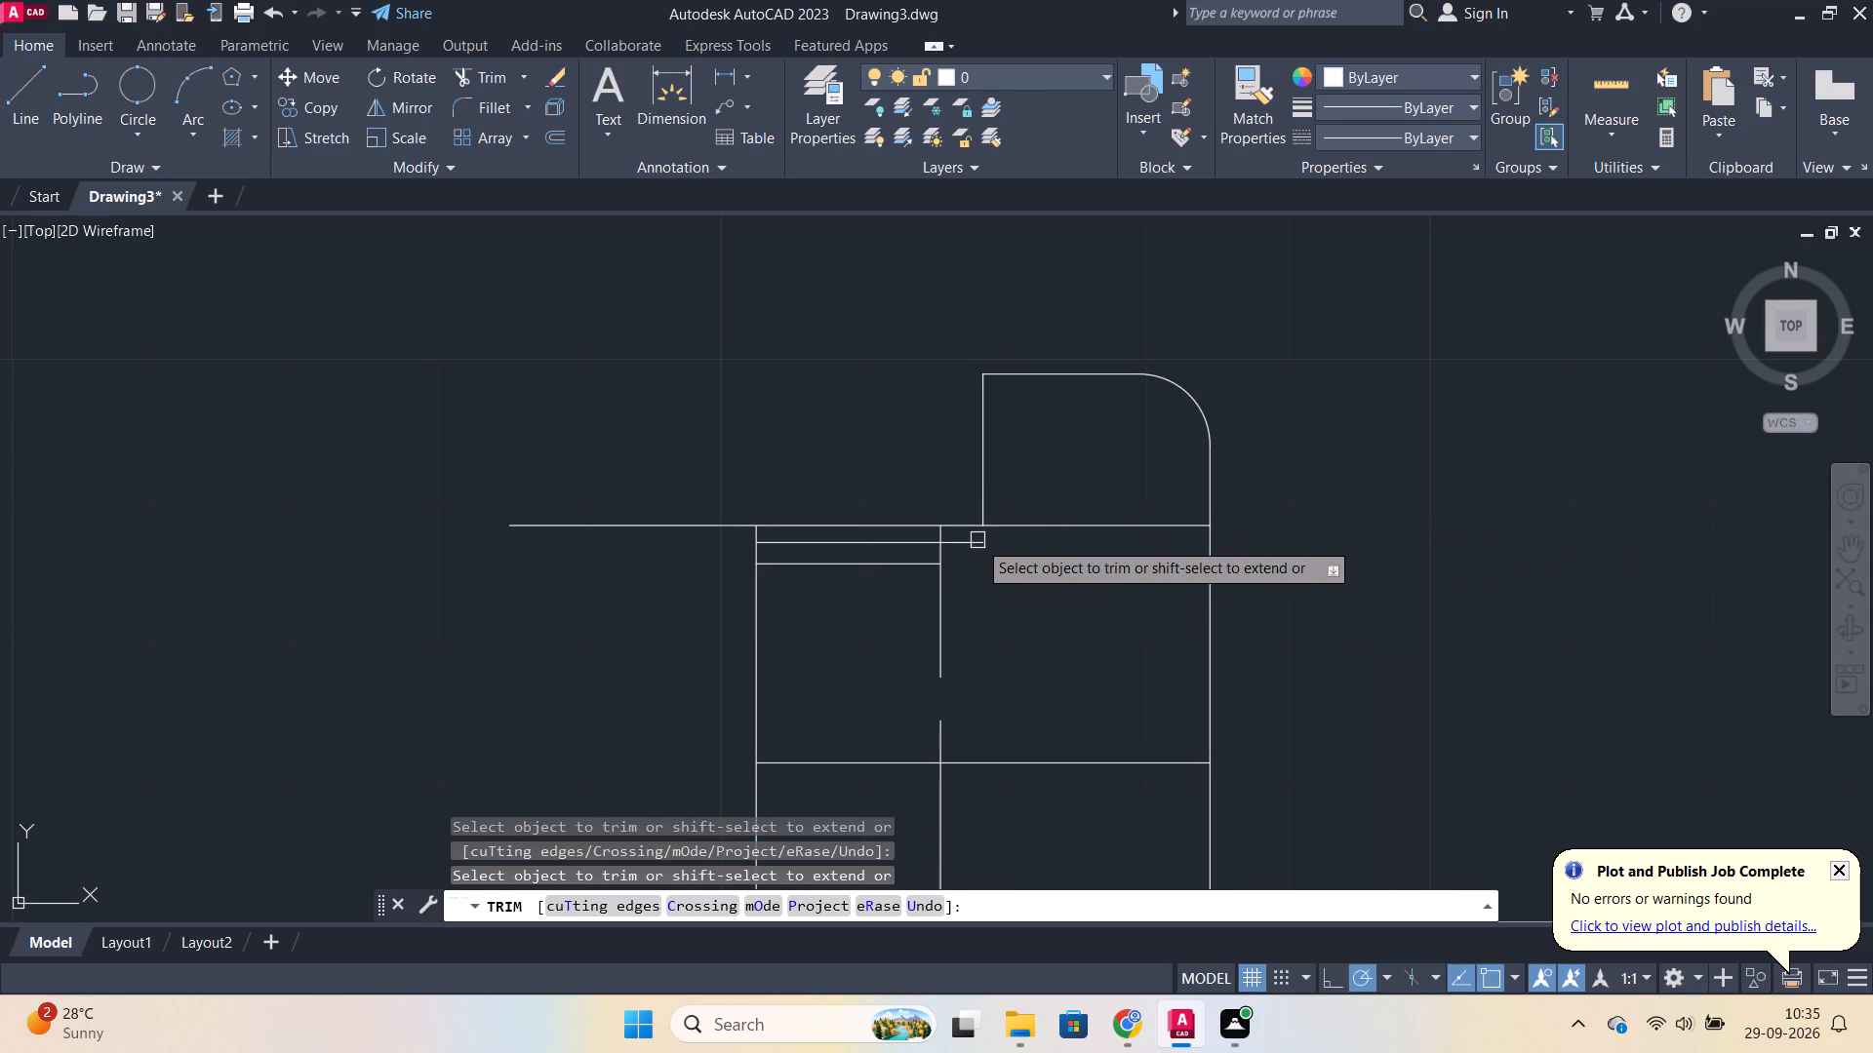
pyautogui.click(962, 540)
pyautogui.click(860, 549)
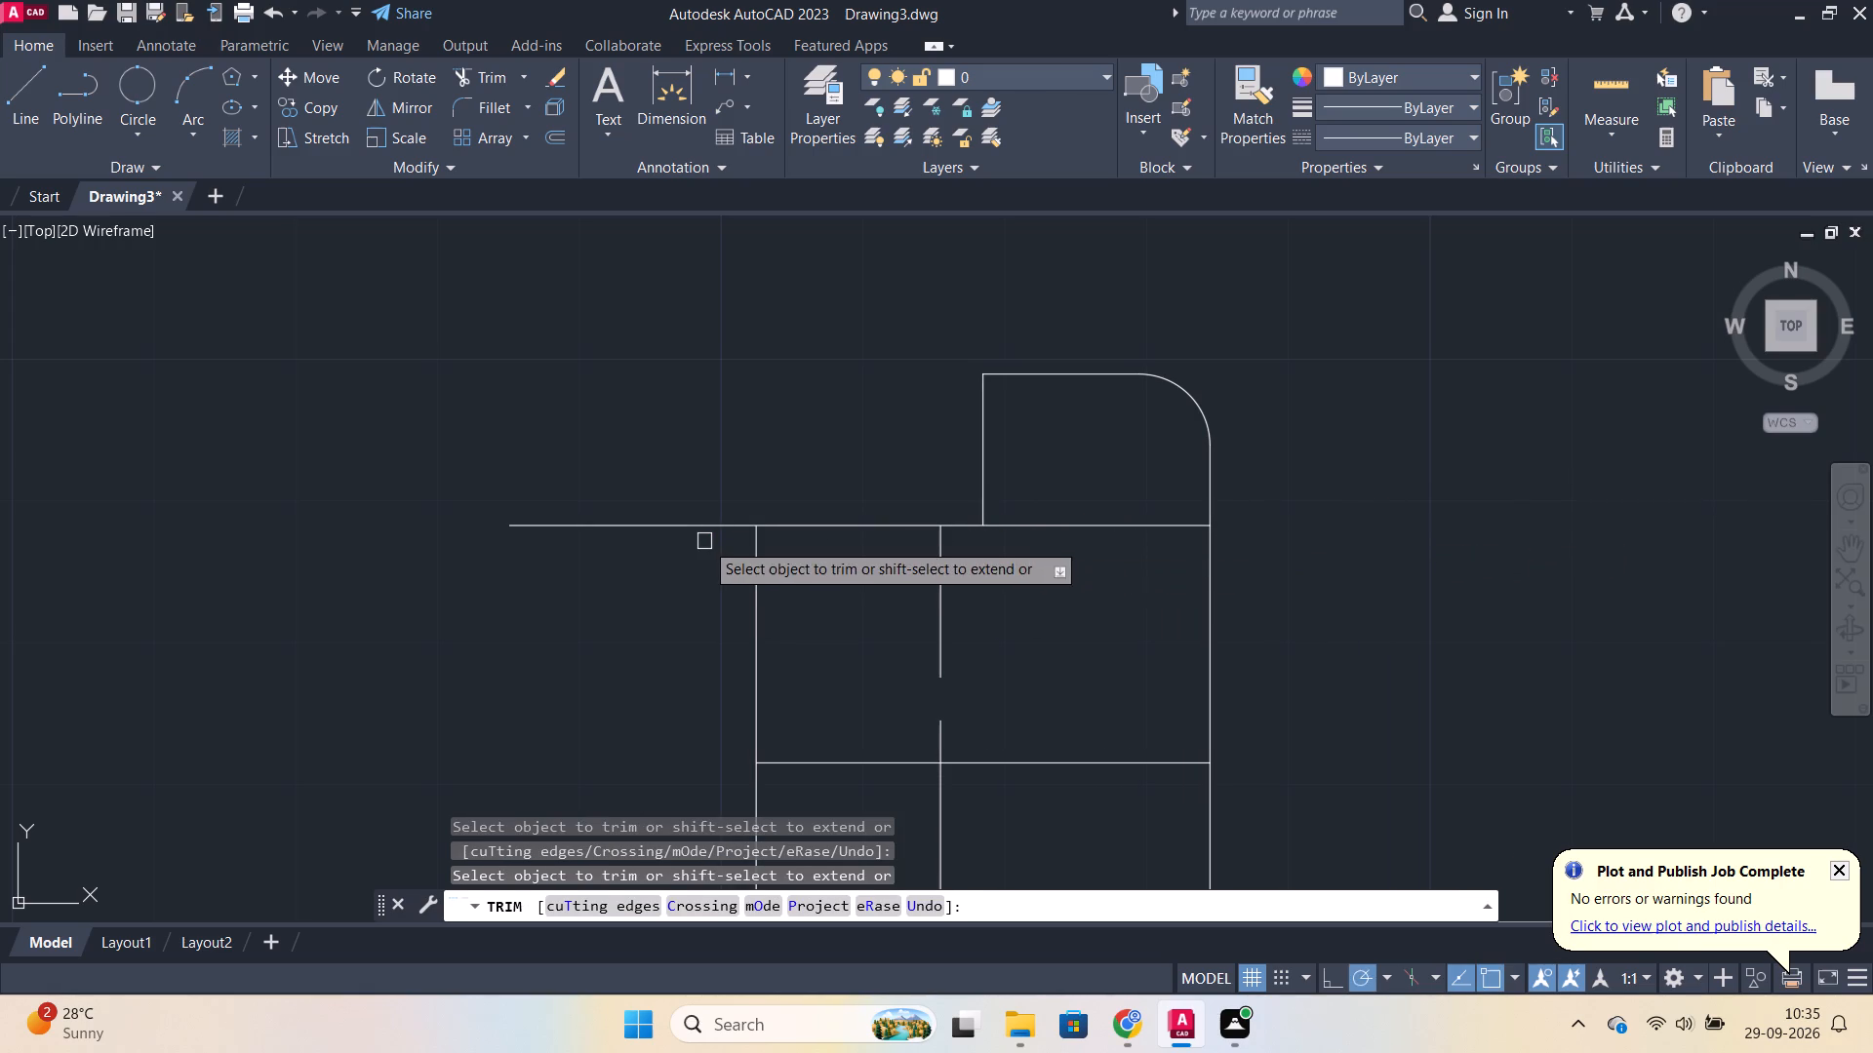
pyautogui.click(695, 531)
pyautogui.click(825, 568)
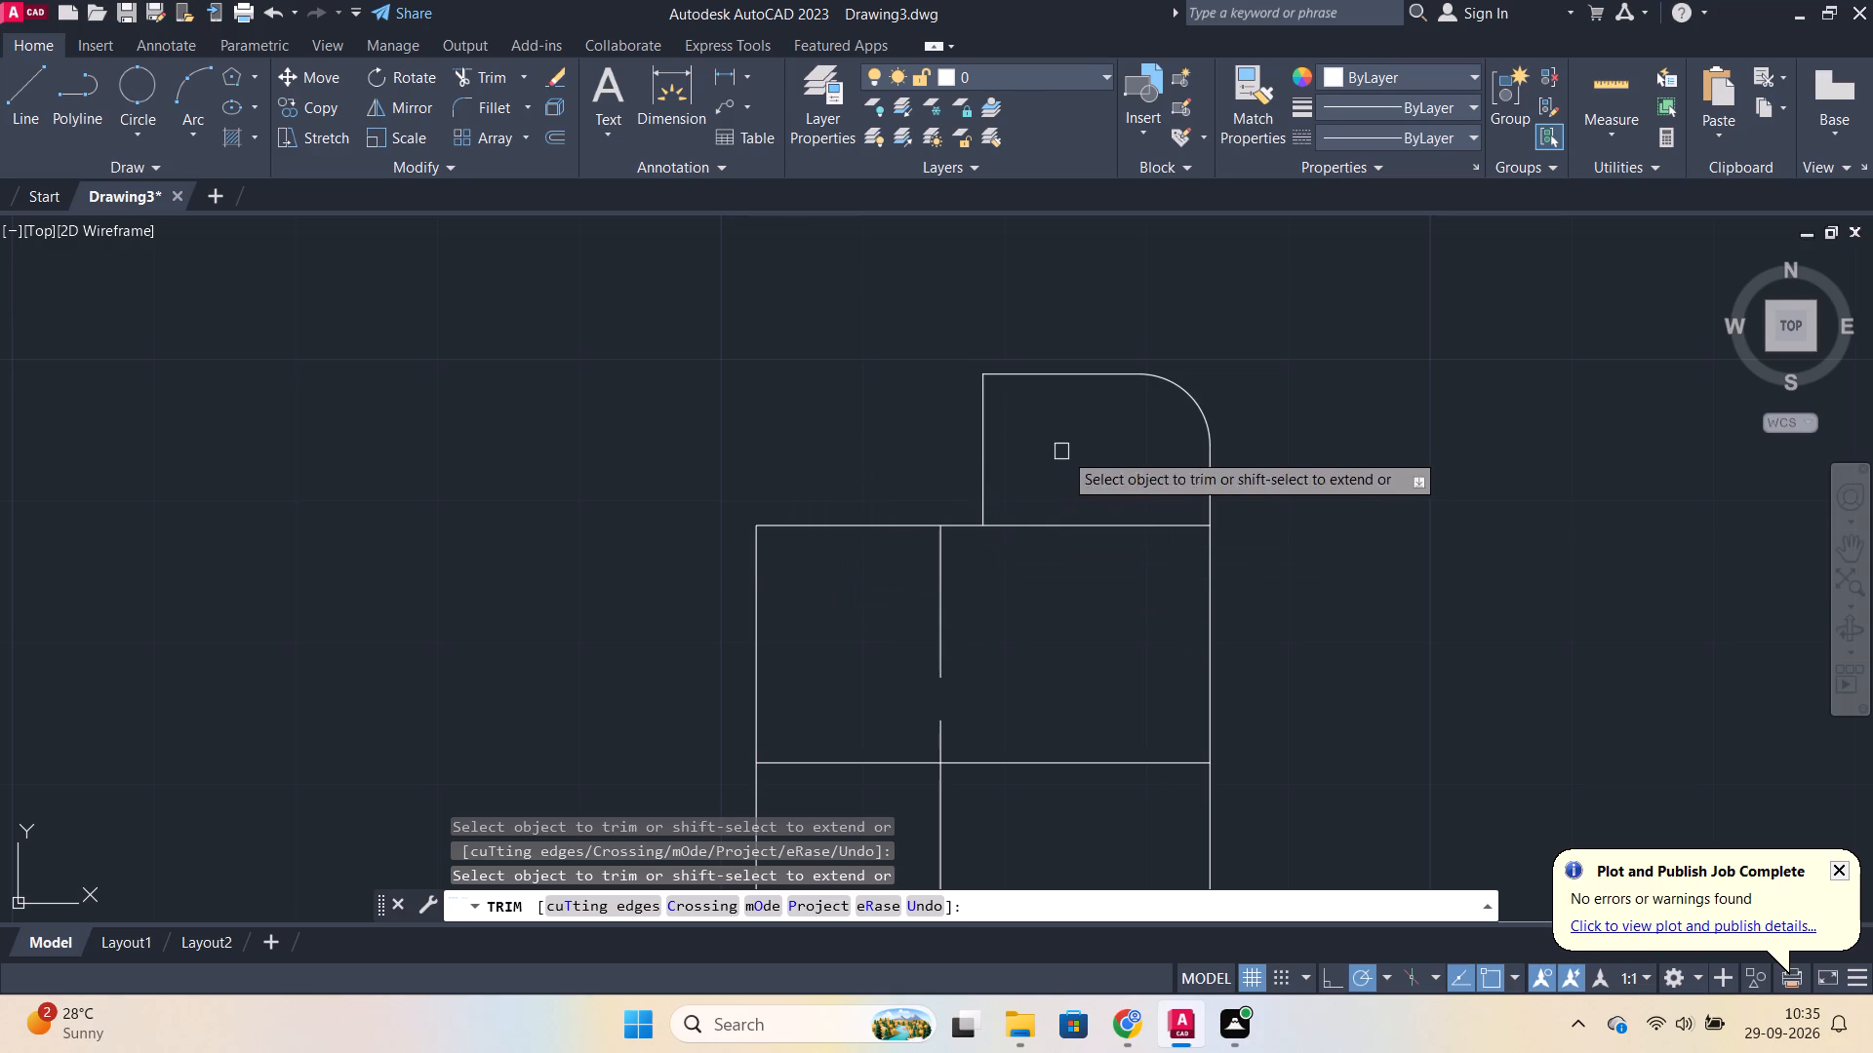
pyautogui.press('Escape')
# Offset the central block's new top edge downward by 1.5.
pyautogui.scroll(-1, 988, 521)
pyautogui.scroll(-1, 1089, 572)
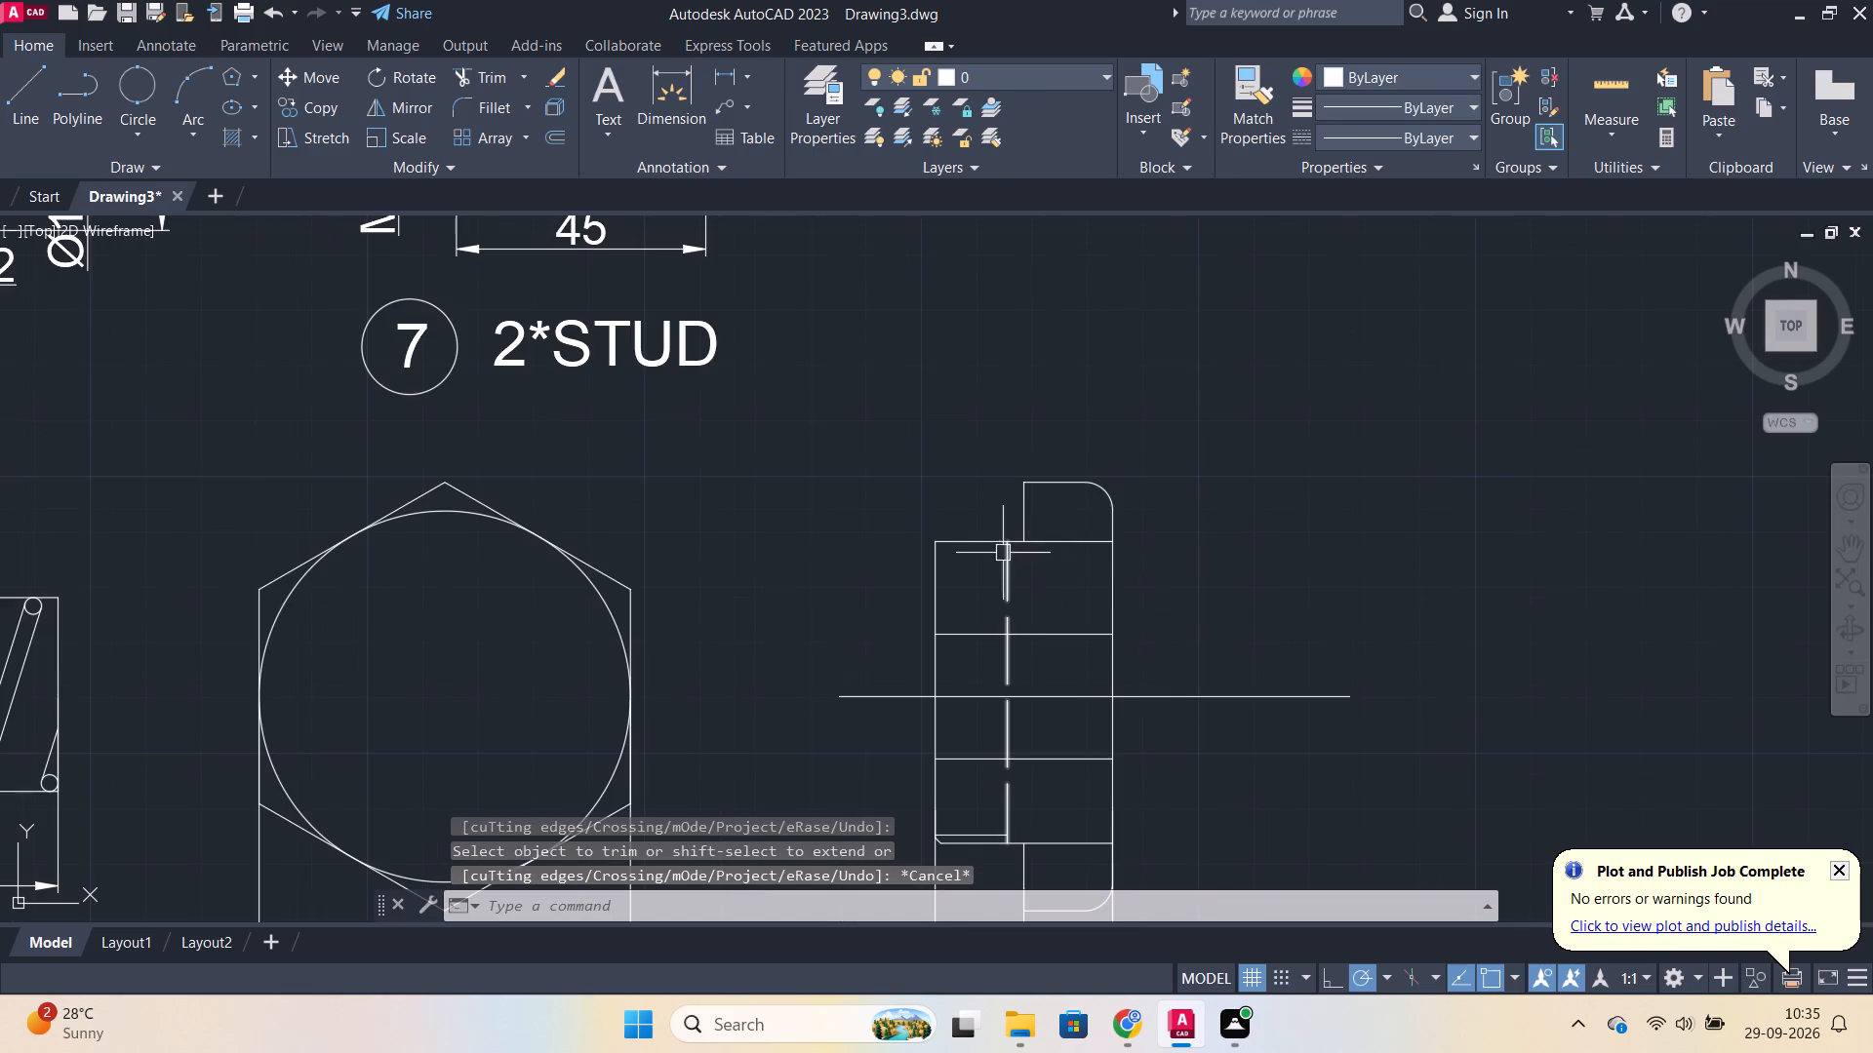
pyautogui.click(985, 546)
pyautogui.press('o')
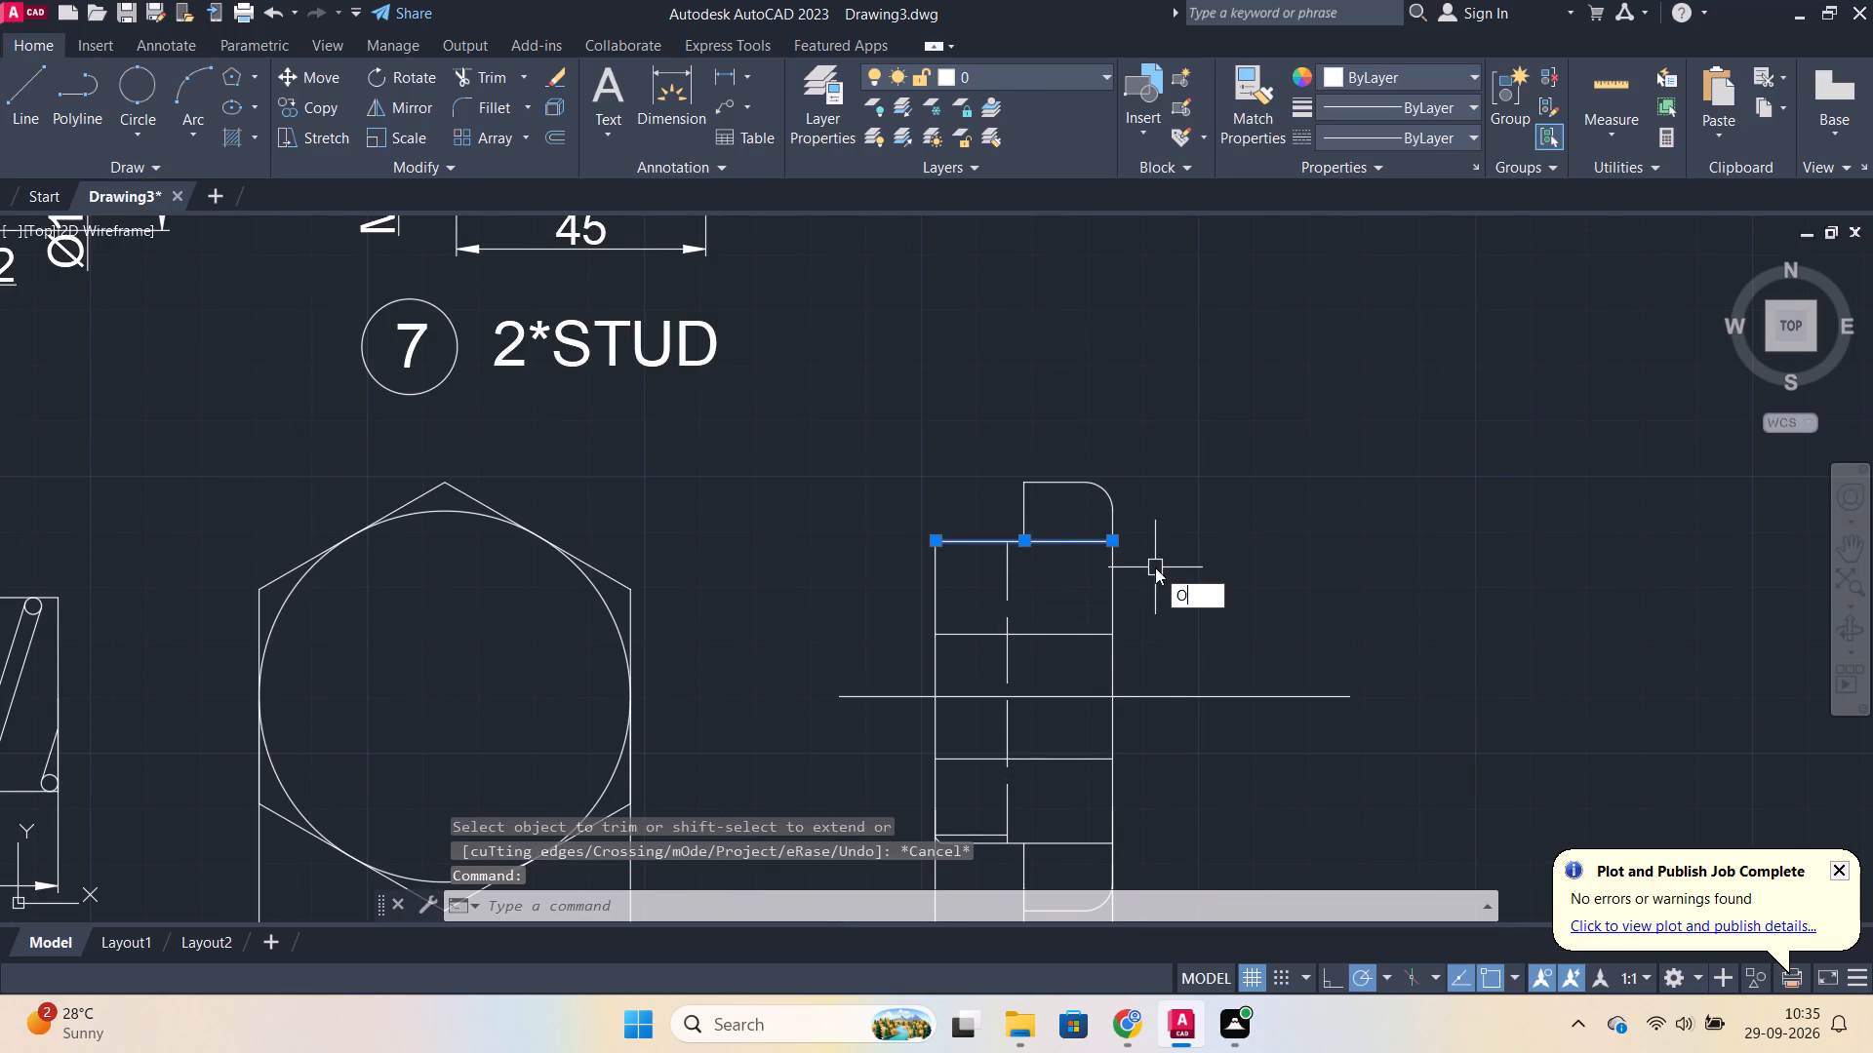
pyautogui.press('Return')
pyautogui.press('Return')
pyautogui.write('1.5')
pyautogui.press('Return')
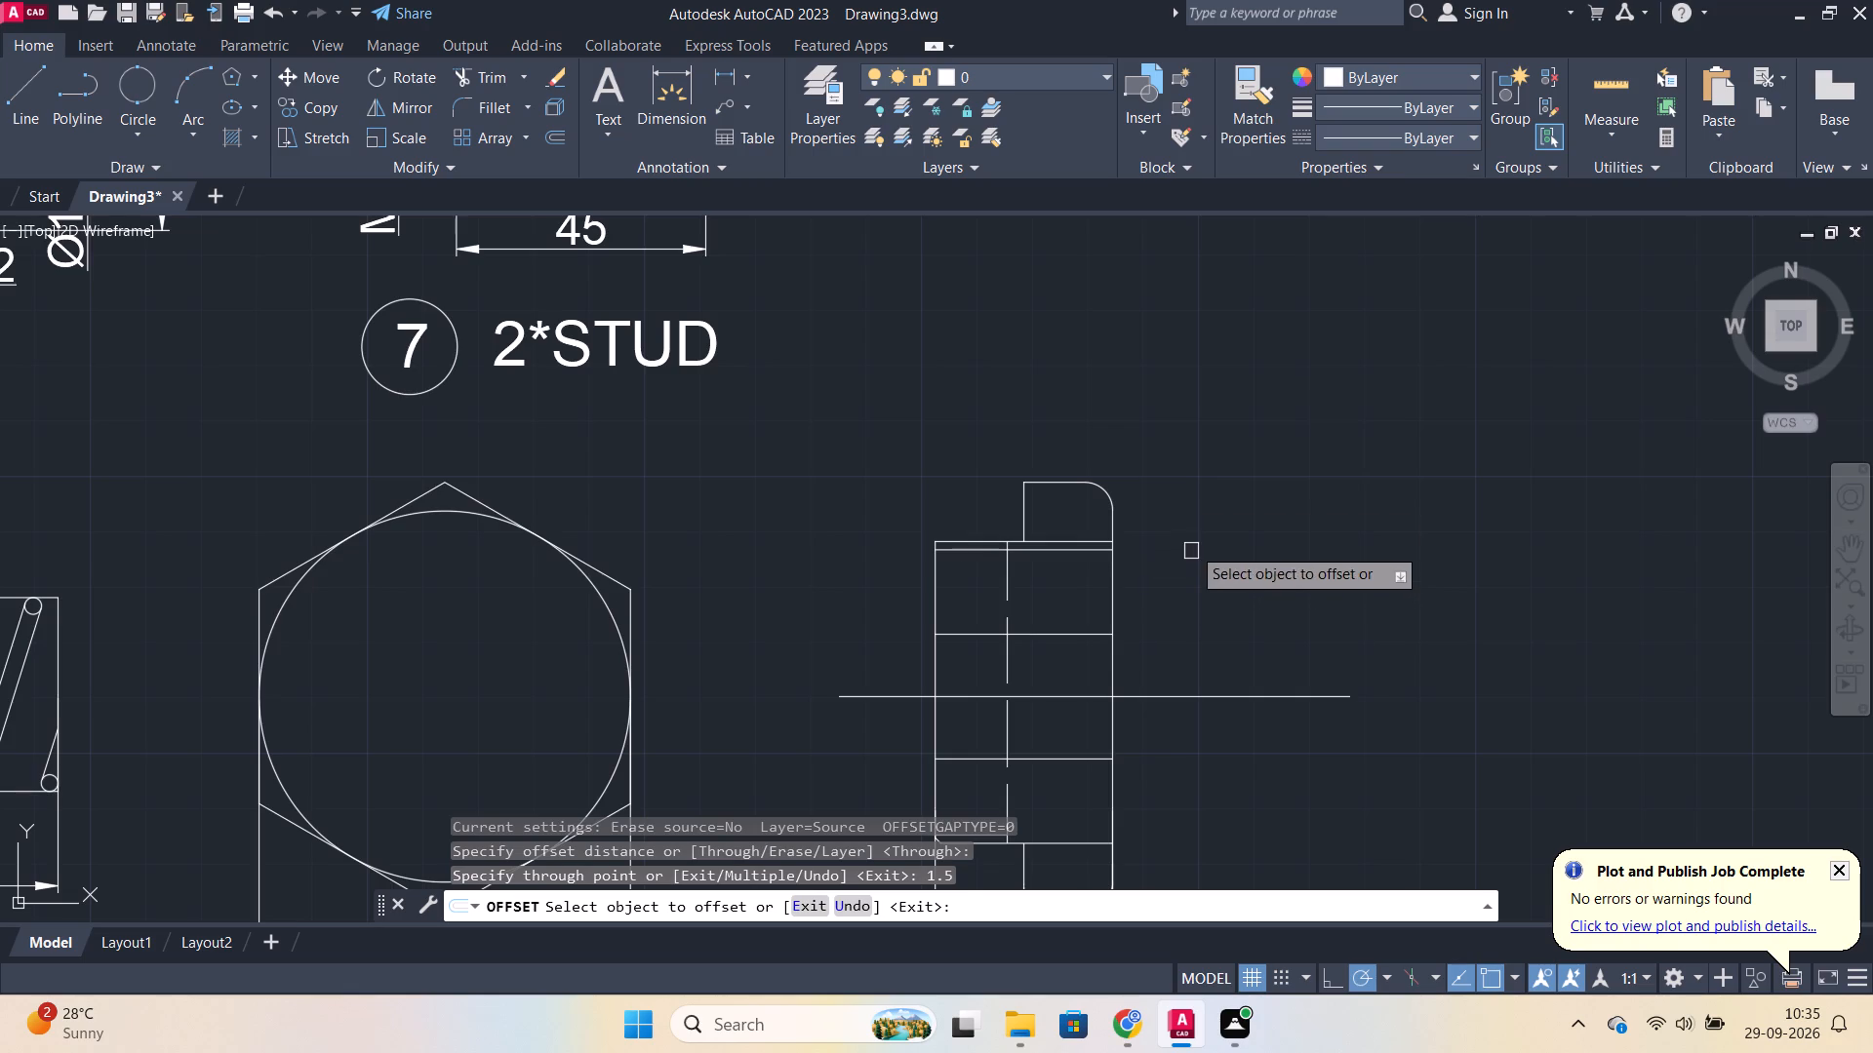
pyautogui.moveTo(1190, 505); pyautogui.dragTo(1209, 288, button='middle')
pyautogui.press('Escape')
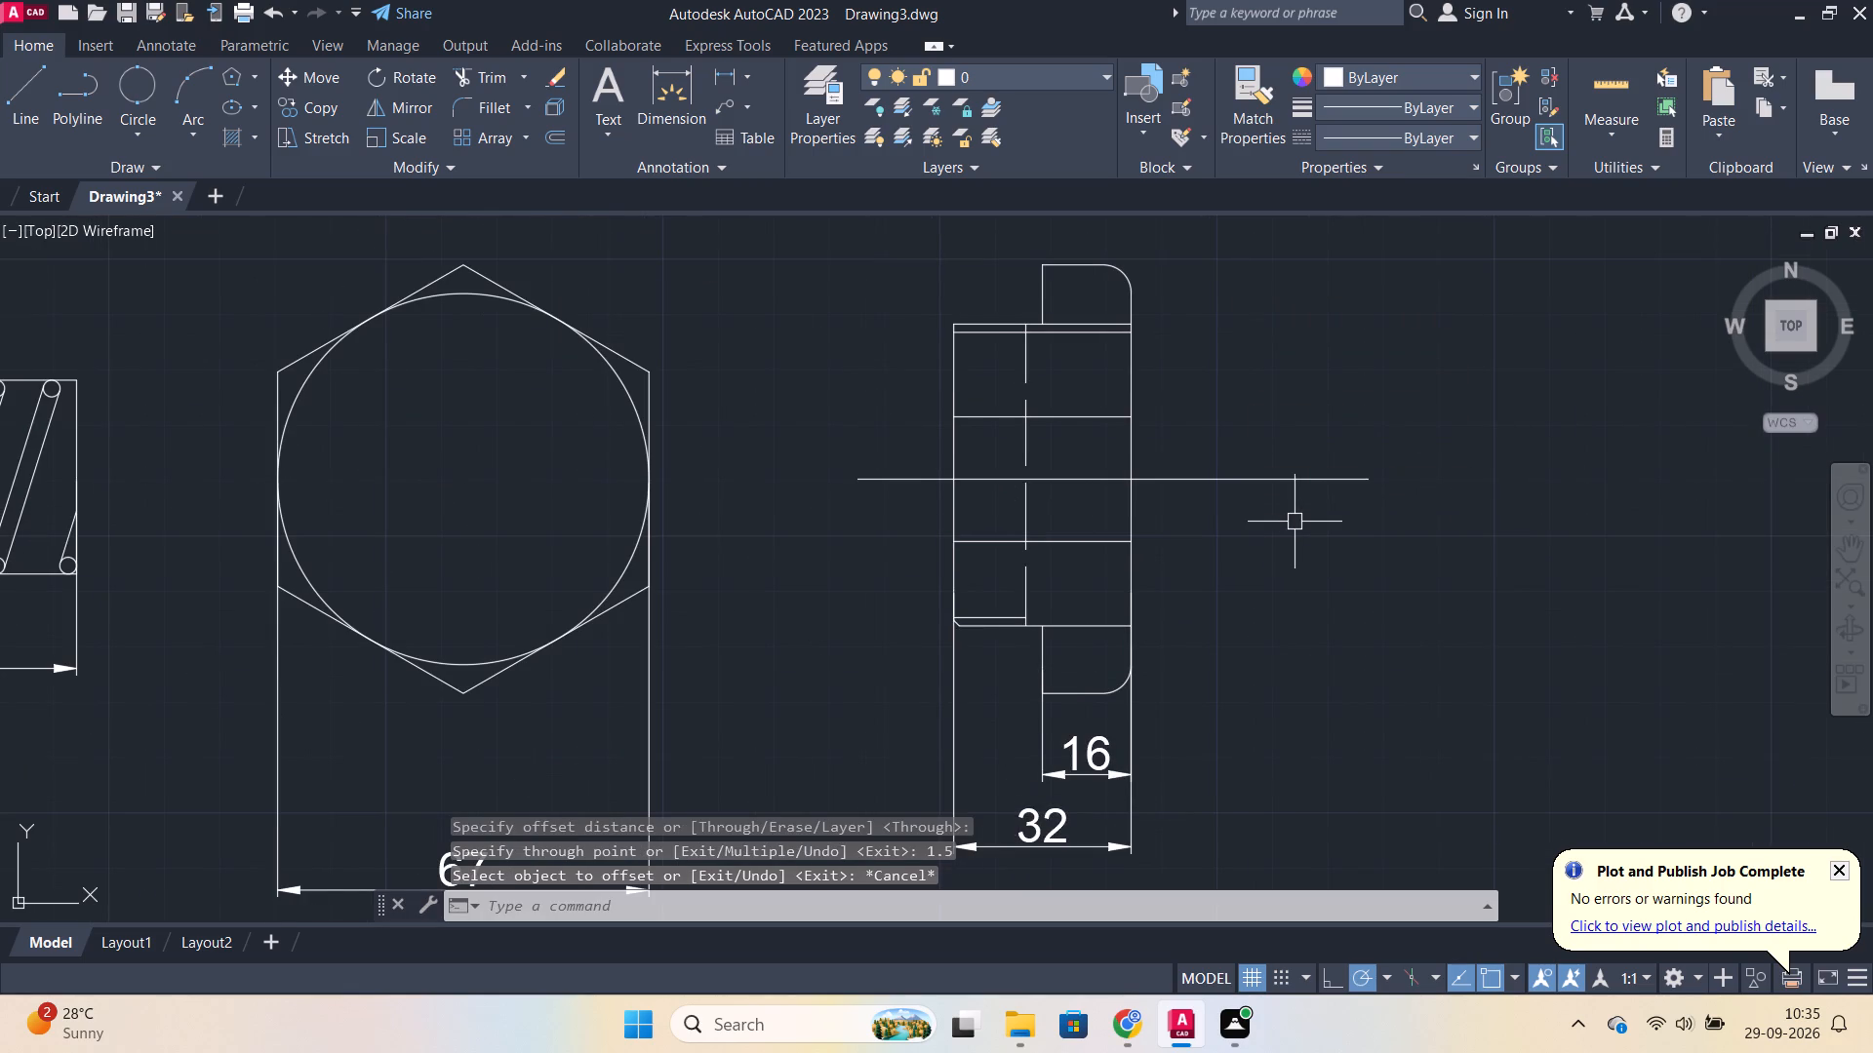
pyautogui.press('Escape')
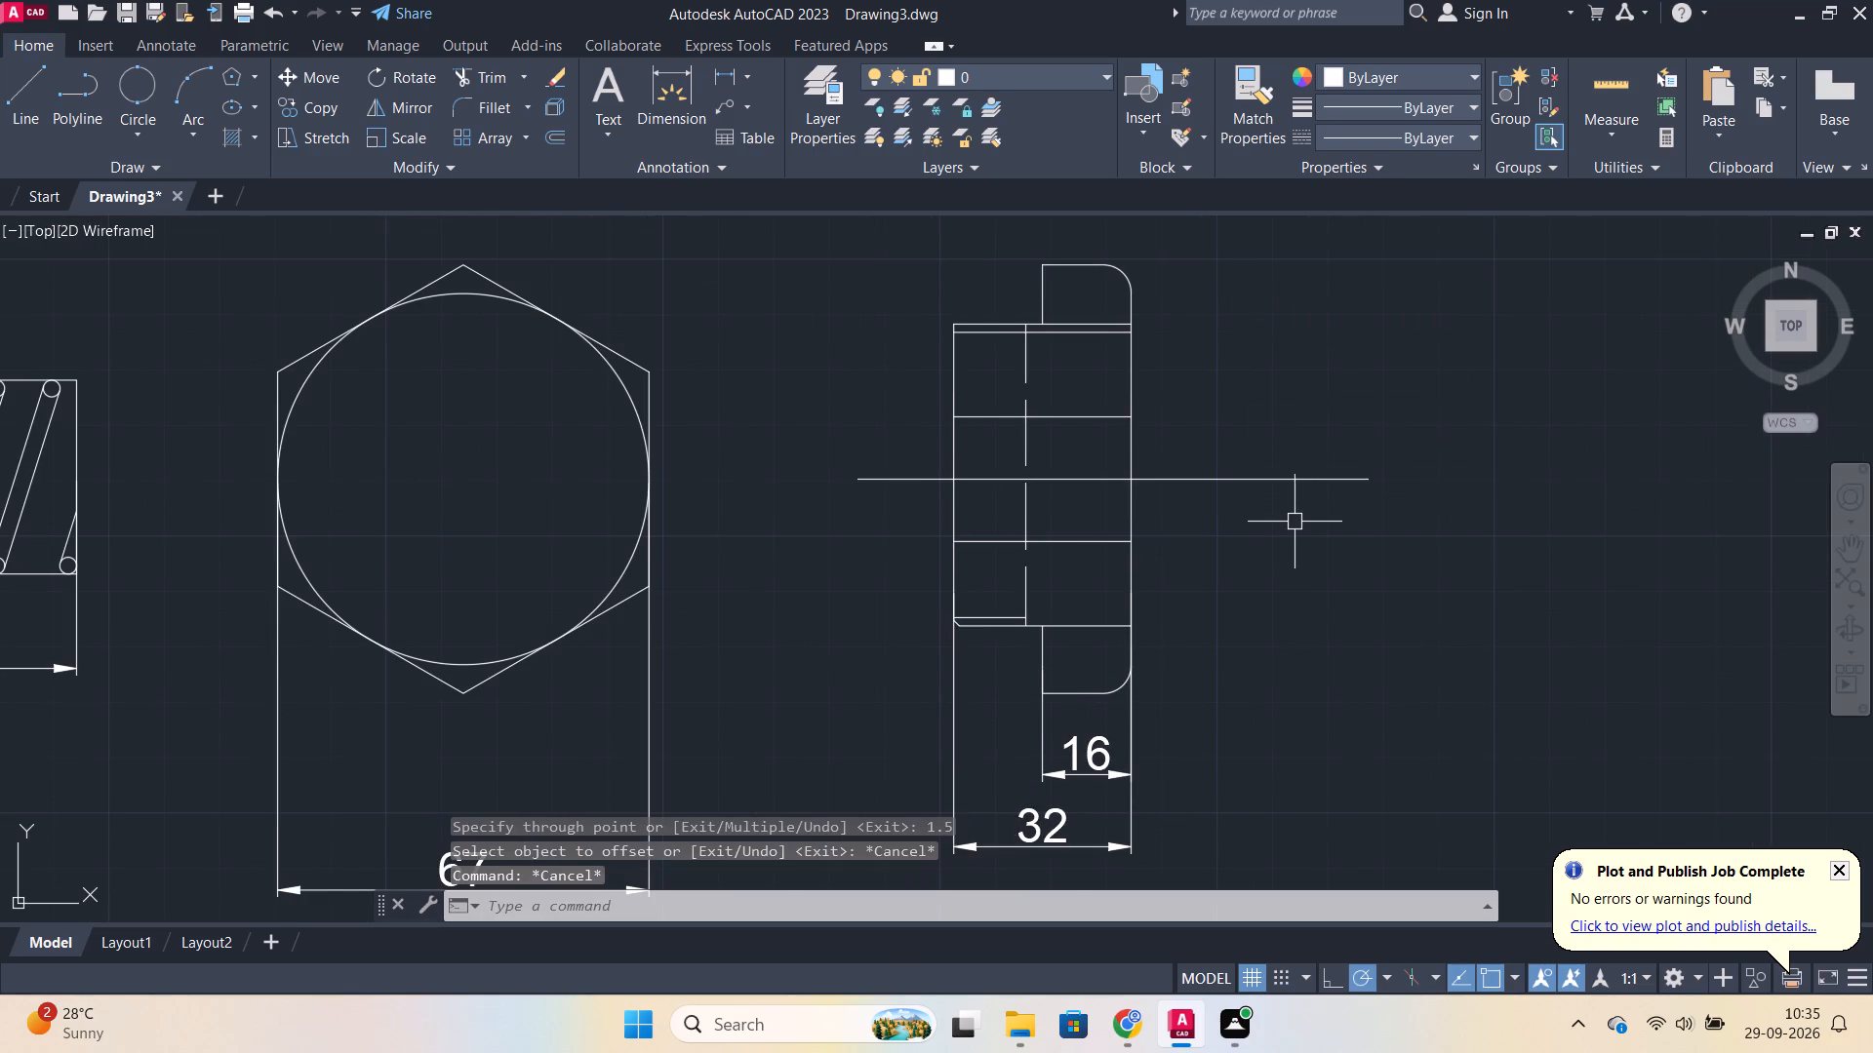
# Trim and erase the side view's lower-half outline and inner lines, along with the hexagonal head's 16 thickness dimension.
pyautogui.write('TR')
pyautogui.press('Return')
pyautogui.moveTo(1304, 741); pyautogui.dragTo(1291, 741)
pyautogui.click(917, 540)
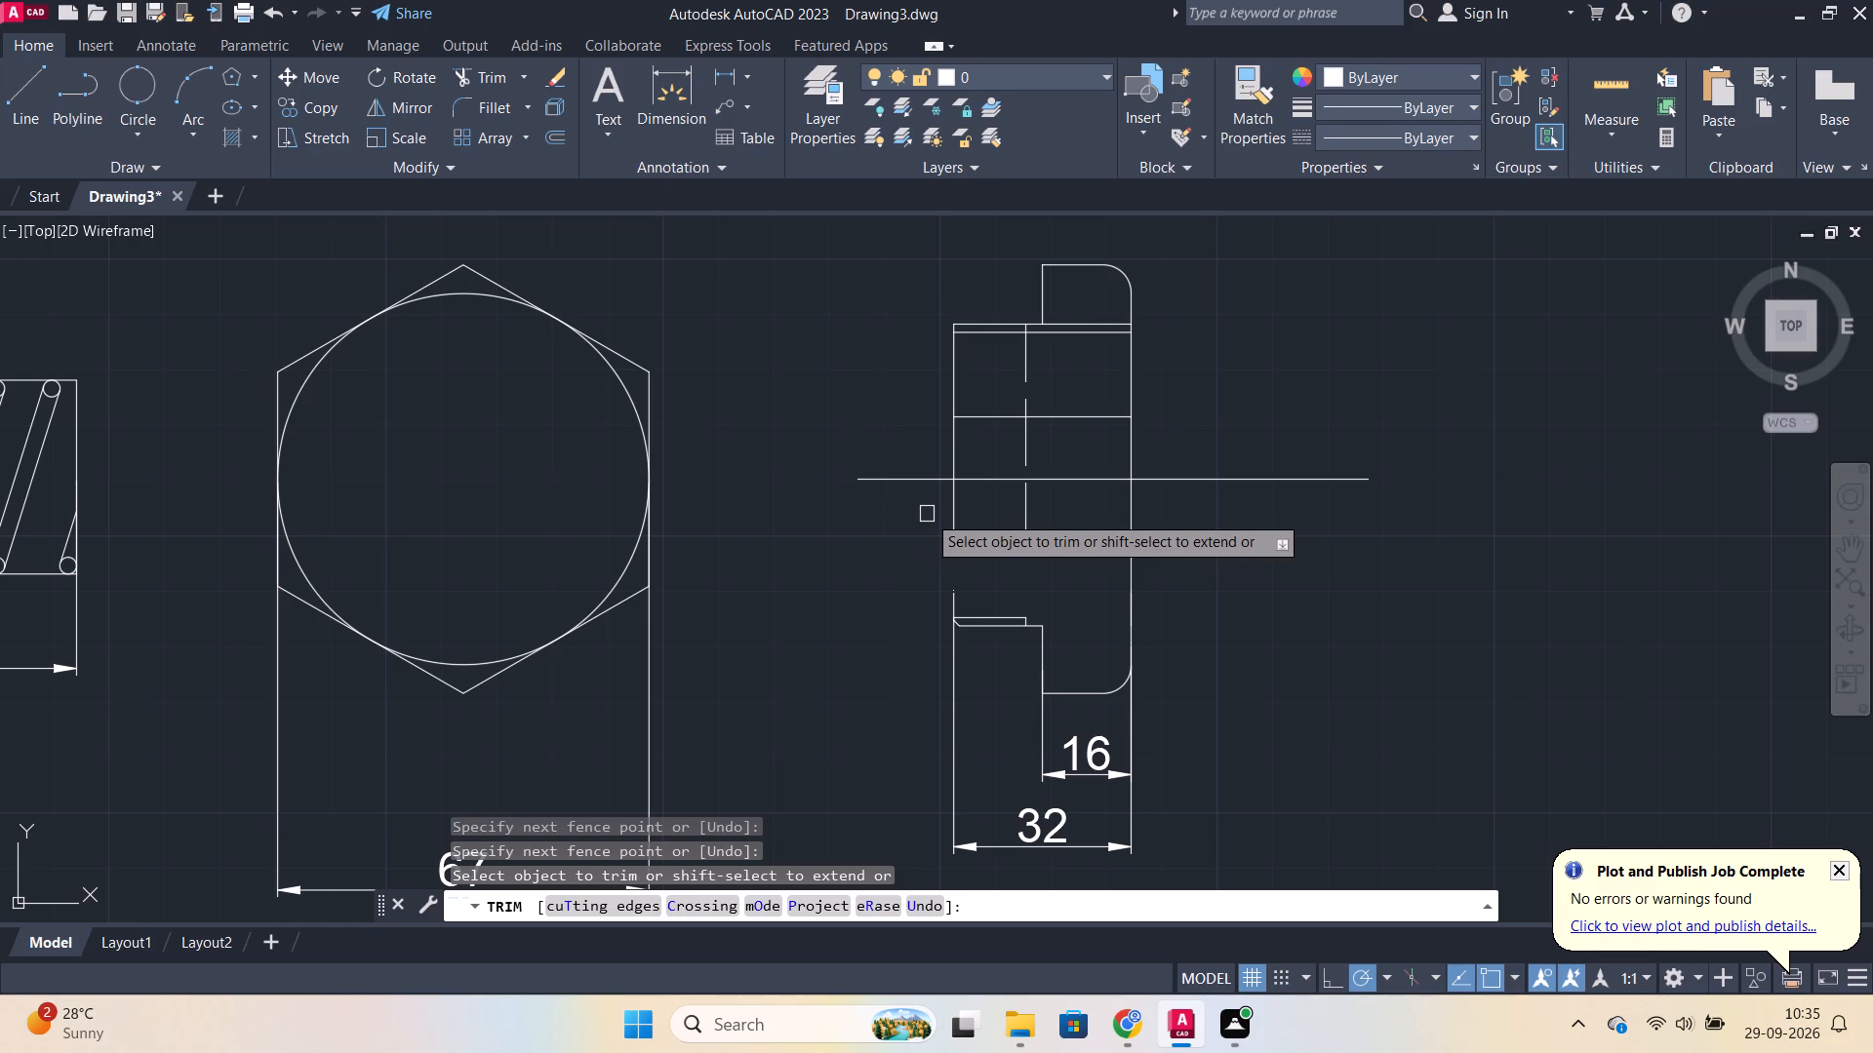
pyautogui.press('Escape')
pyautogui.click(927, 514)
pyautogui.click(1211, 818)
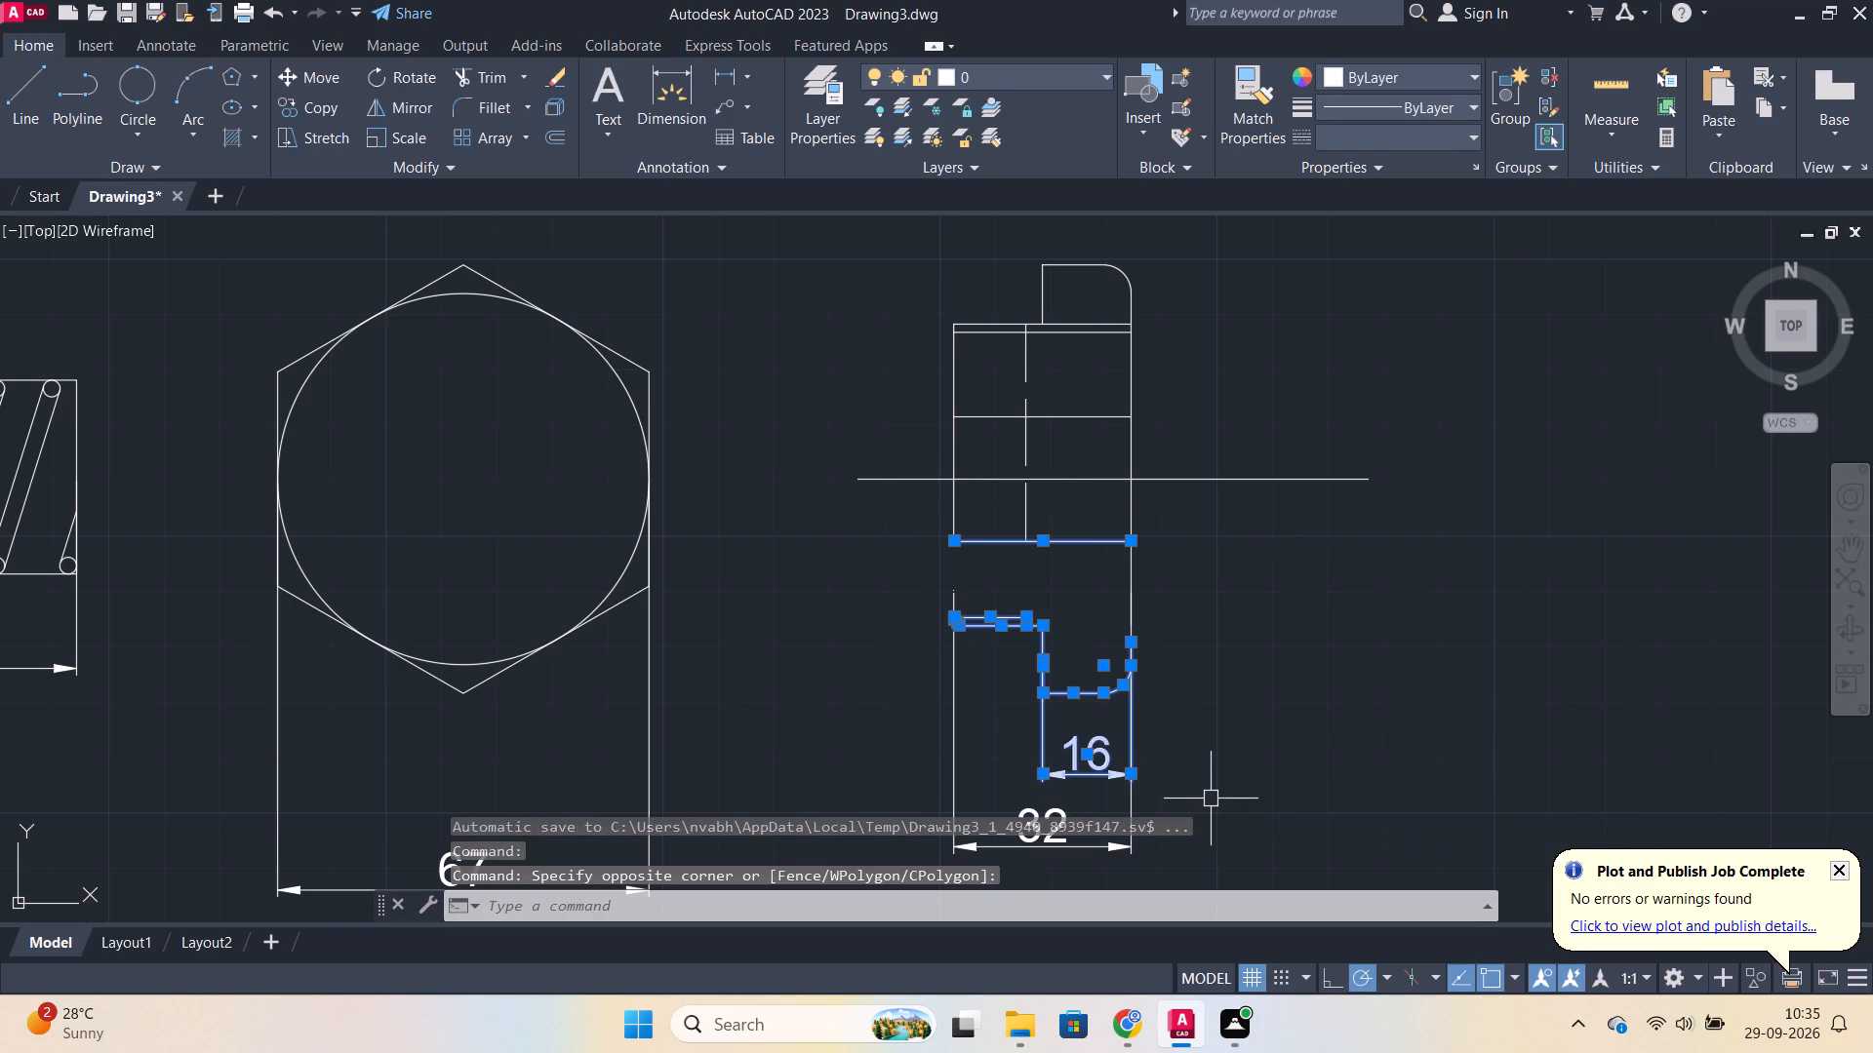
pyautogui.press('e')
pyautogui.press('Return')
pyautogui.click(1191, 697)
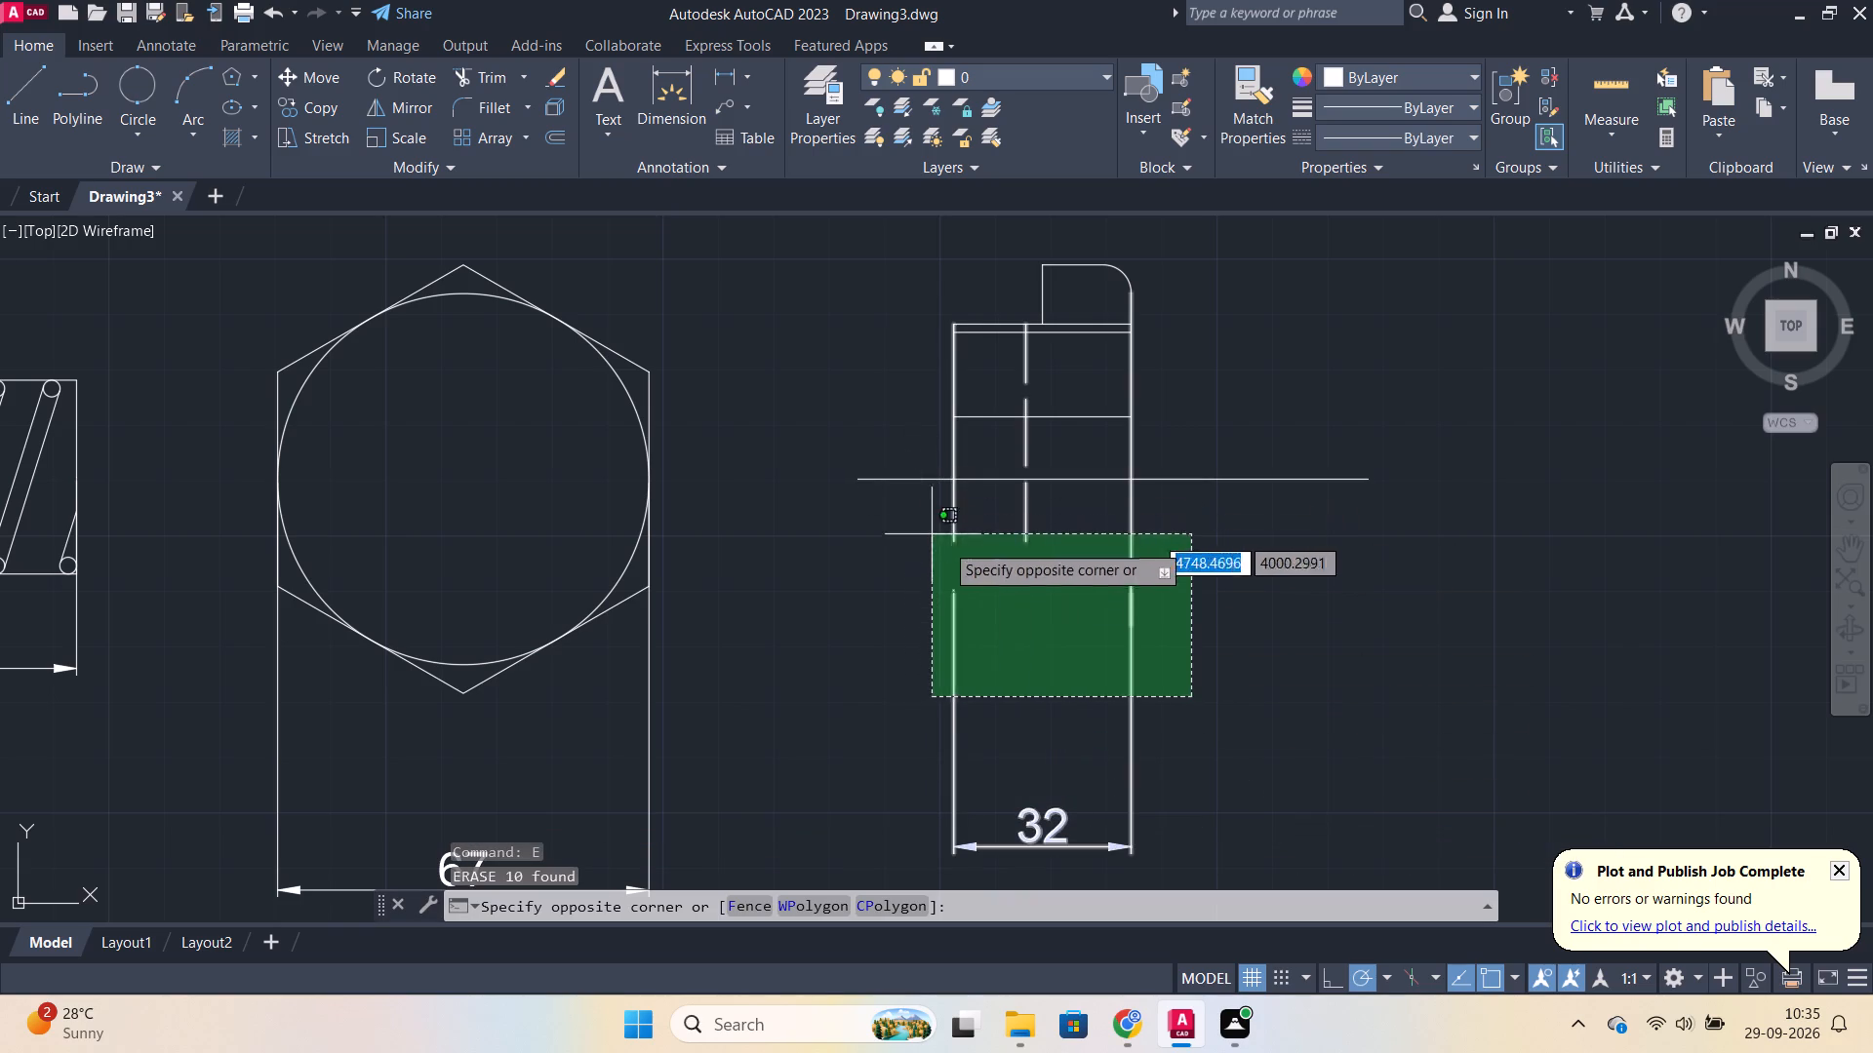
pyautogui.press('Escape')
# Trim the side view's three vertical lines at the centre line and remove the 32 overall width dimension.
pyautogui.write('TR')
pyautogui.press('Return')
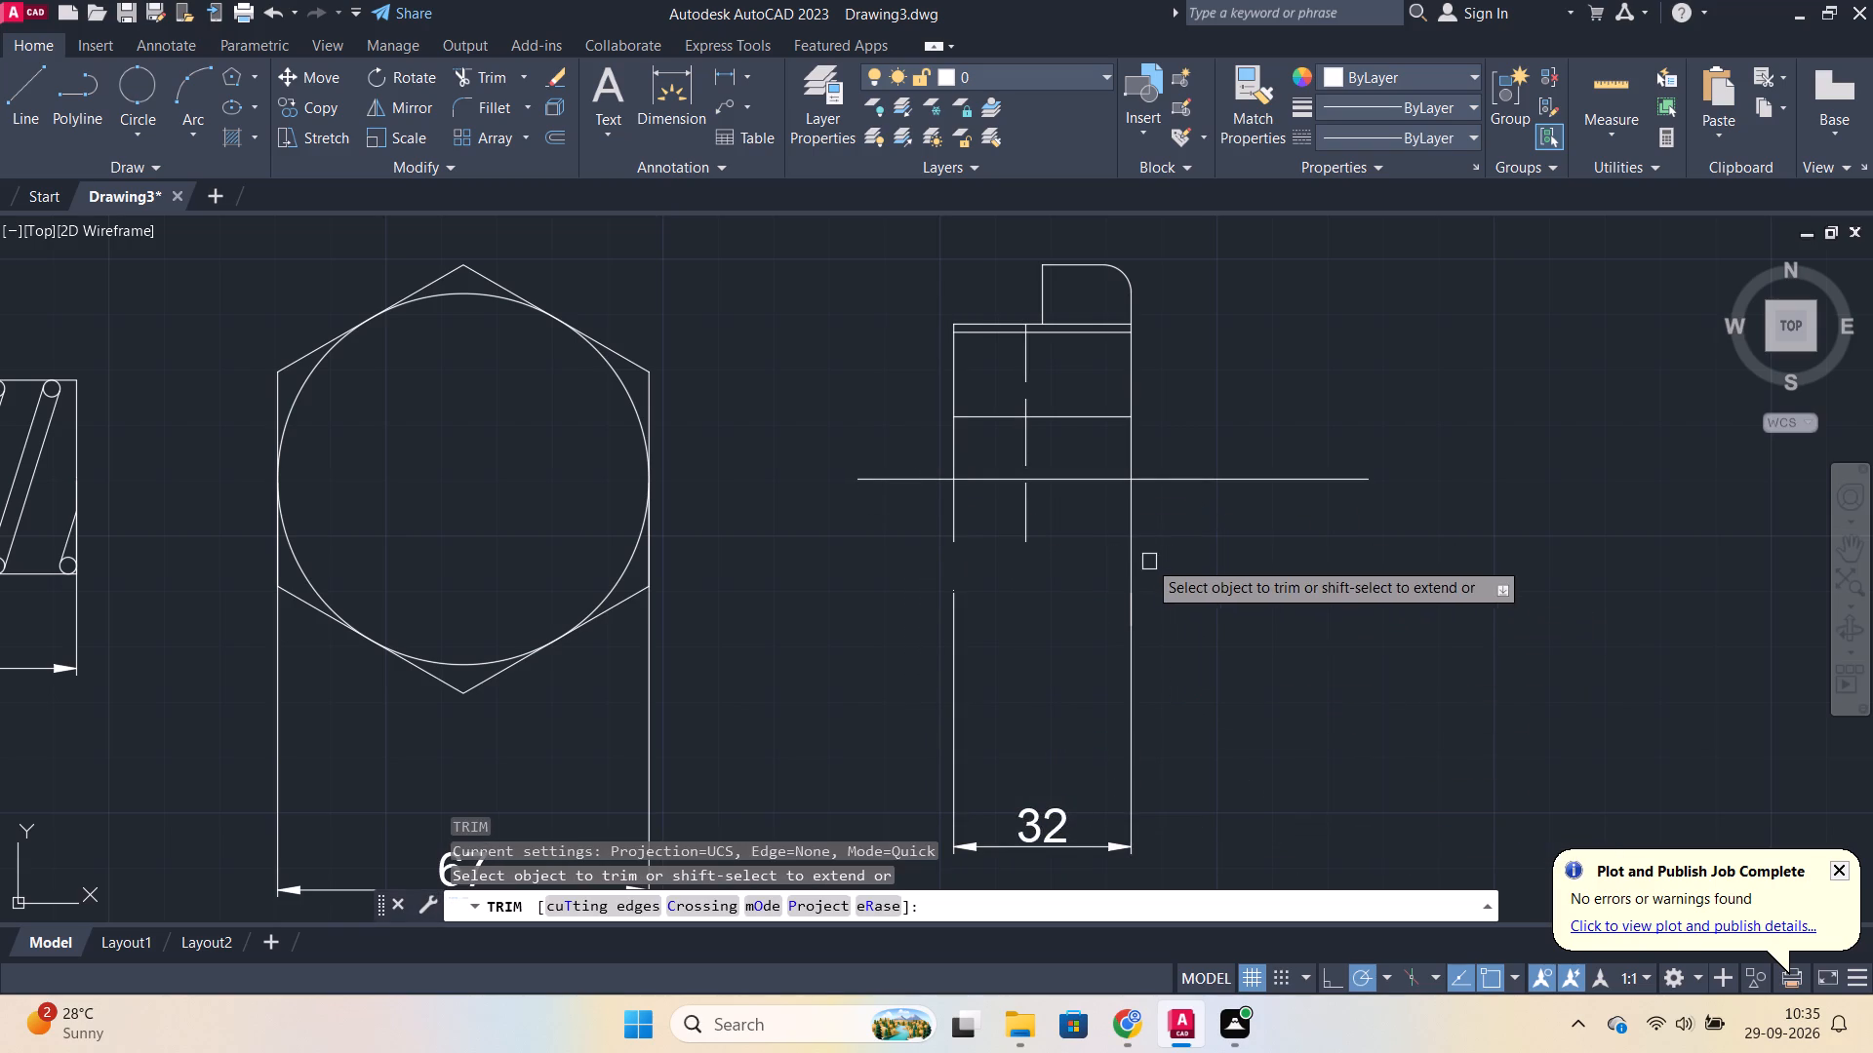
pyautogui.click(1130, 526)
pyautogui.click(1017, 508)
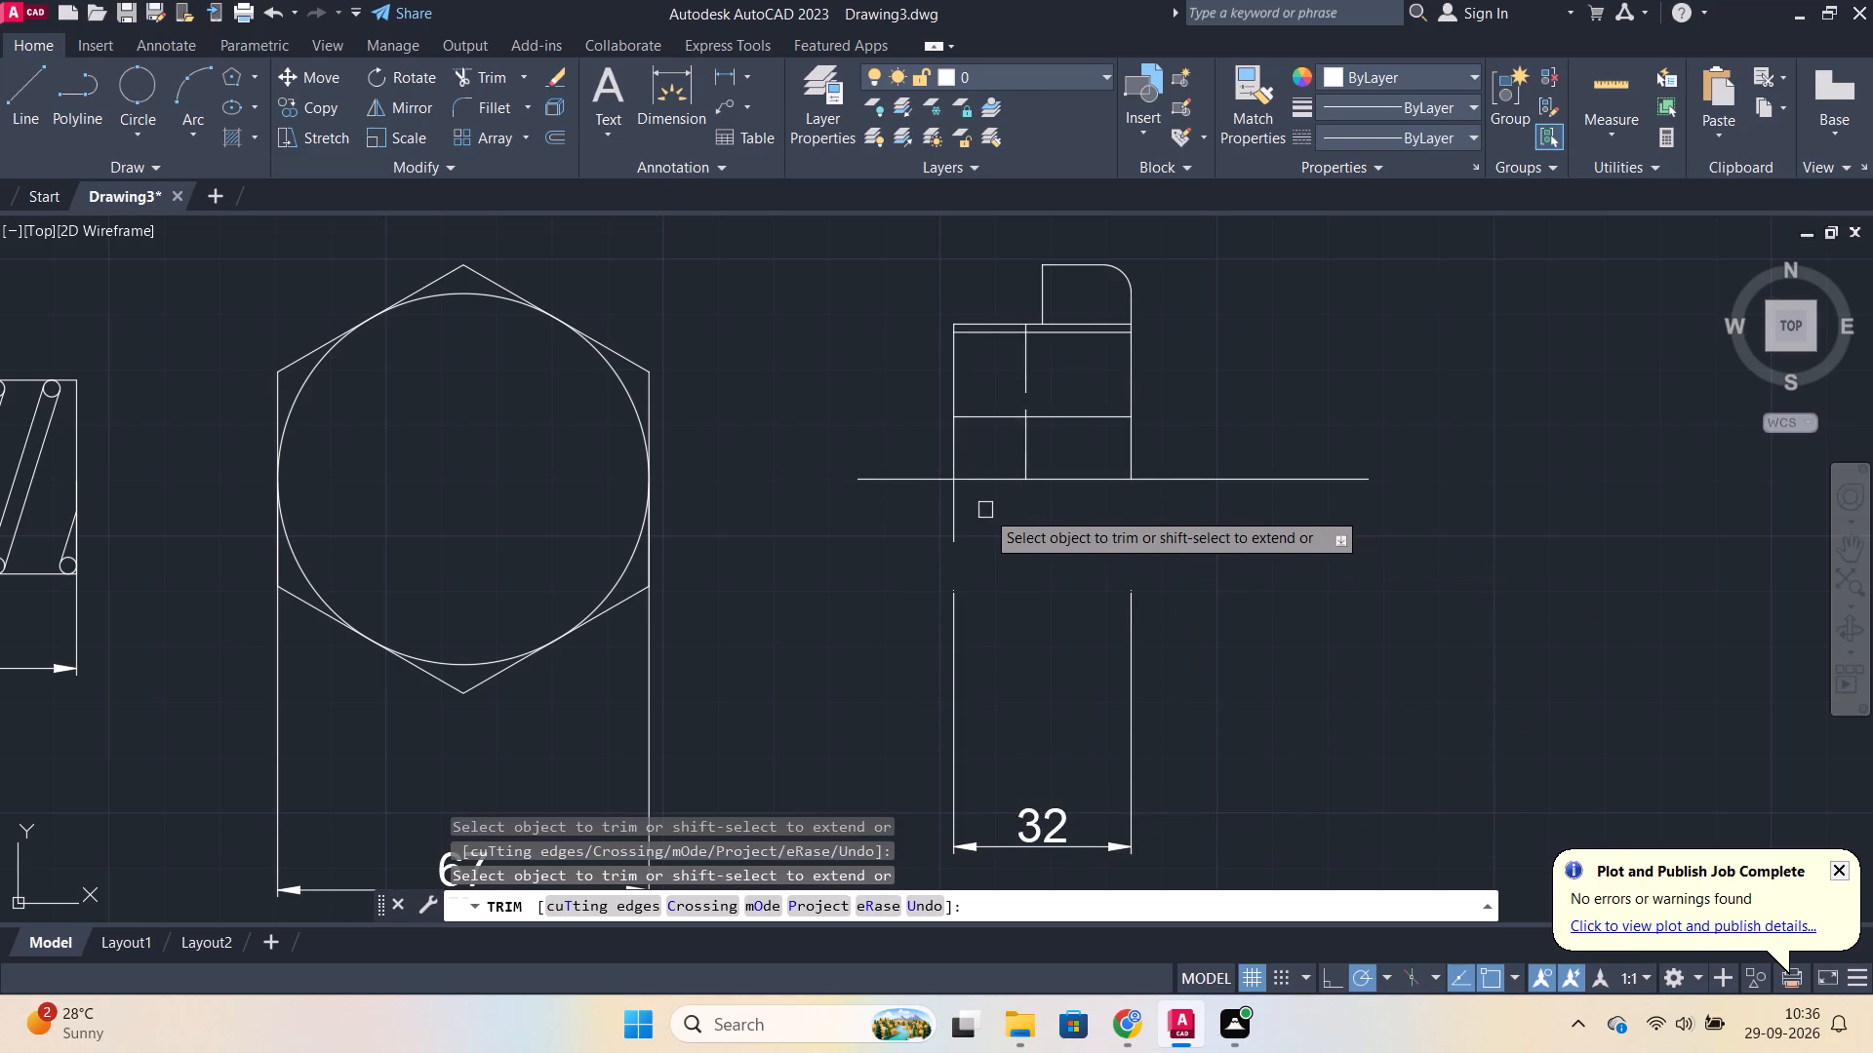
pyautogui.click(956, 512)
pyautogui.click(952, 637)
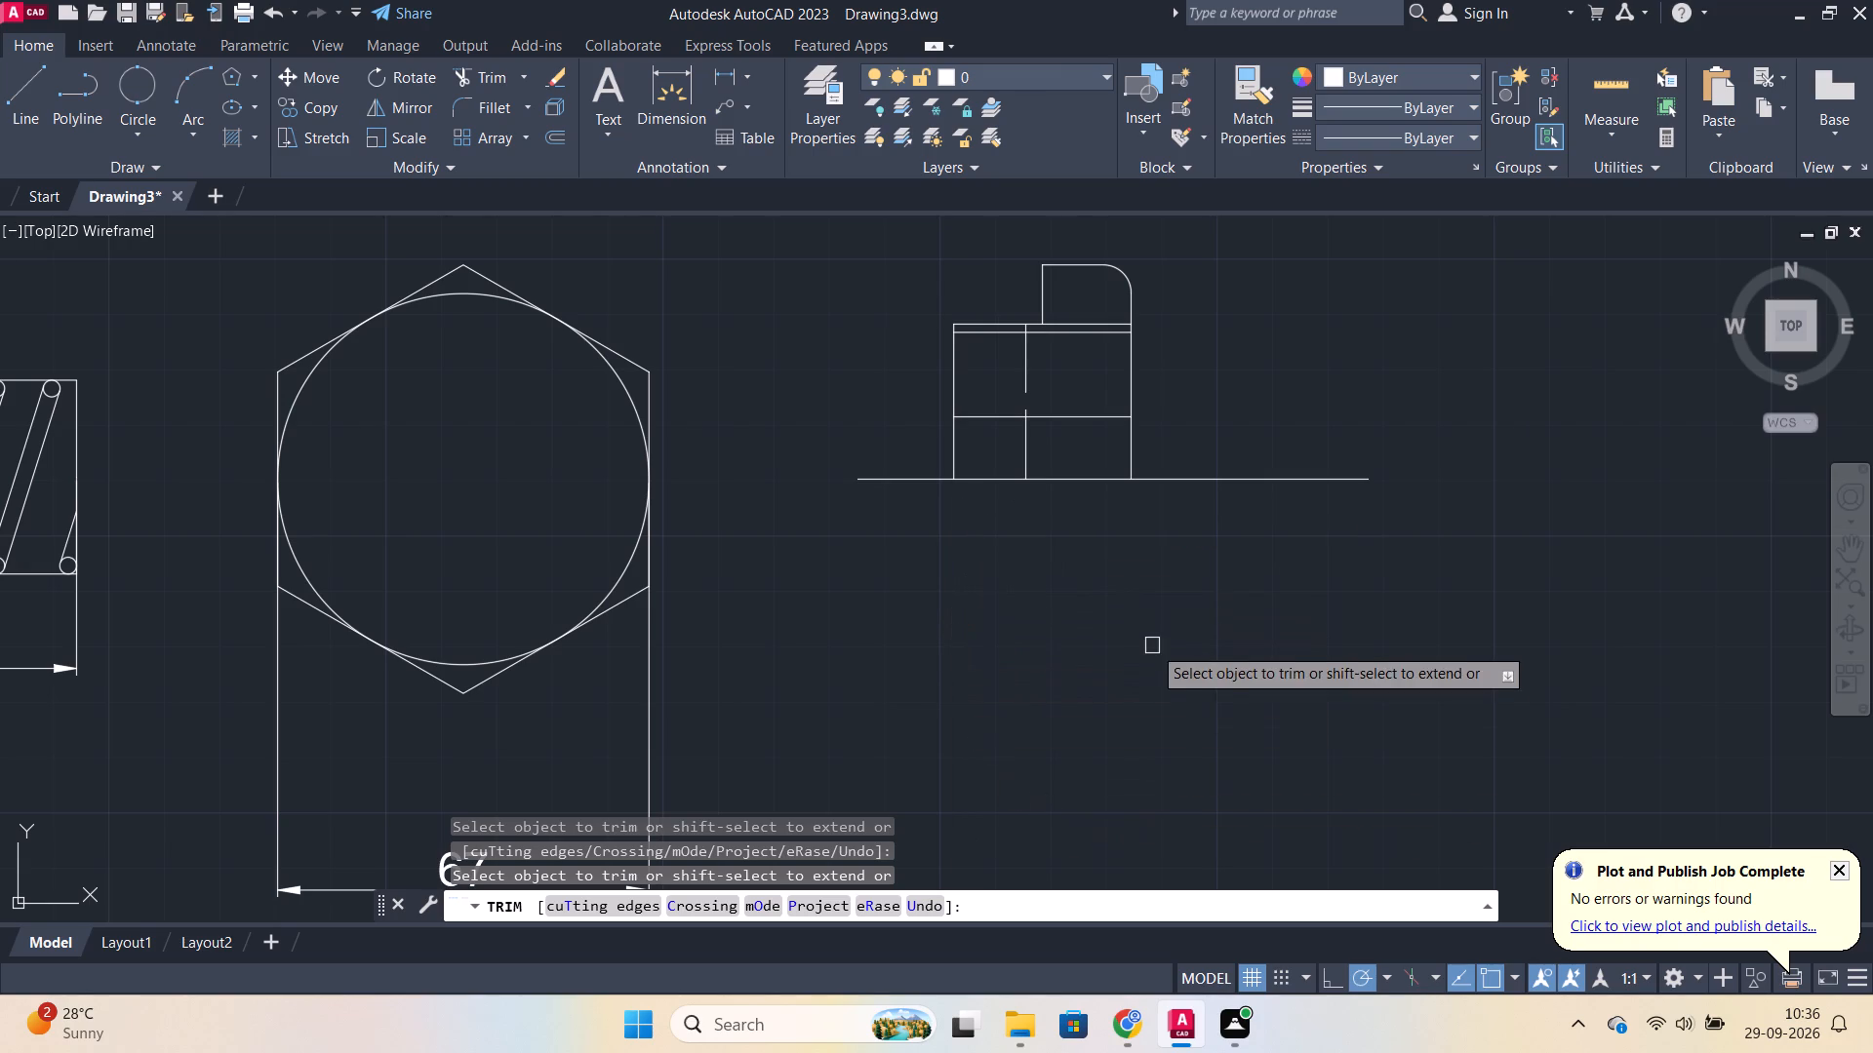
pyautogui.press('Escape')
# Chamfer the upper-left corner of the side view's central block with length 1 and angle 45.
pyautogui.scroll(2, 1128, 492)
pyautogui.moveTo(1130, 552); pyautogui.dragTo(1109, 759, button='middle')
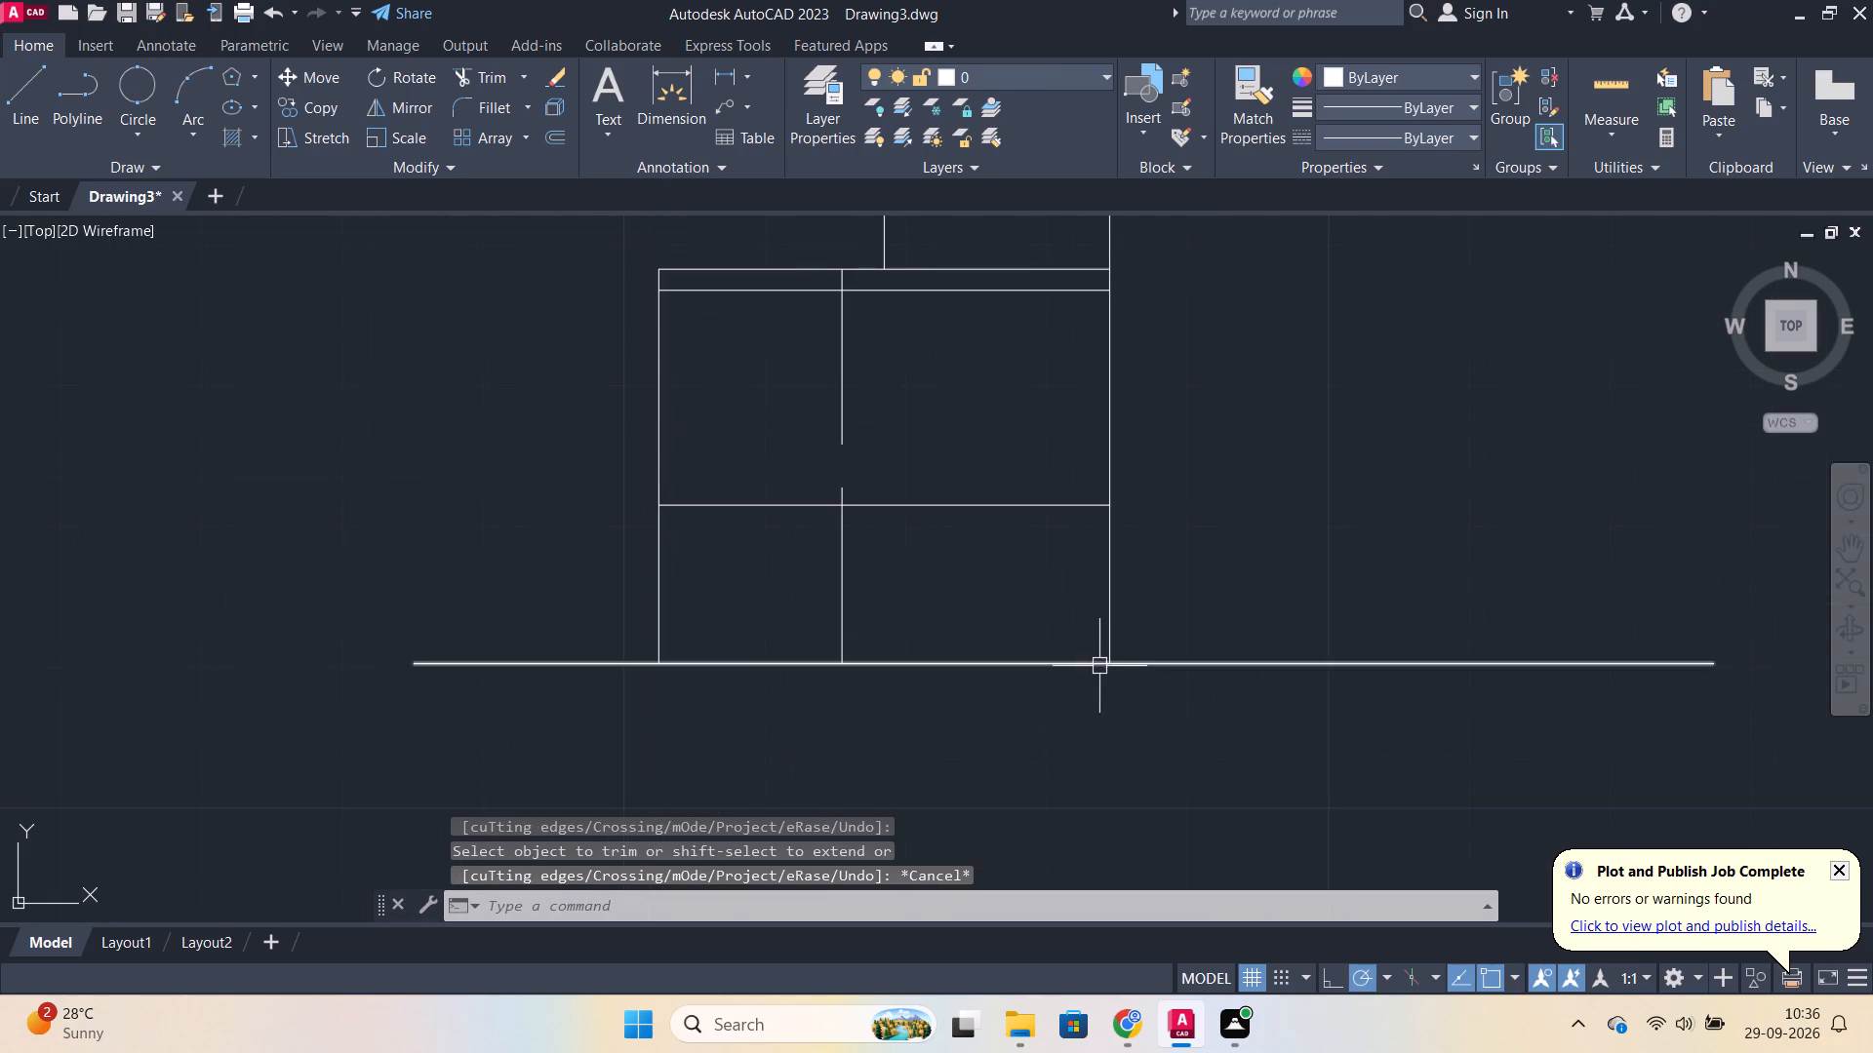
pyautogui.press('f')
pyautogui.press('Escape')
pyautogui.write('CH')
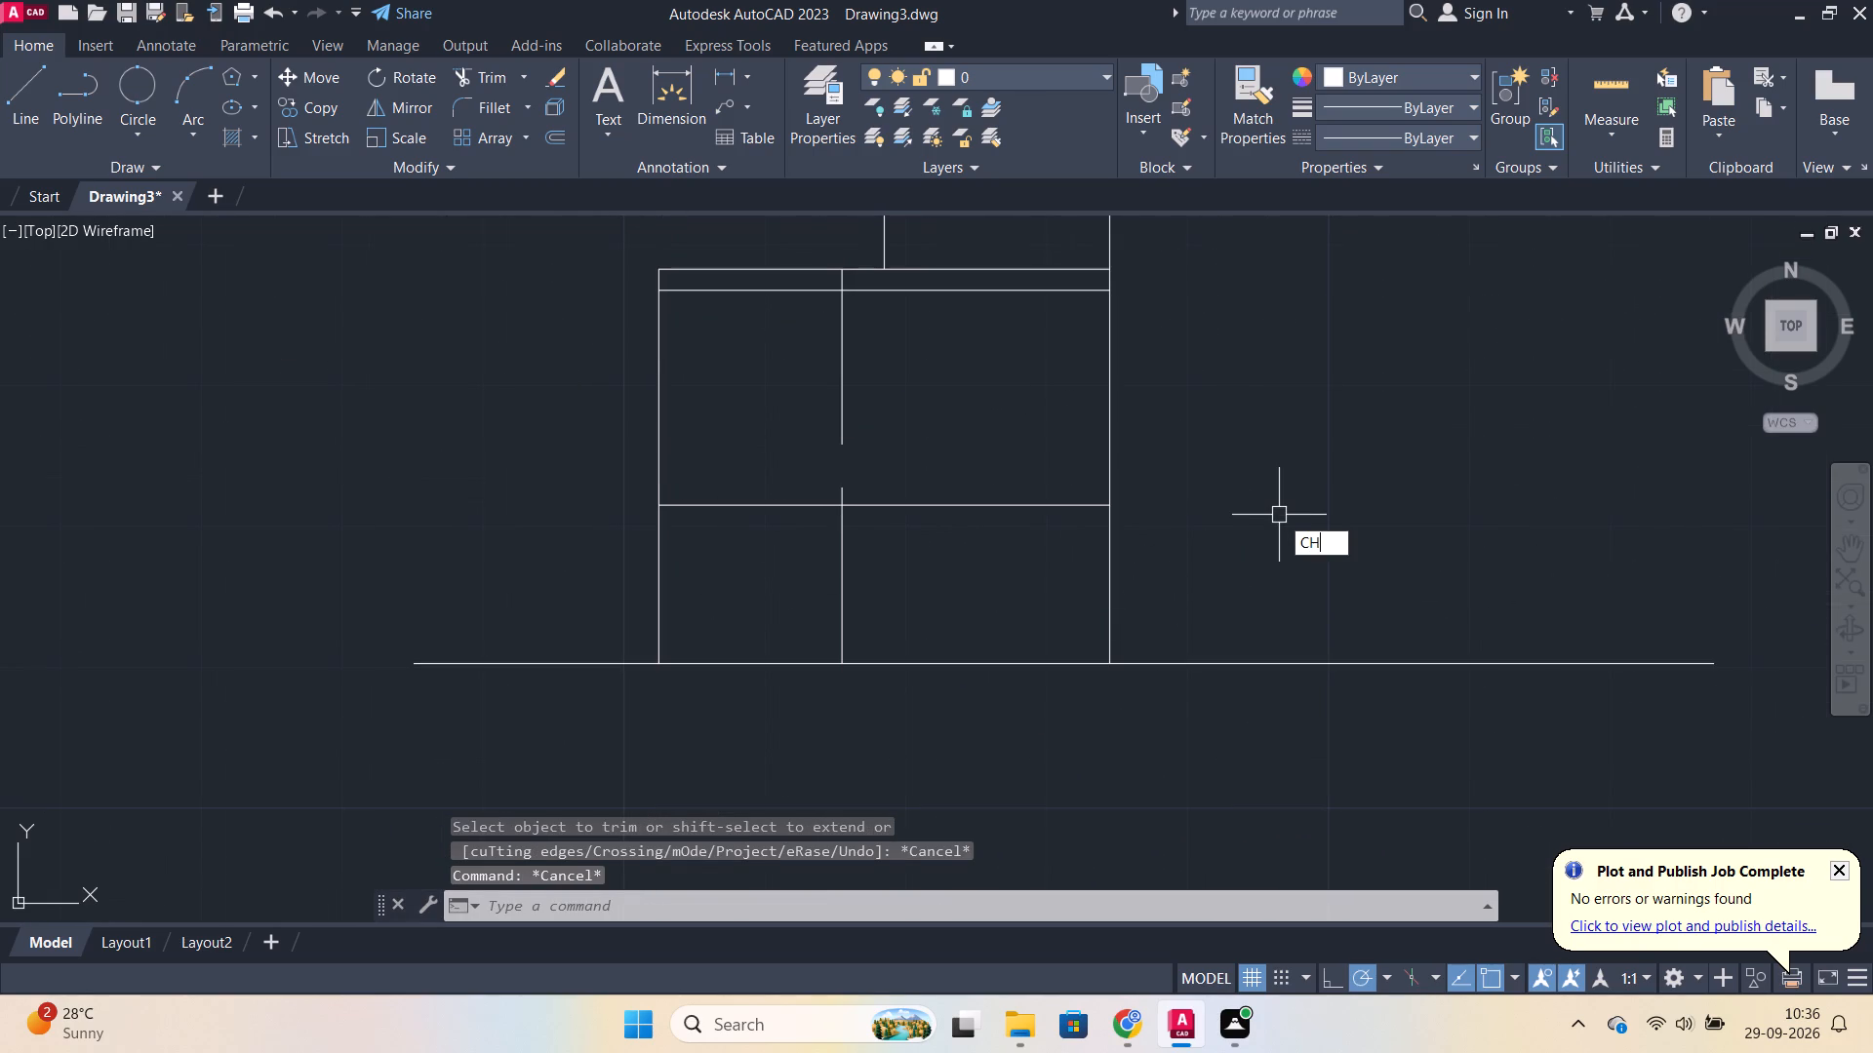
pyautogui.click(1336, 592)
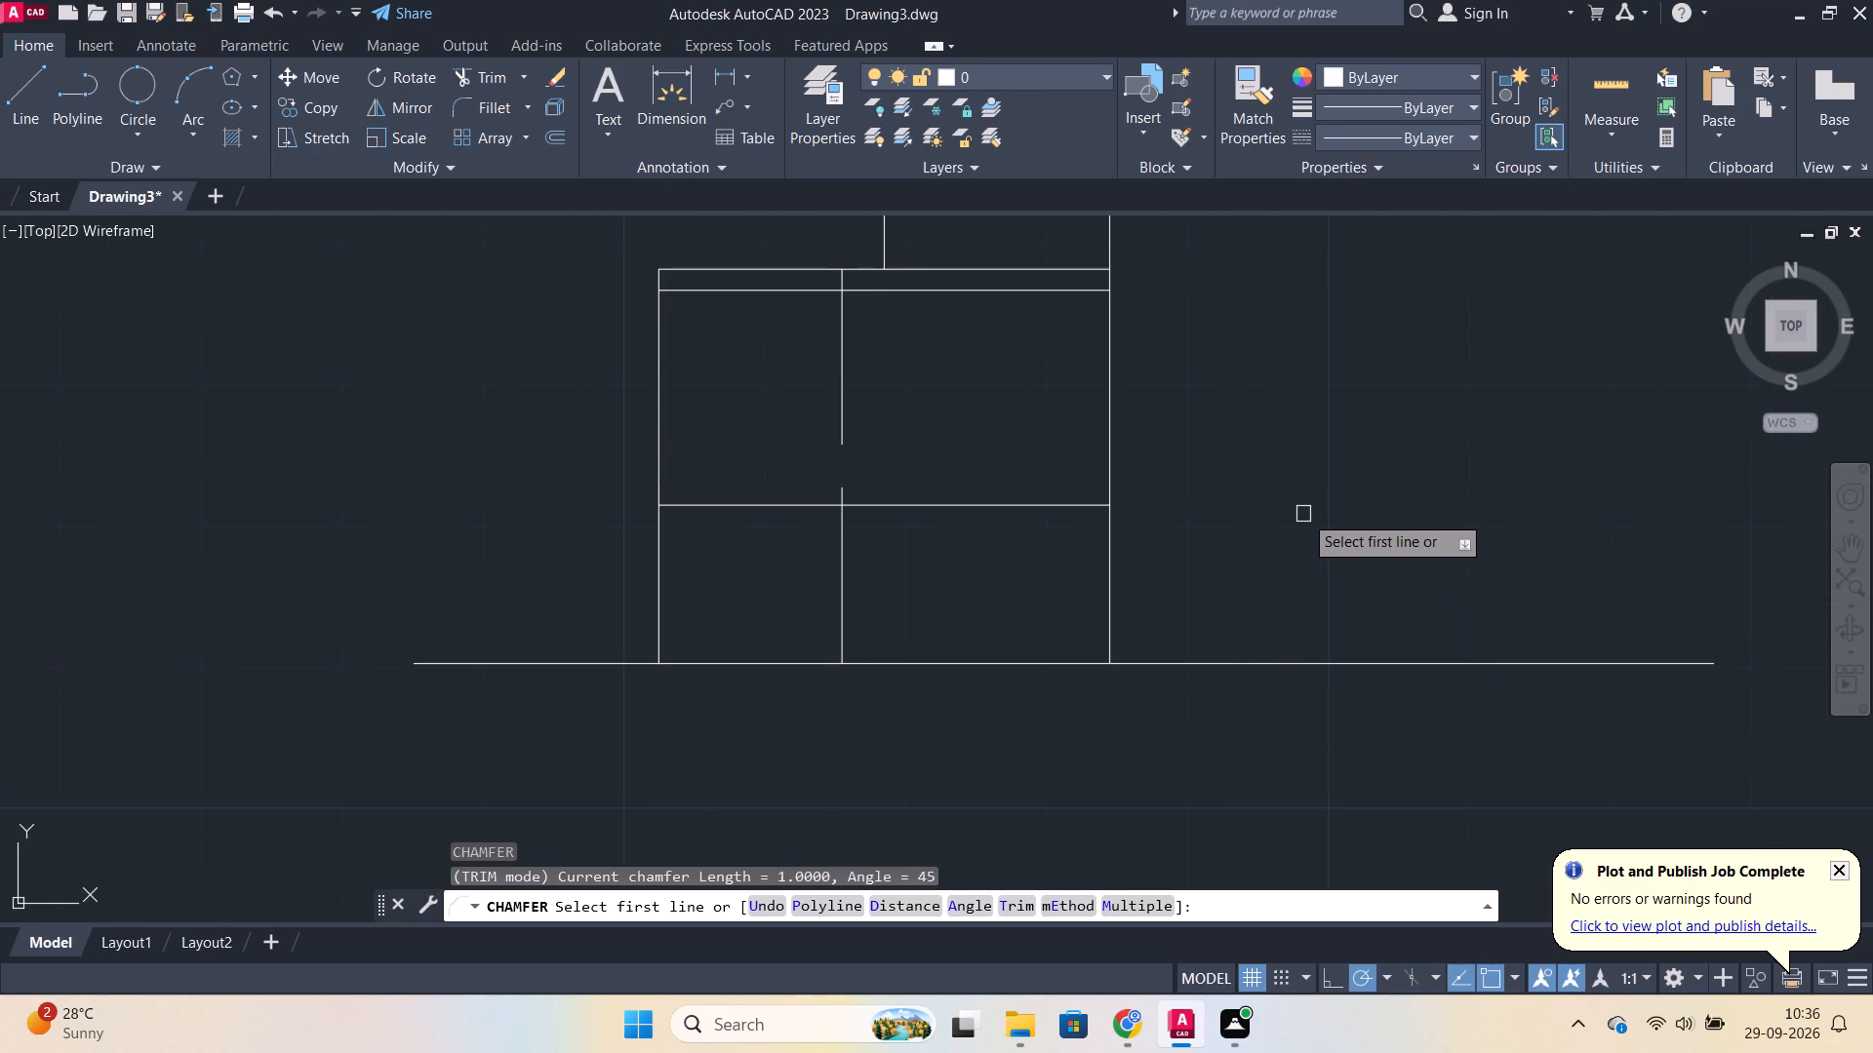
pyautogui.click(984, 905)
pyautogui.press('1')
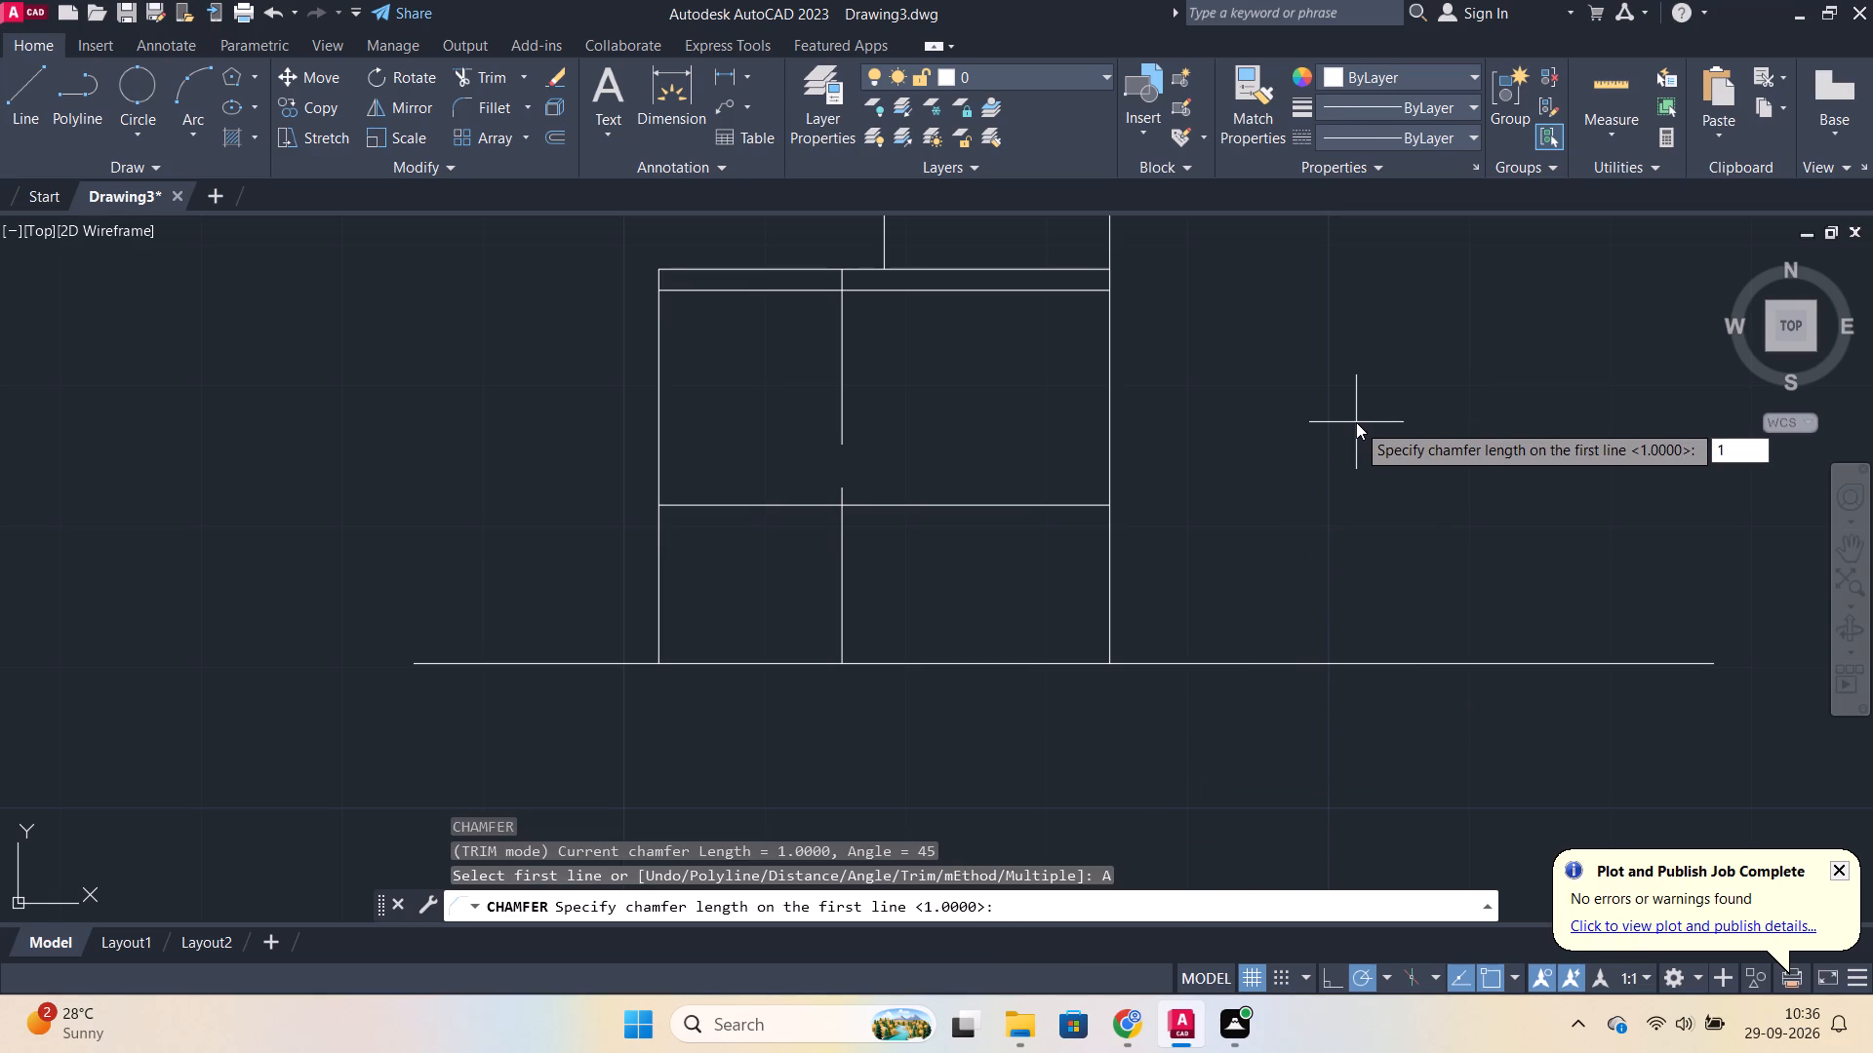
pyautogui.press('Return')
pyautogui.write('45')
pyautogui.press('Return')
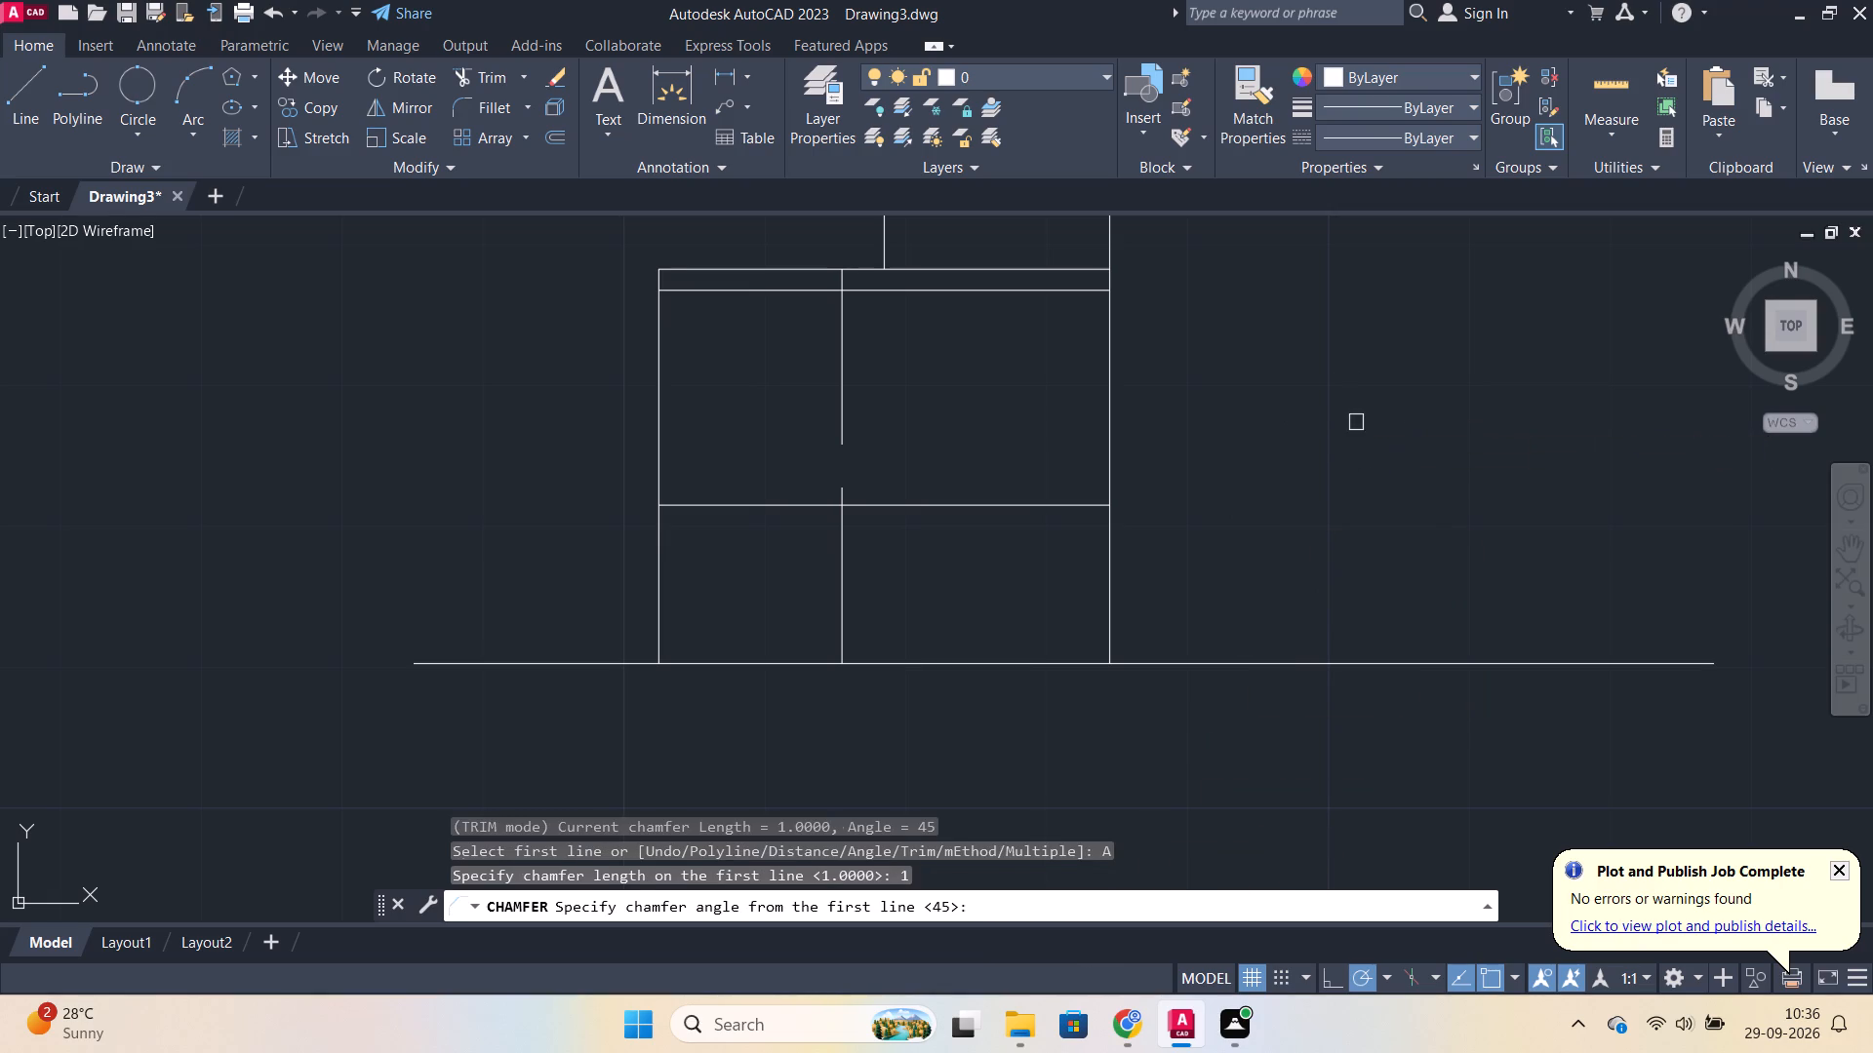
pyautogui.click(659, 318)
pyautogui.click(674, 274)
pyautogui.scroll(-1, 737, 280)
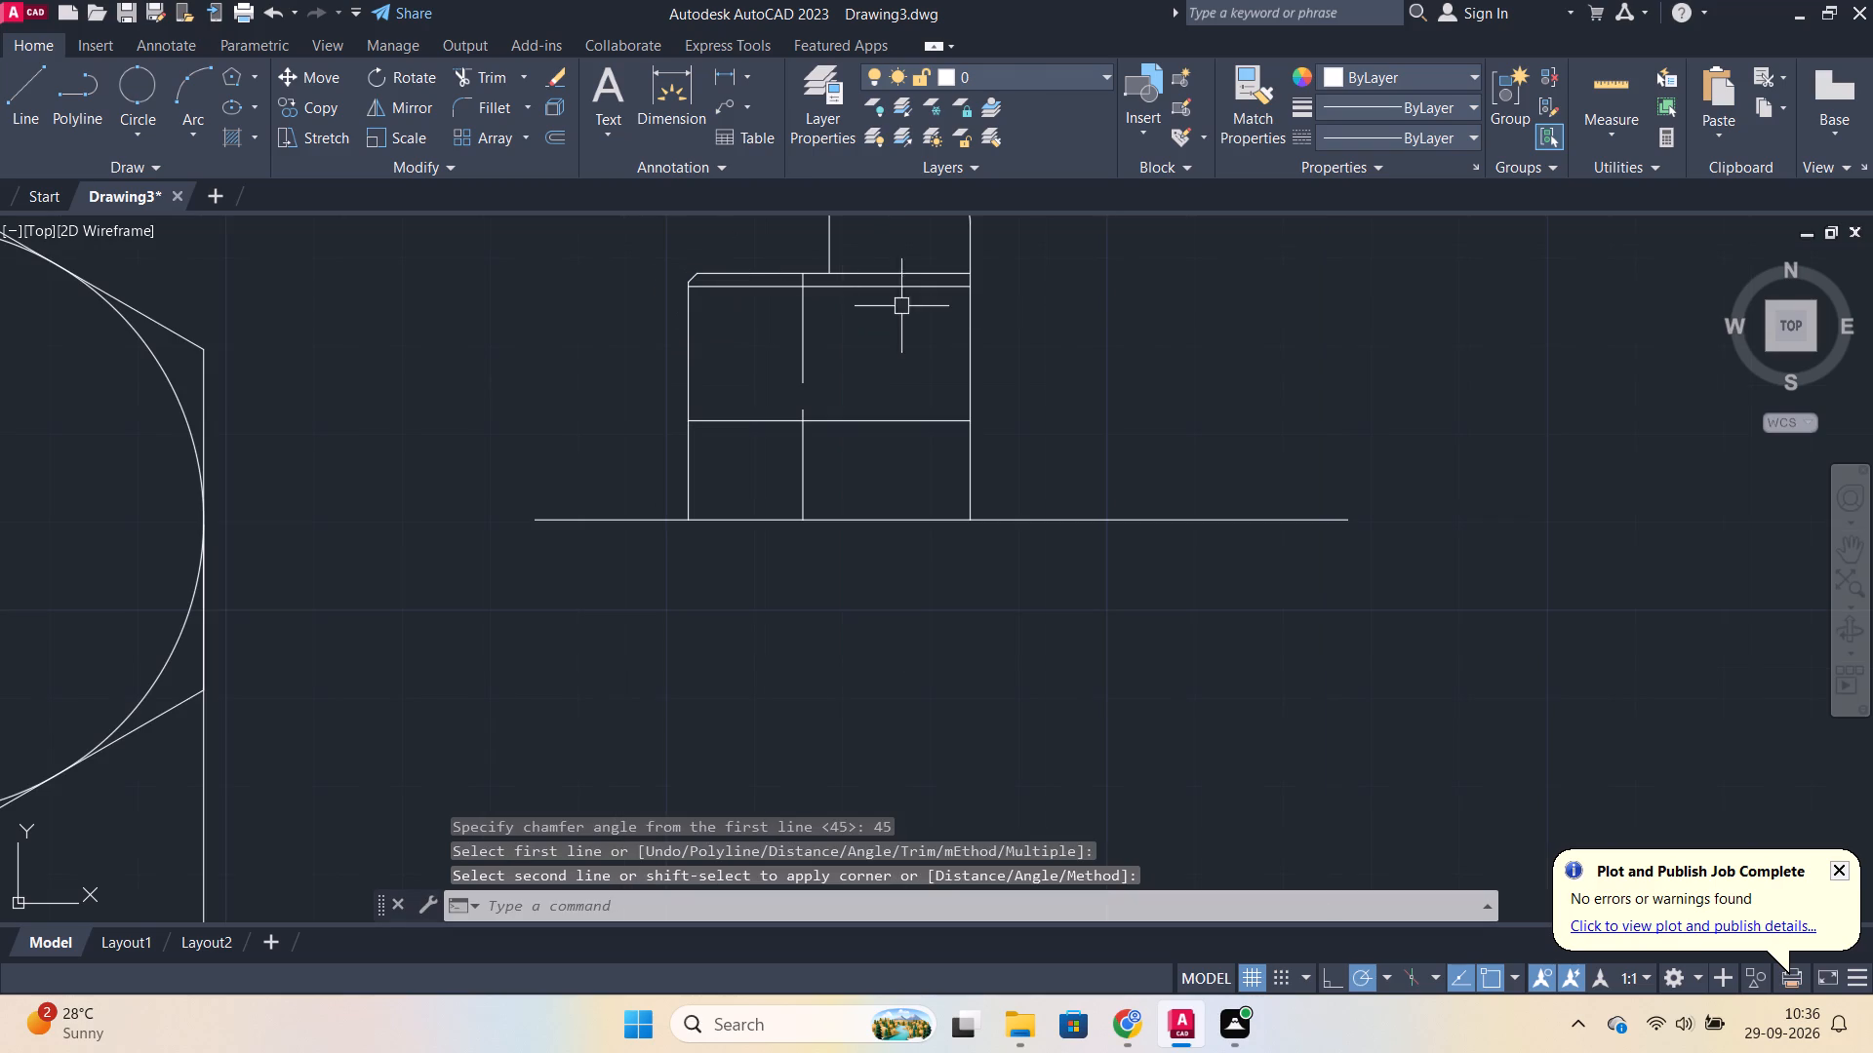
pyautogui.moveTo(1079, 309); pyautogui.dragTo(1121, 375, button='middle')
pyautogui.scroll(-1, 1156, 497)
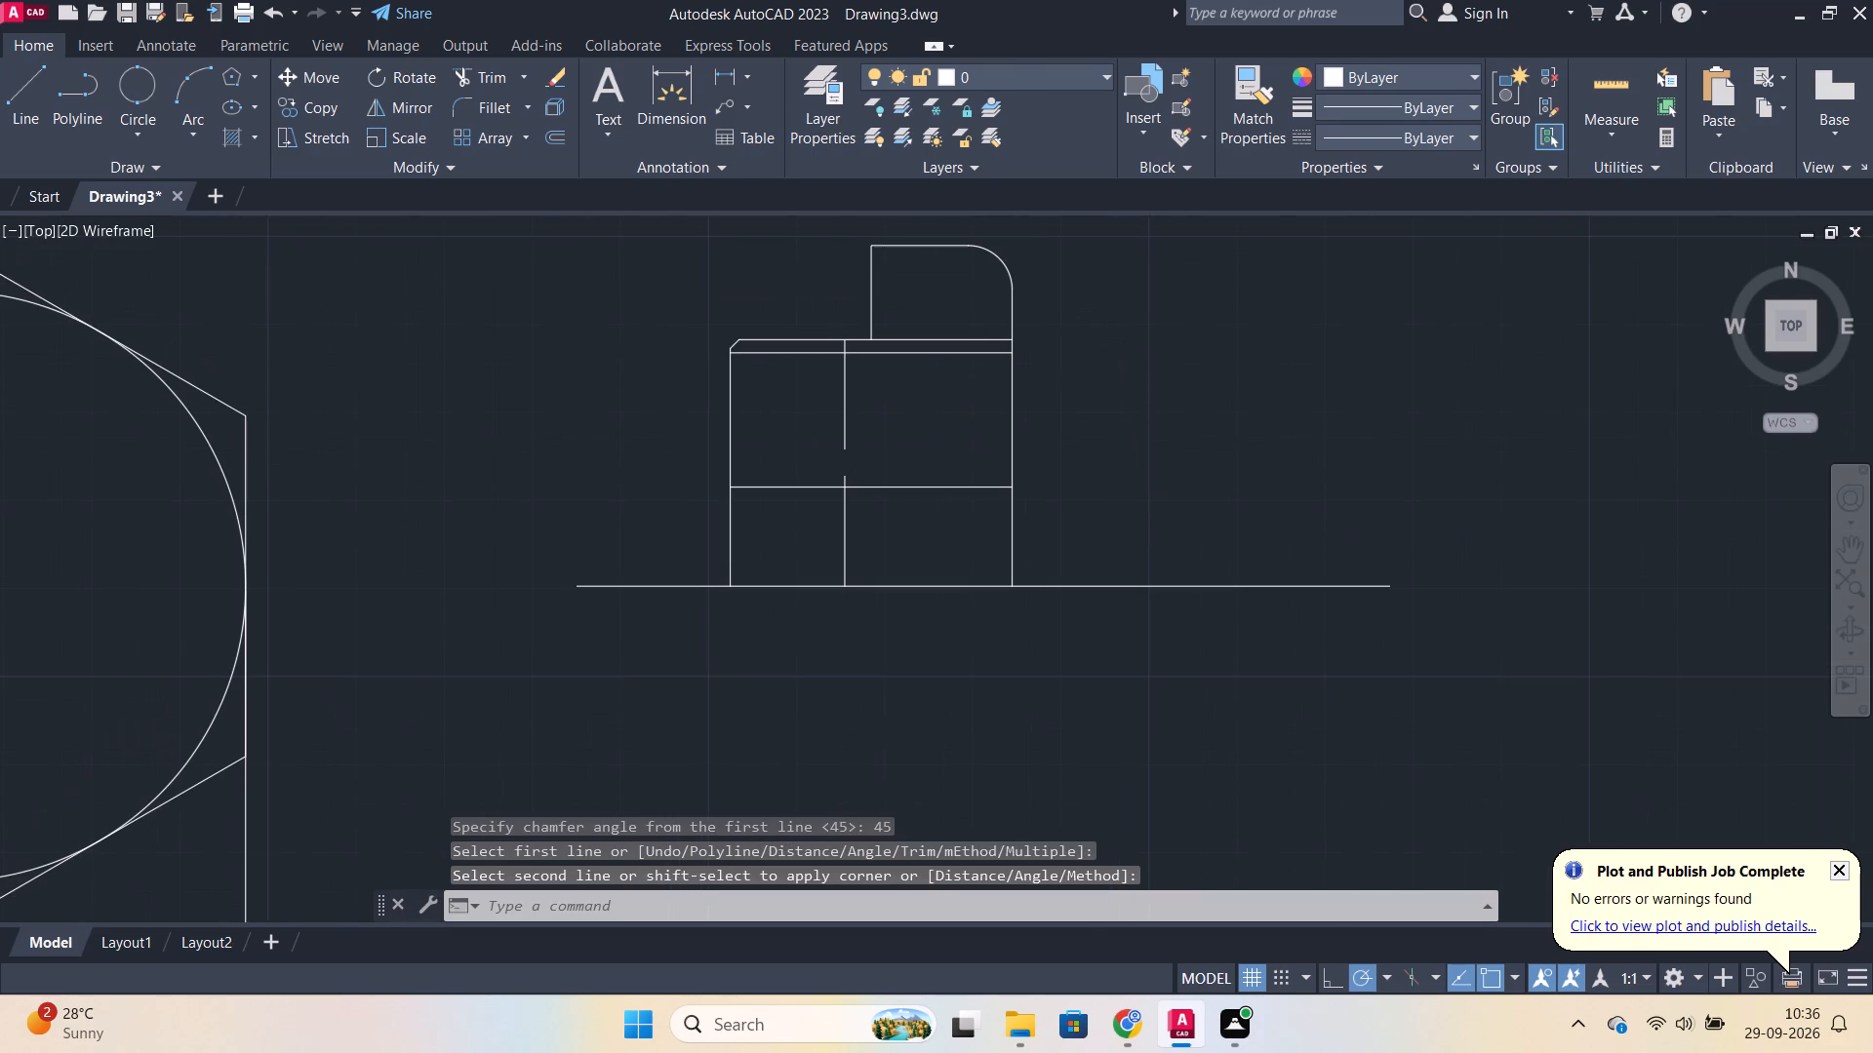
pyautogui.press('Escape')
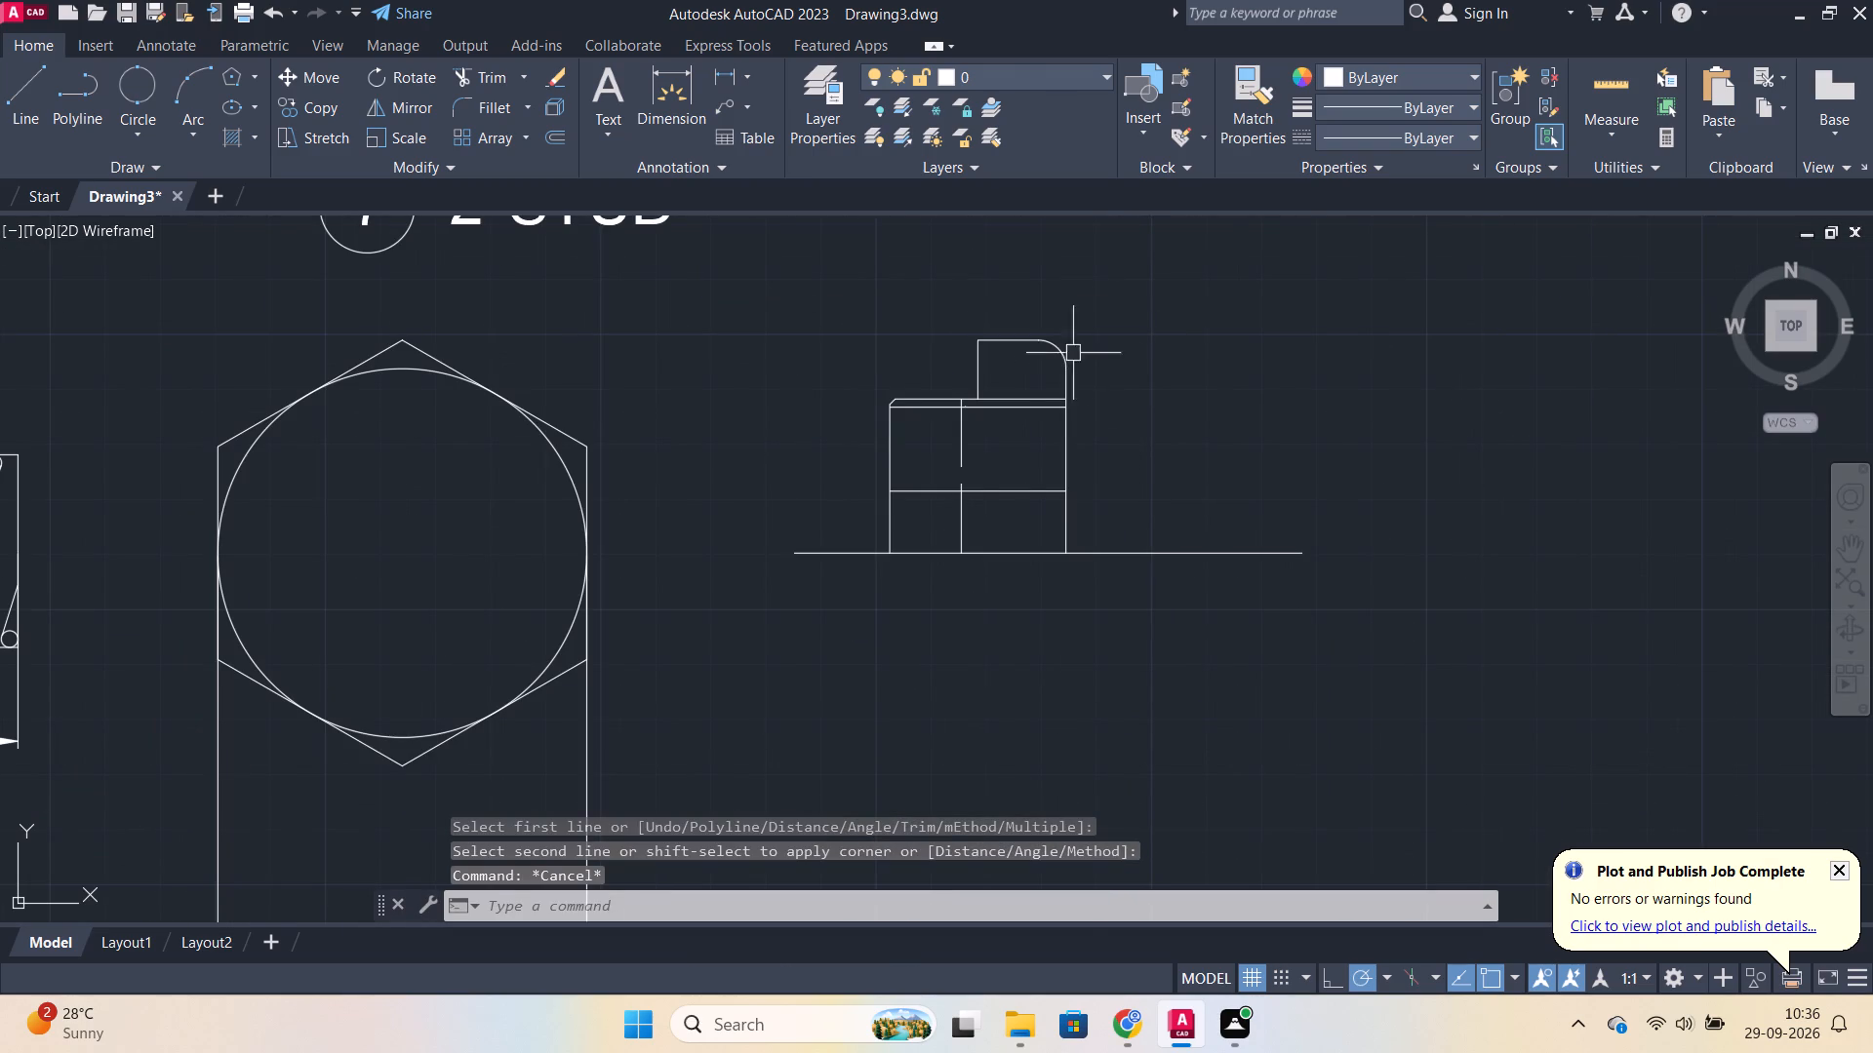
# Mirror the side view's upper-half outline and inner horizontal lines about the centre line, keeping the source objects.
pyautogui.moveTo(753, 311); pyautogui.dragTo(772, 311)
pyautogui.click(1155, 529)
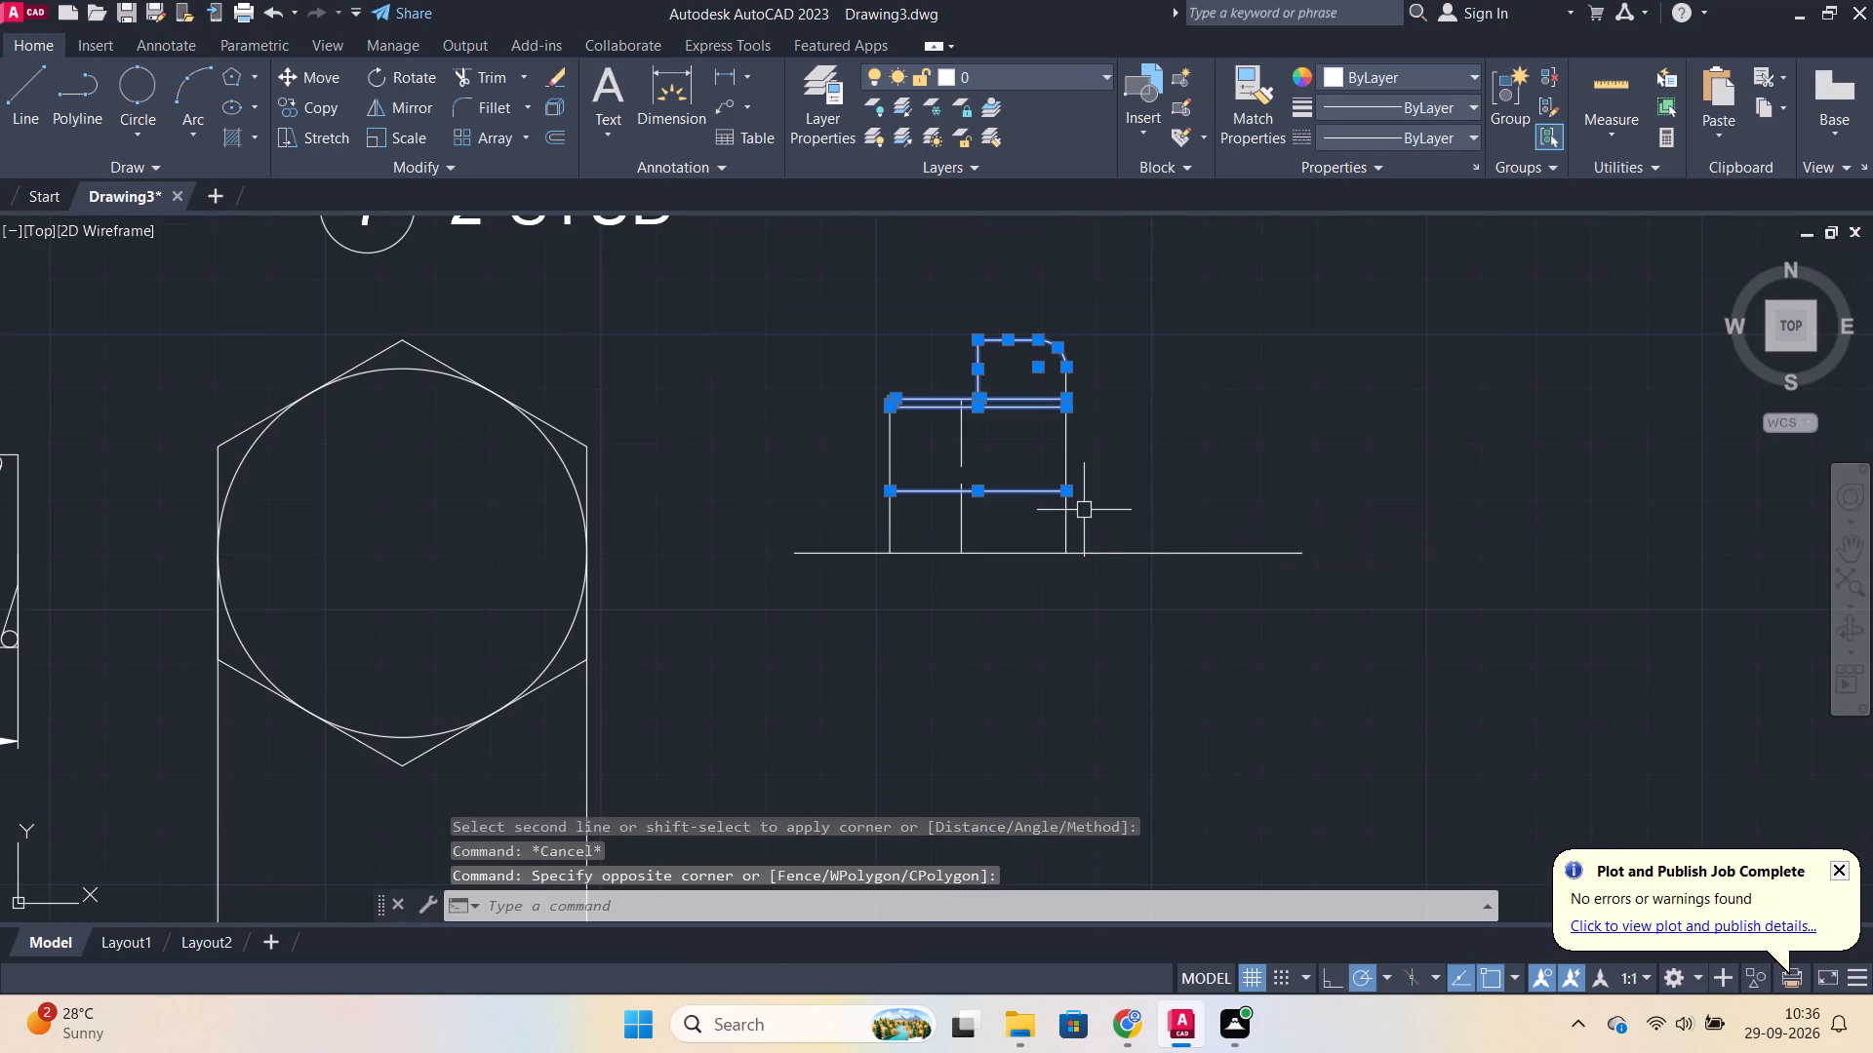
pyautogui.scroll(2, 1078, 507)
pyautogui.click(600, 520)
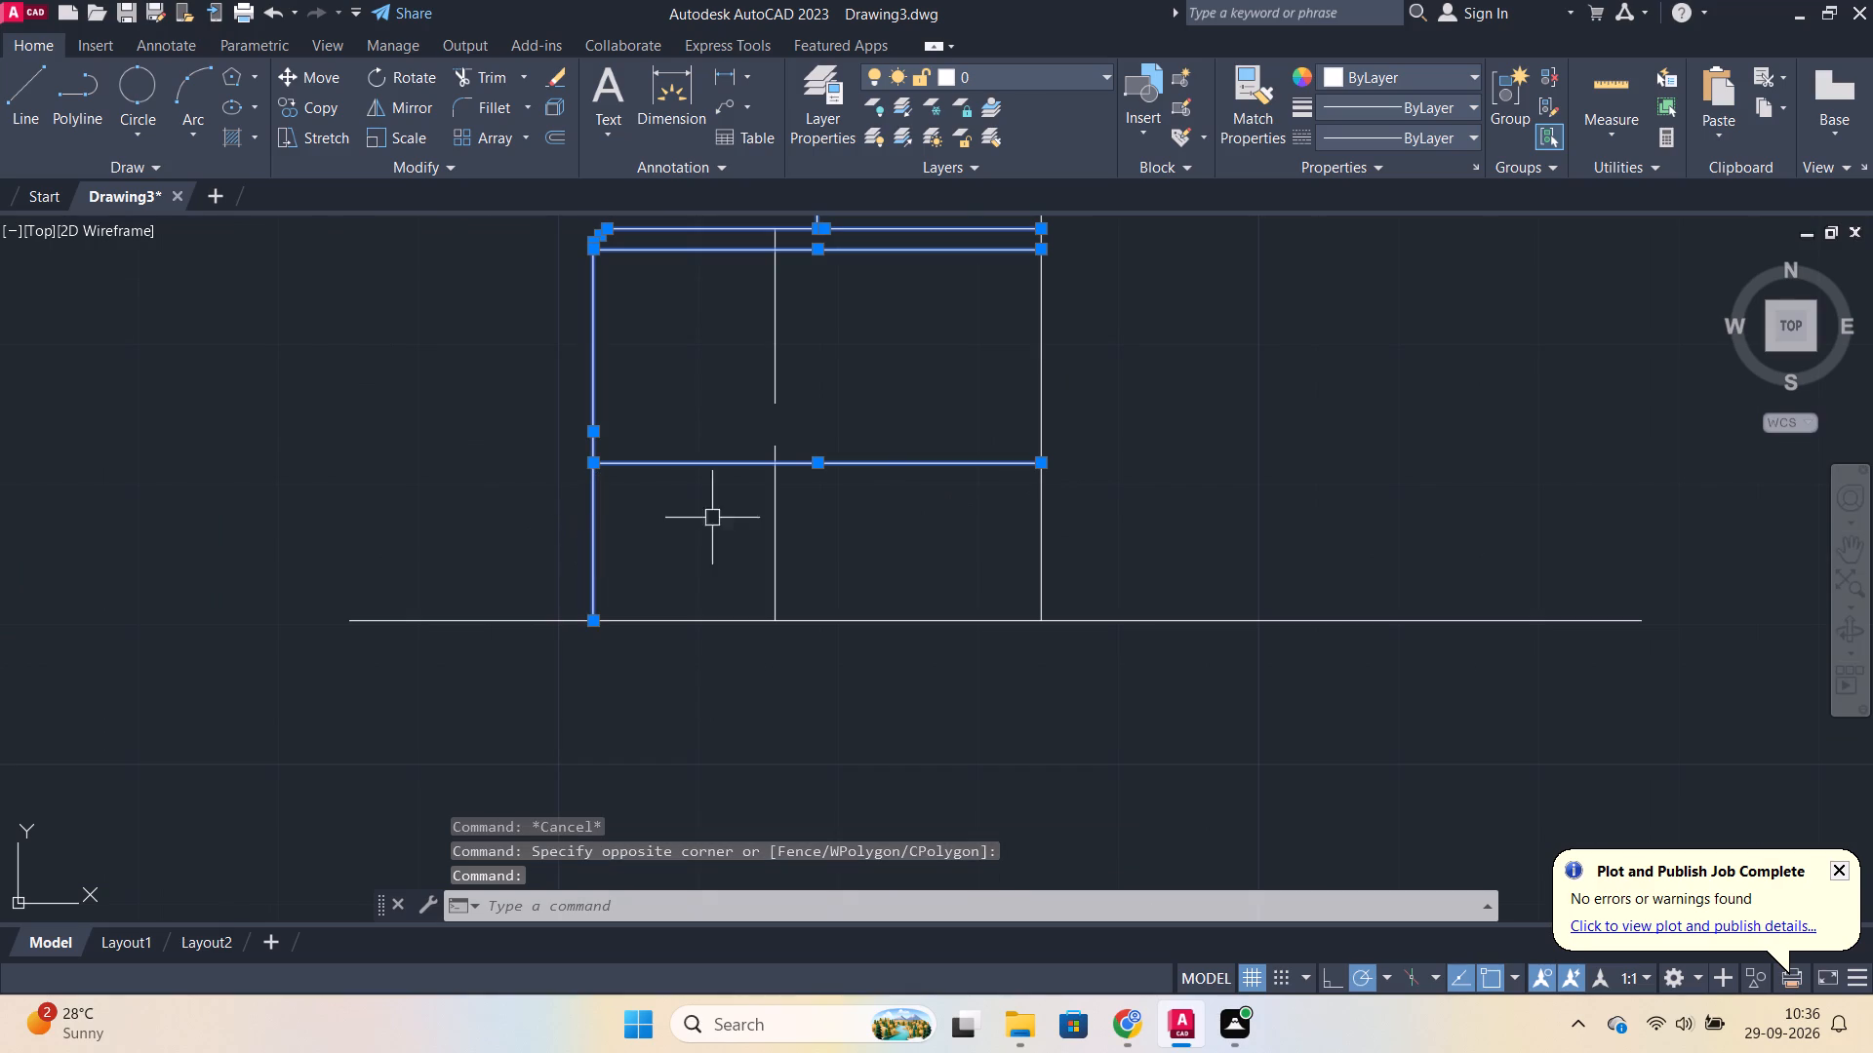
pyautogui.click(1037, 564)
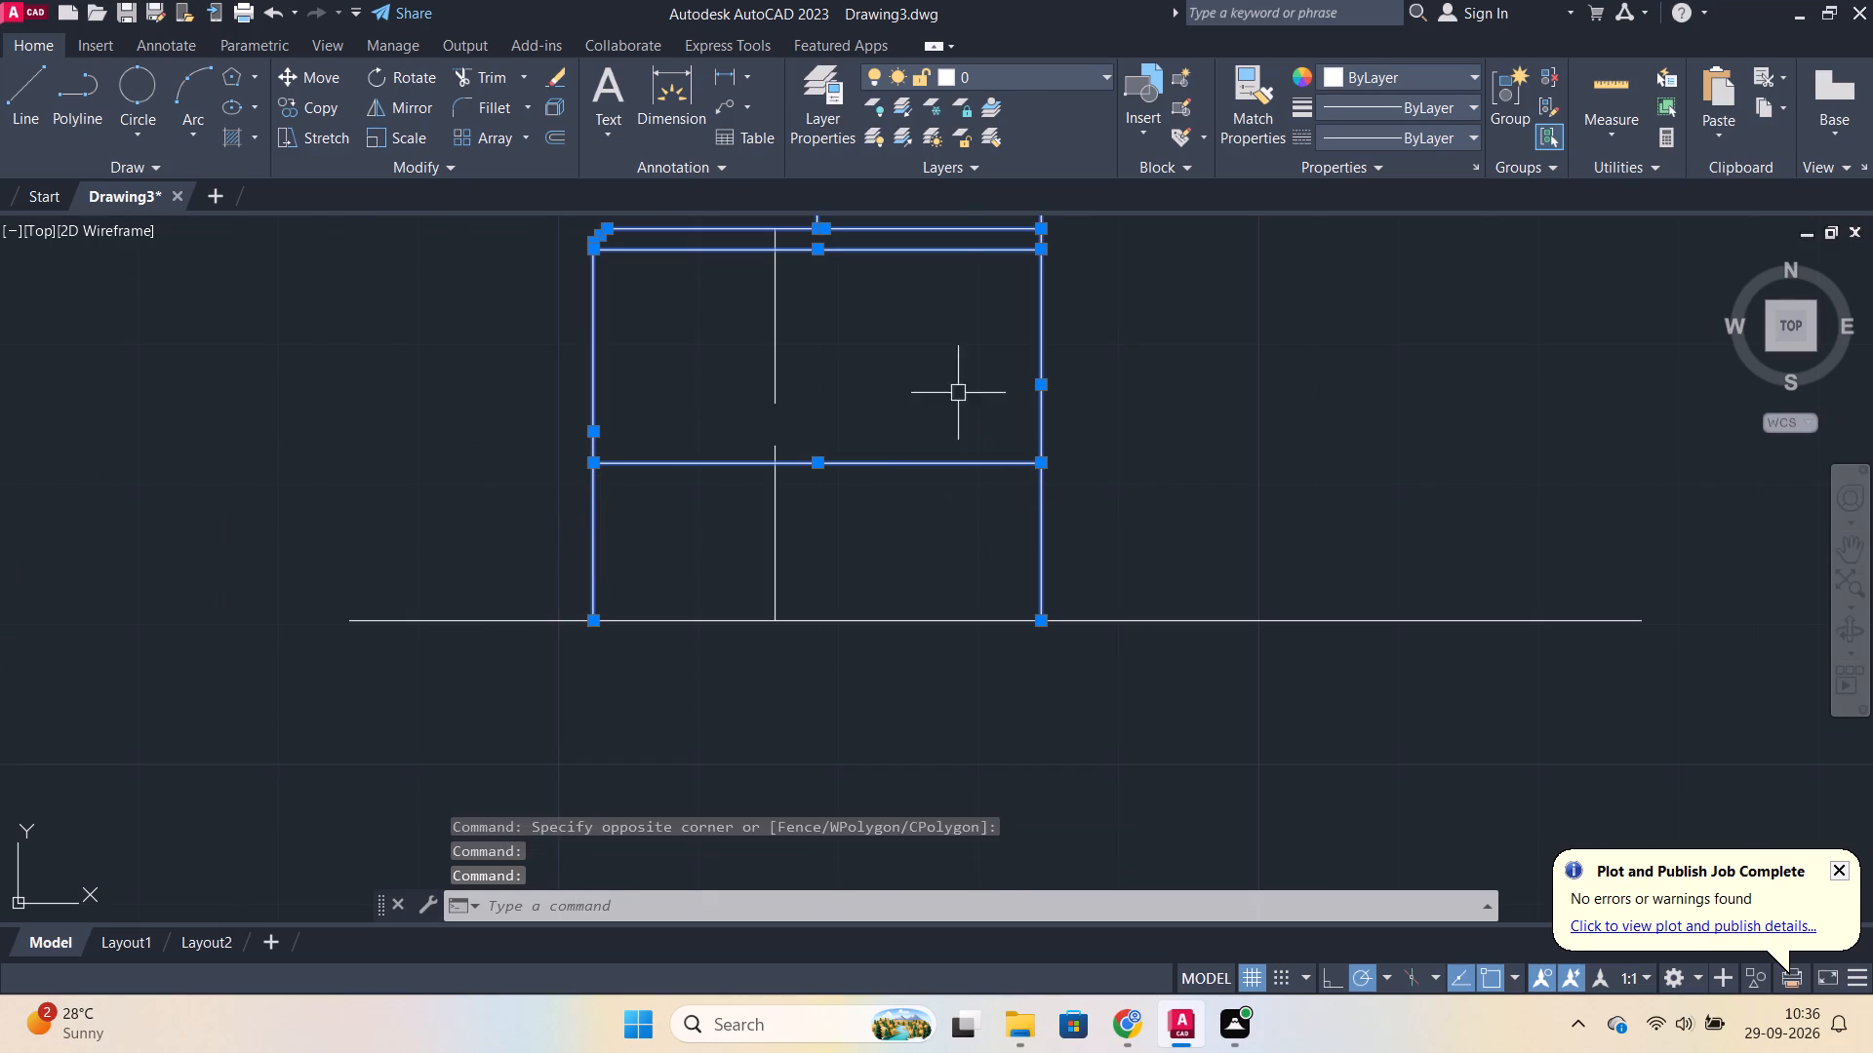
pyautogui.scroll(-1, 946, 371)
pyautogui.write('MI')
pyautogui.press('Return')
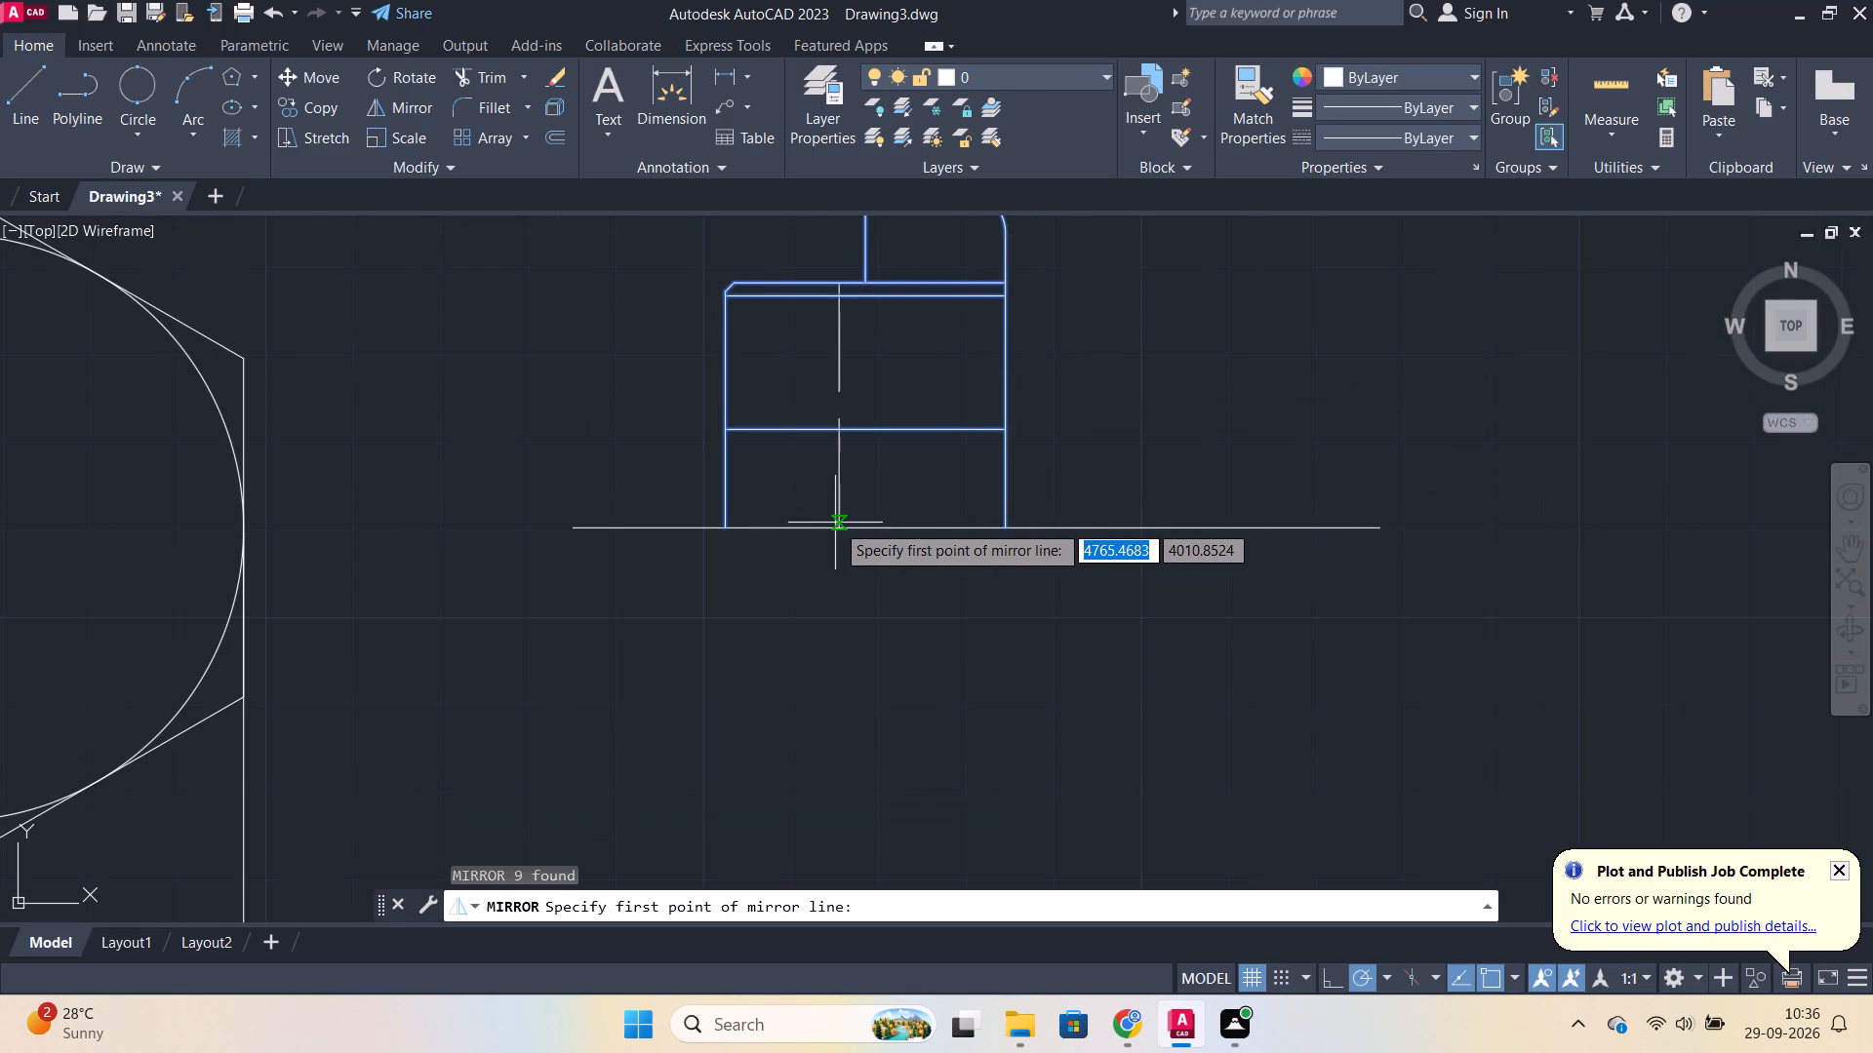
pyautogui.click(836, 526)
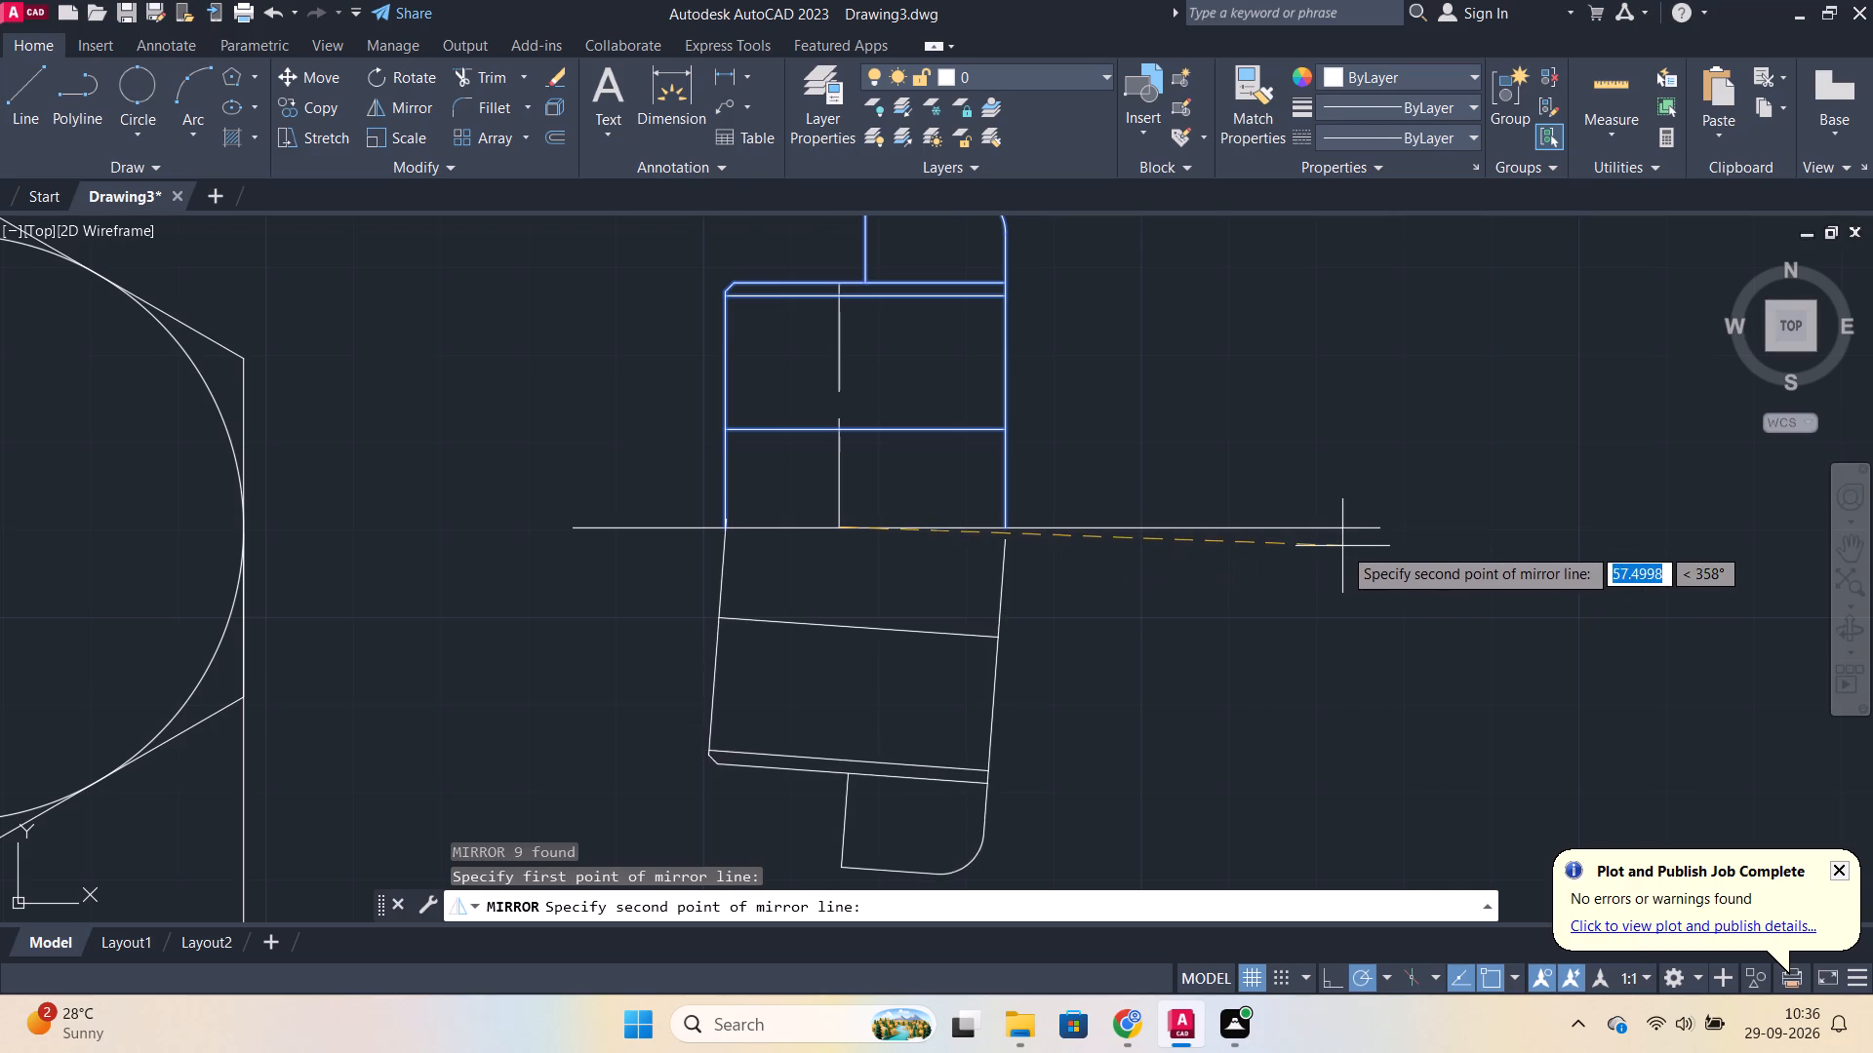
pyautogui.click(1376, 529)
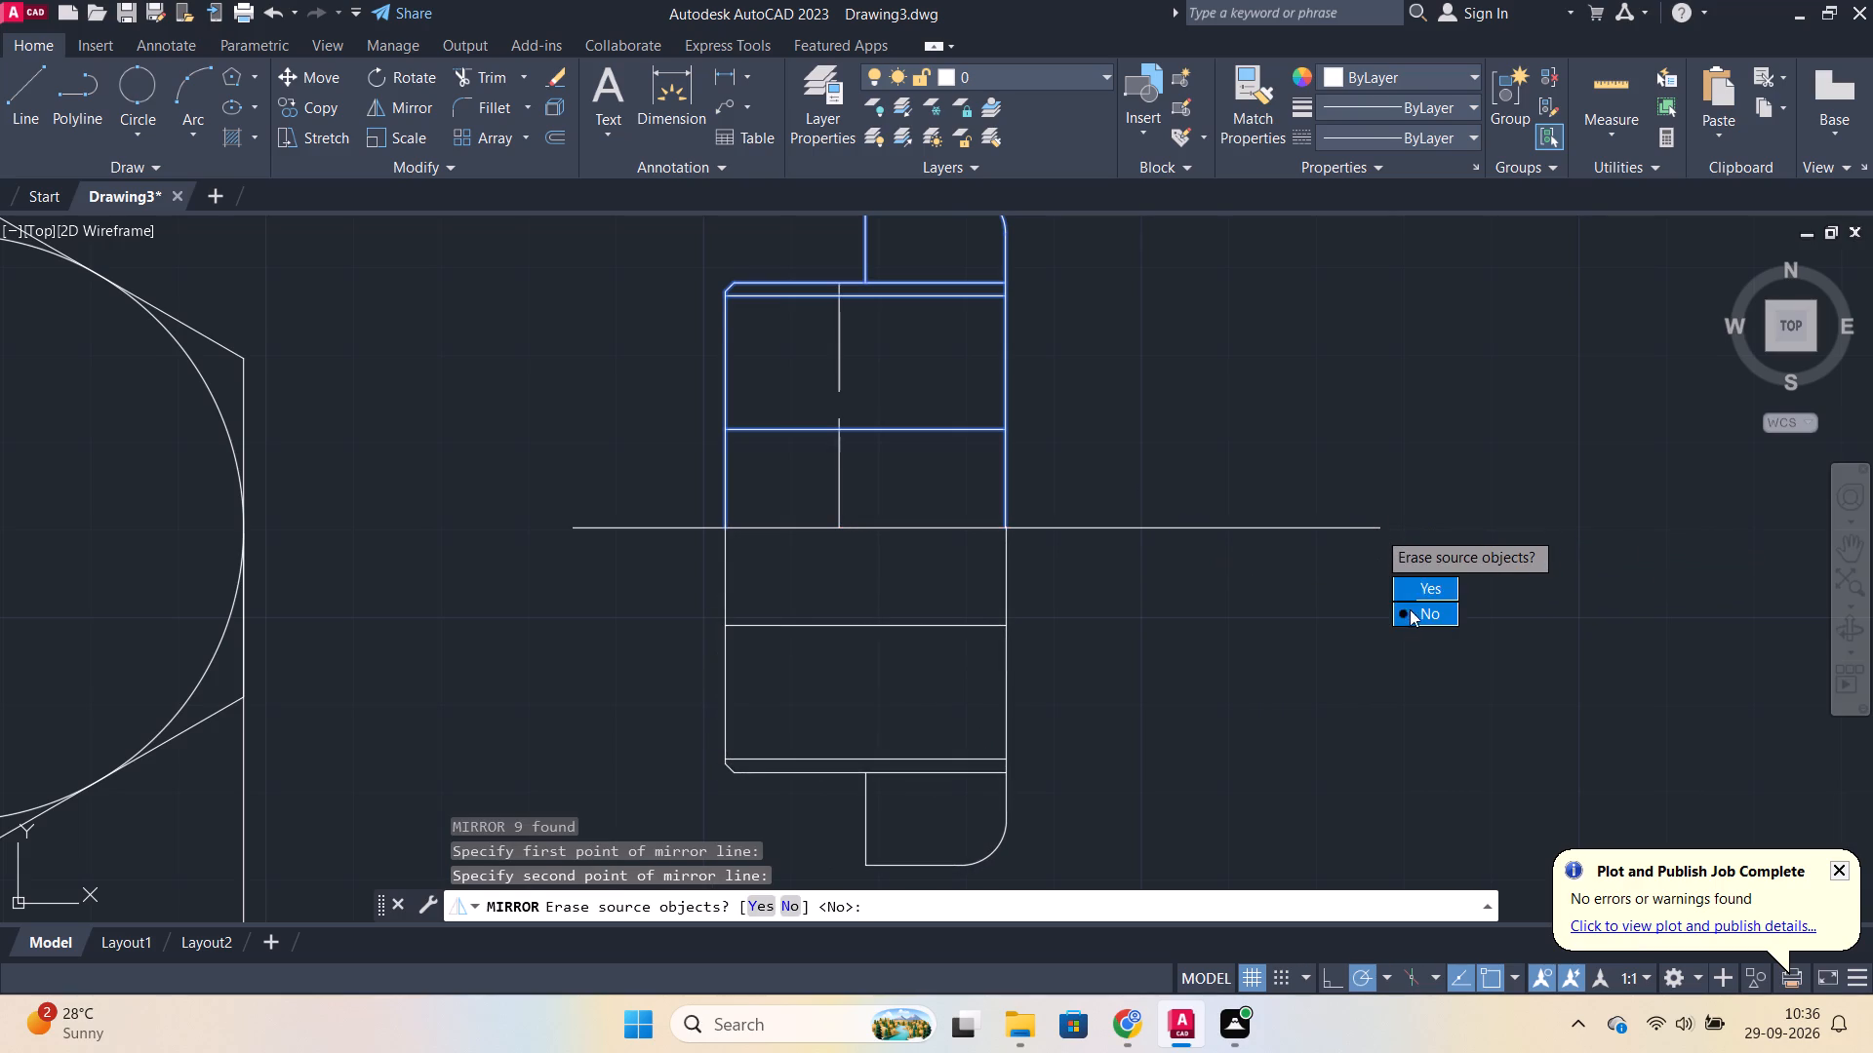
pyautogui.moveTo(1411, 610); pyautogui.dragTo(1376, 529)
pyautogui.scroll(-2, 1189, 468)
pyautogui.scroll(1, 1218, 435)
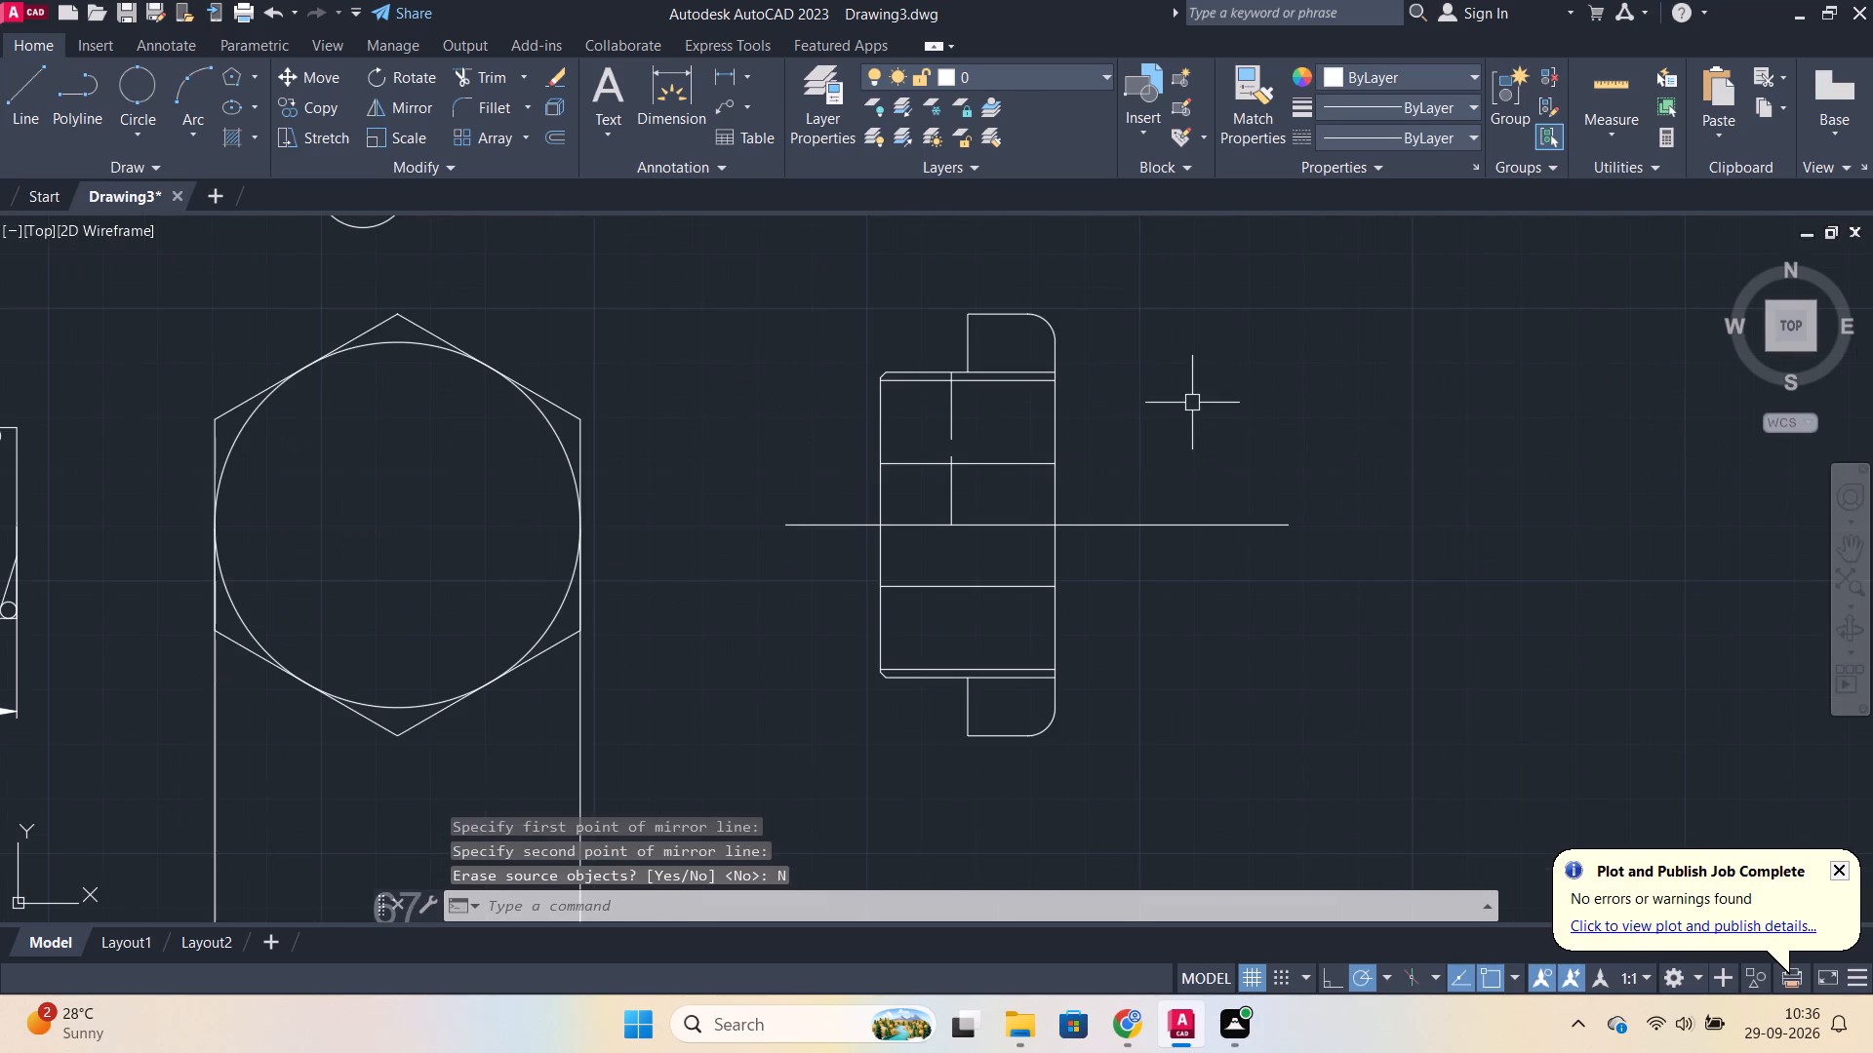
# Dimension the hexagonal head's thickness horizontally, placing the dimension just below the side view.
pyautogui.click(716, 78)
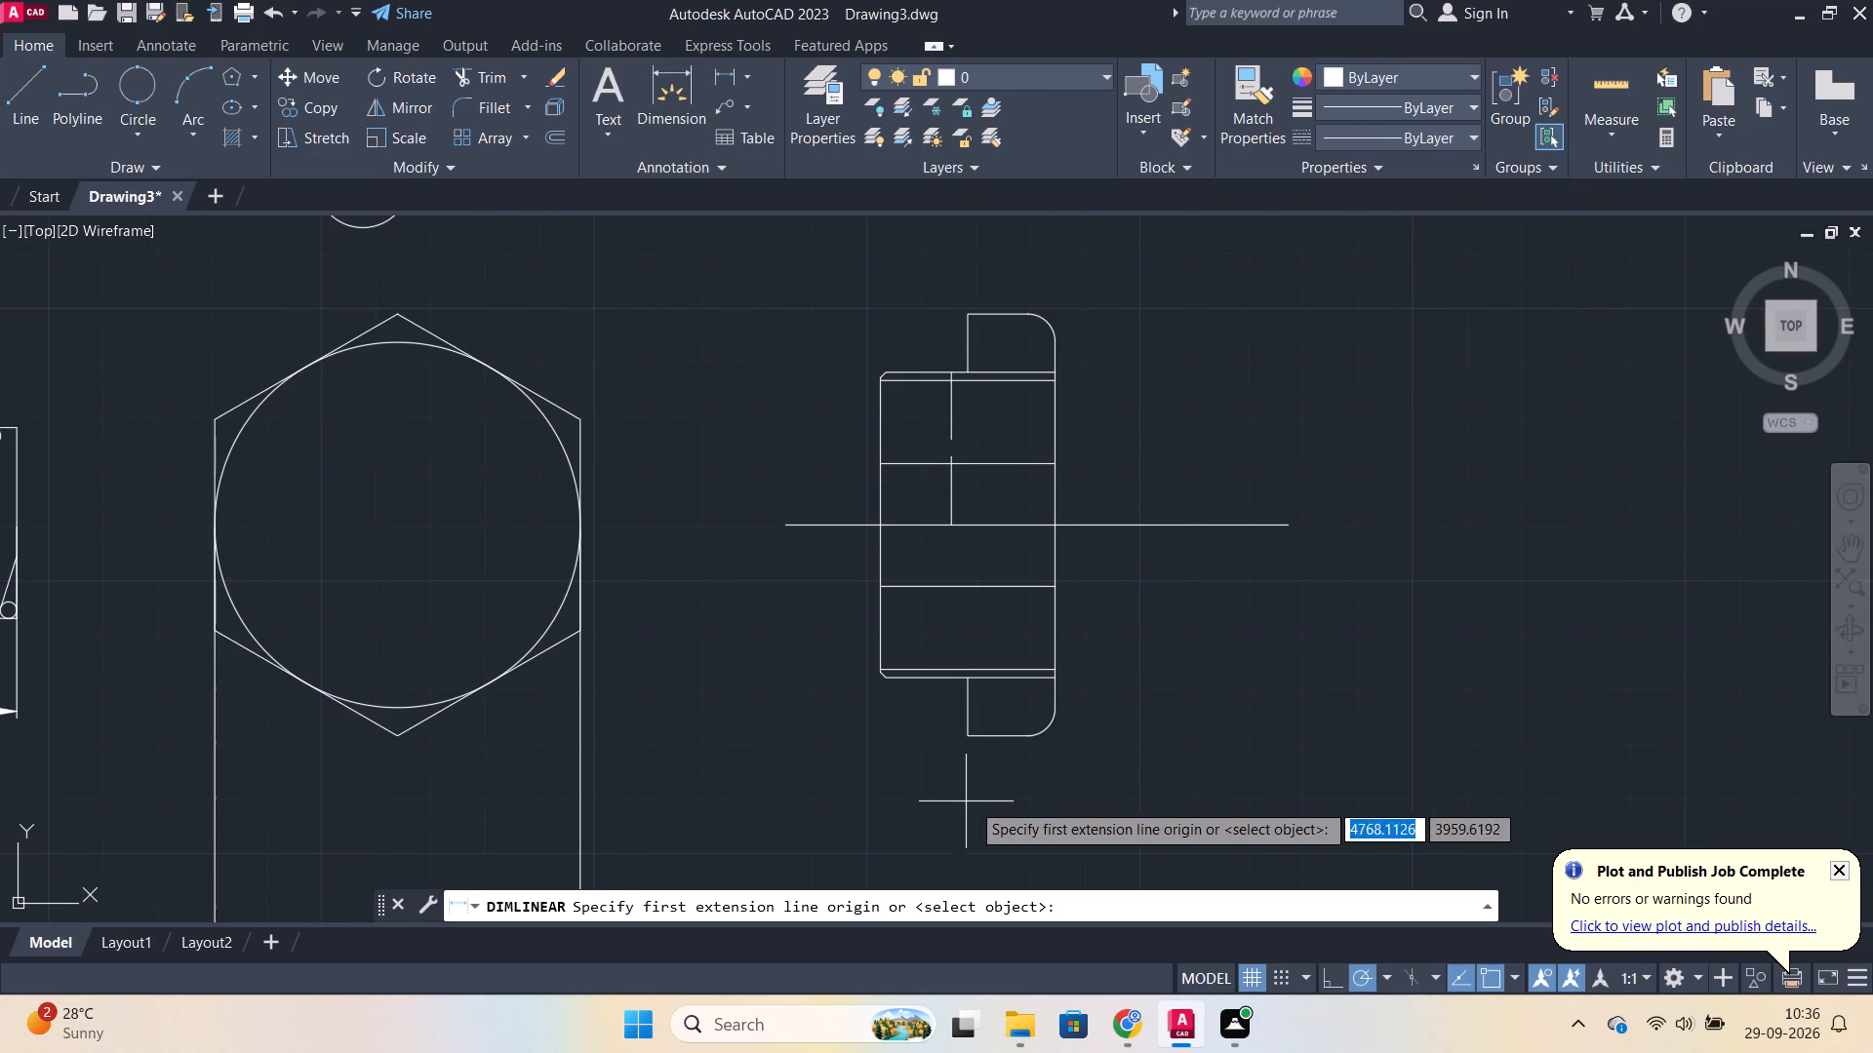
pyautogui.click(966, 716)
pyautogui.click(1054, 707)
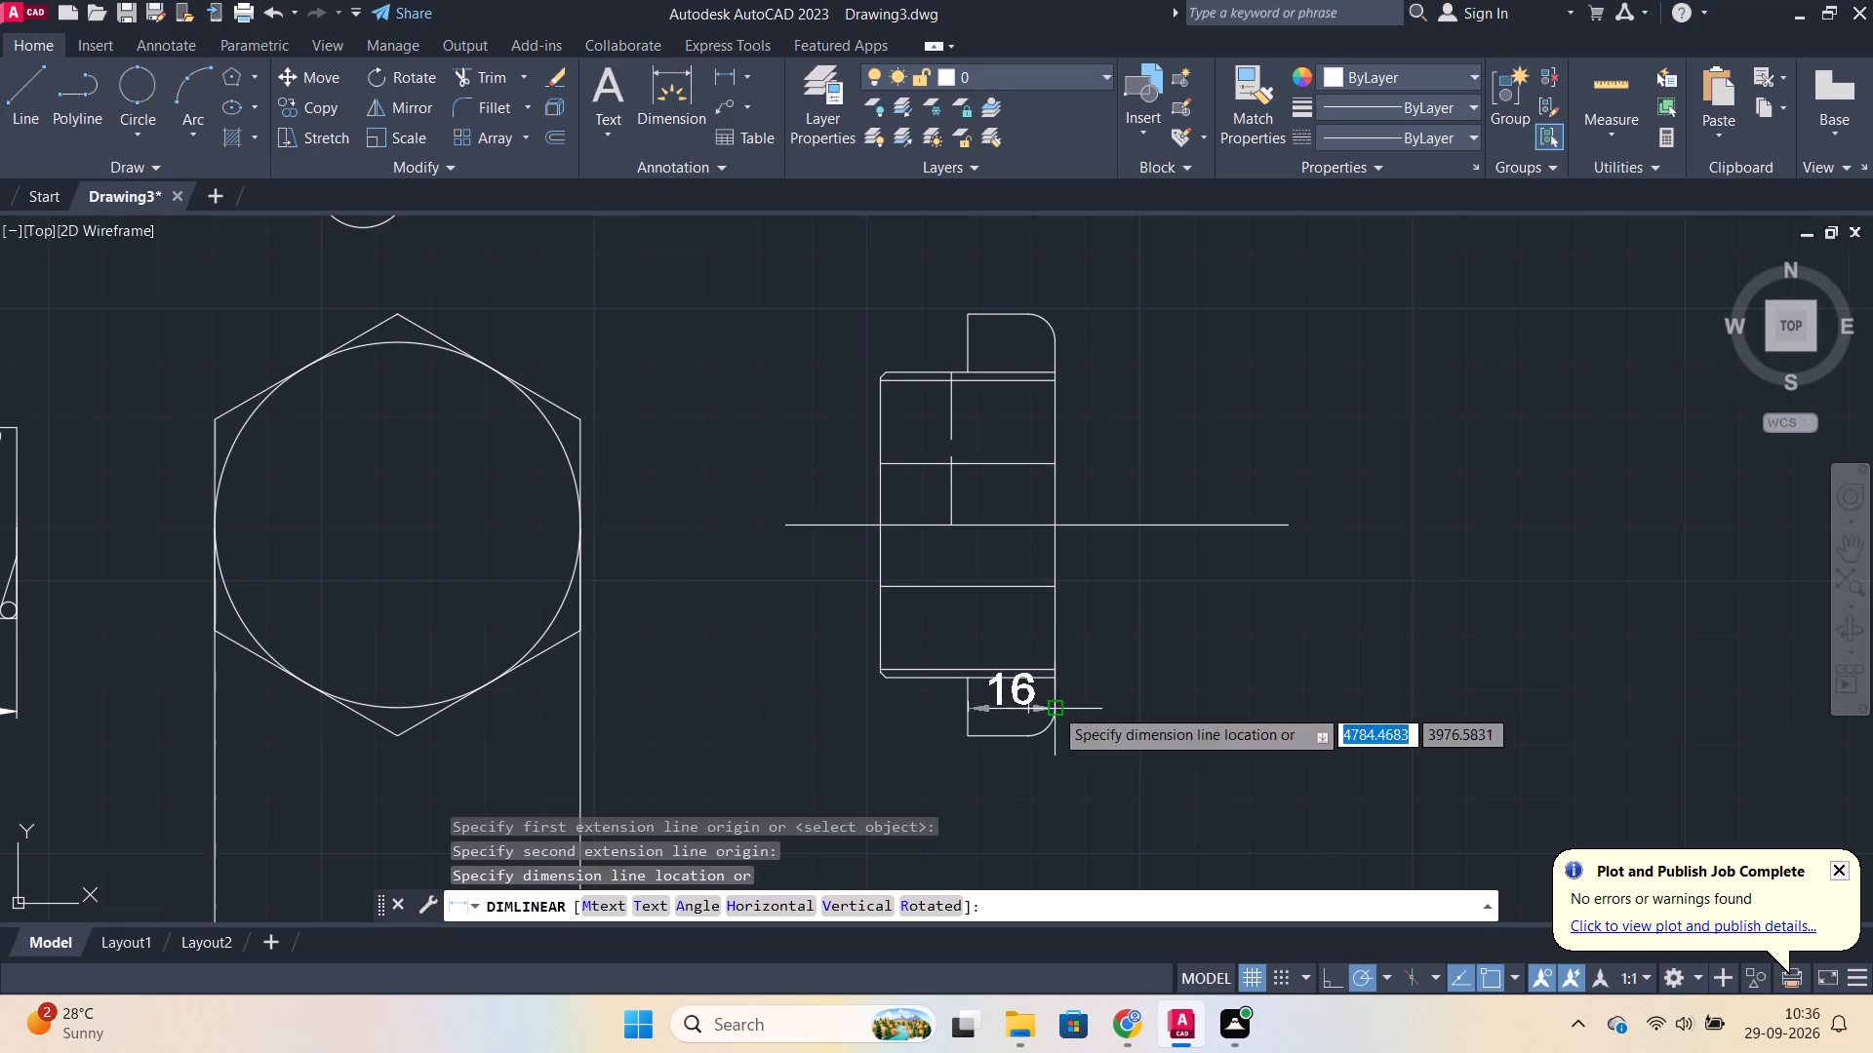
pyautogui.scroll(-1, 1047, 791)
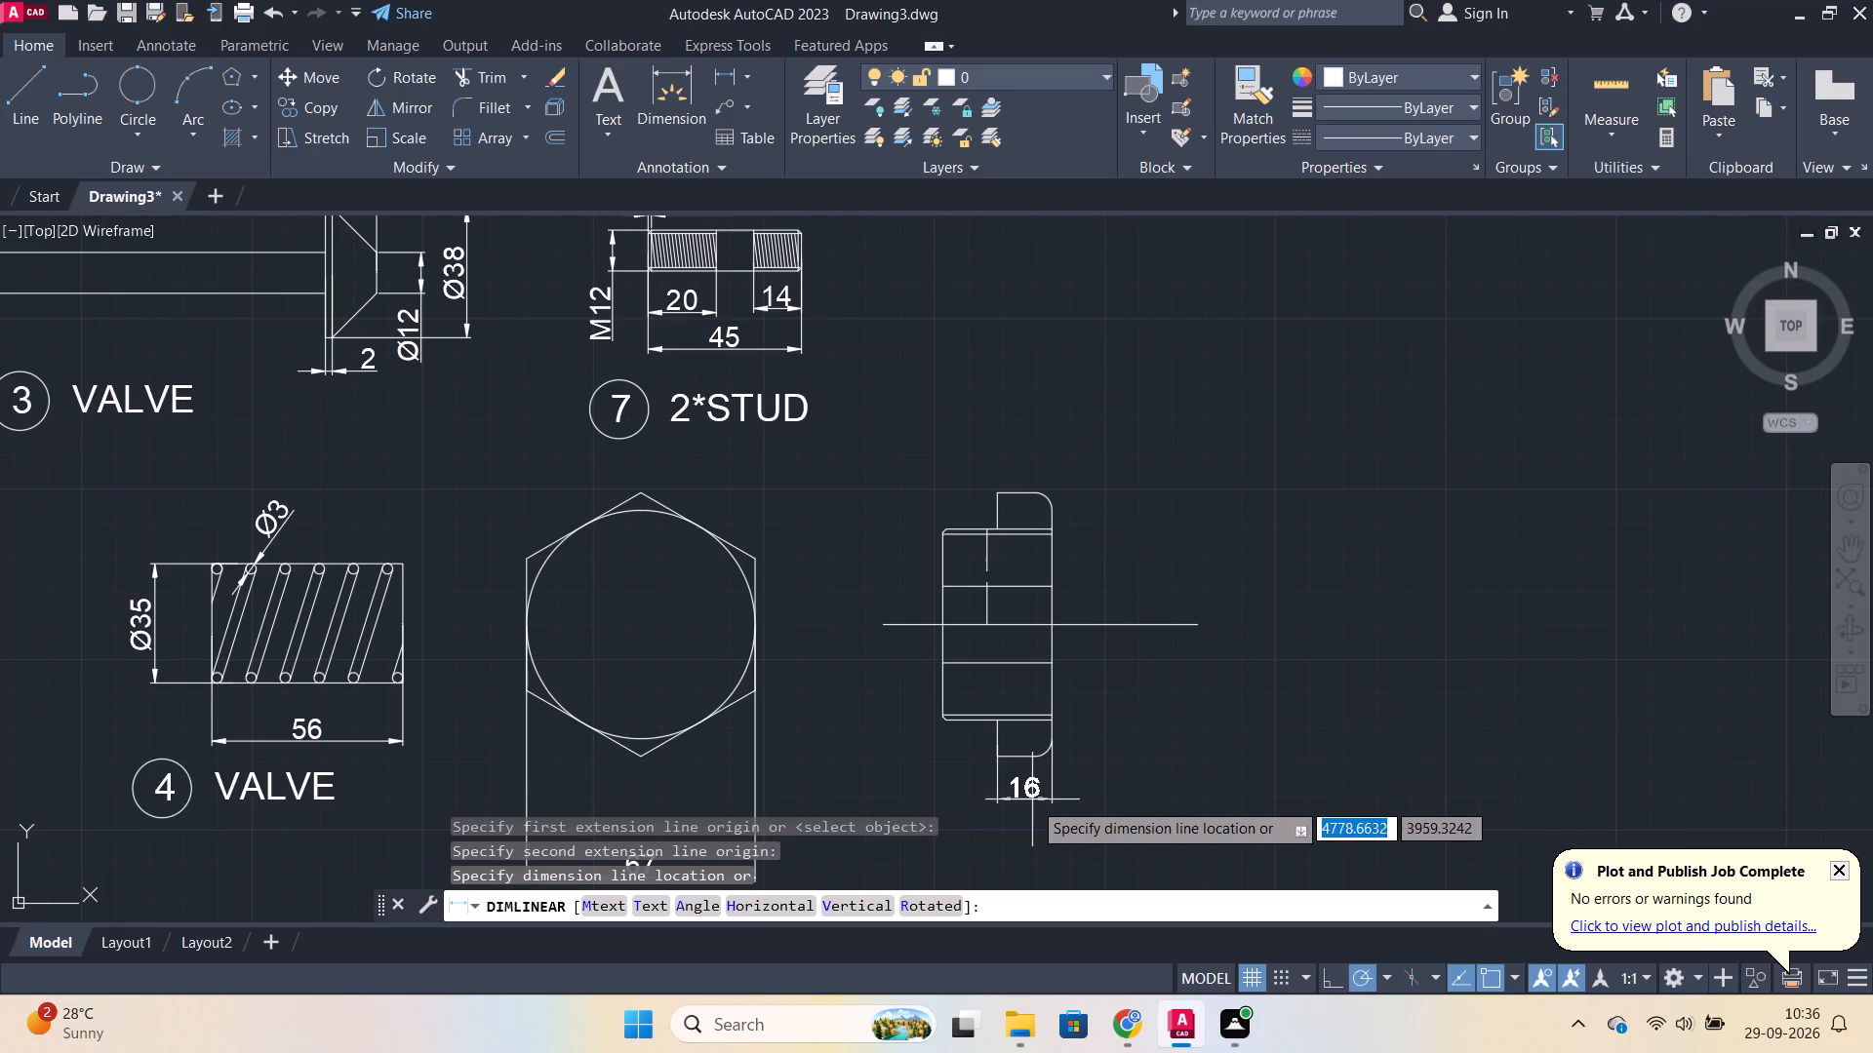
pyautogui.click(1031, 807)
# Dimension the side view's overall width, placing it below the head thickness dimension.
pyautogui.moveTo(1121, 755); pyautogui.dragTo(1100, 618, button='middle')
pyautogui.scroll(2, 1091, 574)
pyautogui.press('space')
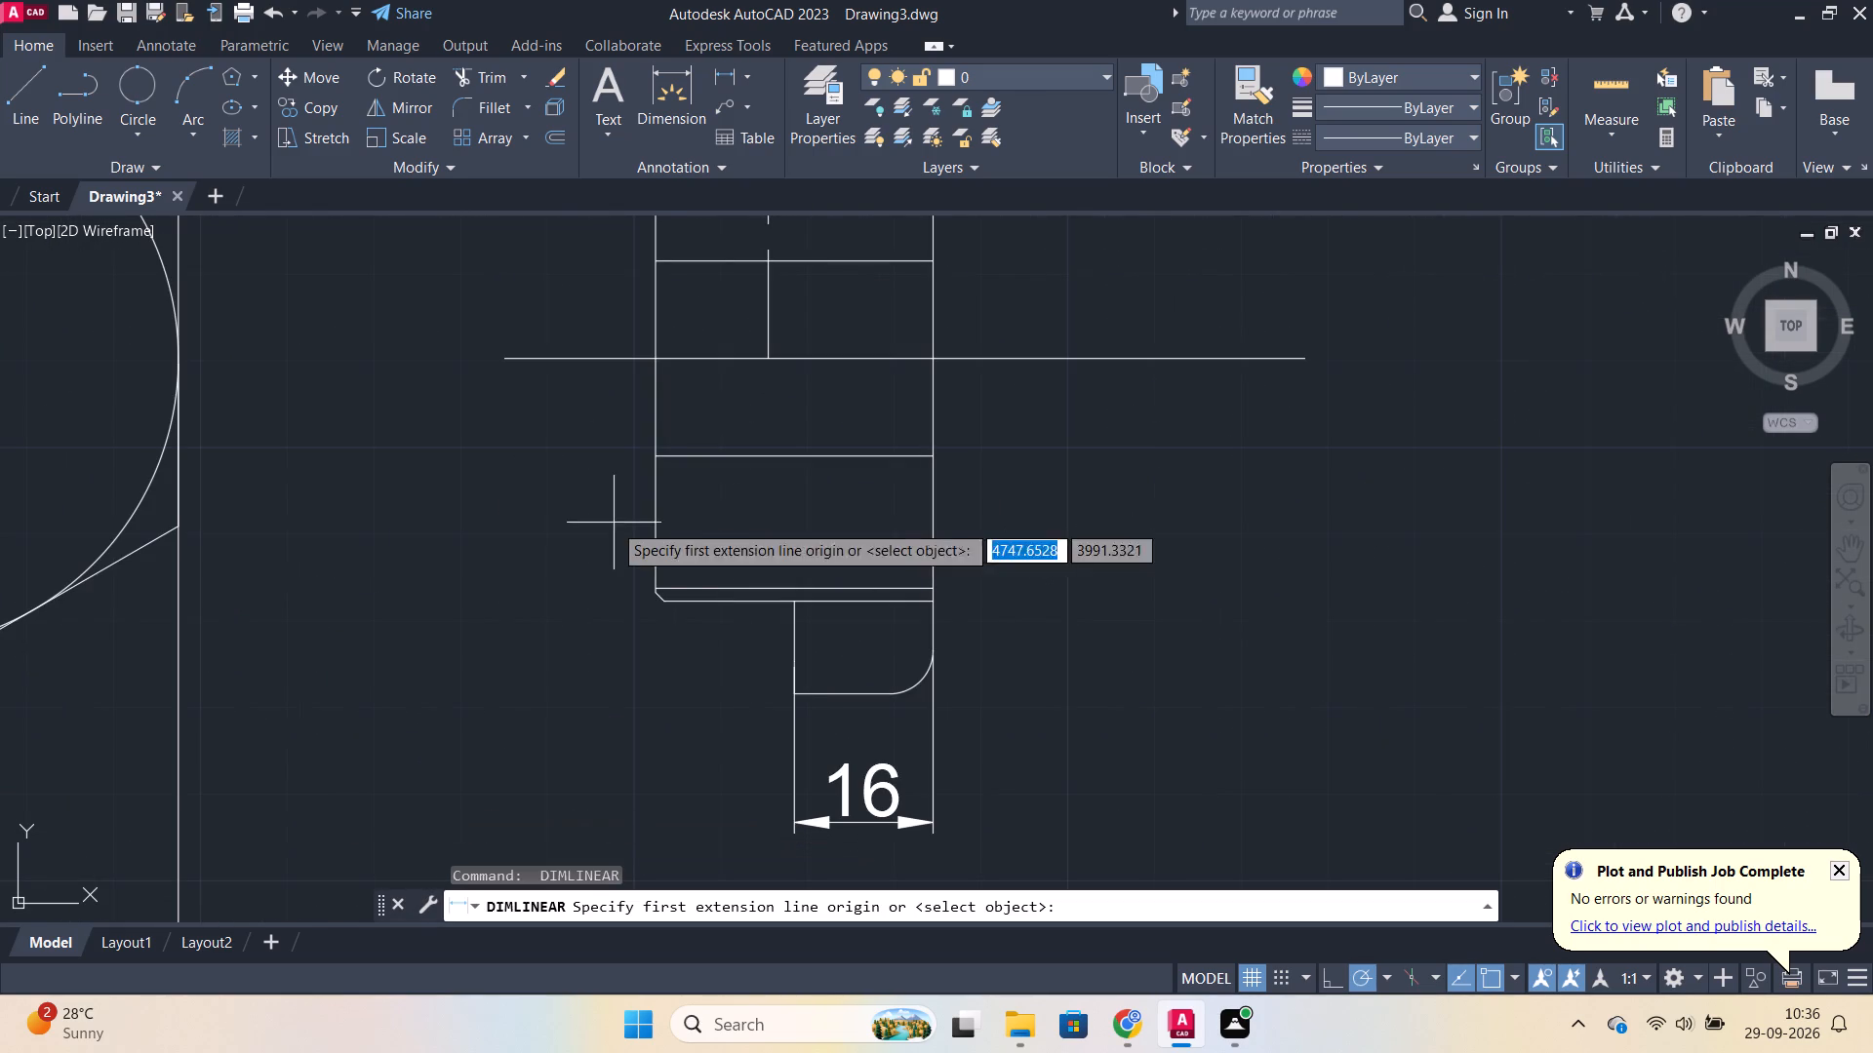
pyautogui.click(653, 497)
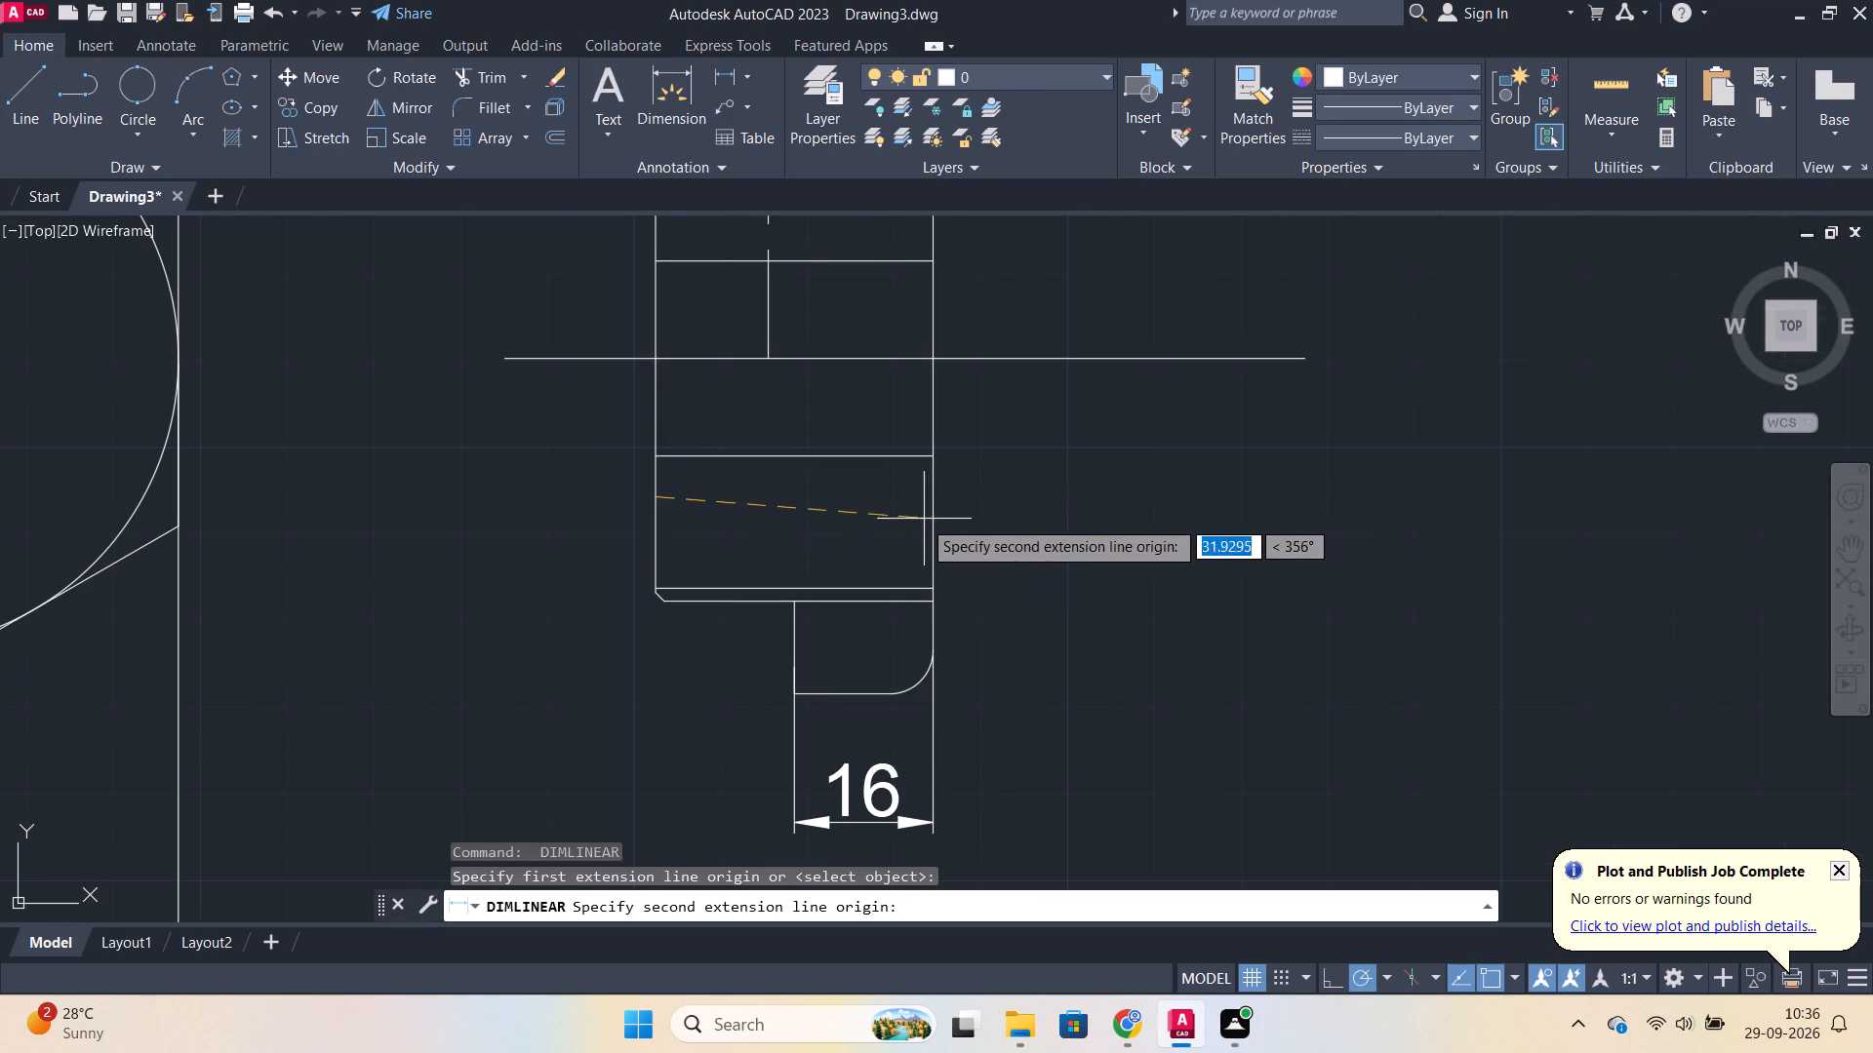
pyautogui.click(929, 509)
pyautogui.scroll(-4, 895, 627)
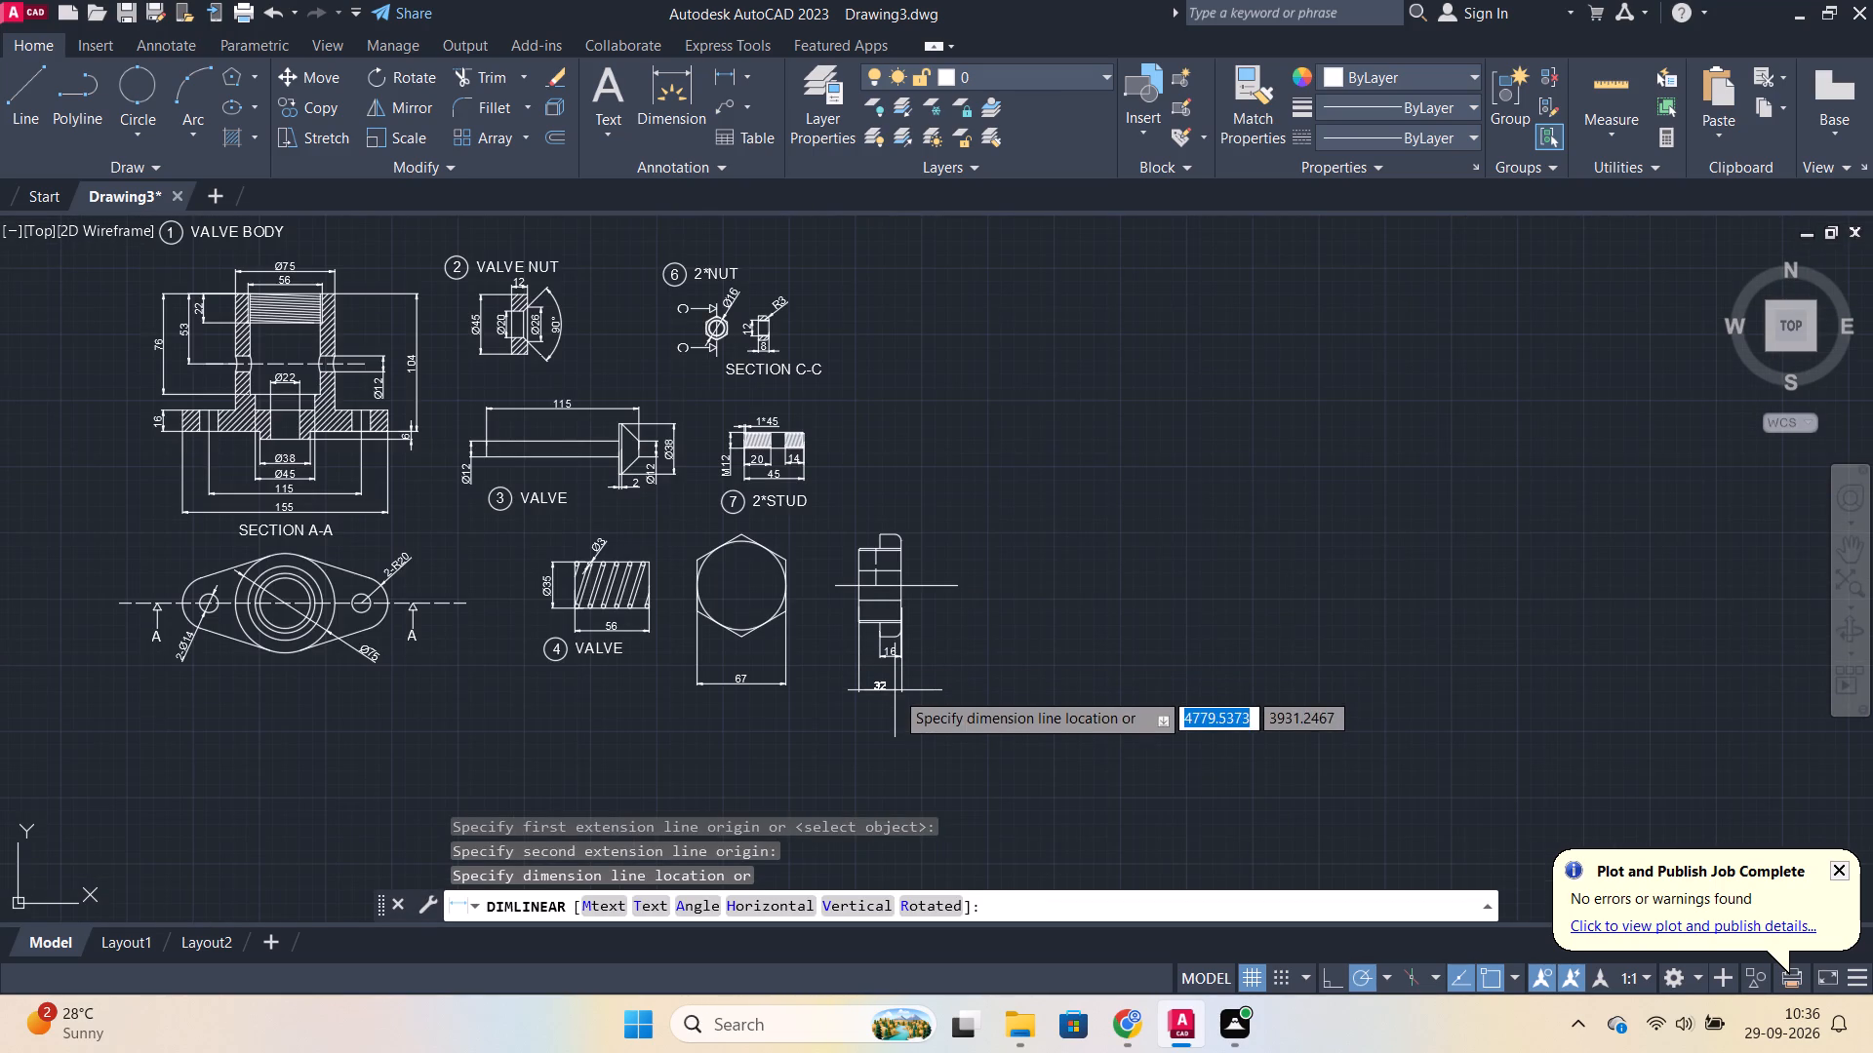
pyautogui.scroll(3, 895, 682)
pyautogui.click(889, 654)
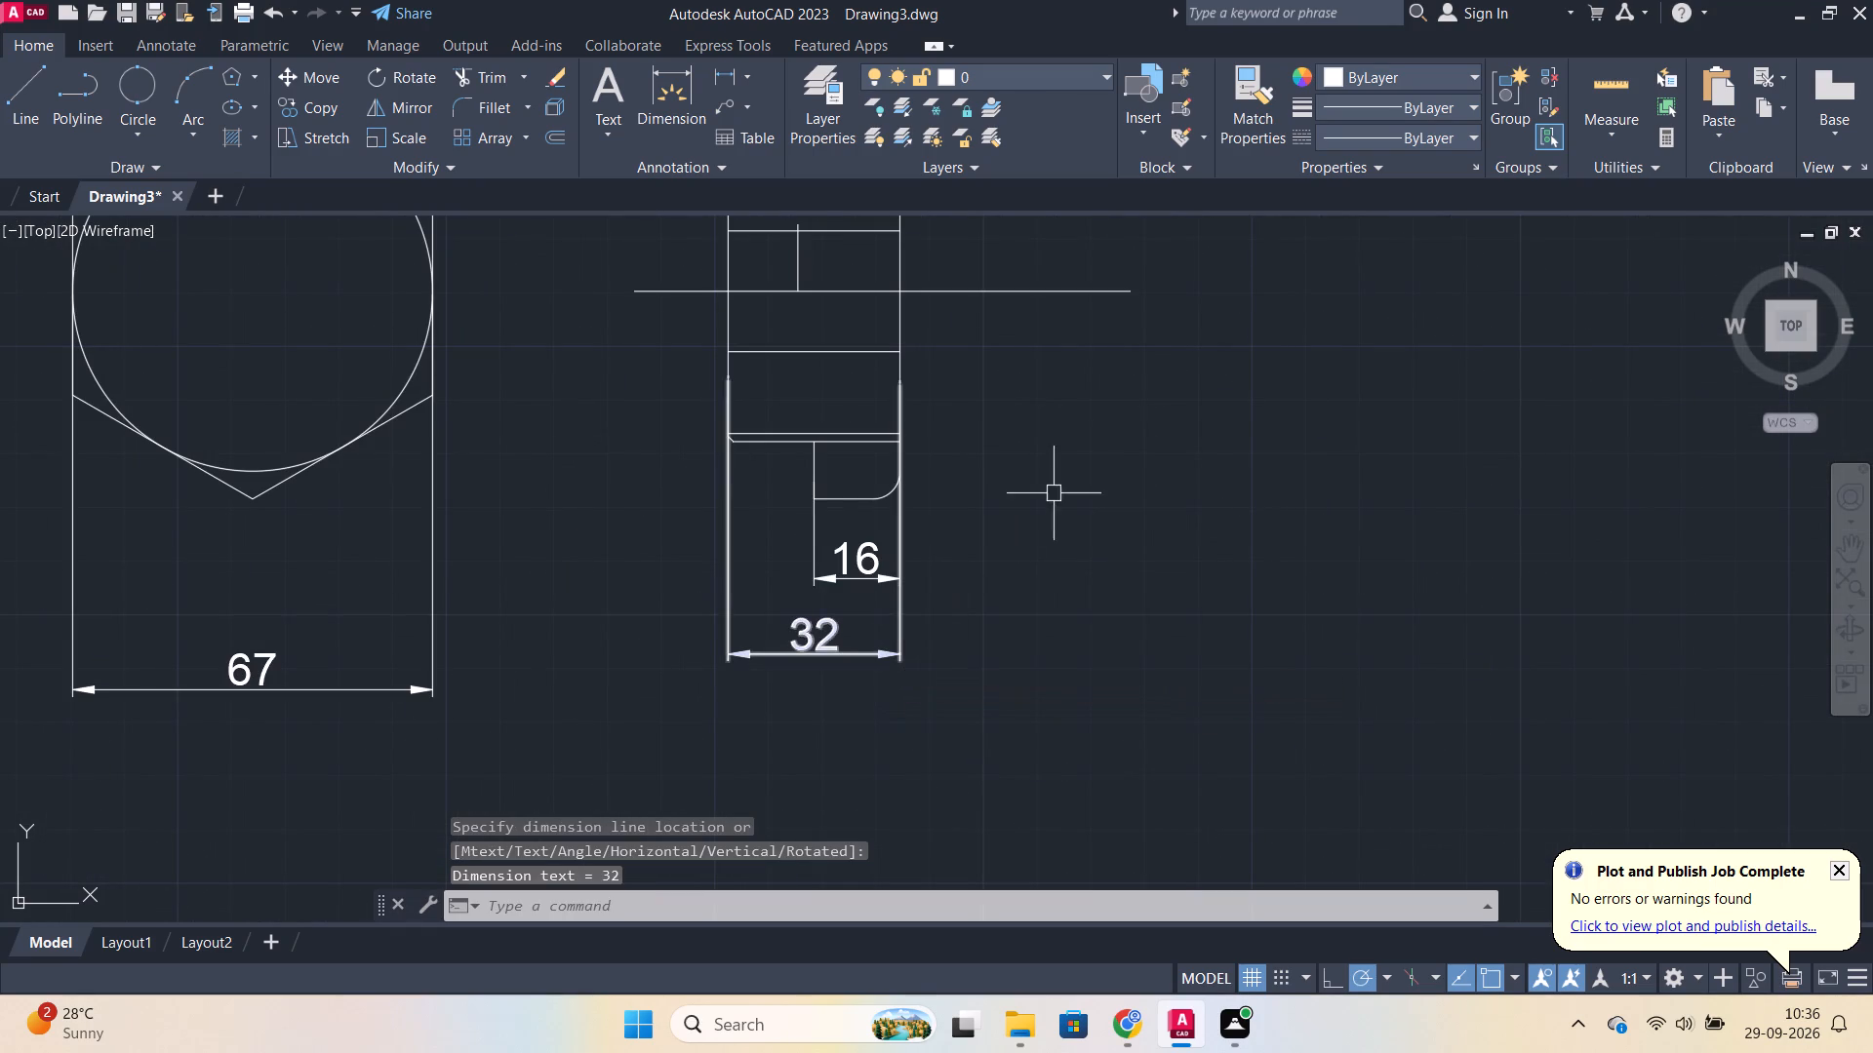
# Add a horizontal linear dimension for the upper-left chamfer's length, placed above the central block.
pyautogui.moveTo(979, 415); pyautogui.dragTo(1050, 696, button='middle')
pyautogui.scroll(1, 792, 370)
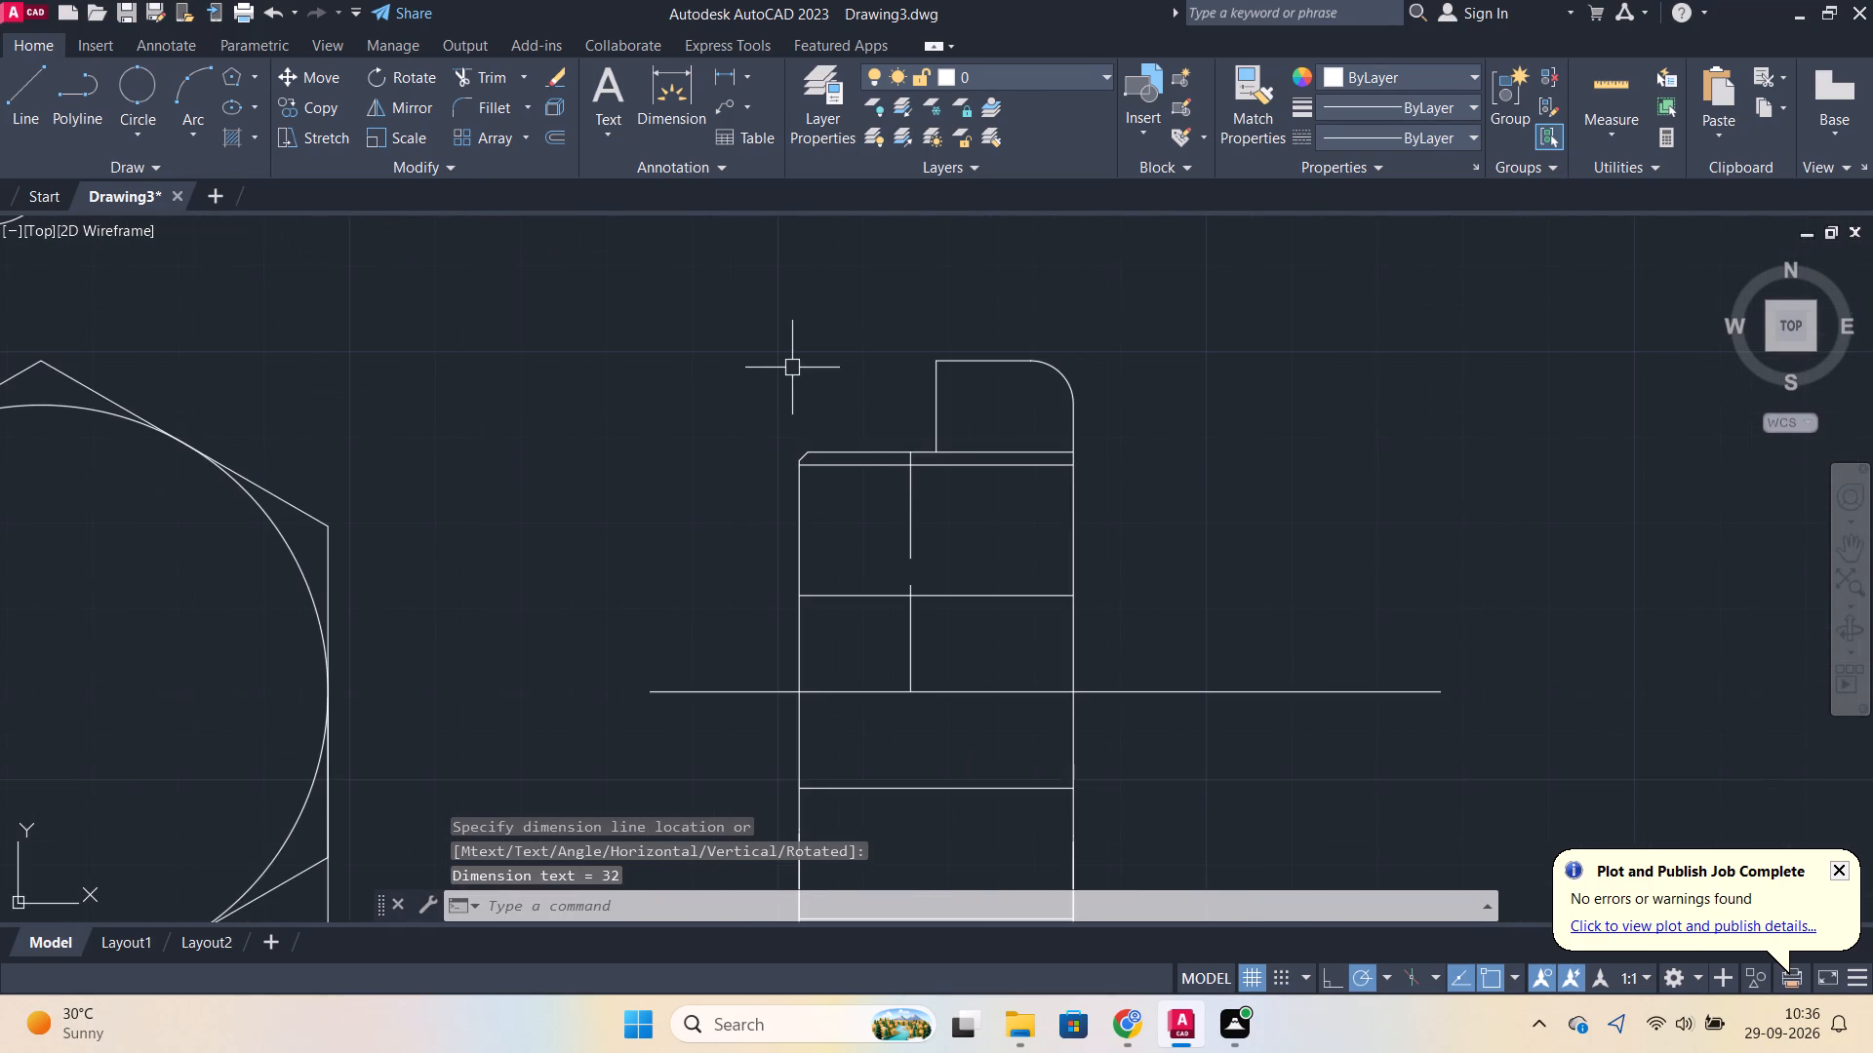
pyautogui.scroll(2, 832, 487)
pyautogui.press('space')
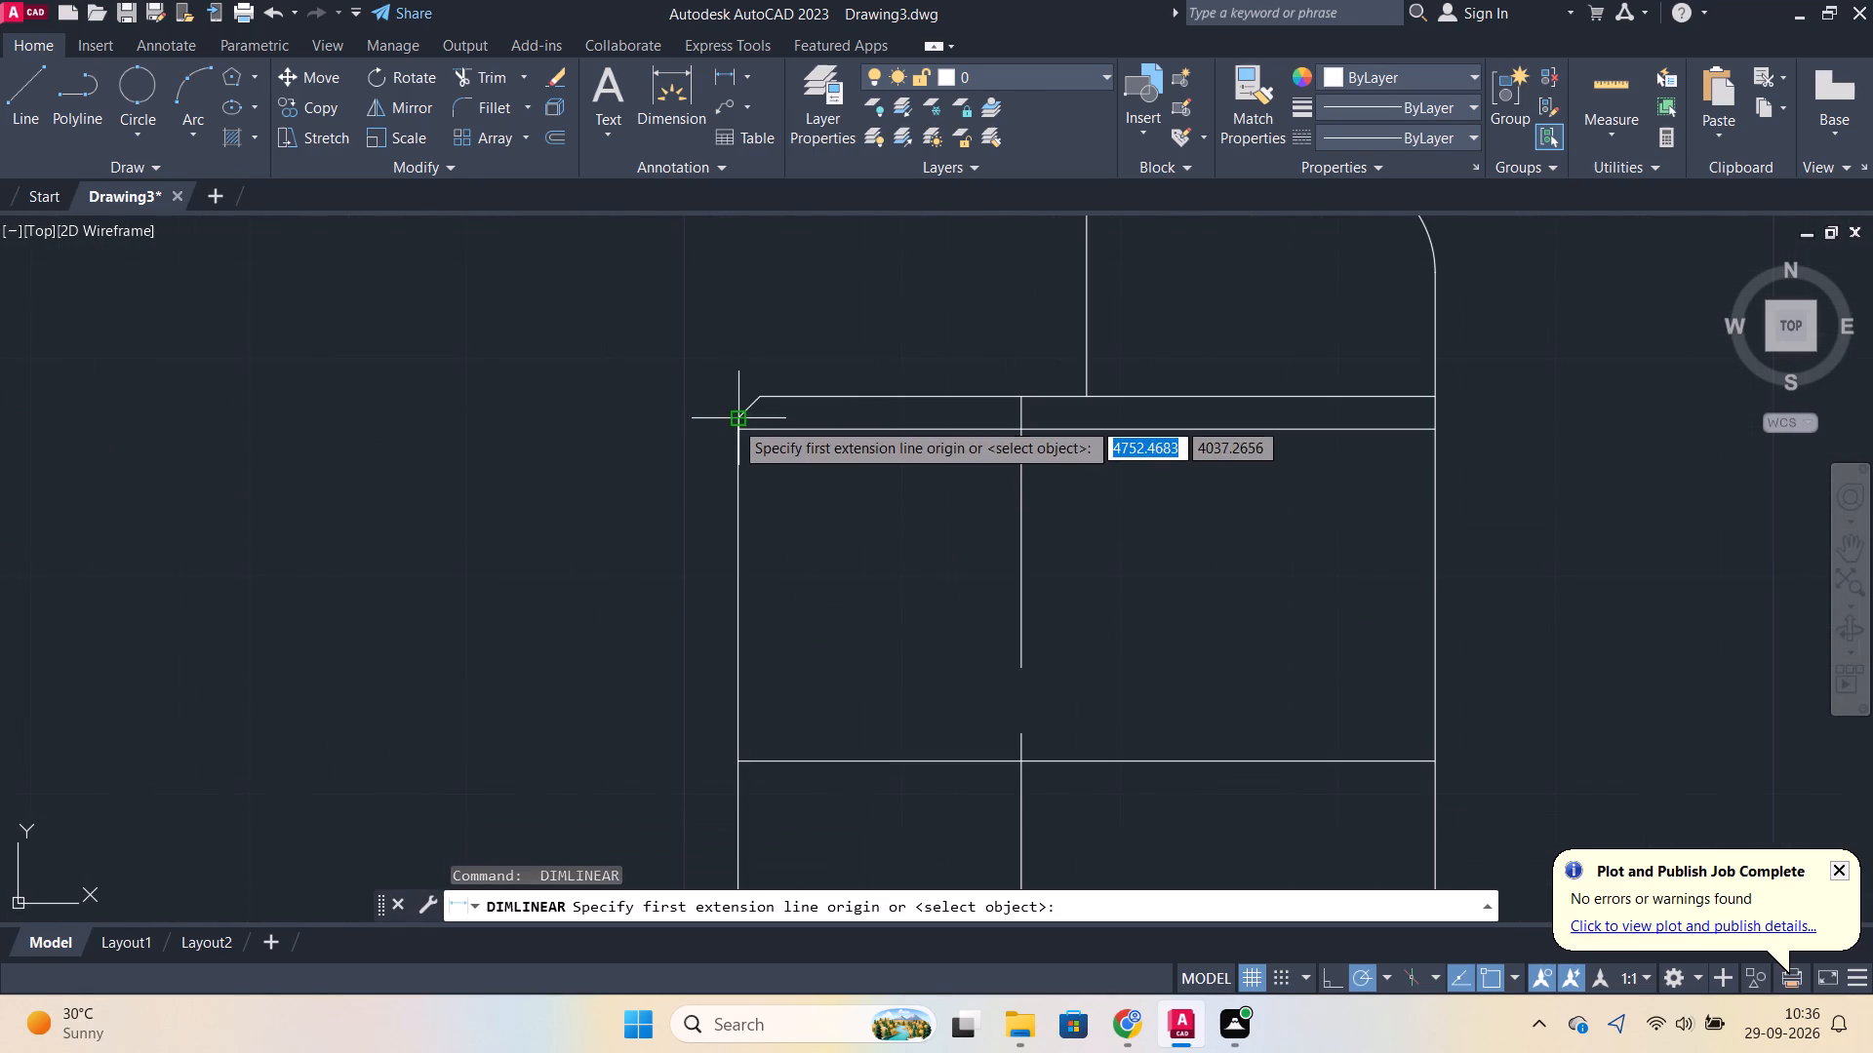
pyautogui.click(734, 420)
pyautogui.click(761, 396)
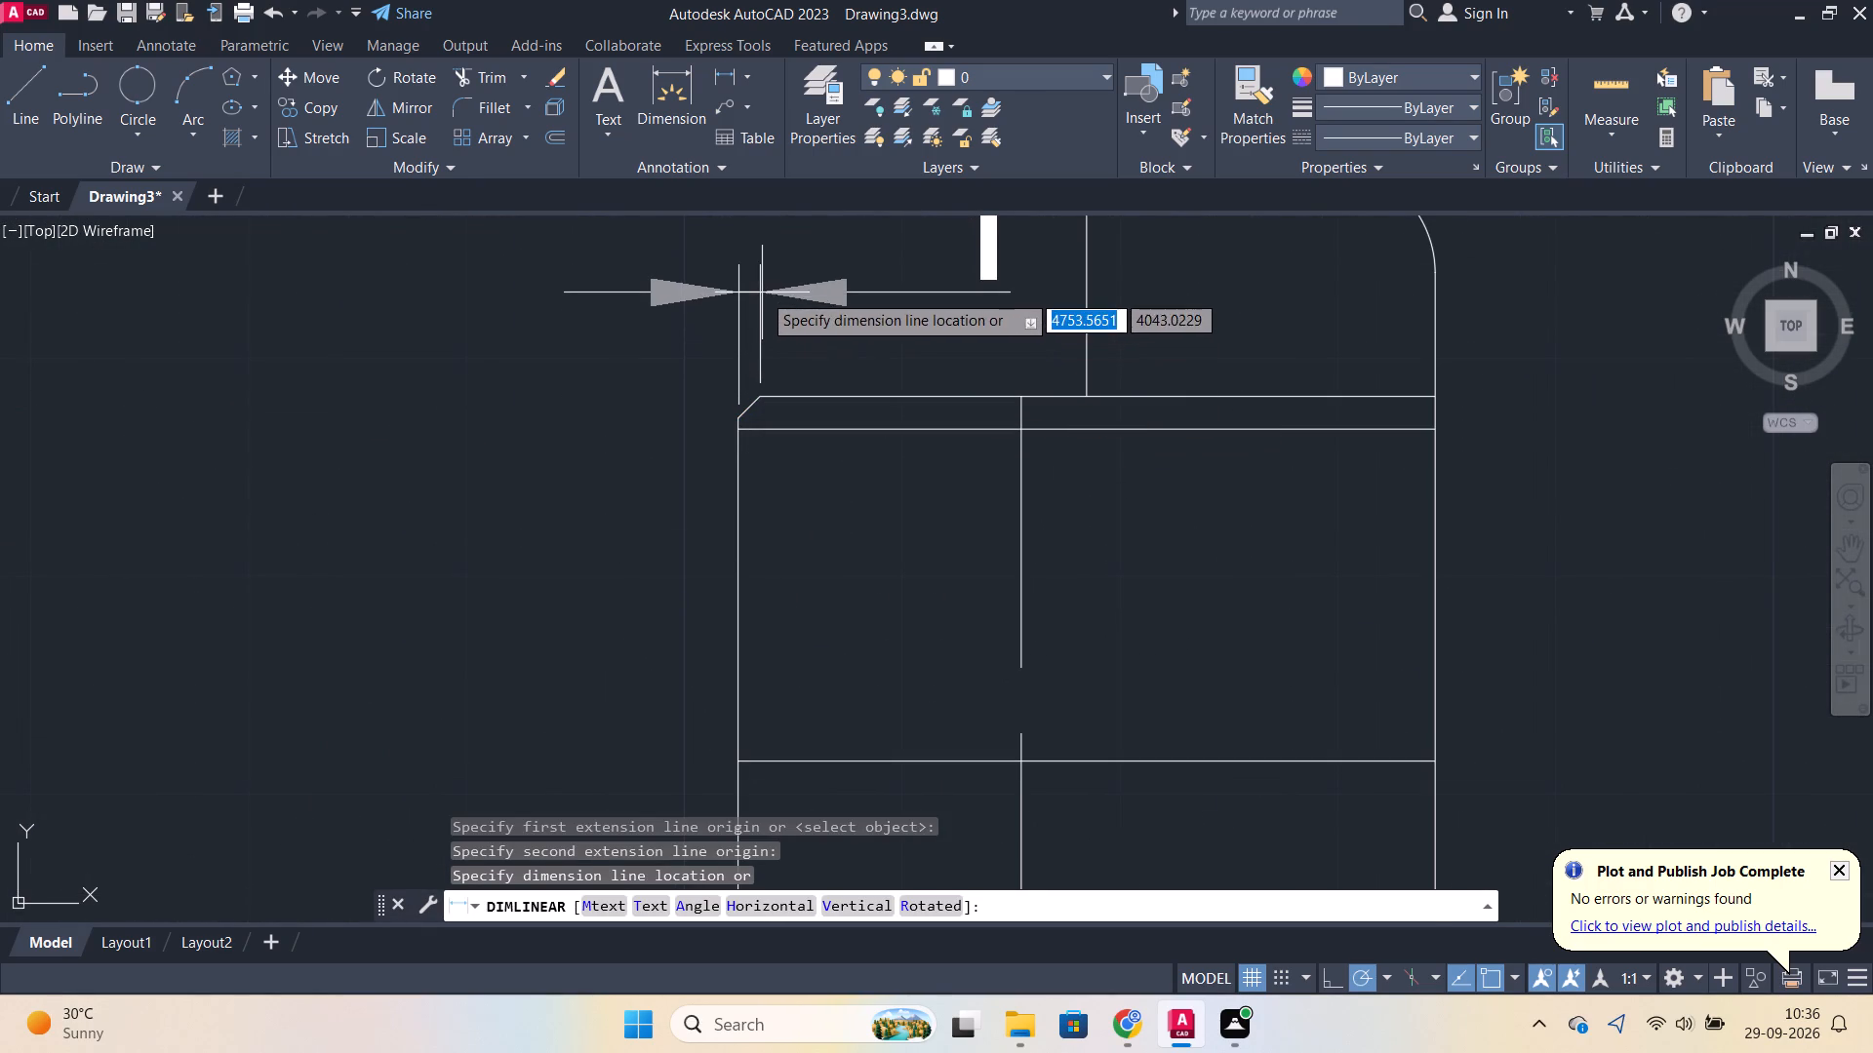
pyautogui.click(762, 292)
# Dimension the central block's full height between its outer top and bottom edges, placed left of the side view.
pyautogui.scroll(-2, 762, 292)
pyautogui.scroll(-1, 804, 486)
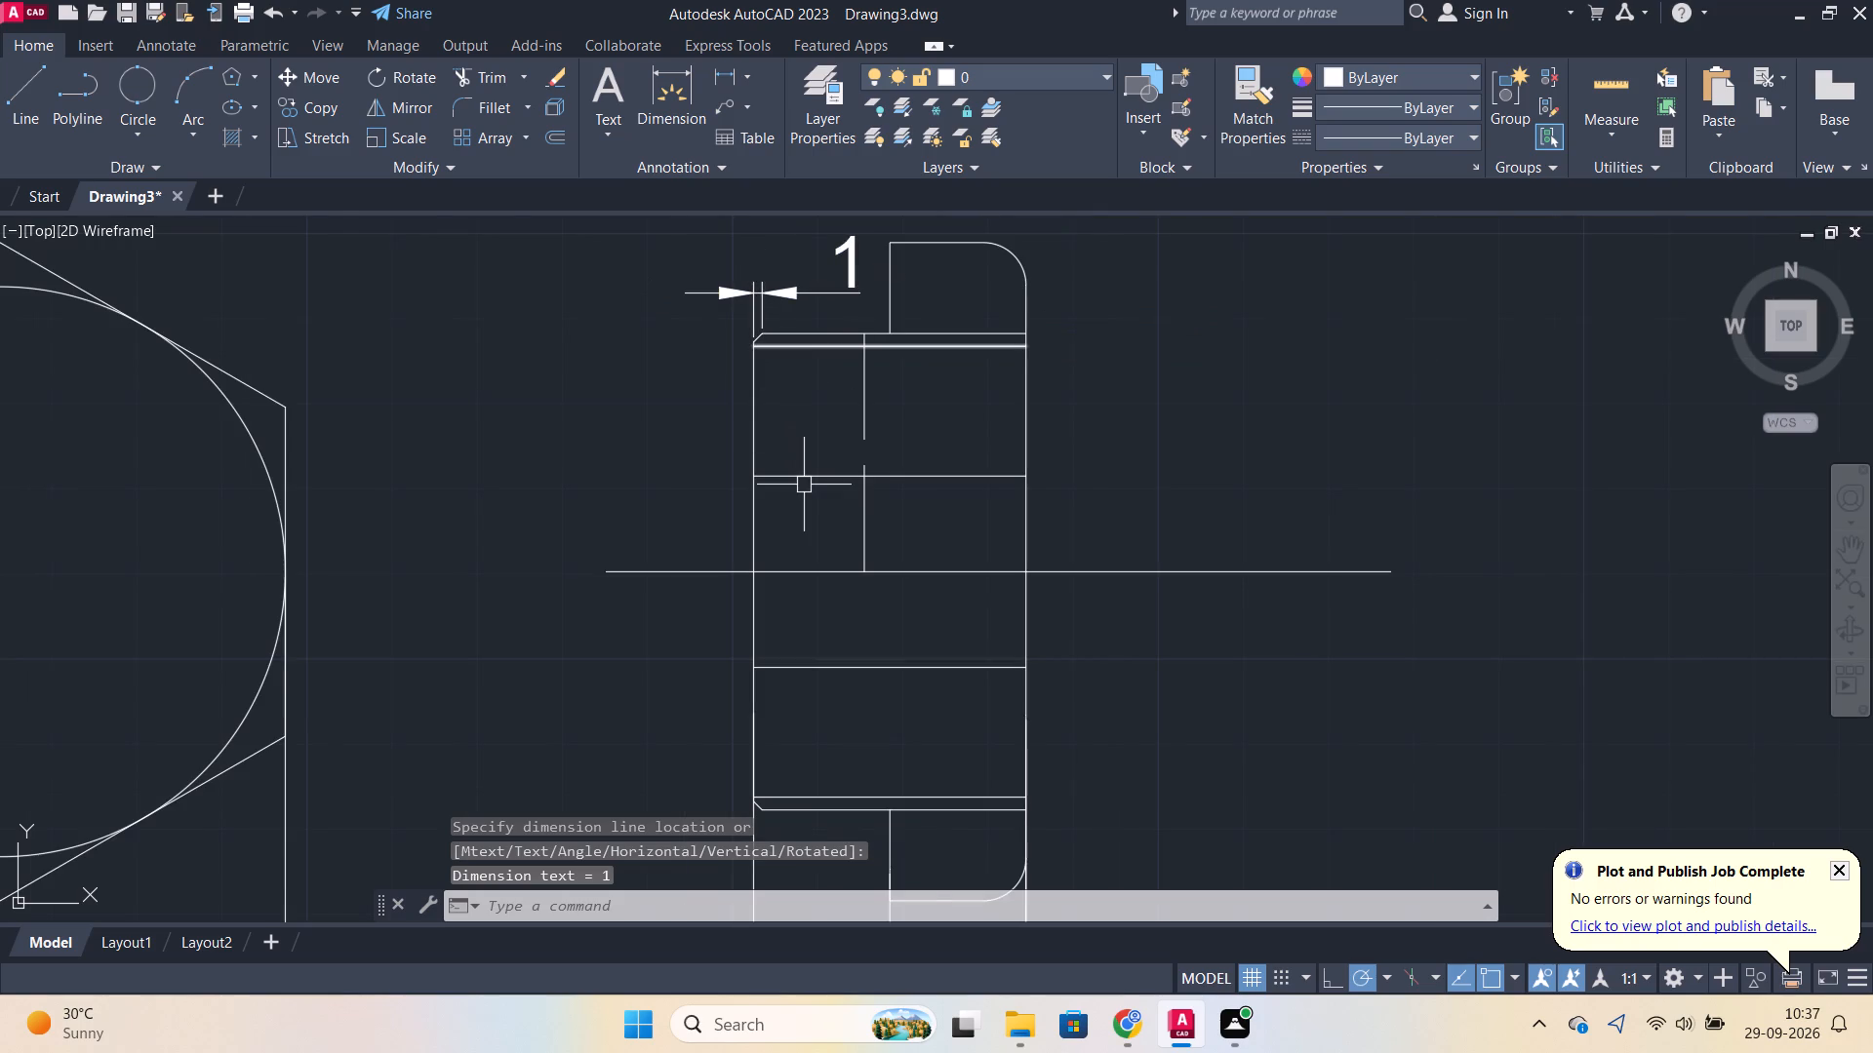
pyautogui.press('space')
pyautogui.click(812, 386)
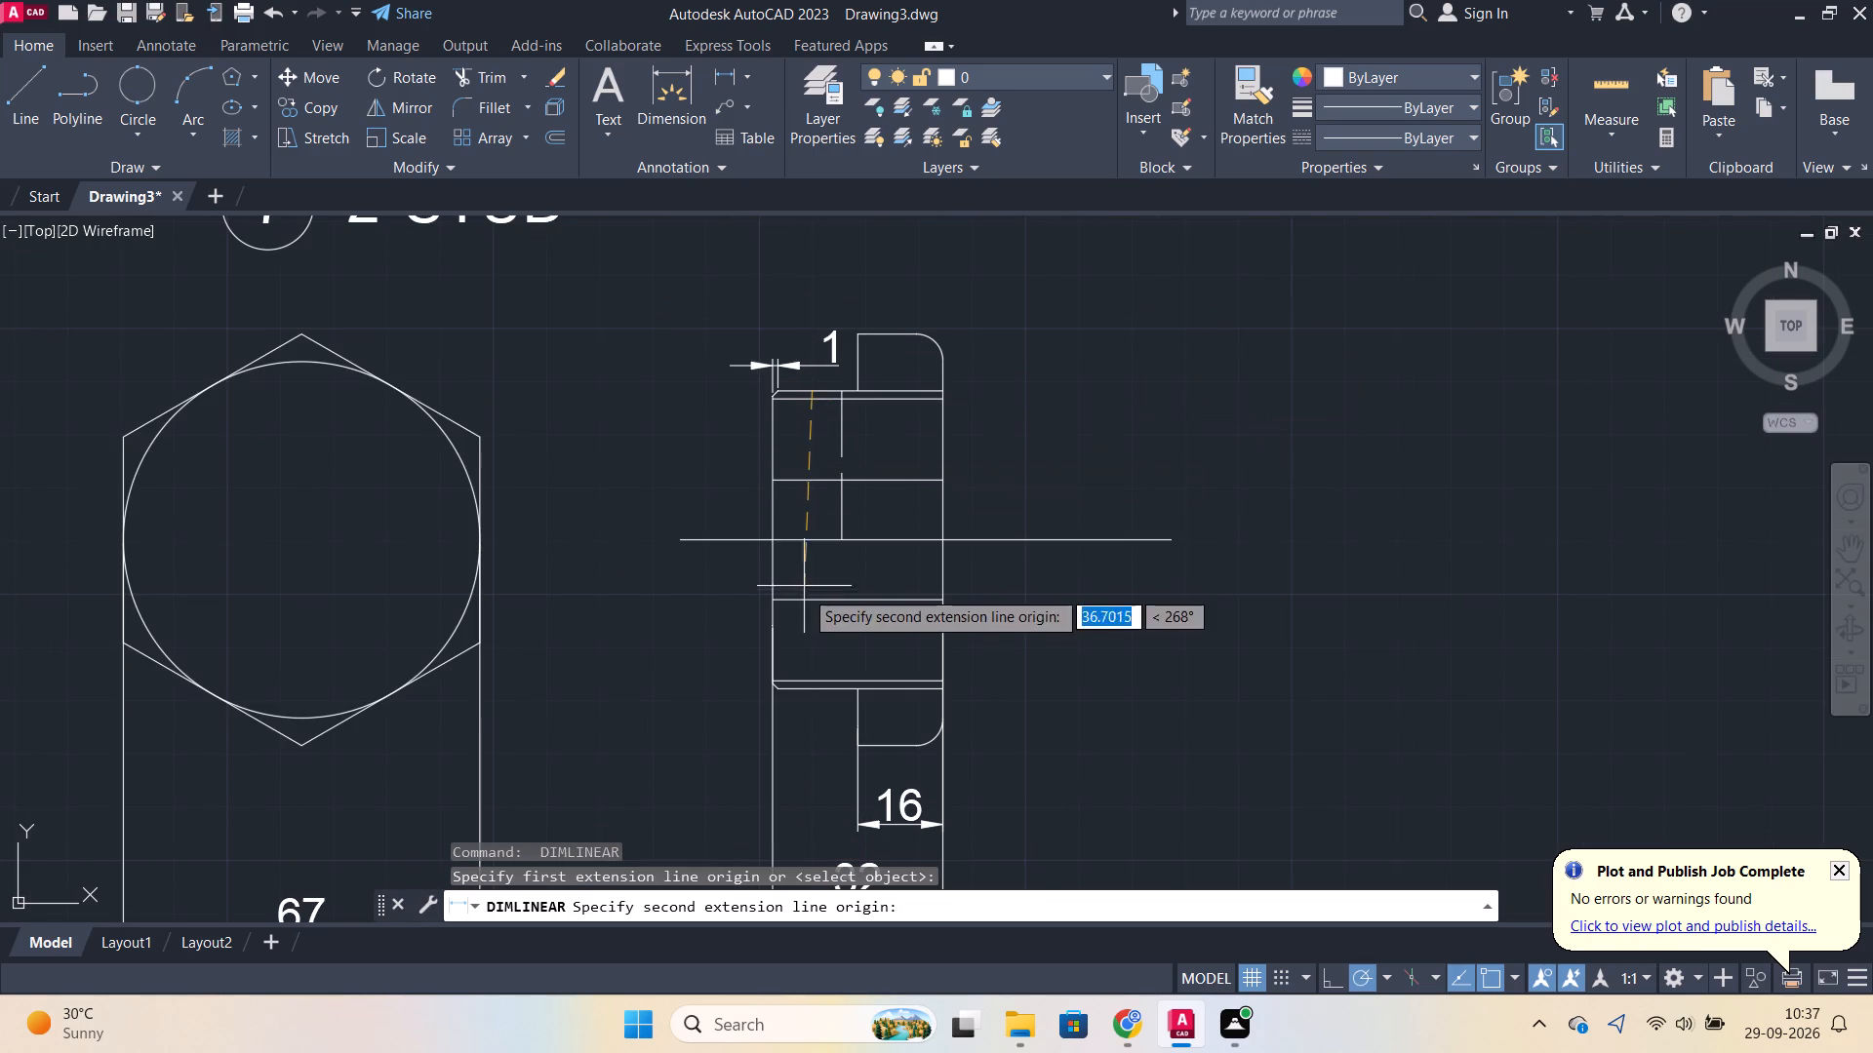
pyautogui.click(806, 689)
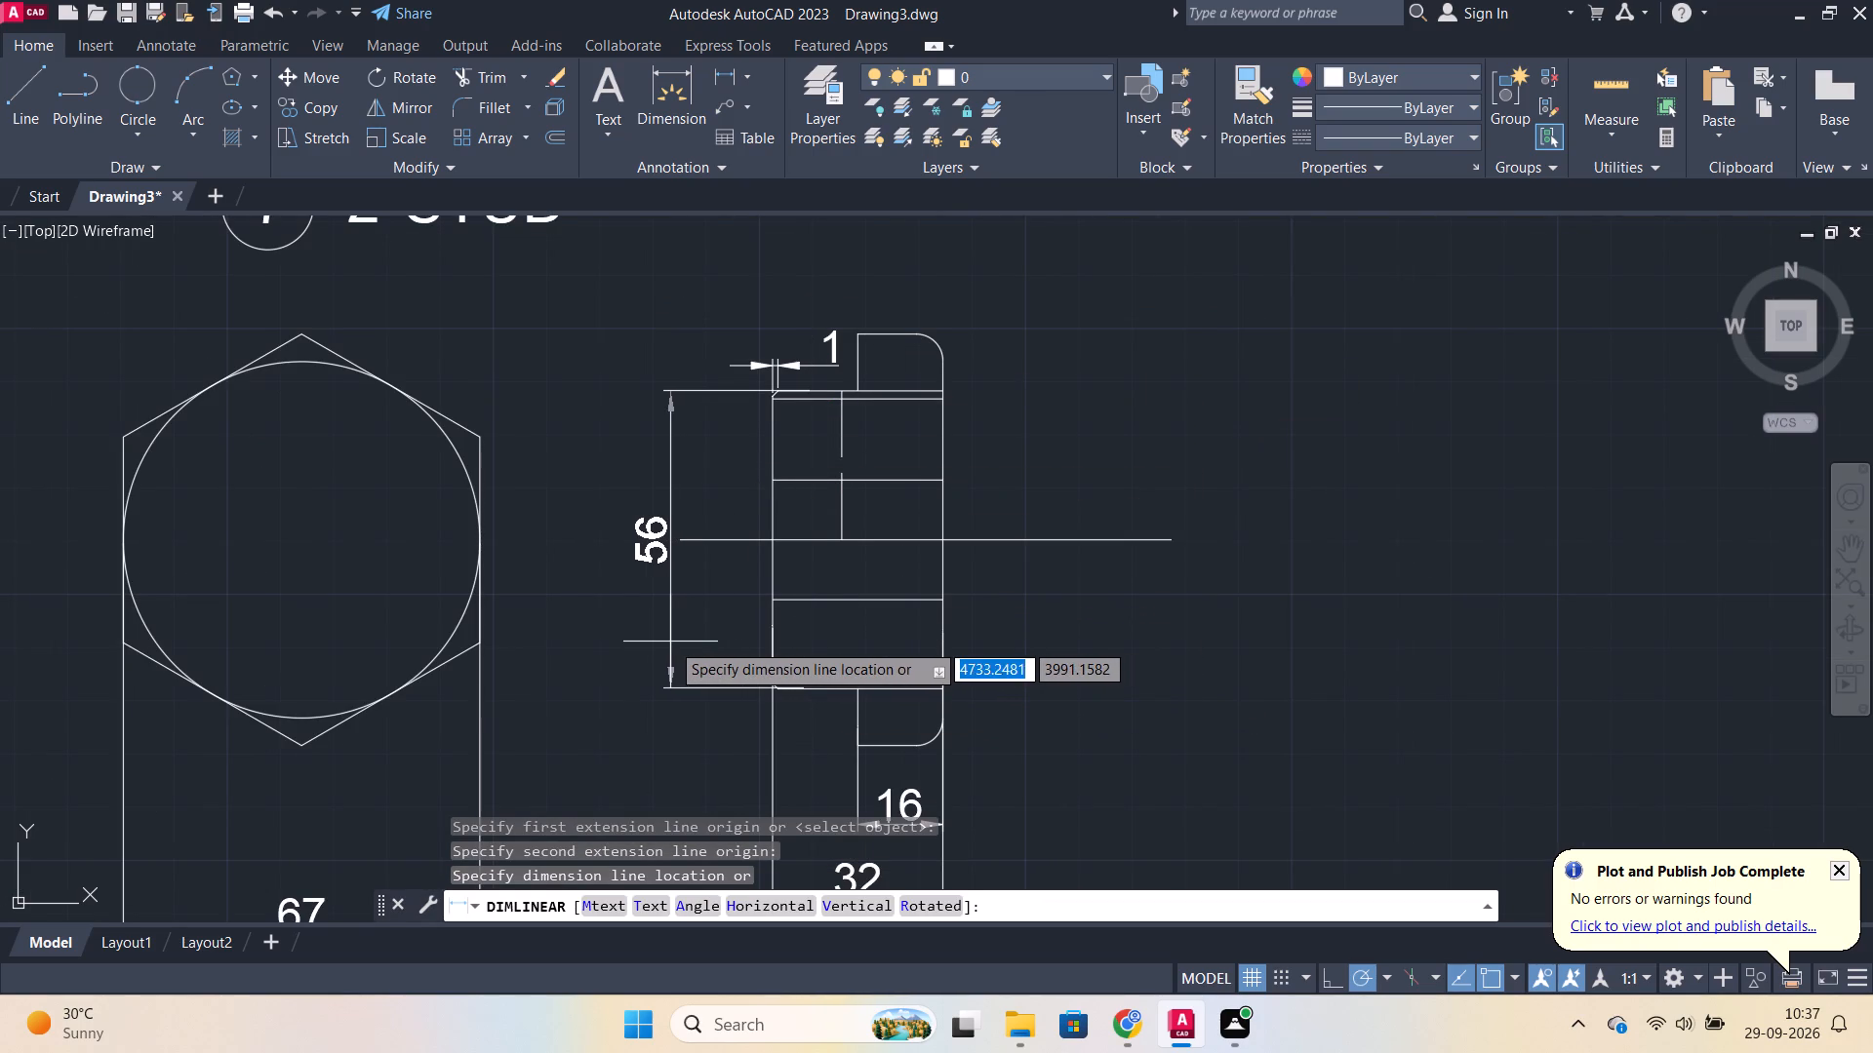
pyautogui.click(640, 648)
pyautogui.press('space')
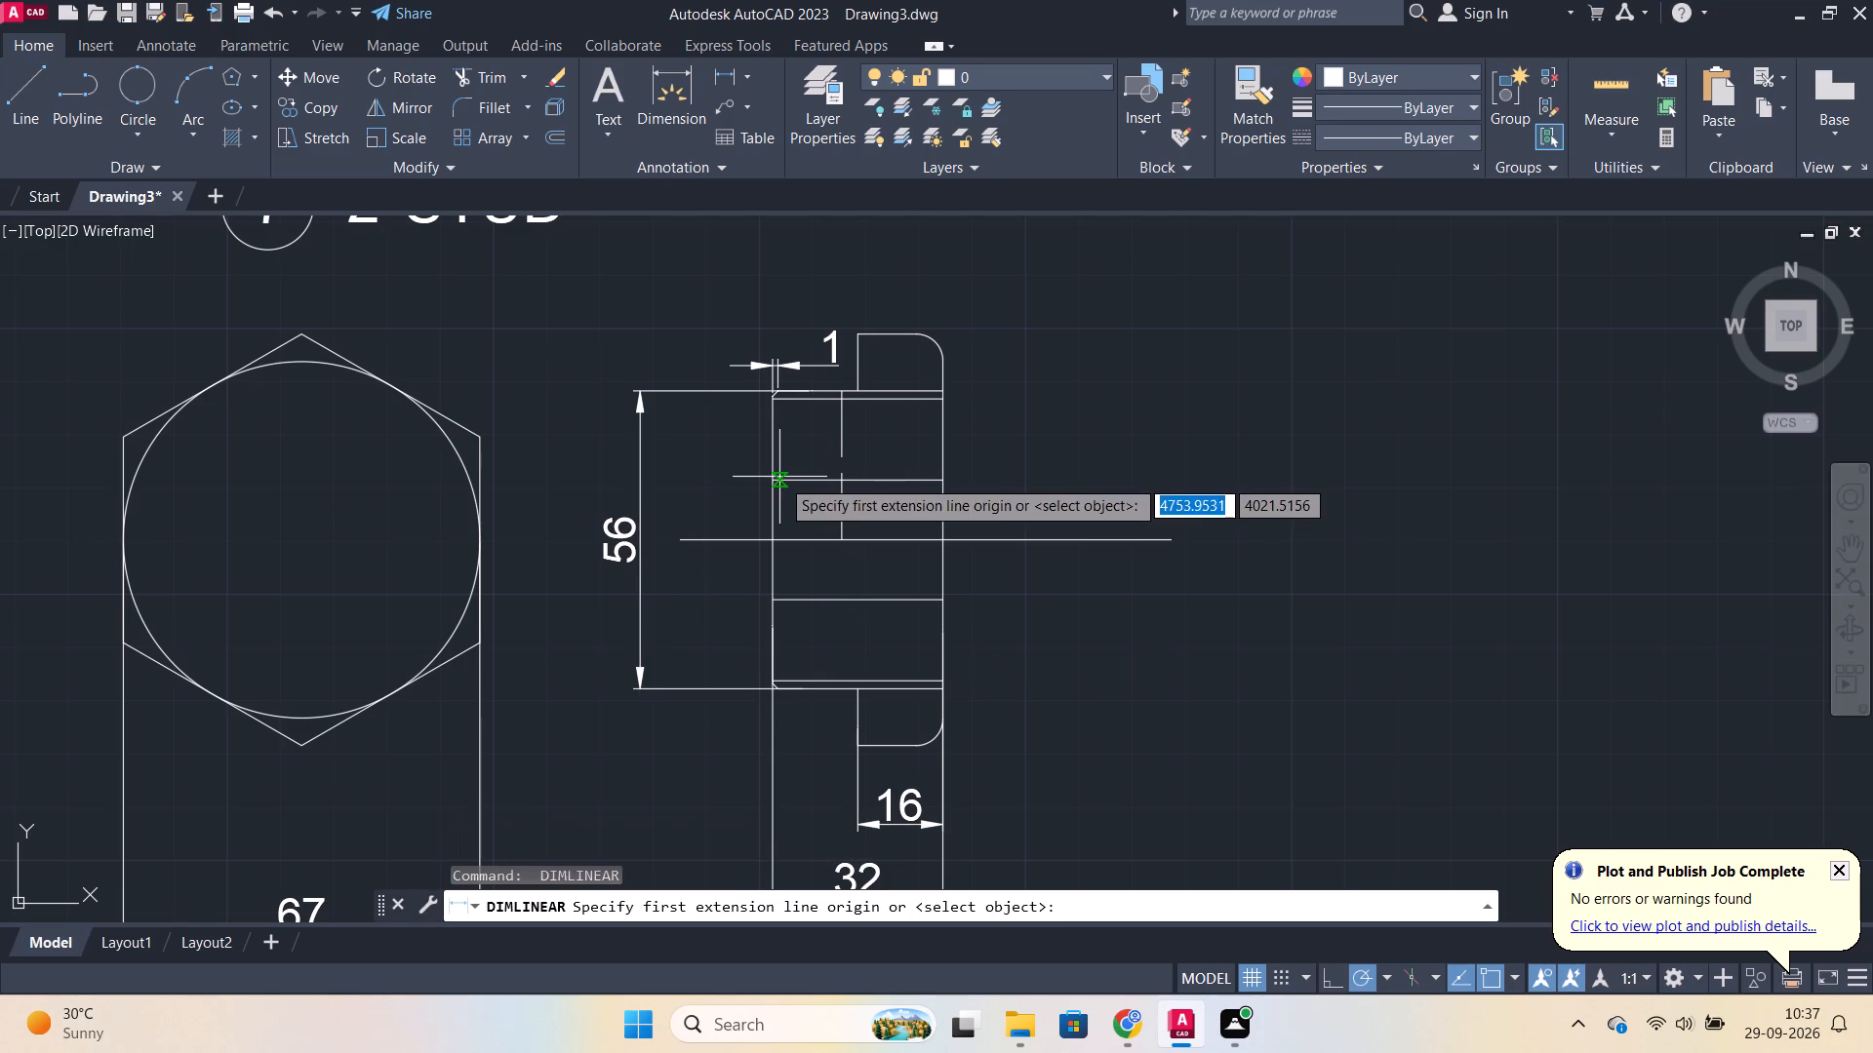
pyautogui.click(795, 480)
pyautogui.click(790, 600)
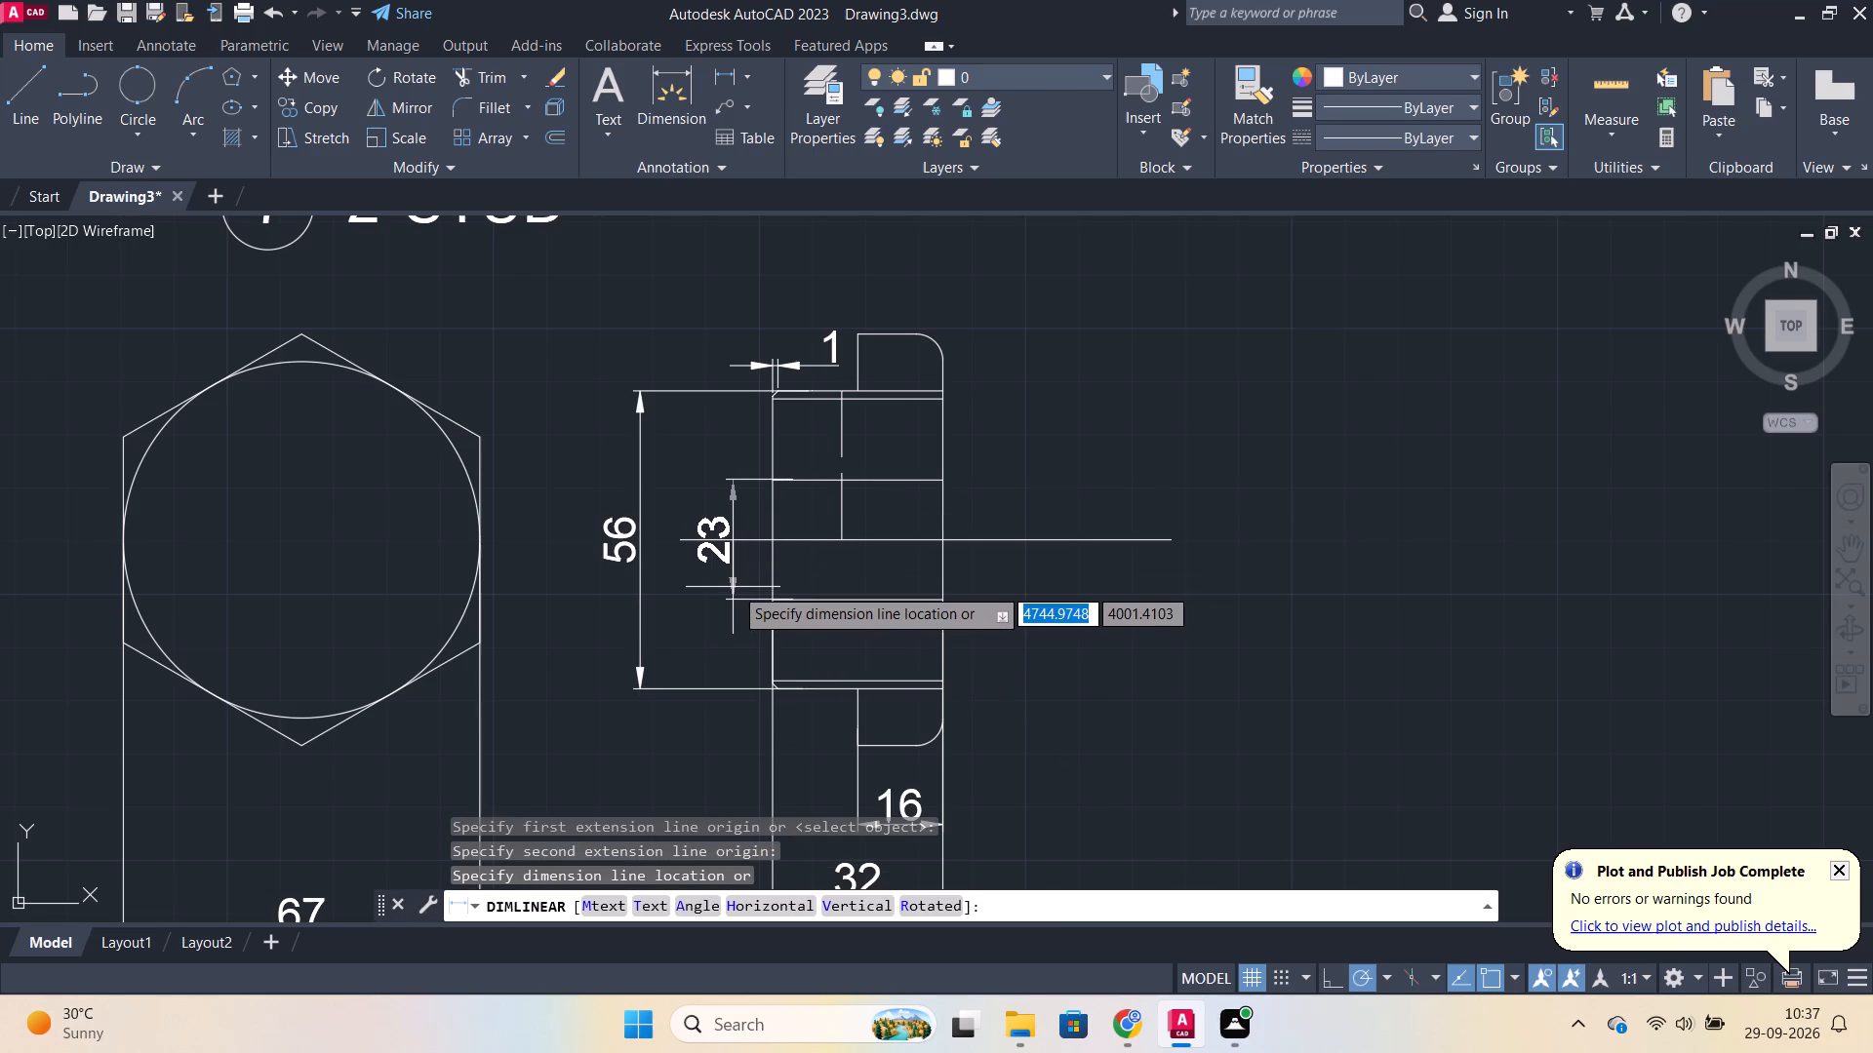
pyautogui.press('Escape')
# Erase the two inner horizontal bore lines above and below the side view's centre line.
pyautogui.scroll(1, 928, 568)
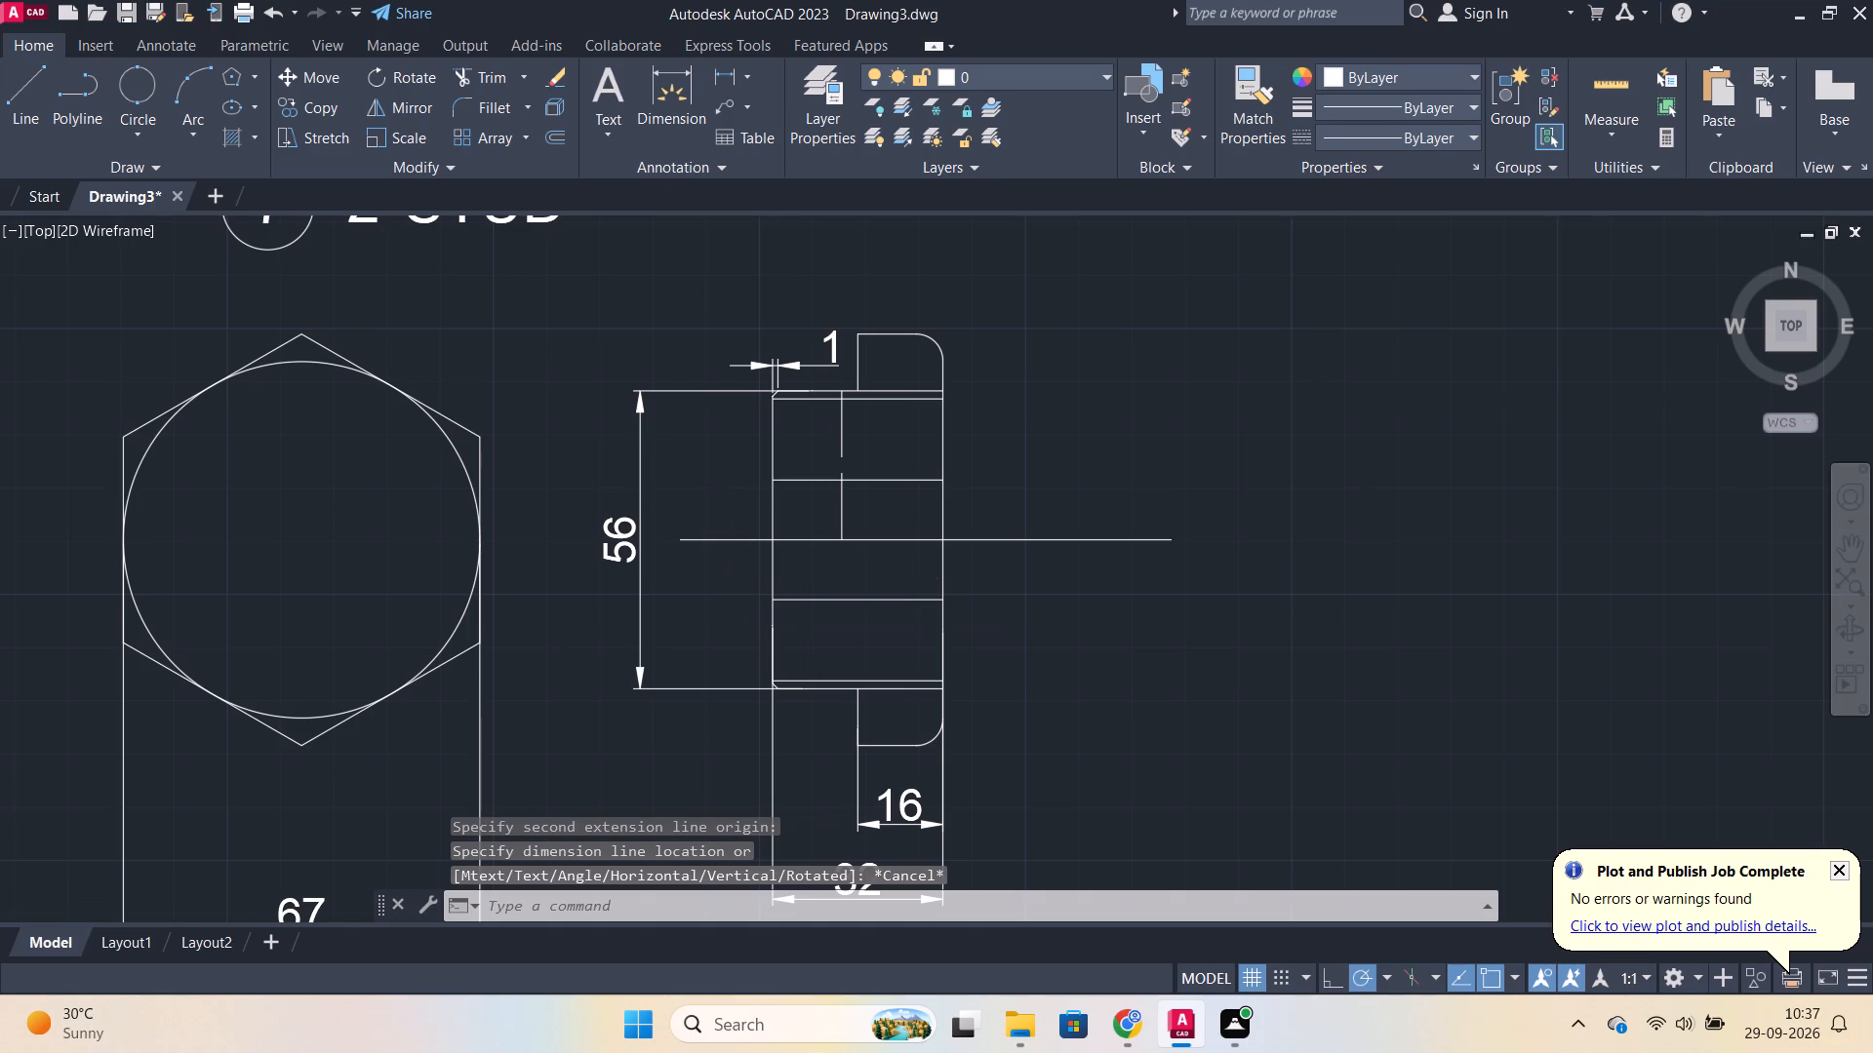
pyautogui.click(879, 432)
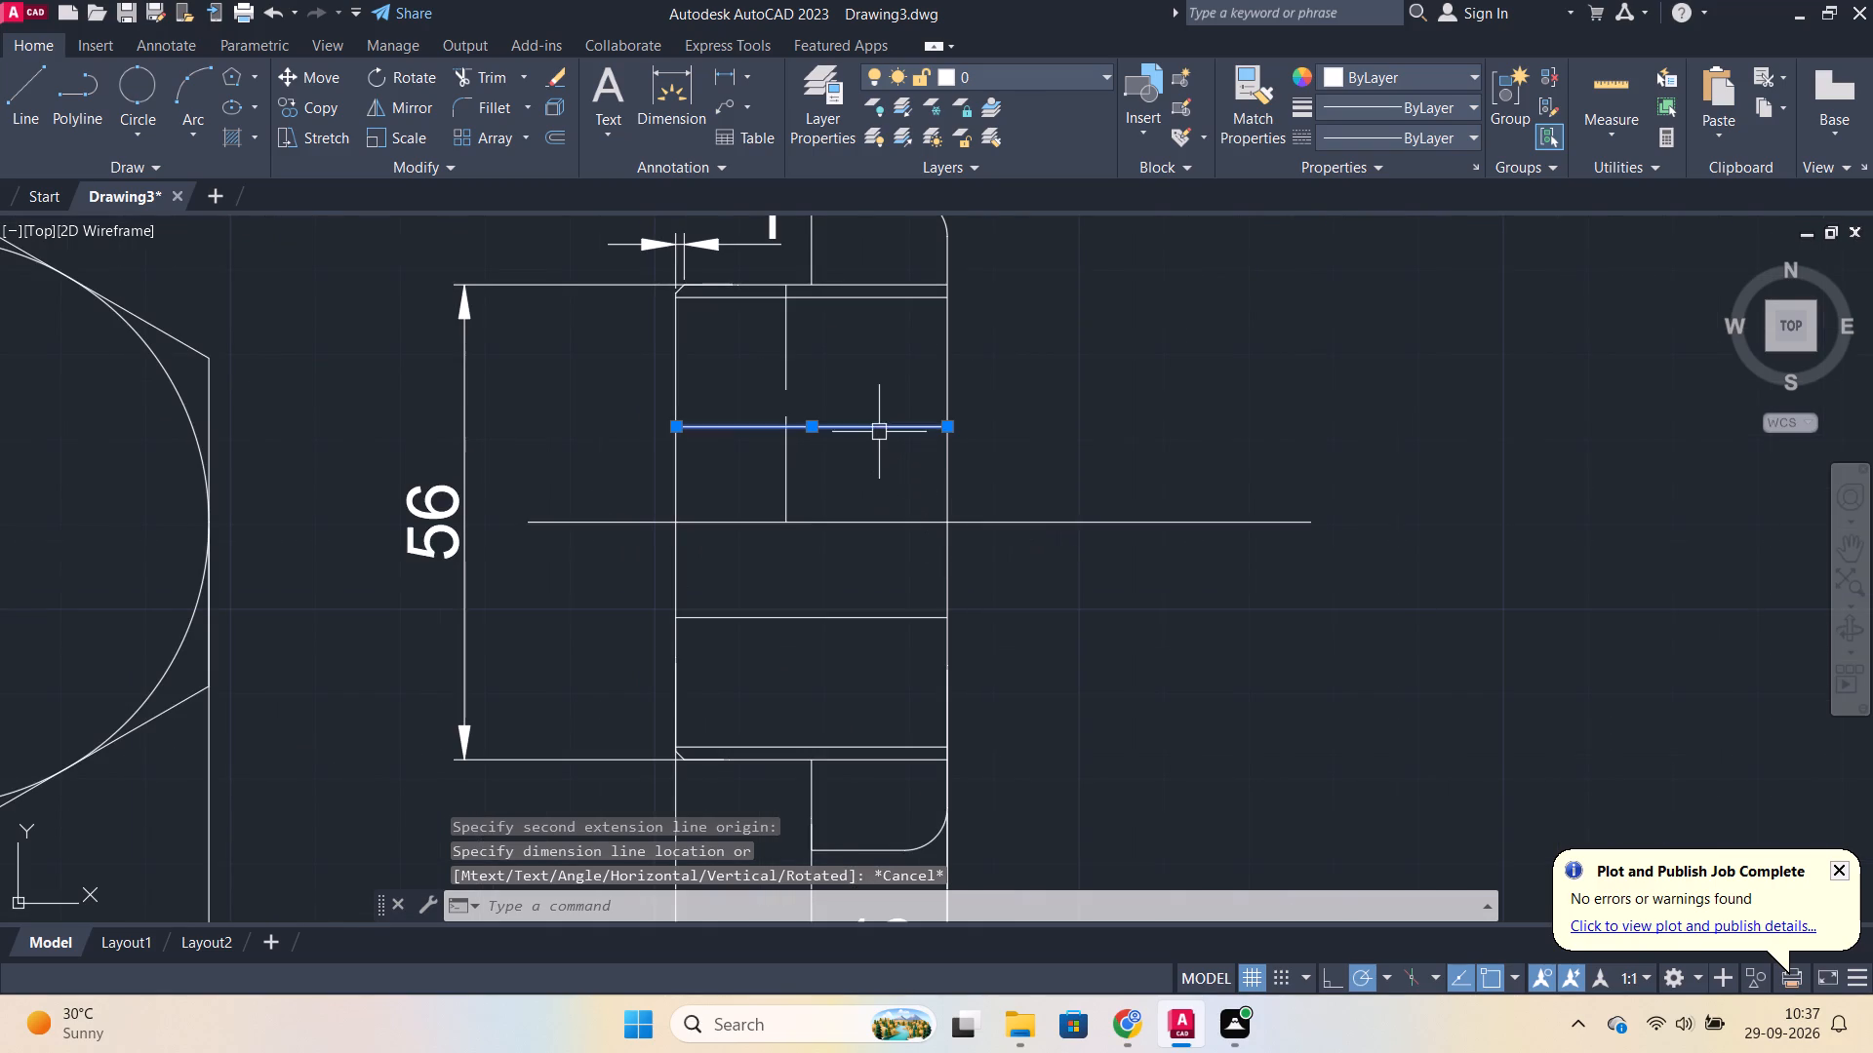
pyautogui.click(852, 615)
pyautogui.press('e')
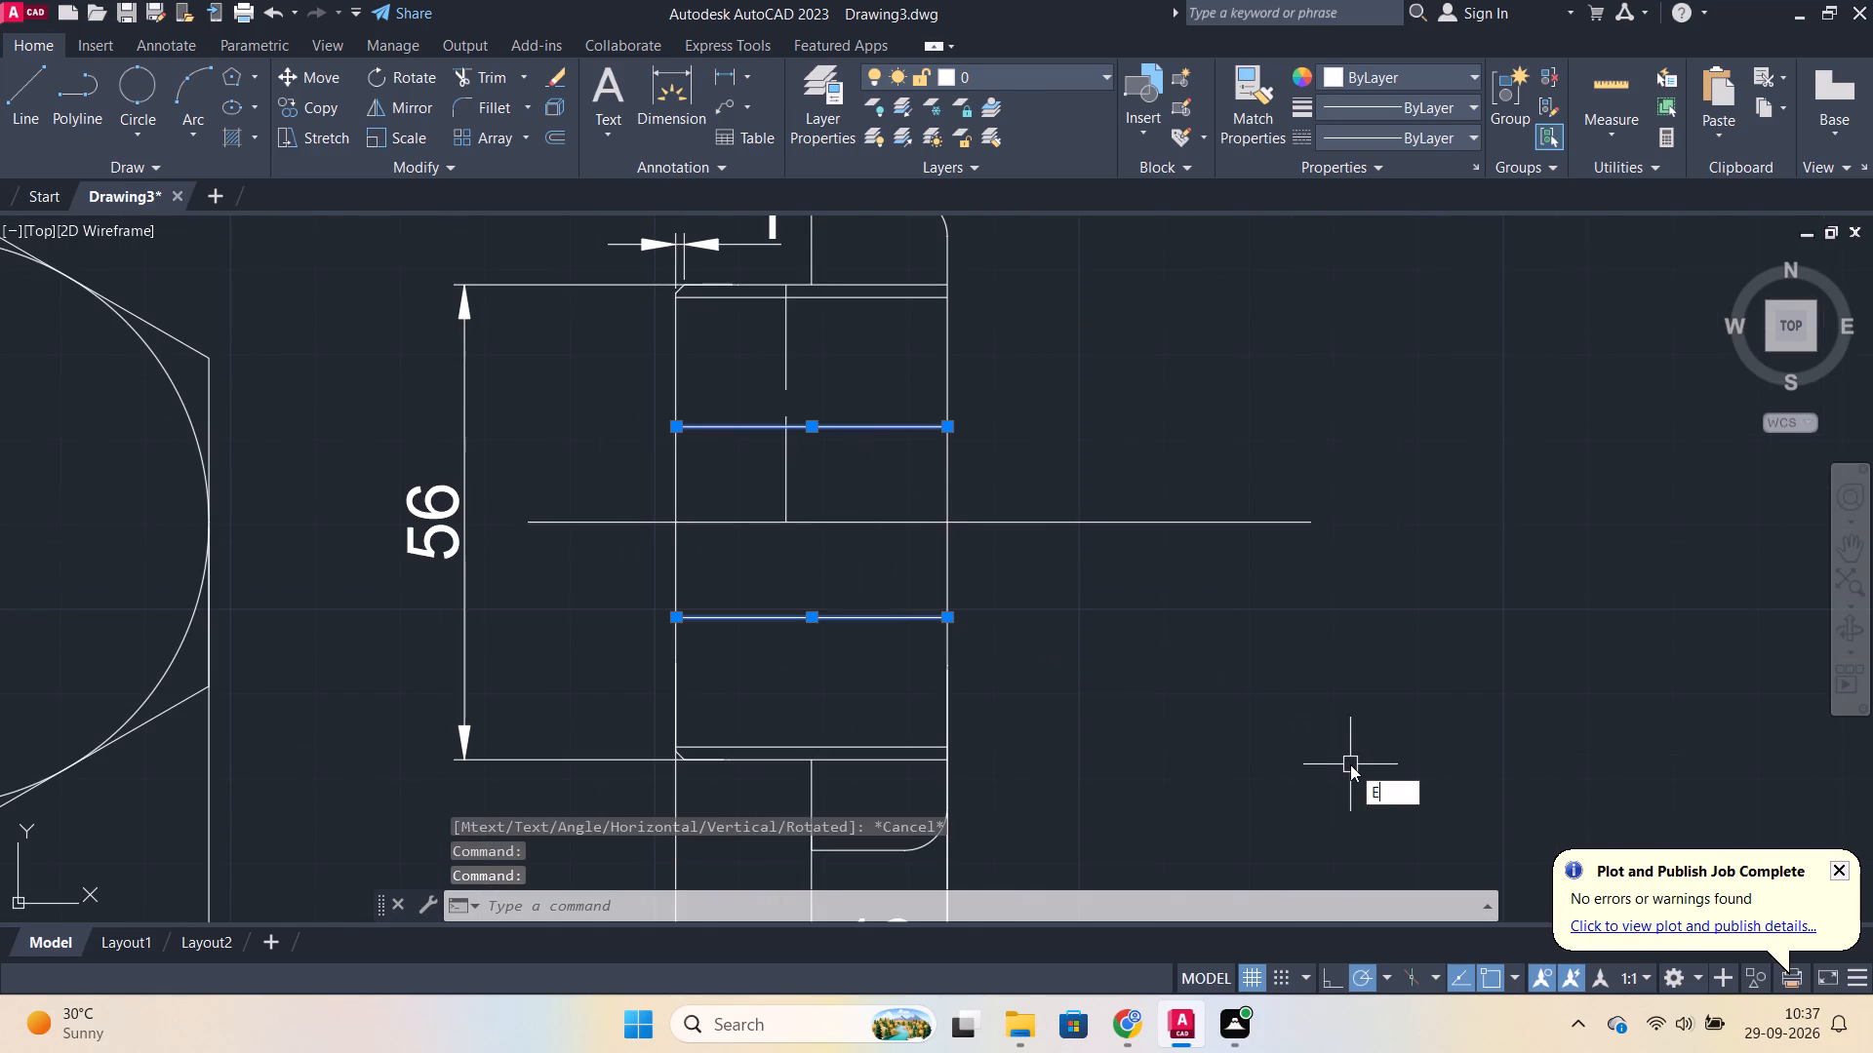
pyautogui.press('Return')
# Offset the side view's horizontal centre line by 6.25 to both sides for the bore edges.
pyautogui.press('o')
pyautogui.press('Return')
pyautogui.press('Return')
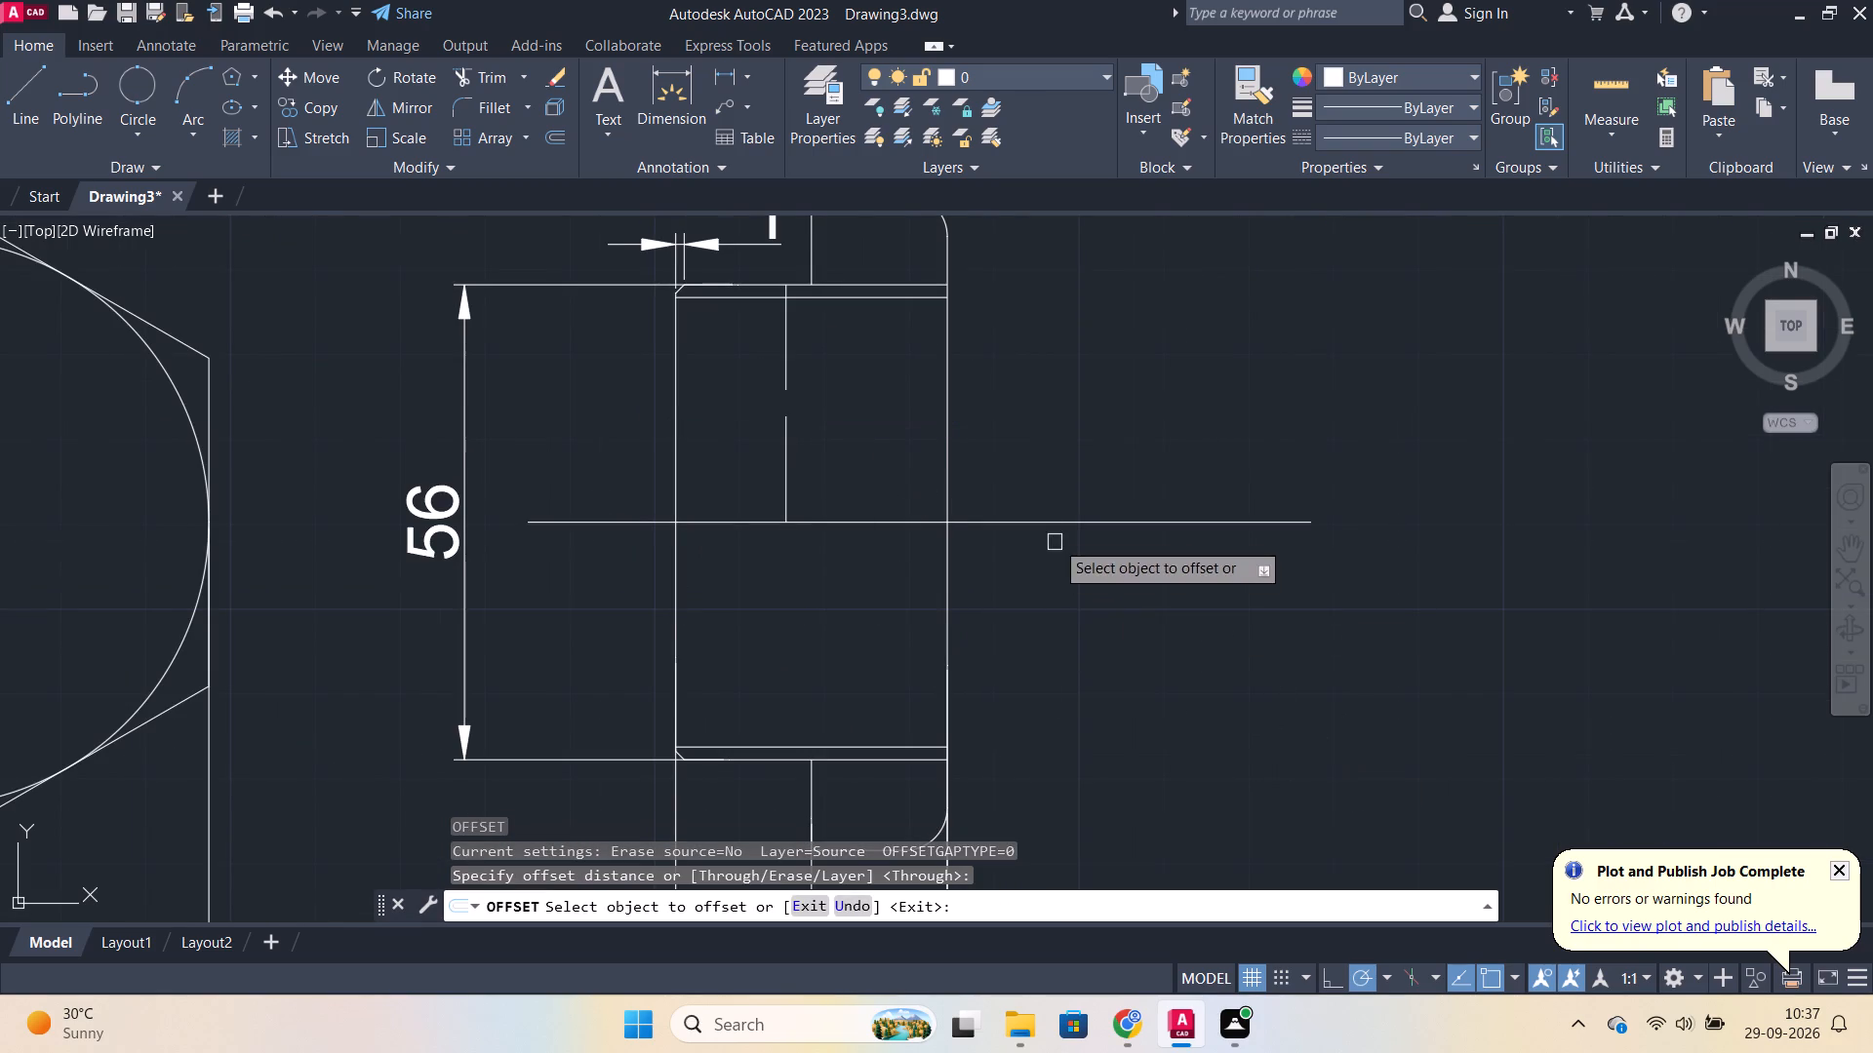
pyautogui.click(1041, 526)
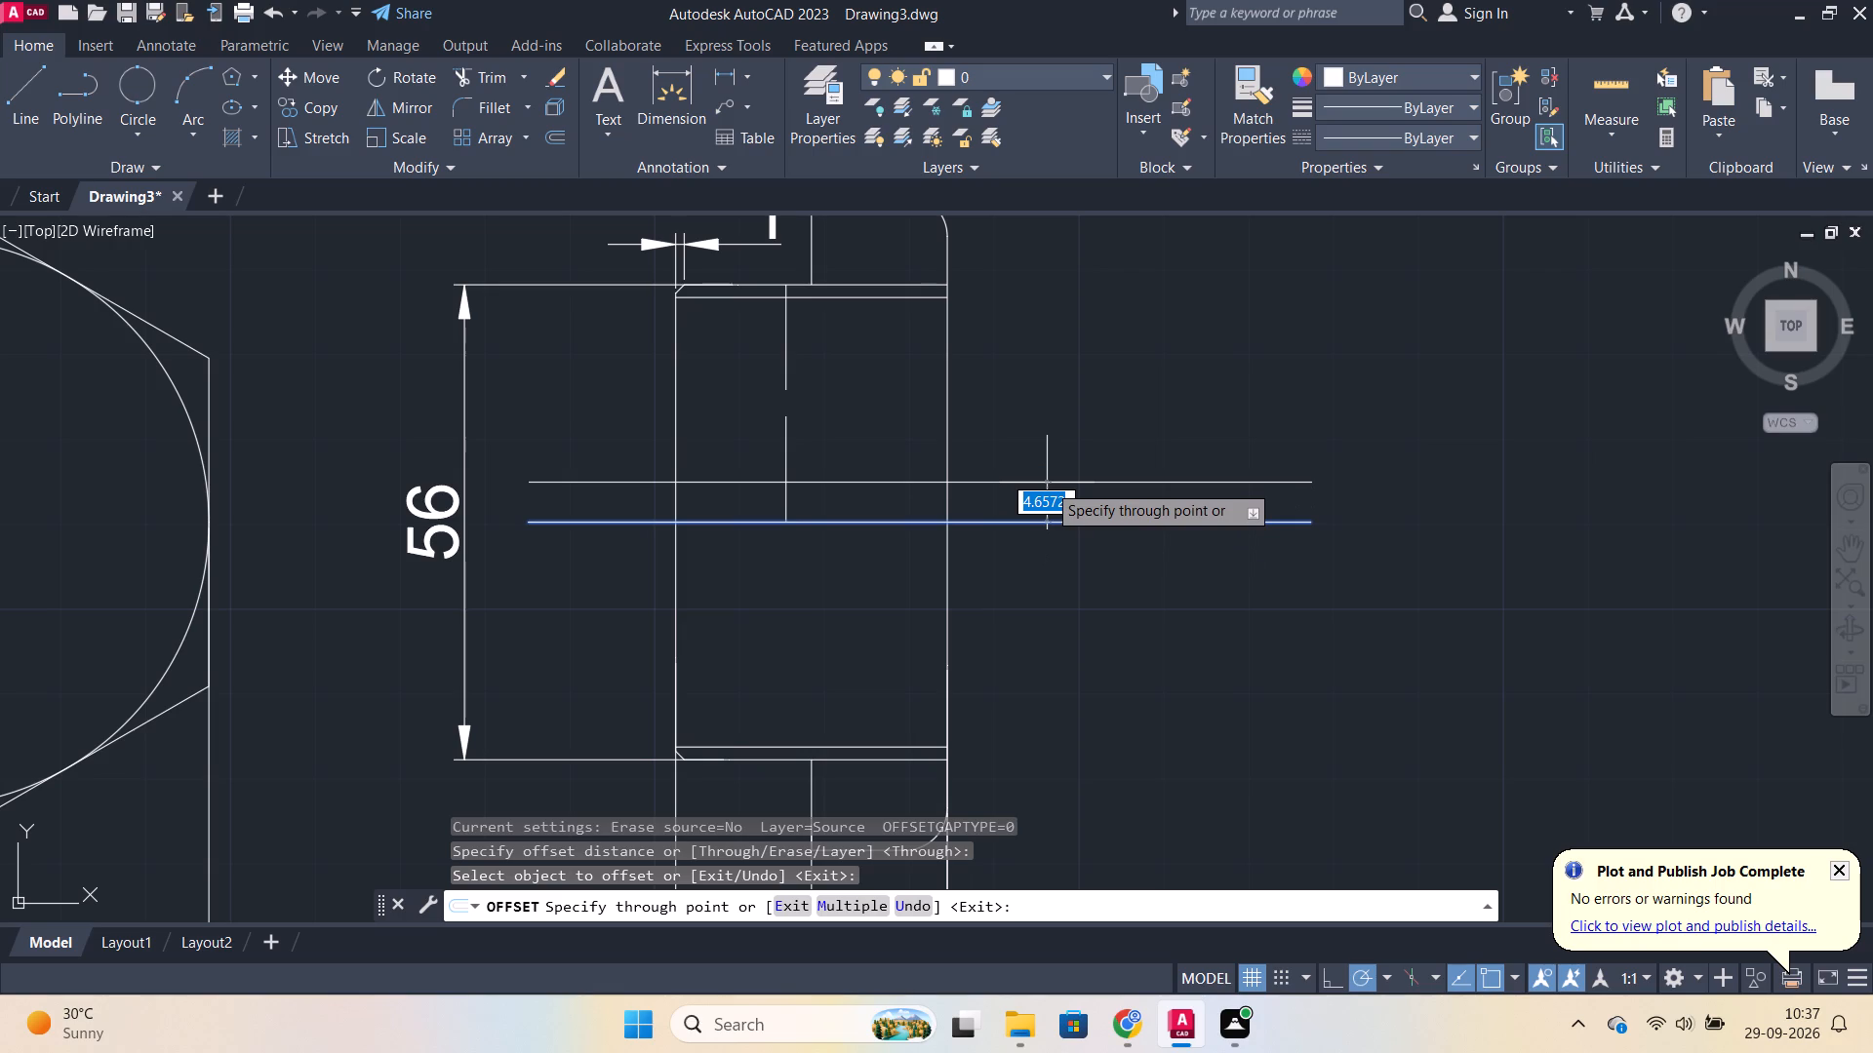
pyautogui.write('6.25')
pyautogui.press('Return')
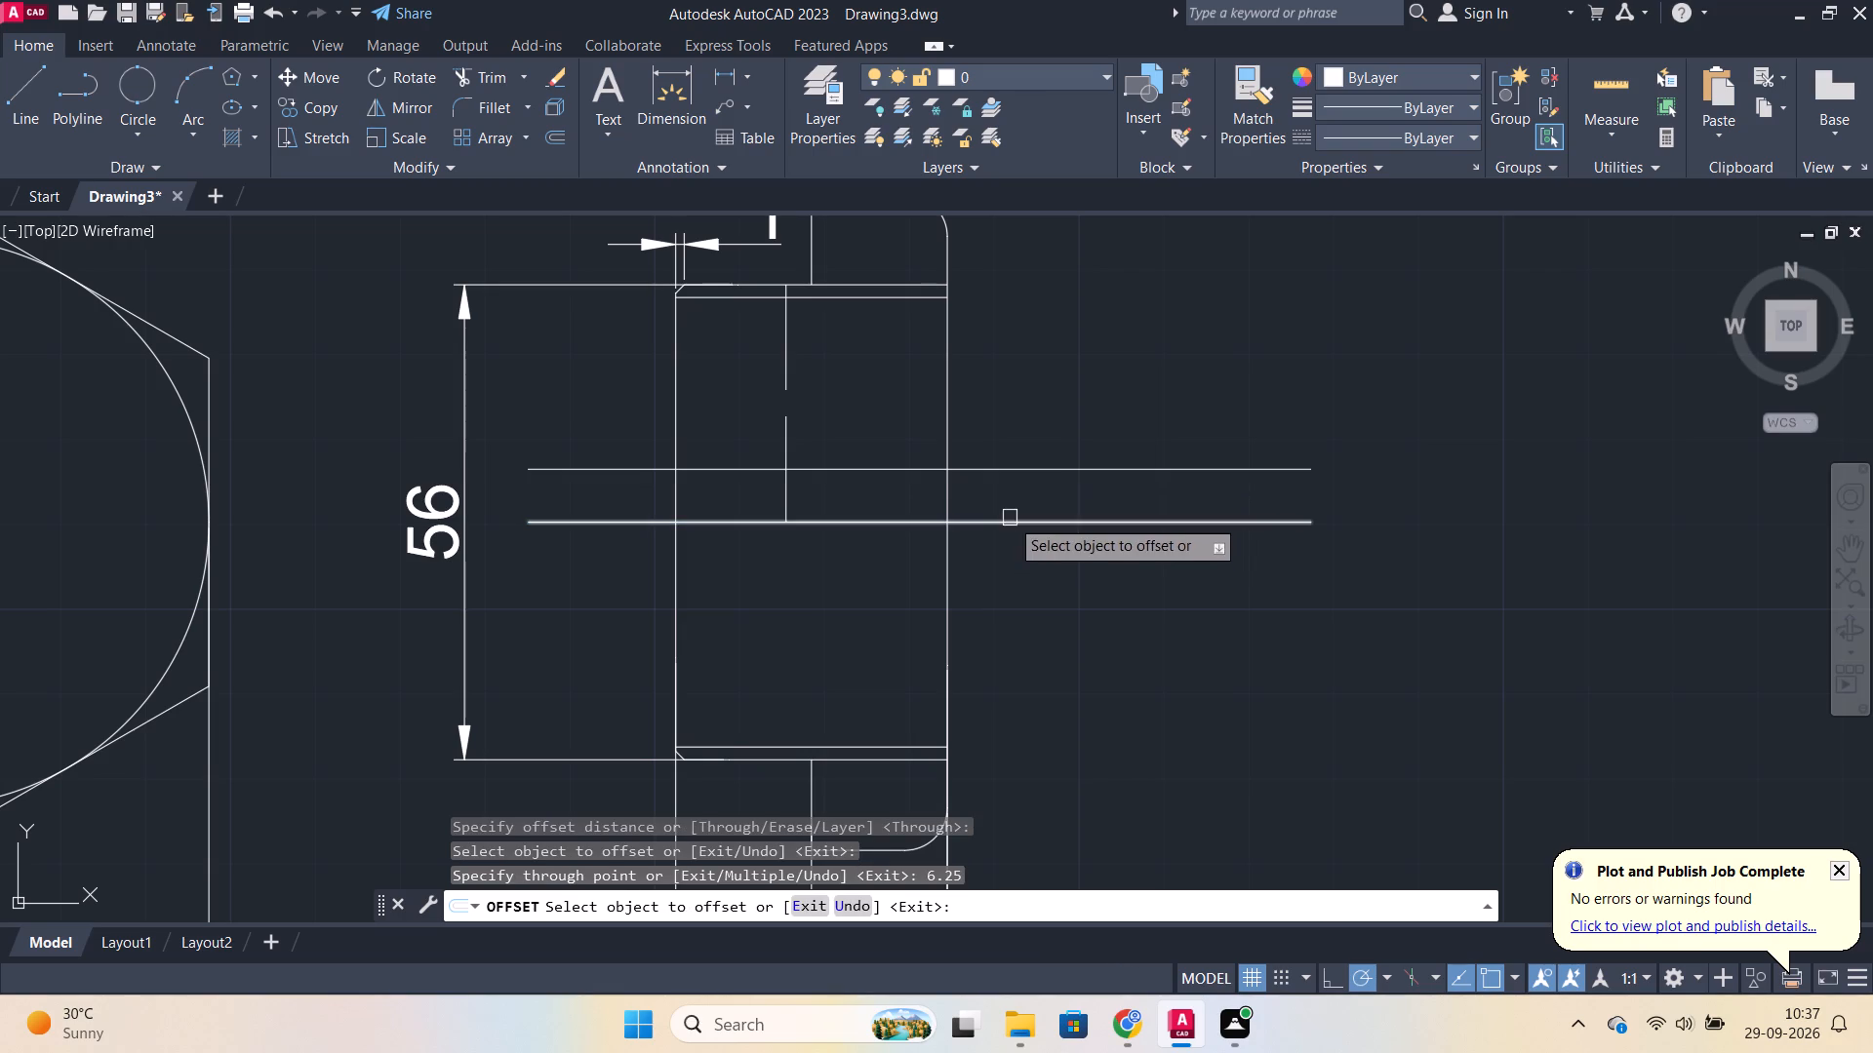
pyautogui.click(1010, 518)
pyautogui.write('6.25')
pyautogui.press('Return')
pyautogui.press('Escape')
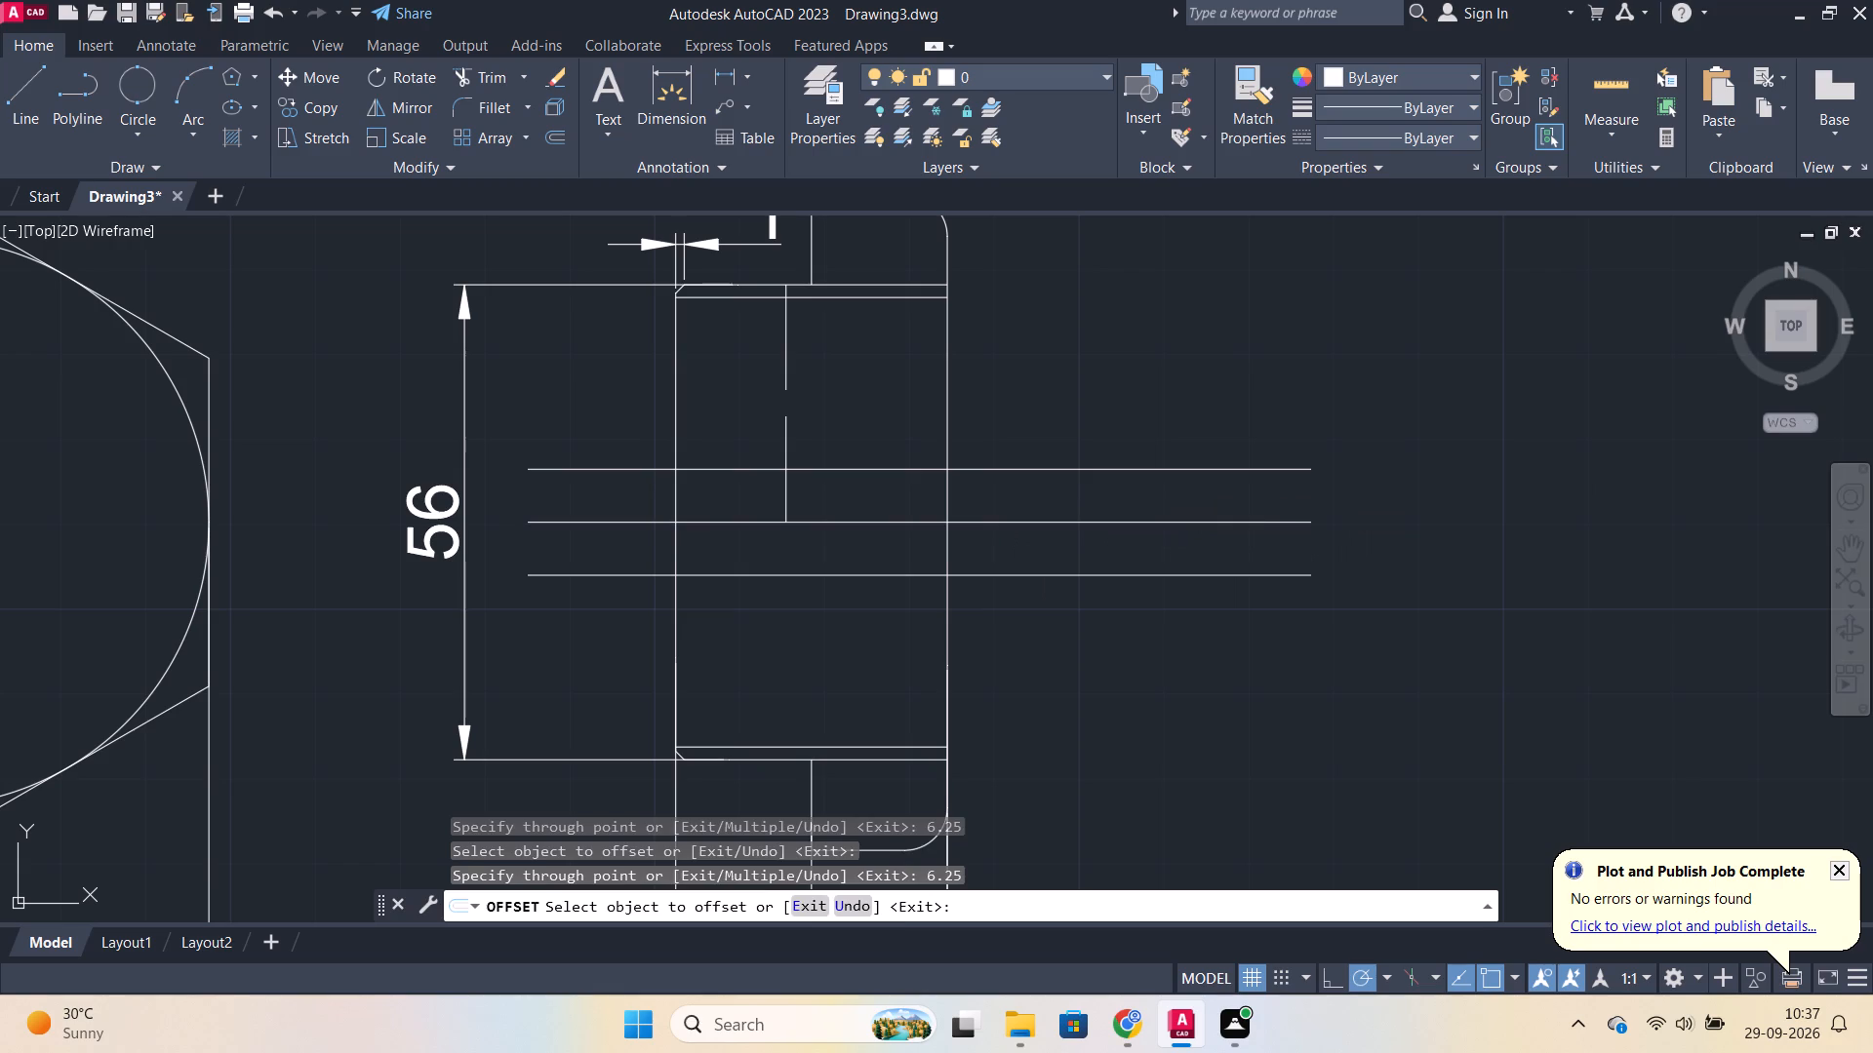
# Trim the centre line and the two bore lines back to the central block's vertical edges.
pyautogui.write('TR')
pyautogui.press('Return')
pyautogui.moveTo(1147, 625); pyautogui.dragTo(1056, 398)
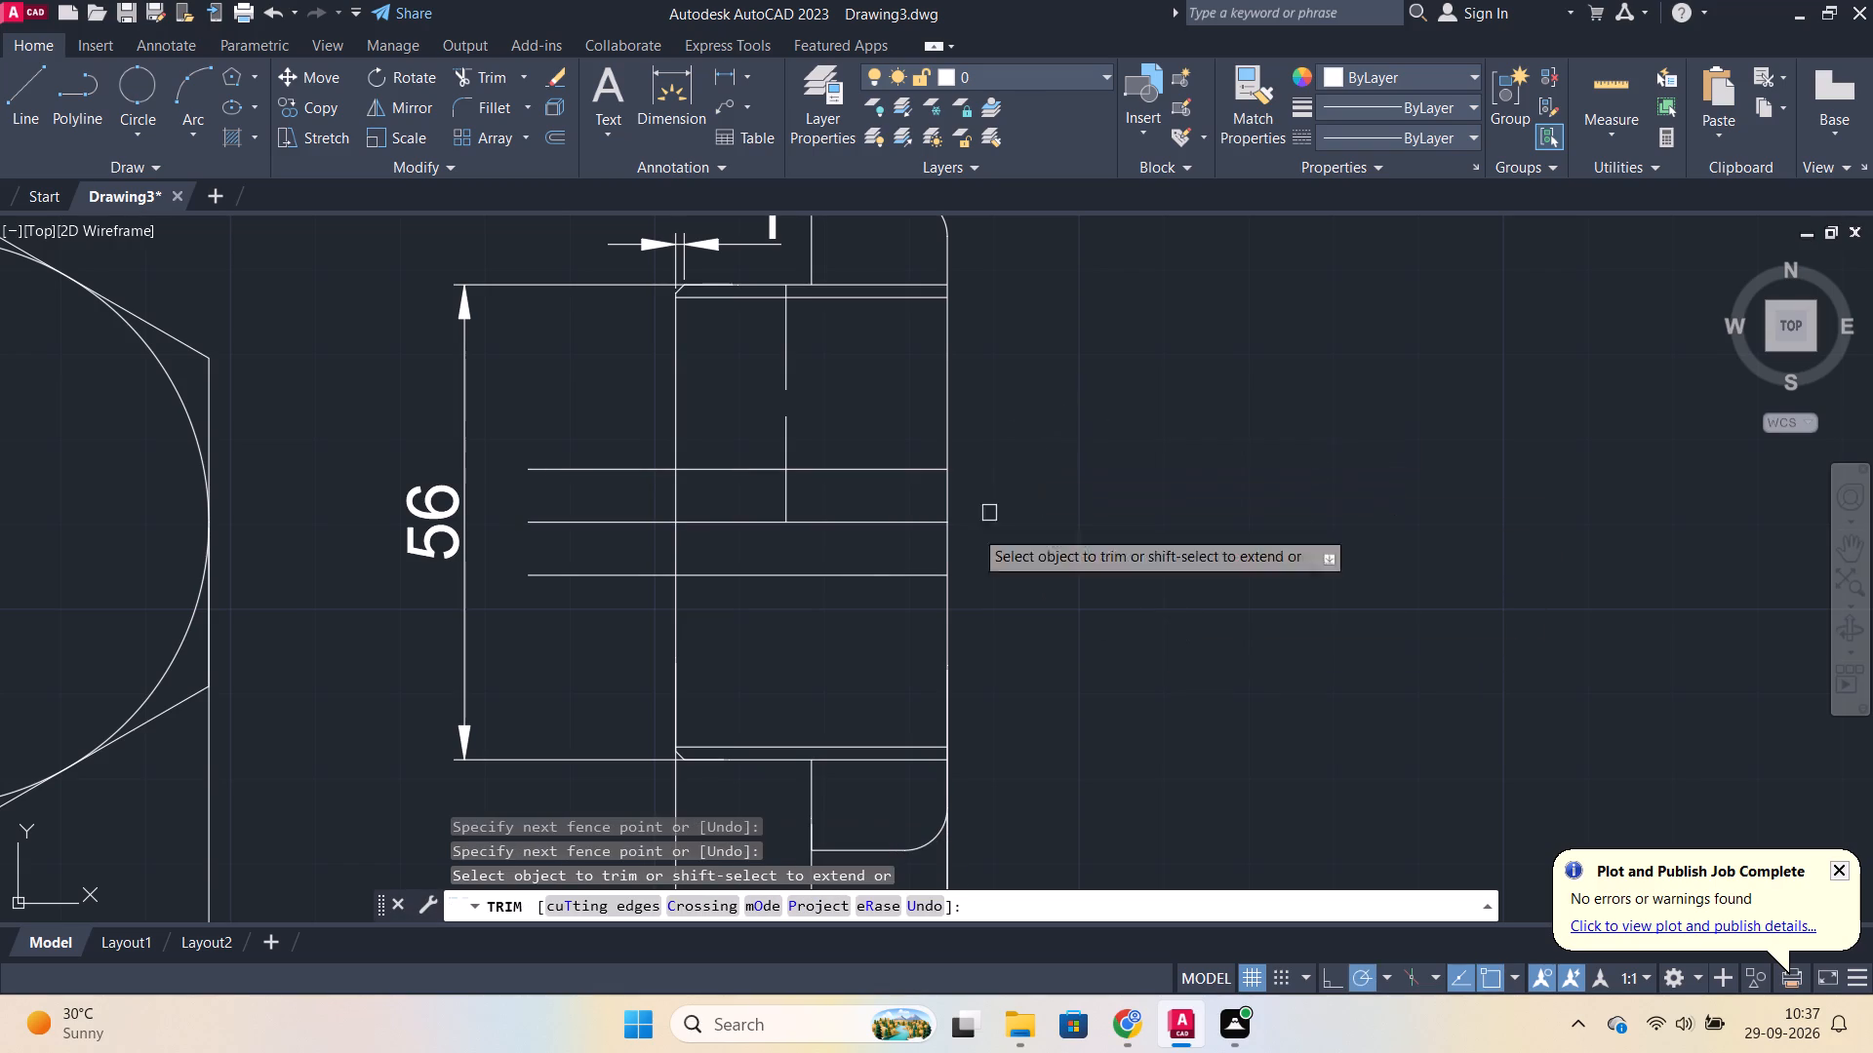
pyautogui.moveTo(624, 600); pyautogui.dragTo(608, 426)
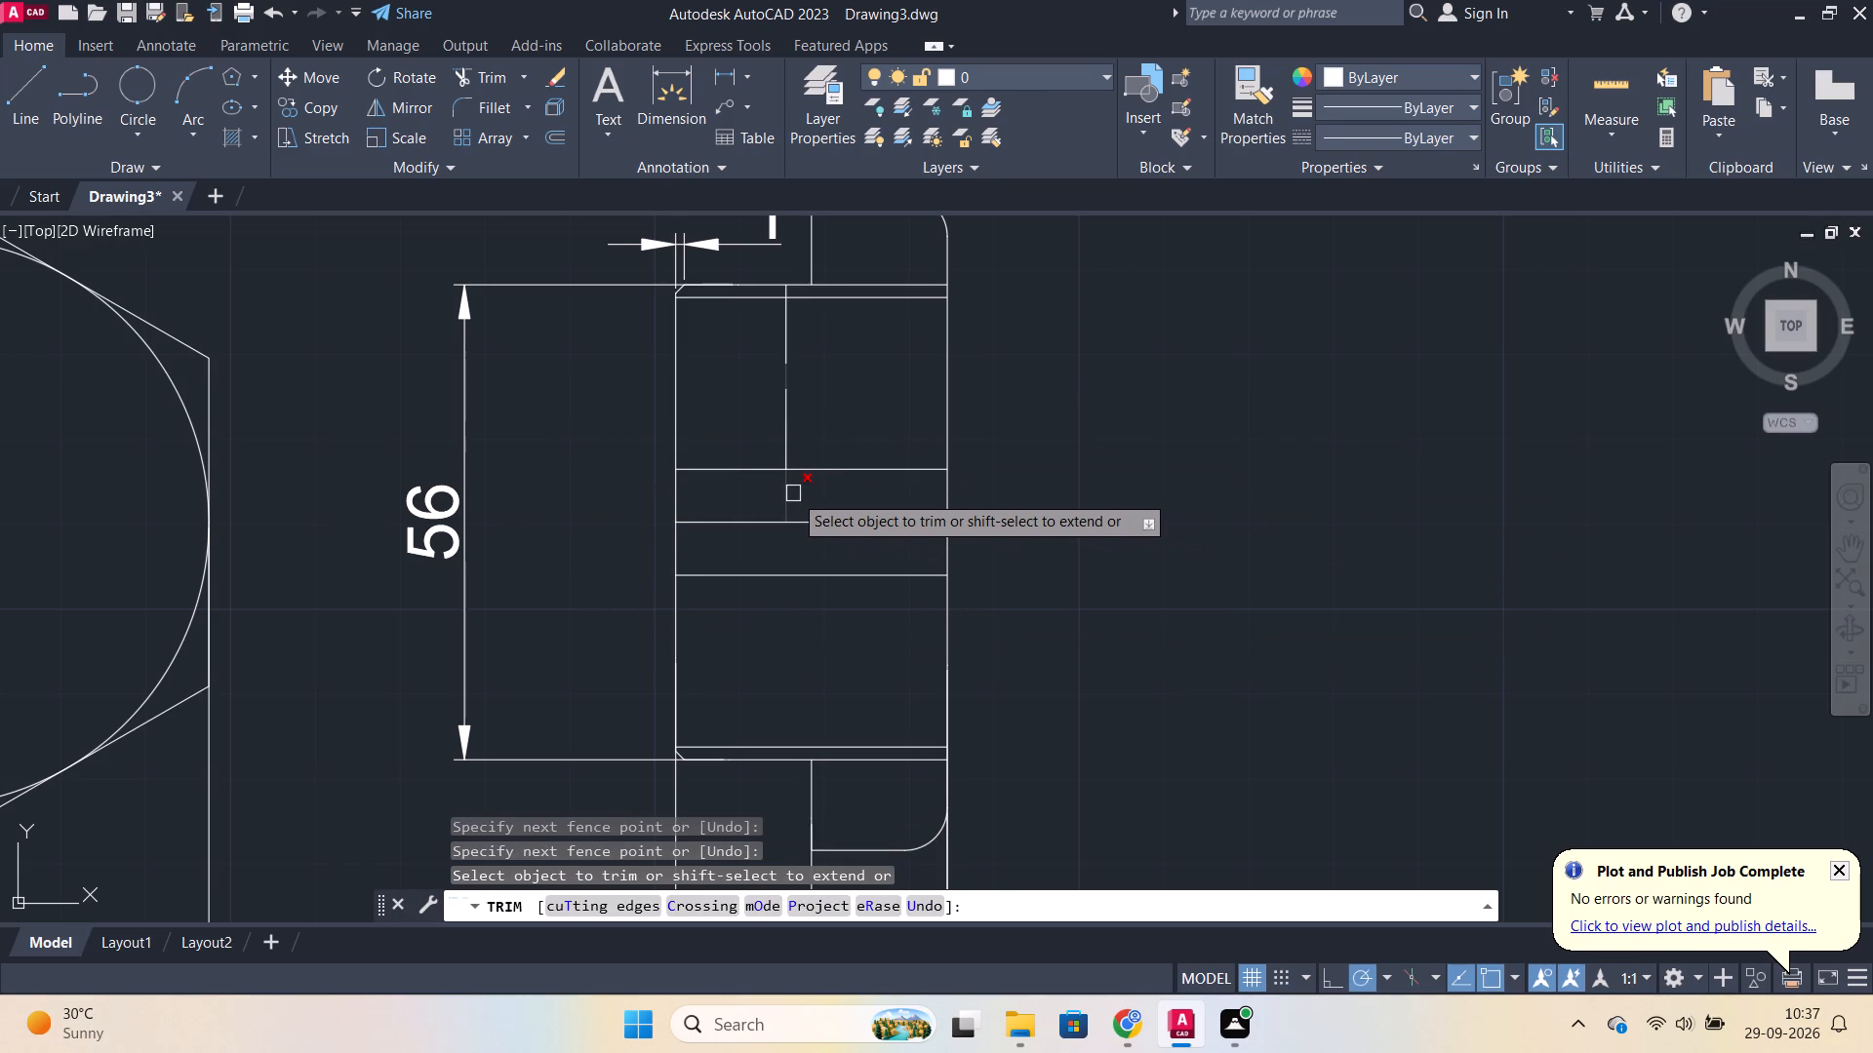
pyautogui.press('Escape')
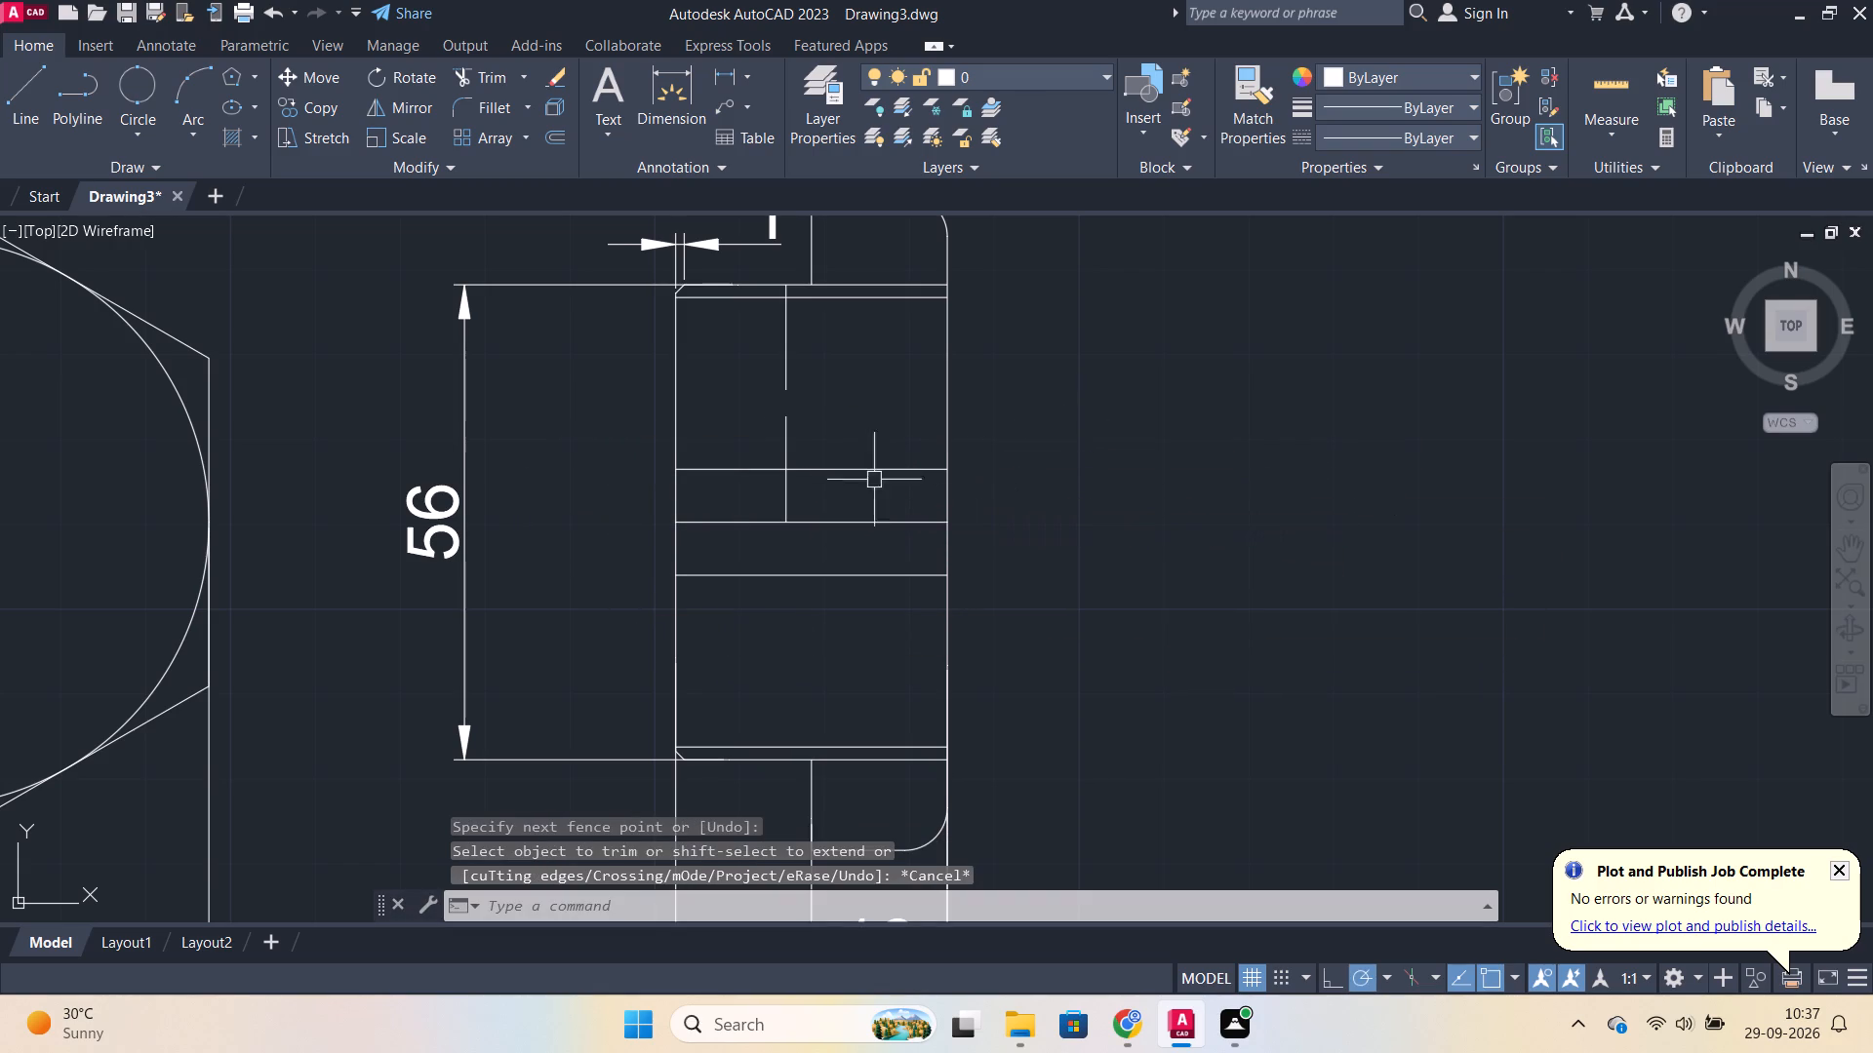
# Stretch the dashed vertical line's lower end from the centre line down to the block's lower inner horizontal line.
pyautogui.click(791, 438)
pyautogui.click(788, 522)
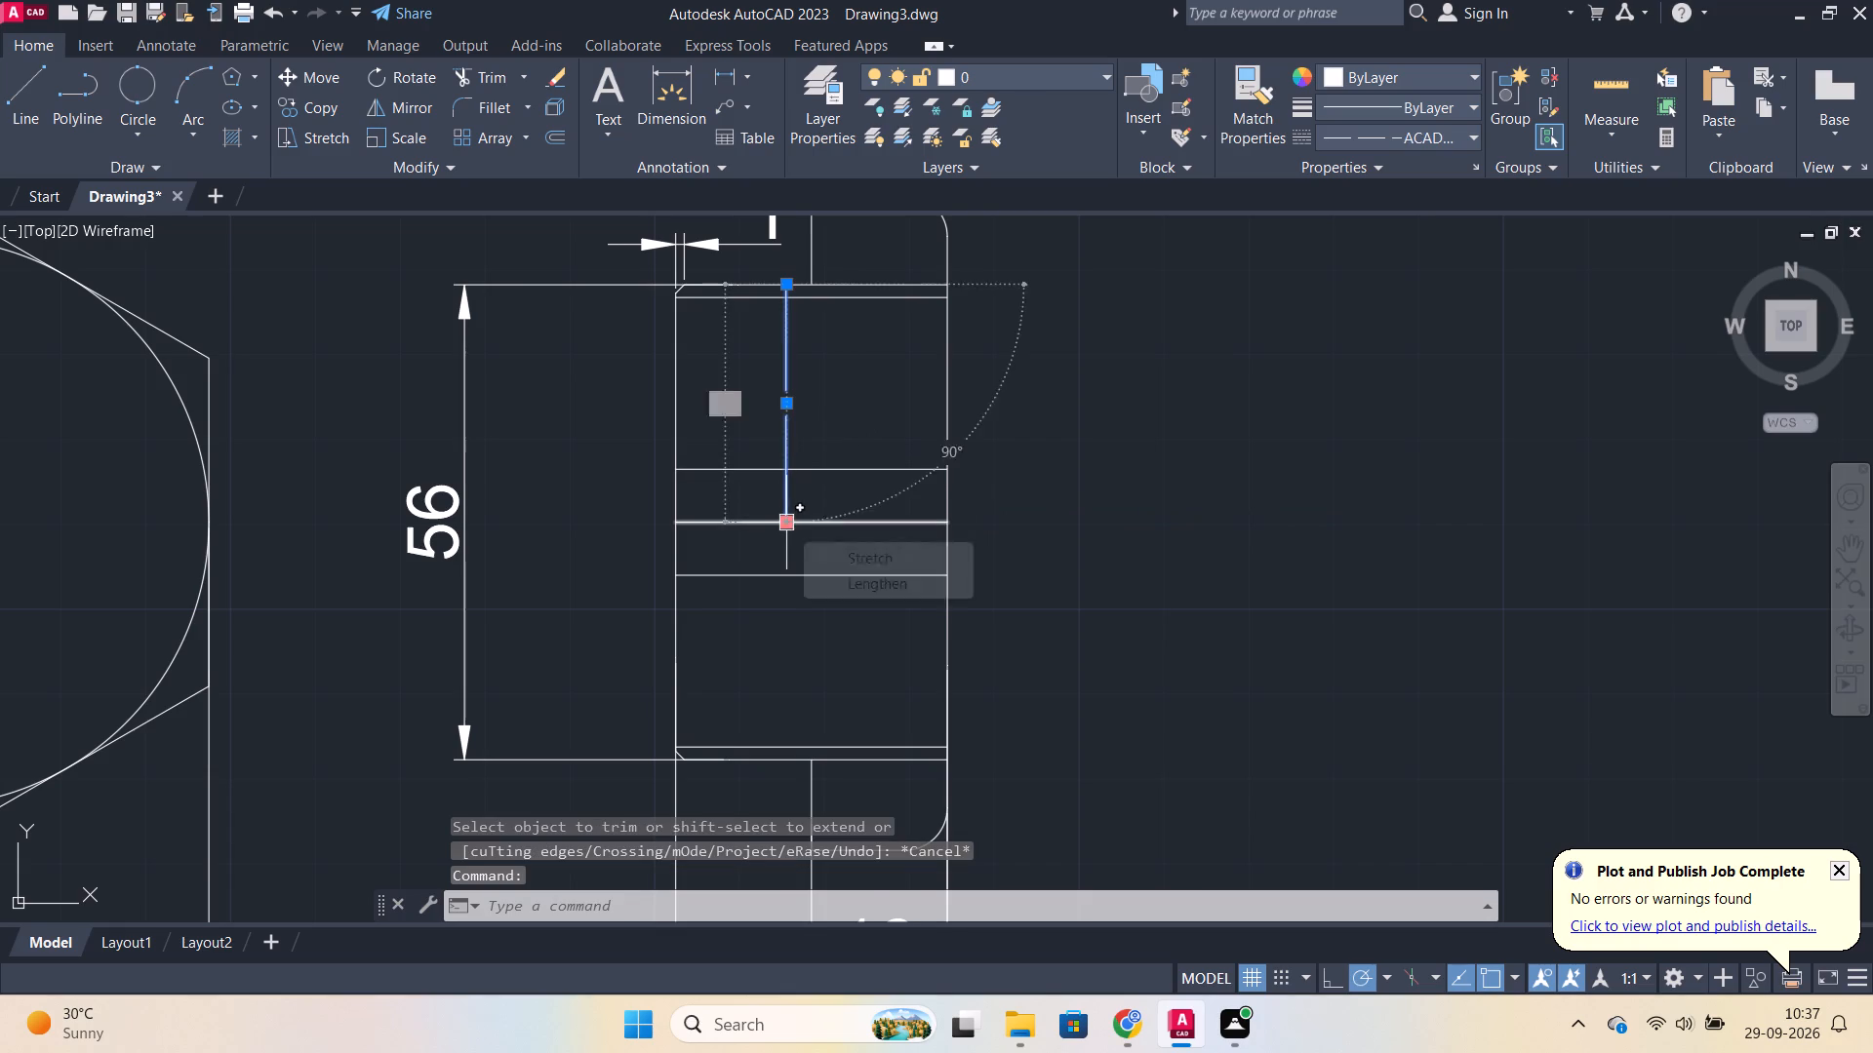
pyautogui.click(781, 747)
pyautogui.press('Escape')
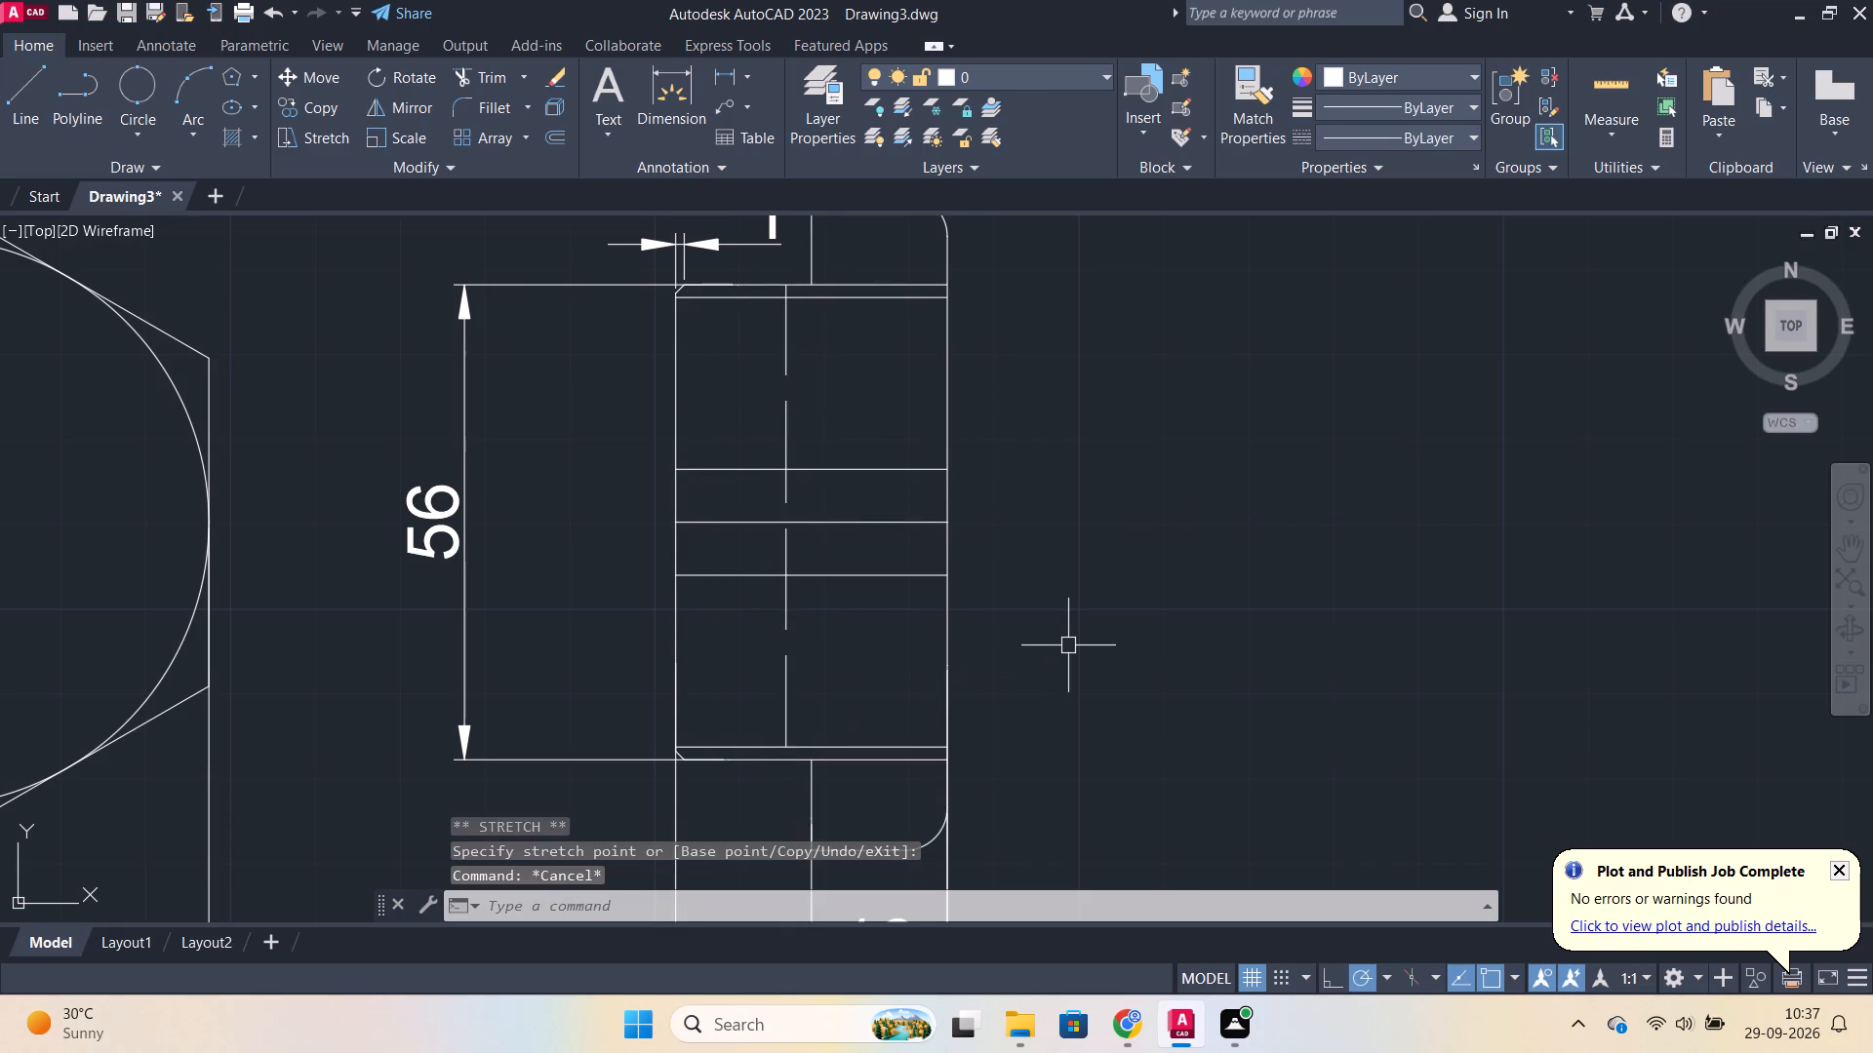
# Trim away the horizontal centre line segments between the two bore lines in the side view.
pyautogui.scroll(-1, 1053, 616)
pyautogui.moveTo(1057, 556); pyautogui.dragTo(1018, 611, button='middle')
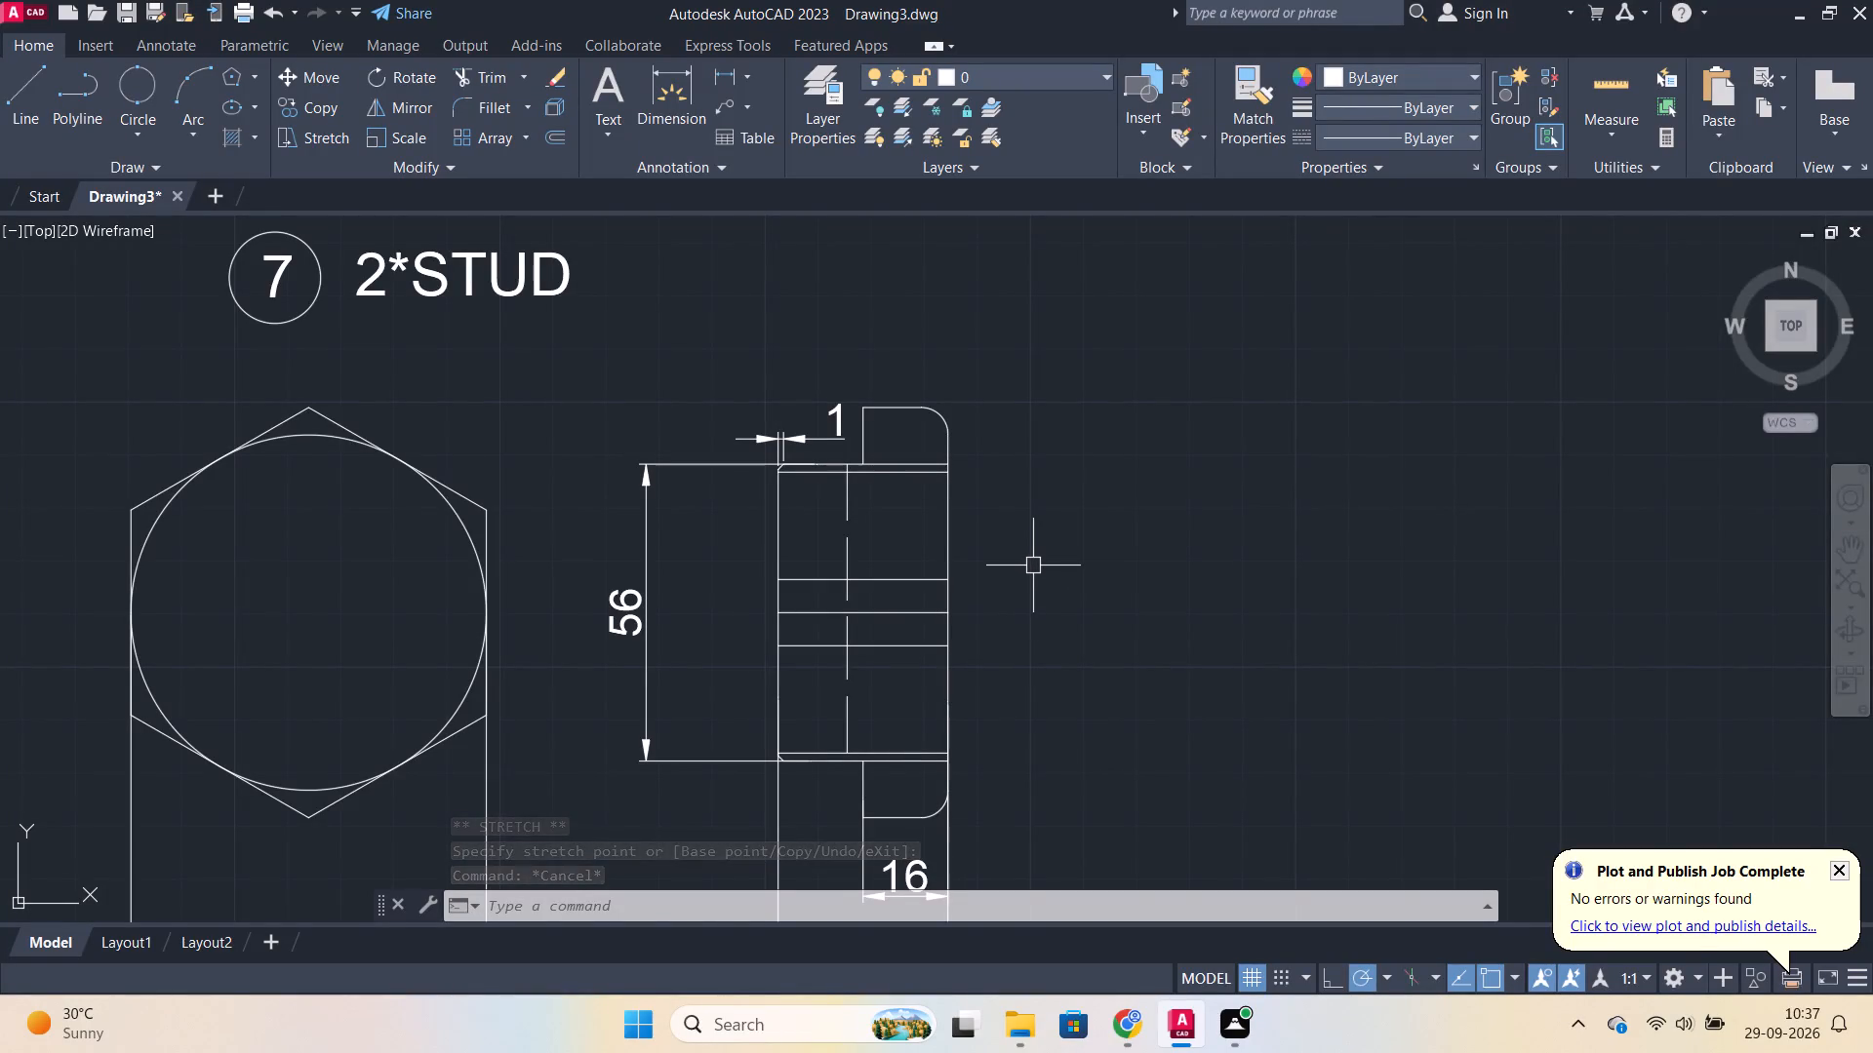
pyautogui.write('TR')
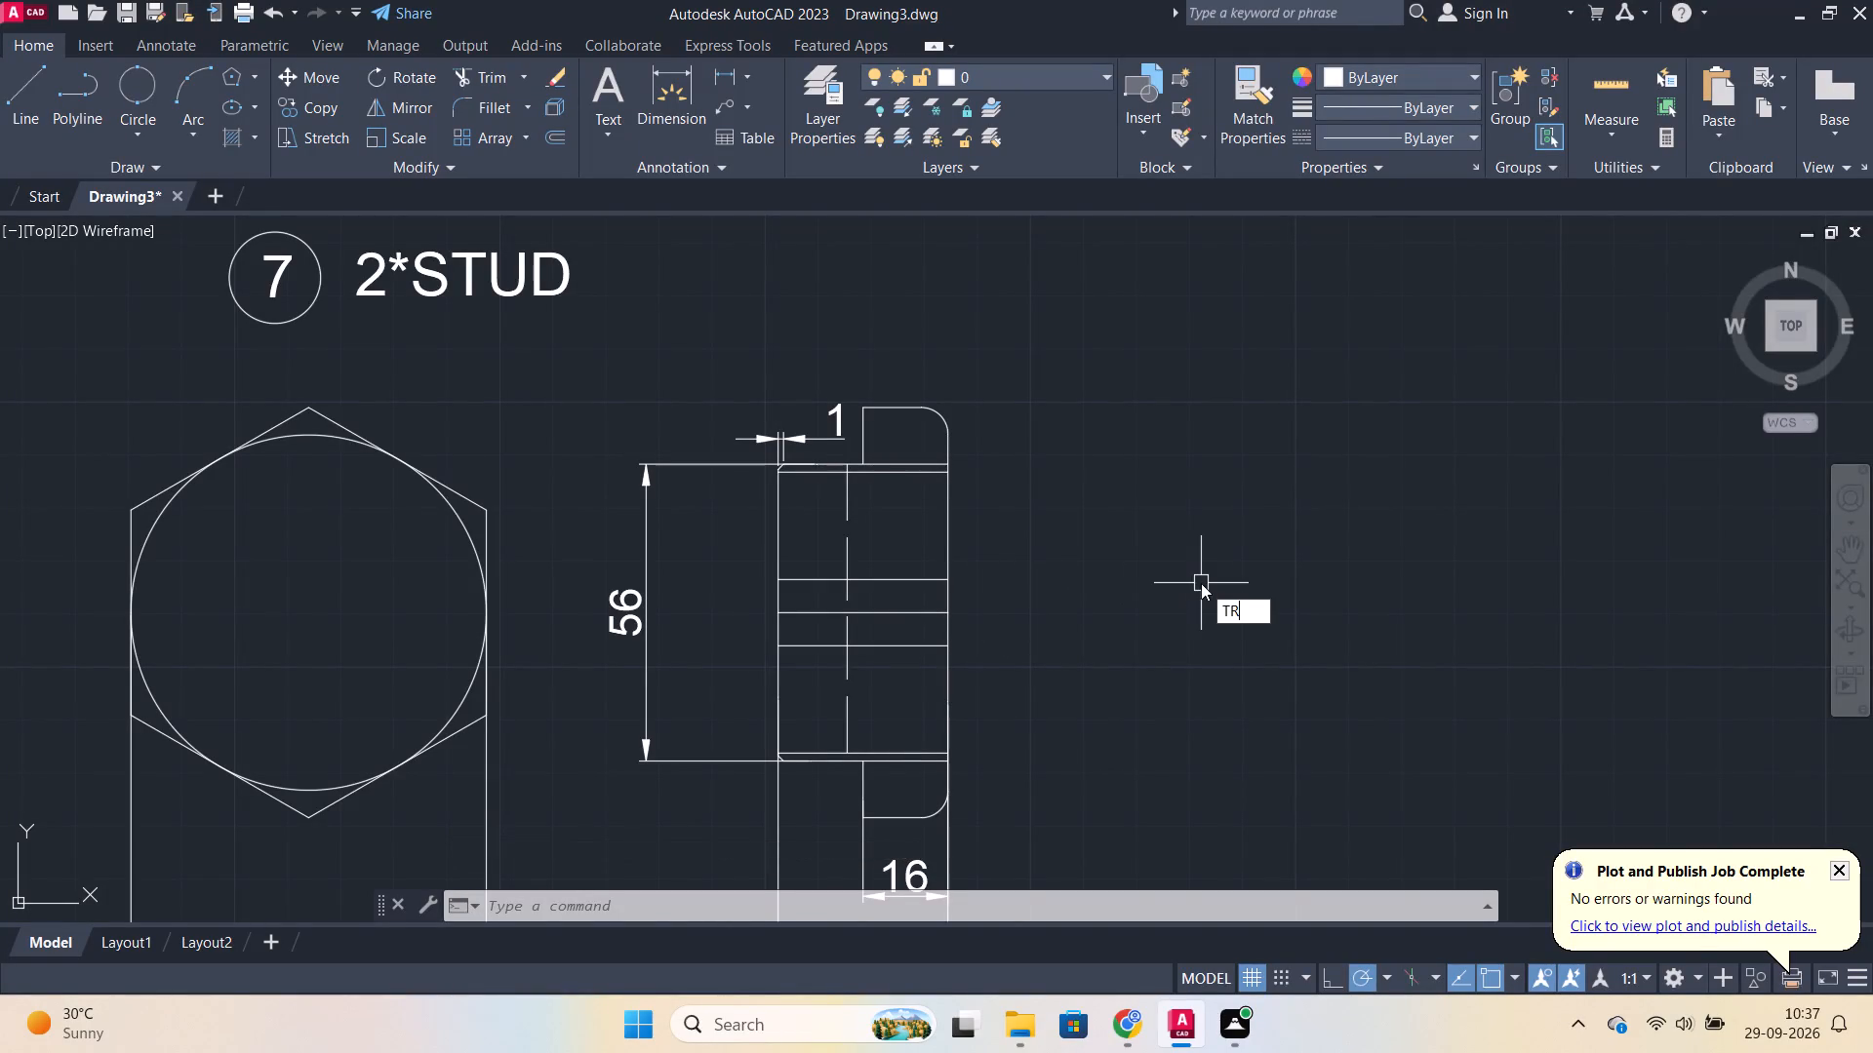
pyautogui.press('Return')
pyautogui.click(908, 618)
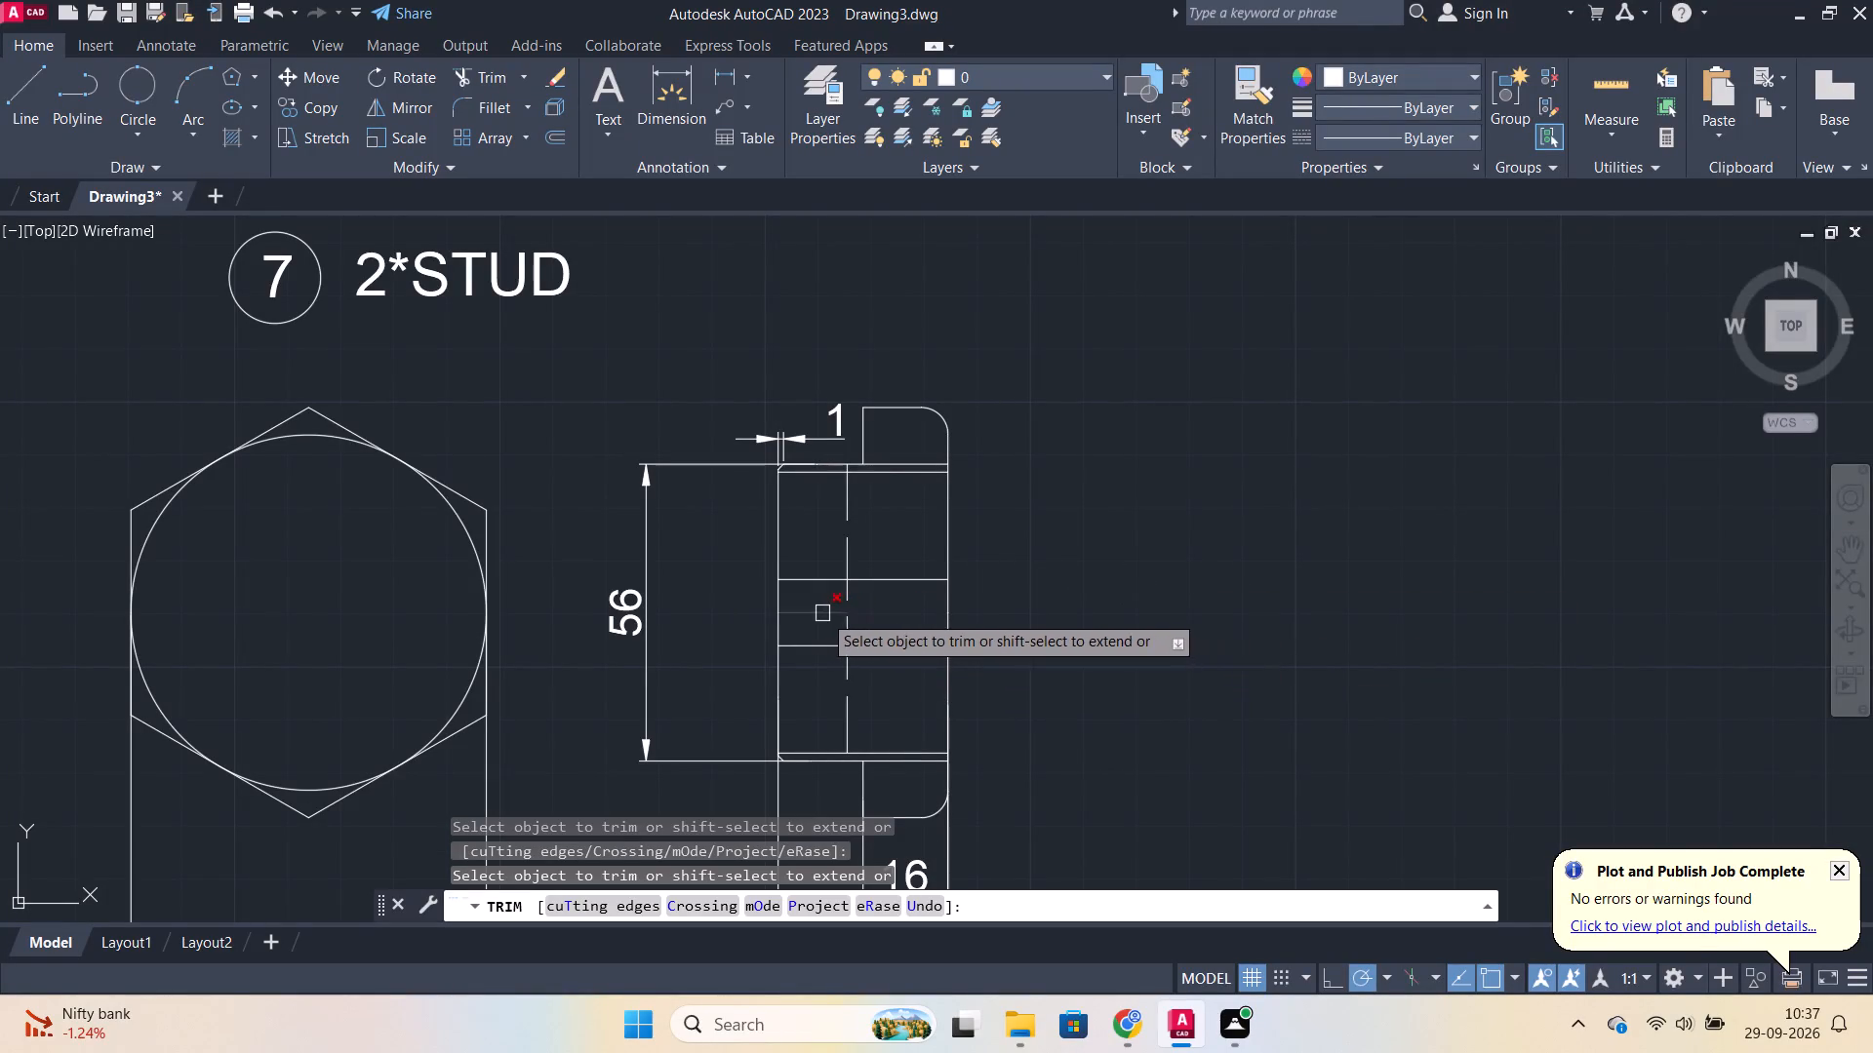
pyautogui.click(822, 613)
pyautogui.press('Escape')
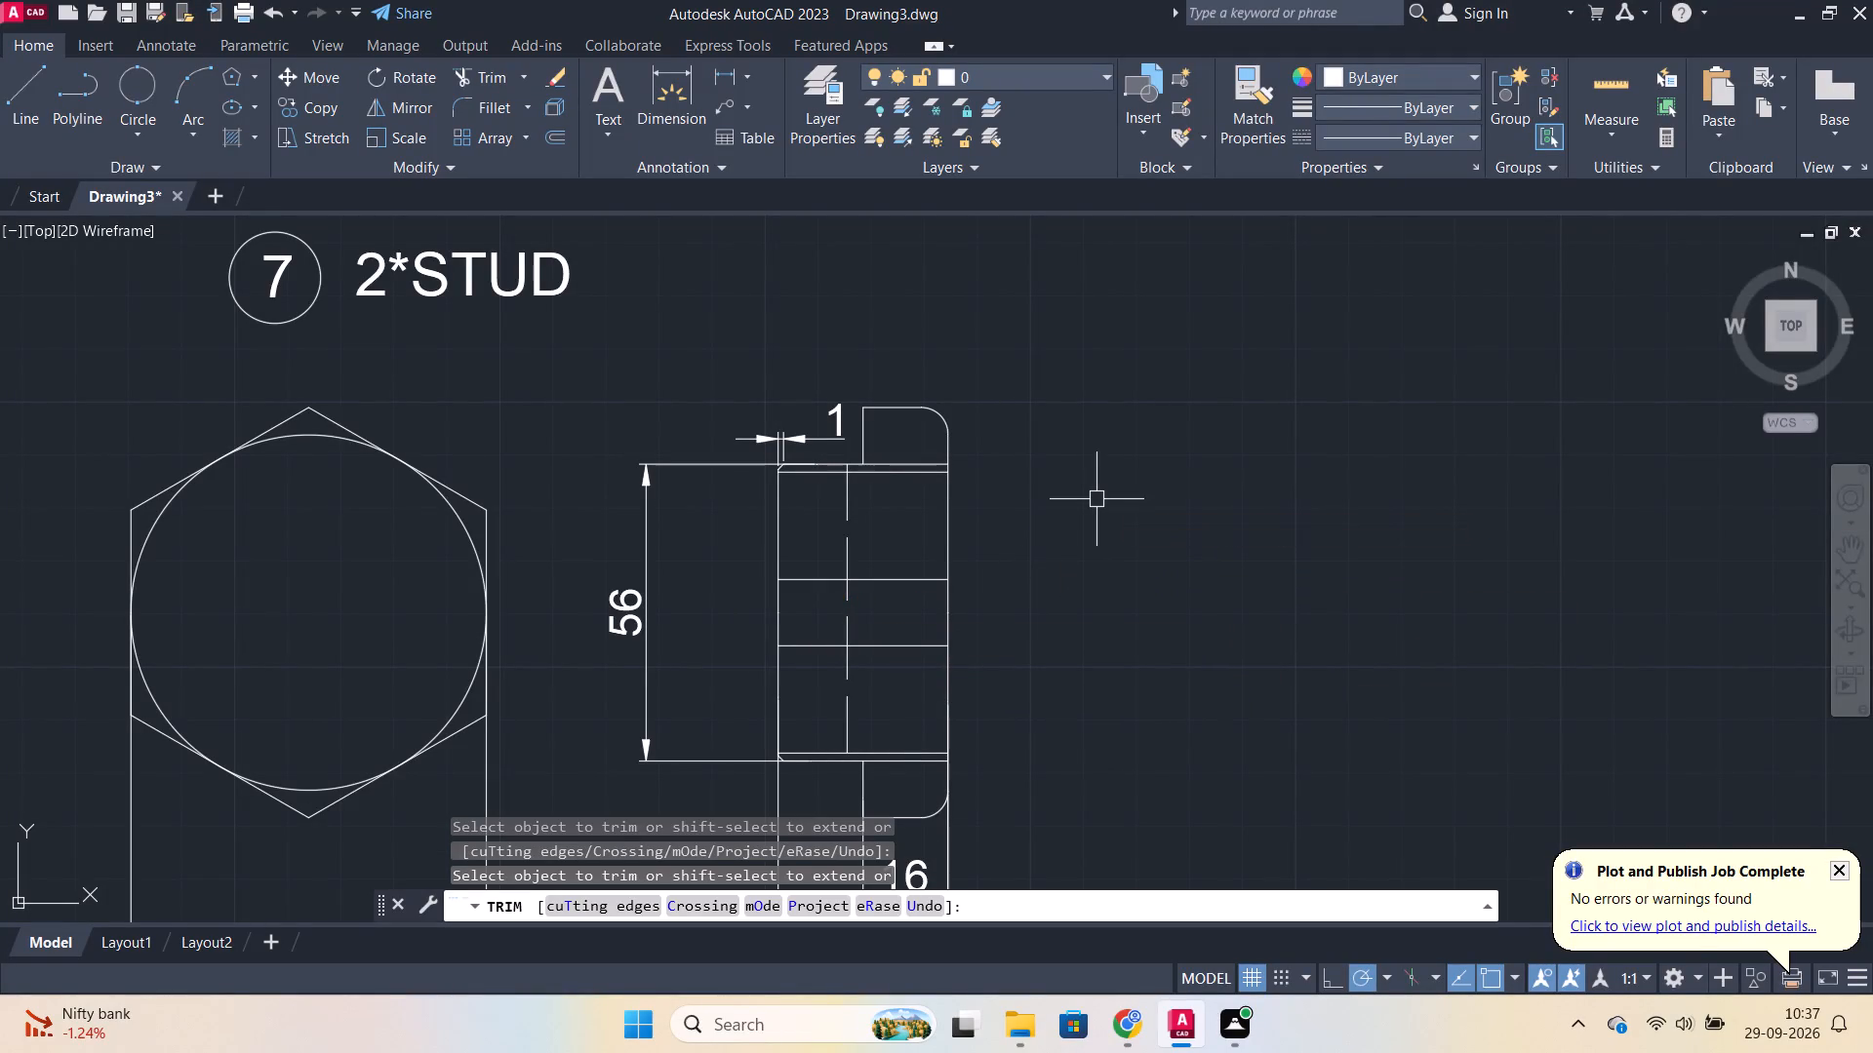
# Stretch the dashed vertical line's lower end a further 1.5 to the central block's outer bottom edge.
pyautogui.scroll(1, 1039, 711)
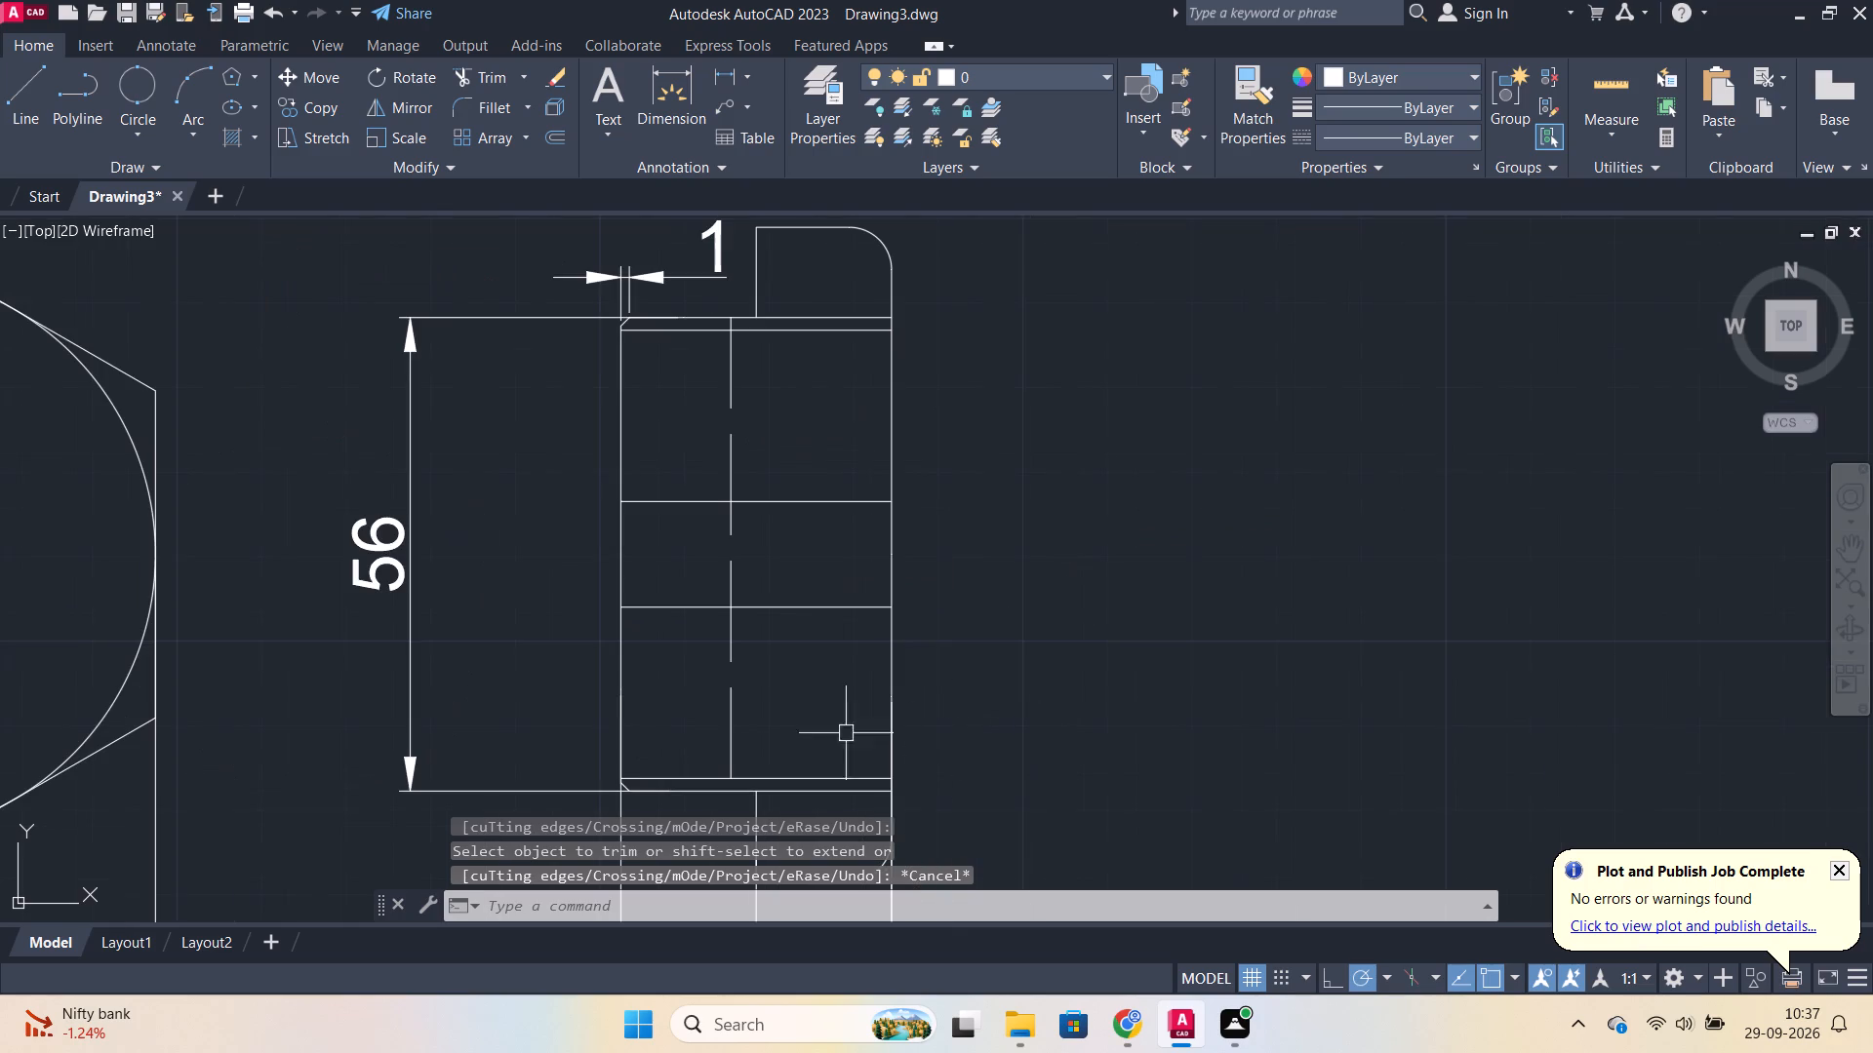
pyautogui.moveTo(794, 703); pyautogui.dragTo(850, 578, button='middle')
pyautogui.scroll(2, 822, 620)
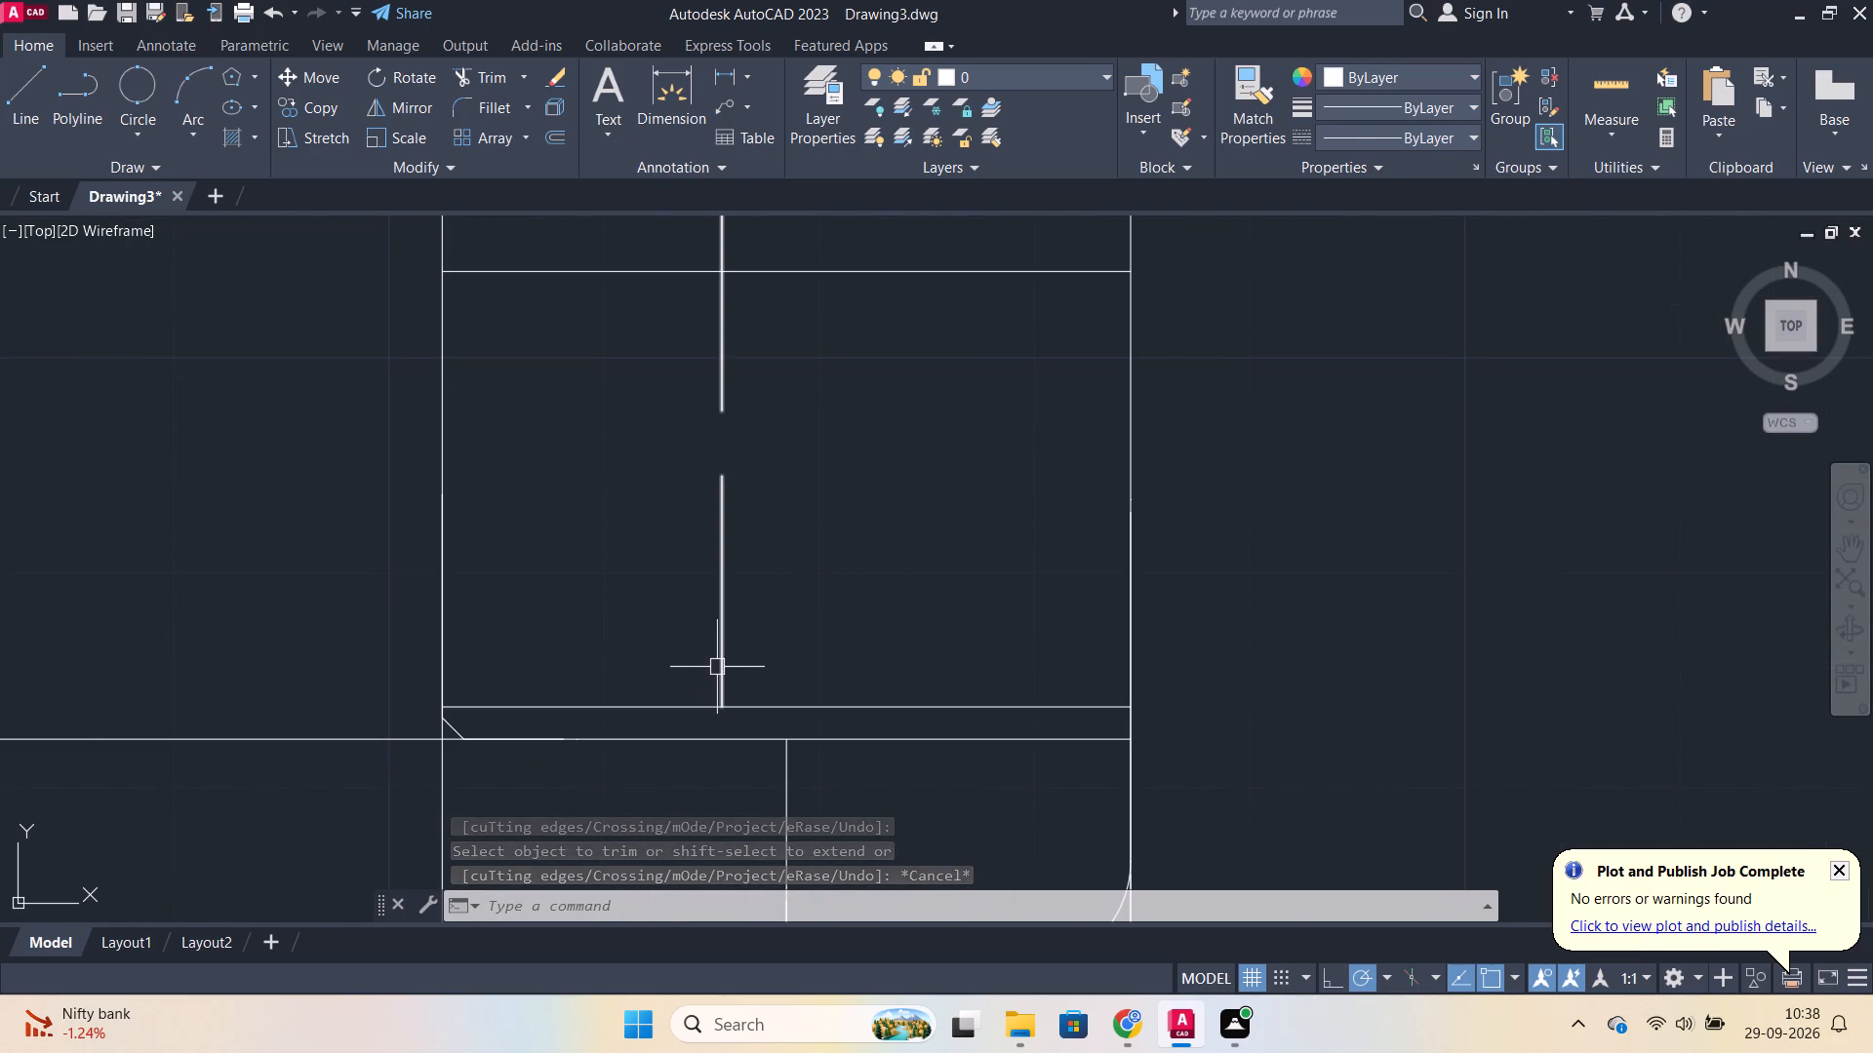
pyautogui.click(723, 663)
pyautogui.click(724, 709)
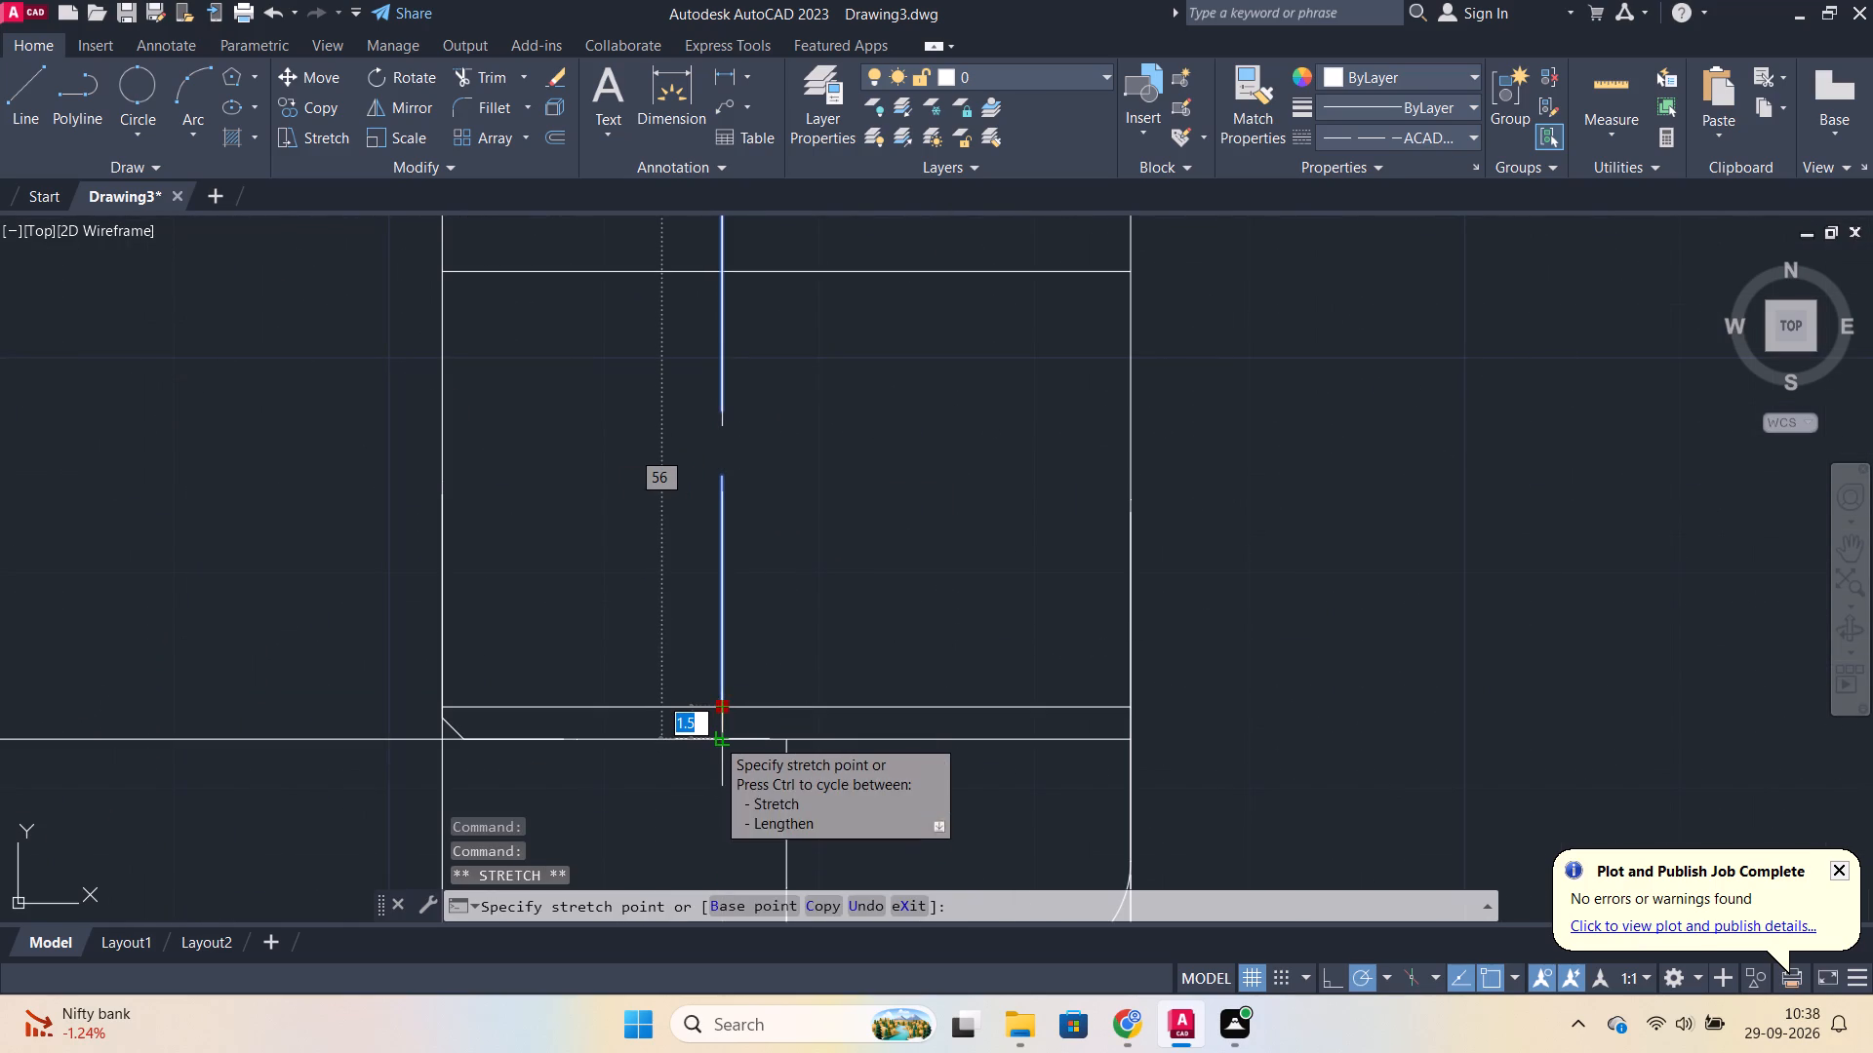
pyautogui.scroll(3, 715, 735)
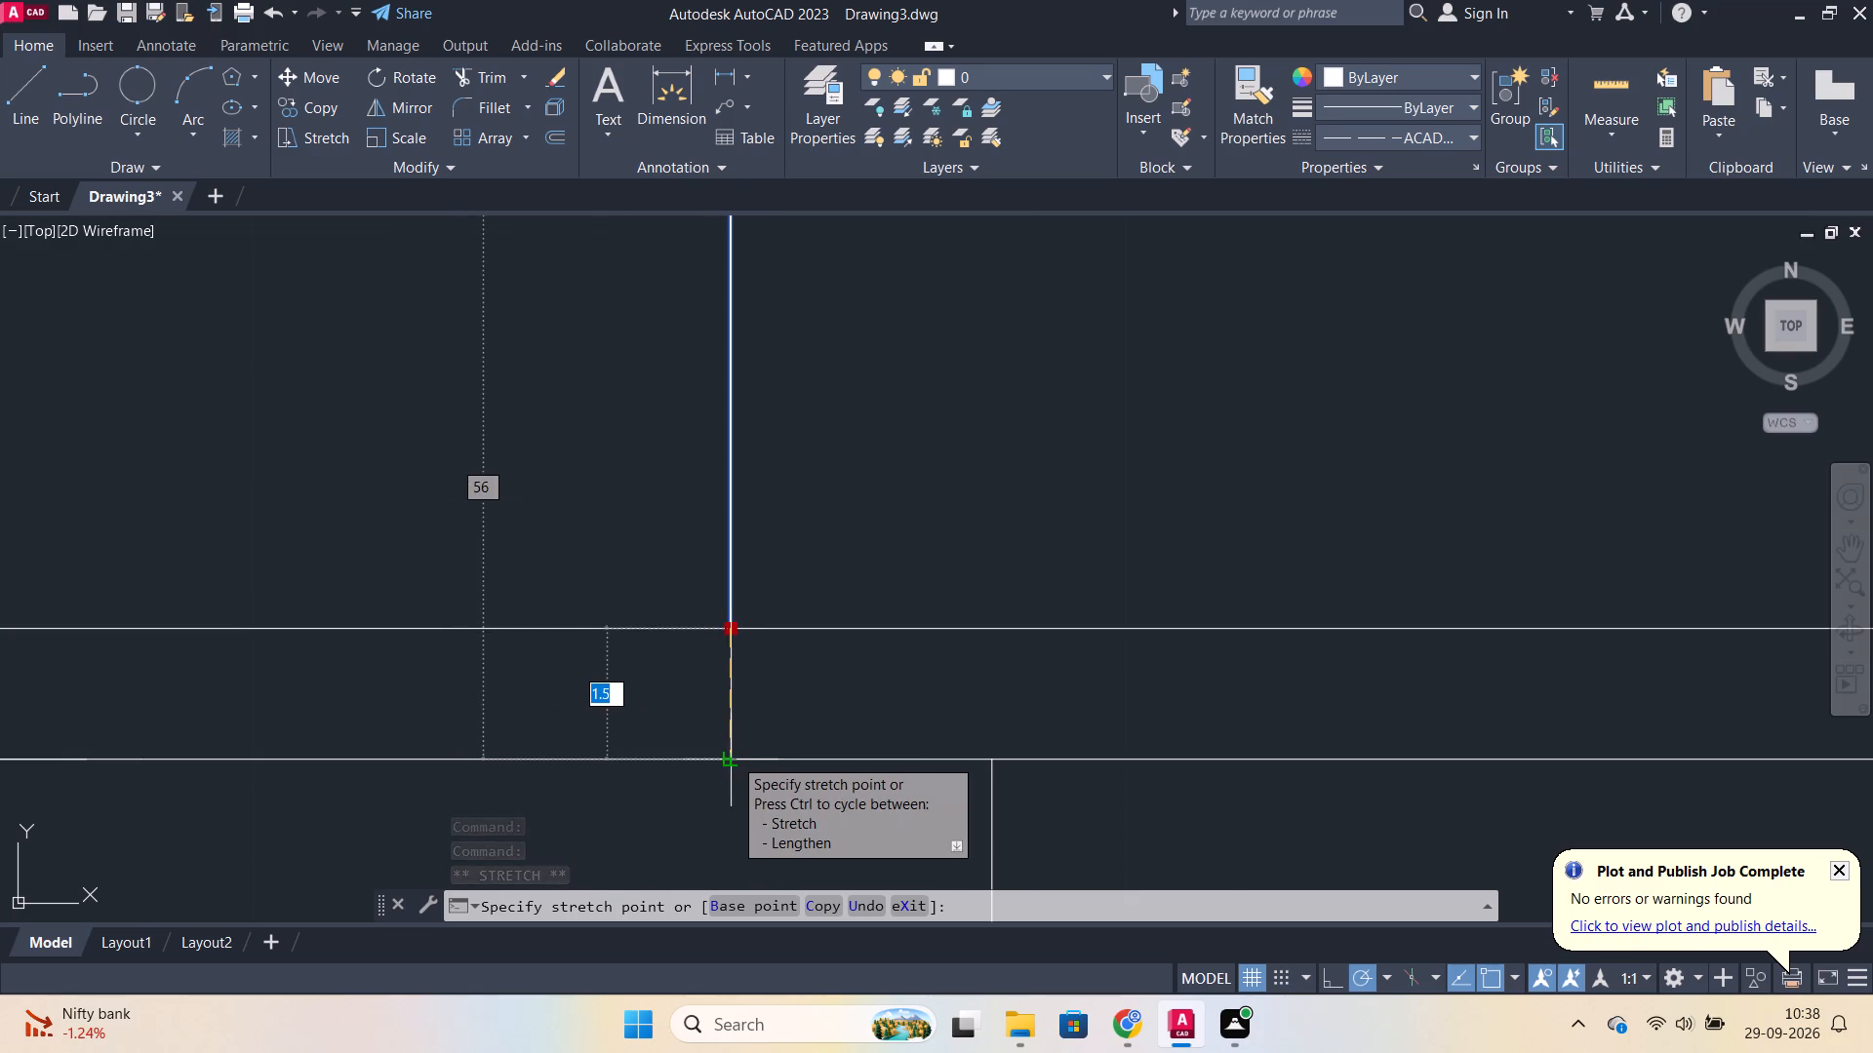
pyautogui.click(733, 757)
pyautogui.scroll(-3, 854, 663)
pyautogui.scroll(-1, 914, 493)
pyautogui.moveTo(924, 514); pyautogui.dragTo(931, 604, button='middle')
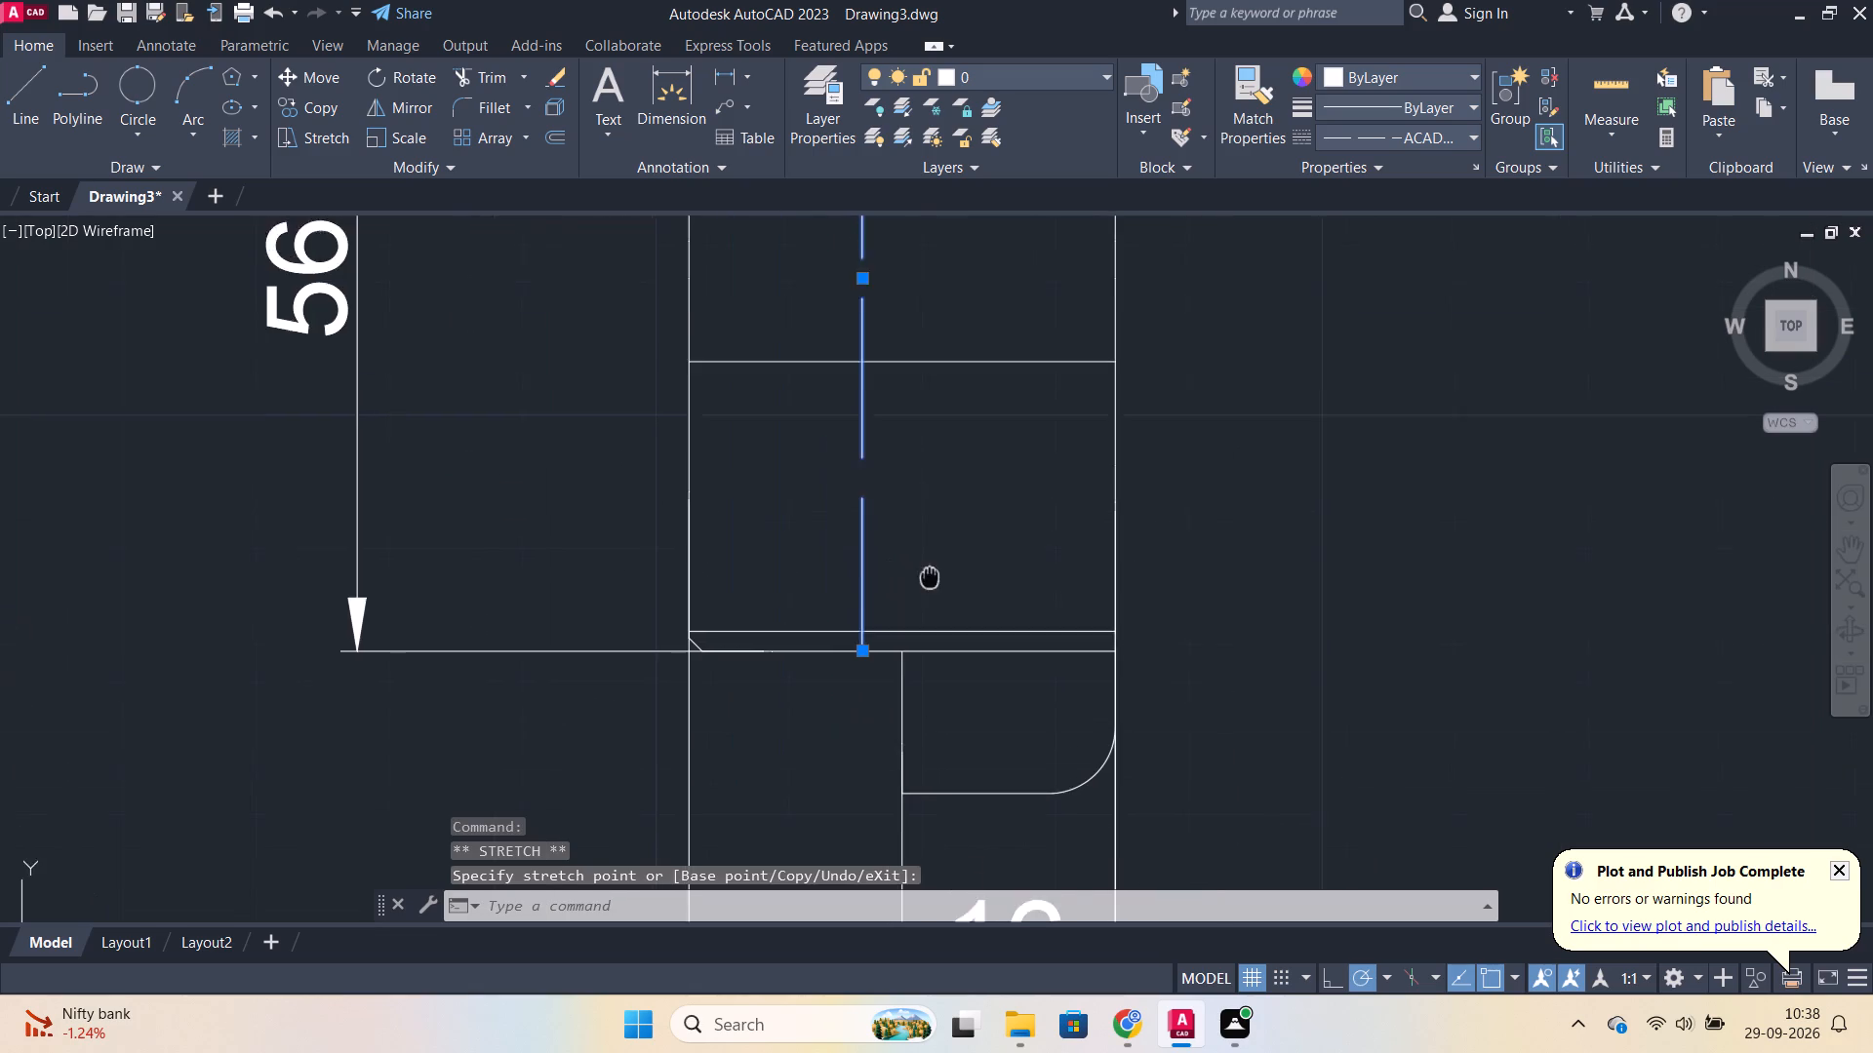
pyautogui.moveTo(931, 604); pyautogui.dragTo(912, 850, button='middle')
pyautogui.scroll(-1, 912, 594)
pyautogui.moveTo(941, 525); pyautogui.dragTo(937, 660, button='middle')
pyautogui.press('Escape')
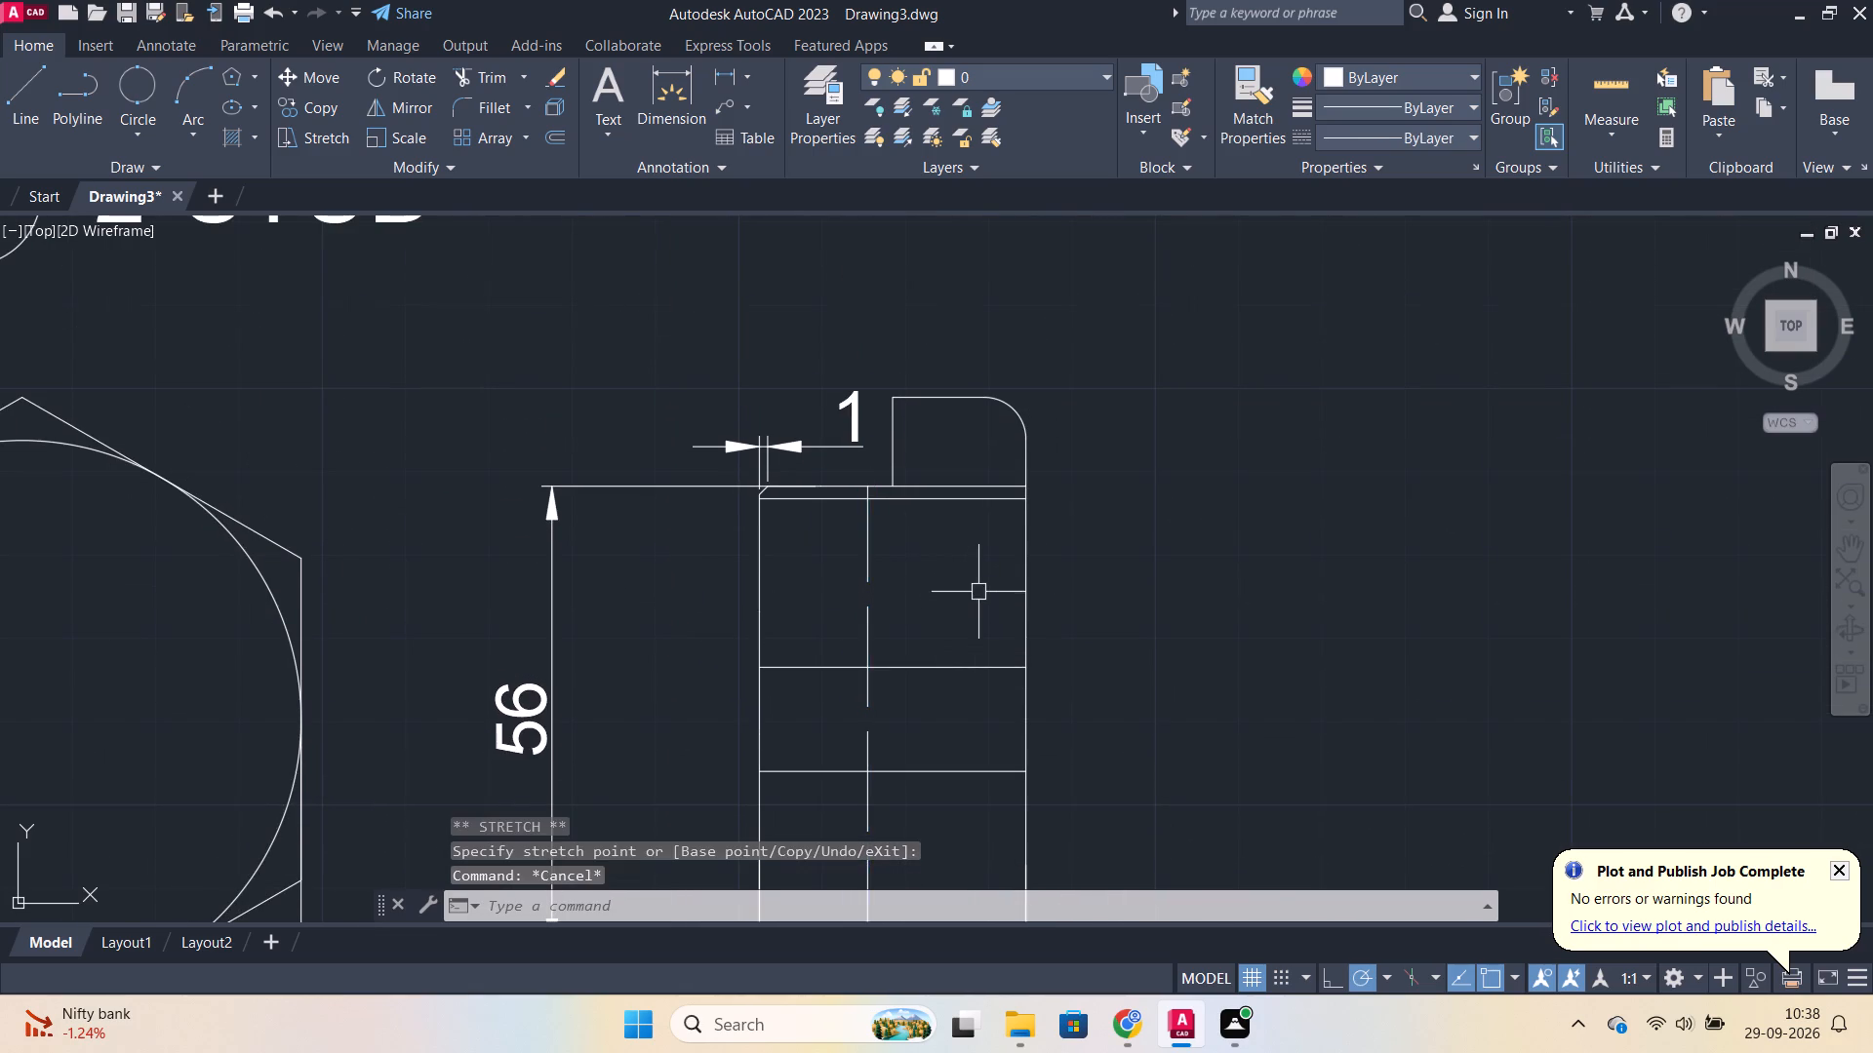
# Add a vertical linear dimension between the two bore lines, placed right of the side view.
pyautogui.scroll(2, 943, 563)
pyautogui.scroll(-3, 940, 557)
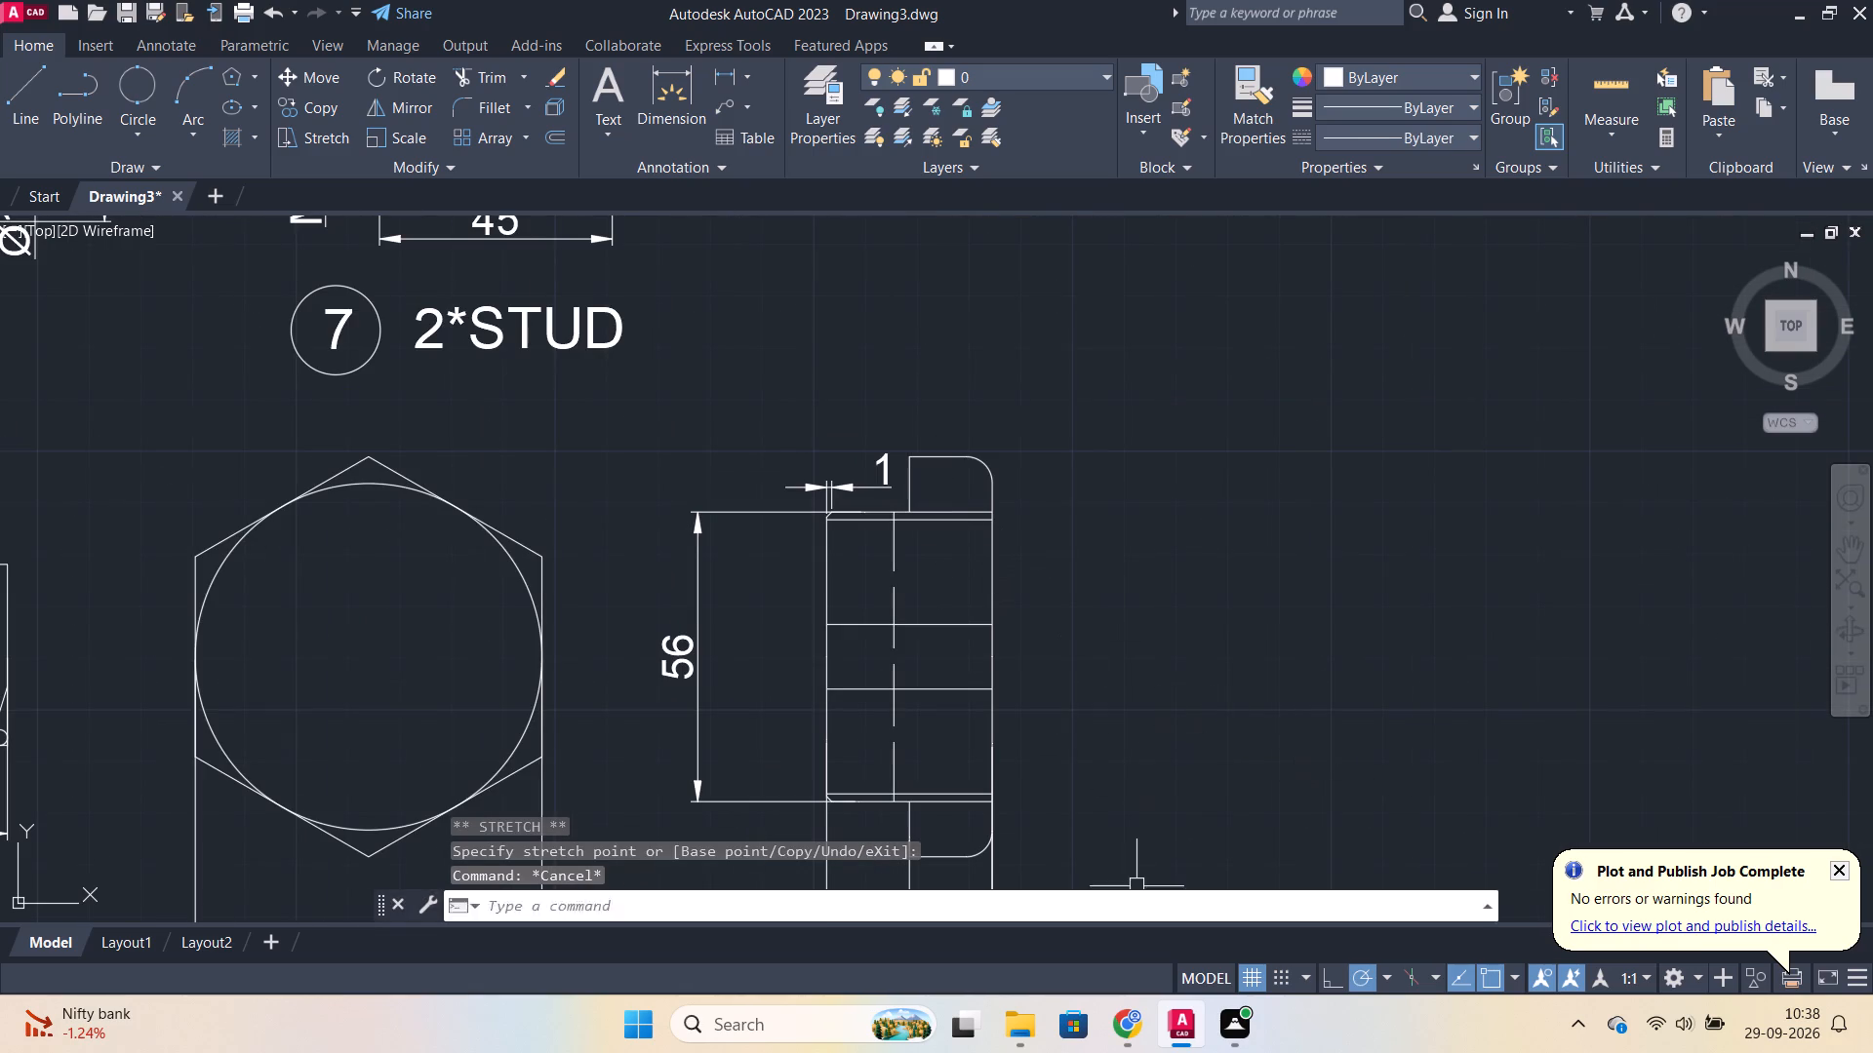
pyautogui.click(726, 76)
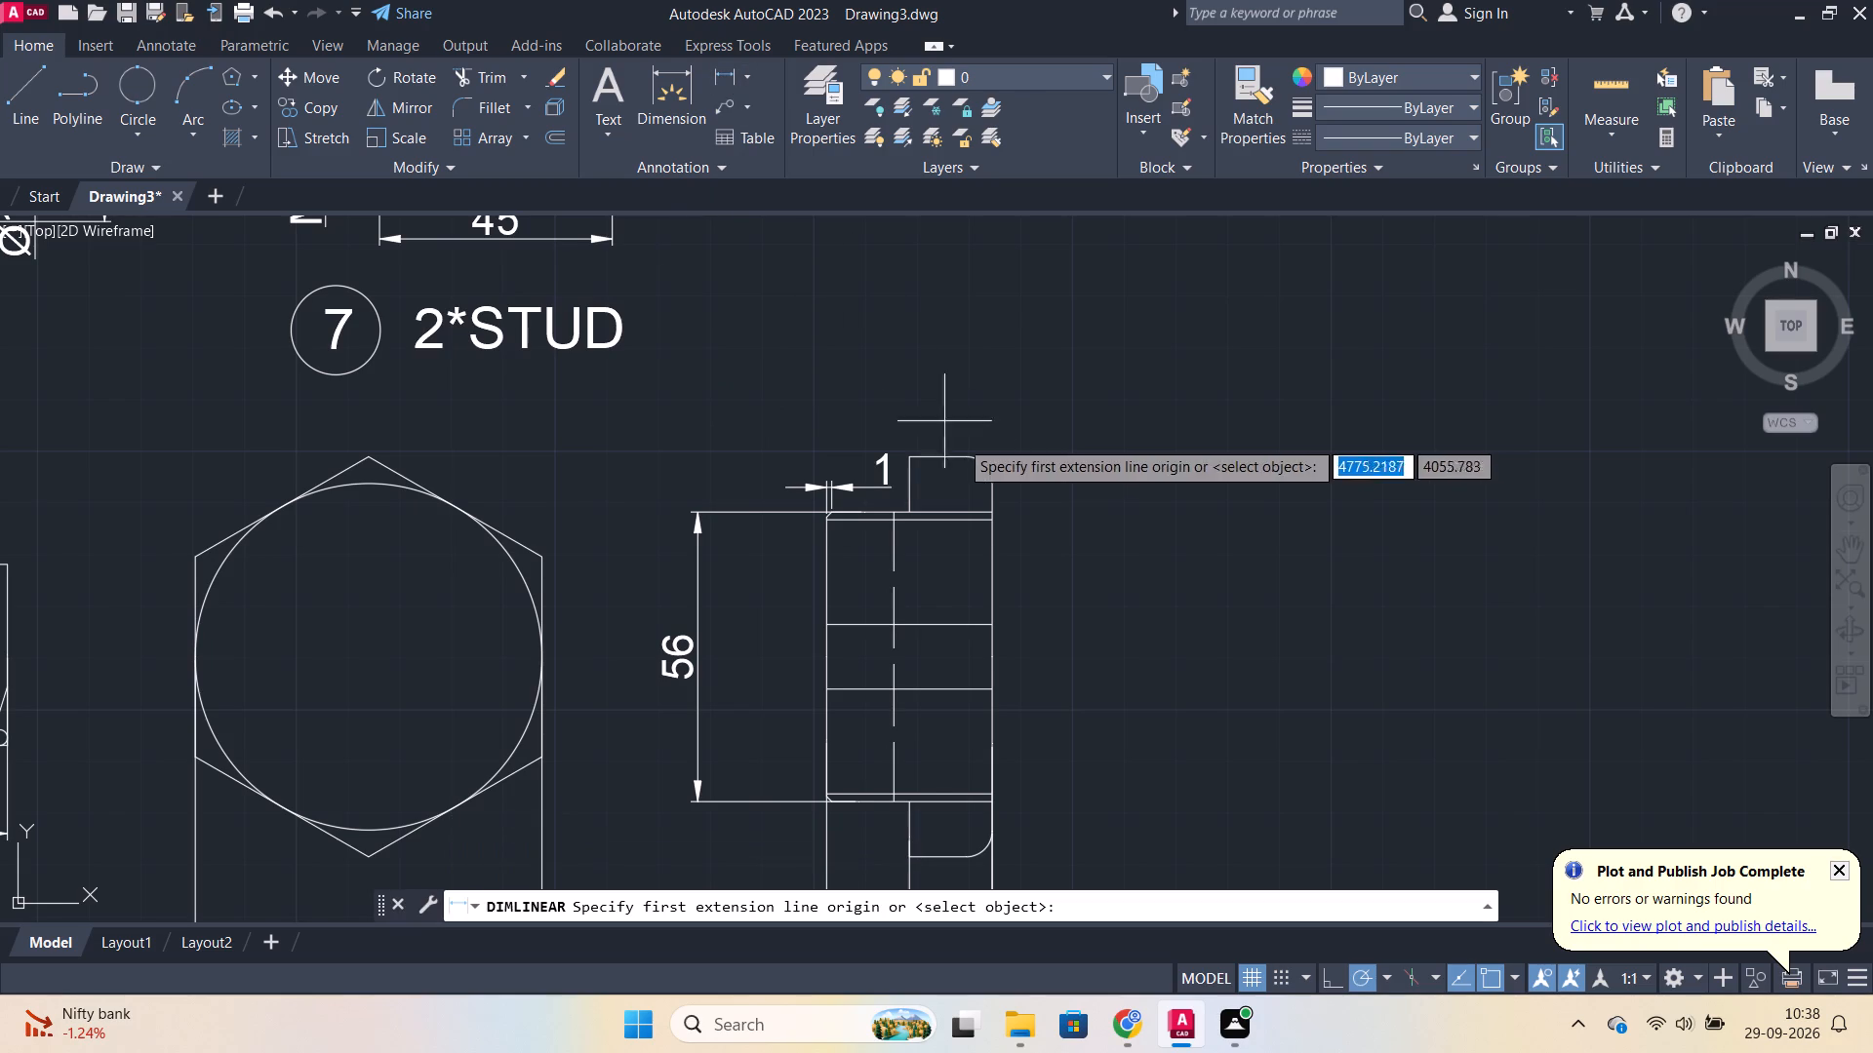
pyautogui.scroll(-1, 966, 442)
pyautogui.moveTo(1086, 521); pyautogui.dragTo(1076, 483, button='middle')
pyautogui.scroll(2, 958, 518)
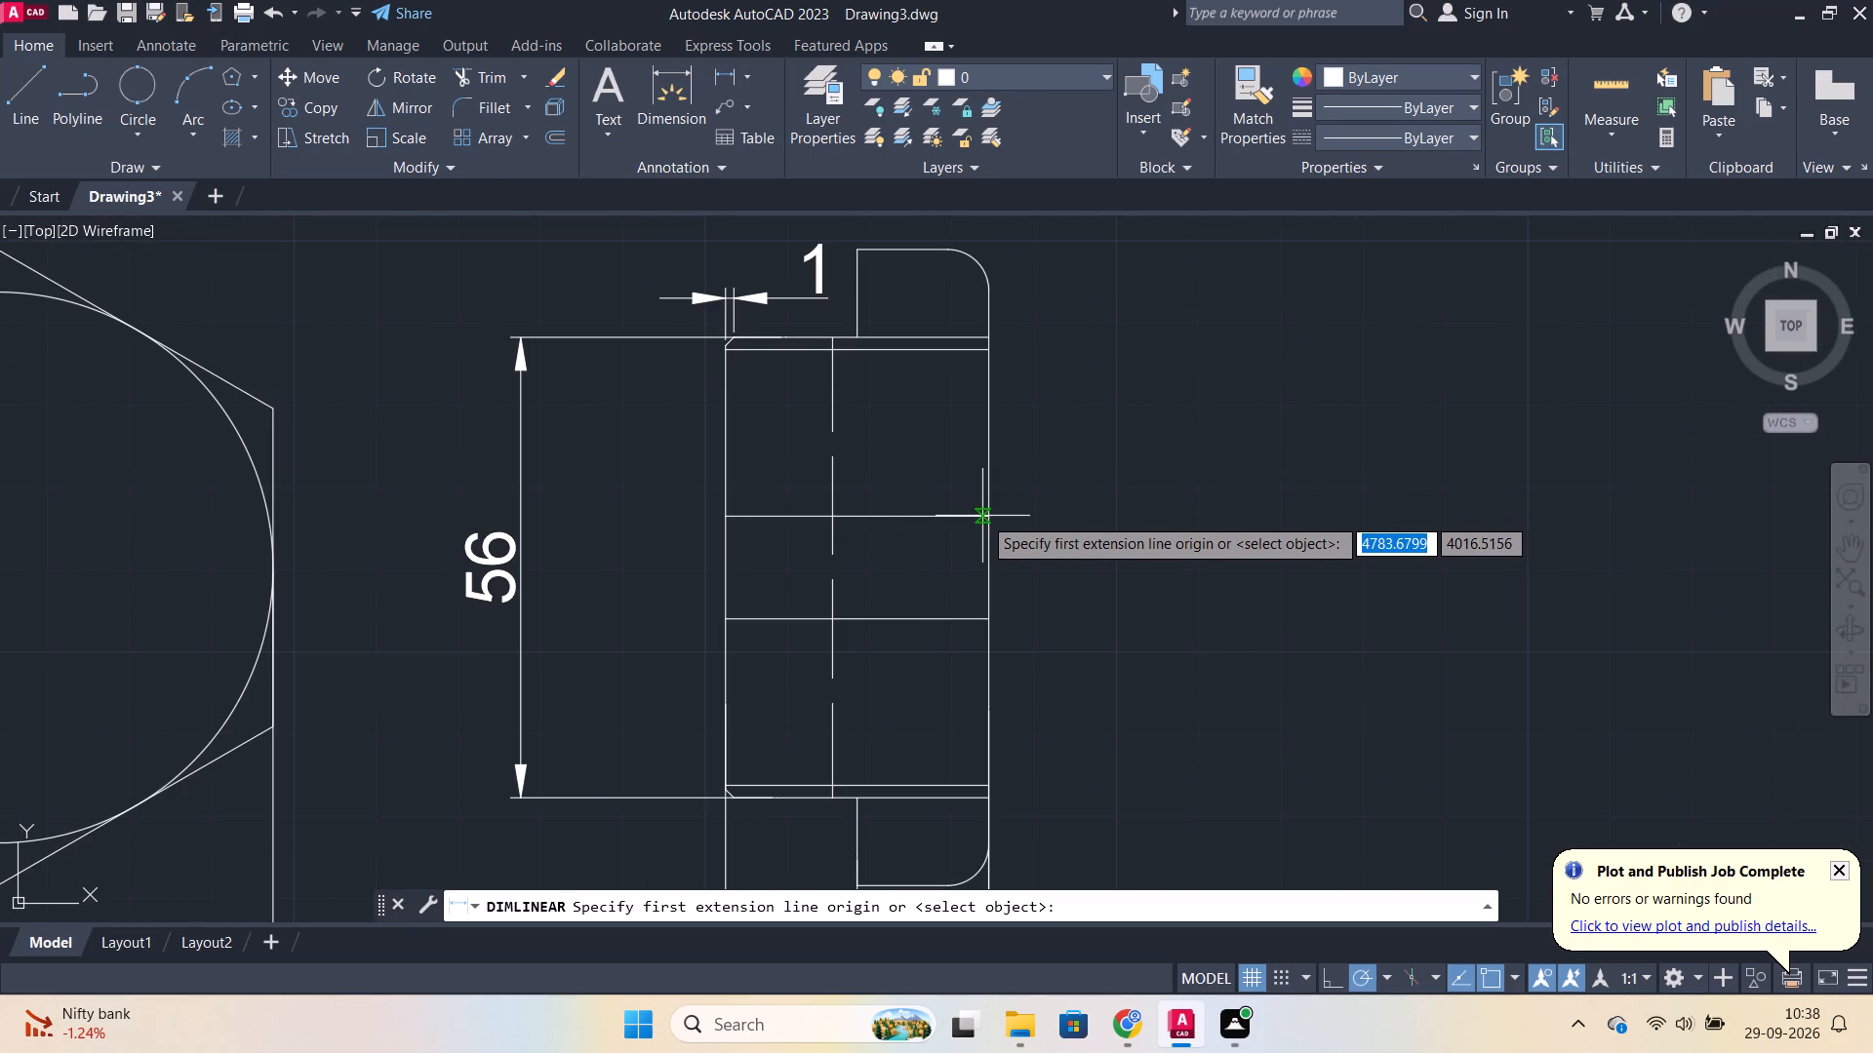
pyautogui.click(988, 516)
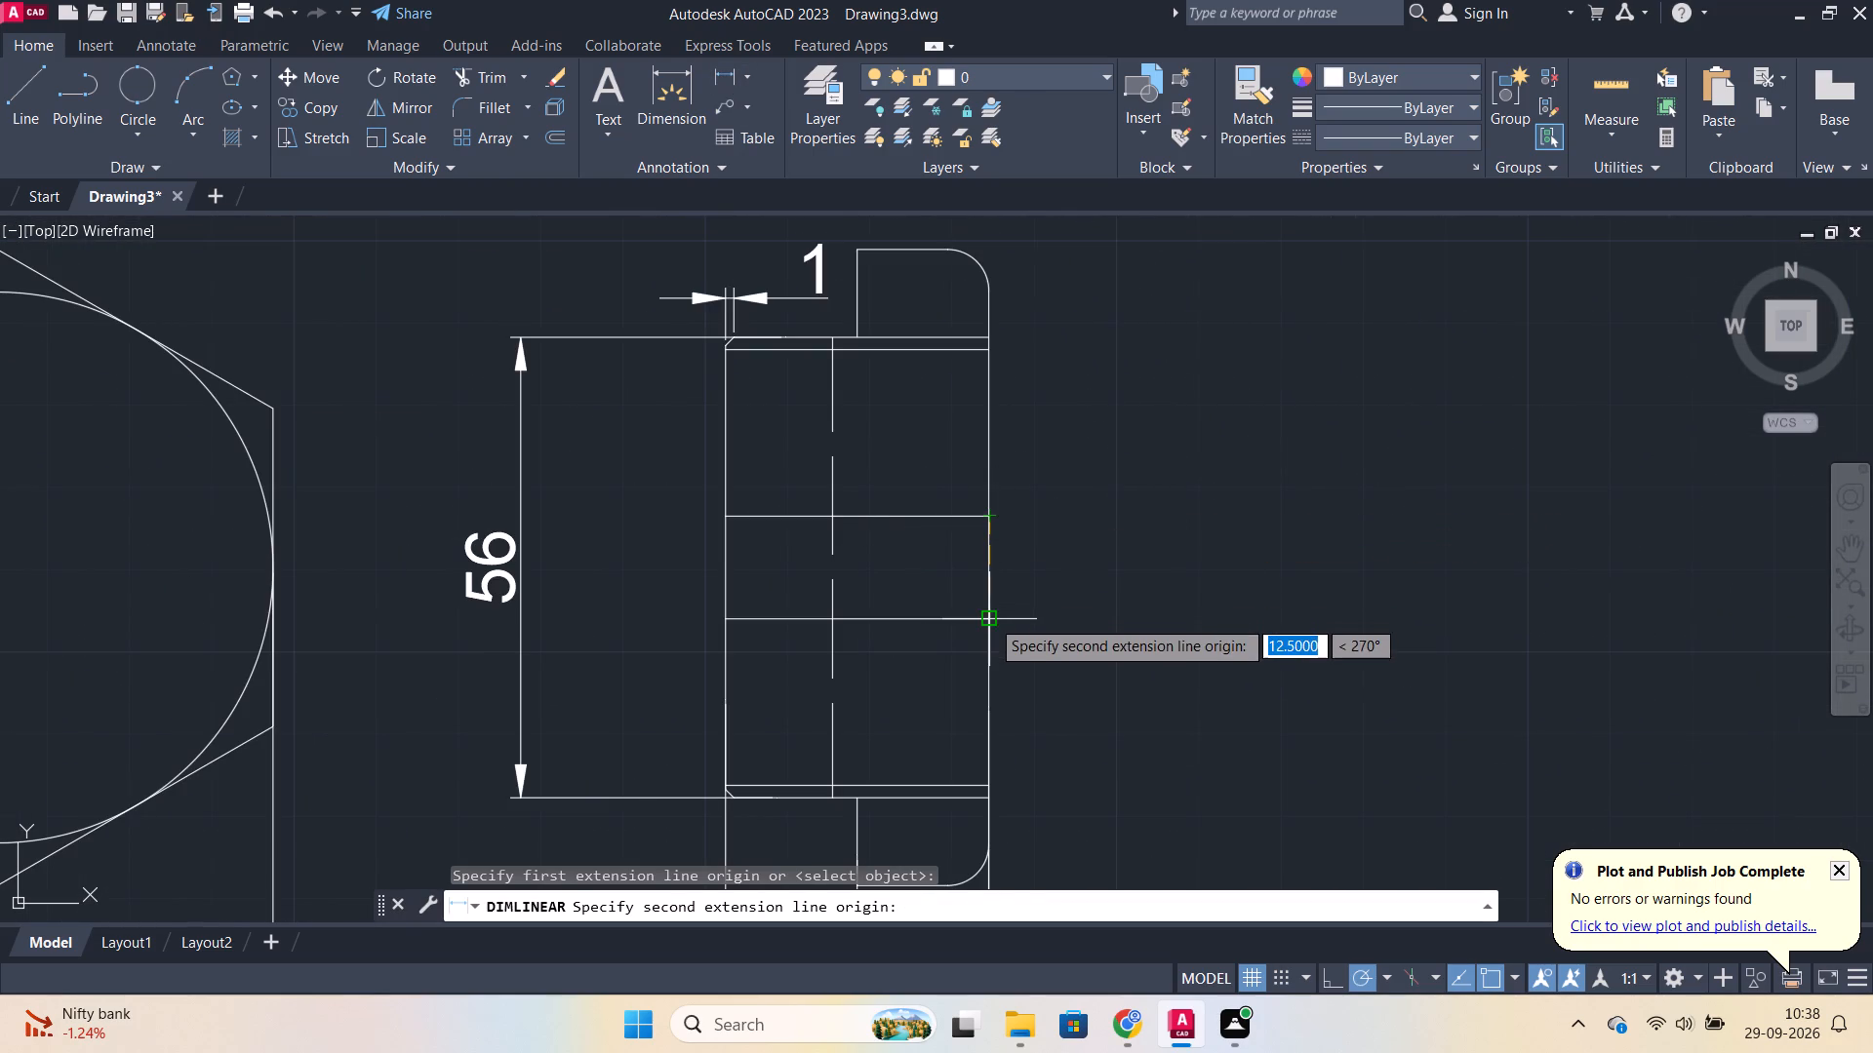
pyautogui.click(990, 618)
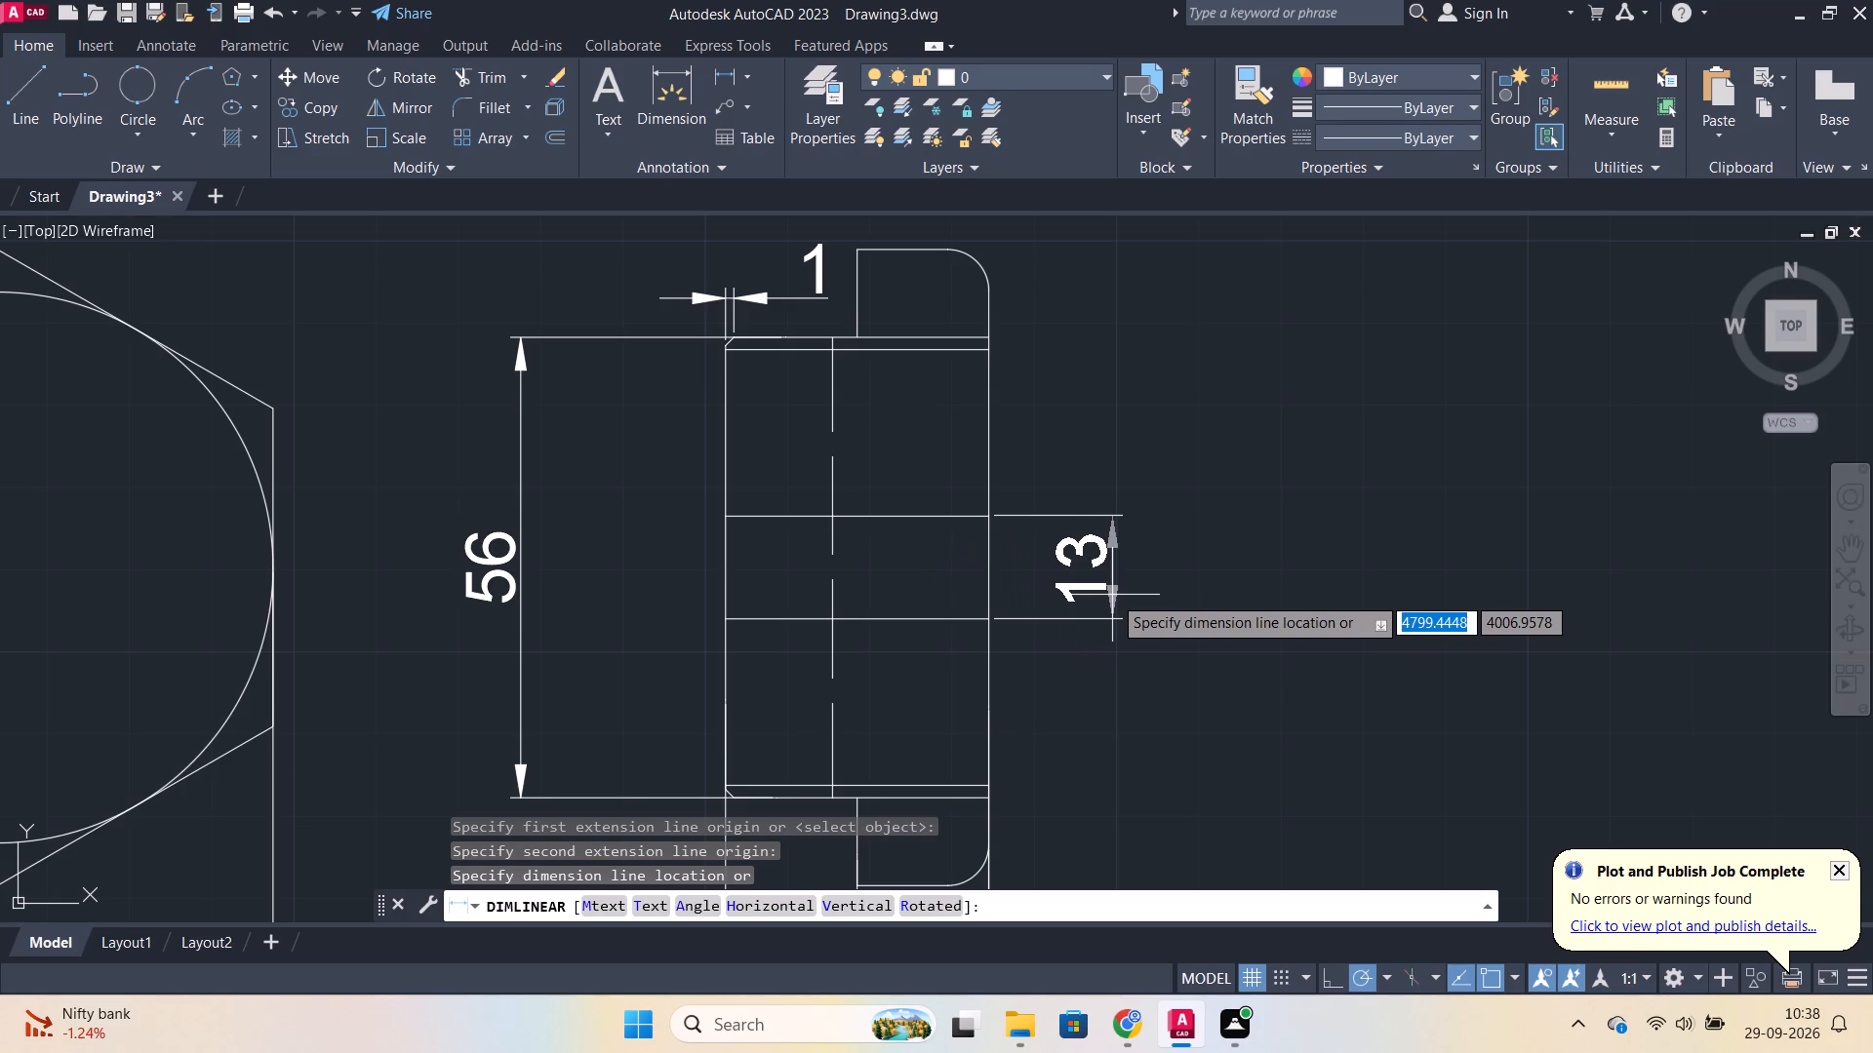
pyautogui.click(1112, 595)
# Change the bore dimension's text to Ø12.5, using the diameter symbol.
pyautogui.doubleClick(1090, 576)
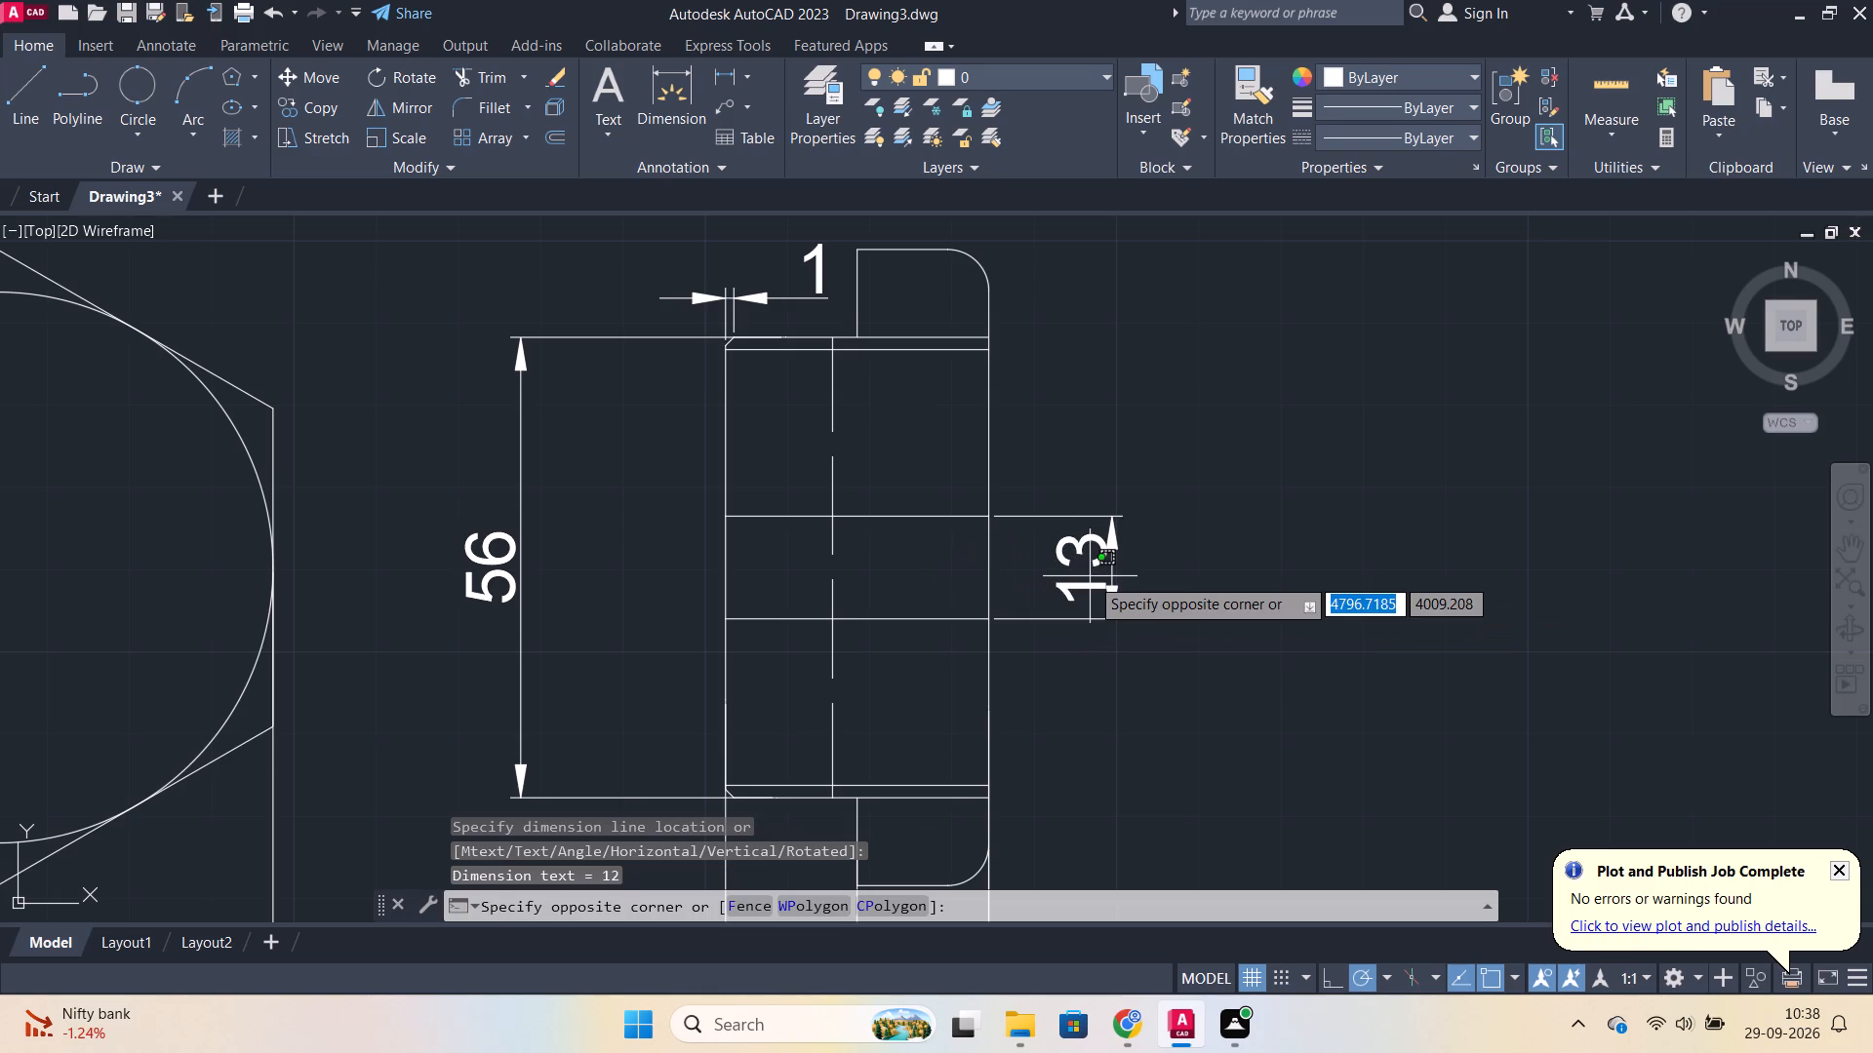
pyautogui.press('Escape')
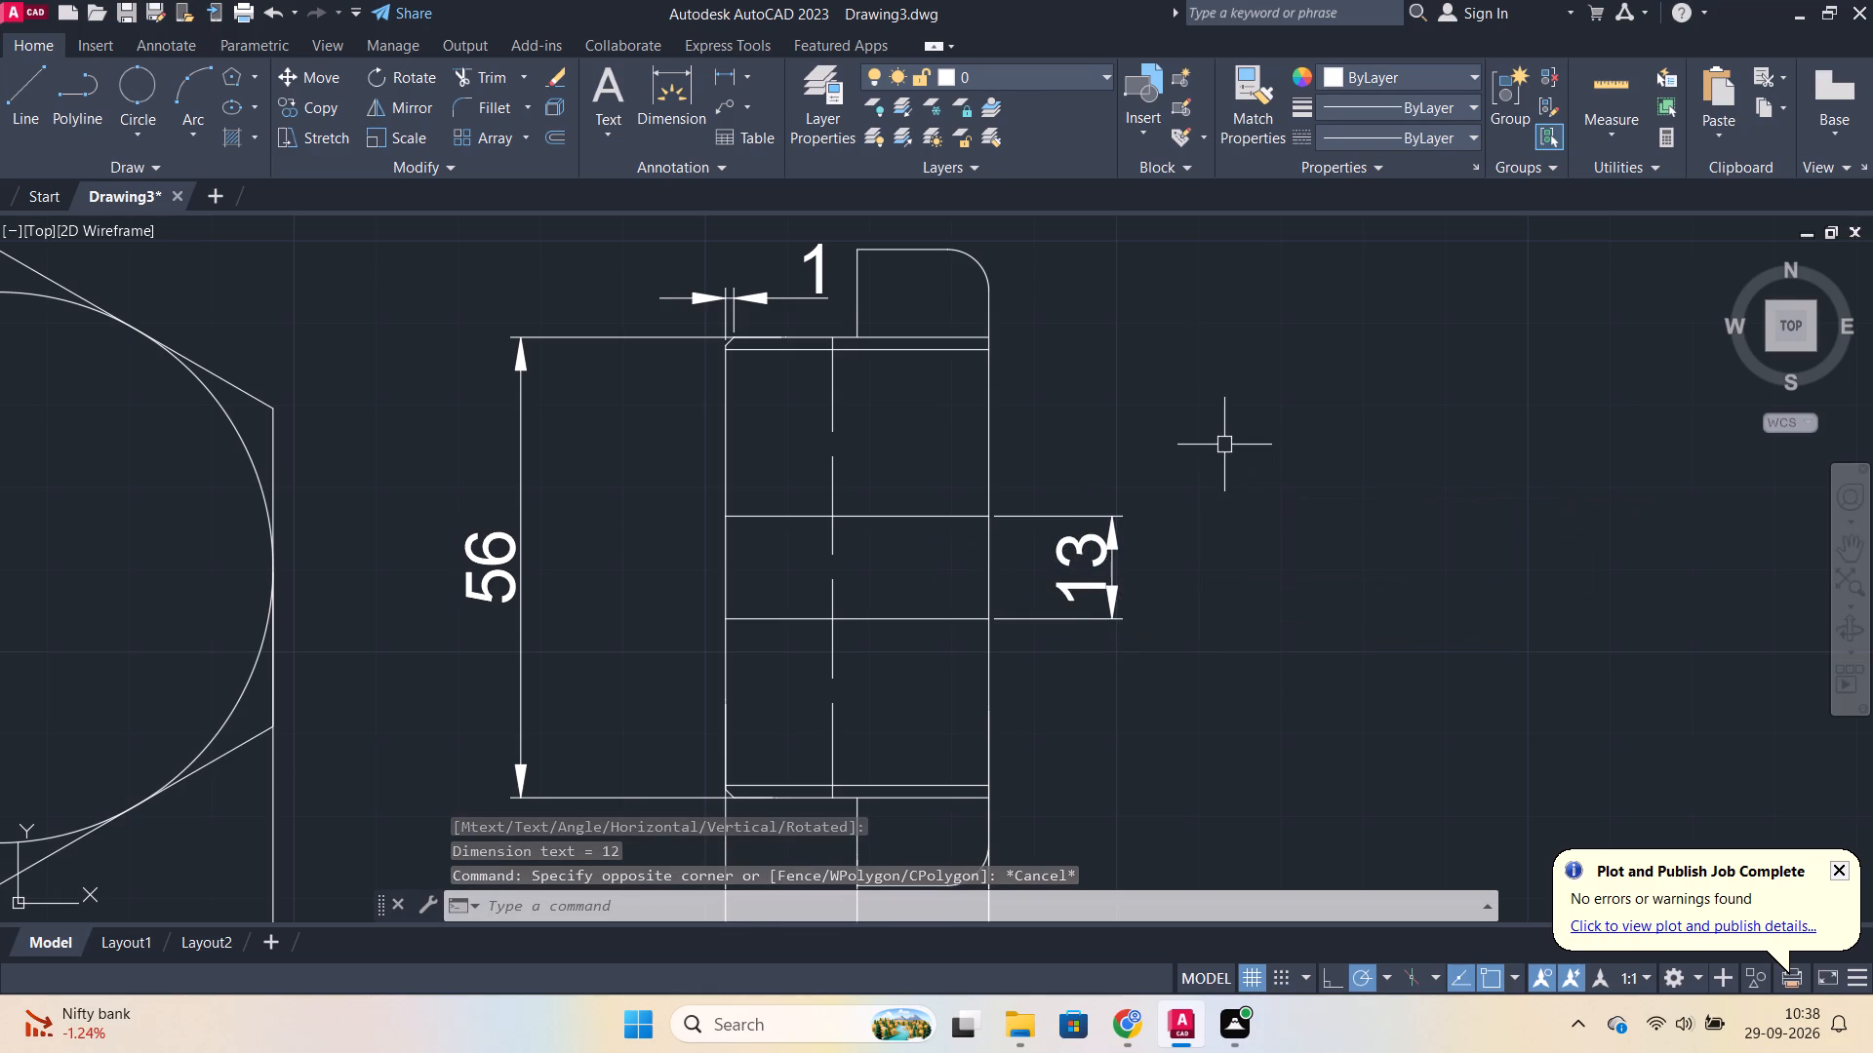
pyautogui.doubleClick(1109, 560)
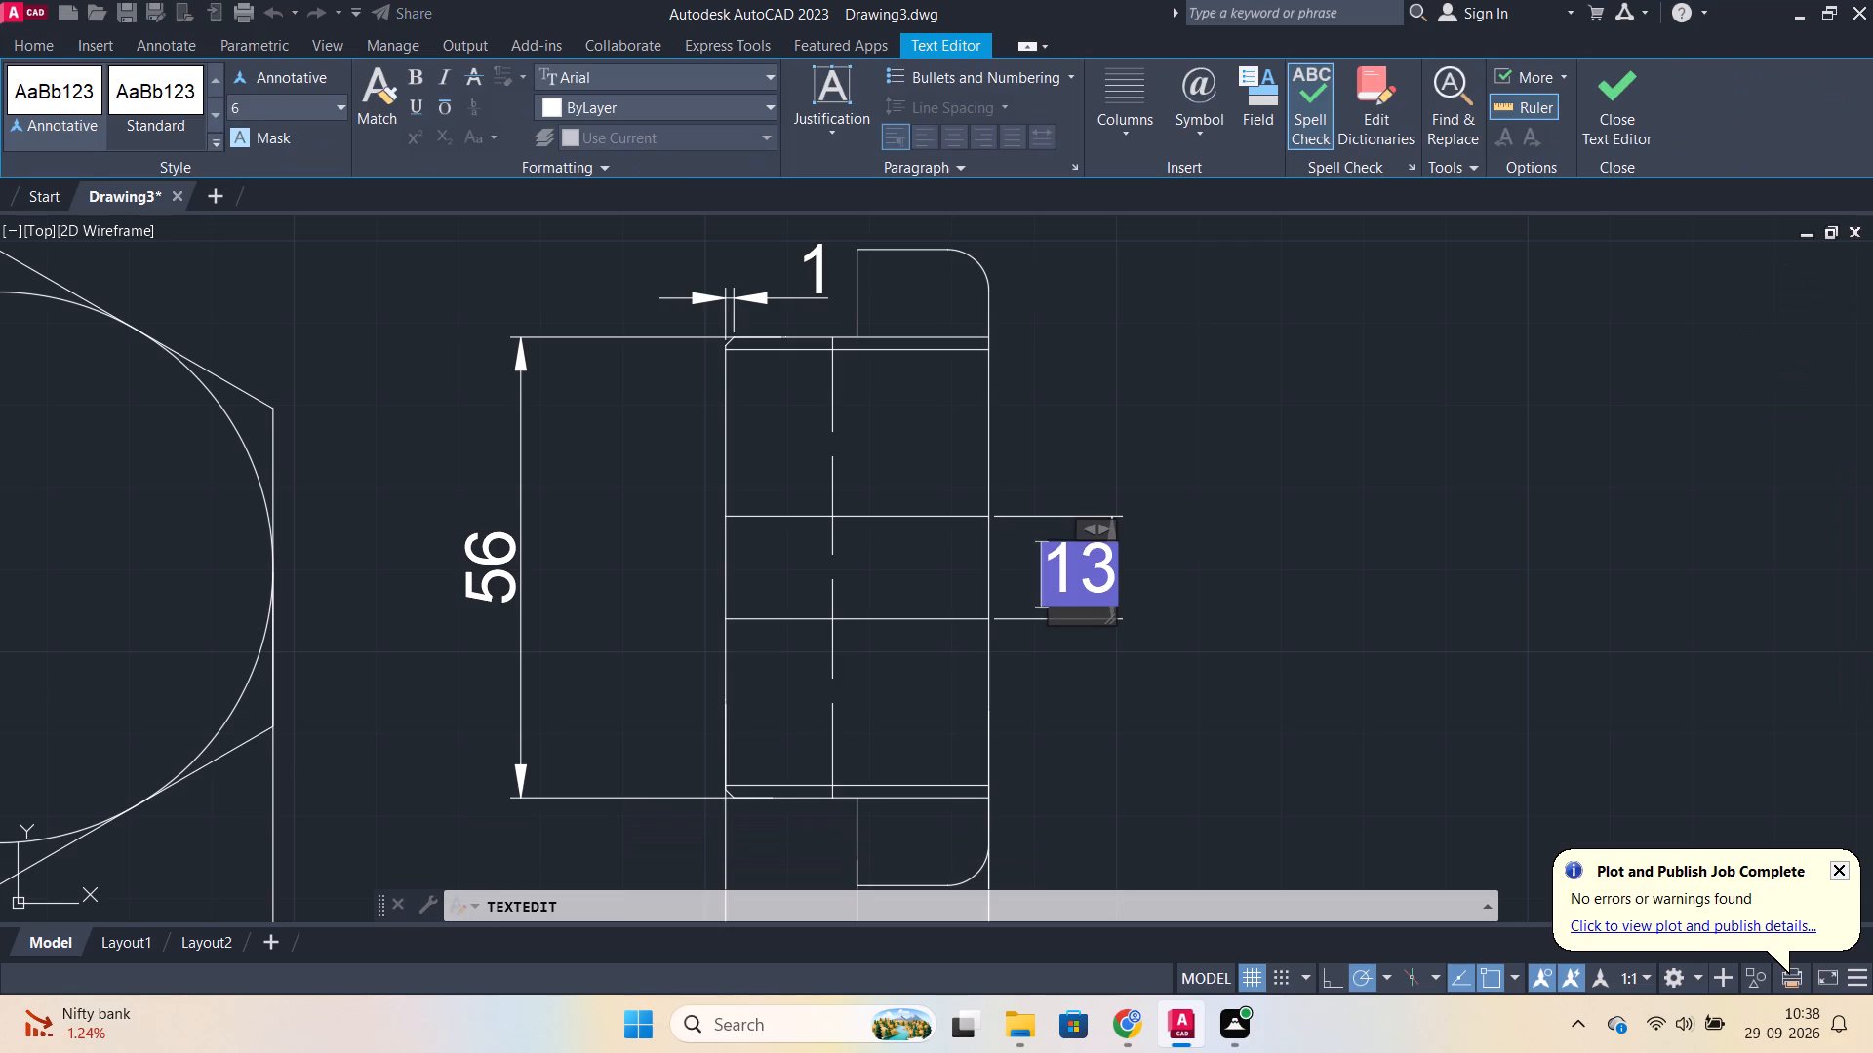
pyautogui.click(1194, 95)
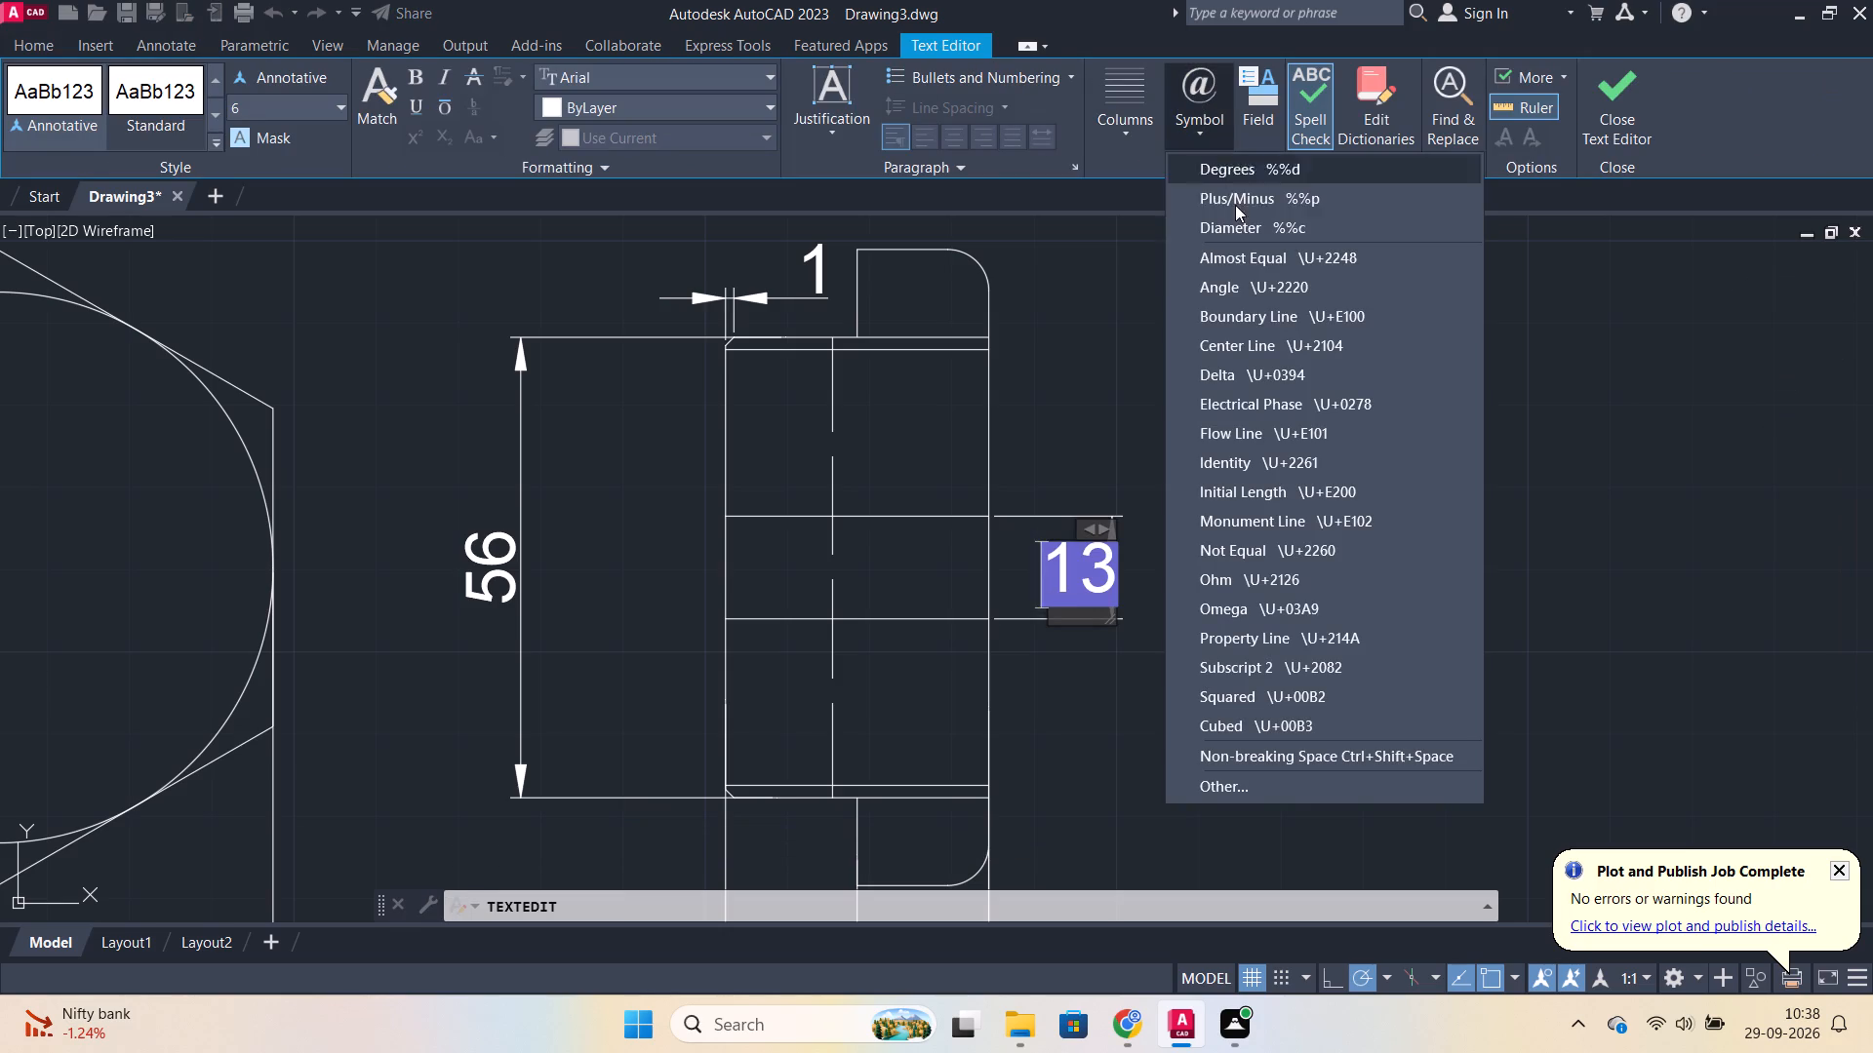
pyautogui.click(1244, 224)
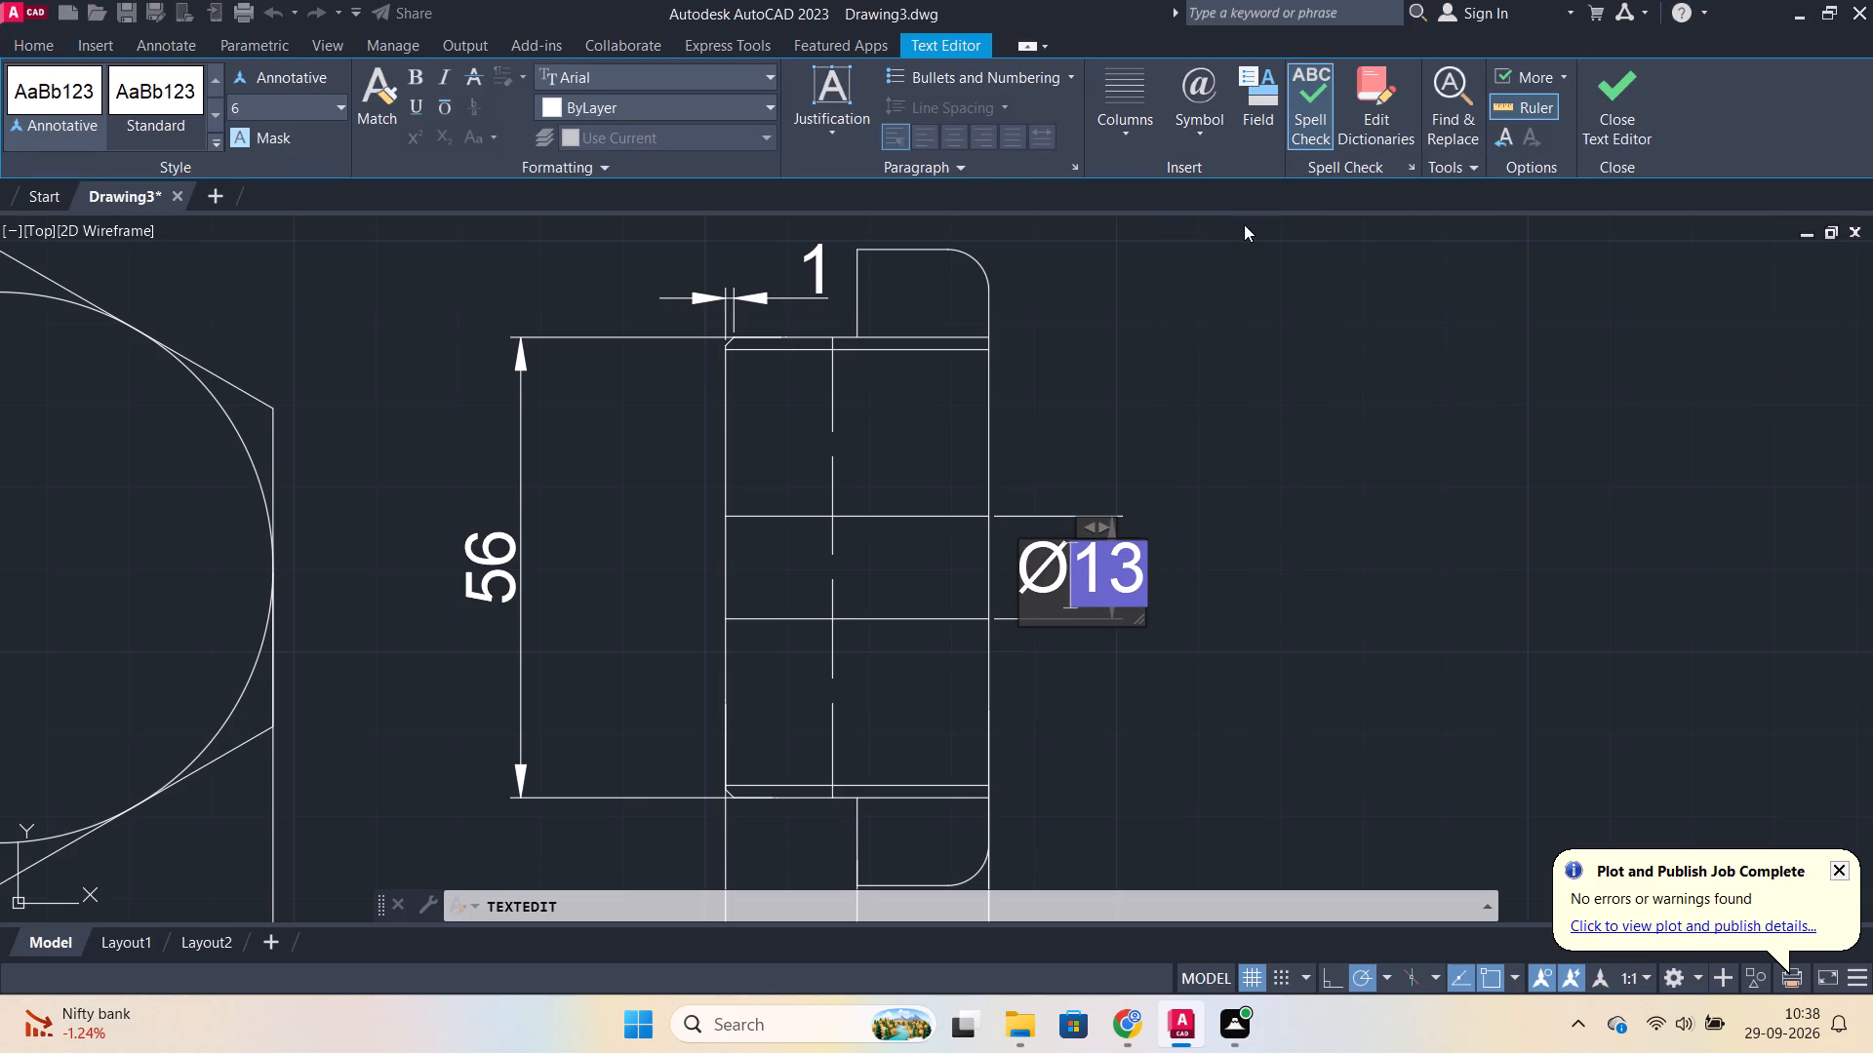
pyautogui.write('12')
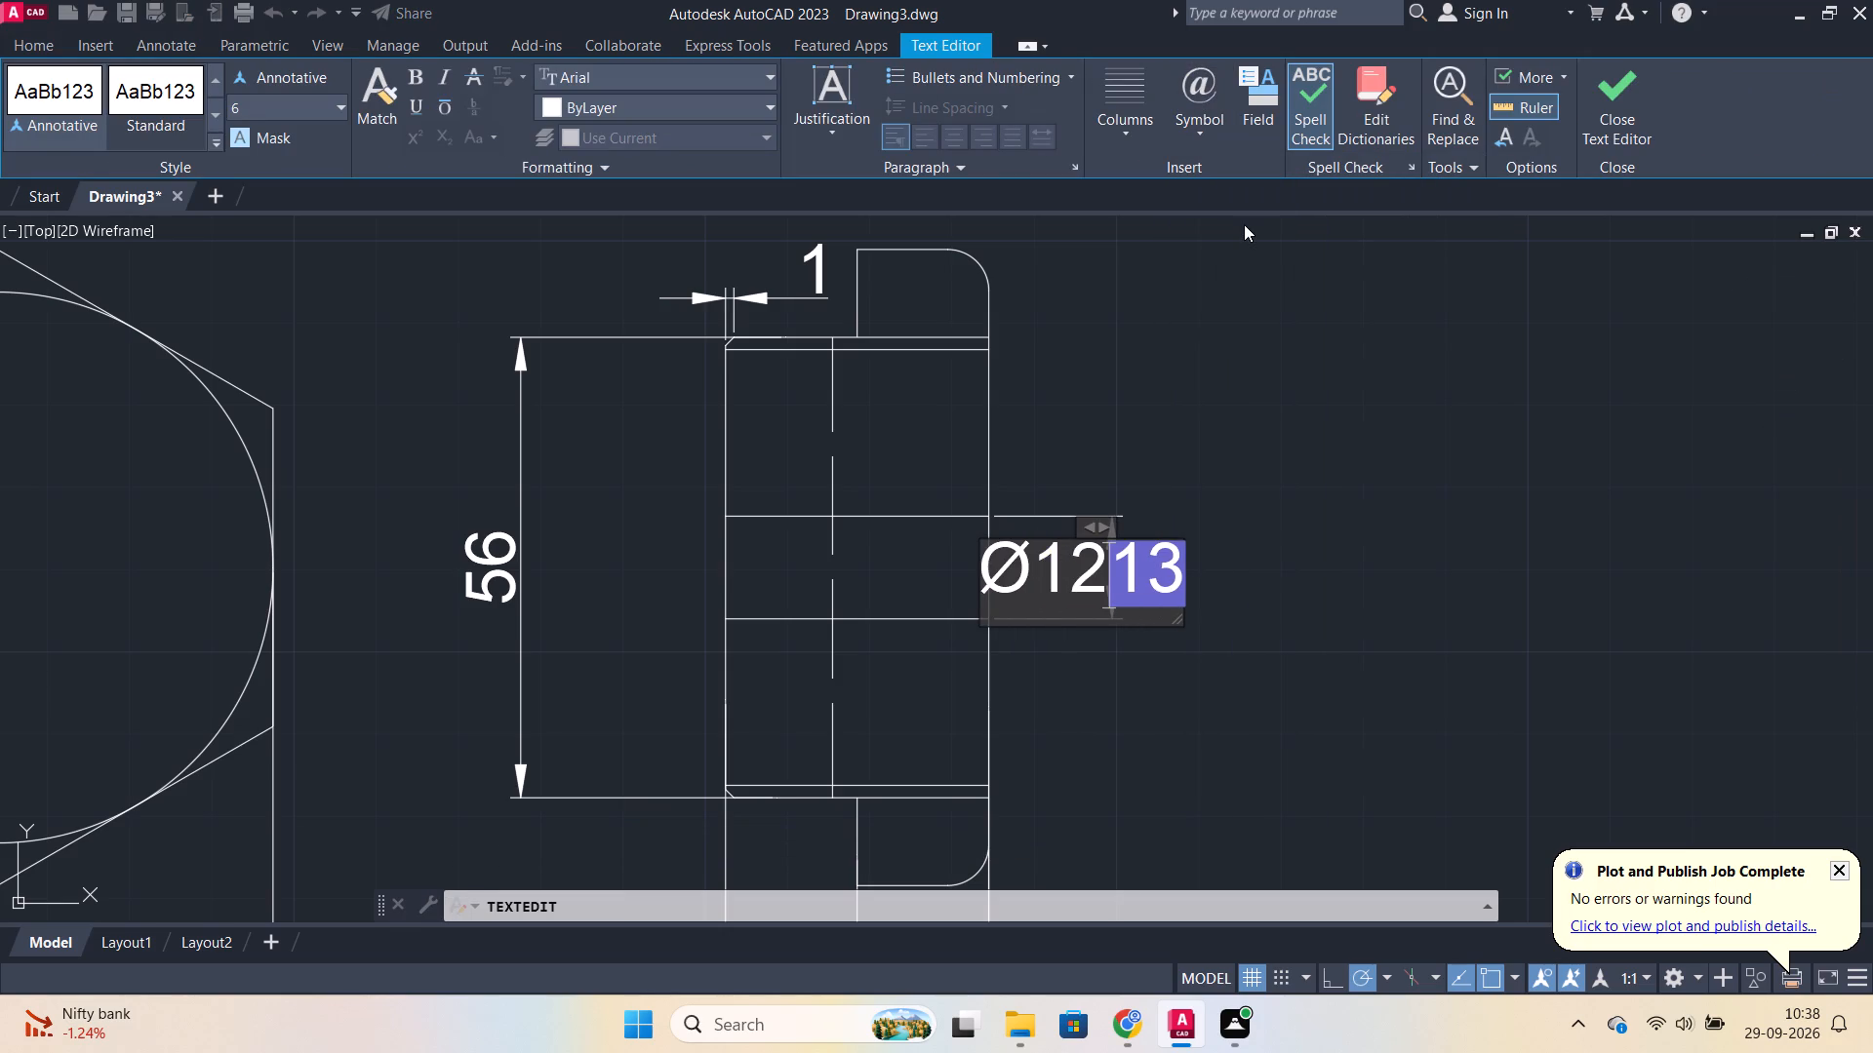
pyautogui.press('.')
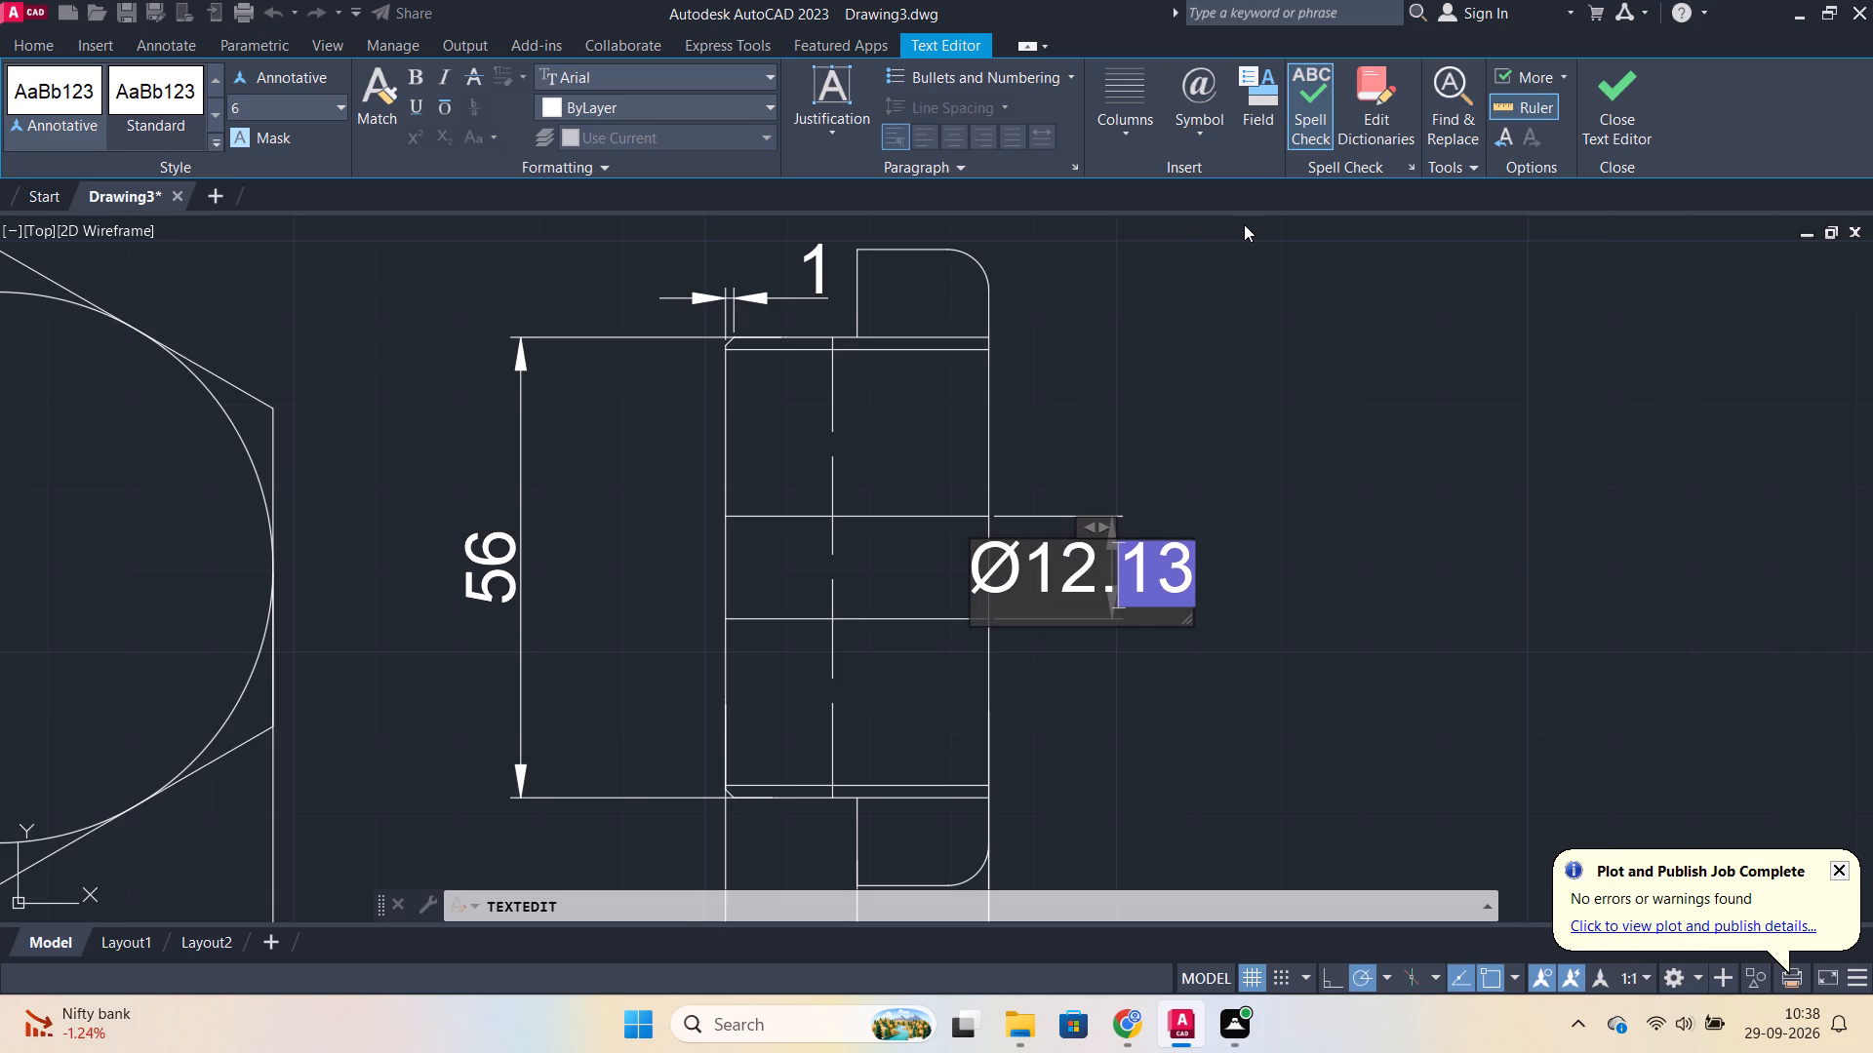
pyautogui.press('5')
pyautogui.press('Right')
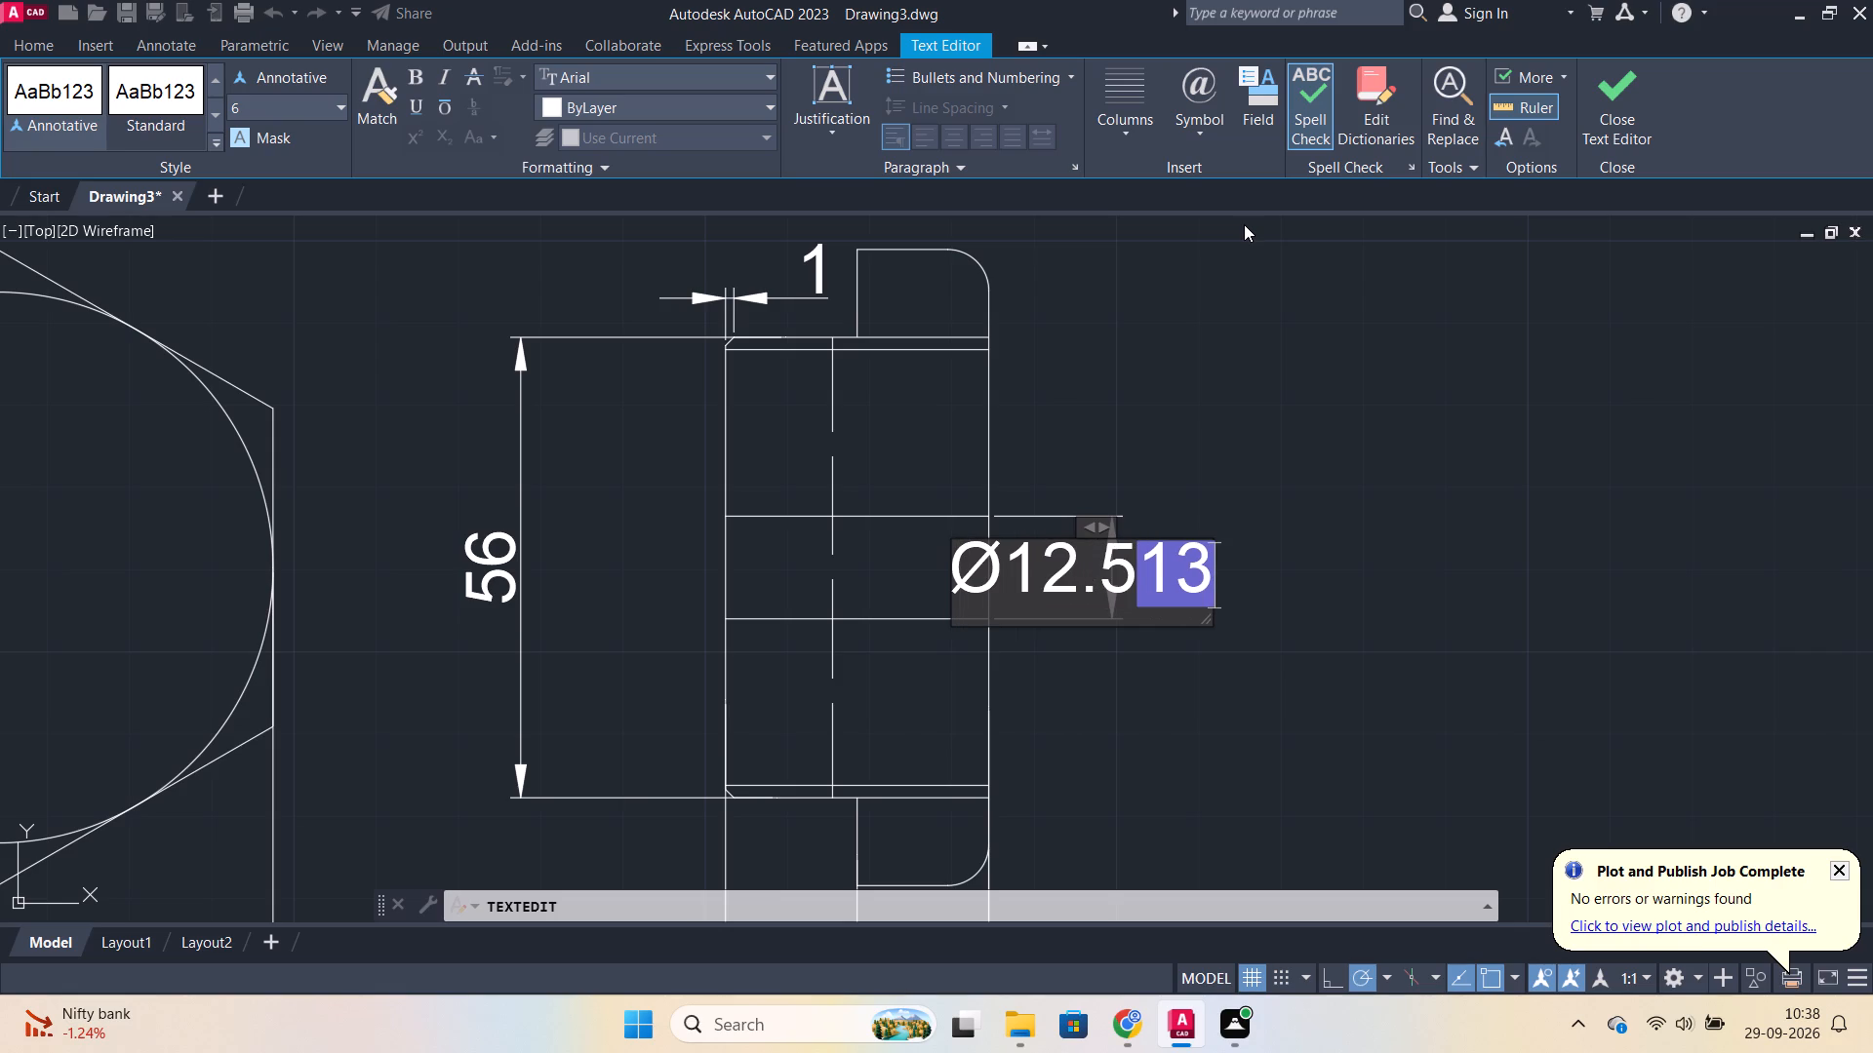
pyautogui.press('BackSpace')
pyautogui.press('BackSpace')
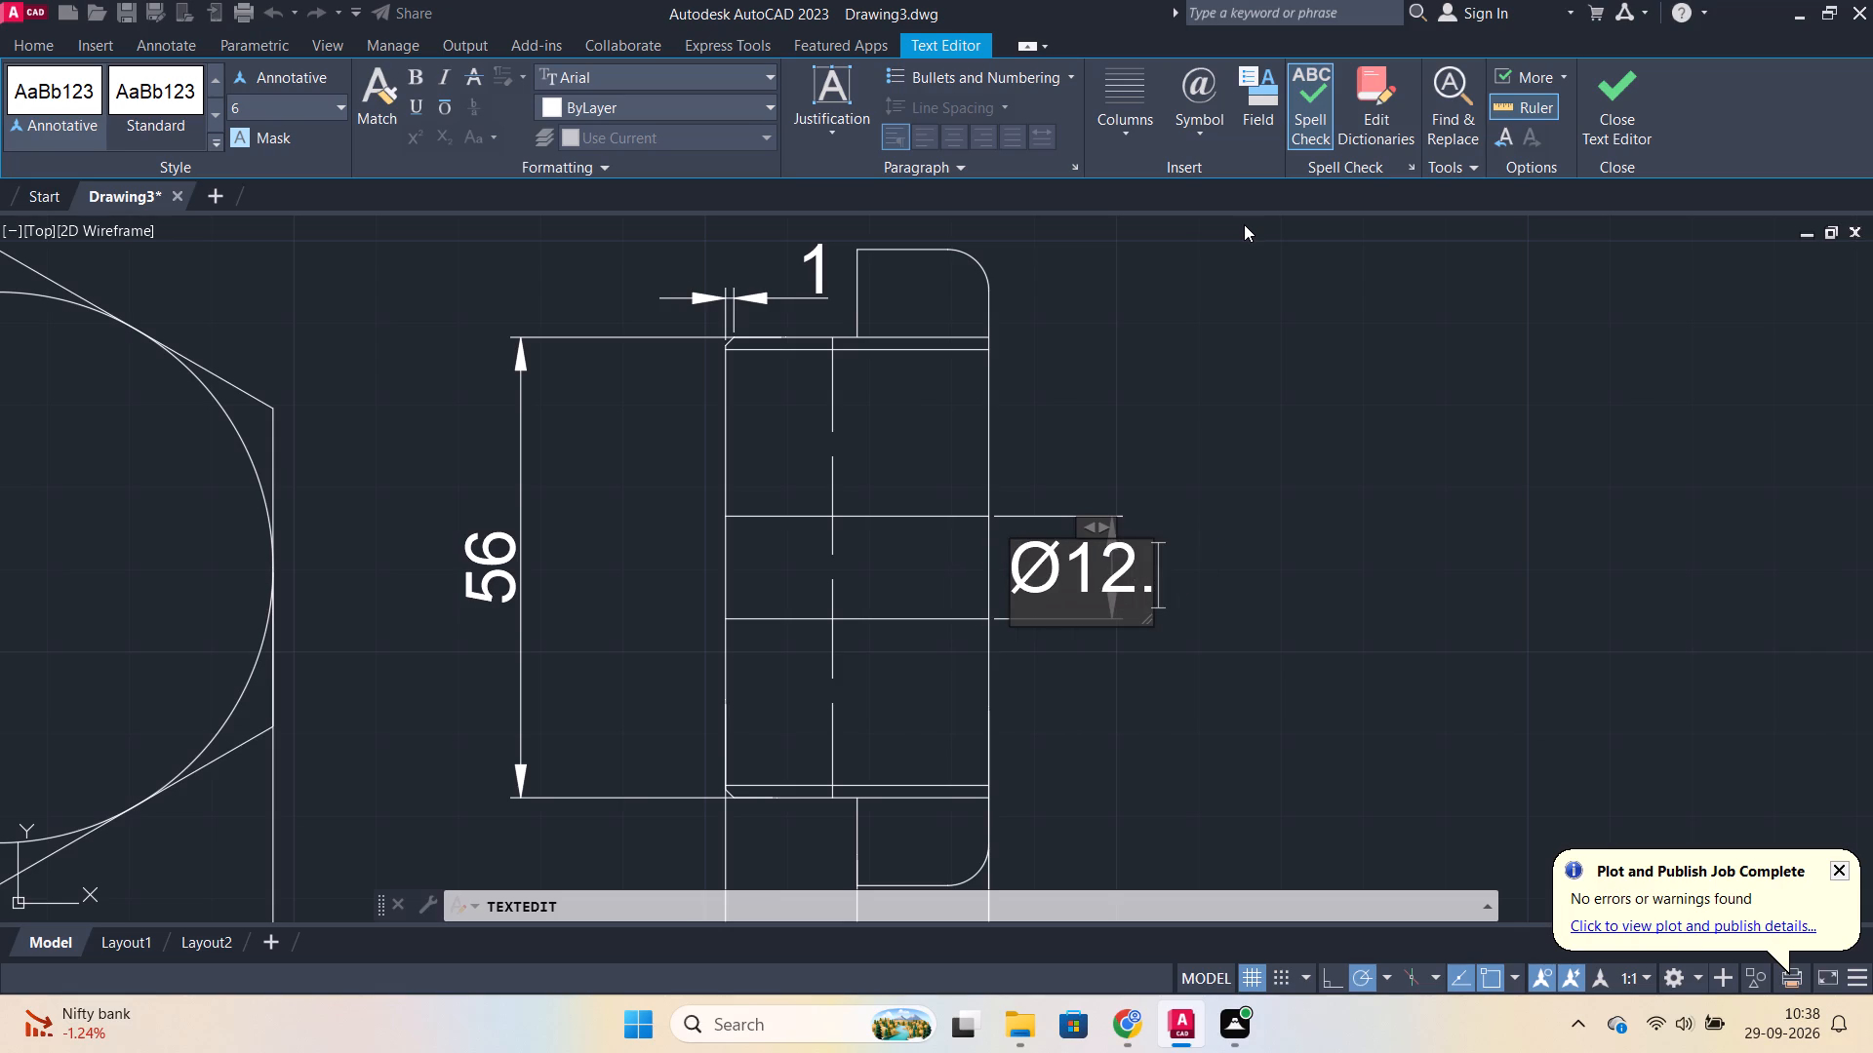
pyautogui.press('5')
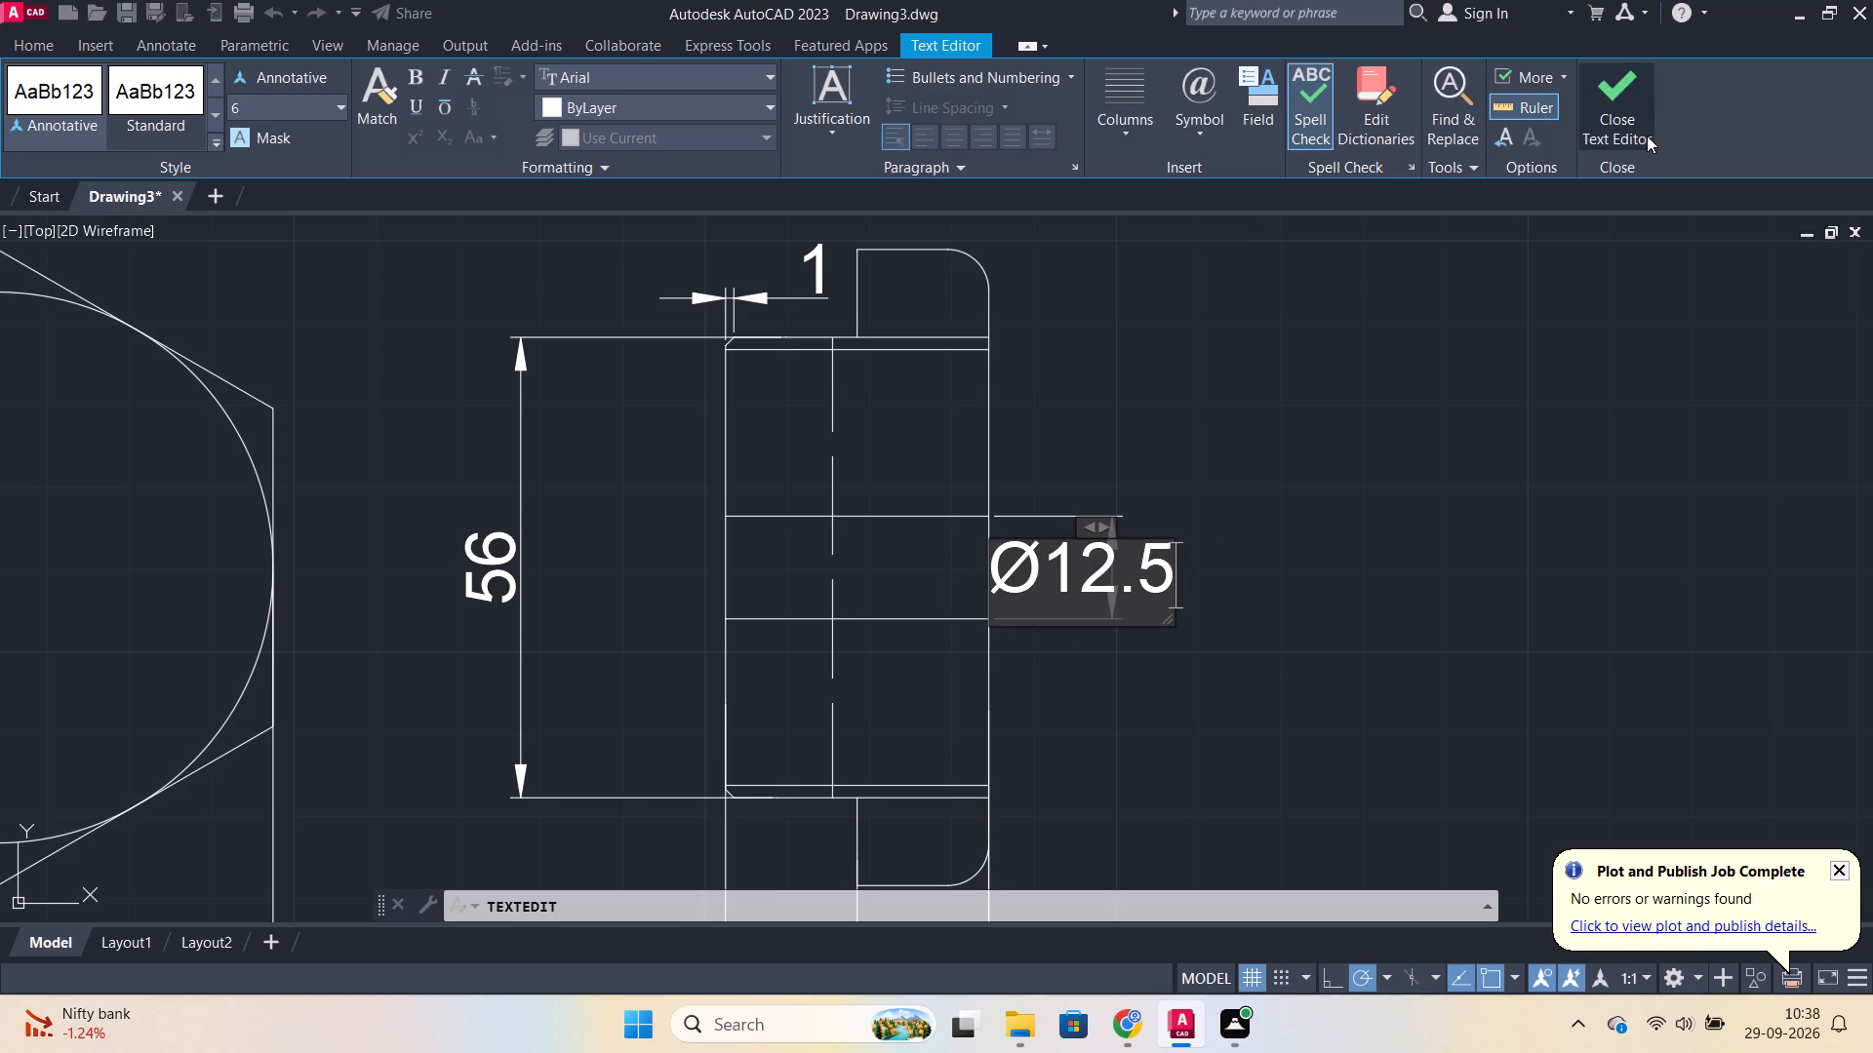
pyautogui.click(1589, 129)
pyautogui.scroll(-1, 1524, 402)
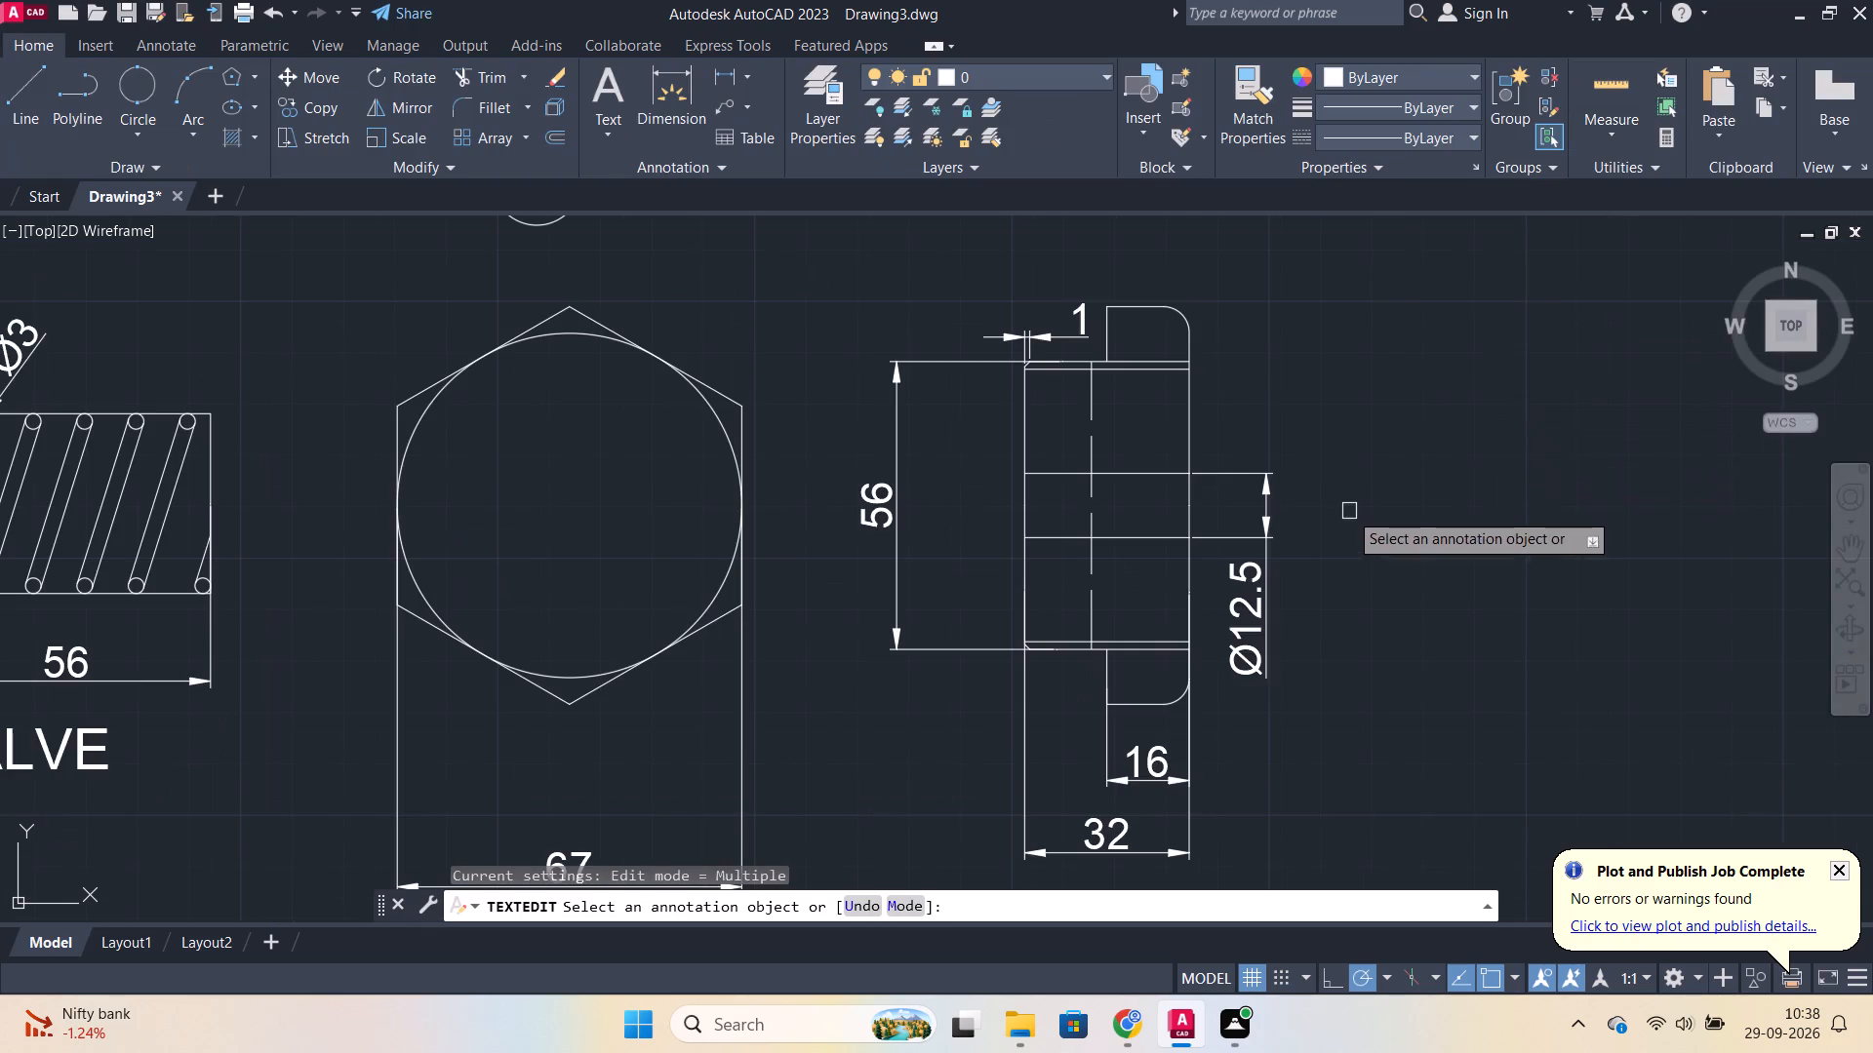
# Add a radius dimension to the flange's upper rounded corner in the side view, placed outside the outline.
pyautogui.scroll(1, 1393, 577)
pyautogui.moveTo(1266, 528); pyautogui.dragTo(1165, 374, button='middle')
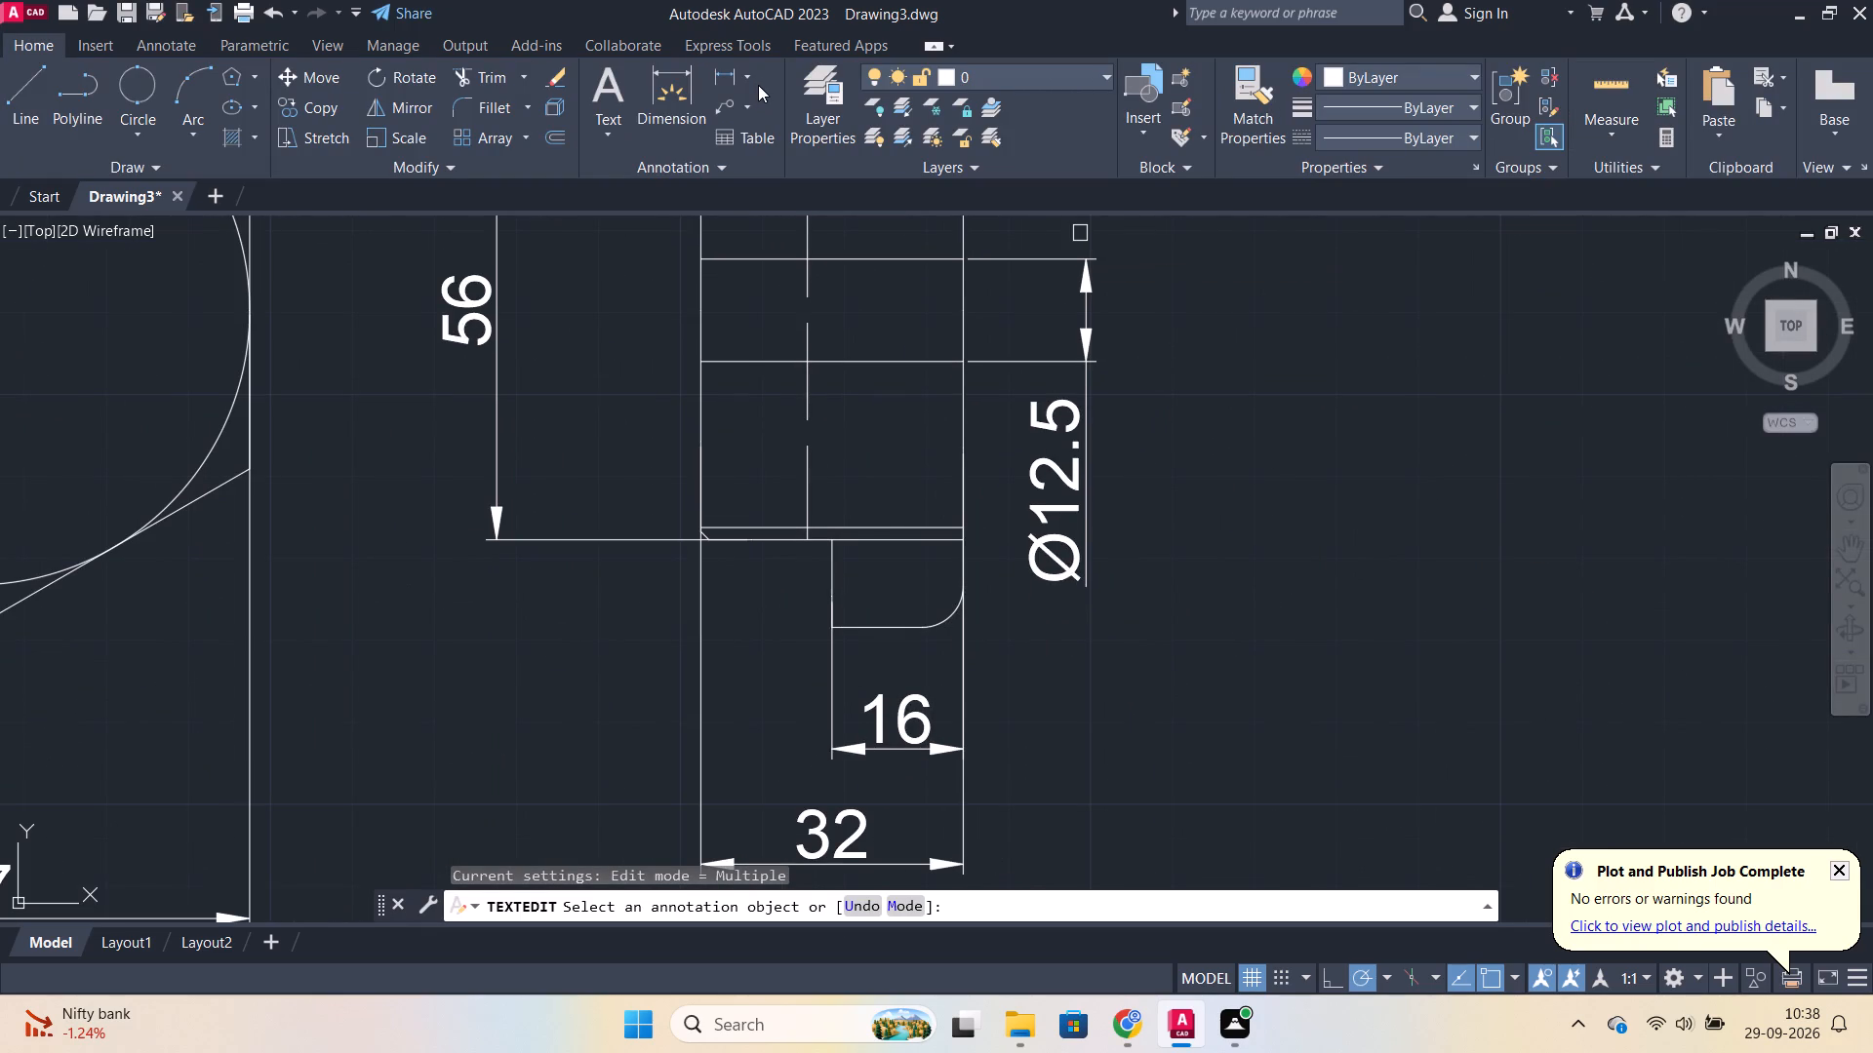
pyautogui.click(754, 83)
pyautogui.click(782, 325)
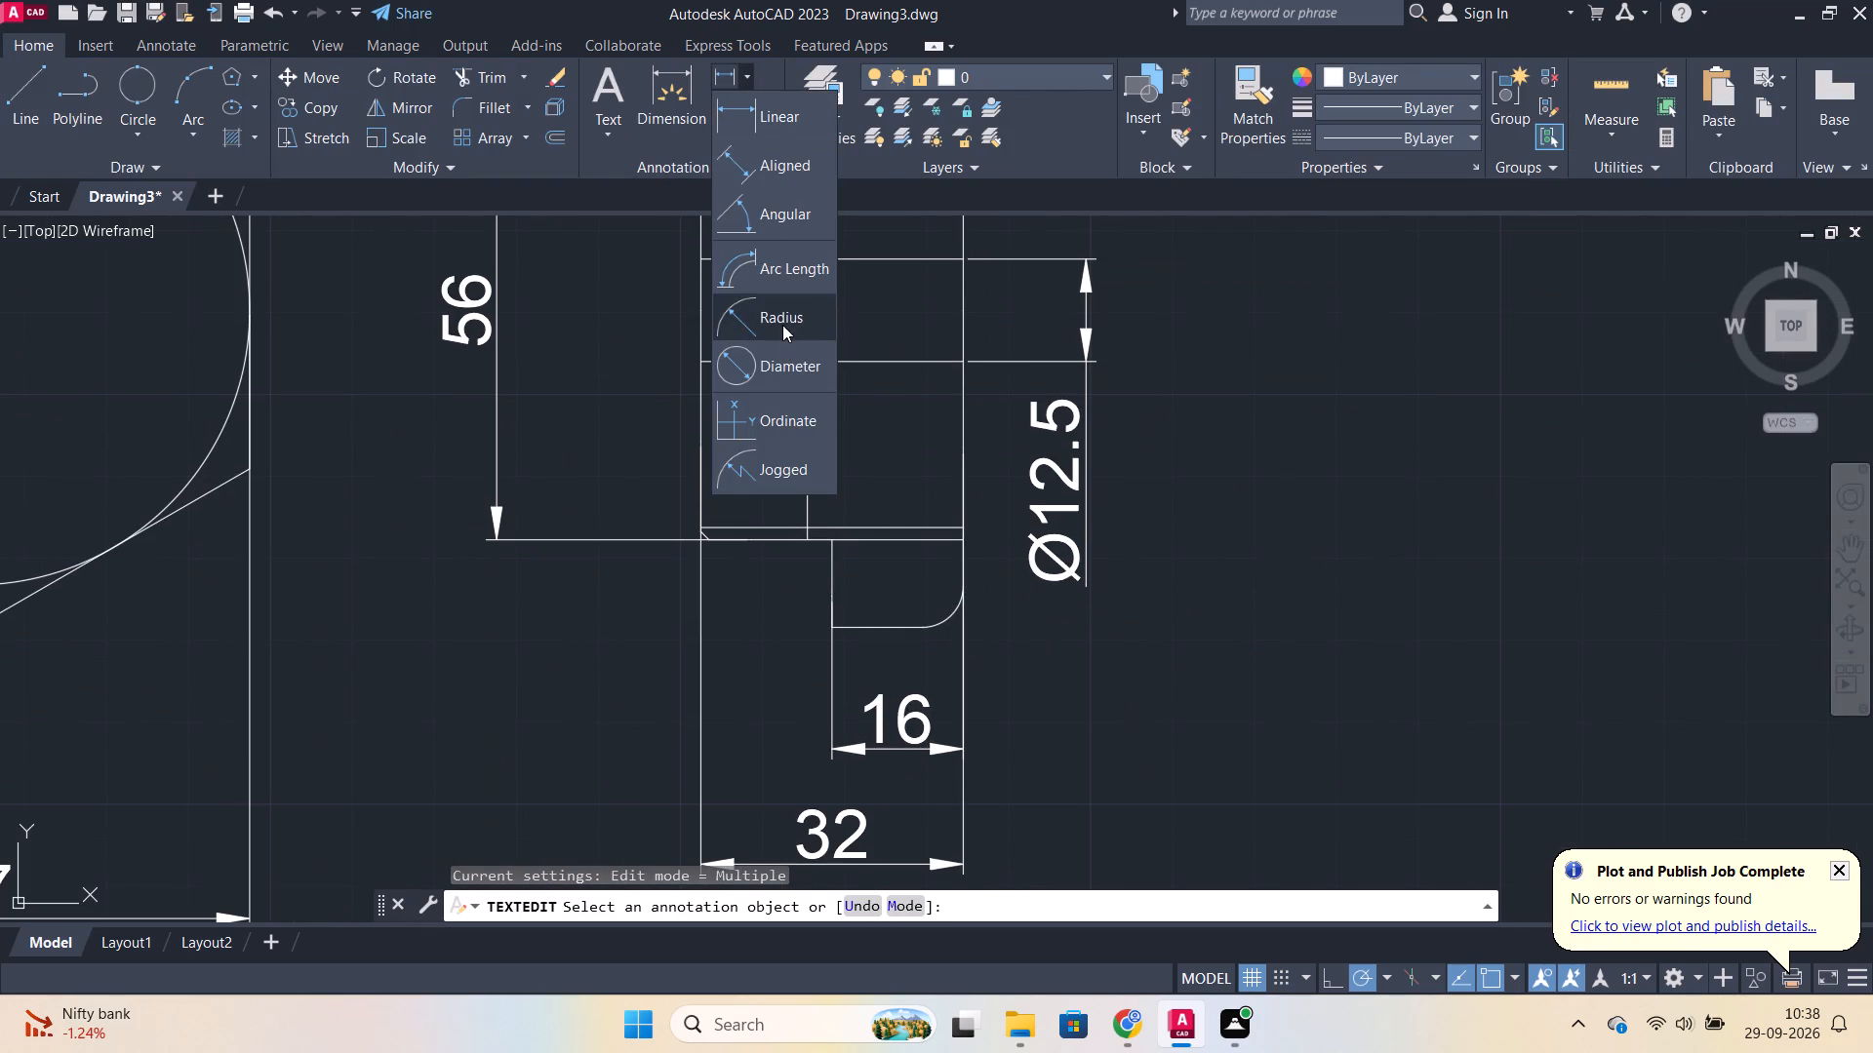
pyautogui.moveTo(1206, 359); pyautogui.dragTo(1151, 496, button='middle')
pyautogui.scroll(-1, 1140, 391)
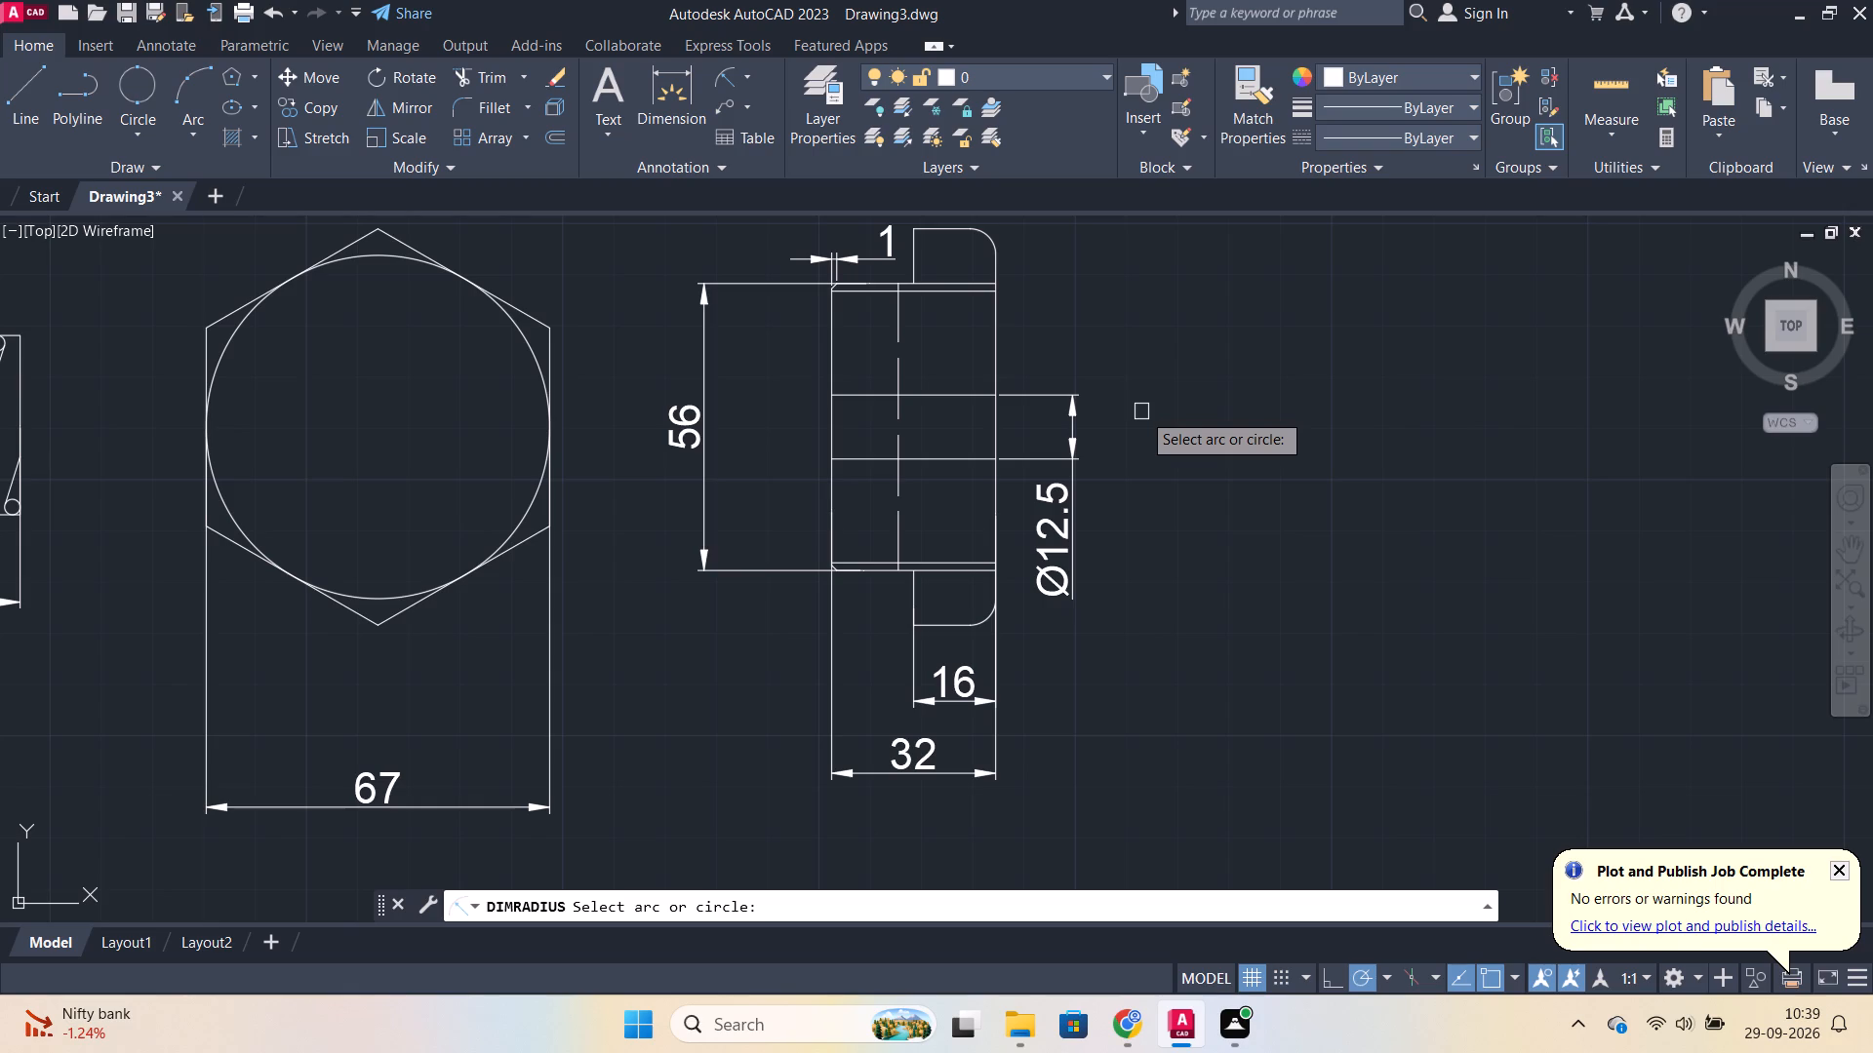
pyautogui.click(1000, 245)
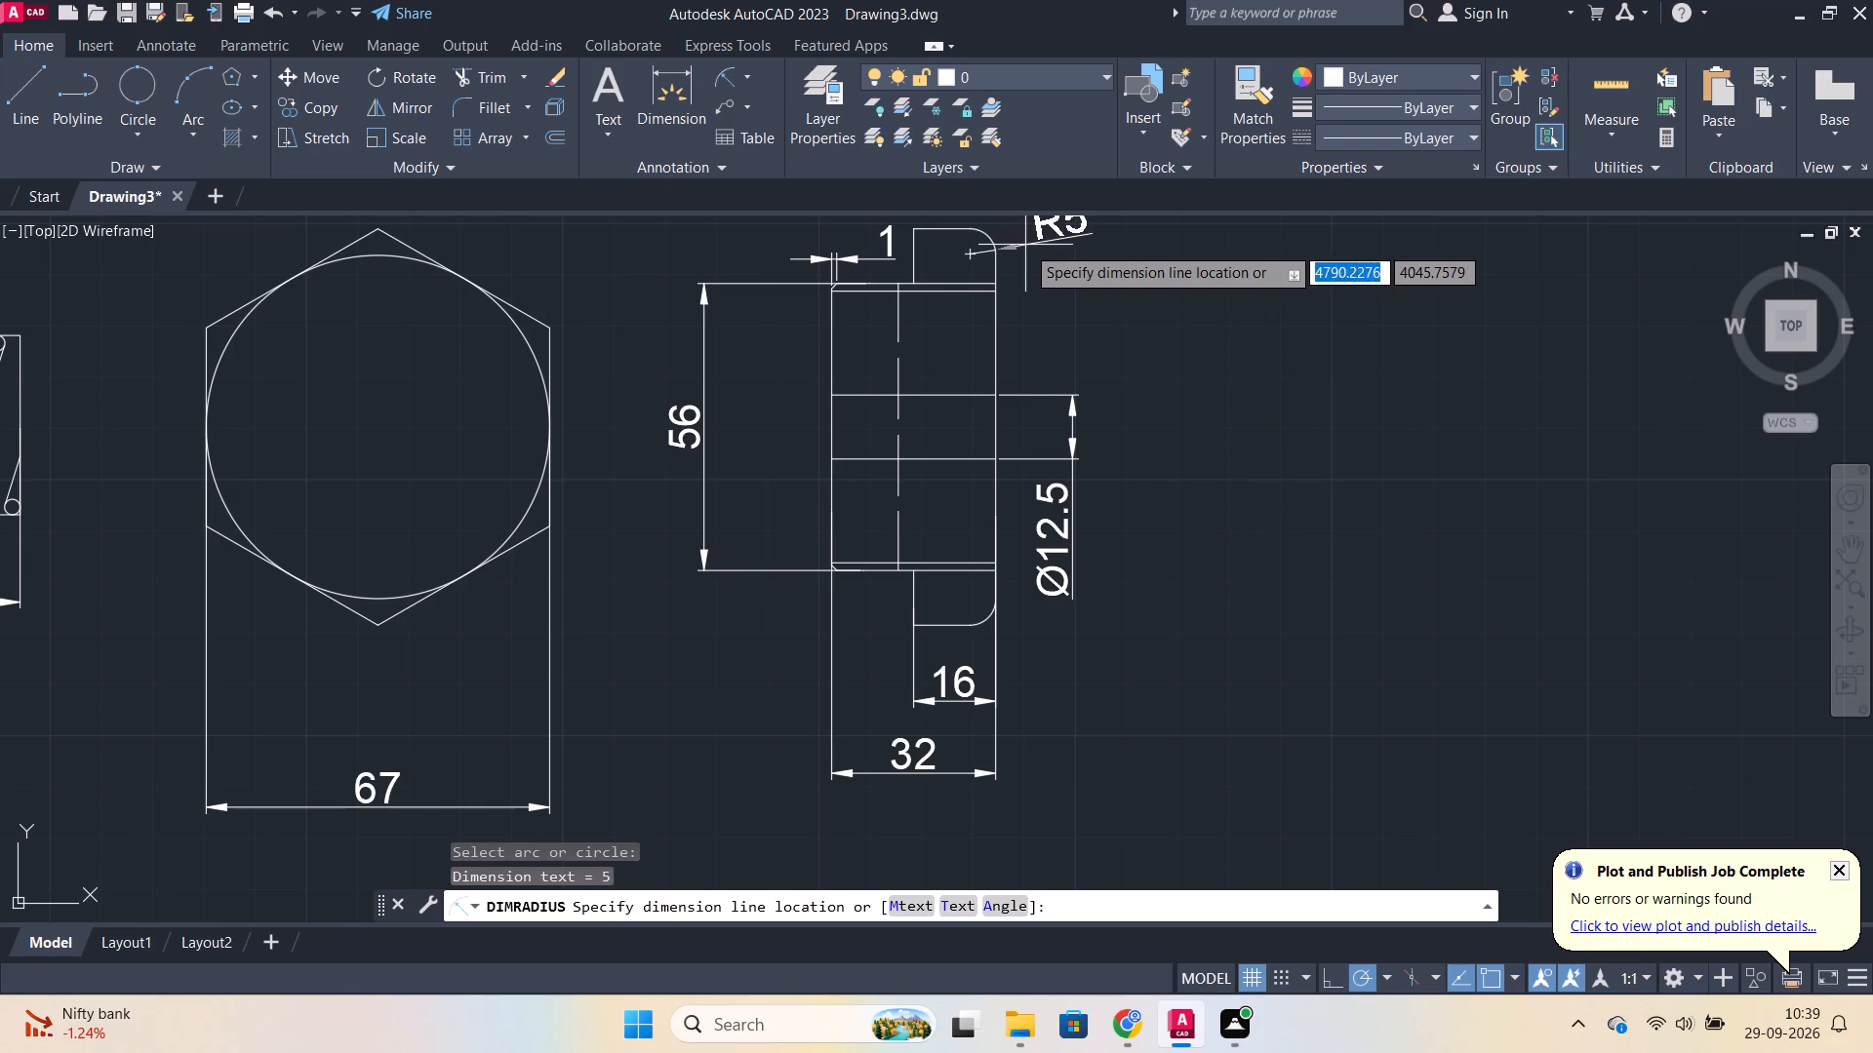
pyautogui.click(1025, 244)
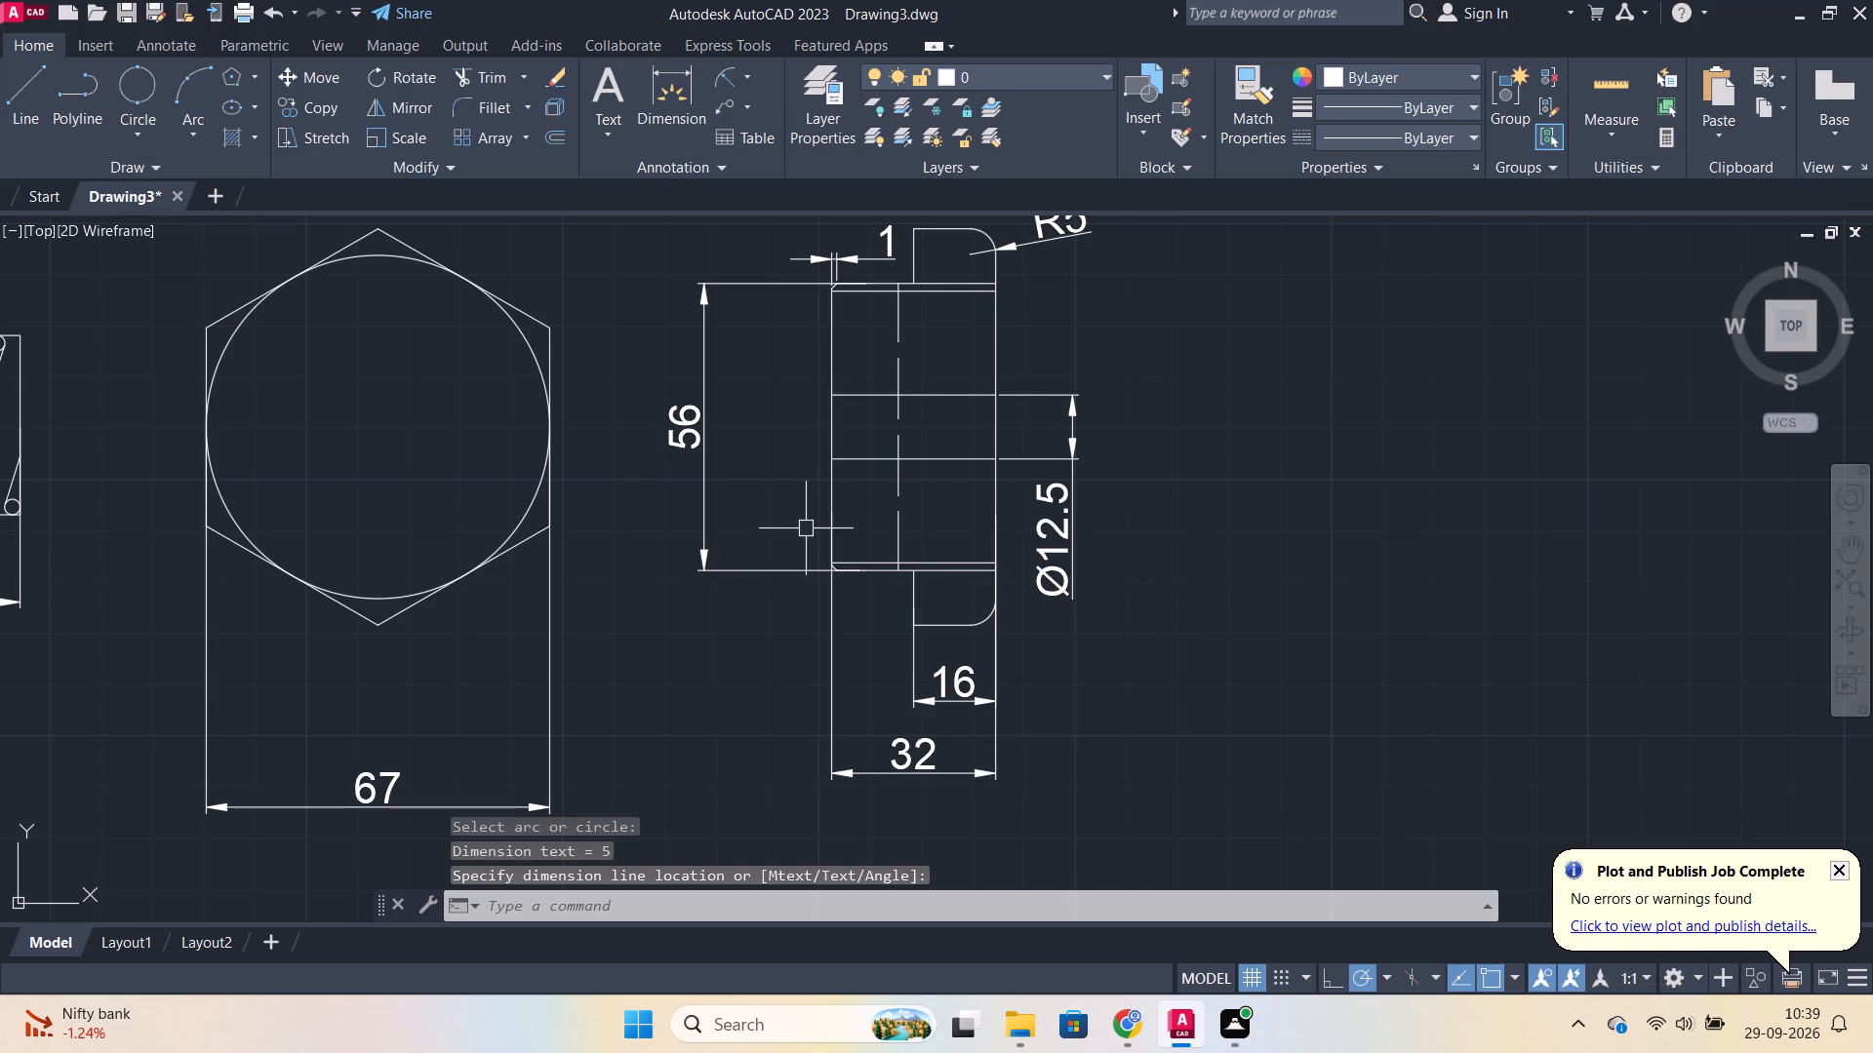
# Add a horizontal linear dimension between the side view's left edge and the dashed vertical line, placed inside the block.
pyautogui.middleClick(799, 569)
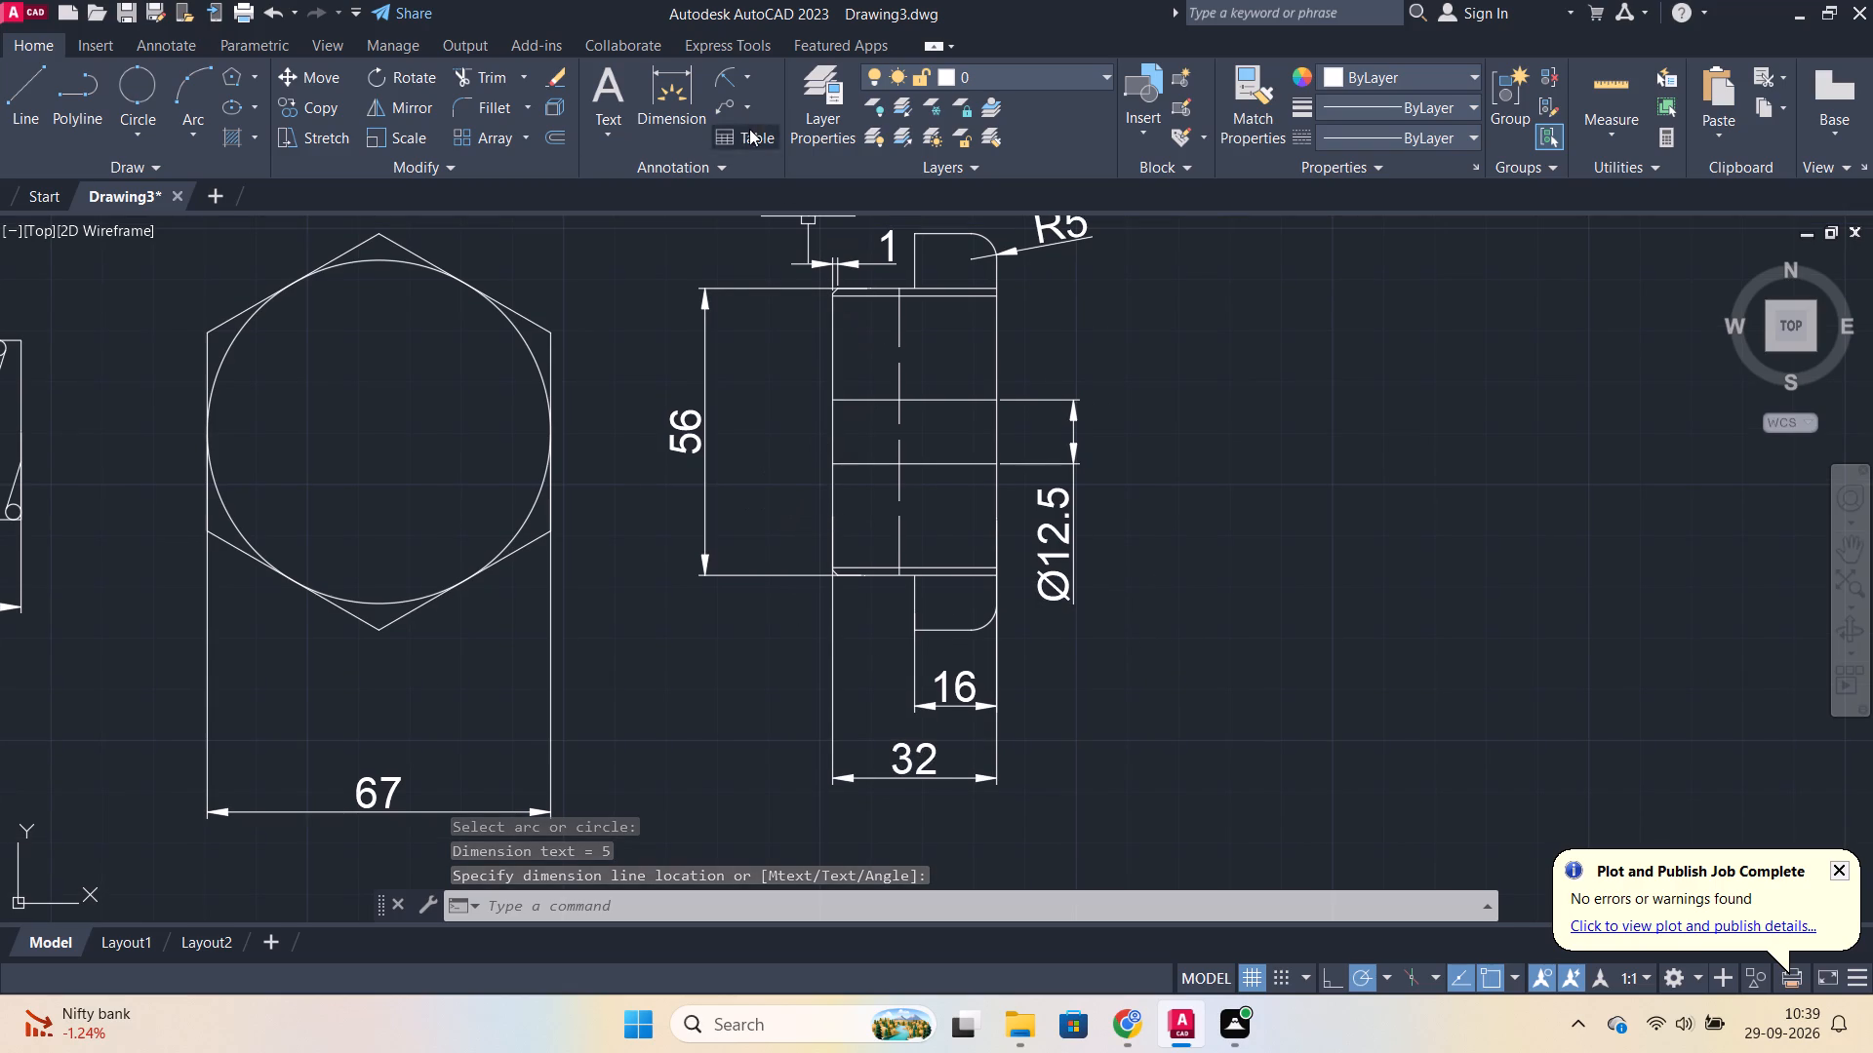
pyautogui.click(744, 70)
pyautogui.click(743, 120)
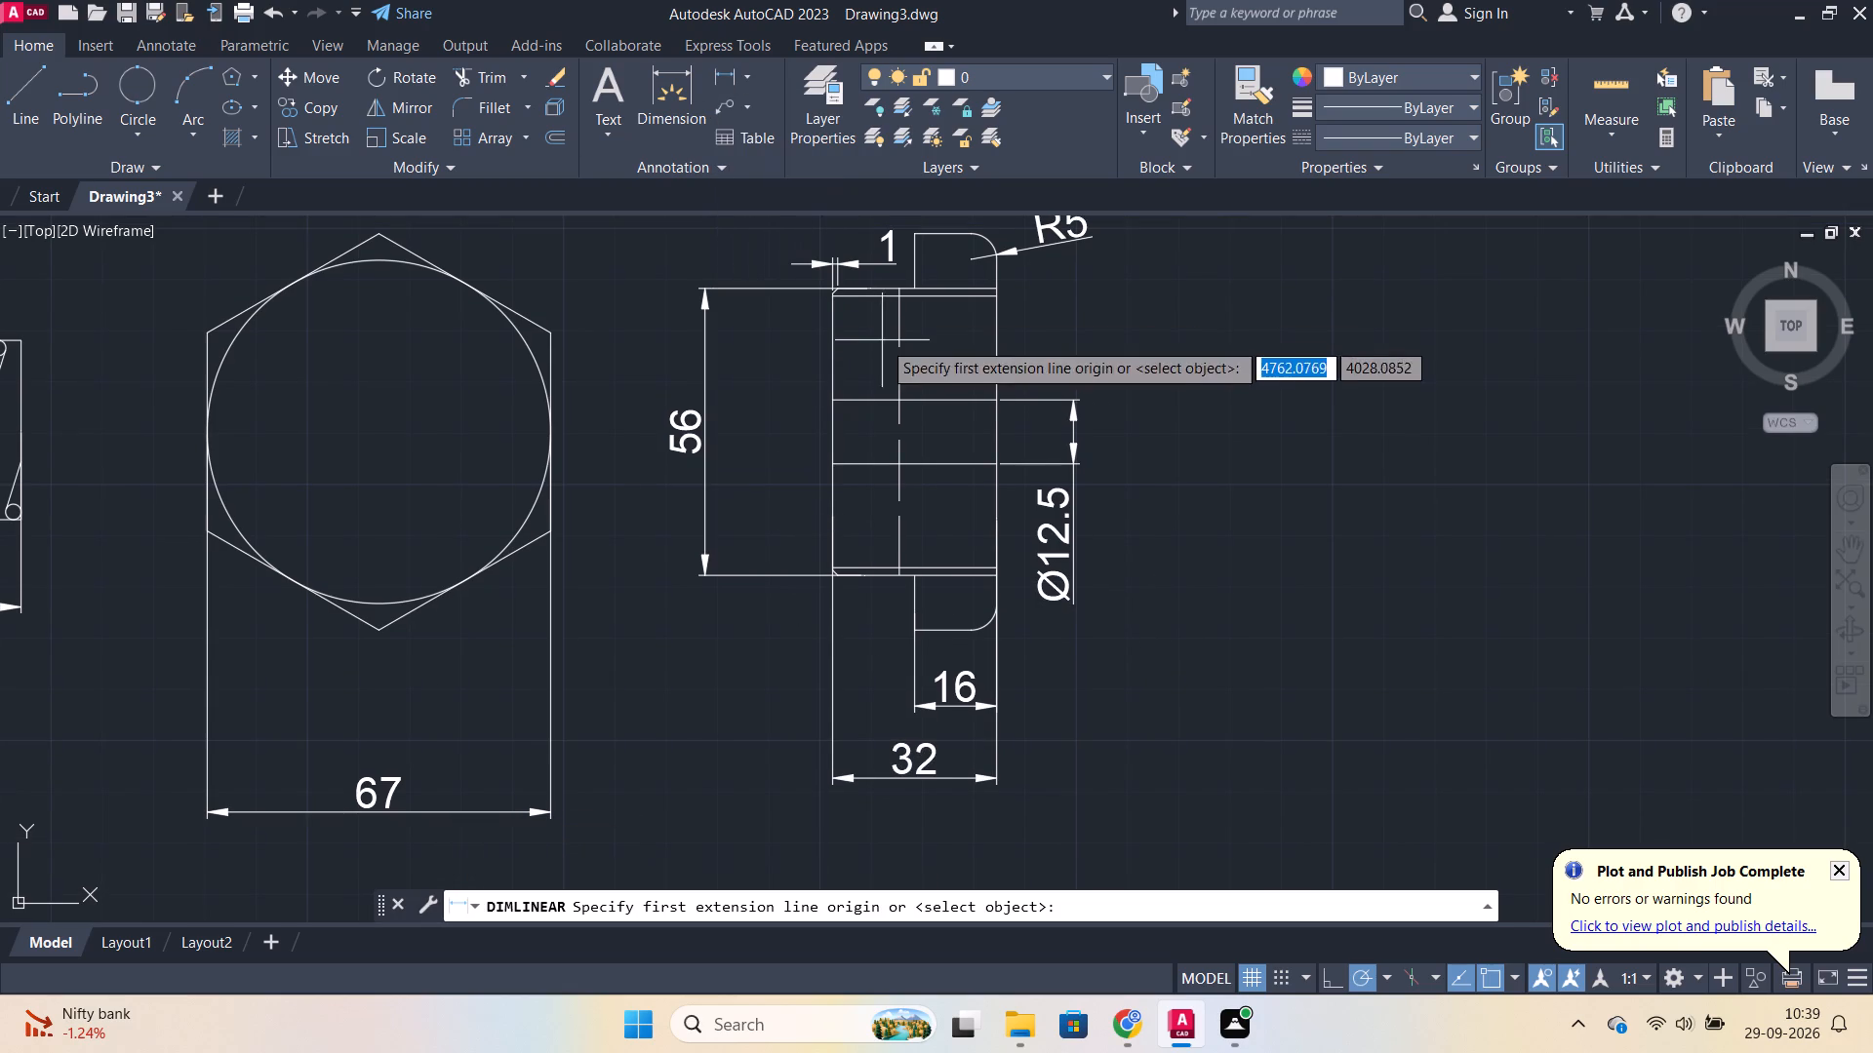
pyautogui.click(901, 332)
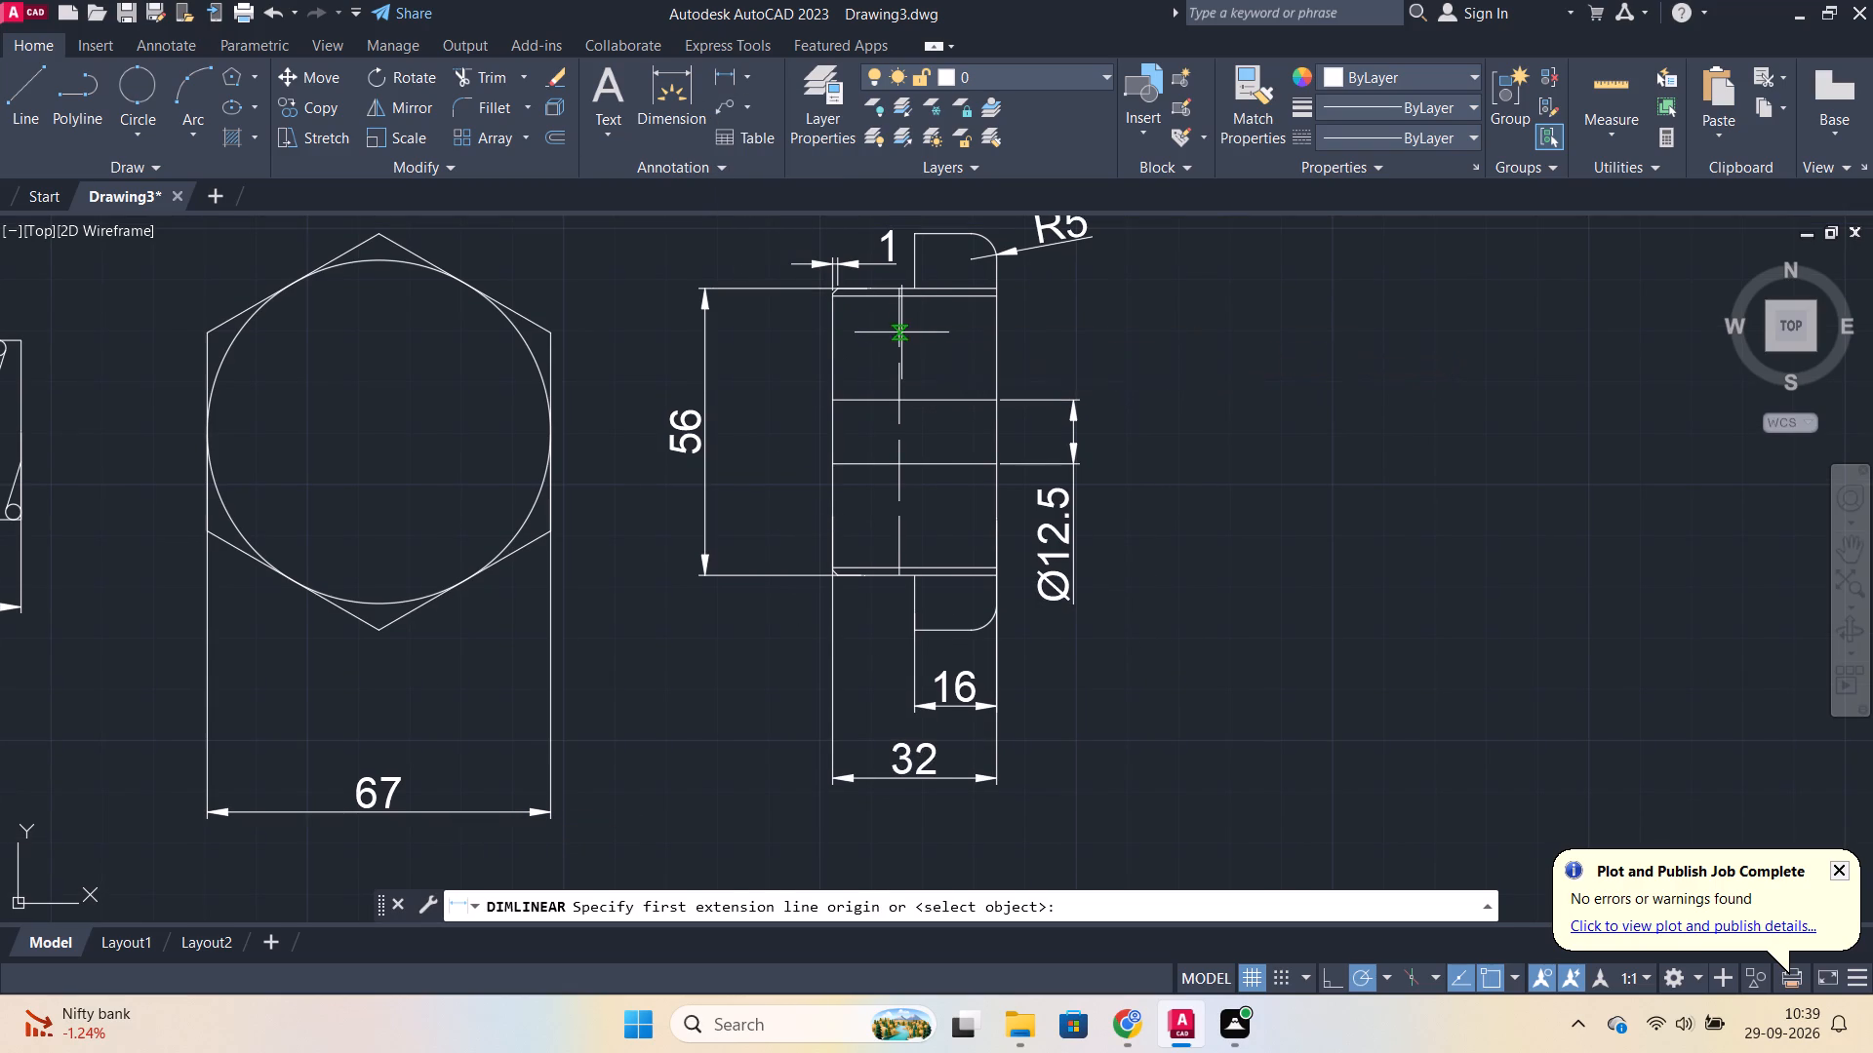
pyautogui.click(830, 338)
pyautogui.click(844, 362)
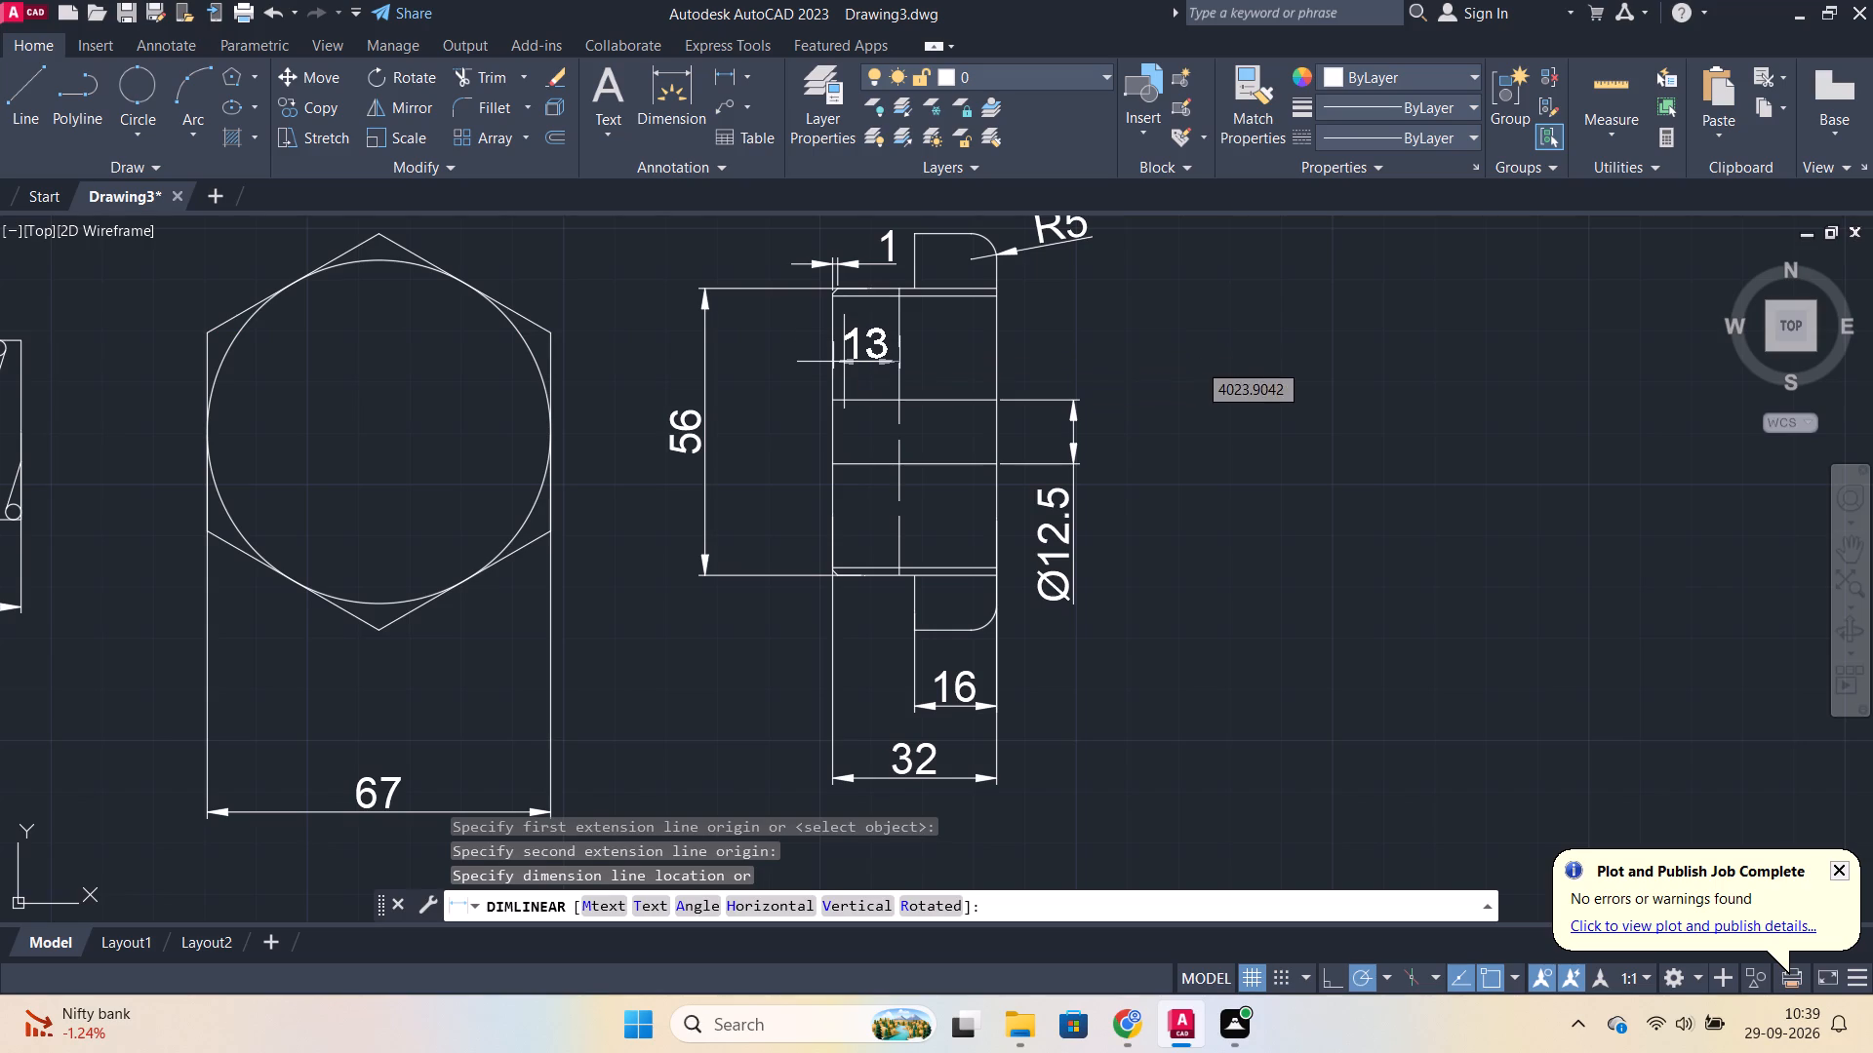
# Change the chamfer dimension's text at the side view's upper left corner to 1*45.
pyautogui.moveTo(1169, 367); pyautogui.dragTo(1150, 526, button='middle')
pyautogui.scroll(2, 903, 362)
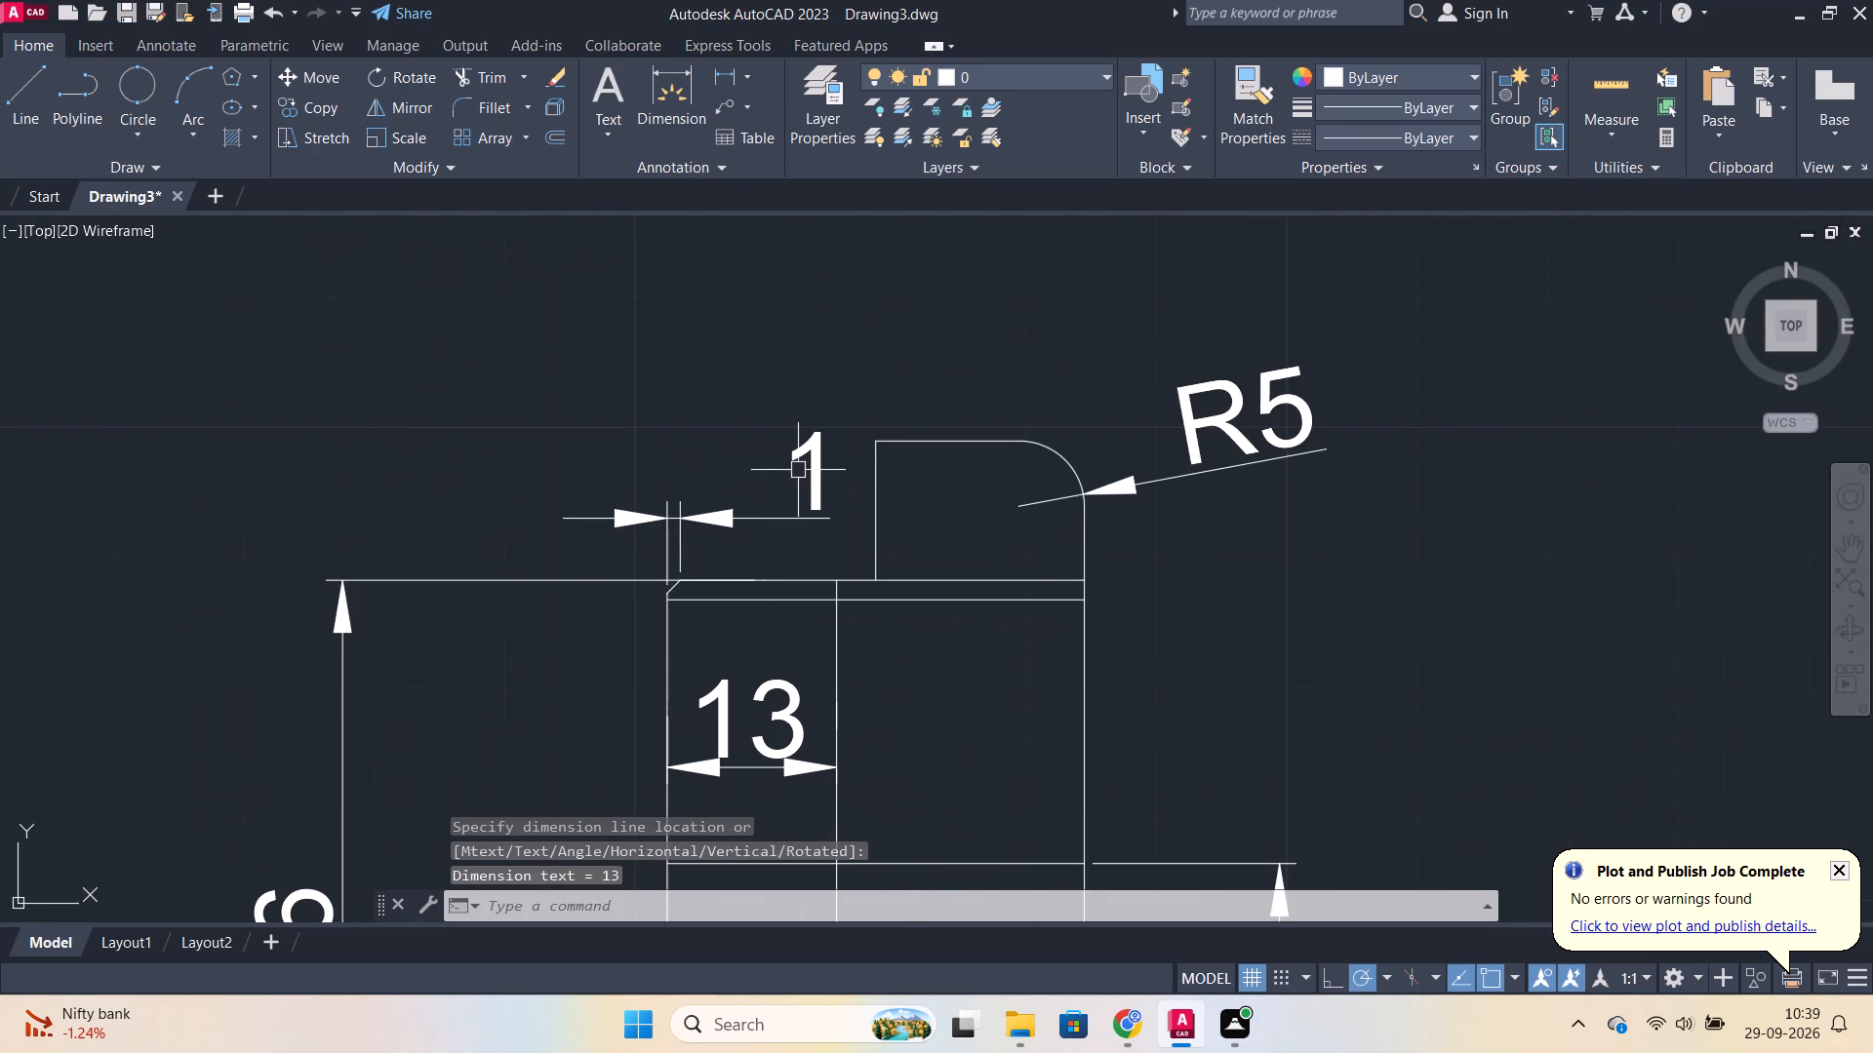
pyautogui.click(797, 470)
pyautogui.doubleClick(800, 469)
pyautogui.doubleClick(812, 455)
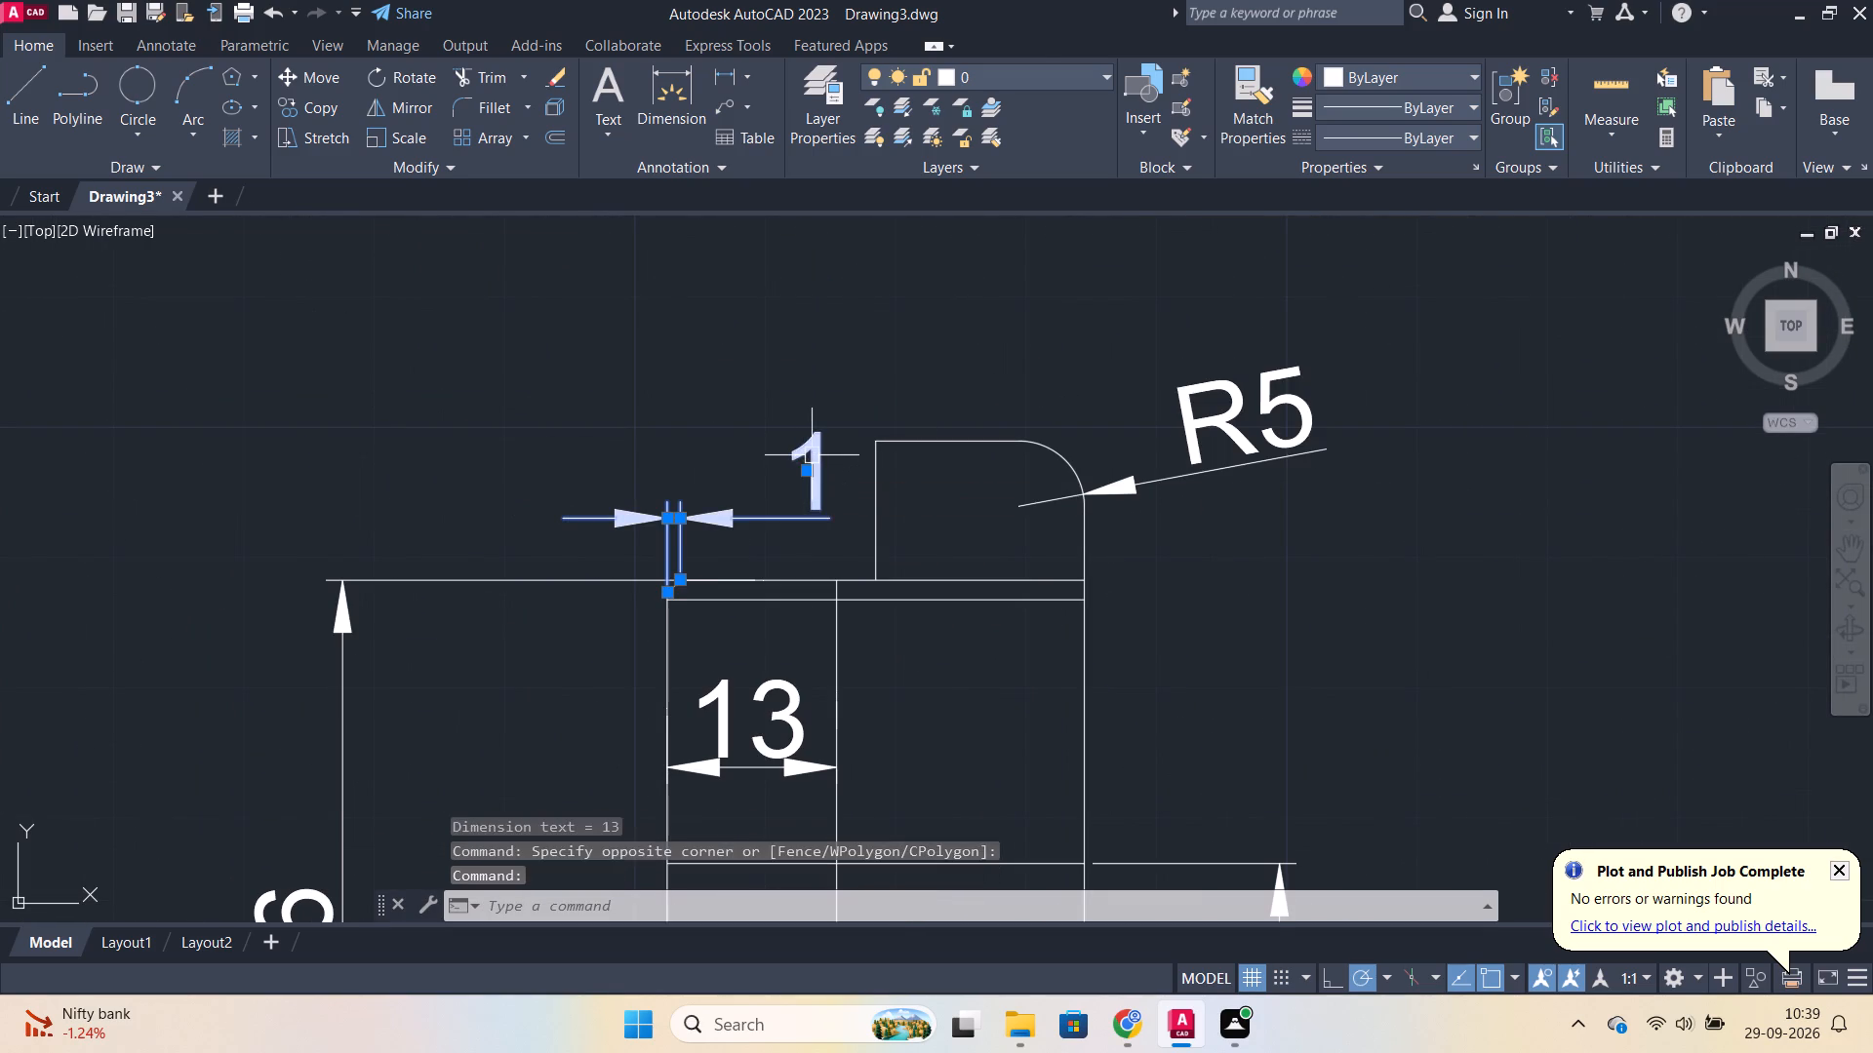
pyautogui.press('Right')
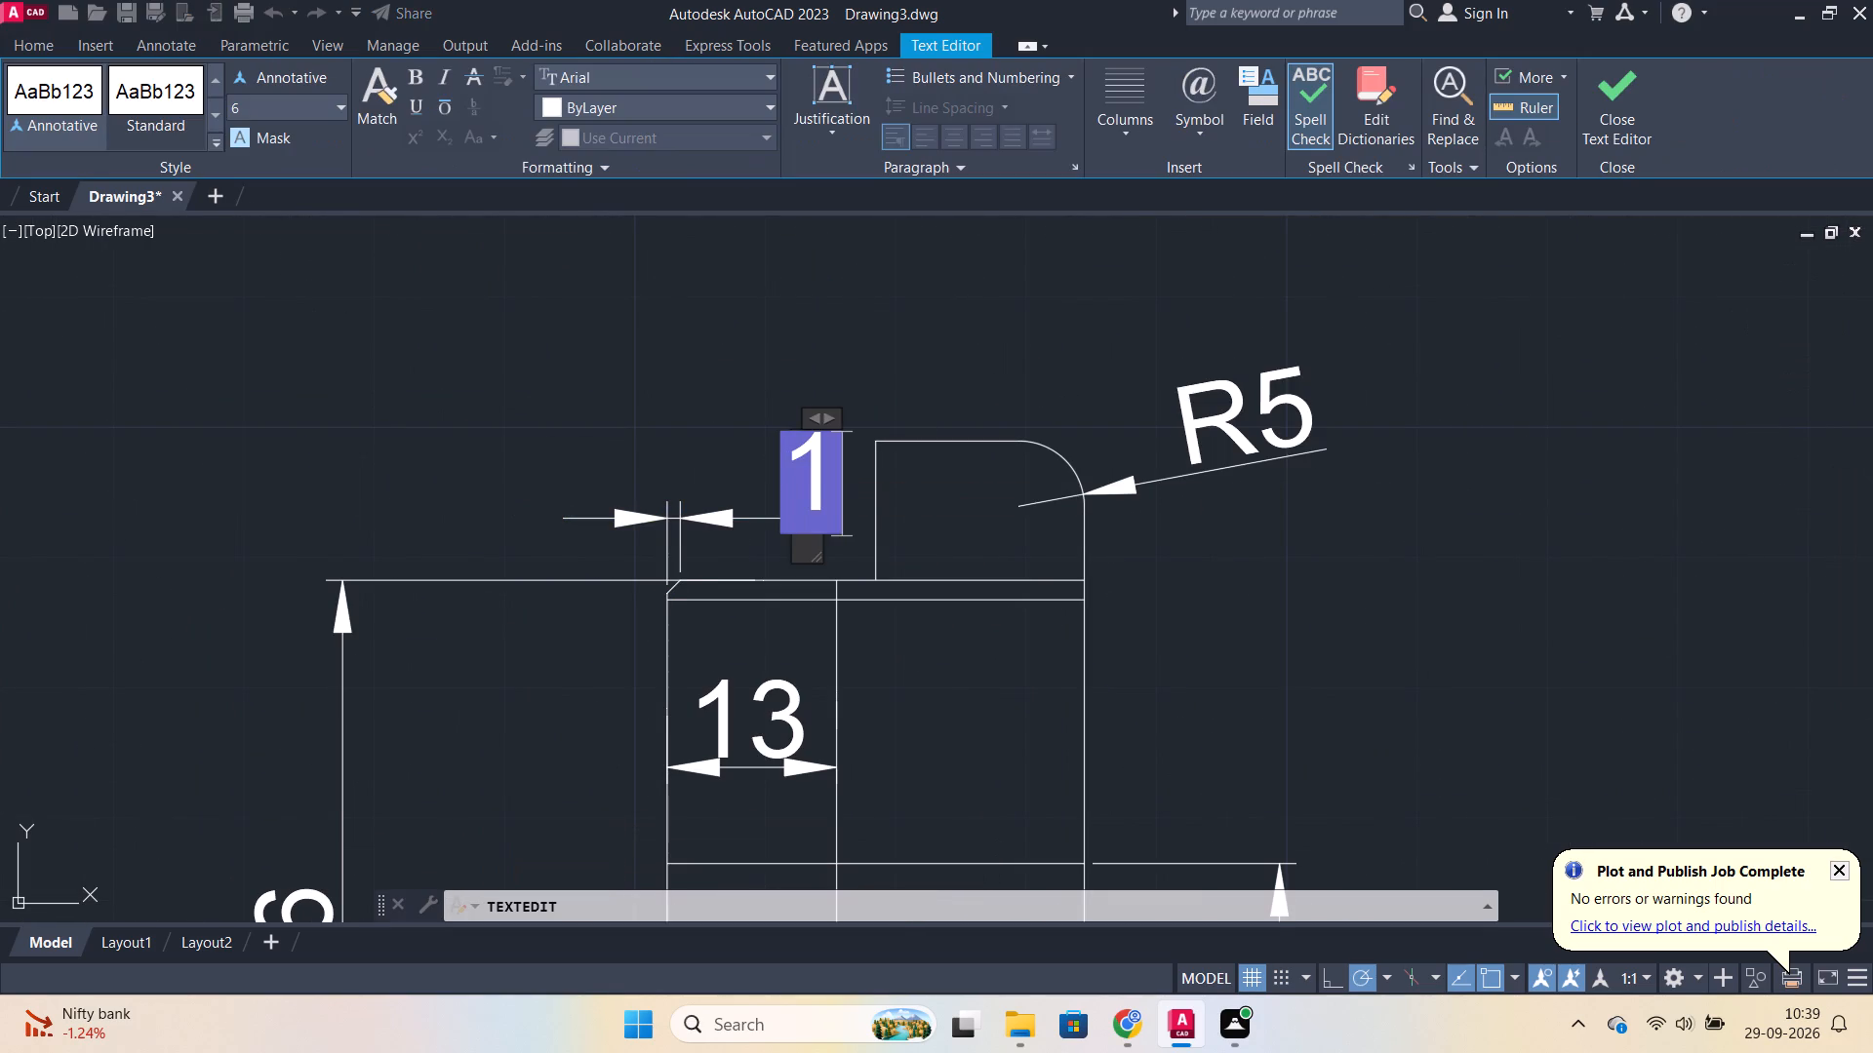
pyautogui.press('*')
pyautogui.write('45')
pyautogui.click(1590, 97)
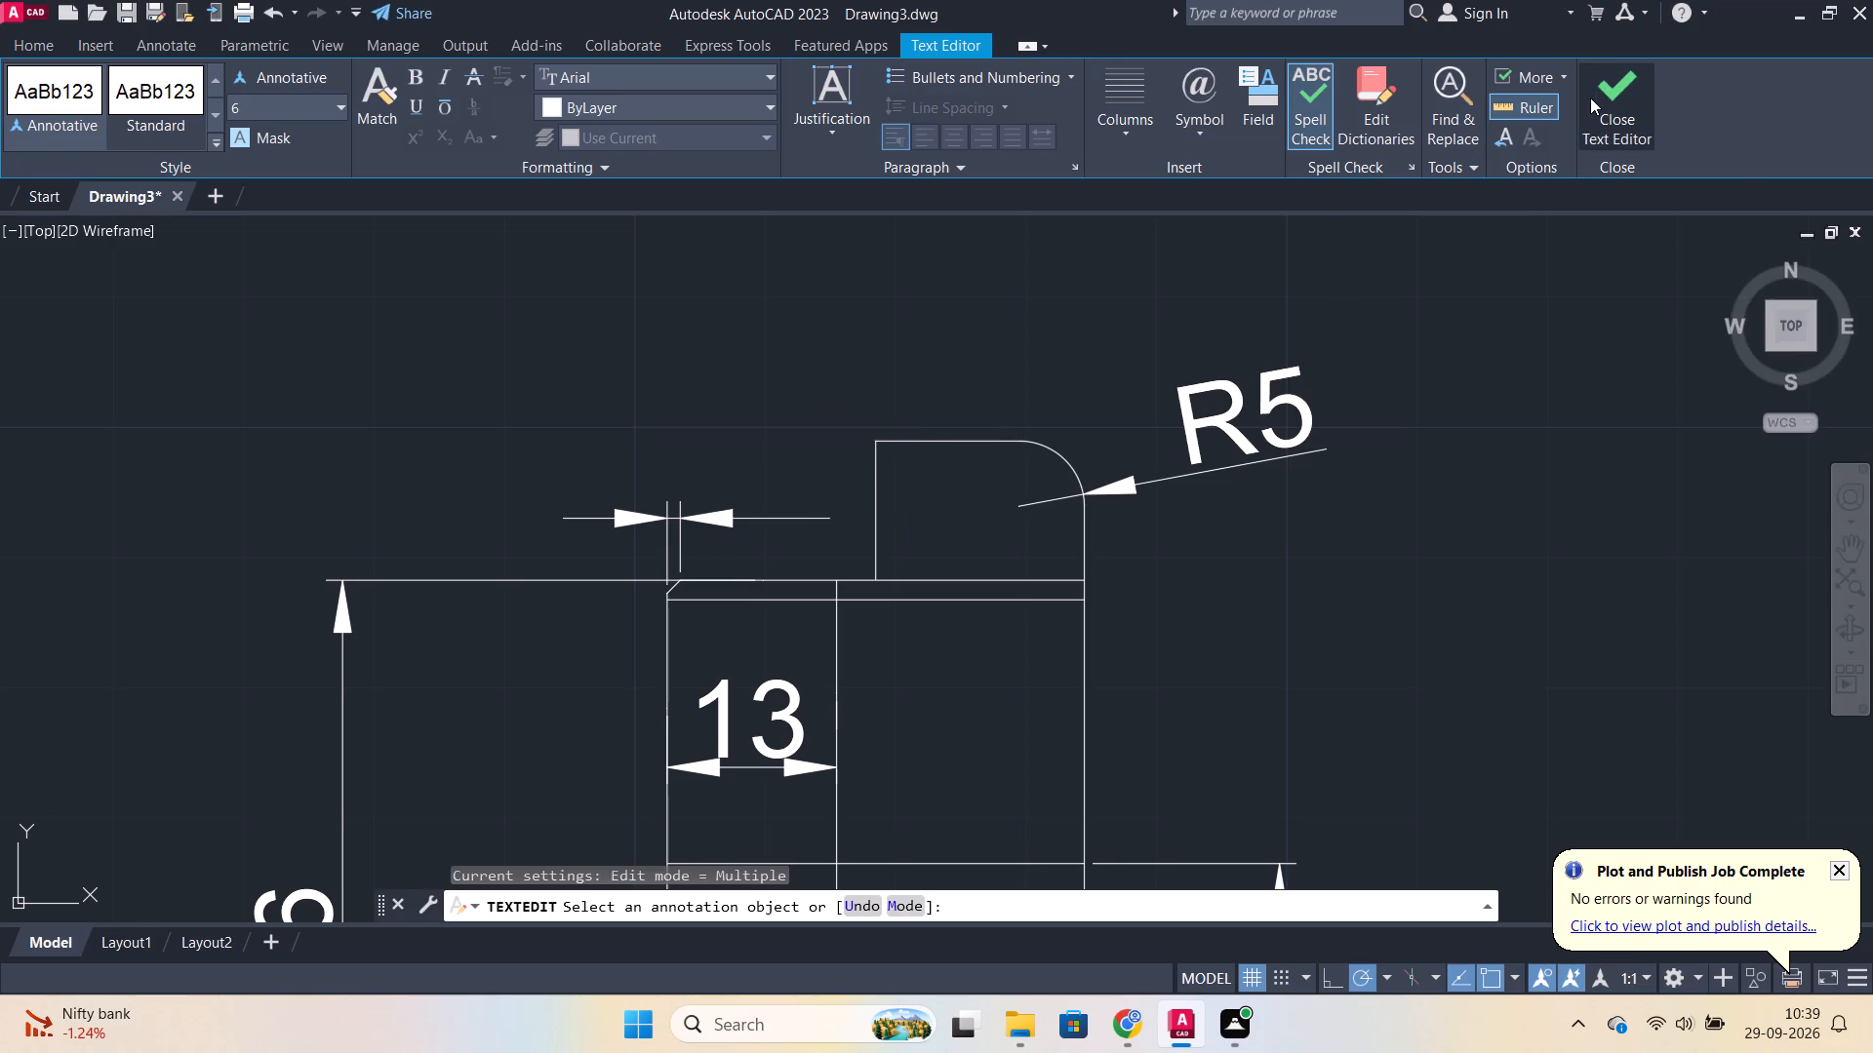
pyautogui.scroll(-2, 1530, 207)
pyautogui.scroll(1, 1164, 366)
pyautogui.scroll(-1, 1155, 376)
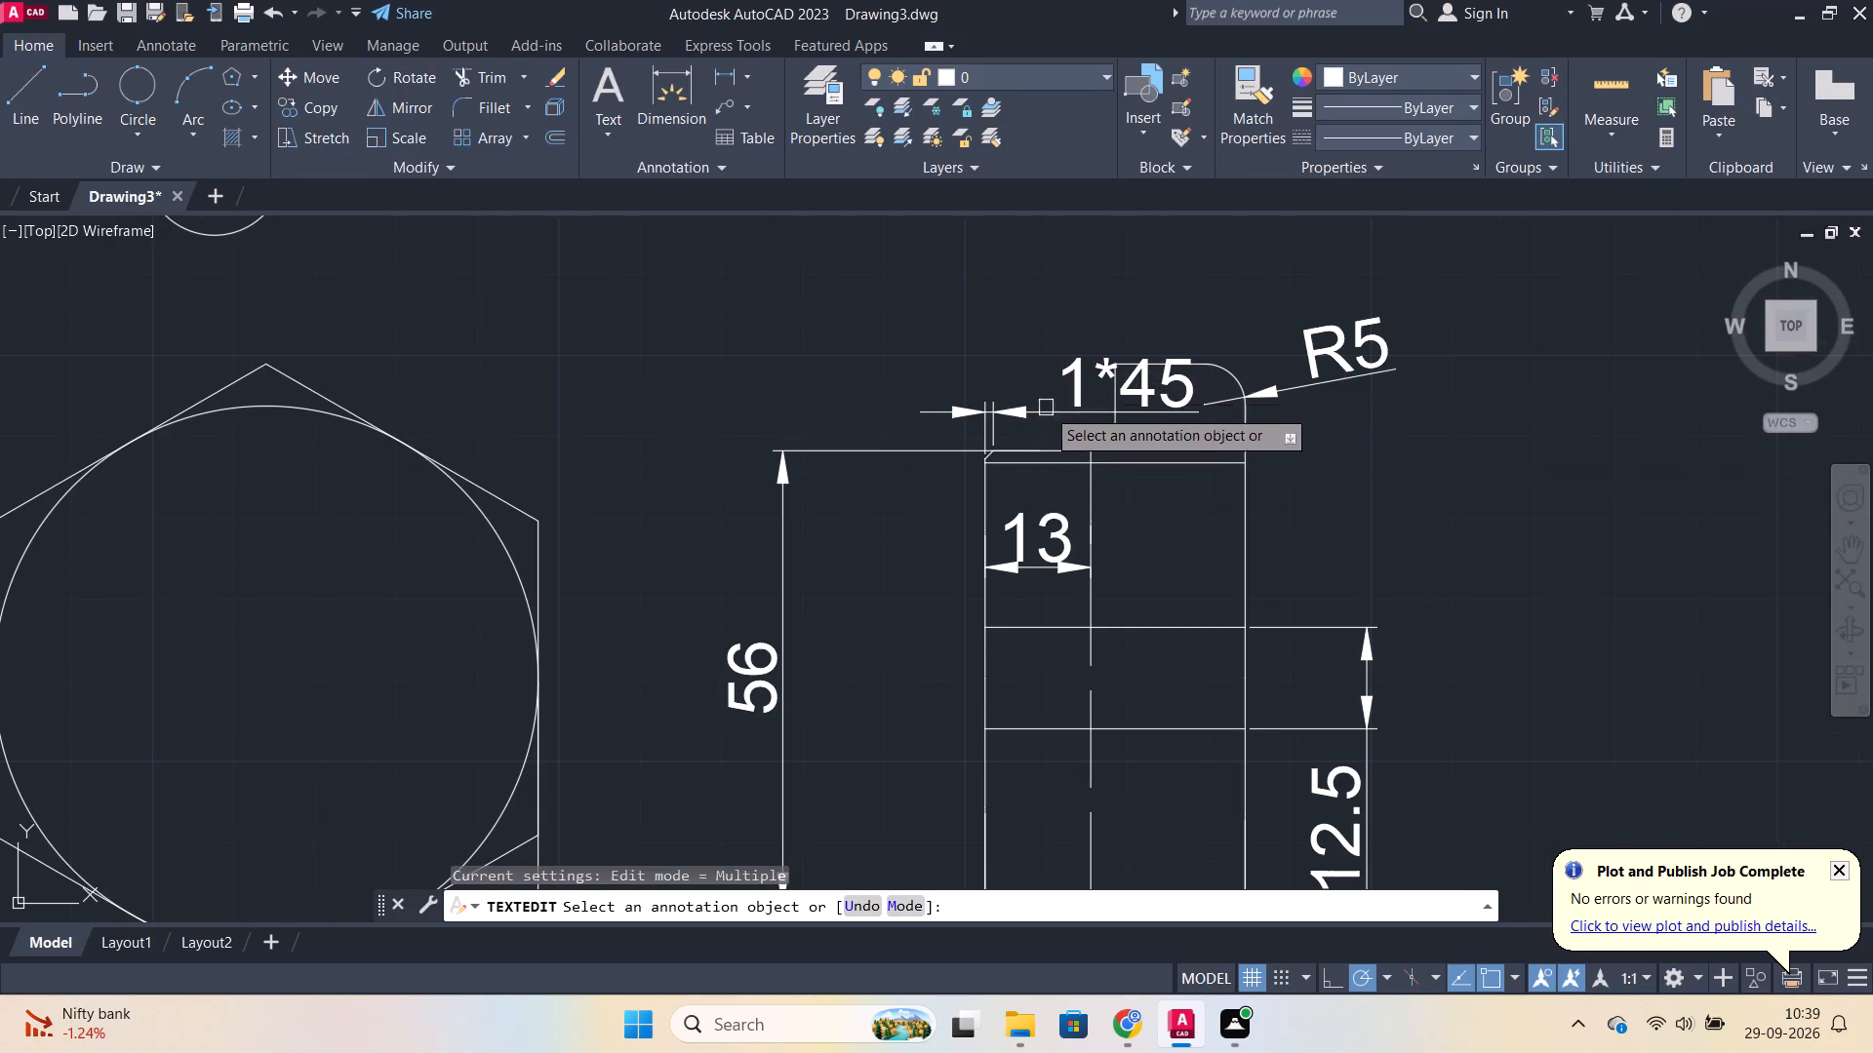
pyautogui.click(1005, 418)
pyautogui.press('Escape')
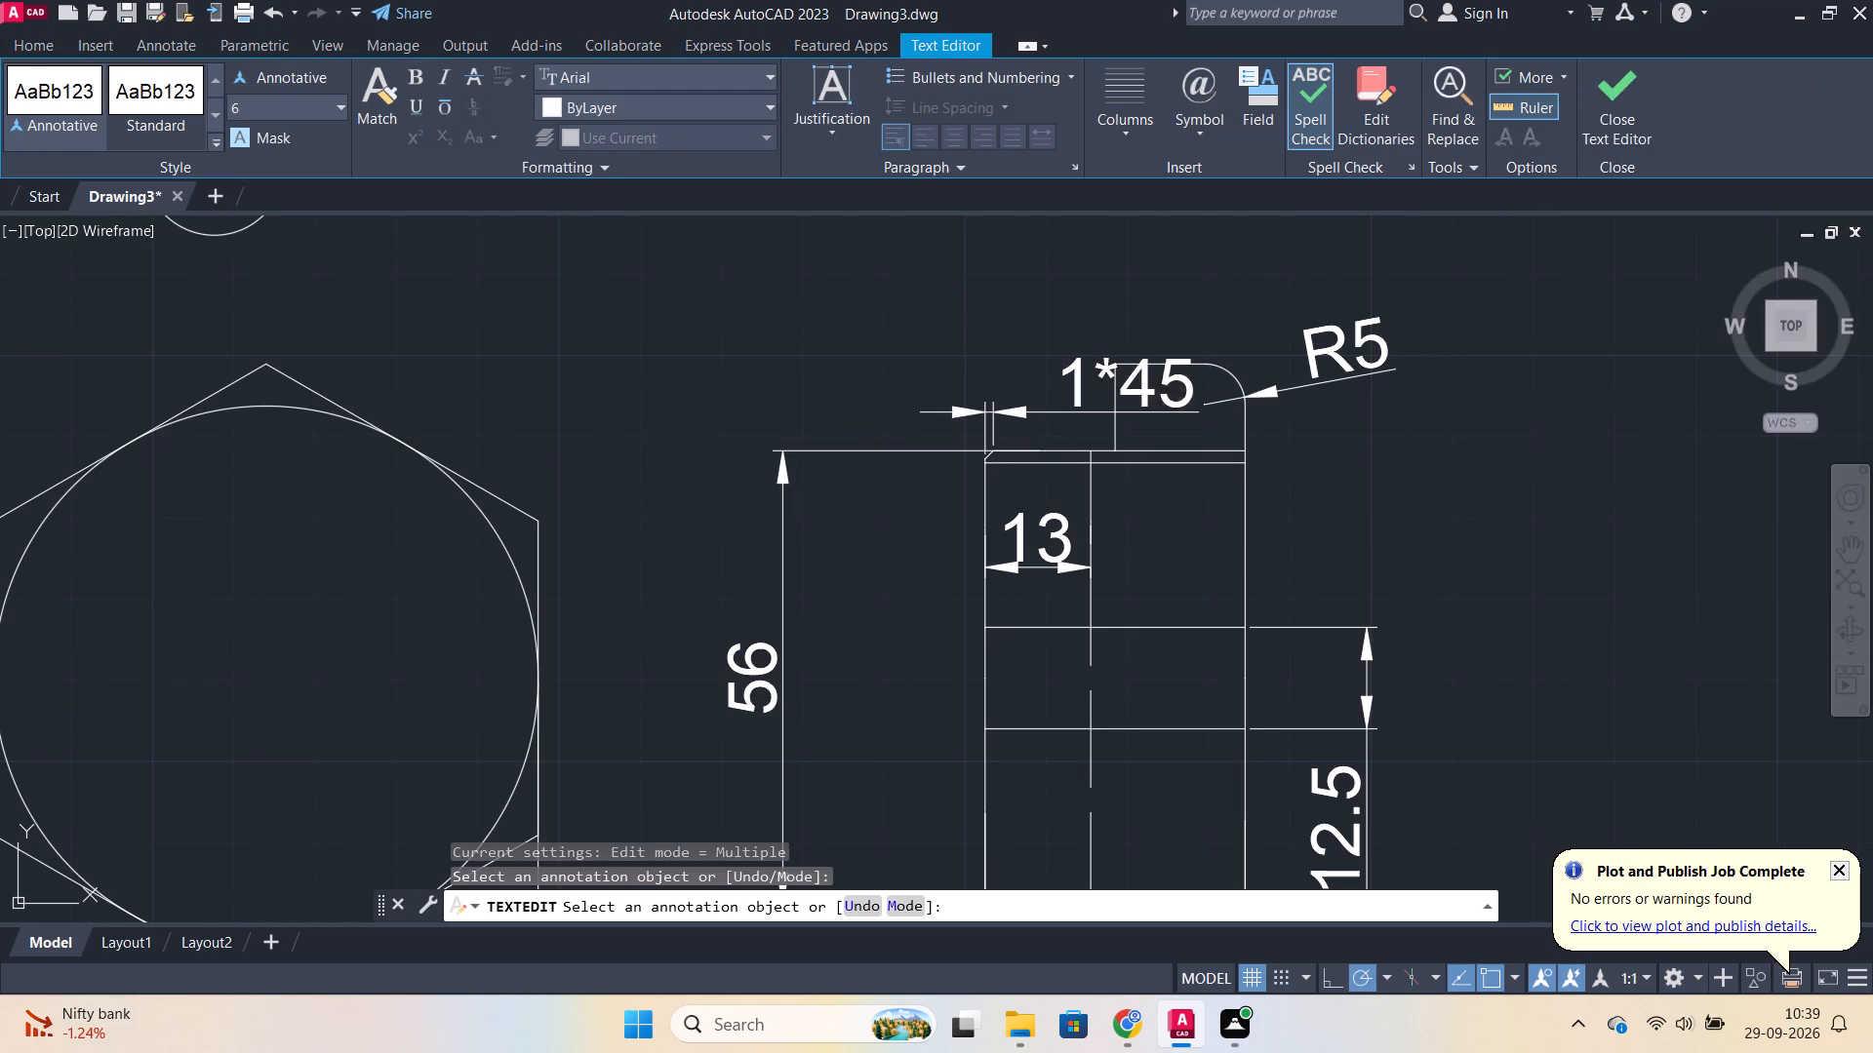
pyautogui.press('Escape')
# Move the 1*45 chamfer dimension upward so its text sits clear above the flange outline.
pyautogui.click(1080, 409)
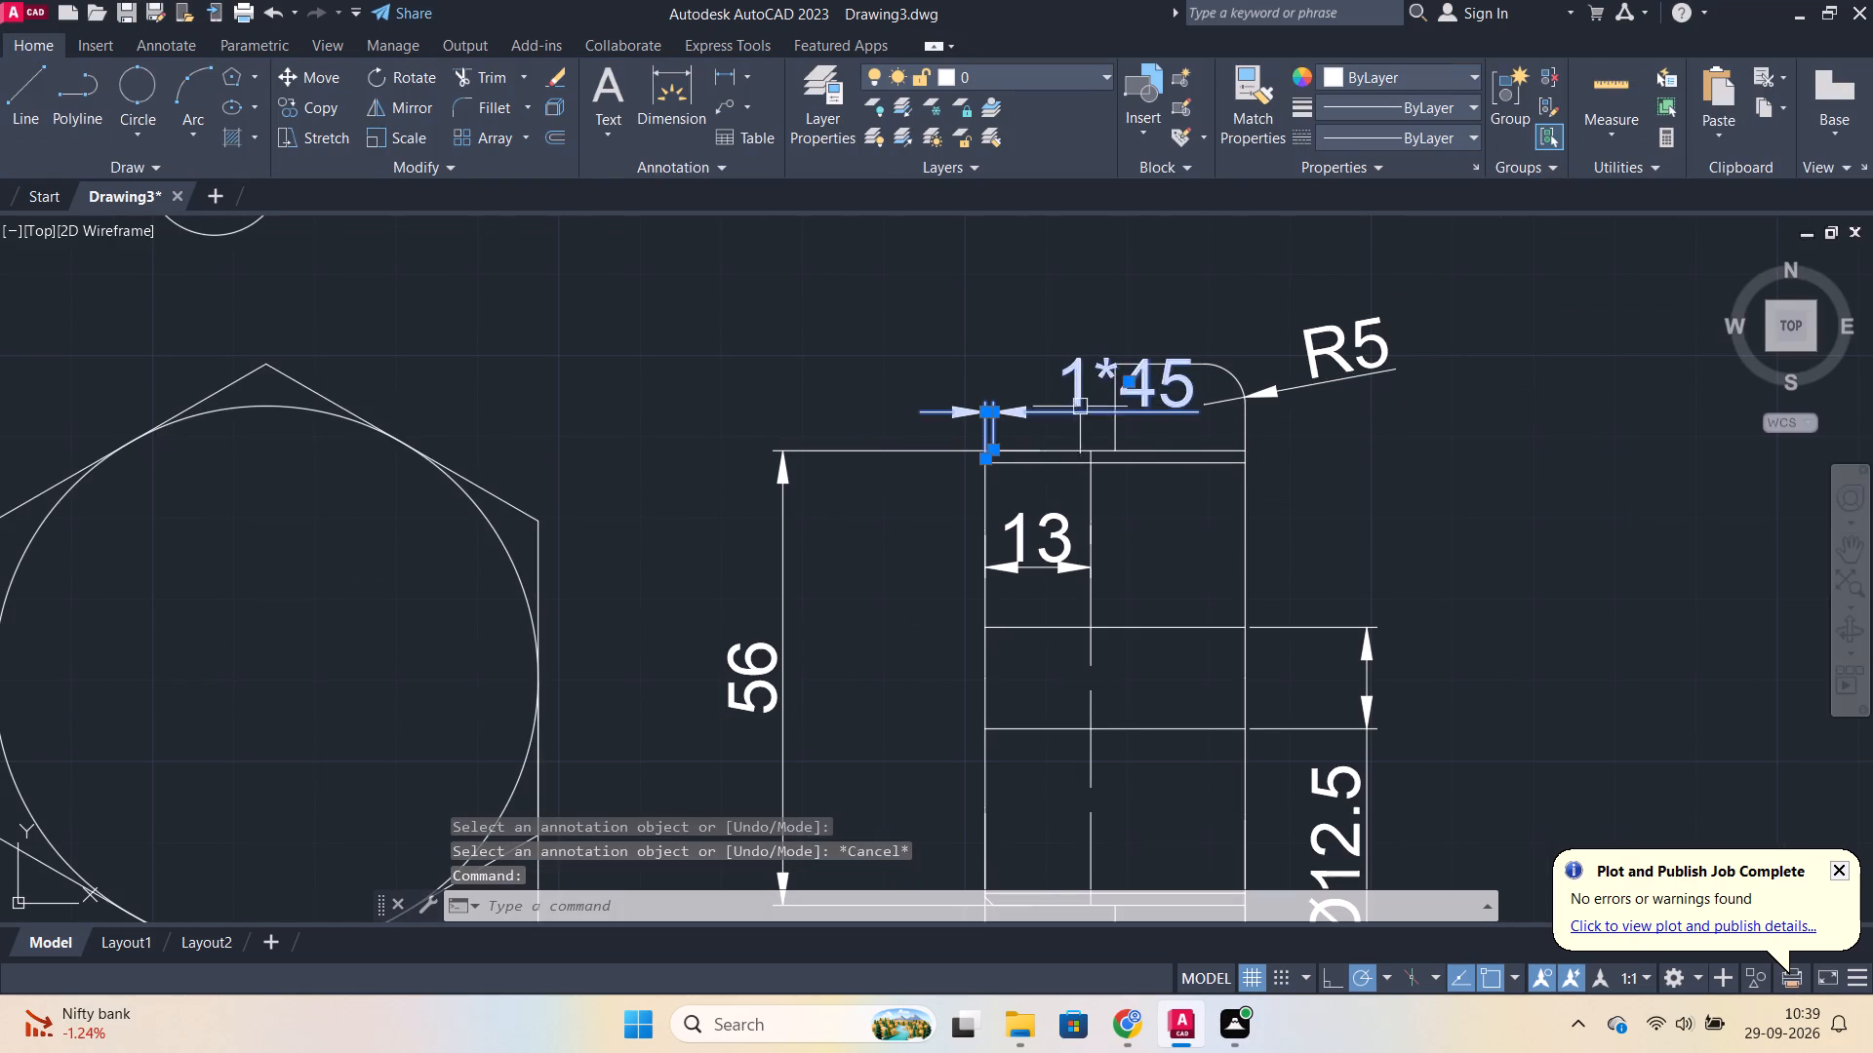
pyautogui.click(1133, 382)
pyautogui.click(1104, 304)
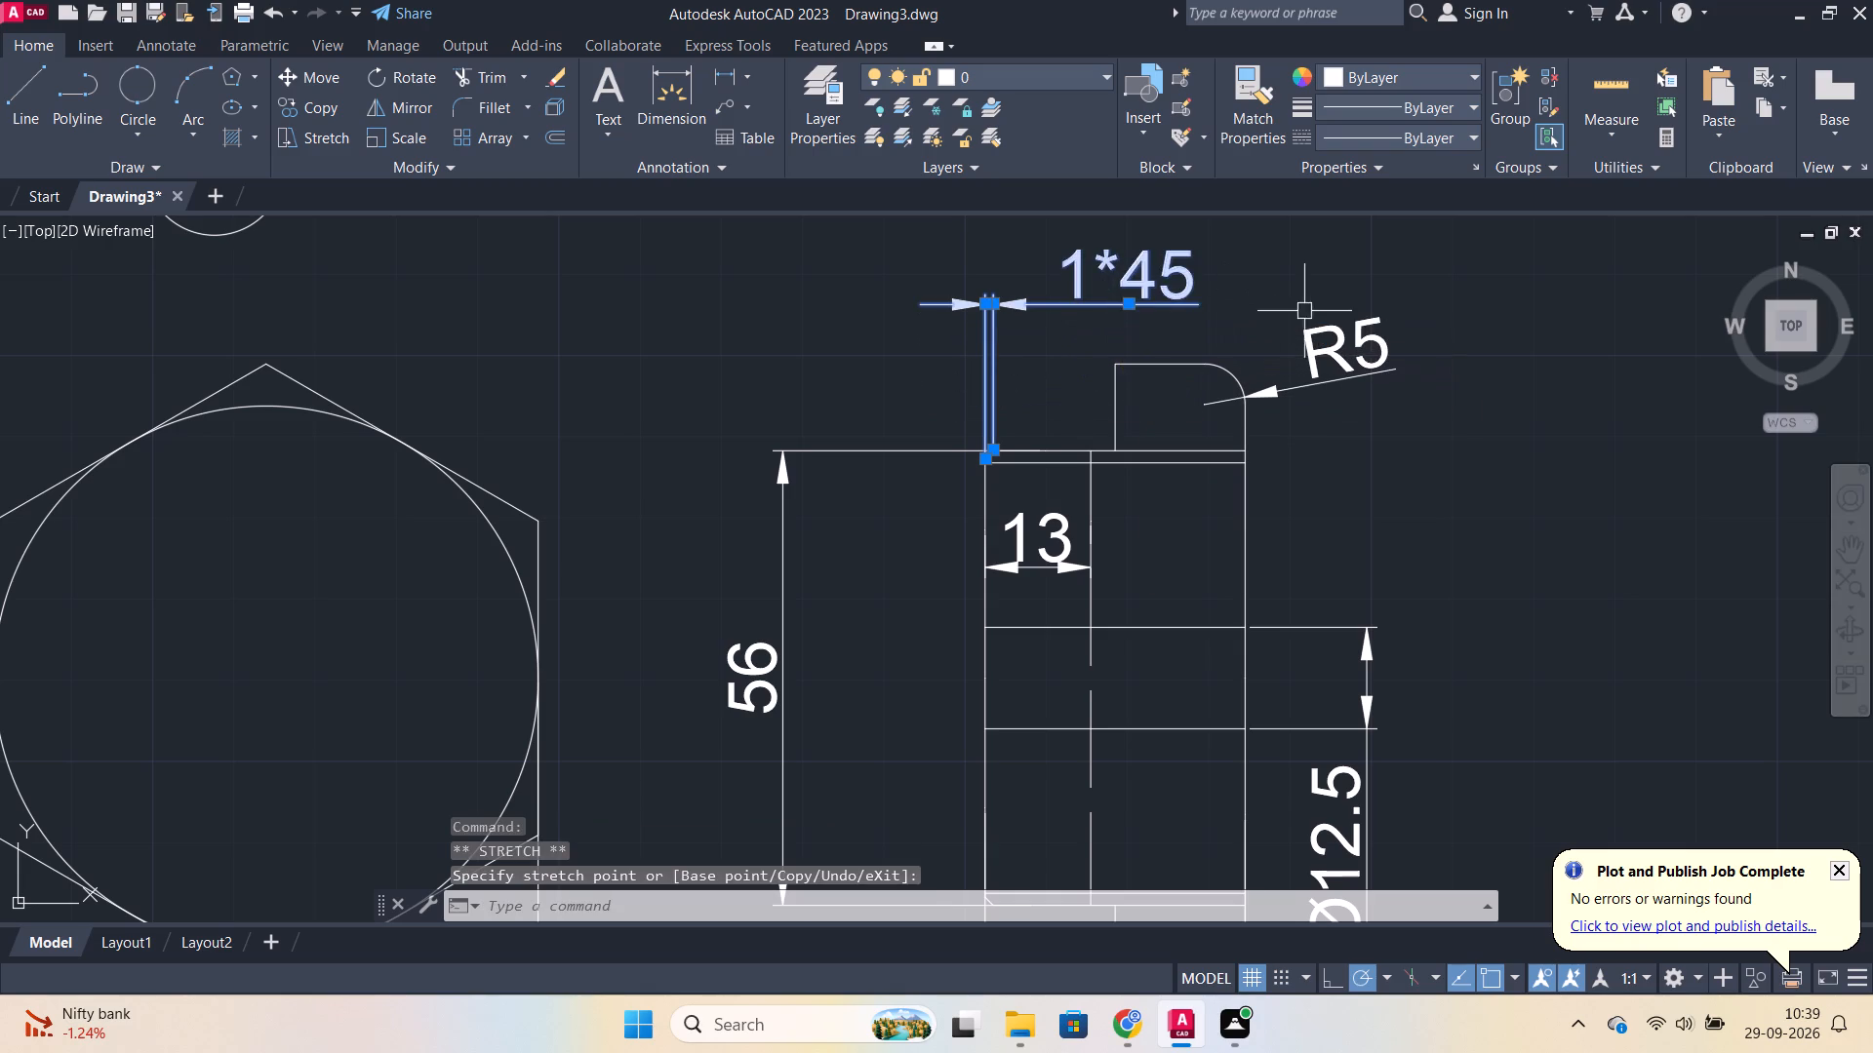
pyautogui.press('Escape')
# Draw a circle of diameter 12.5 at the centre of the hexagon's front view.
pyautogui.scroll(-2, 1391, 360)
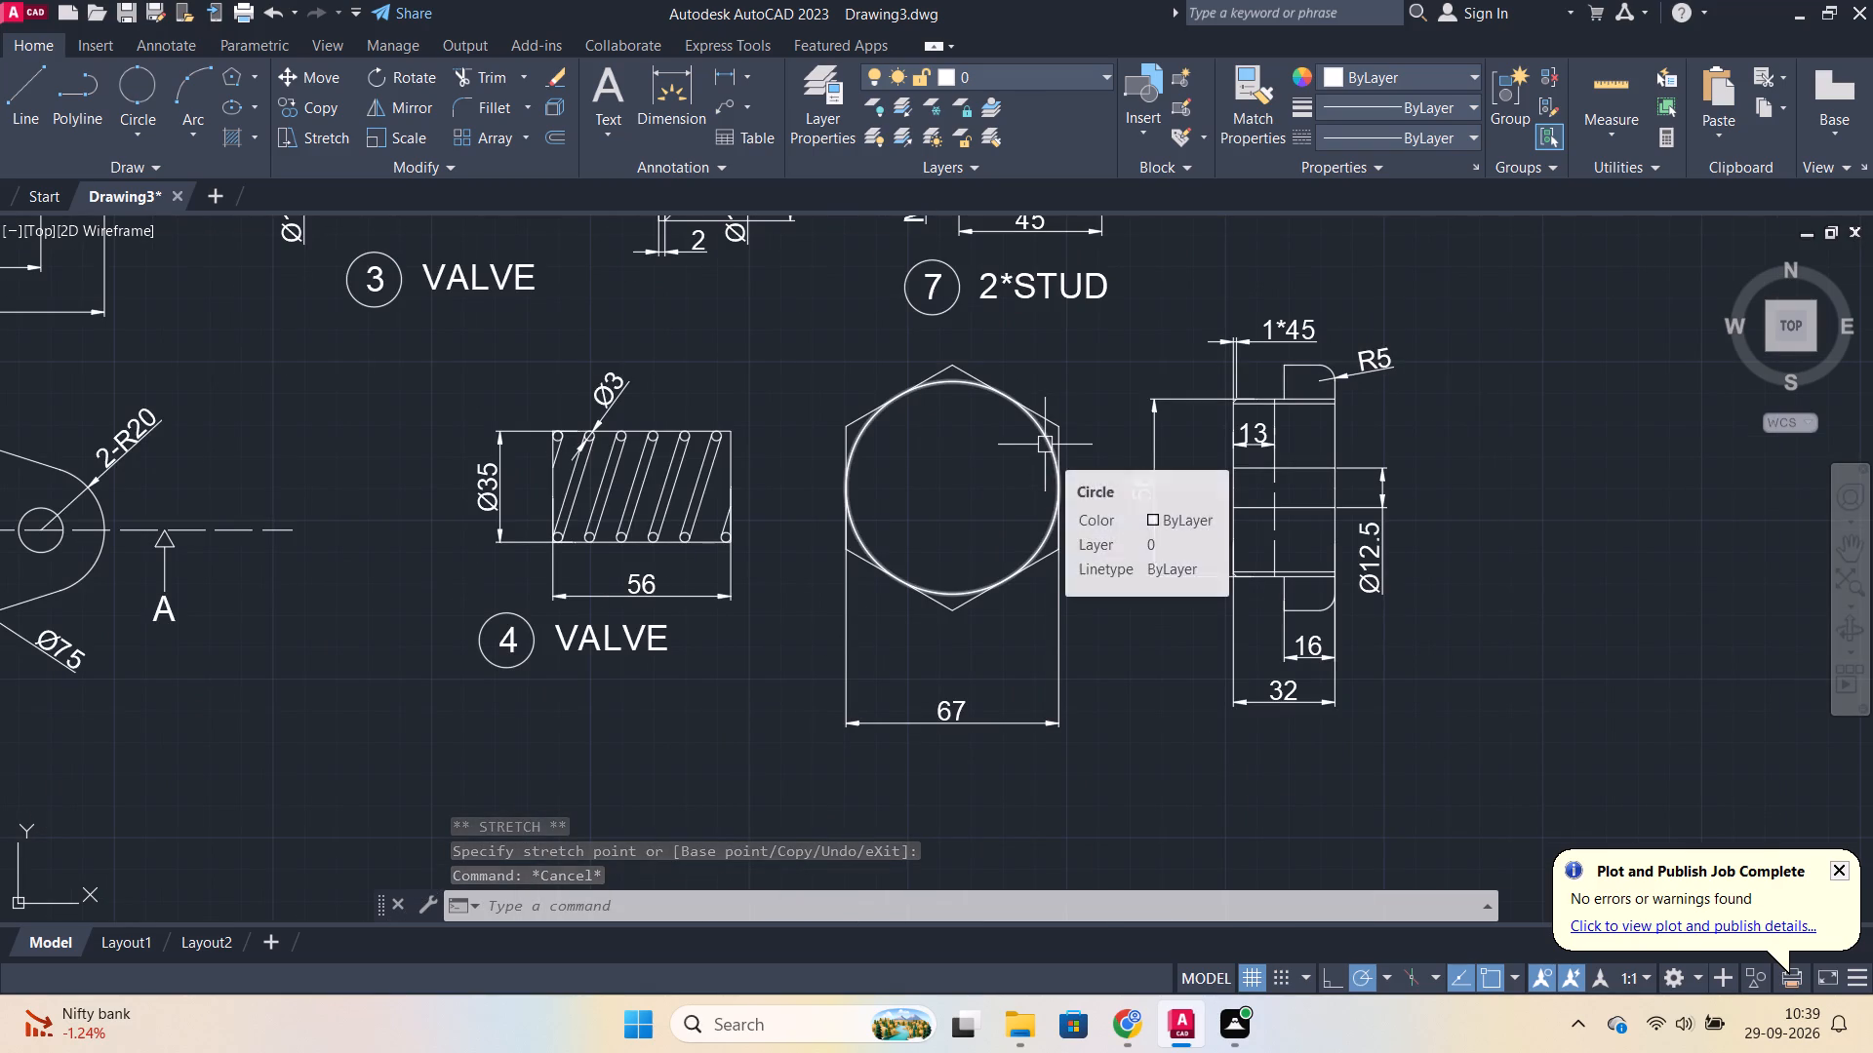
pyautogui.click(140, 129)
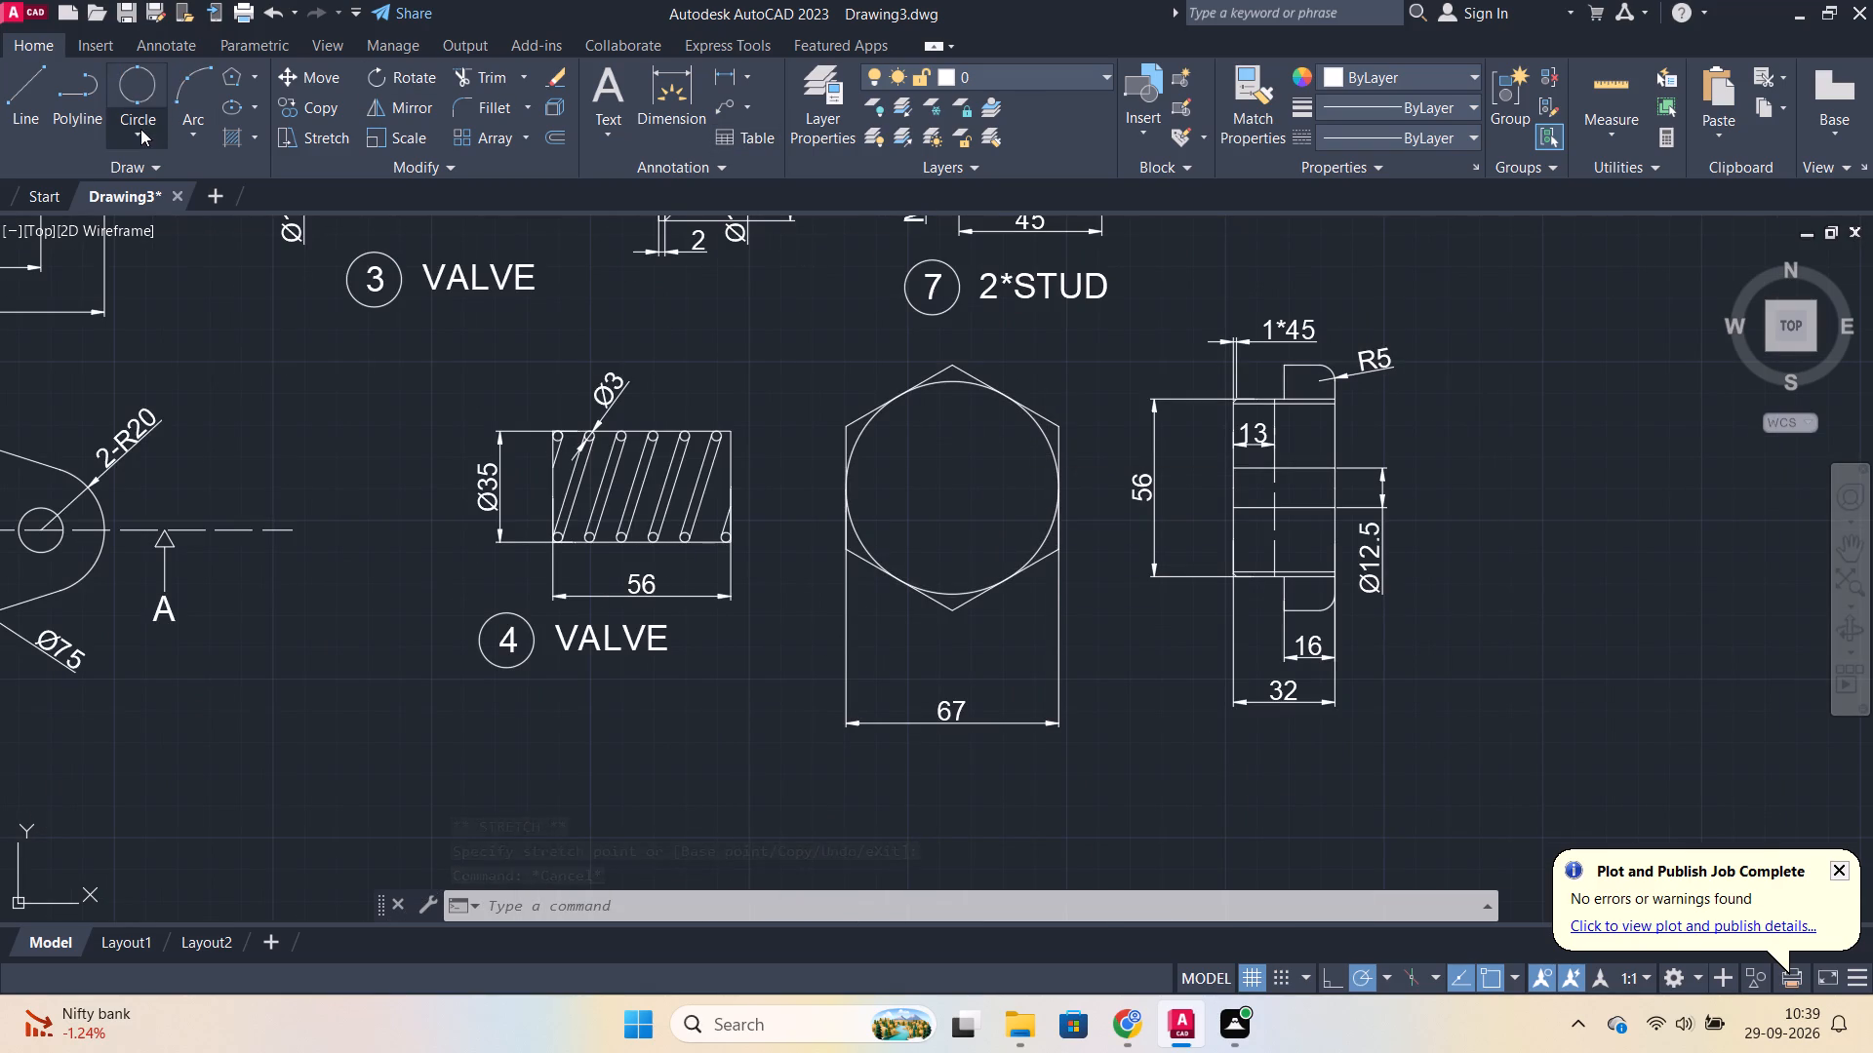
pyautogui.click(209, 221)
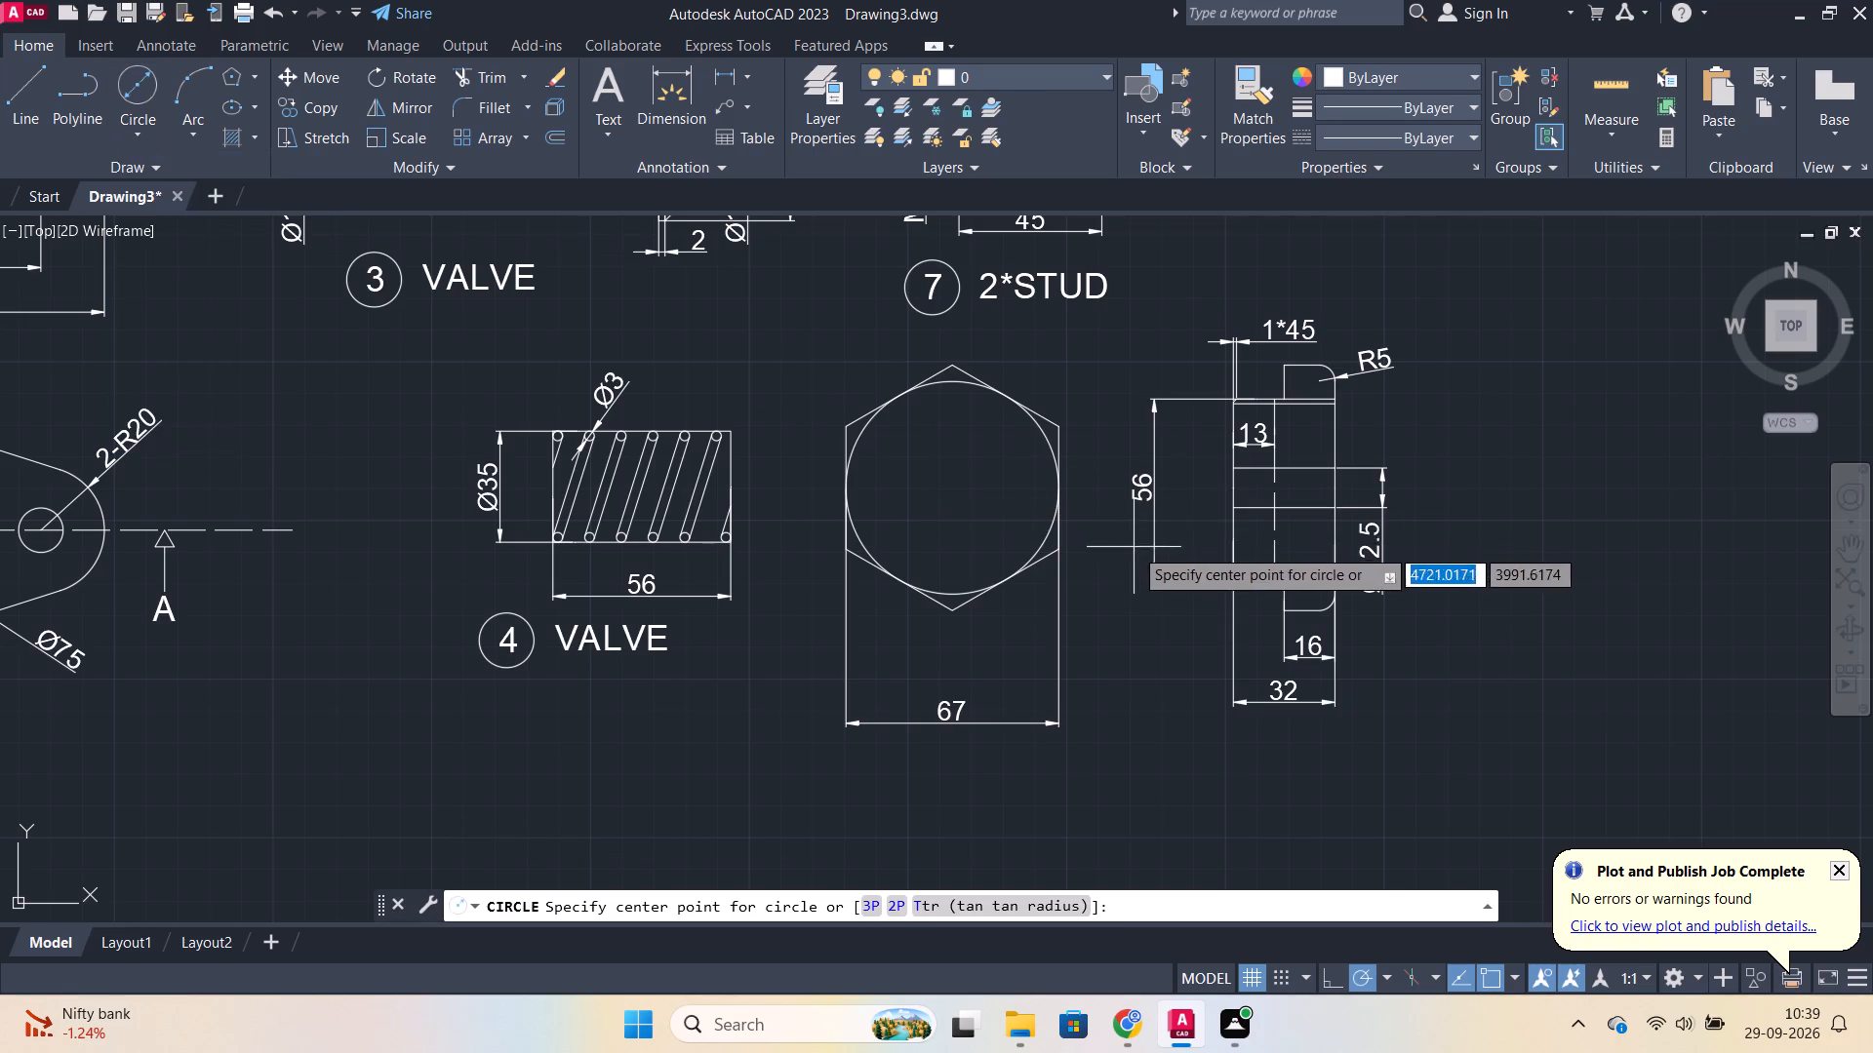
pyautogui.click(955, 486)
pyautogui.press('d')
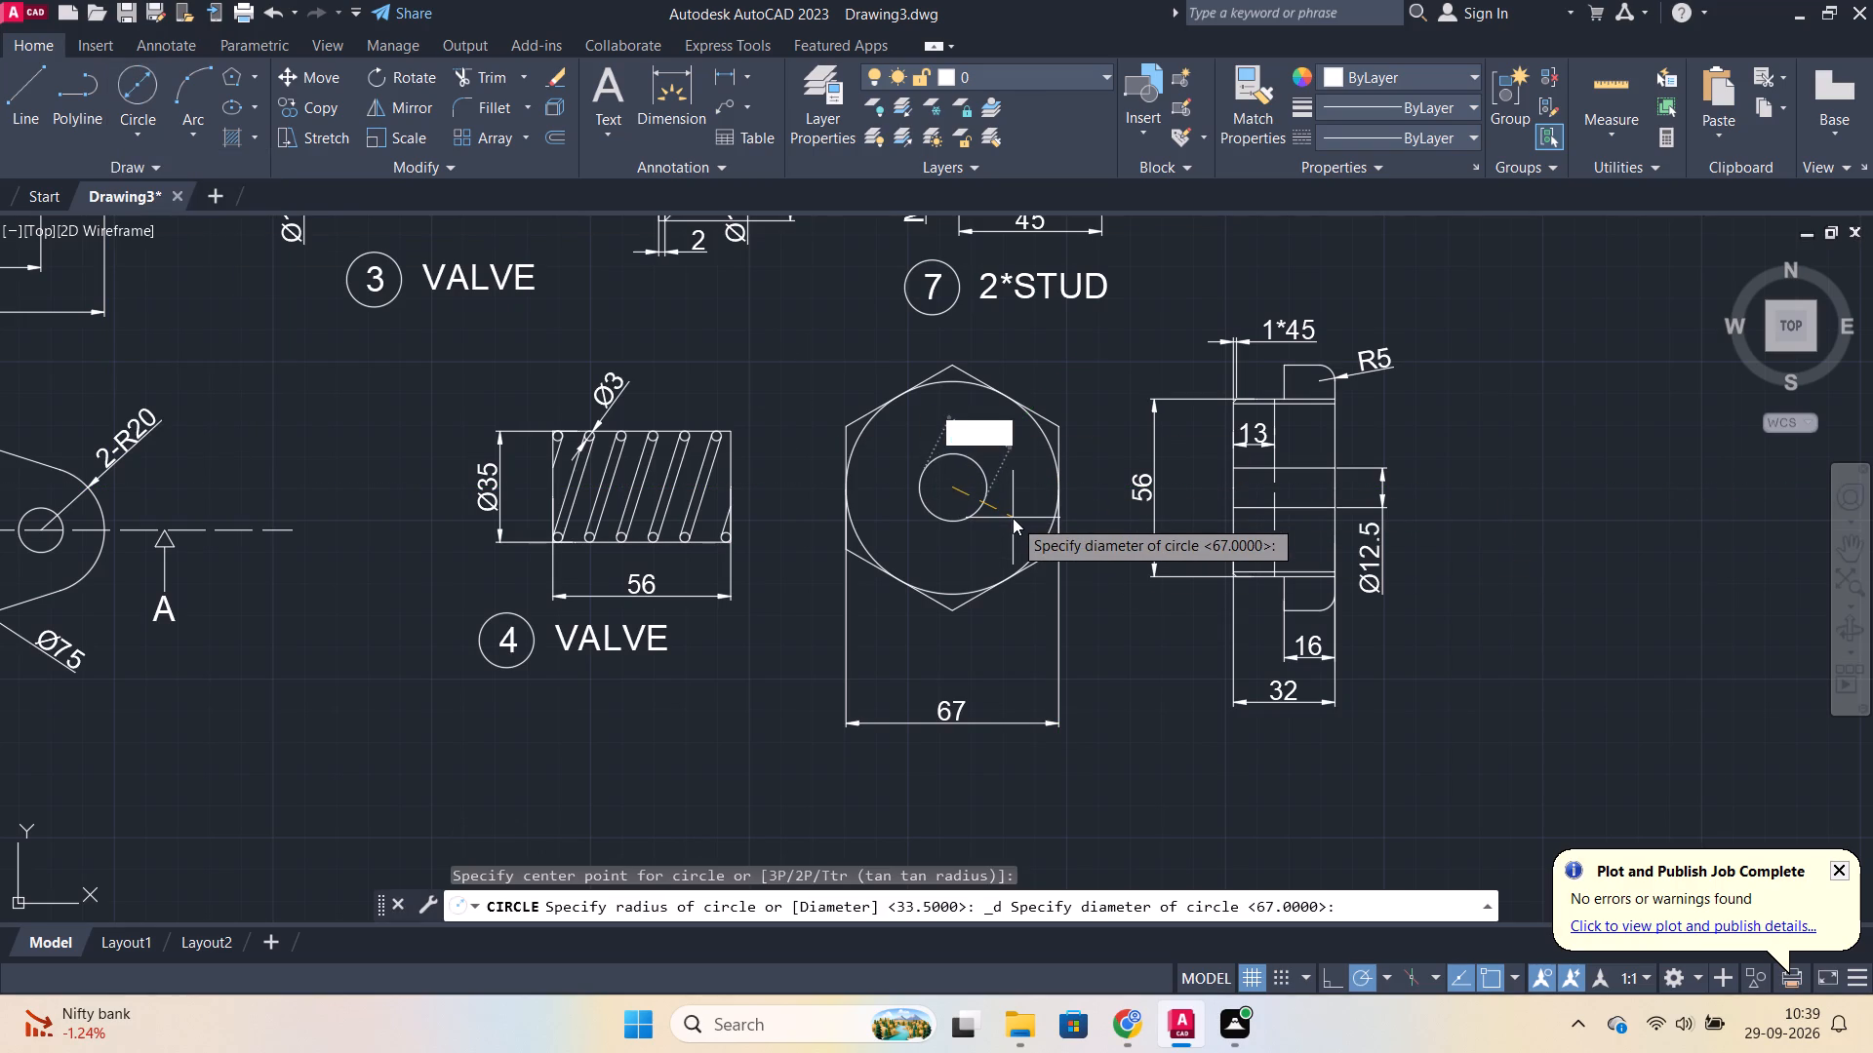
pyautogui.press('Return')
pyautogui.write('12.5')
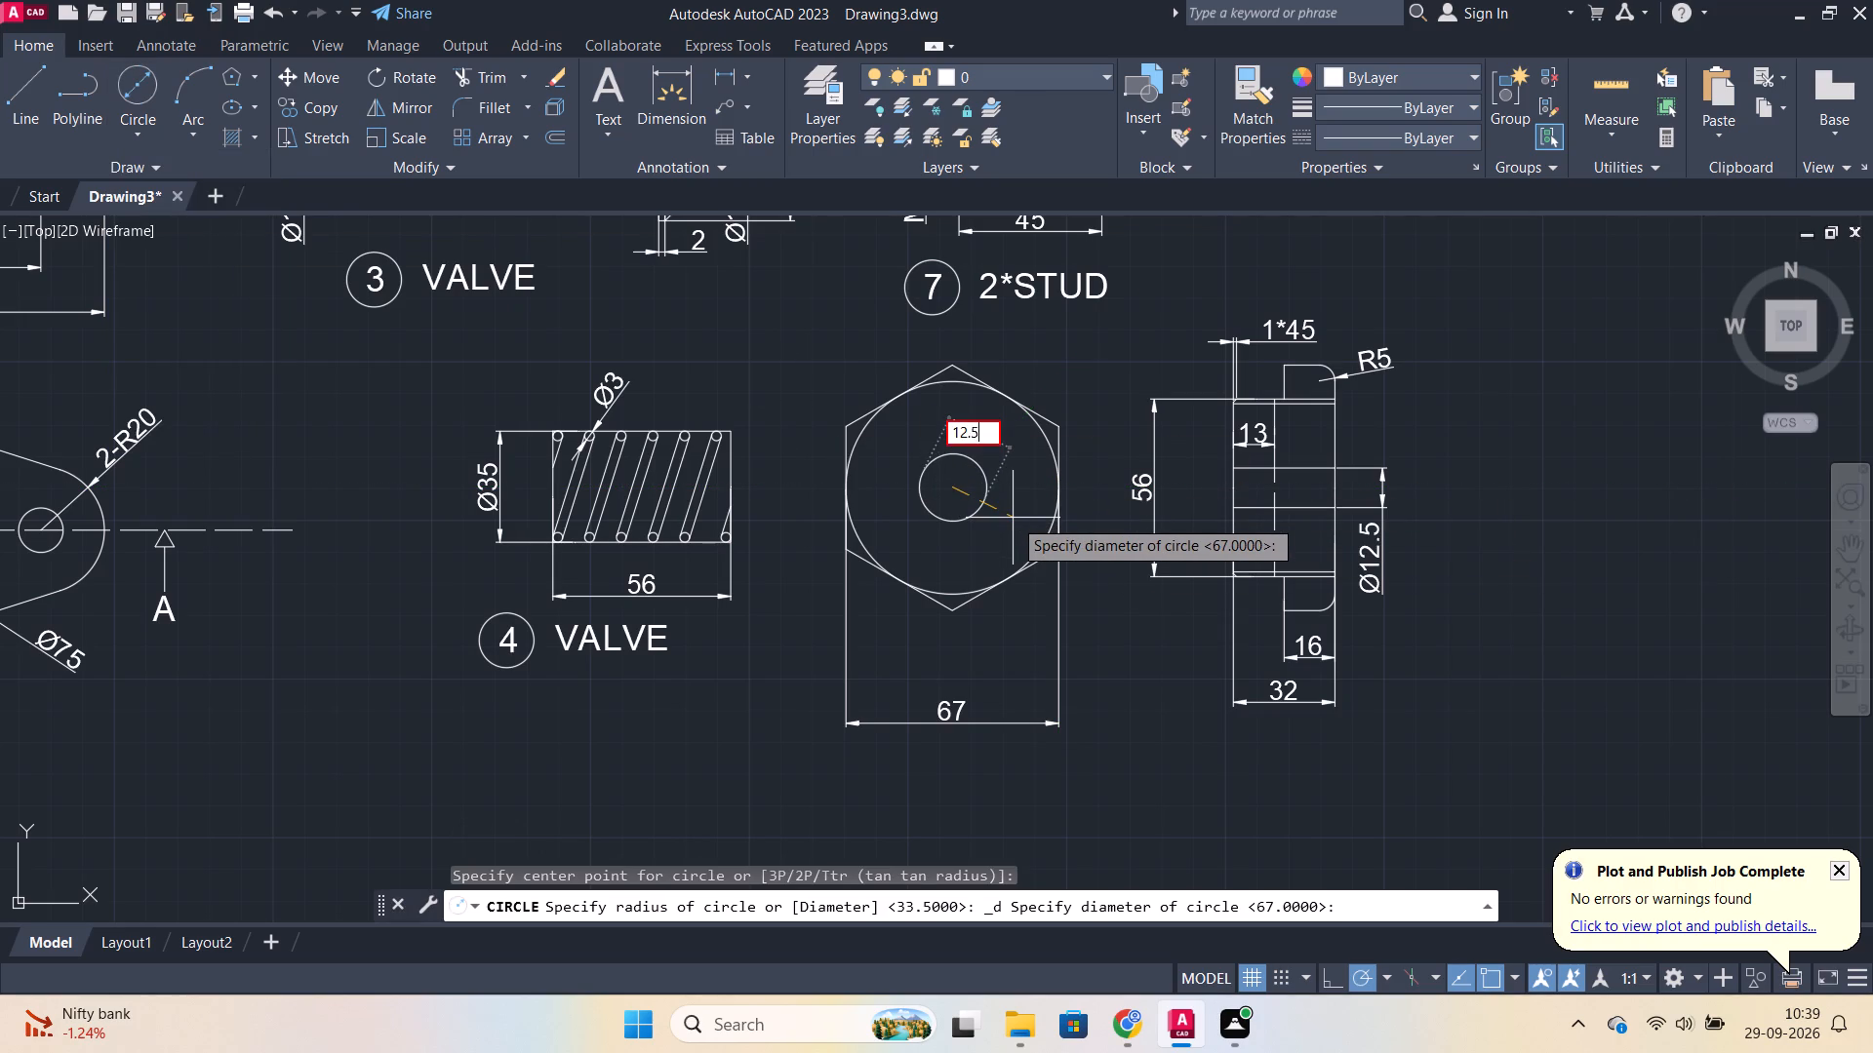
pyautogui.press('Return')
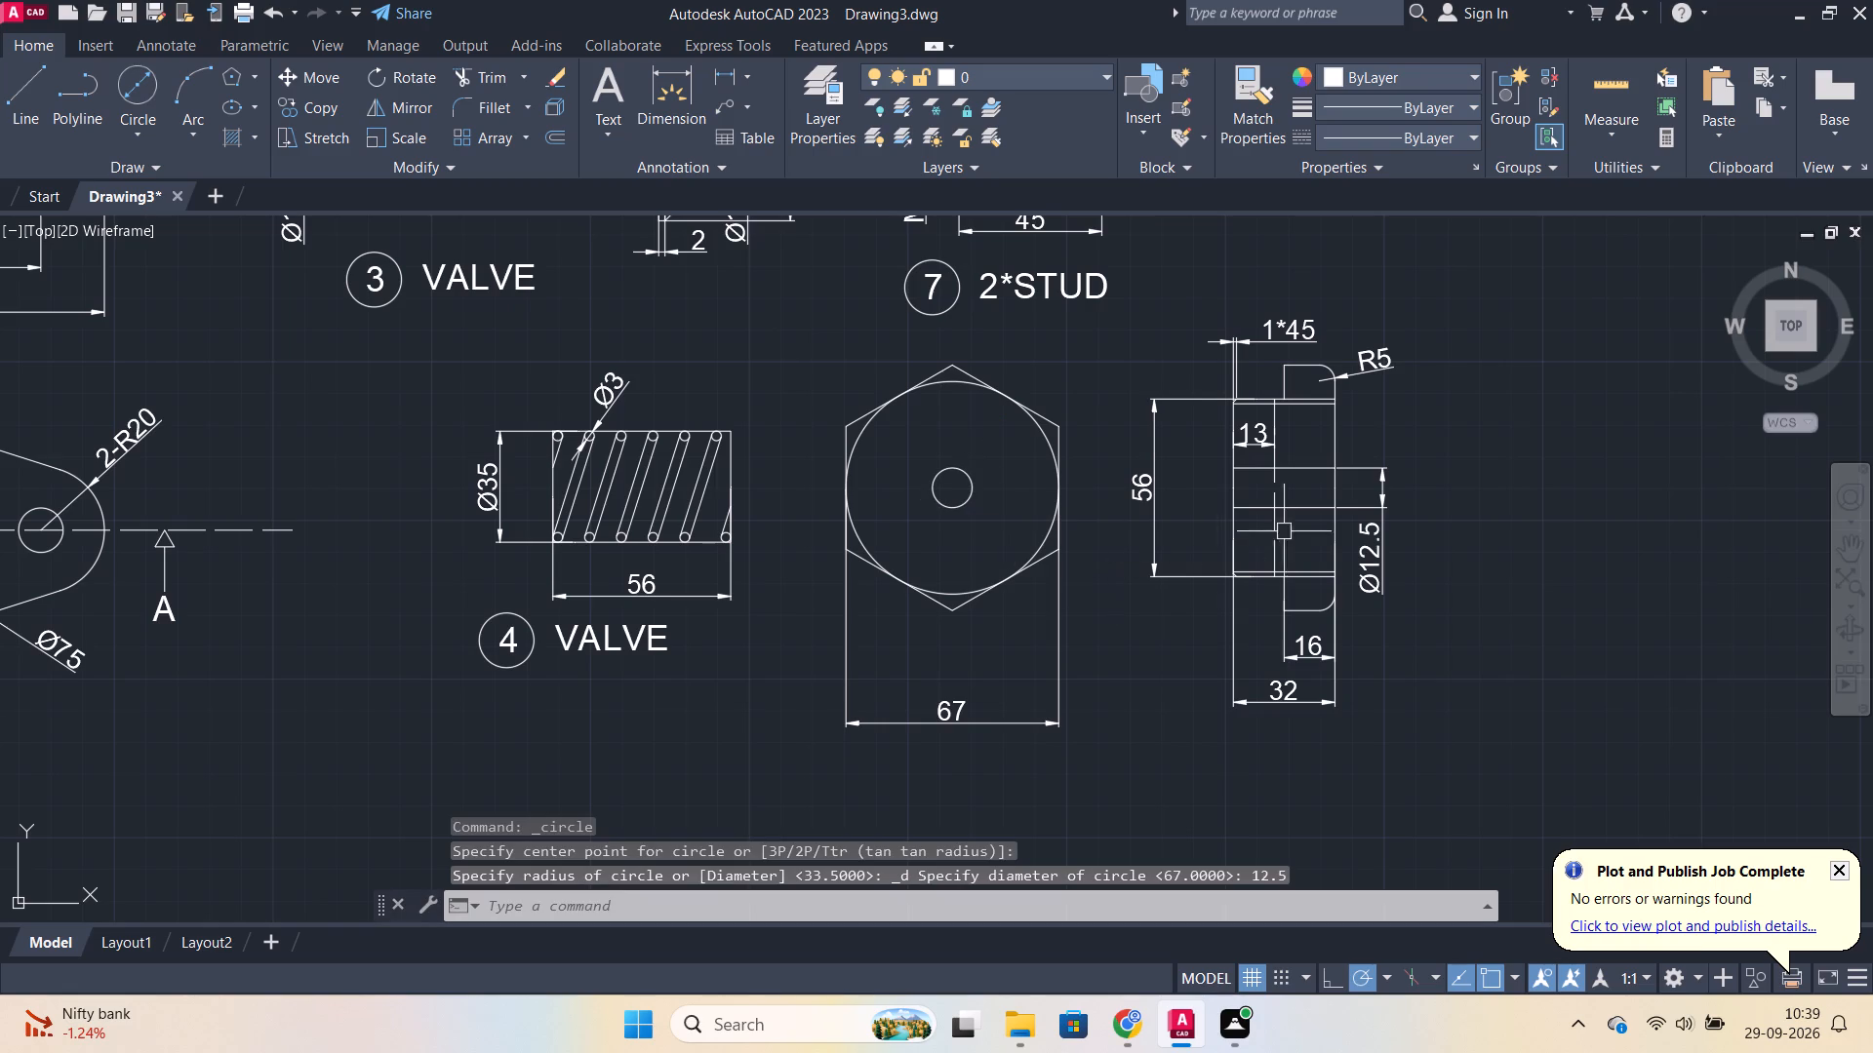
# Erase the Ø12.5 bore dimension beside the side view.
pyautogui.scroll(3, 1296, 527)
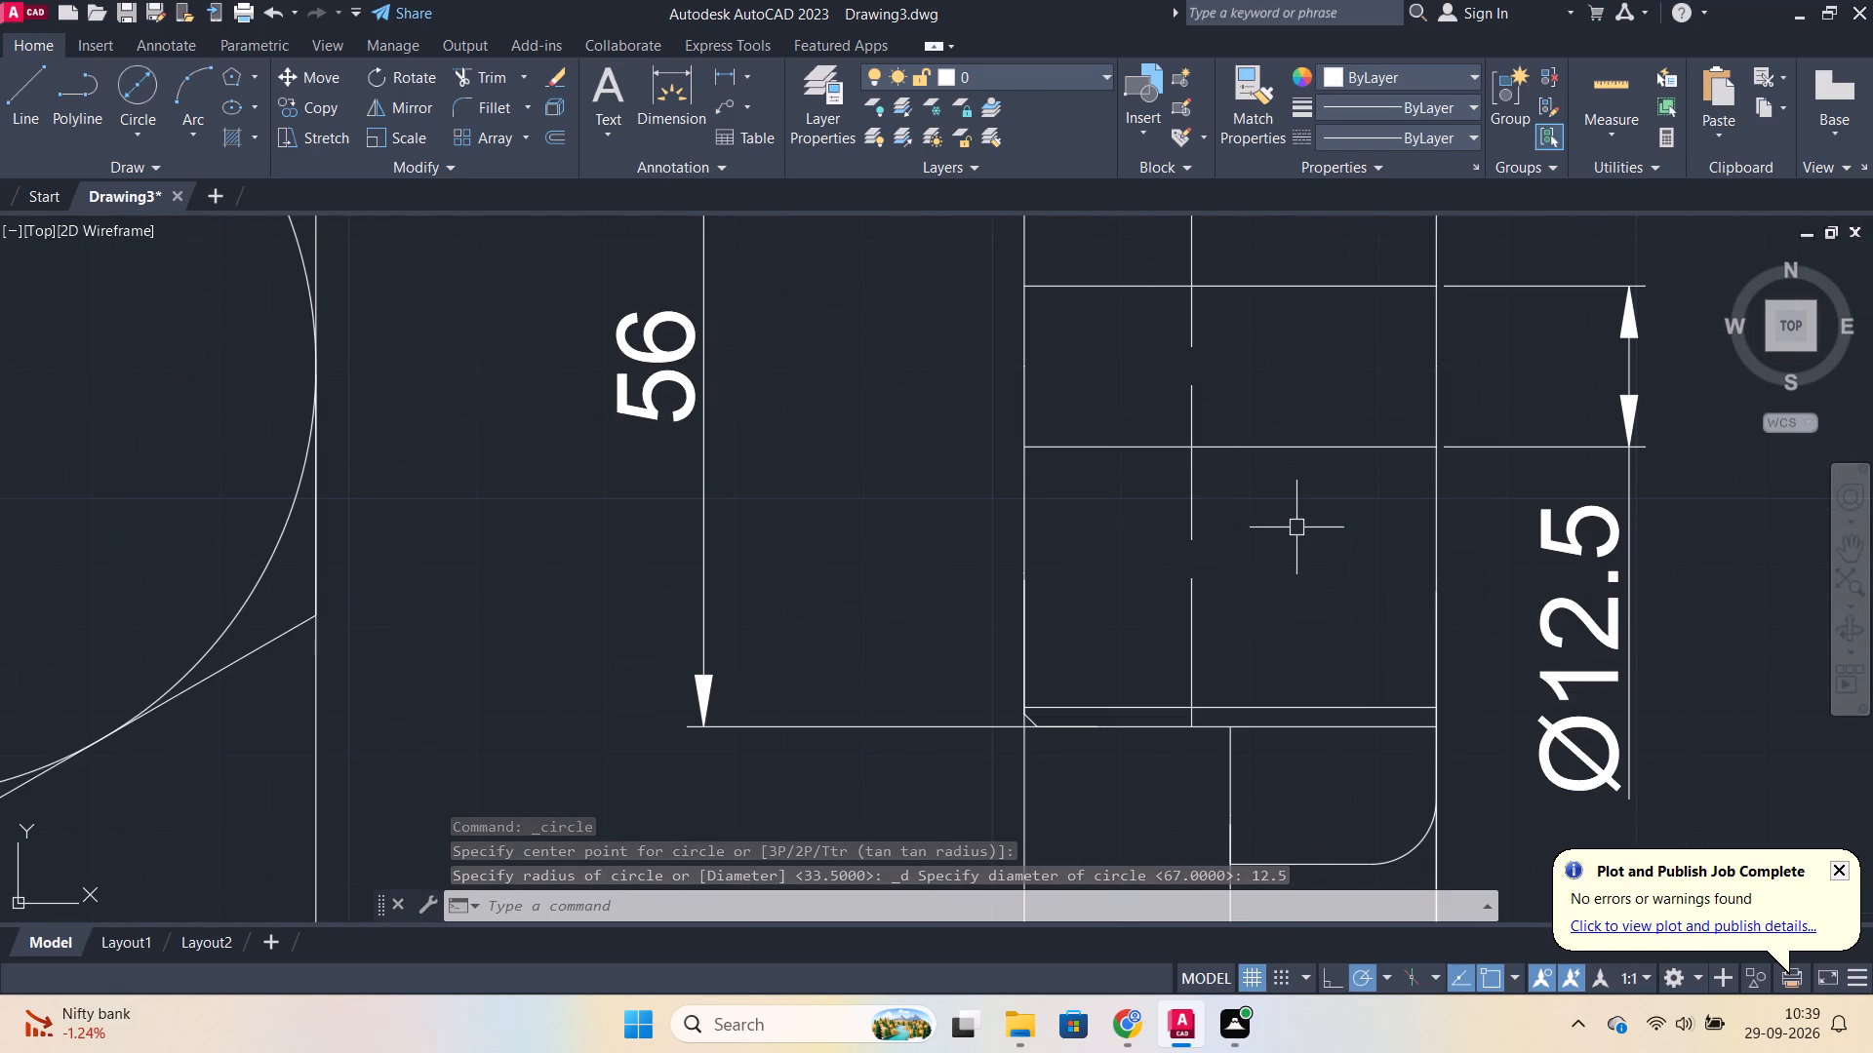
pyautogui.scroll(-1, 1286, 538)
pyautogui.moveTo(1281, 541); pyautogui.dragTo(1167, 597, button='middle')
pyautogui.scroll(-1, 1239, 463)
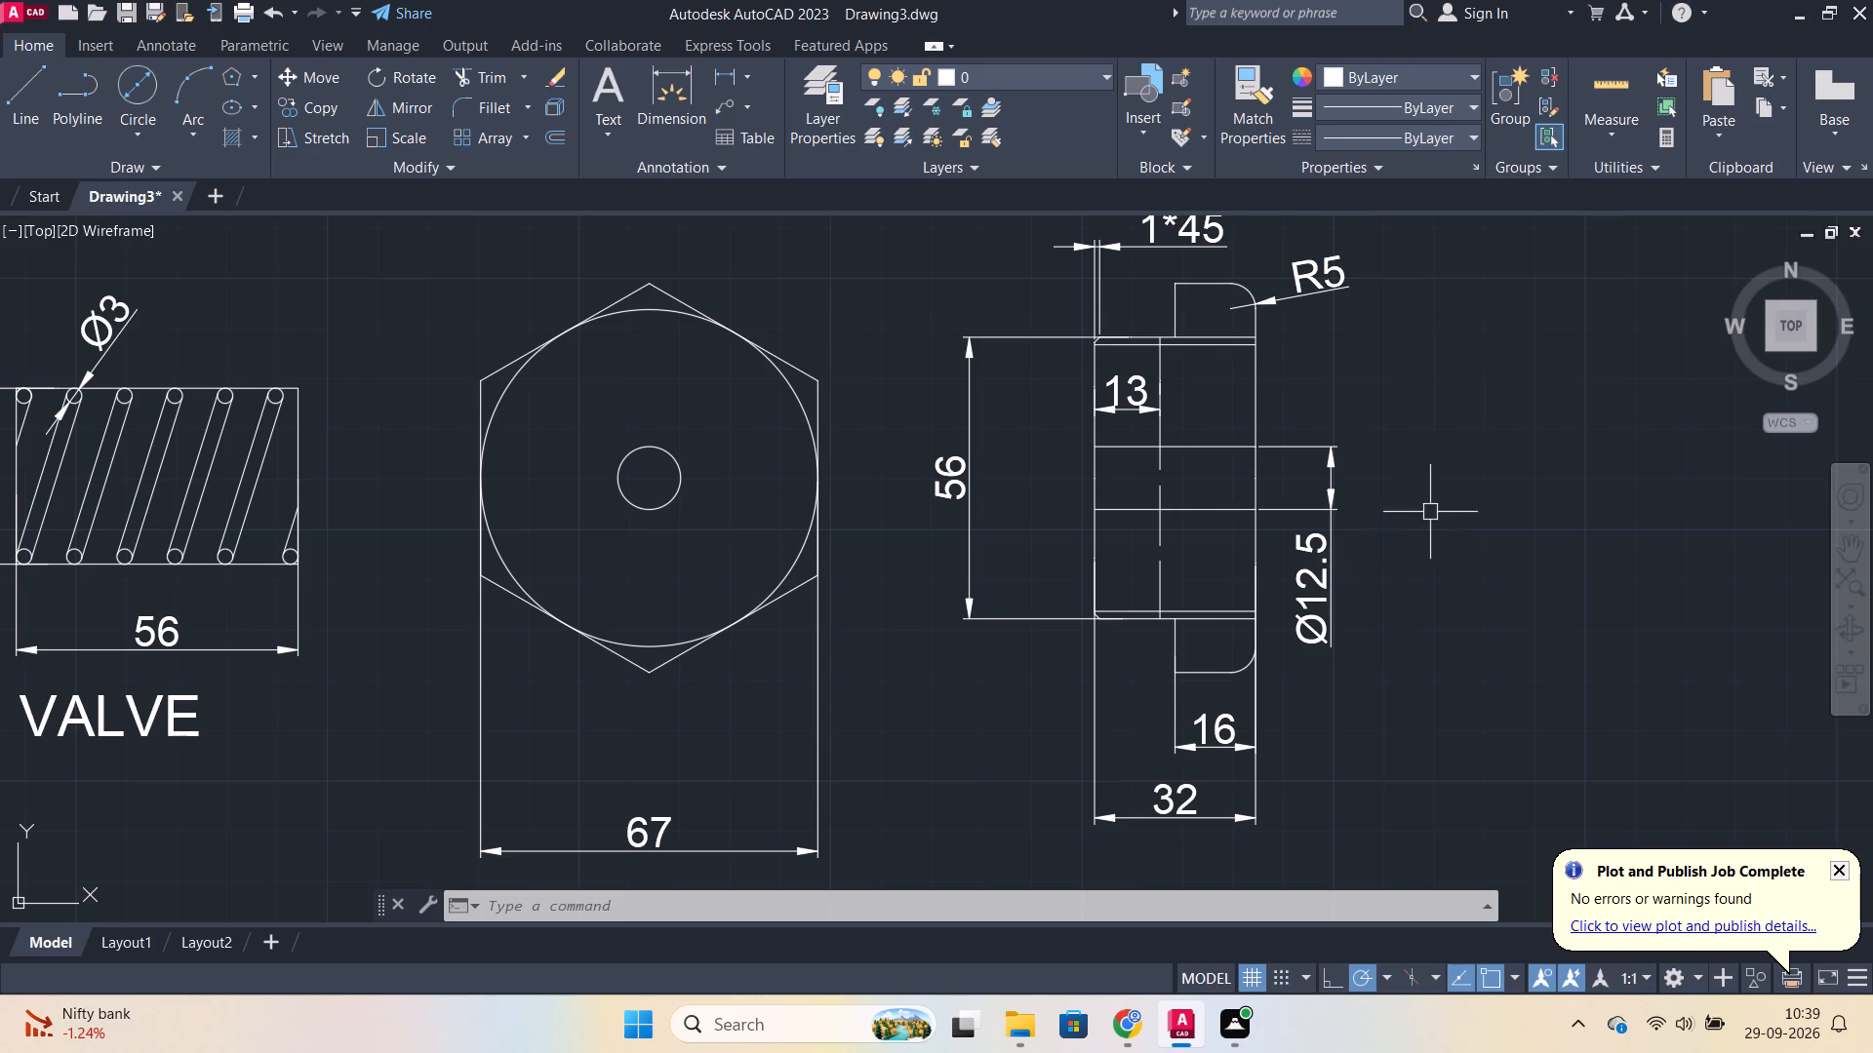
pyautogui.scroll(1, 1374, 533)
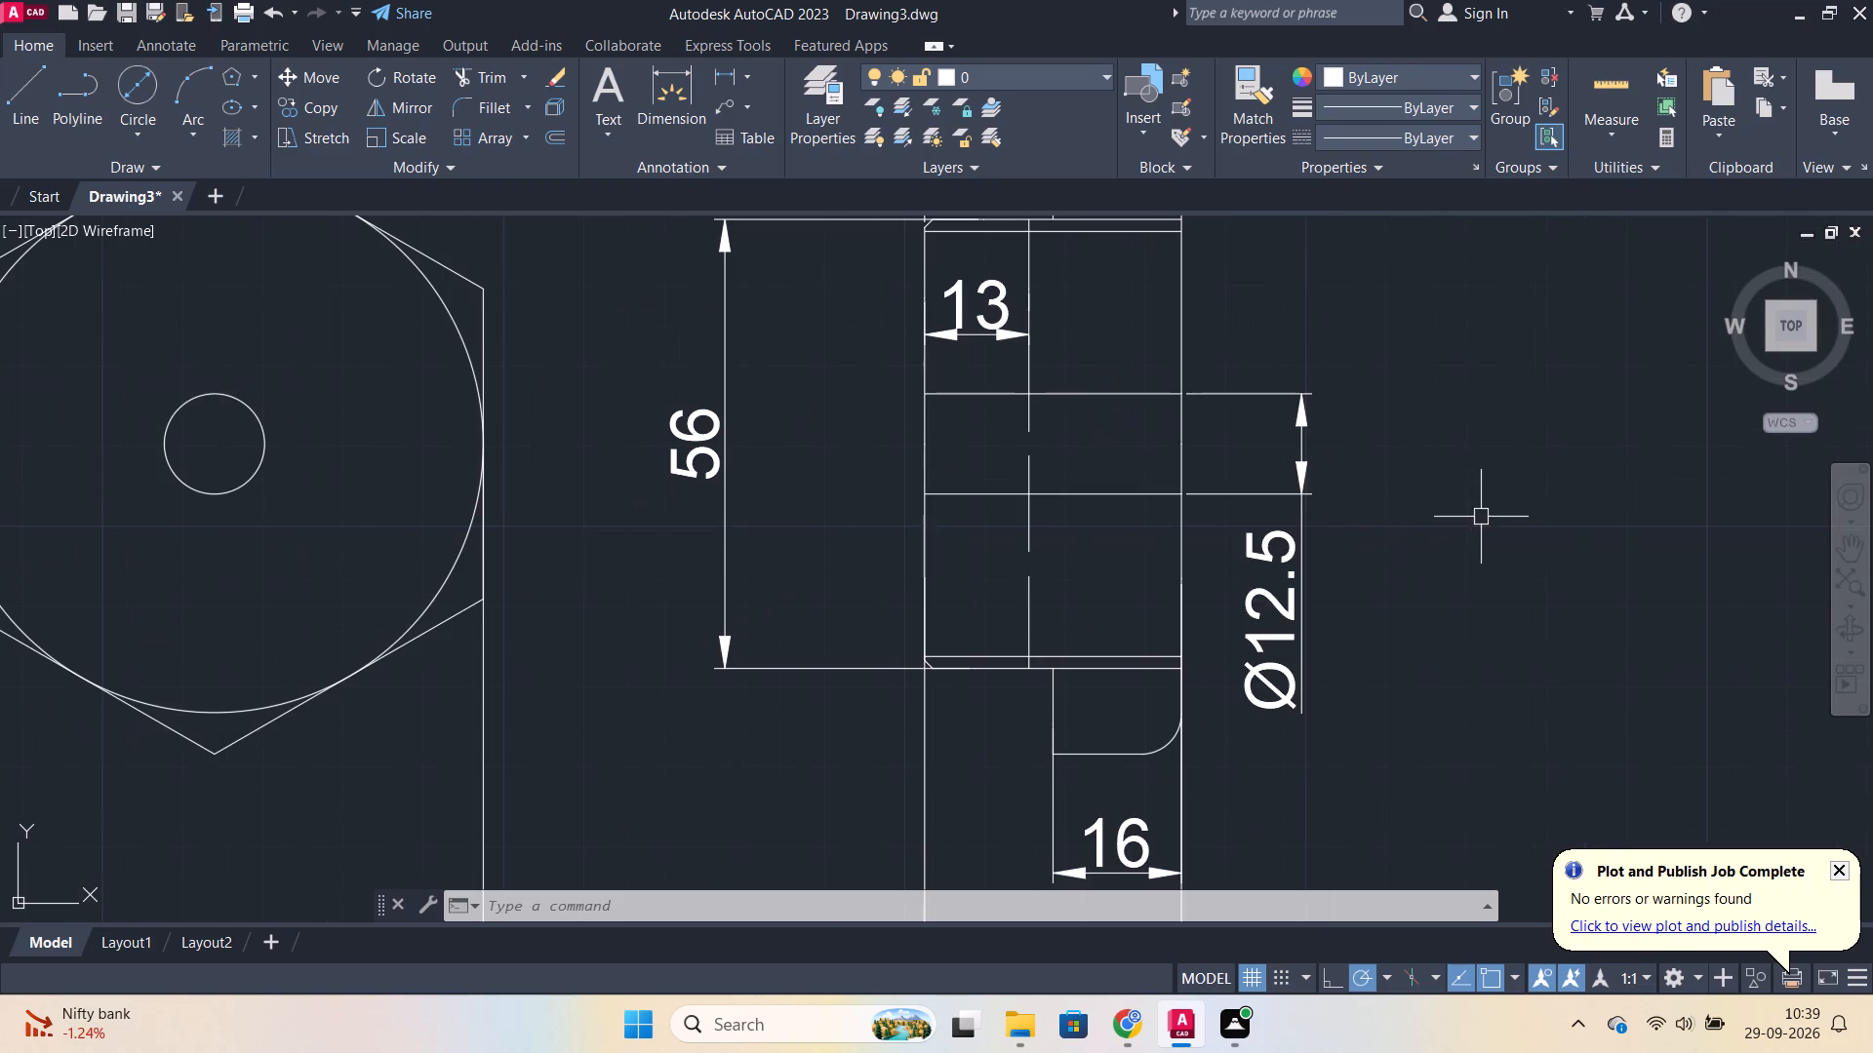
pyautogui.press('Escape')
pyautogui.click(1295, 560)
pyautogui.press('e')
pyautogui.press('Return')
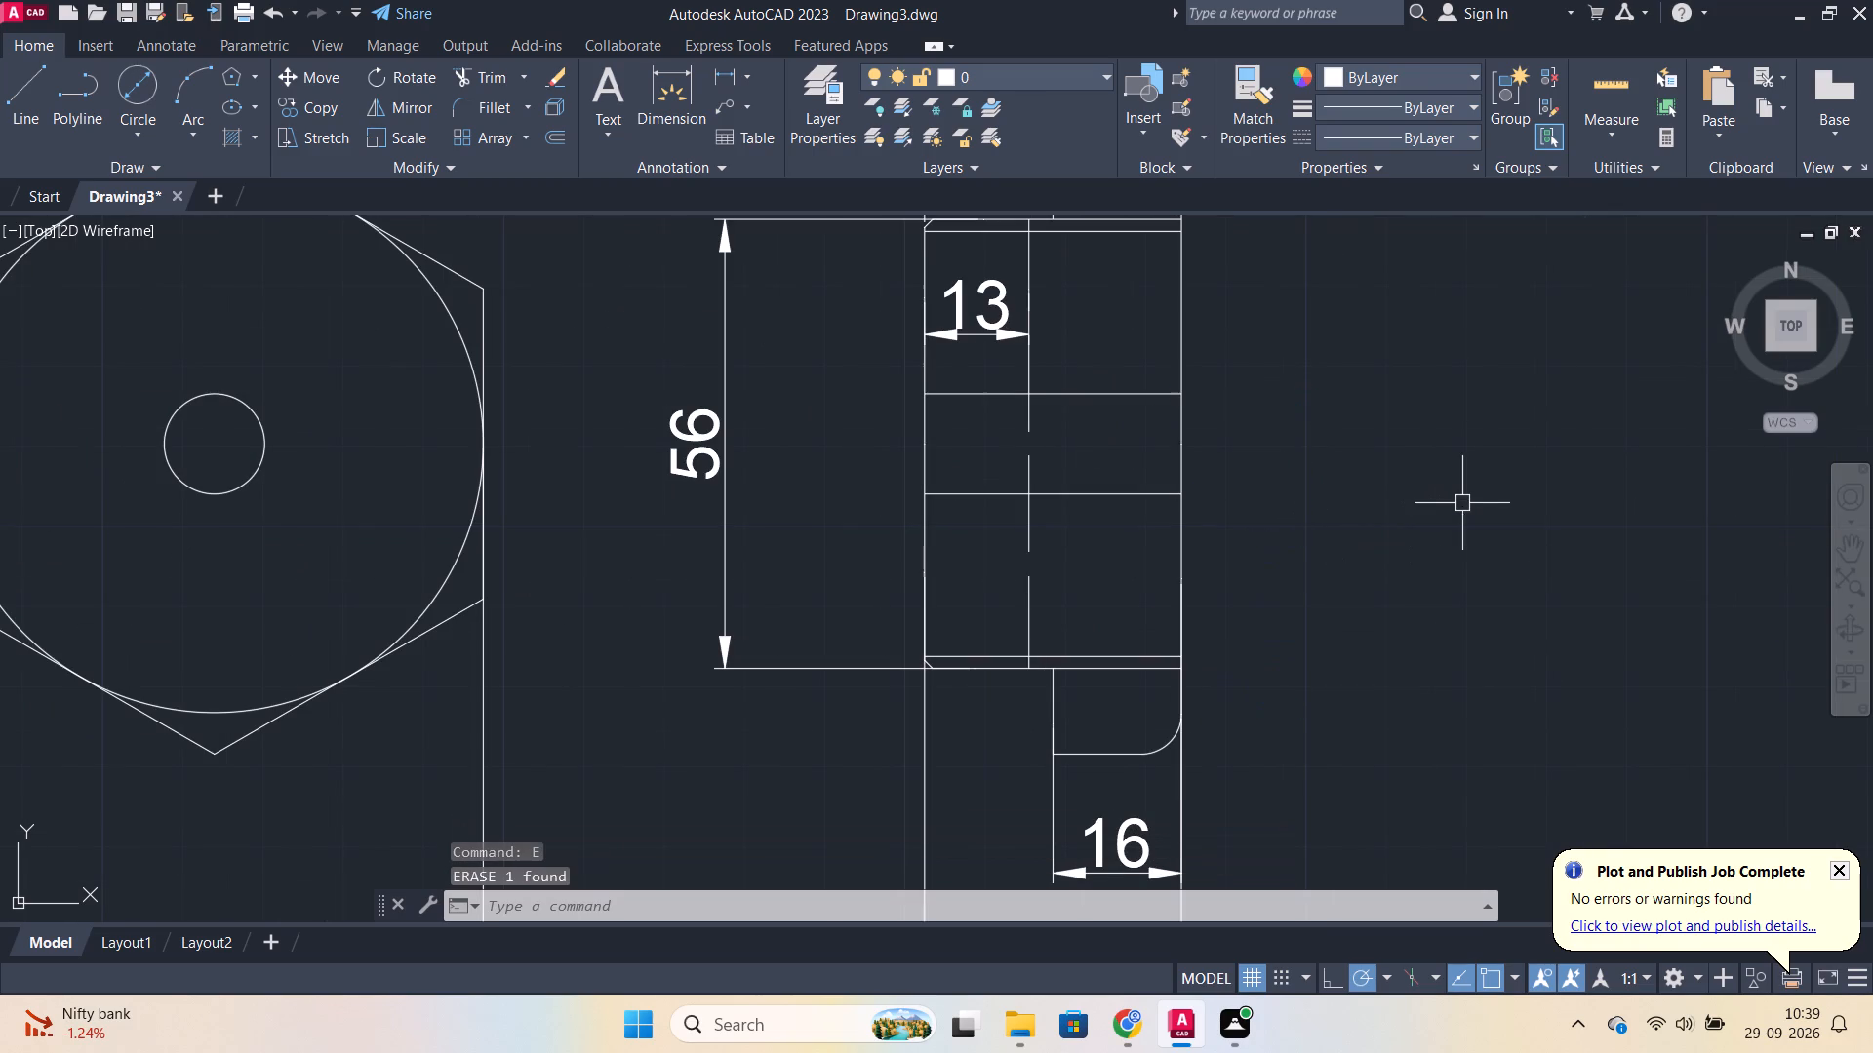
# Erase the two horizontal bore lines from the side view.
pyautogui.click(1068, 383)
pyautogui.doubleClick(1073, 393)
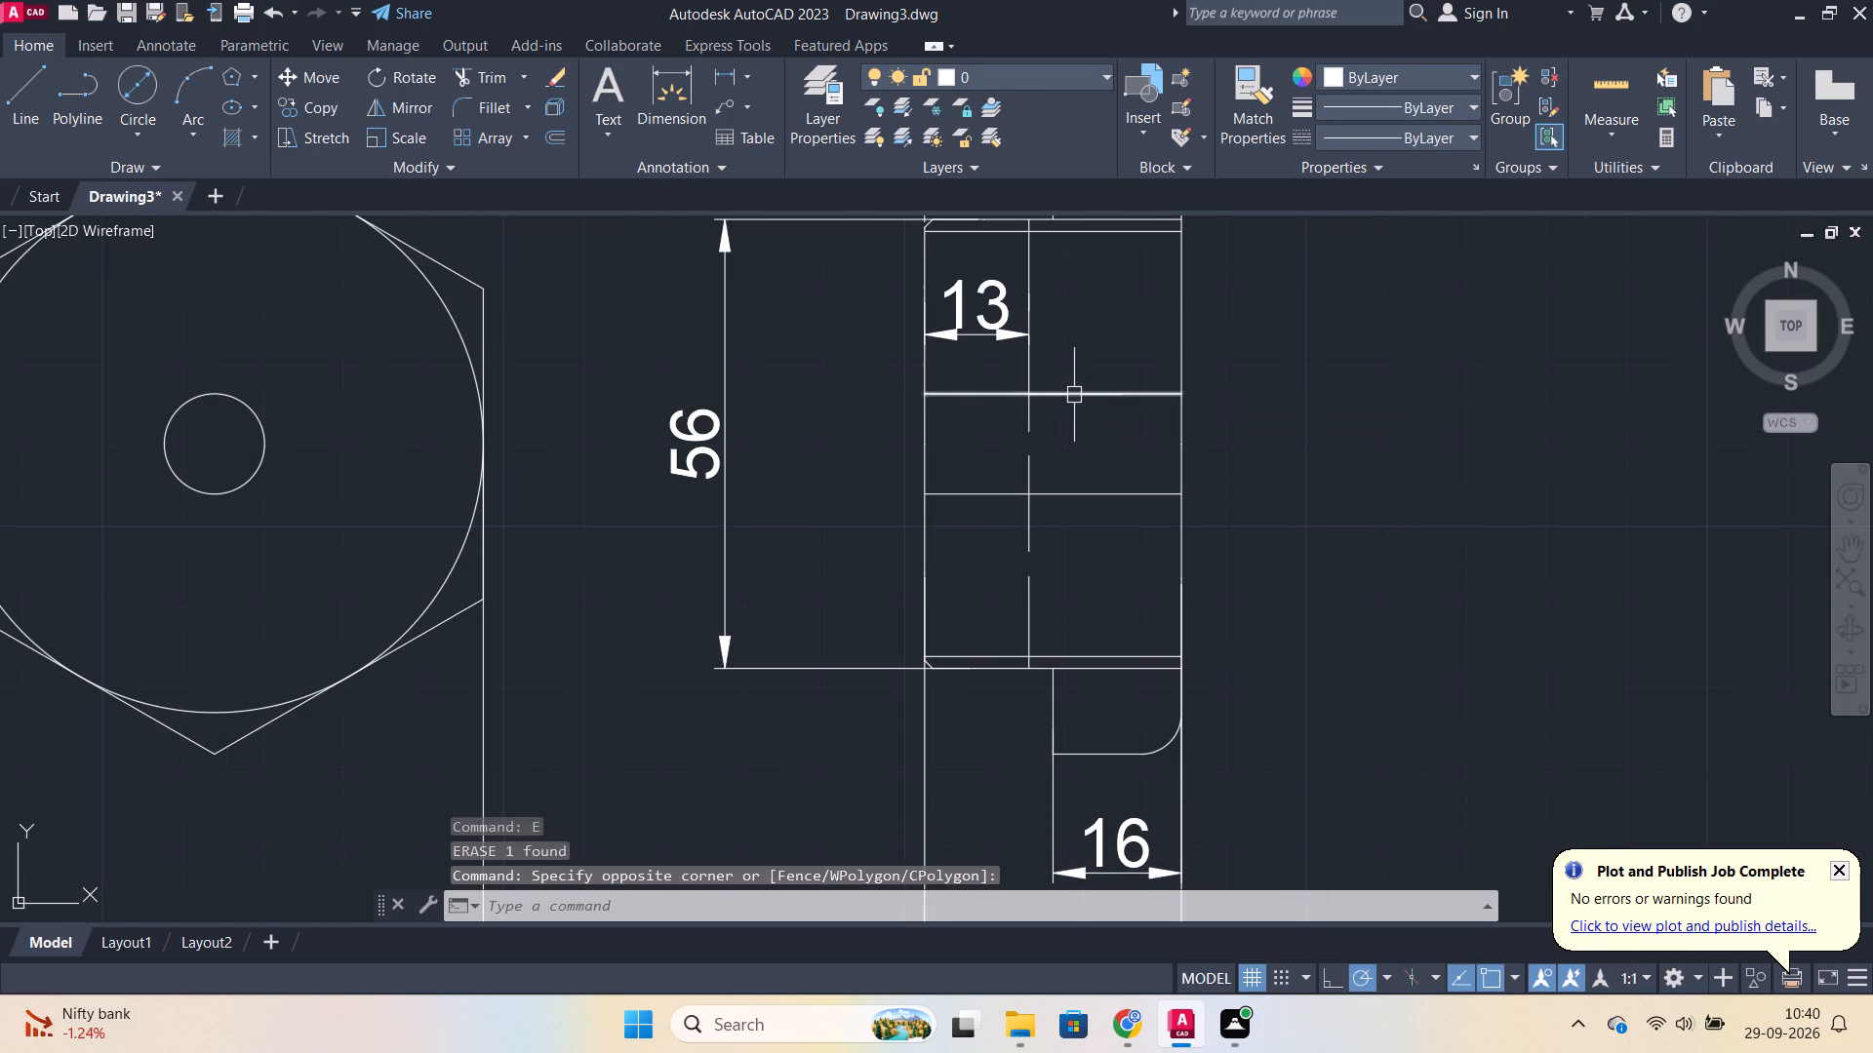
pyautogui.click(1086, 490)
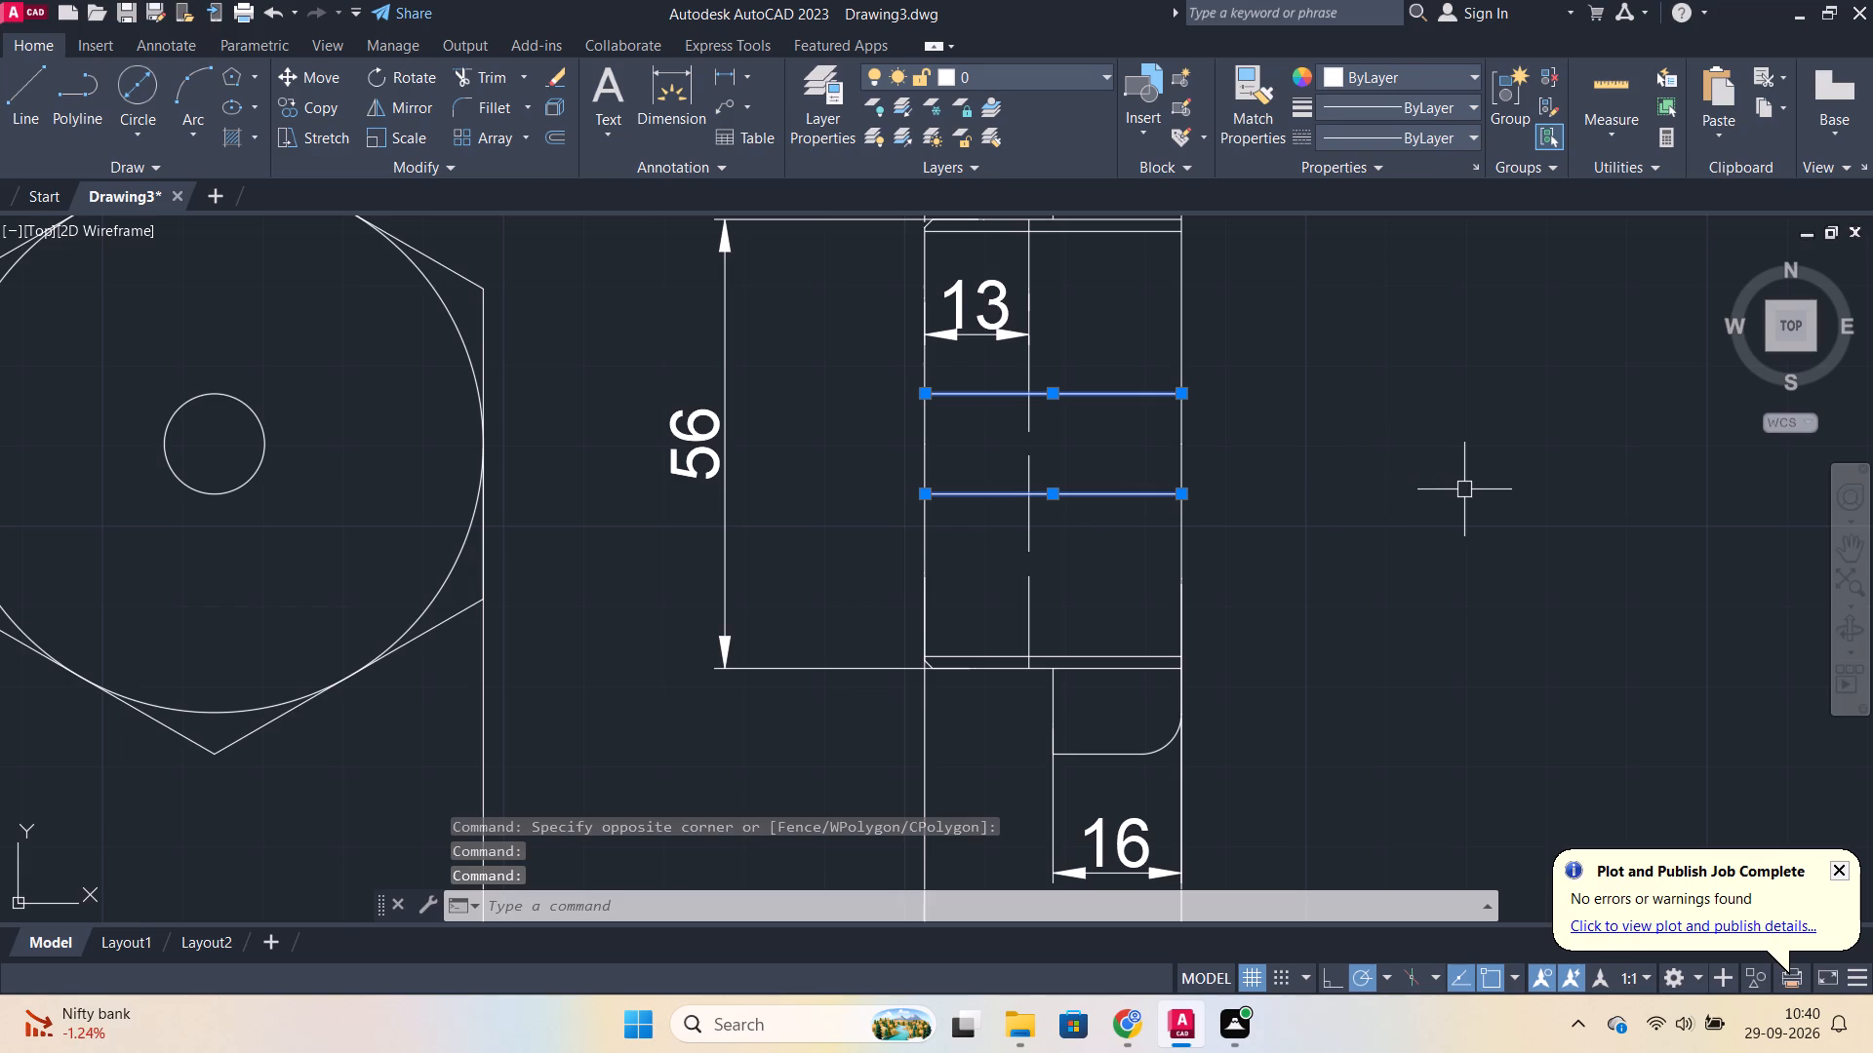
pyautogui.press('e')
pyautogui.press('Return')
# Draw a horizontal projection line from the top of the hexagon's small centre circle to beyond the side view's right edge.
pyautogui.scroll(-2, 1408, 461)
pyautogui.scroll(2, 1013, 427)
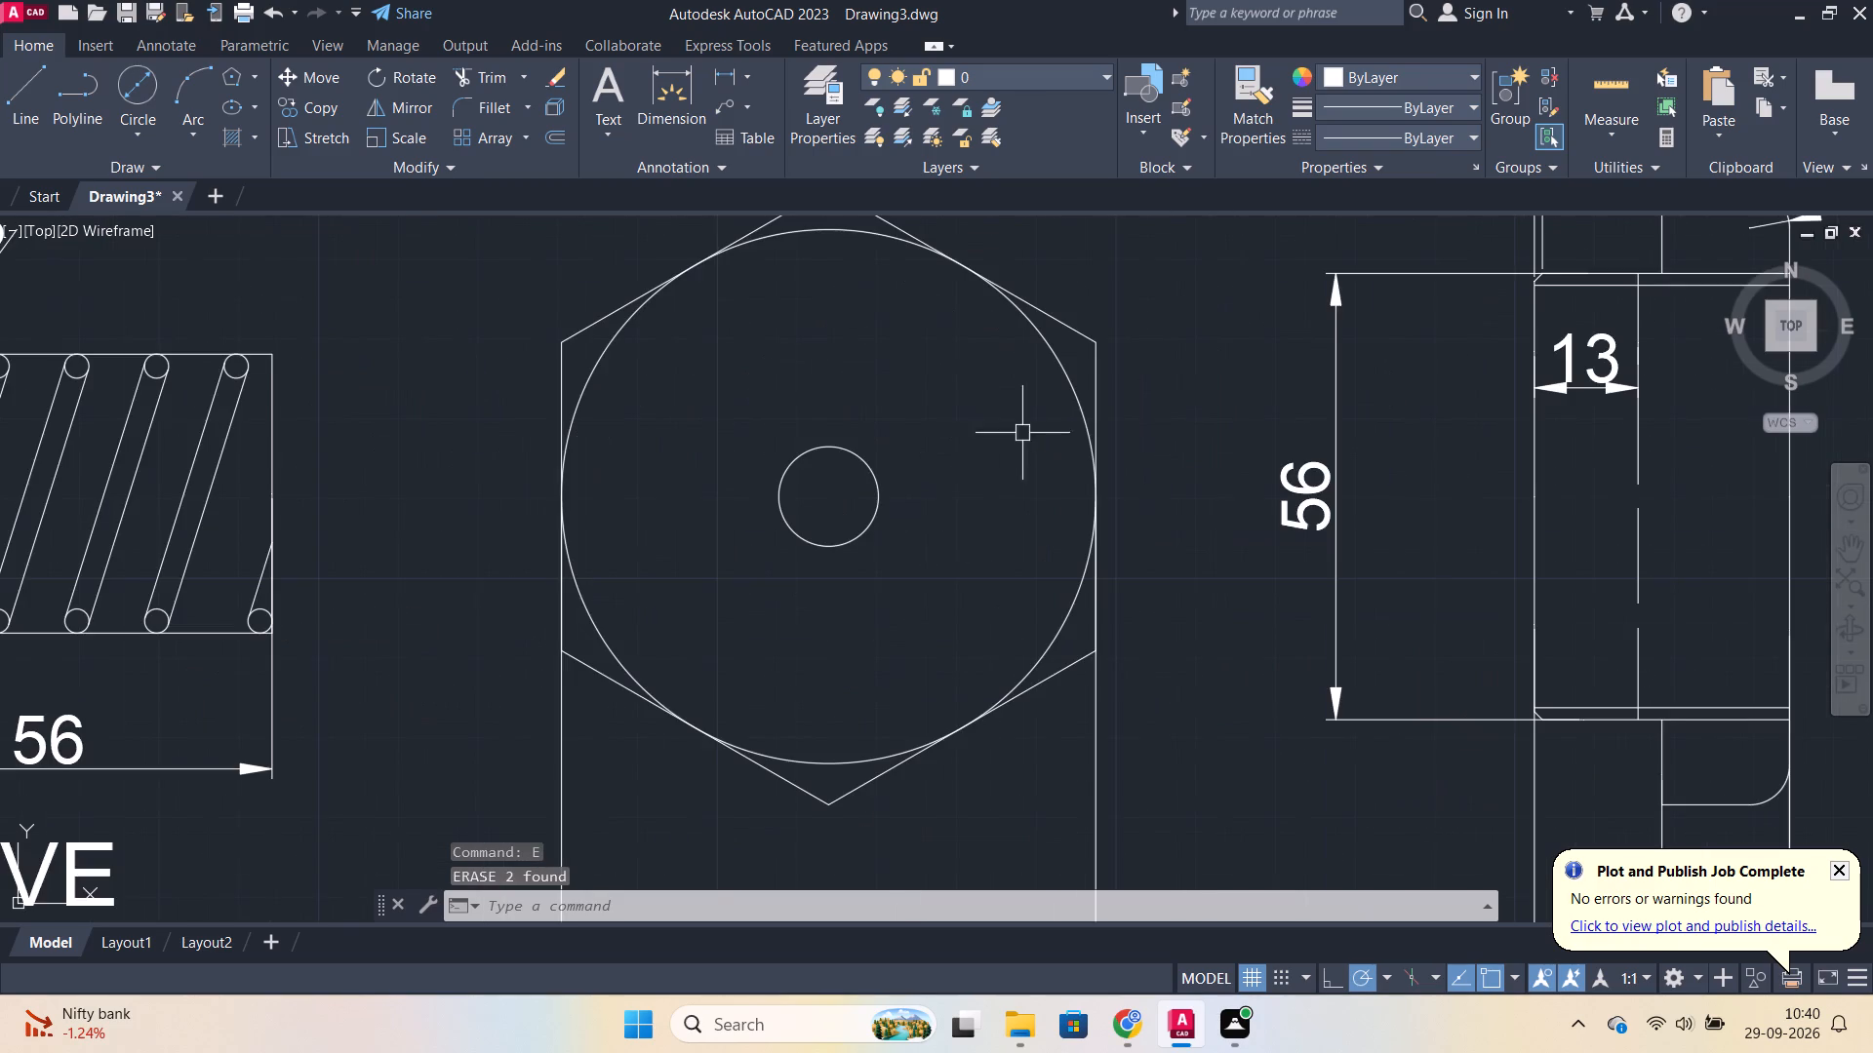
pyautogui.scroll(-1, 1016, 397)
pyautogui.click(17, 88)
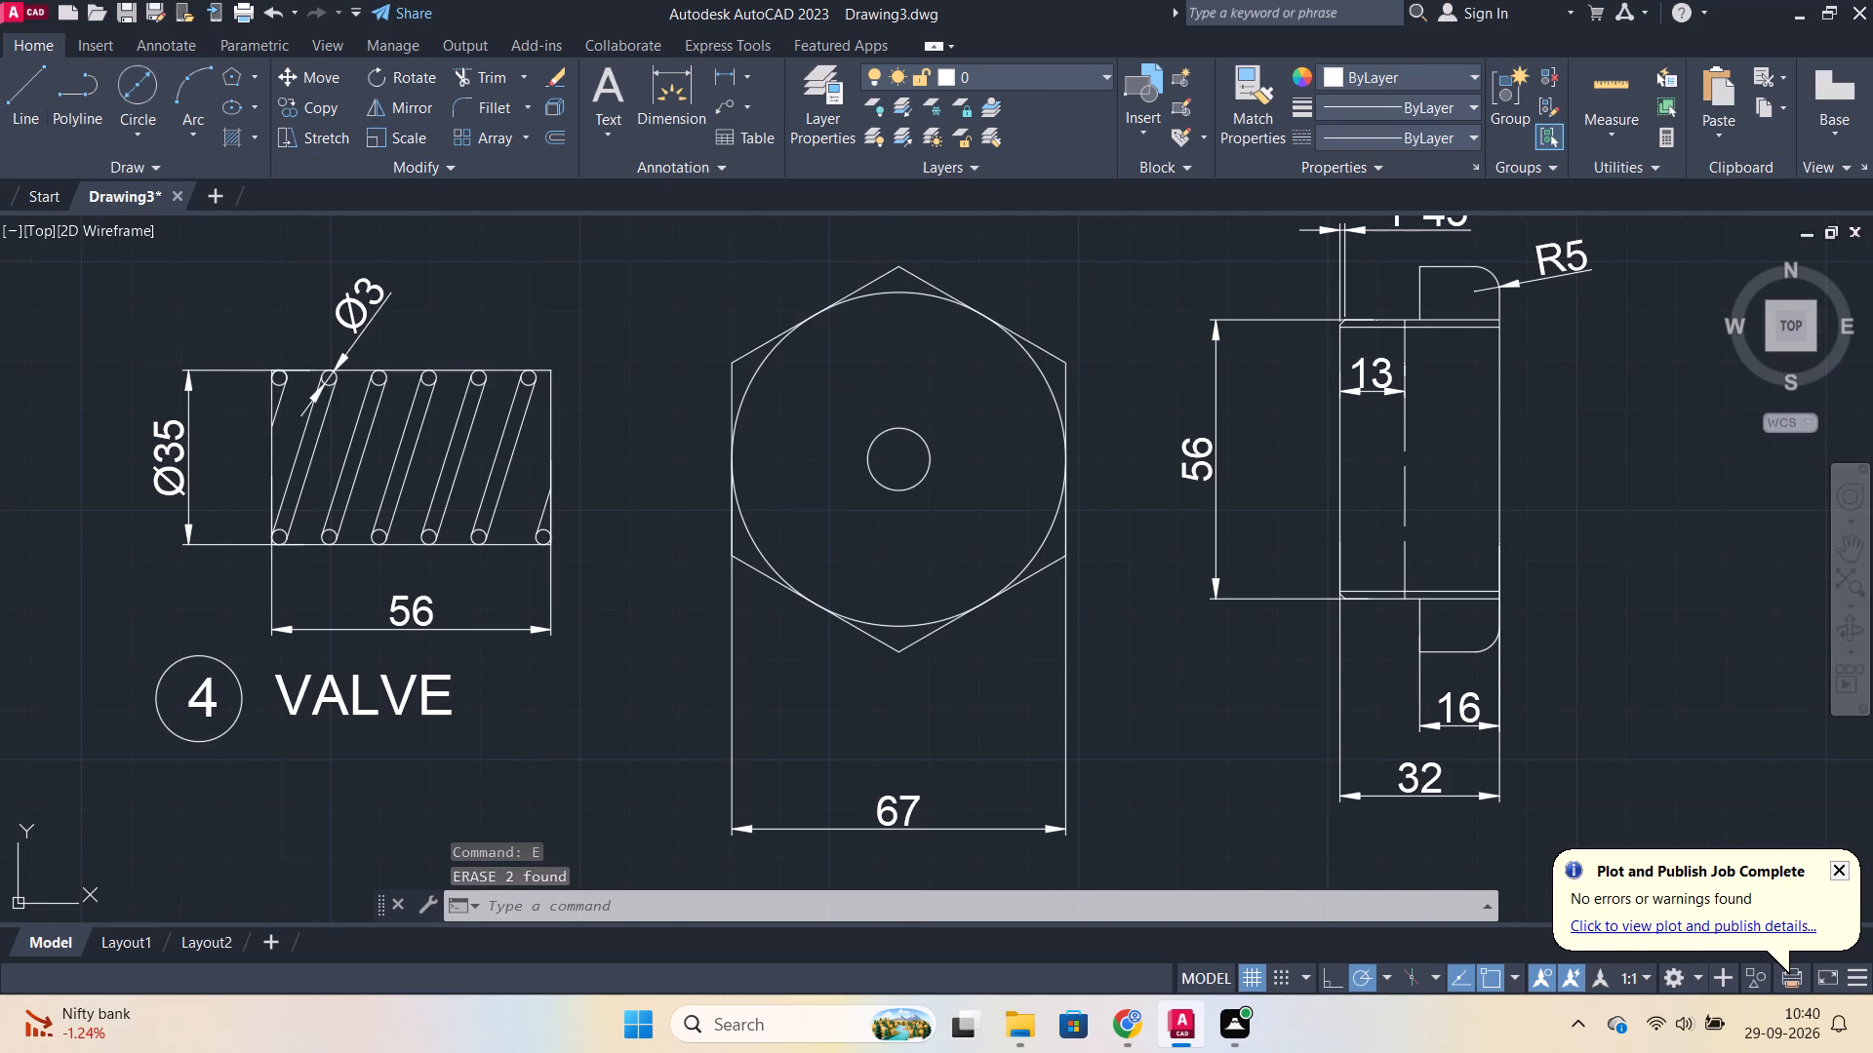
pyautogui.click(897, 426)
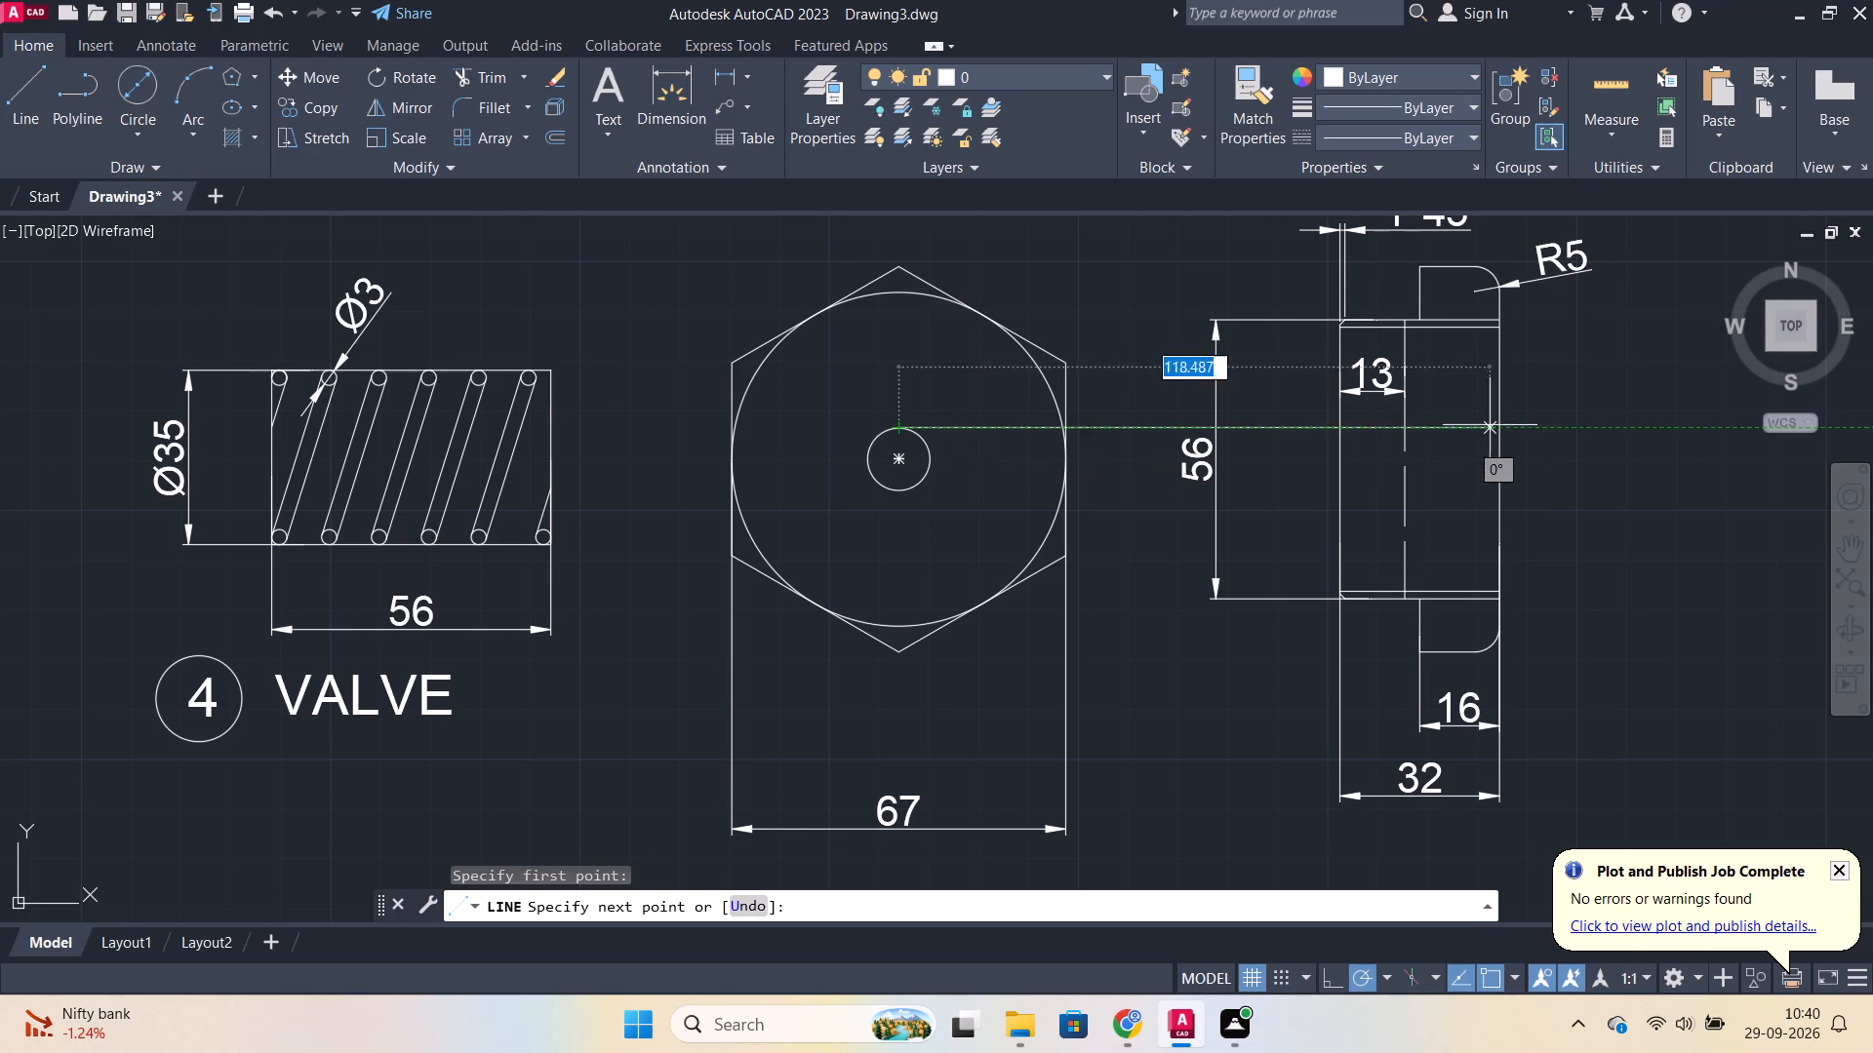
pyautogui.click(1644, 432)
pyautogui.press('Escape')
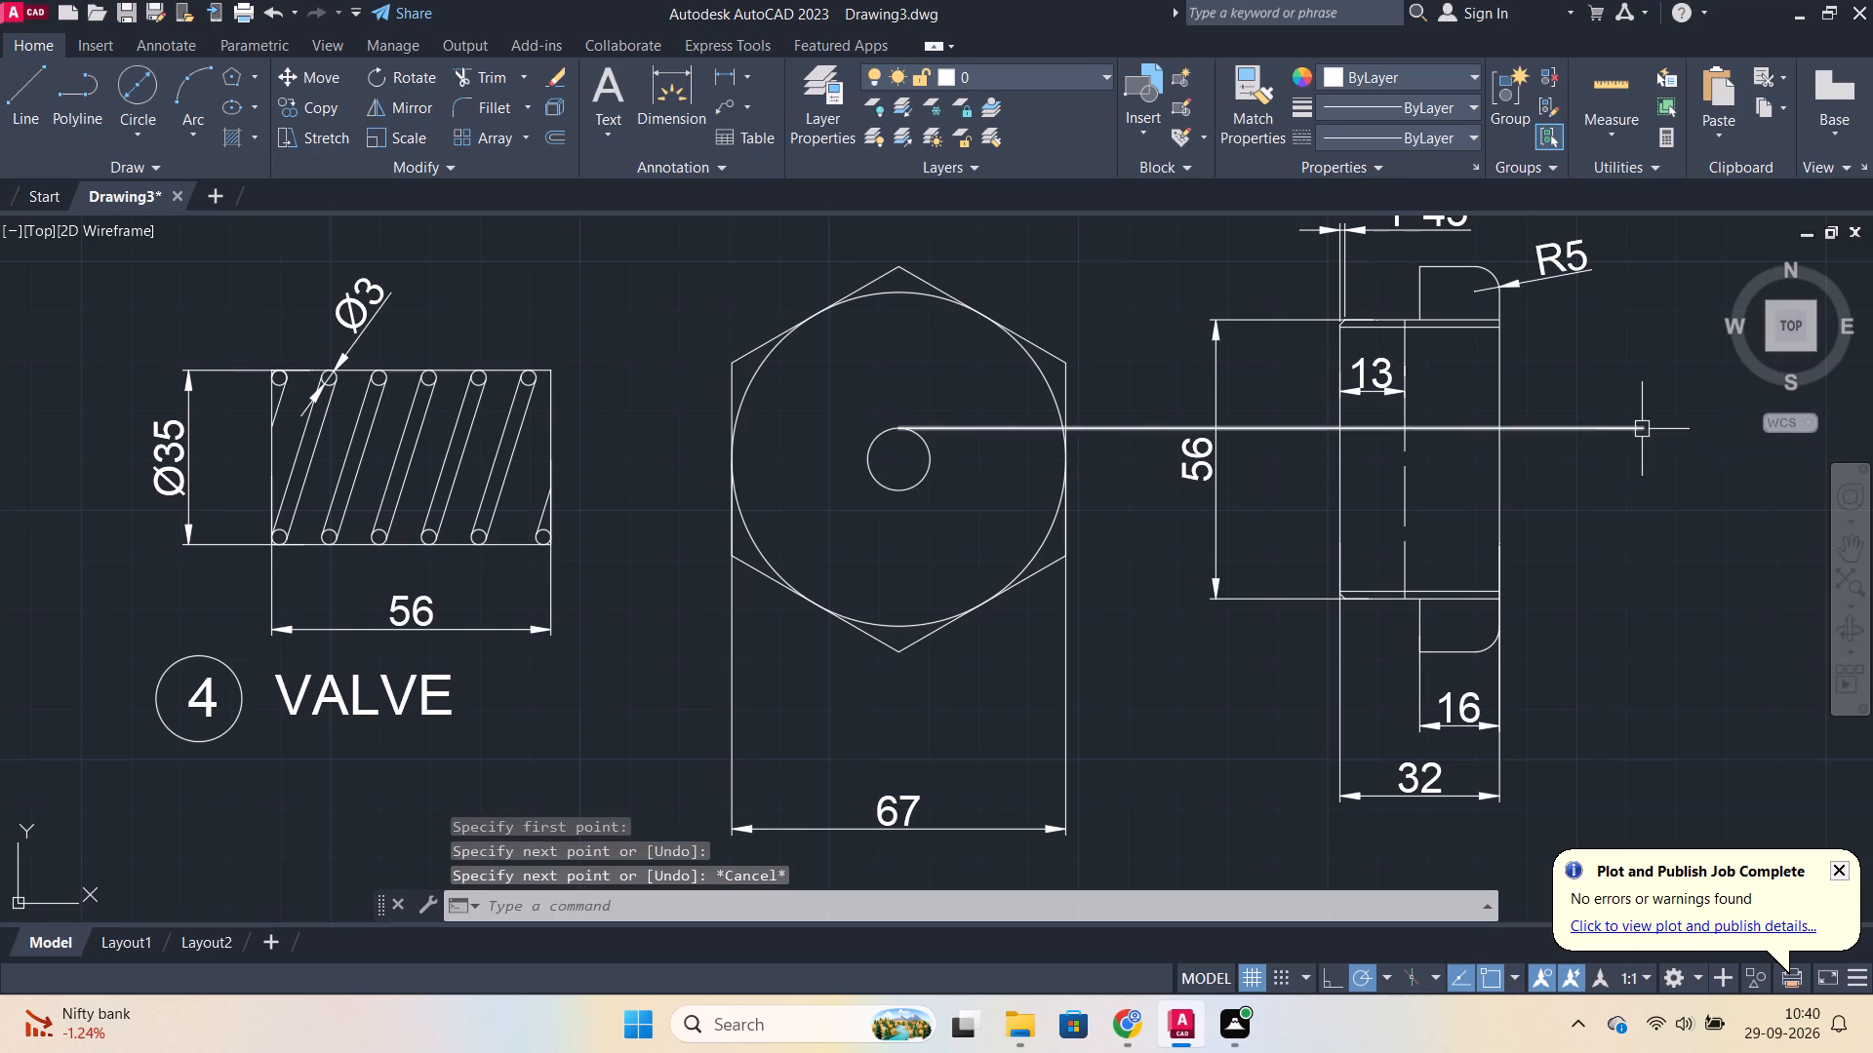
# Draw a horizontal projection line from the bottom of the hexagon's small centre circle to beyond the side view's far edge.
pyautogui.press('space')
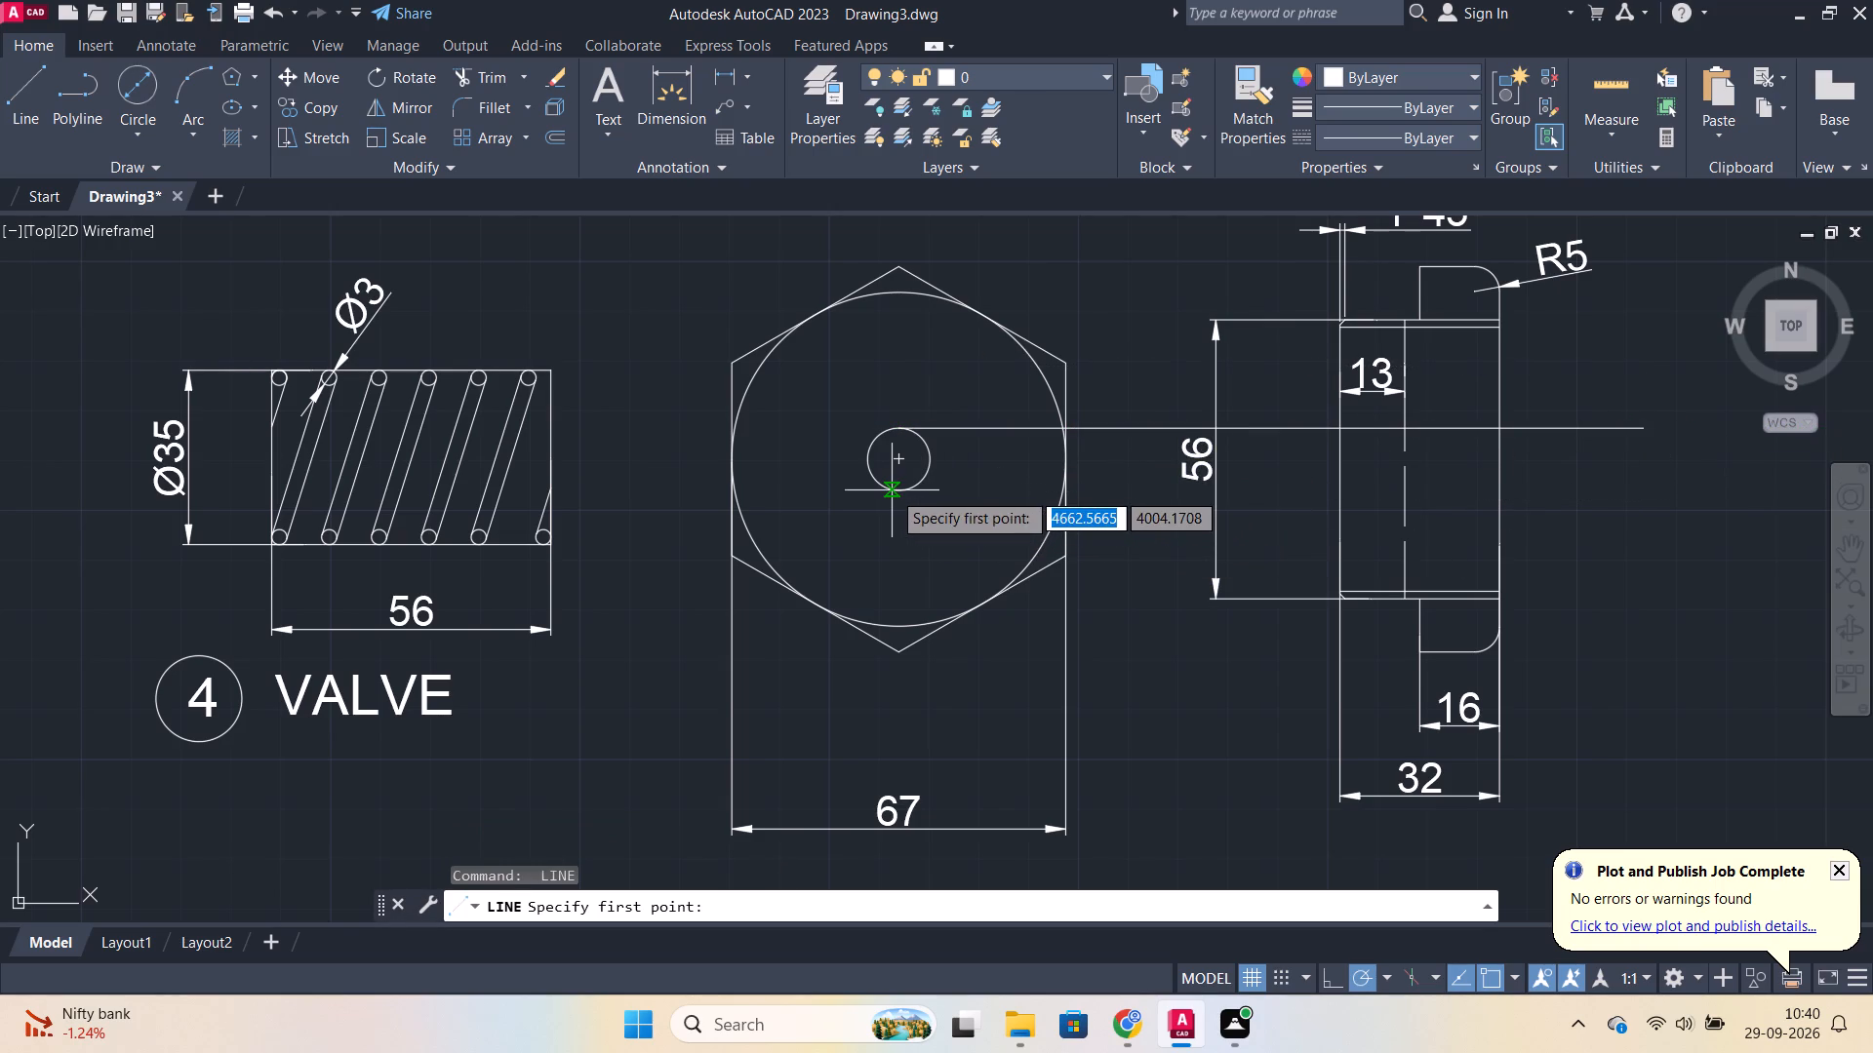
pyautogui.moveTo(898, 490); pyautogui.dragTo(911, 490)
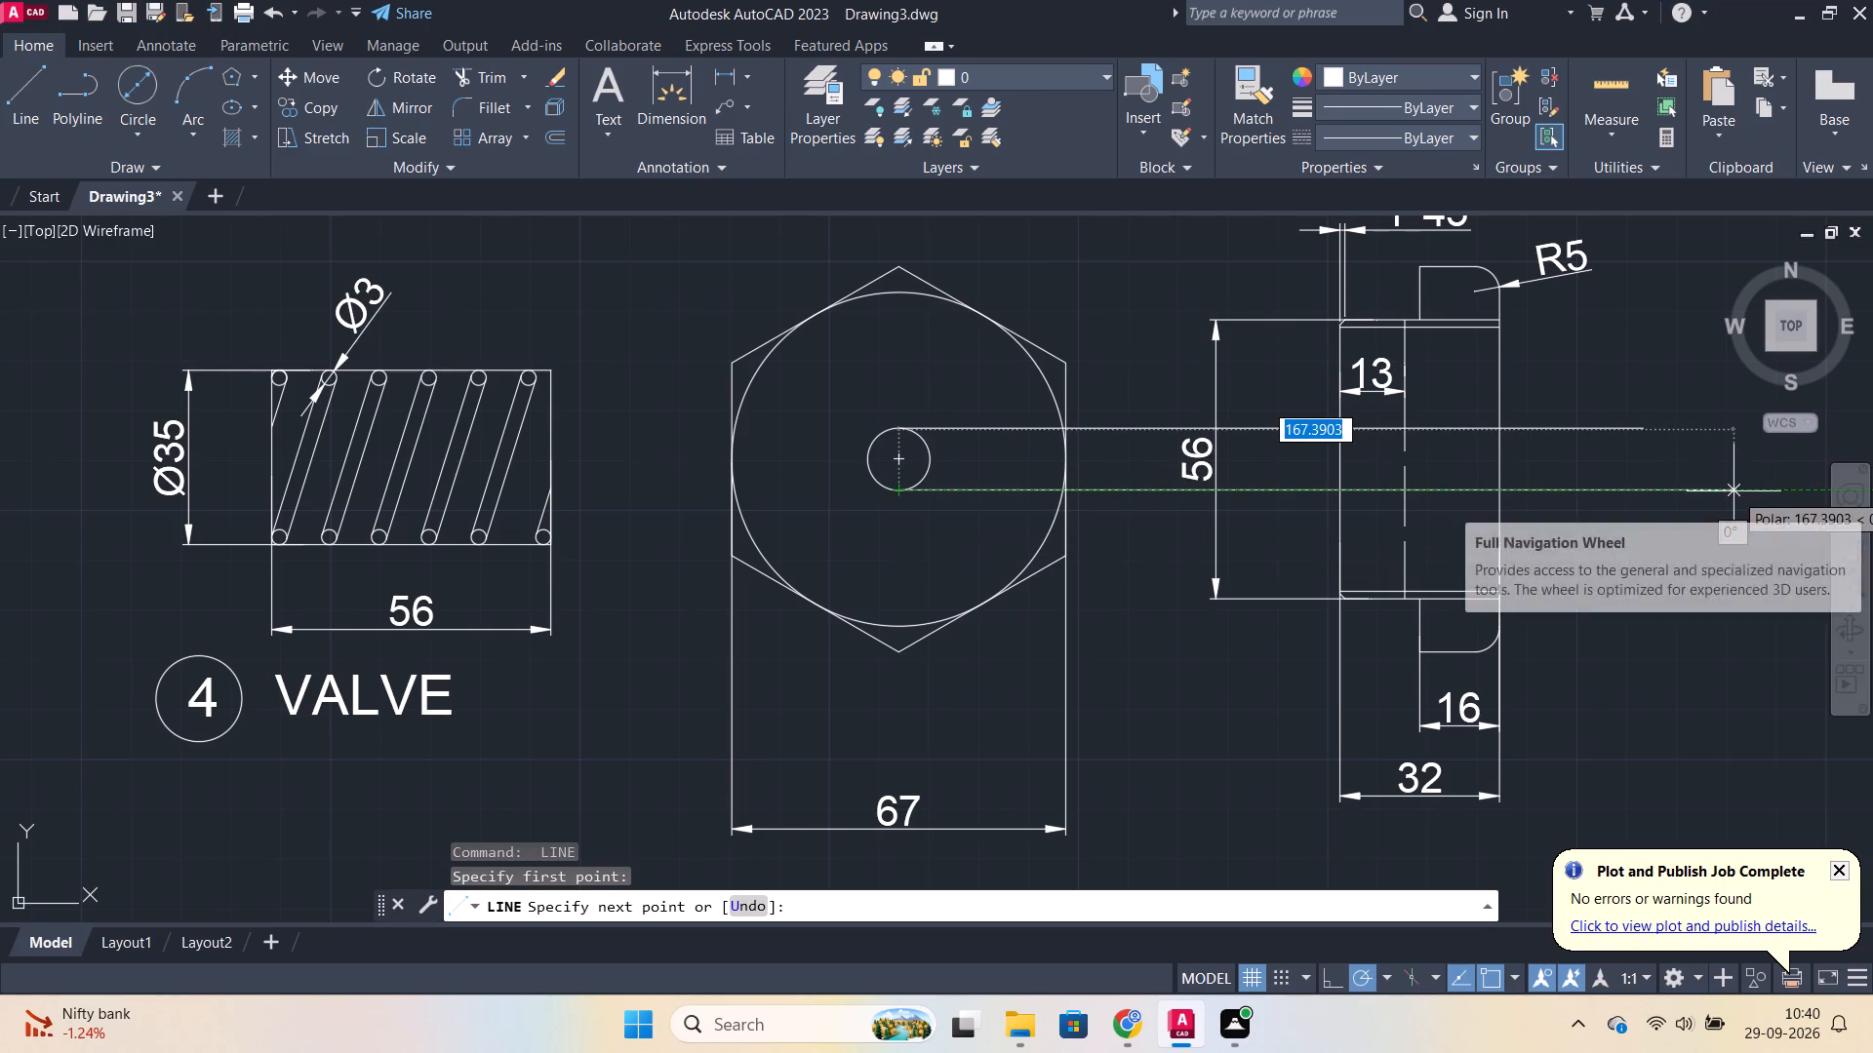
pyautogui.click(1734, 491)
pyautogui.press('Escape')
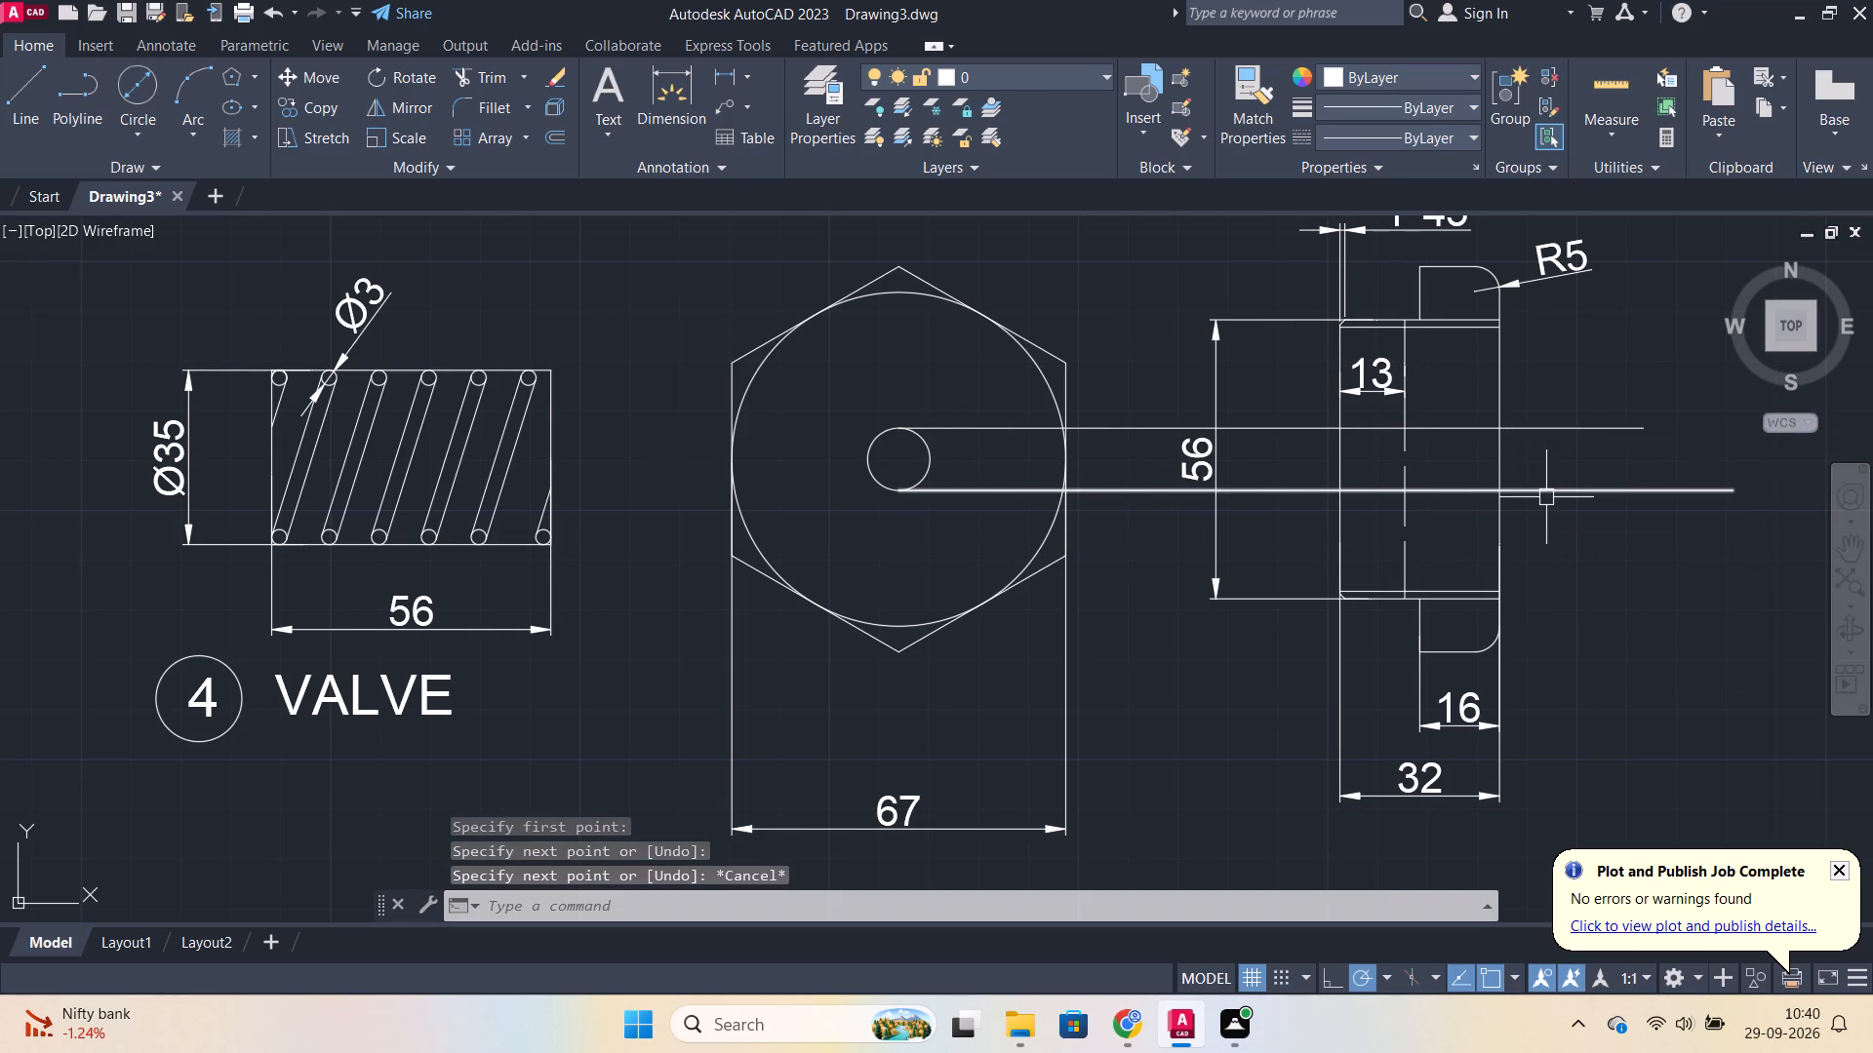
# Trim both bore projection lines outside the side view, leaving only the segments between its two vertical end edges.
pyautogui.write('TR')
pyautogui.press('Return')
pyautogui.moveTo(1573, 599); pyautogui.dragTo(1575, 442)
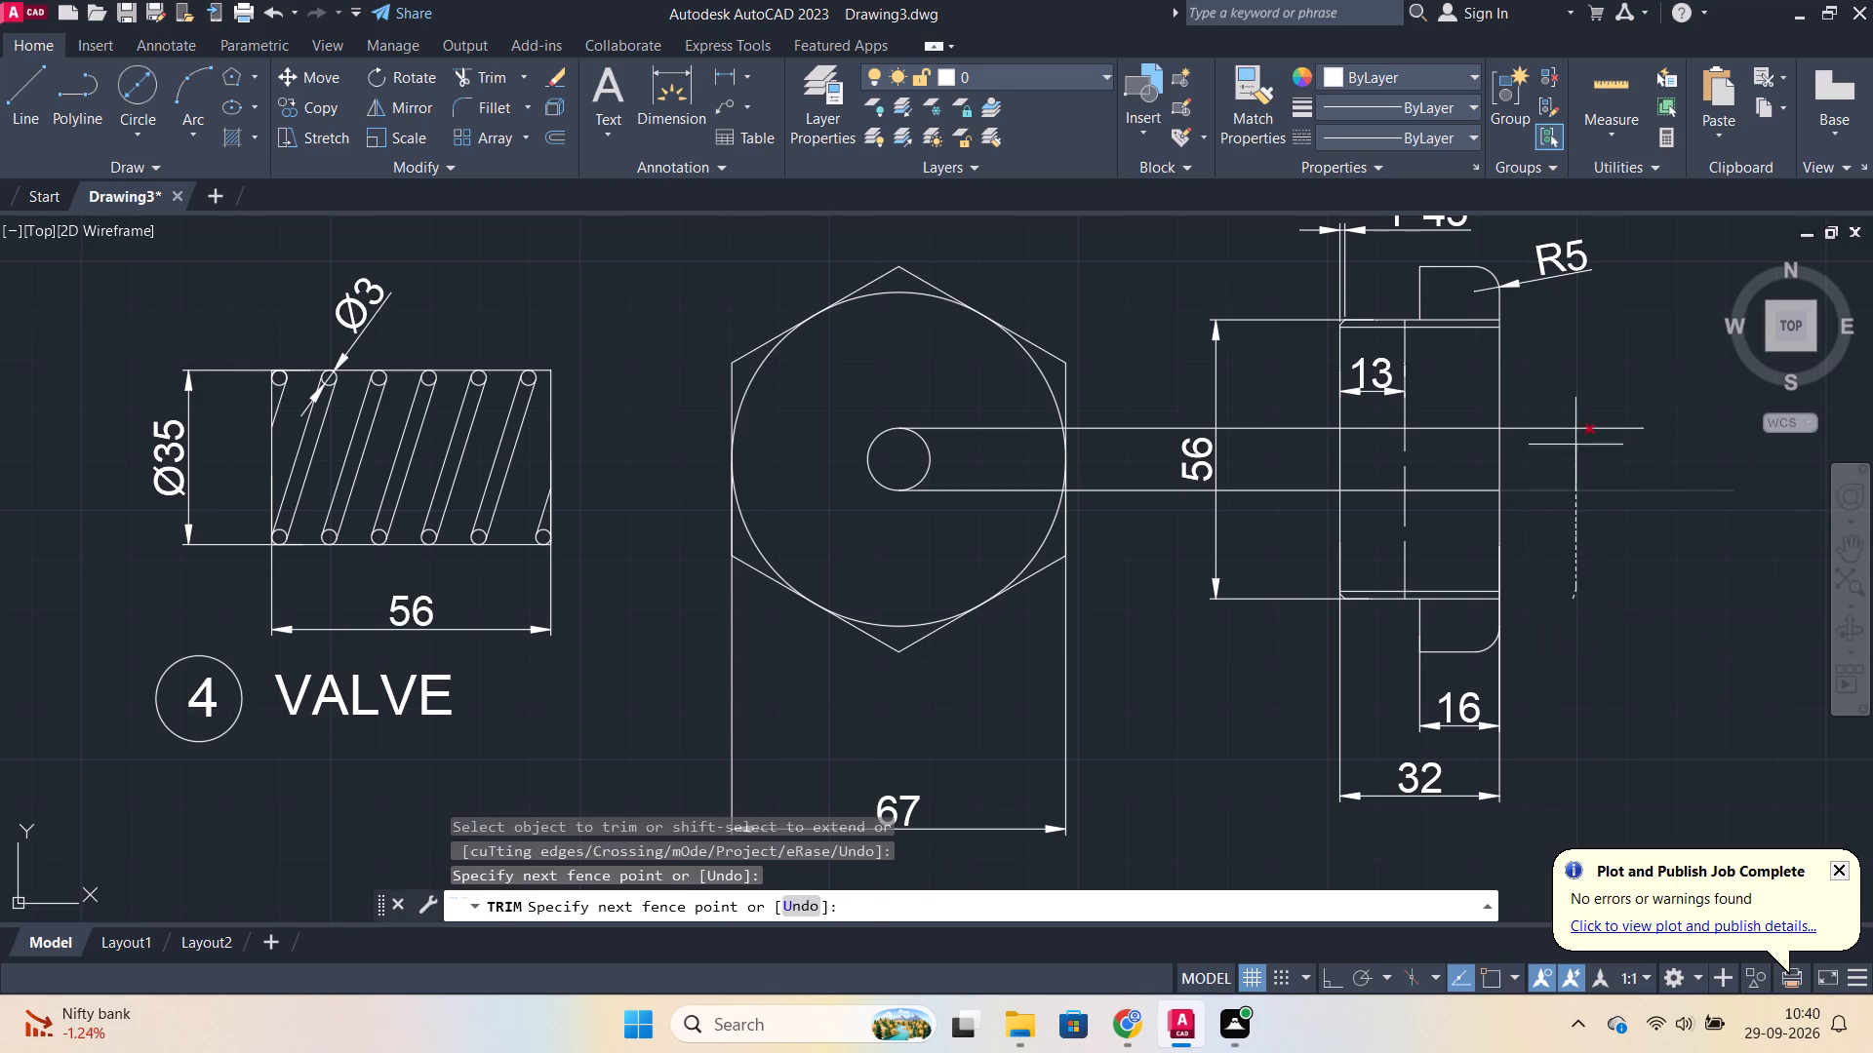
pyautogui.moveTo(1575, 442); pyautogui.dragTo(1574, 411)
pyautogui.moveTo(1162, 516); pyautogui.dragTo(1156, 414)
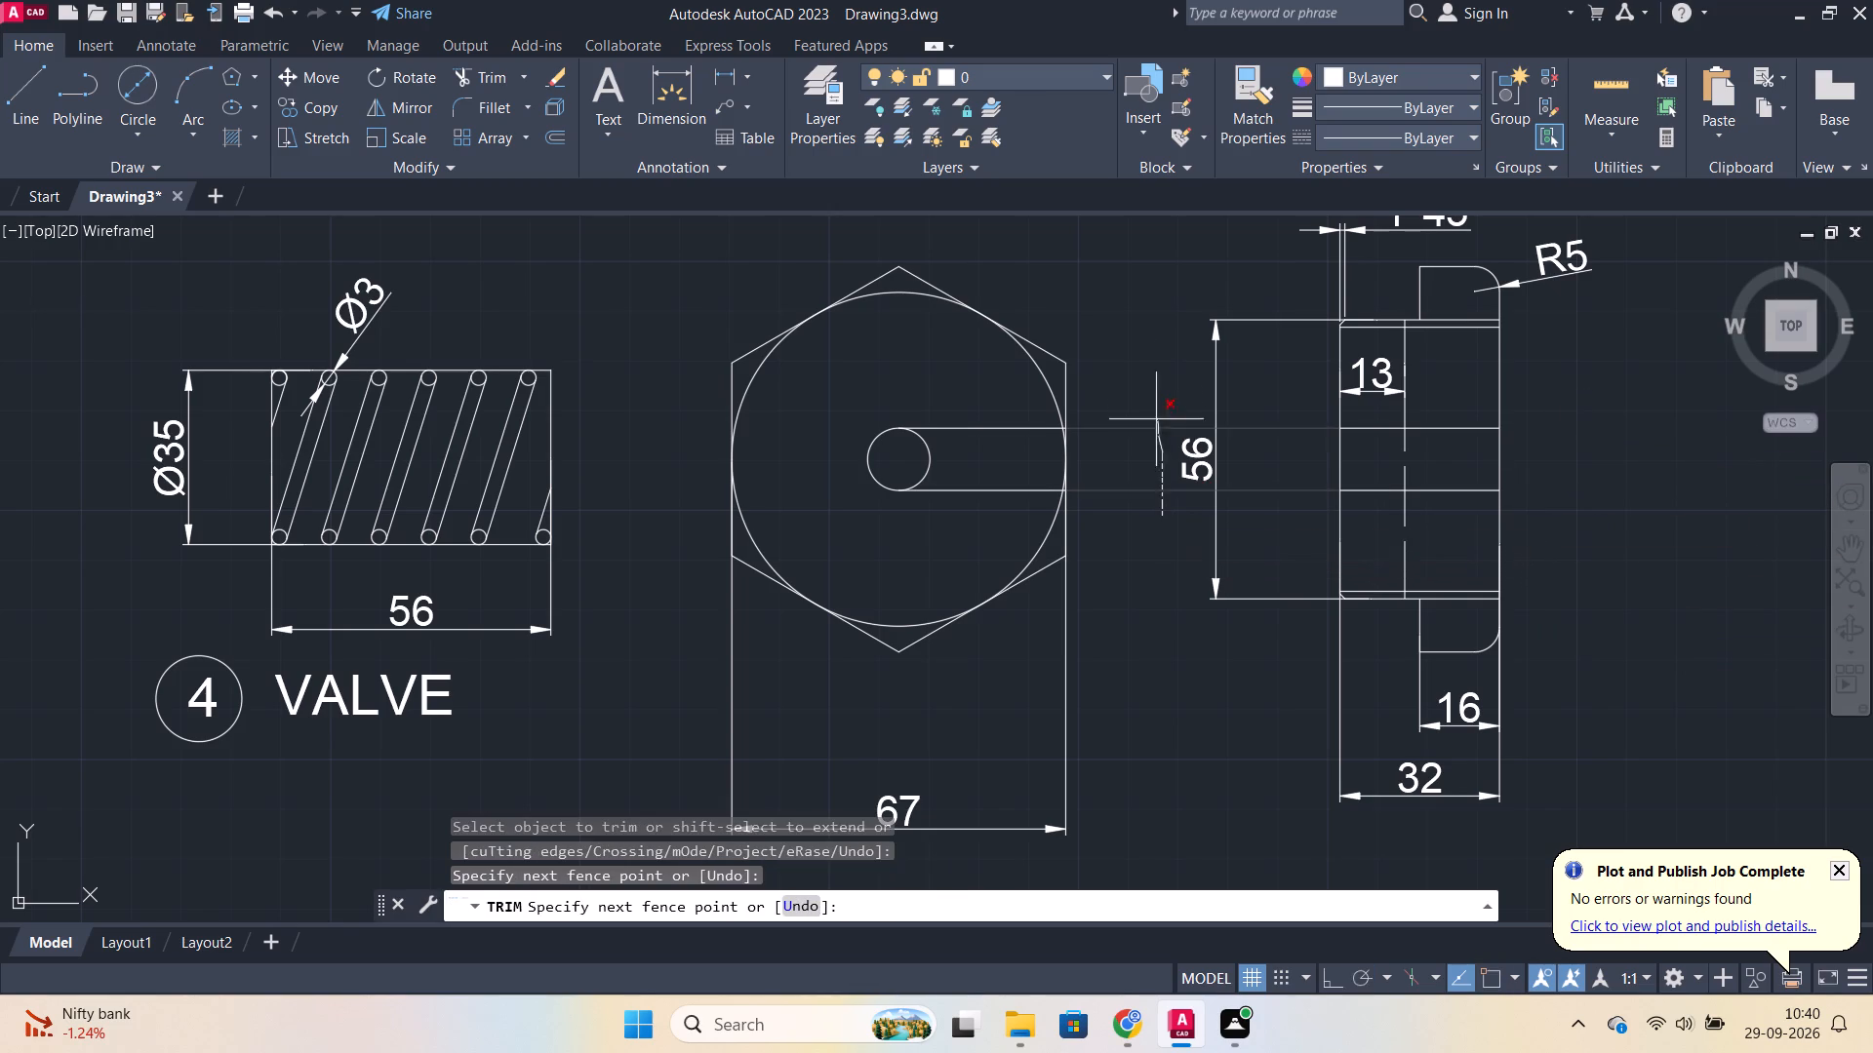
pyautogui.moveTo(1156, 414); pyautogui.dragTo(1151, 376)
pyautogui.moveTo(964, 511); pyautogui.dragTo(991, 391)
pyautogui.scroll(-1, 1573, 463)
pyautogui.middleClick(1619, 463)
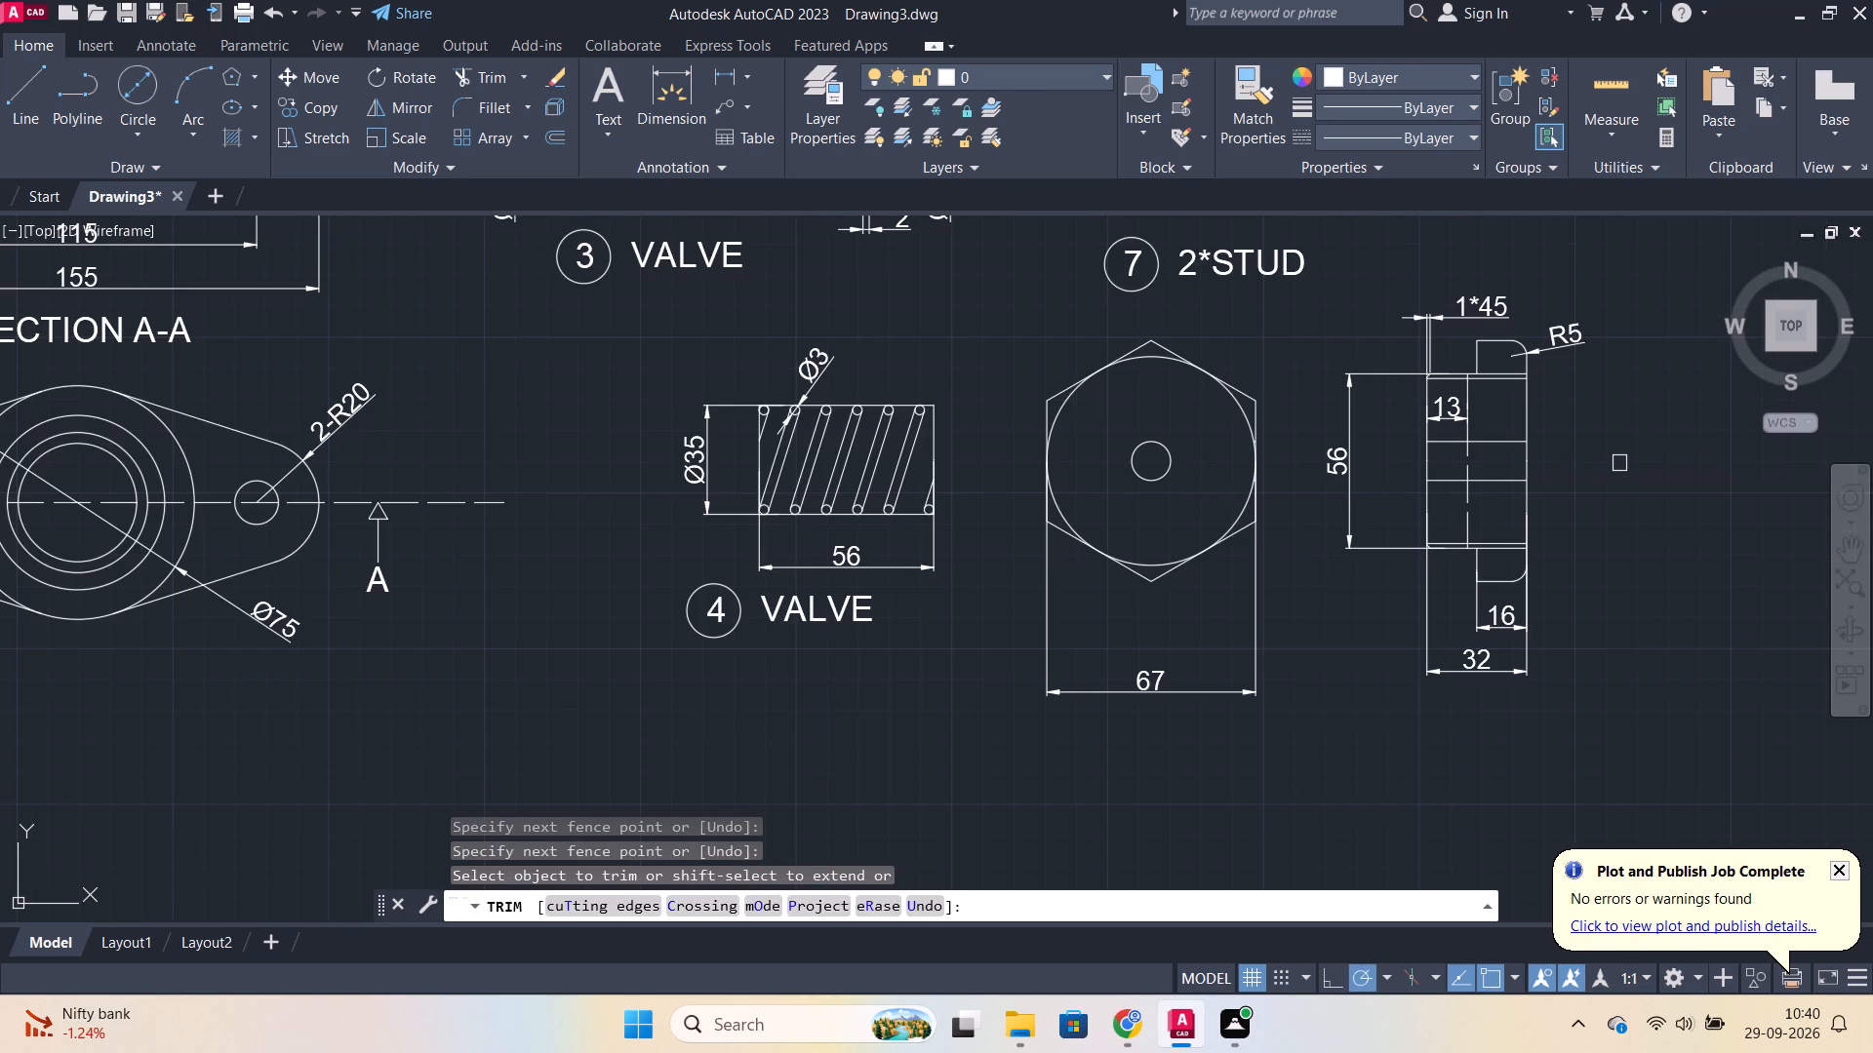
pyautogui.scroll(2, 1619, 468)
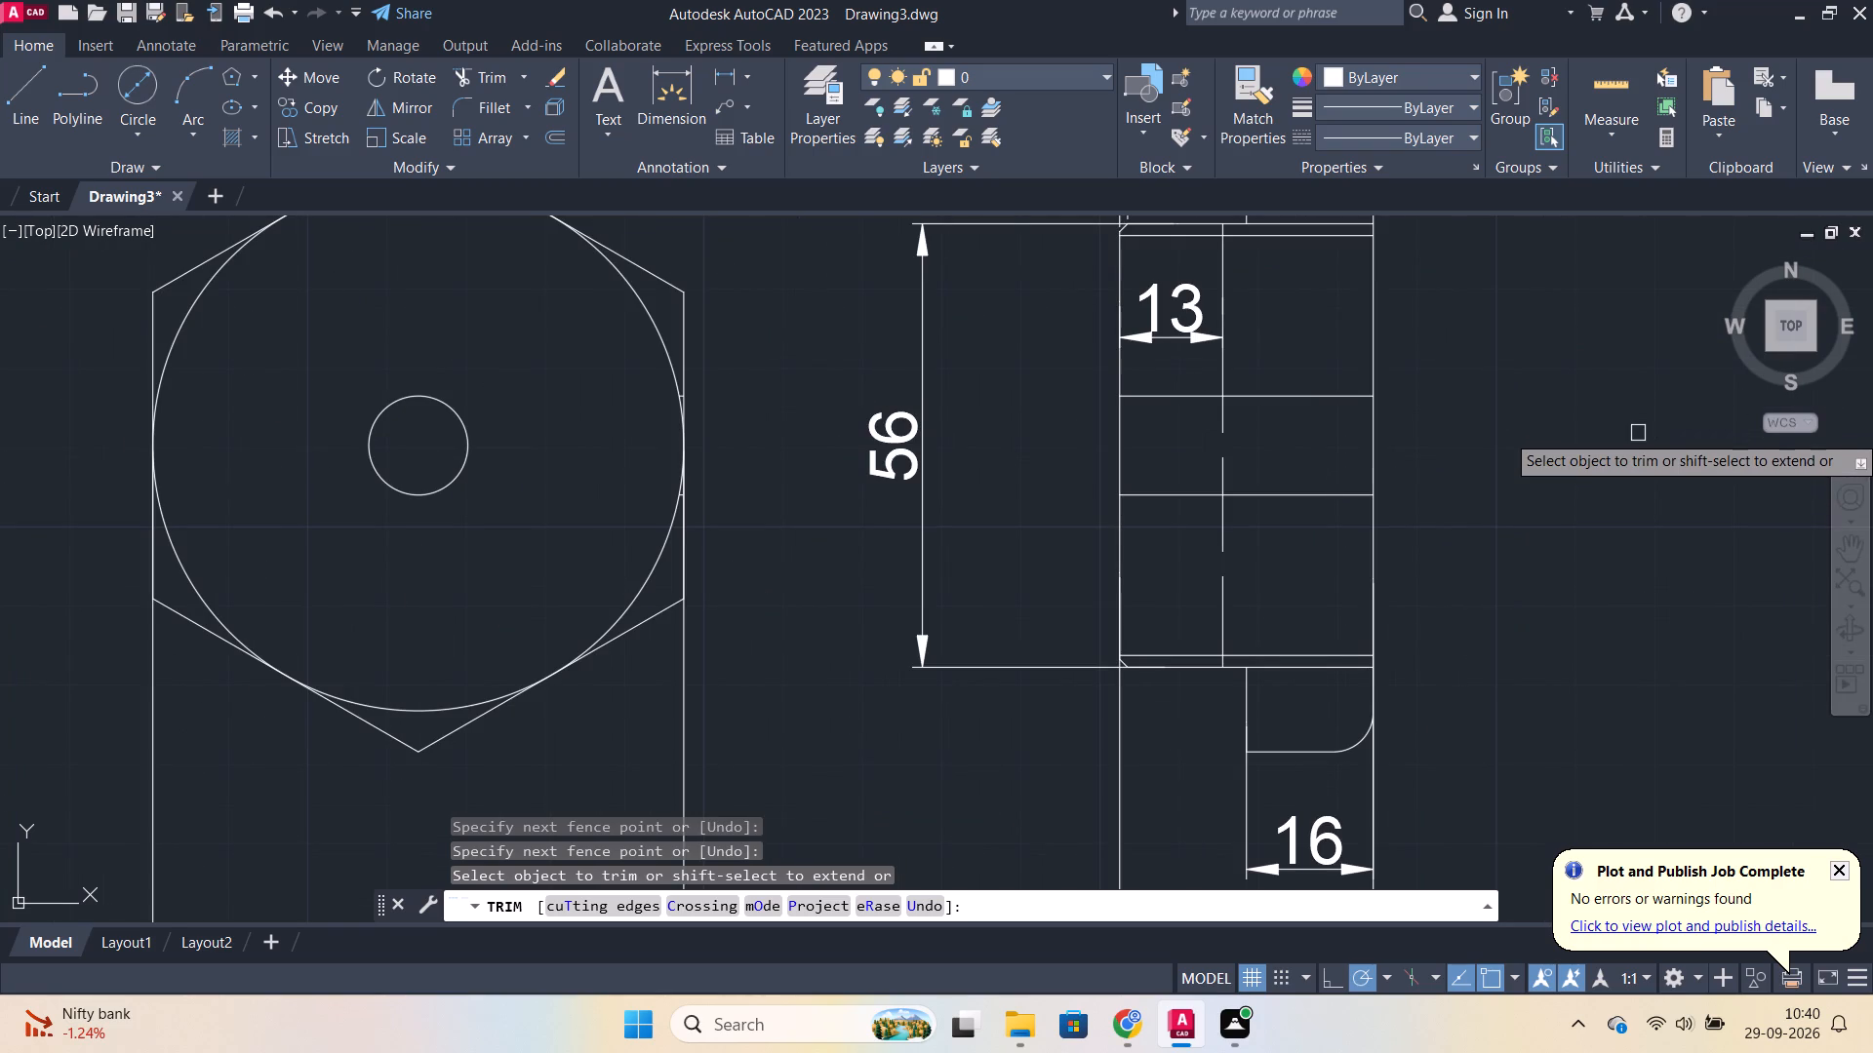
pyautogui.moveTo(1638, 433); pyautogui.dragTo(1401, 520, button='middle')
pyautogui.press('Escape')
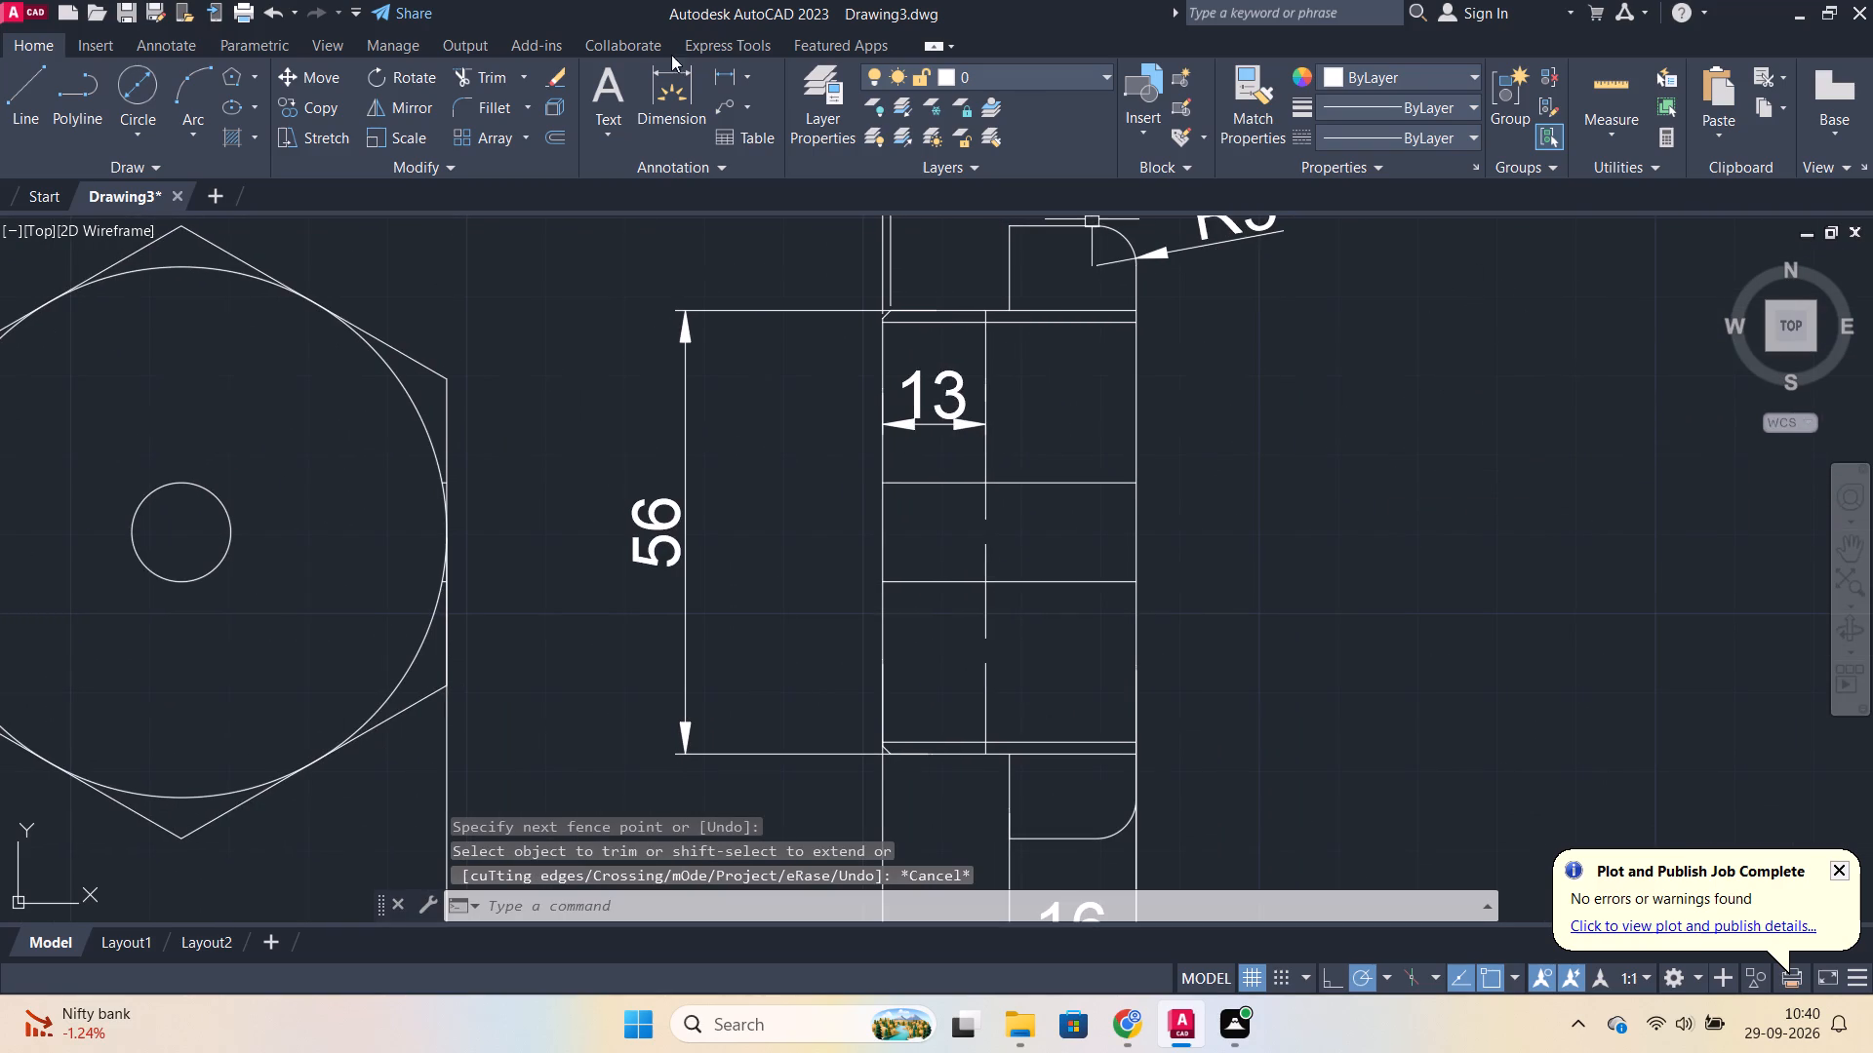
# Add a vertical linear dimension between the two bore lines, placed outside the side view's flanged end.
pyautogui.click(727, 74)
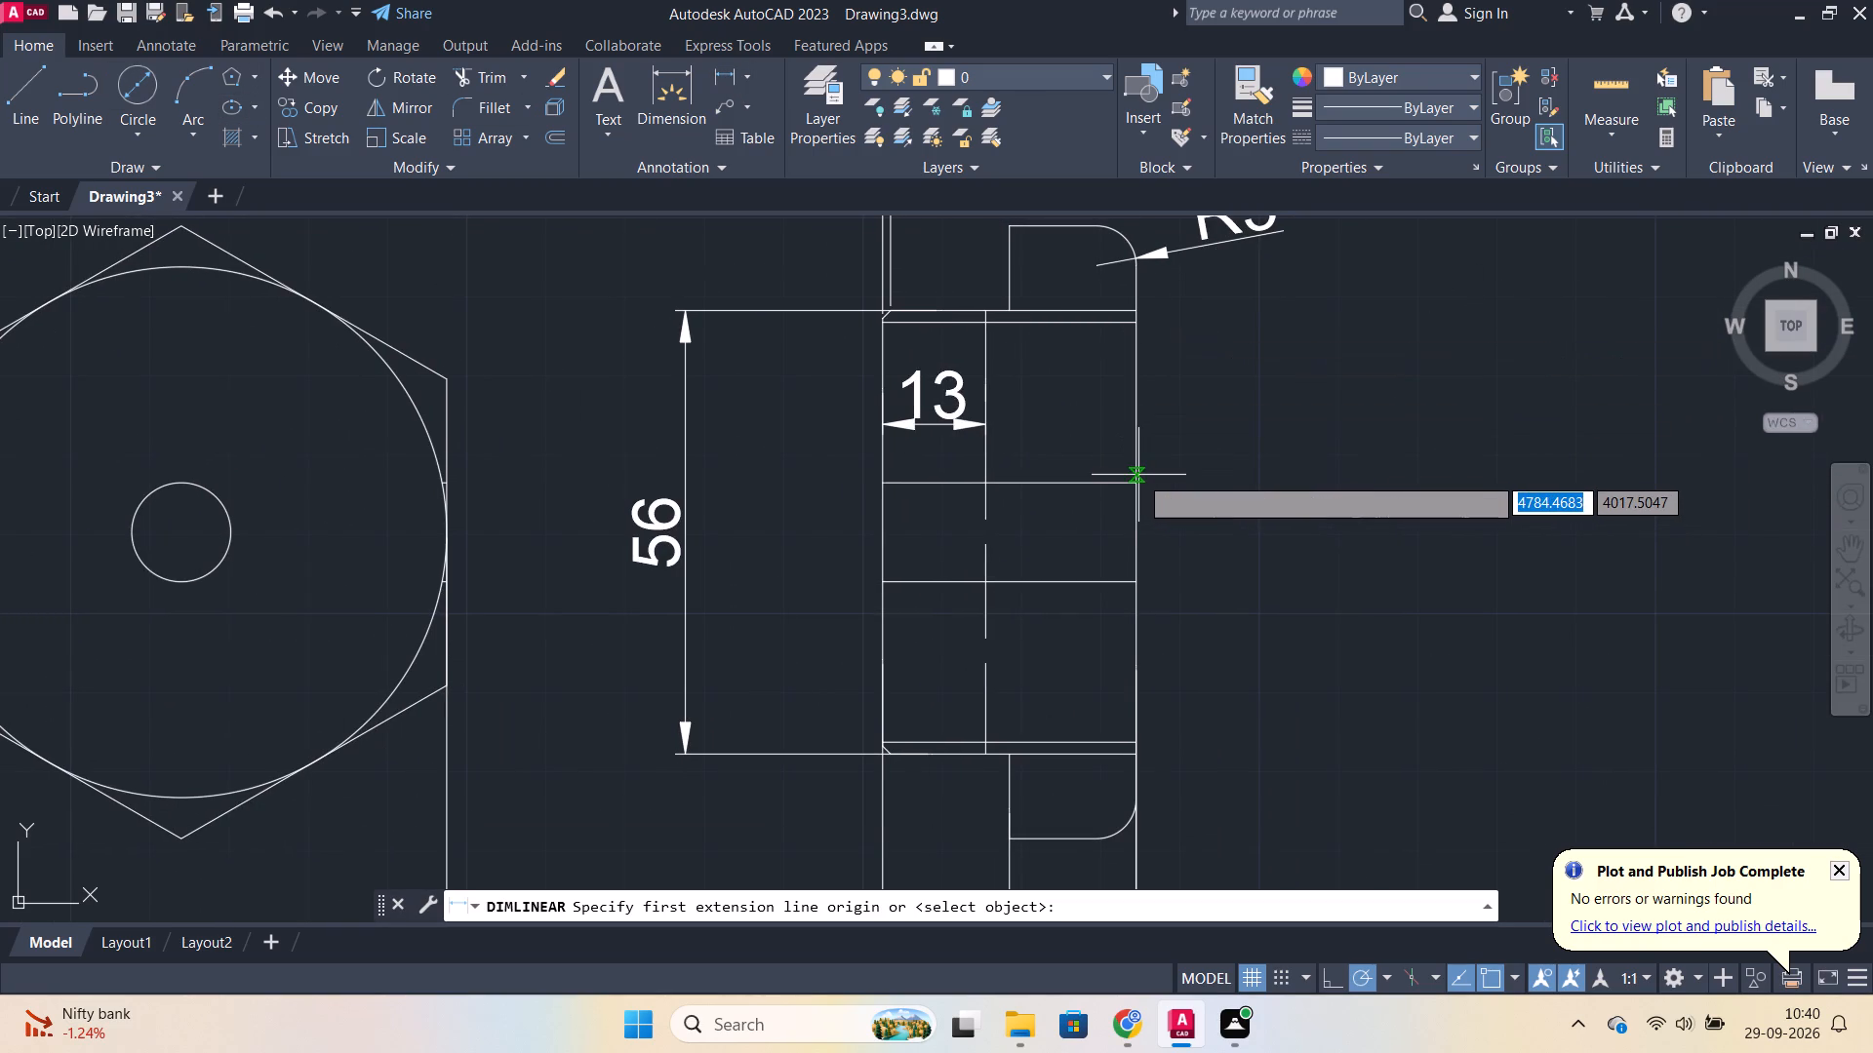
pyautogui.click(1136, 480)
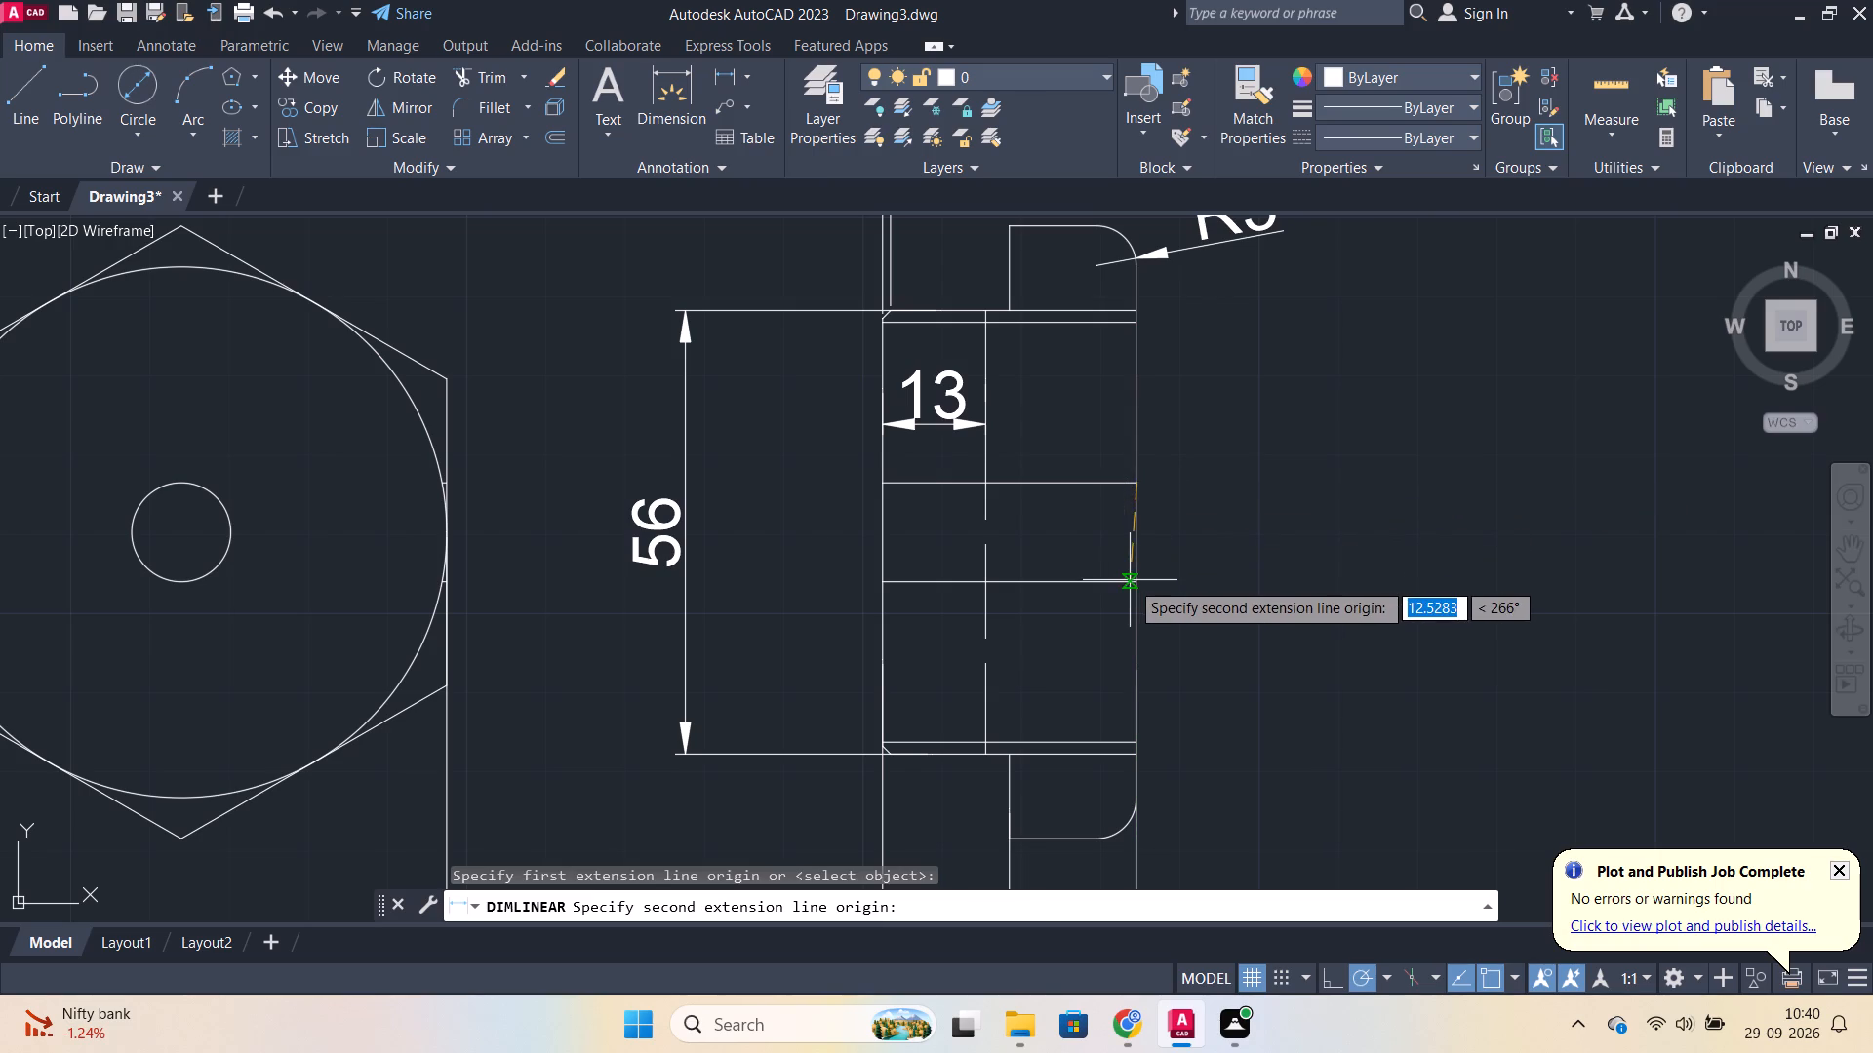
pyautogui.click(1136, 580)
pyautogui.click(1333, 561)
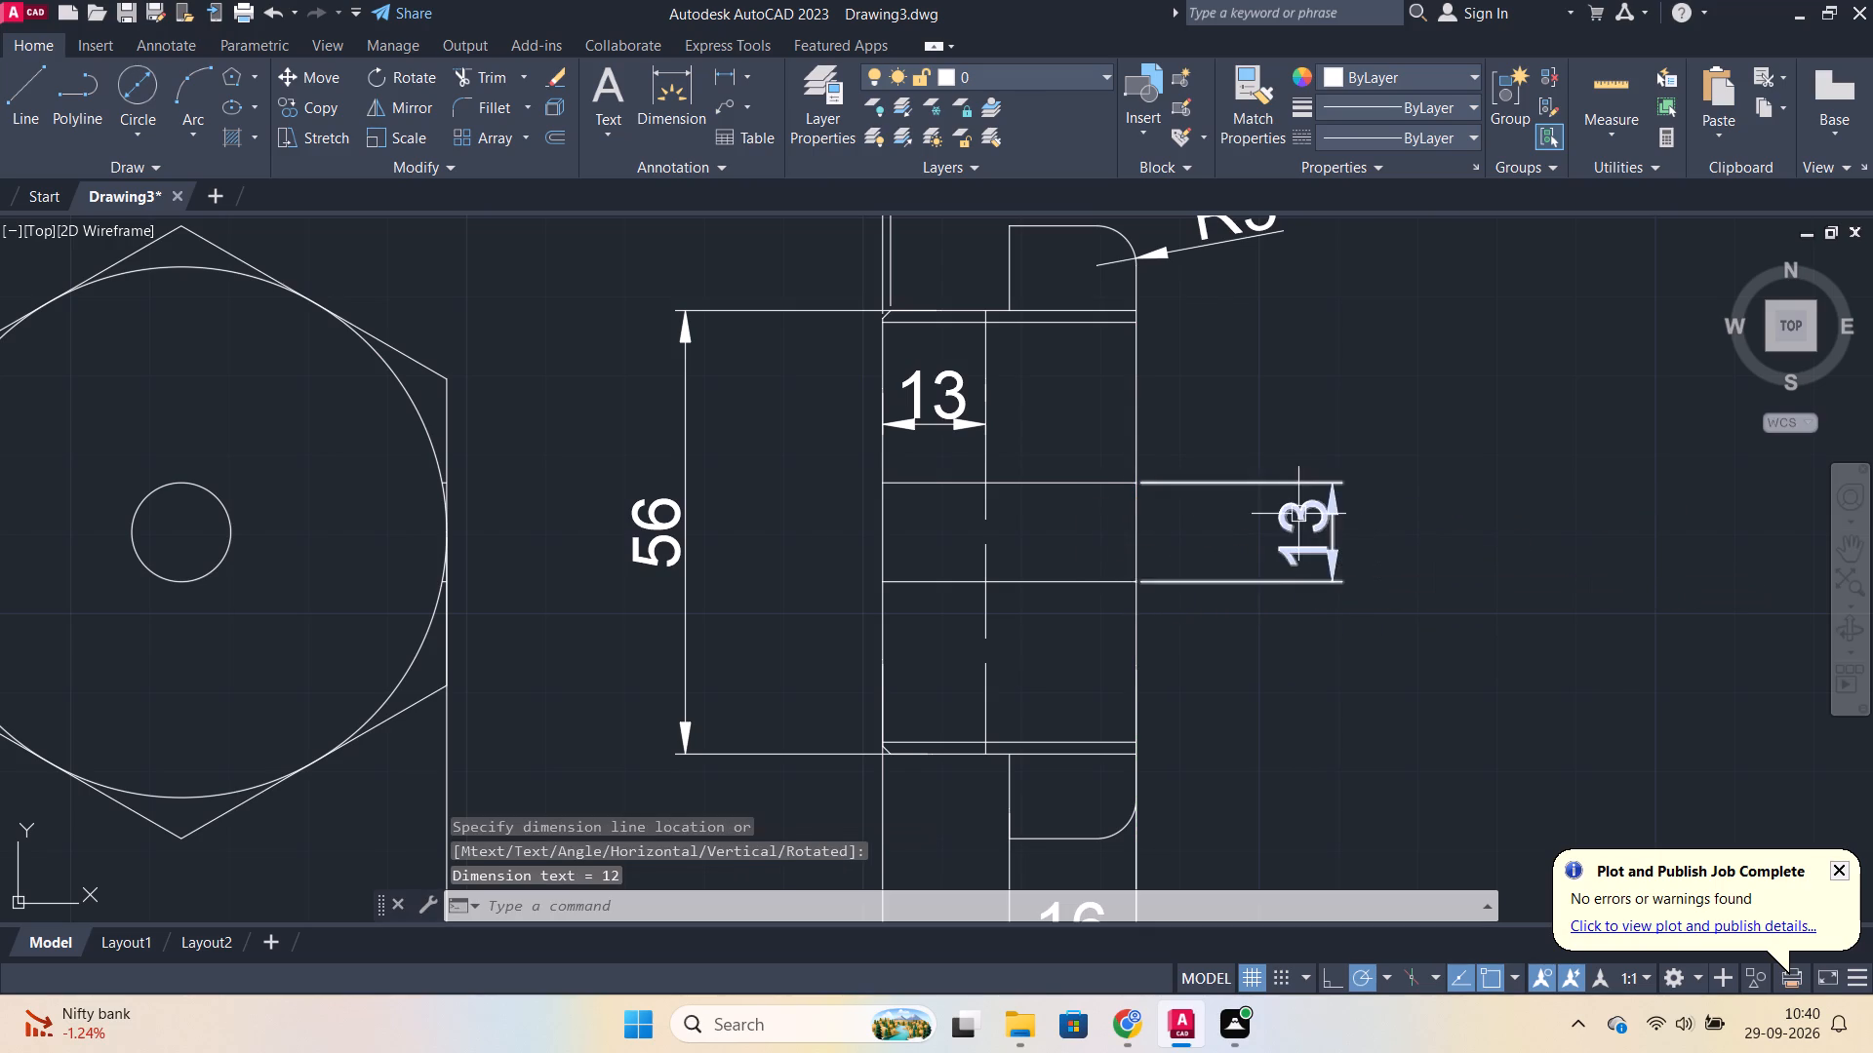
# Change the new bore dimension's text to Ø12.5 using the diameter symbol.
pyautogui.doubleClick(1297, 512)
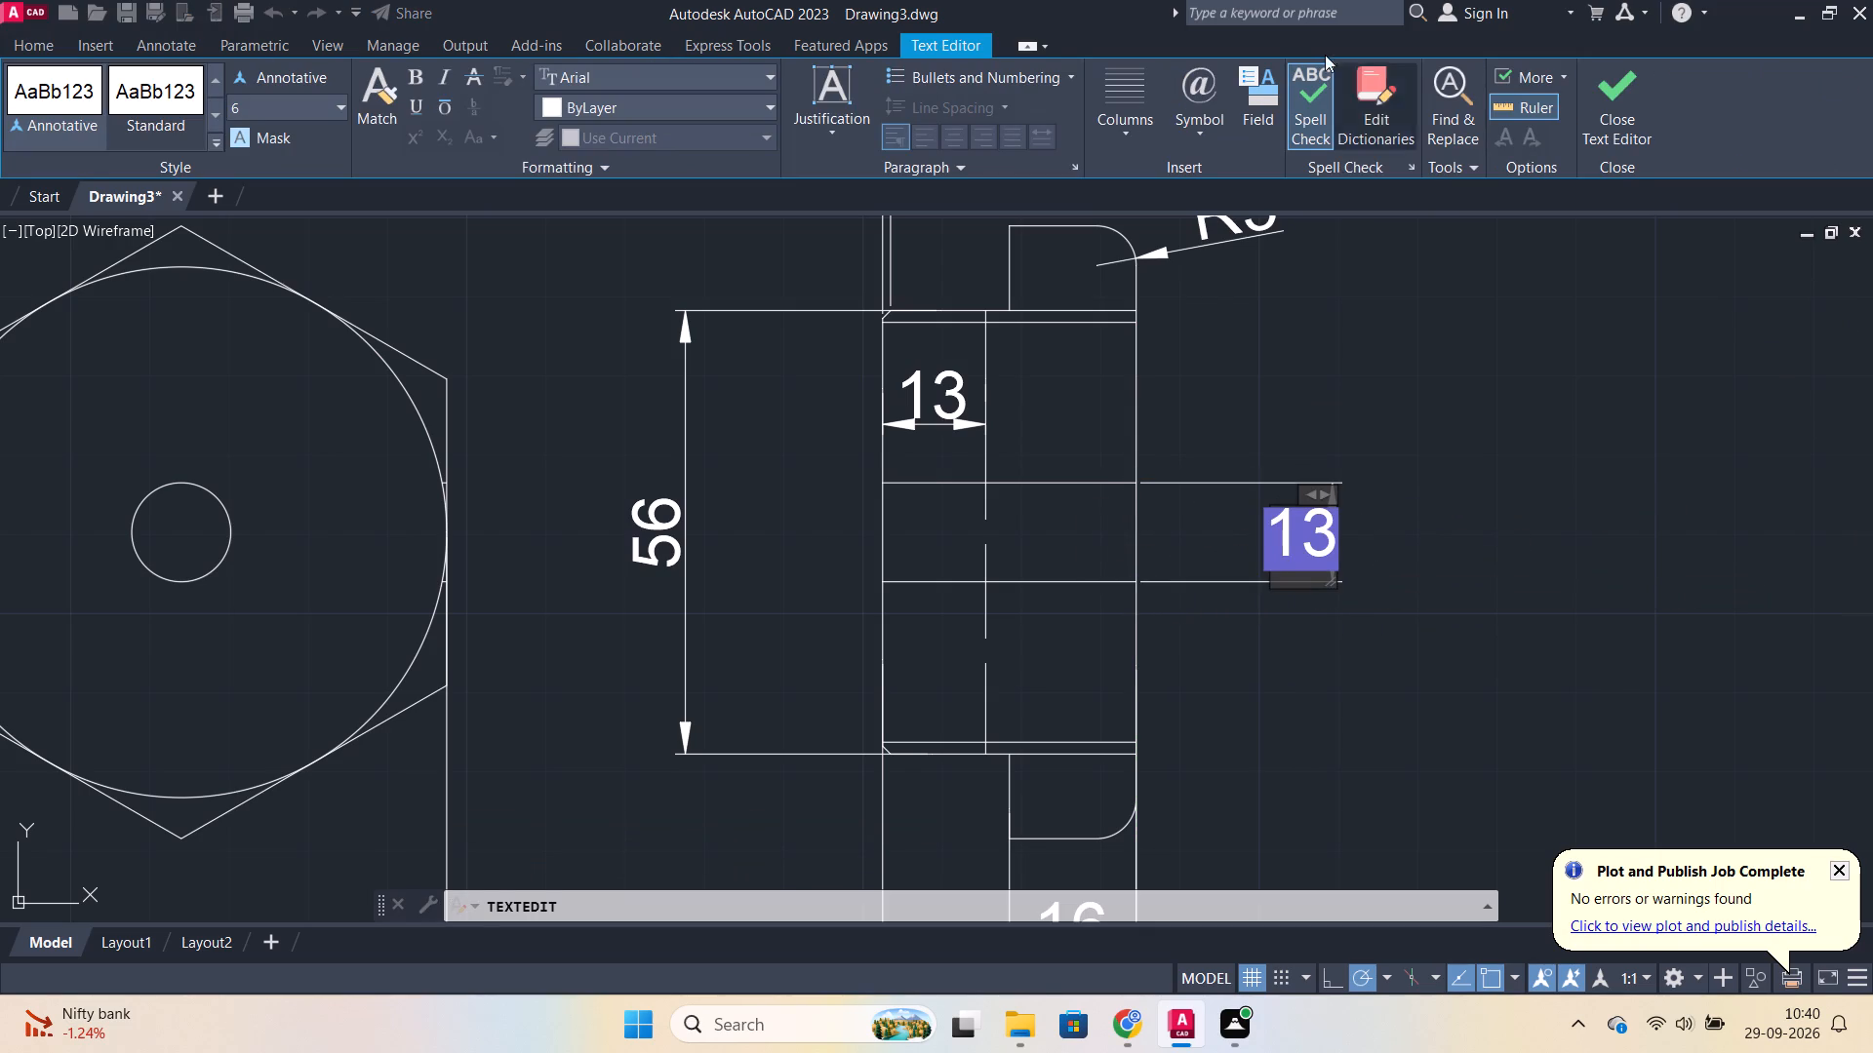
pyautogui.click(1188, 90)
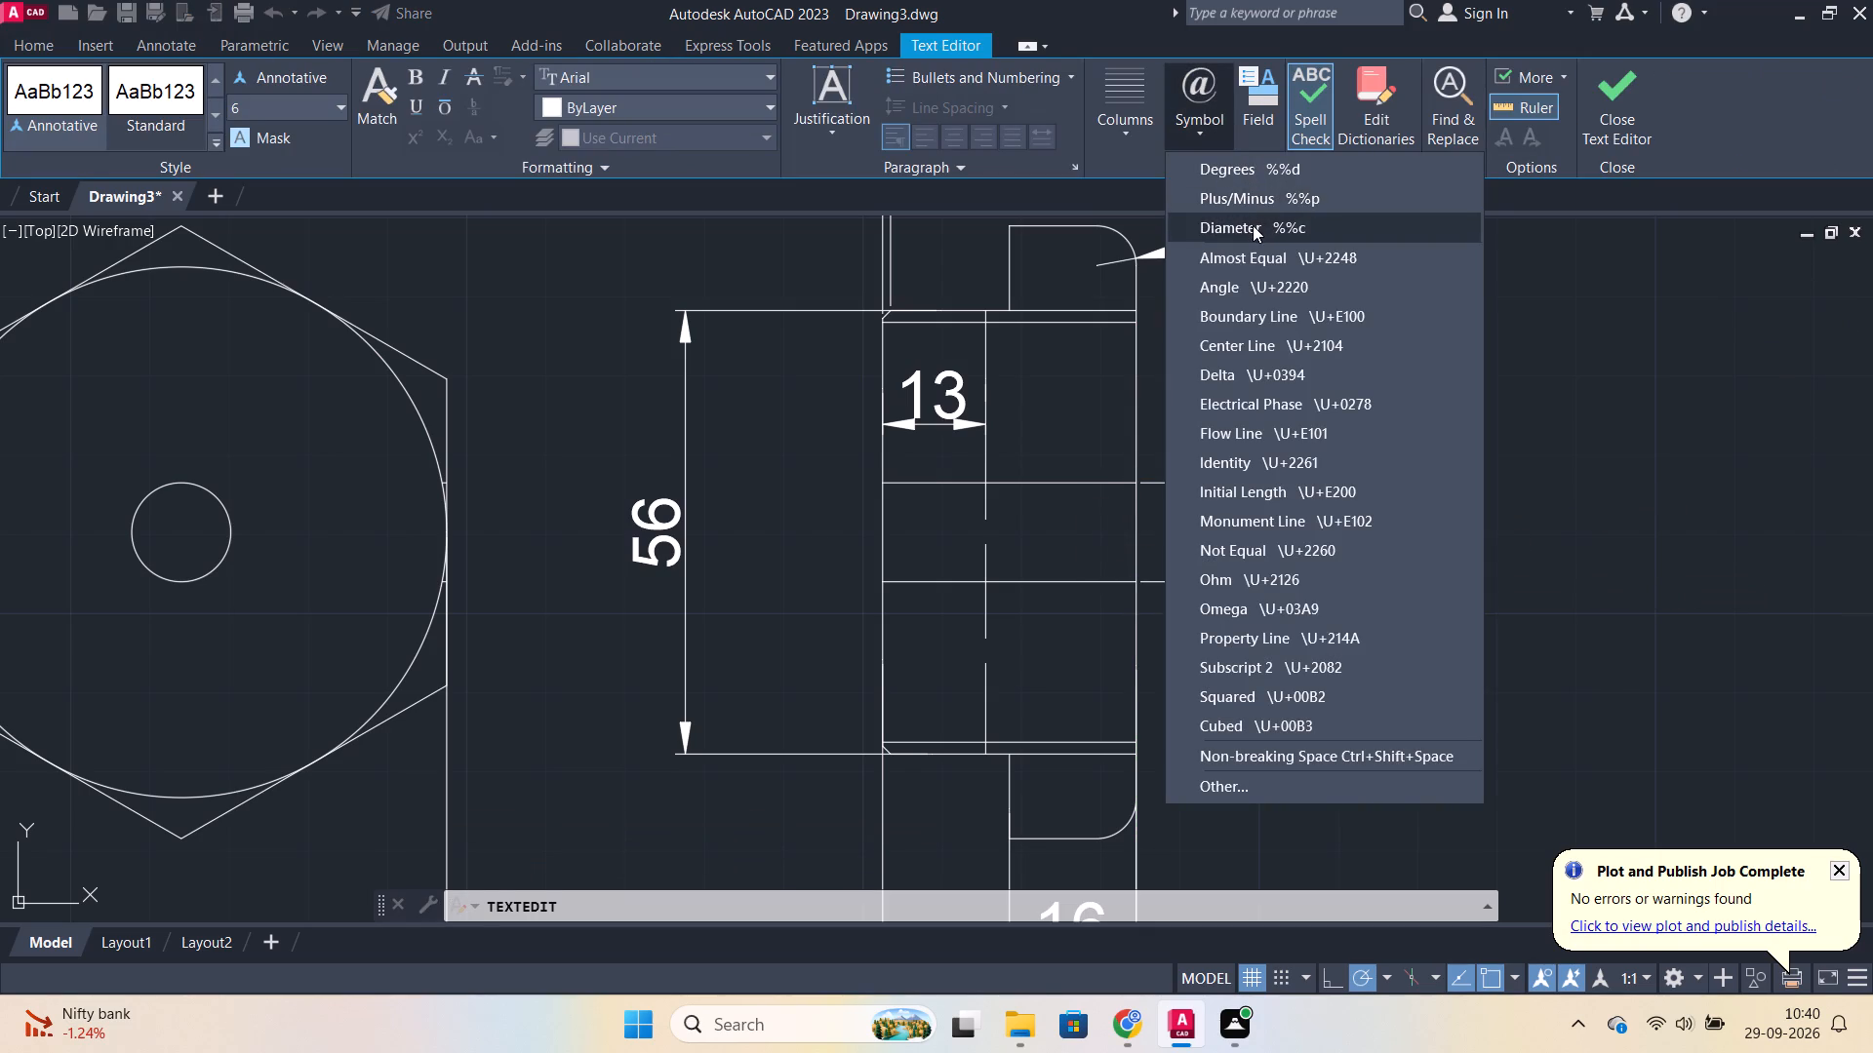
pyautogui.click(1253, 225)
pyautogui.press('Right')
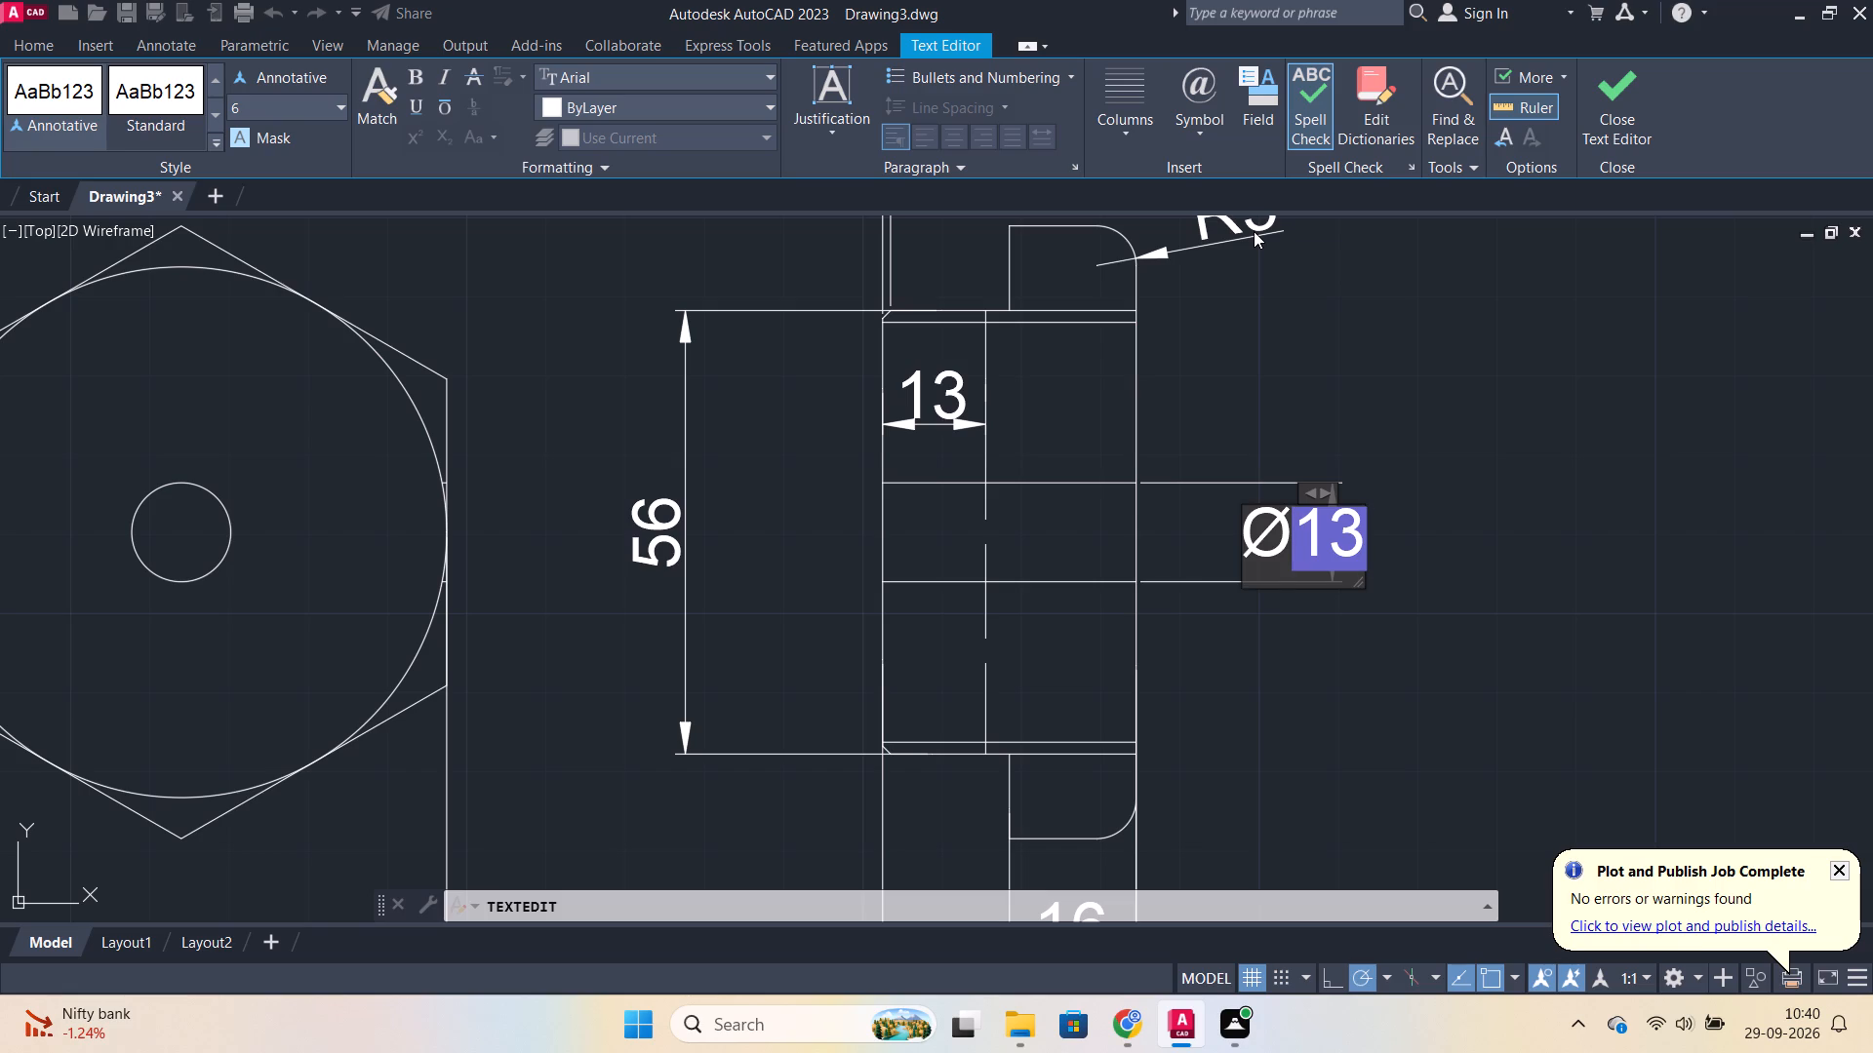
pyautogui.press('BackSpace')
pyautogui.write('12.5')
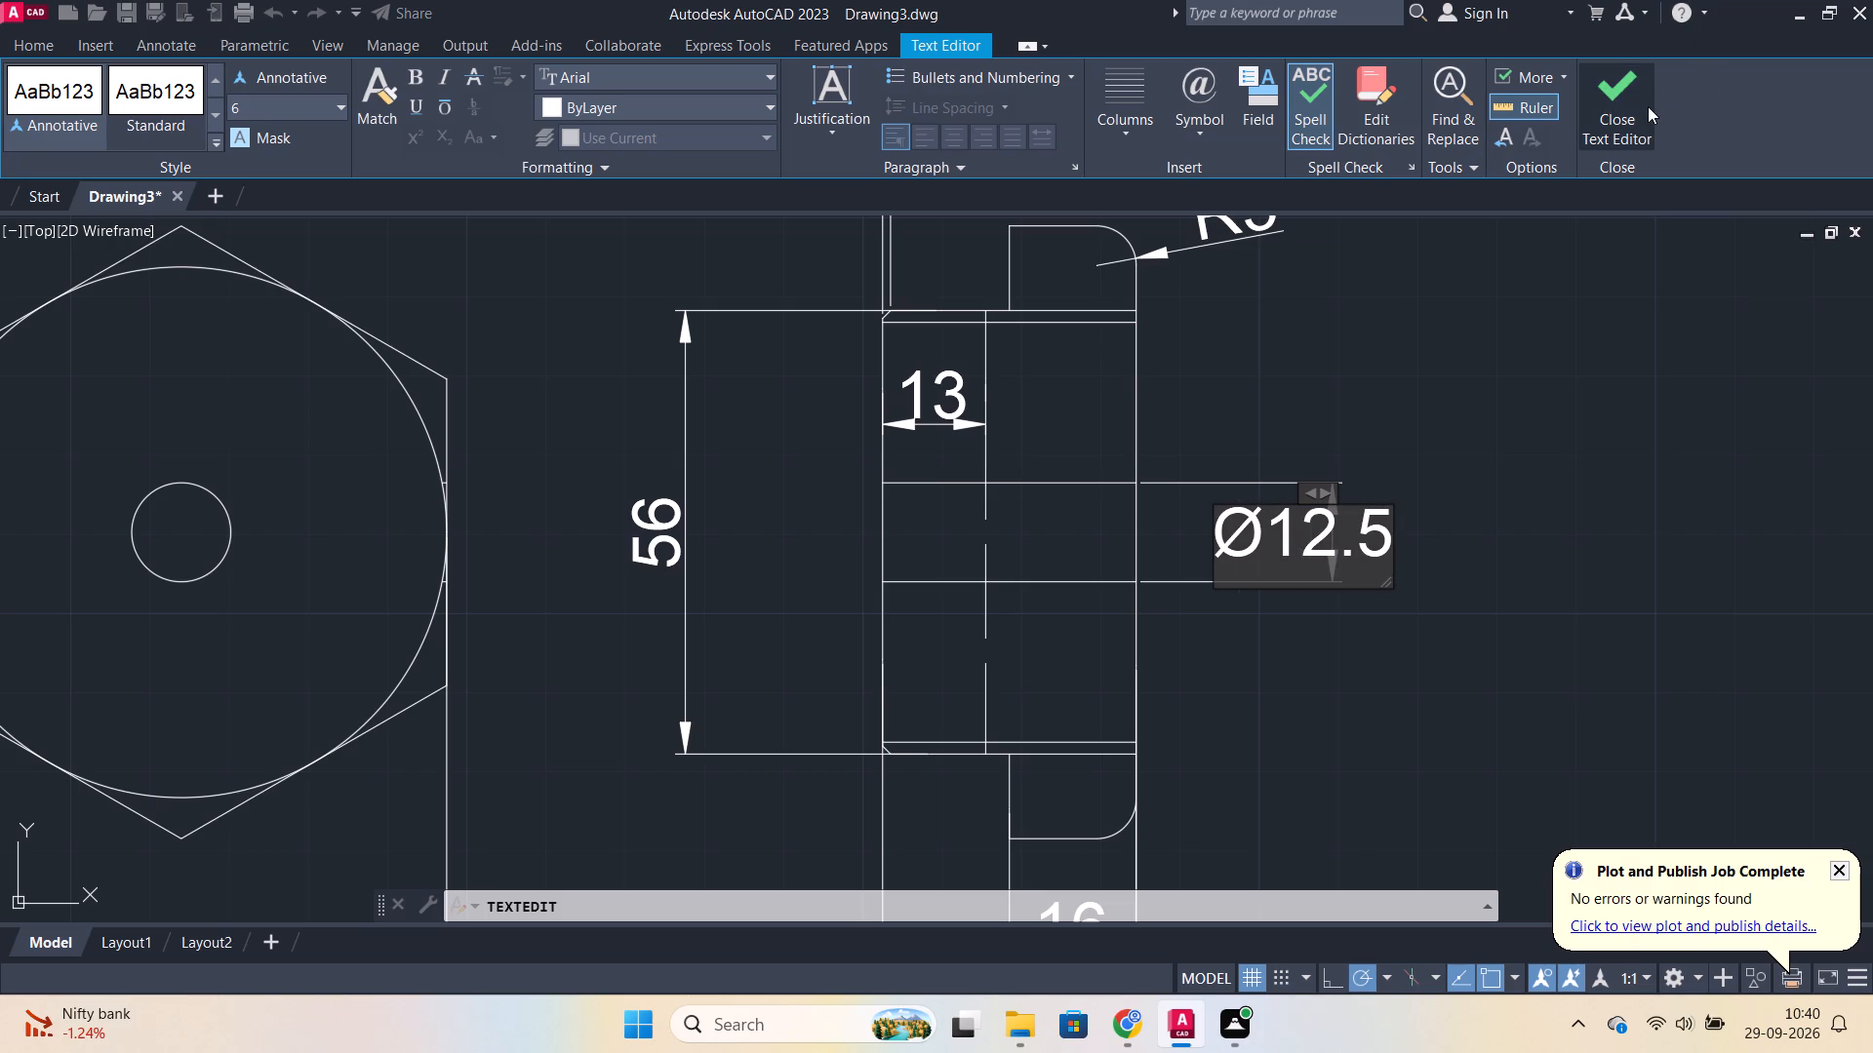
pyautogui.click(1632, 111)
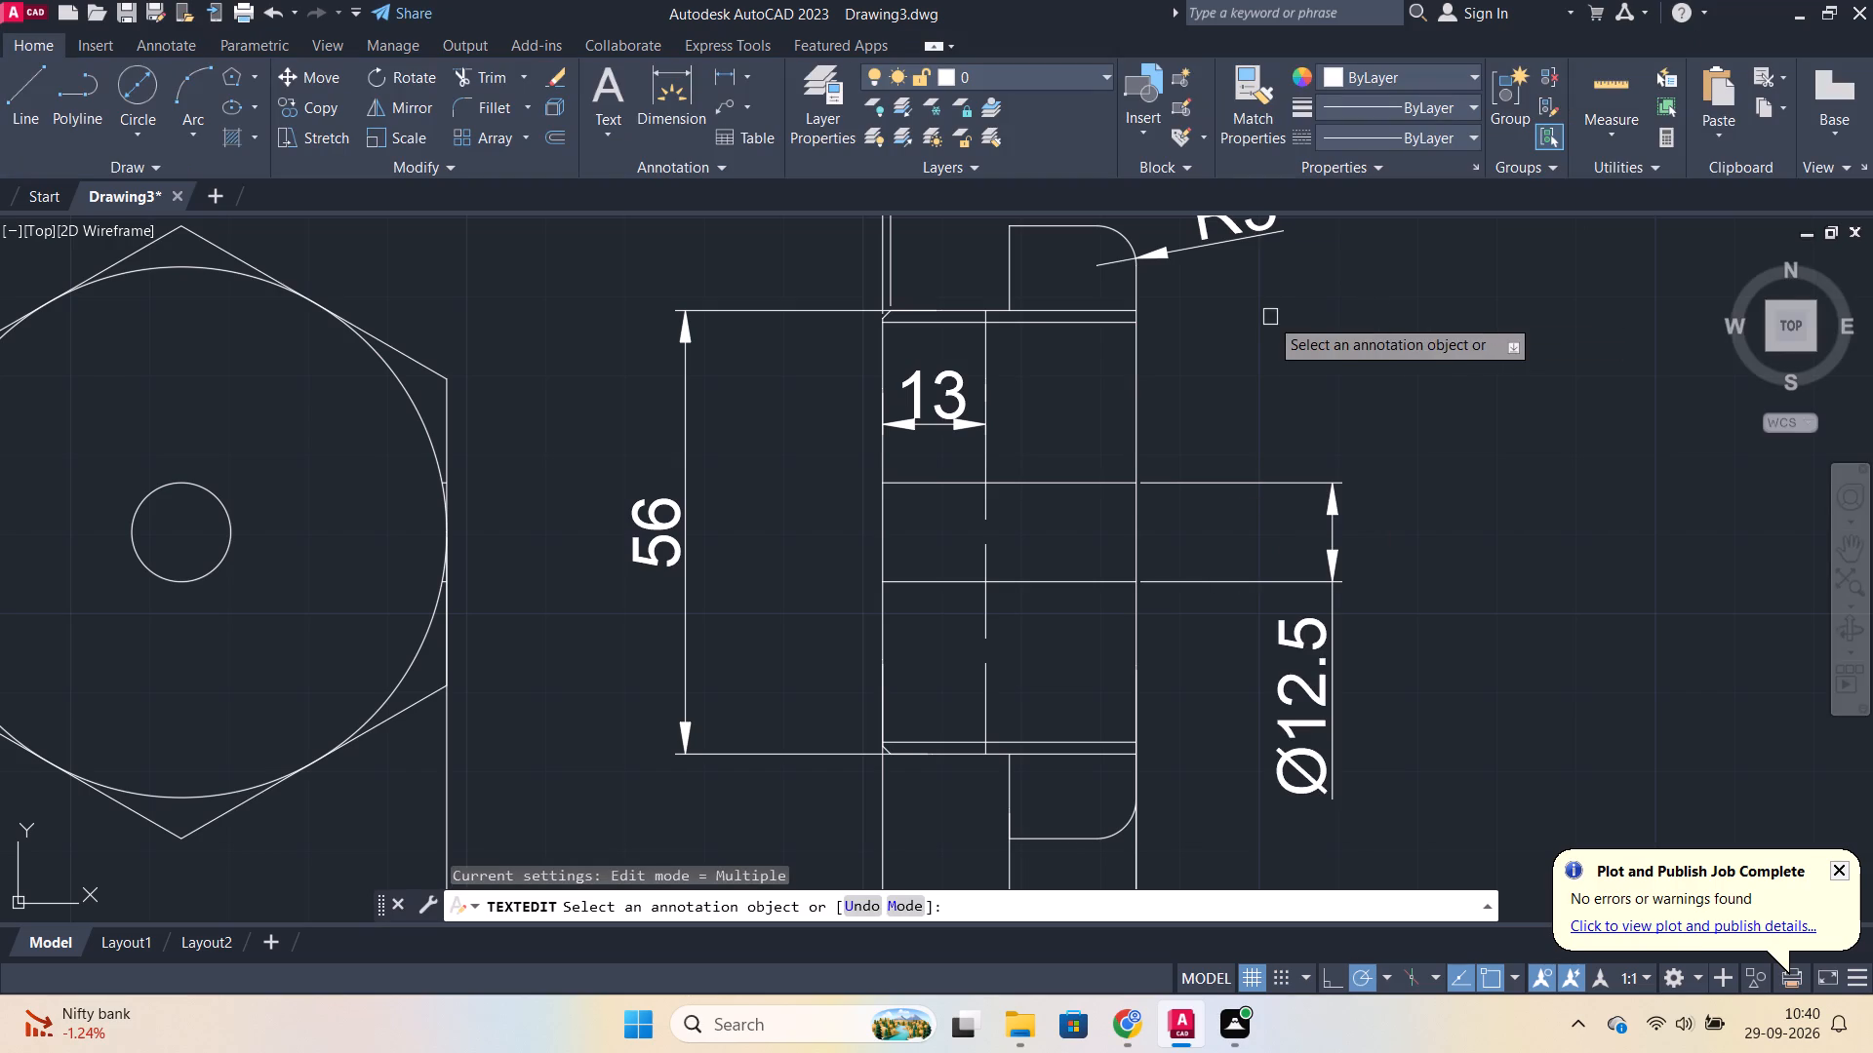
# Review the whole set of part drawings, from the valve body and nut to the stud and hexagonal part.
pyautogui.scroll(-2, 1260, 341)
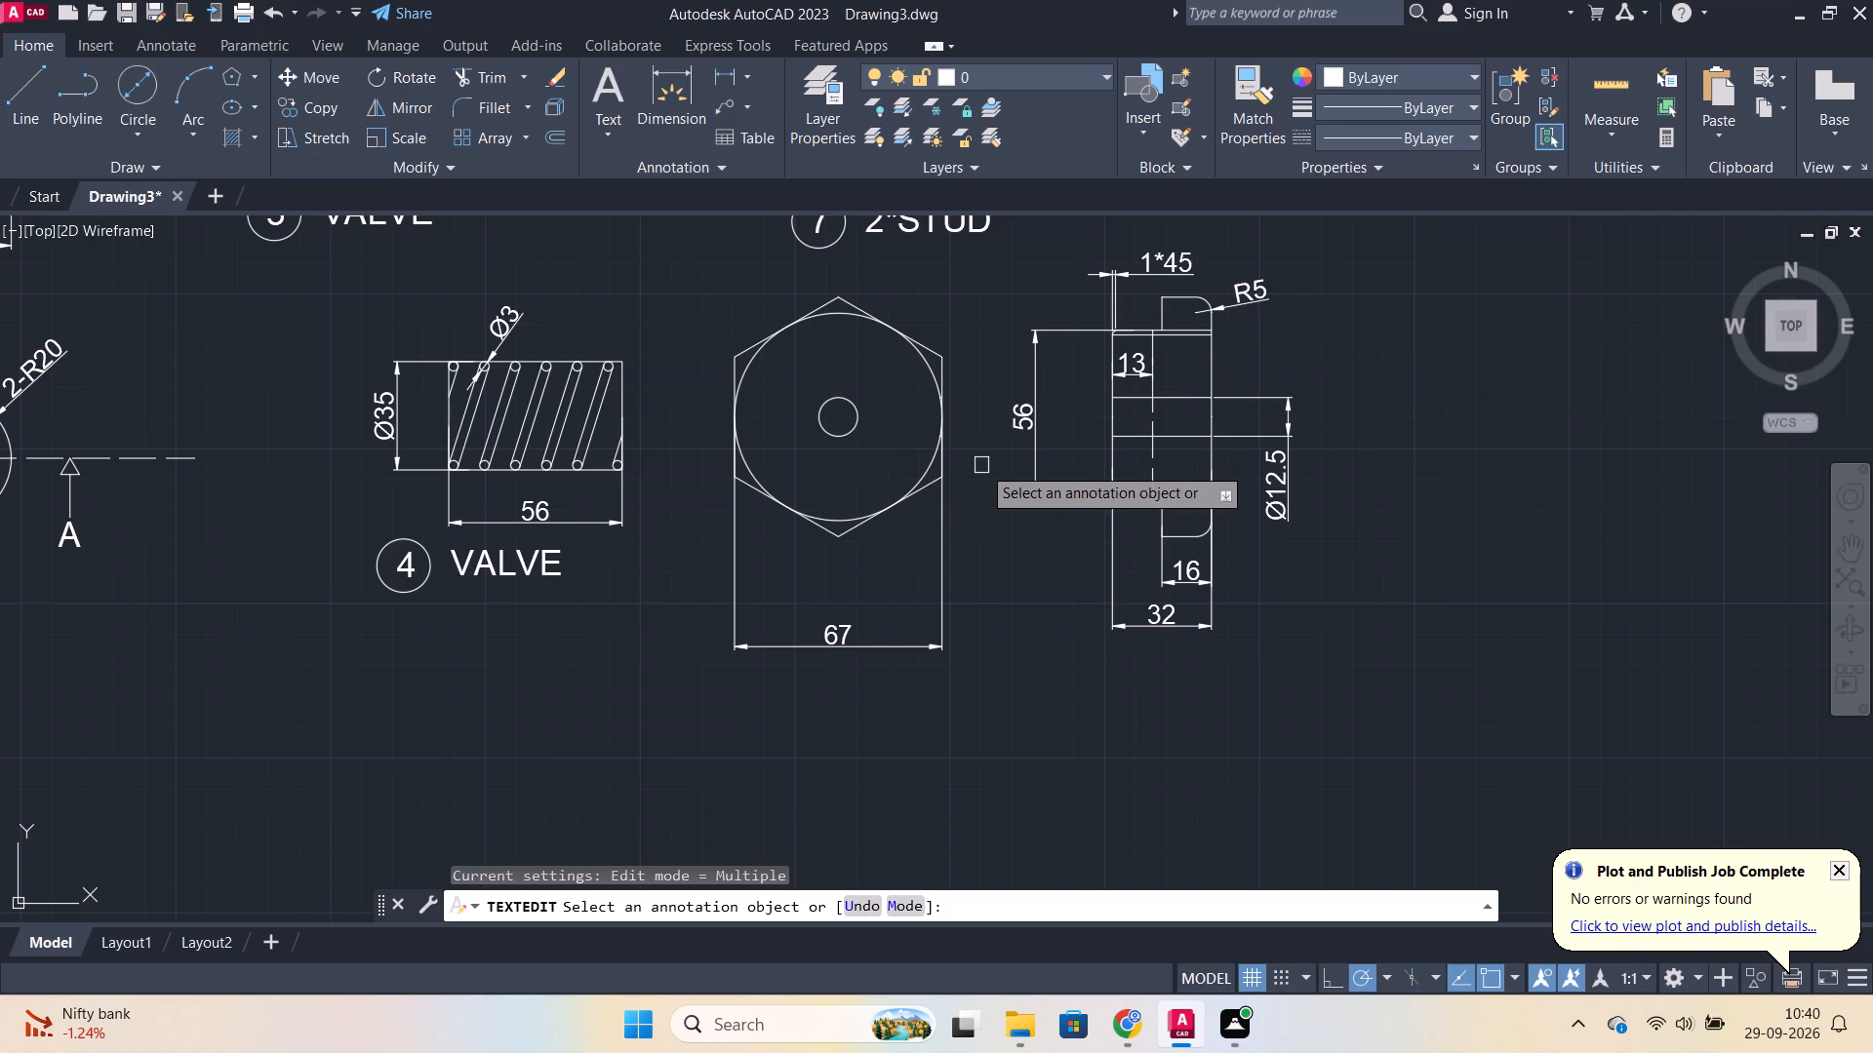
pyautogui.scroll(1, 642, 390)
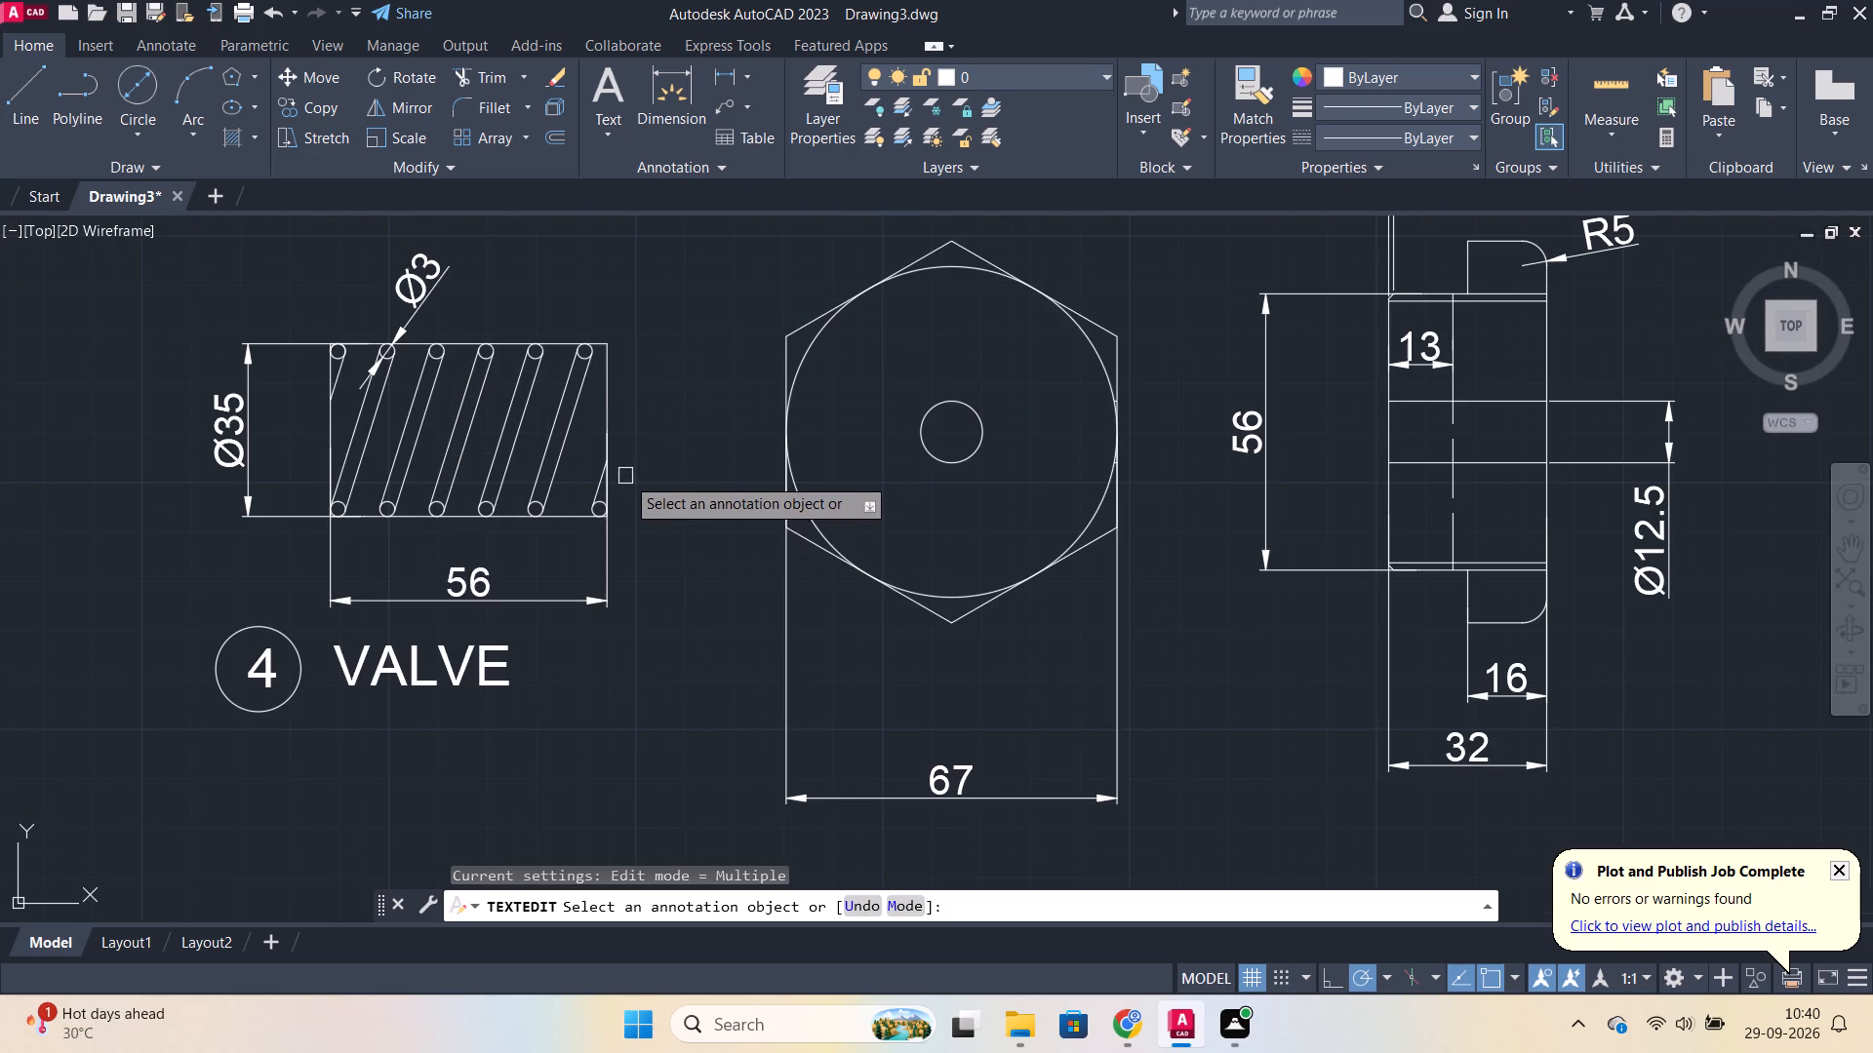
pyautogui.scroll(-1, 665, 422)
pyautogui.moveTo(675, 346); pyautogui.dragTo(742, 515, button='middle')
pyautogui.scroll(-2, 711, 477)
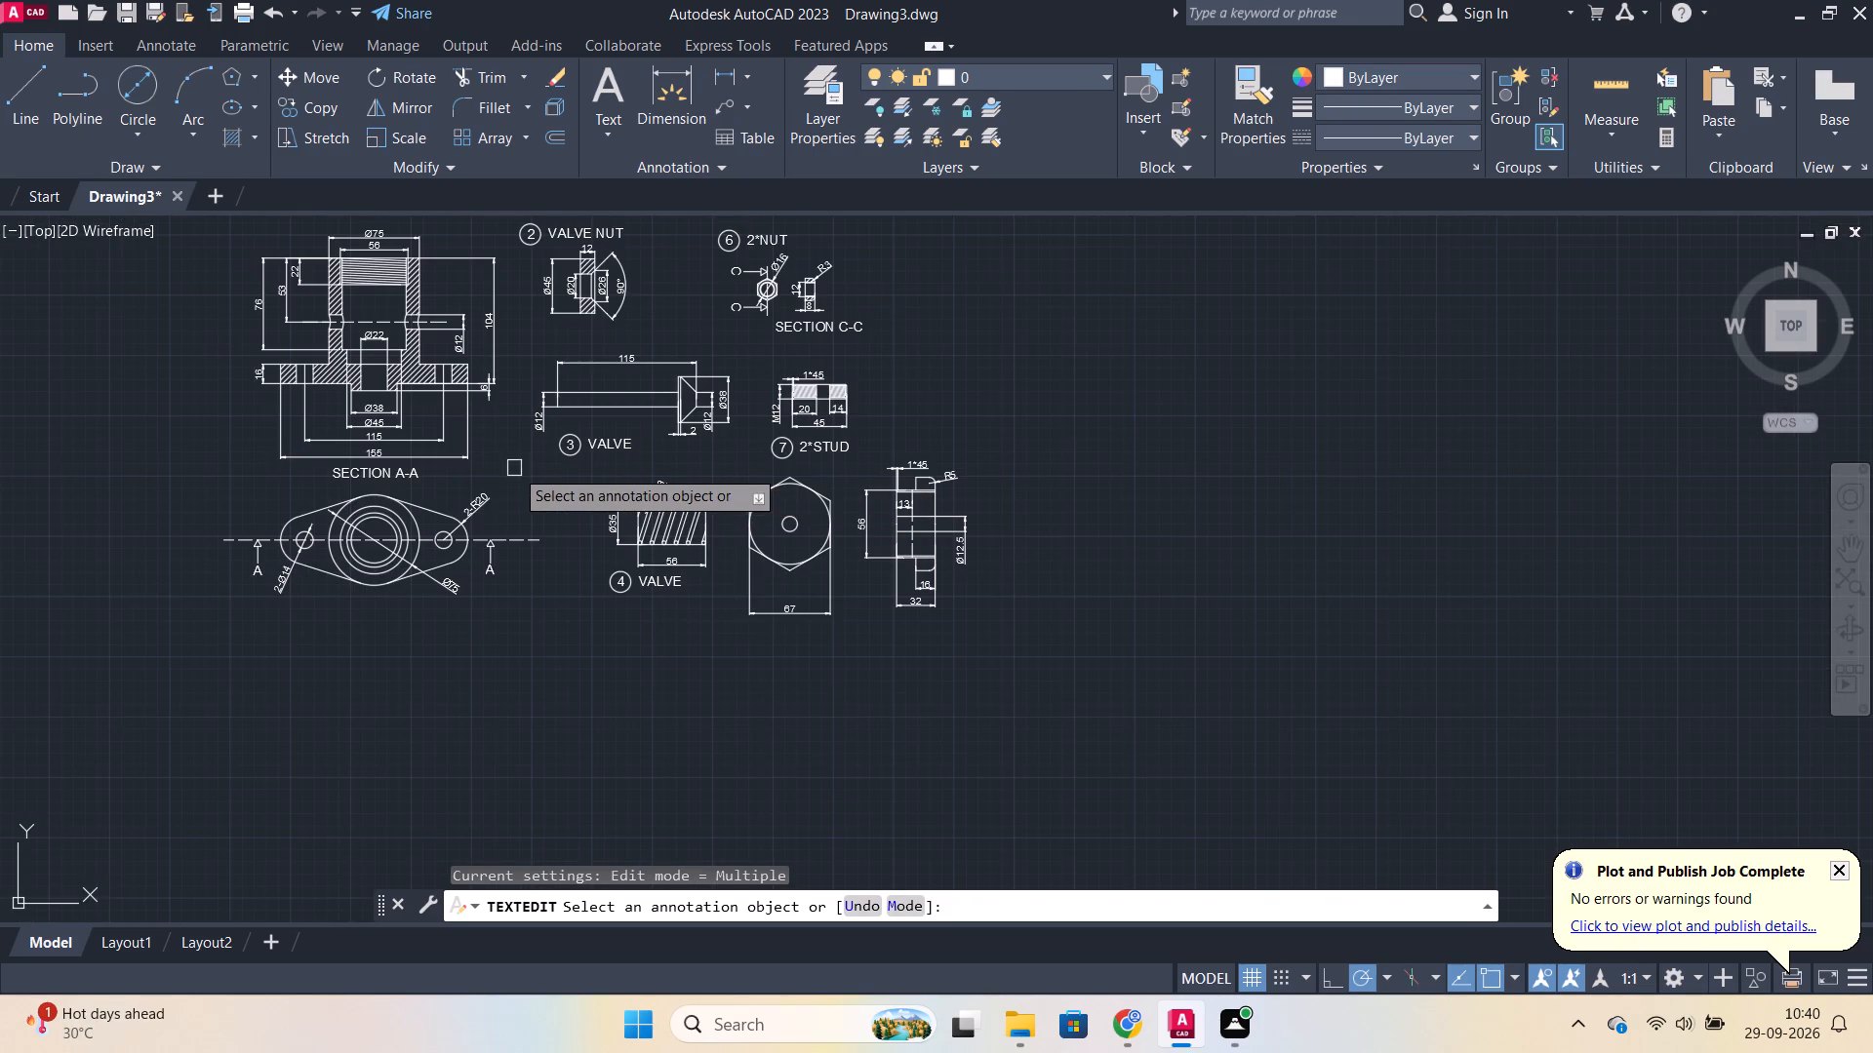
pyautogui.moveTo(493, 652); pyautogui.dragTo(706, 675, button='middle')
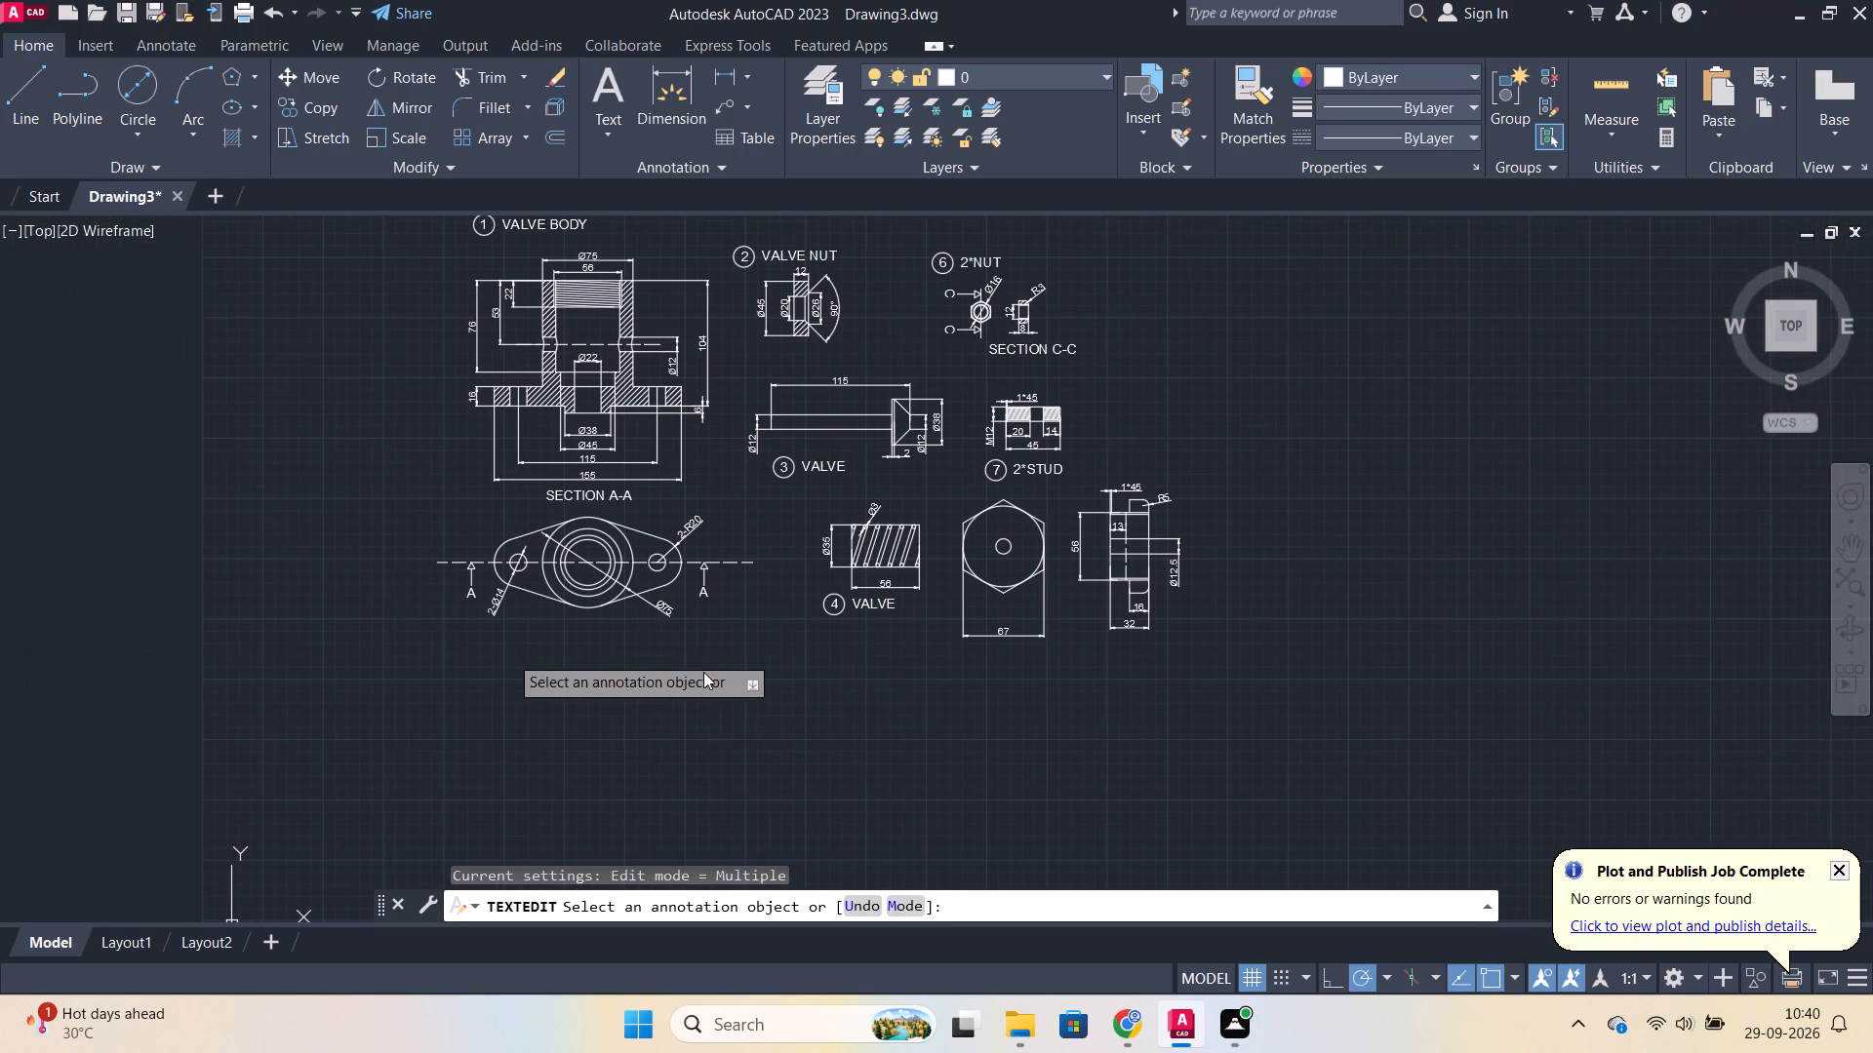
pyautogui.moveTo(954, 667); pyautogui.dragTo(962, 676, button='middle')
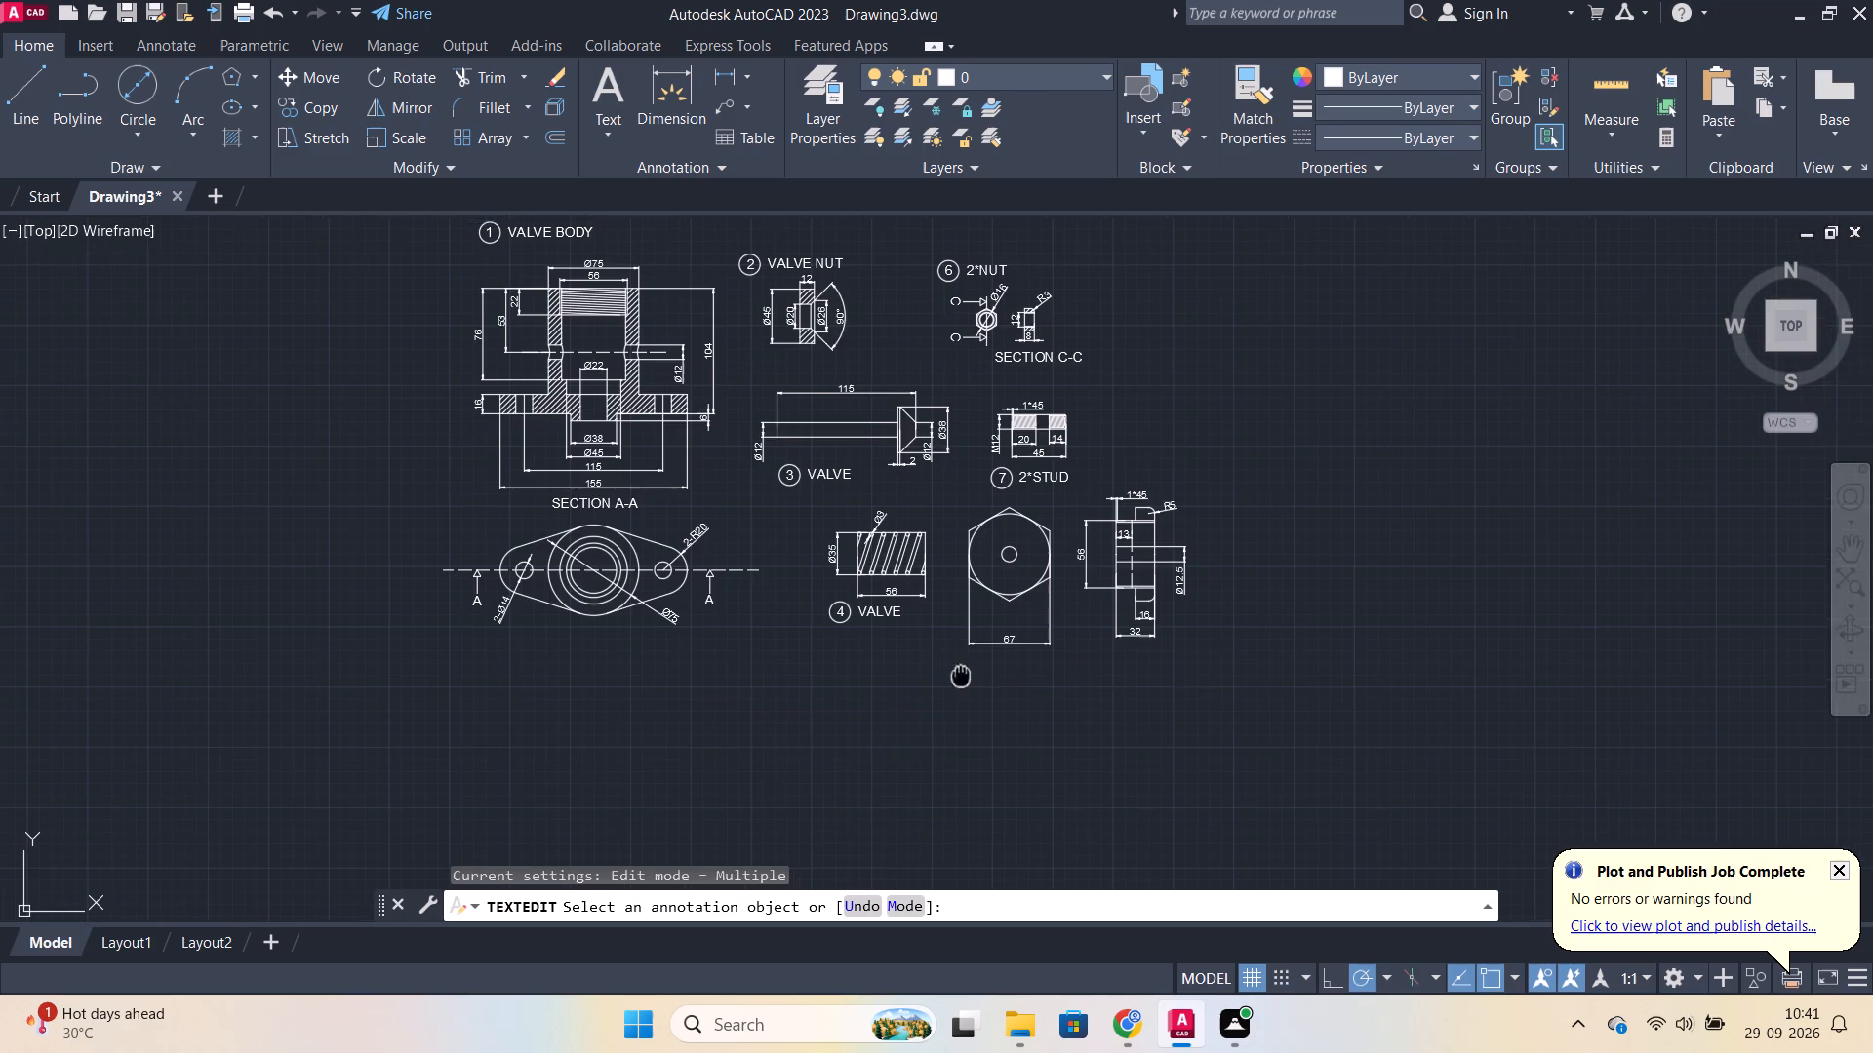
pyautogui.moveTo(962, 676); pyautogui.dragTo(874, 828, button='middle')
pyautogui.scroll(3, 900, 491)
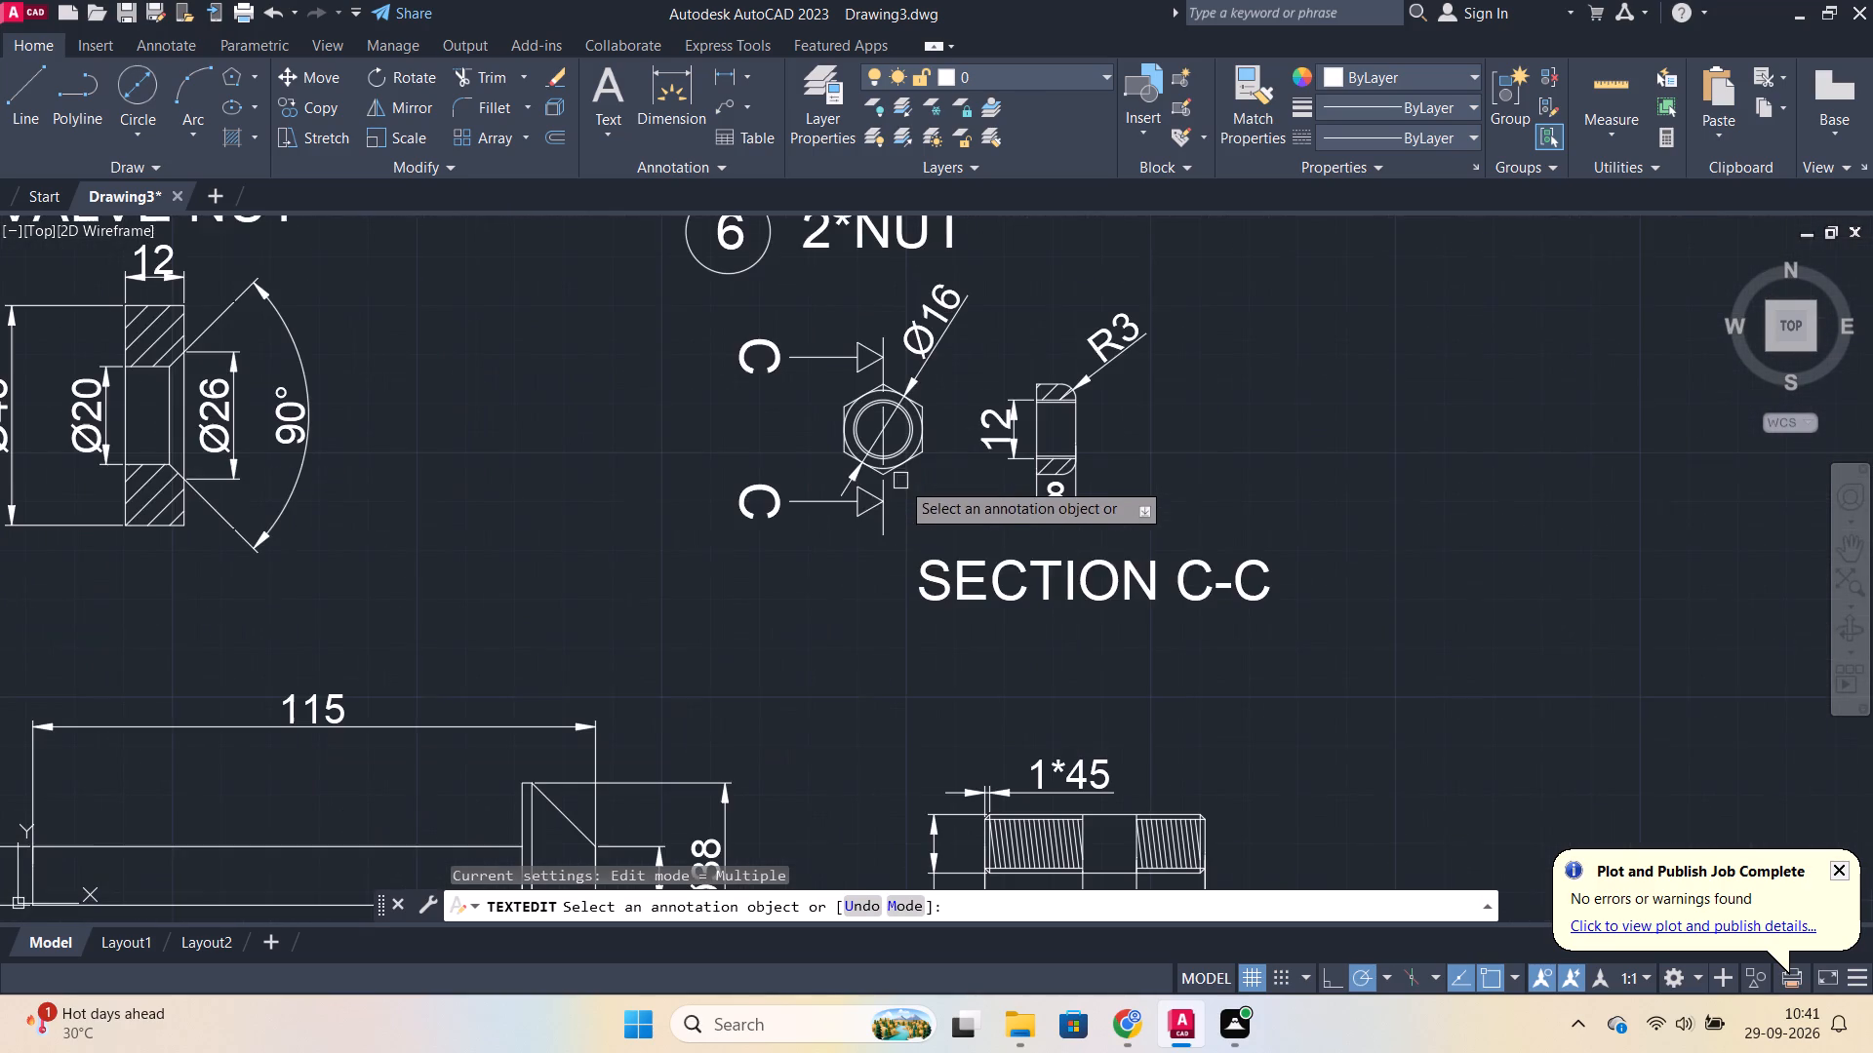
pyautogui.moveTo(814, 660); pyautogui.dragTo(904, 364, button='middle')
pyautogui.scroll(-2, 914, 435)
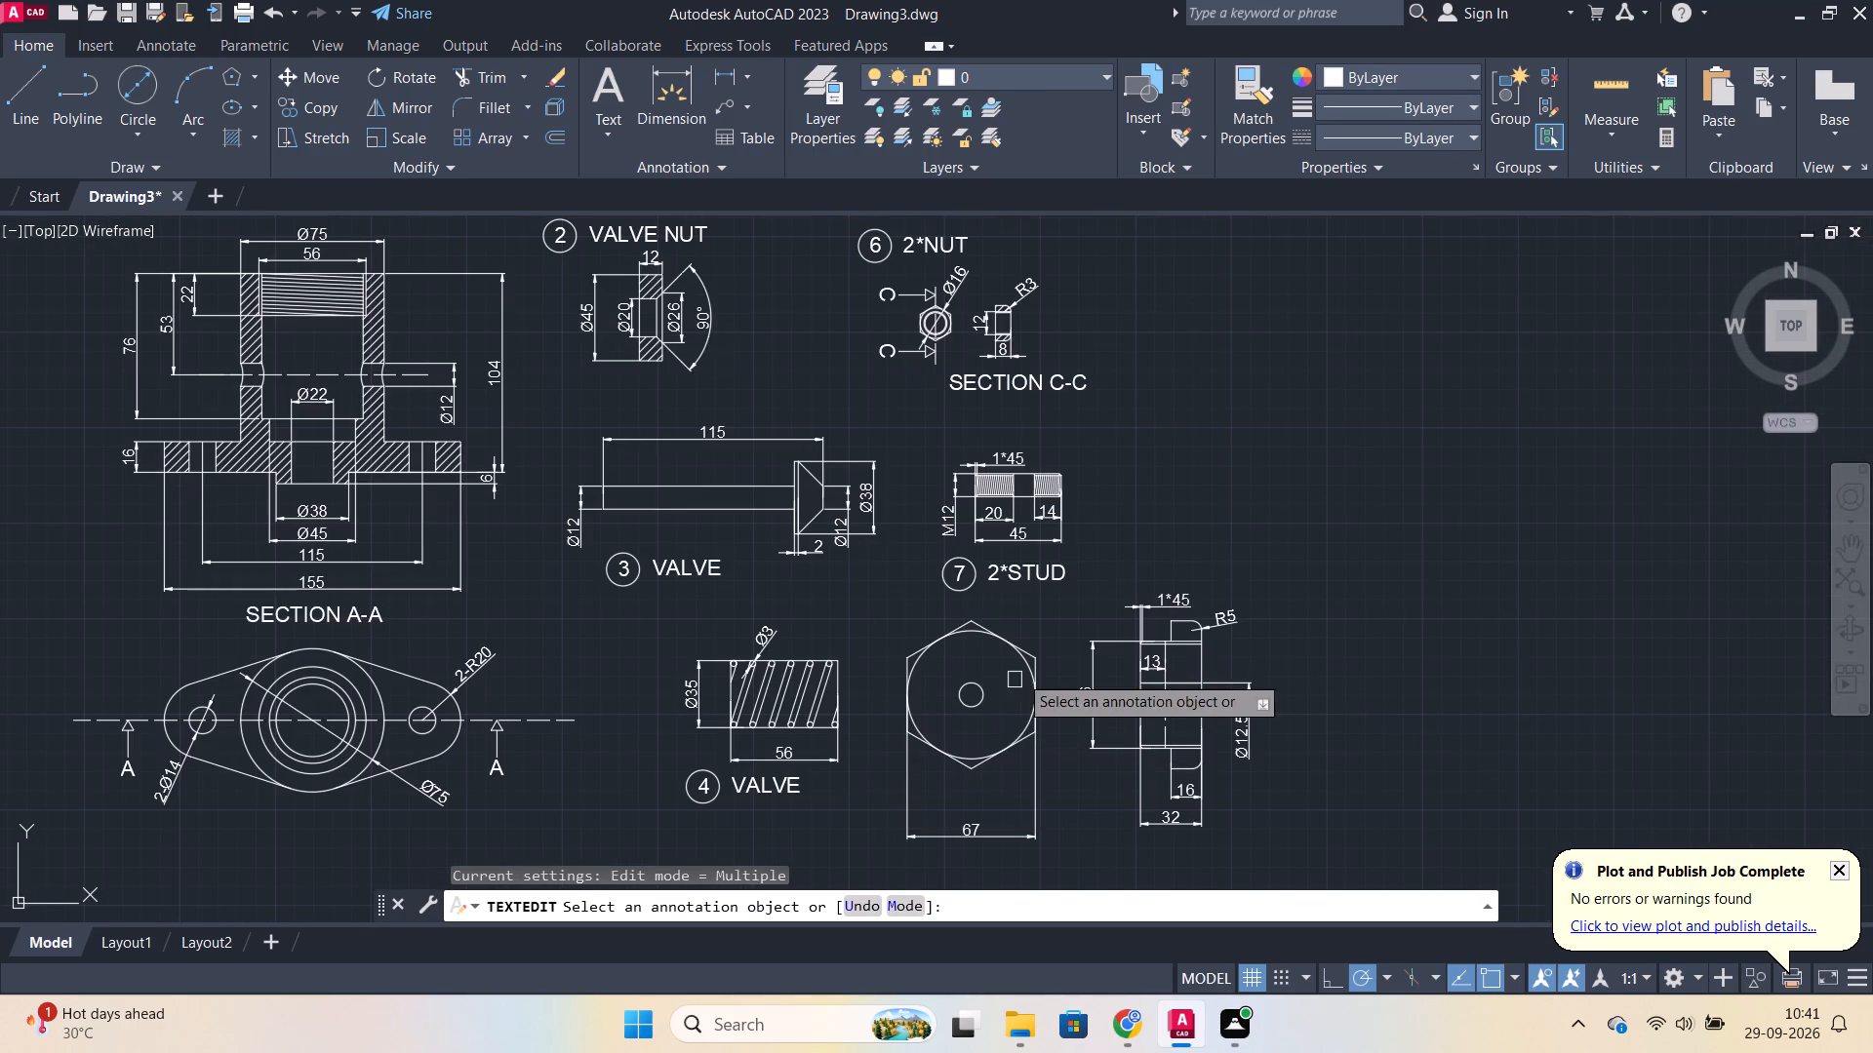
pyautogui.press('Escape')
# Move both views of the hexagonal part with all their dimensions diagonally down and away from the spring and stud drawings.
pyautogui.moveTo(1396, 662); pyautogui.dragTo(1299, 437, button='middle')
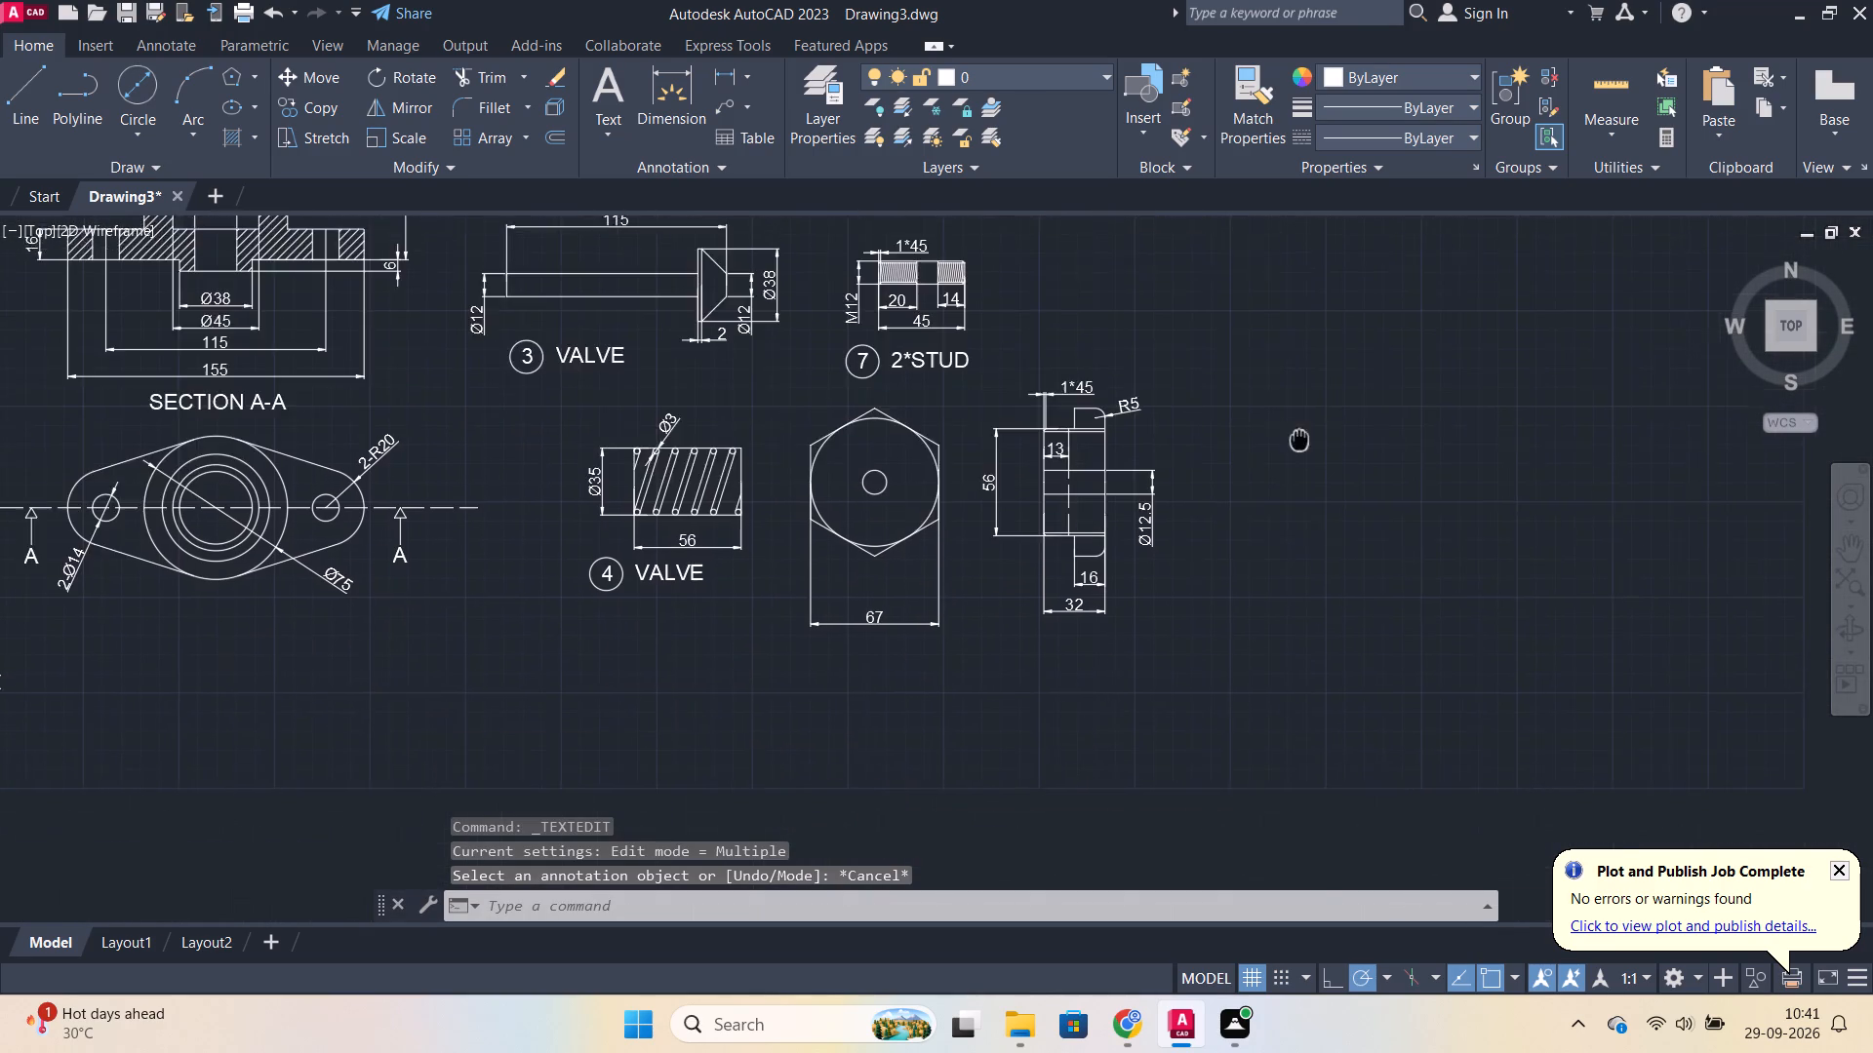
pyautogui.scroll(1, 1306, 459)
pyautogui.press('Escape')
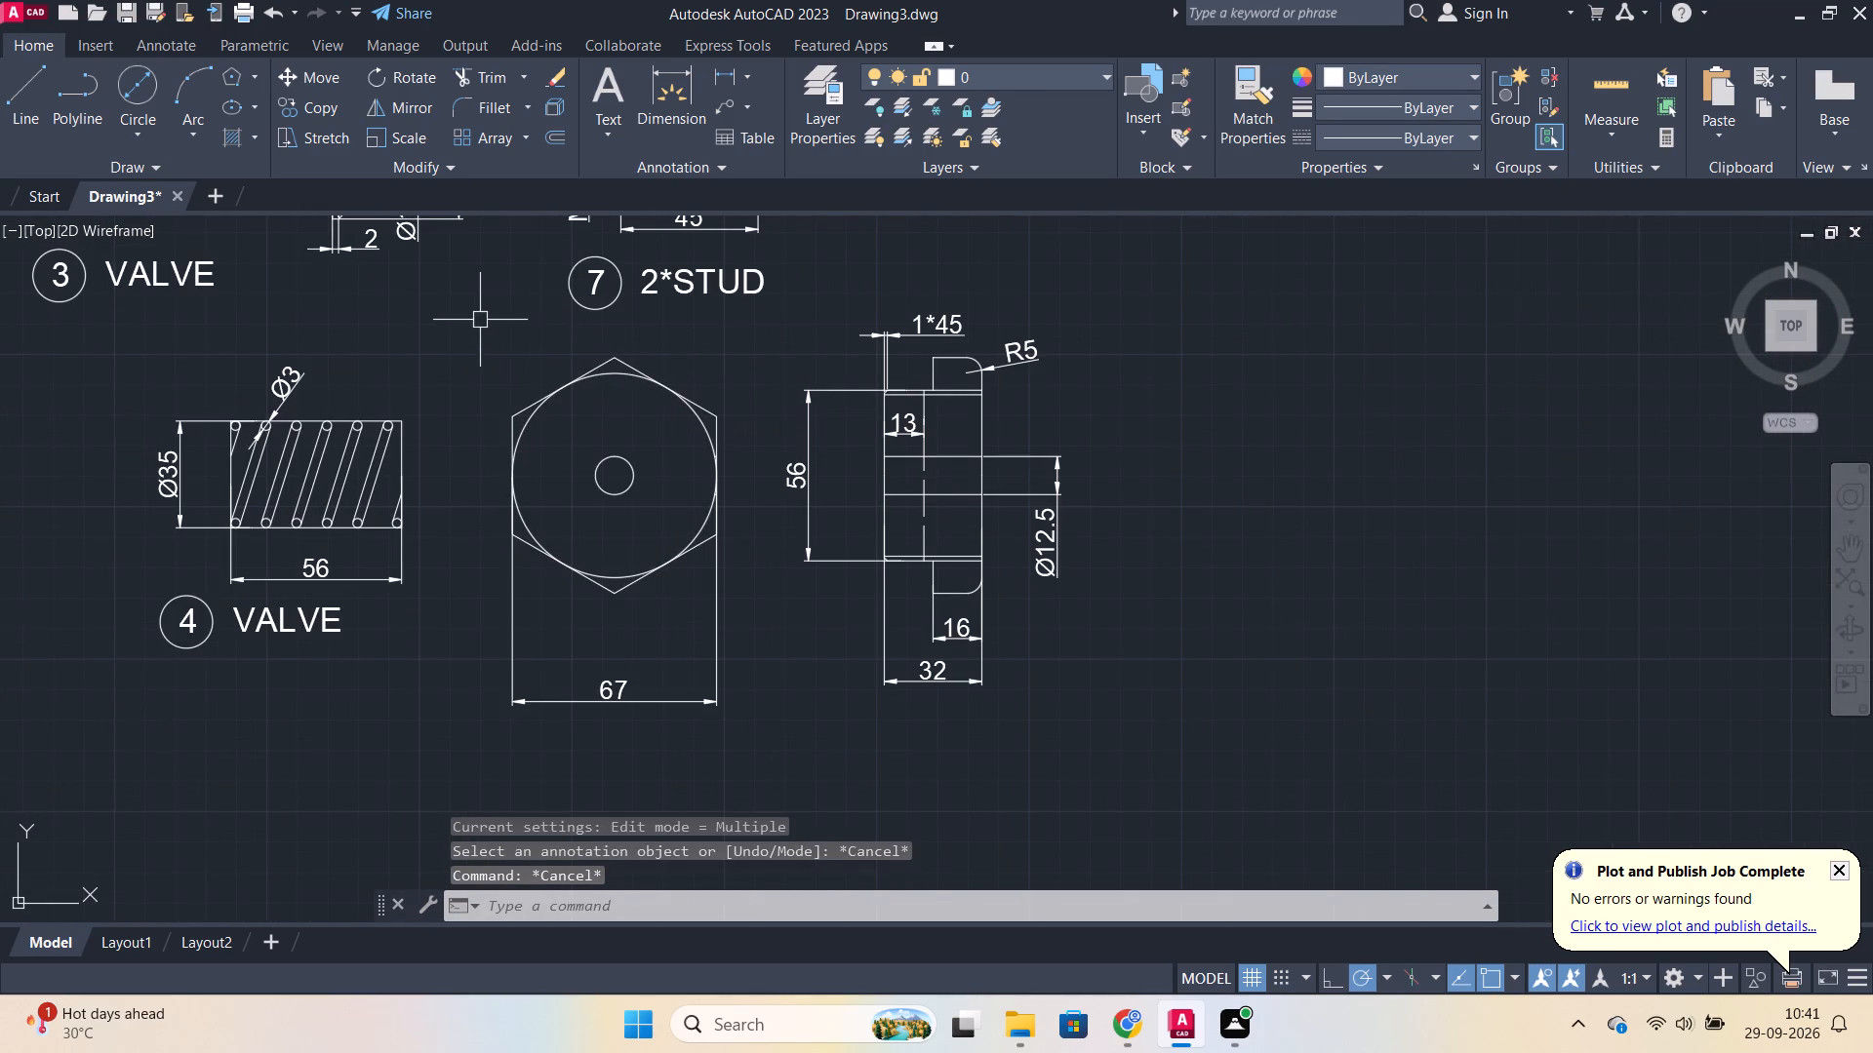
pyautogui.click(480, 320)
pyautogui.click(1233, 733)
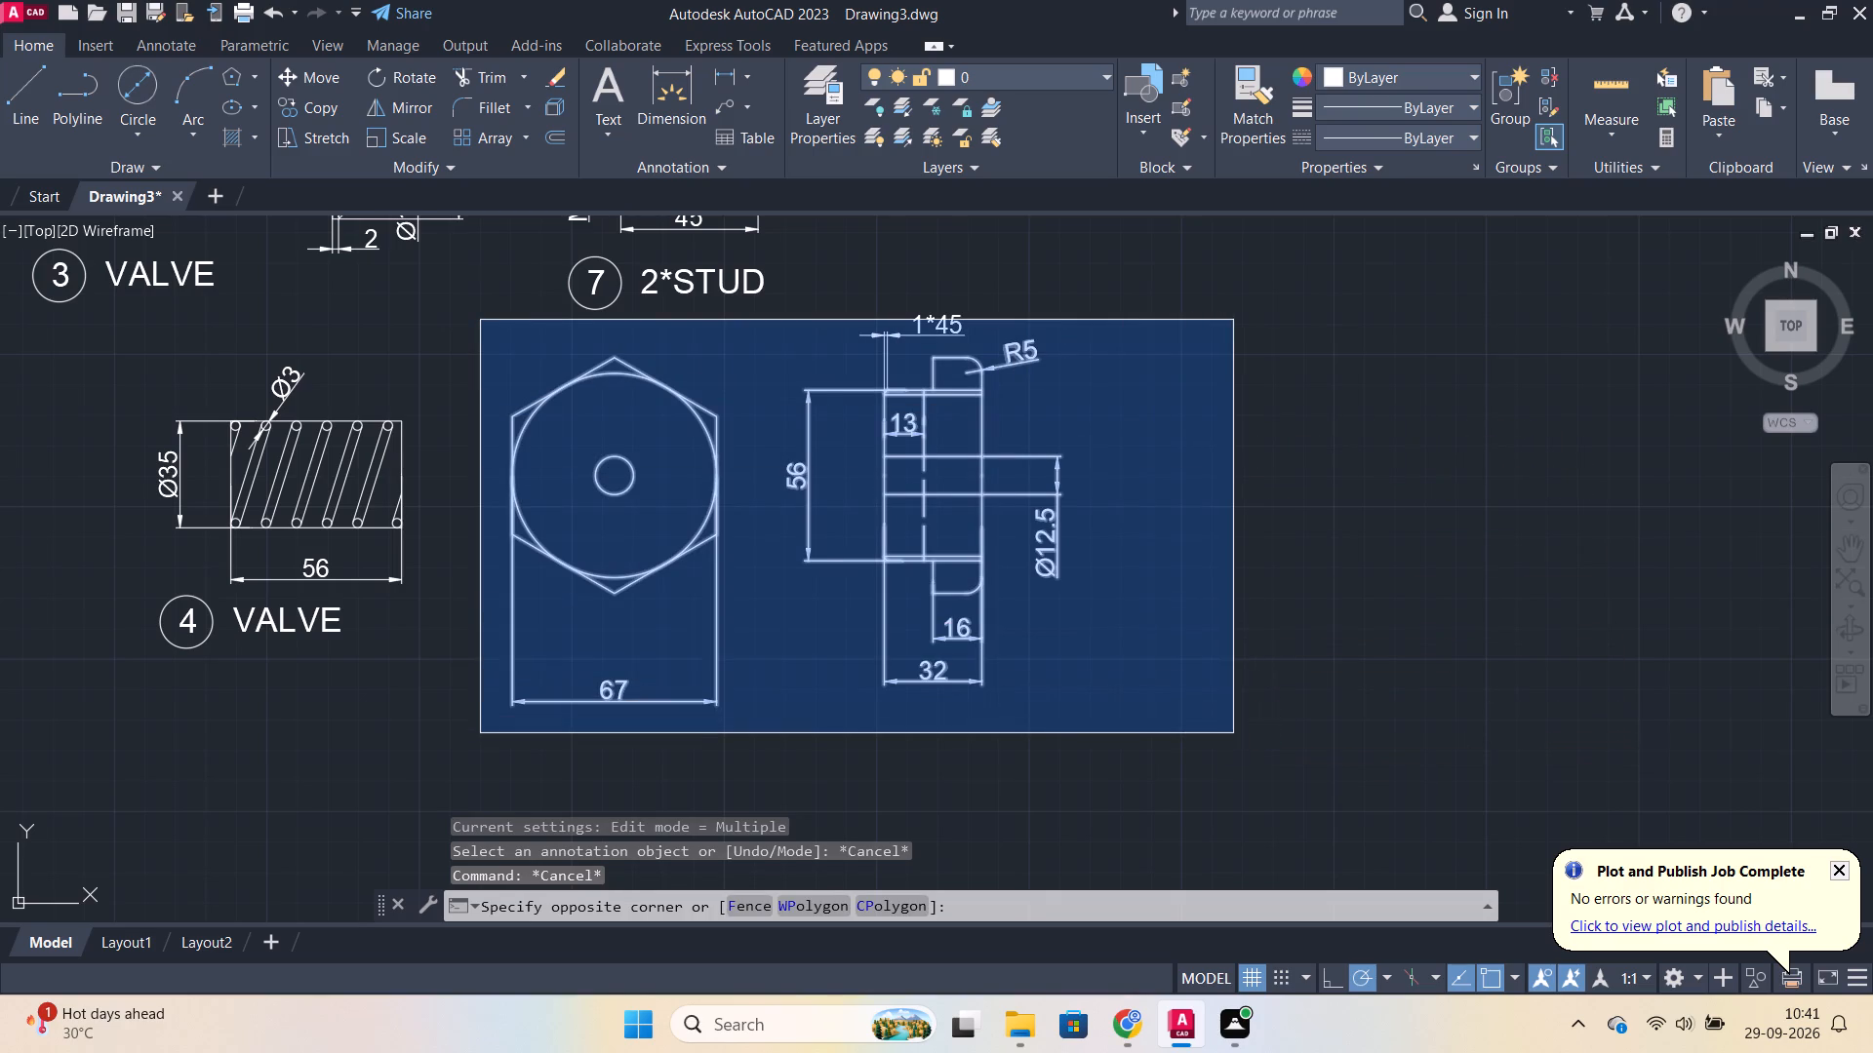
pyautogui.click(924, 324)
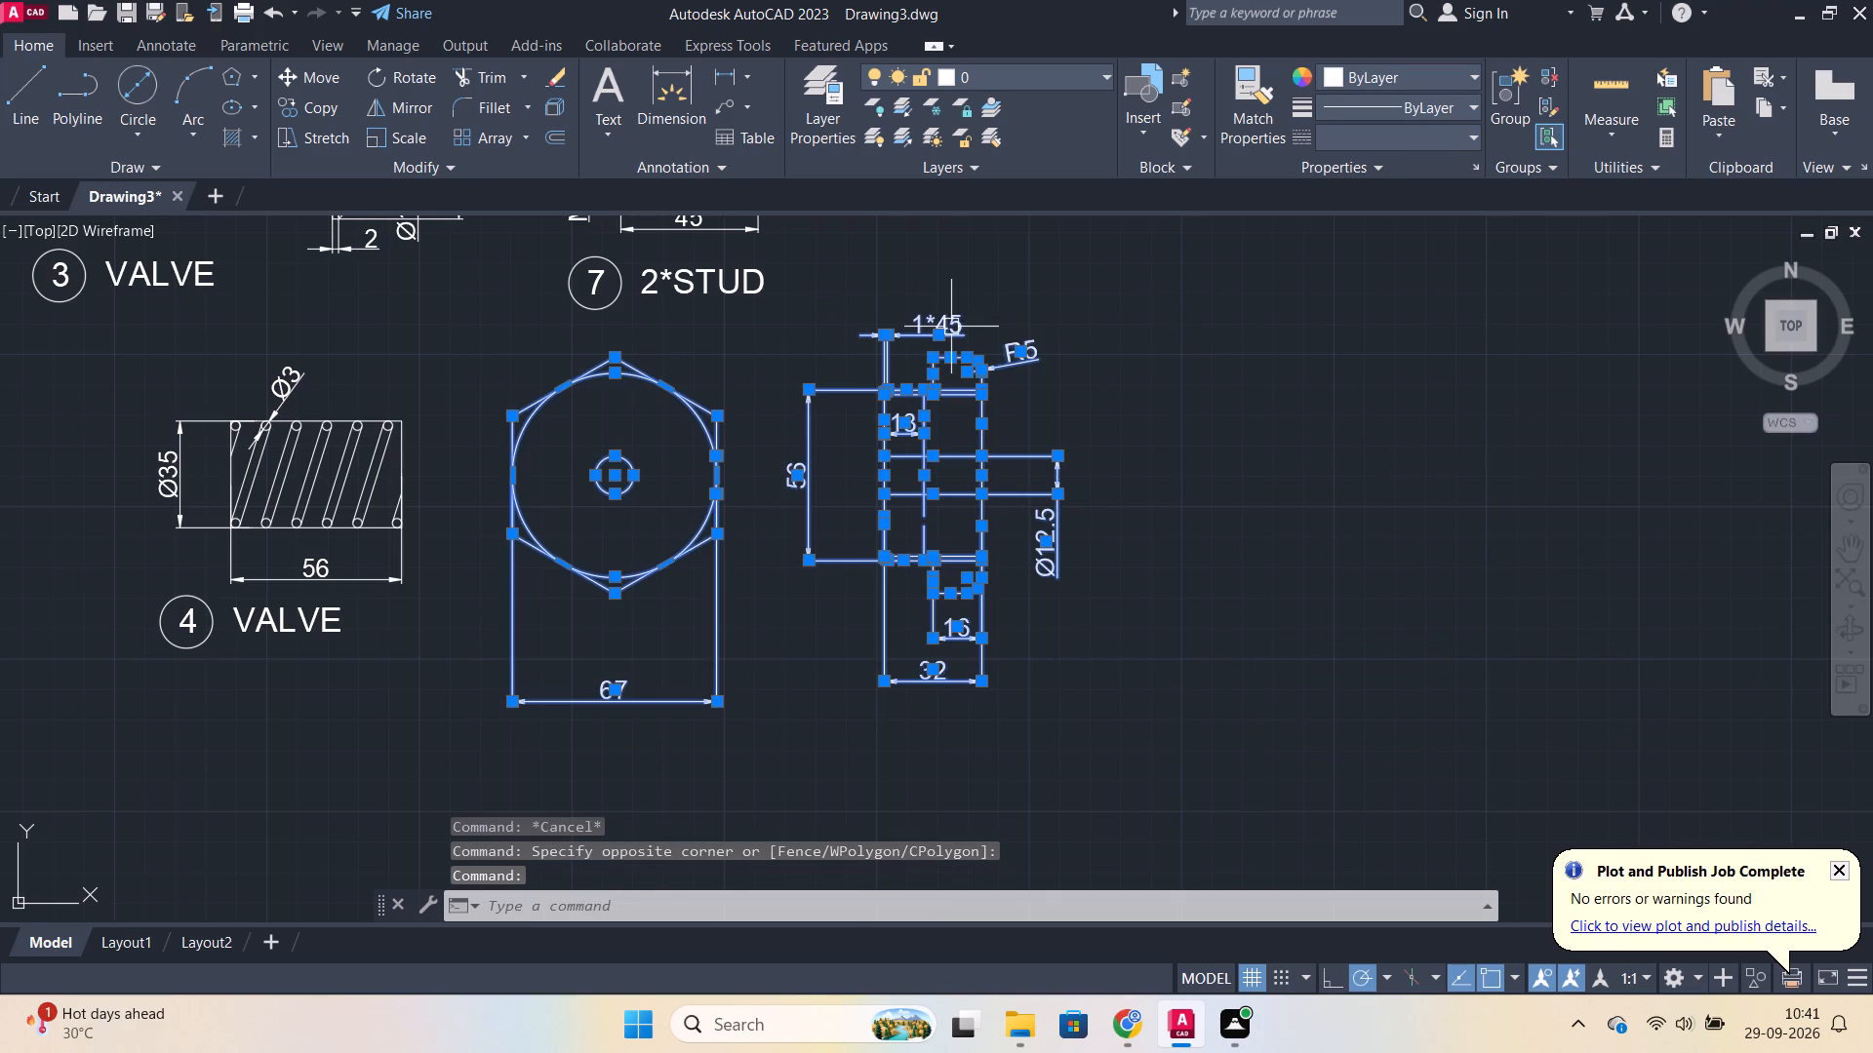
pyautogui.press('m')
pyautogui.press('Return')
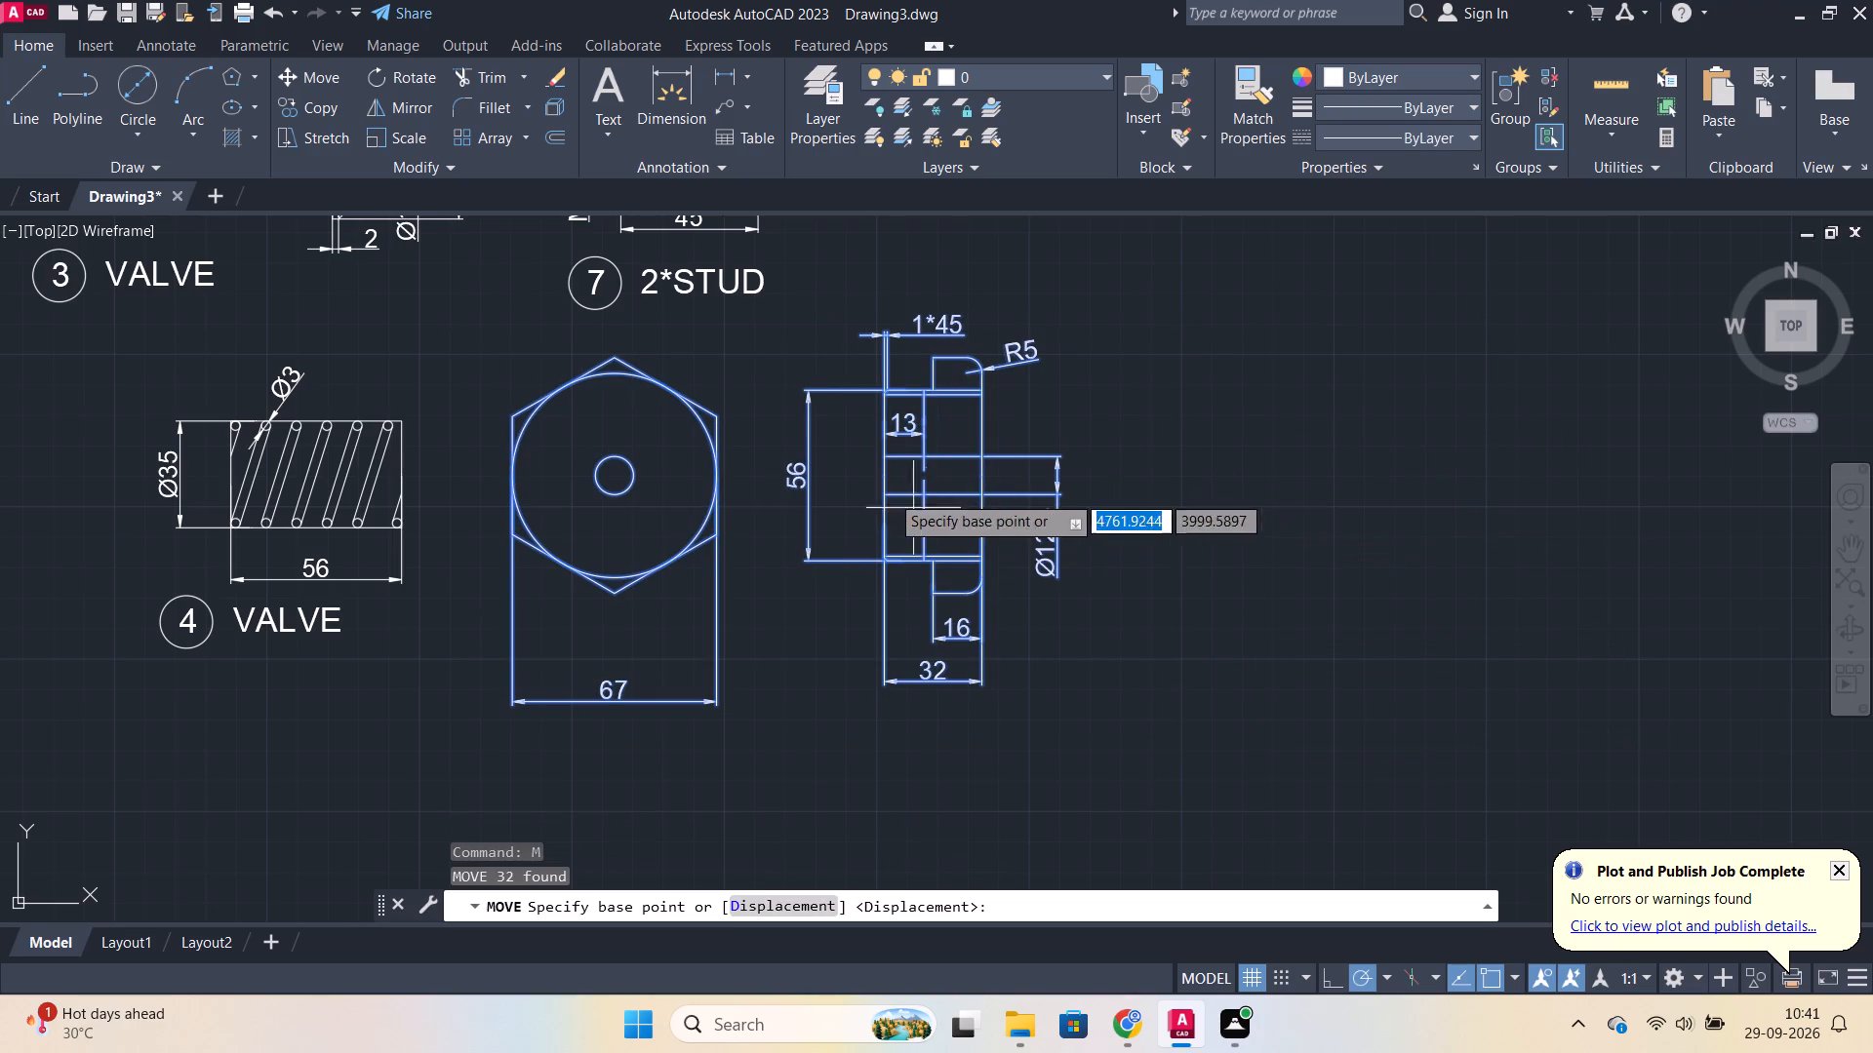
pyautogui.click(758, 477)
pyautogui.click(938, 621)
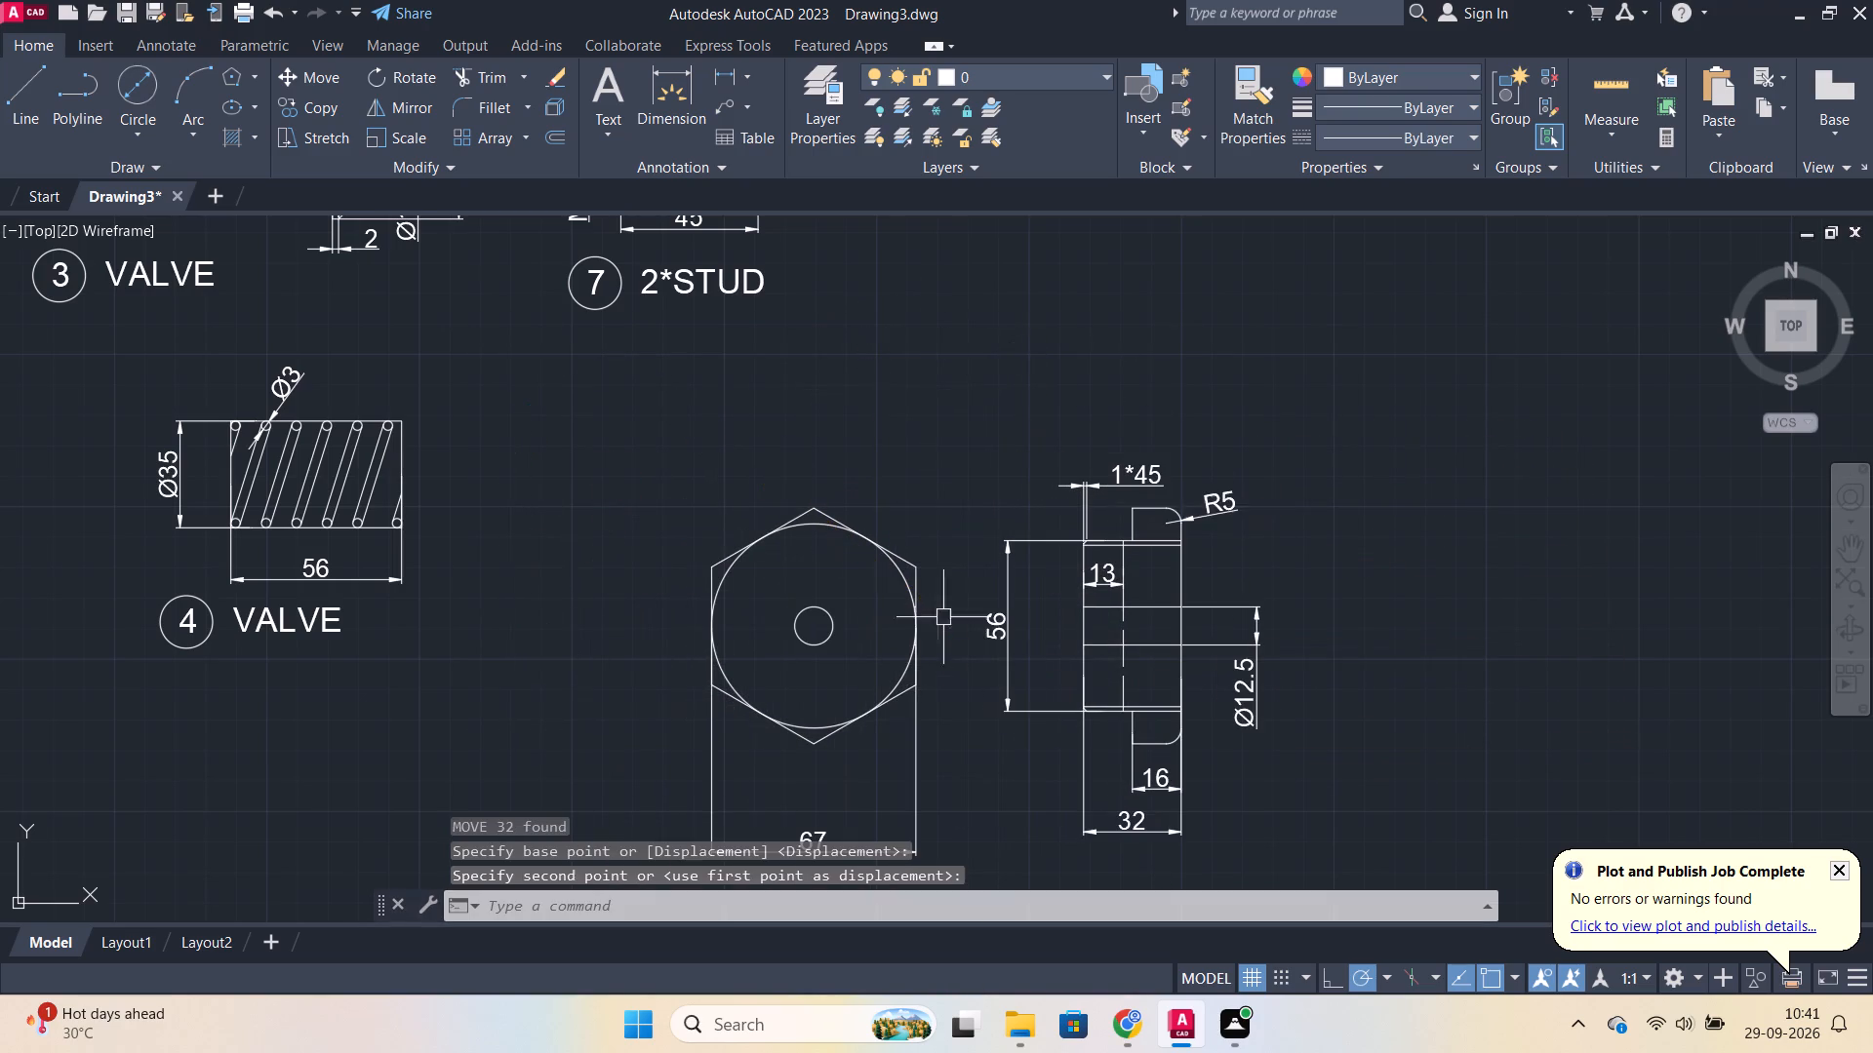
# Draw a vertical line about 17 mm long downward from the centre of the hexagon's front view.
pyautogui.moveTo(1393, 488); pyautogui.dragTo(1331, 312, button='middle')
pyautogui.press('Escape')
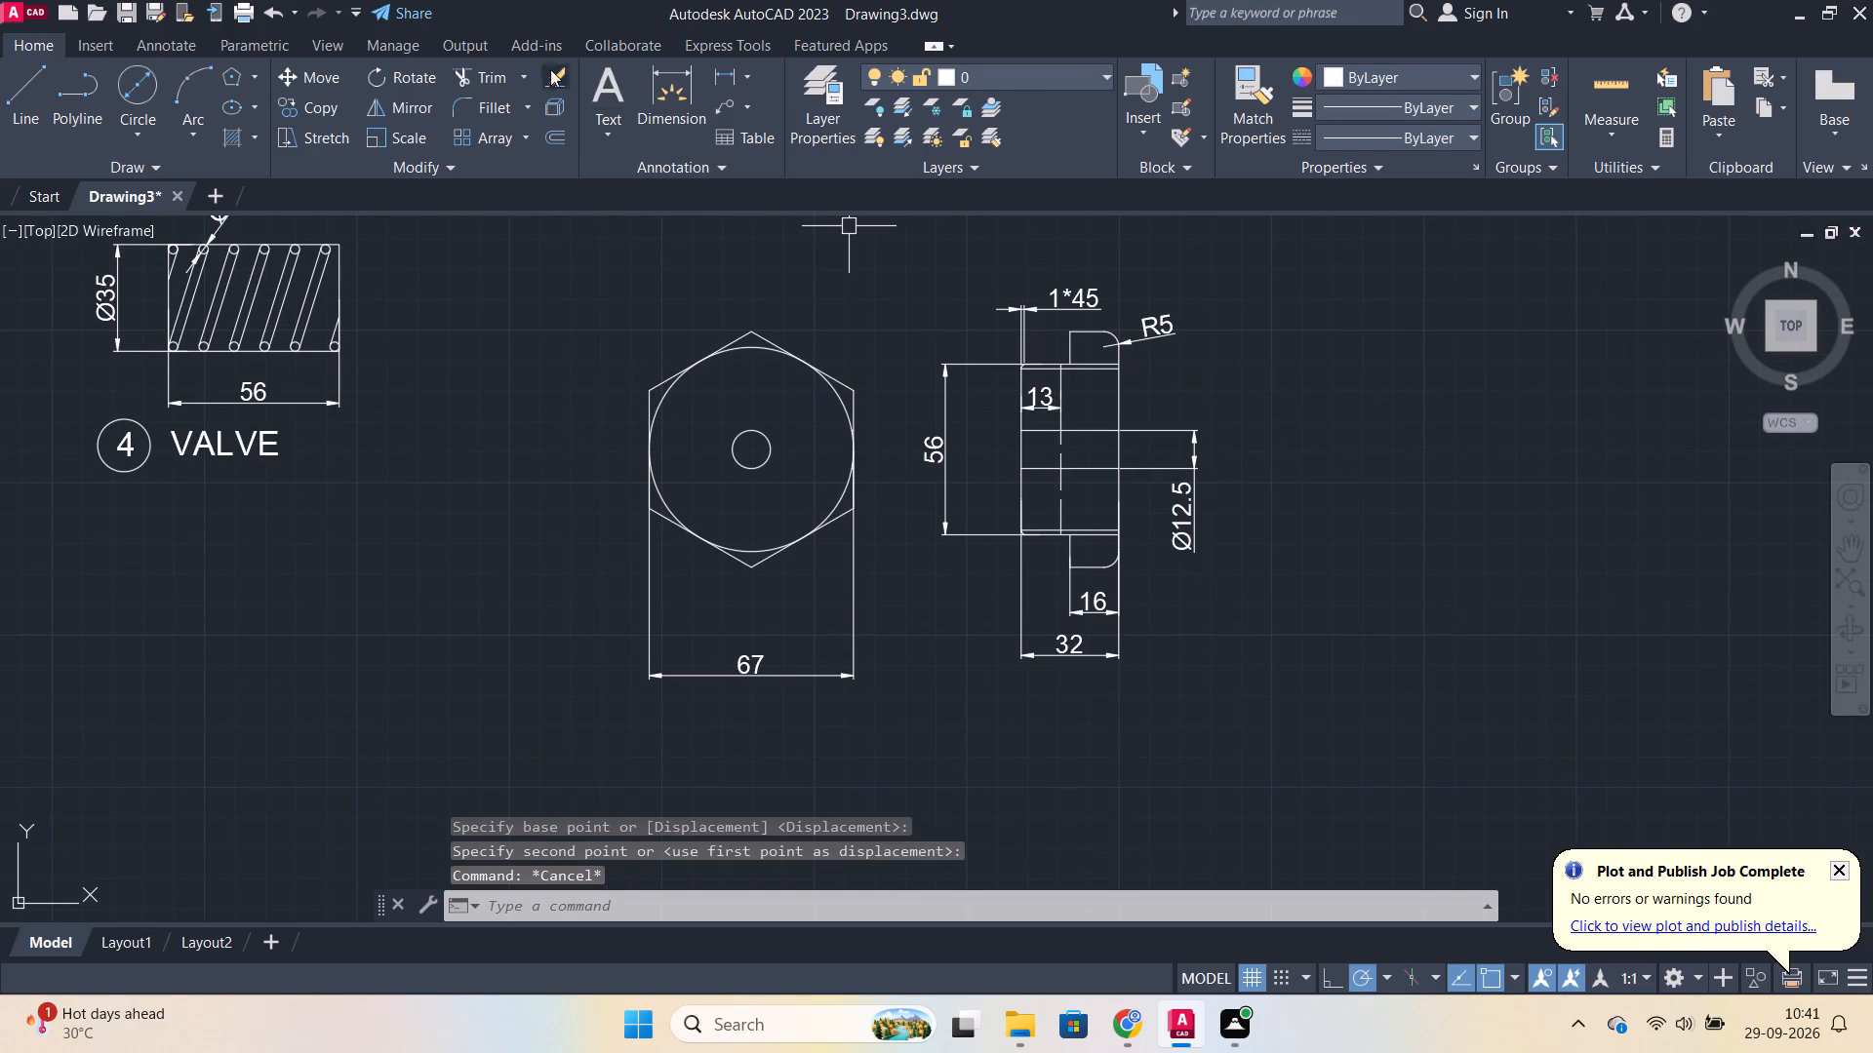
pyautogui.click(15, 87)
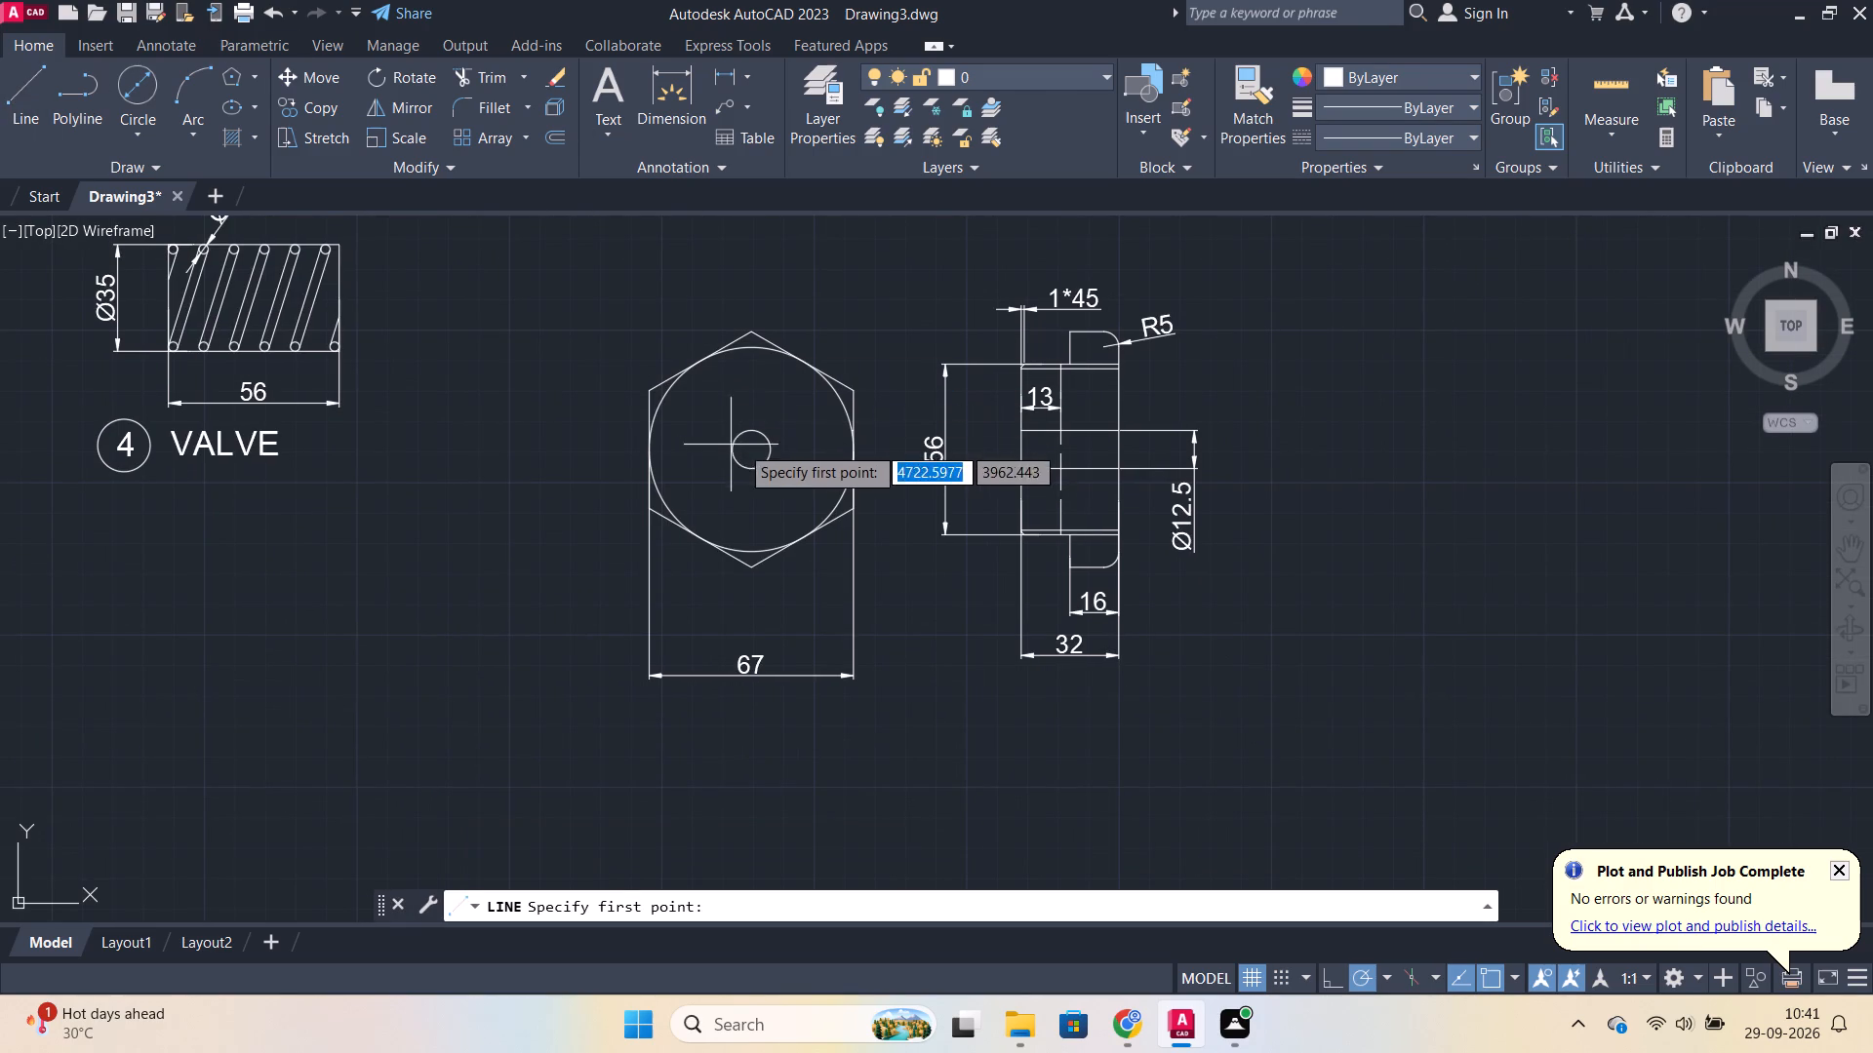
pyautogui.click(754, 445)
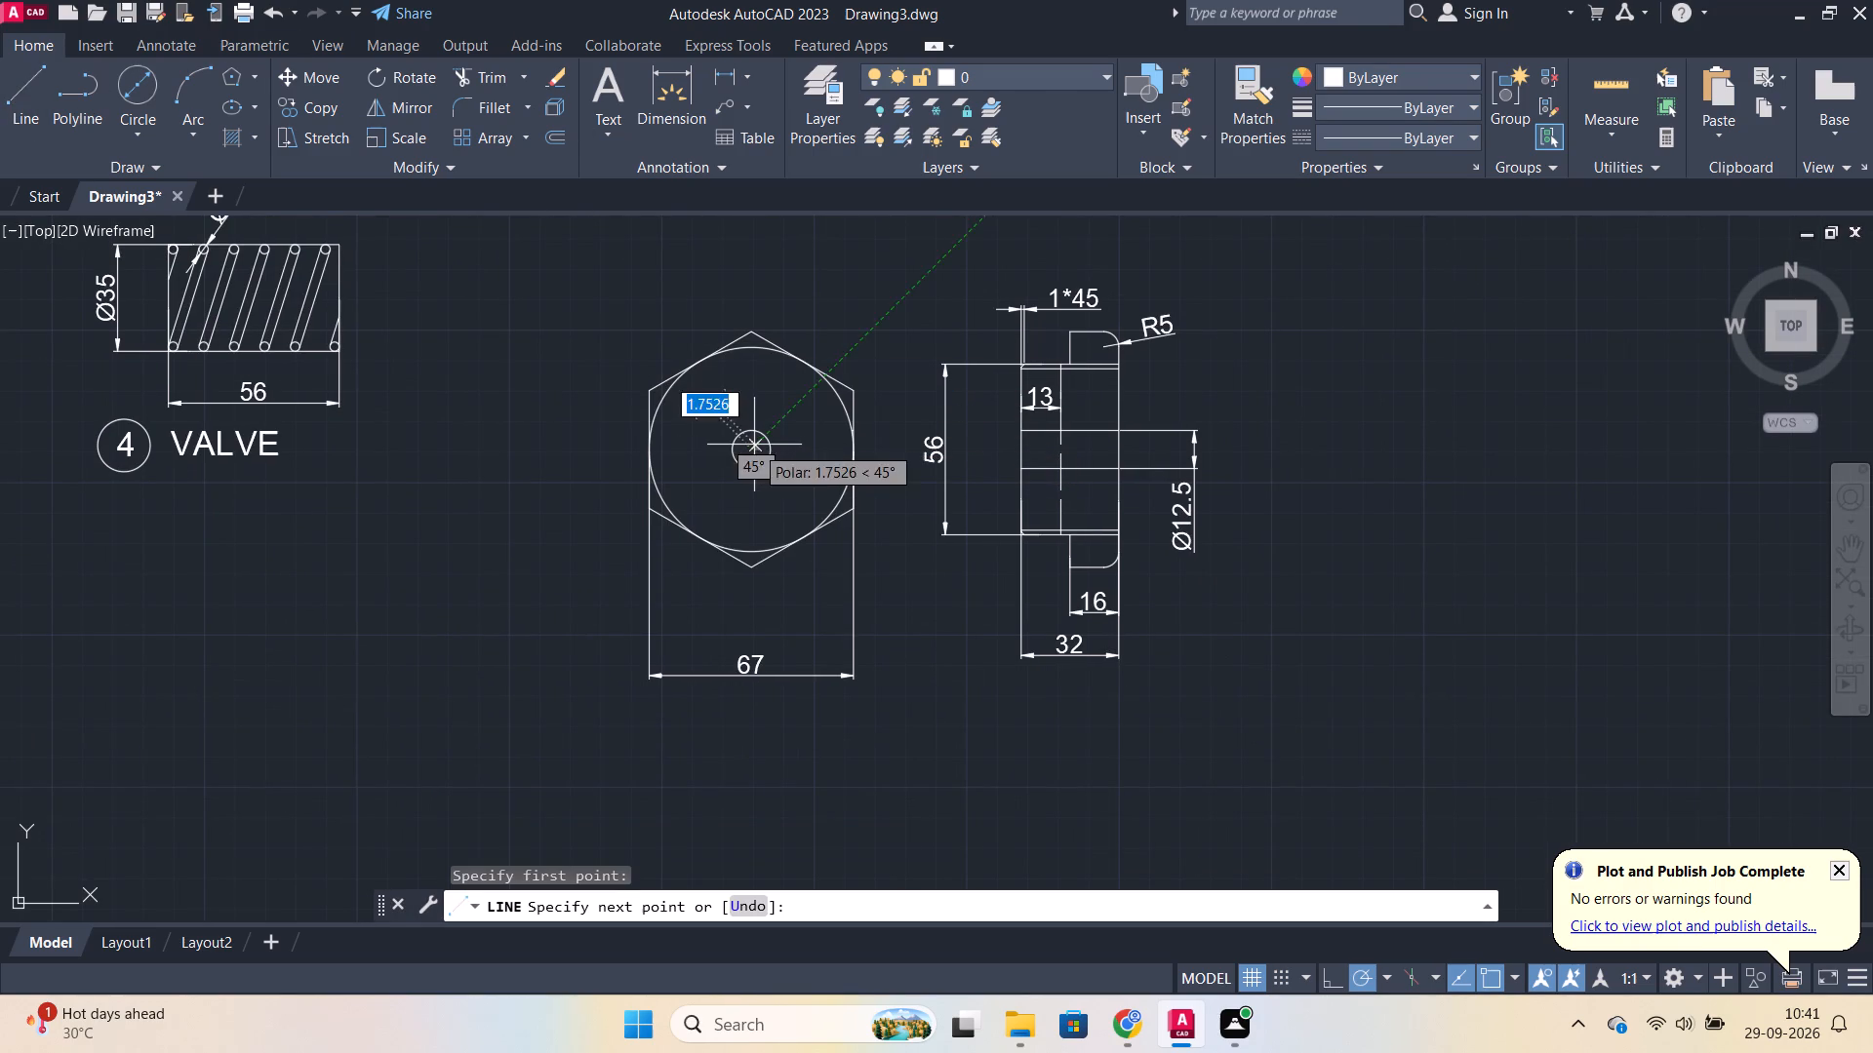
pyautogui.click(754, 500)
pyautogui.press('Escape')
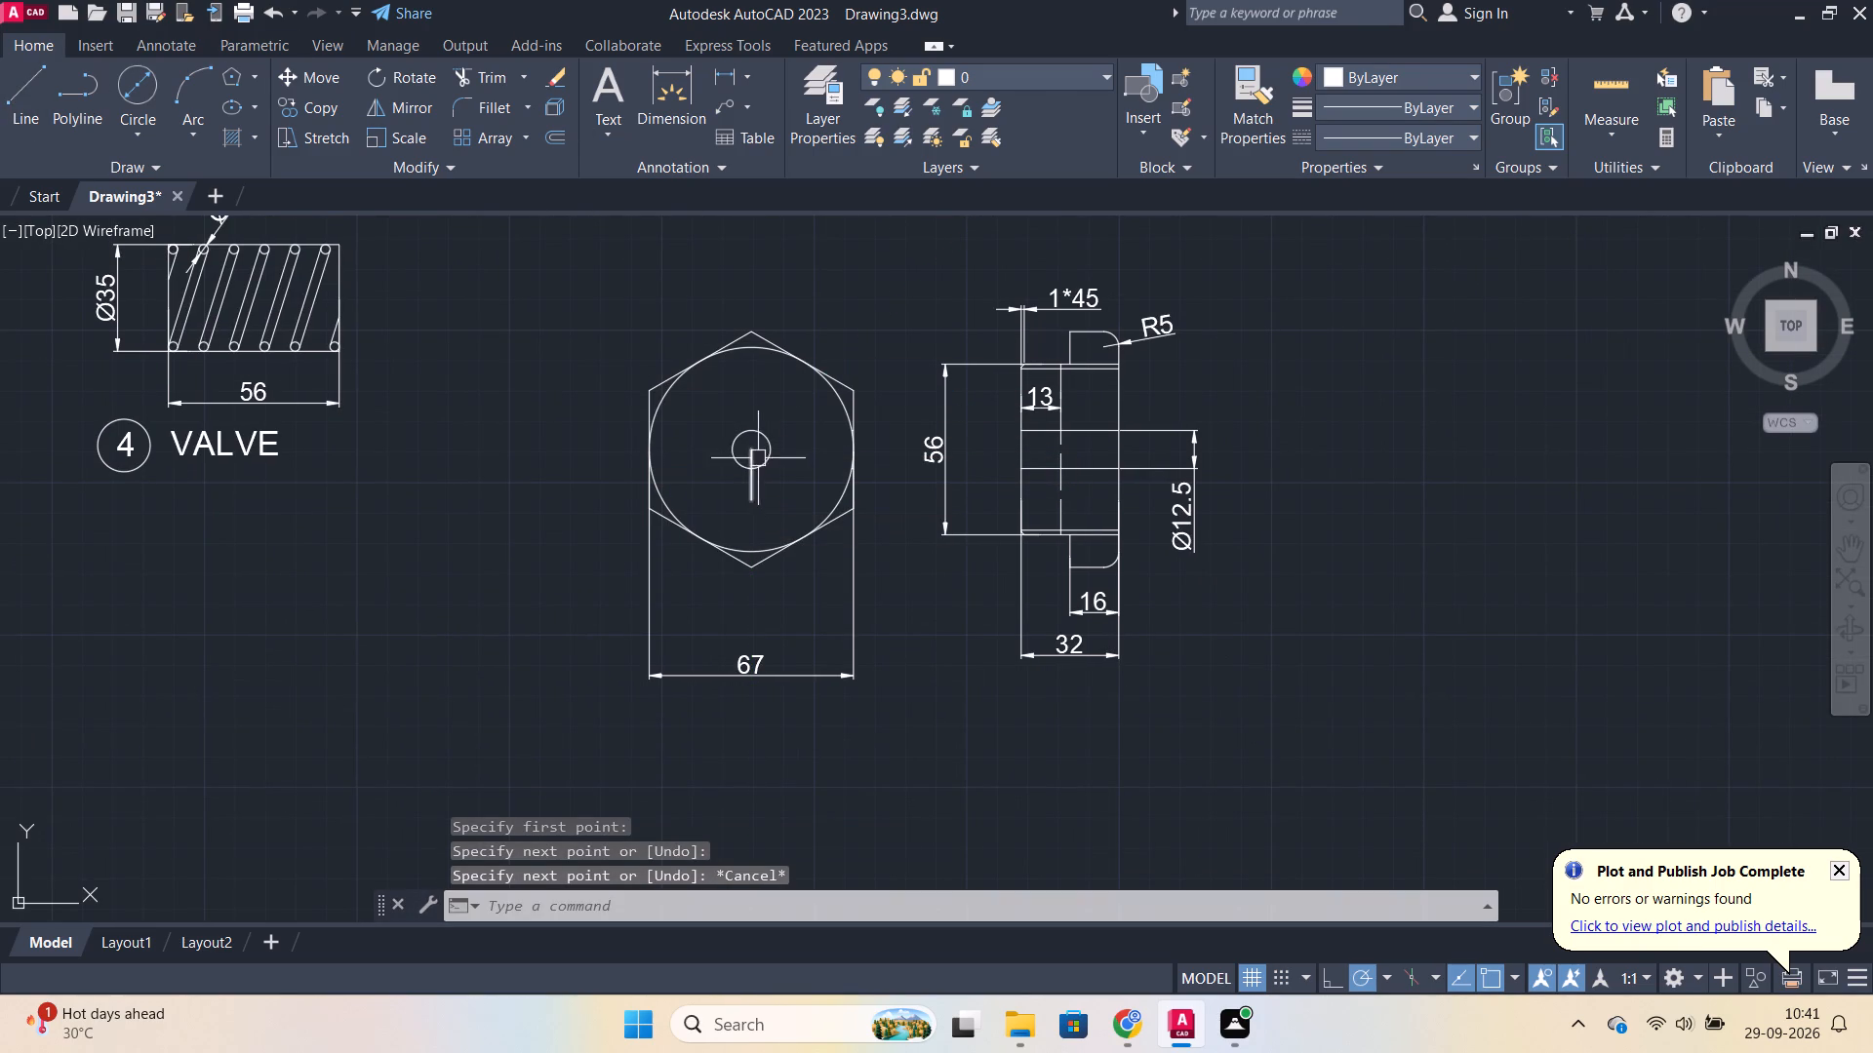
# Stretch the vertical line's upper end about 71 mm above the hexagon's centre and its lower end below the hexagon's bottom vertex.
pyautogui.click(755, 467)
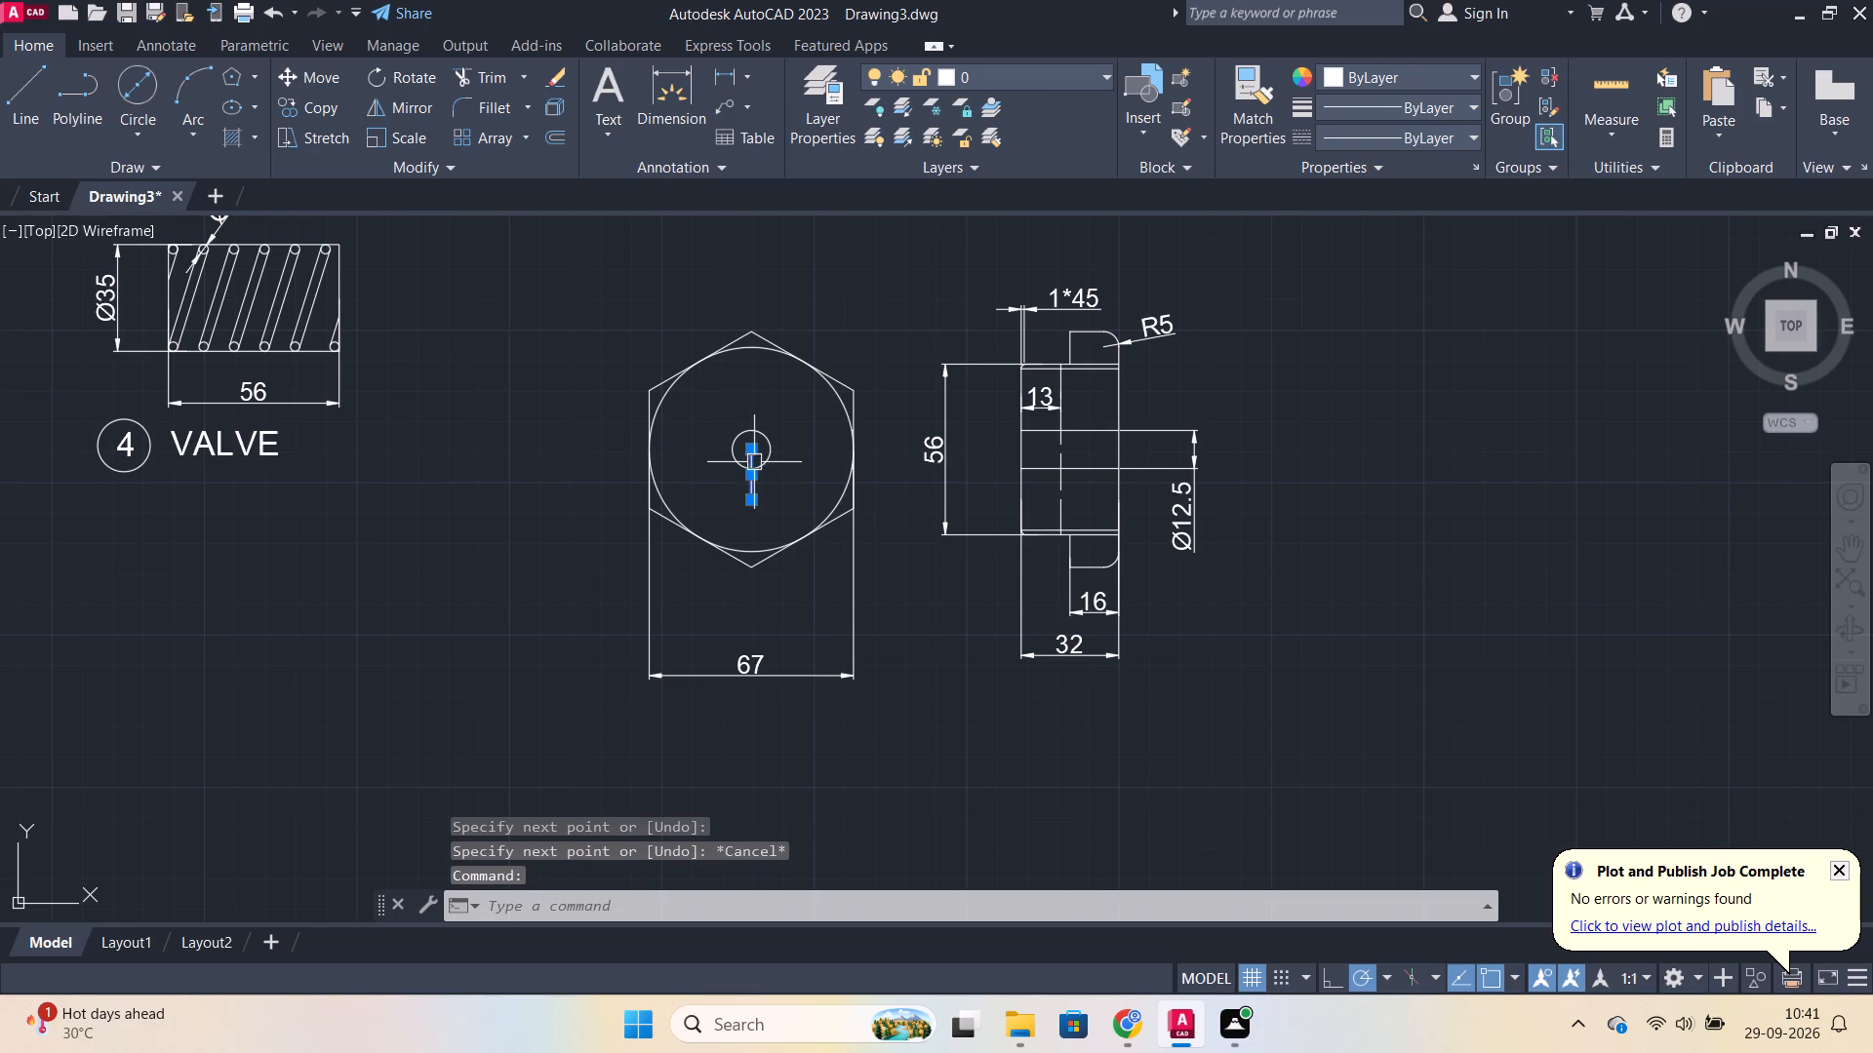
pyautogui.click(751, 449)
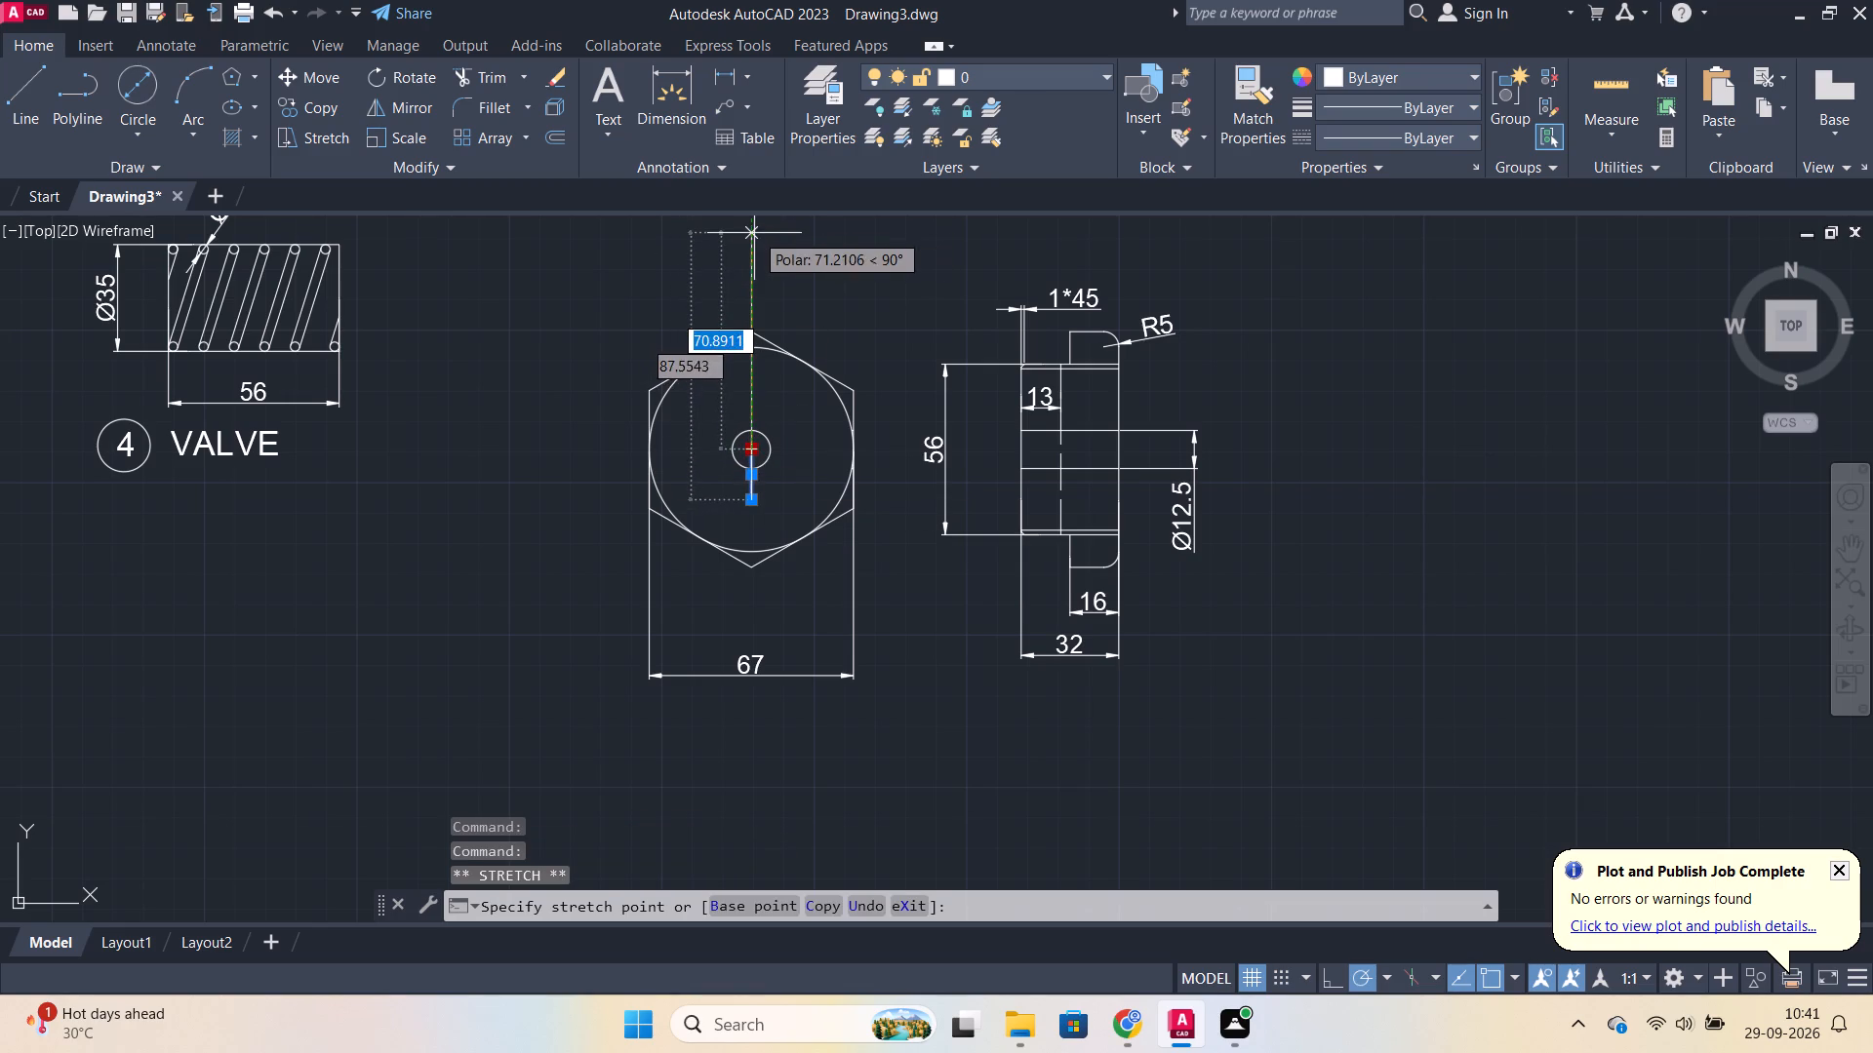
pyautogui.click(754, 233)
pyautogui.click(751, 497)
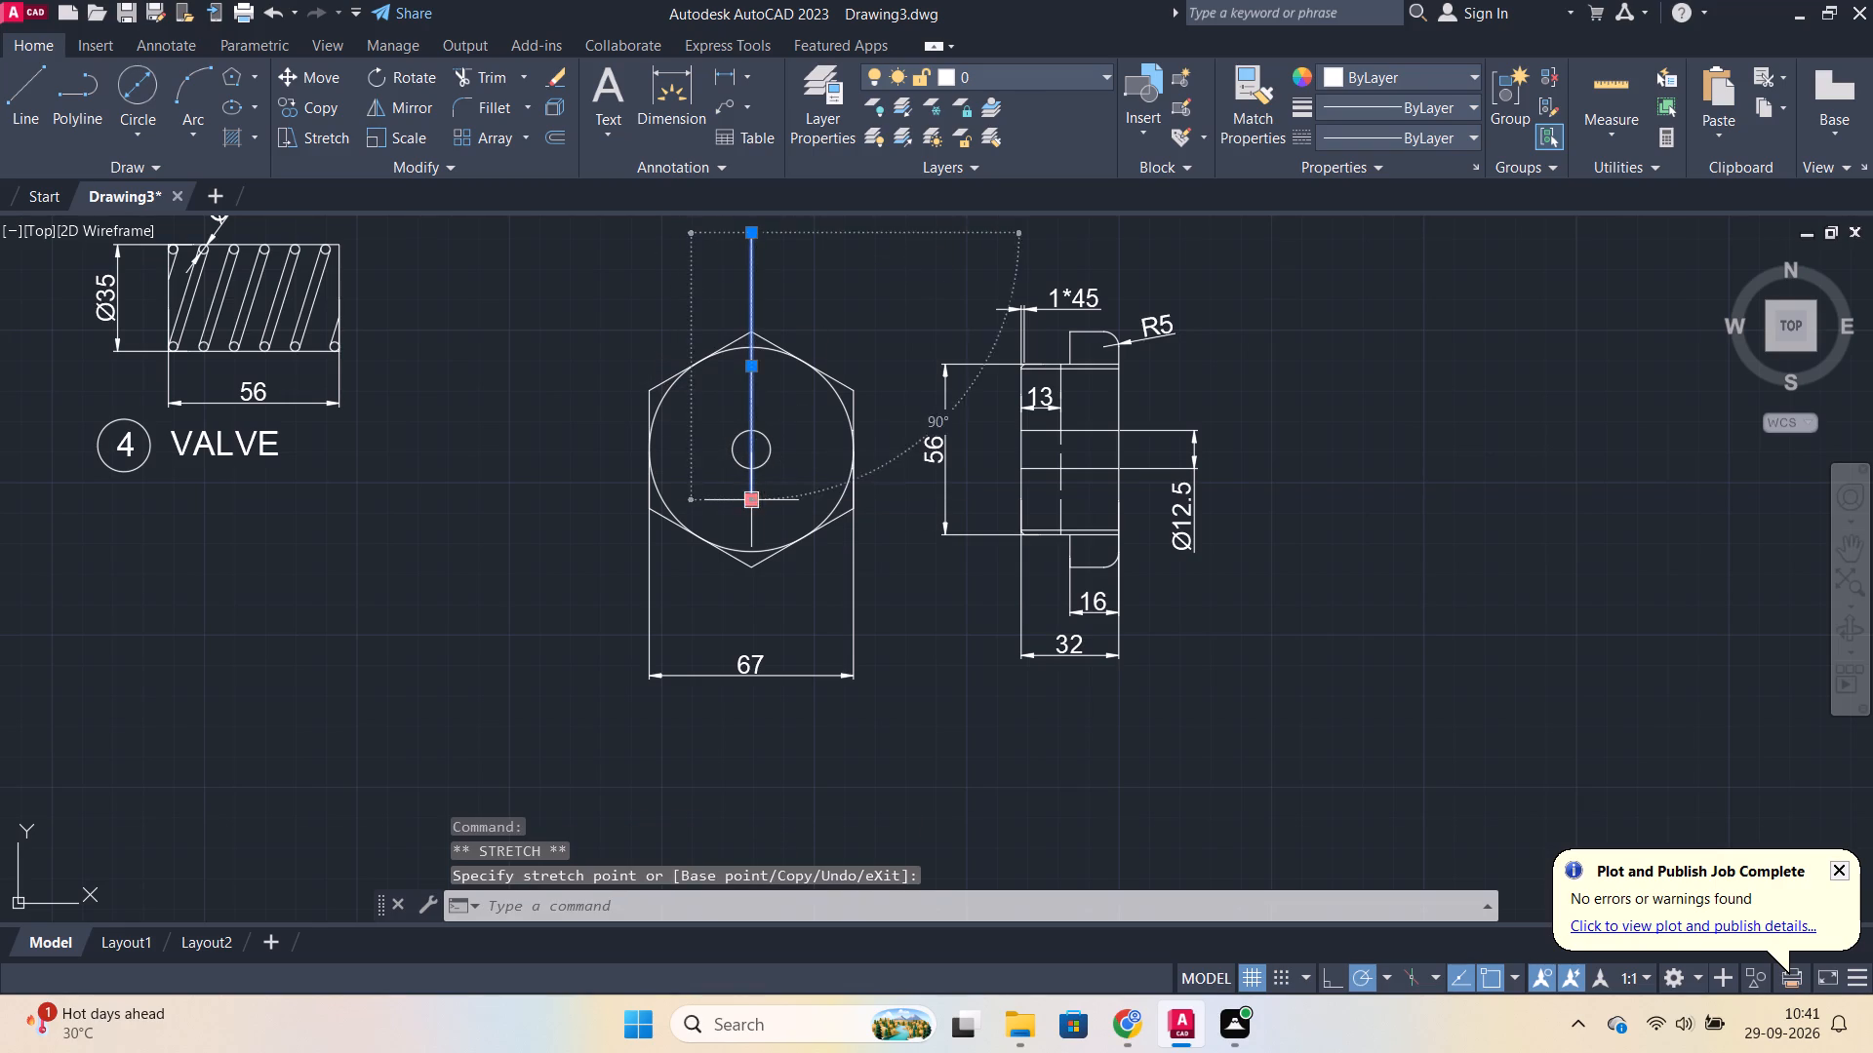
pyautogui.click(753, 619)
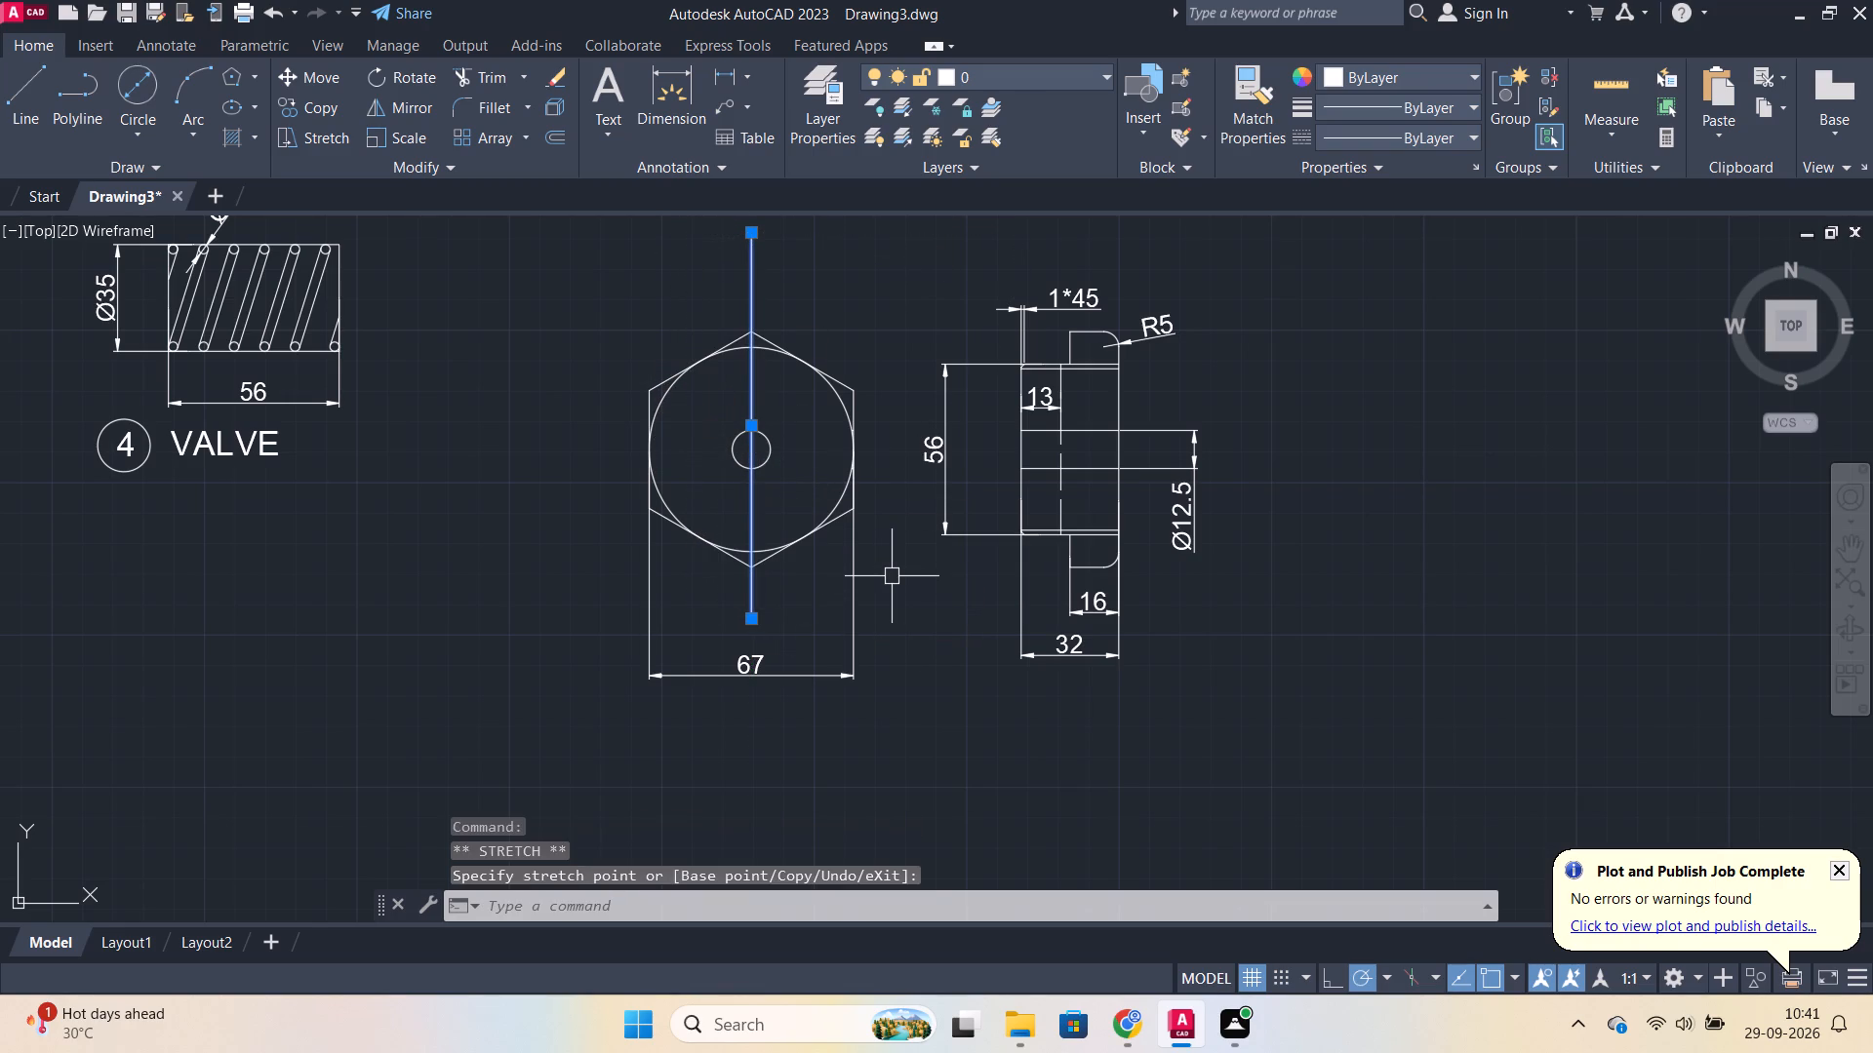
pyautogui.press('Escape')
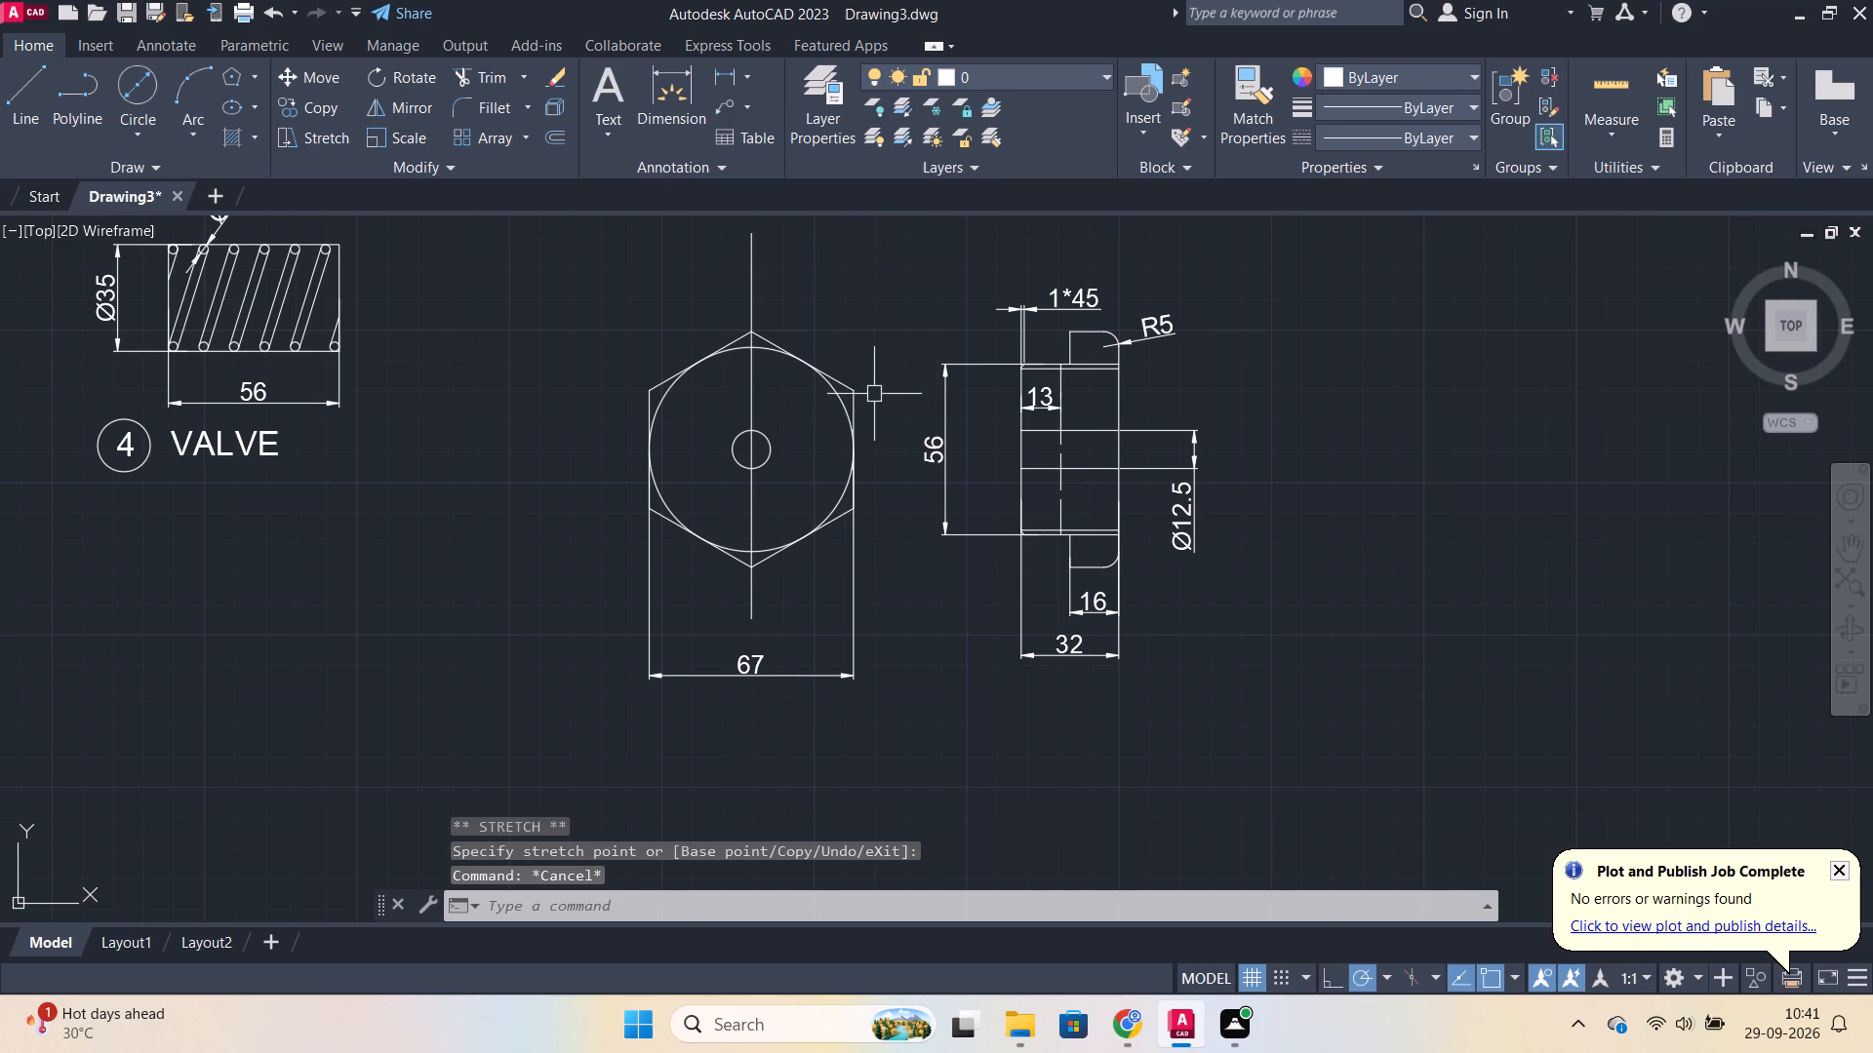
# Change the hexagon's vertical centre line to the dashed ACAD linetype.
pyautogui.click(756, 280)
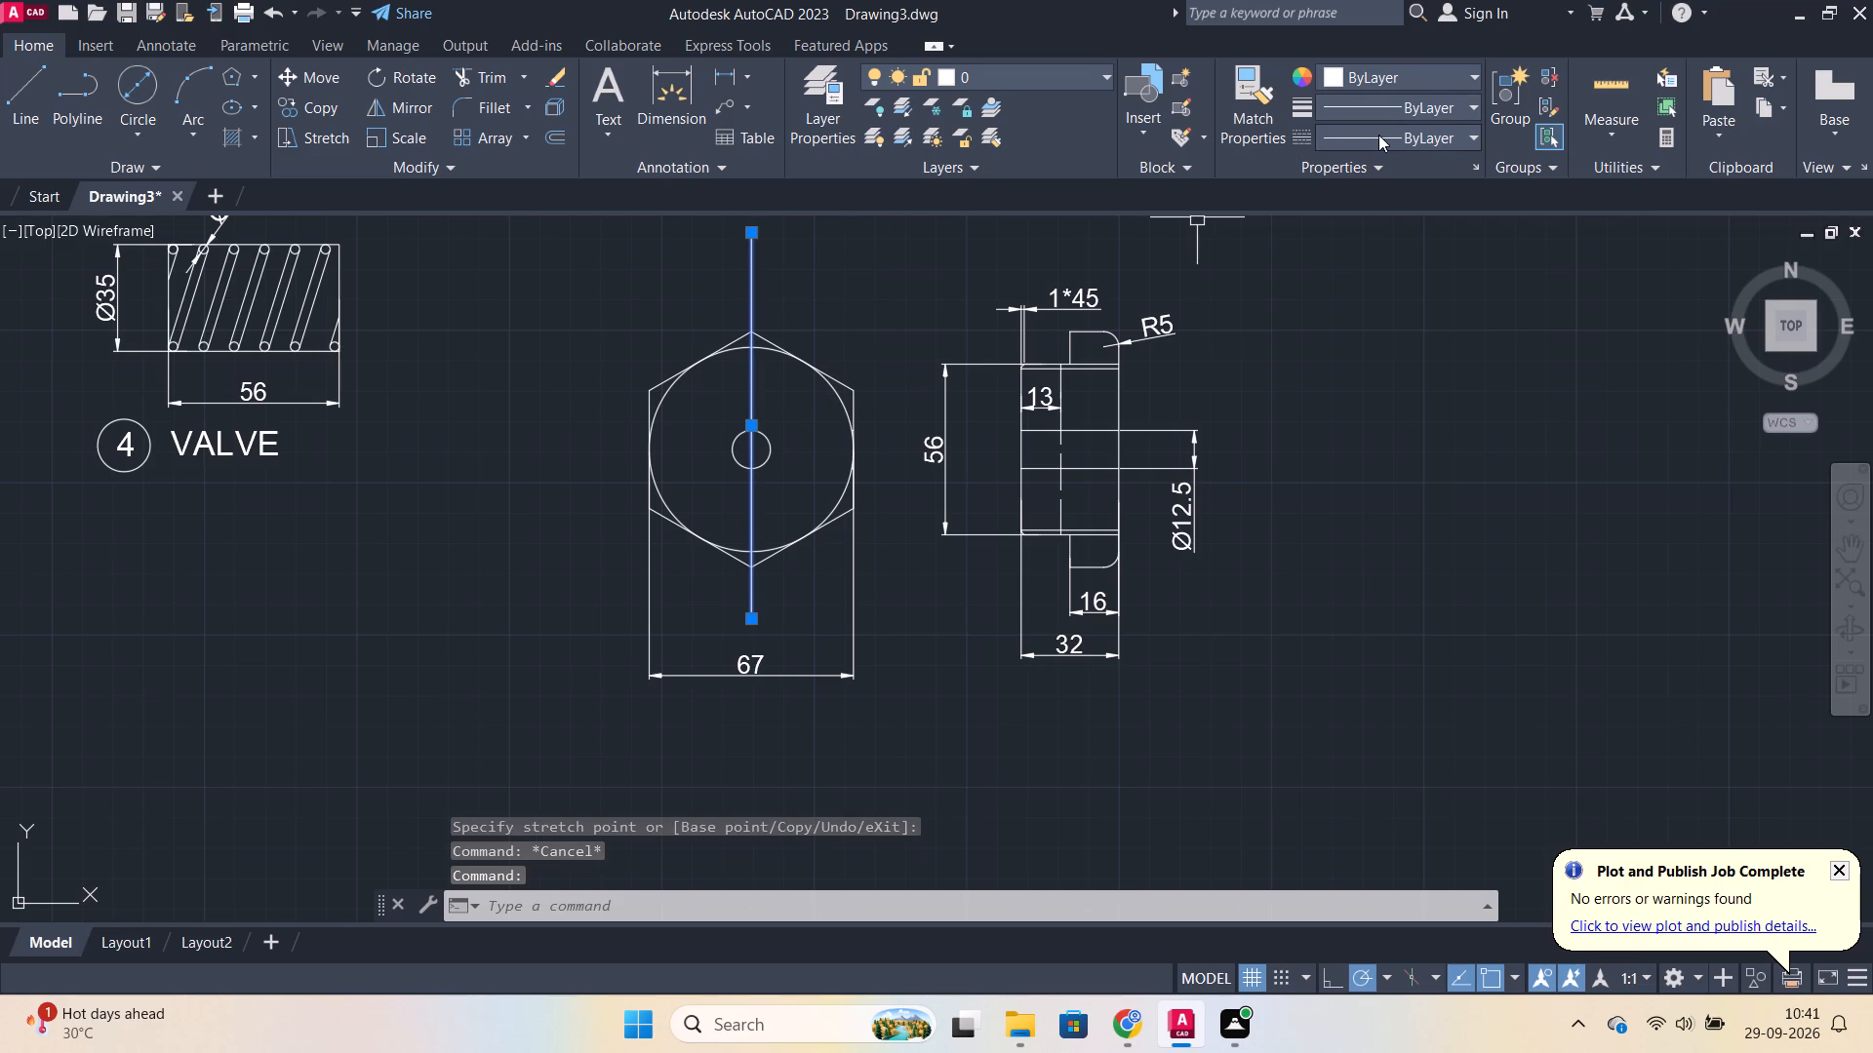
pyautogui.click(1378, 135)
pyautogui.click(1446, 209)
pyautogui.press('Escape')
# Copy the upper section arrow and letter C from the 2*NUT front view to the hexagon's centre line, above its top vertex.
pyautogui.scroll(-1, 1305, 345)
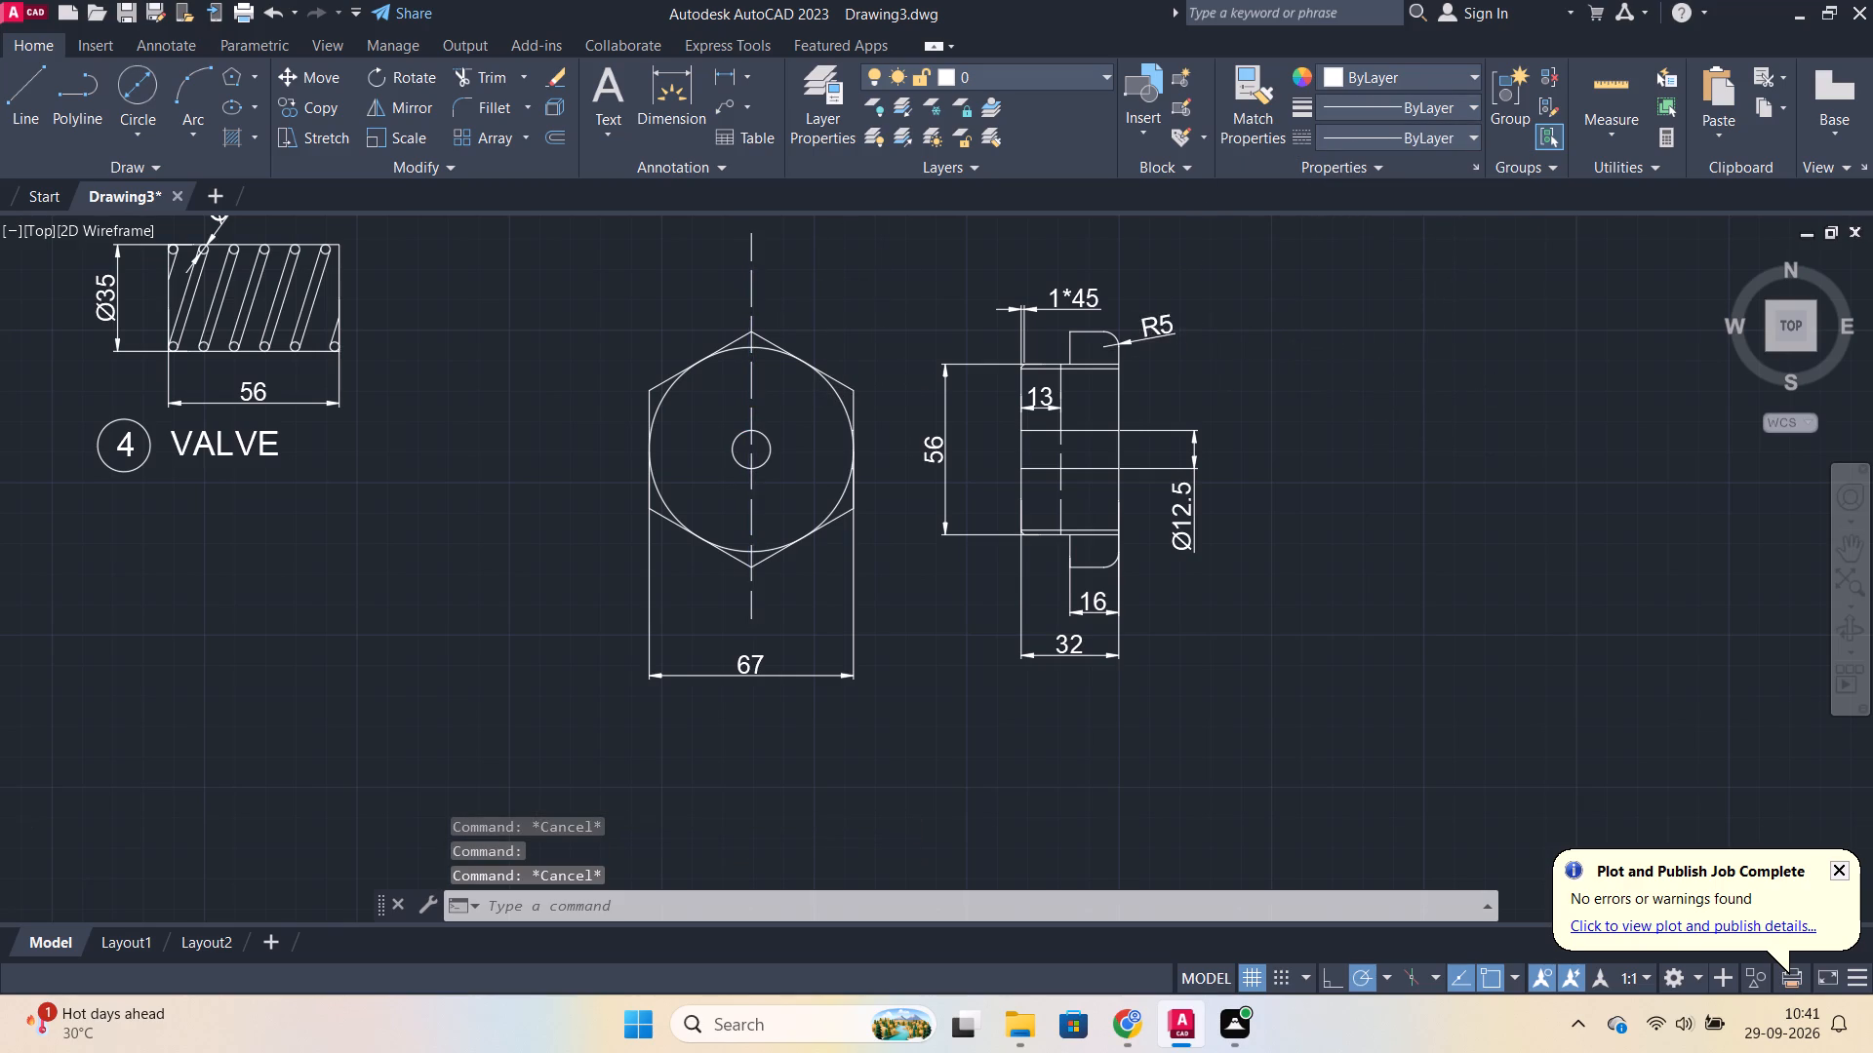
pyautogui.moveTo(1315, 457); pyautogui.dragTo(1317, 520, button='middle')
pyautogui.scroll(-1, 1222, 398)
pyautogui.moveTo(1227, 350); pyautogui.dragTo(1241, 635, button='middle')
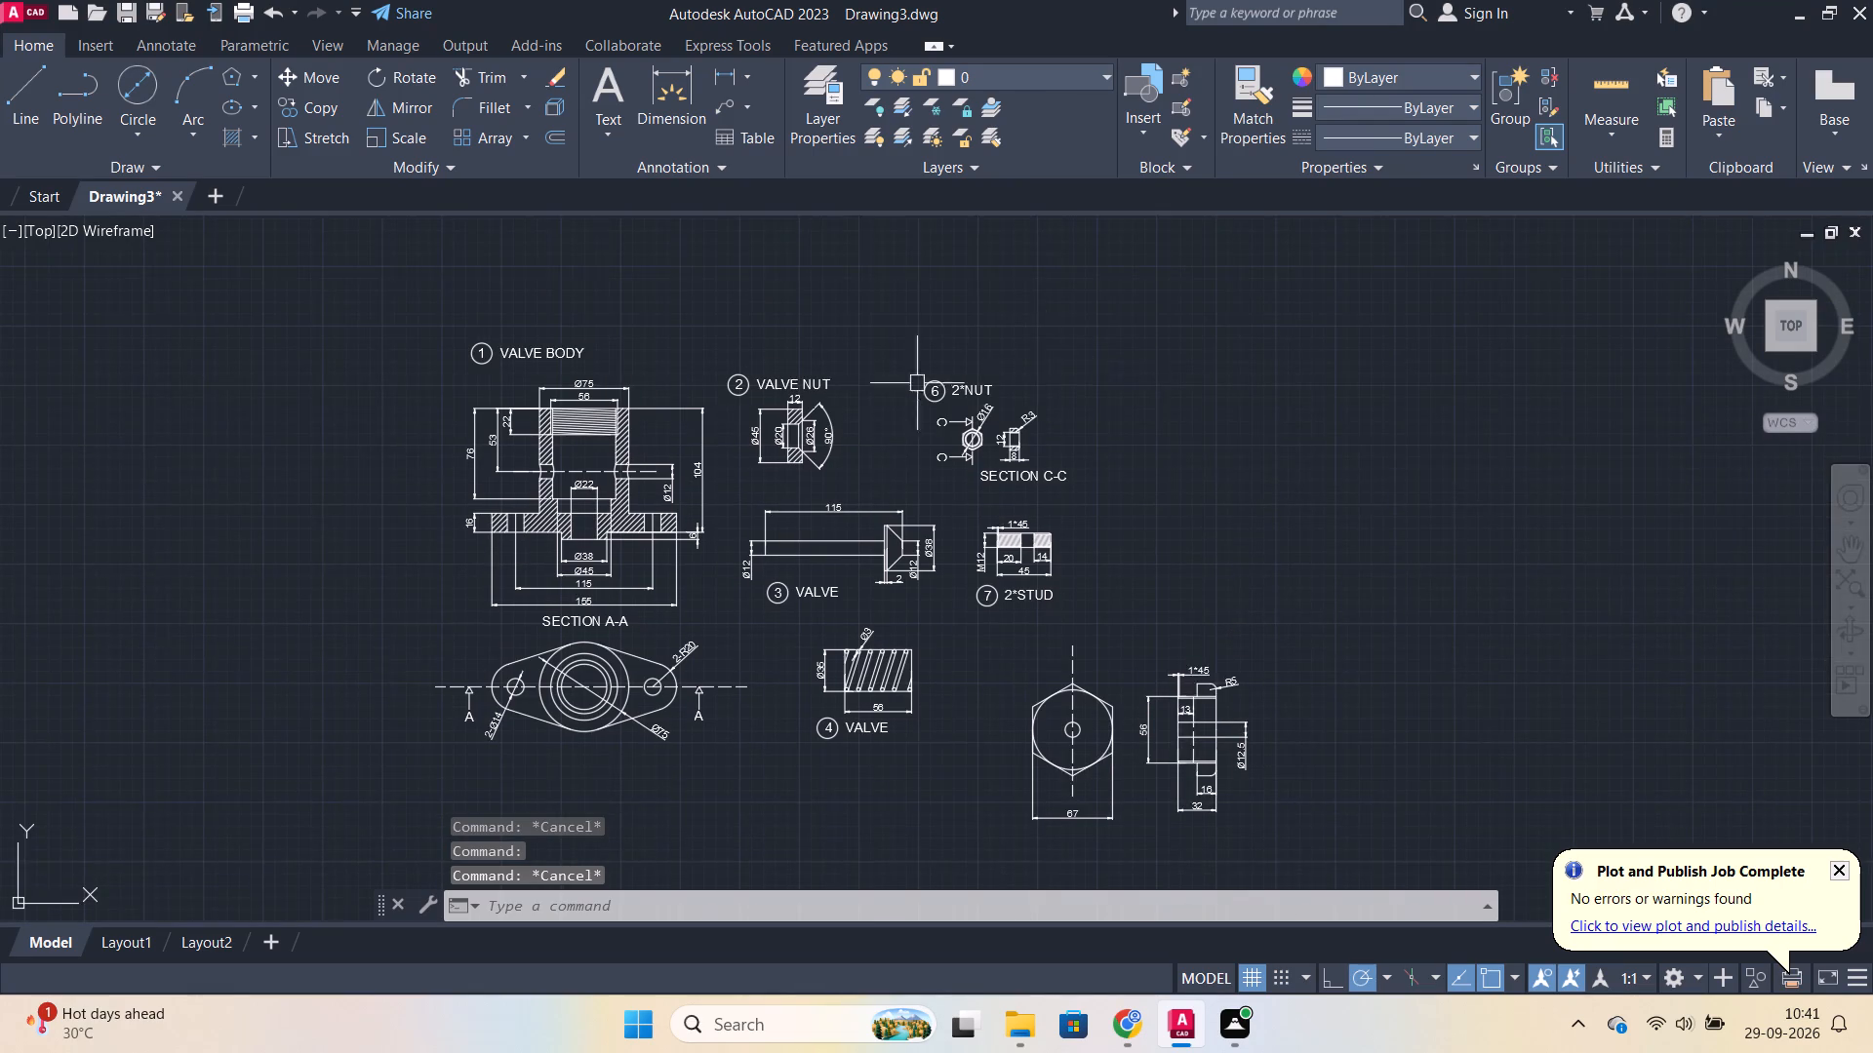
pyautogui.scroll(3, 904, 388)
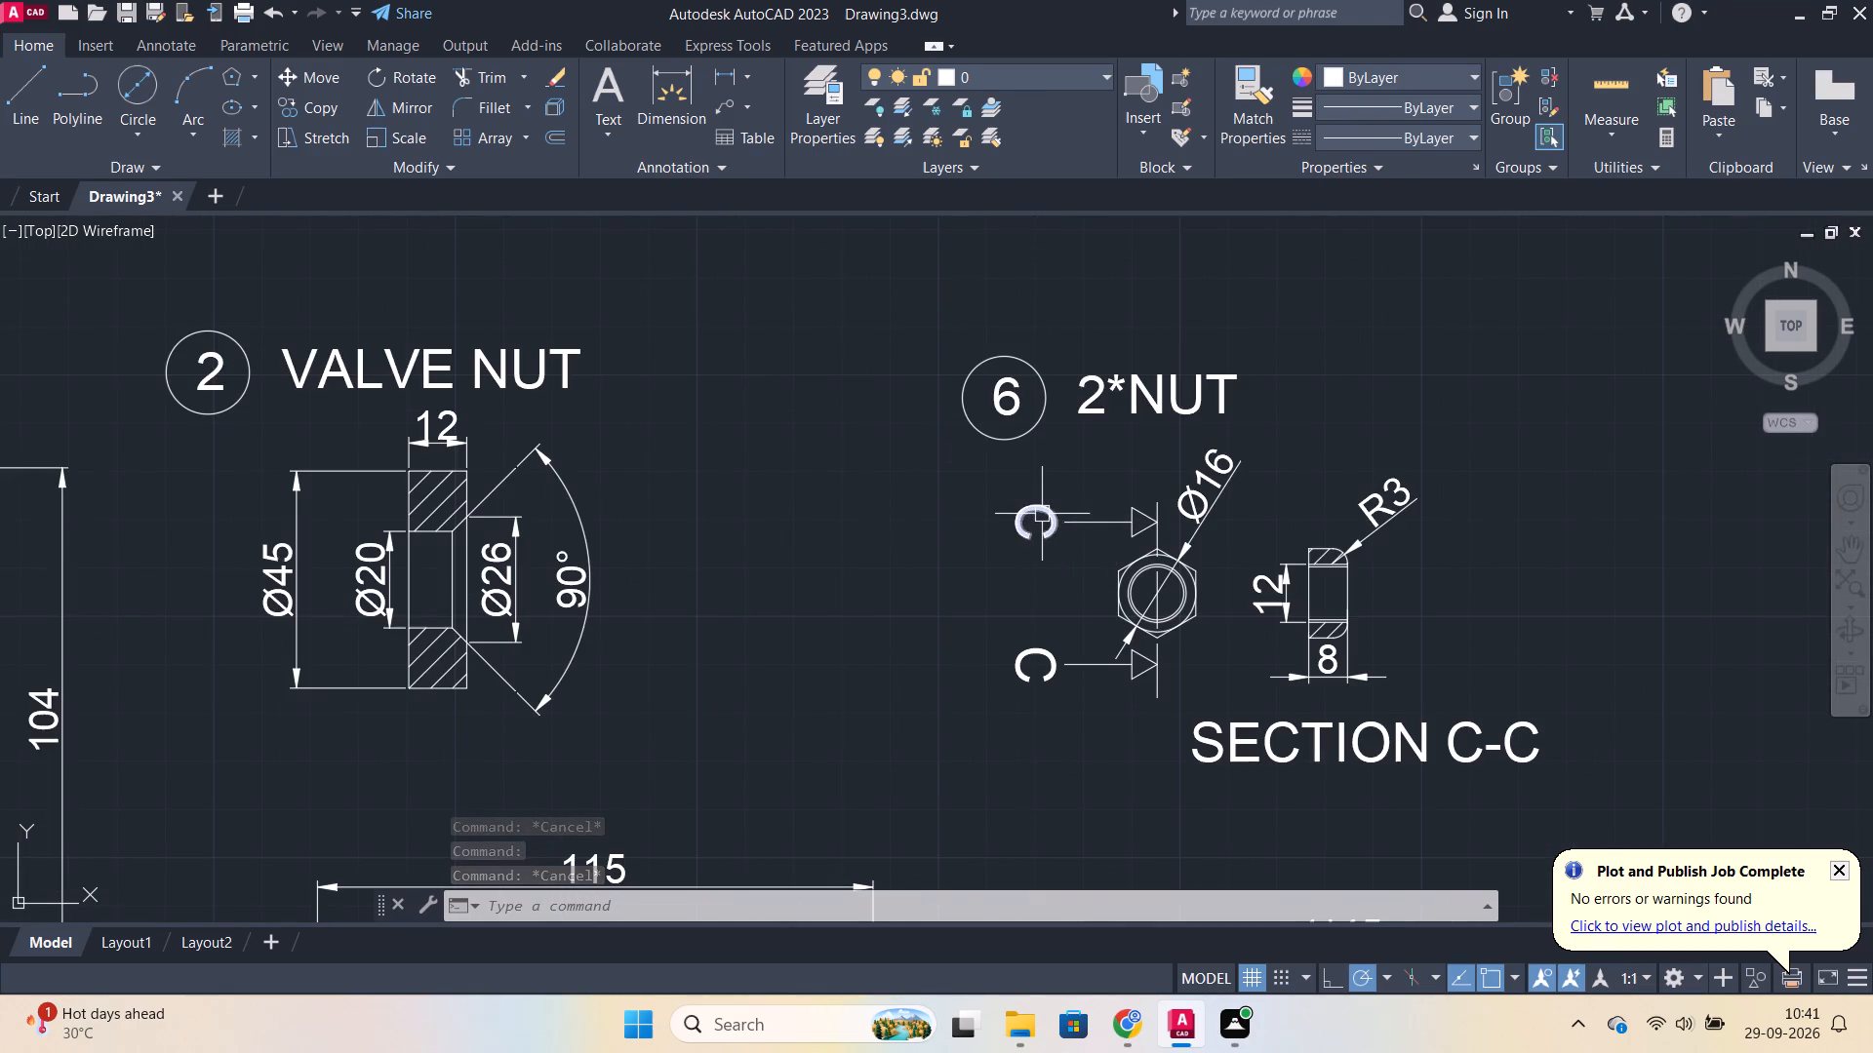
pyautogui.scroll(1, 1054, 522)
pyautogui.click(1190, 529)
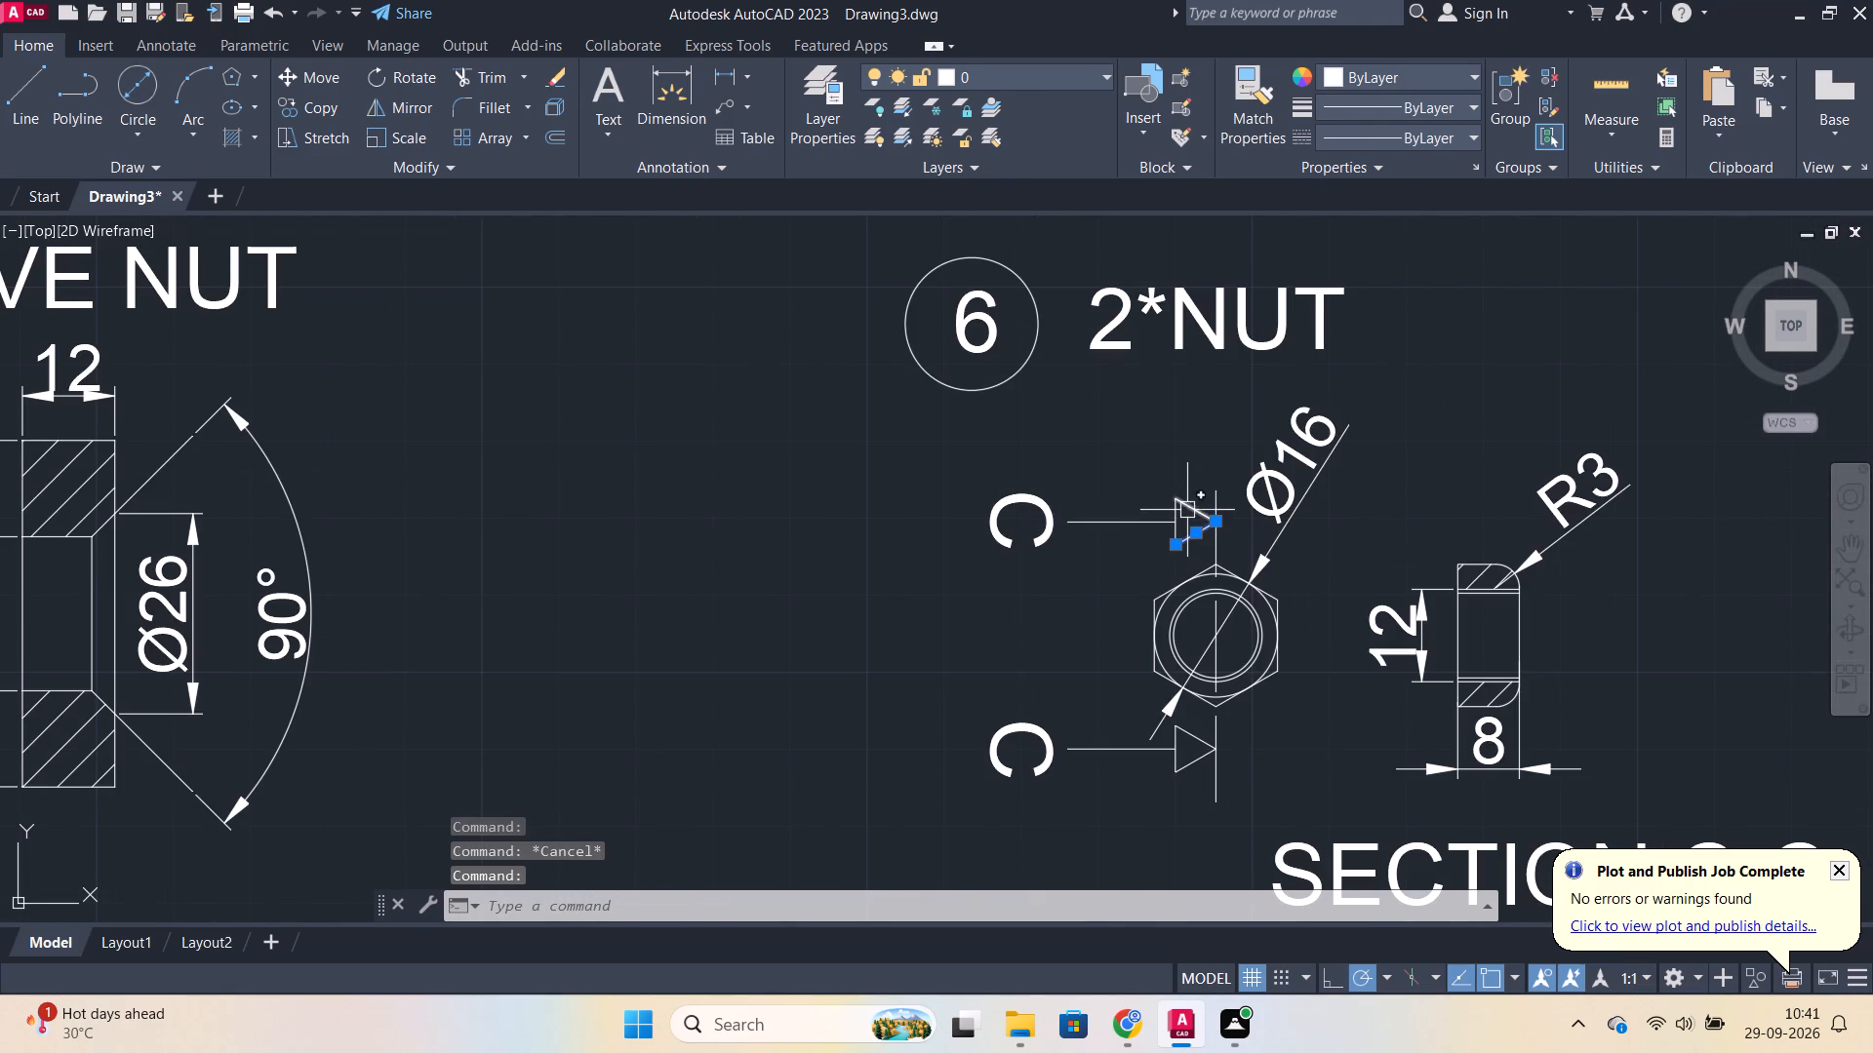
pyautogui.click(1187, 510)
pyautogui.click(1182, 523)
pyautogui.click(1044, 507)
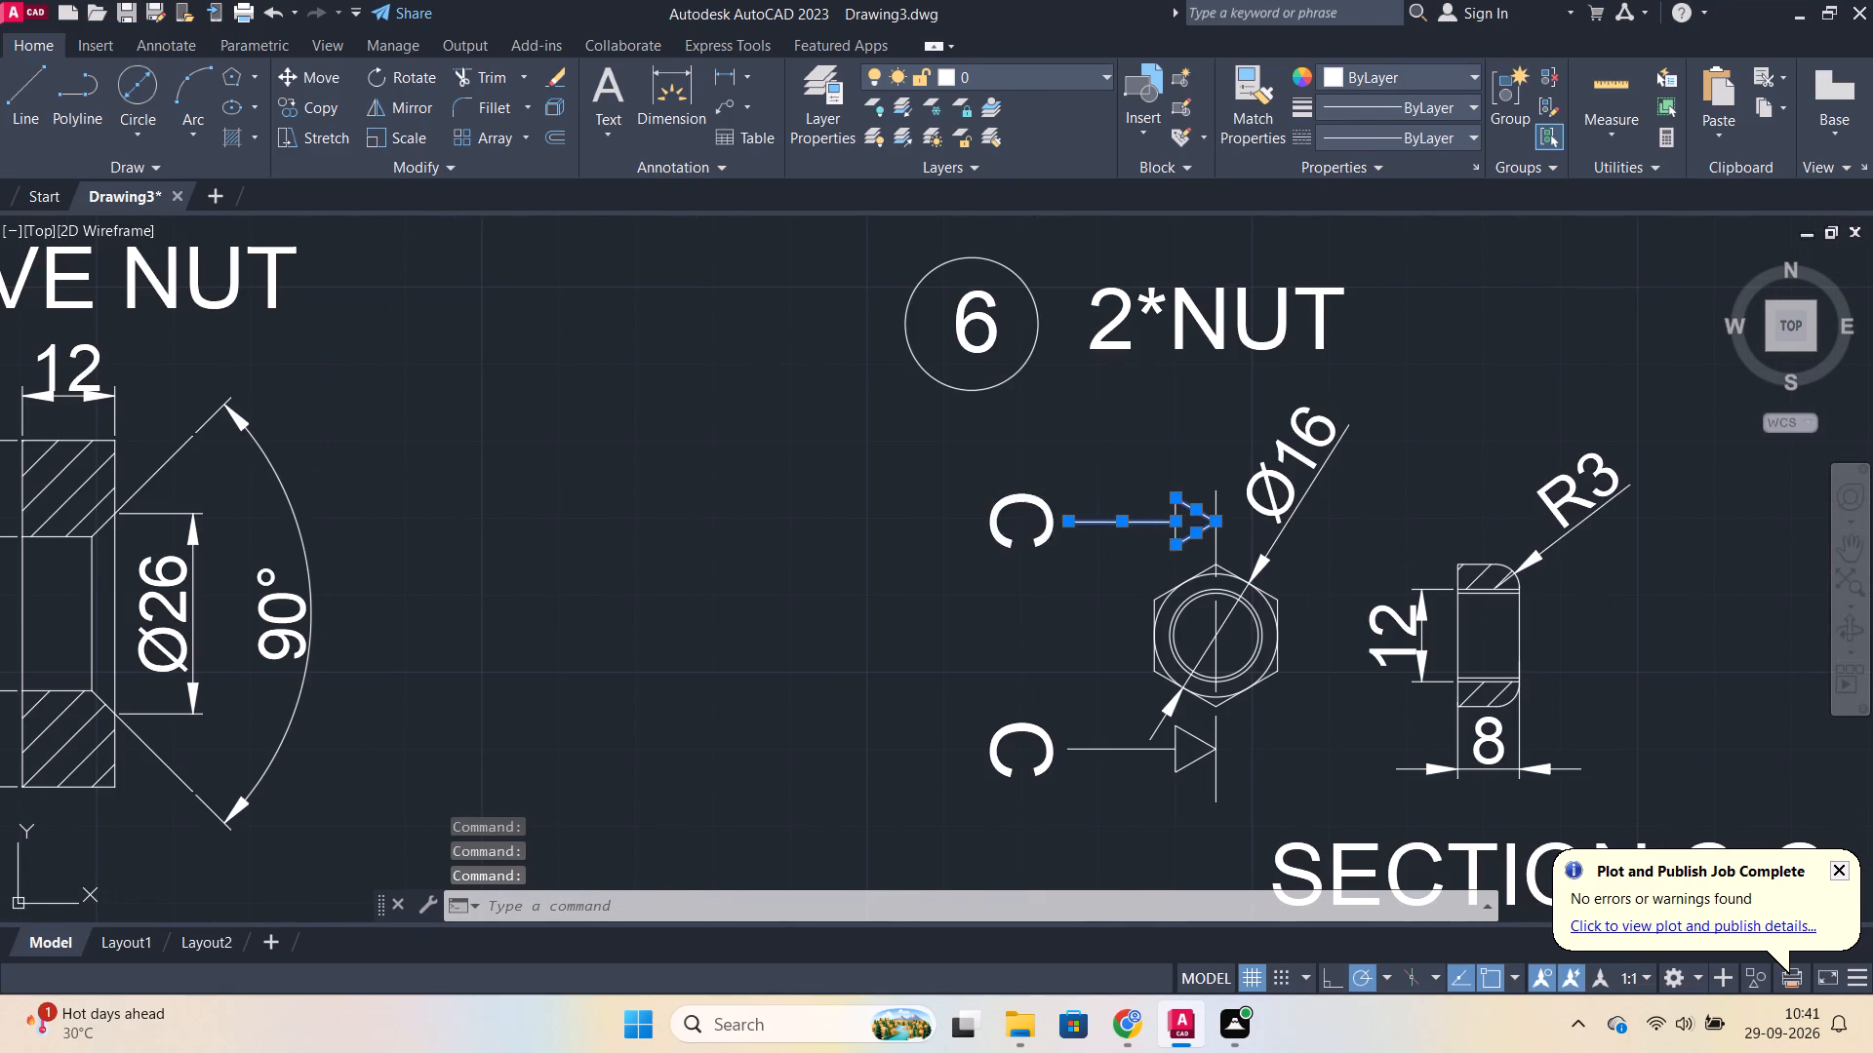
pyautogui.scroll(3, 1201, 555)
pyautogui.scroll(-4, 1187, 508)
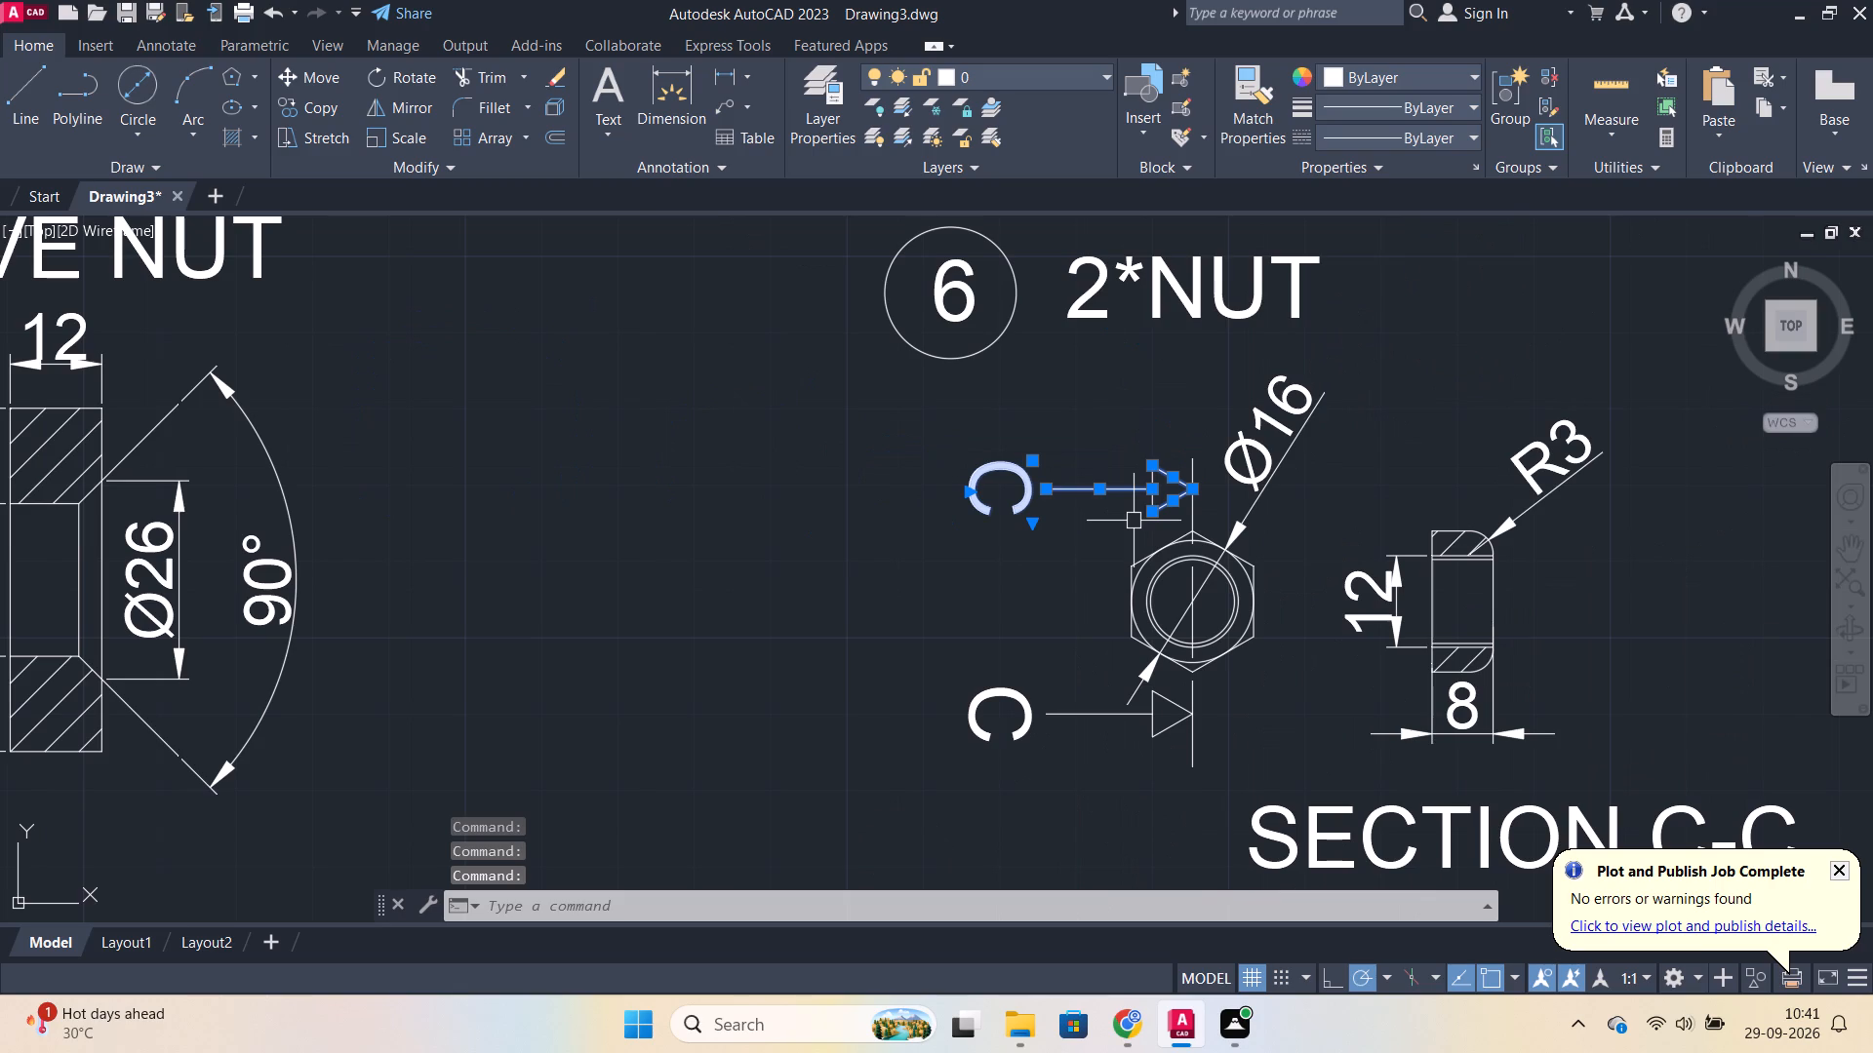
pyautogui.hotkey('ctrl', 'c')
pyautogui.scroll(-3, 1193, 650)
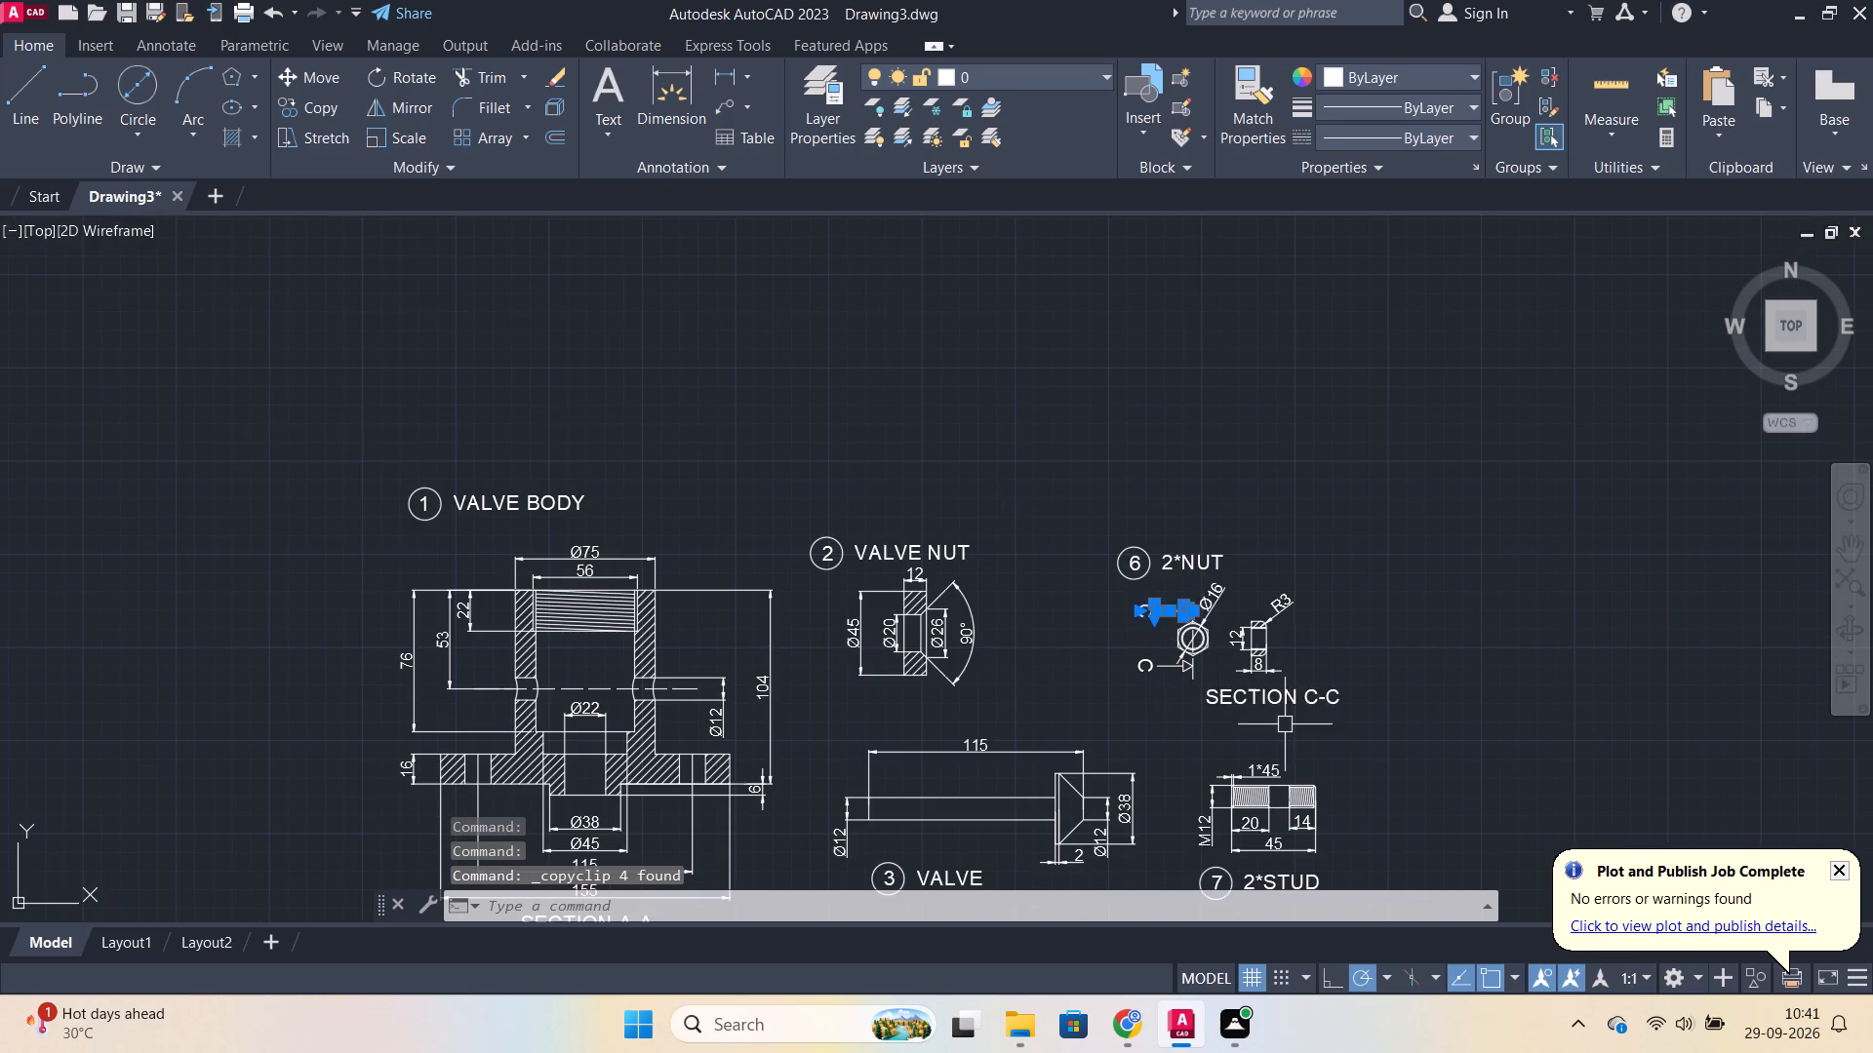
pyautogui.moveTo(1294, 727); pyautogui.dragTo(1314, 394, button='middle')
pyautogui.scroll(2, 1332, 685)
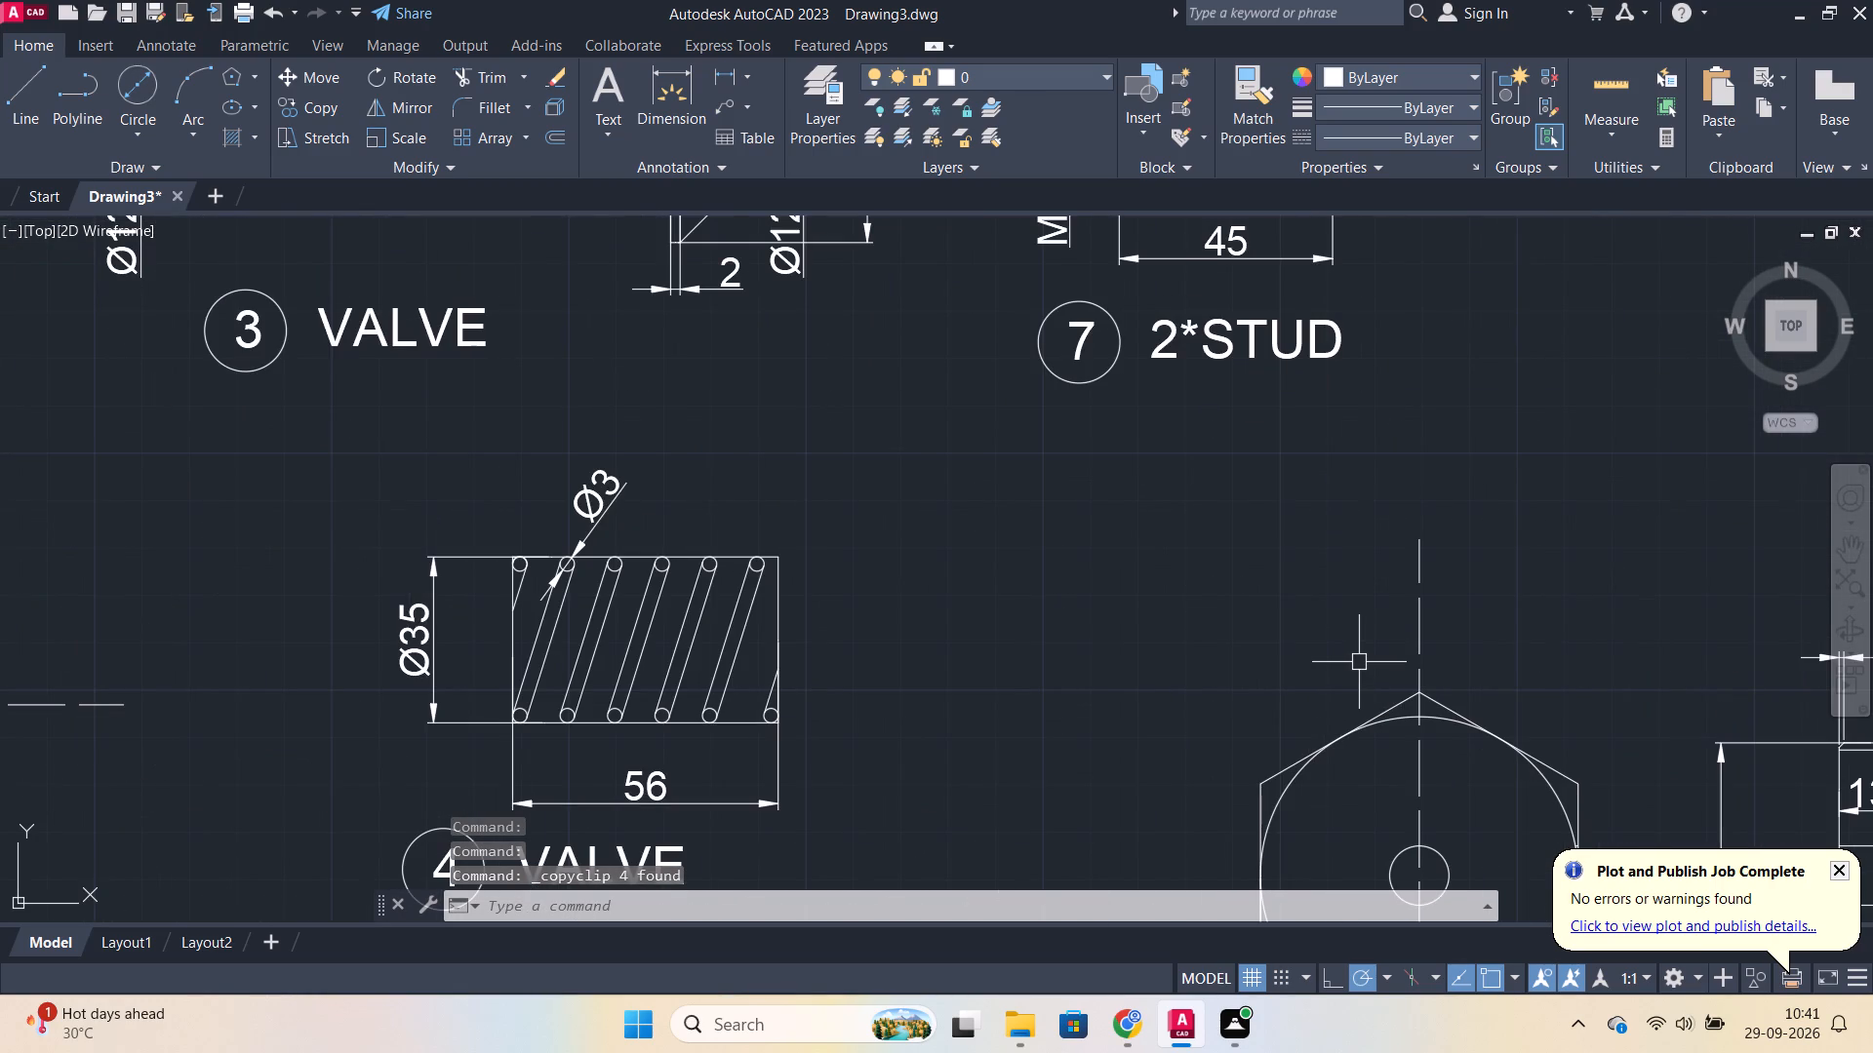
pyautogui.hotkey('ctrl', 'v')
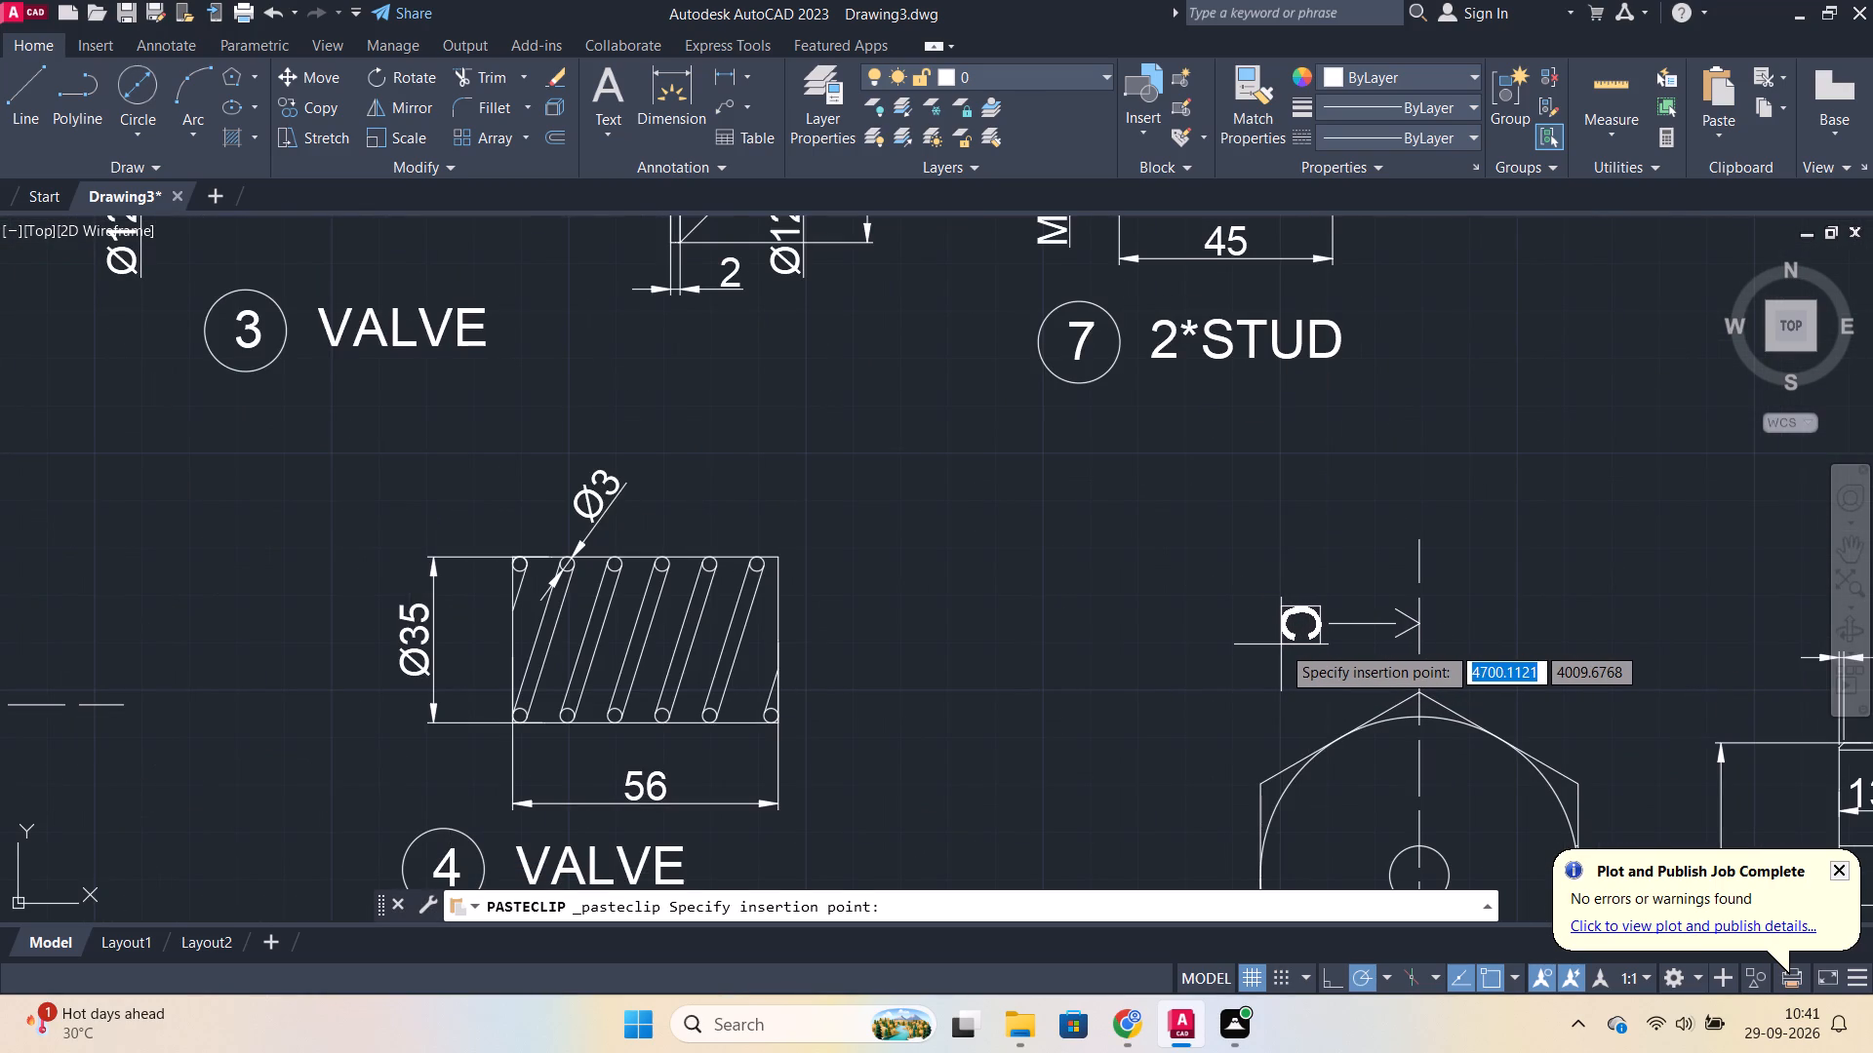
pyautogui.click(1281, 644)
# Draw a short vertical line closing the back of the copied section arrowhead.
pyautogui.scroll(1, 1473, 595)
pyautogui.press('l')
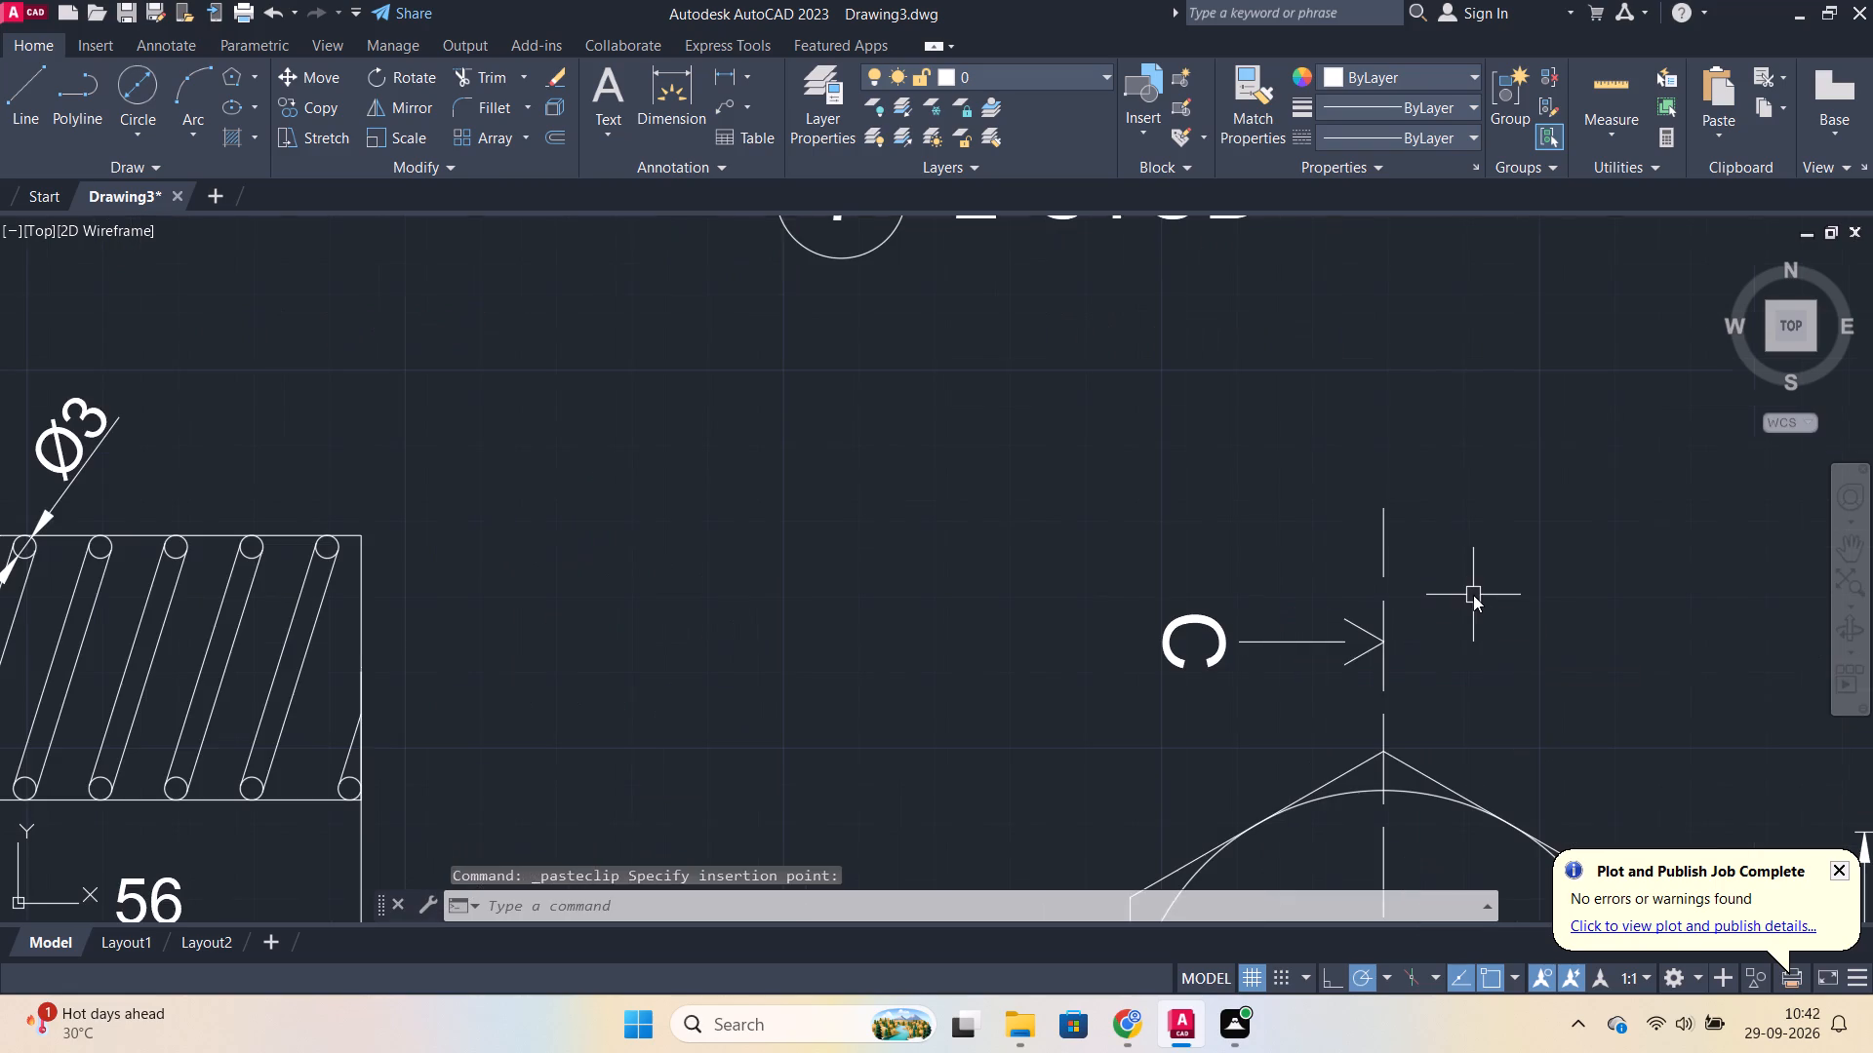
pyautogui.press('Return')
pyautogui.click(1348, 663)
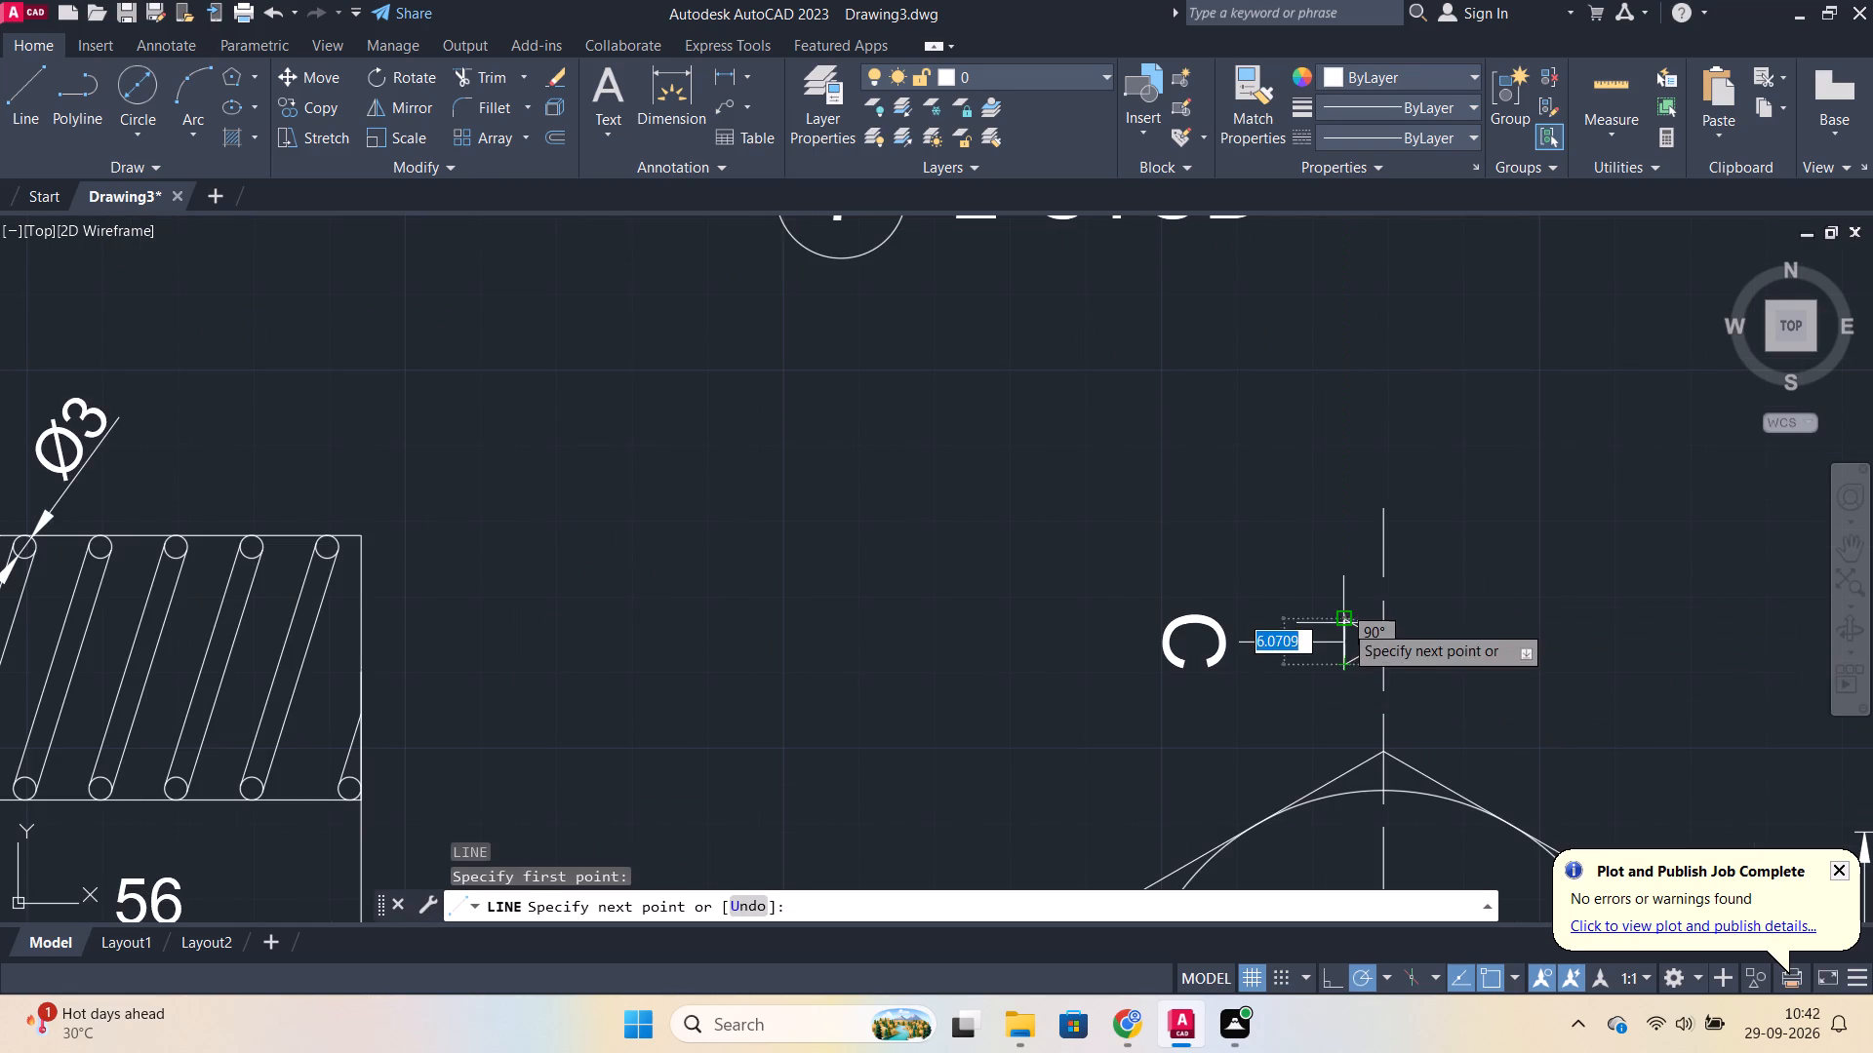
pyautogui.click(1343, 623)
pyautogui.press('Escape')
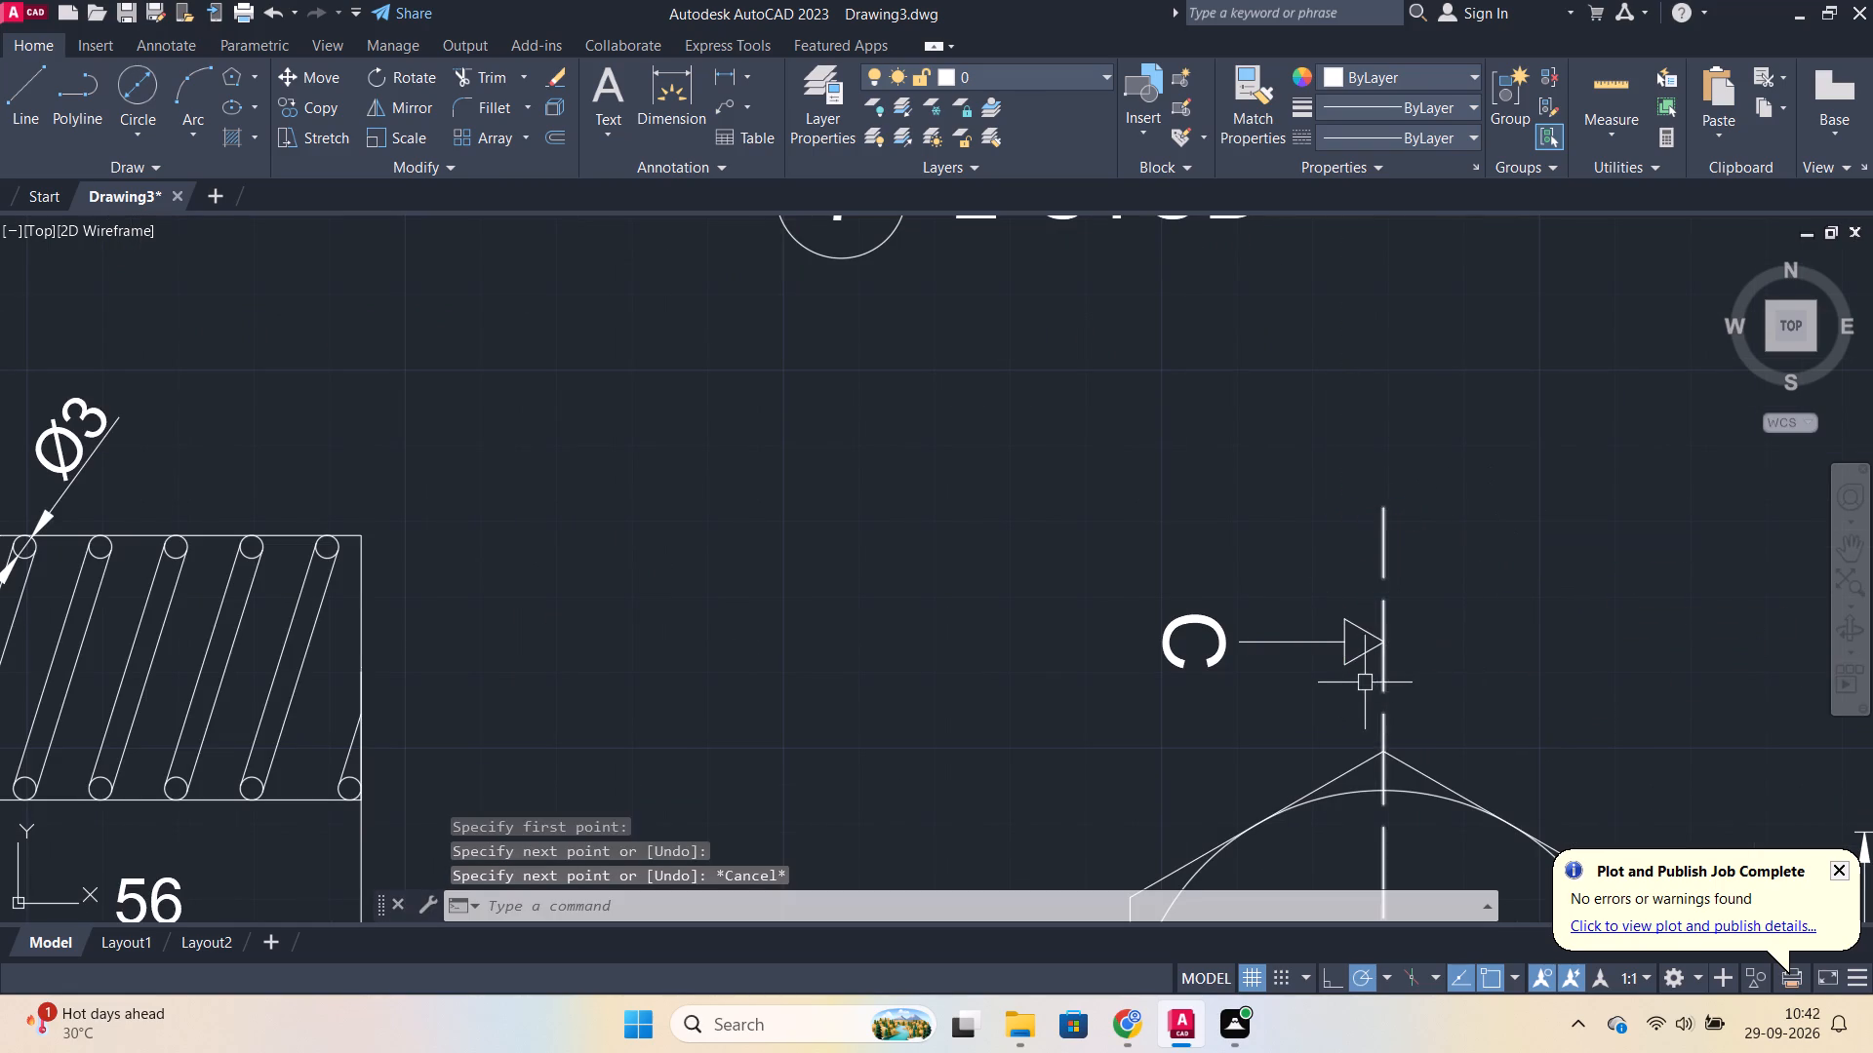
# Change the copied section letter beside the arrow to B.
pyautogui.doubleClick(1222, 627)
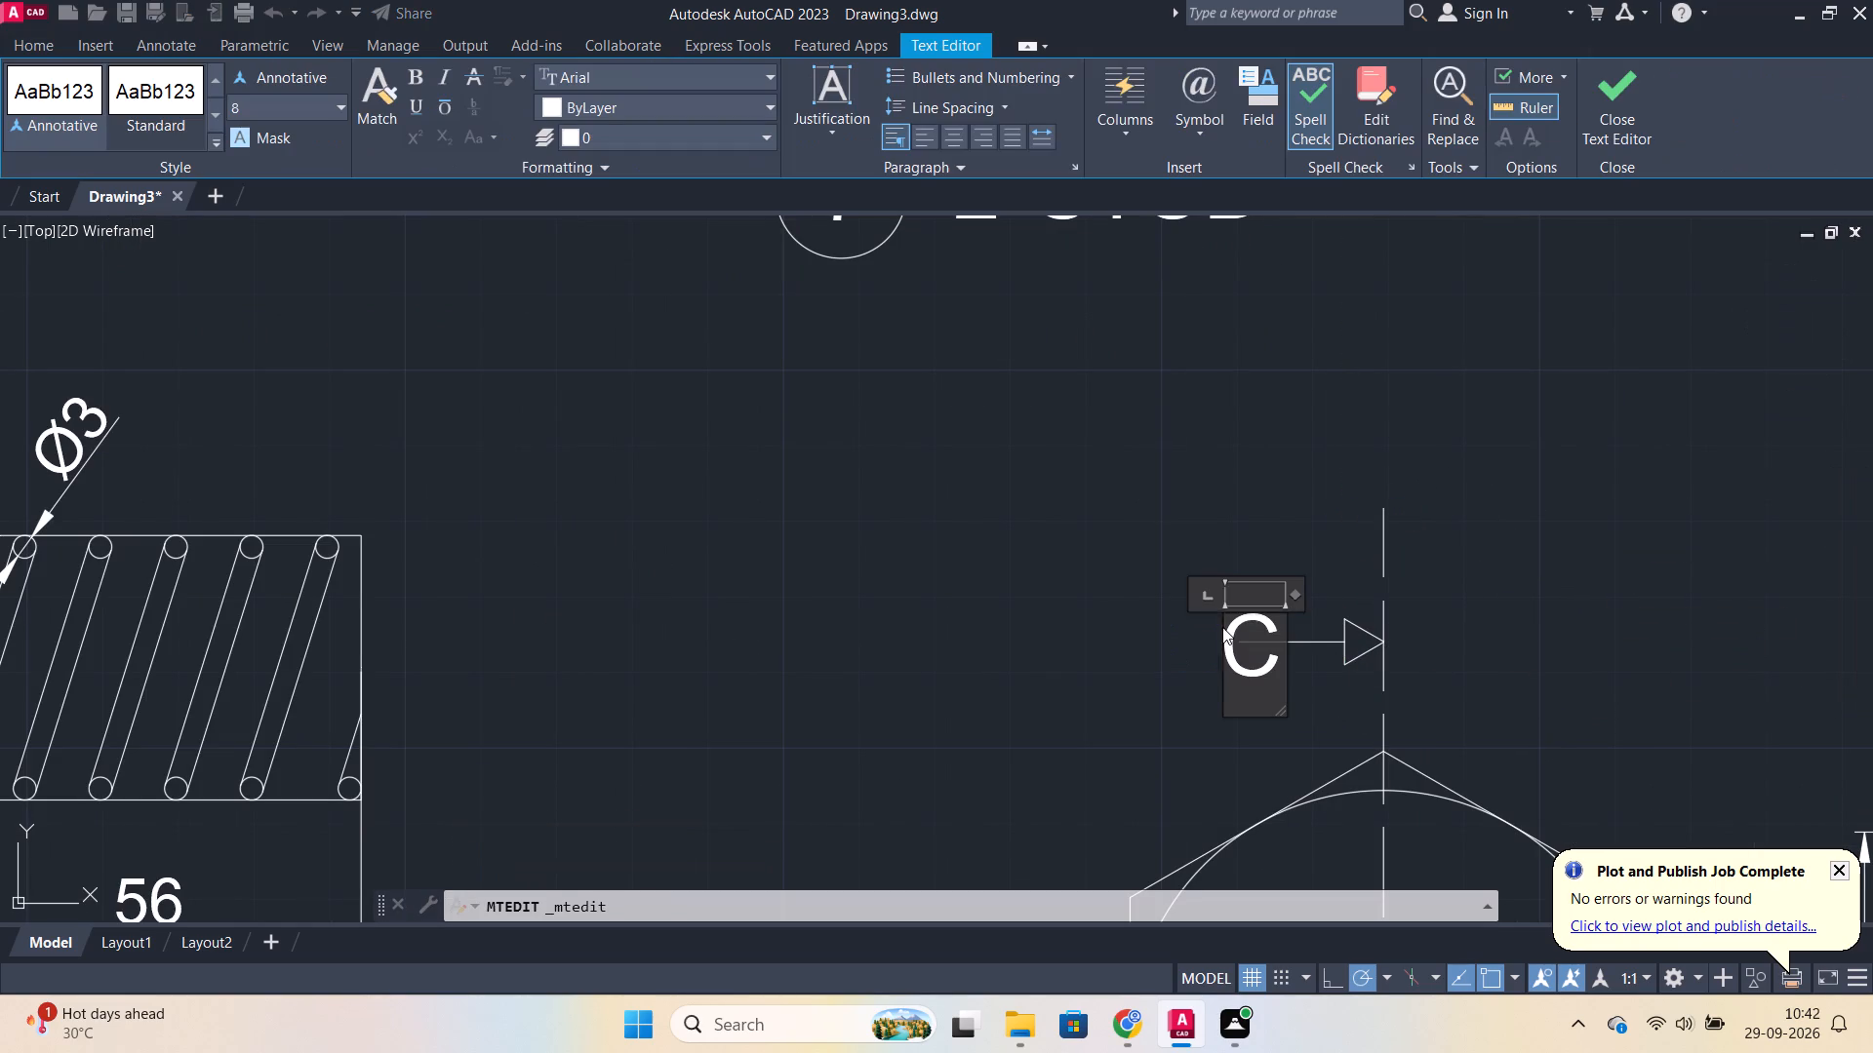
pyautogui.press('Right')
pyautogui.press('BackSpace')
pyautogui.press('b')
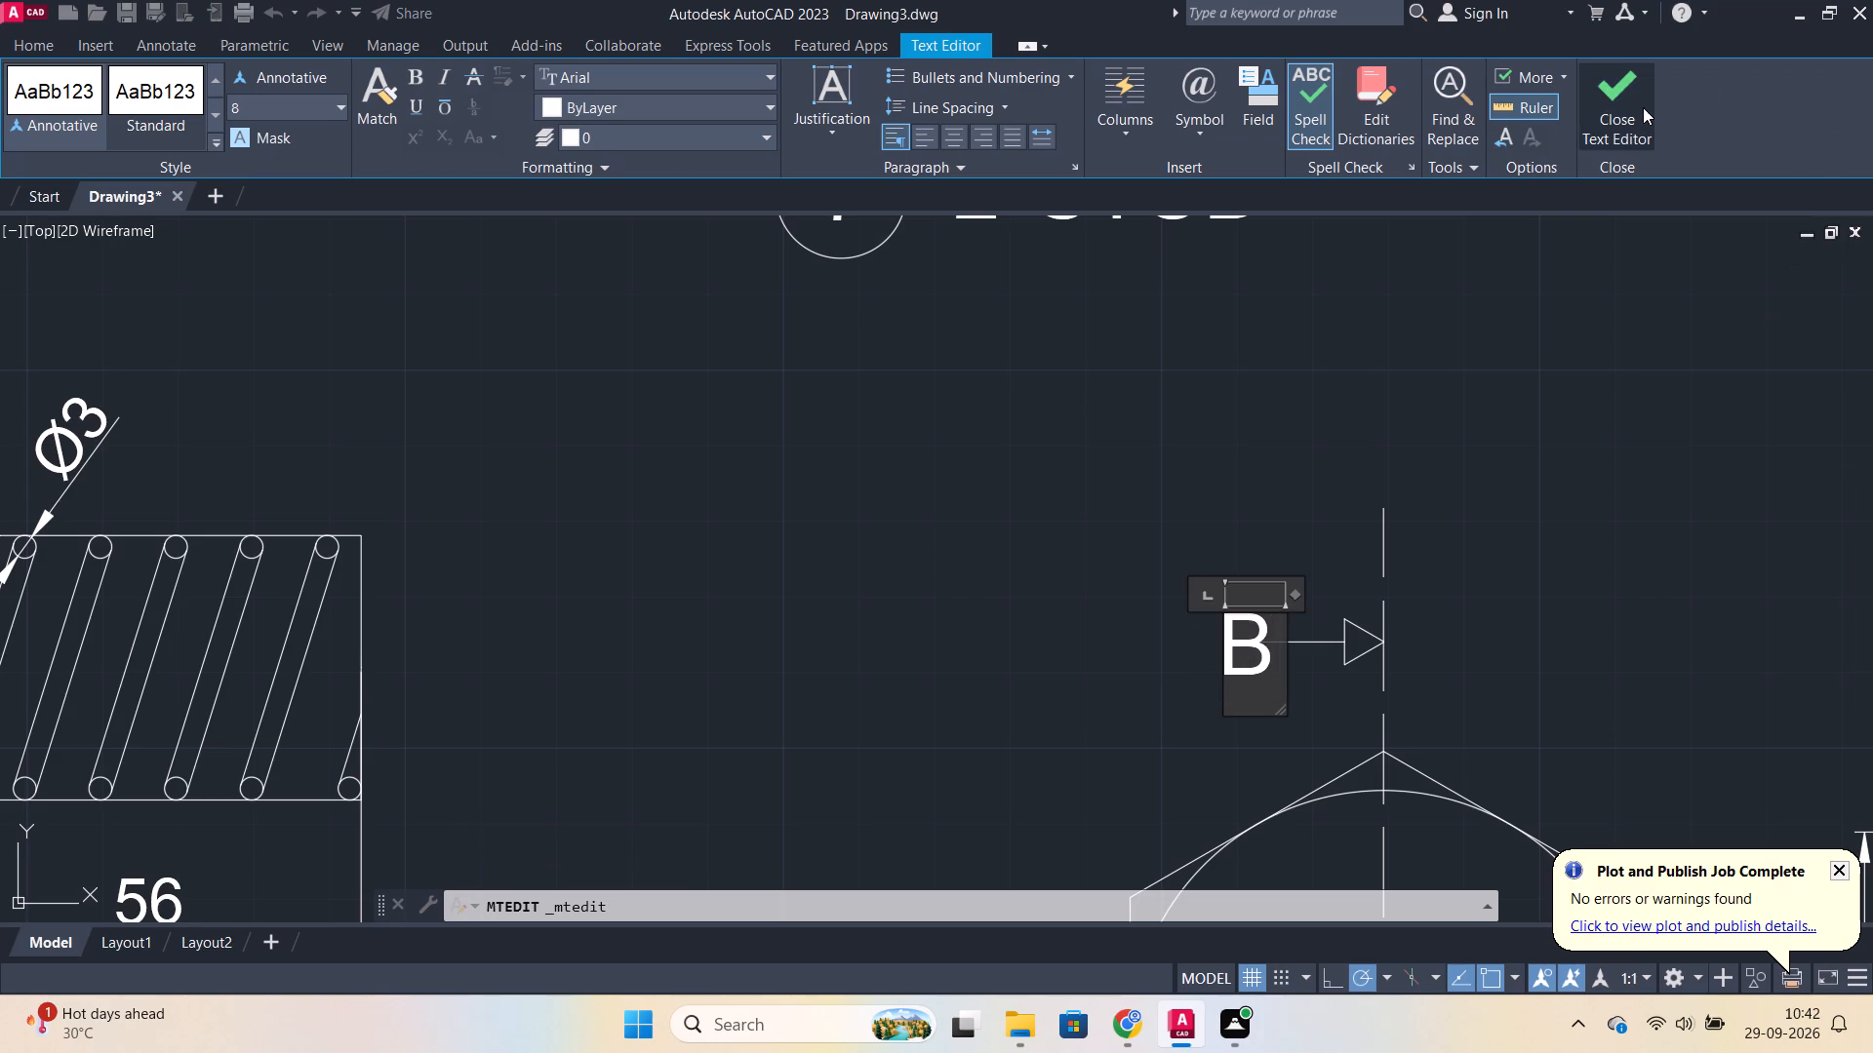
pyautogui.click(1641, 97)
# Rotate the section letter B 90° to read upright and move it level with the arrow's tail.
pyautogui.scroll(-2, 1418, 490)
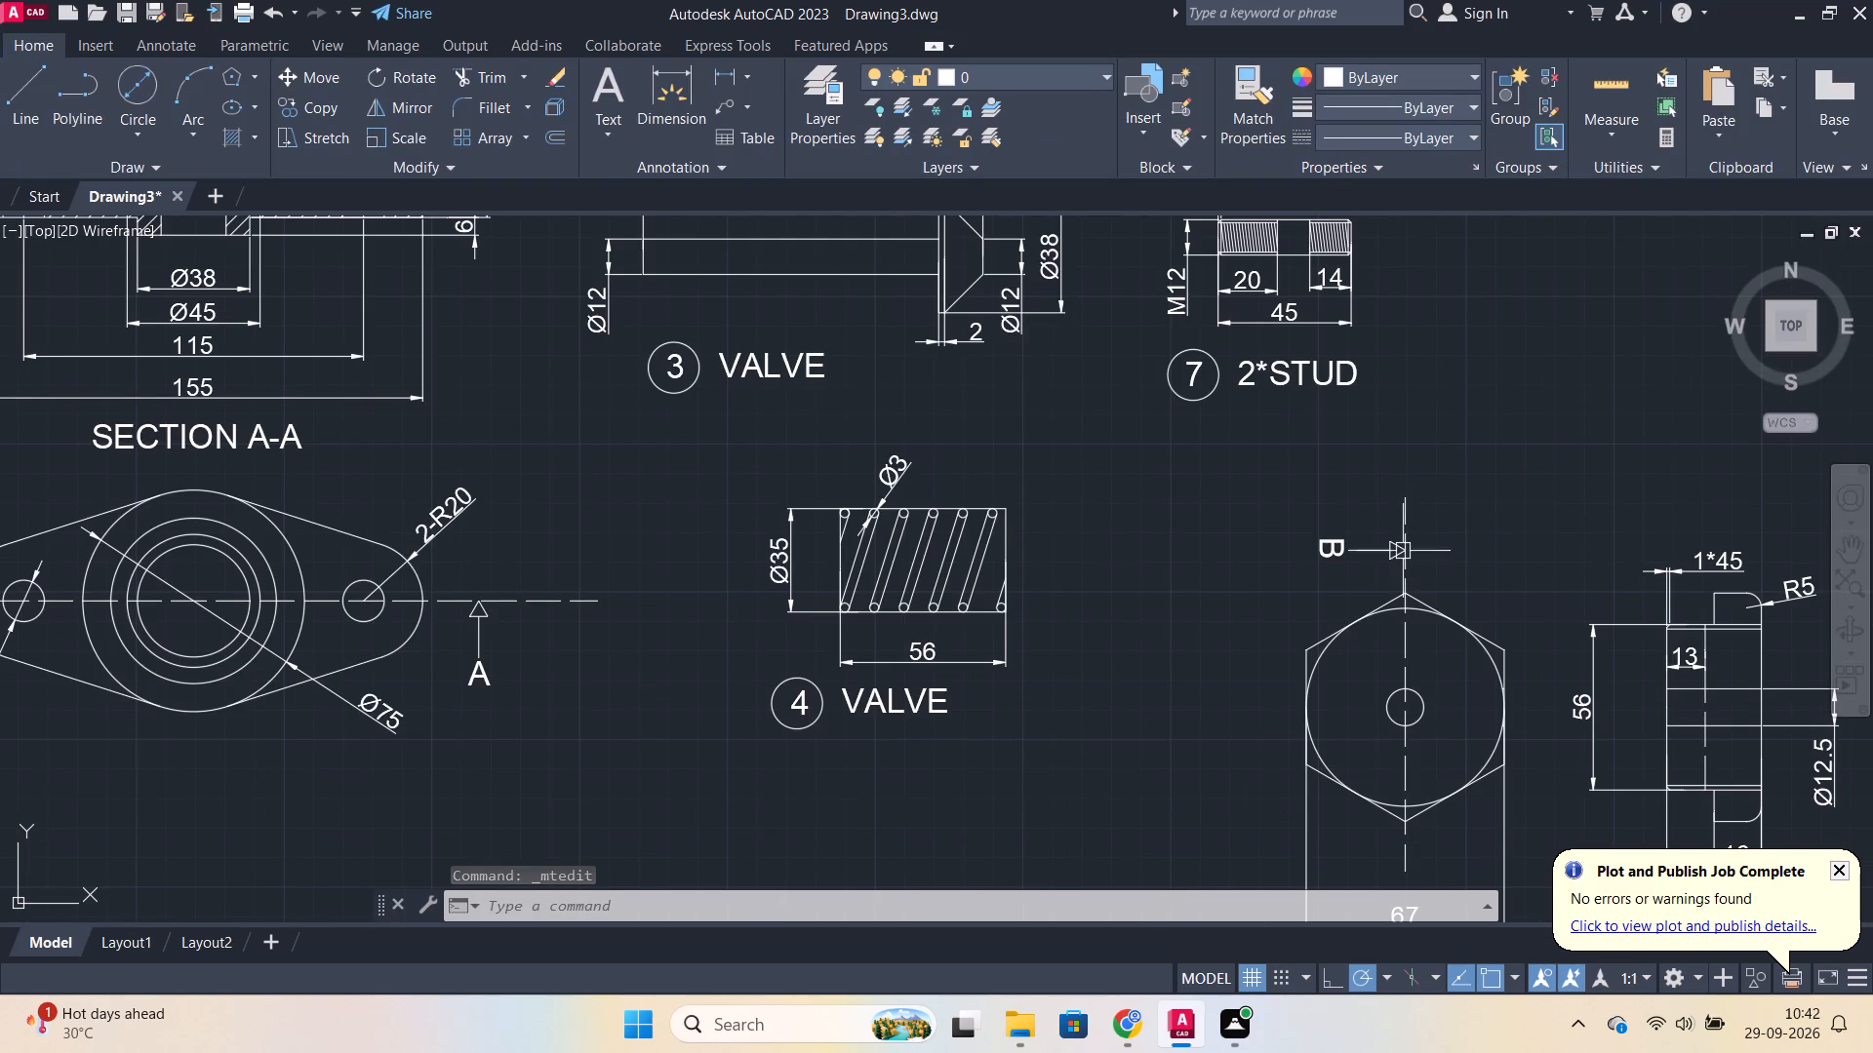
pyautogui.click(1335, 554)
pyautogui.scroll(2, 1335, 554)
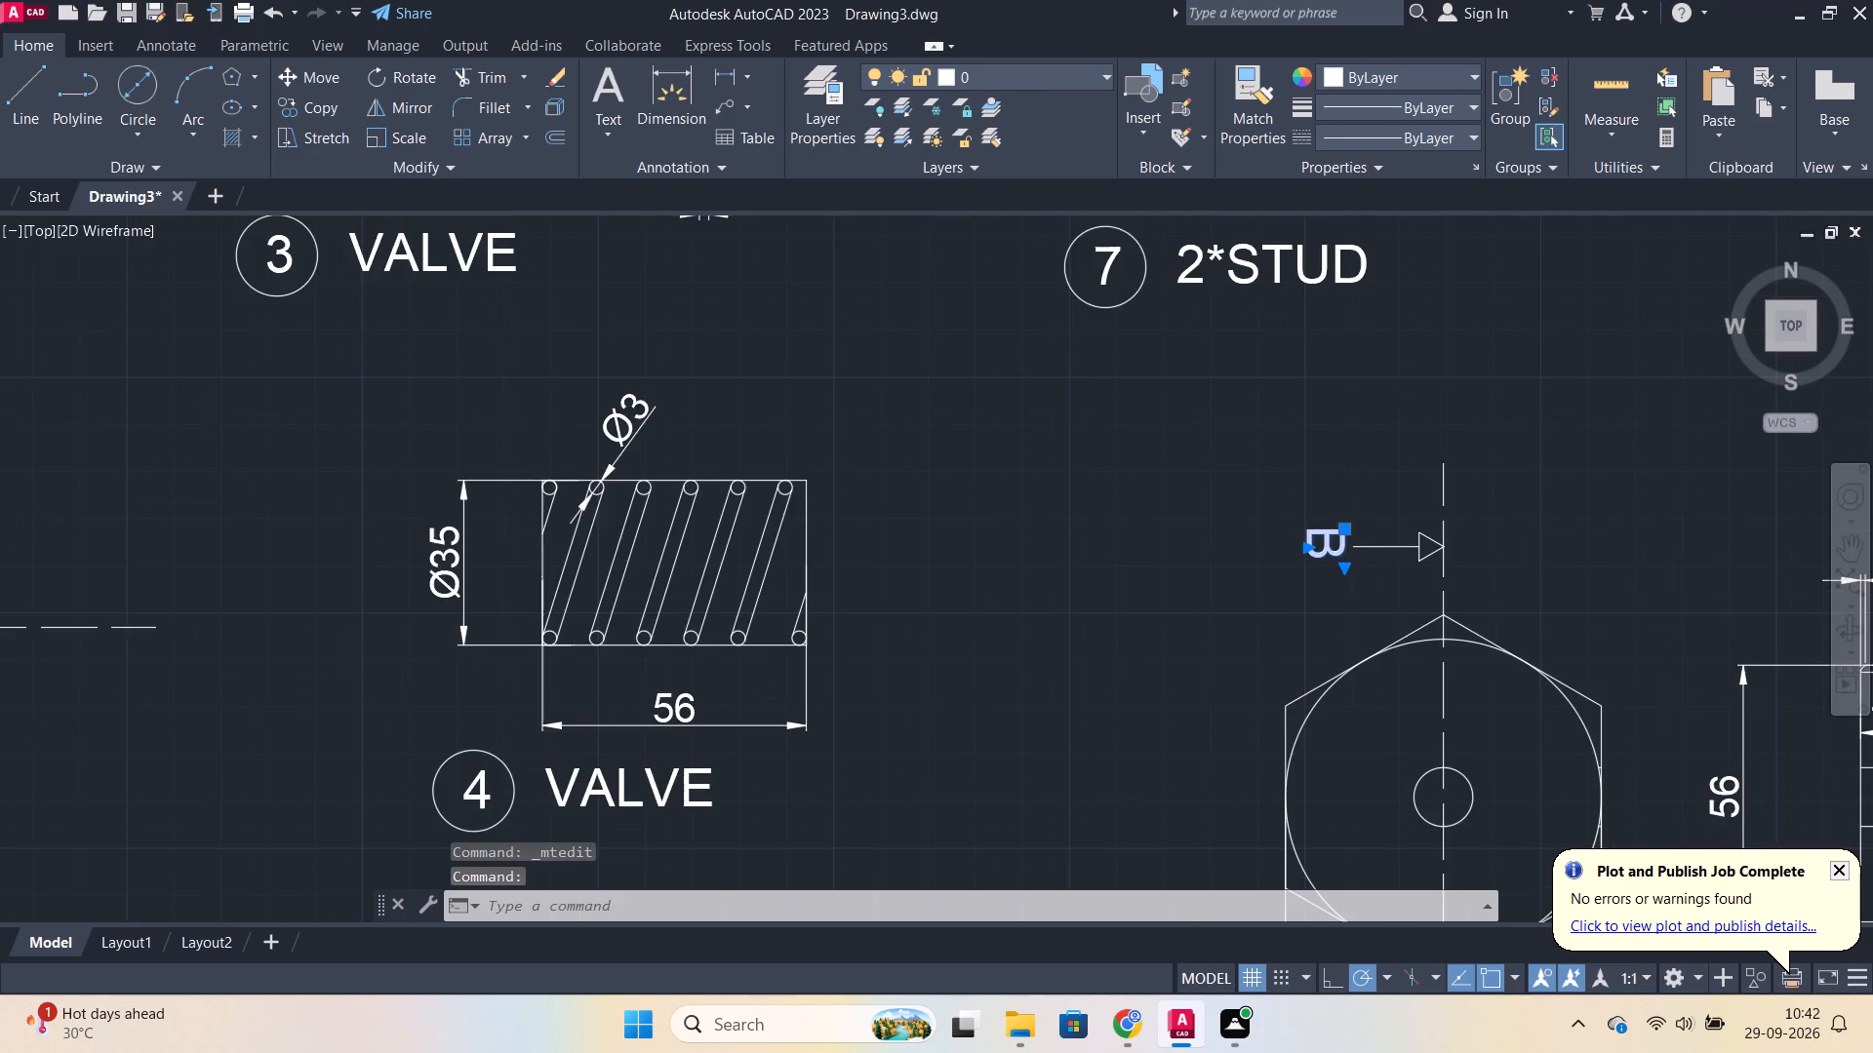
pyautogui.click(412, 75)
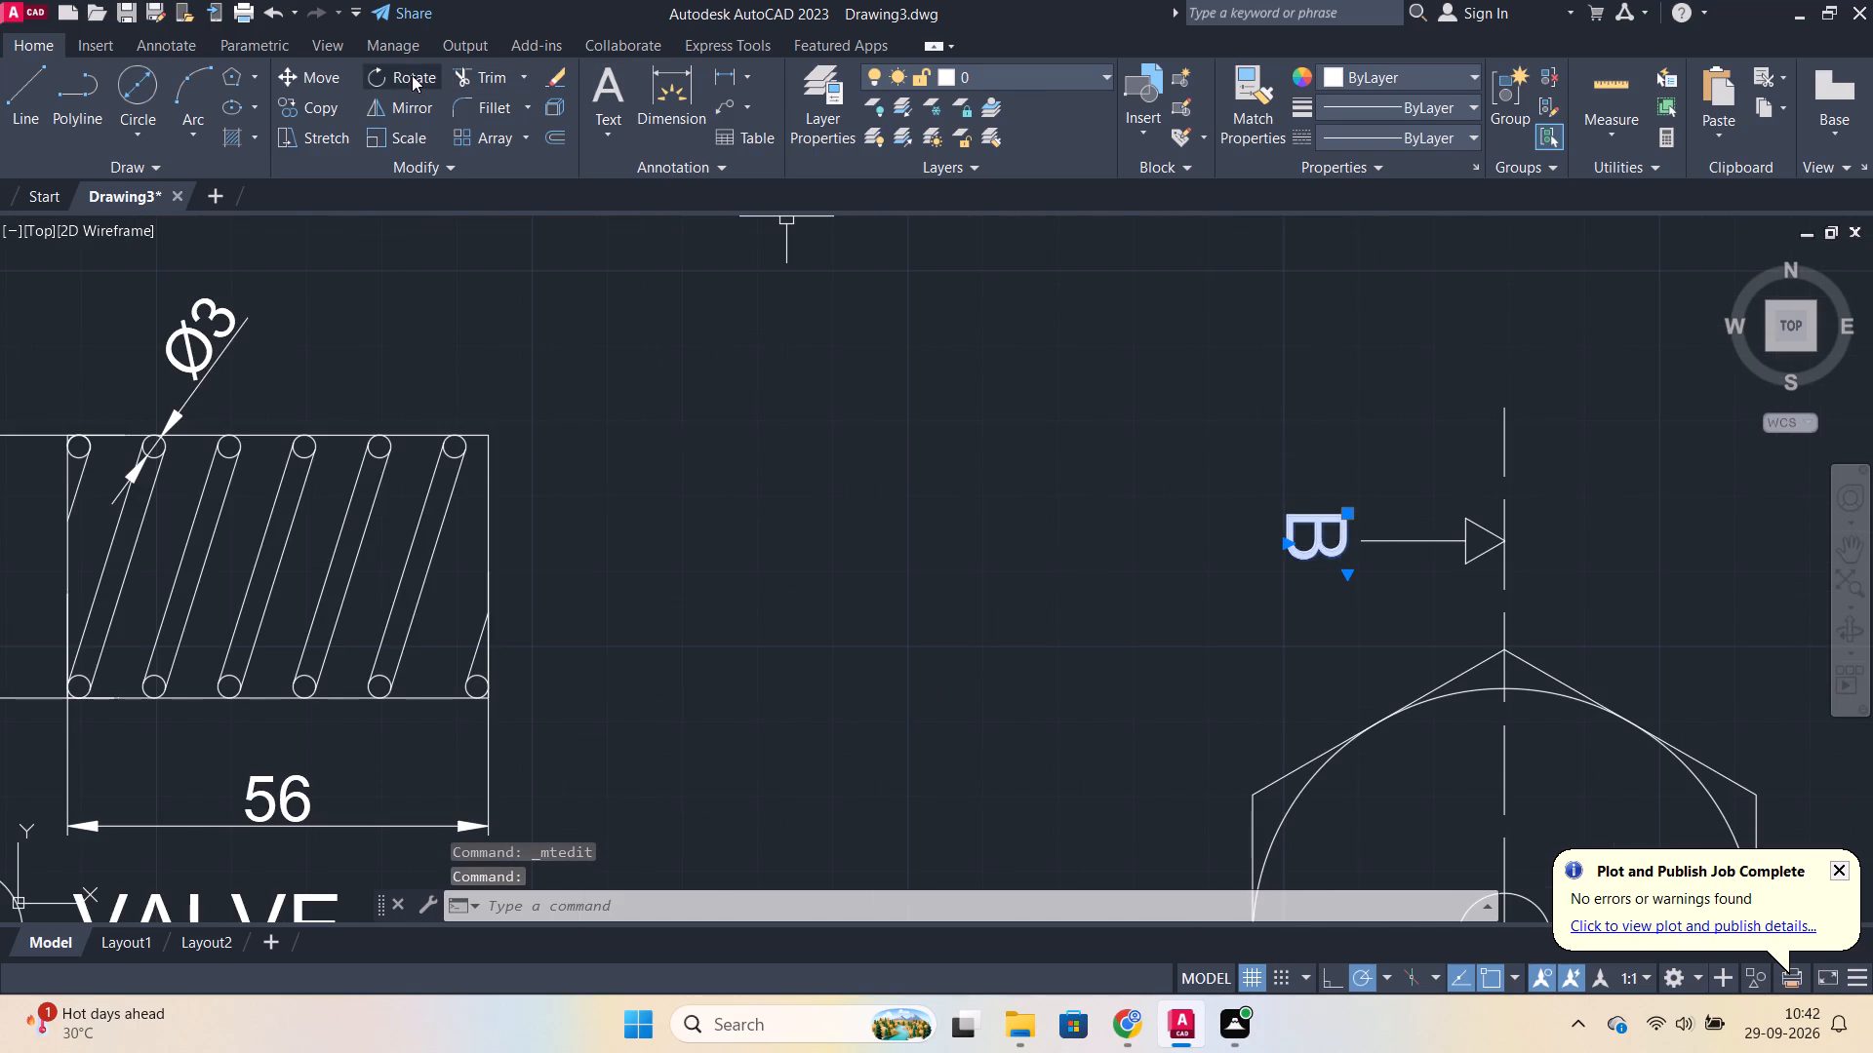
pyautogui.click(1297, 526)
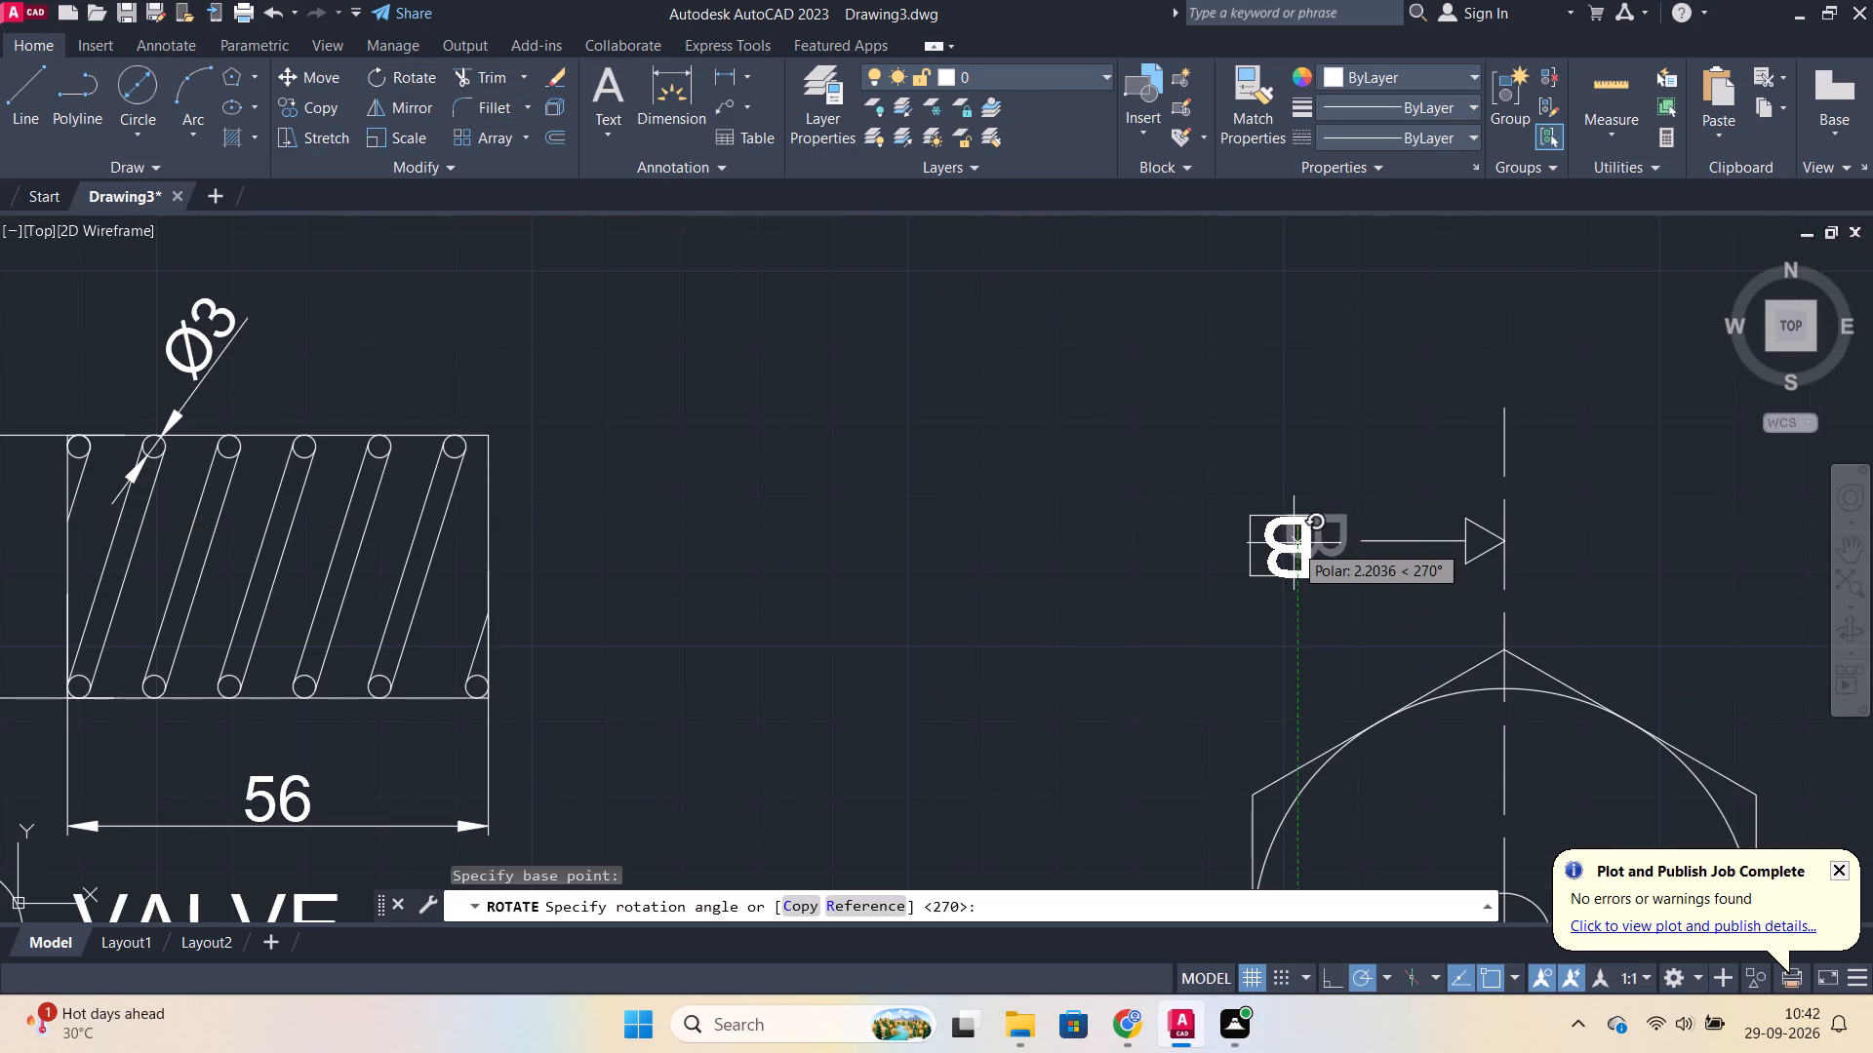
pyautogui.click(1296, 406)
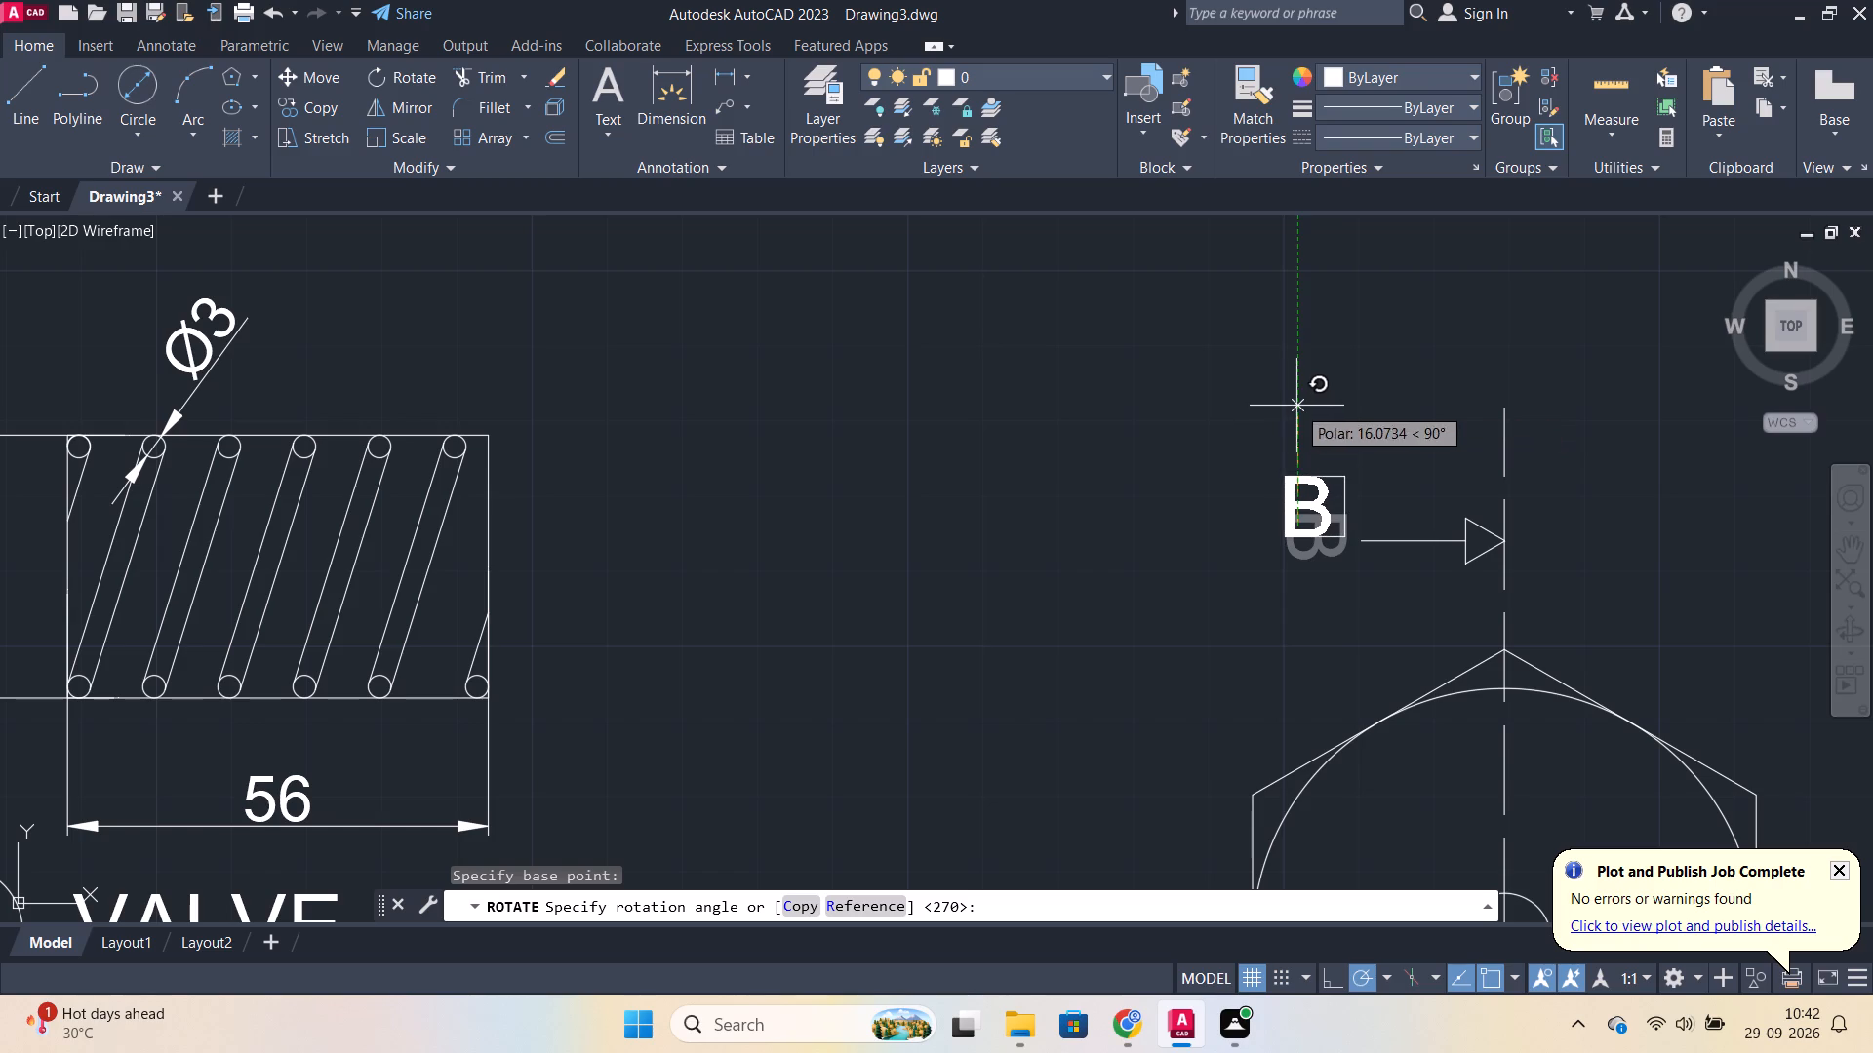
pyautogui.click(1307, 503)
pyautogui.click(1283, 481)
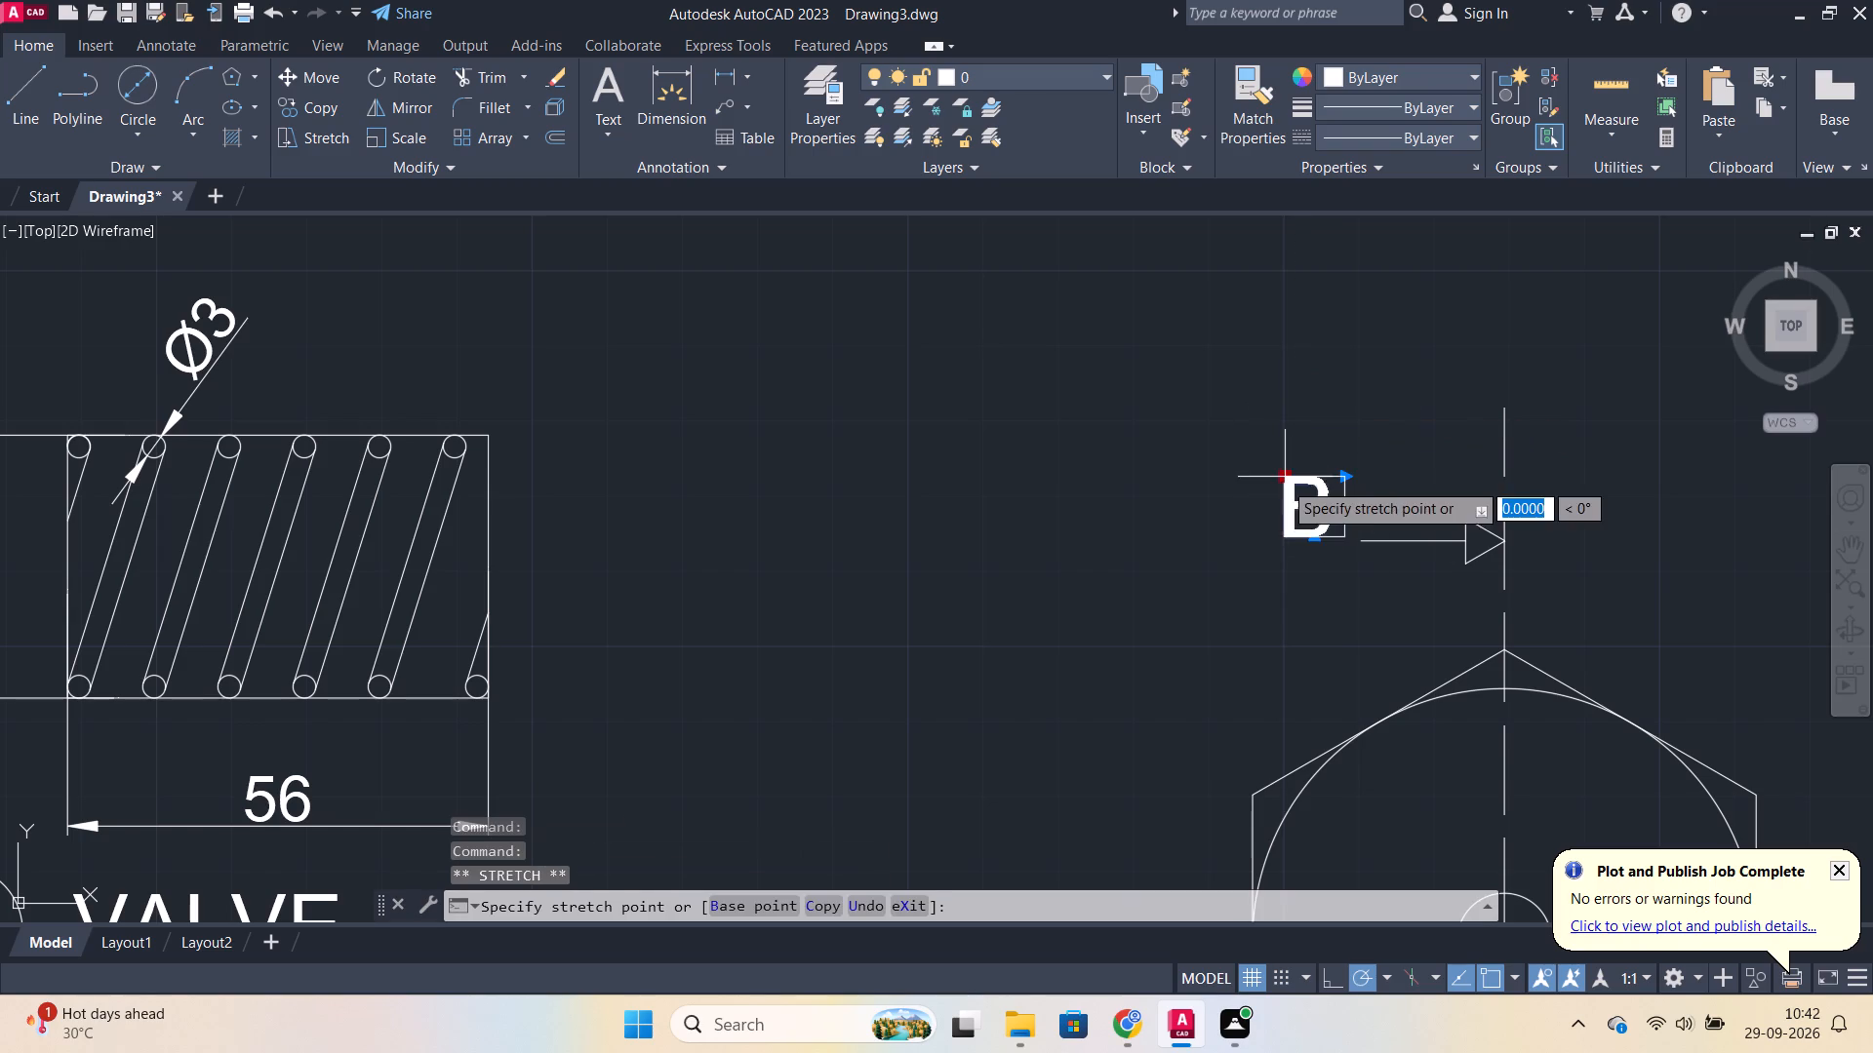
pyautogui.click(1301, 505)
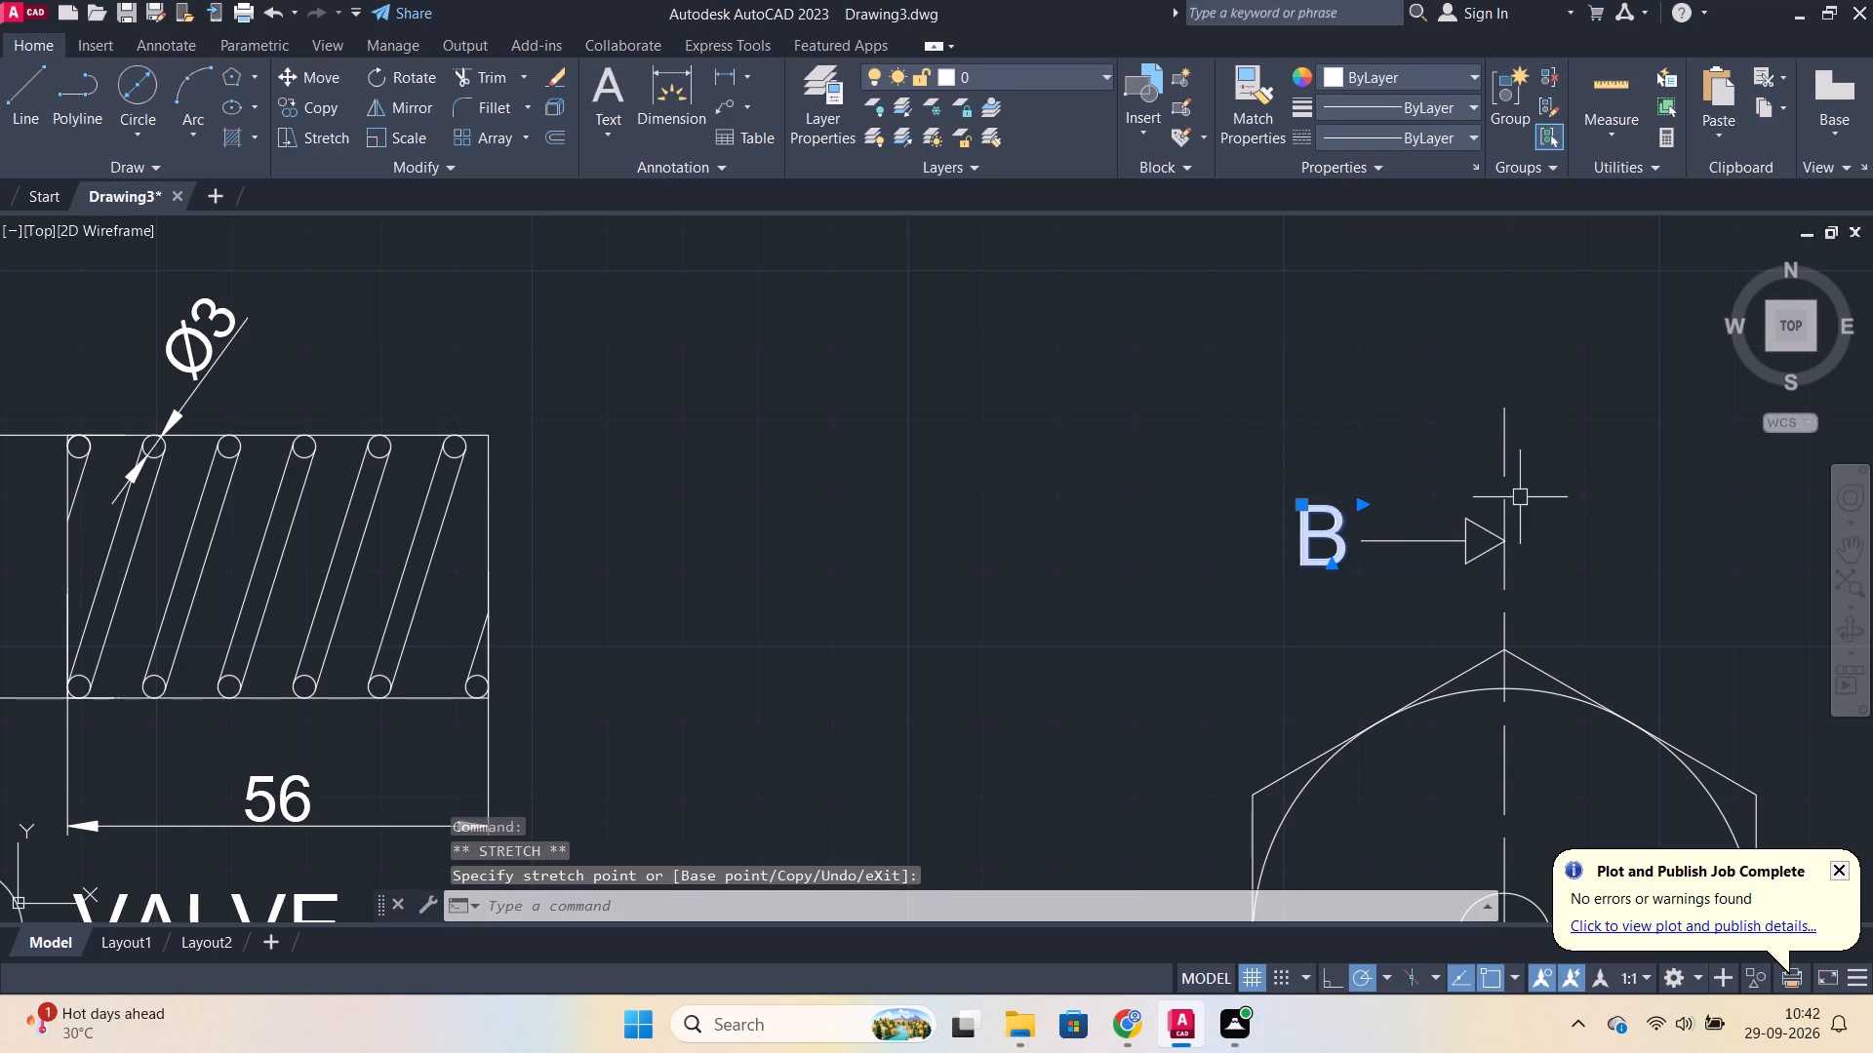
pyautogui.press('Escape')
# Mirror the section arrow and letter B about the hexagon's horizontal centre axis to below its bottom vertex, keeping the original.
pyautogui.scroll(-3, 1592, 510)
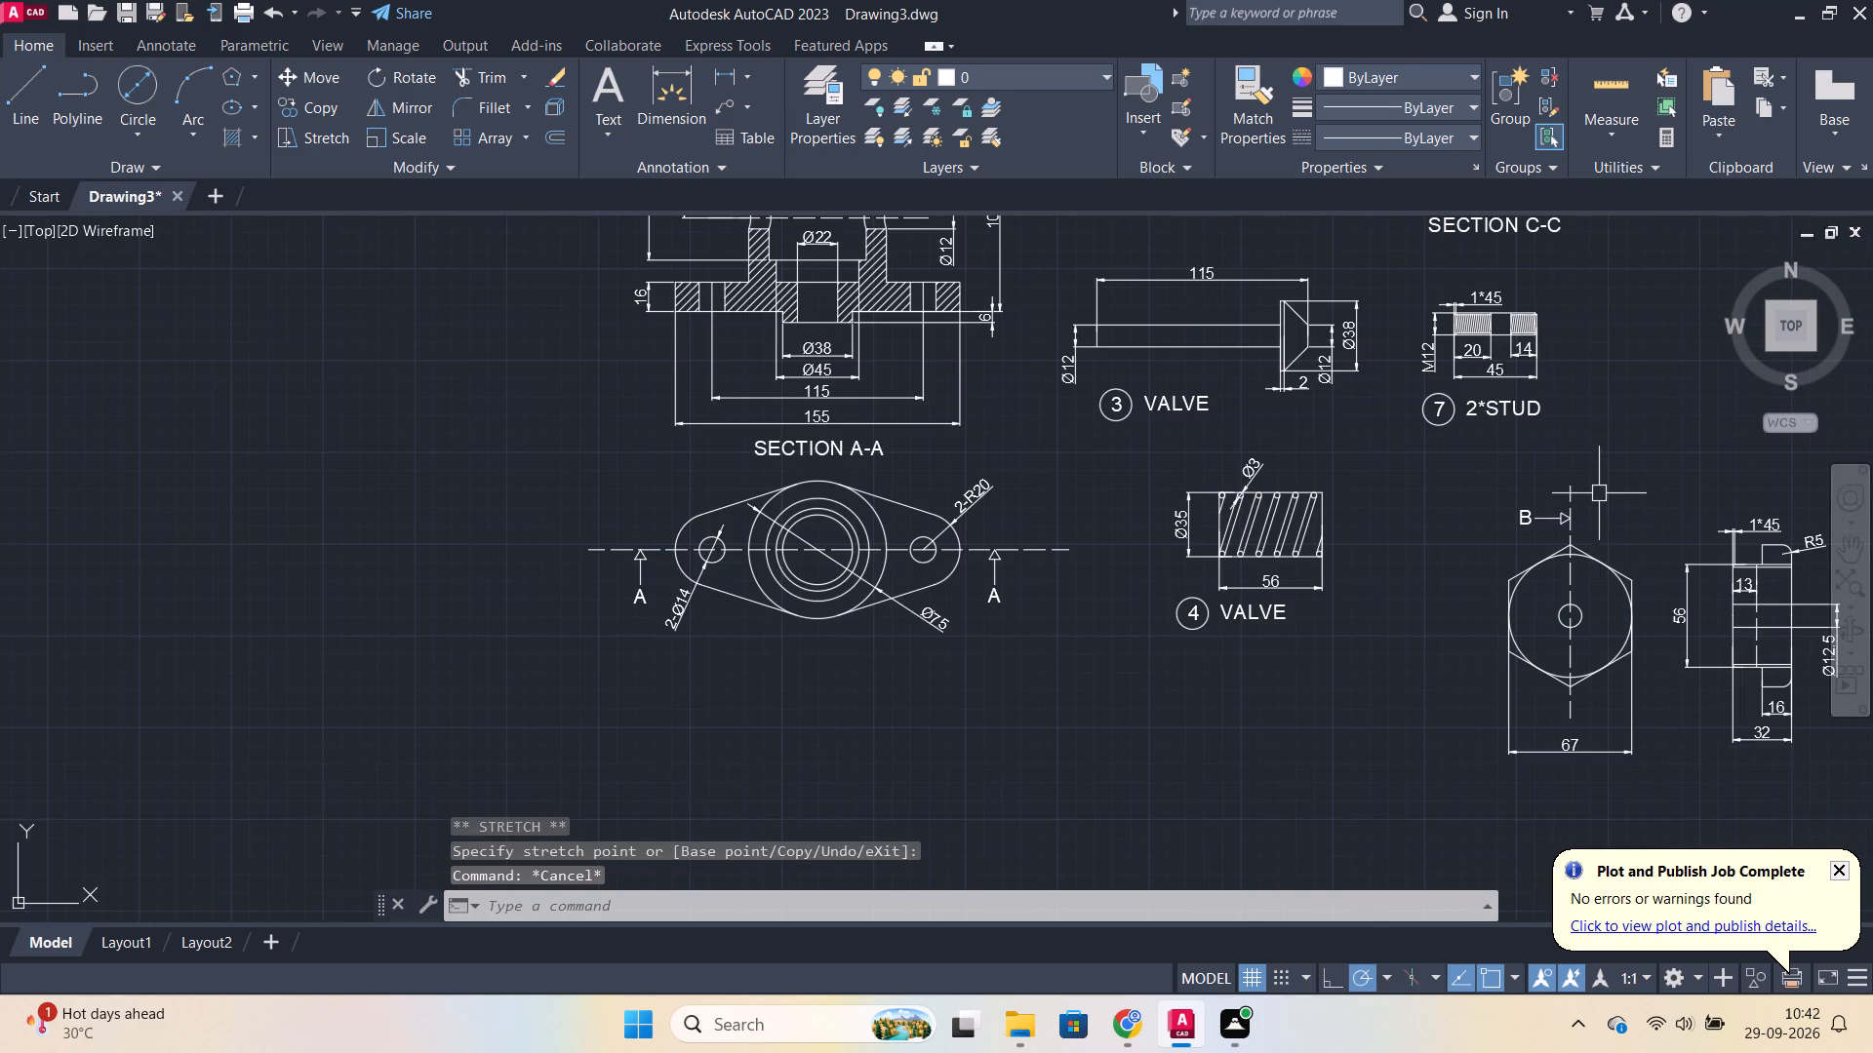
pyautogui.moveTo(1562, 472); pyautogui.dragTo(1411, 406, button='middle')
pyautogui.scroll(2, 1416, 430)
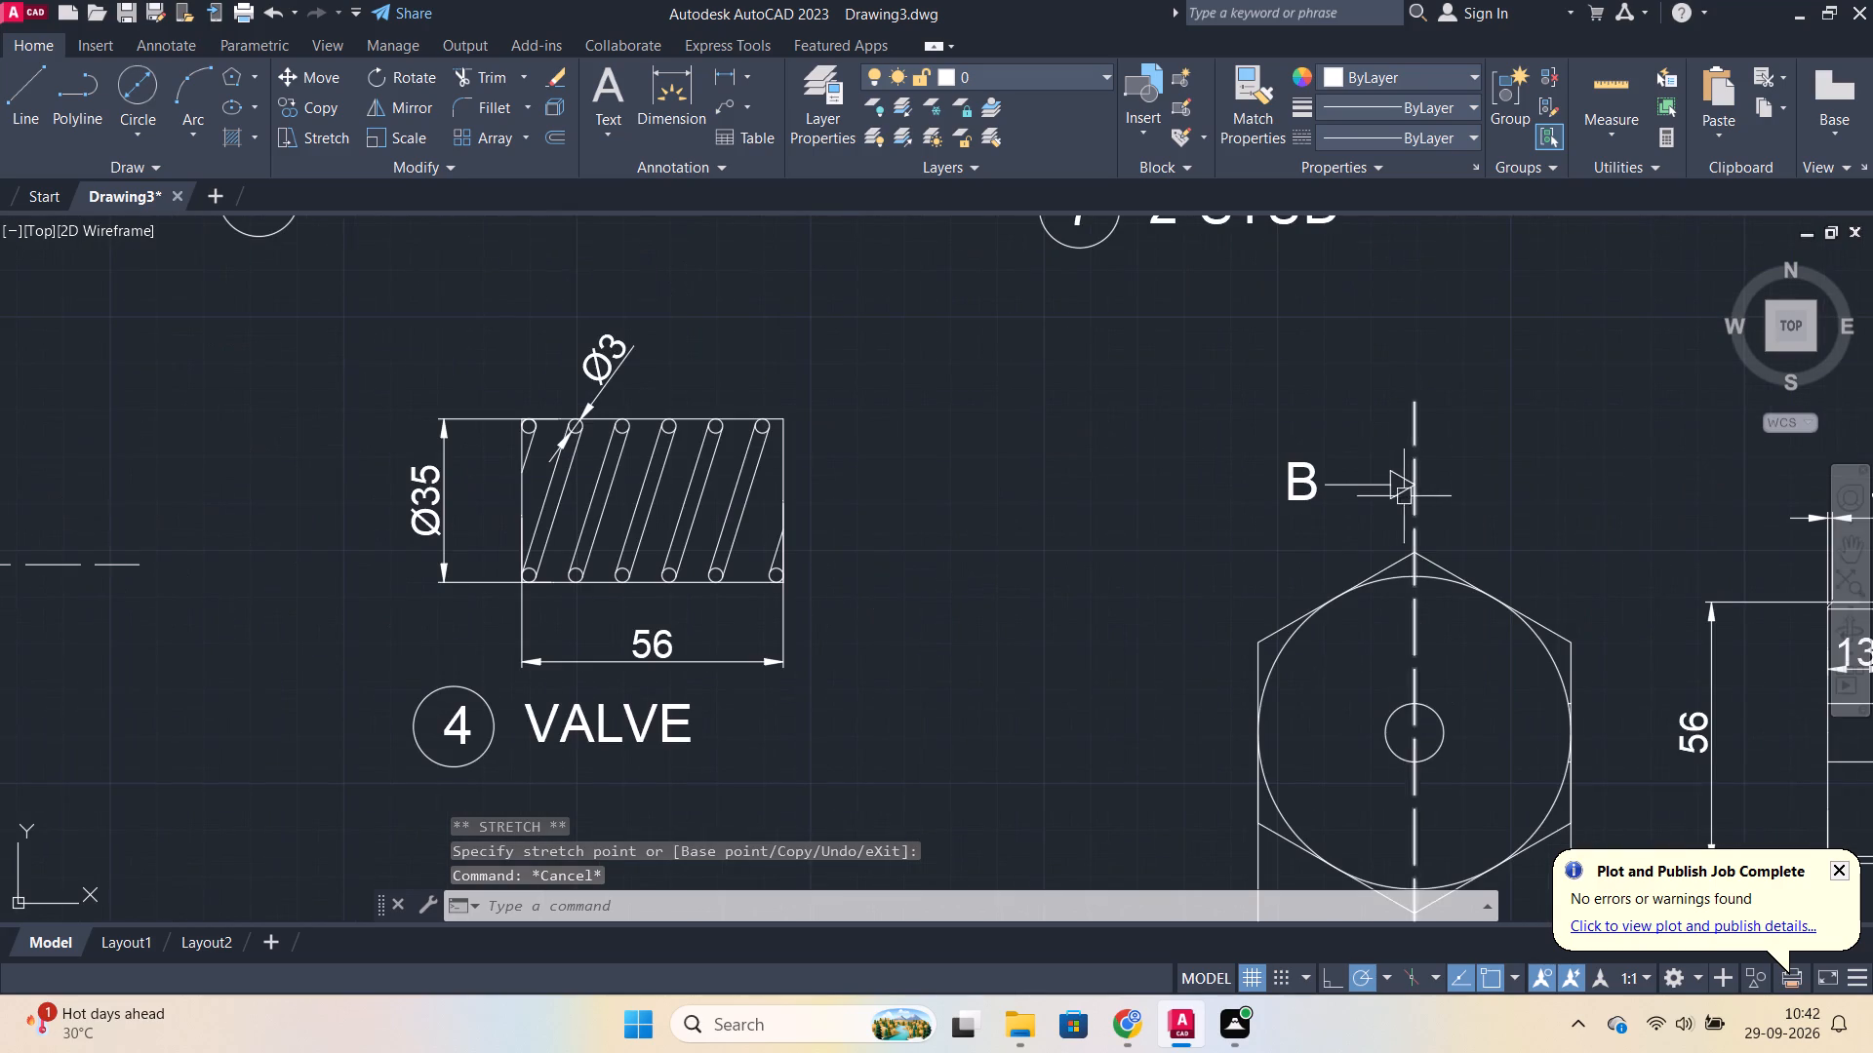
pyautogui.click(1230, 431)
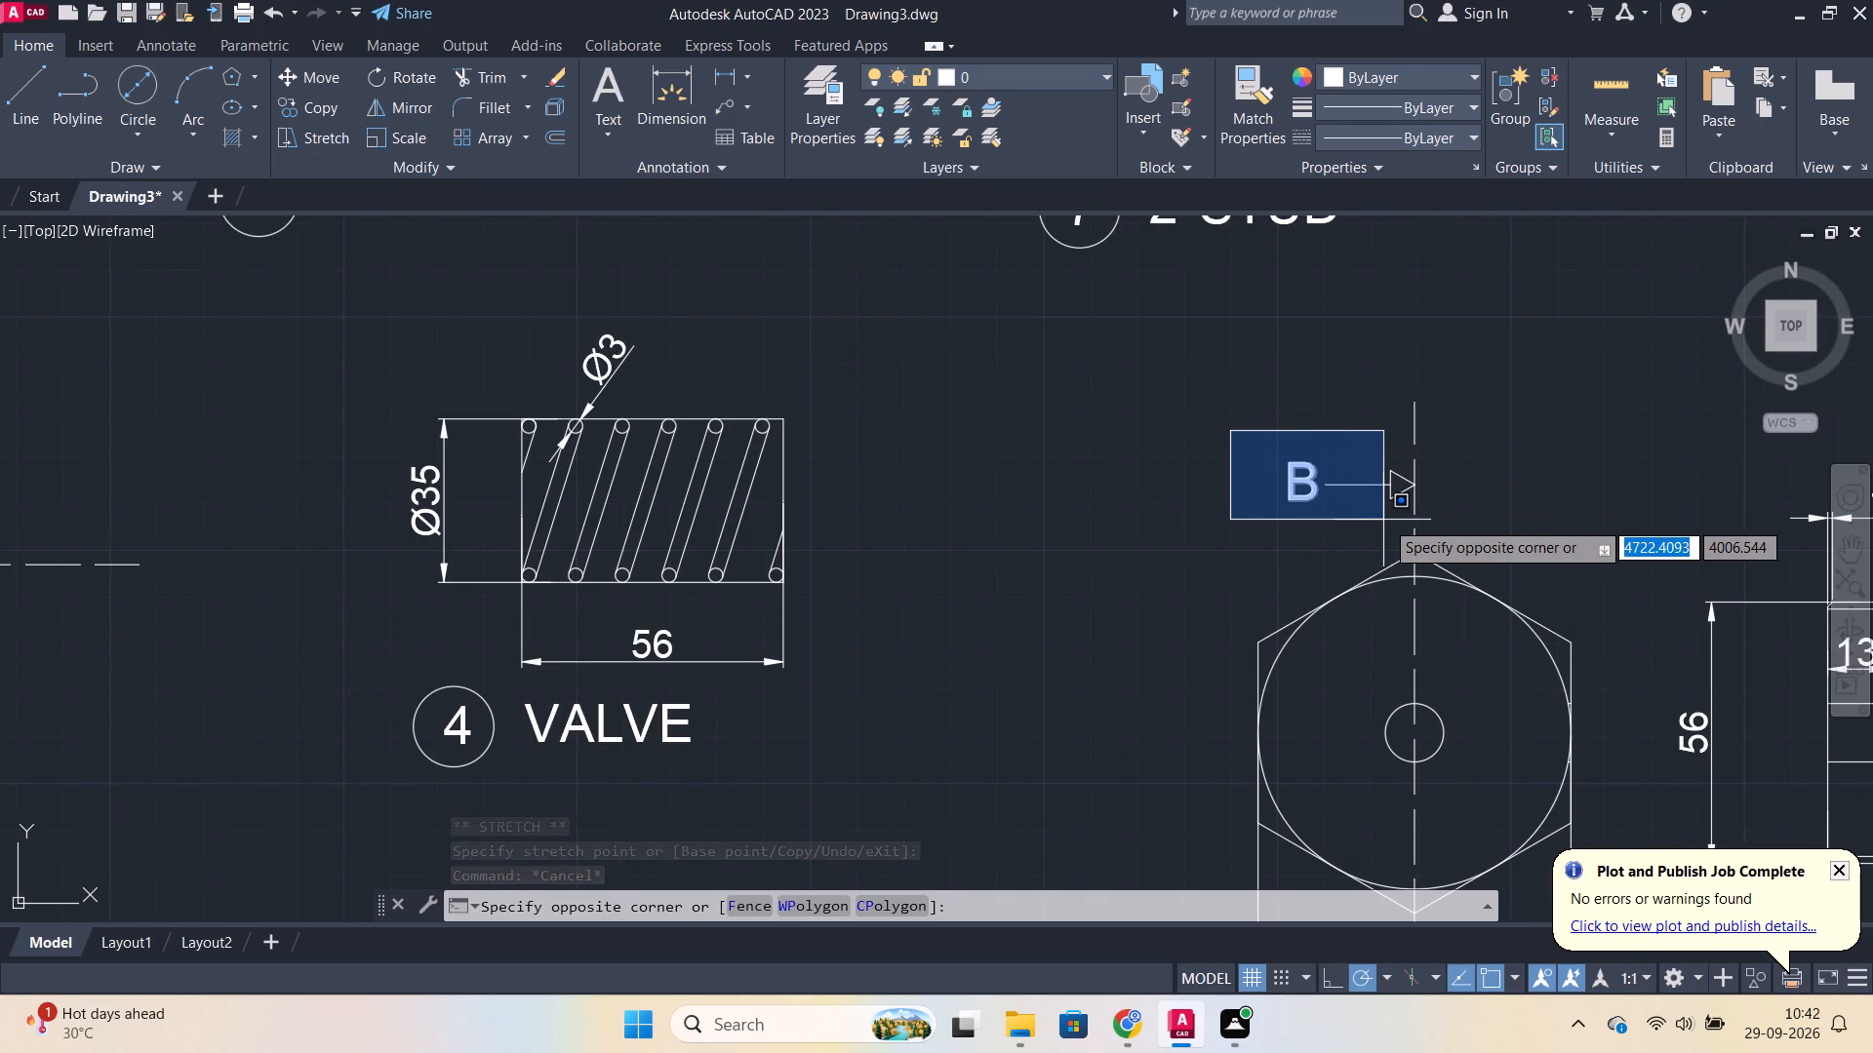
pyautogui.click(1400, 512)
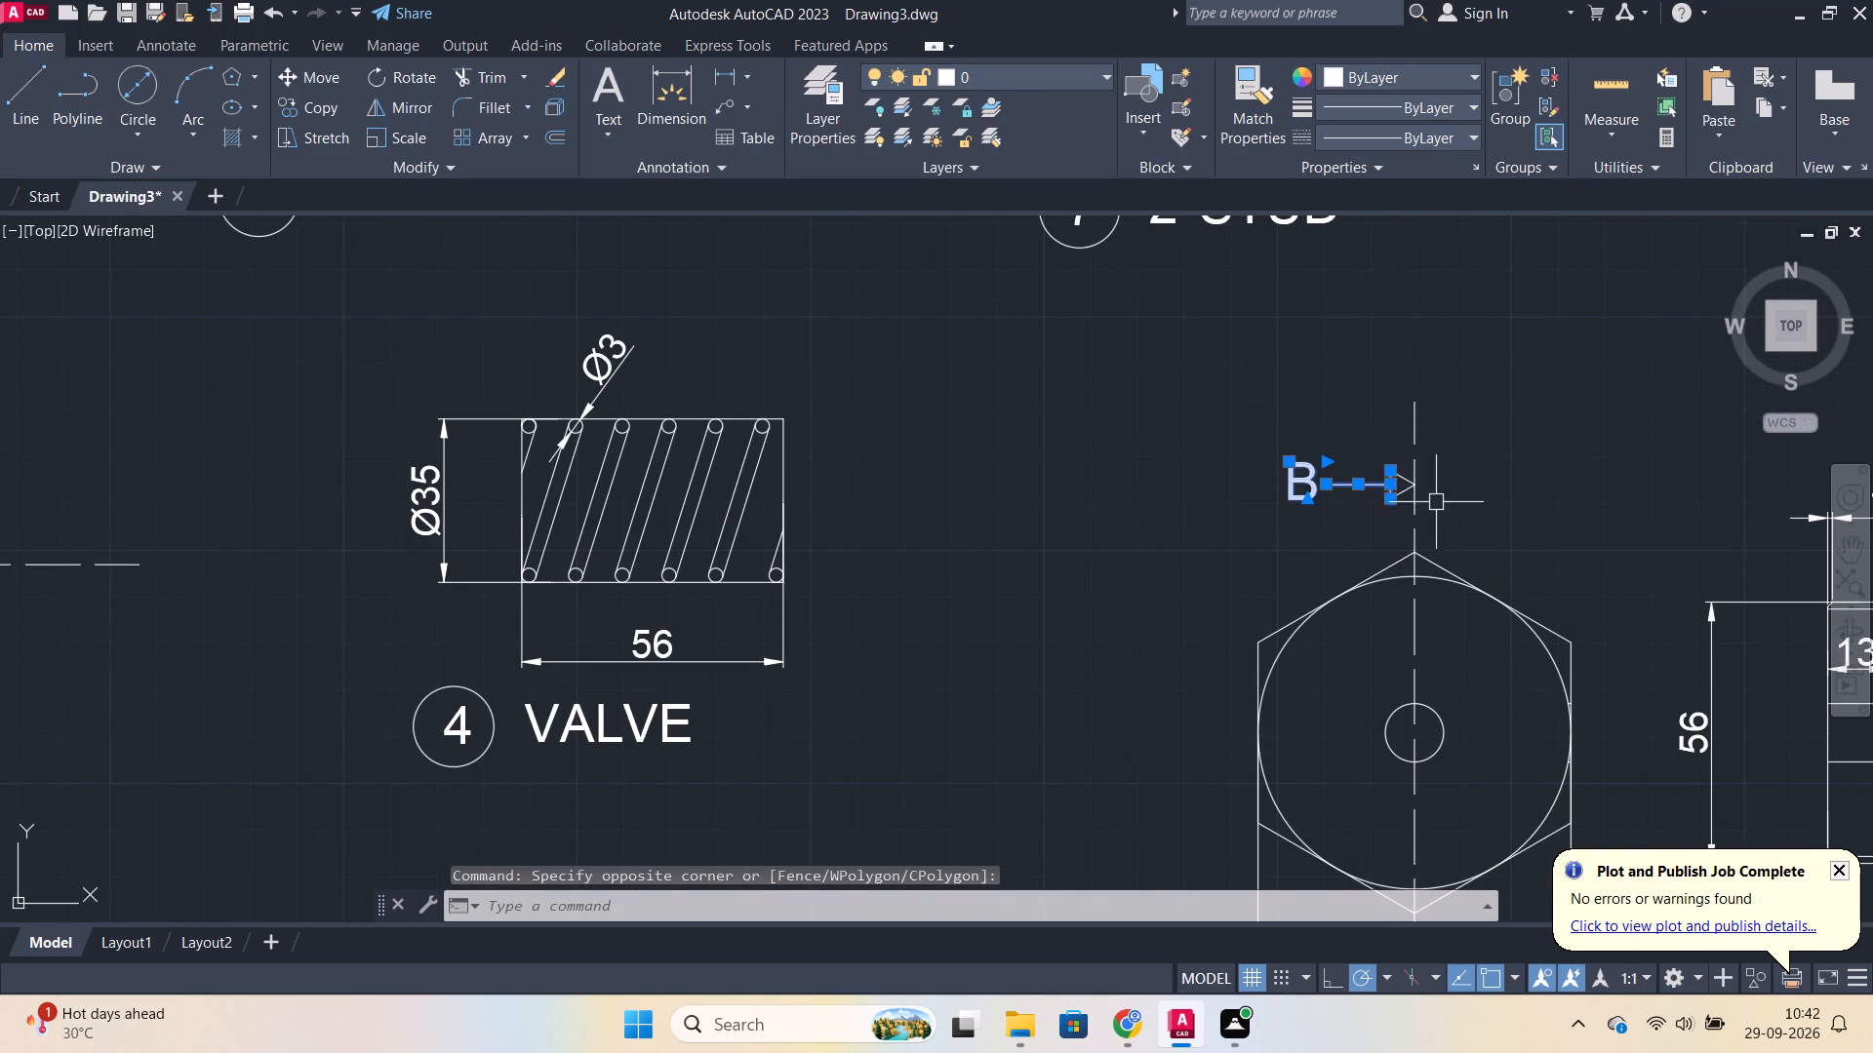
pyautogui.scroll(2, 1431, 492)
pyautogui.click(1366, 464)
pyautogui.click(1355, 484)
pyautogui.scroll(-2, 1452, 471)
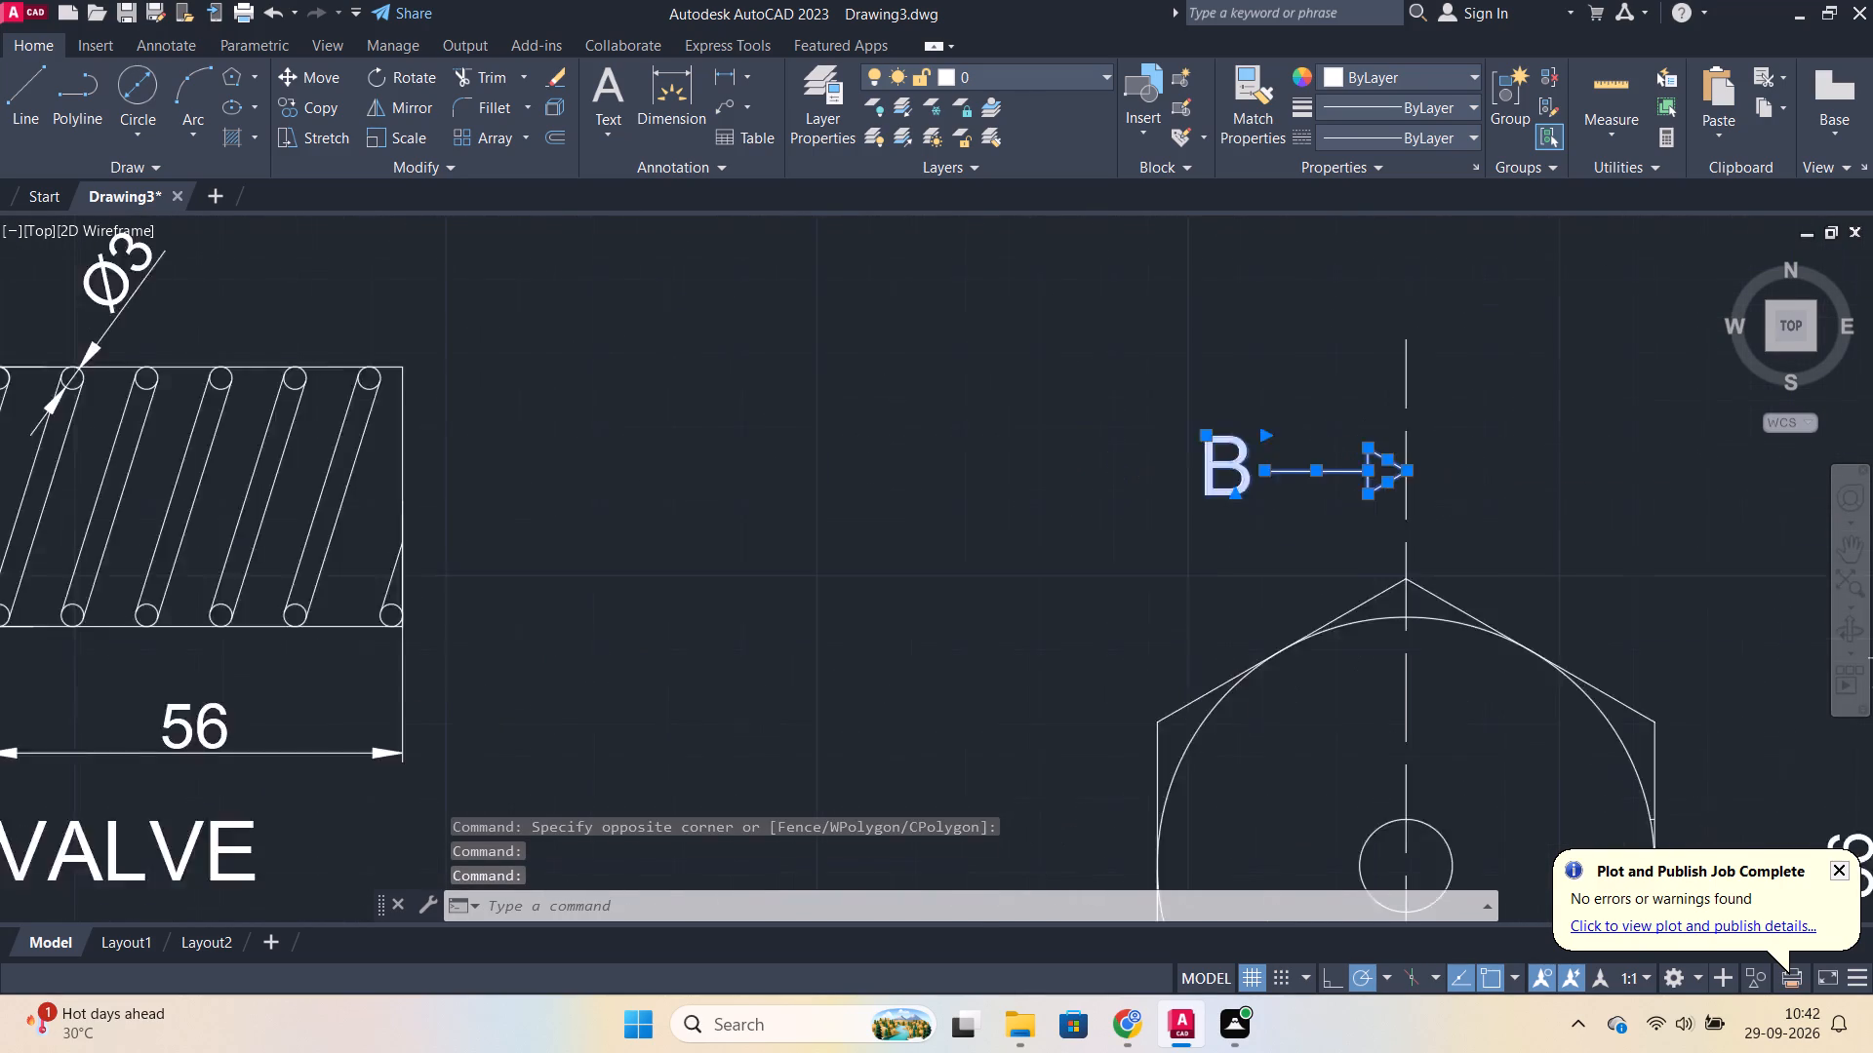
pyautogui.write('MI')
pyautogui.press('Return')
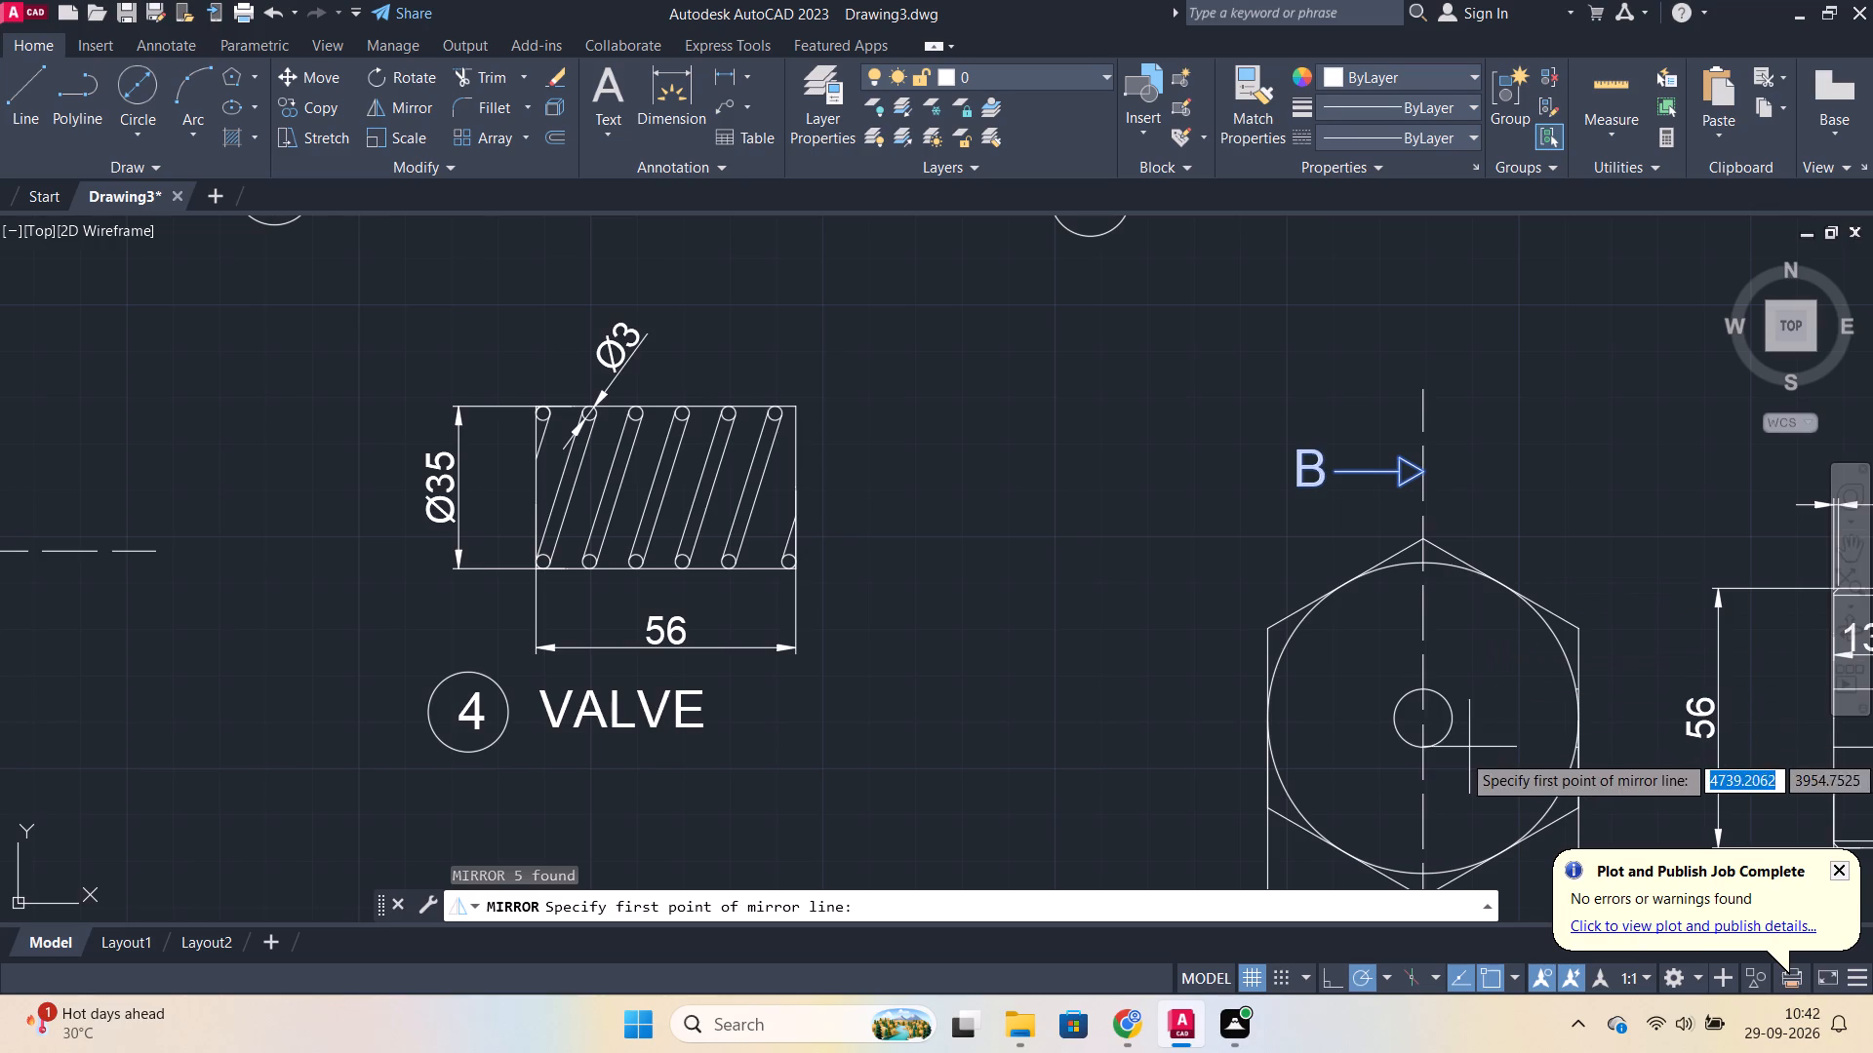
pyautogui.click(1416, 716)
pyautogui.scroll(-2, 1607, 710)
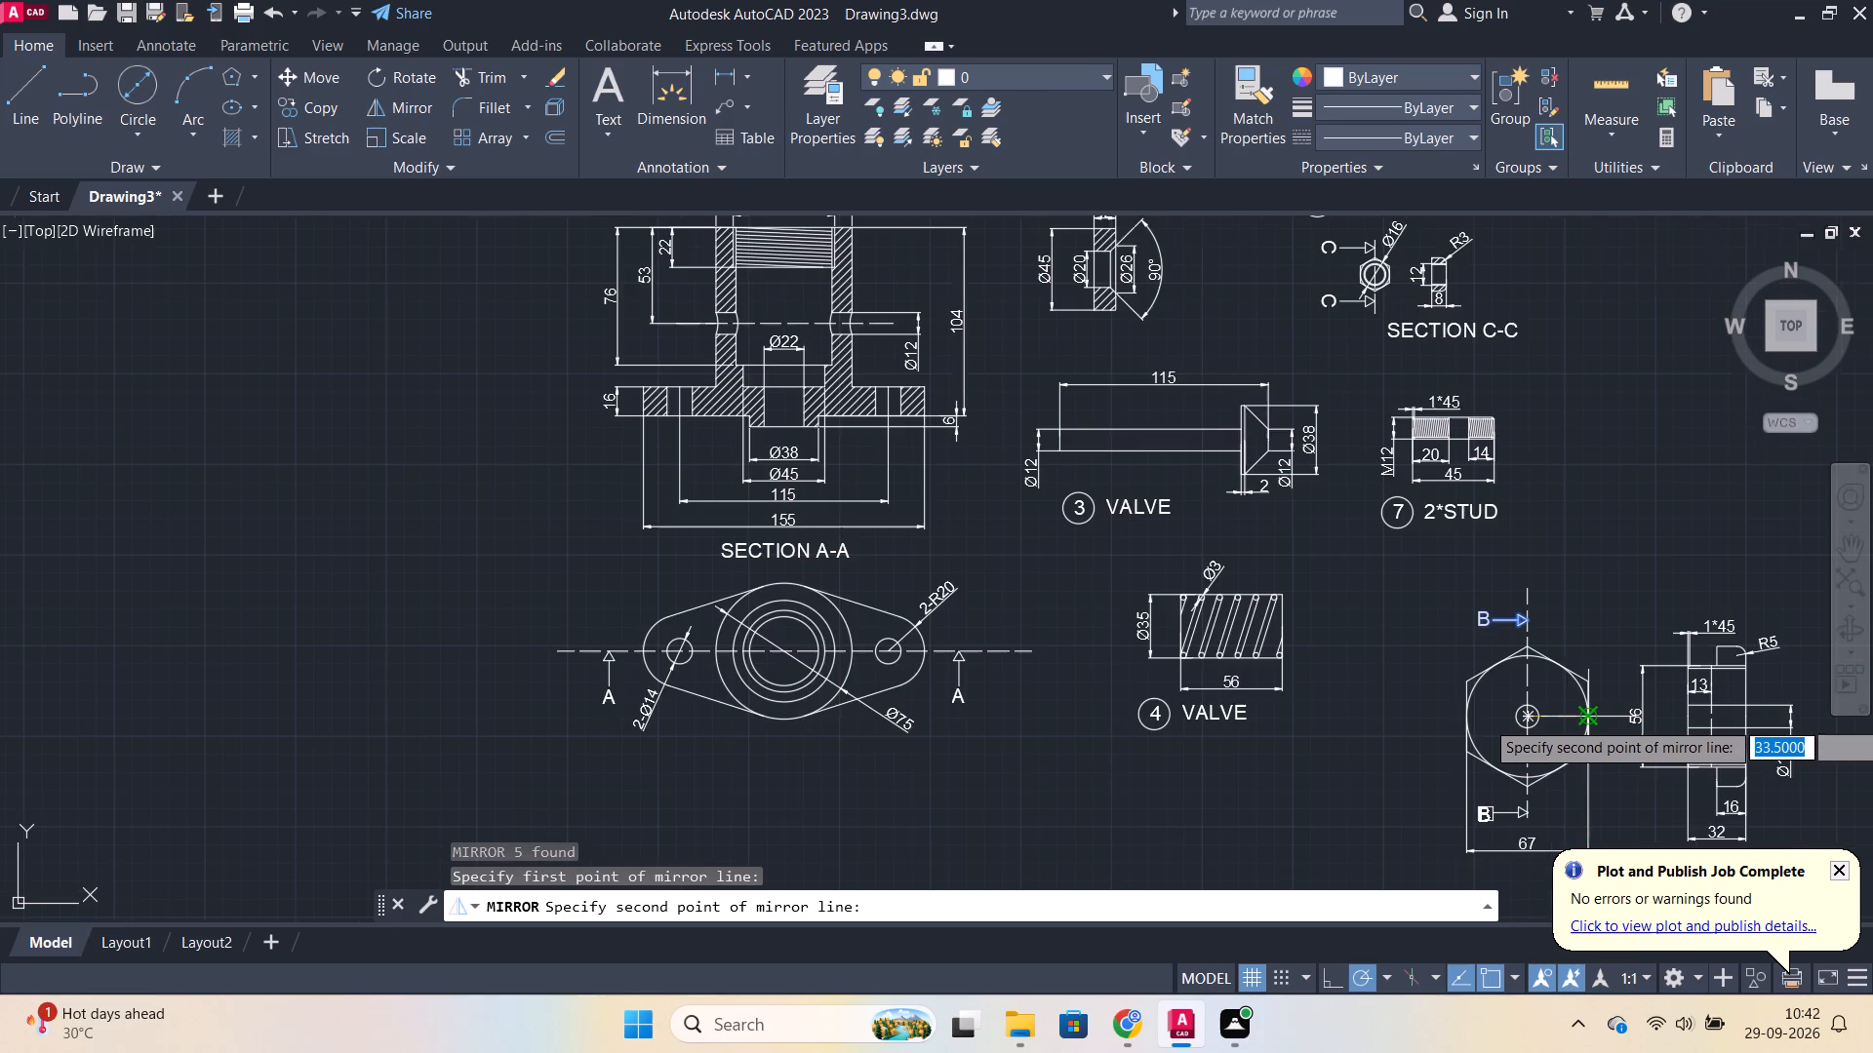
pyautogui.moveTo(1457, 698); pyautogui.dragTo(1278, 524, button='middle')
pyautogui.scroll(3, 1307, 586)
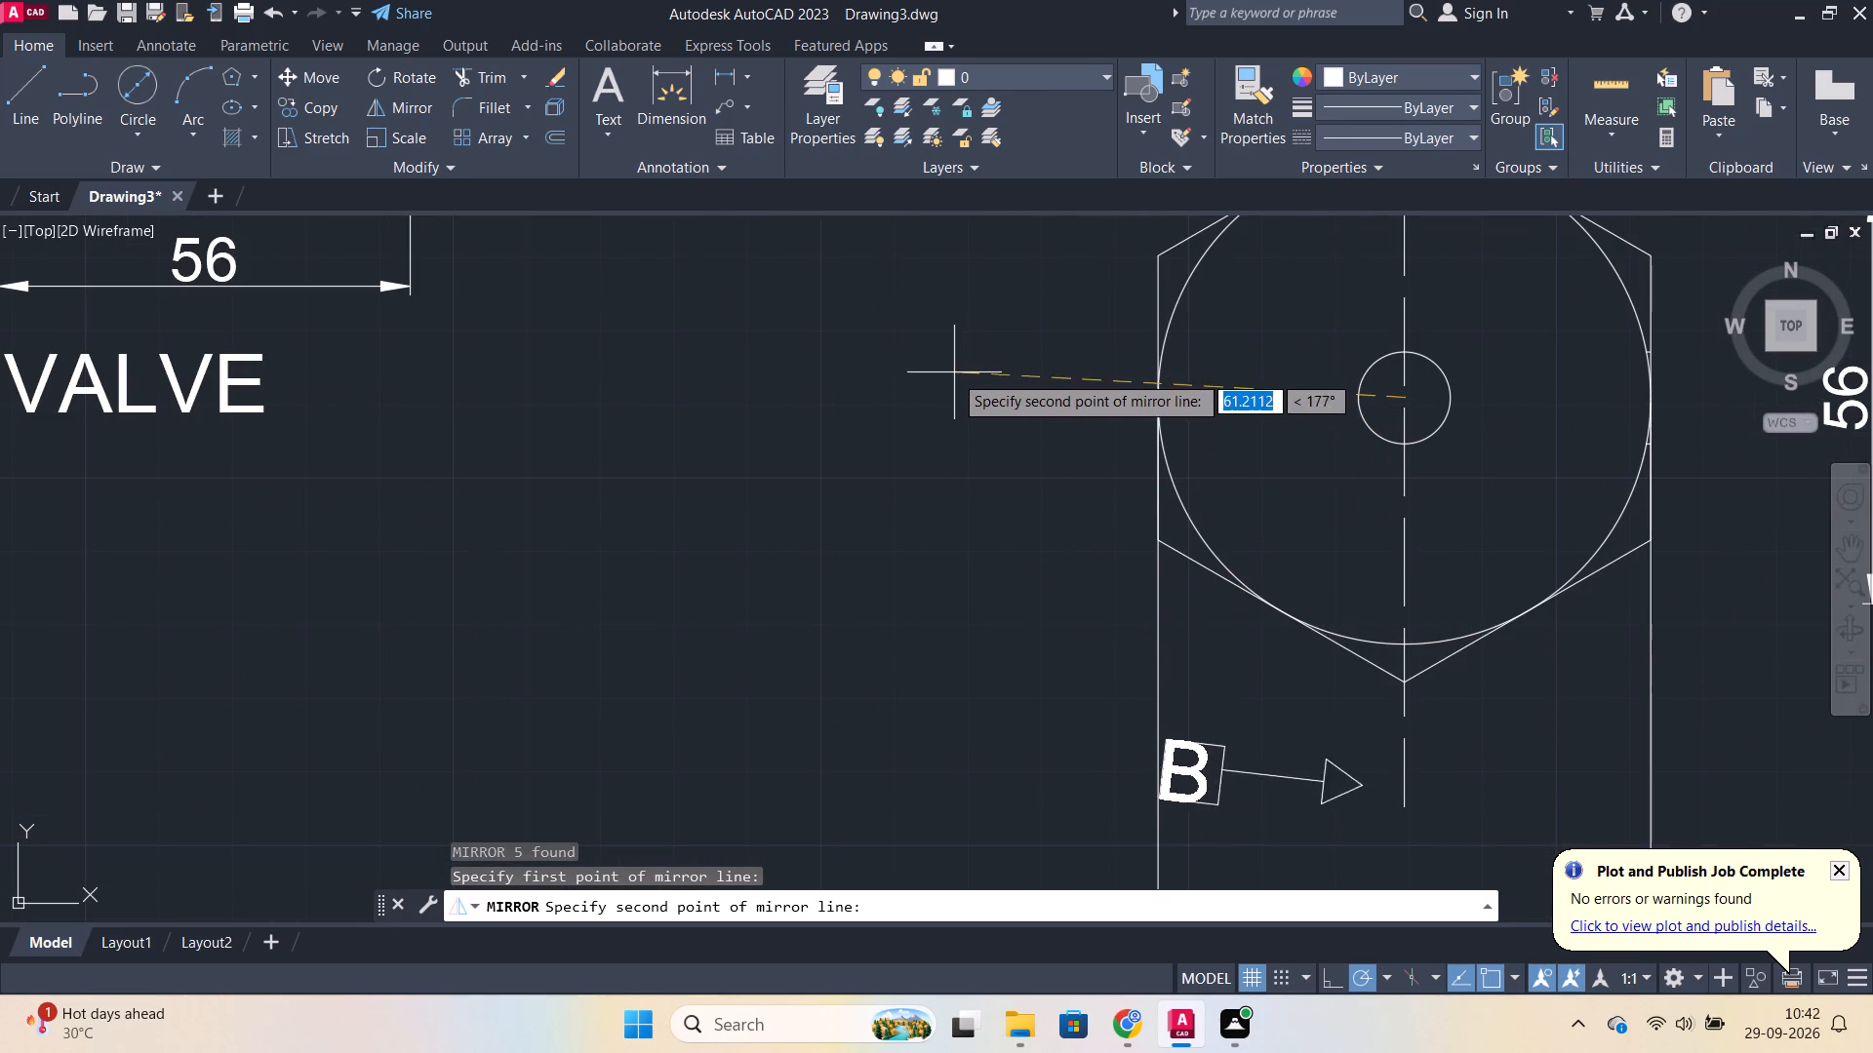
pyautogui.click(919, 394)
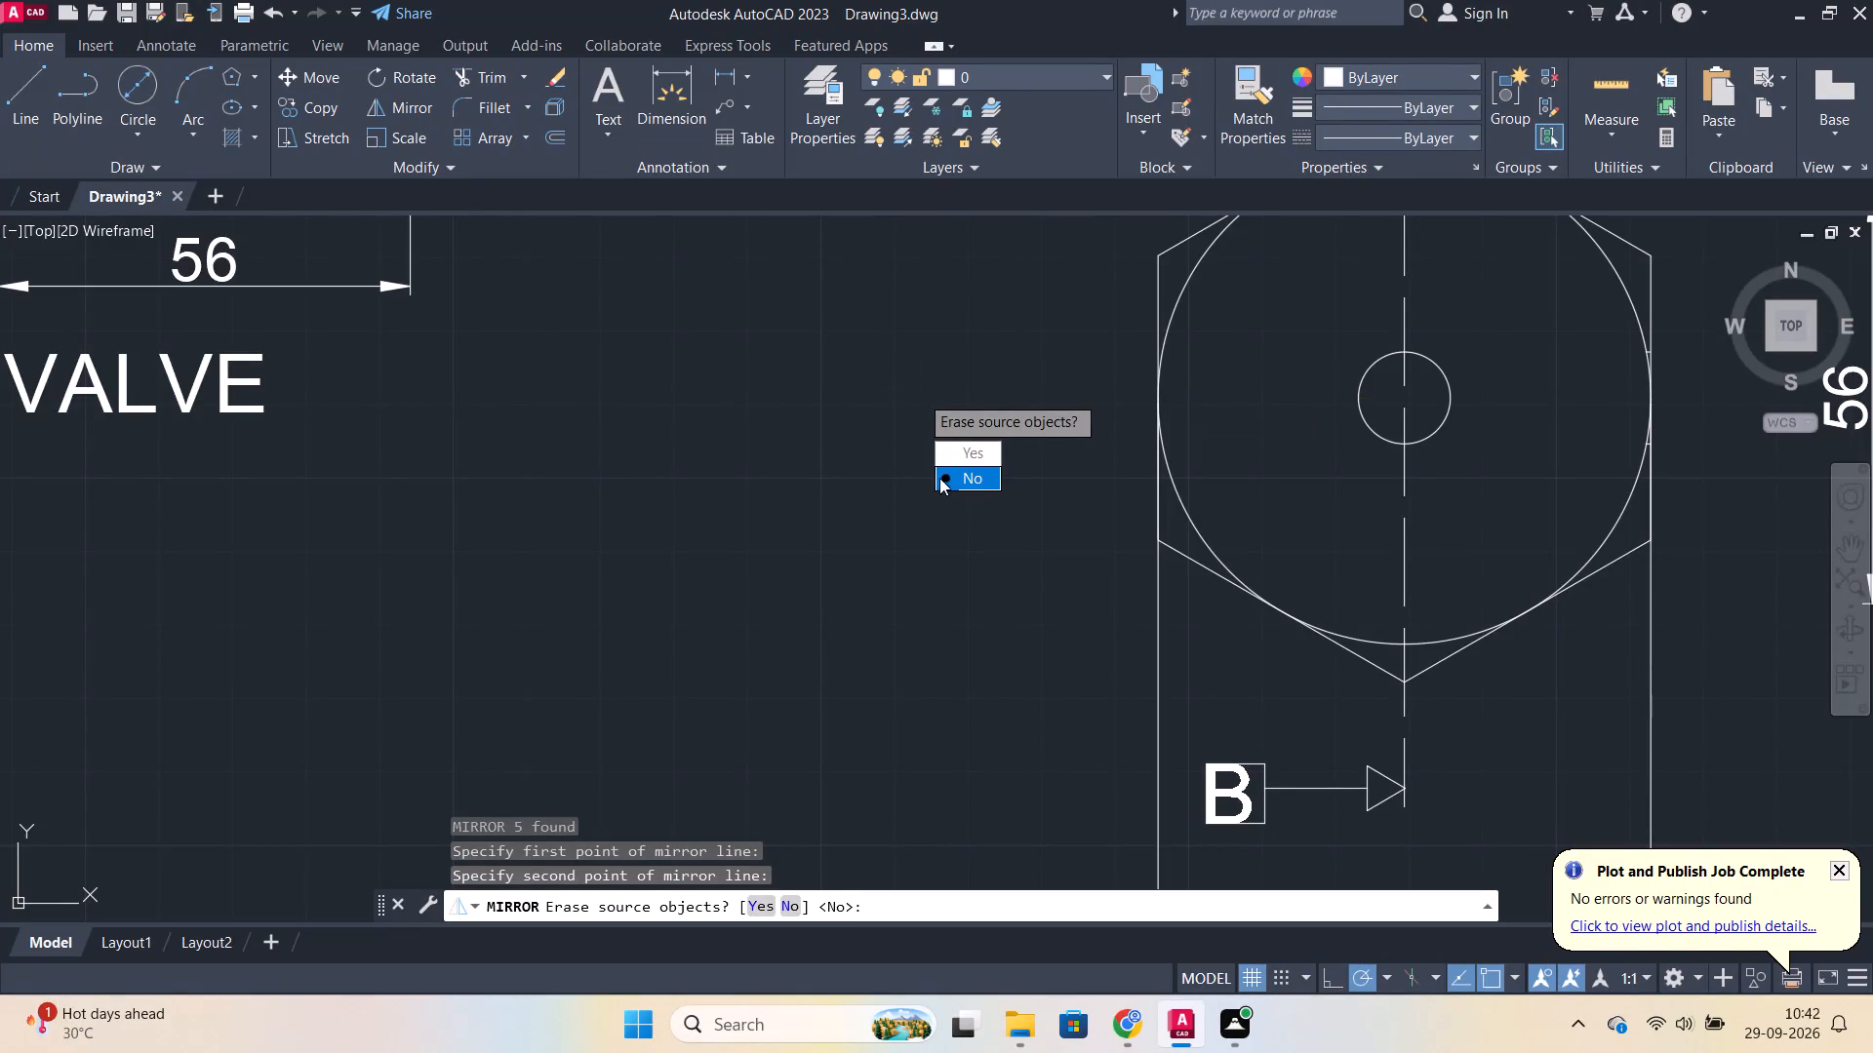
pyautogui.moveTo(939, 478); pyautogui.dragTo(919, 394)
pyautogui.scroll(-2, 919, 394)
pyautogui.moveTo(937, 511); pyautogui.dragTo(936, 604, button='middle')
pyautogui.scroll(-1, 912, 406)
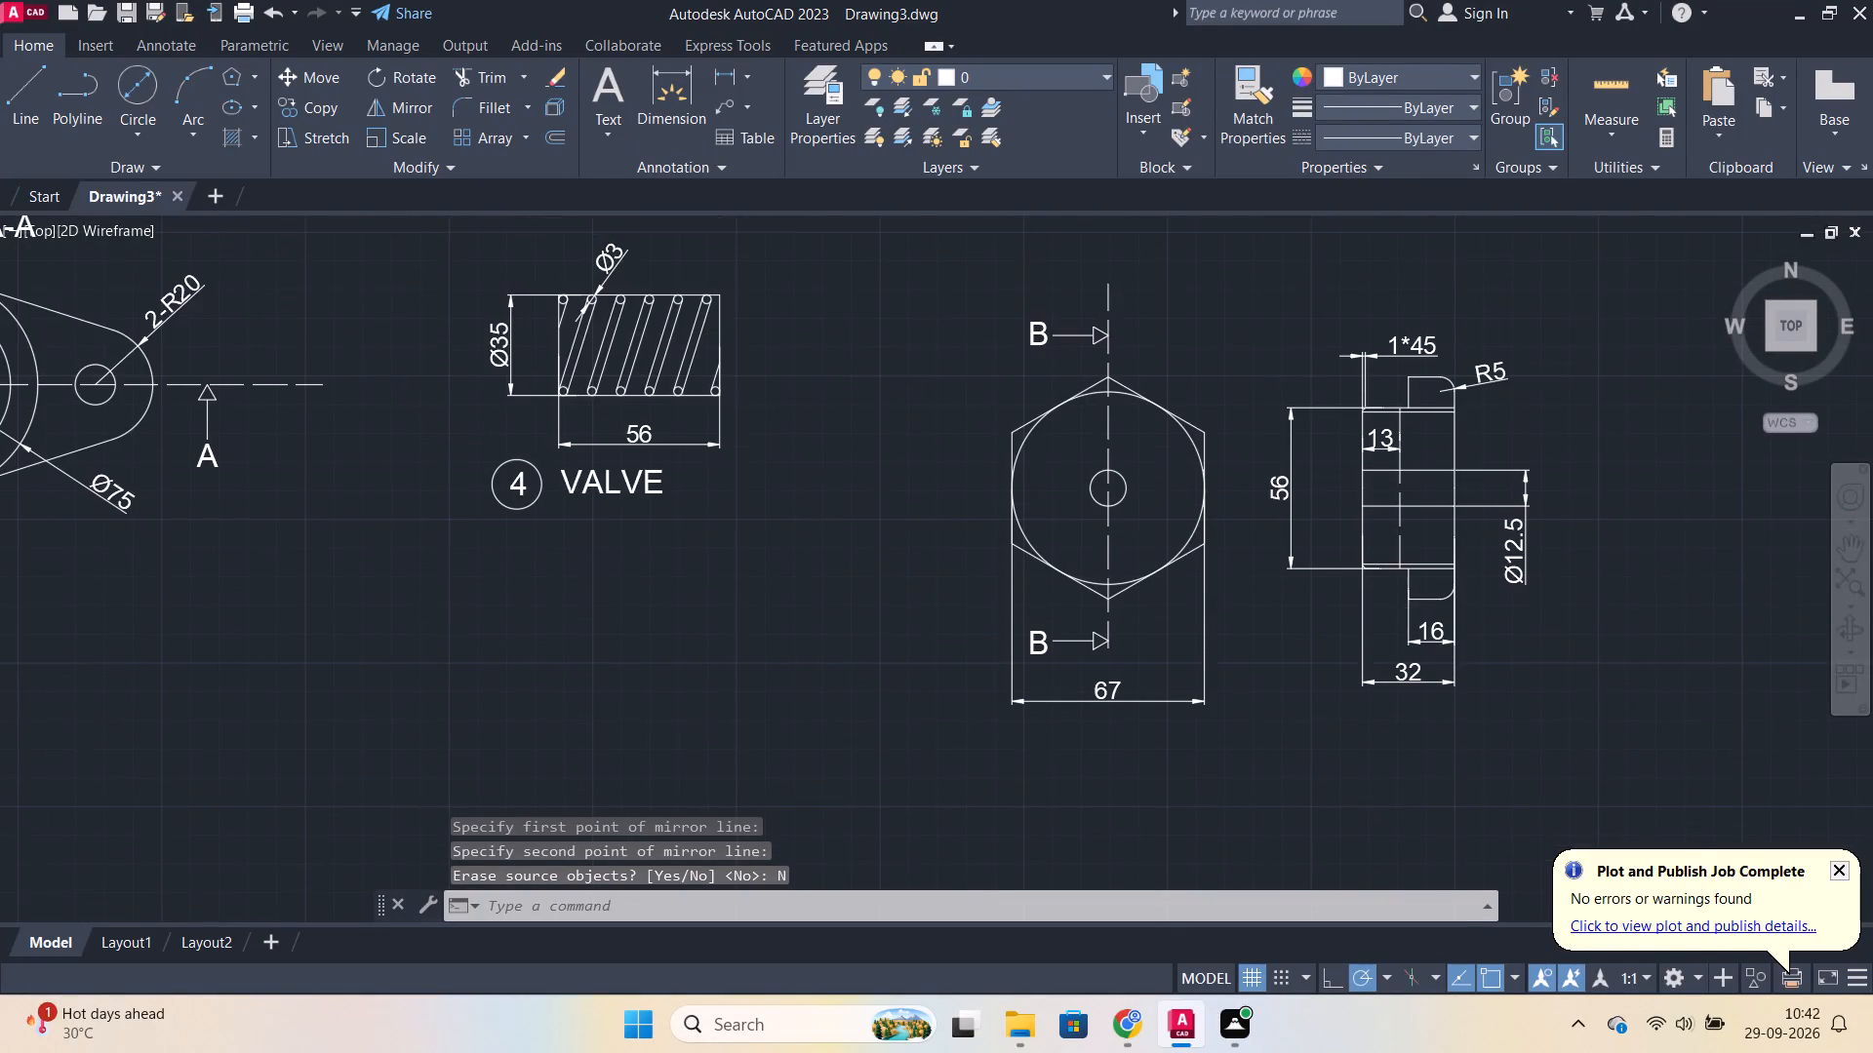
# Rotate the upper section letter C of the 2*NUT front view 90° so it reads upright.
pyautogui.moveTo(901, 466); pyautogui.dragTo(990, 643, button='middle')
pyautogui.moveTo(974, 459); pyautogui.dragTo(1017, 794, button='middle')
pyautogui.scroll(2, 986, 491)
pyautogui.doubleClick(955, 526)
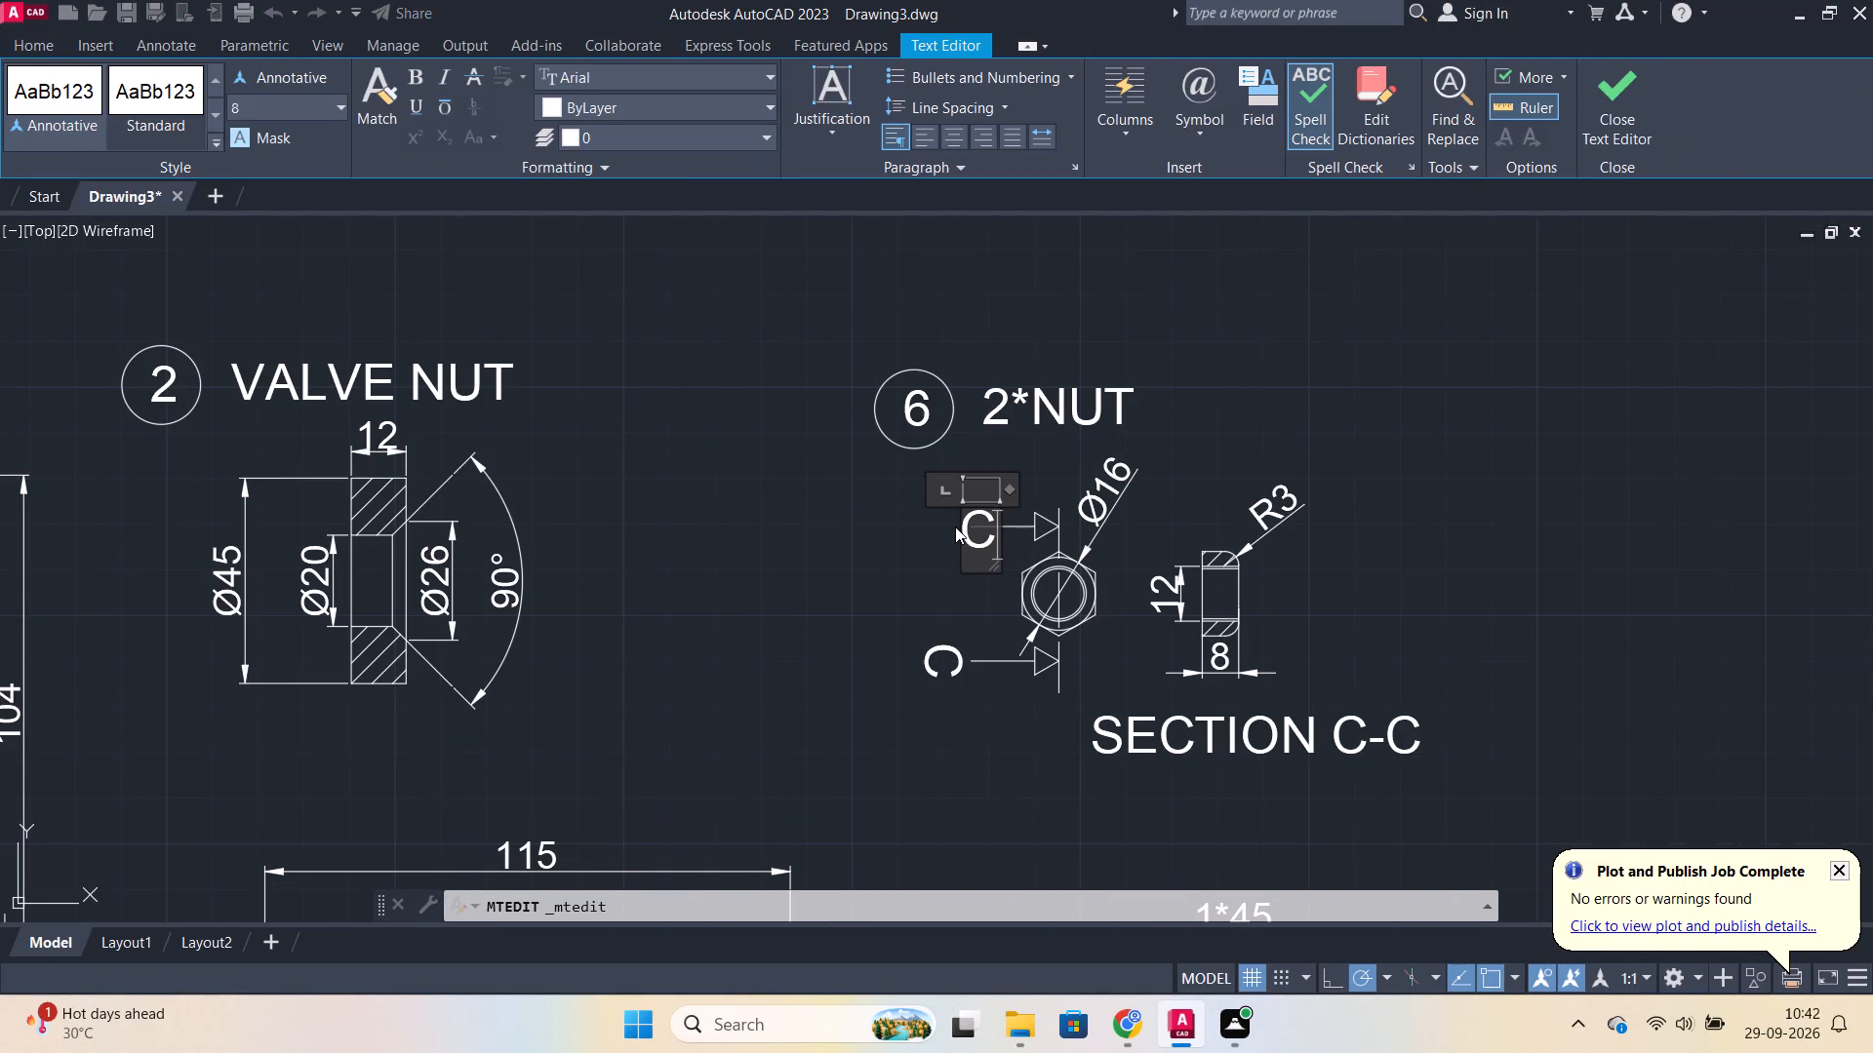
pyautogui.press('Escape')
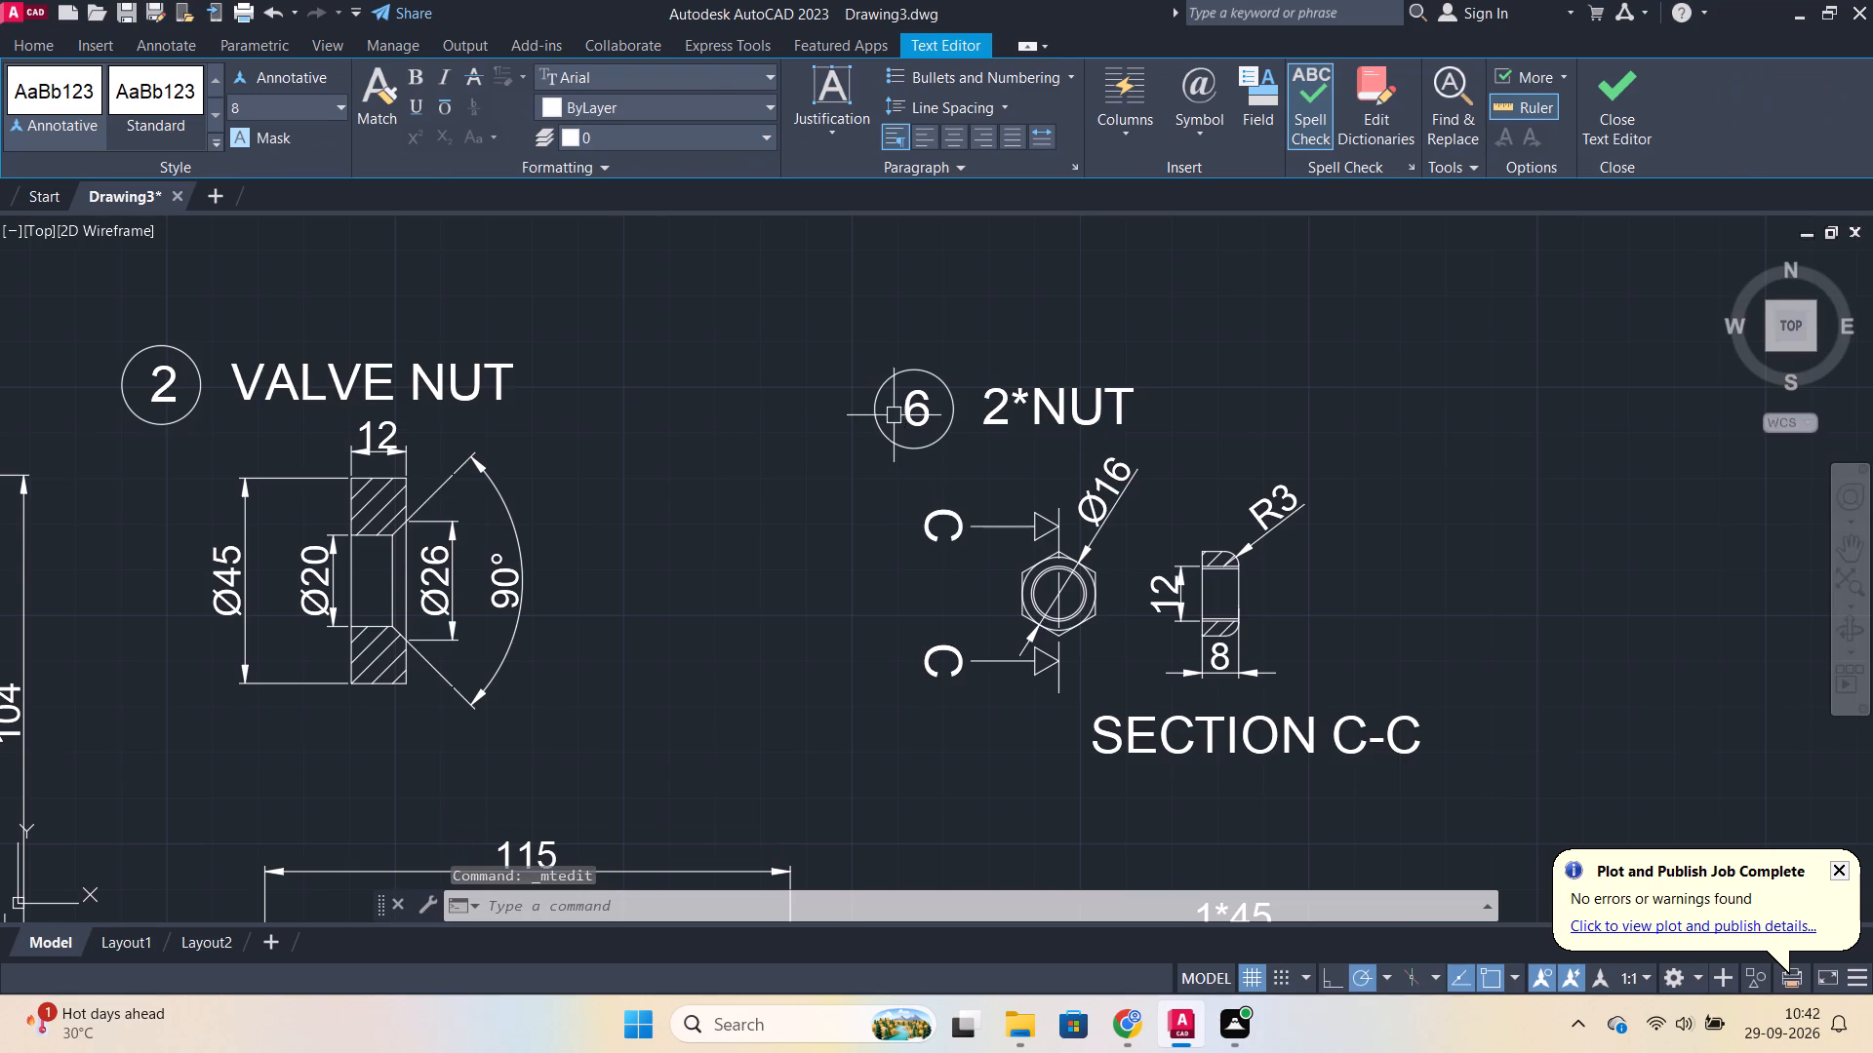
pyautogui.click(962, 519)
pyautogui.click(384, 76)
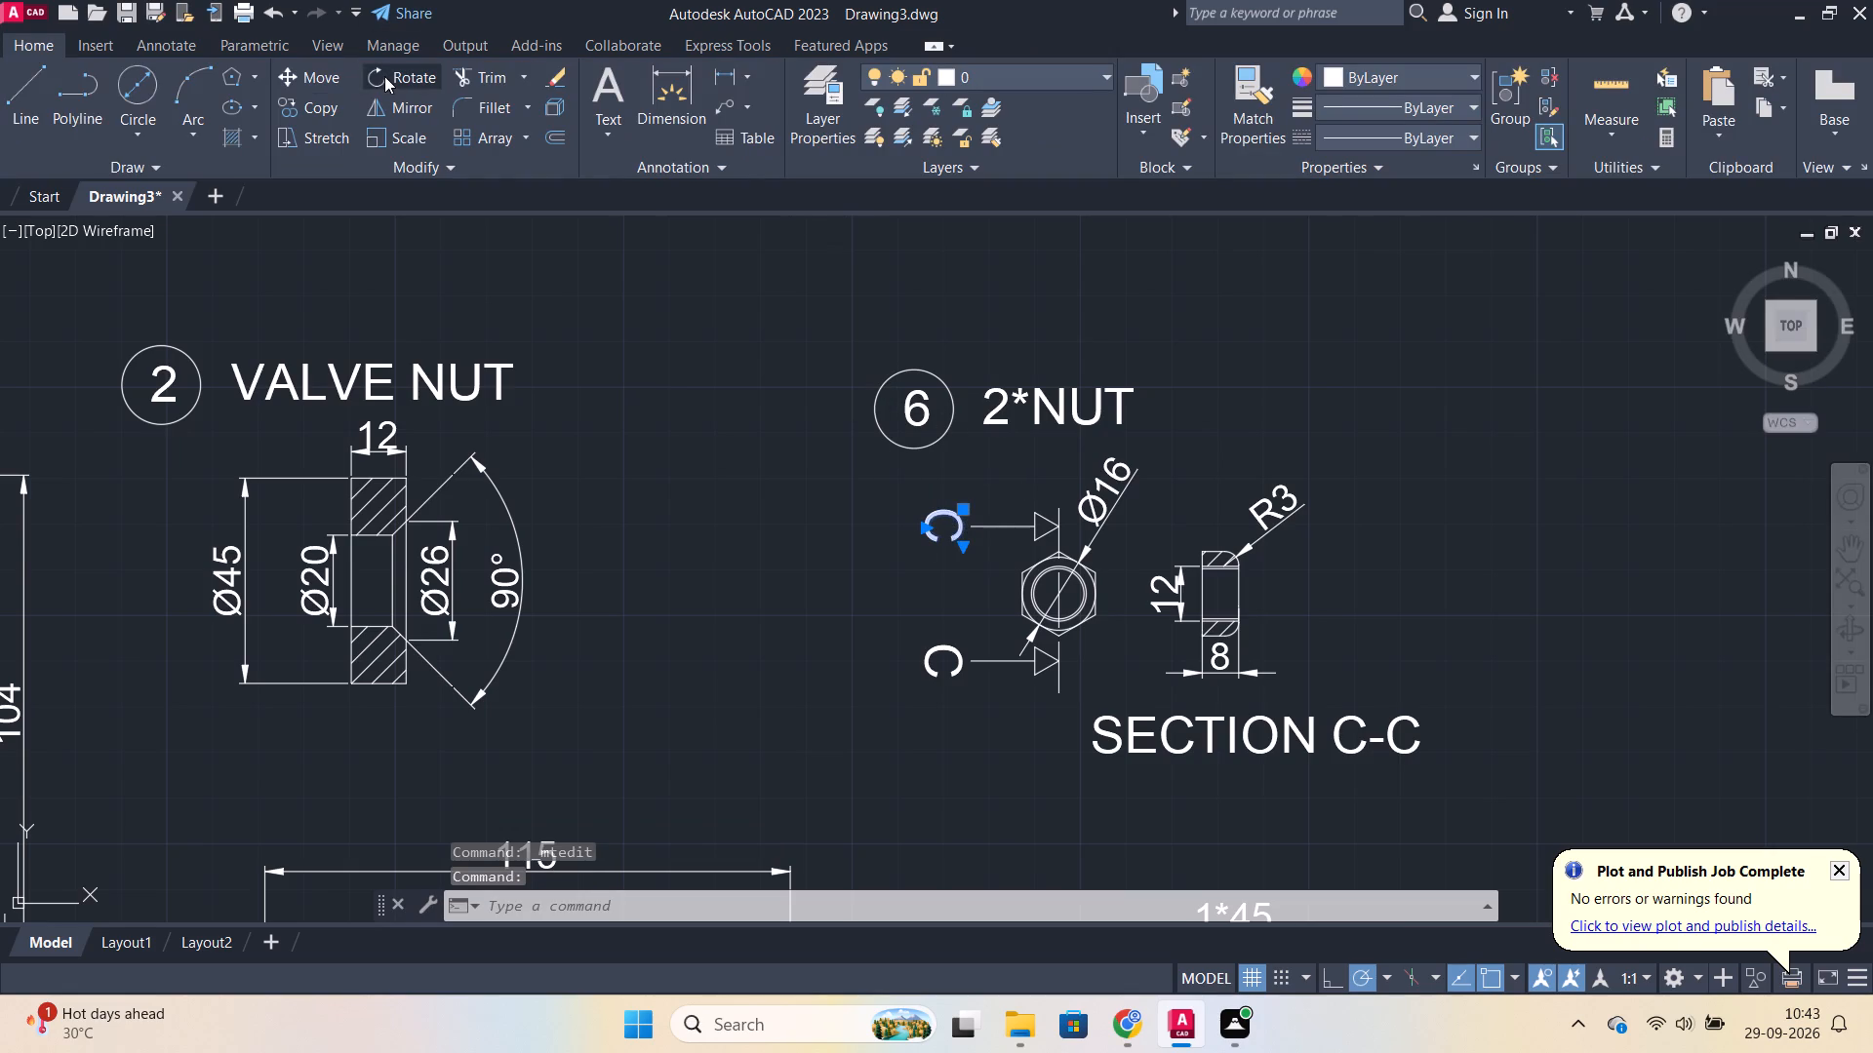
pyautogui.click(945, 526)
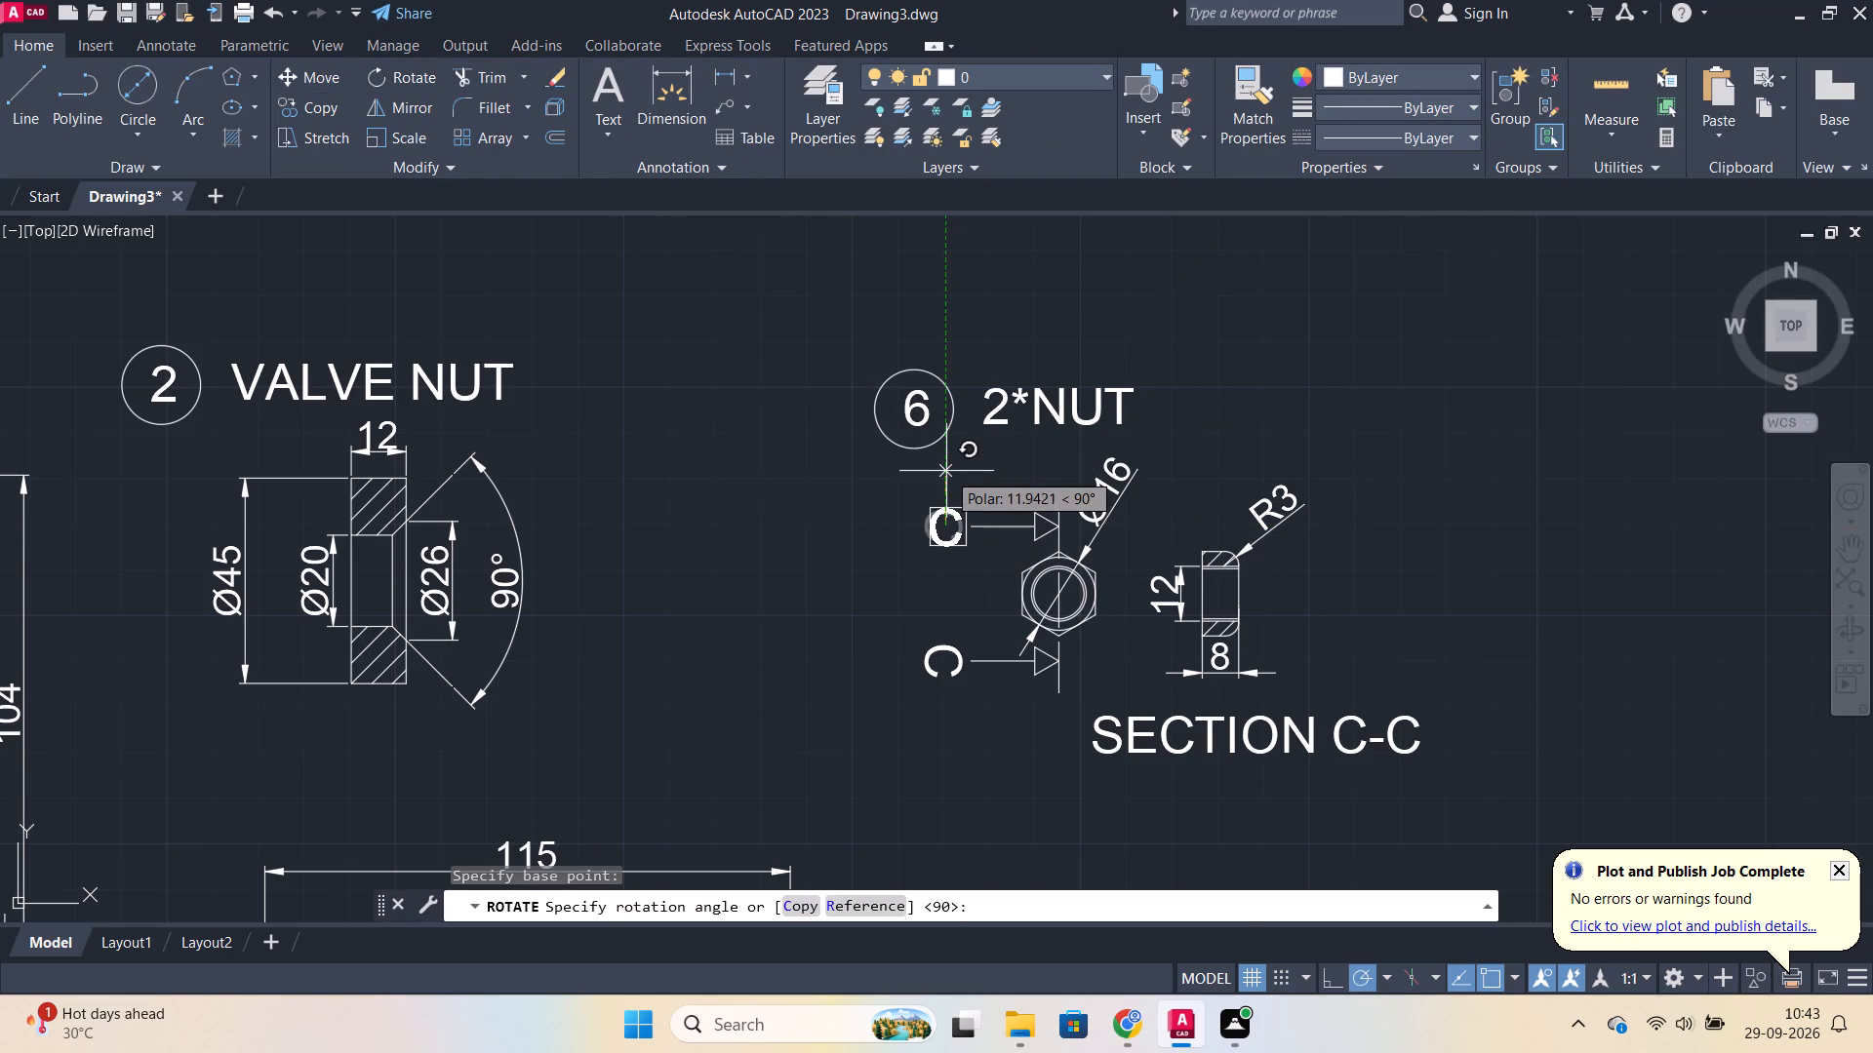
pyautogui.click(946, 471)
pyautogui.press('Escape')
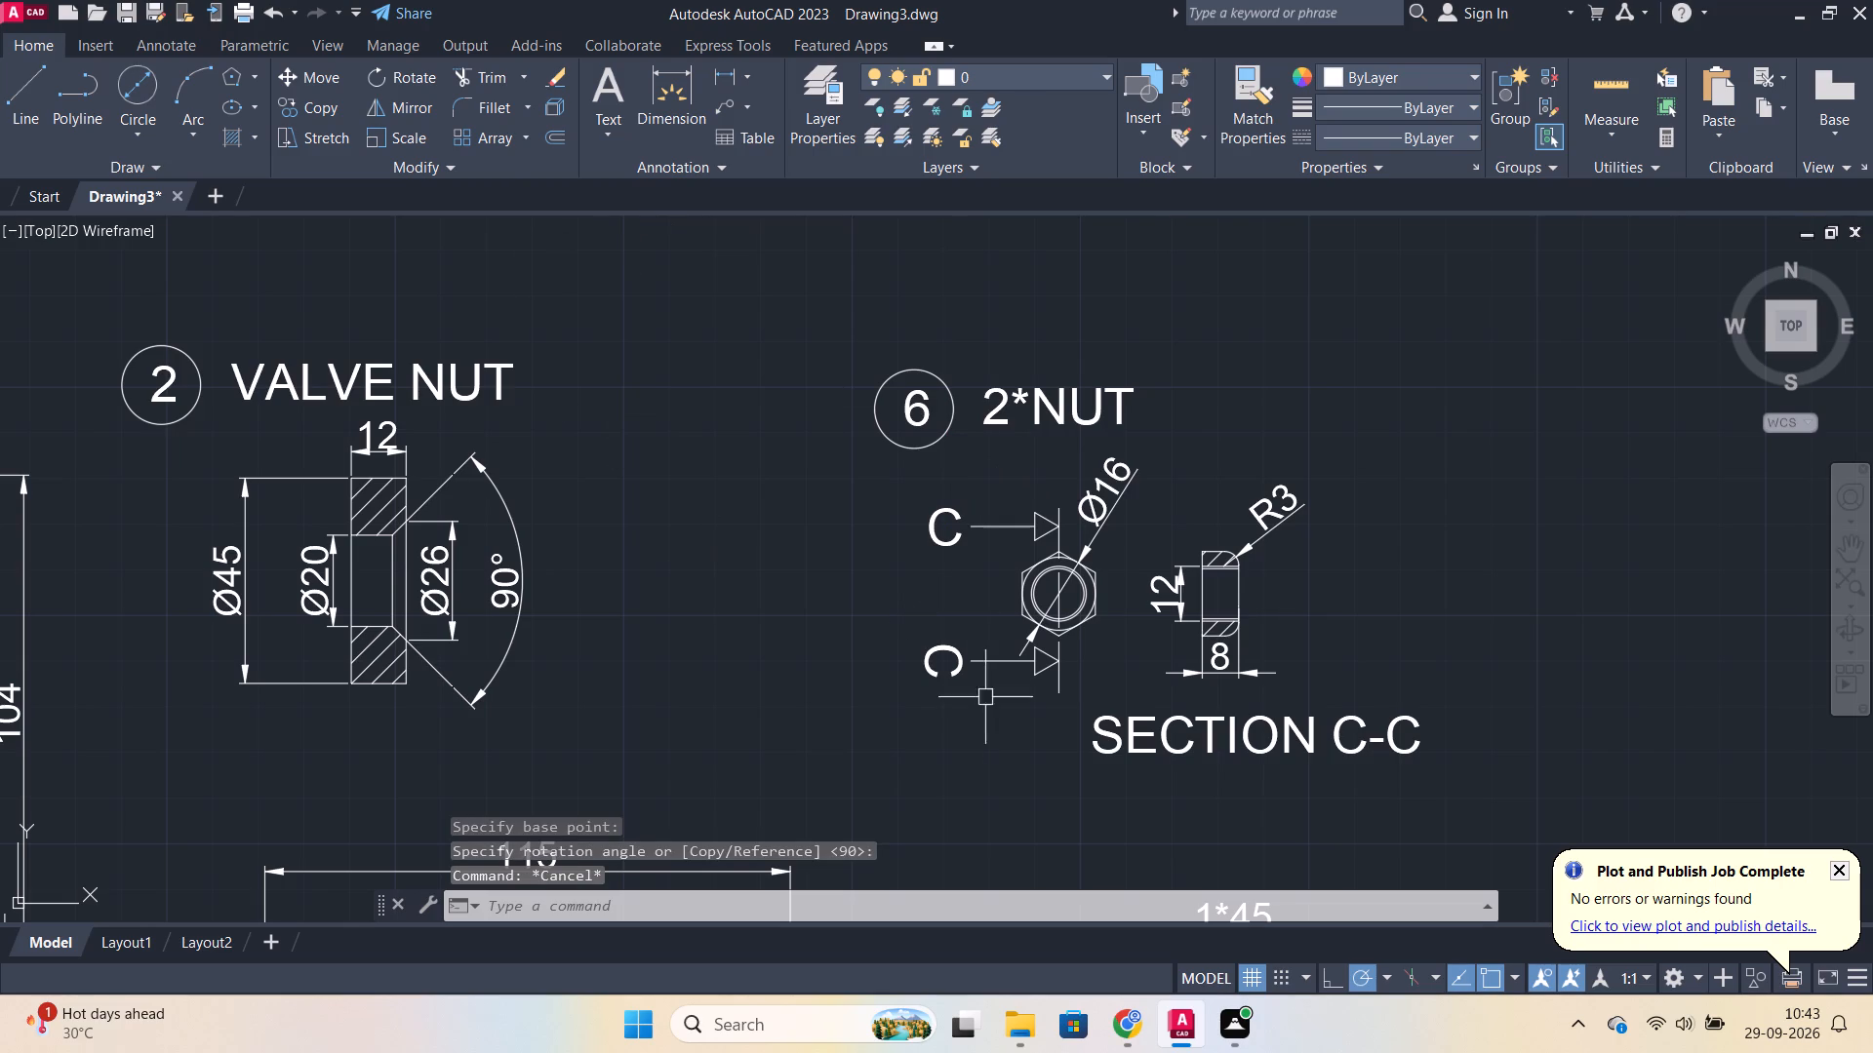
# Rotate the lower section letter C of the 2*NUT front view 90° so it reads upright.
pyautogui.click(961, 654)
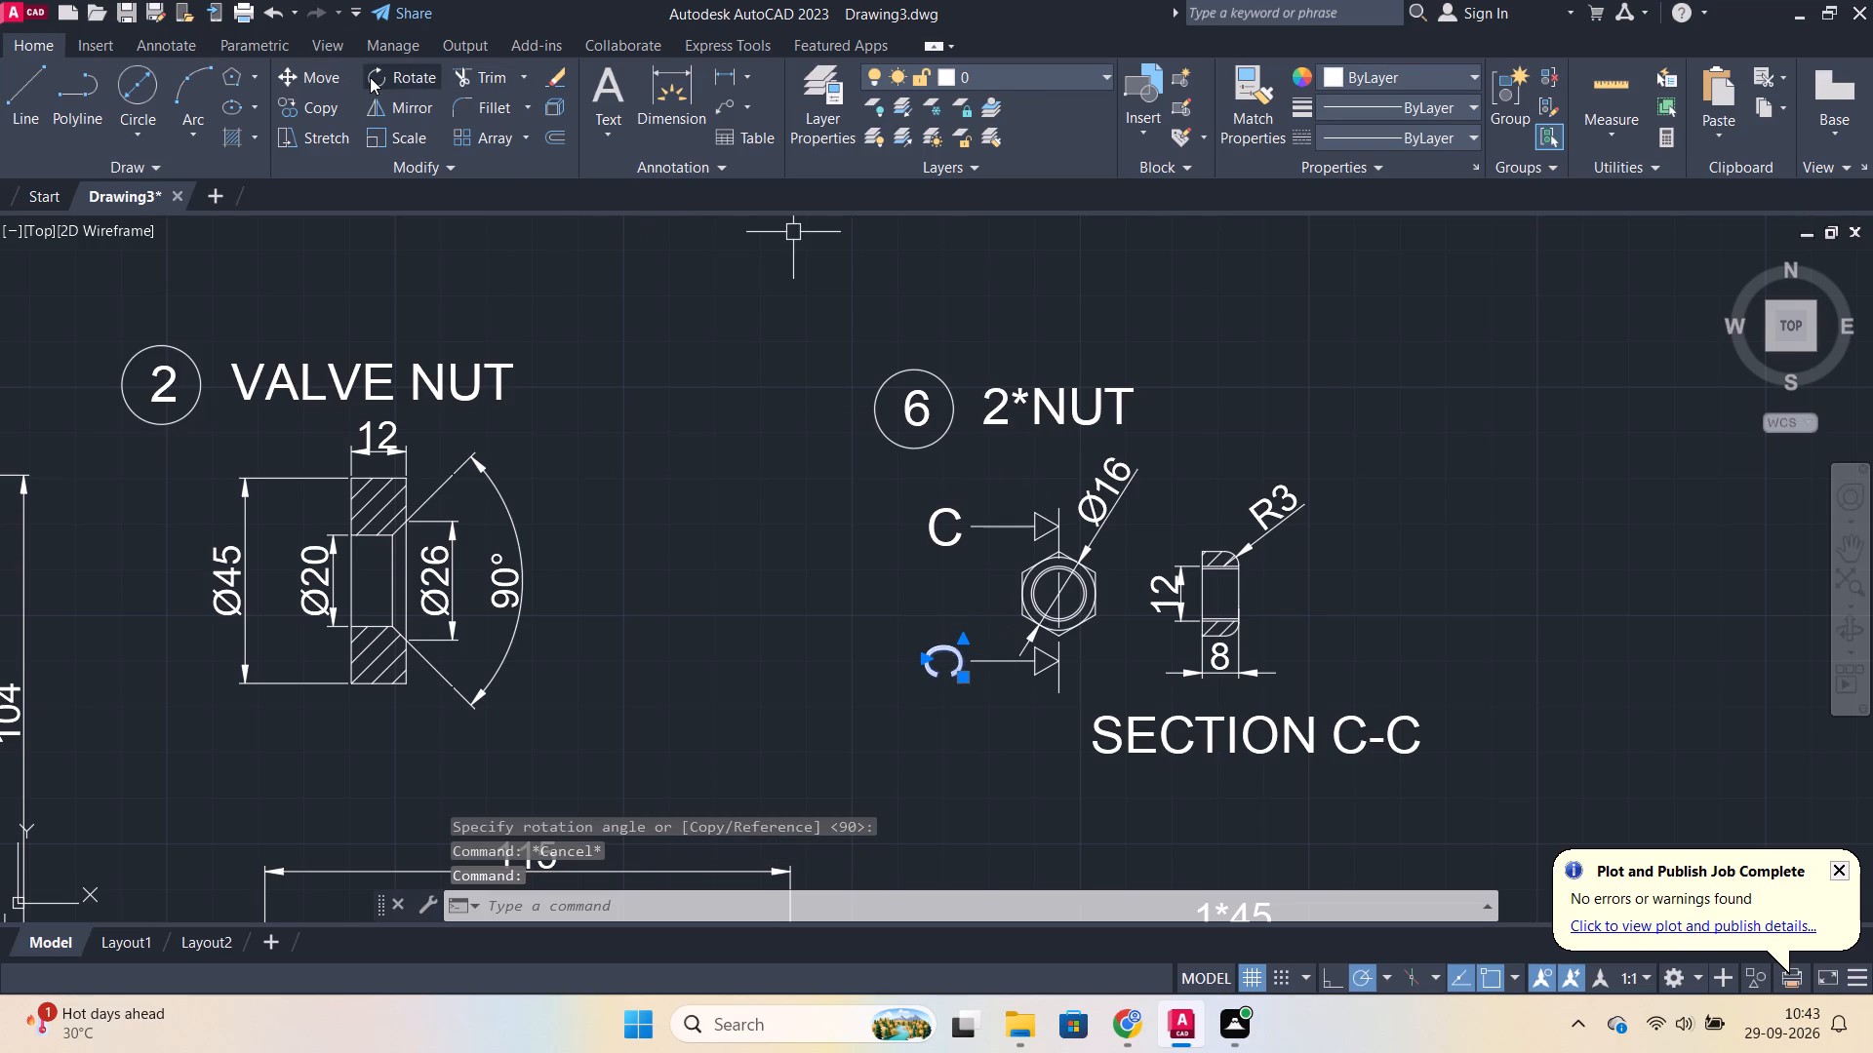
pyautogui.click(370, 77)
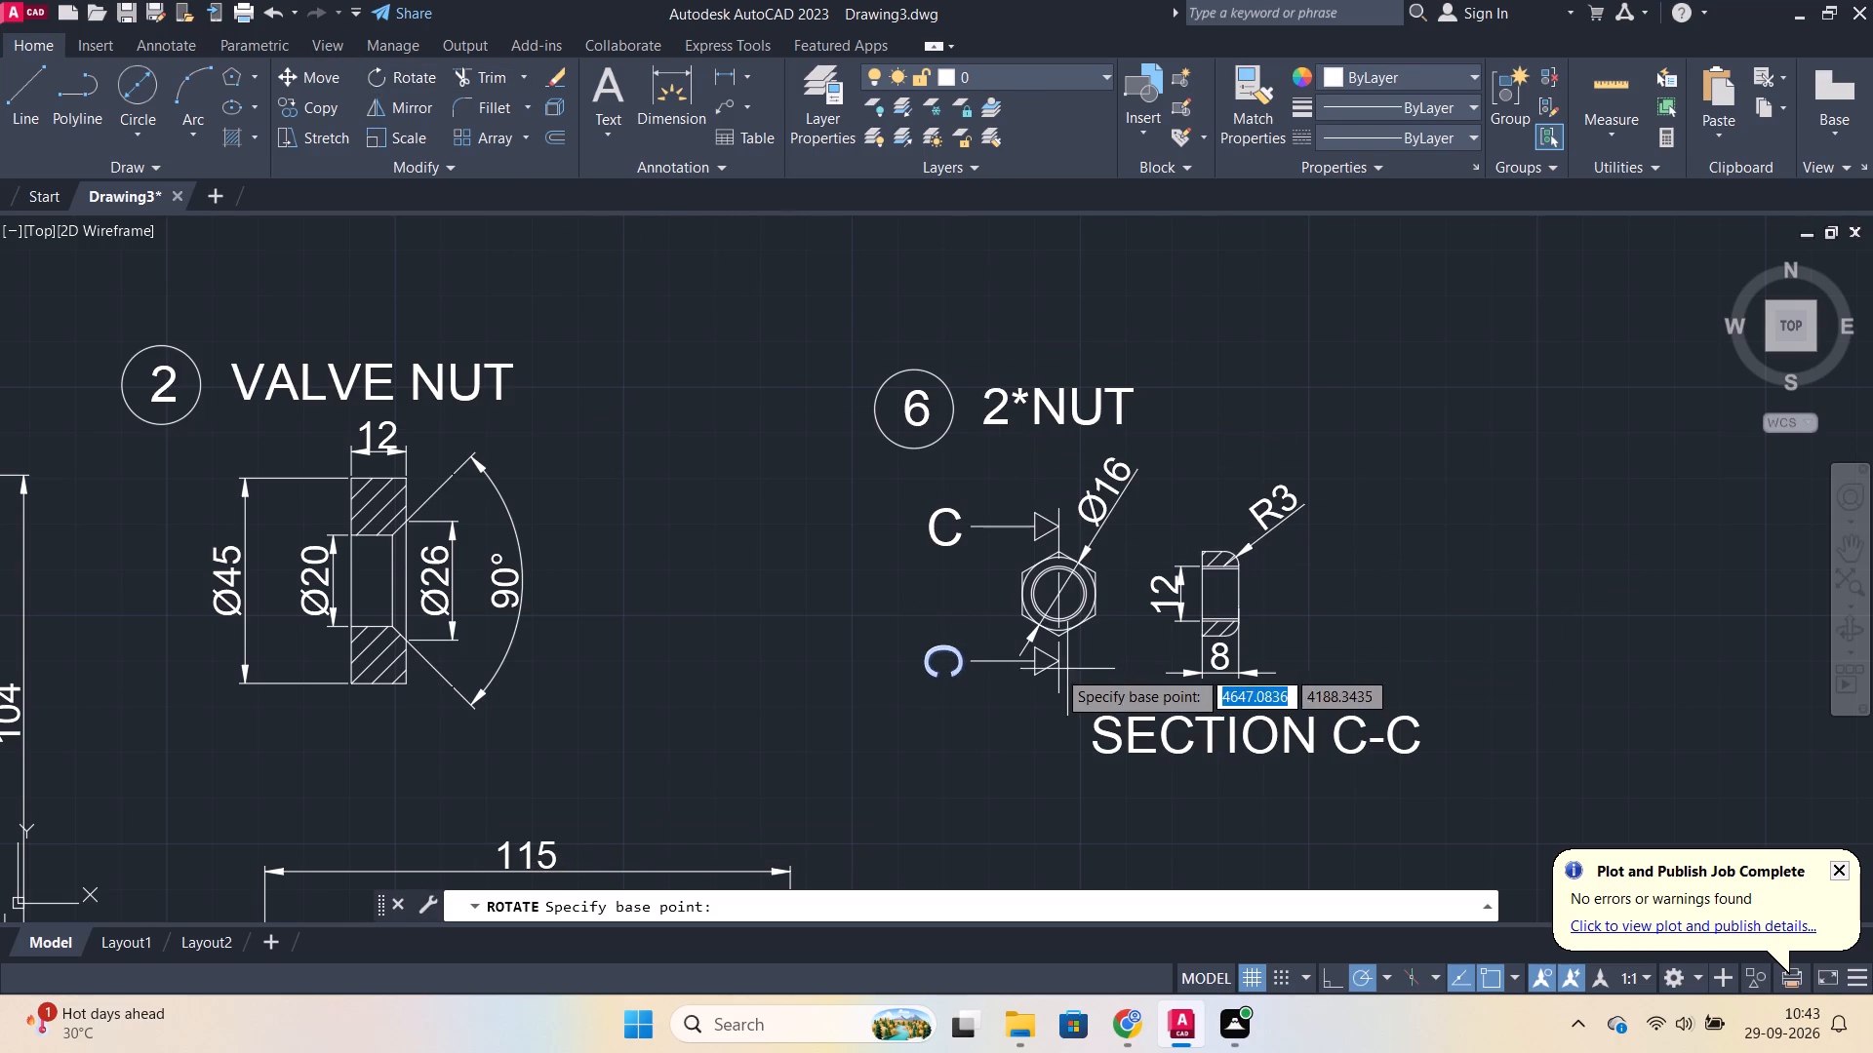
pyautogui.click(948, 662)
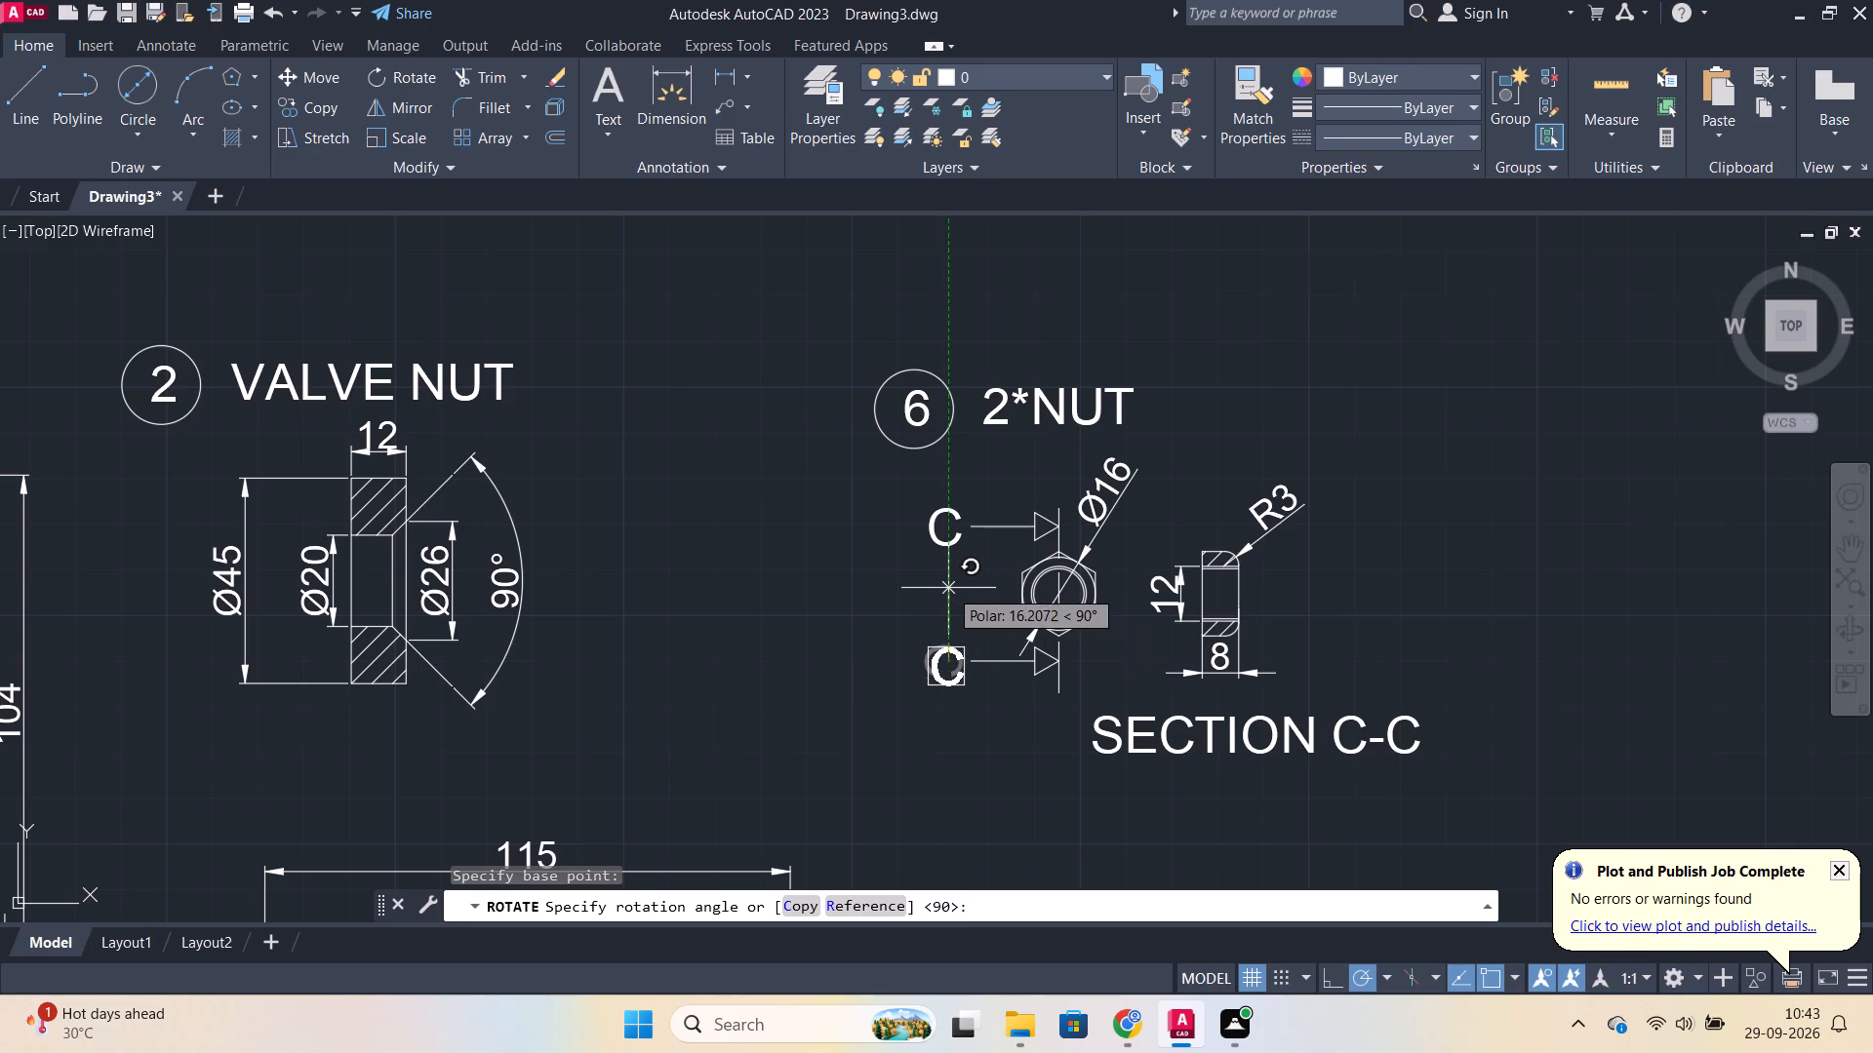
pyautogui.click(948, 588)
pyautogui.scroll(-1, 1233, 476)
pyautogui.press('Escape')
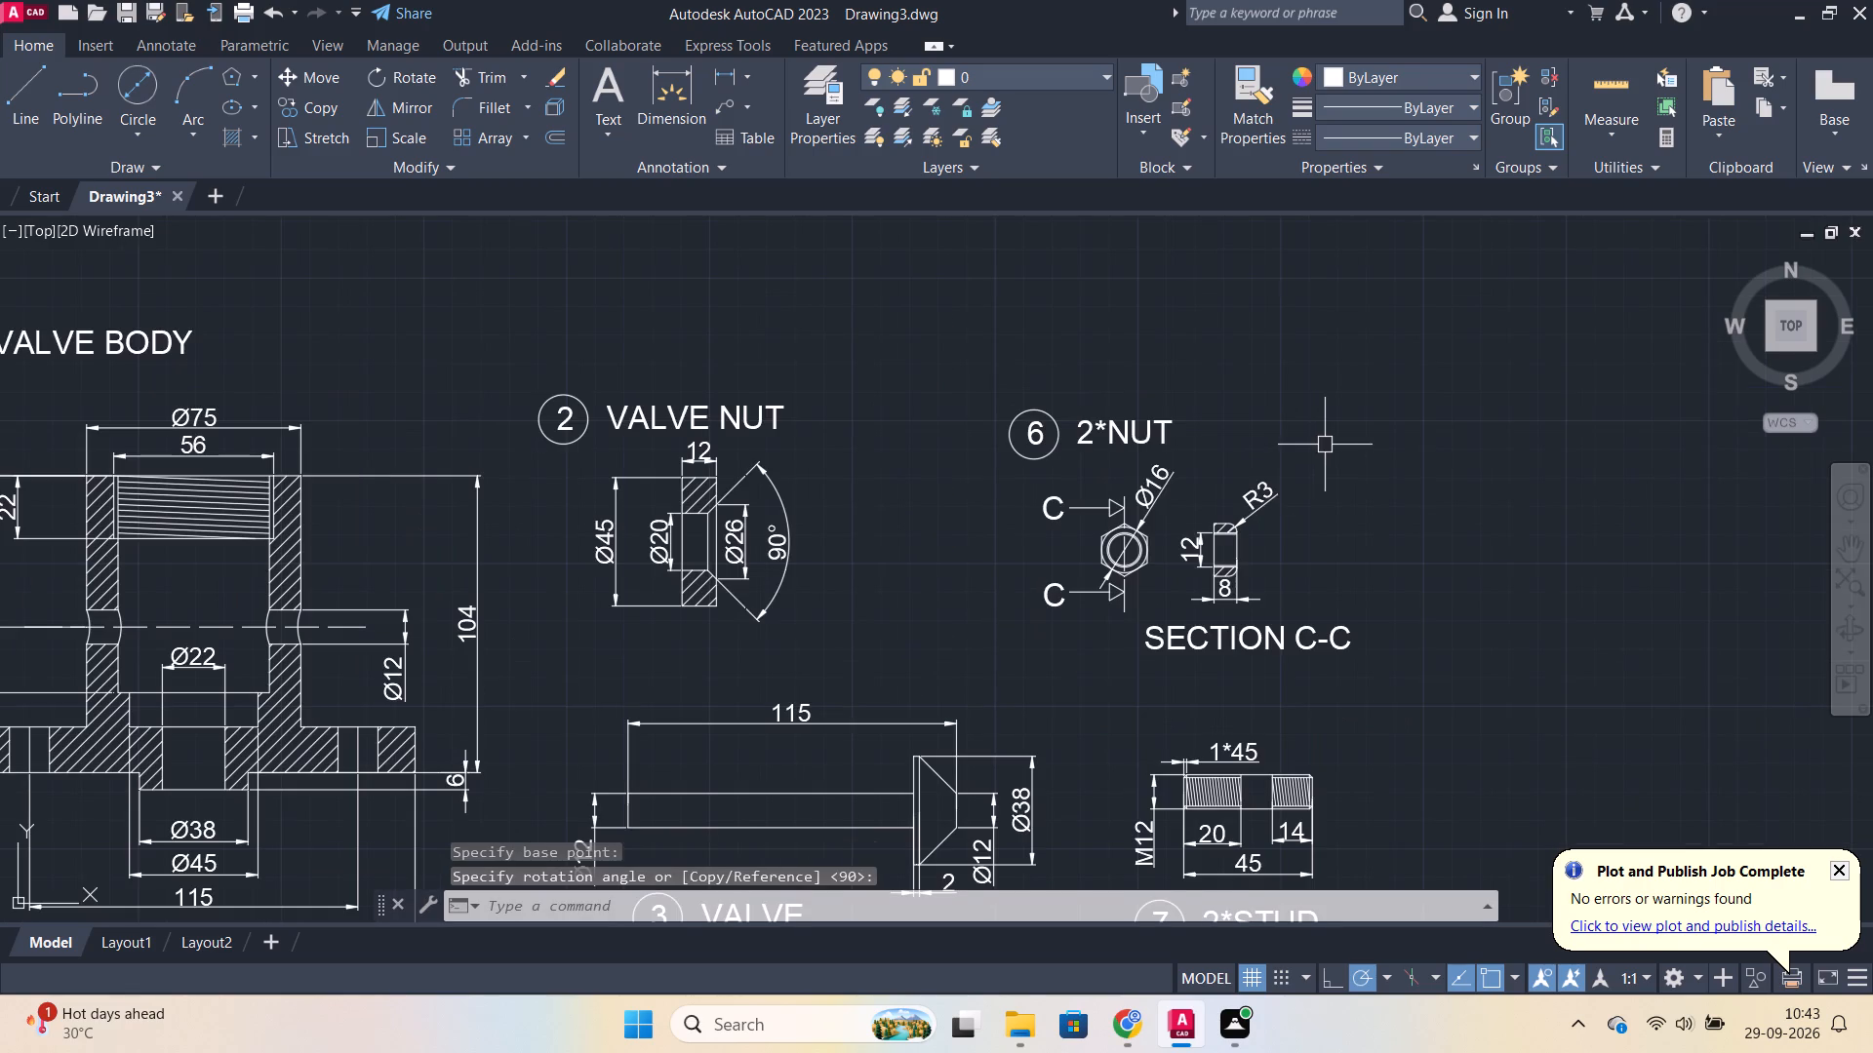
# Trim the pairs of horizontal lines crossing the 16 mm wide flange, both above and below the bore in the hexagonal part's side view.
pyautogui.scroll(-1, 1406, 447)
pyautogui.moveTo(1115, 537); pyautogui.dragTo(1181, 246, button='middle')
pyautogui.scroll(1, 1533, 349)
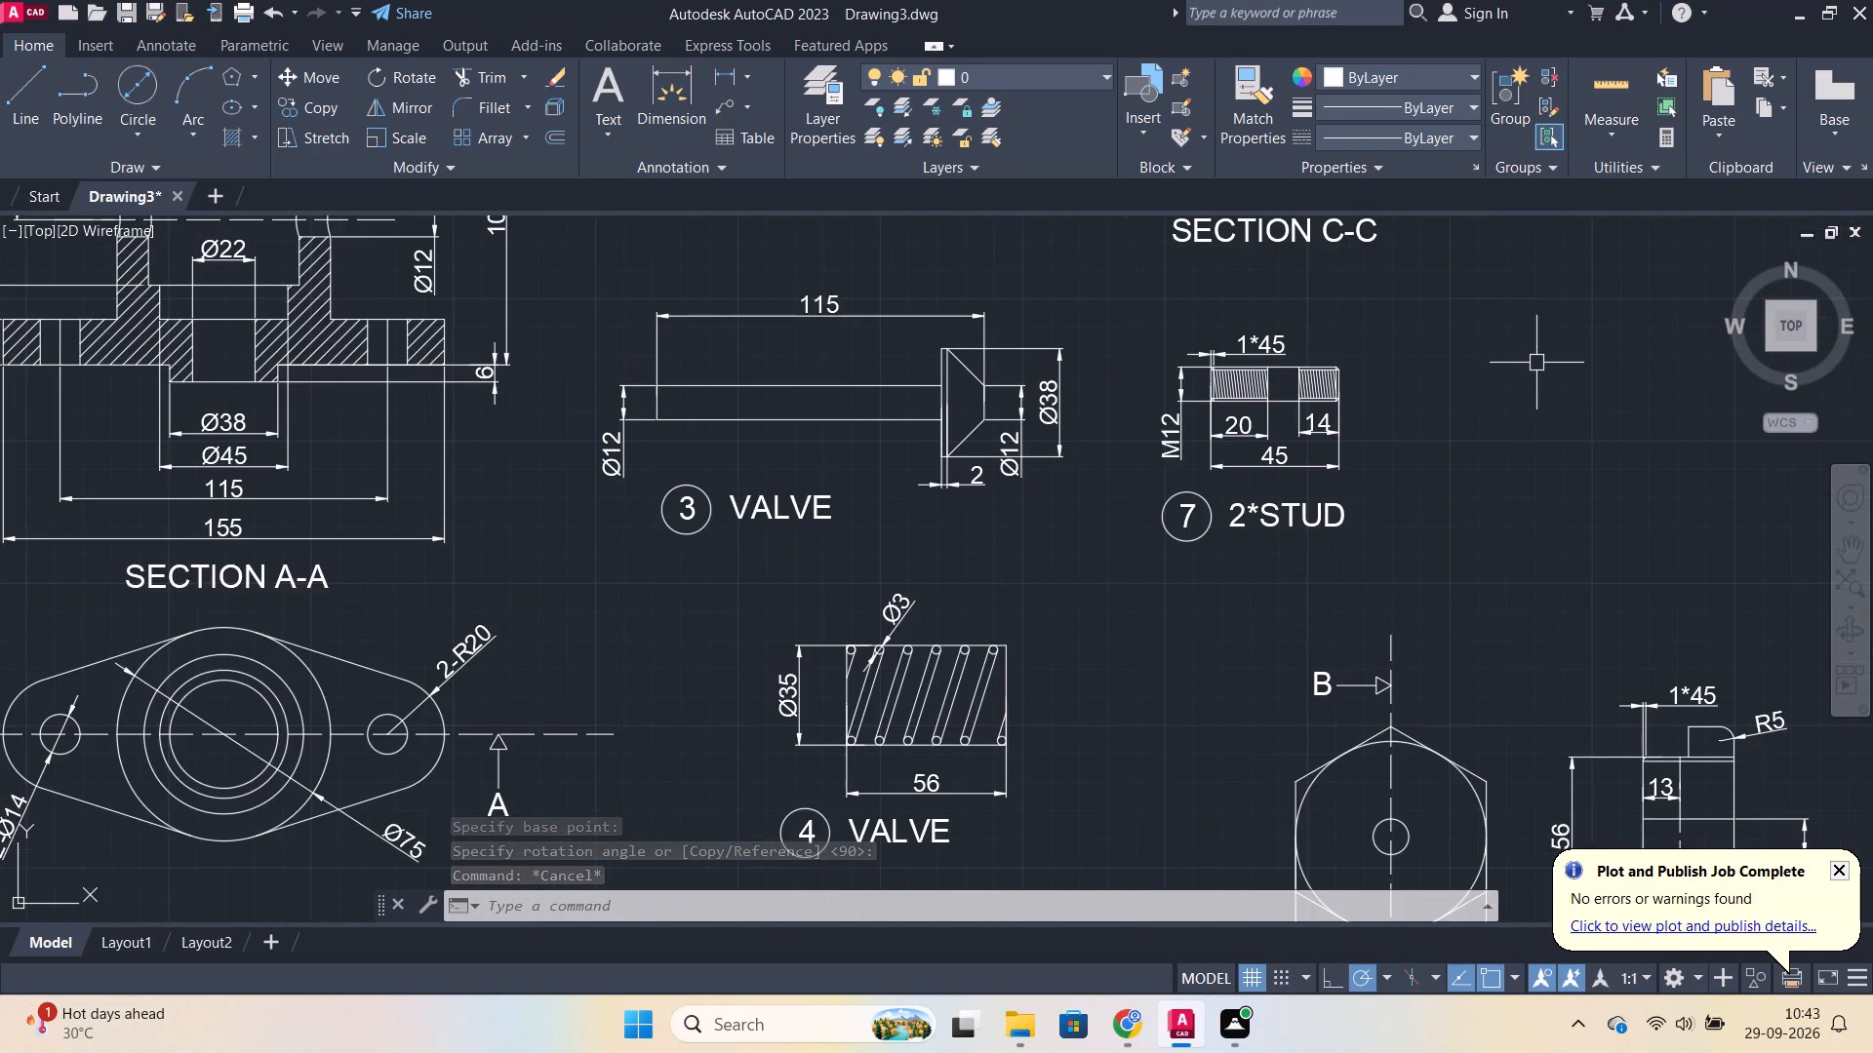
pyautogui.moveTo(1529, 363); pyautogui.dragTo(1259, 166, button='middle')
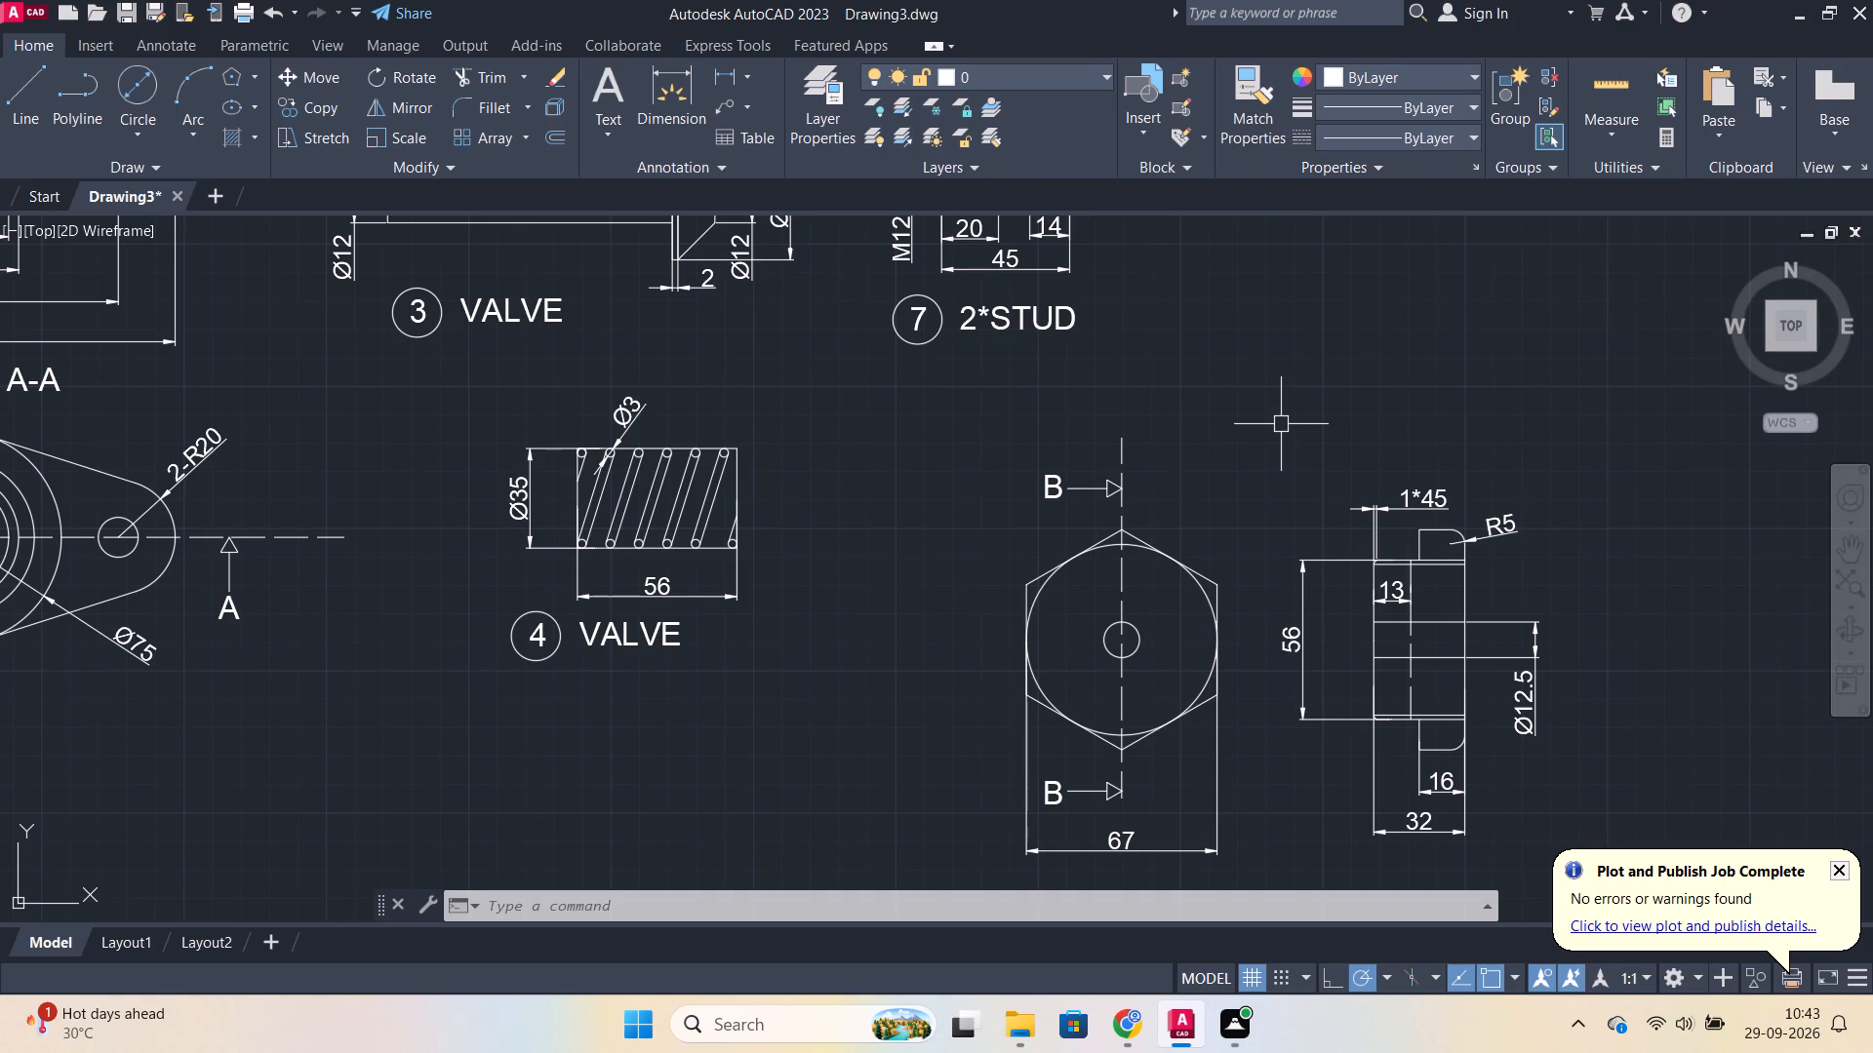
pyautogui.moveTo(1484, 475); pyautogui.dragTo(1302, 304, button='middle')
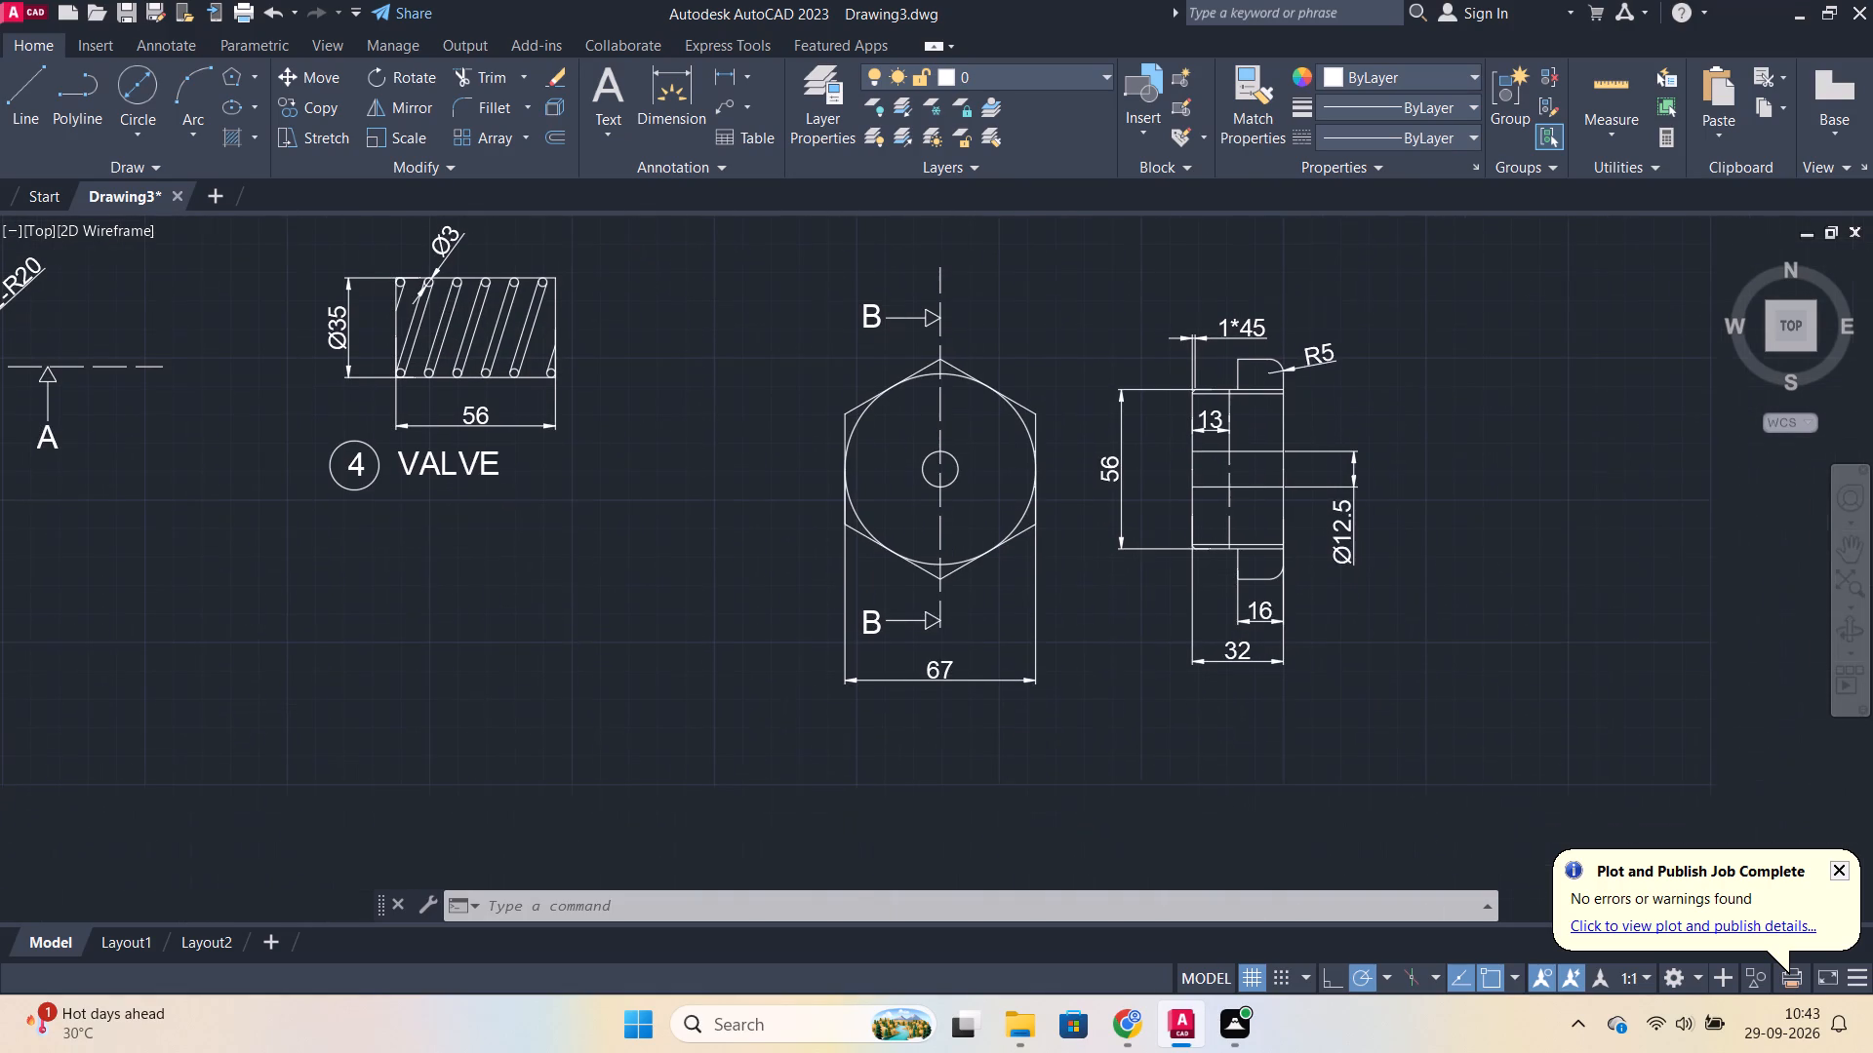
pyautogui.click(241, 129)
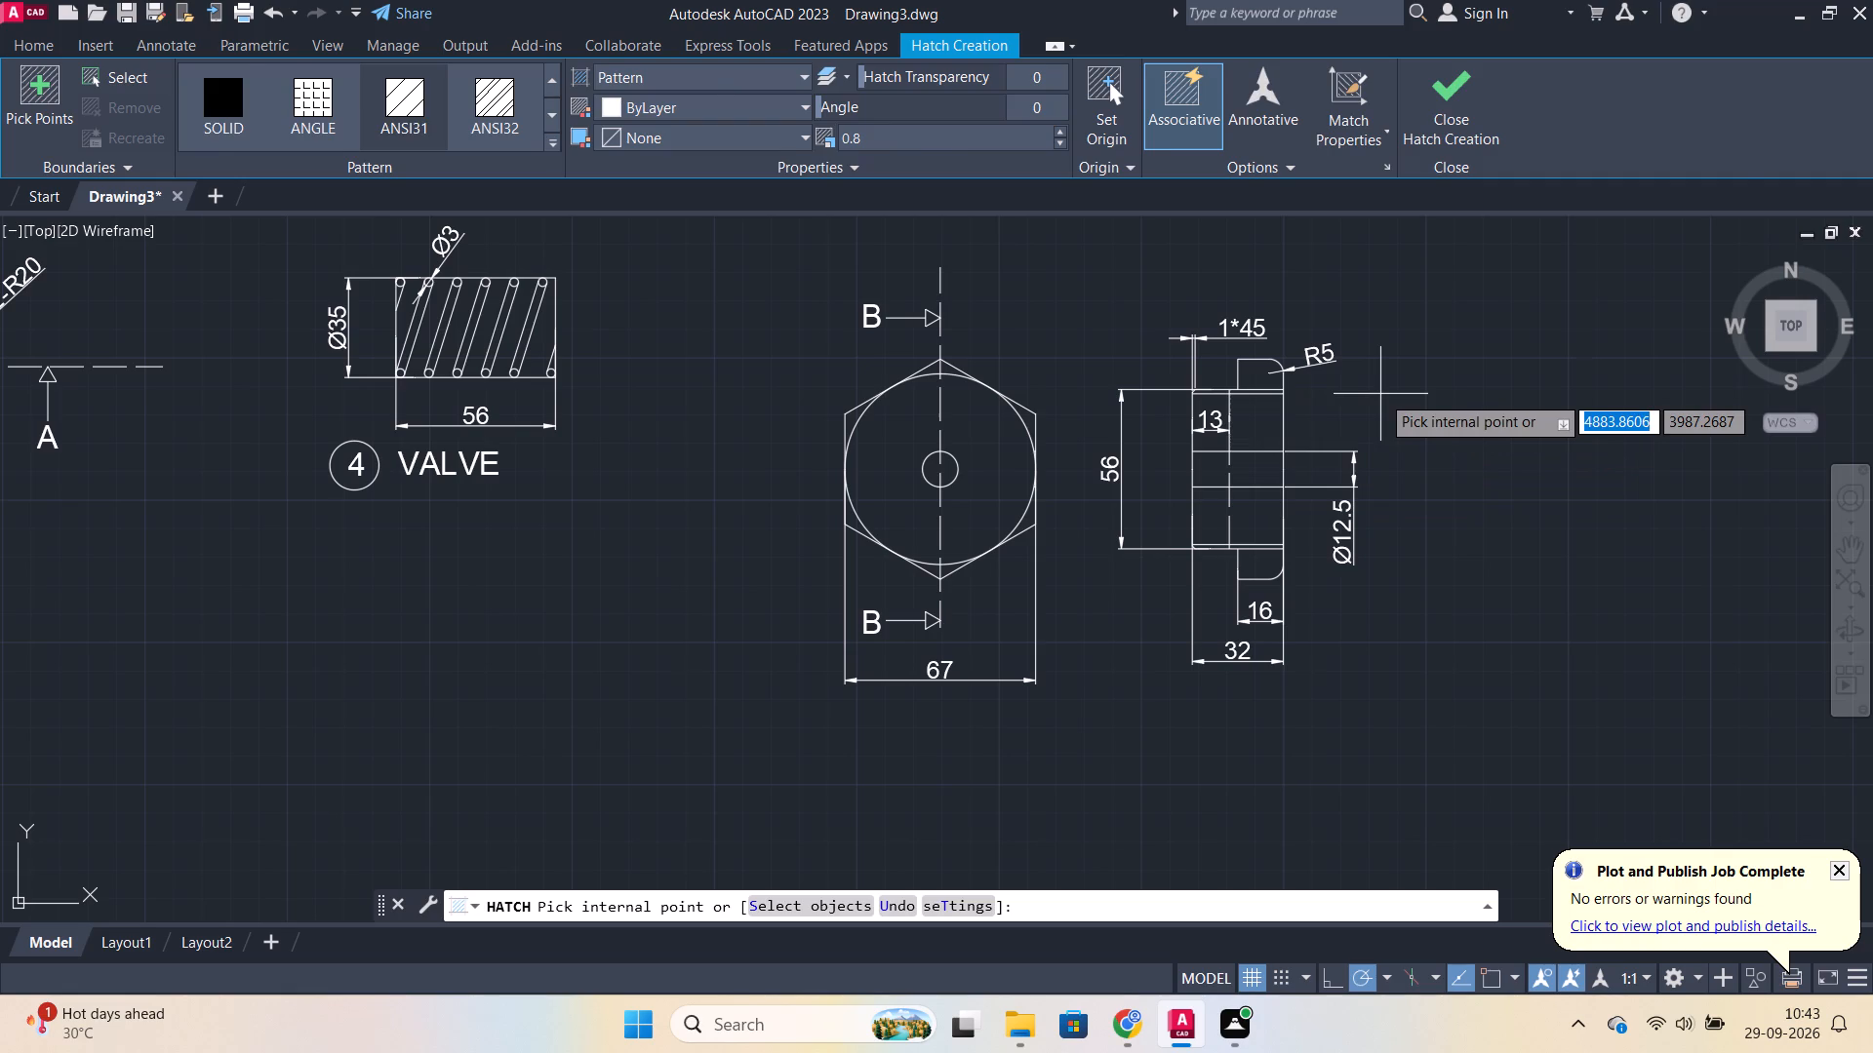
pyautogui.press('Escape')
pyautogui.write('TR')
pyautogui.press('Return')
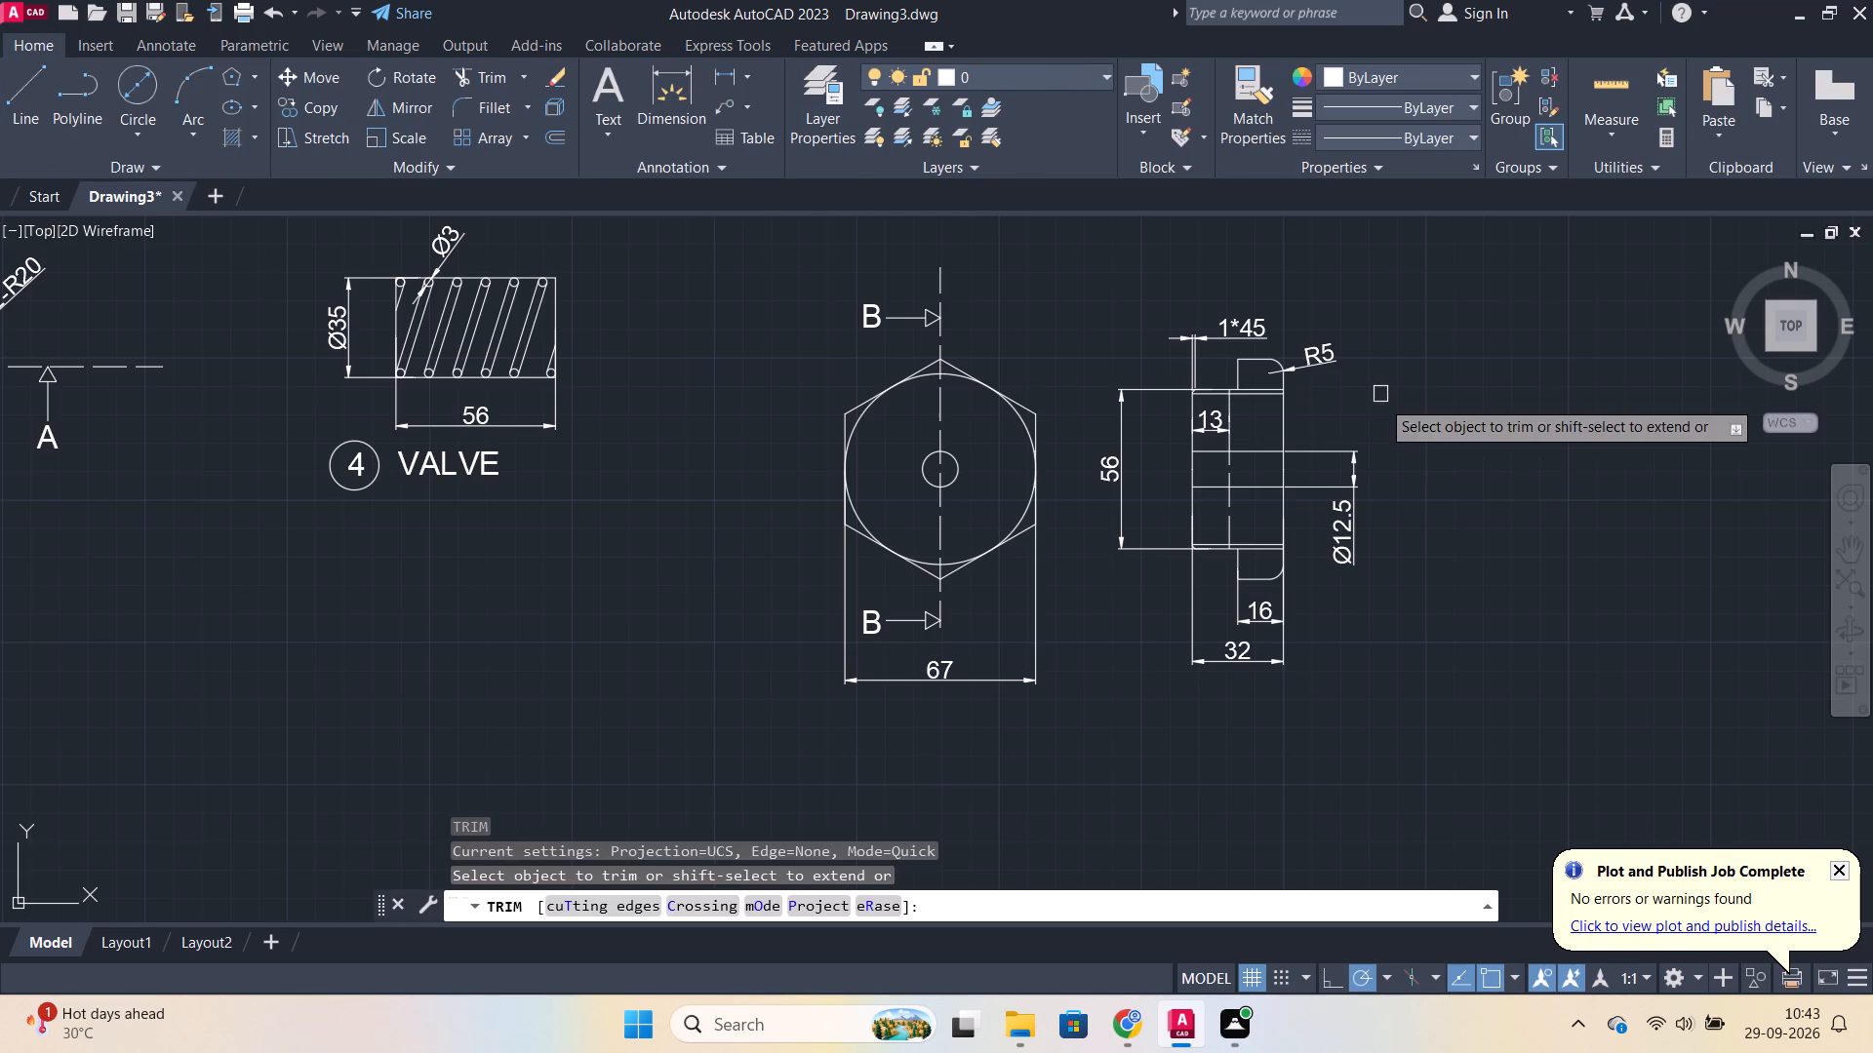
pyautogui.scroll(3, 1268, 542)
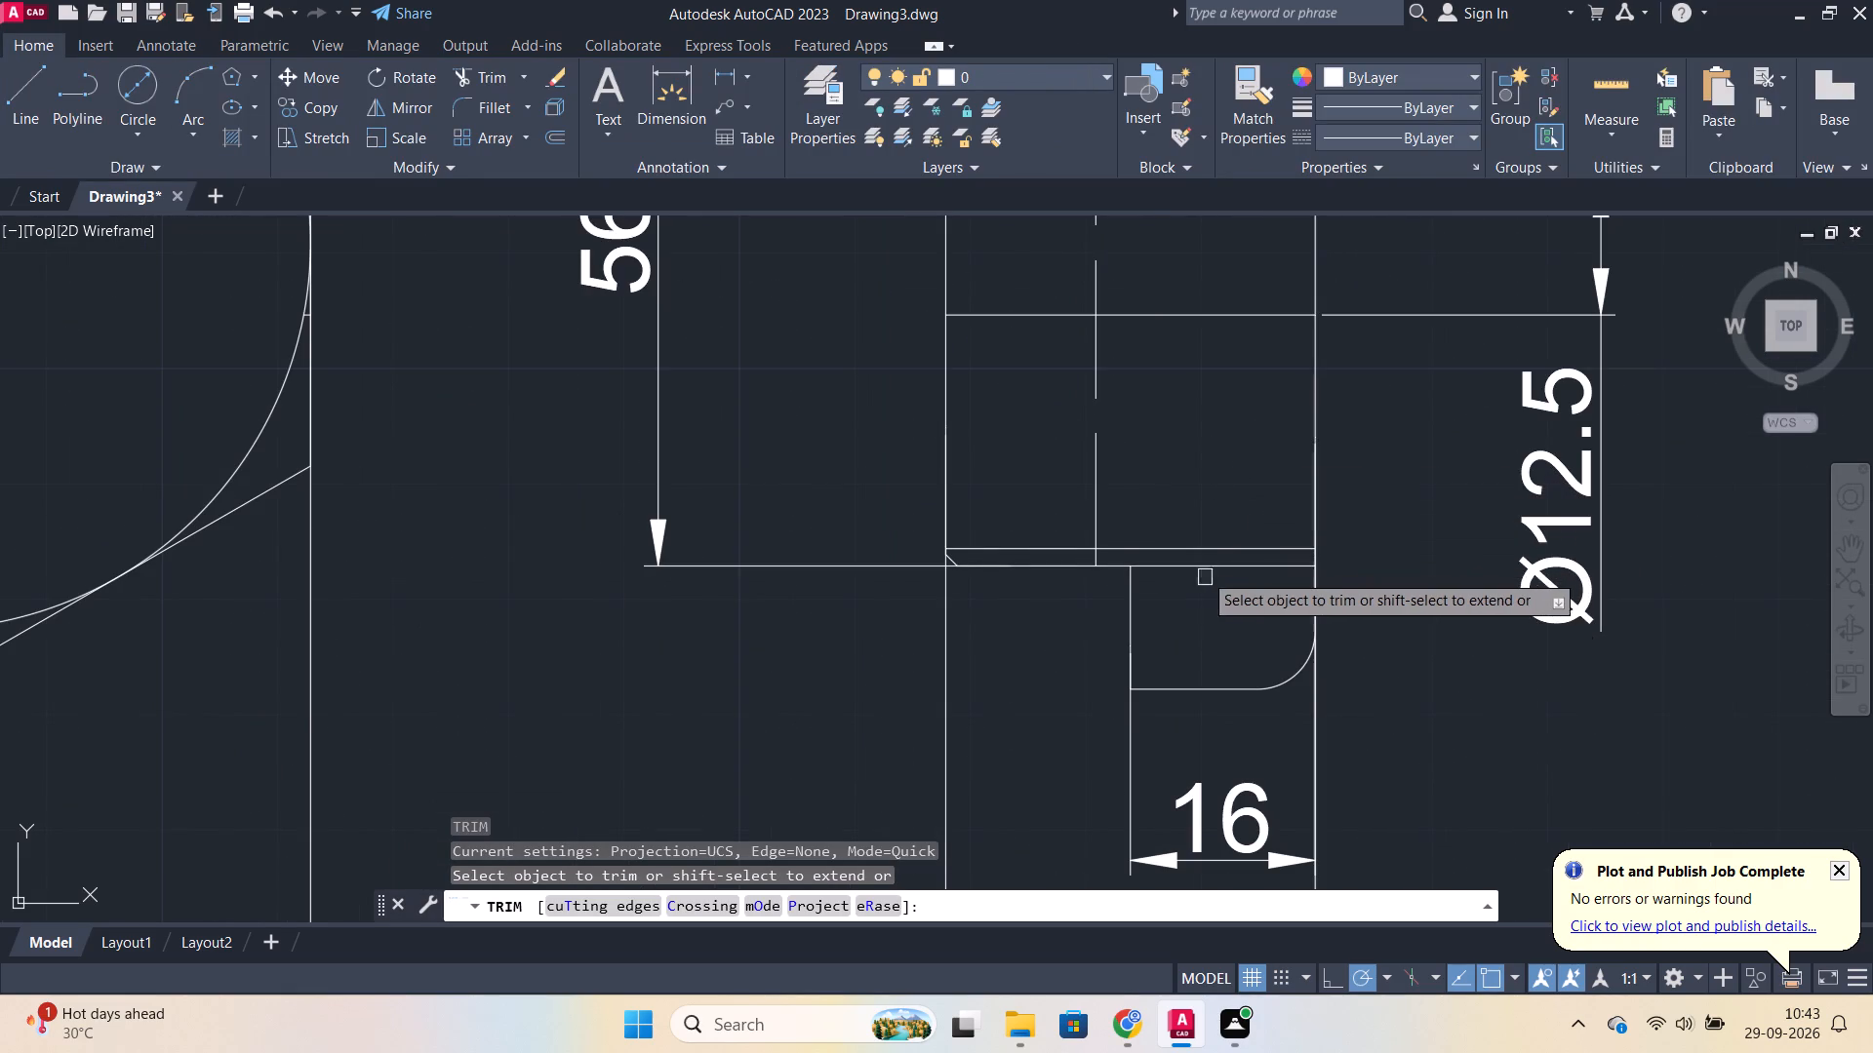
pyautogui.click(1192, 561)
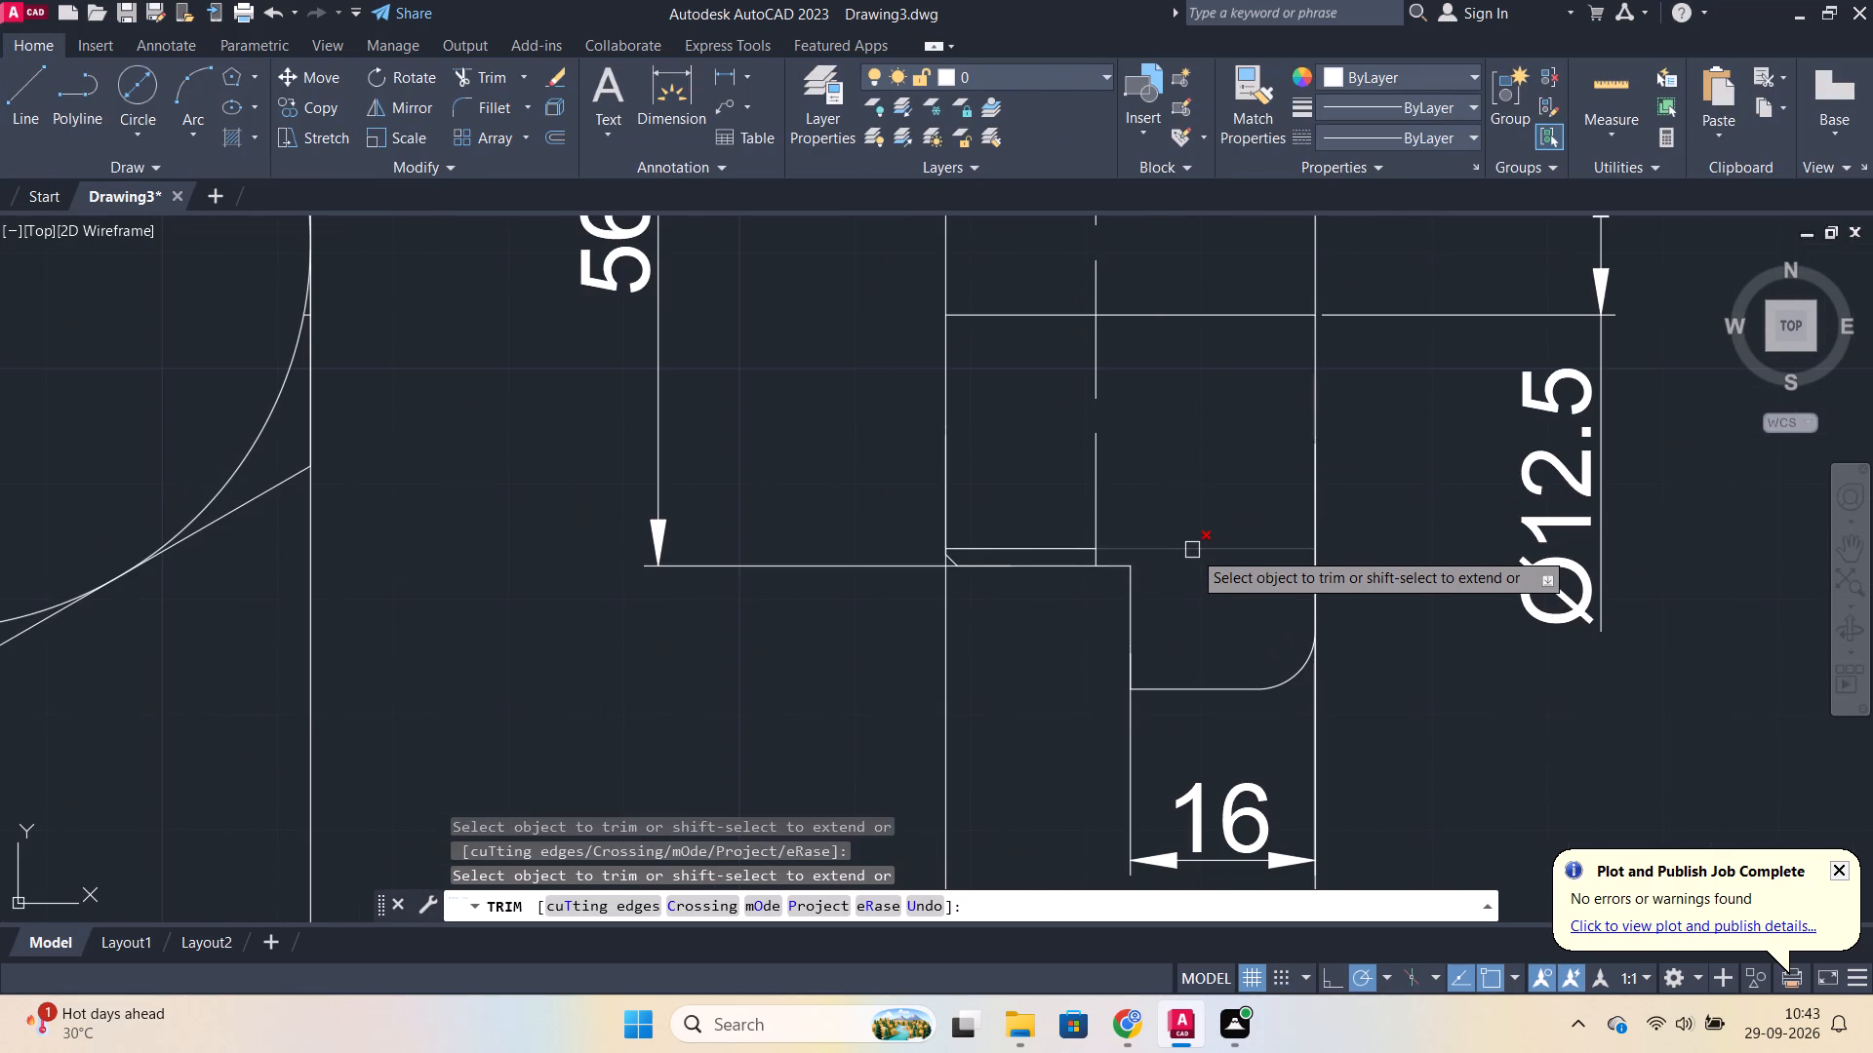
pyautogui.click(1192, 550)
pyautogui.scroll(-2, 1193, 493)
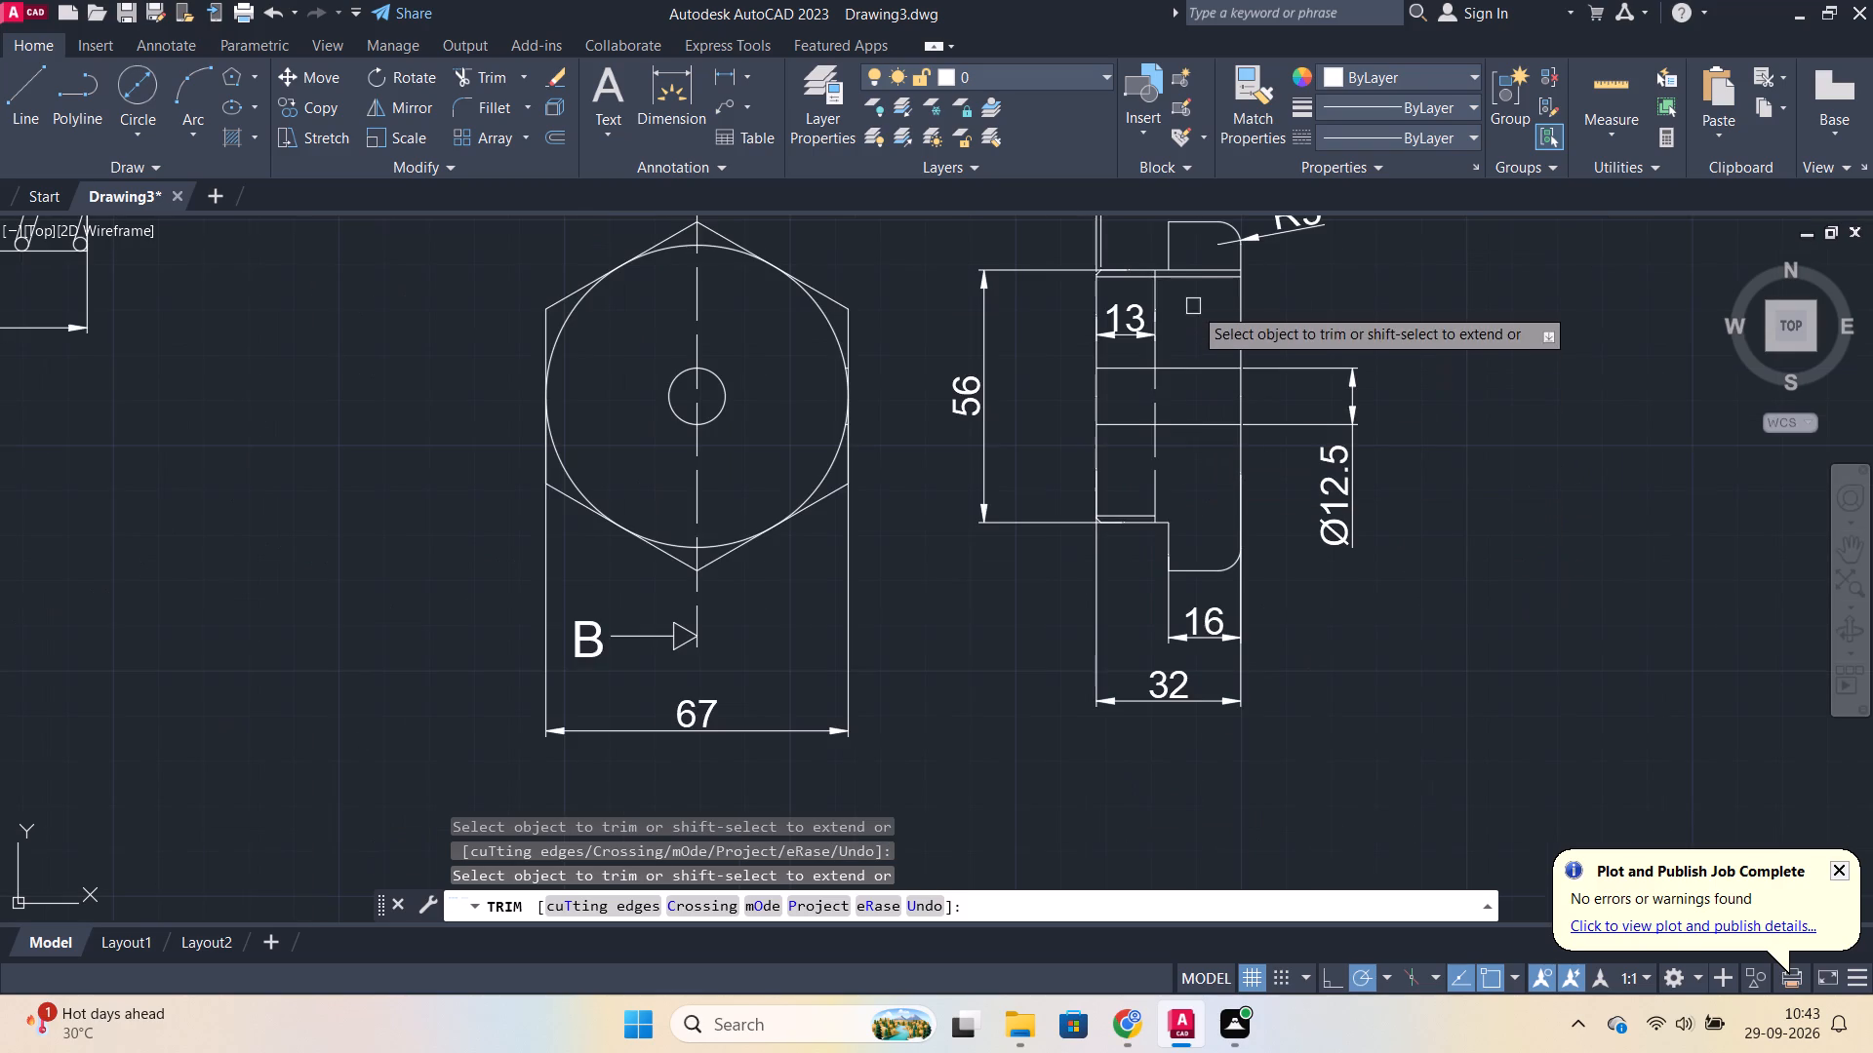
pyautogui.click(1194, 274)
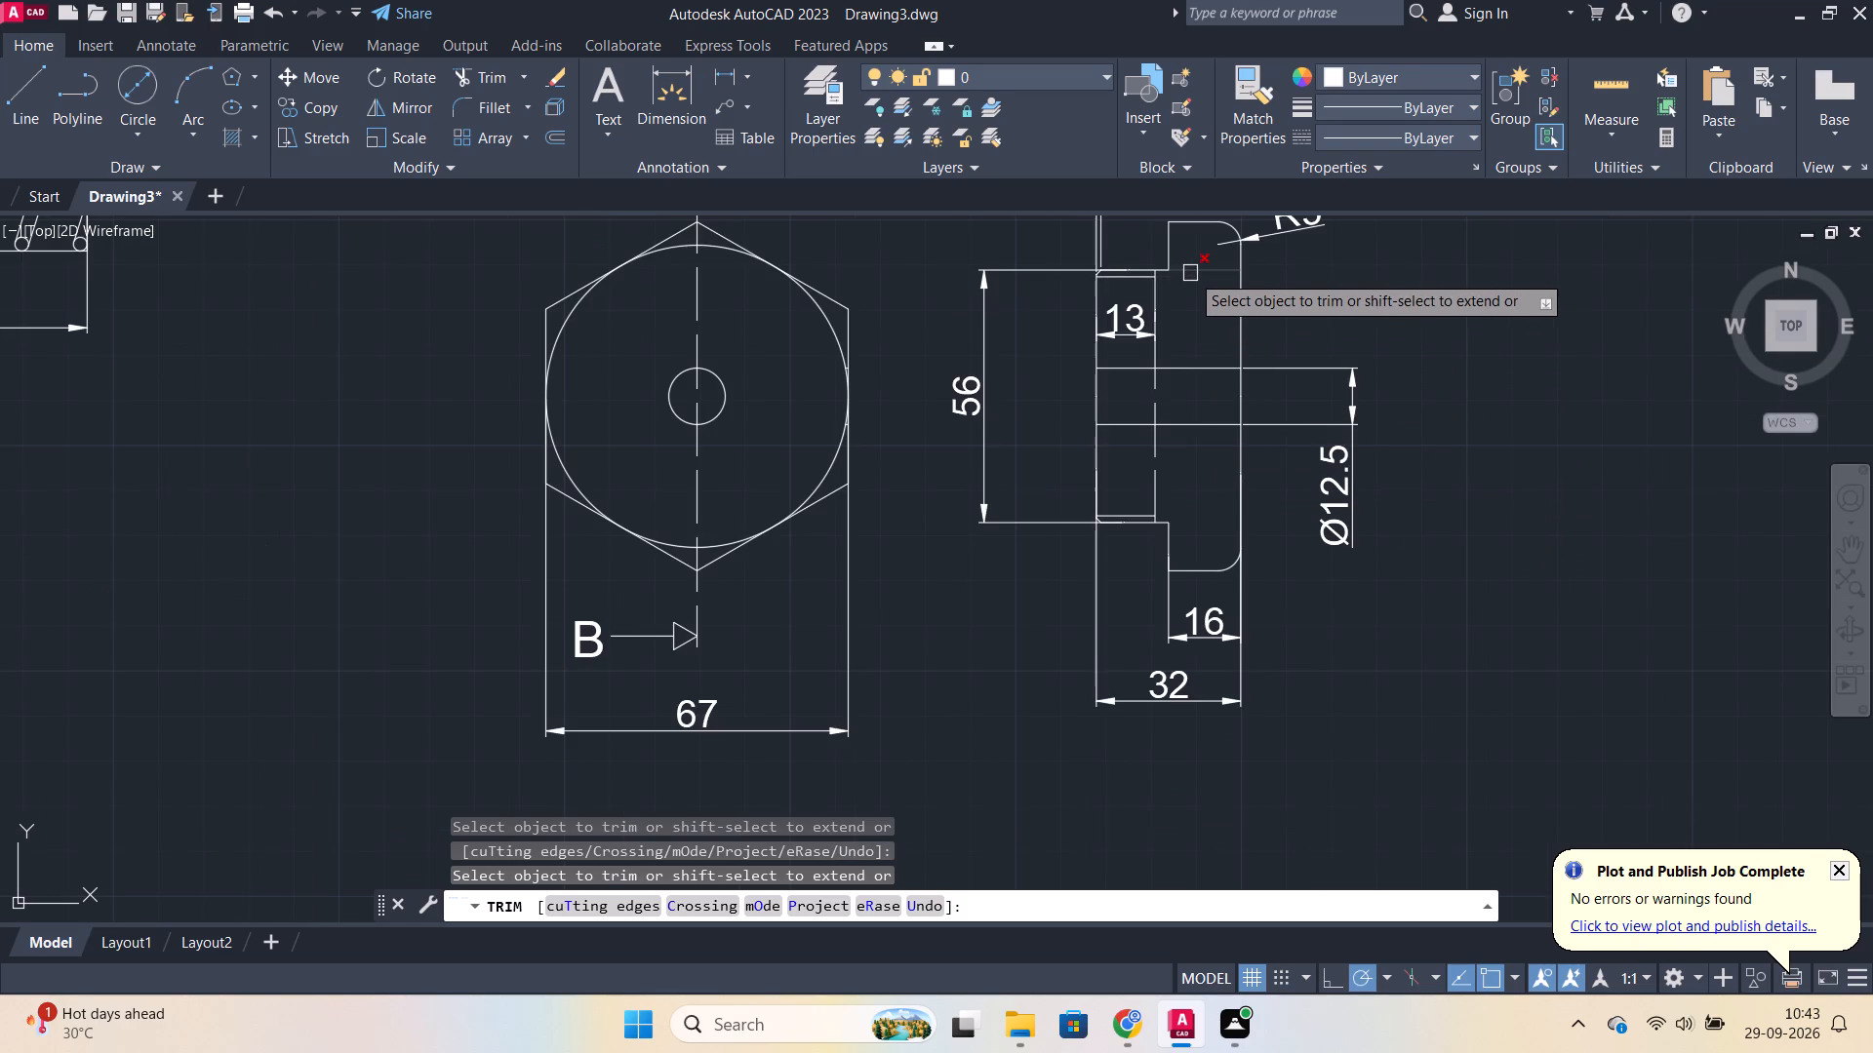
pyautogui.click(1189, 271)
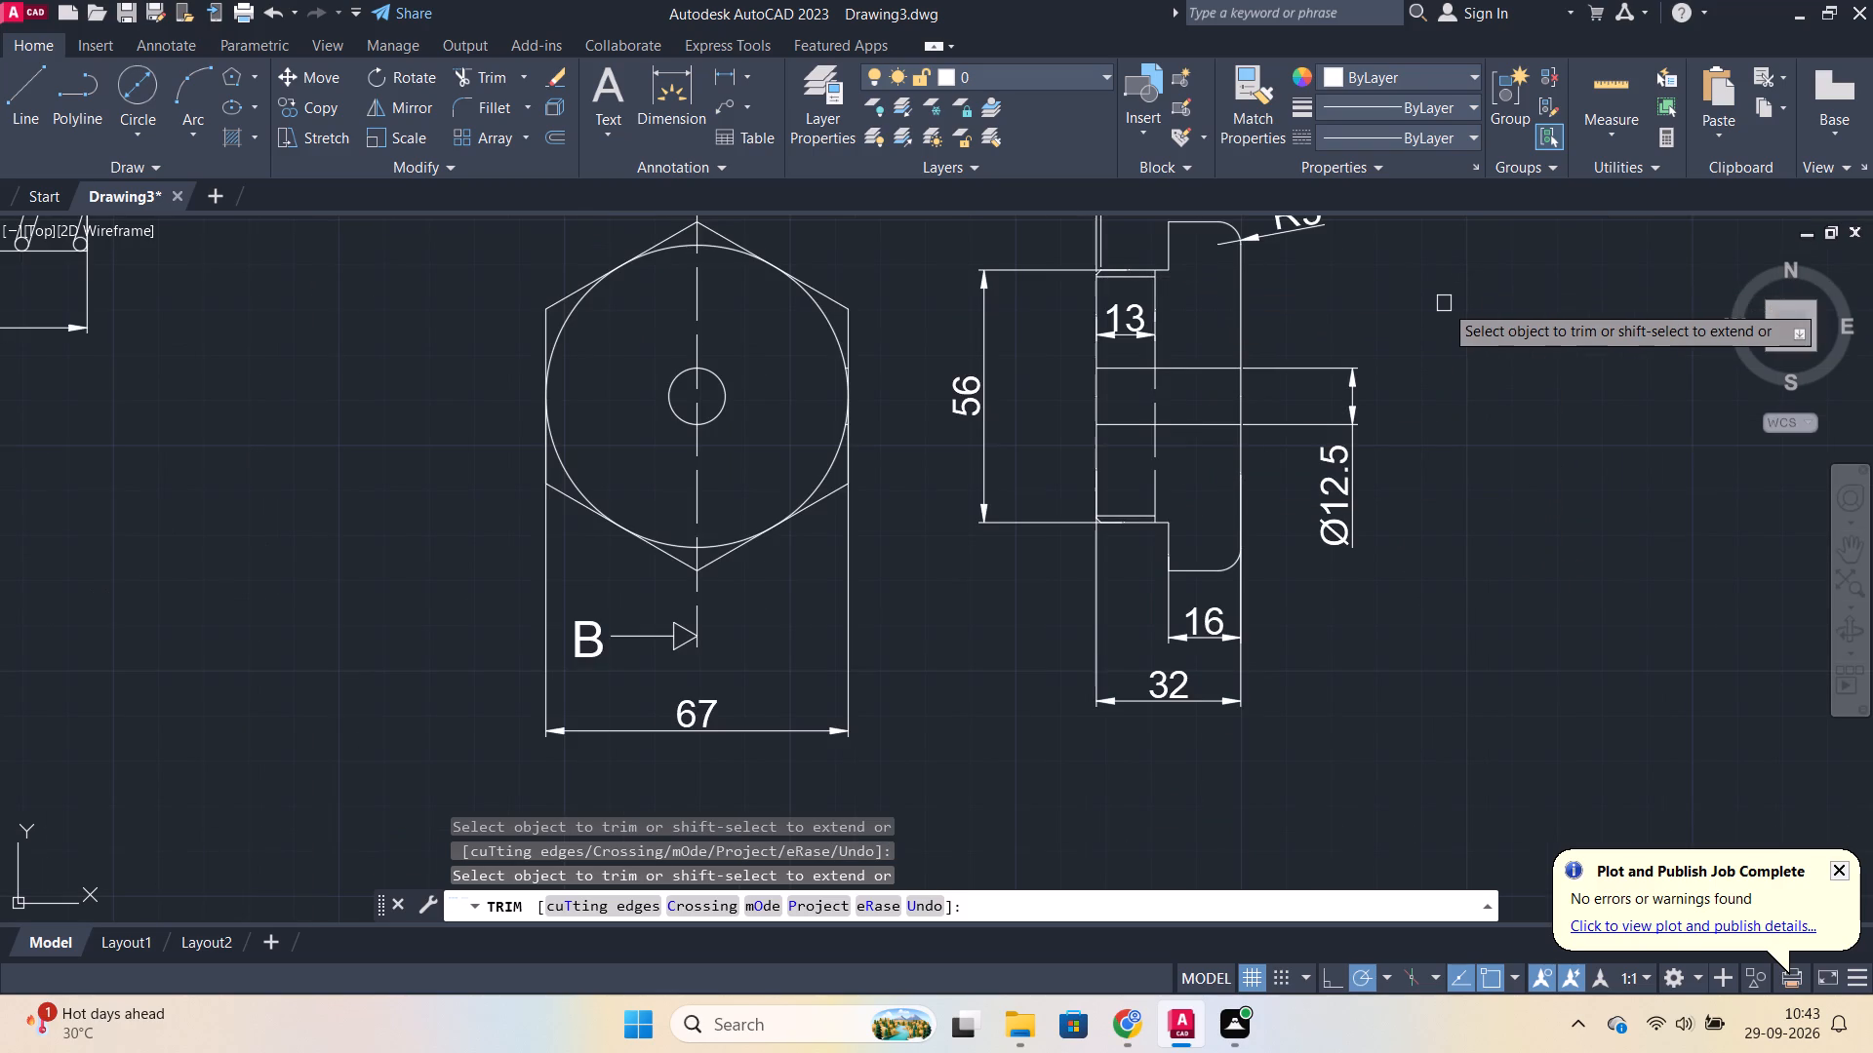
pyautogui.press('Escape')
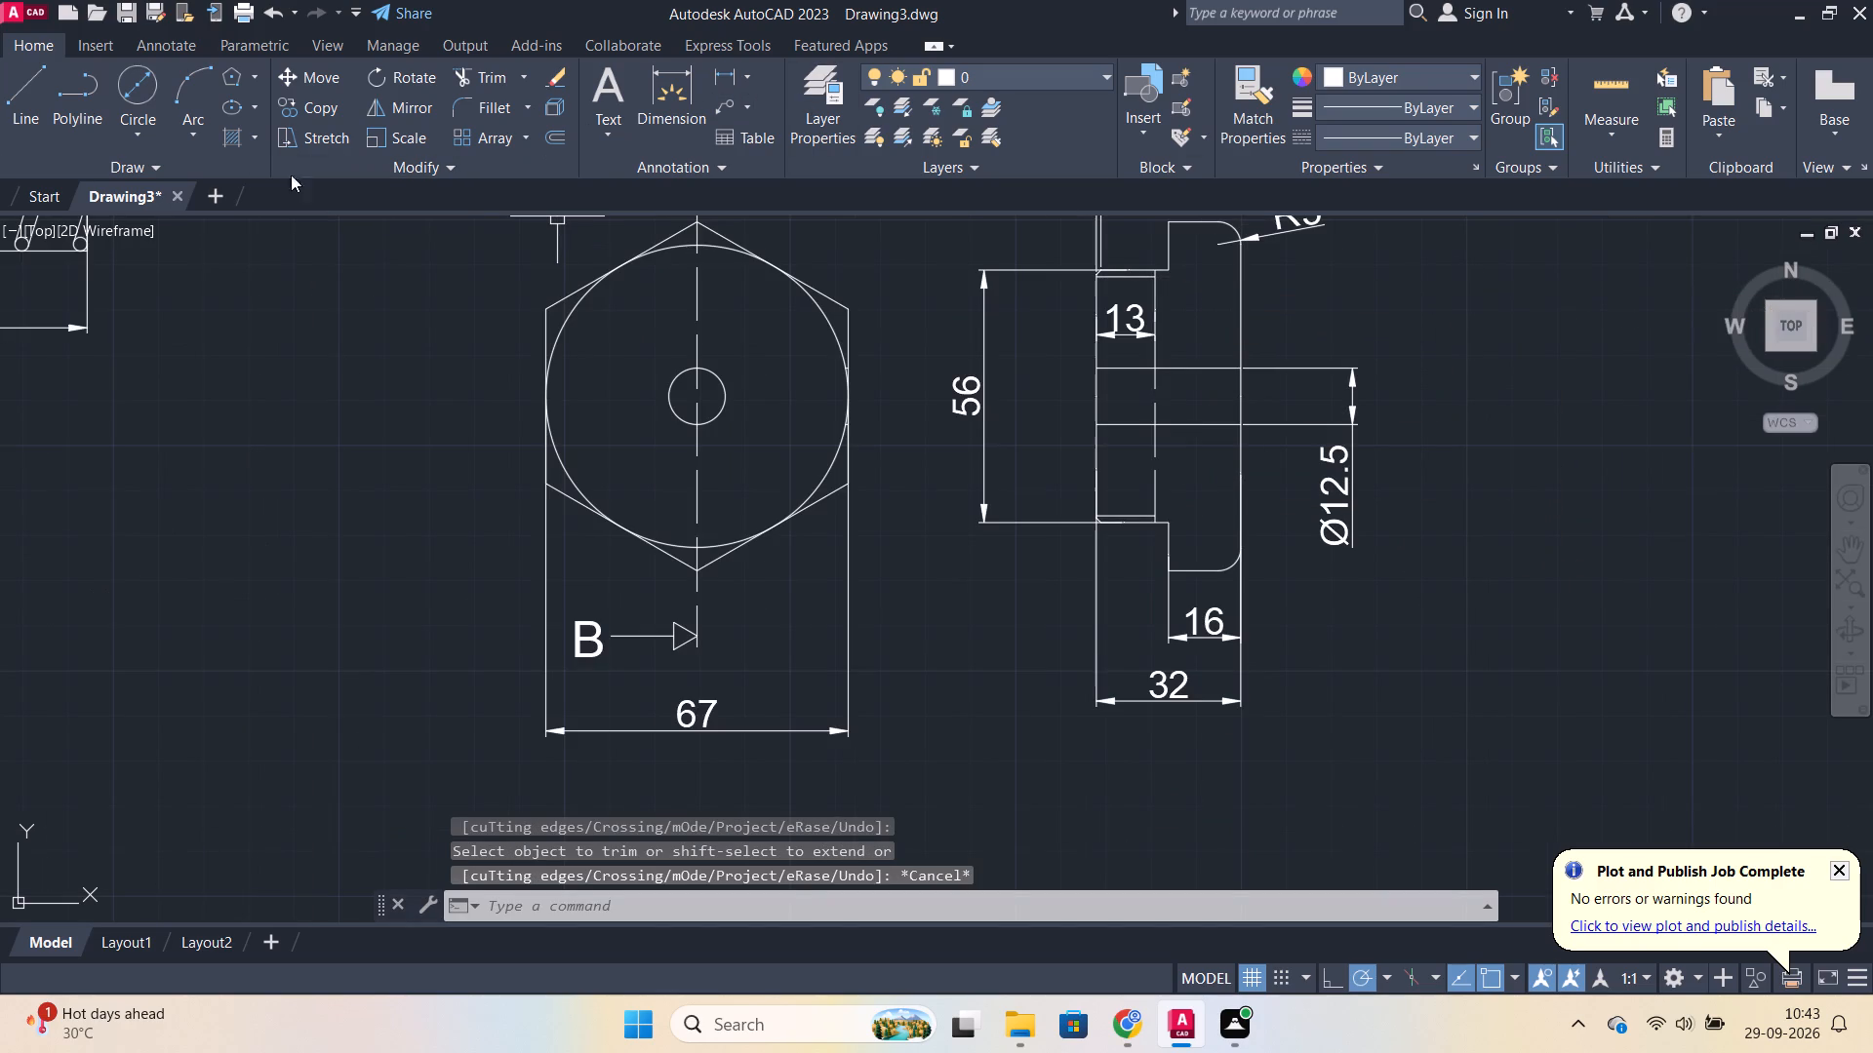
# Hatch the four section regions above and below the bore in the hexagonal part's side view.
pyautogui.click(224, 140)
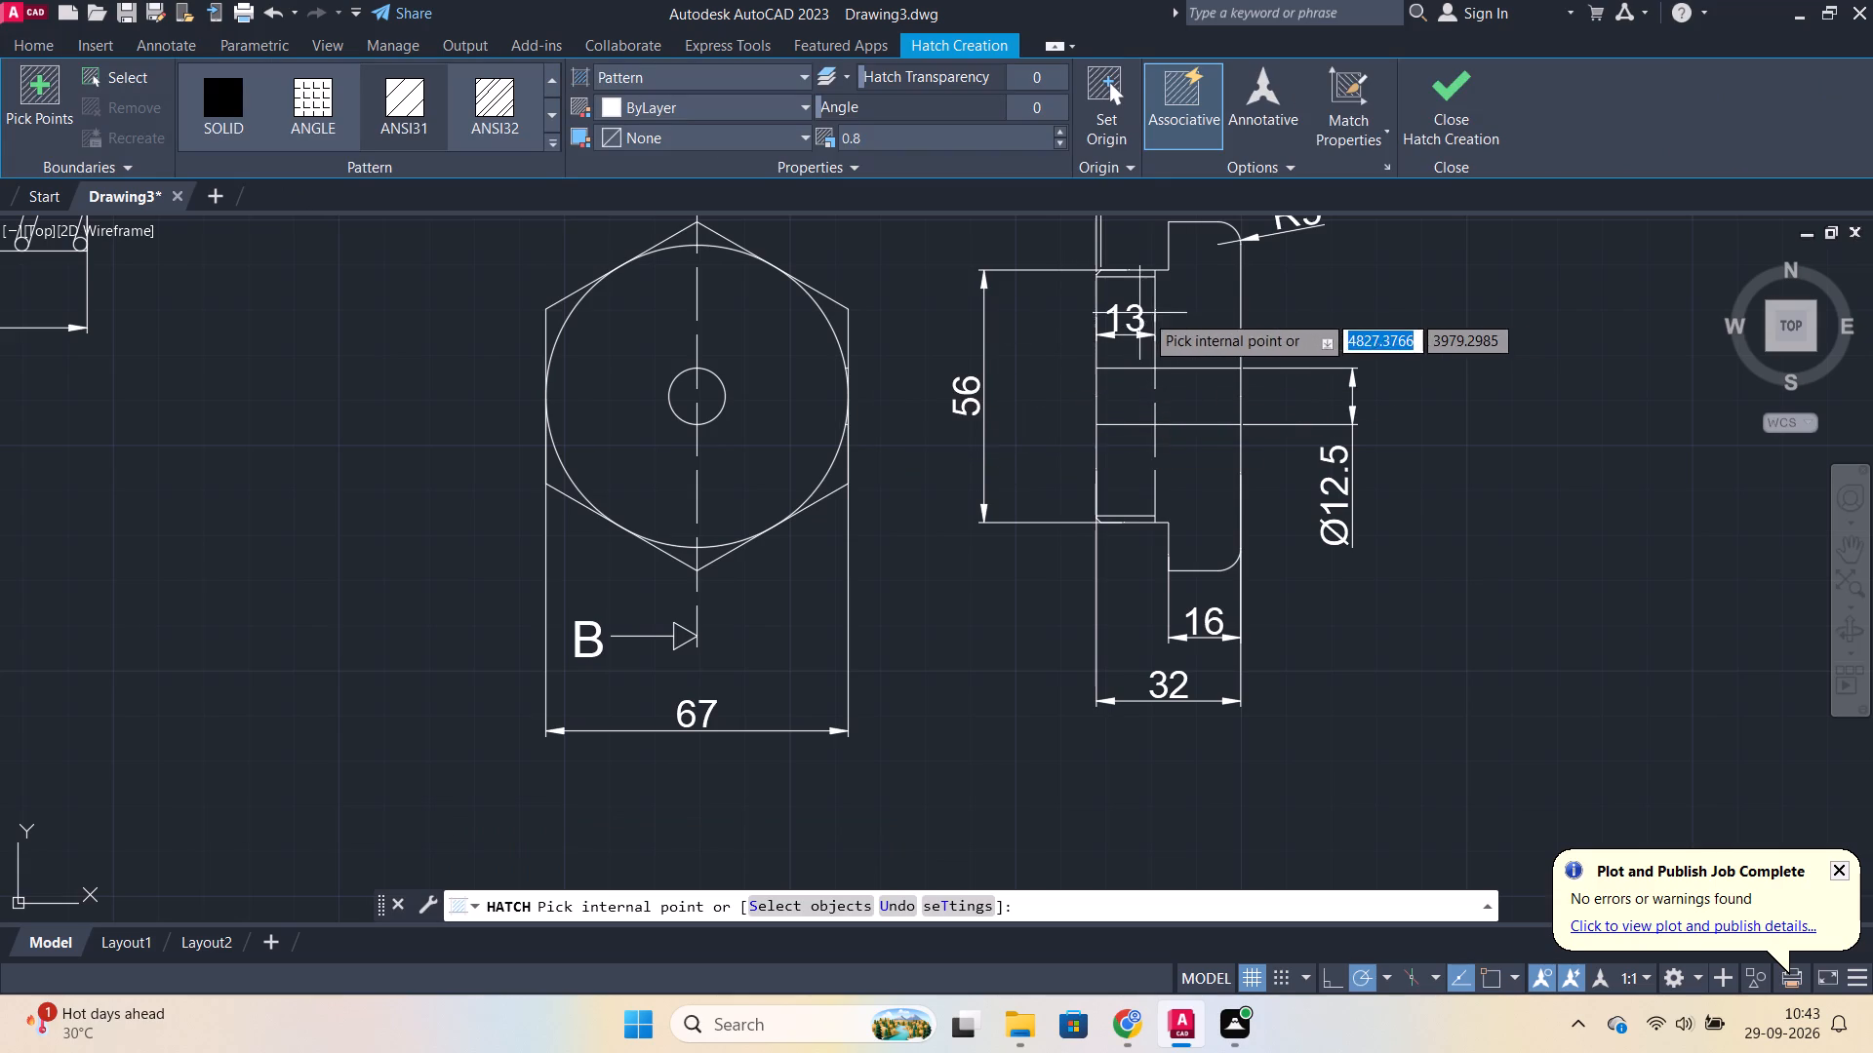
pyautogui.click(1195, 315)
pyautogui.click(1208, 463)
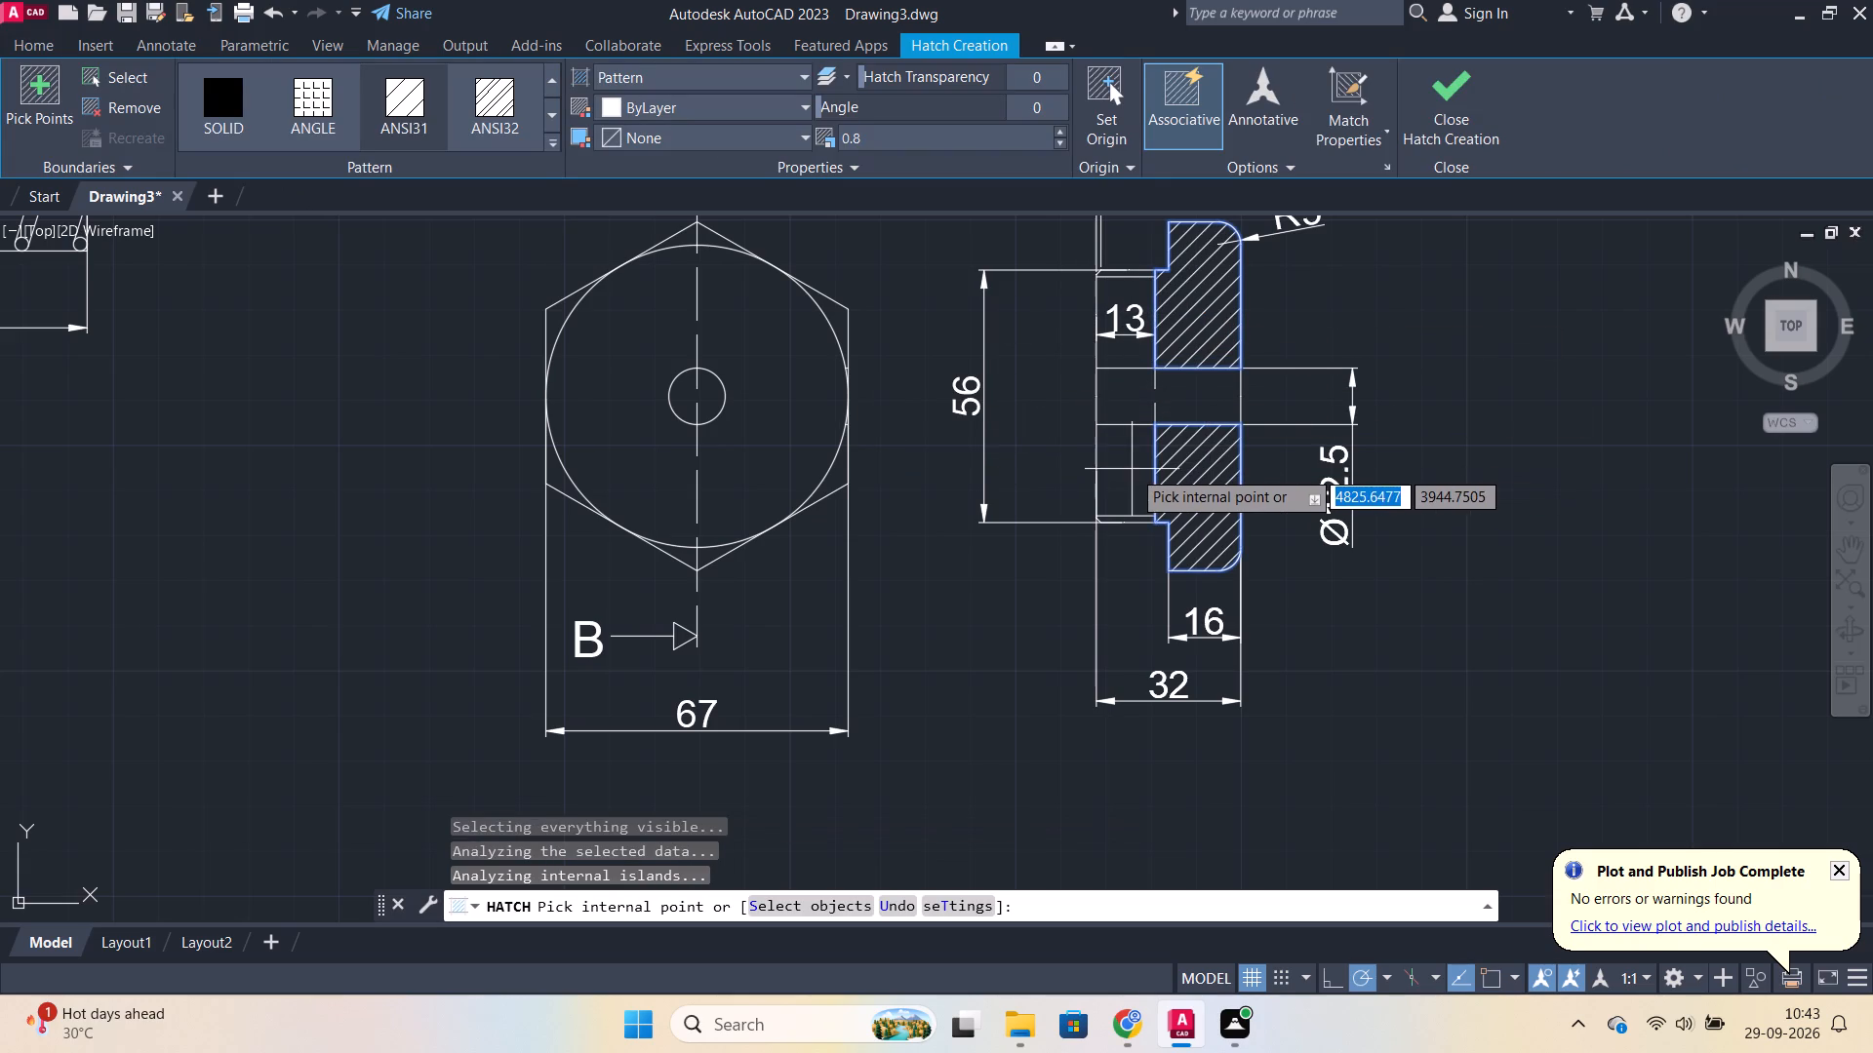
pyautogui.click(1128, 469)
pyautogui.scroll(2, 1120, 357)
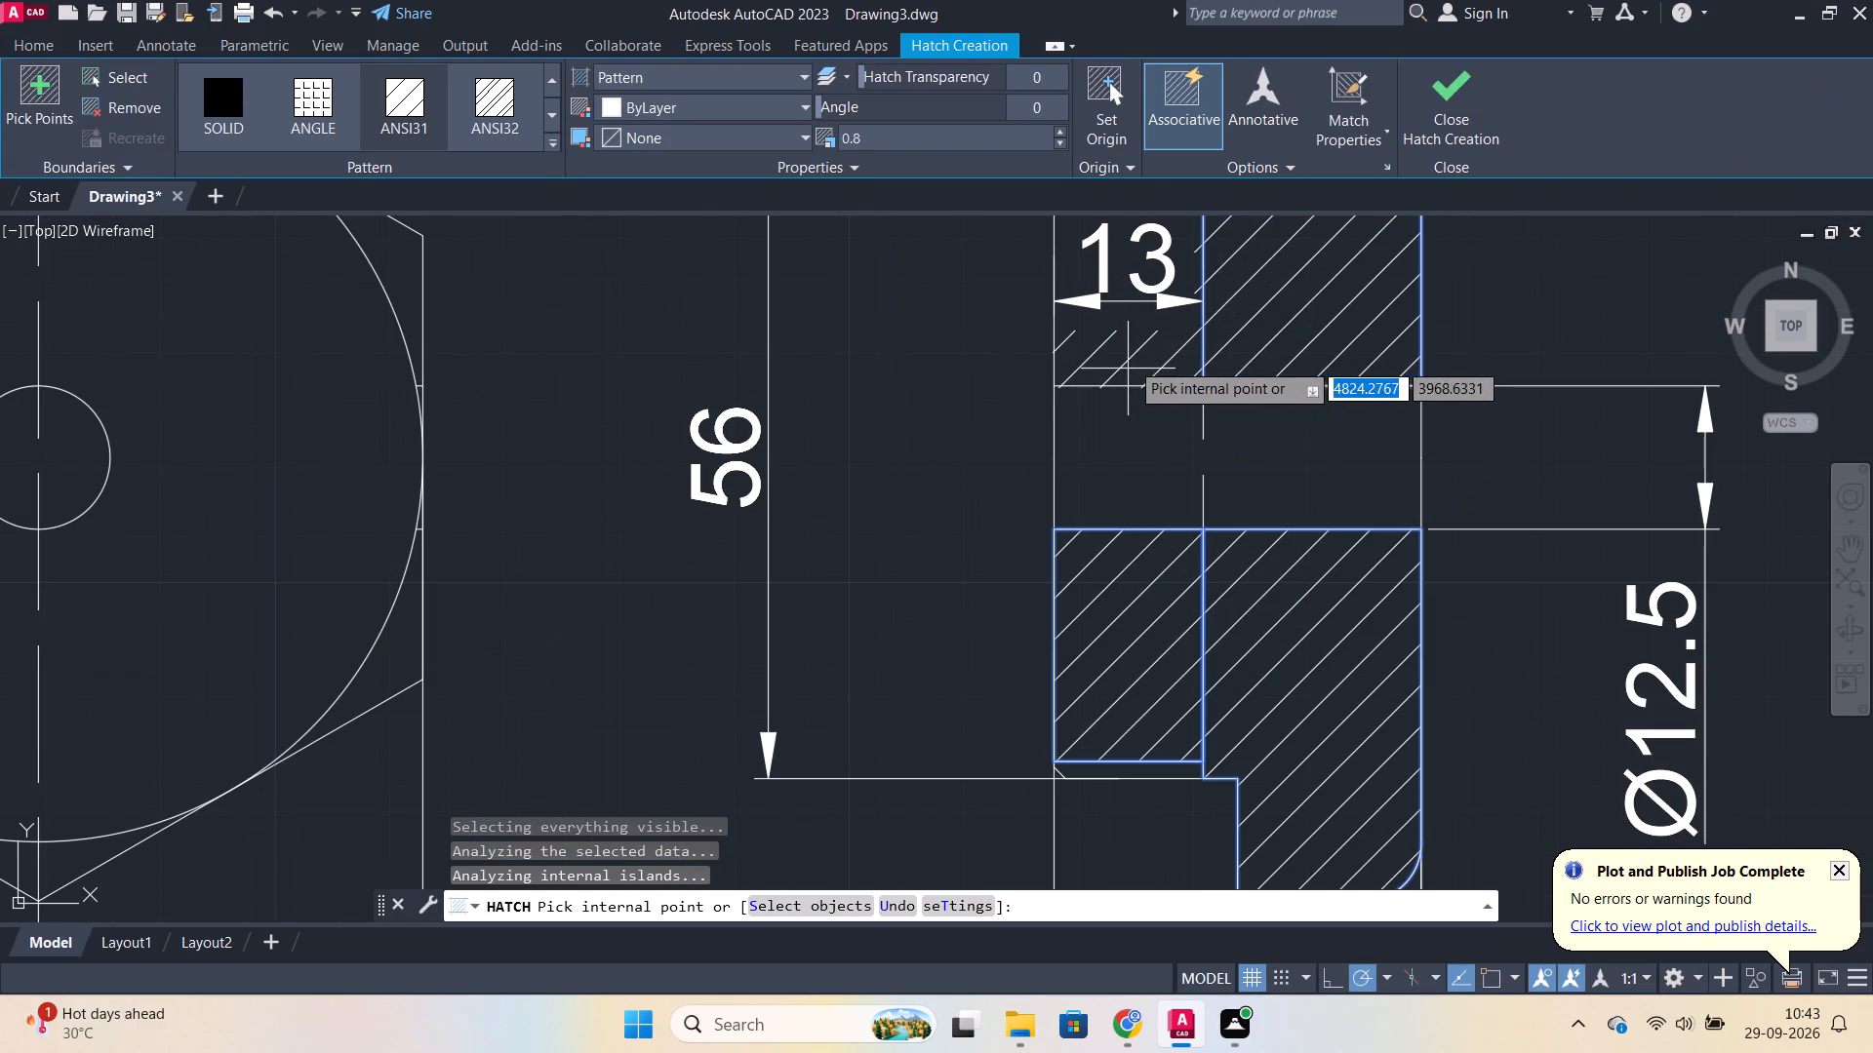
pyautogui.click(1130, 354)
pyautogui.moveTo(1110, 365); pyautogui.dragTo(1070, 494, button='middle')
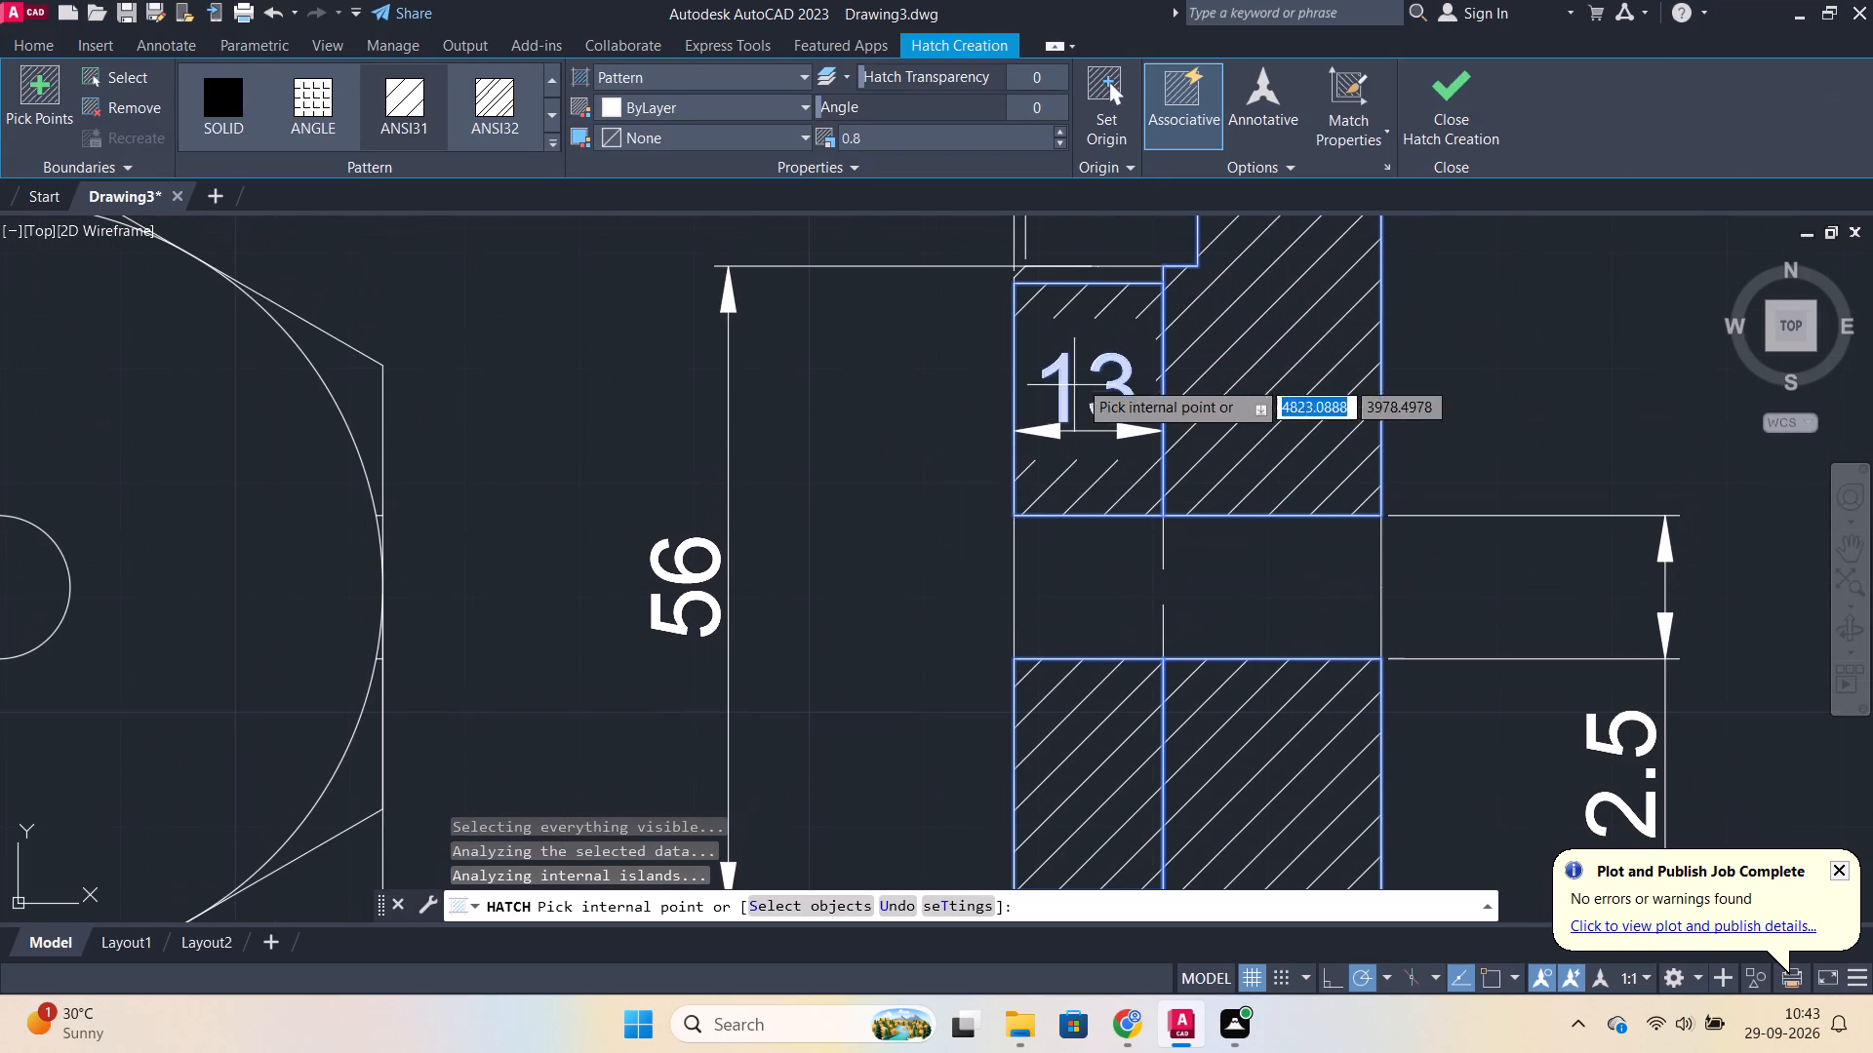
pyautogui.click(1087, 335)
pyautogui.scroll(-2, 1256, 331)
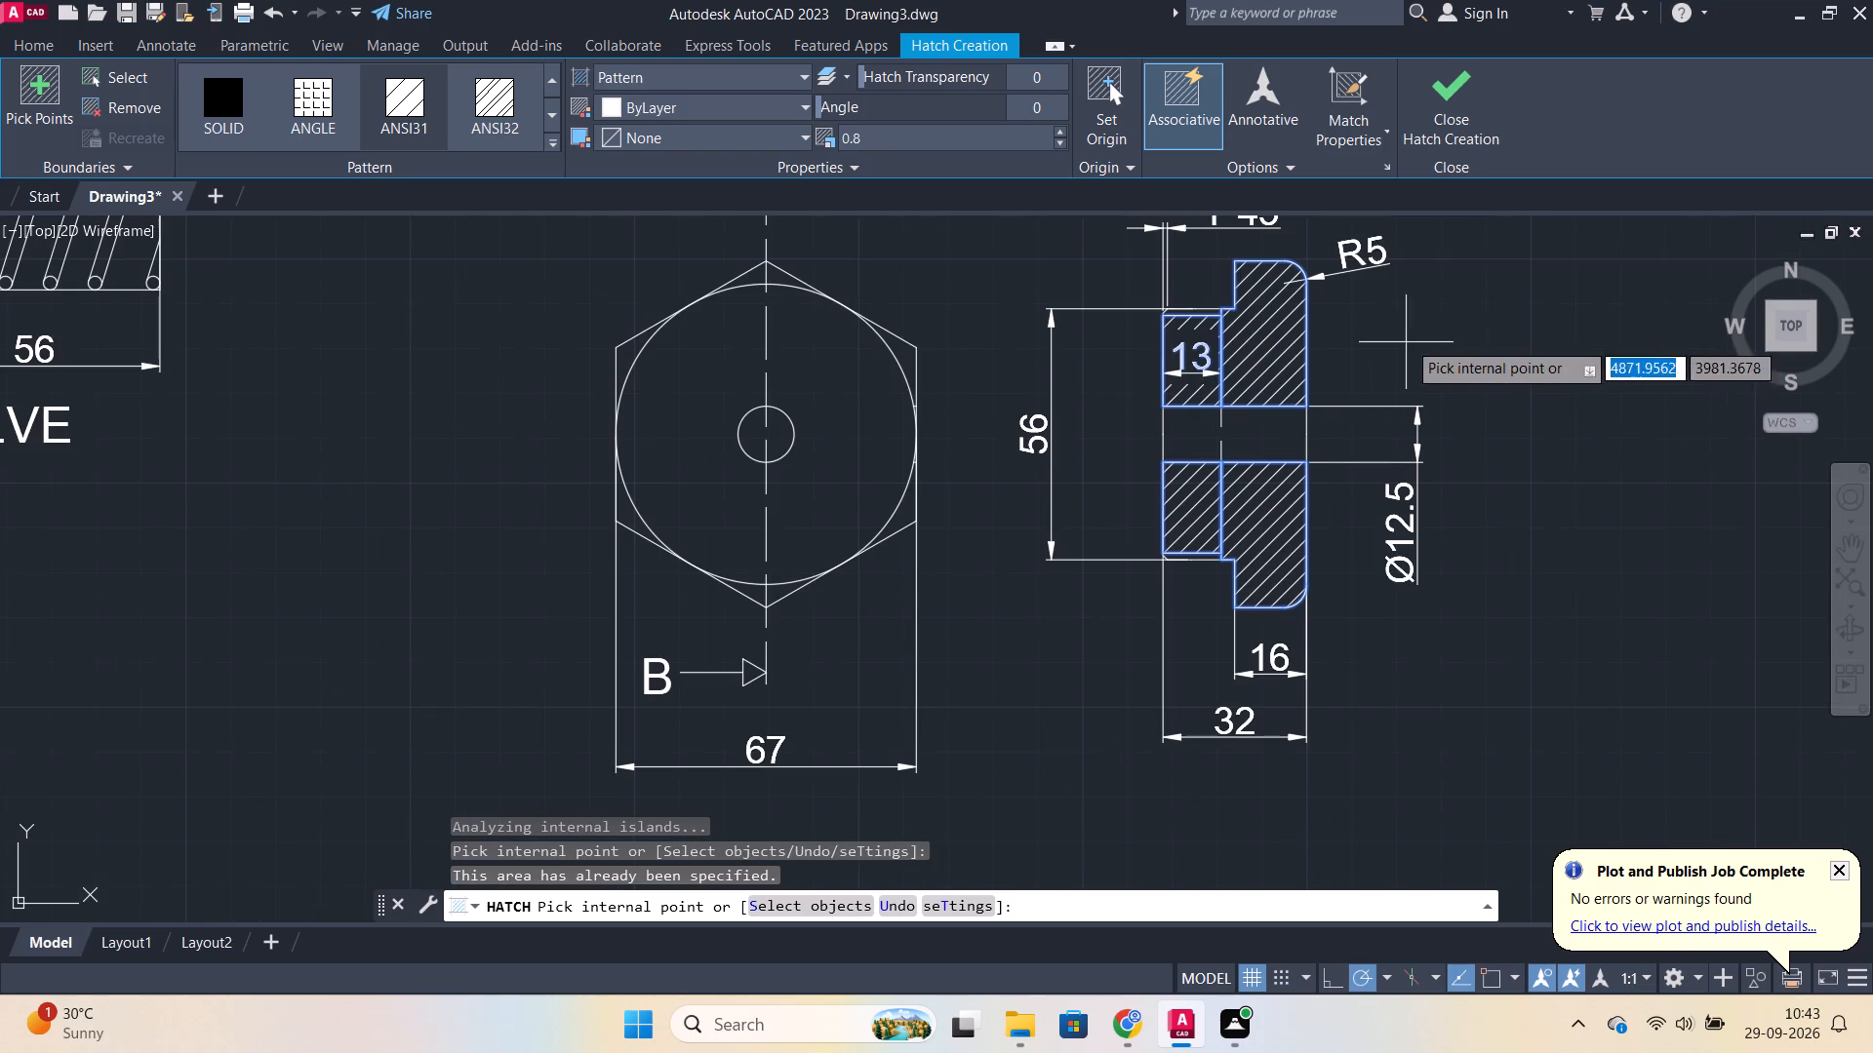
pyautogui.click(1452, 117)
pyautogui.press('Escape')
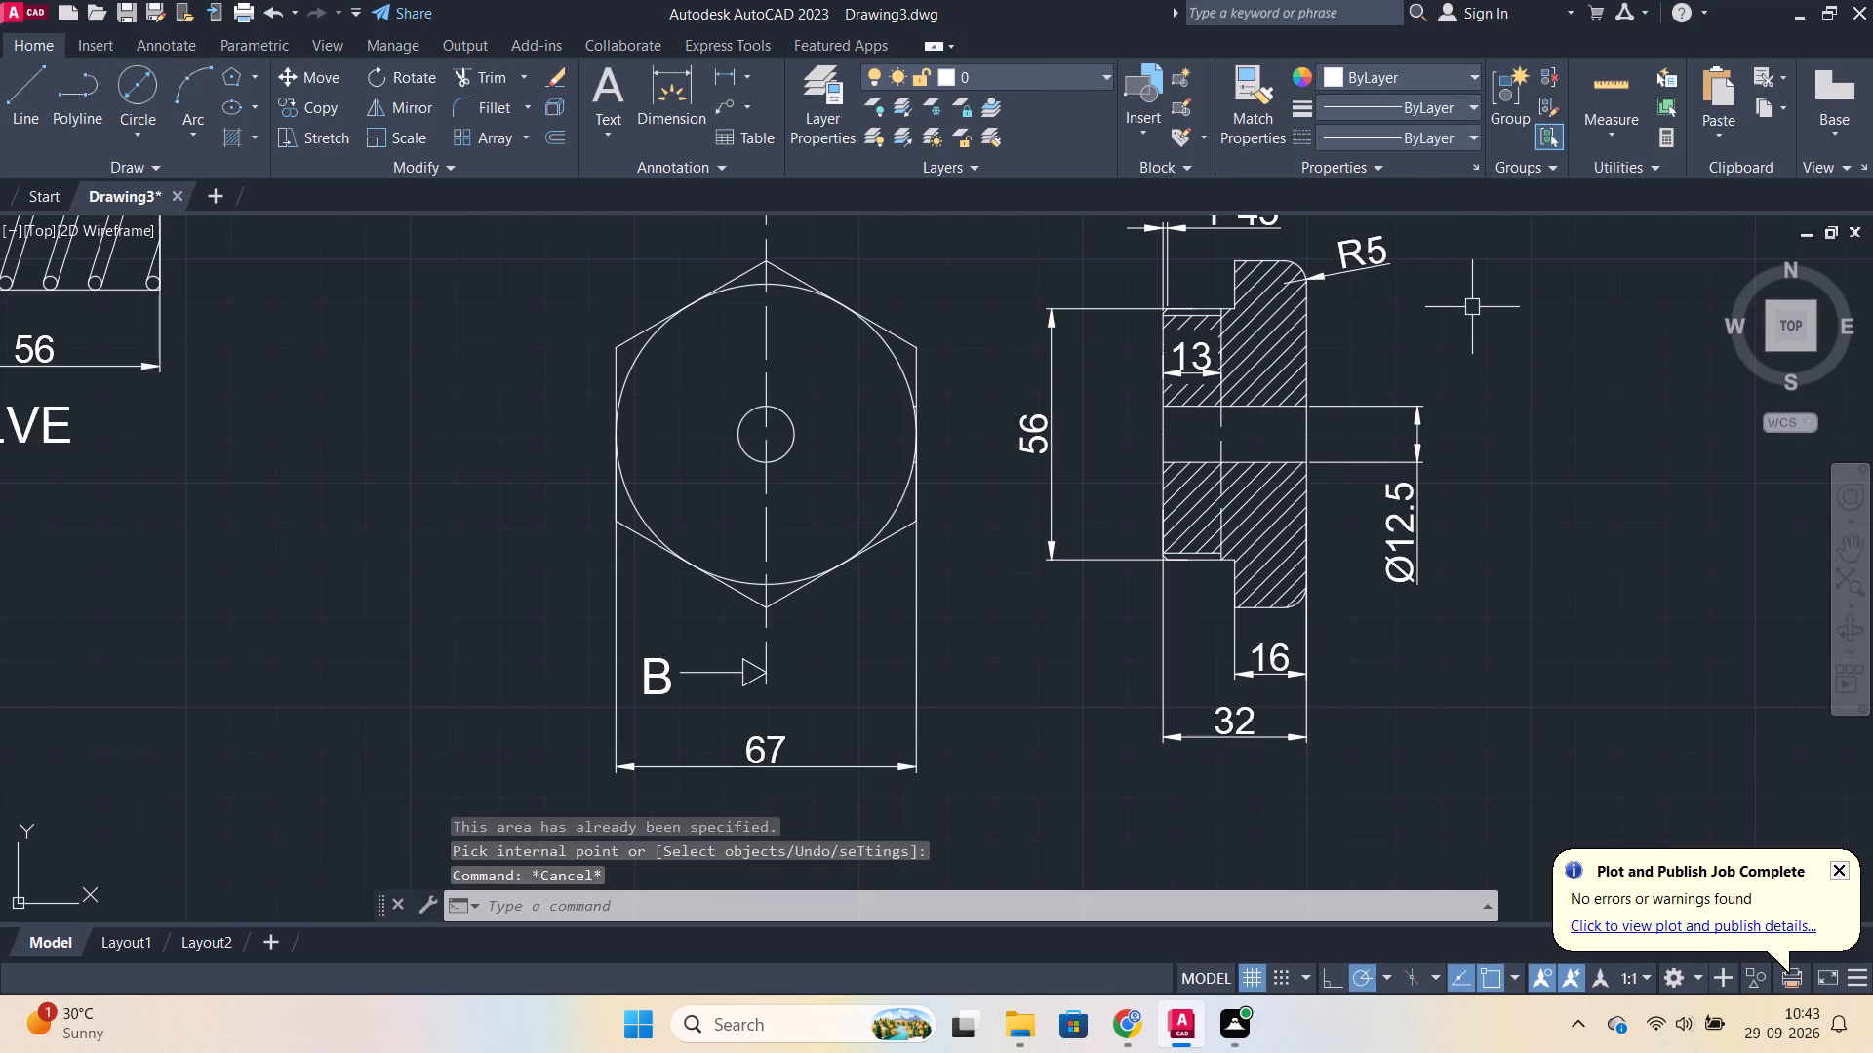
# Move the 13 dimension's text out of the hatched area to beside the collar, short of the 56 dimension line.
pyautogui.scroll(-3, 1470, 343)
pyautogui.scroll(2, 1478, 332)
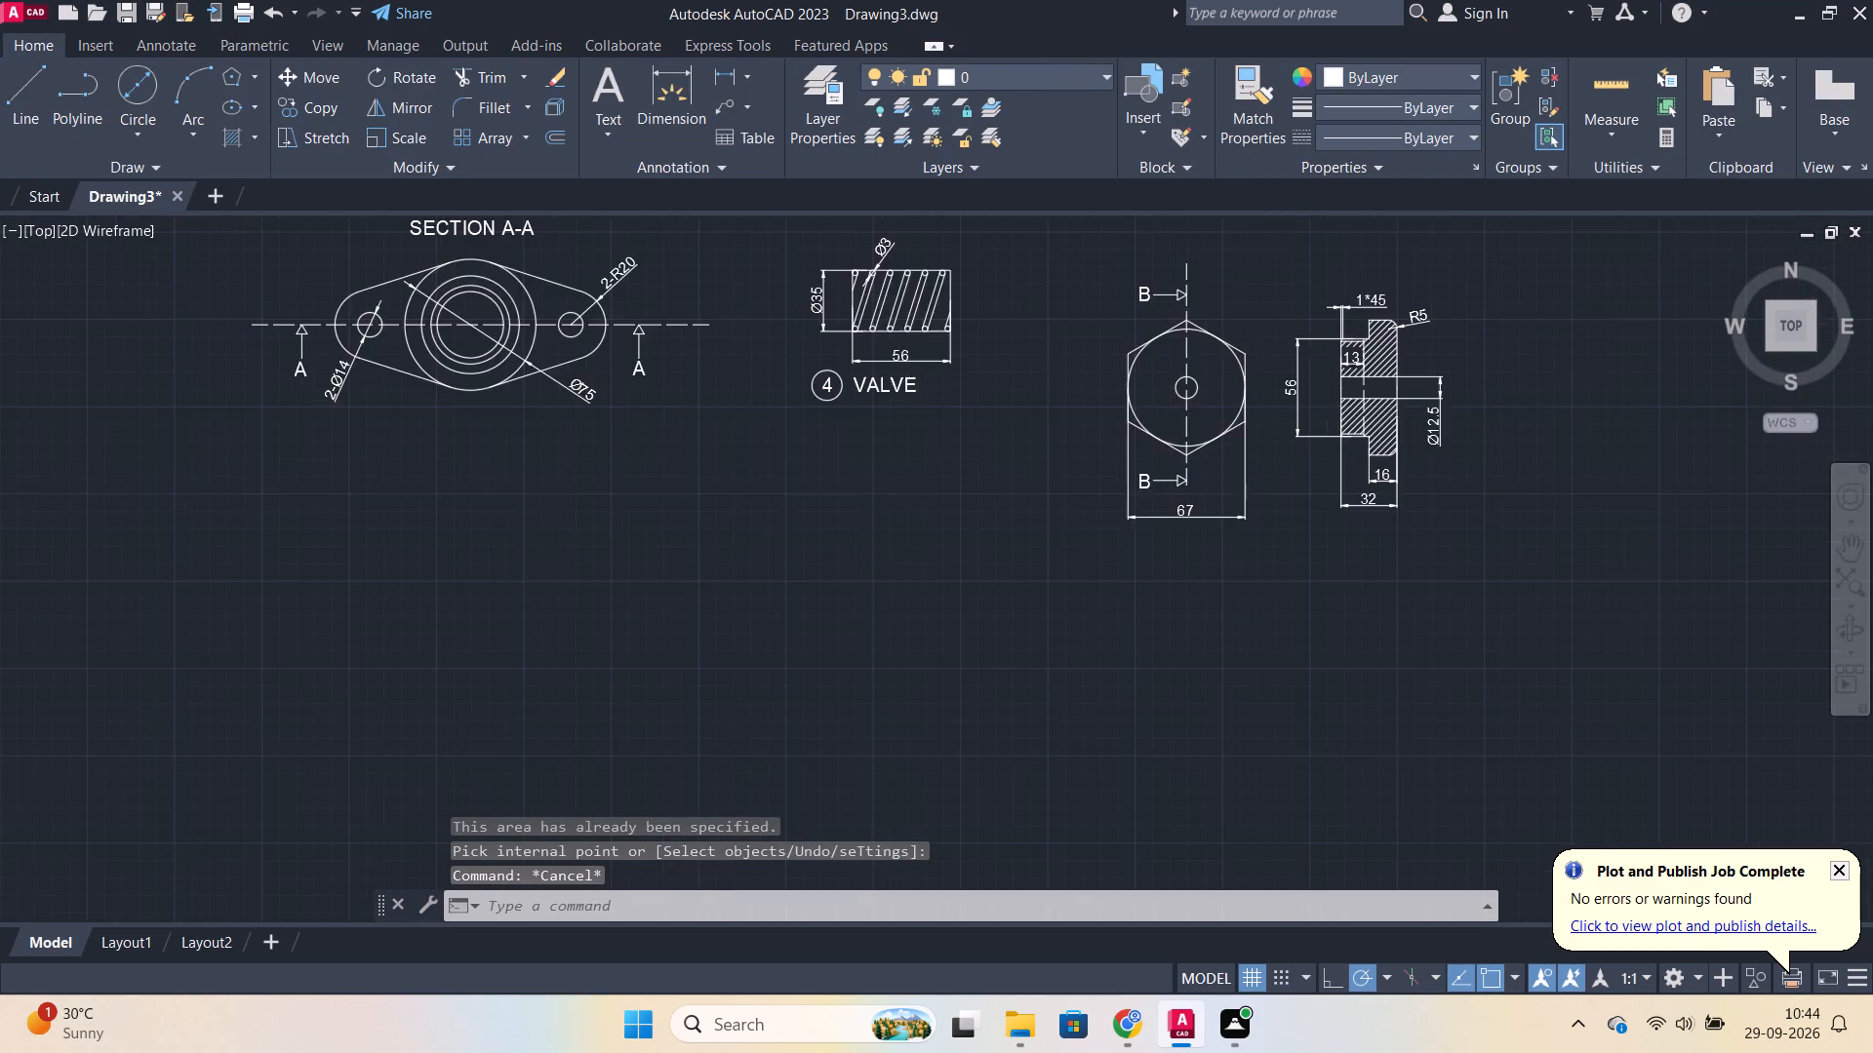
pyautogui.scroll(2, 1295, 393)
pyautogui.click(1215, 349)
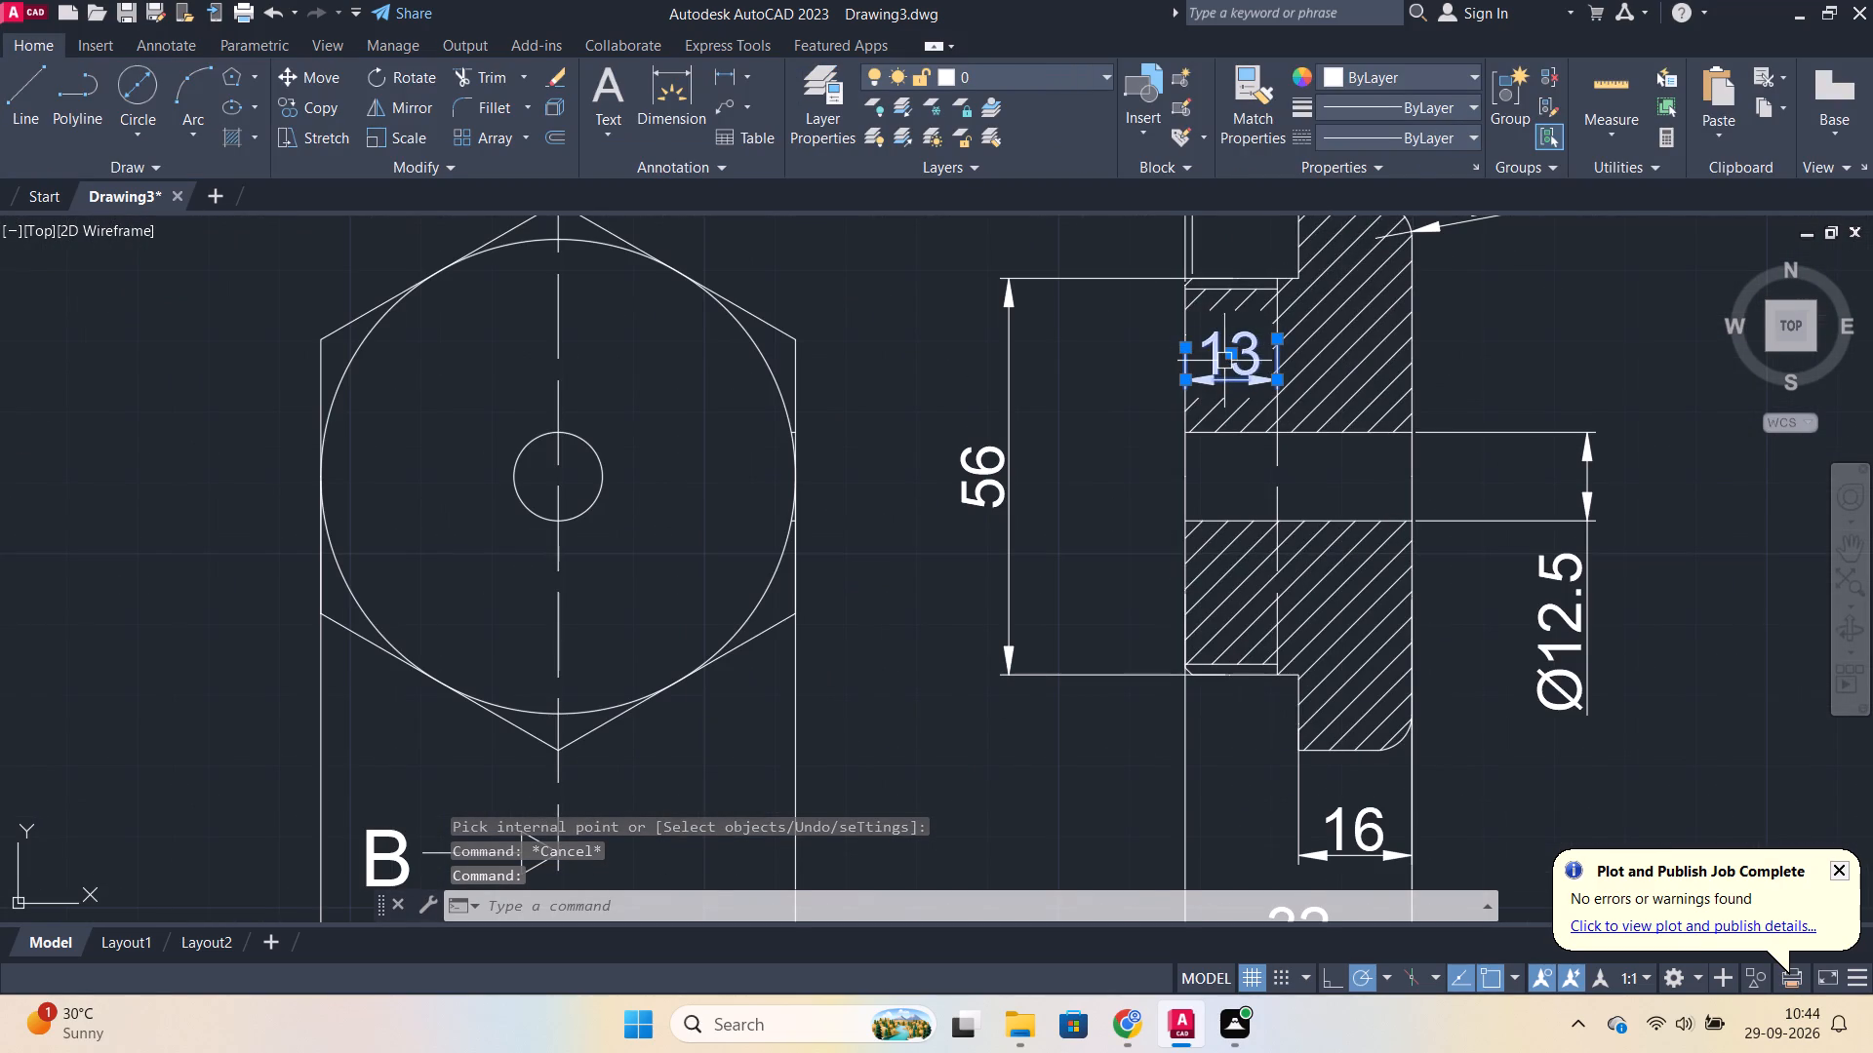
pyautogui.click(1238, 351)
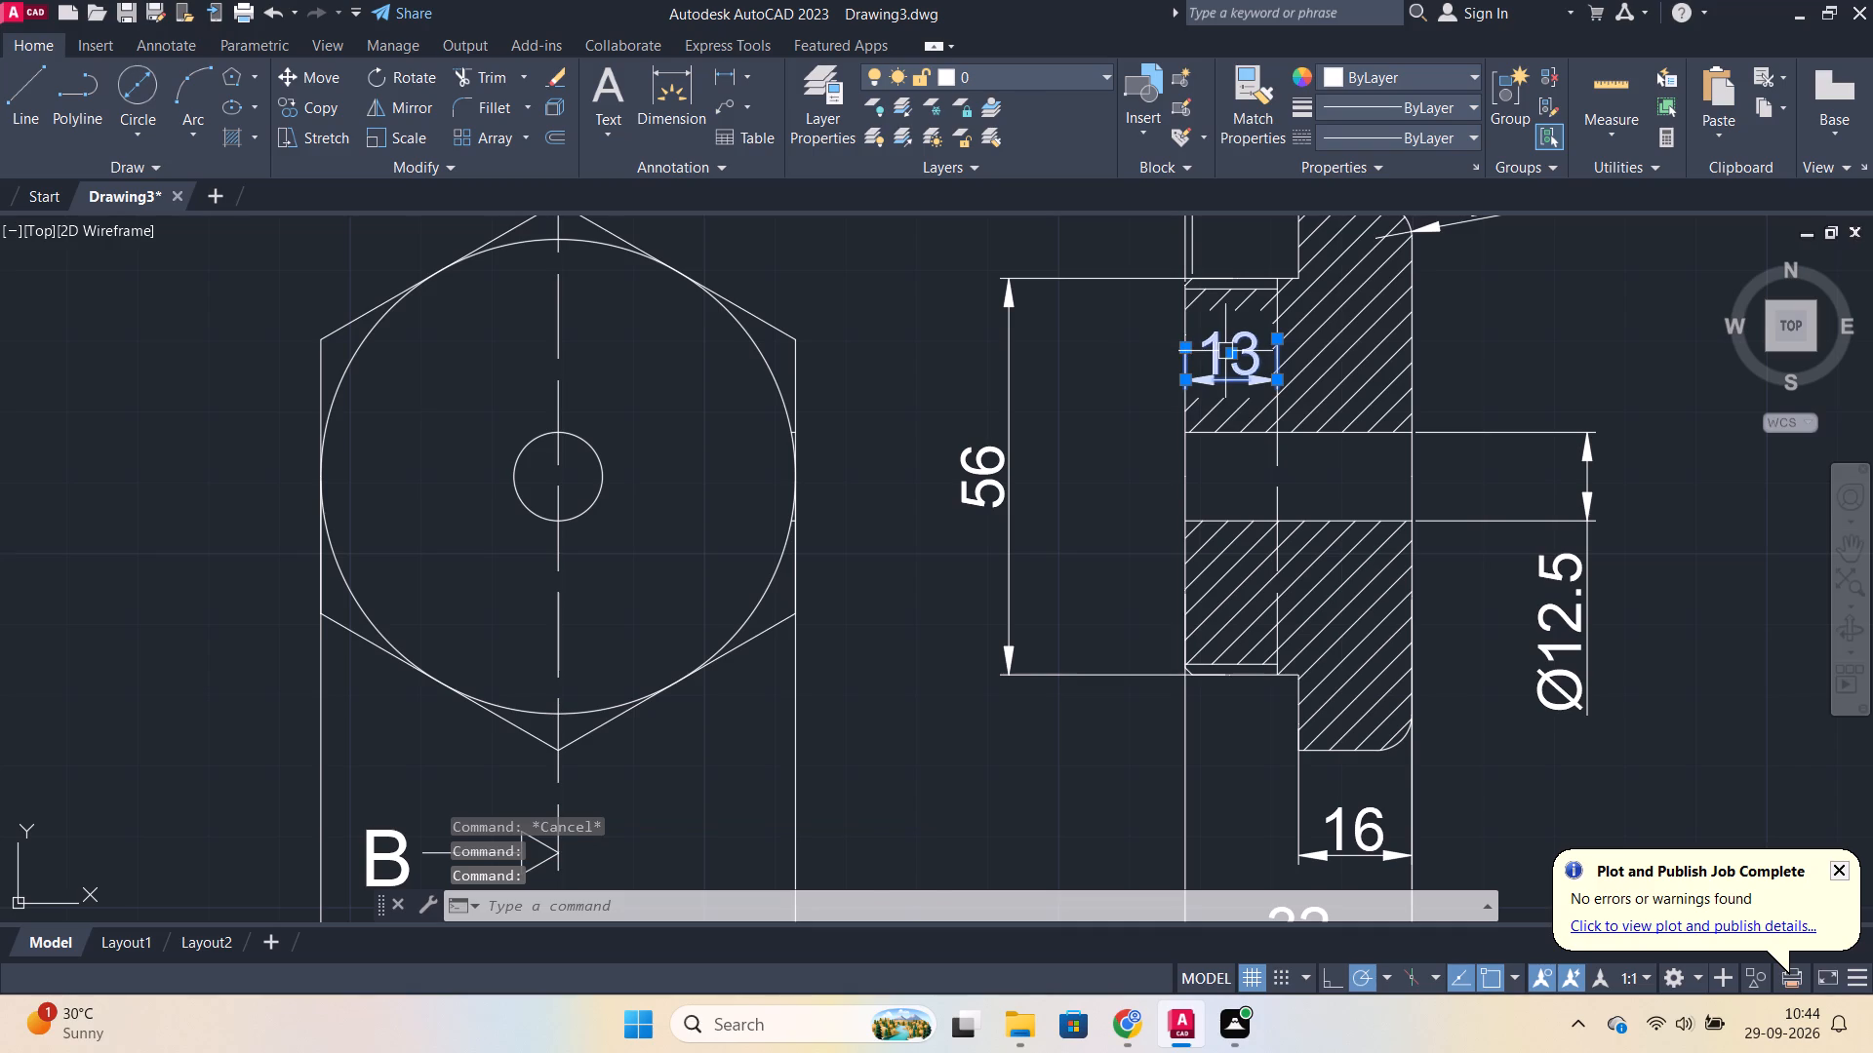
pyautogui.moveTo(1231, 353); pyautogui.dragTo(1181, 353)
pyautogui.click(1131, 368)
pyautogui.press('Escape')
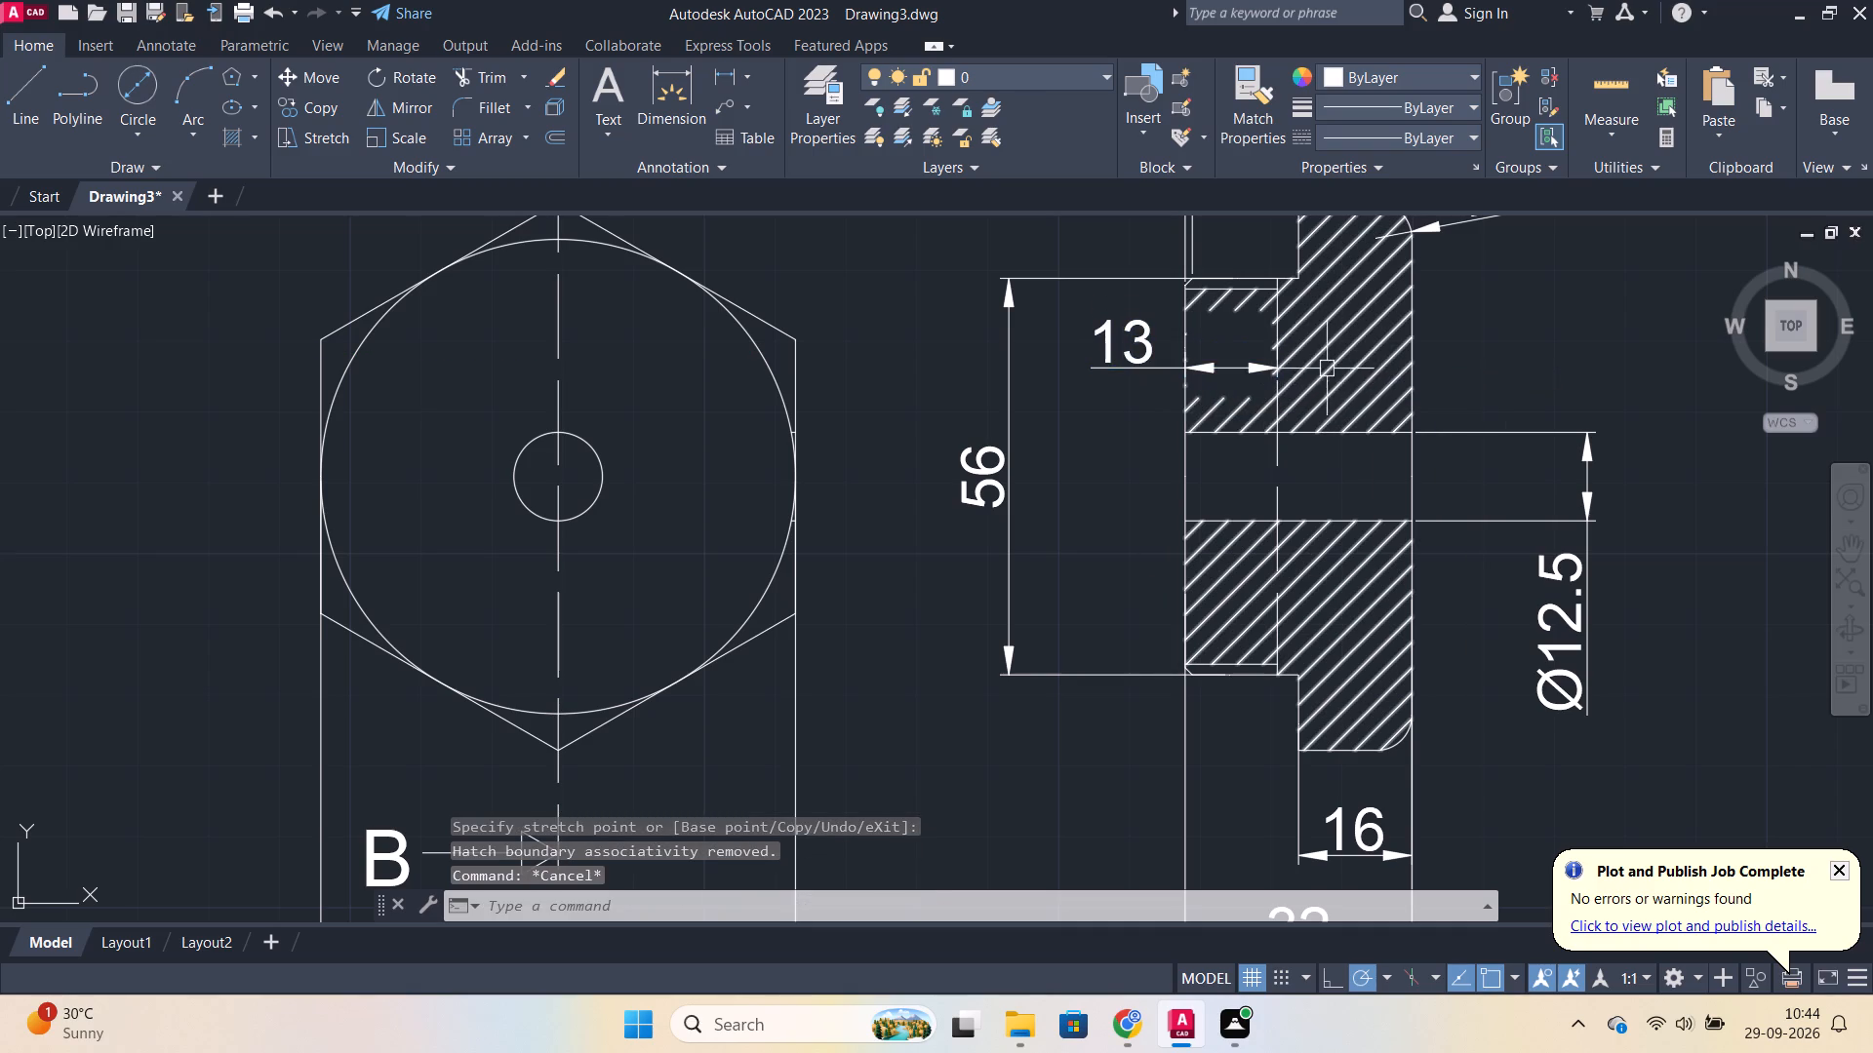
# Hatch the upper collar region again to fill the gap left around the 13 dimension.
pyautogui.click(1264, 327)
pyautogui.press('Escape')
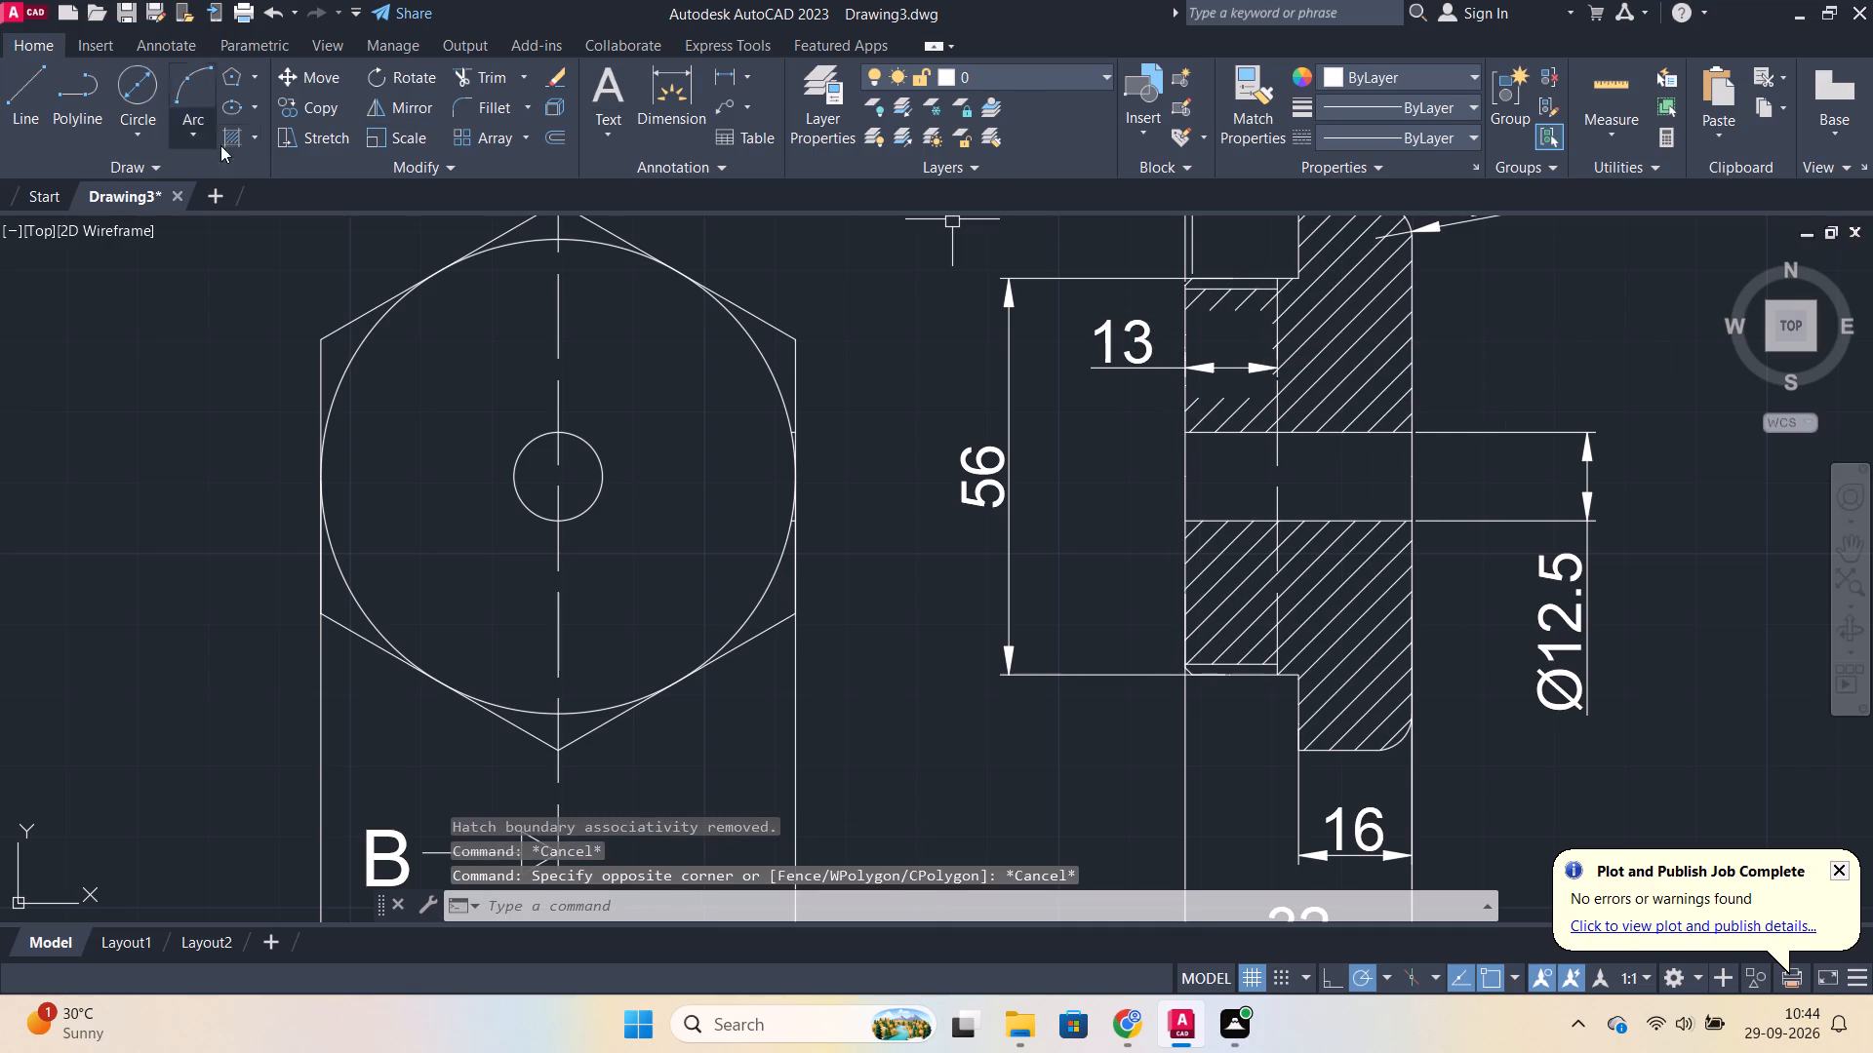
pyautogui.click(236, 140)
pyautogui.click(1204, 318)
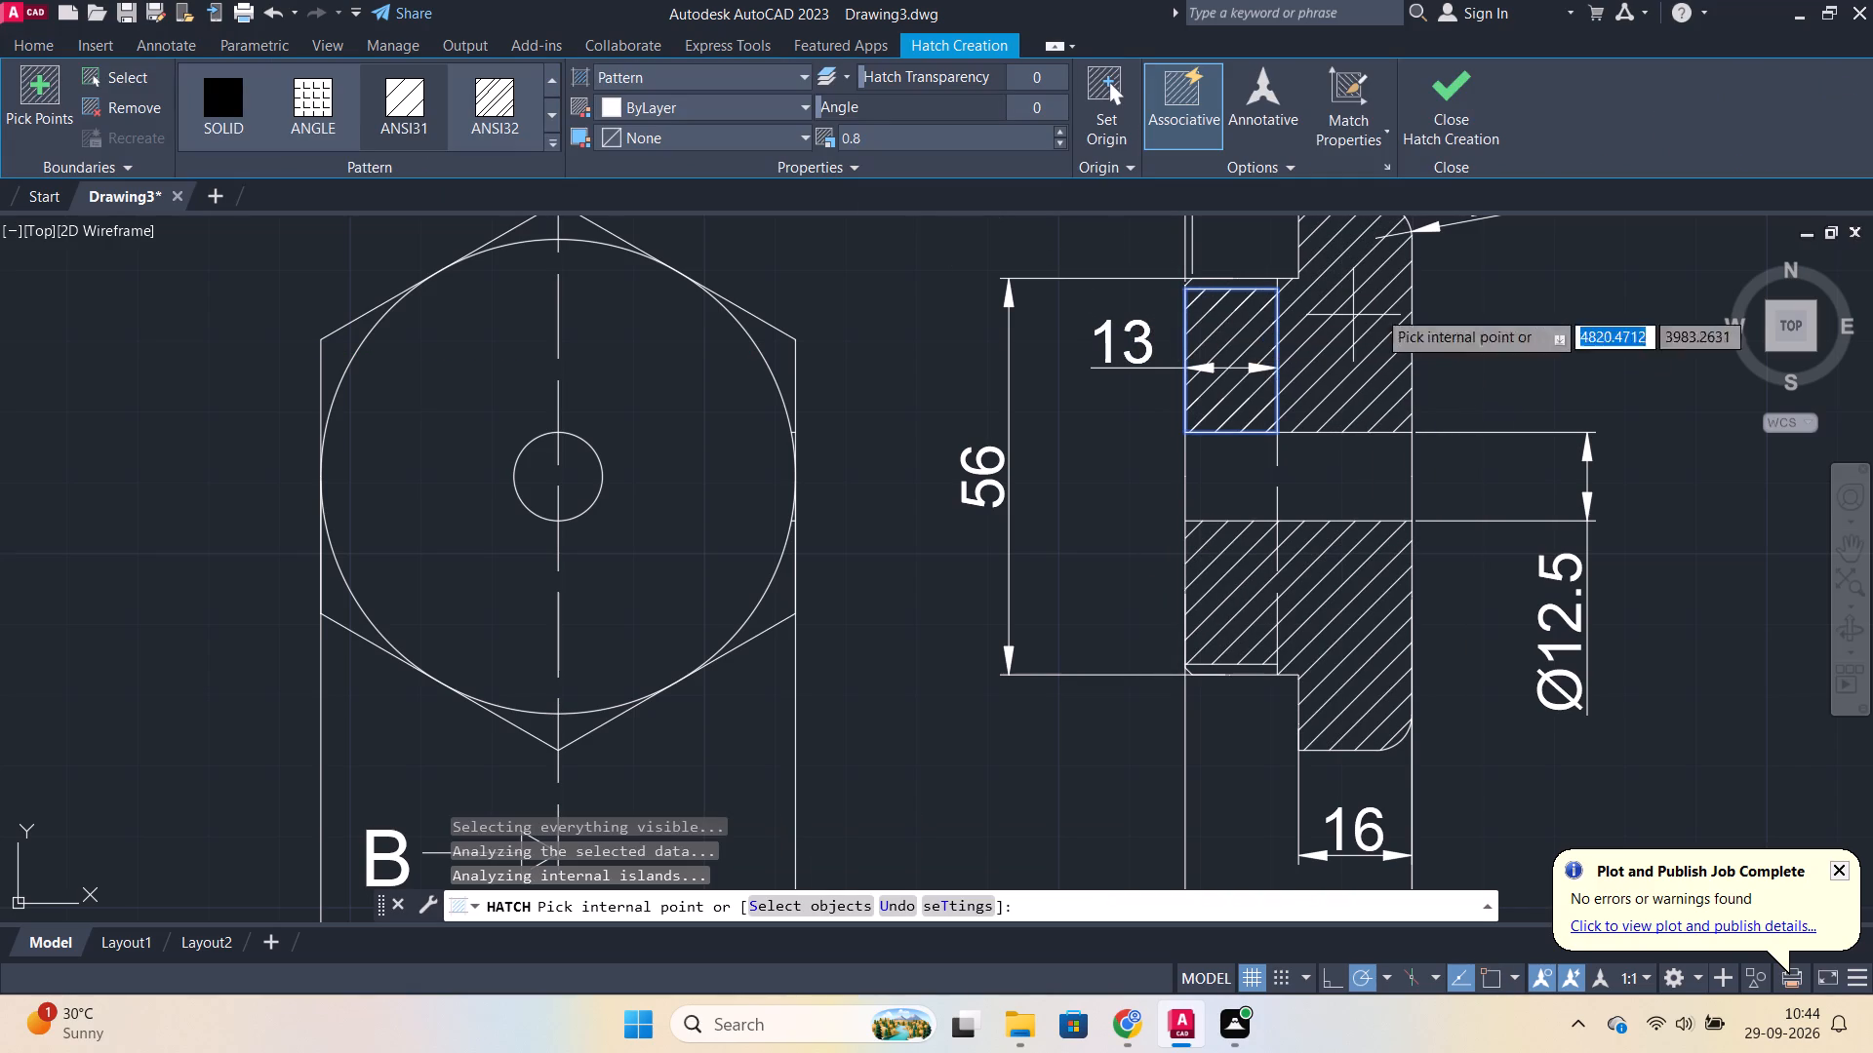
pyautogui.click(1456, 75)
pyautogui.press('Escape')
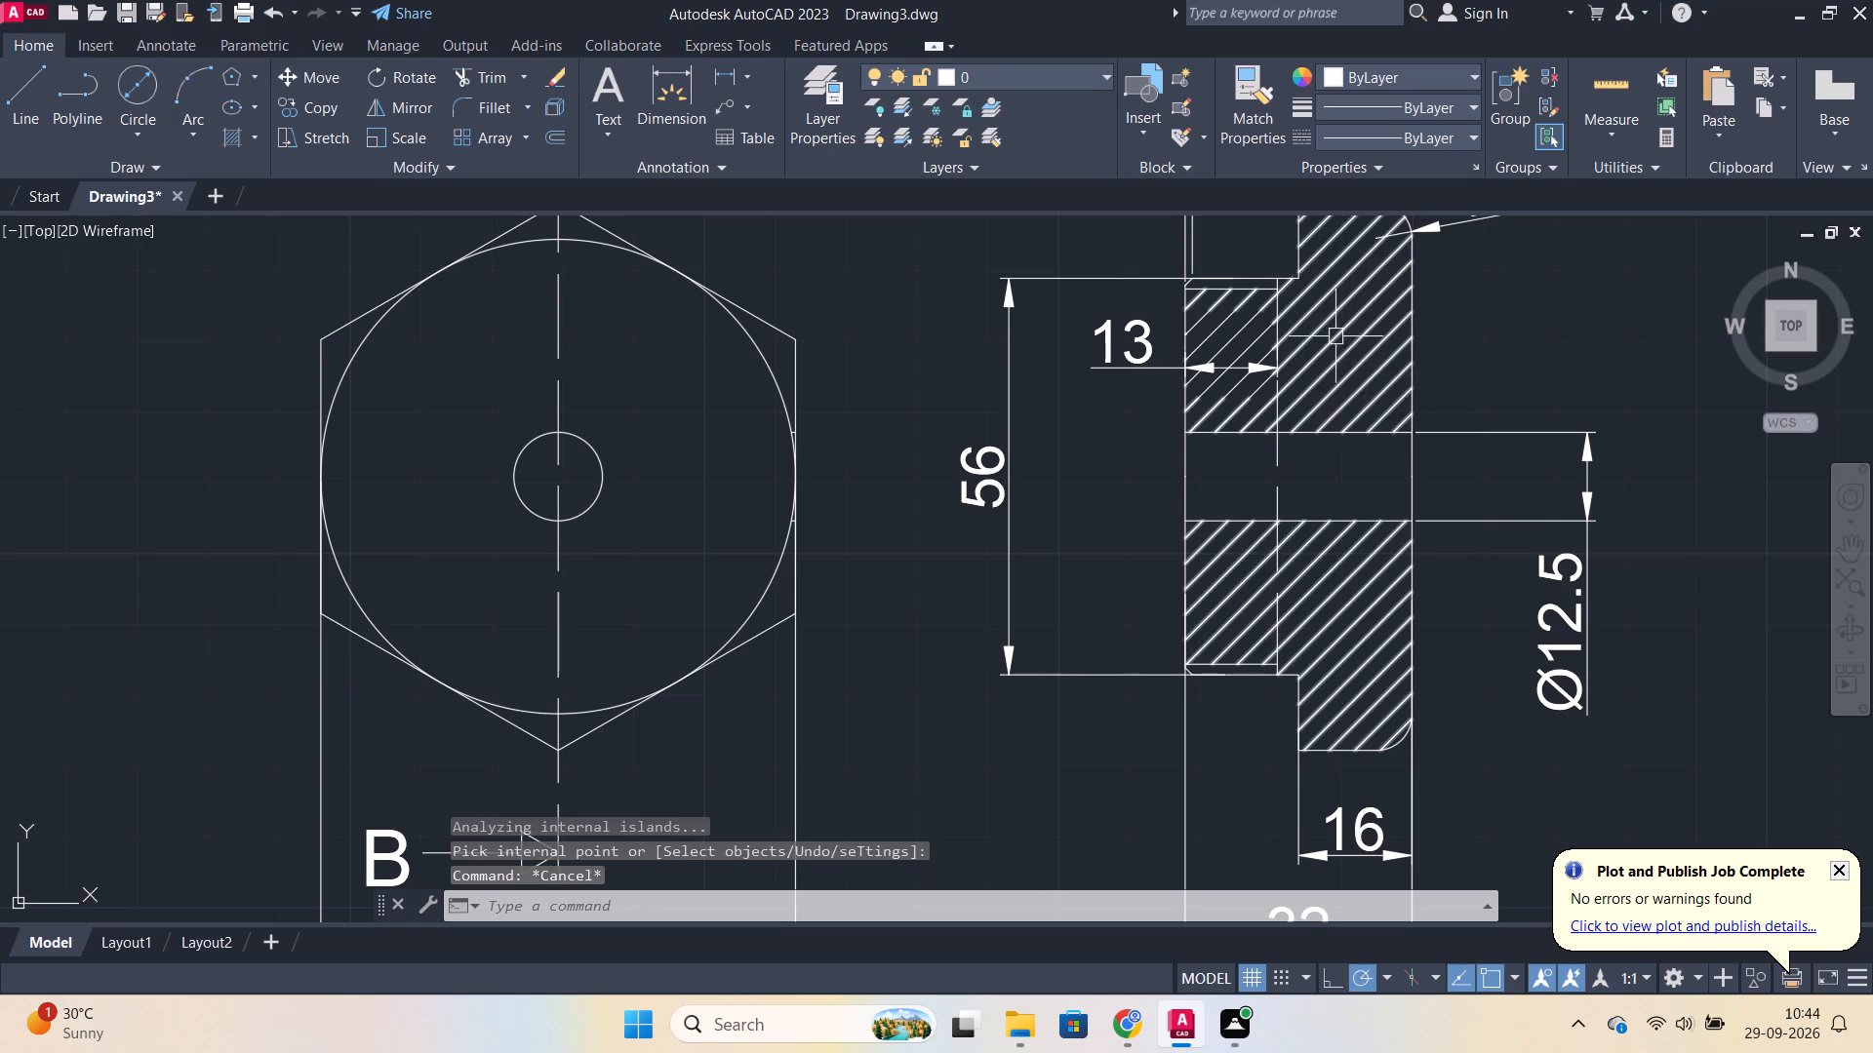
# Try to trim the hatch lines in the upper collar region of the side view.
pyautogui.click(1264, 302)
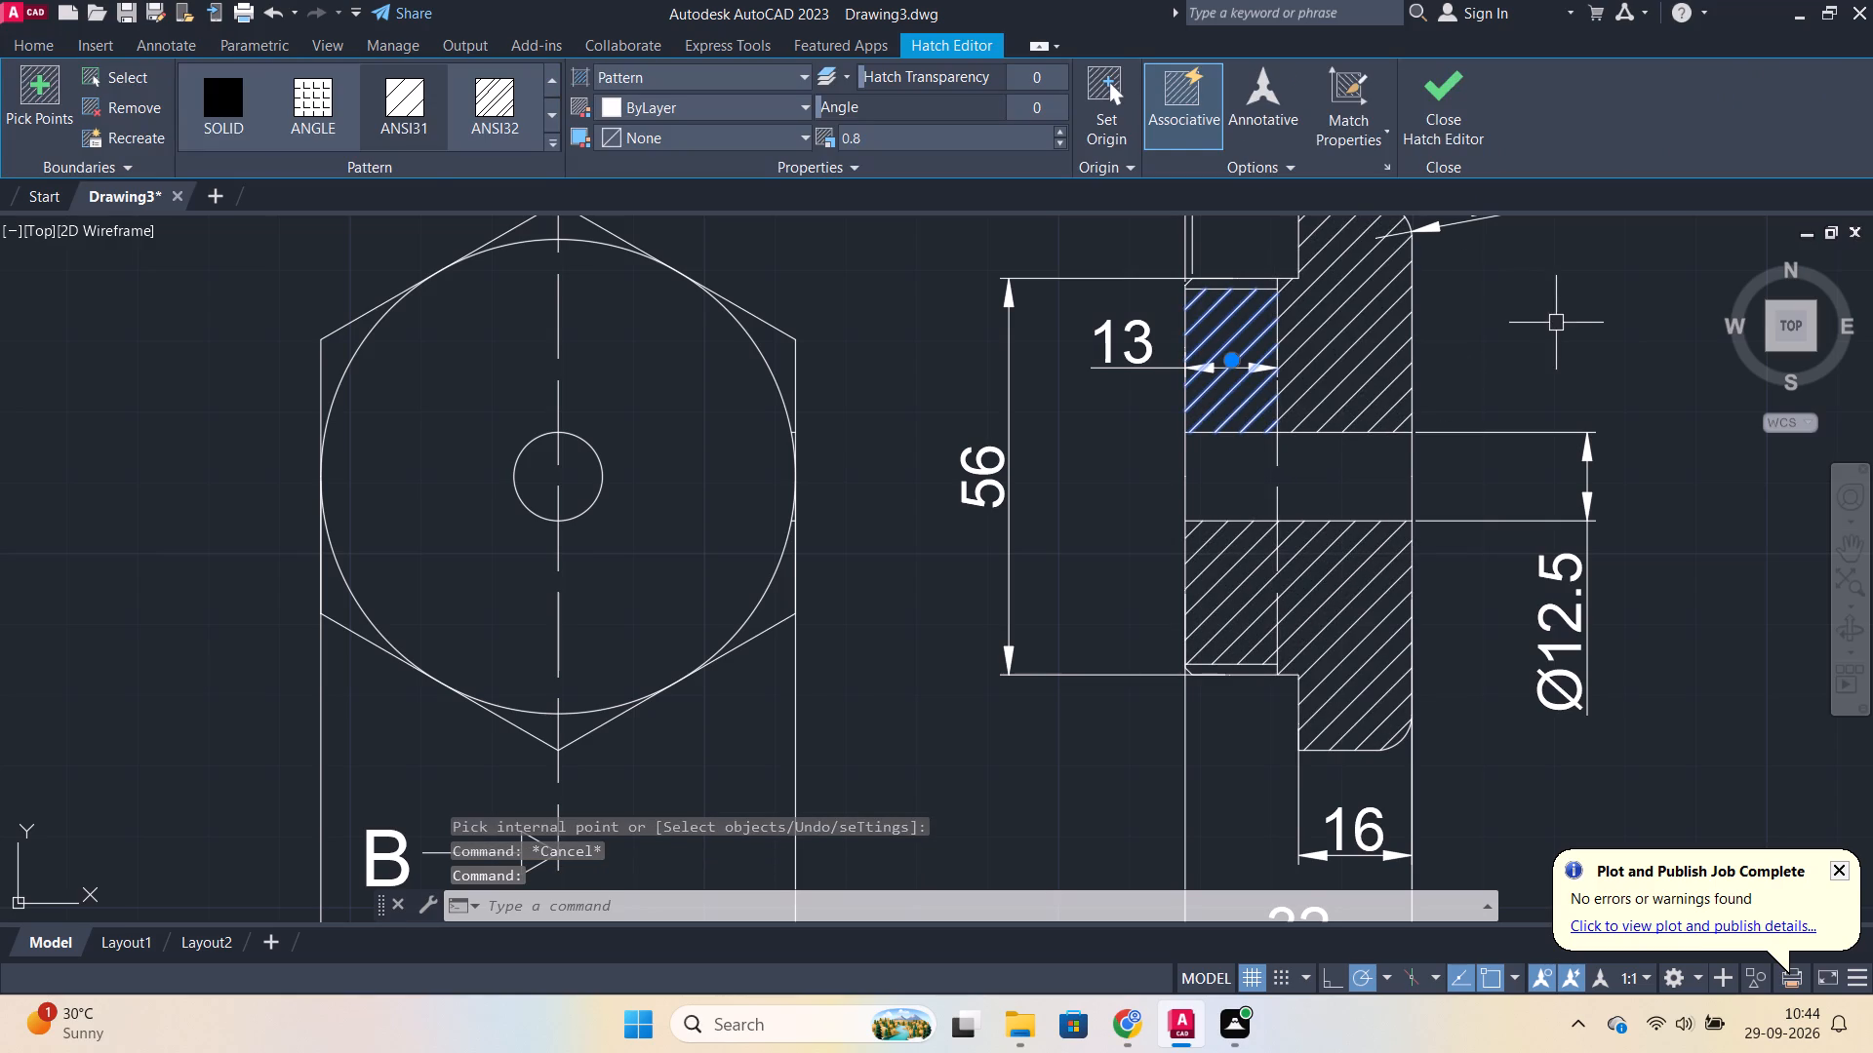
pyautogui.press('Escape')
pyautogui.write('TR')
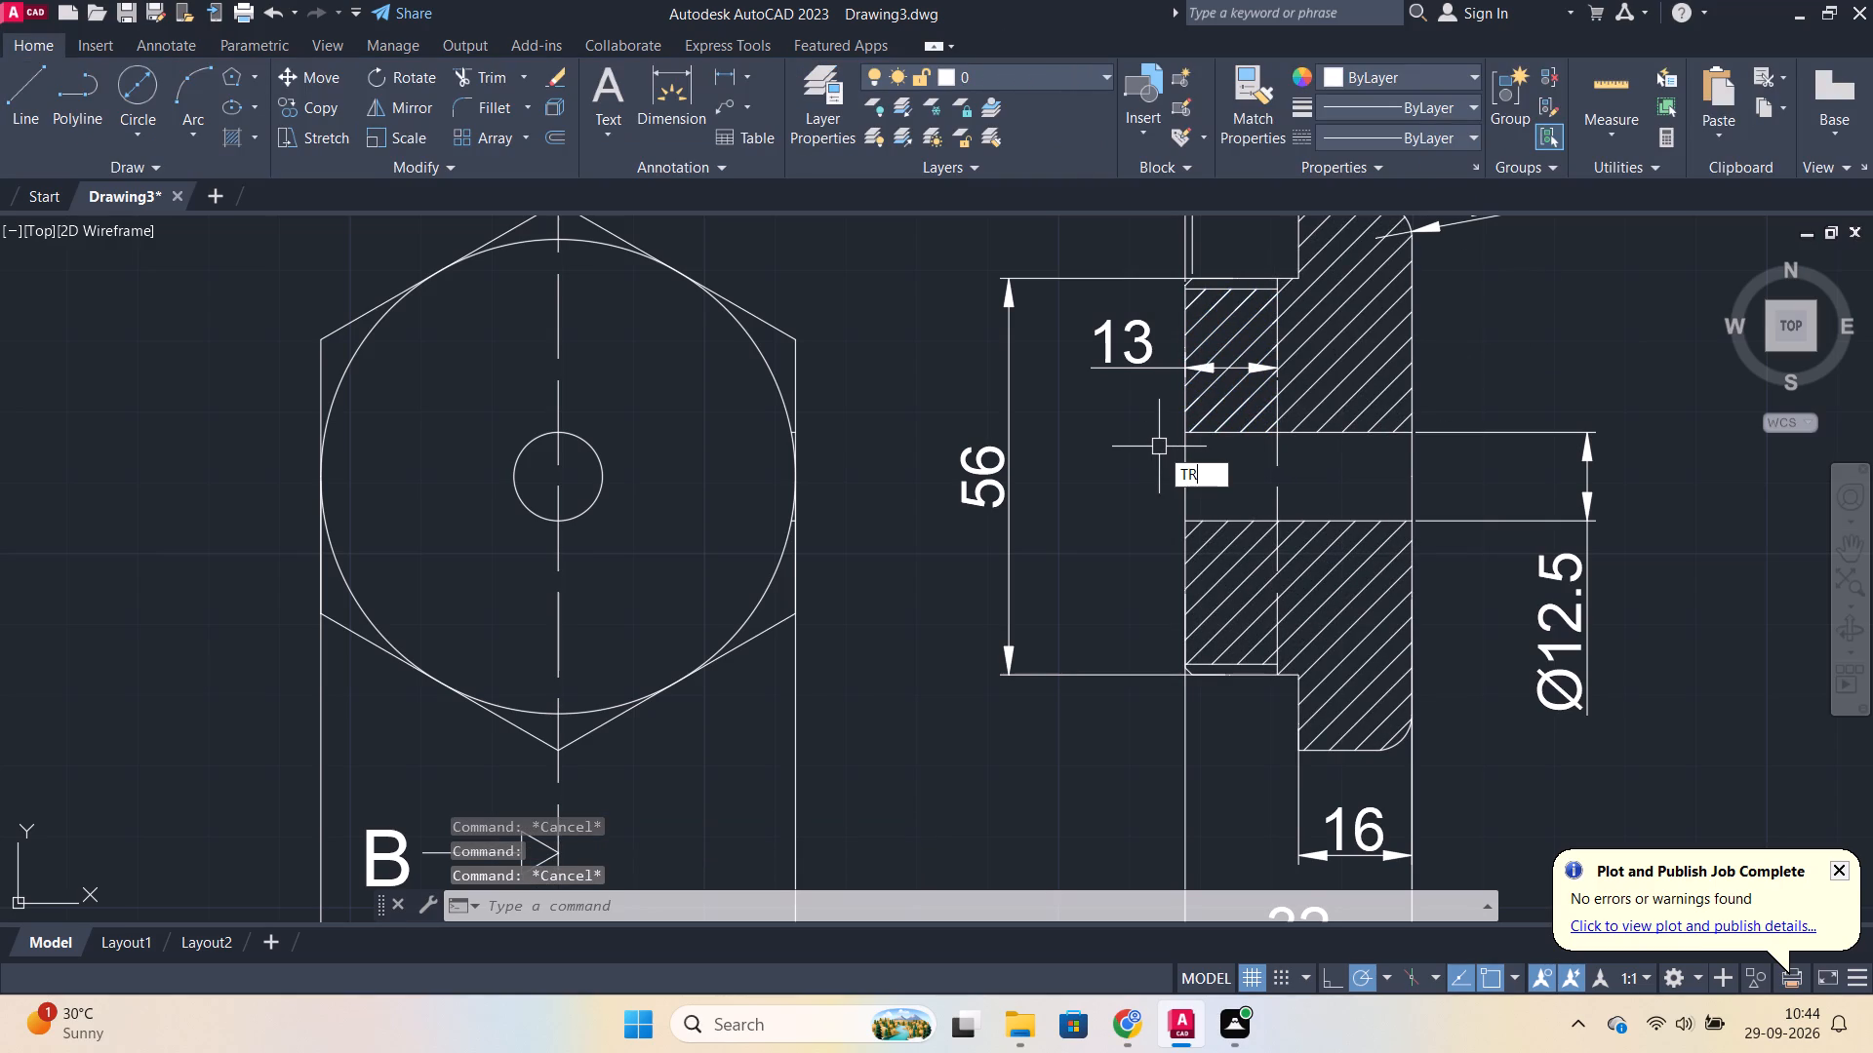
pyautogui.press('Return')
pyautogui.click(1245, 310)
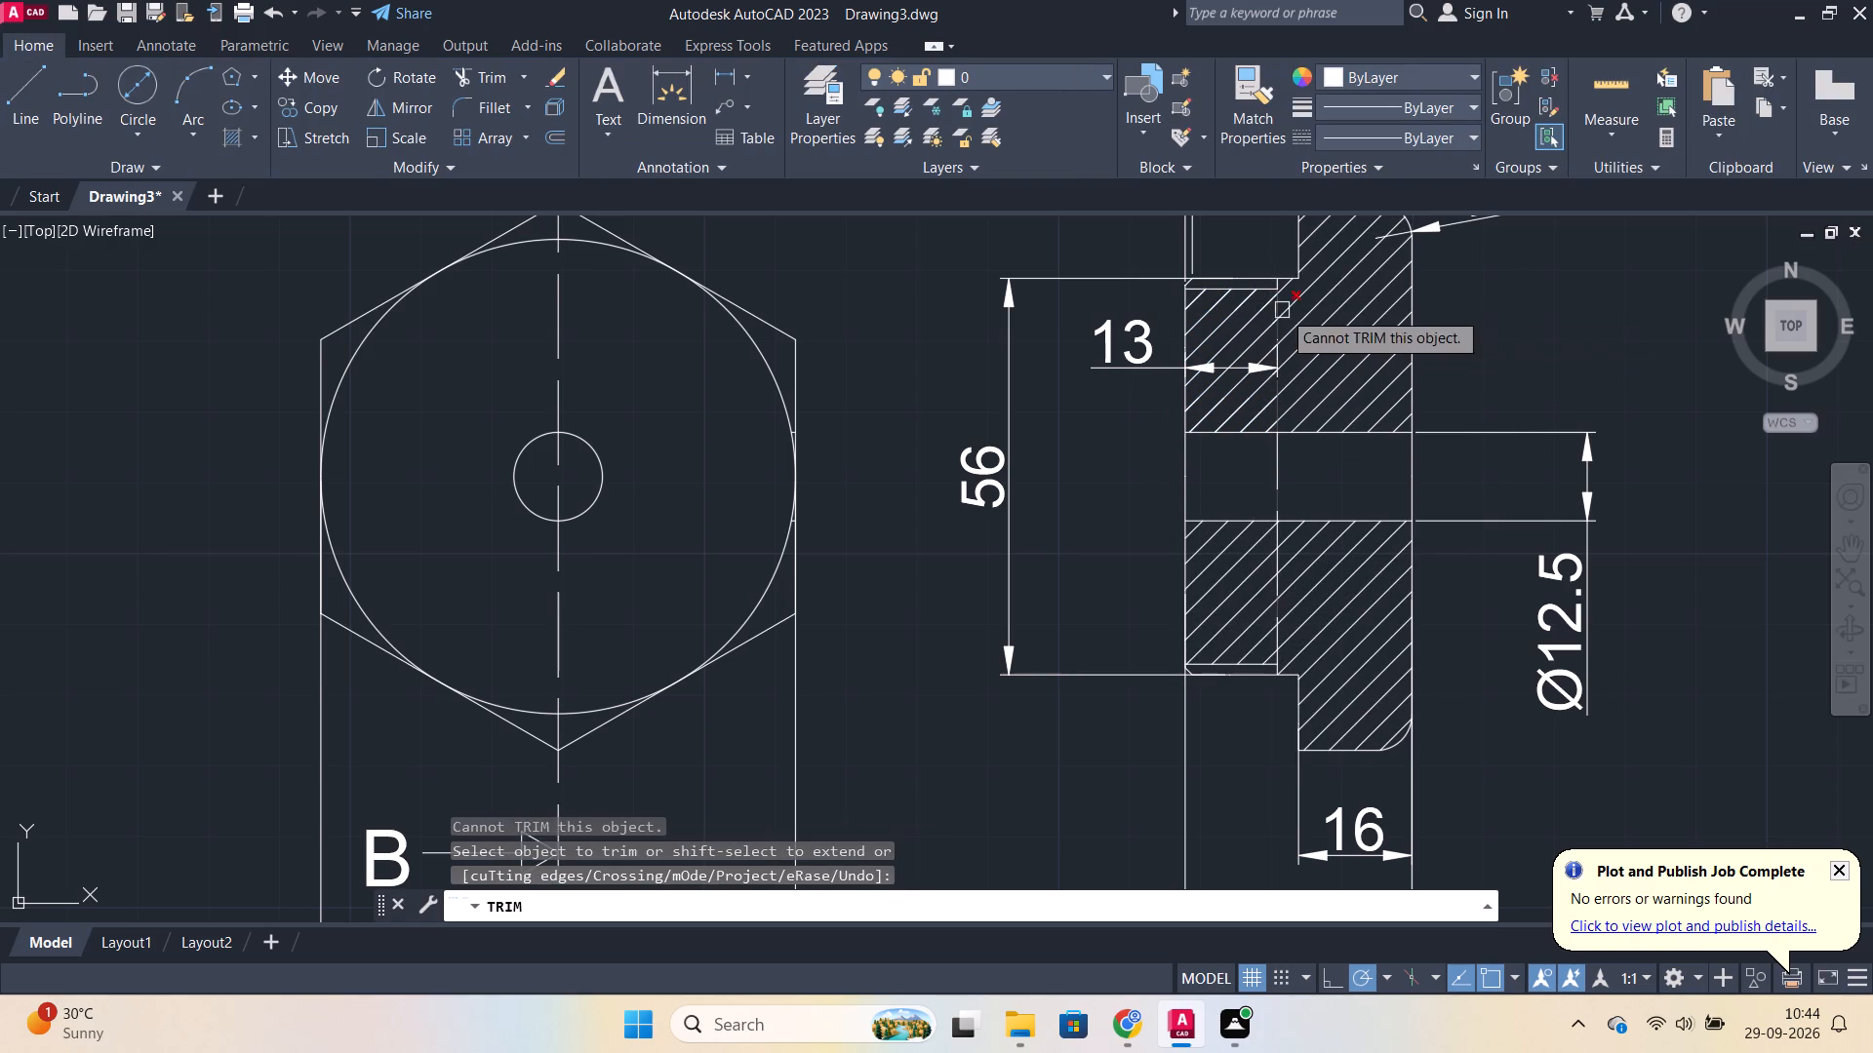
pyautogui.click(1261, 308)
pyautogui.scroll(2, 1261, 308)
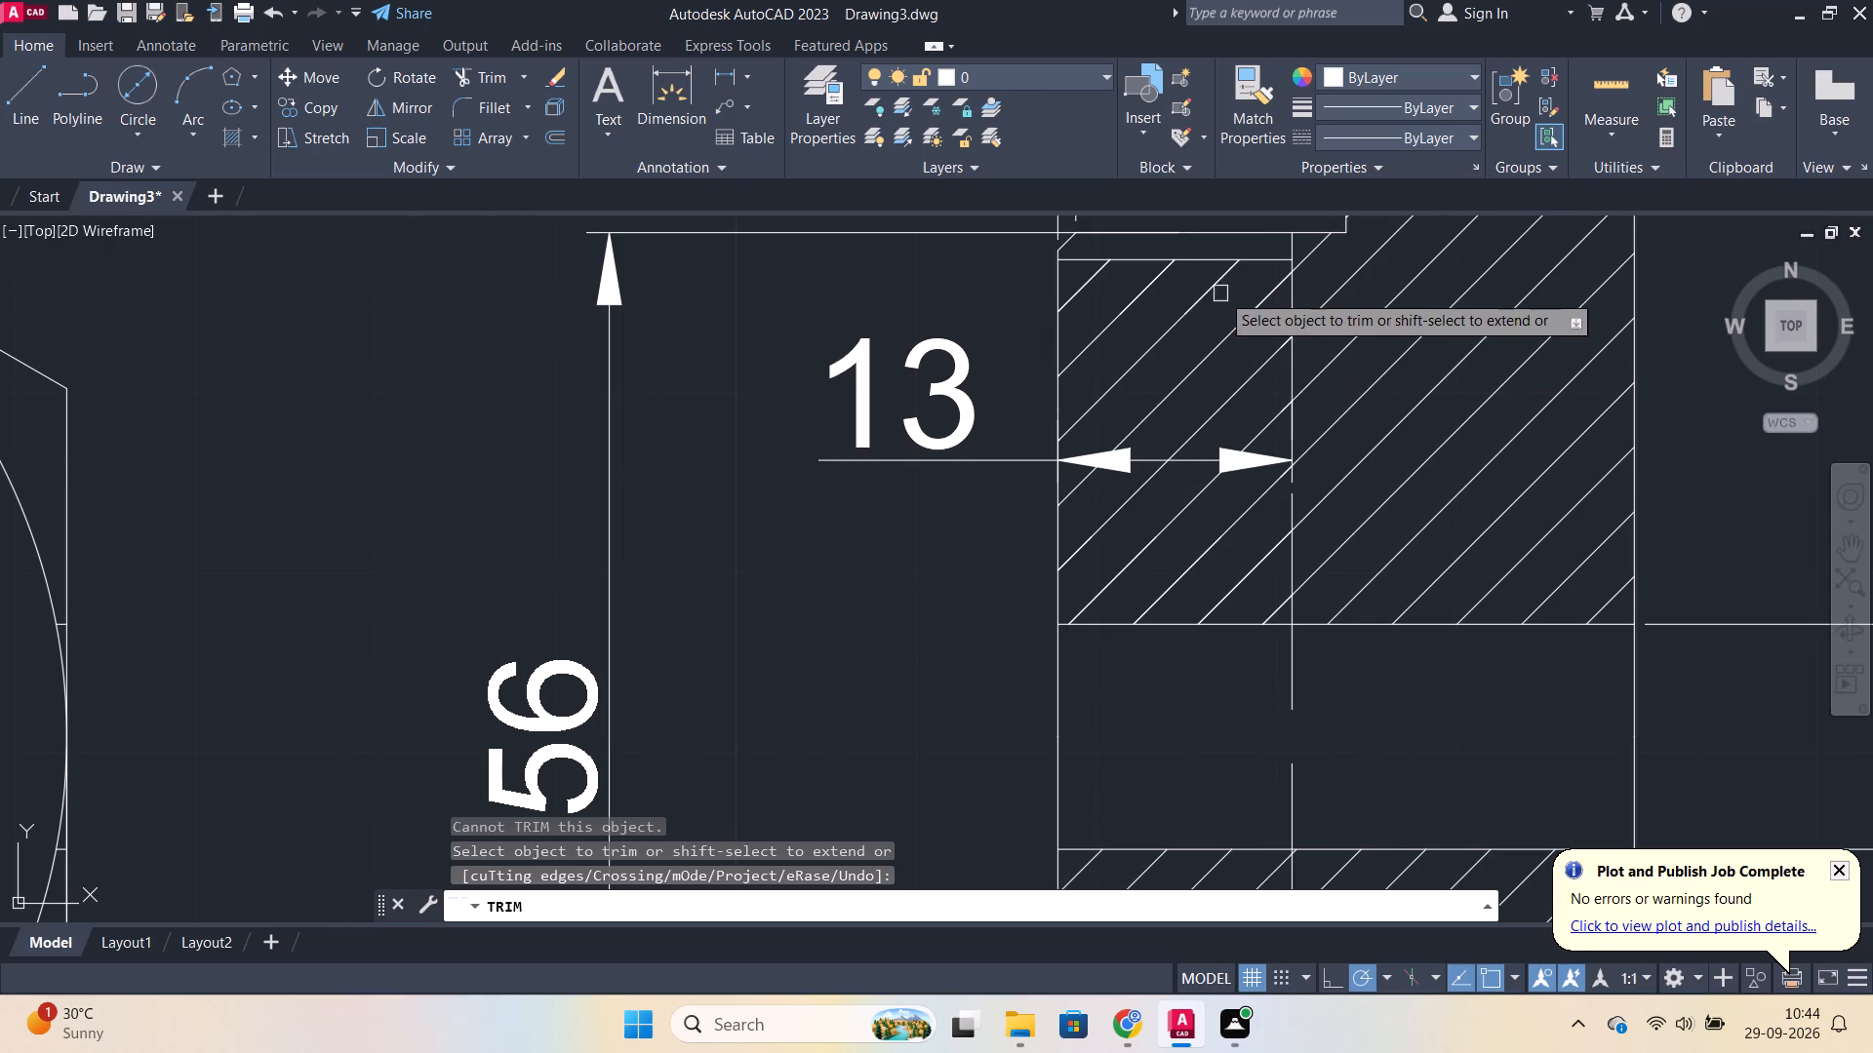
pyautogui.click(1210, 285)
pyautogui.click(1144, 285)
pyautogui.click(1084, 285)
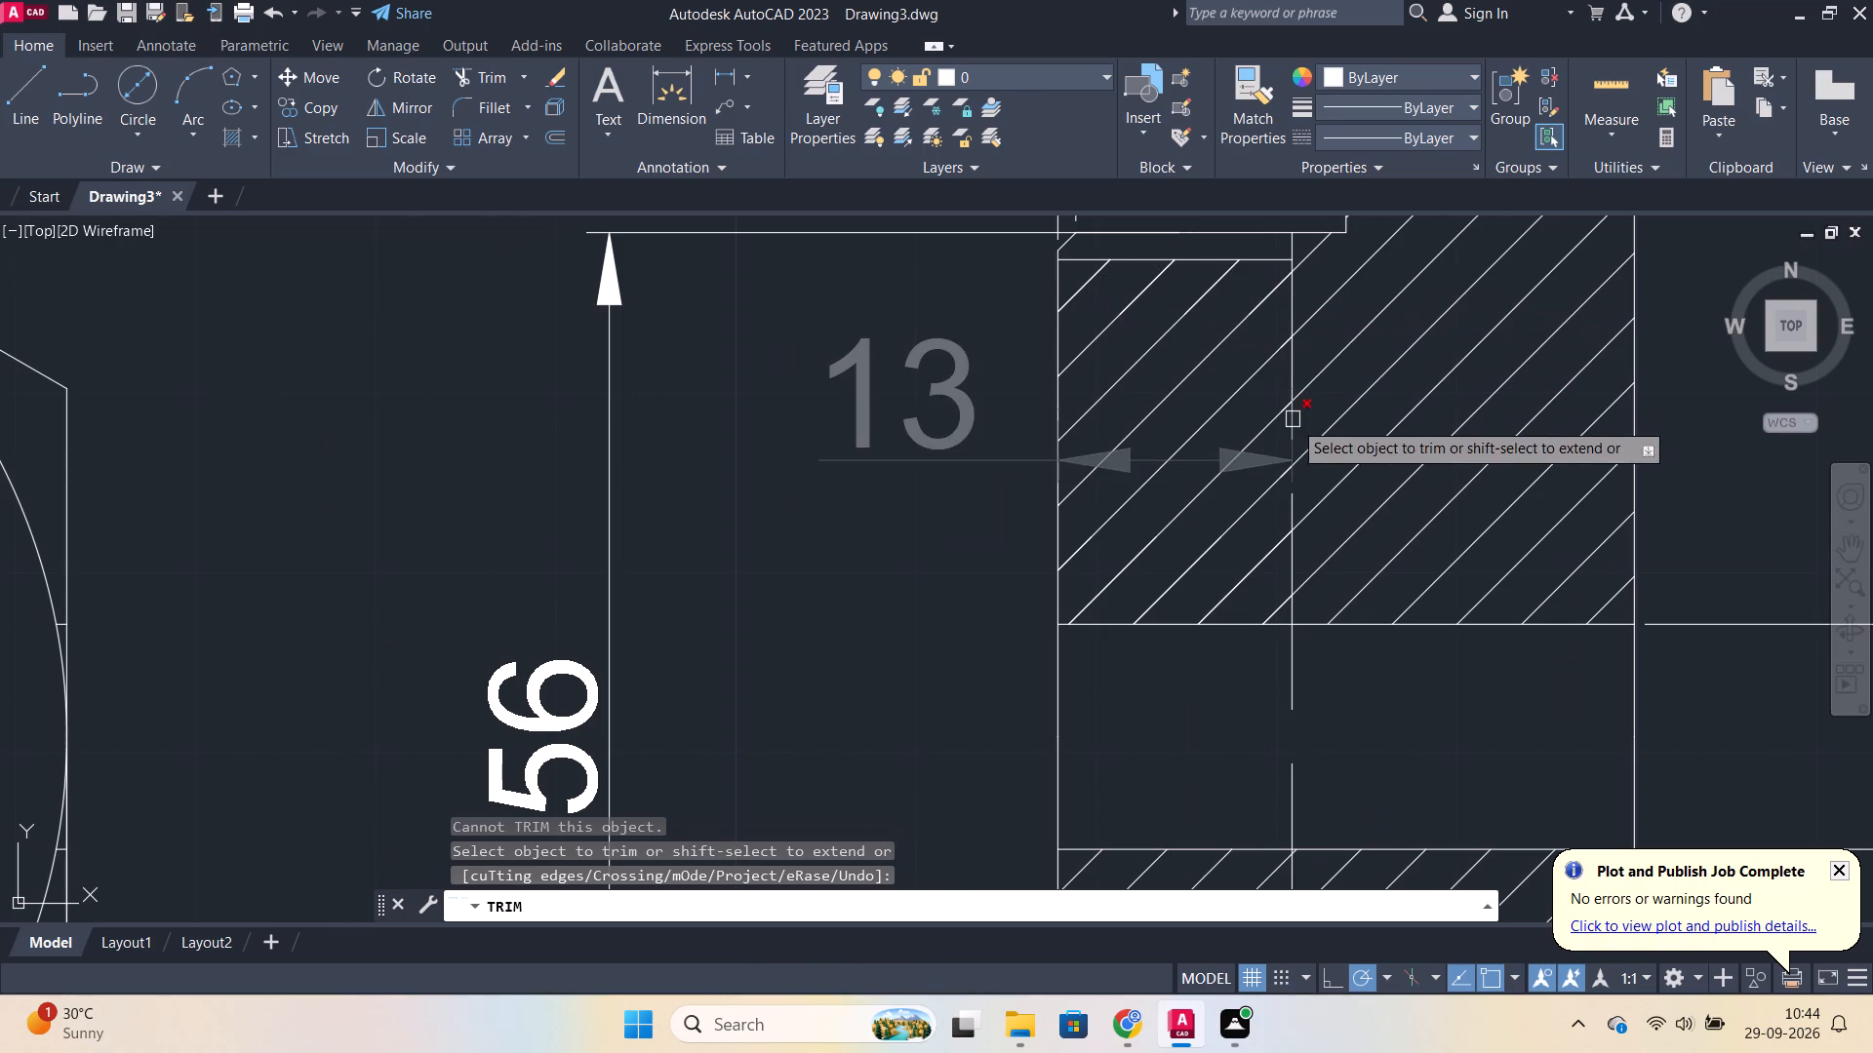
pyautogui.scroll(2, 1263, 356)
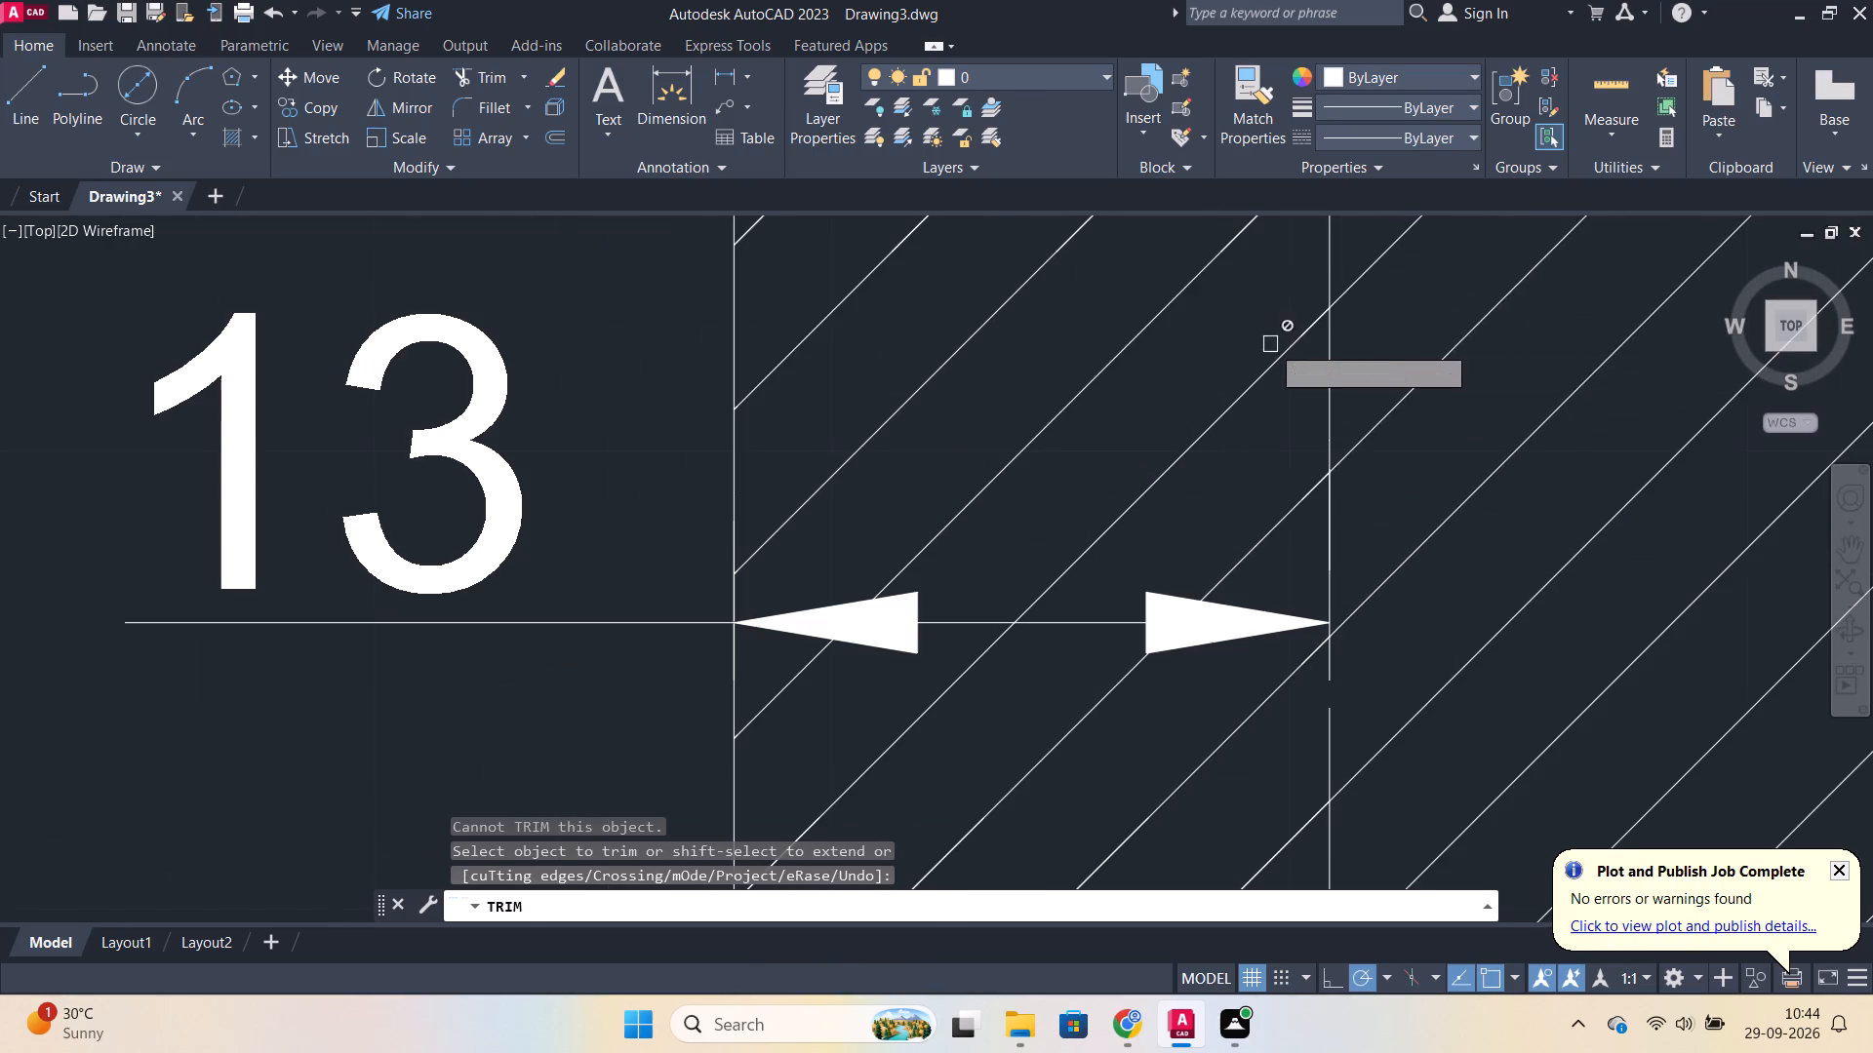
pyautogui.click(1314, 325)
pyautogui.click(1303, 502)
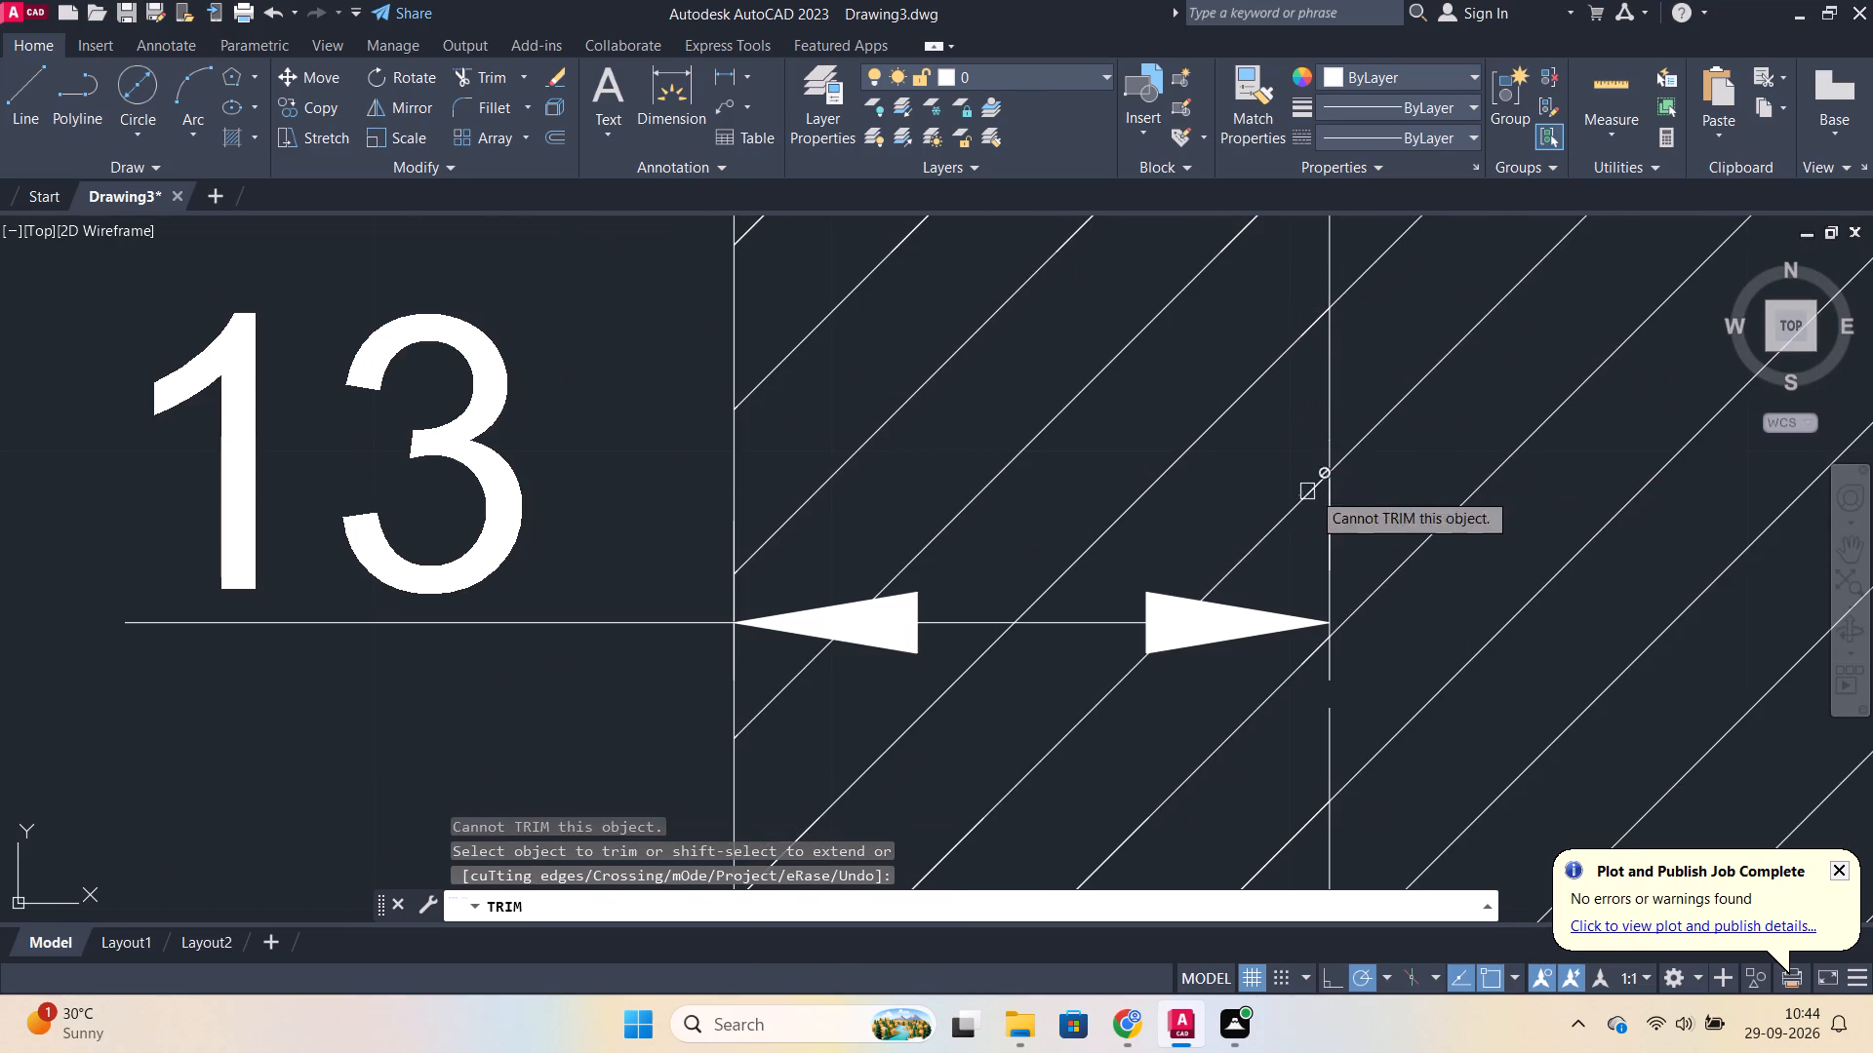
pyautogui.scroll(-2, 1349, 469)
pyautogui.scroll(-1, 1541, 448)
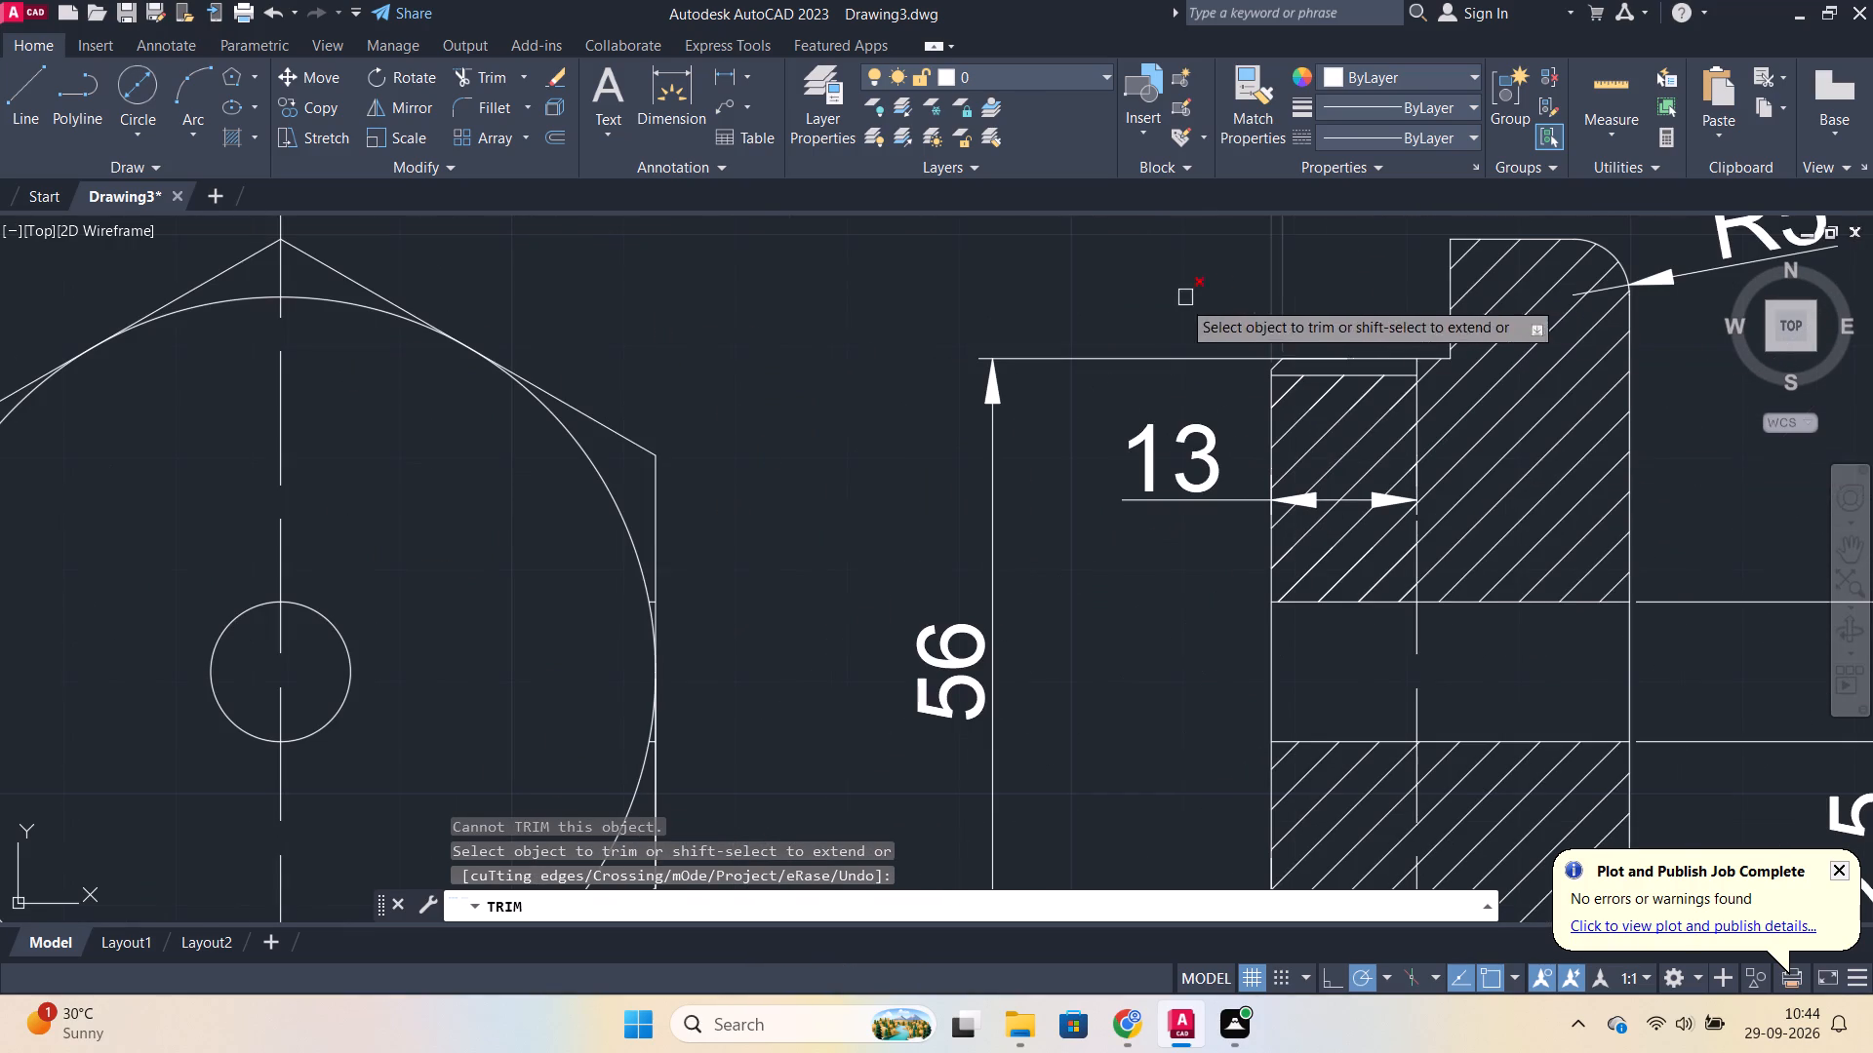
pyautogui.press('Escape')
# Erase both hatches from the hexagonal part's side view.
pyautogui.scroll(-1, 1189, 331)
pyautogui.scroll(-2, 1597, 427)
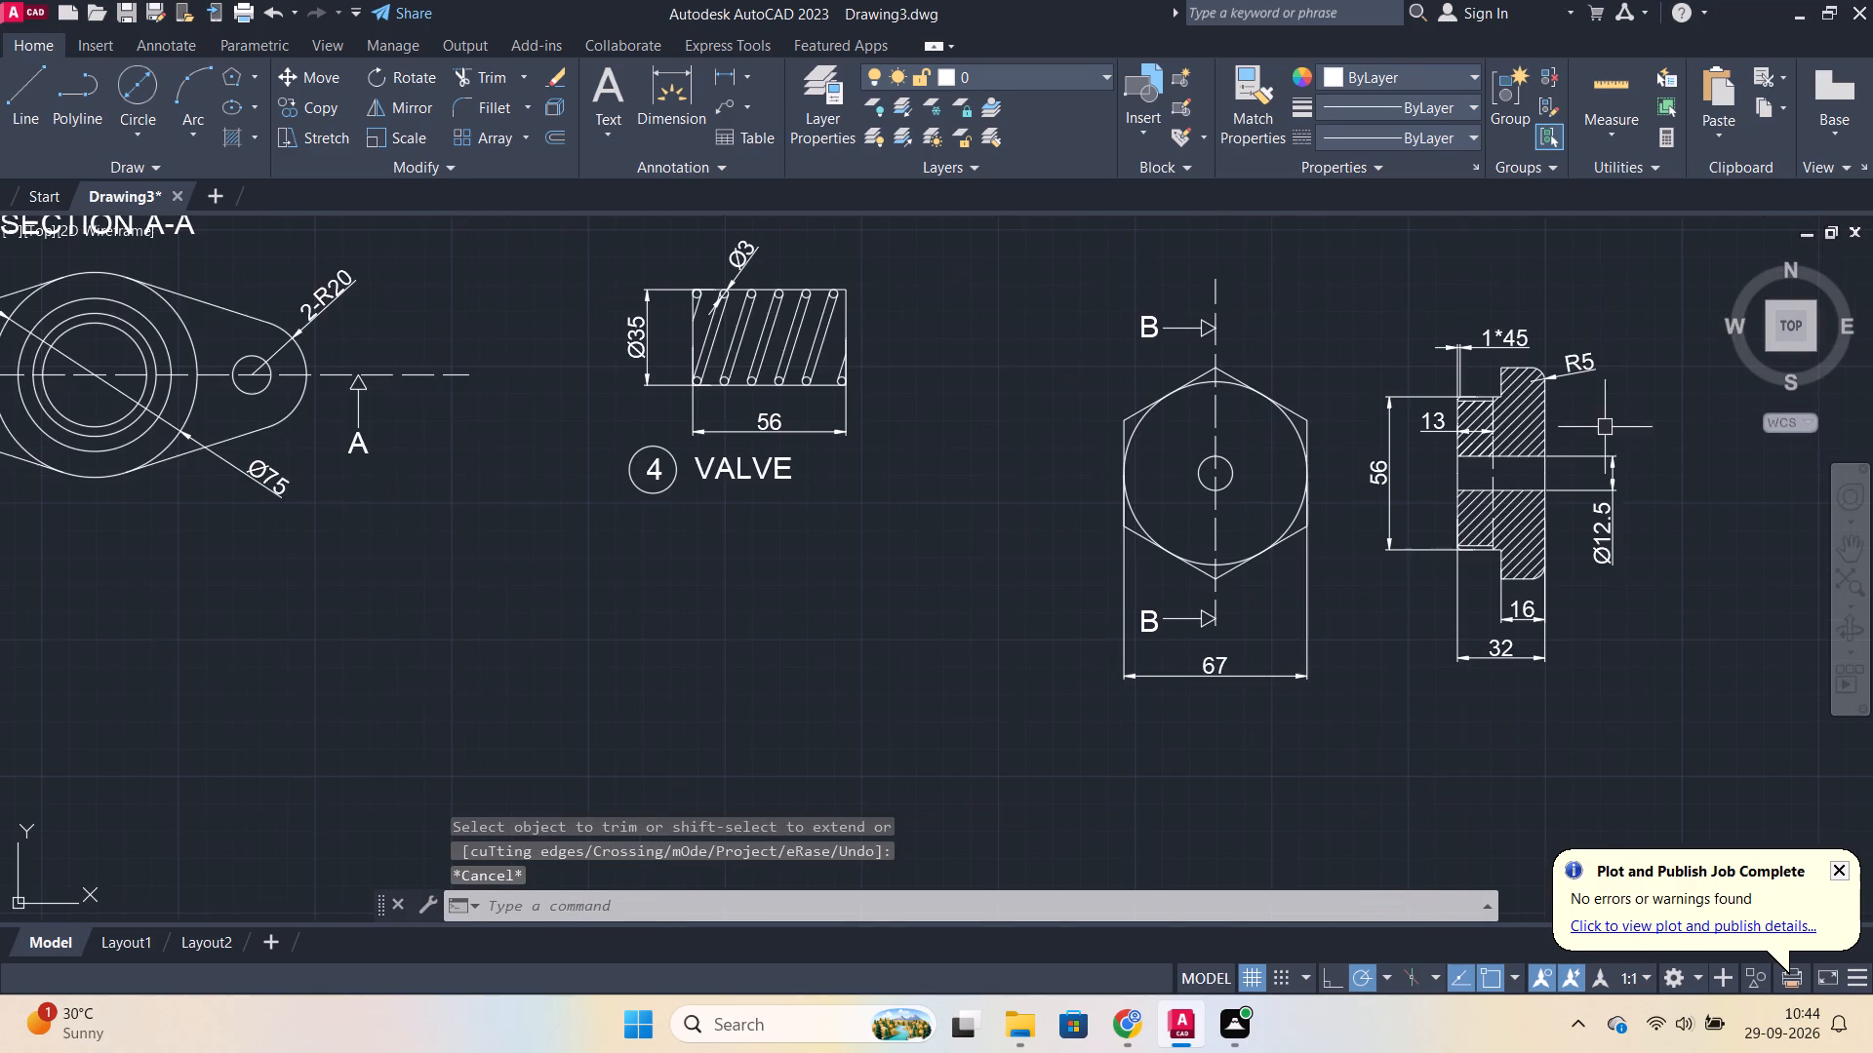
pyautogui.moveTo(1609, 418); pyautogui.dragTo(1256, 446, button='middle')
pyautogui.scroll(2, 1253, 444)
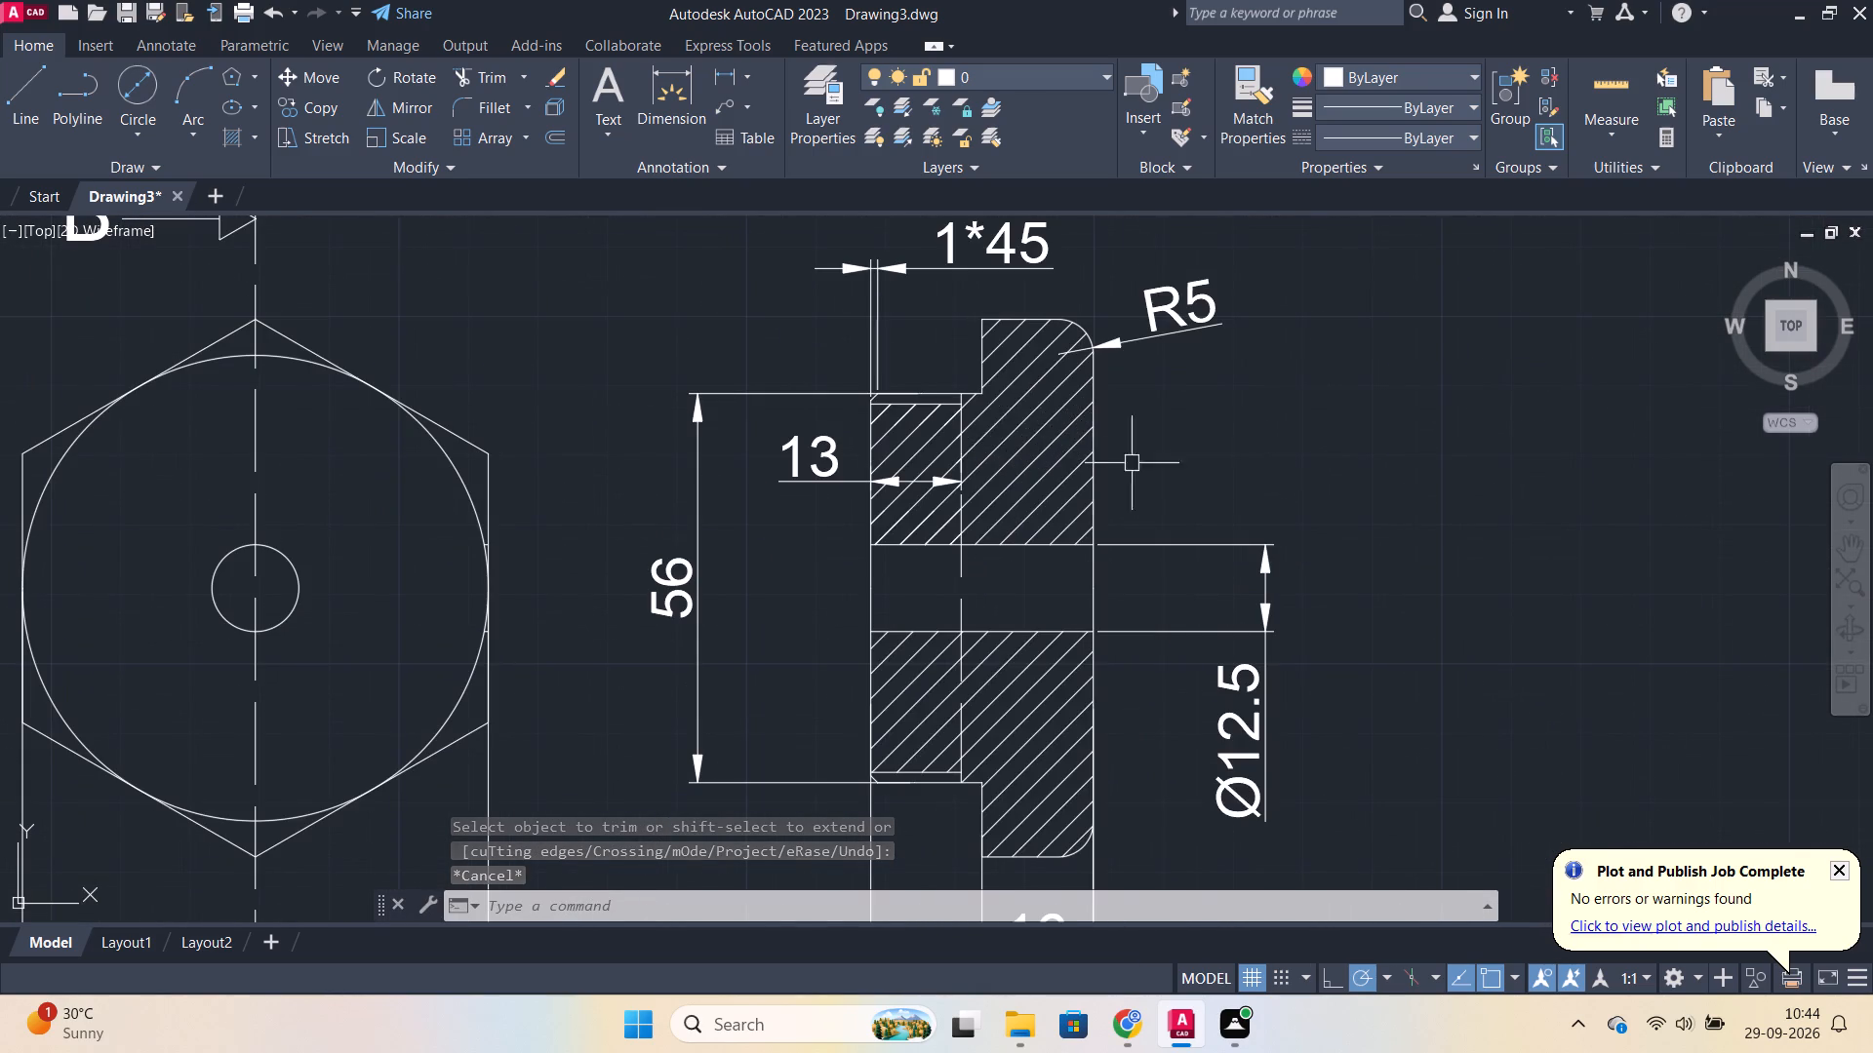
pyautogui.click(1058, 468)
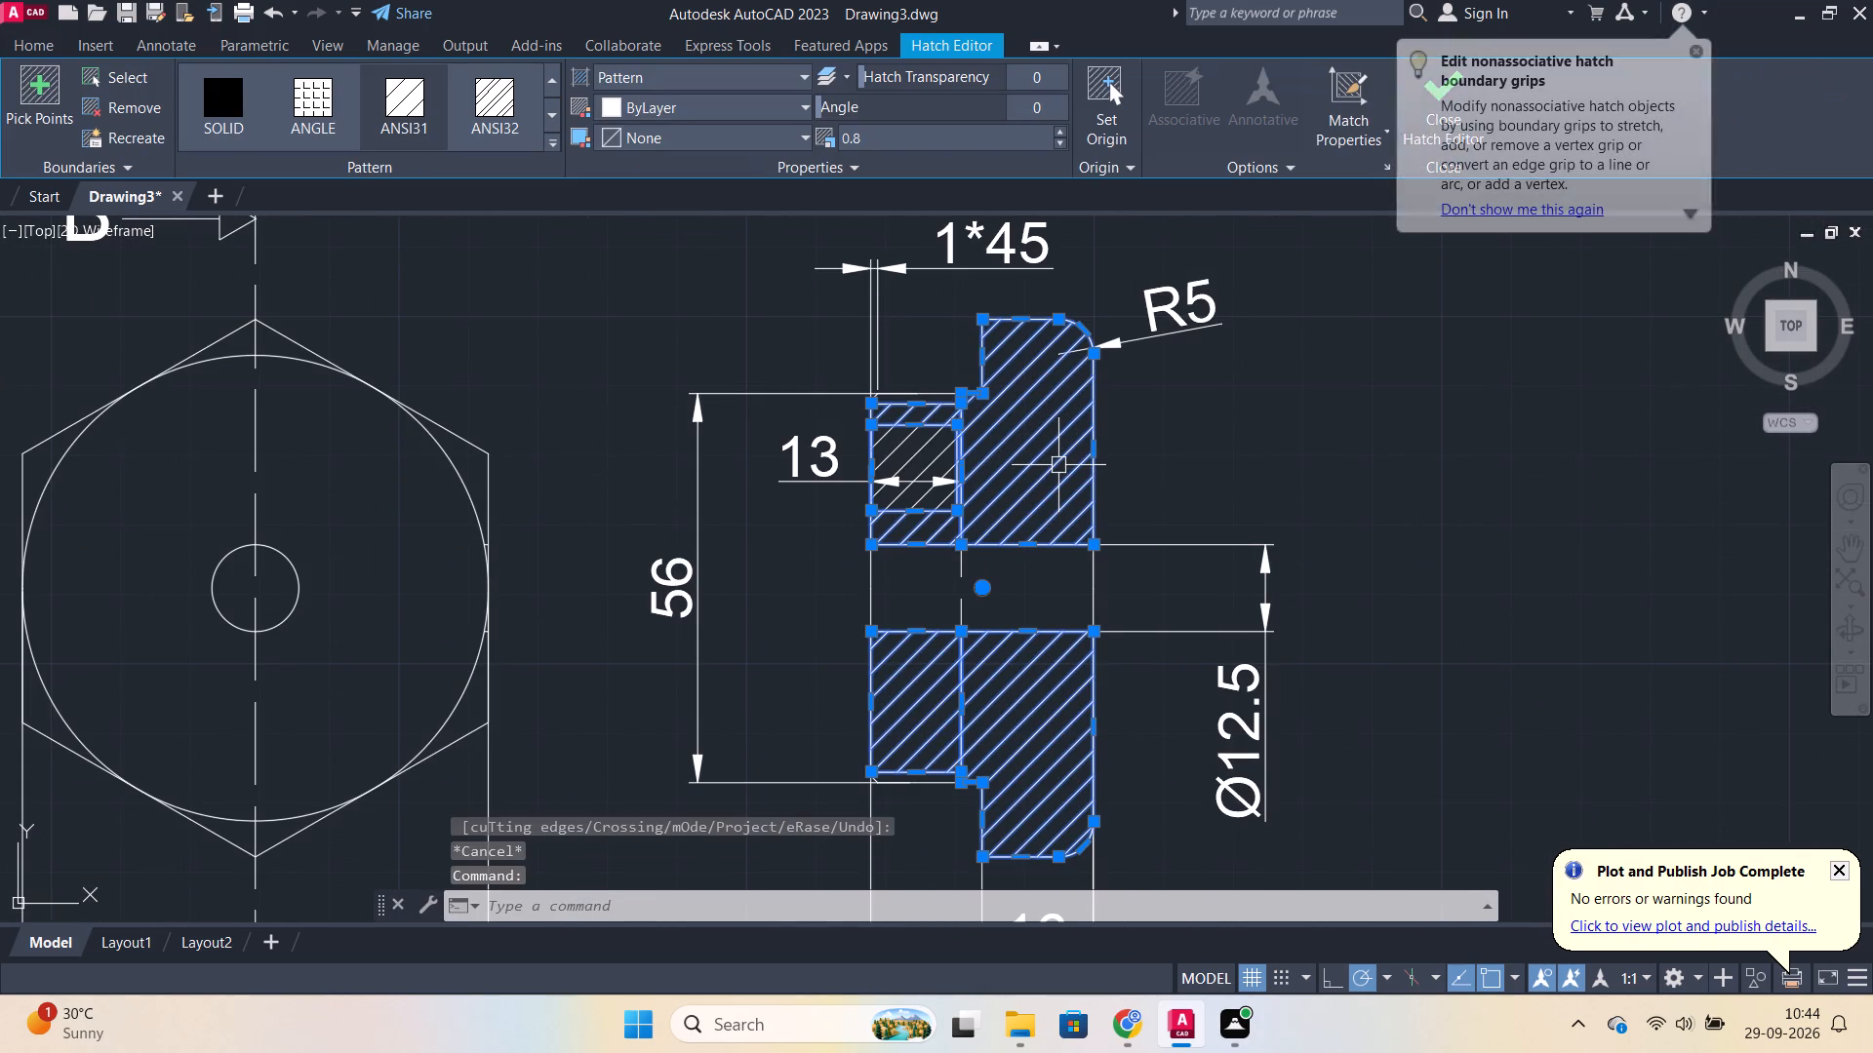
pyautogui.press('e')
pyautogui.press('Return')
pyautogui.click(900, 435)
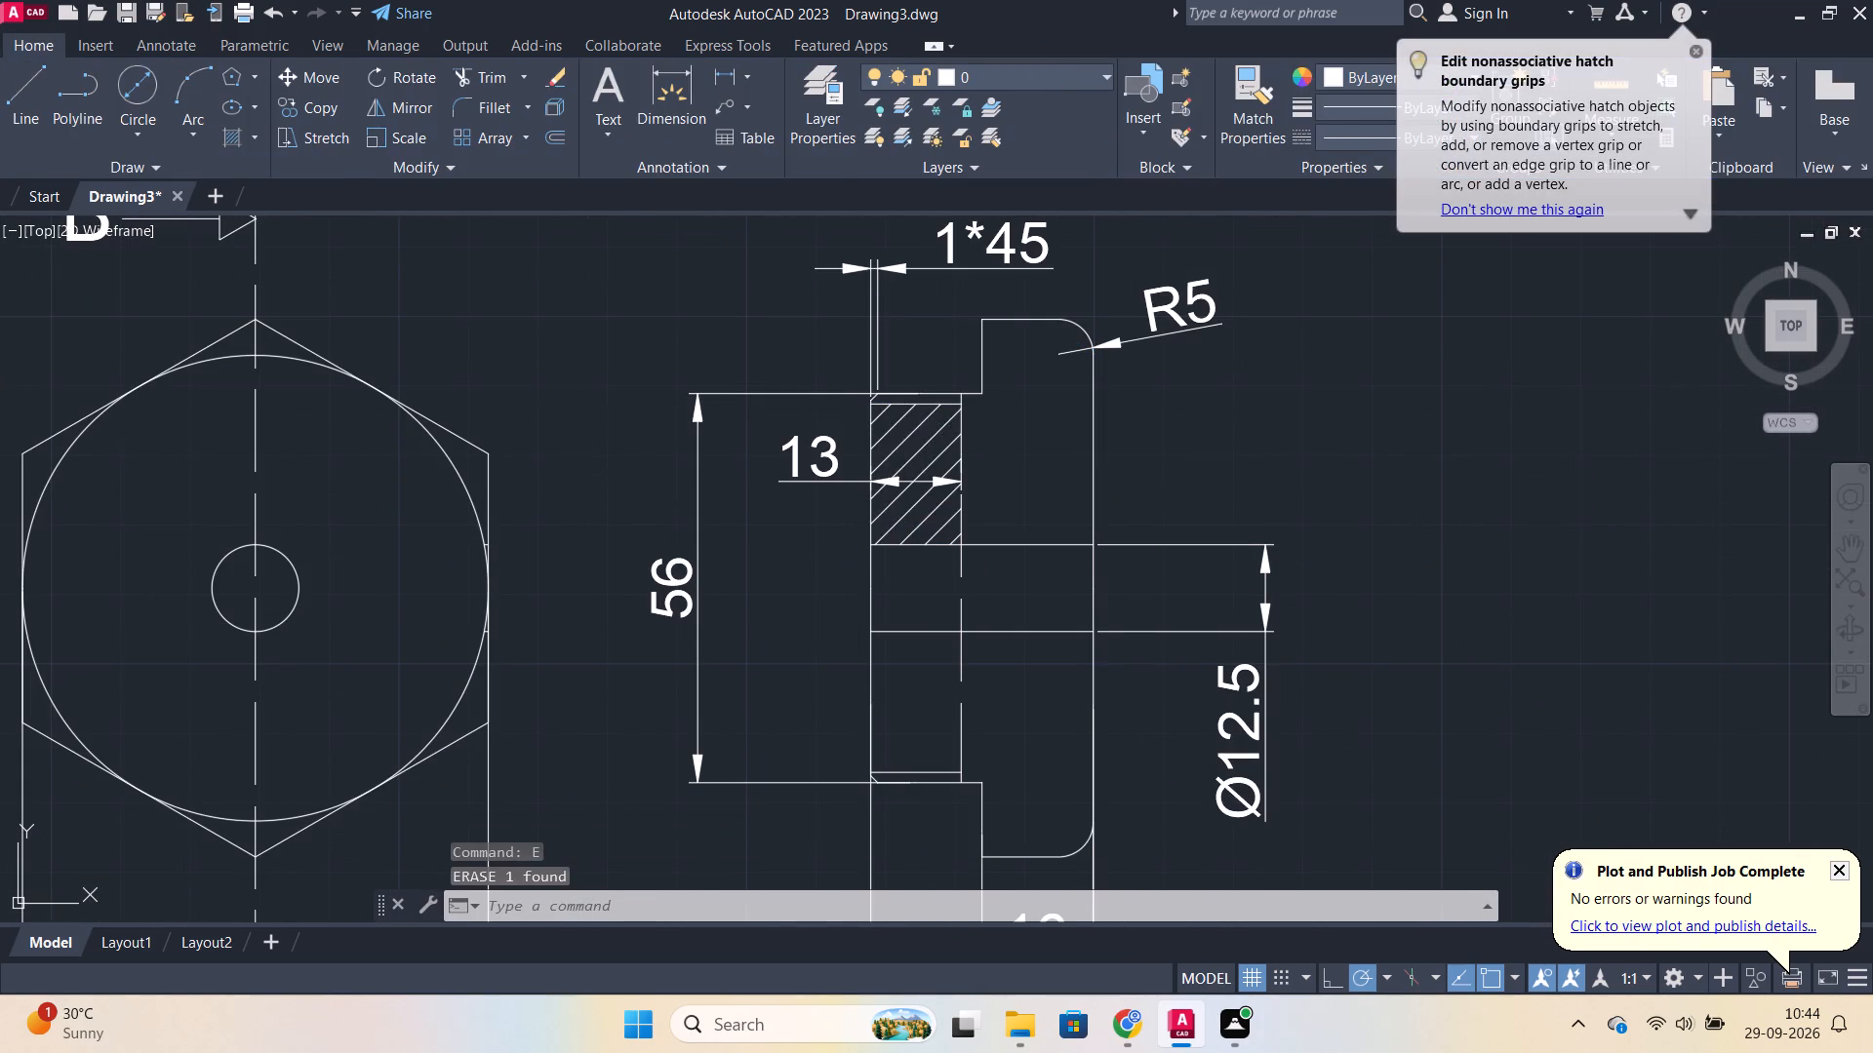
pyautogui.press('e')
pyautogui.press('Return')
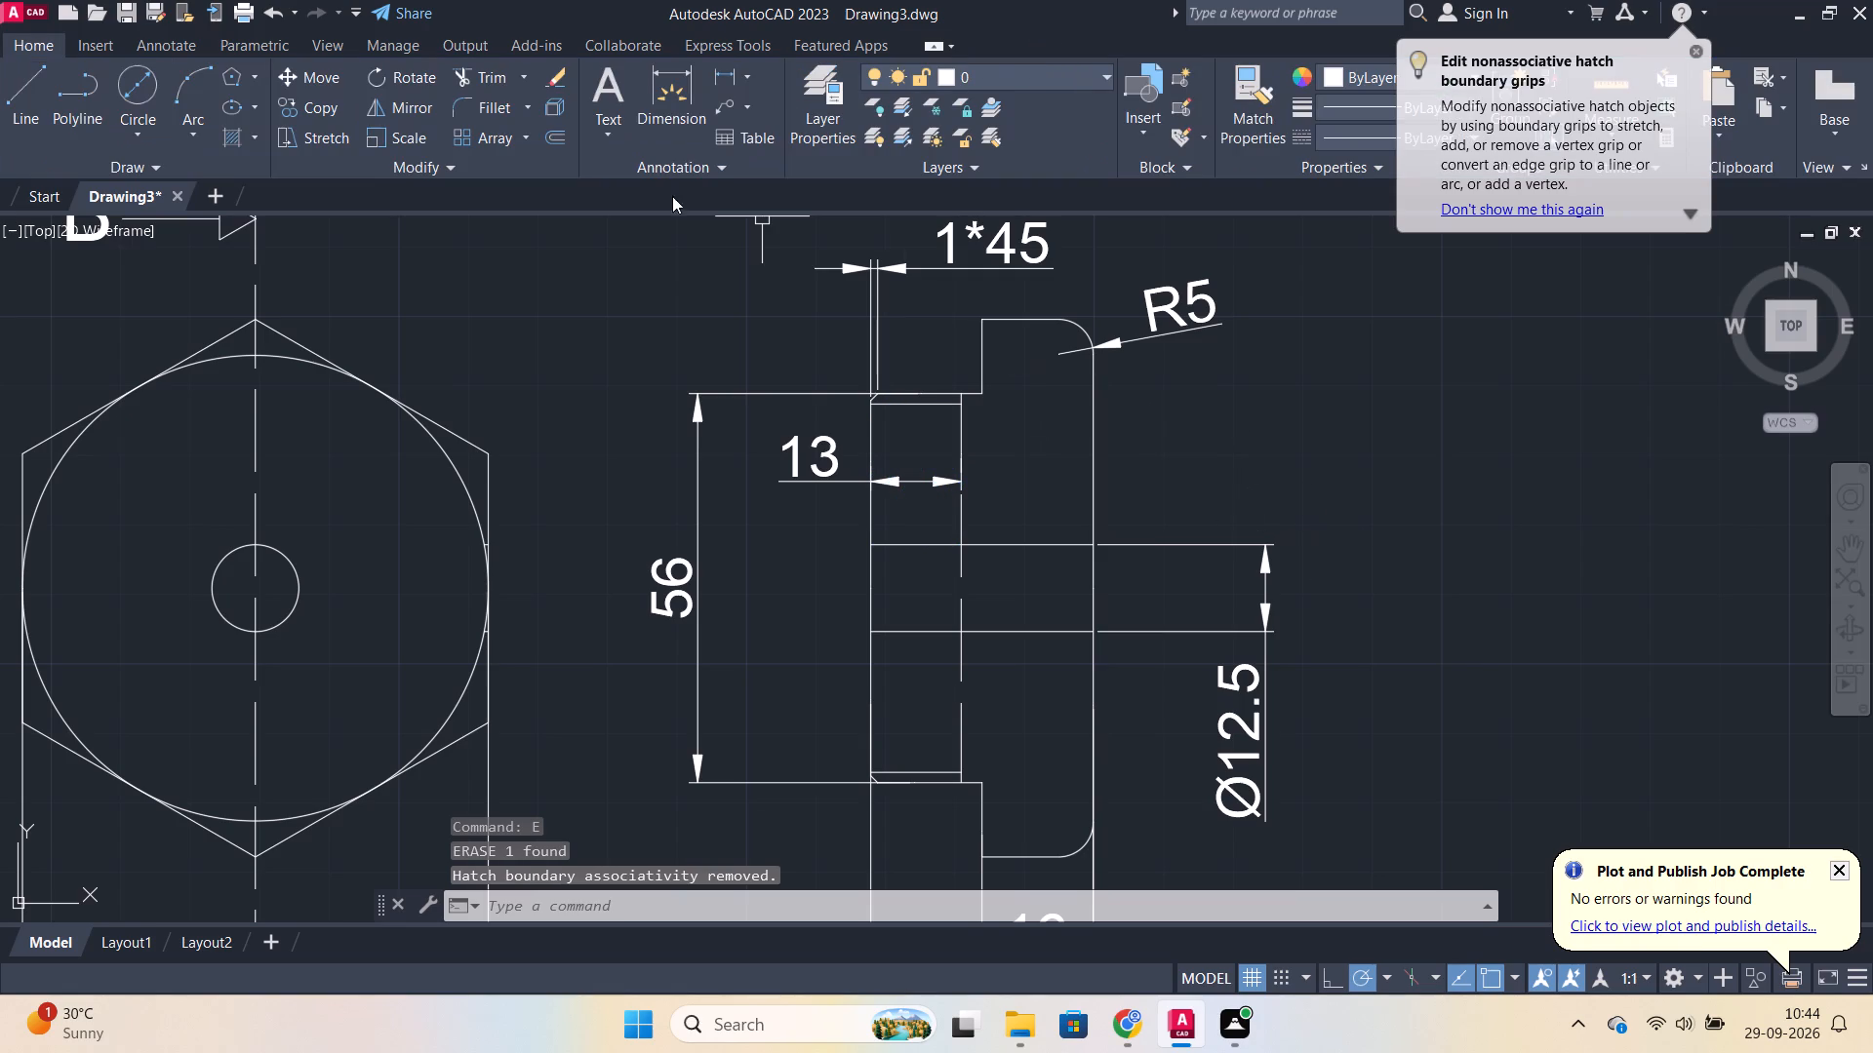
# Hatch the flange and collar regions above and below the bore in the side view as one hatch at scale 0.8.
pyautogui.click(236, 135)
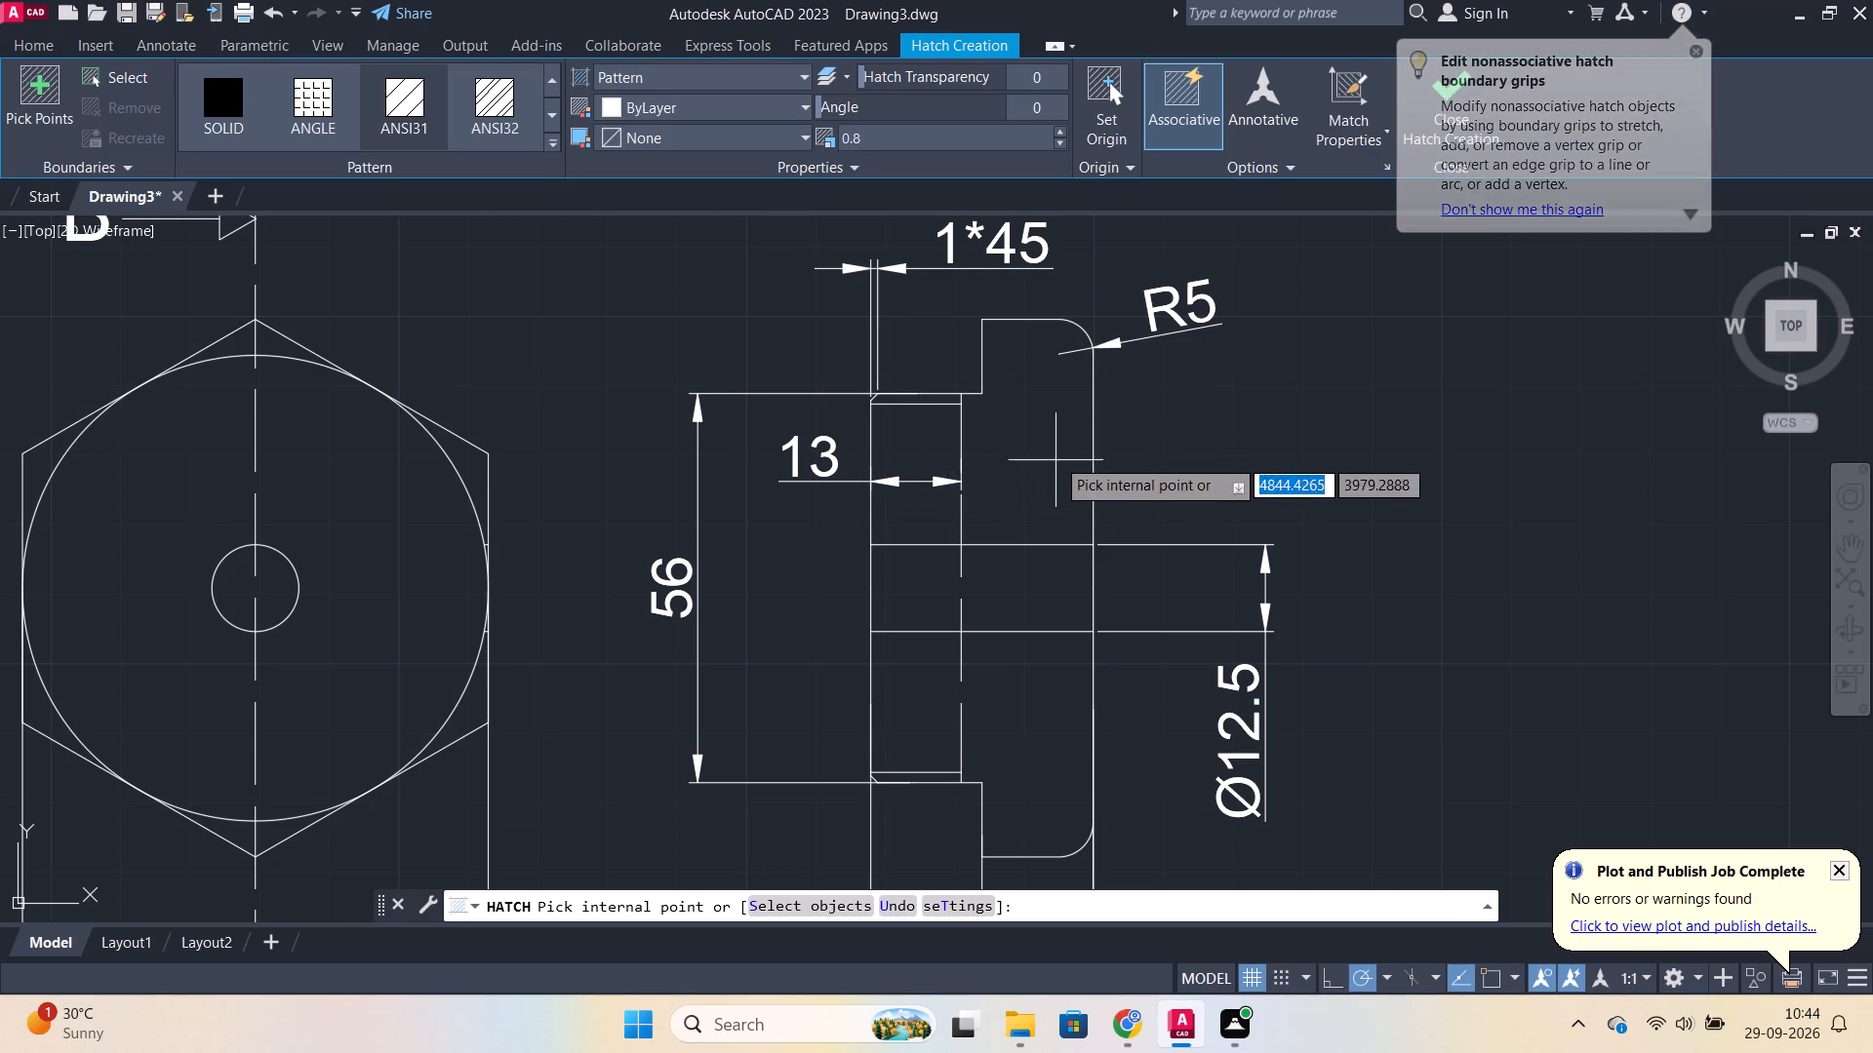
pyautogui.click(1056, 456)
pyautogui.click(909, 438)
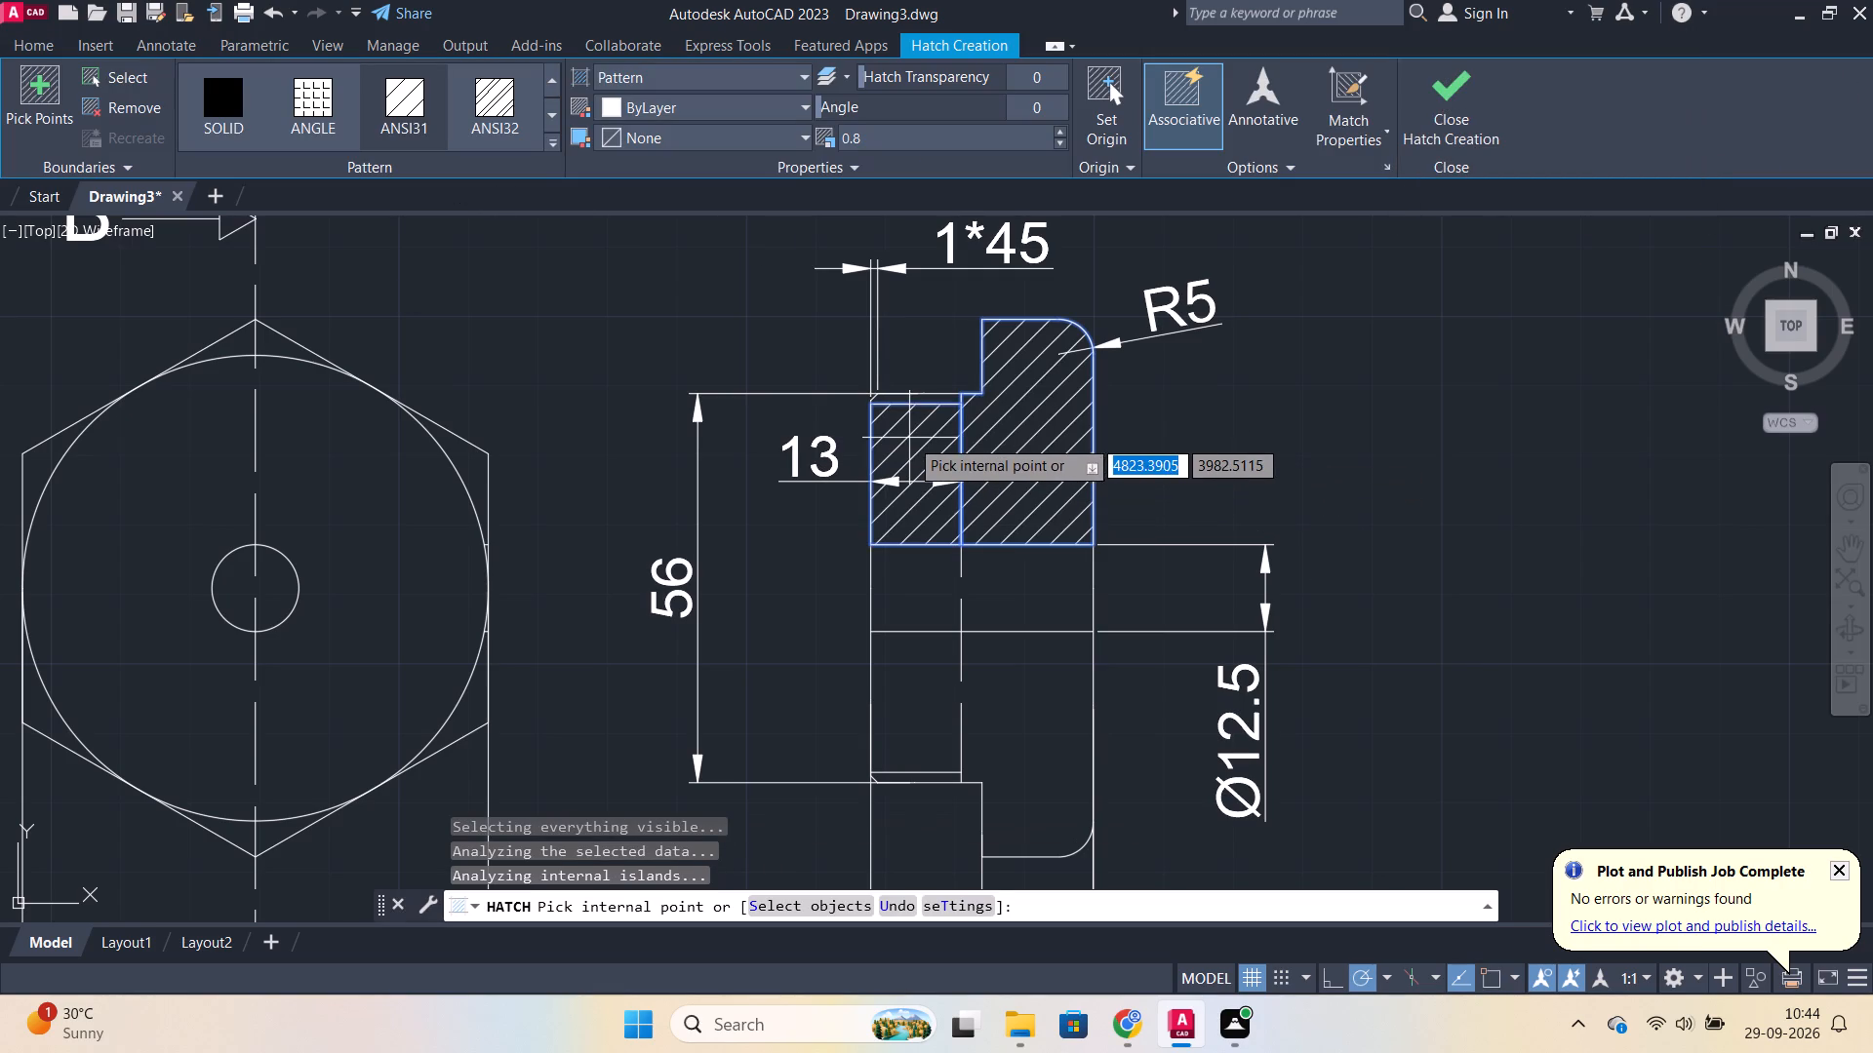
pyautogui.click(903, 687)
pyautogui.click(1005, 703)
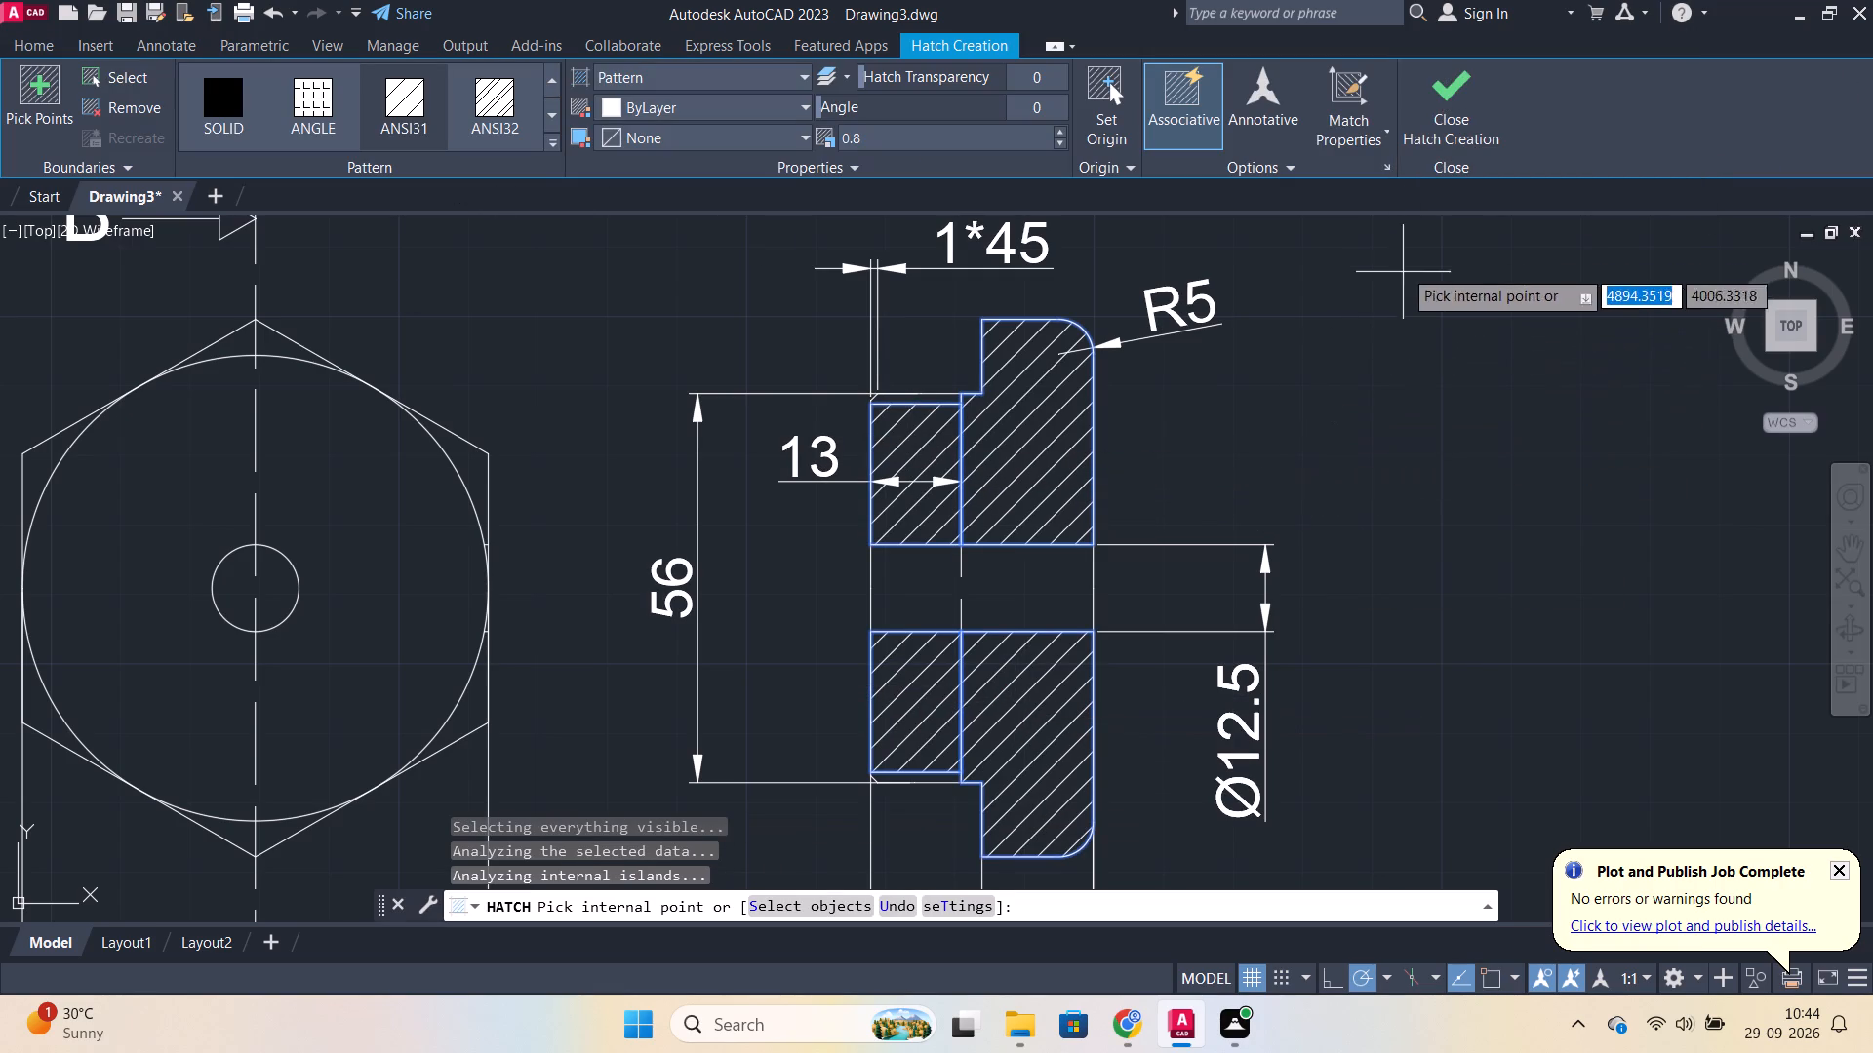
pyautogui.click(1430, 135)
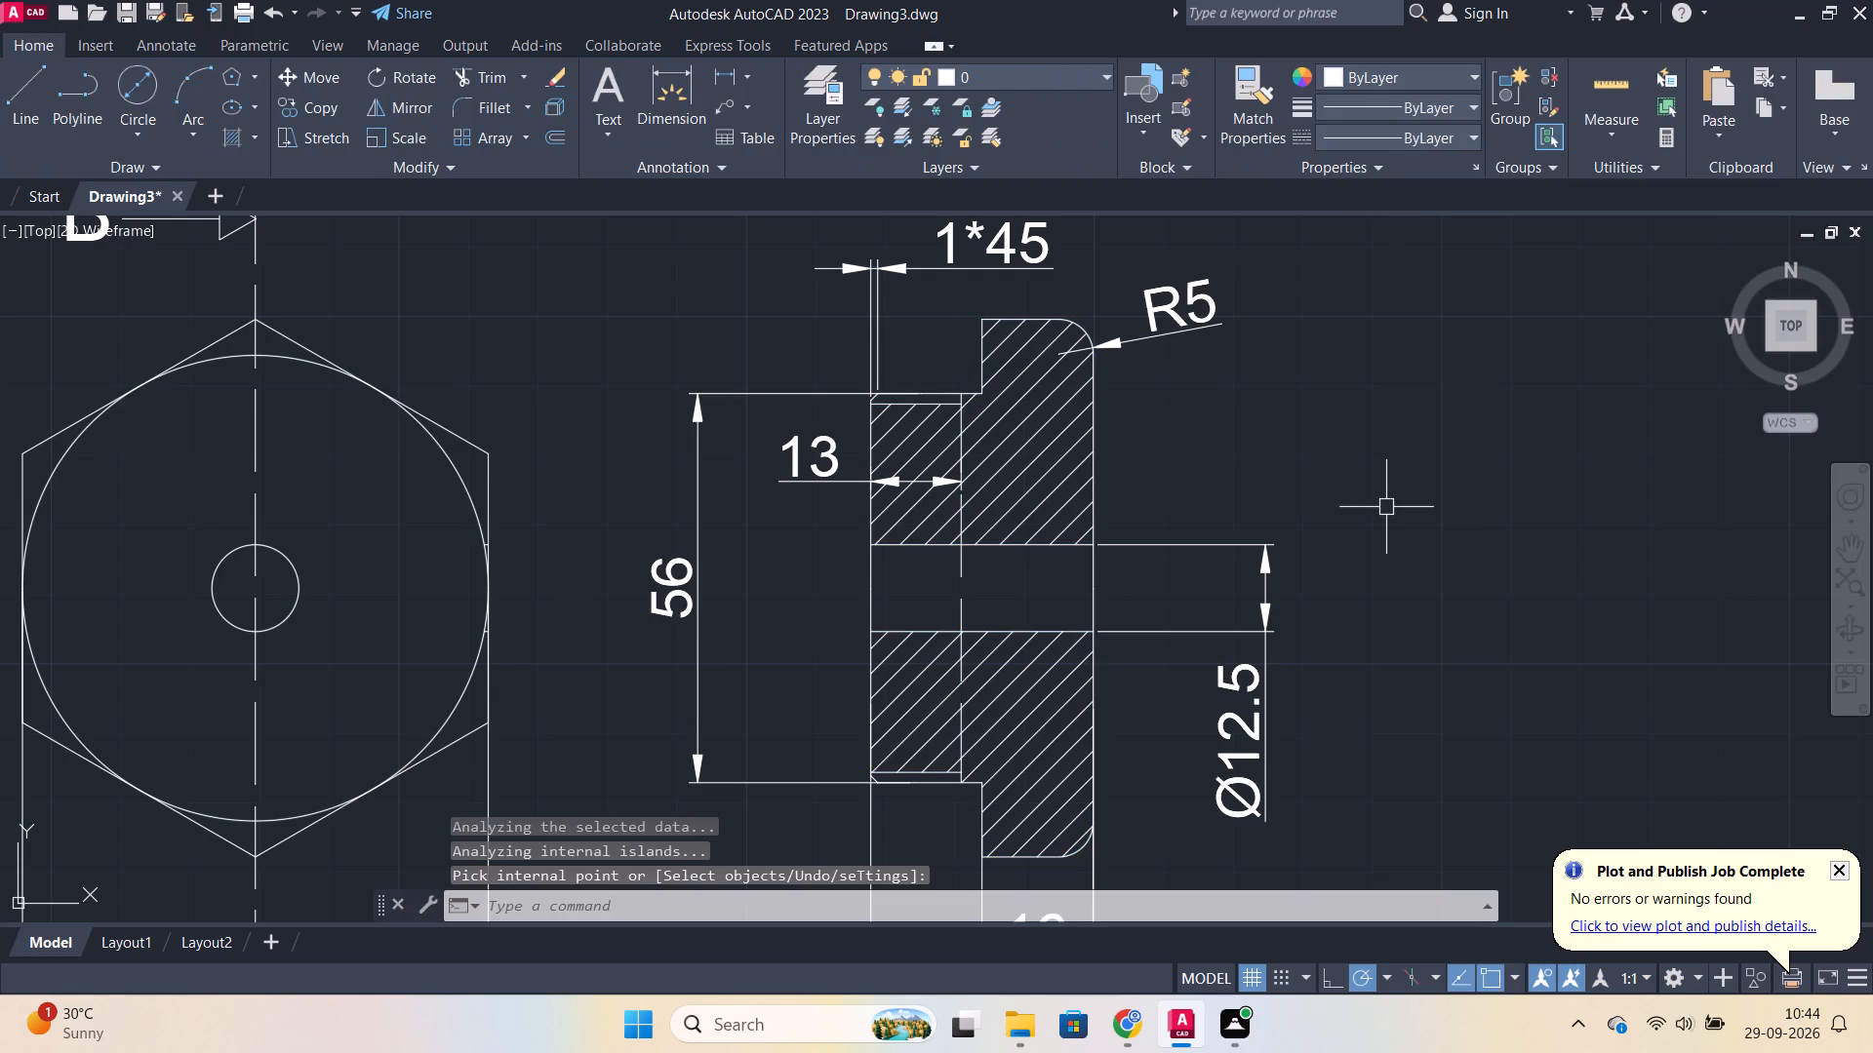
# Copy the SECTION A-A title and paste it below the hexagonal part's hatched side view.
pyautogui.scroll(-2, 1386, 507)
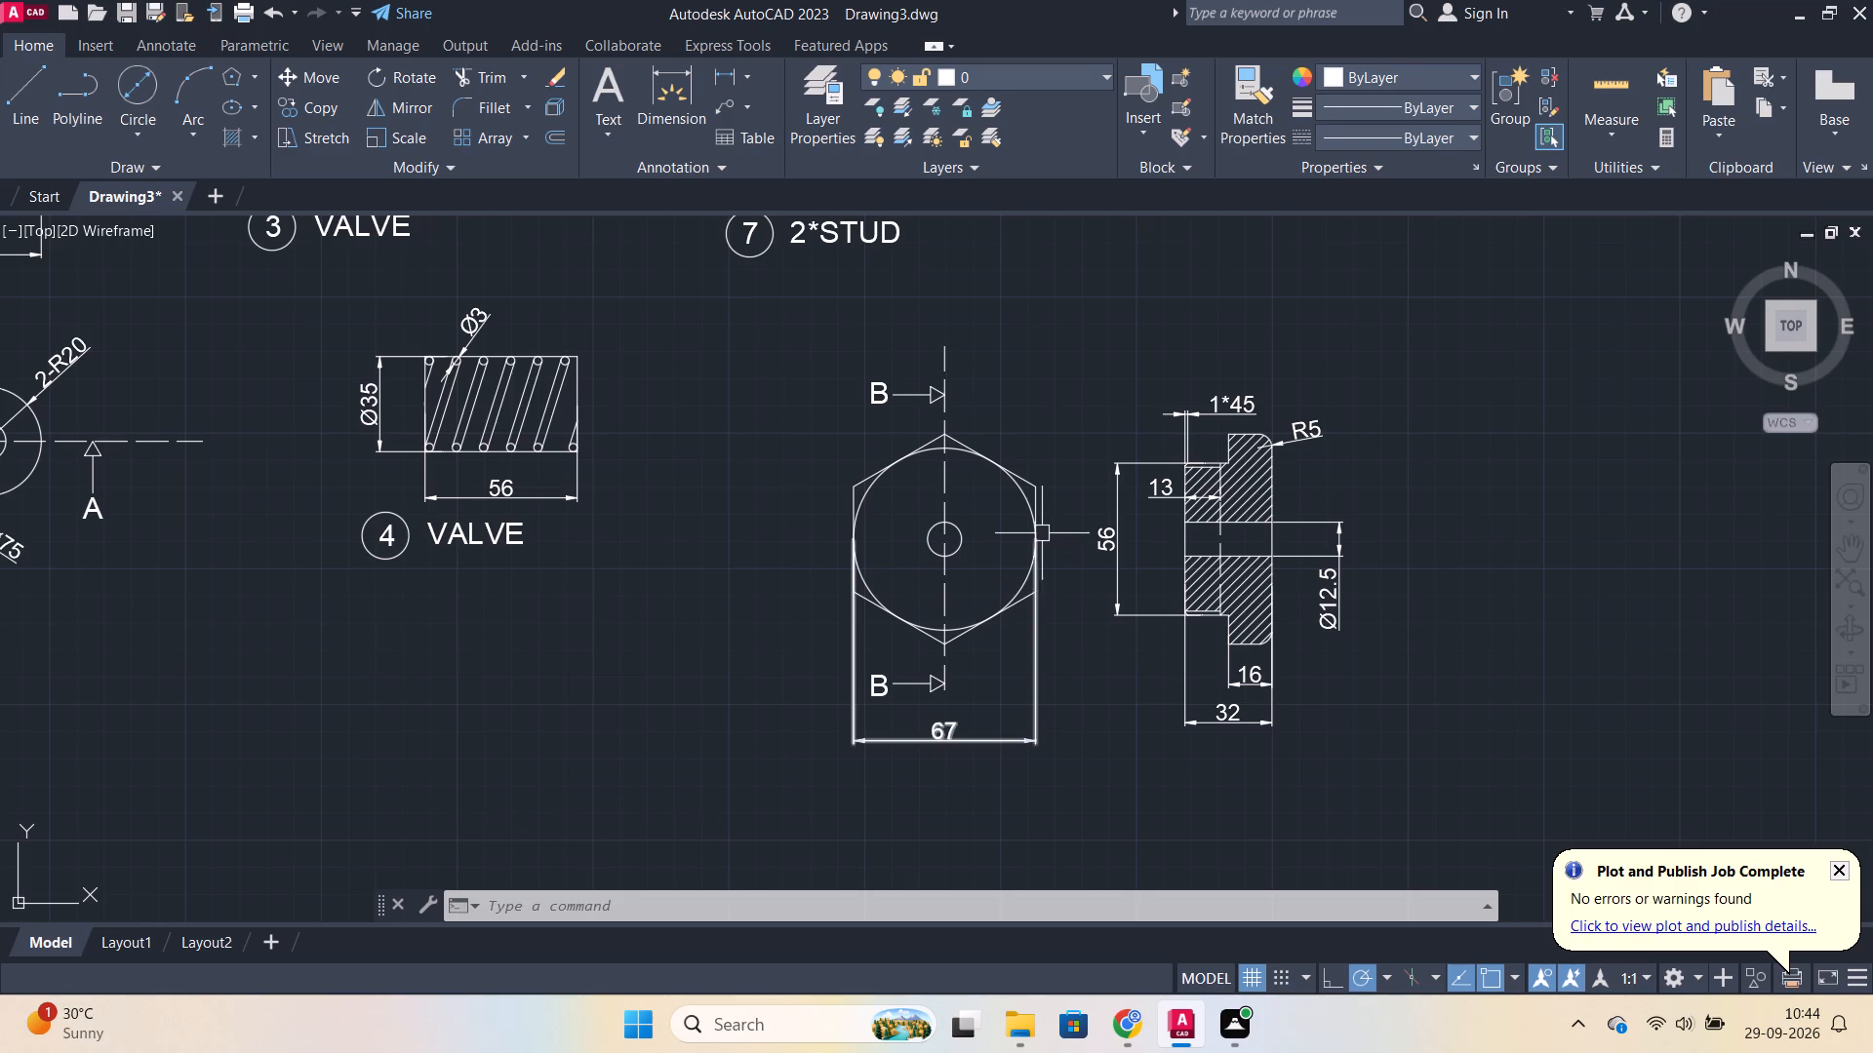
pyautogui.moveTo(1152, 358); pyautogui.dragTo(1010, 604, button='middle')
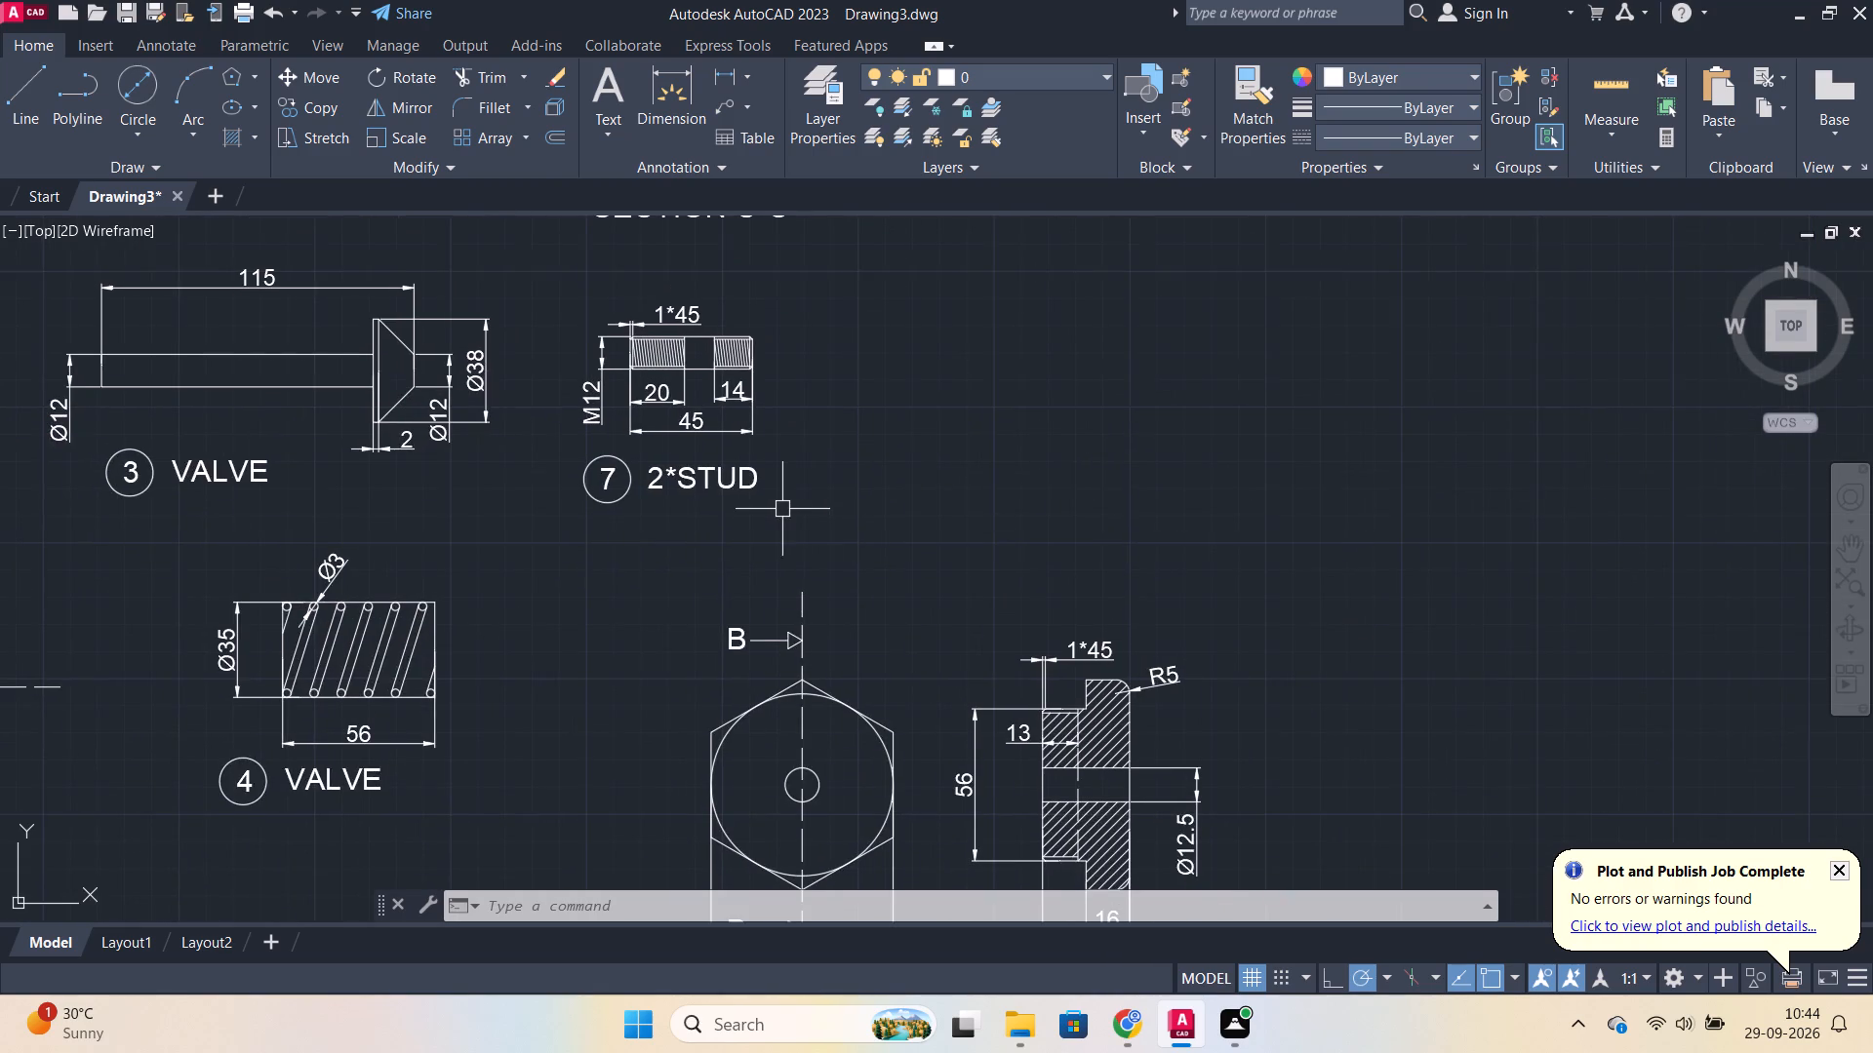
pyautogui.scroll(-1, 771, 511)
pyautogui.moveTo(944, 489); pyautogui.dragTo(1372, 391, button='middle')
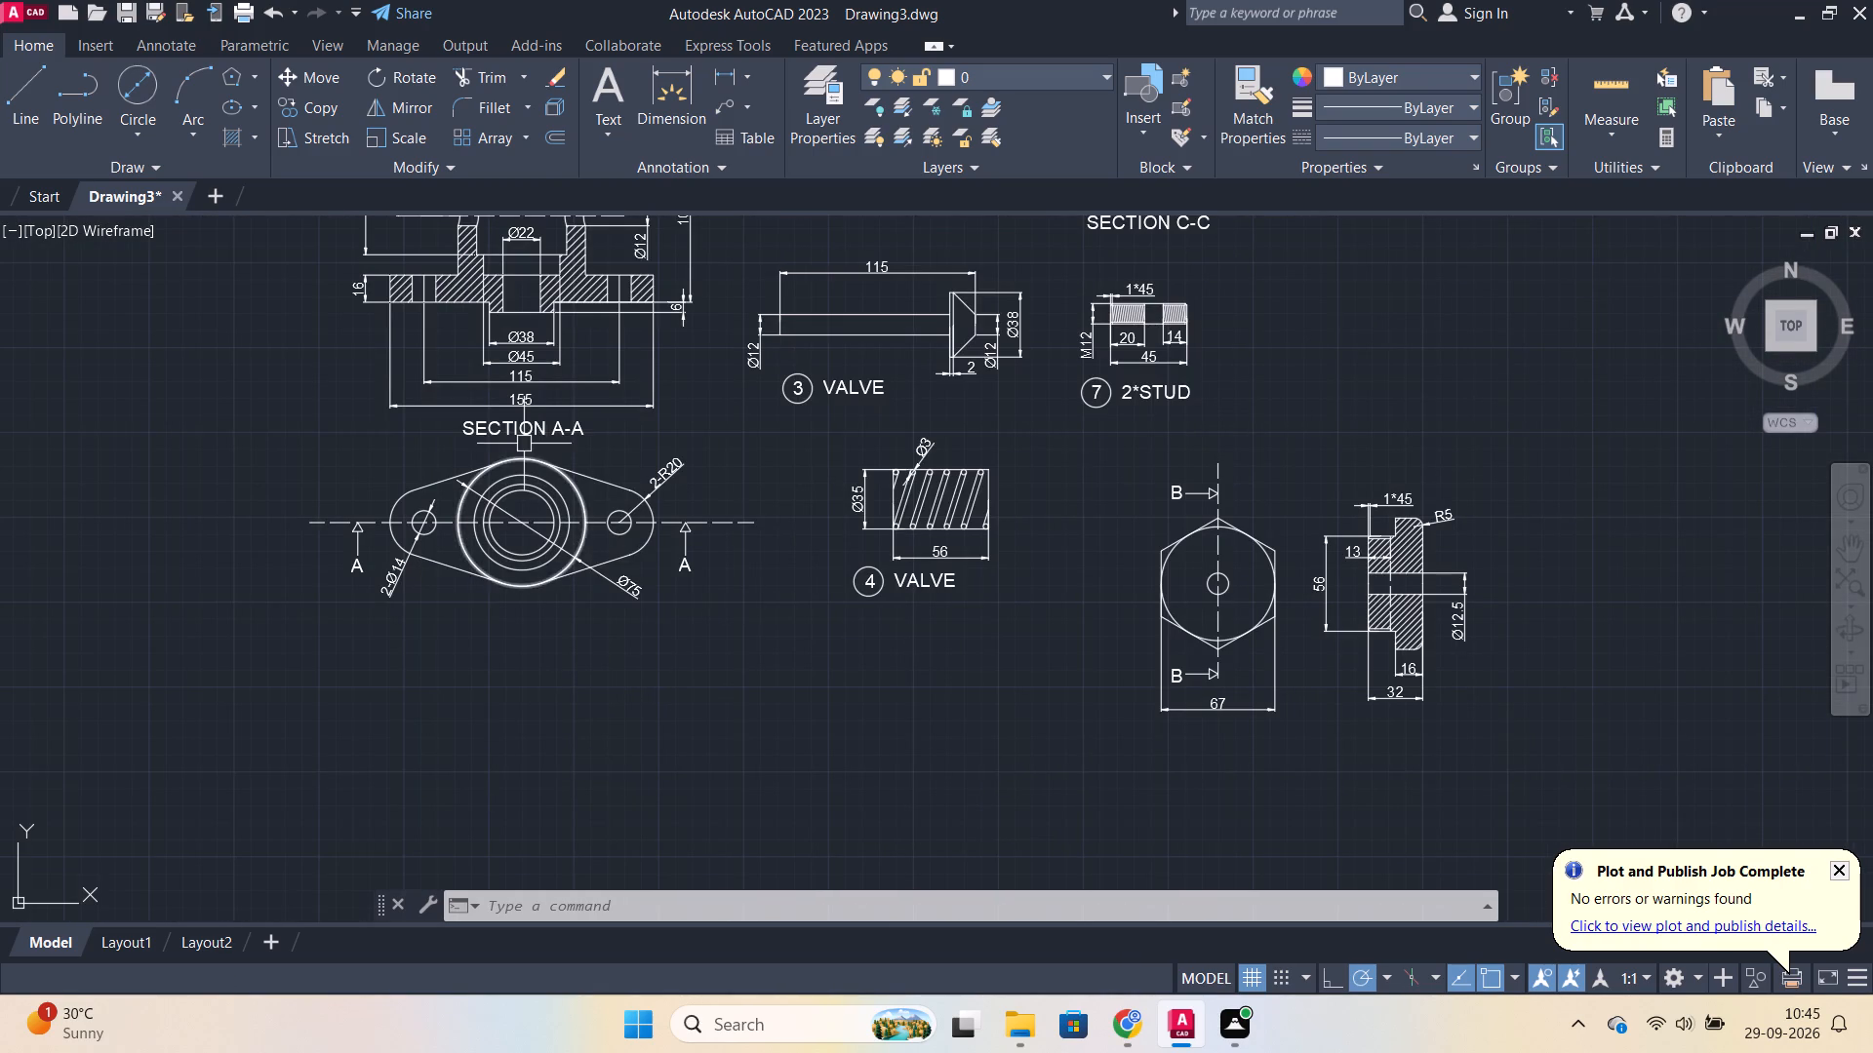
pyautogui.click(507, 427)
pyautogui.hotkey('ctrl', 'c')
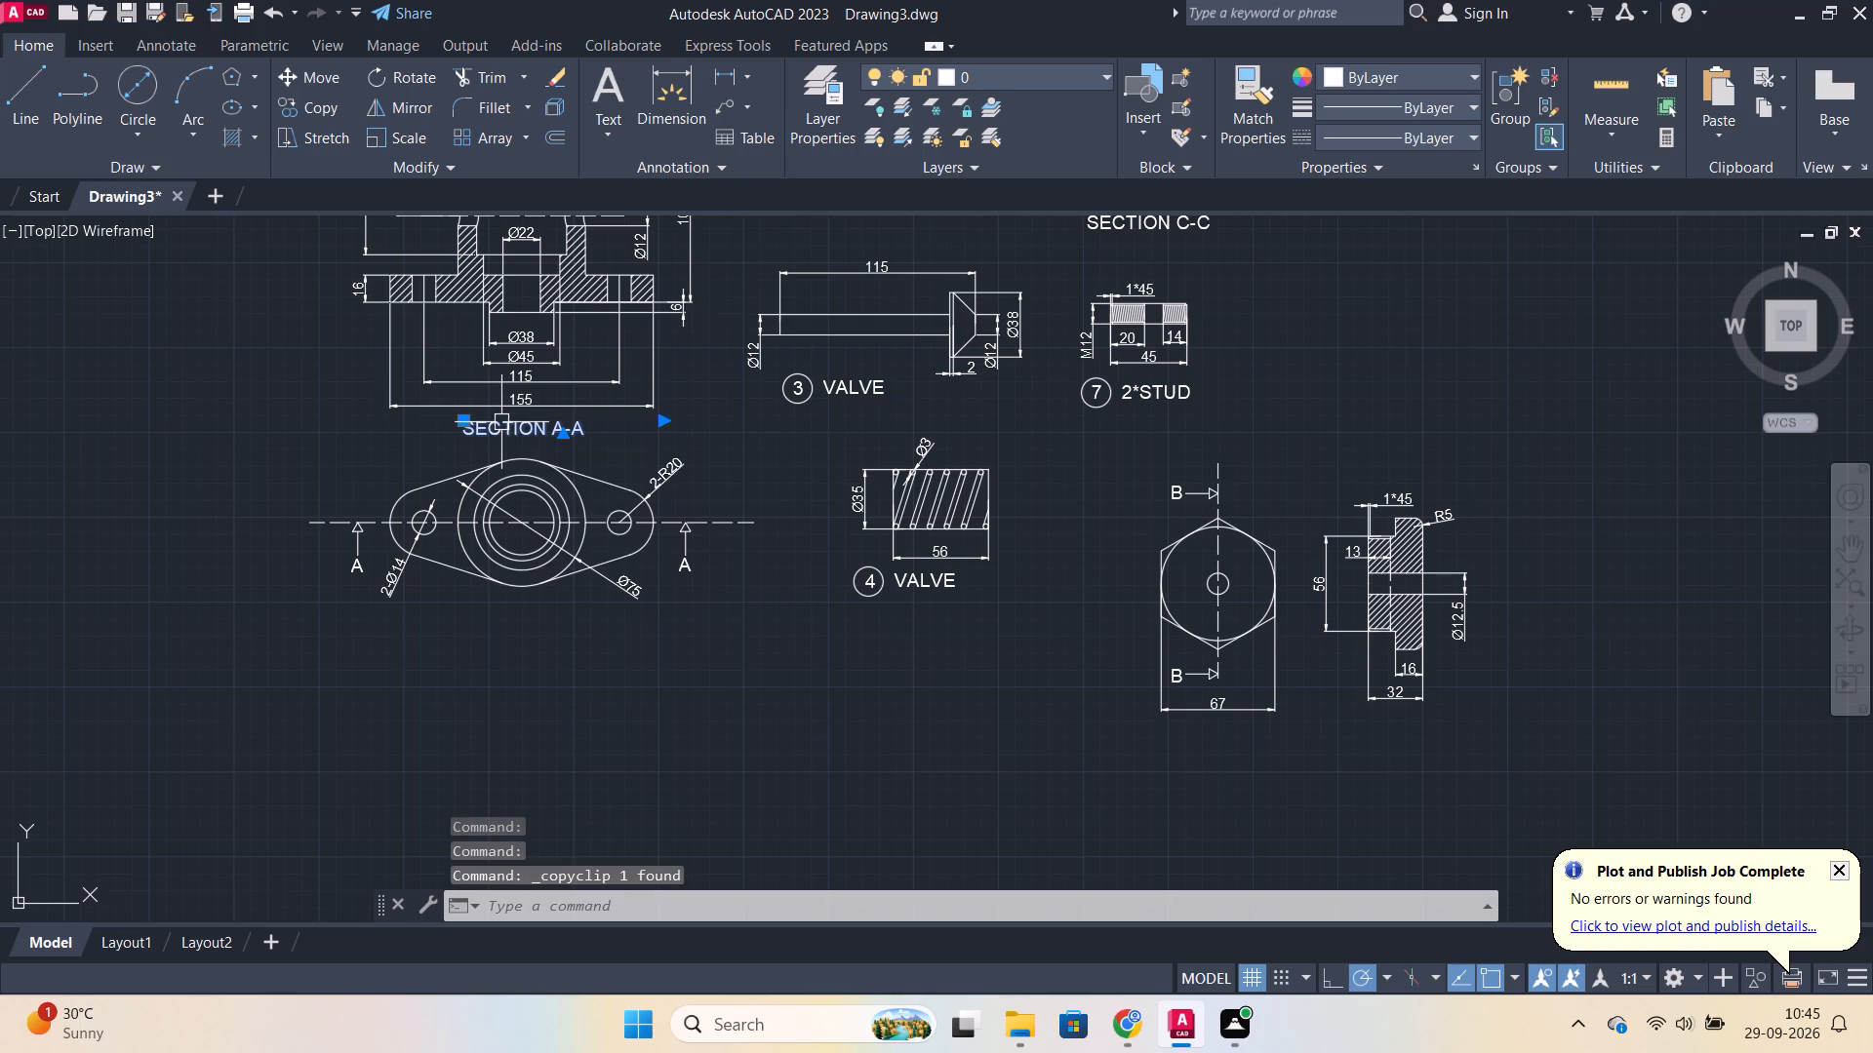
pyautogui.moveTo(1515, 550); pyautogui.dragTo(1510, 550, button='middle')
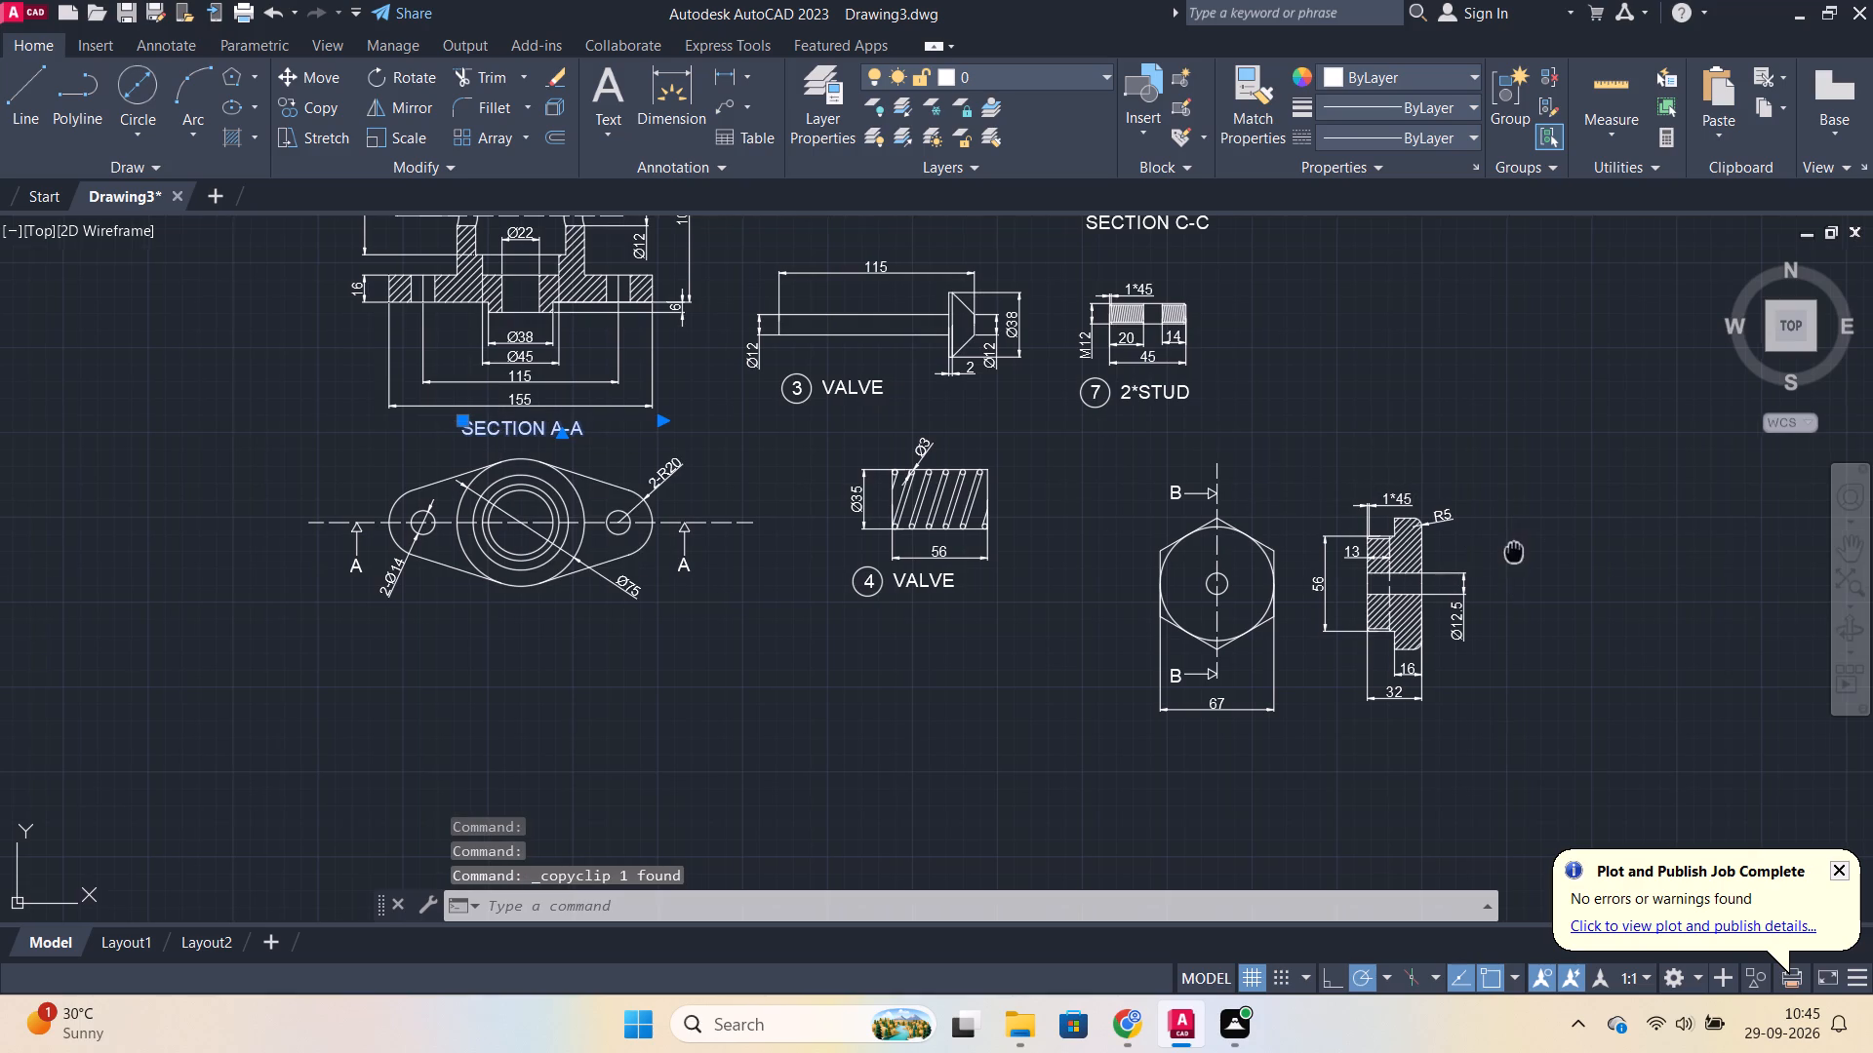
pyautogui.moveTo(1510, 550); pyautogui.dragTo(1346, 499, button='middle')
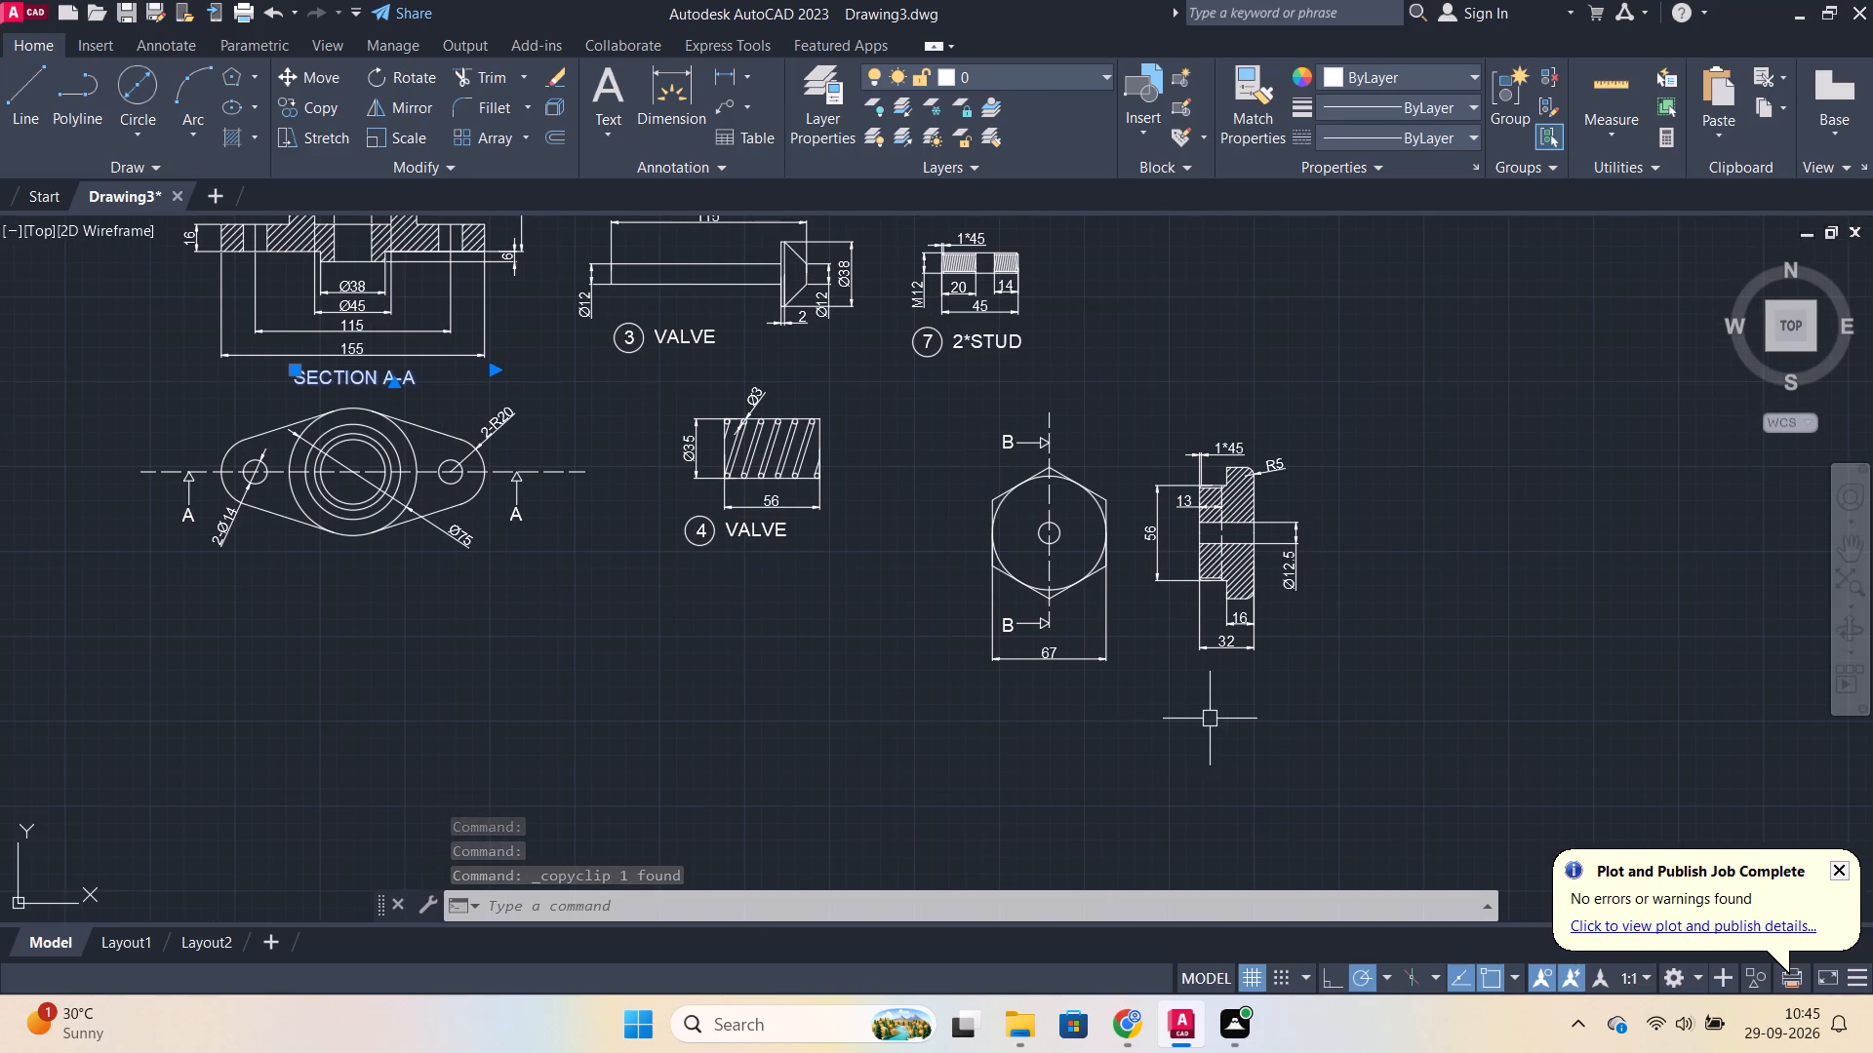
pyautogui.hotkey('ctrl', 'v')
pyautogui.scroll(1, 1189, 686)
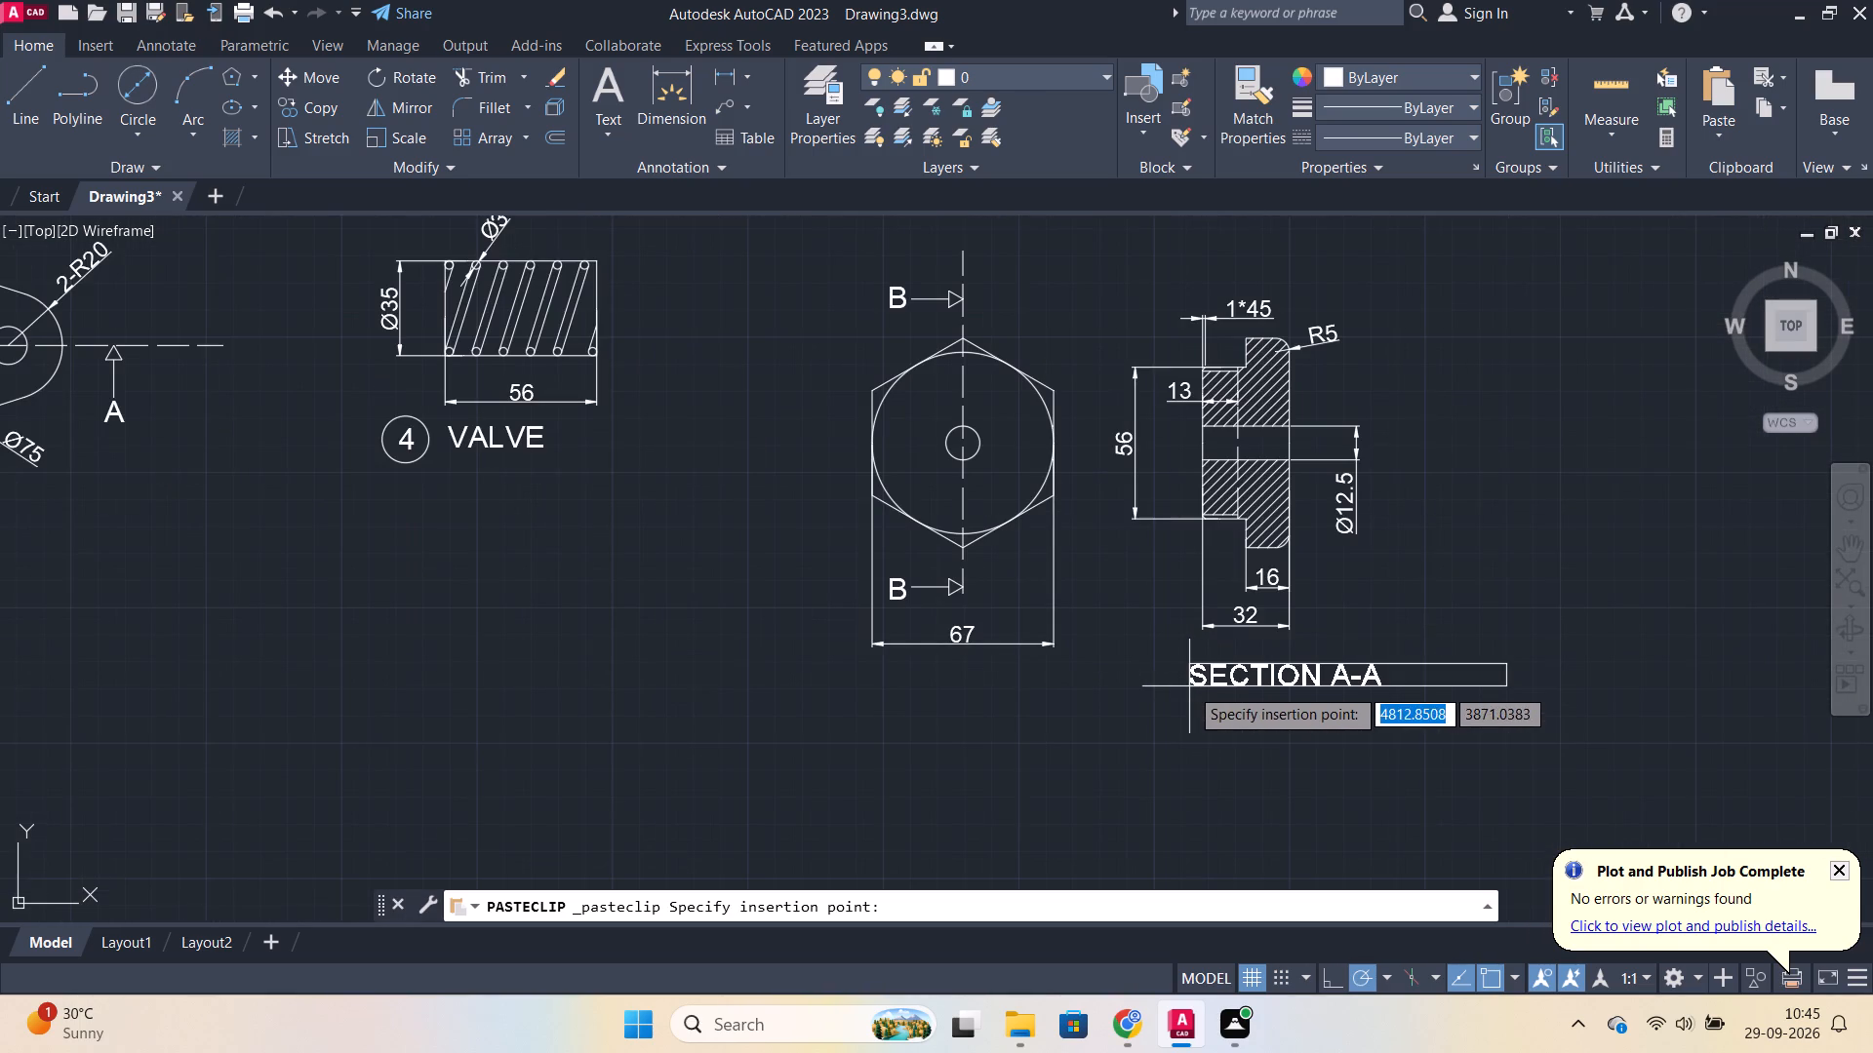
pyautogui.click(1150, 680)
# Change the pasted section title under the hatched side view to SECTION B-B 1:2.
pyautogui.doubleClick(1290, 666)
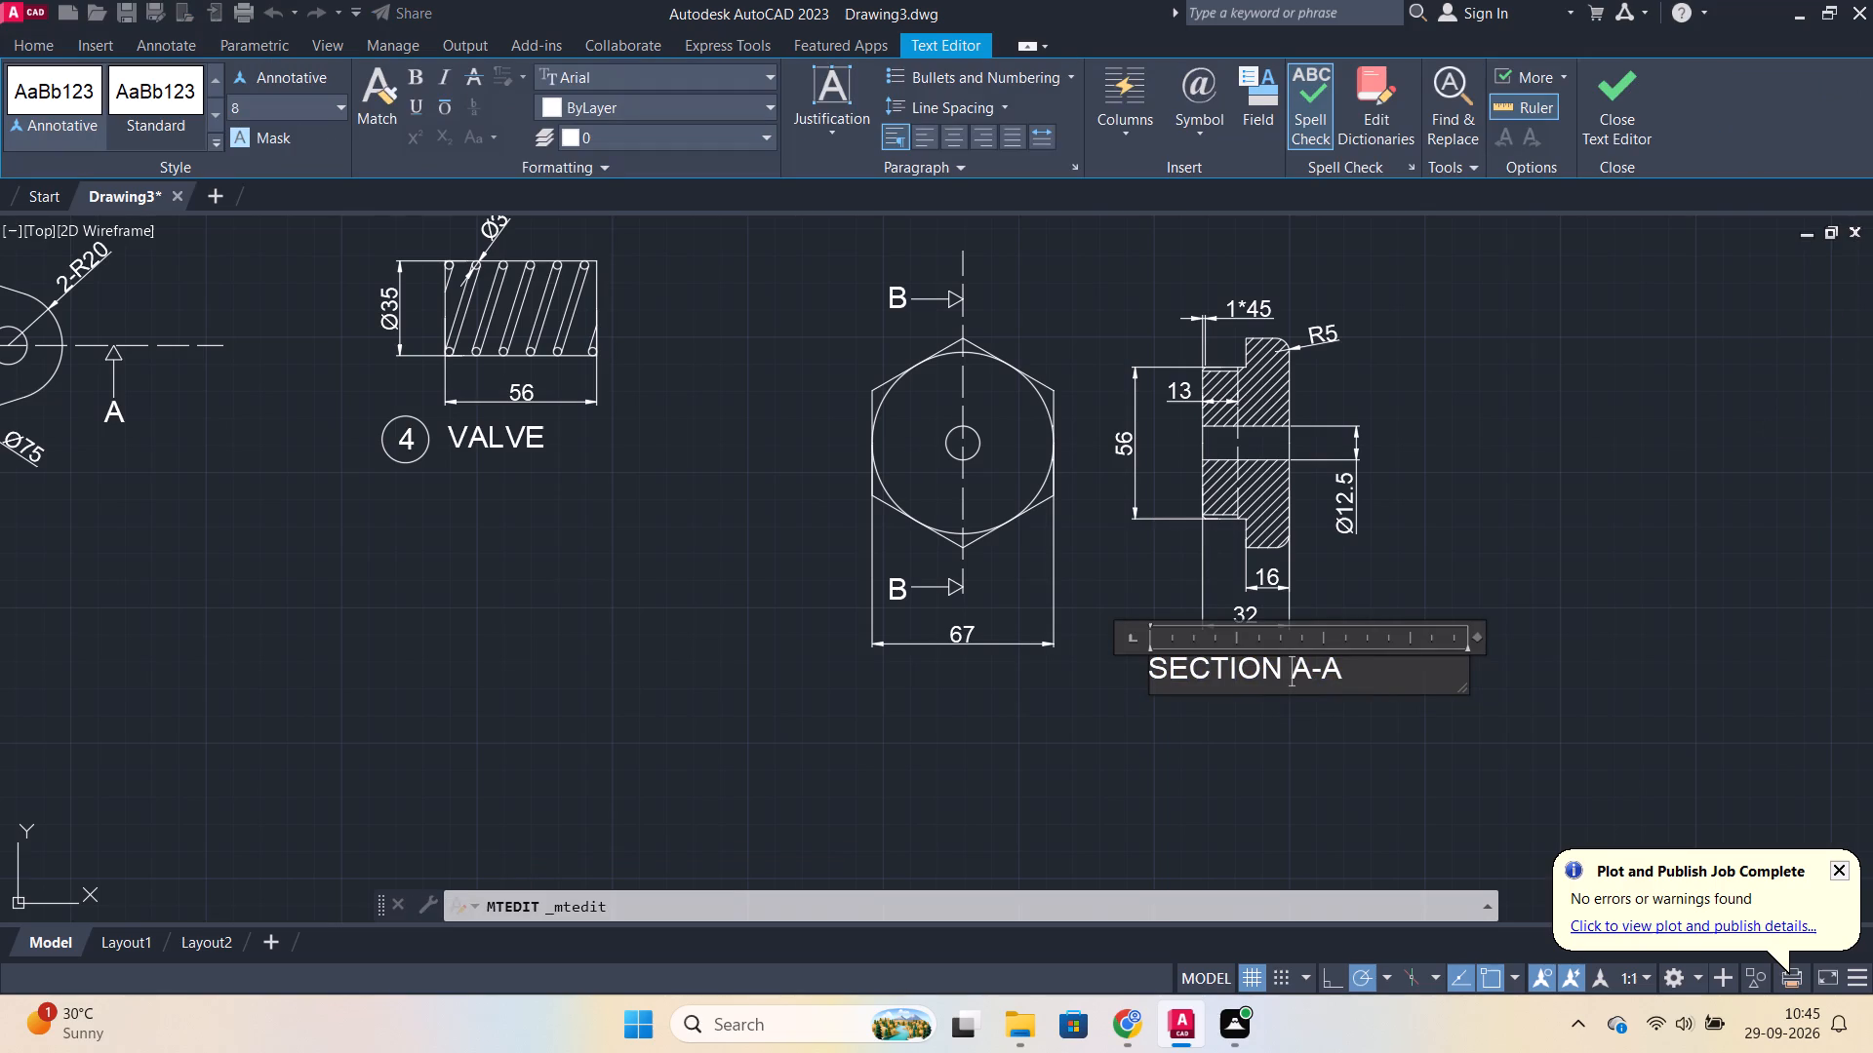
pyautogui.click(1367, 682)
pyautogui.press('BackSpace')
pyautogui.press('BackSpace')
pyautogui.press('BackSpace')
pyautogui.write('B-B 1')
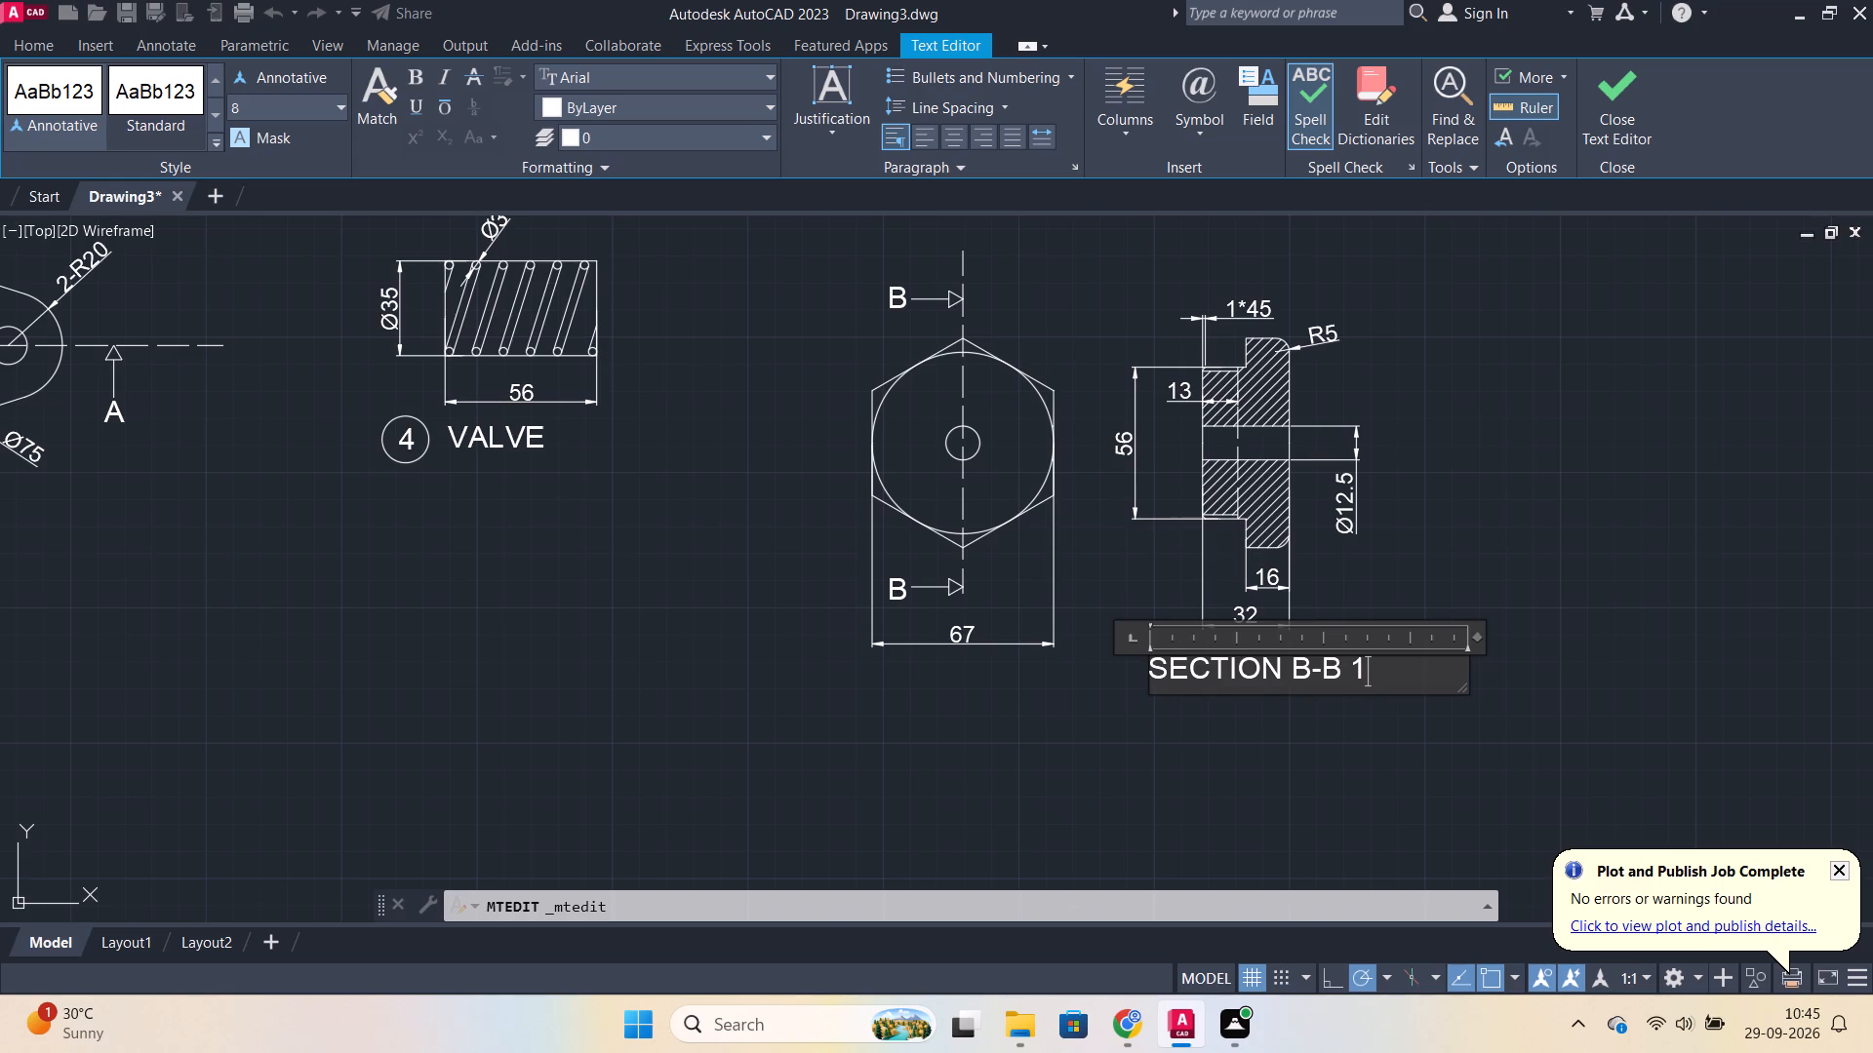
pyautogui.hotkey('shift', ':')
pyautogui.press('2')
pyautogui.click(1622, 97)
# Copy the spring's number 4 balloon with its VALVE title and paste them below the hexagonal view's 67 dimension.
pyautogui.scroll(-1, 1450, 596)
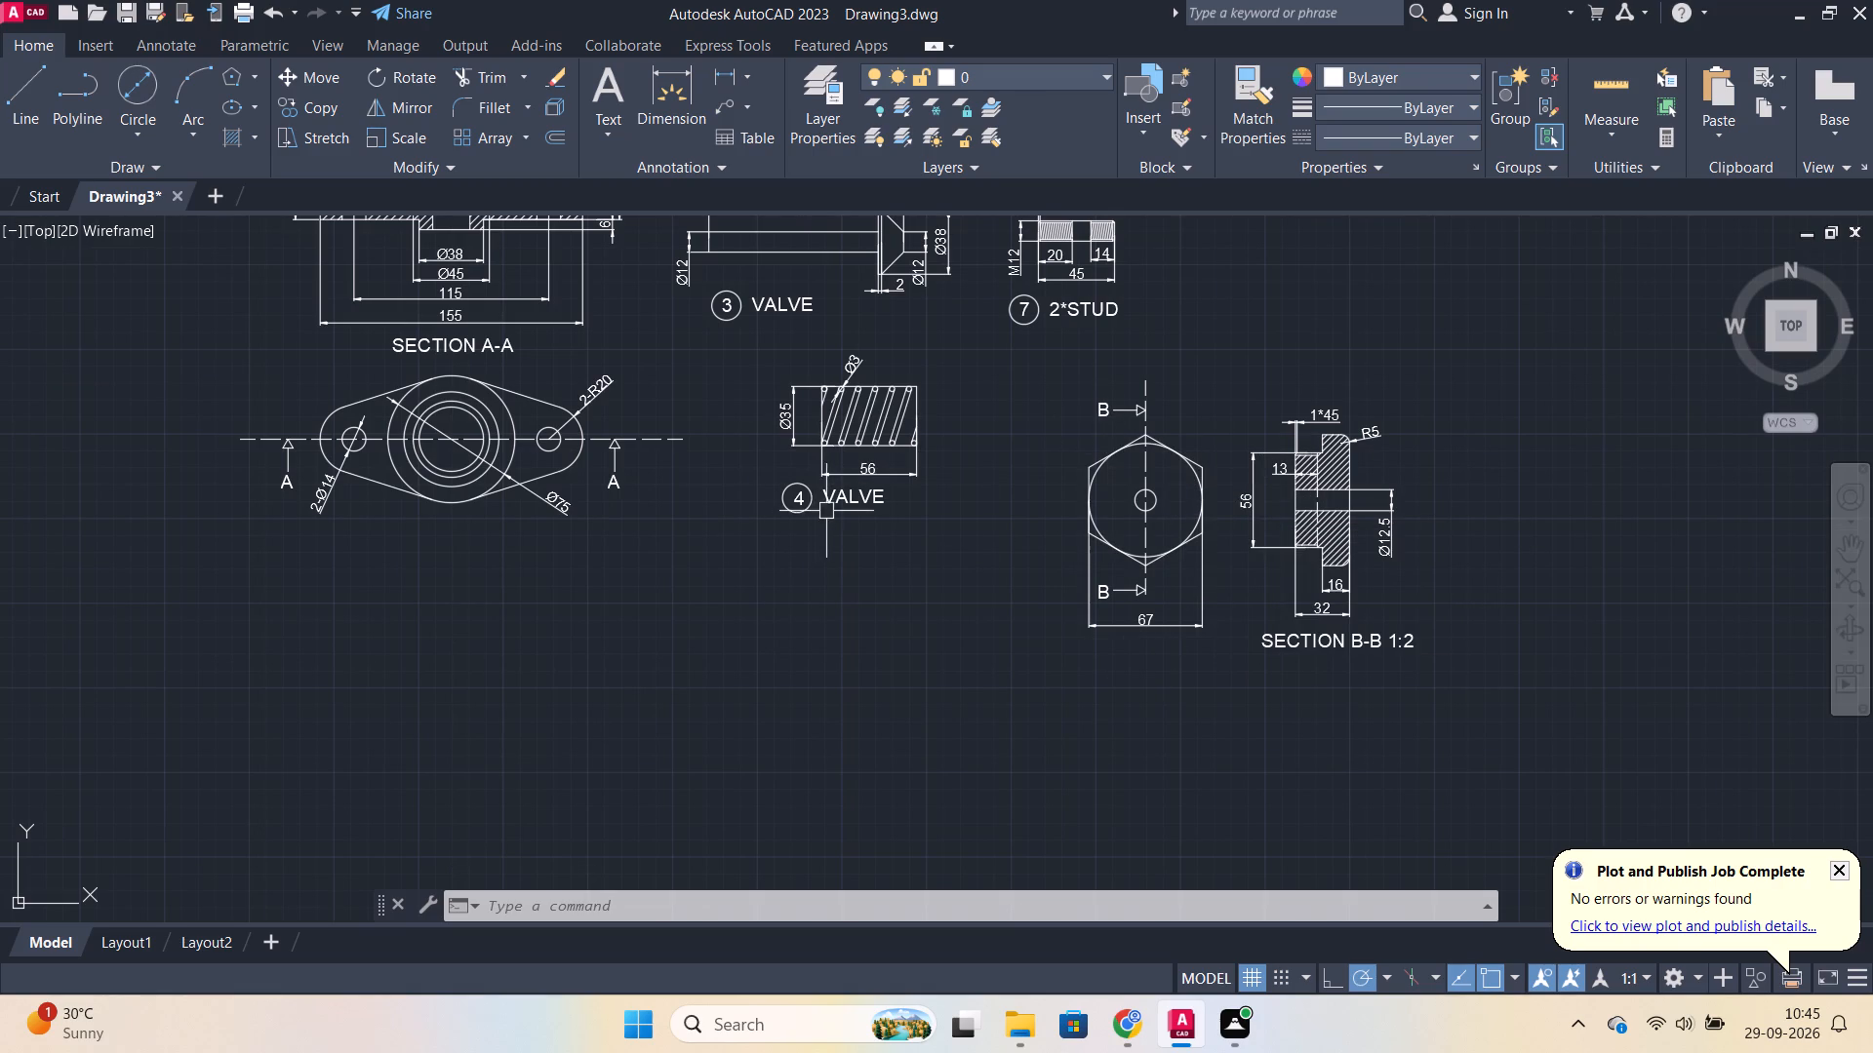
pyautogui.scroll(2, 839, 508)
pyautogui.moveTo(631, 418); pyautogui.dragTo(646, 430)
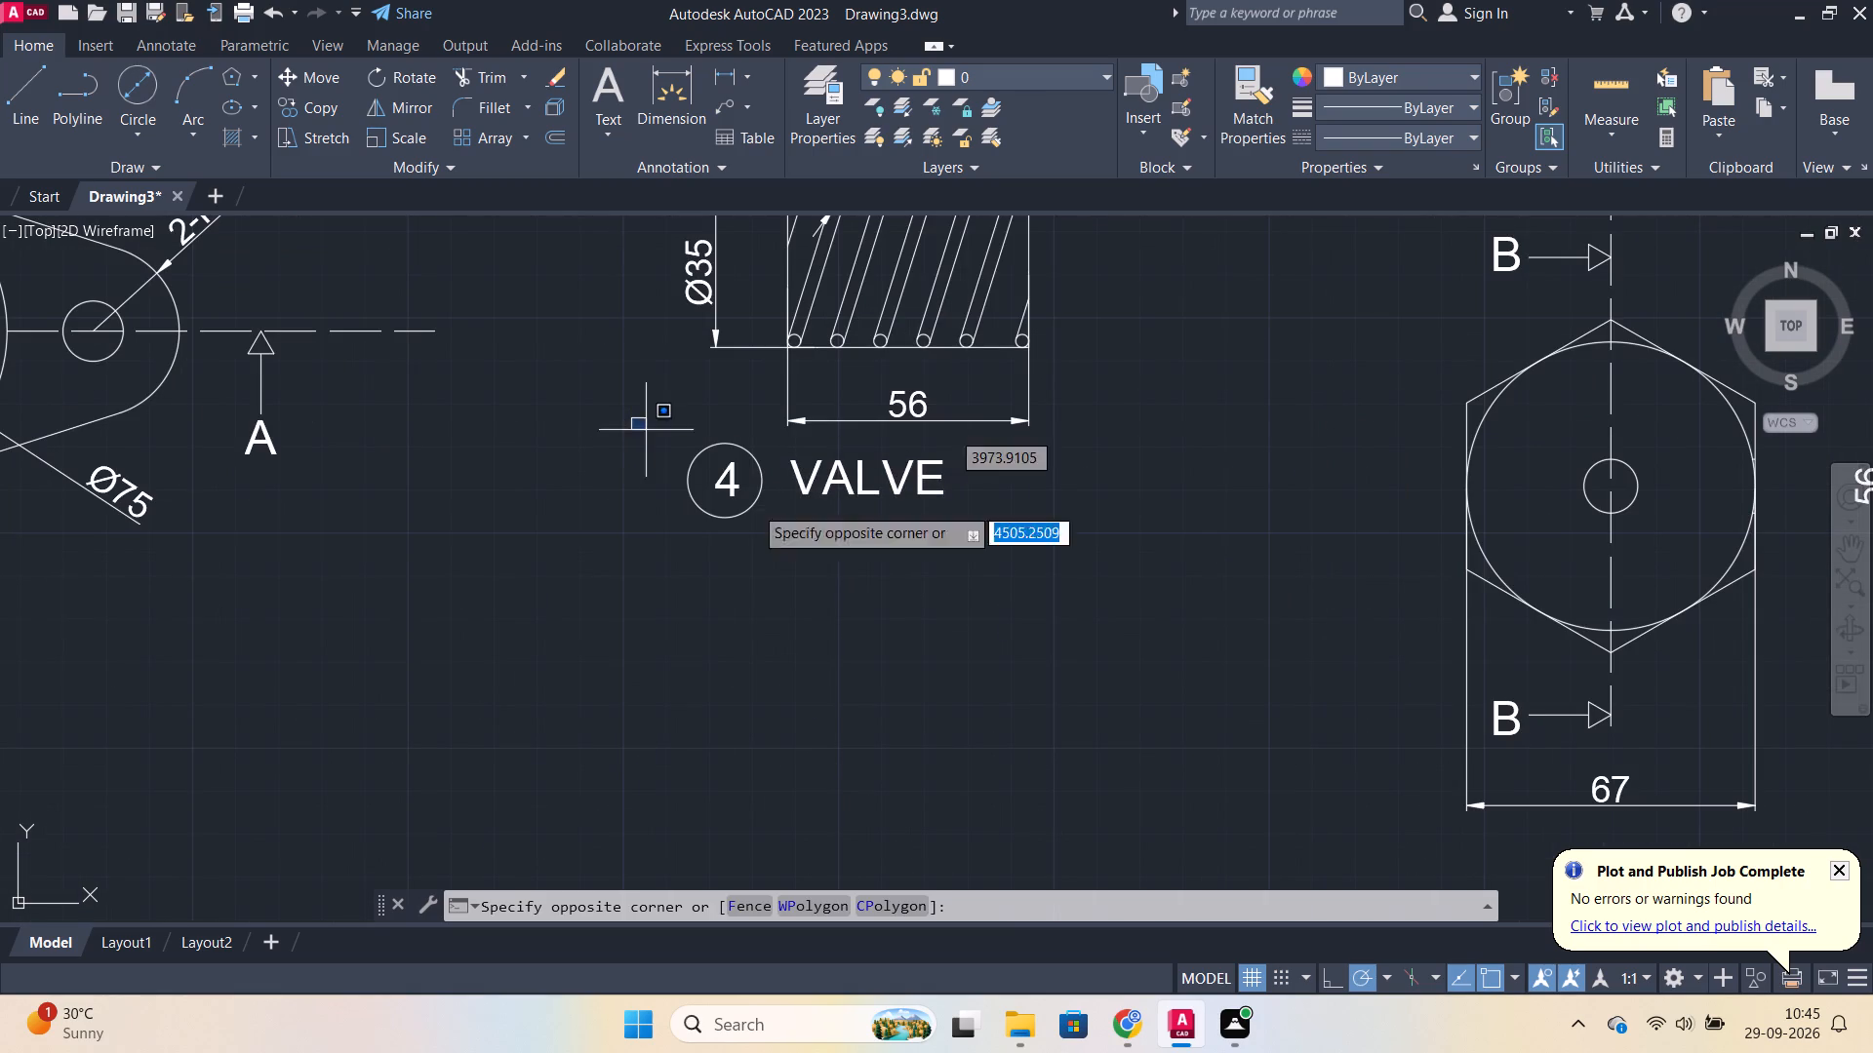
pyautogui.click(984, 626)
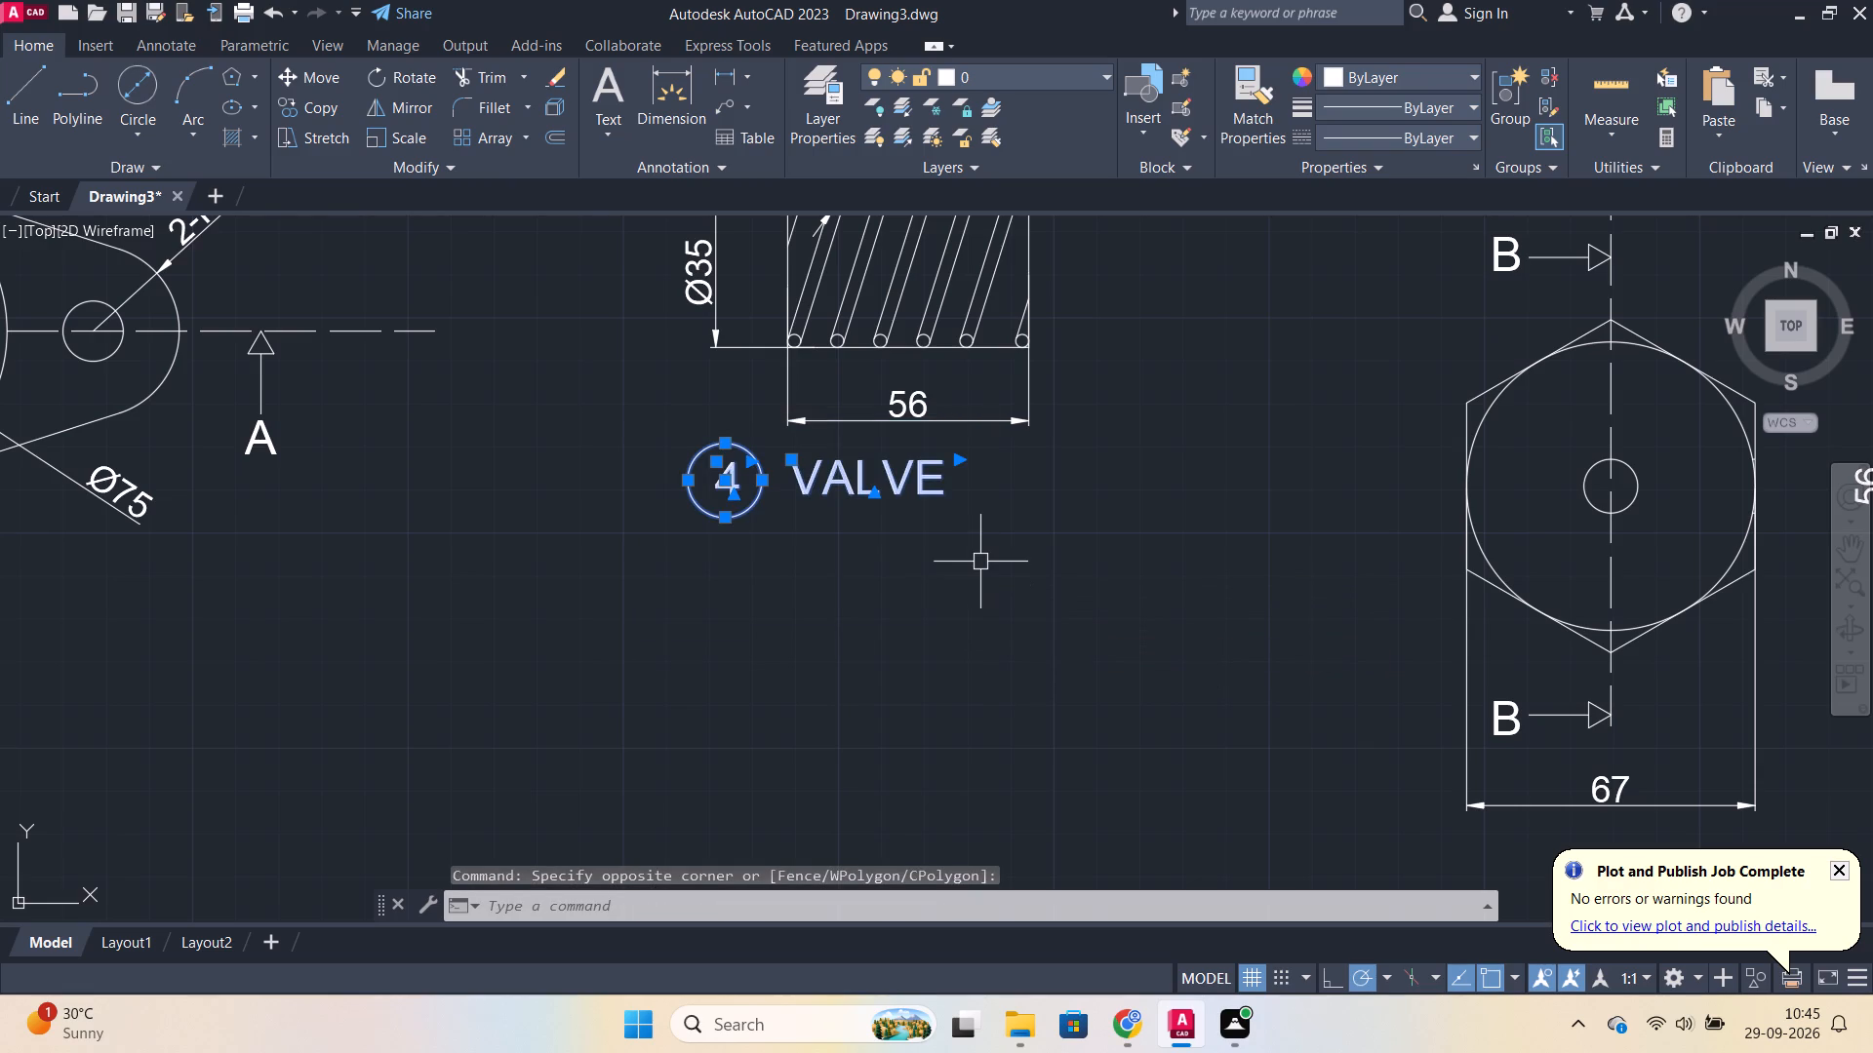
pyautogui.hotkey('ctrl', 'c')
pyautogui.scroll(-1, 1026, 553)
pyautogui.moveTo(1122, 618); pyautogui.dragTo(849, 470, button='middle')
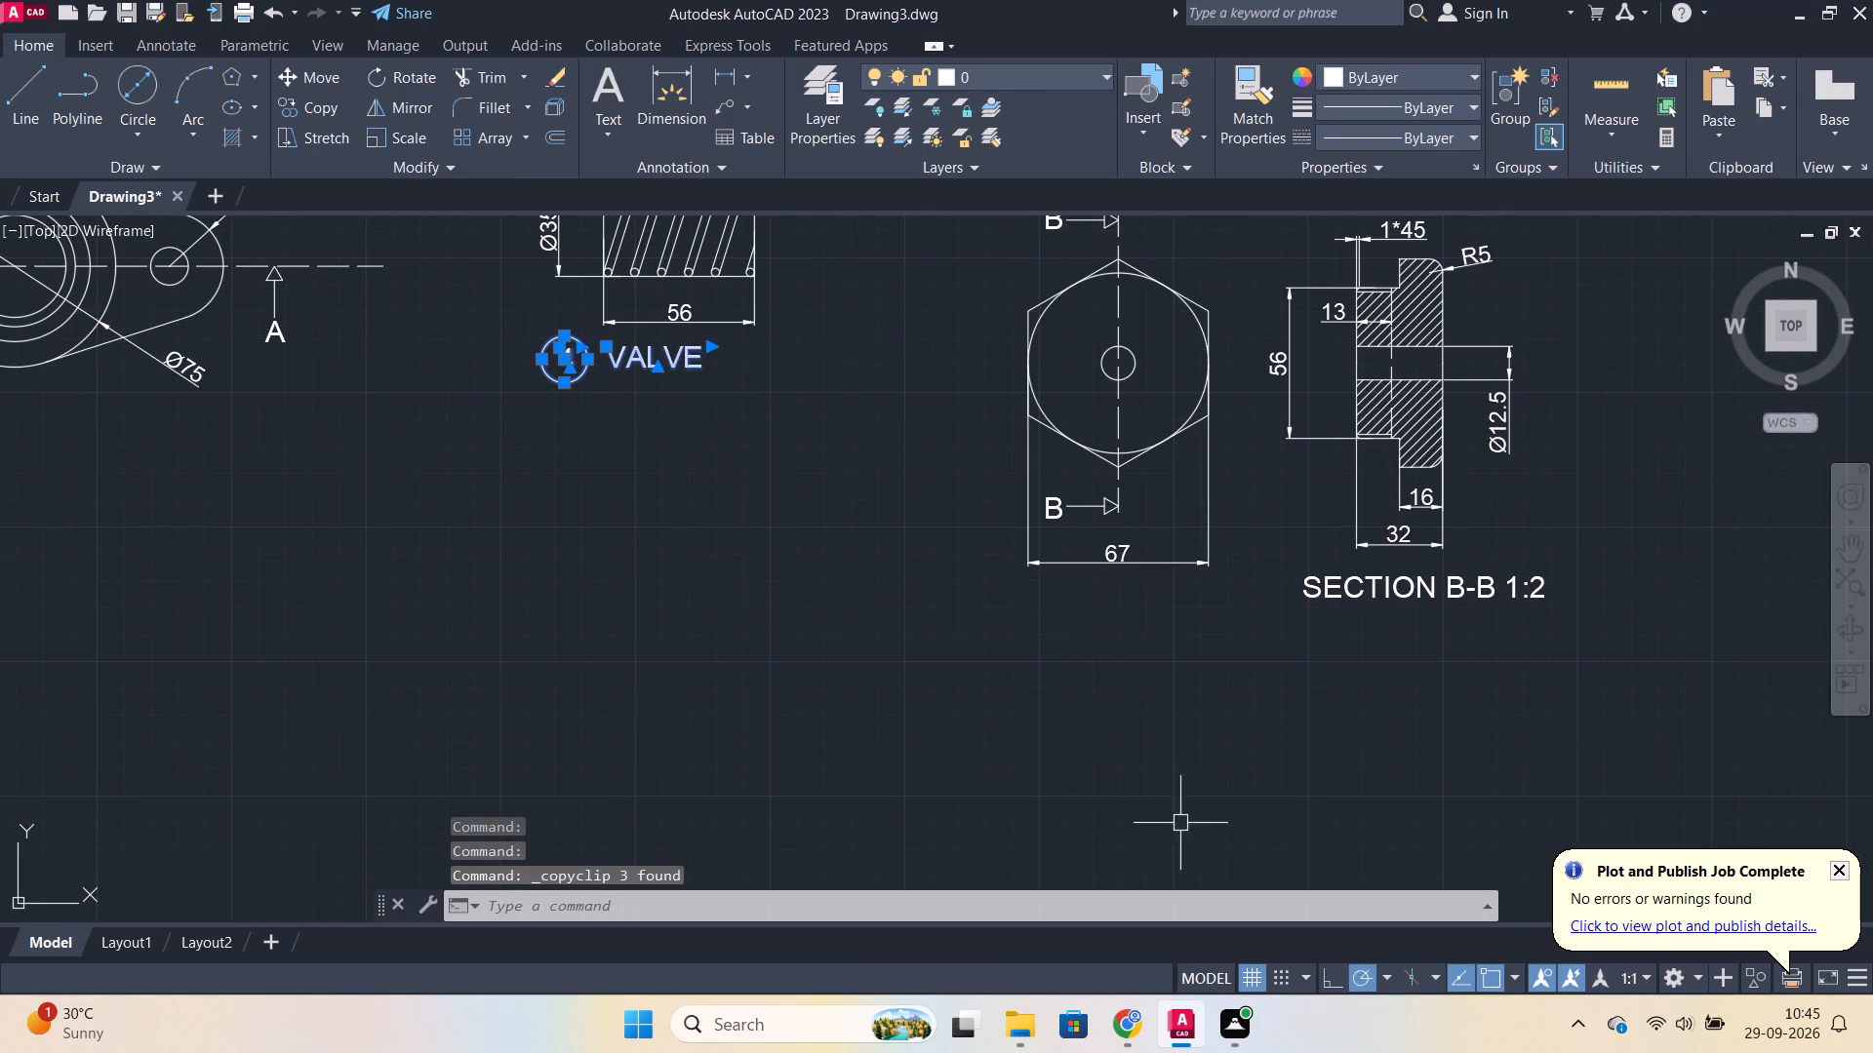
pyautogui.hotkey('ctrl', 'v')
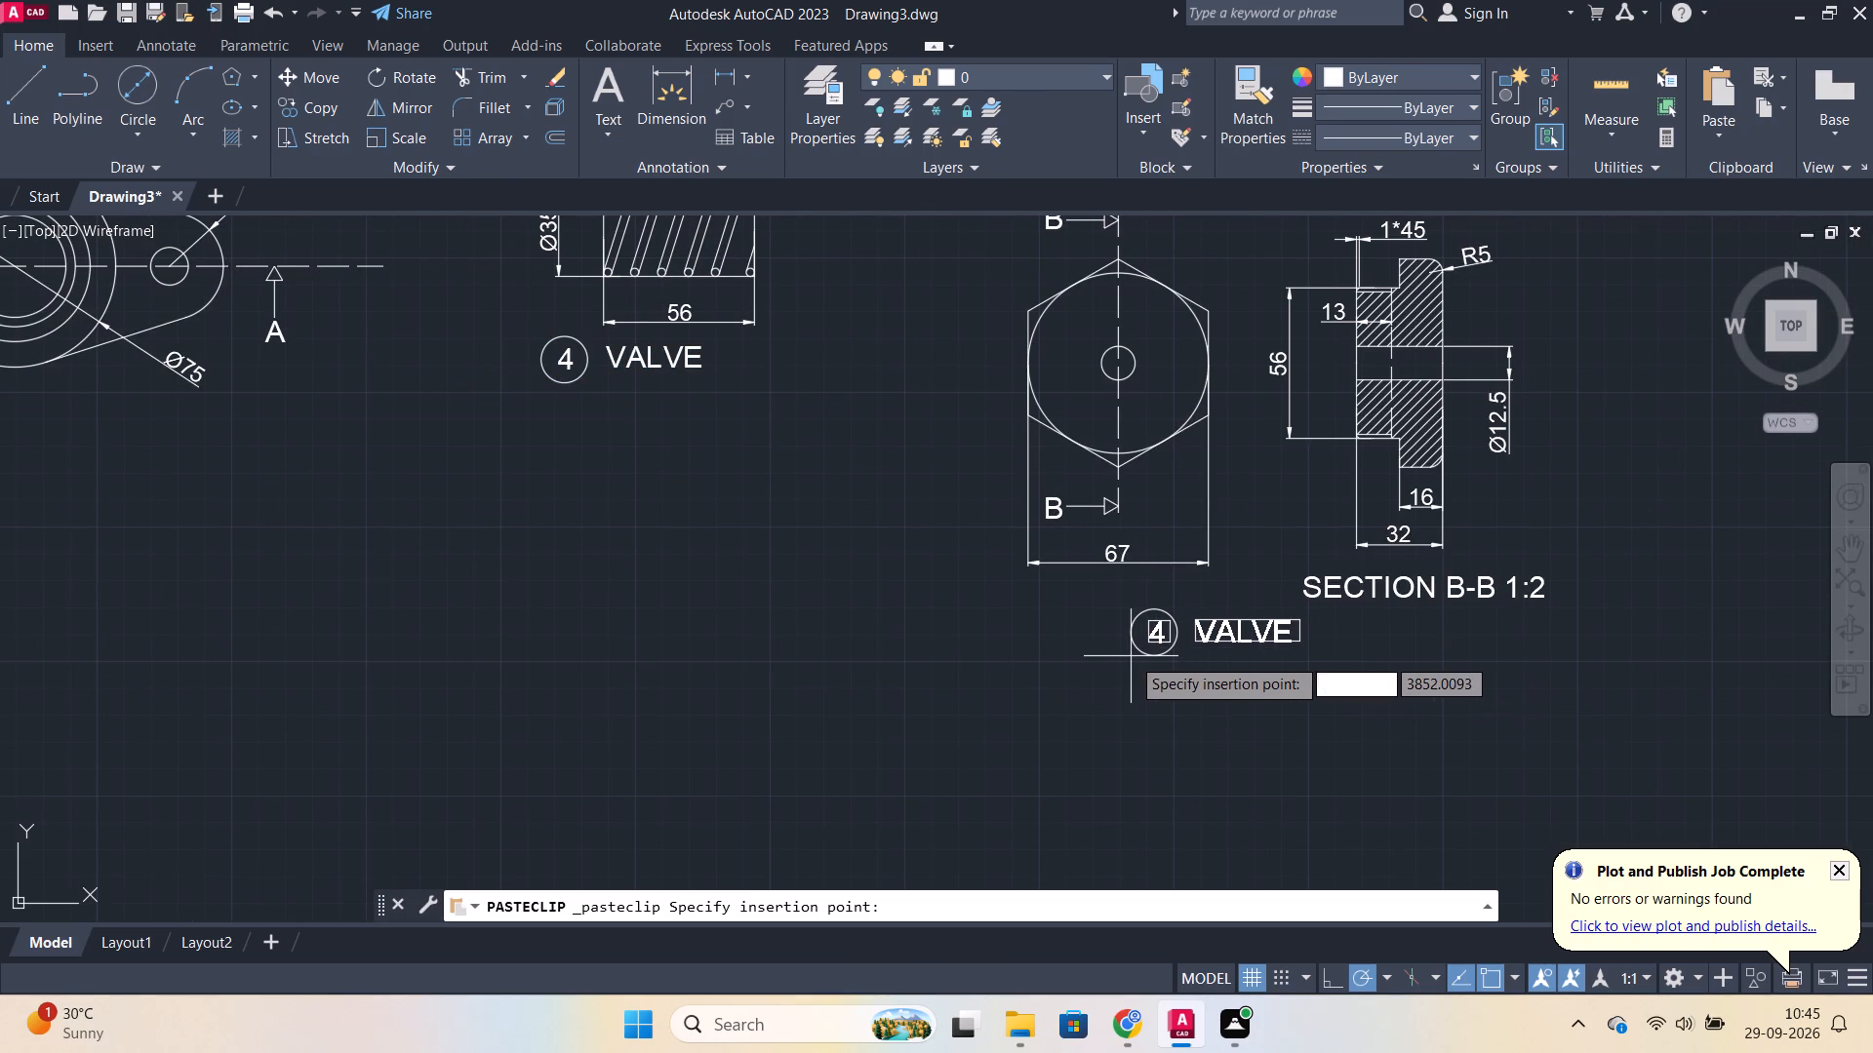
pyautogui.click(1104, 654)
# Change the pasted VALVE title under the hexagonal view to BODY NUT and widen its text box to fit one line.
pyautogui.doubleClick(1231, 627)
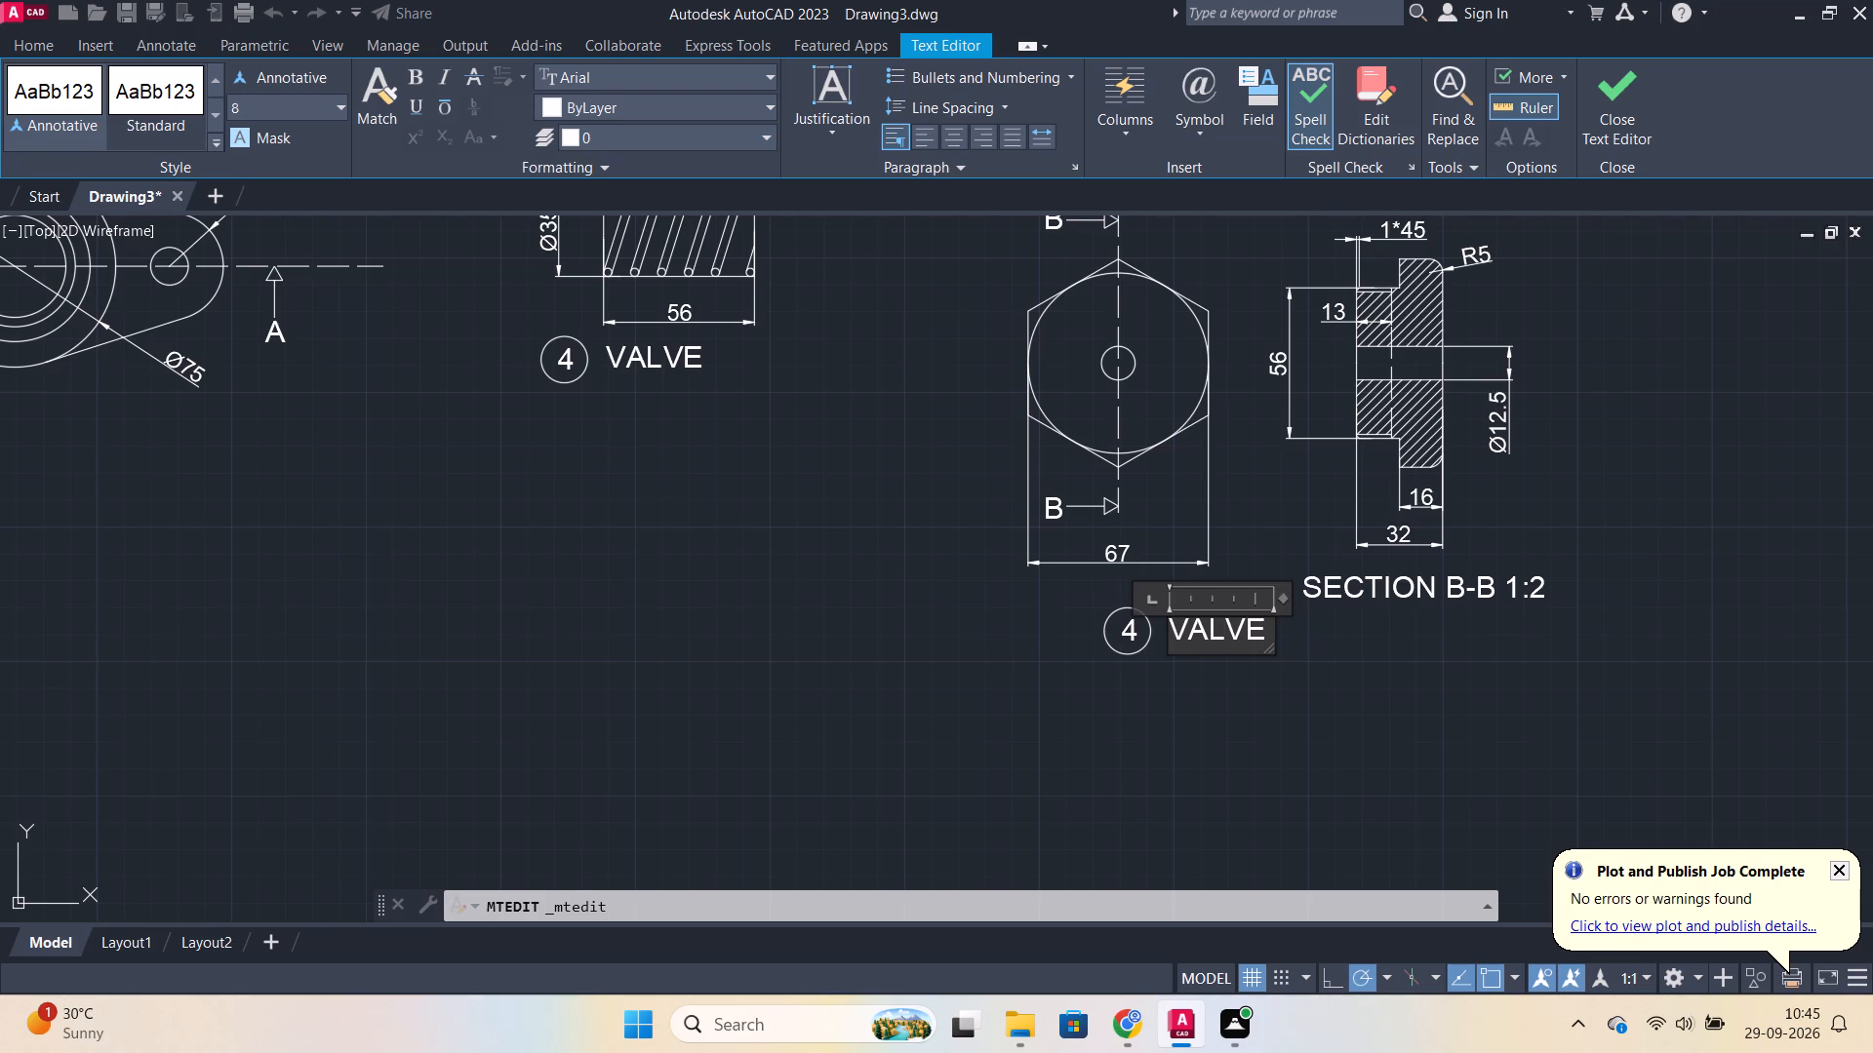
pyautogui.scroll(-2, 1144, 588)
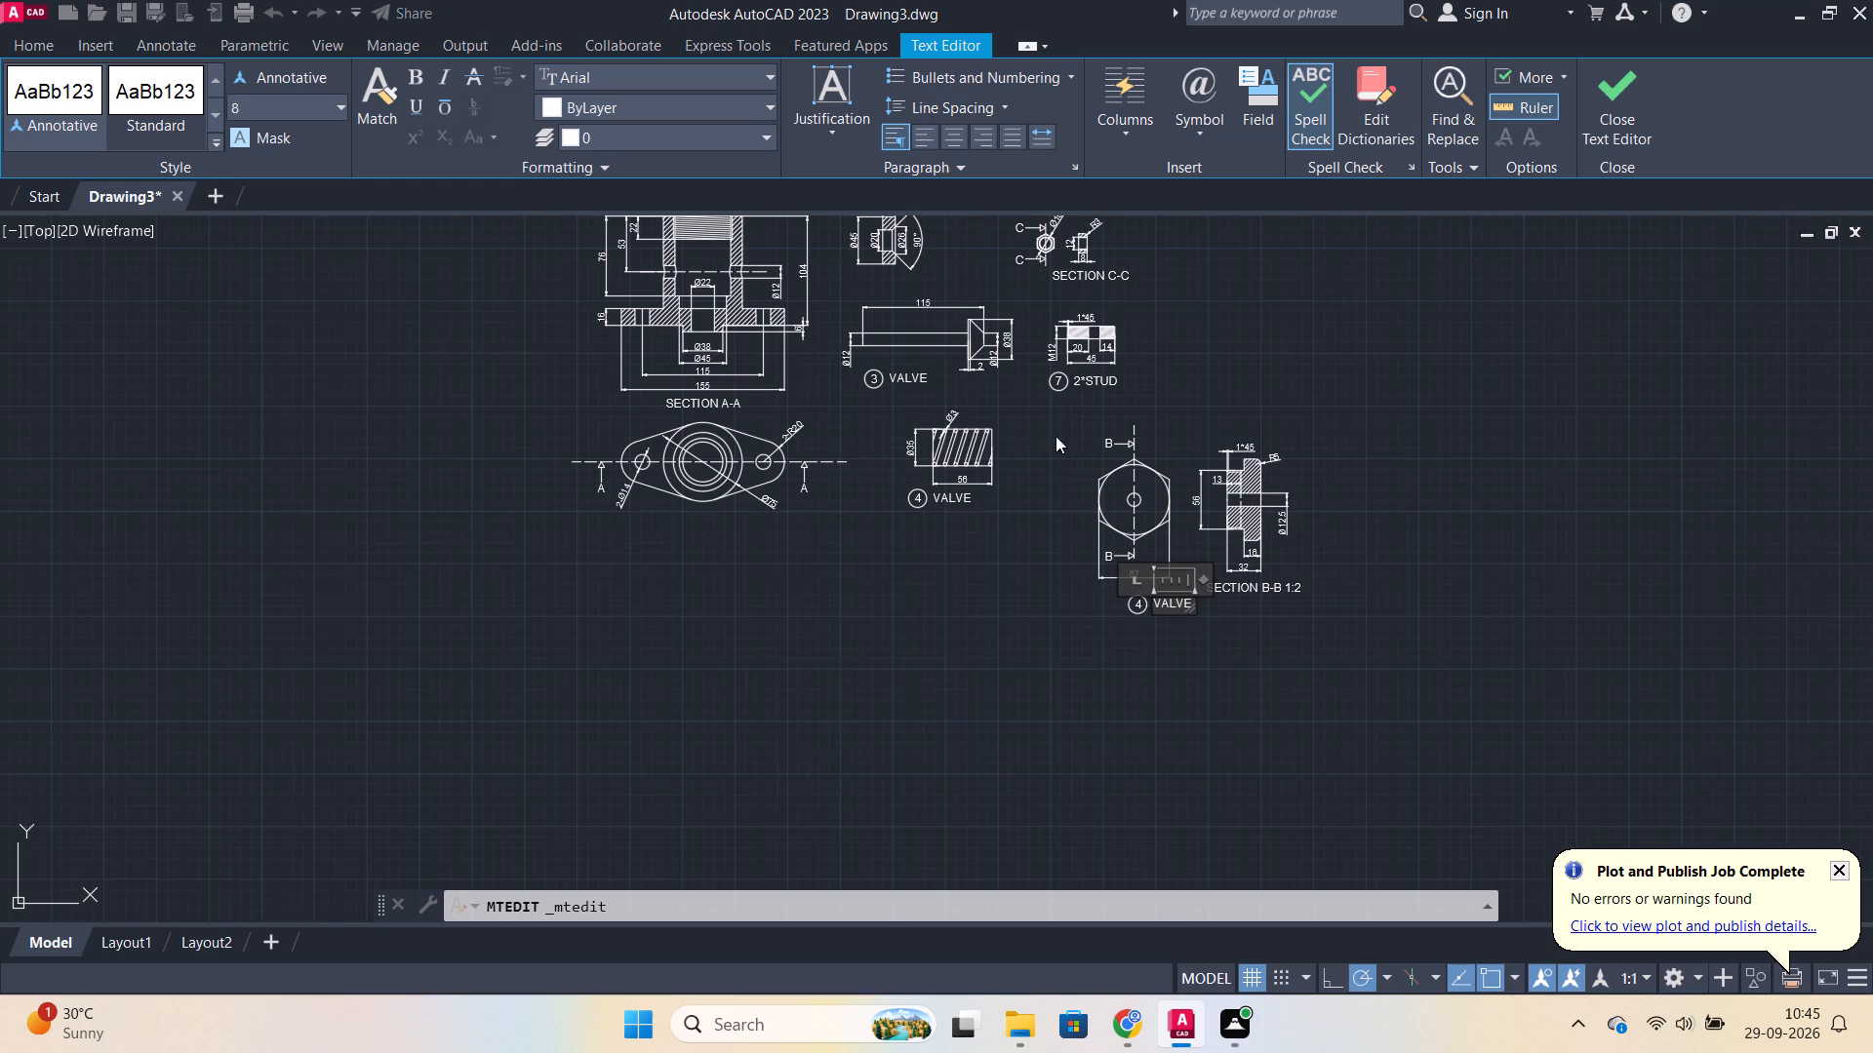
pyautogui.scroll(1, 1153, 292)
pyautogui.moveTo(1161, 292); pyautogui.dragTo(1163, 294, button='middle')
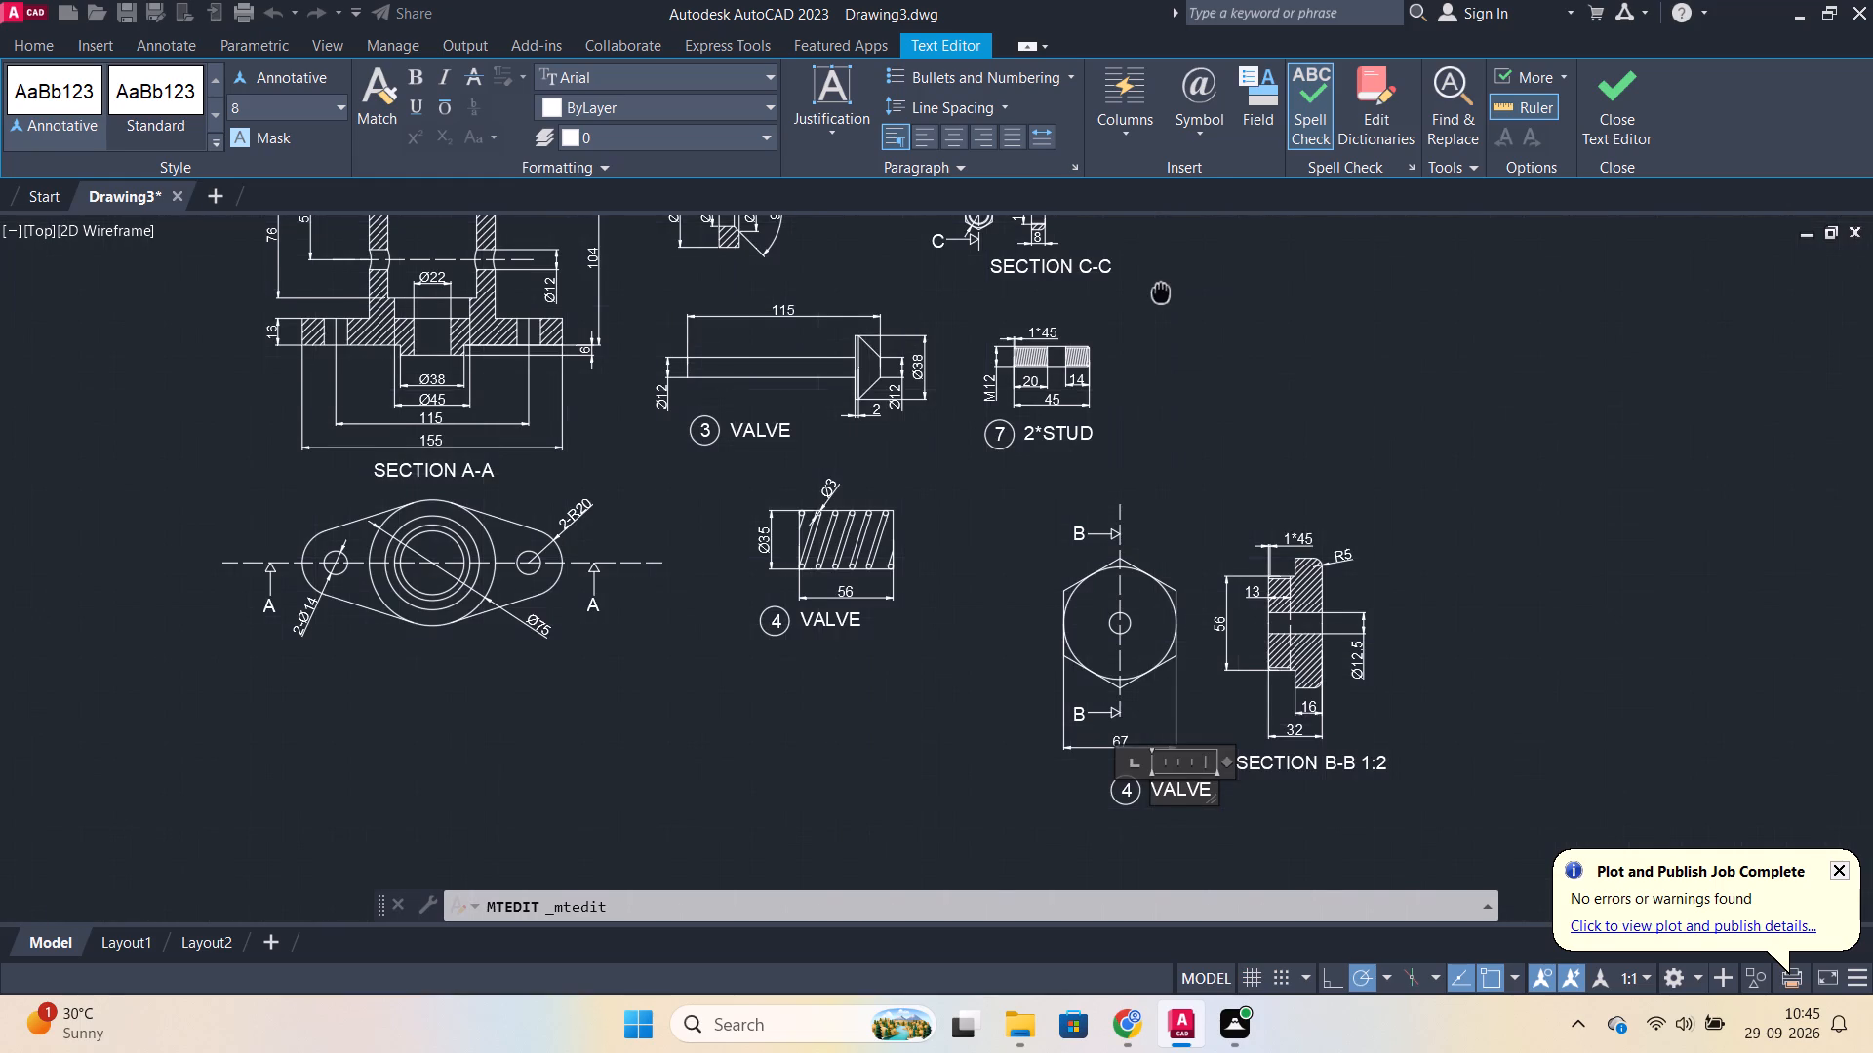
pyautogui.moveTo(1163, 294); pyautogui.dragTo(1155, 415, button='middle')
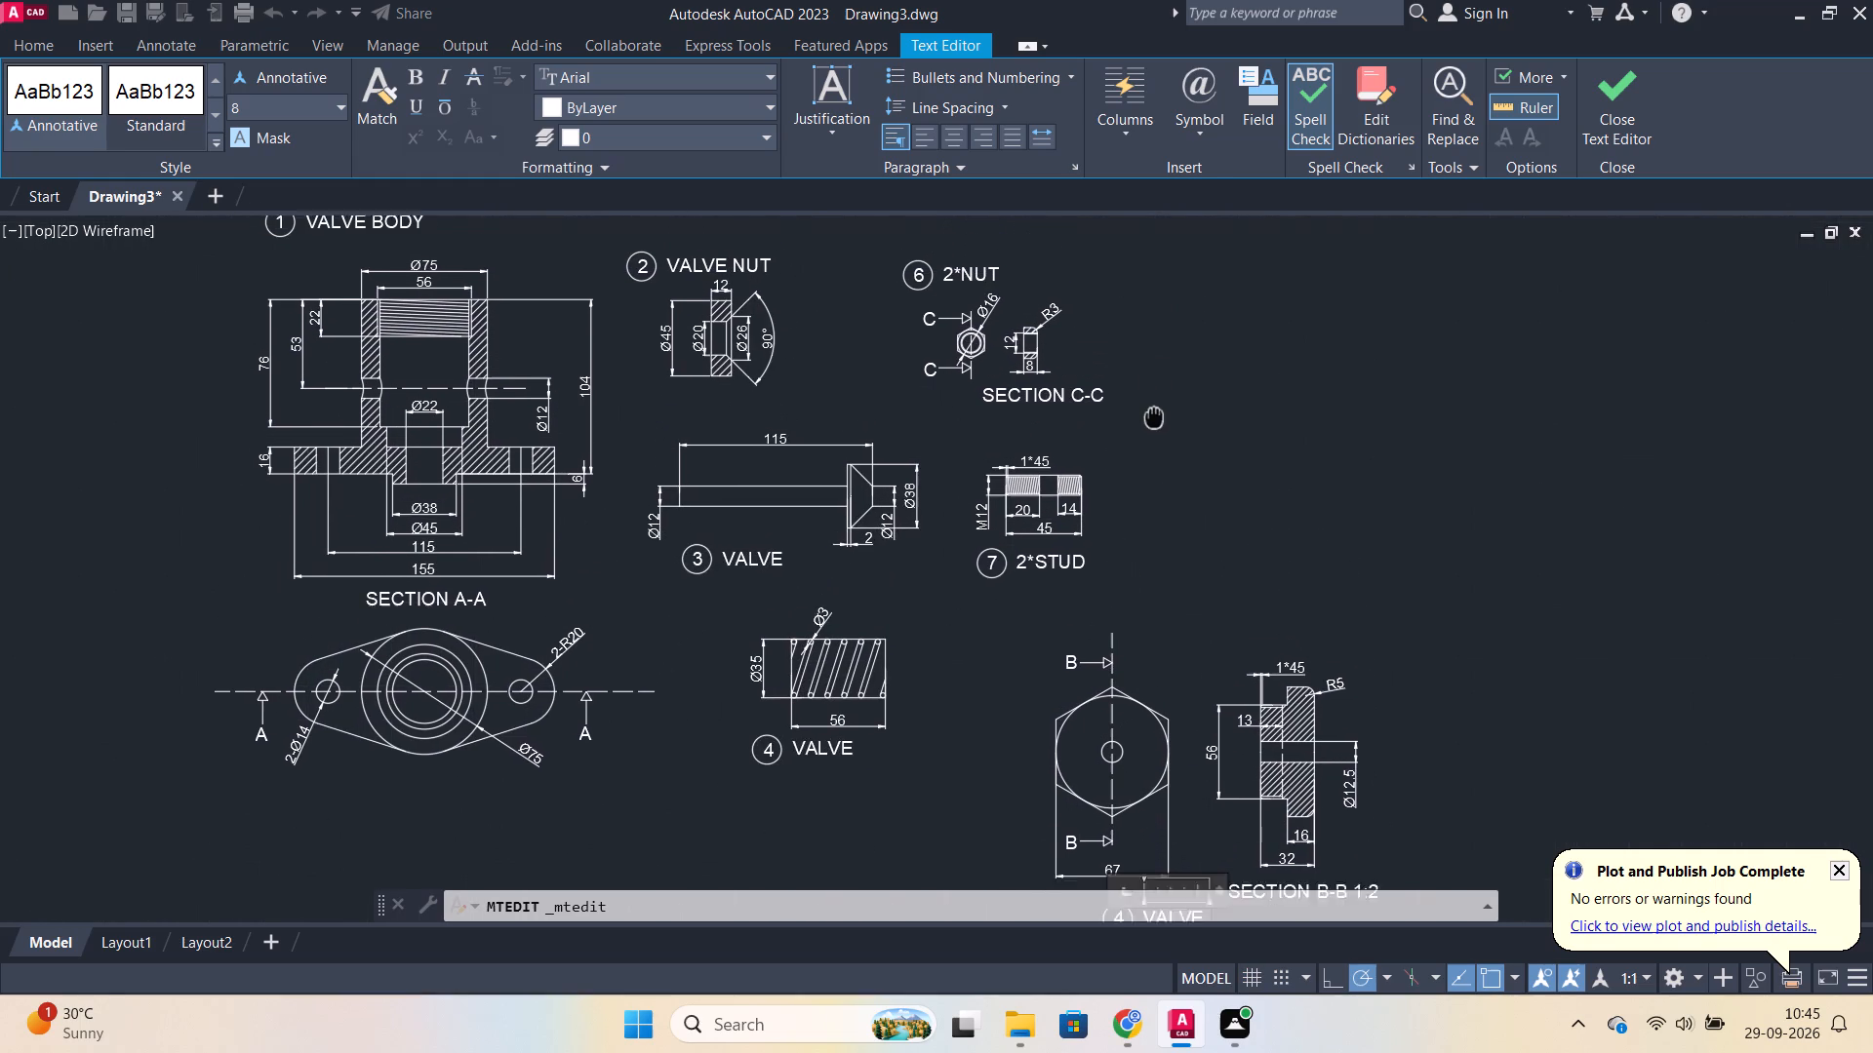
pyautogui.moveTo(1155, 415); pyautogui.dragTo(1205, 375, button='middle')
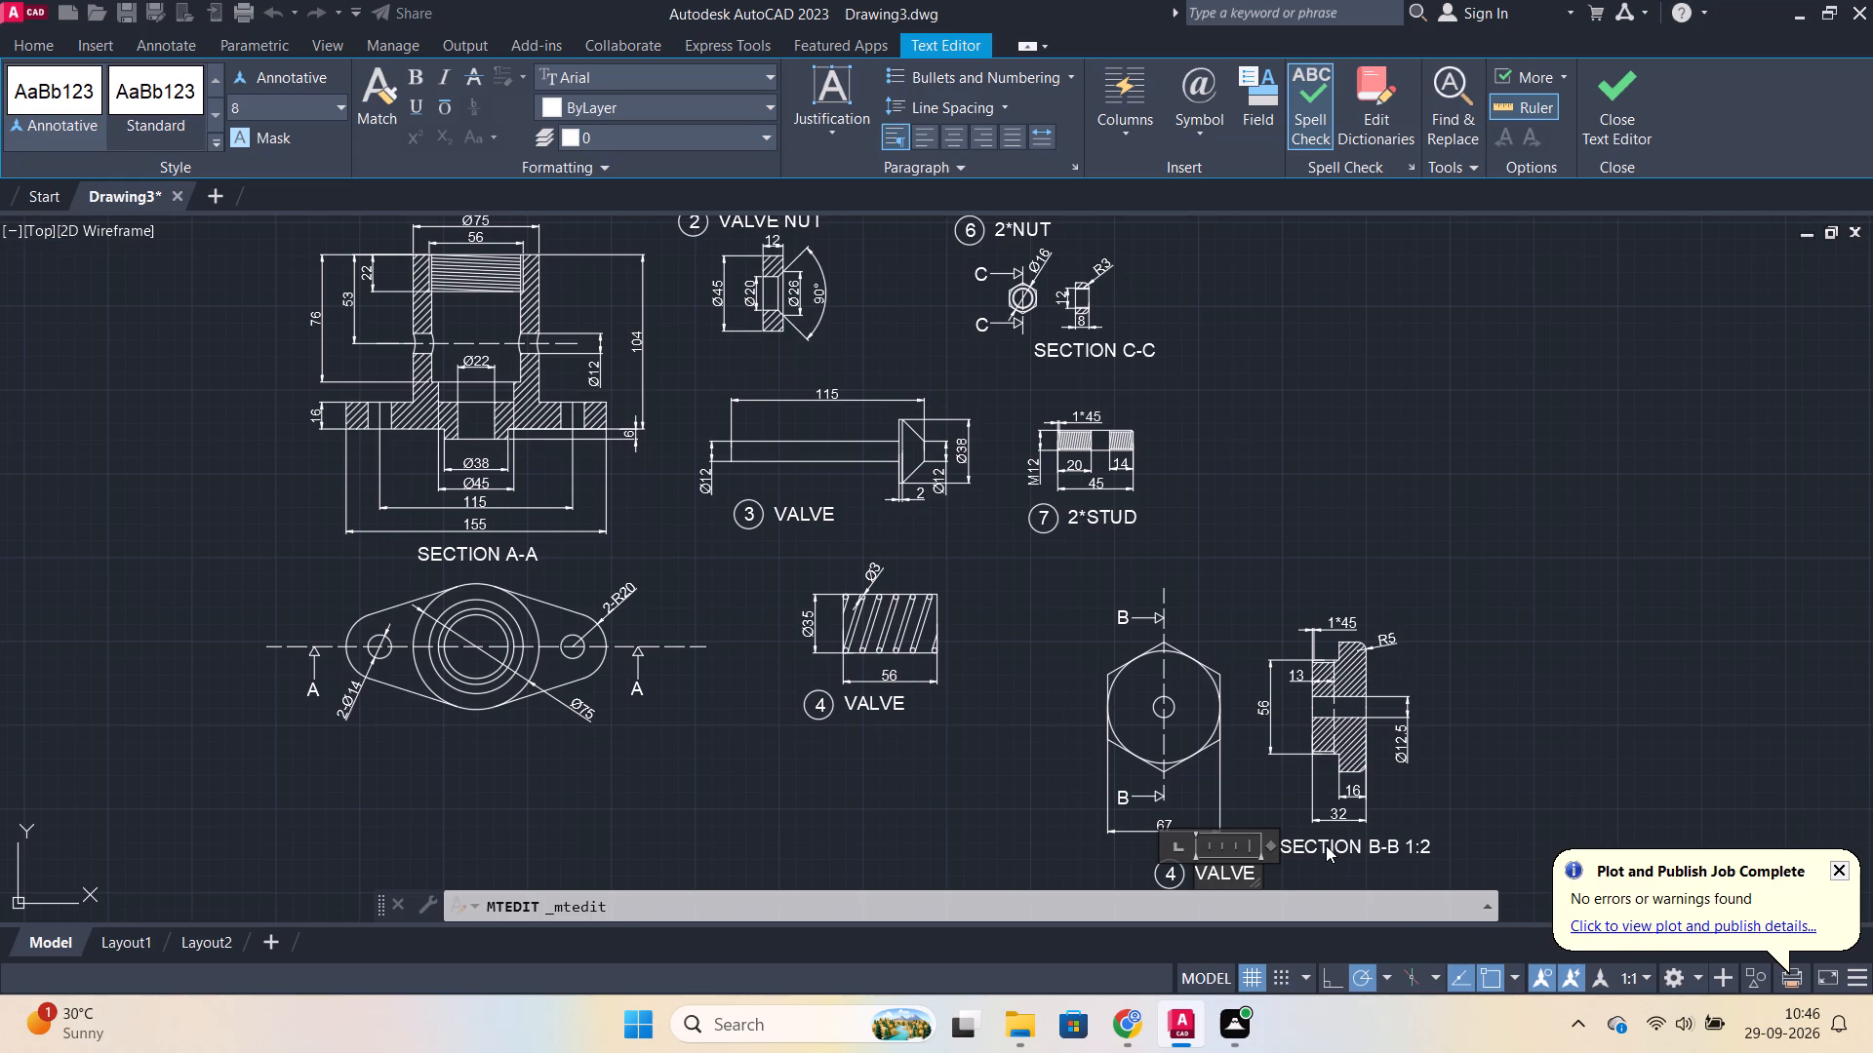
pyautogui.press('Right')
pyautogui.press('Right')
pyautogui.press('Right')
pyautogui.press('BackSpace')
pyautogui.press('BackSpace')
pyautogui.press('BackSpace')
pyautogui.press('BackSpace')
pyautogui.press('BackSpace')
pyautogui.press('BackSpace')
pyautogui.write('BODY NUT')
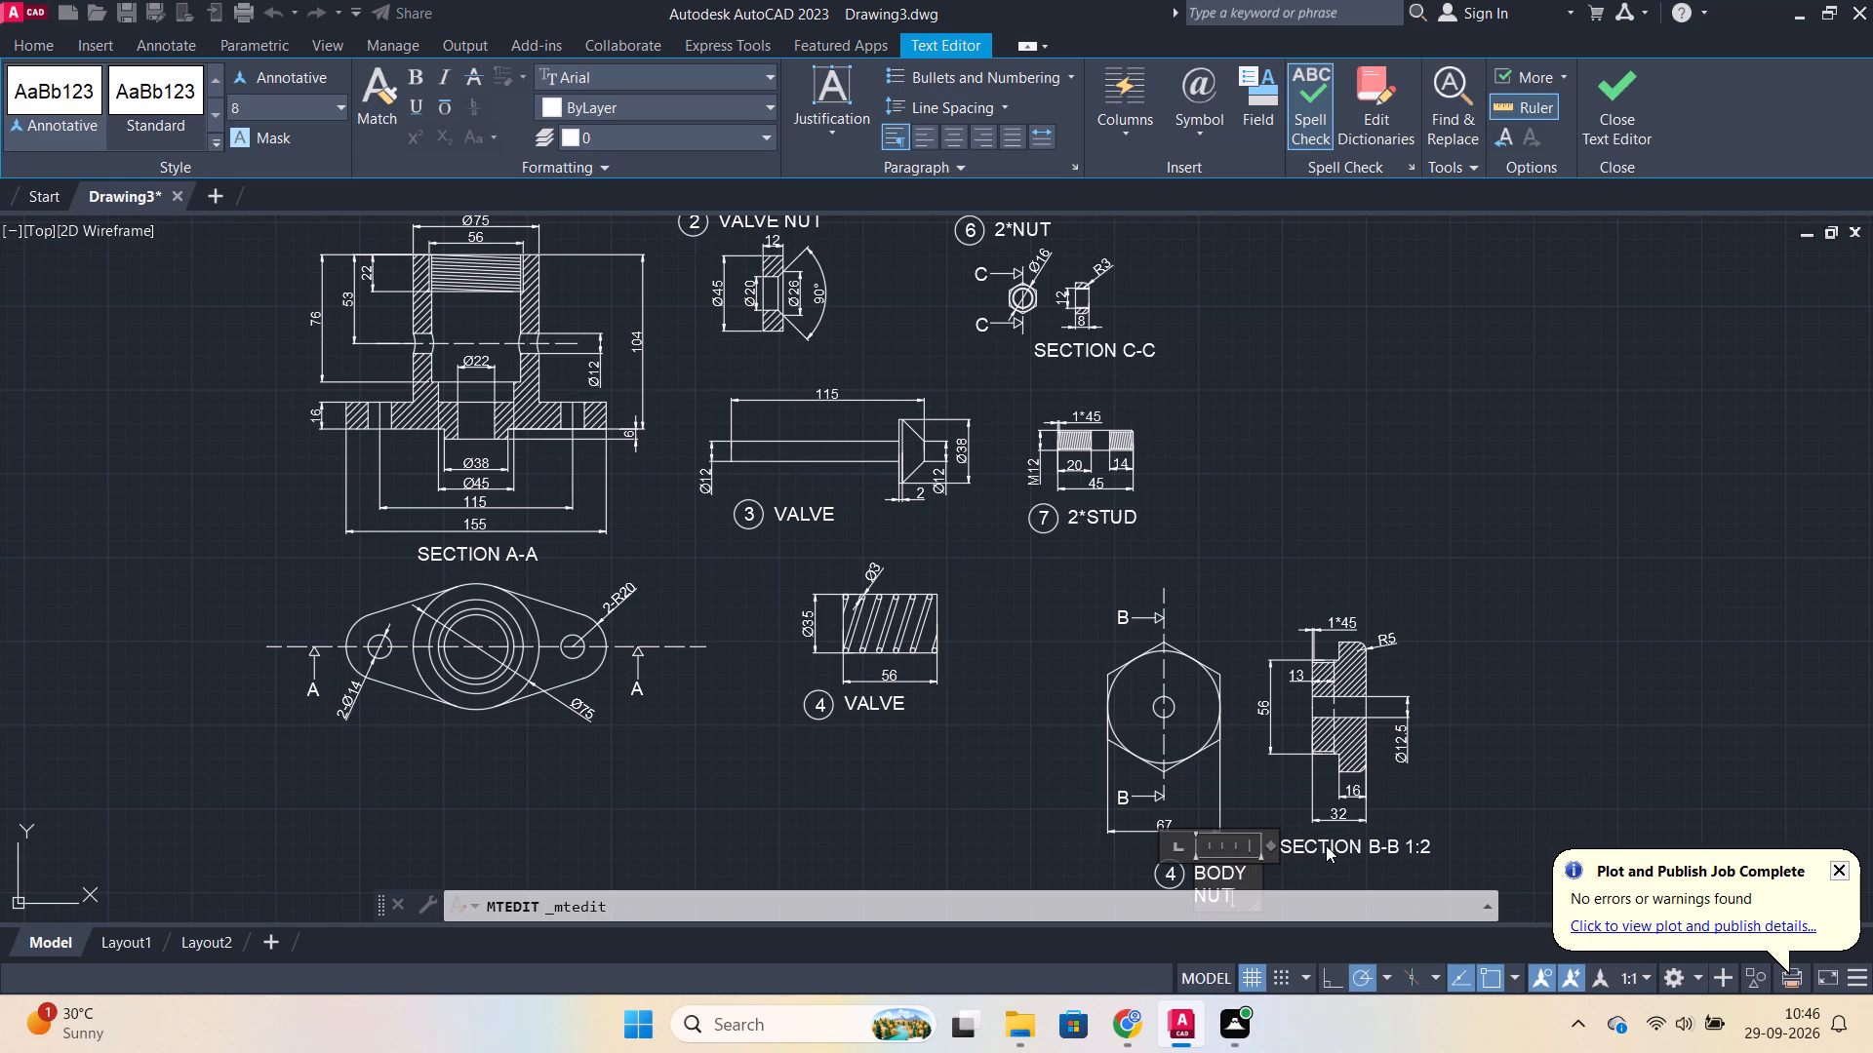
pyautogui.moveTo(1509, 781); pyautogui.dragTo(1489, 610, button='middle')
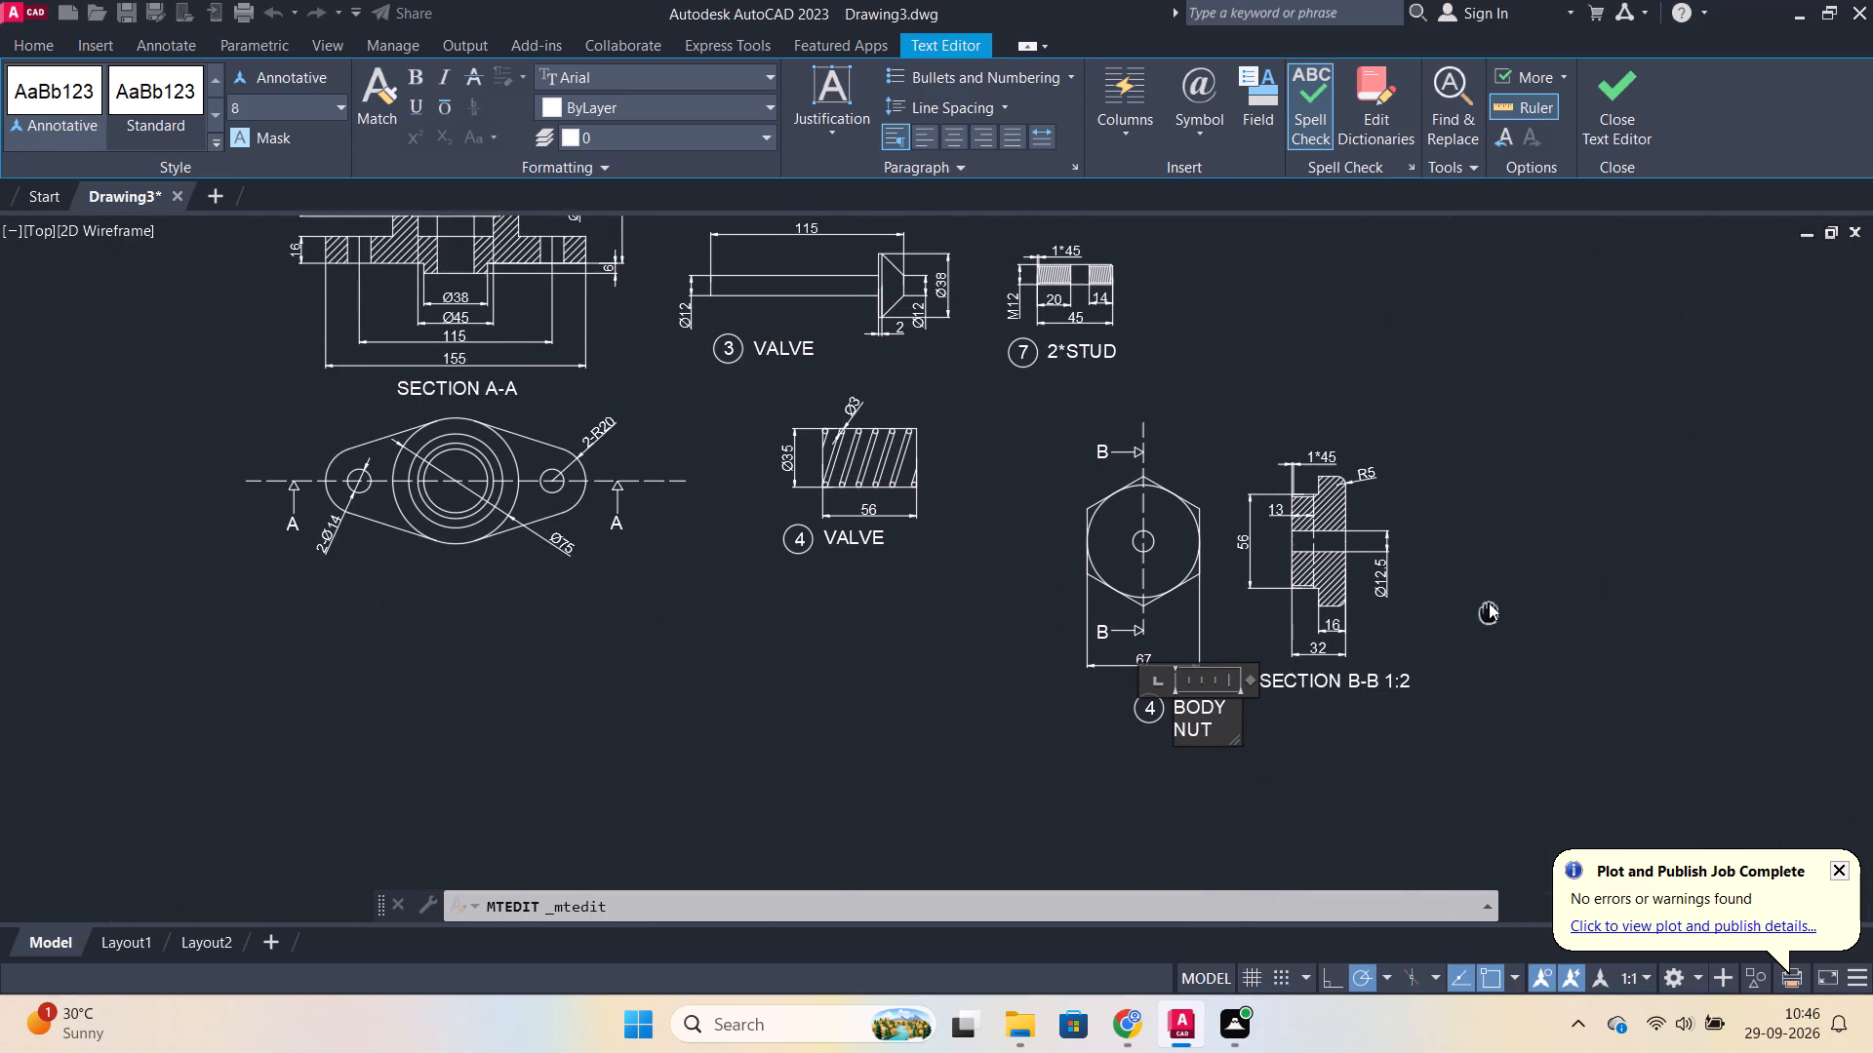
pyautogui.moveTo(1242, 708); pyautogui.dragTo(1264, 708)
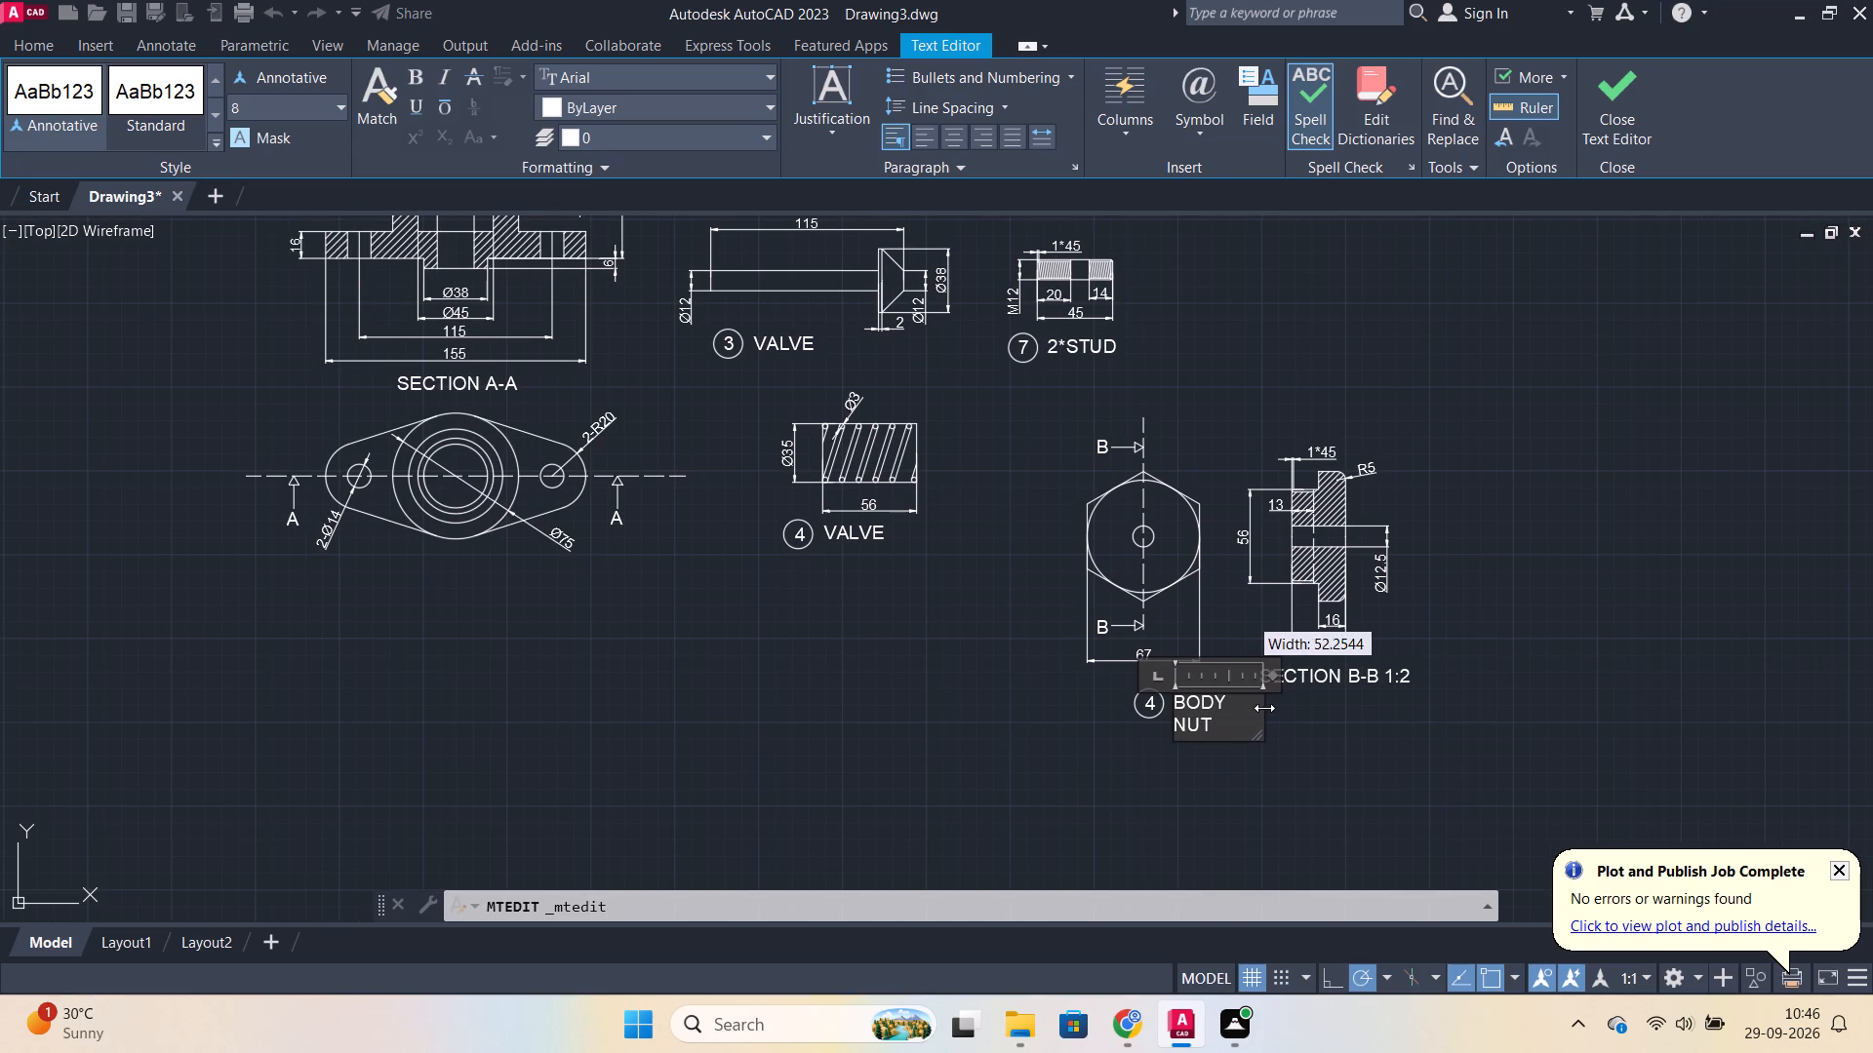
pyautogui.moveTo(1264, 708); pyautogui.dragTo(1278, 708)
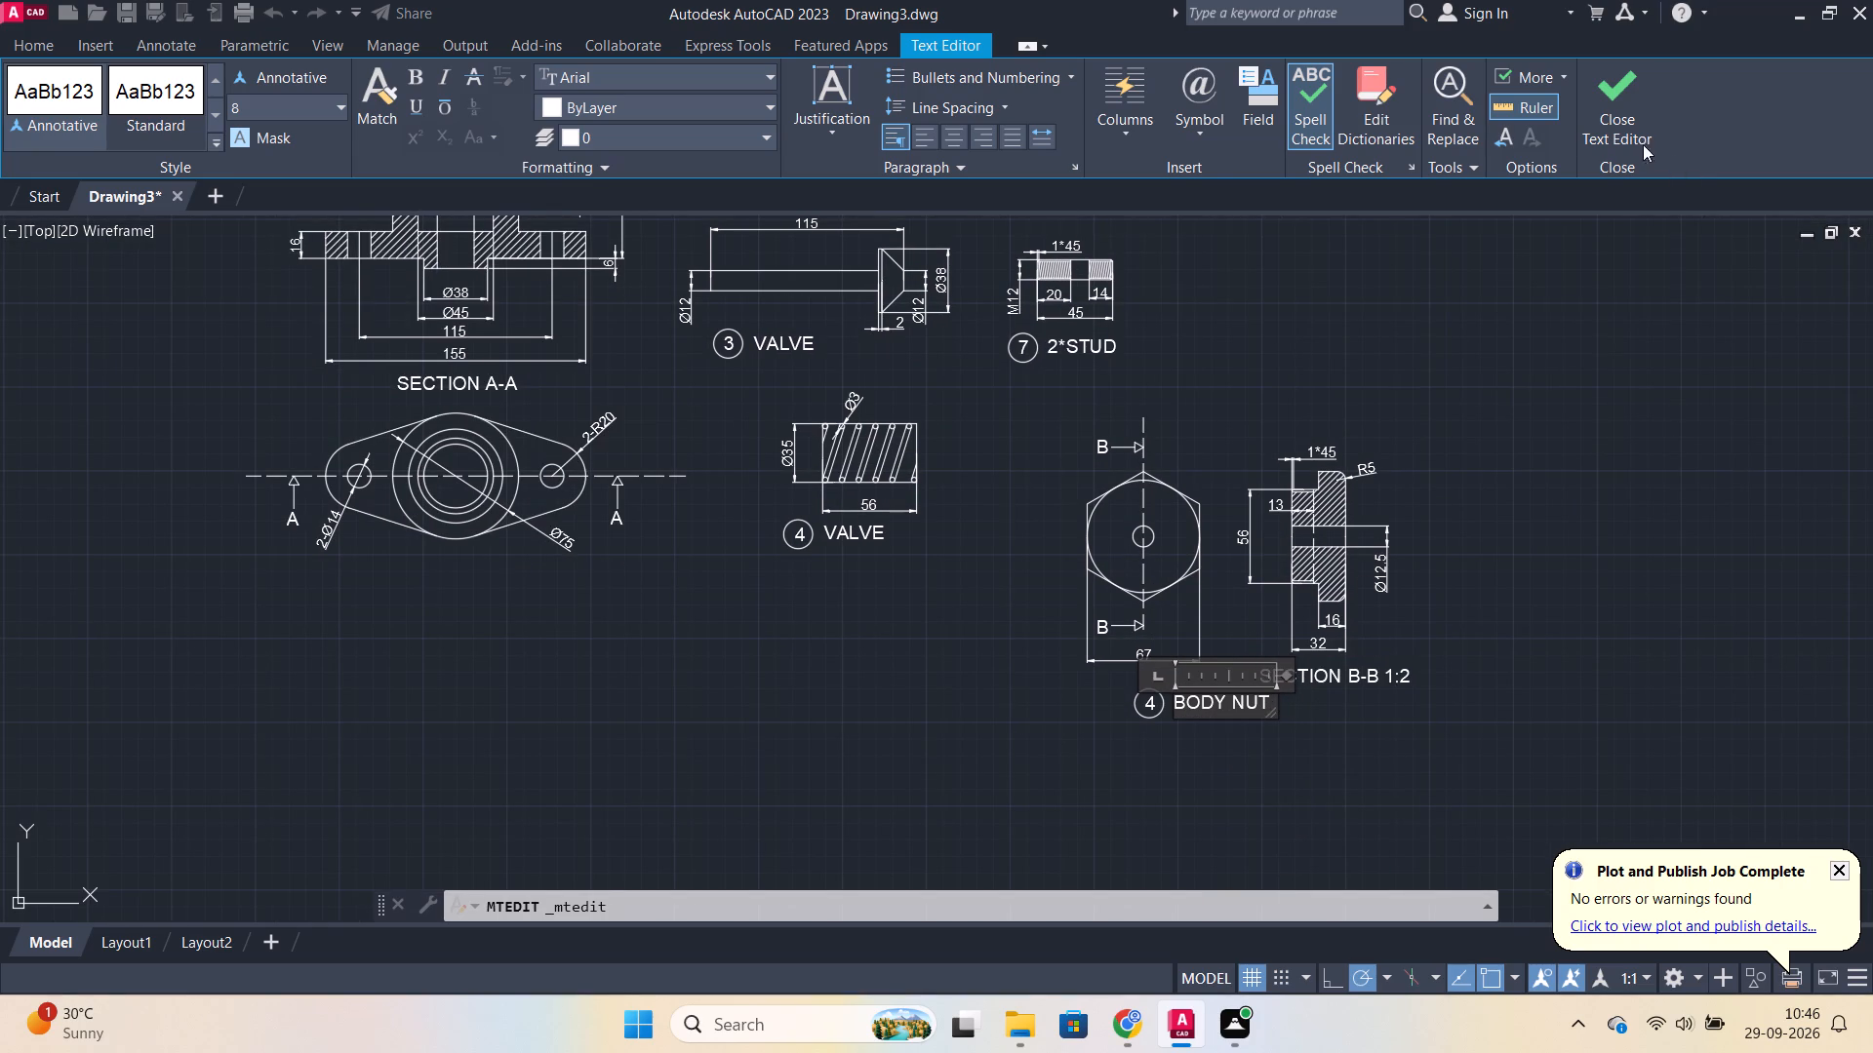
pyautogui.click(1588, 123)
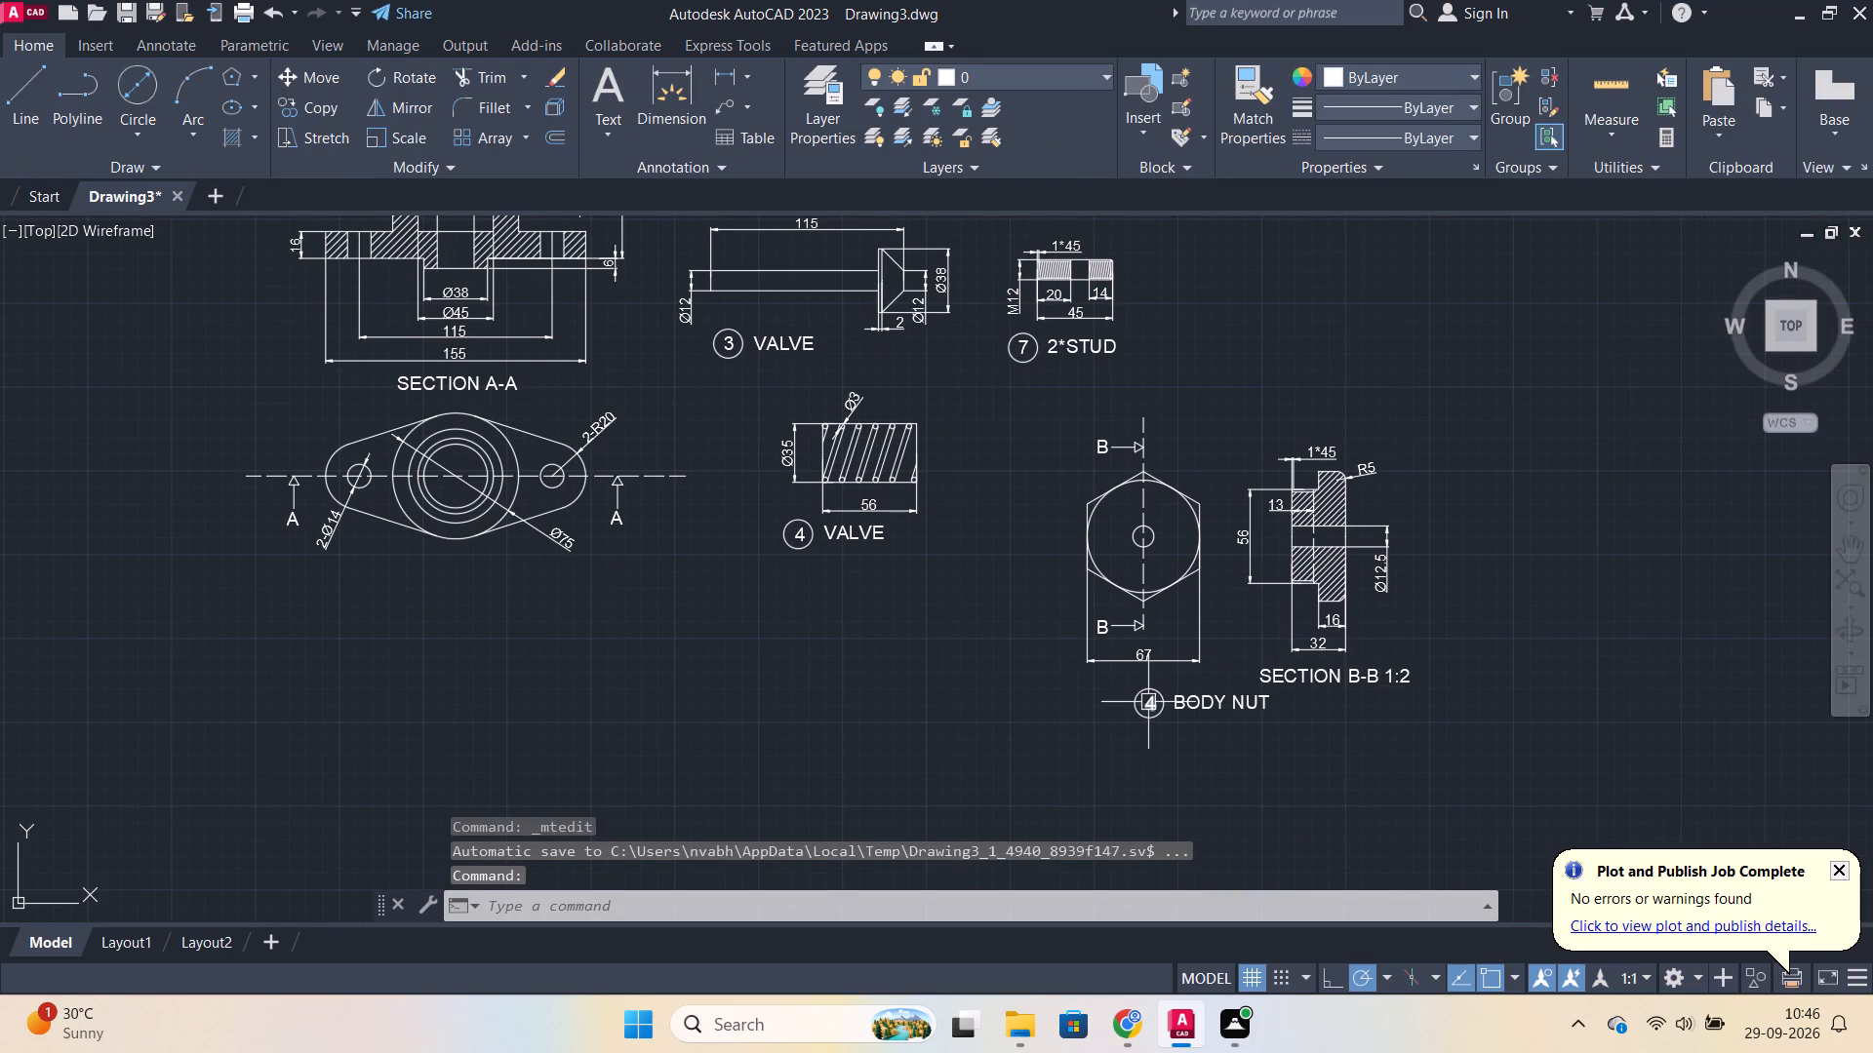
# Change the number in the balloon beside the BODY NUT title to 5.
pyautogui.doubleClick(1148, 702)
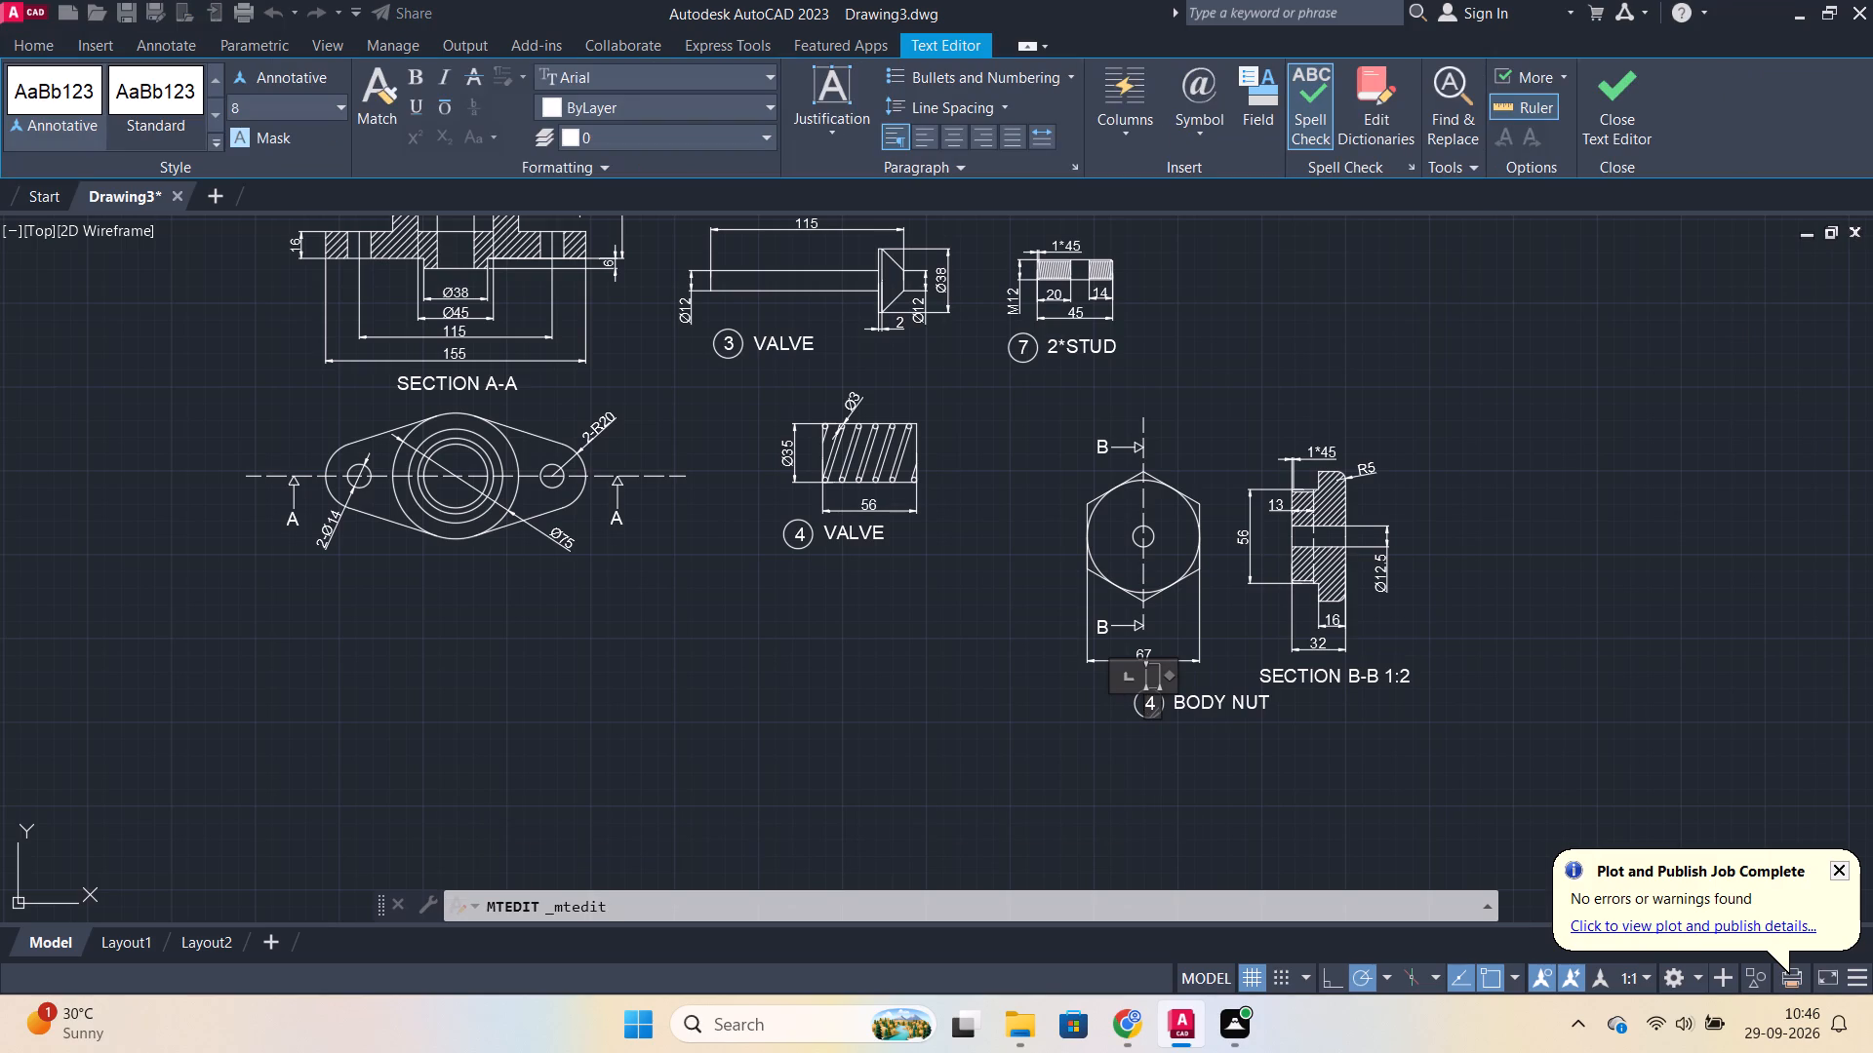
pyautogui.press('Right')
pyautogui.press('BackSpace')
pyautogui.press('\\')
pyautogui.press('BackSpace')
pyautogui.press('5')
pyautogui.click(1623, 121)
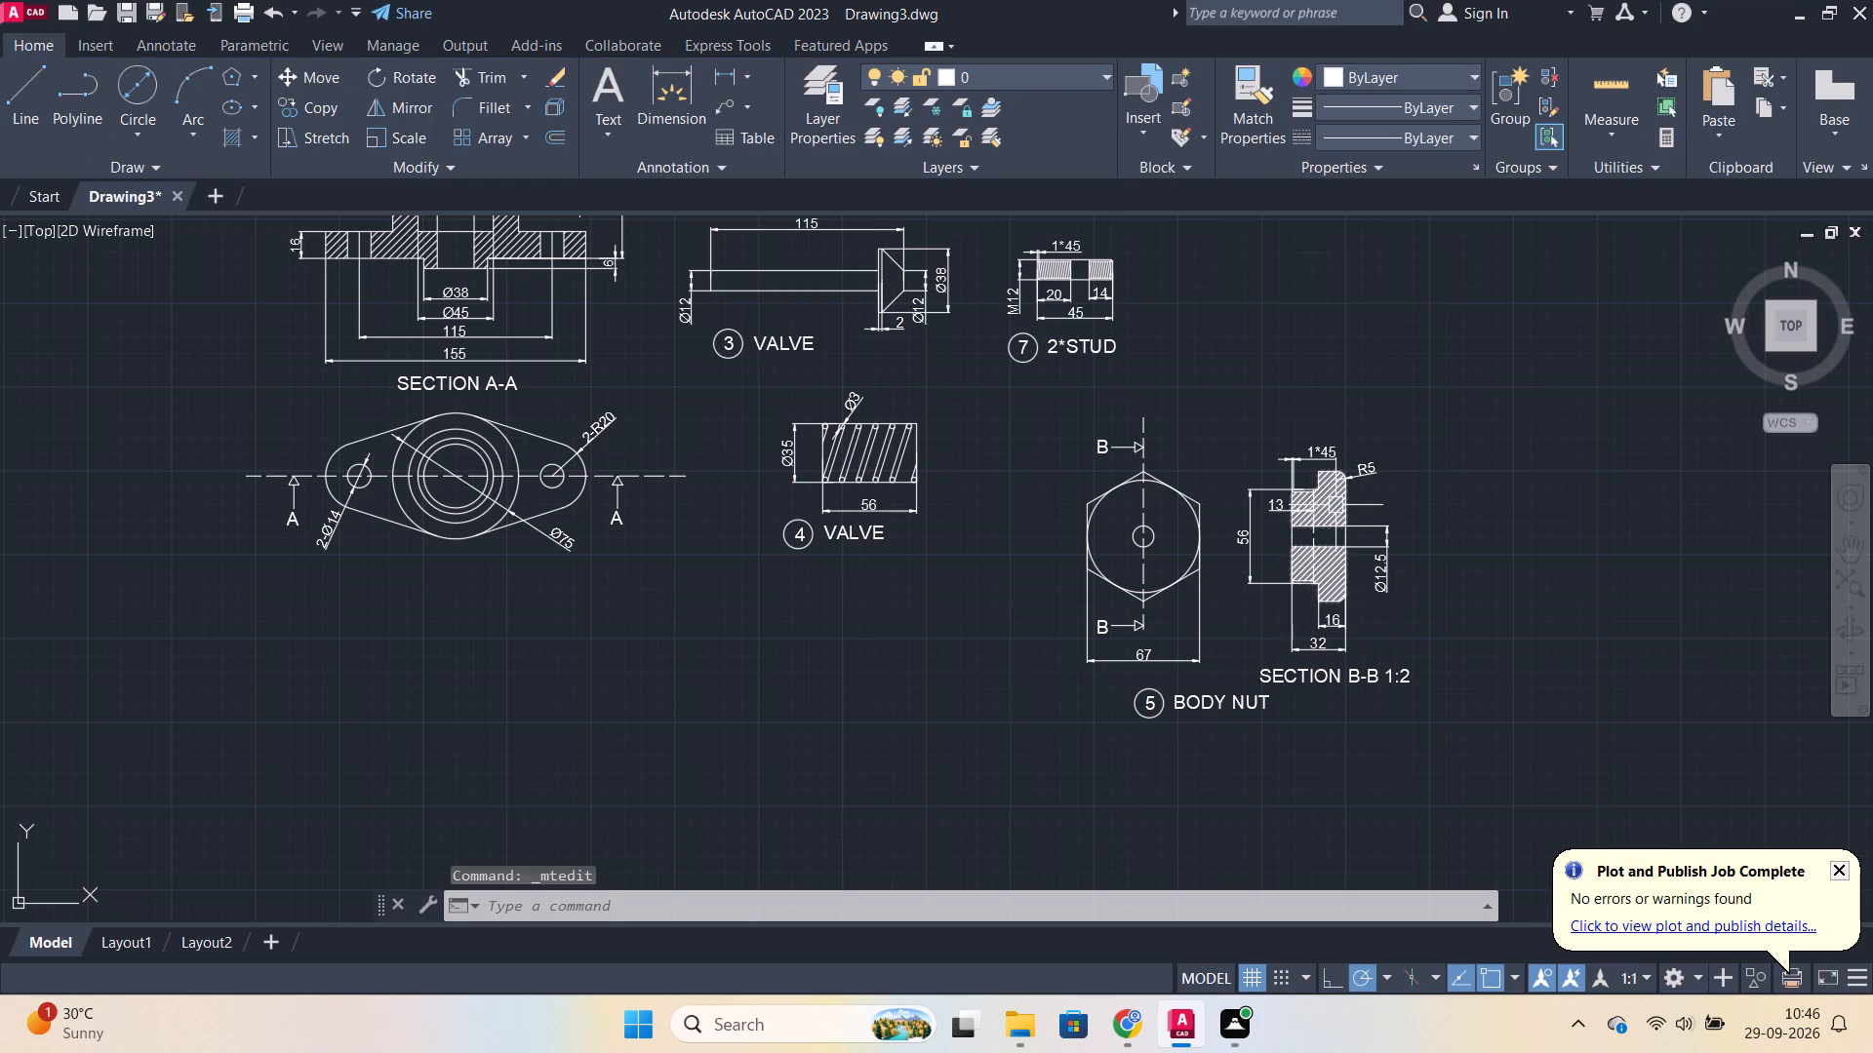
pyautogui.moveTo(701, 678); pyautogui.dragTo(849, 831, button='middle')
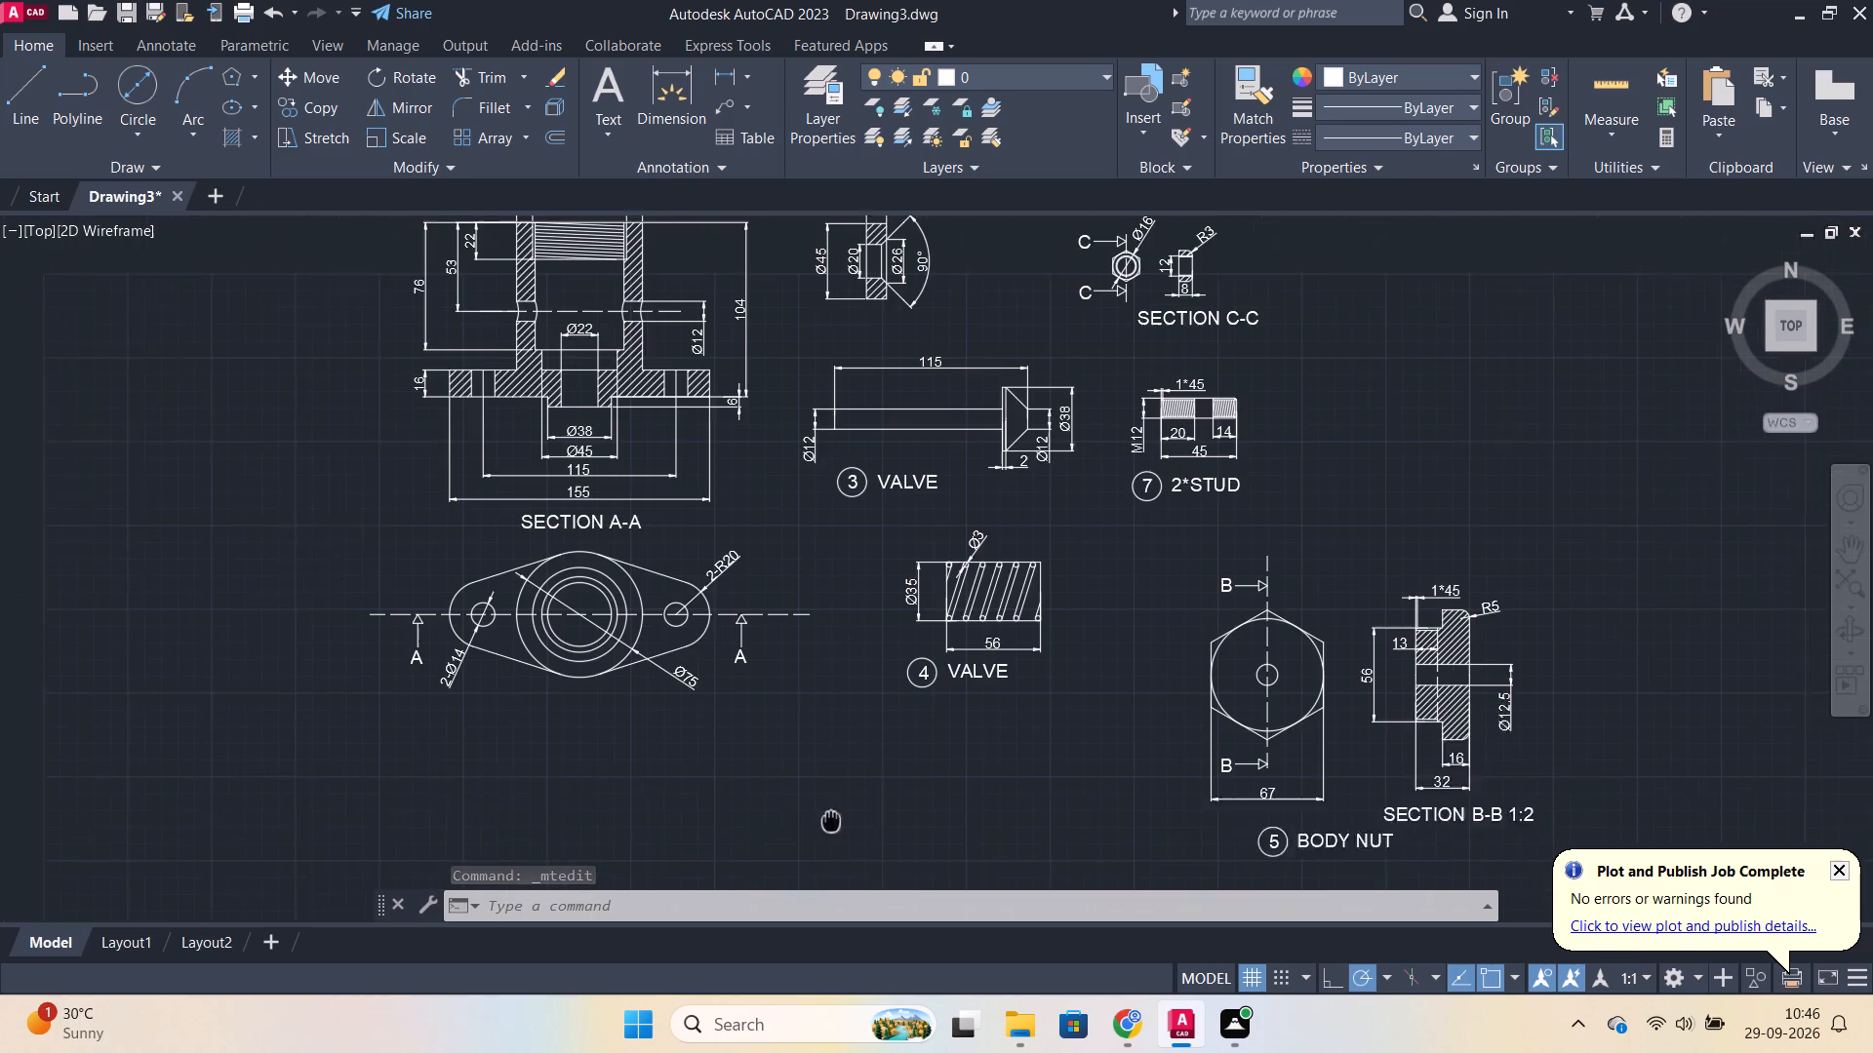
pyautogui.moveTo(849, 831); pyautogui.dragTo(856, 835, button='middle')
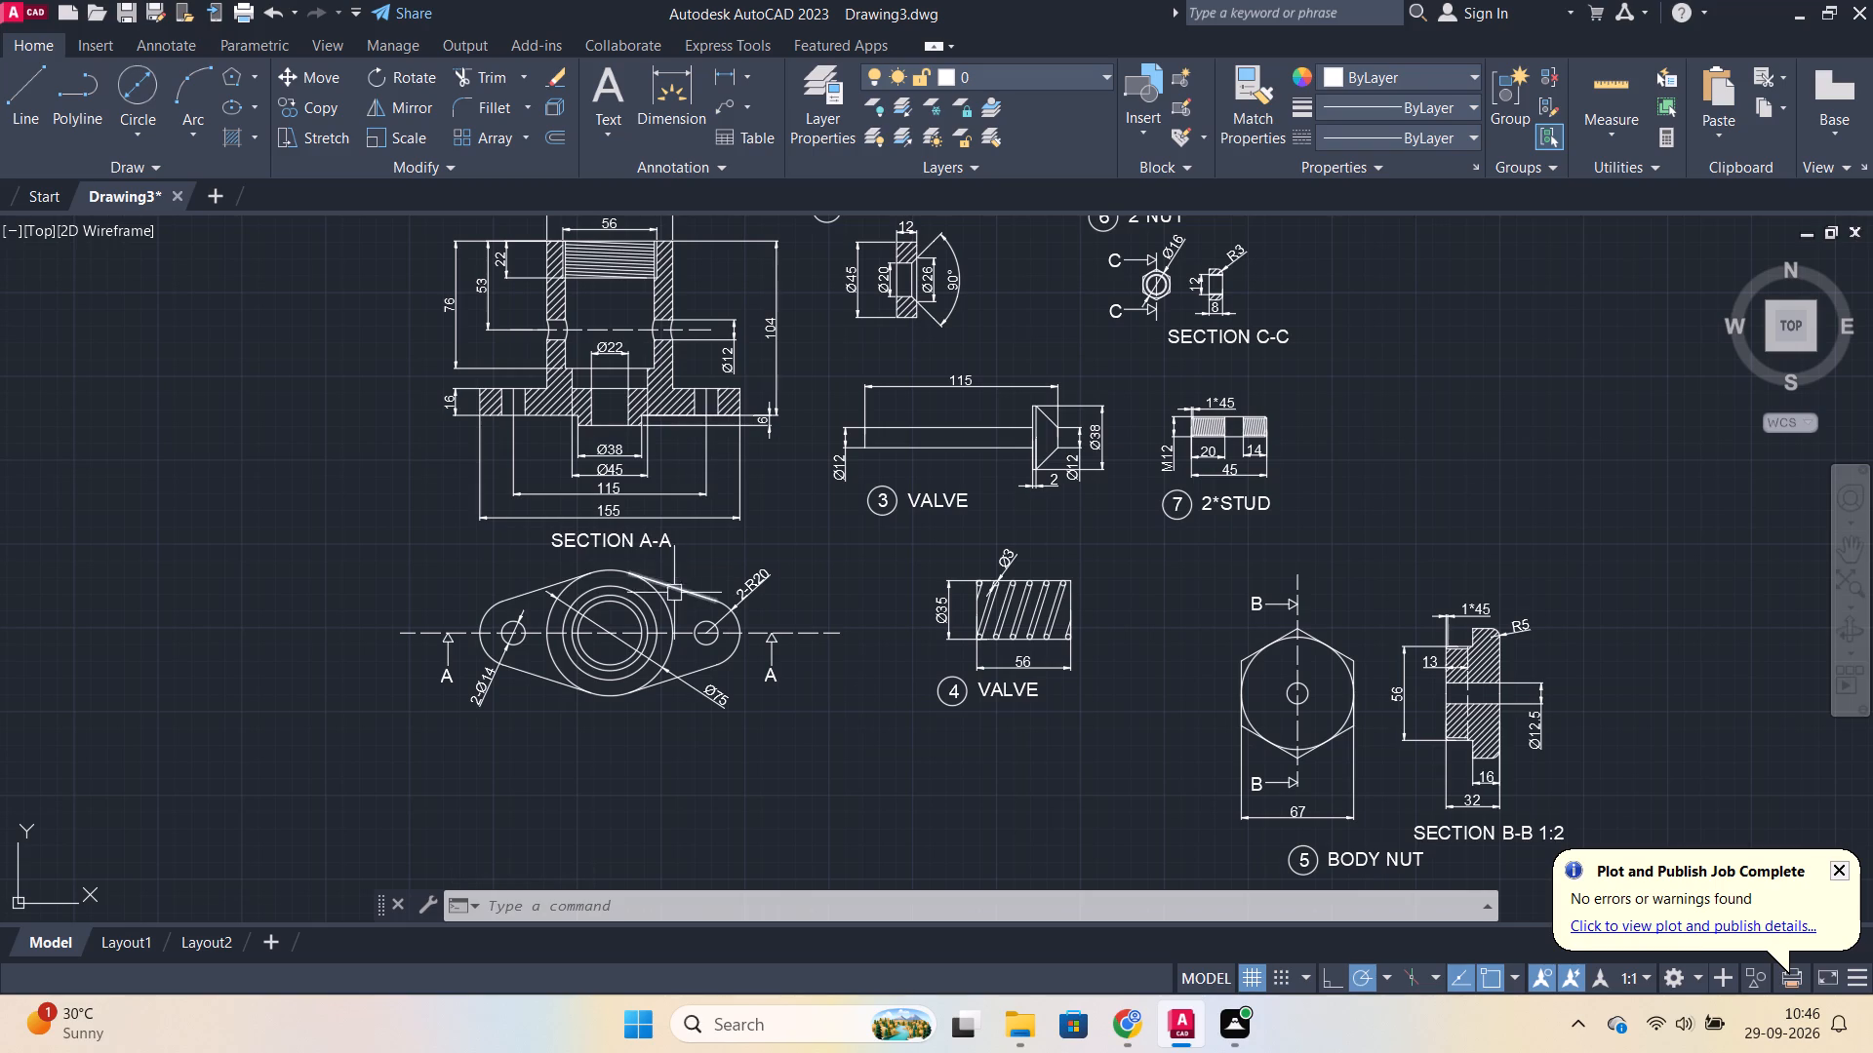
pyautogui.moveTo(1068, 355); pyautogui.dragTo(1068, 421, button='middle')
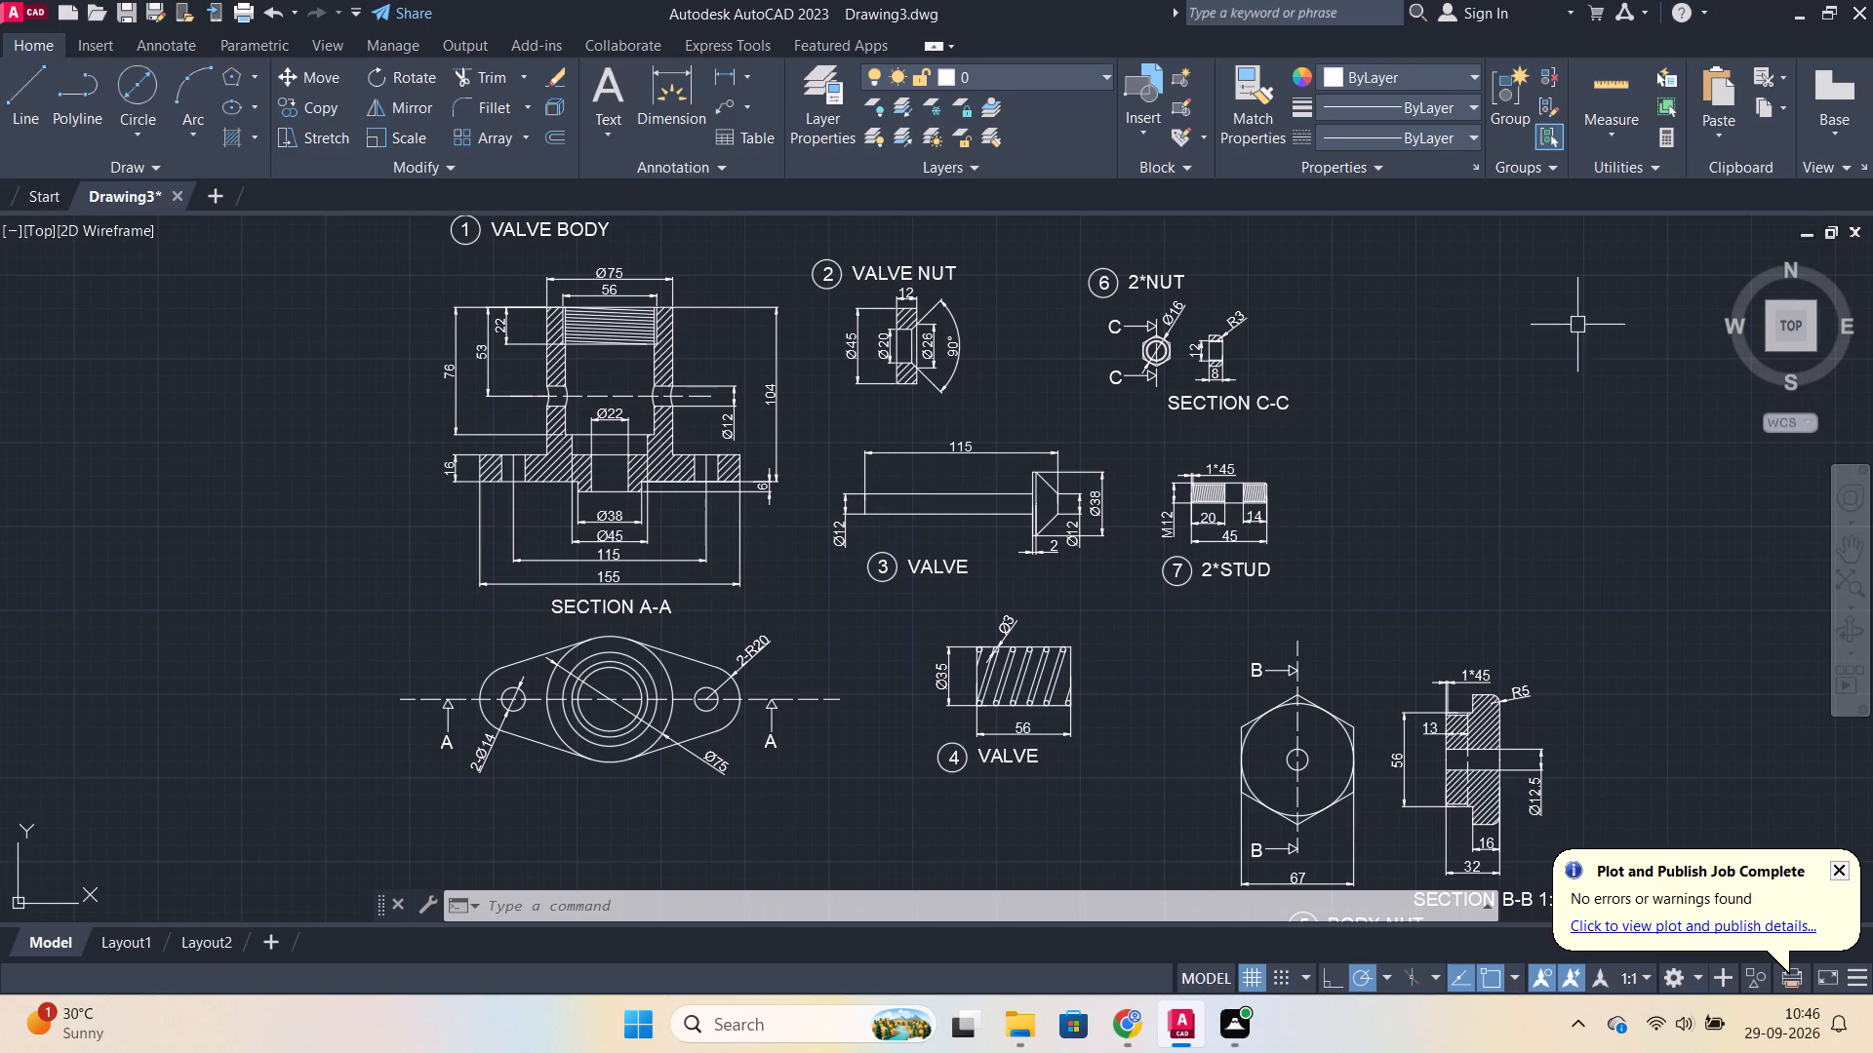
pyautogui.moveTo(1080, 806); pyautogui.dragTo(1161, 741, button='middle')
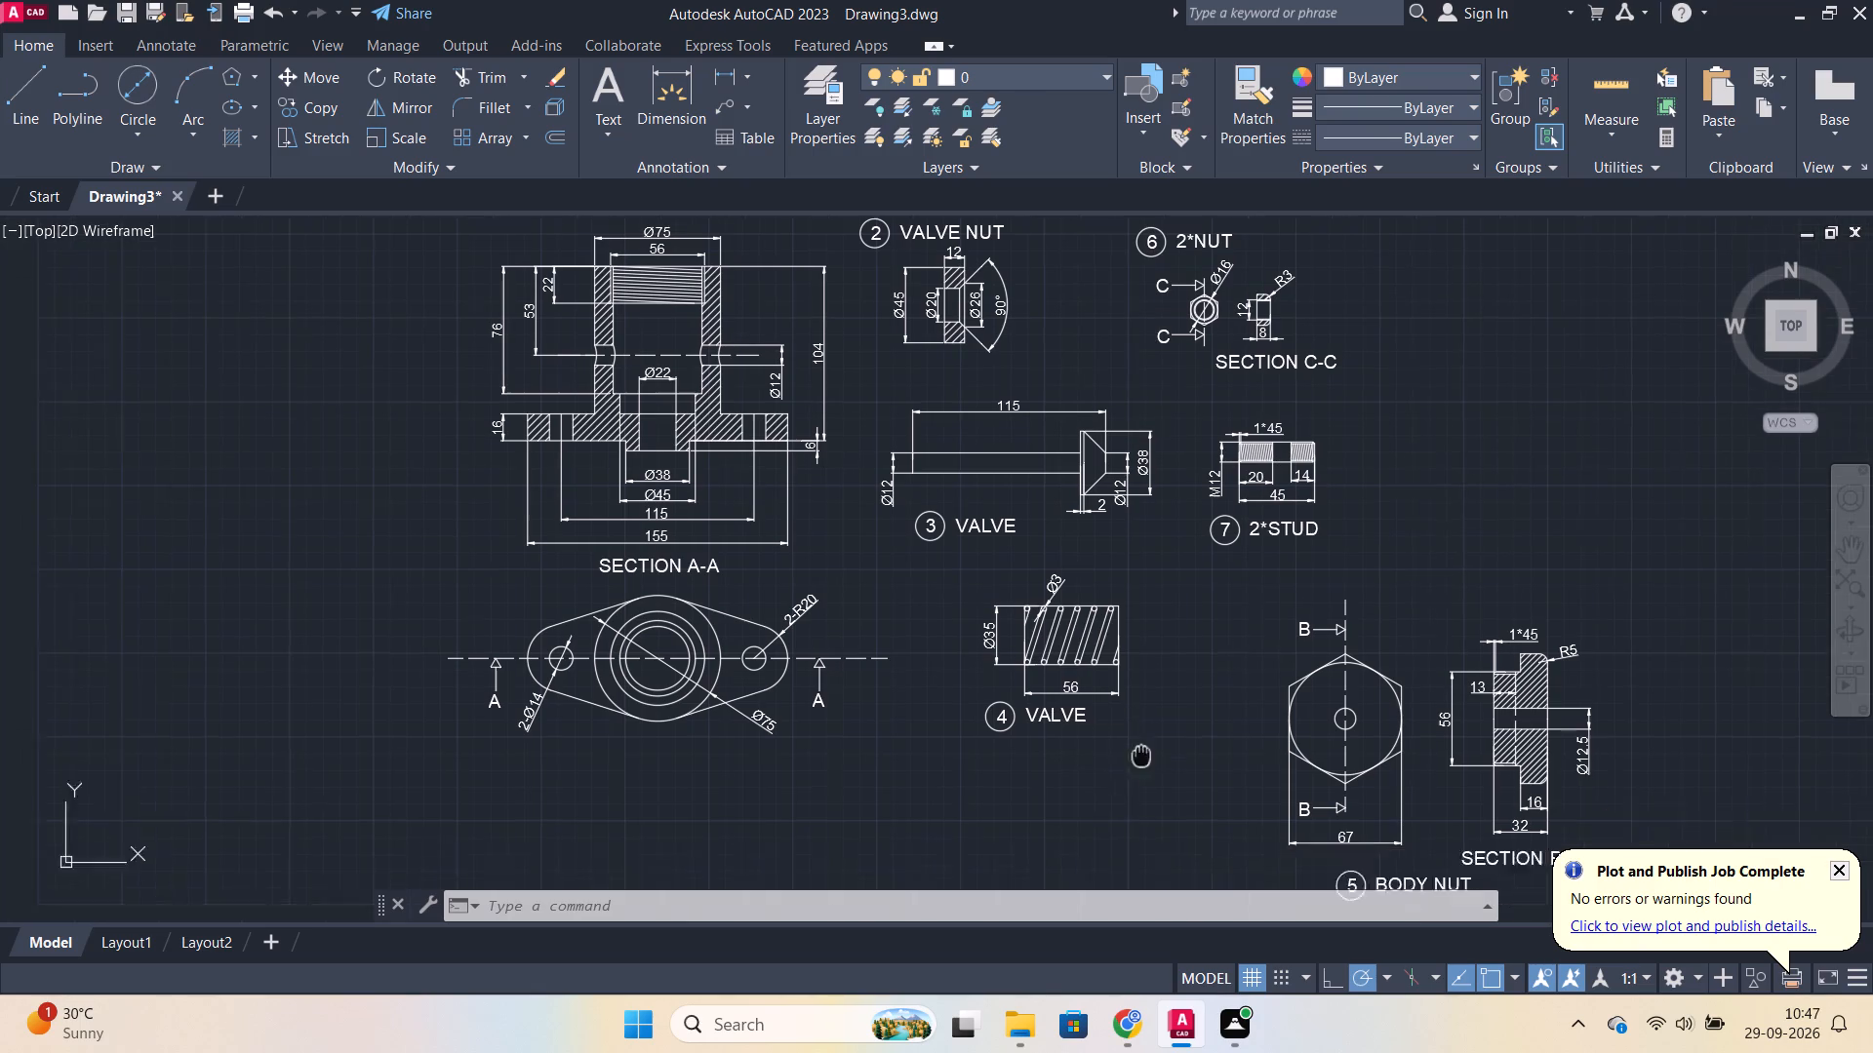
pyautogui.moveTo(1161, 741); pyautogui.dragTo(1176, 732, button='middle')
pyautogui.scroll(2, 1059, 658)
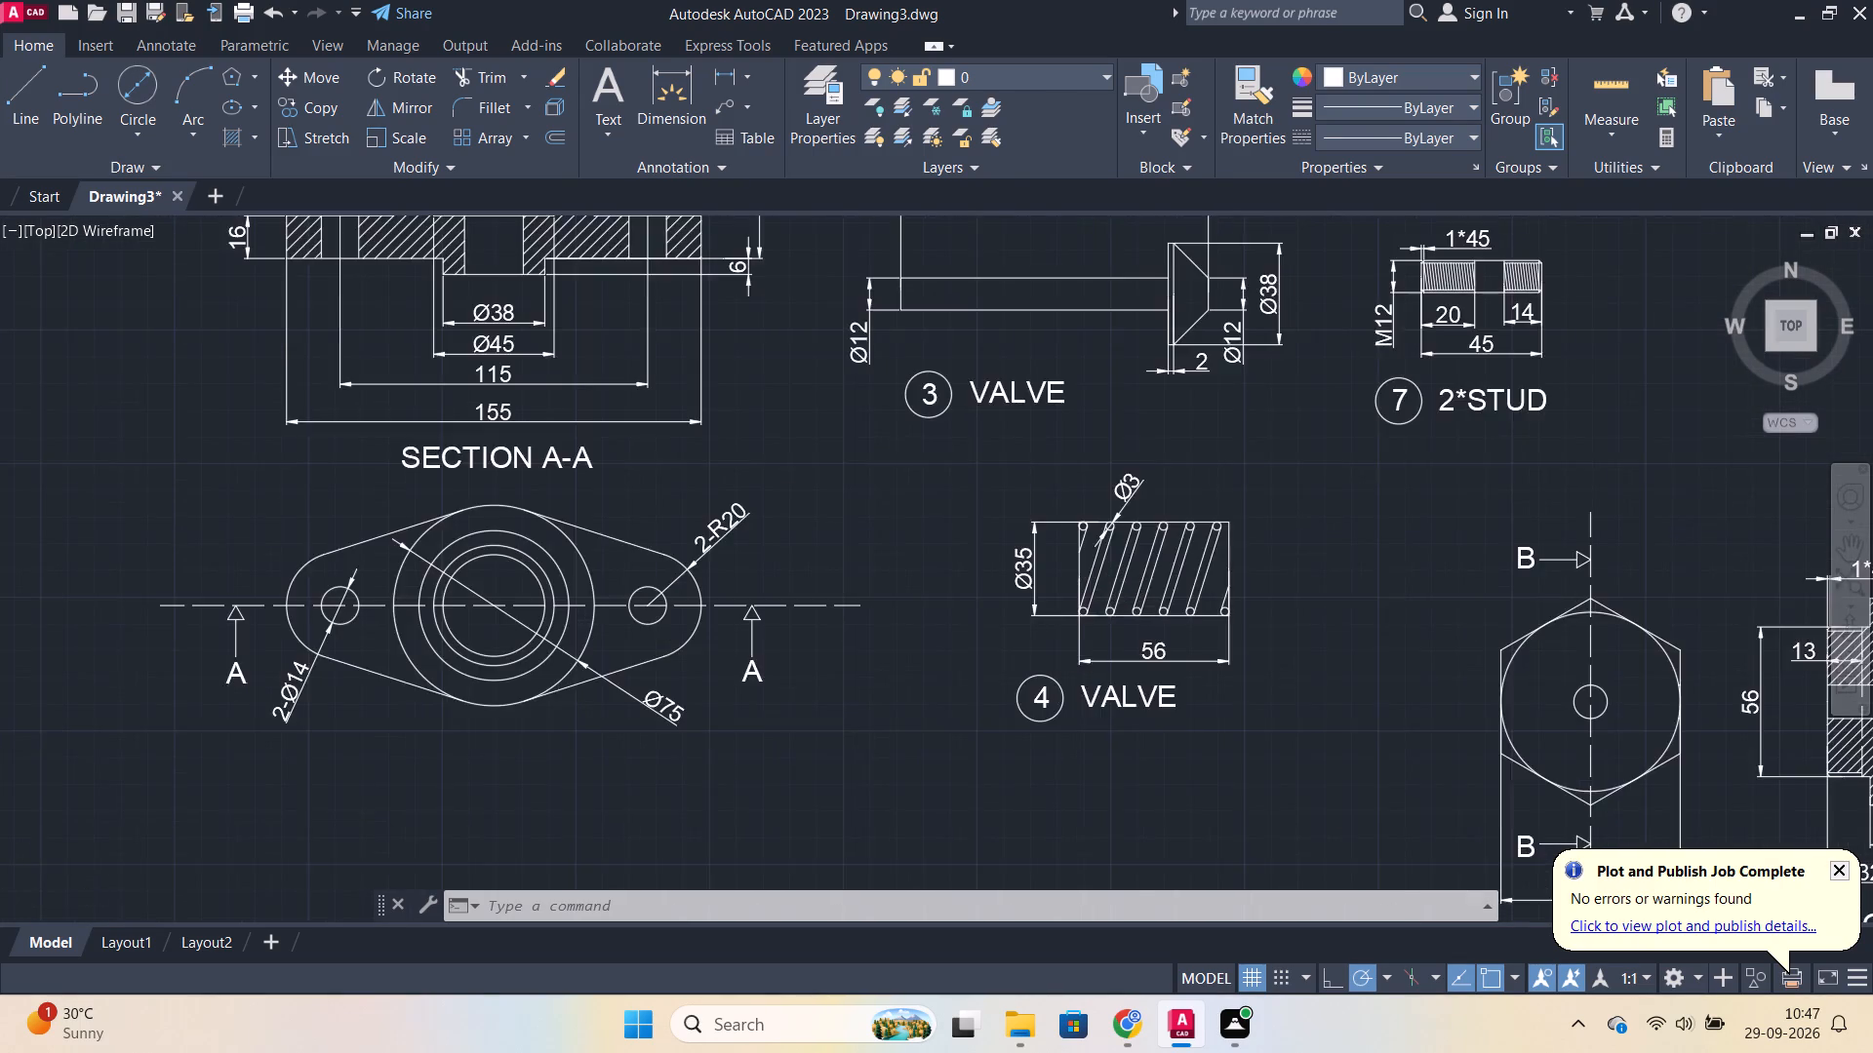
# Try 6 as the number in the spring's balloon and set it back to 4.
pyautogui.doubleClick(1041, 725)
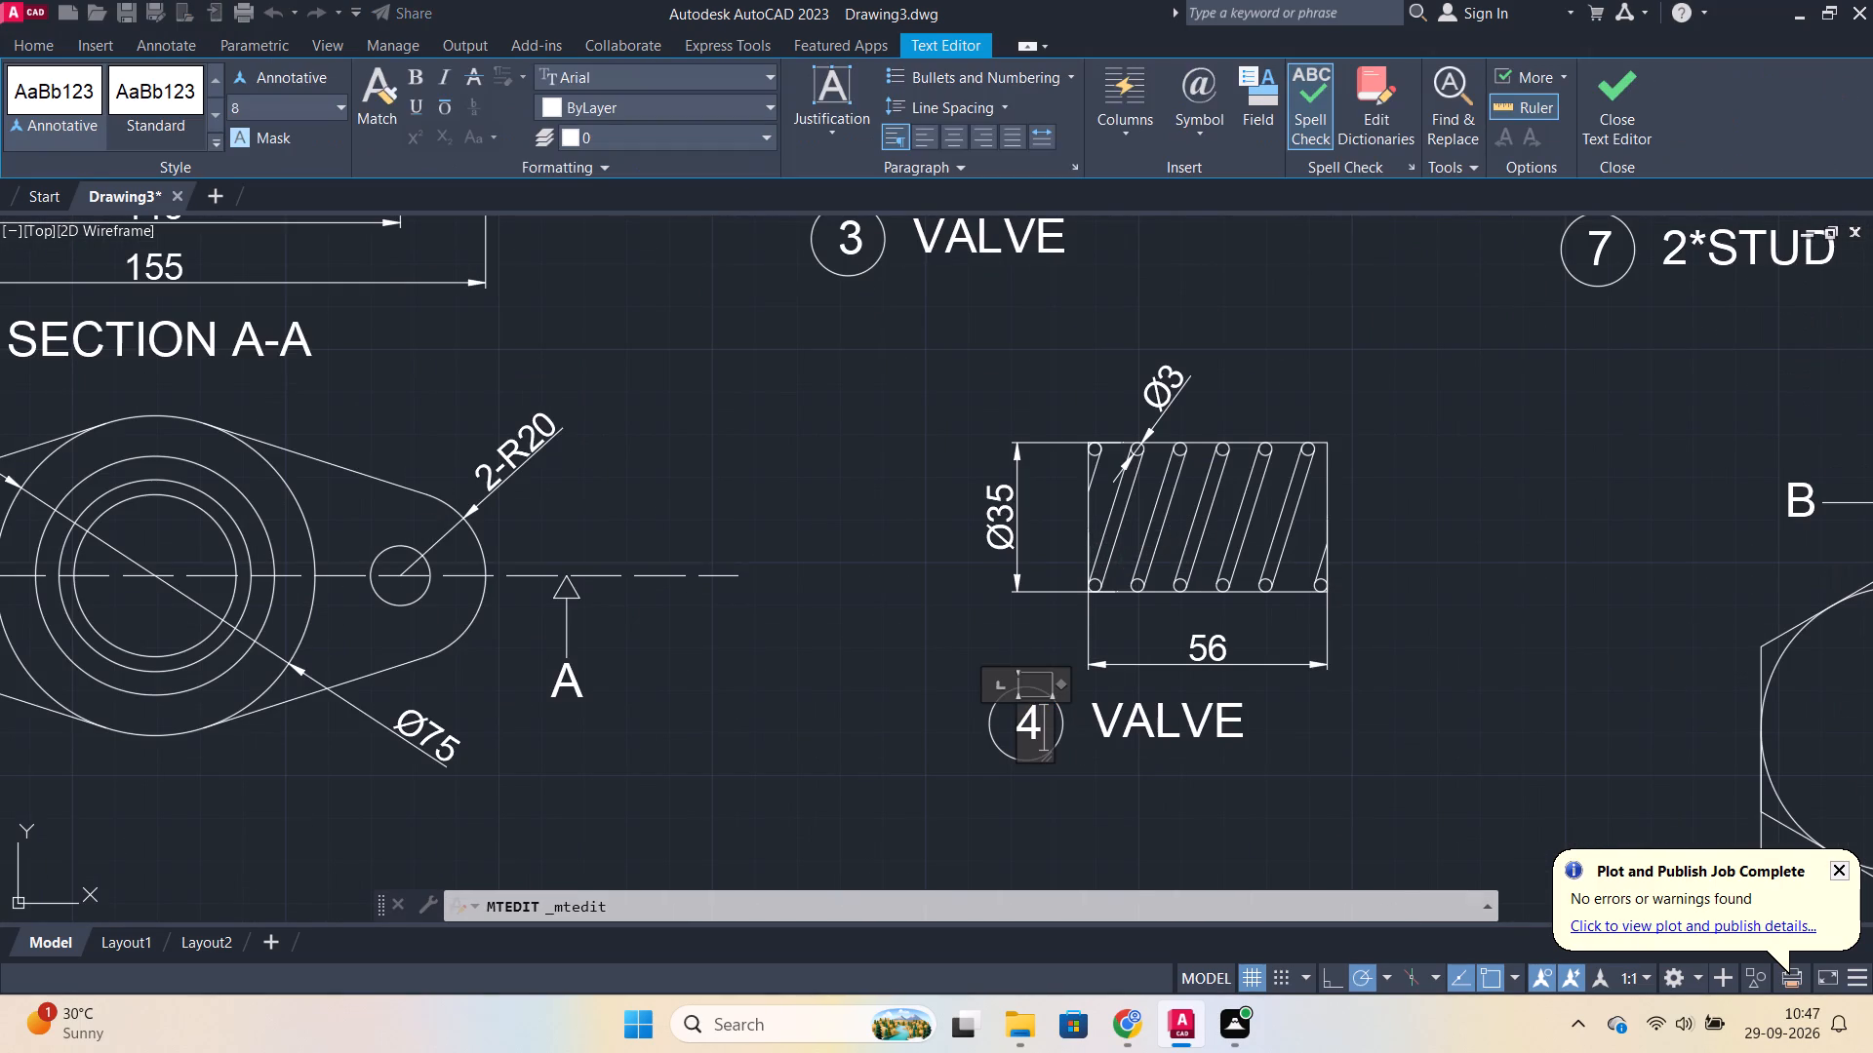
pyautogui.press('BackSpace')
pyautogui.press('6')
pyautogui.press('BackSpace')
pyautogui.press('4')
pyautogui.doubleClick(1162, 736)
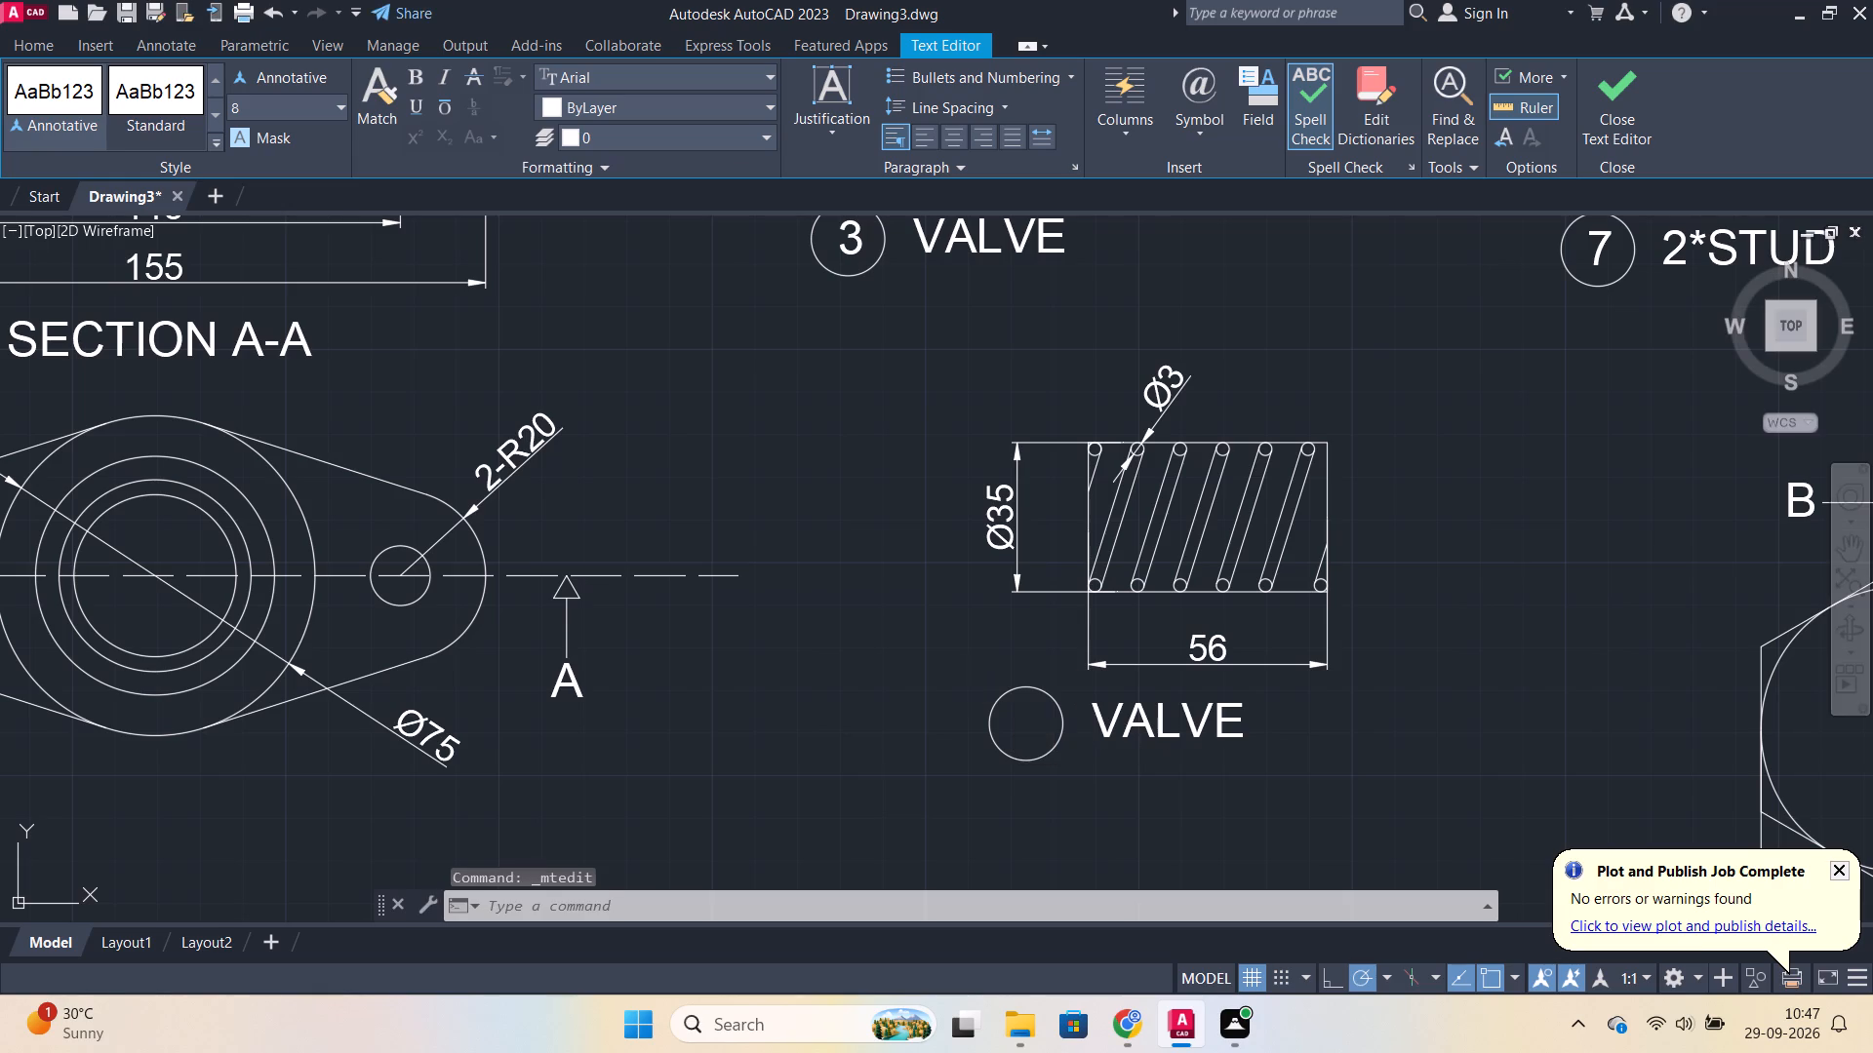
# Change the VALVE title under the spring to COMPRESSION SPRING and widen its text box to fit one line.
pyautogui.doubleClick(1185, 732)
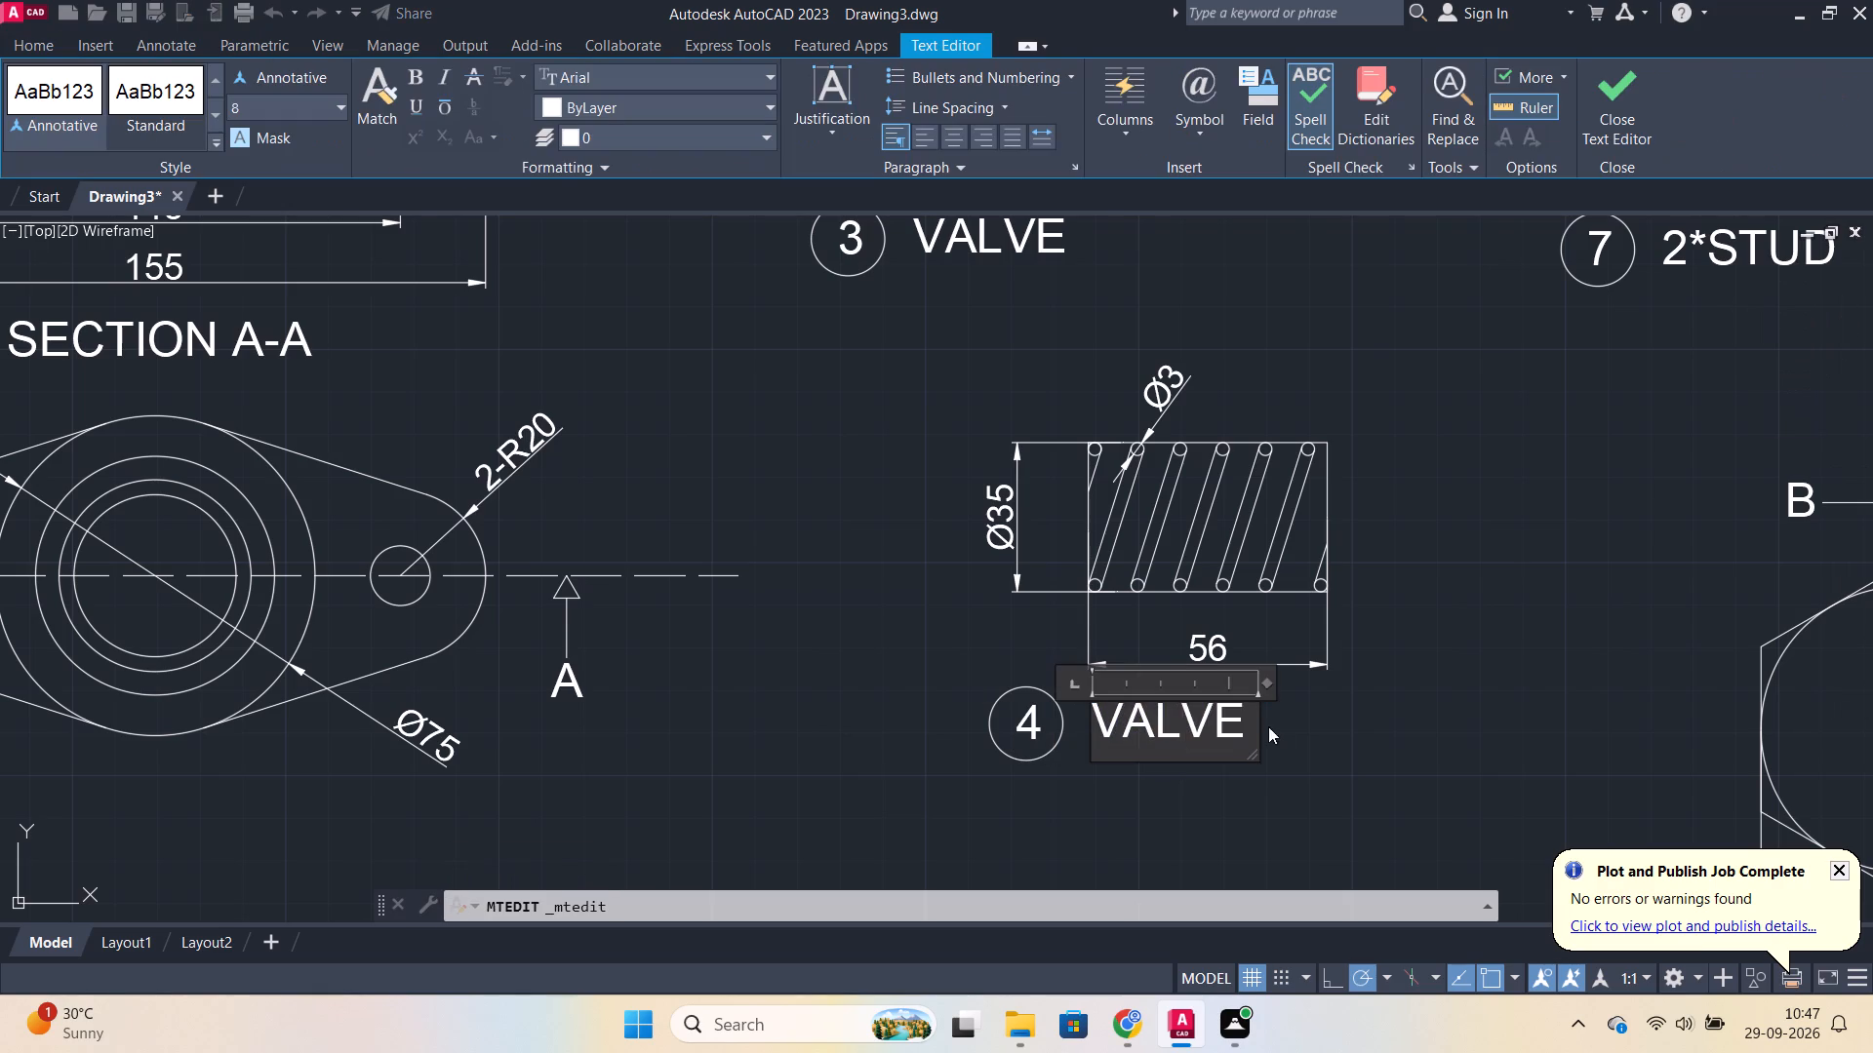
pyautogui.click(1254, 726)
pyautogui.press('BackSpace')
pyautogui.press('BackSpace')
pyautogui.press('BackSpace')
pyautogui.press('BackSpace')
pyautogui.press('BackSpace')
pyautogui.press('BackSpace')
pyautogui.press('BackSpace')
pyautogui.press('BackSpace')
pyautogui.press('BackSpace')
pyautogui.press('BackSpace')
pyautogui.press('BackSpace')
pyautogui.press('BackSpace')
pyautogui.press('BackSpace')
pyautogui.write('COMPT')
pyautogui.press('BackSpace')
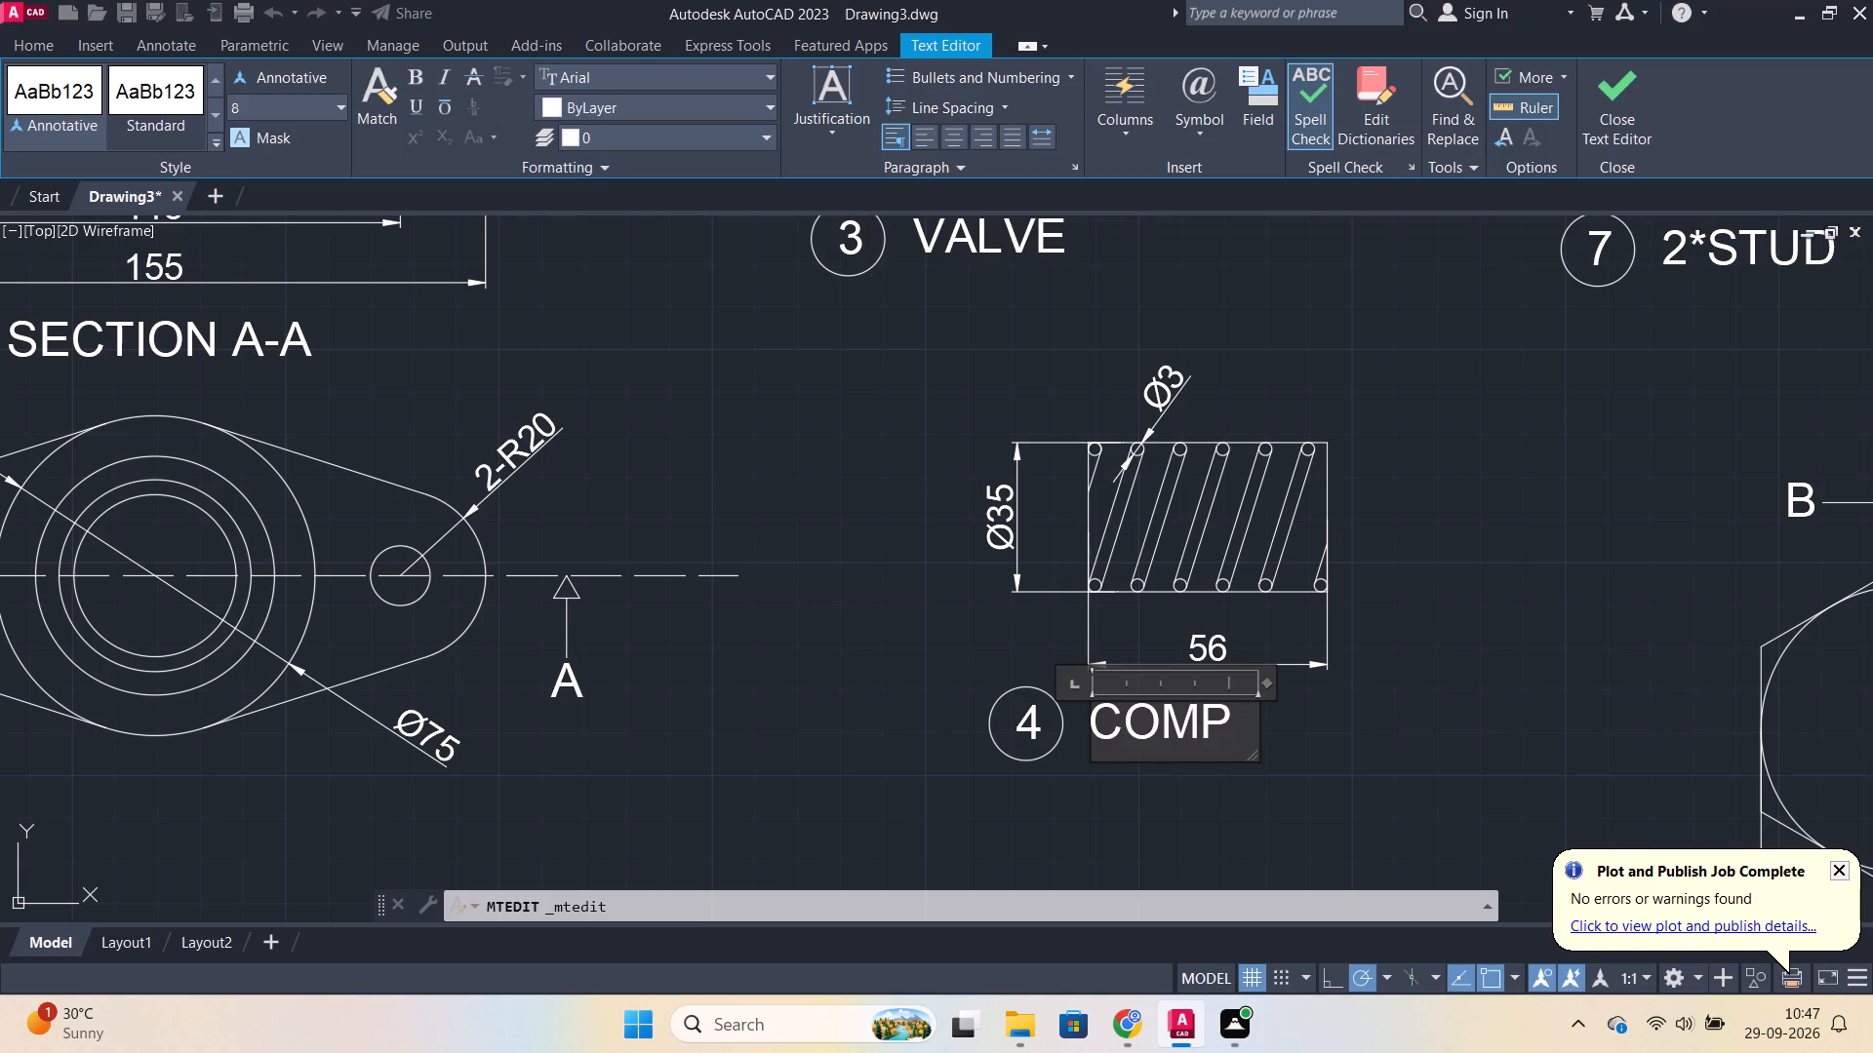
pyautogui.write('RESSION SPRING')
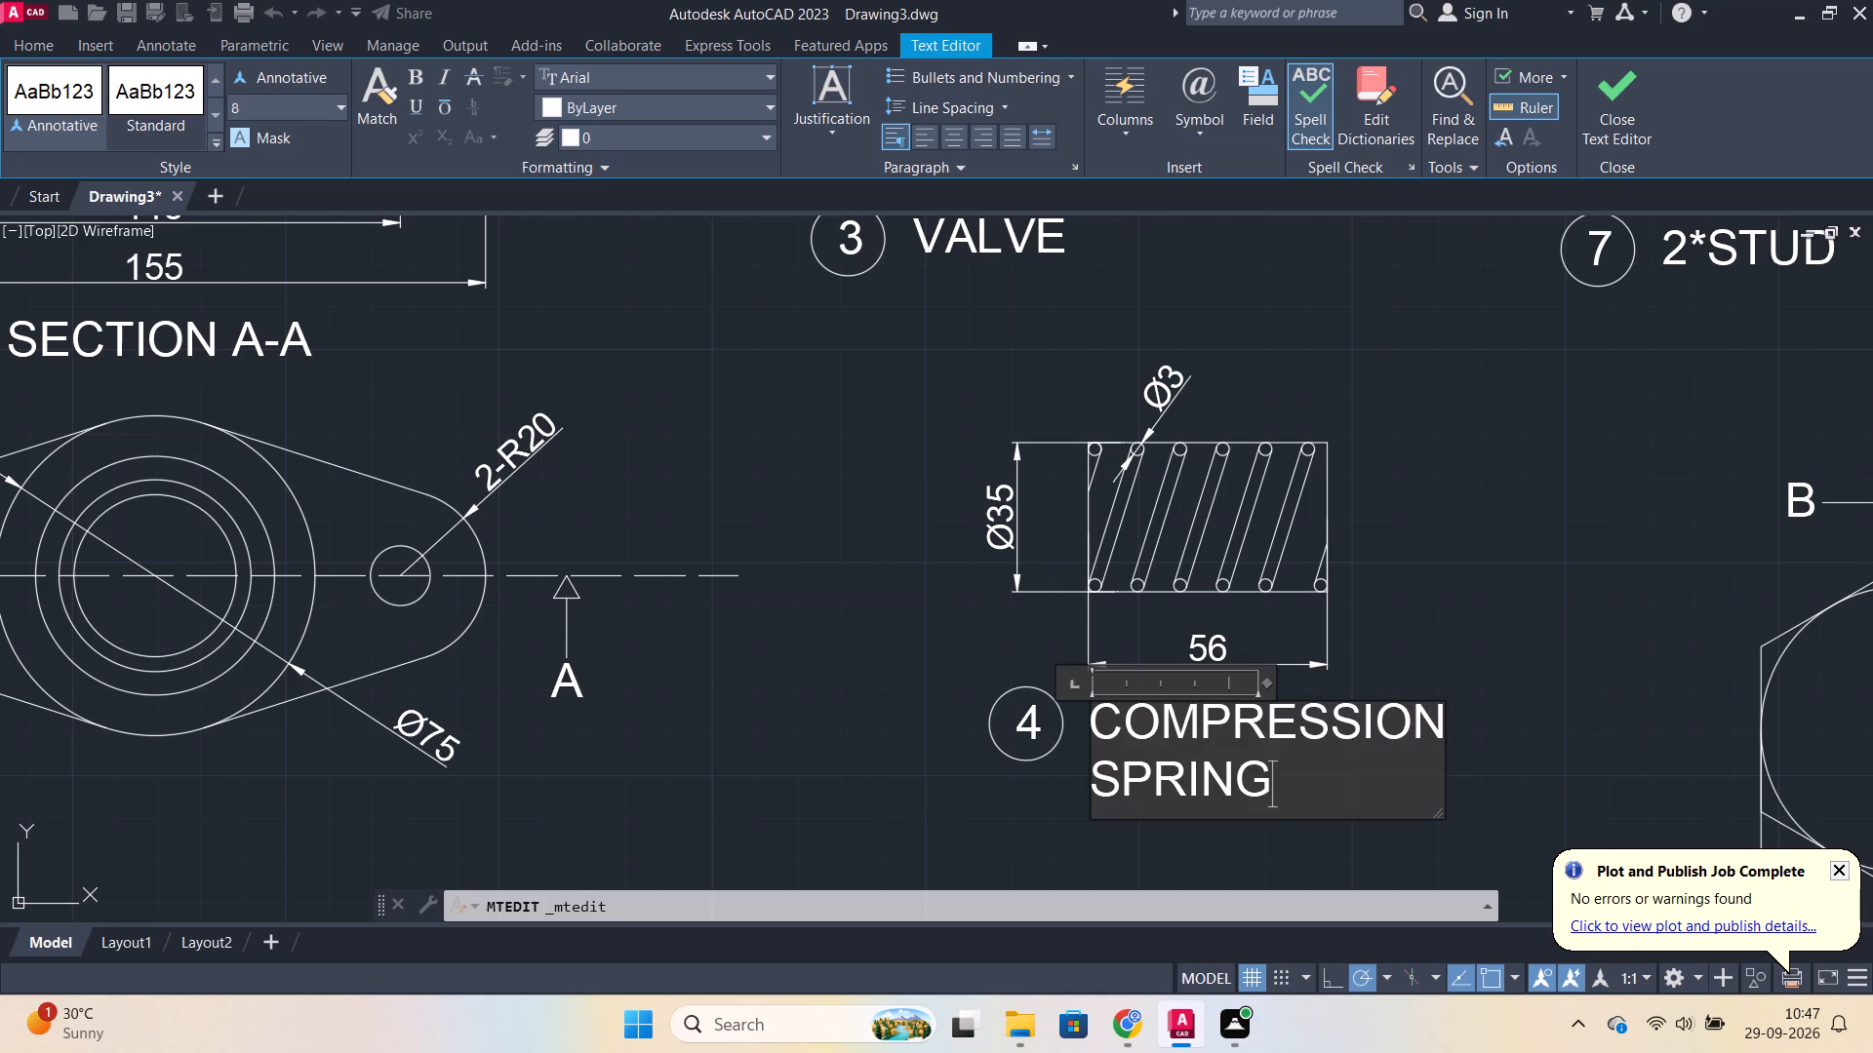
pyautogui.moveTo(1442, 767); pyautogui.dragTo(1456, 768)
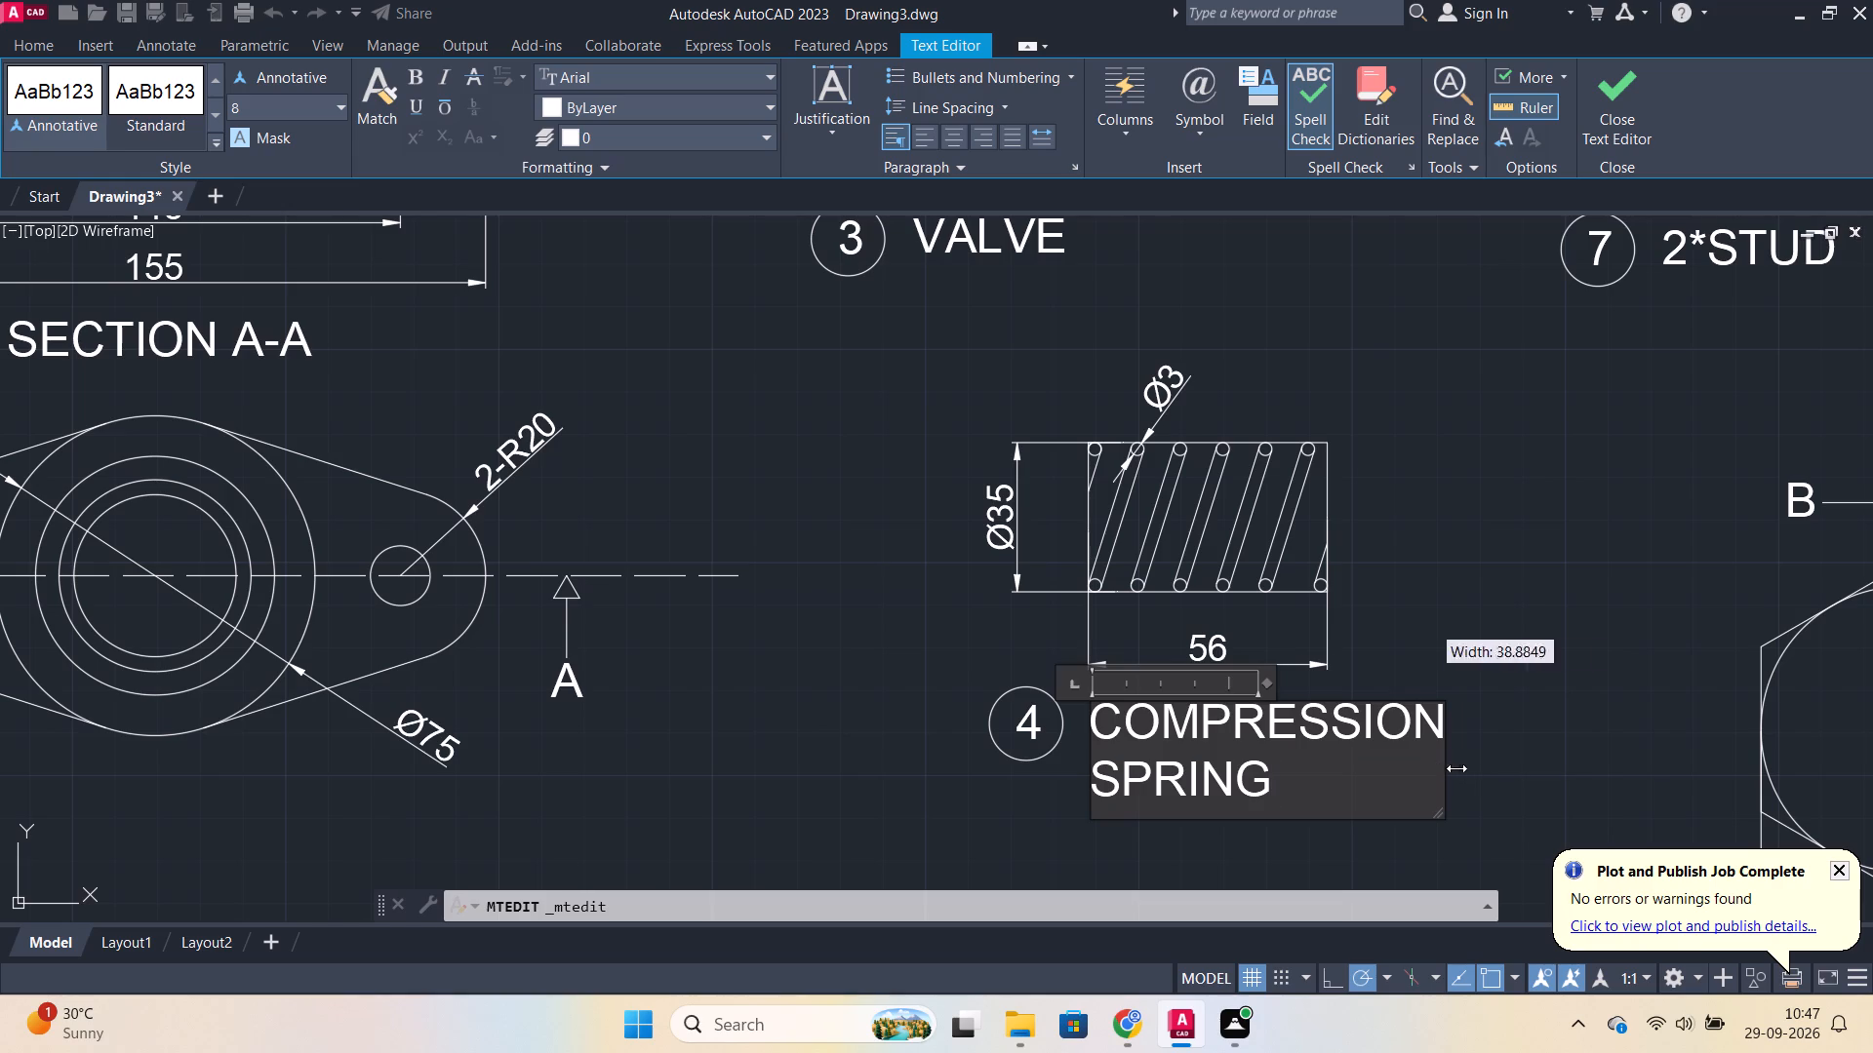
pyautogui.moveTo(1456, 768); pyautogui.dragTo(1461, 730)
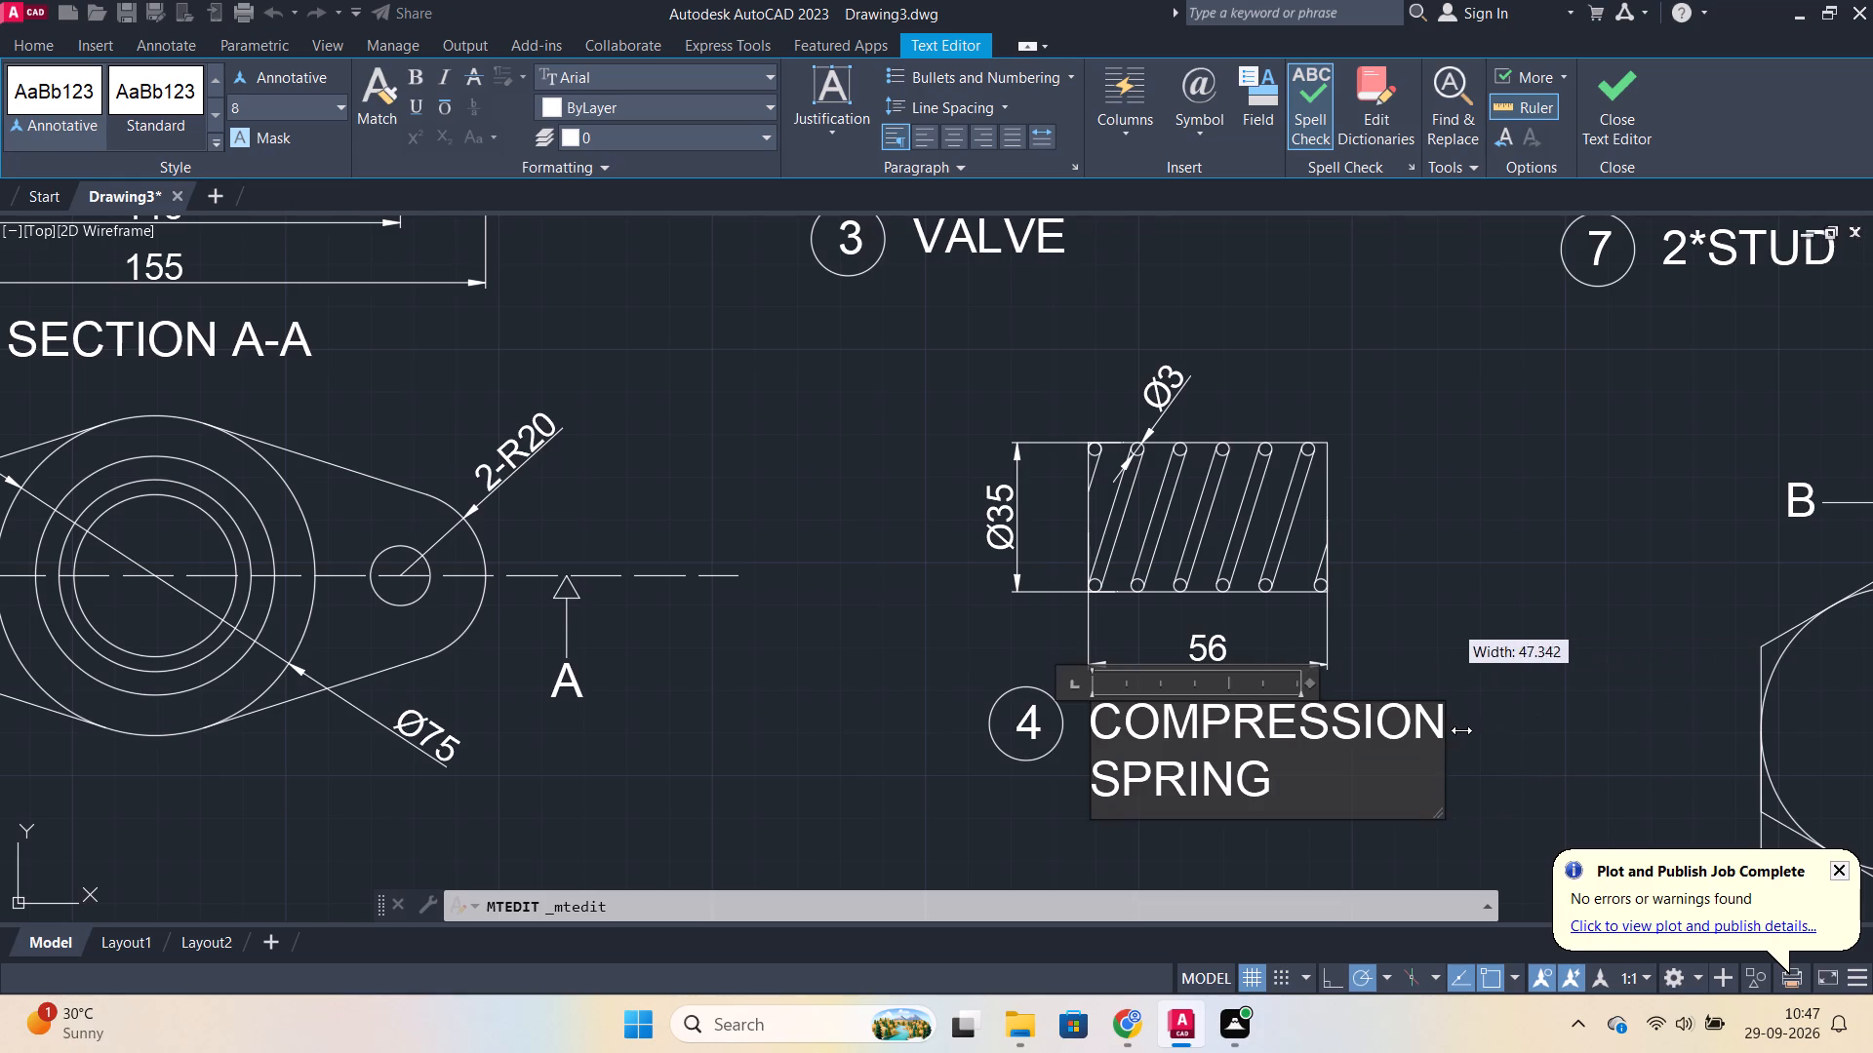
pyautogui.moveTo(1461, 730); pyautogui.dragTo(1781, 676)
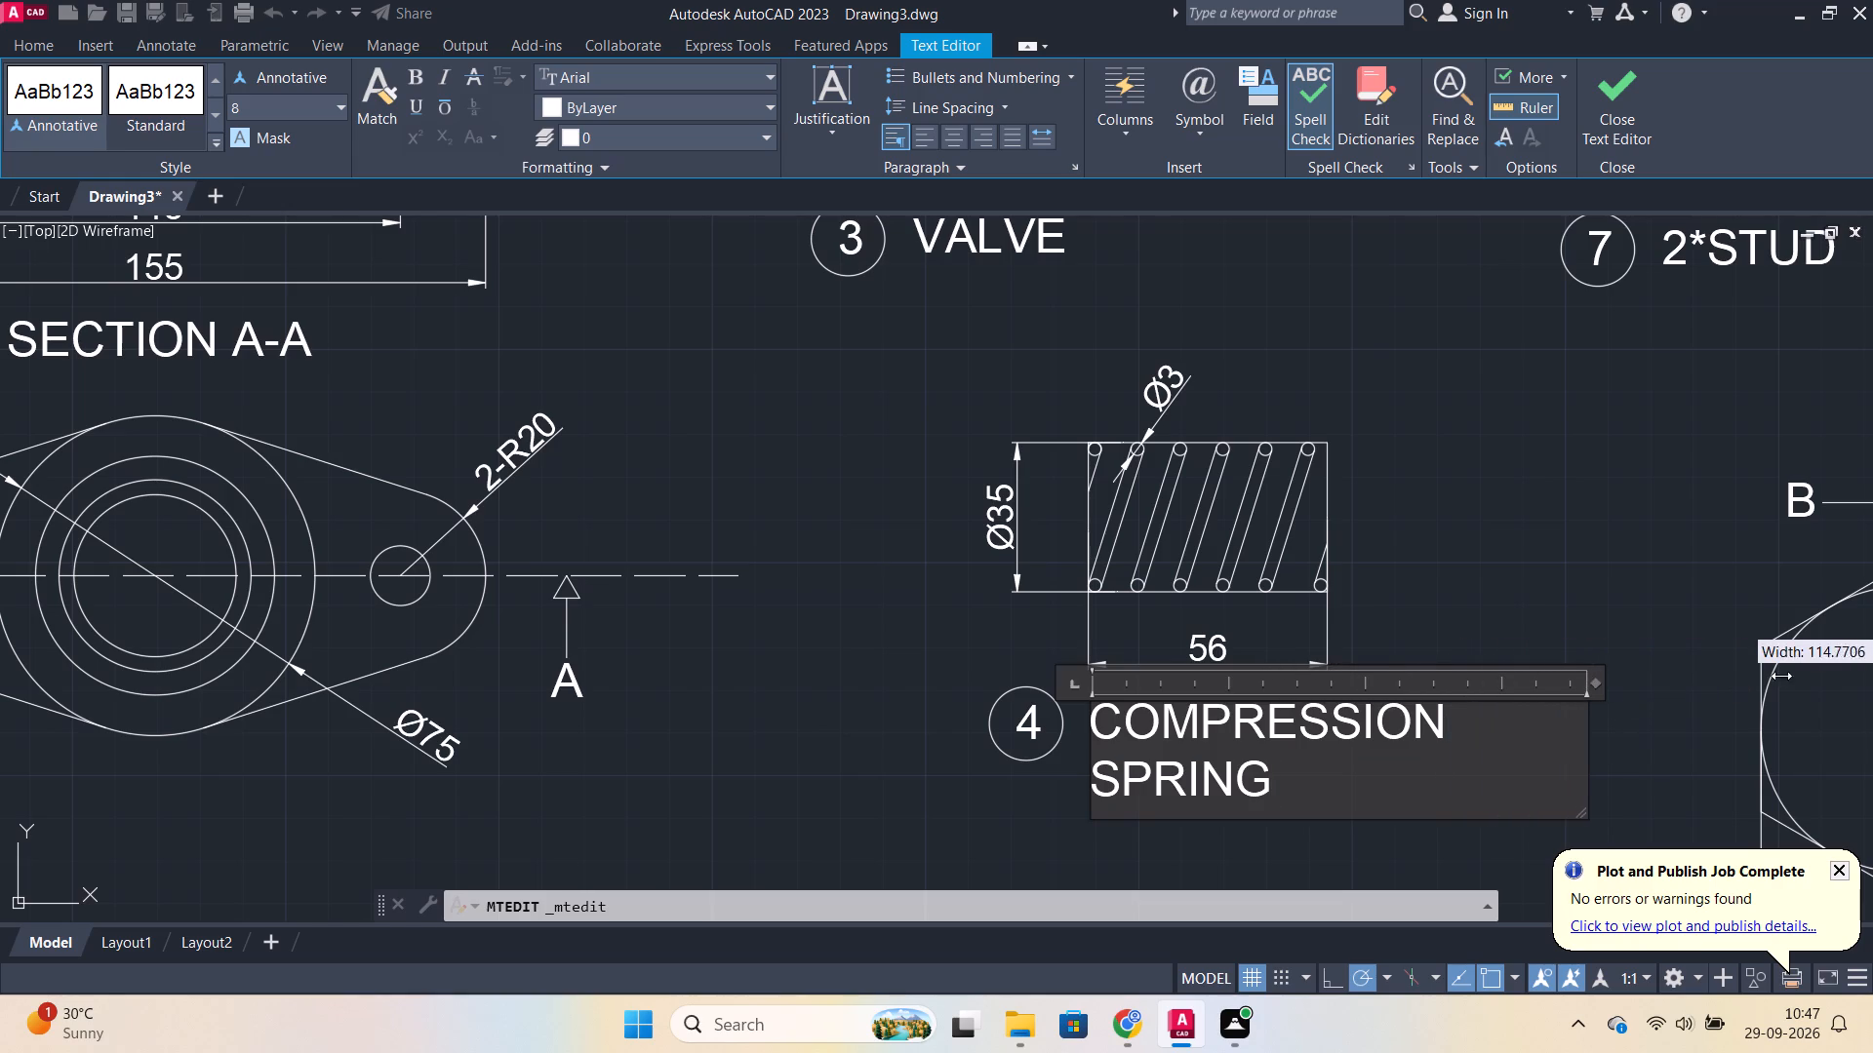
pyautogui.moveTo(1781, 676); pyautogui.dragTo(1849, 641)
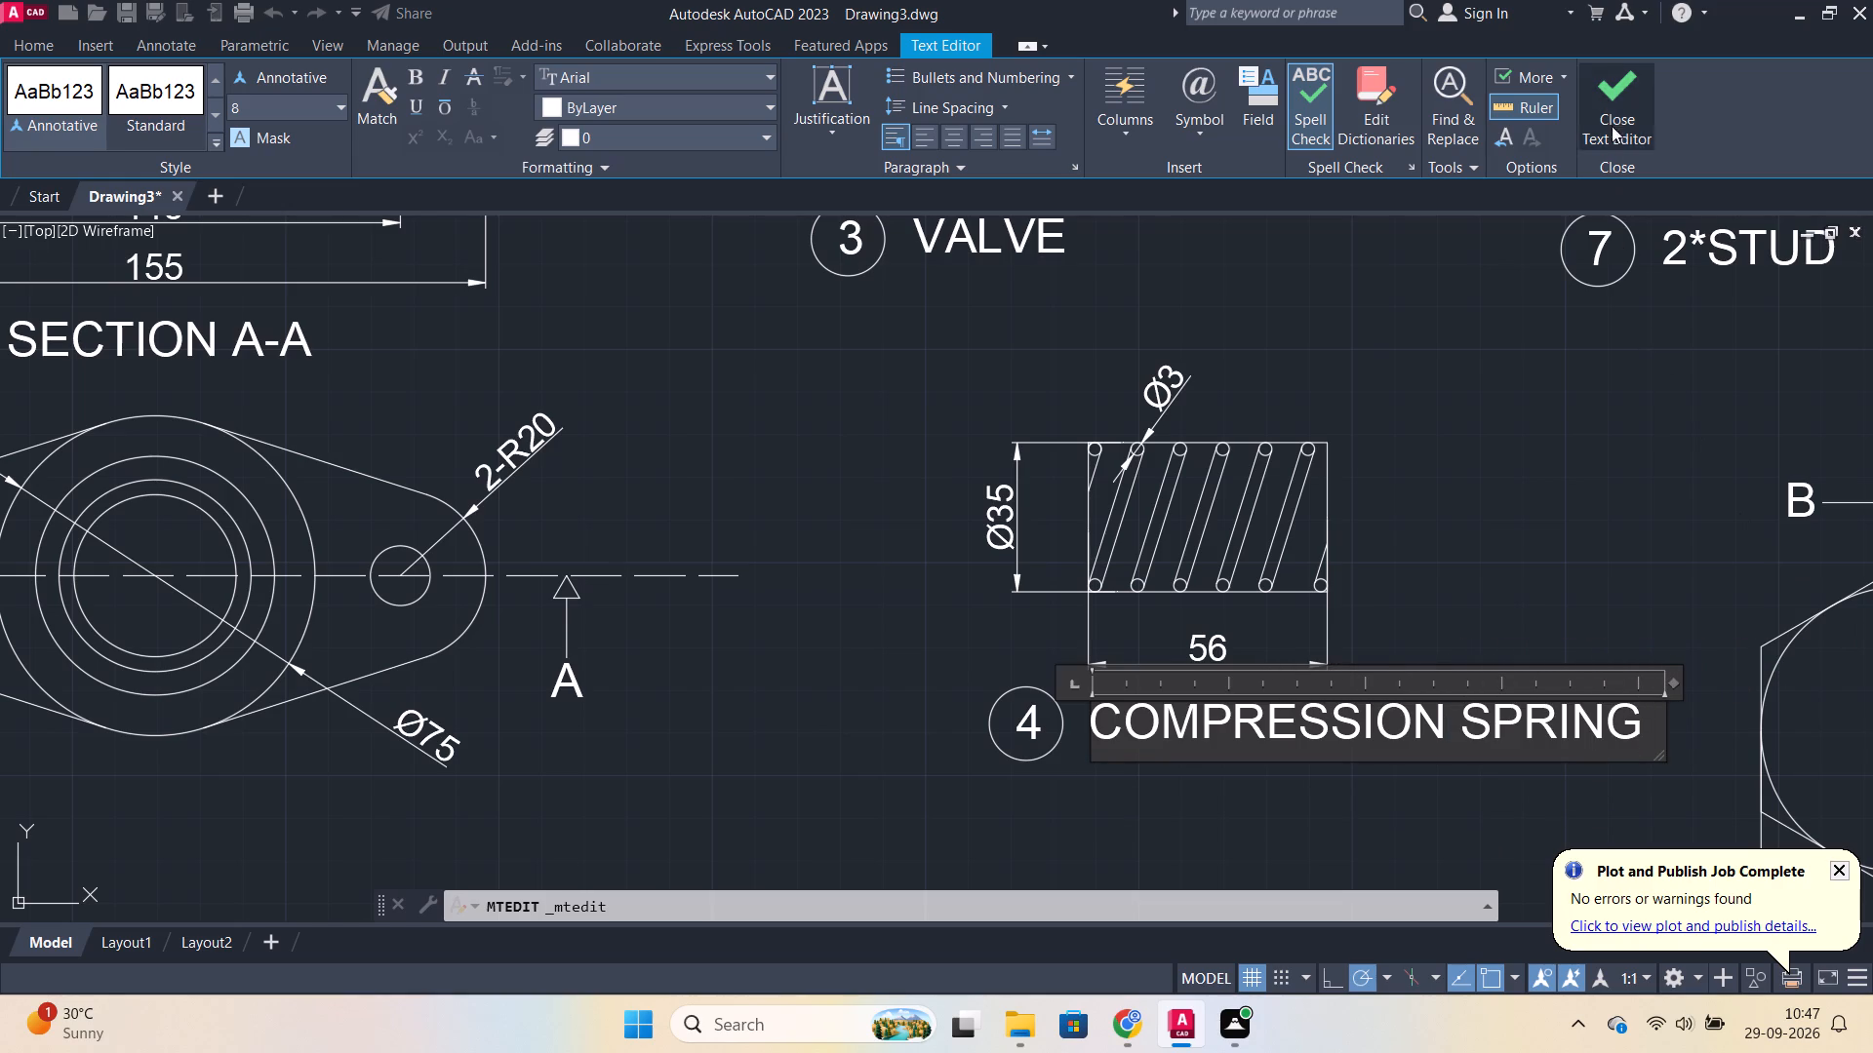
pyautogui.click(1615, 101)
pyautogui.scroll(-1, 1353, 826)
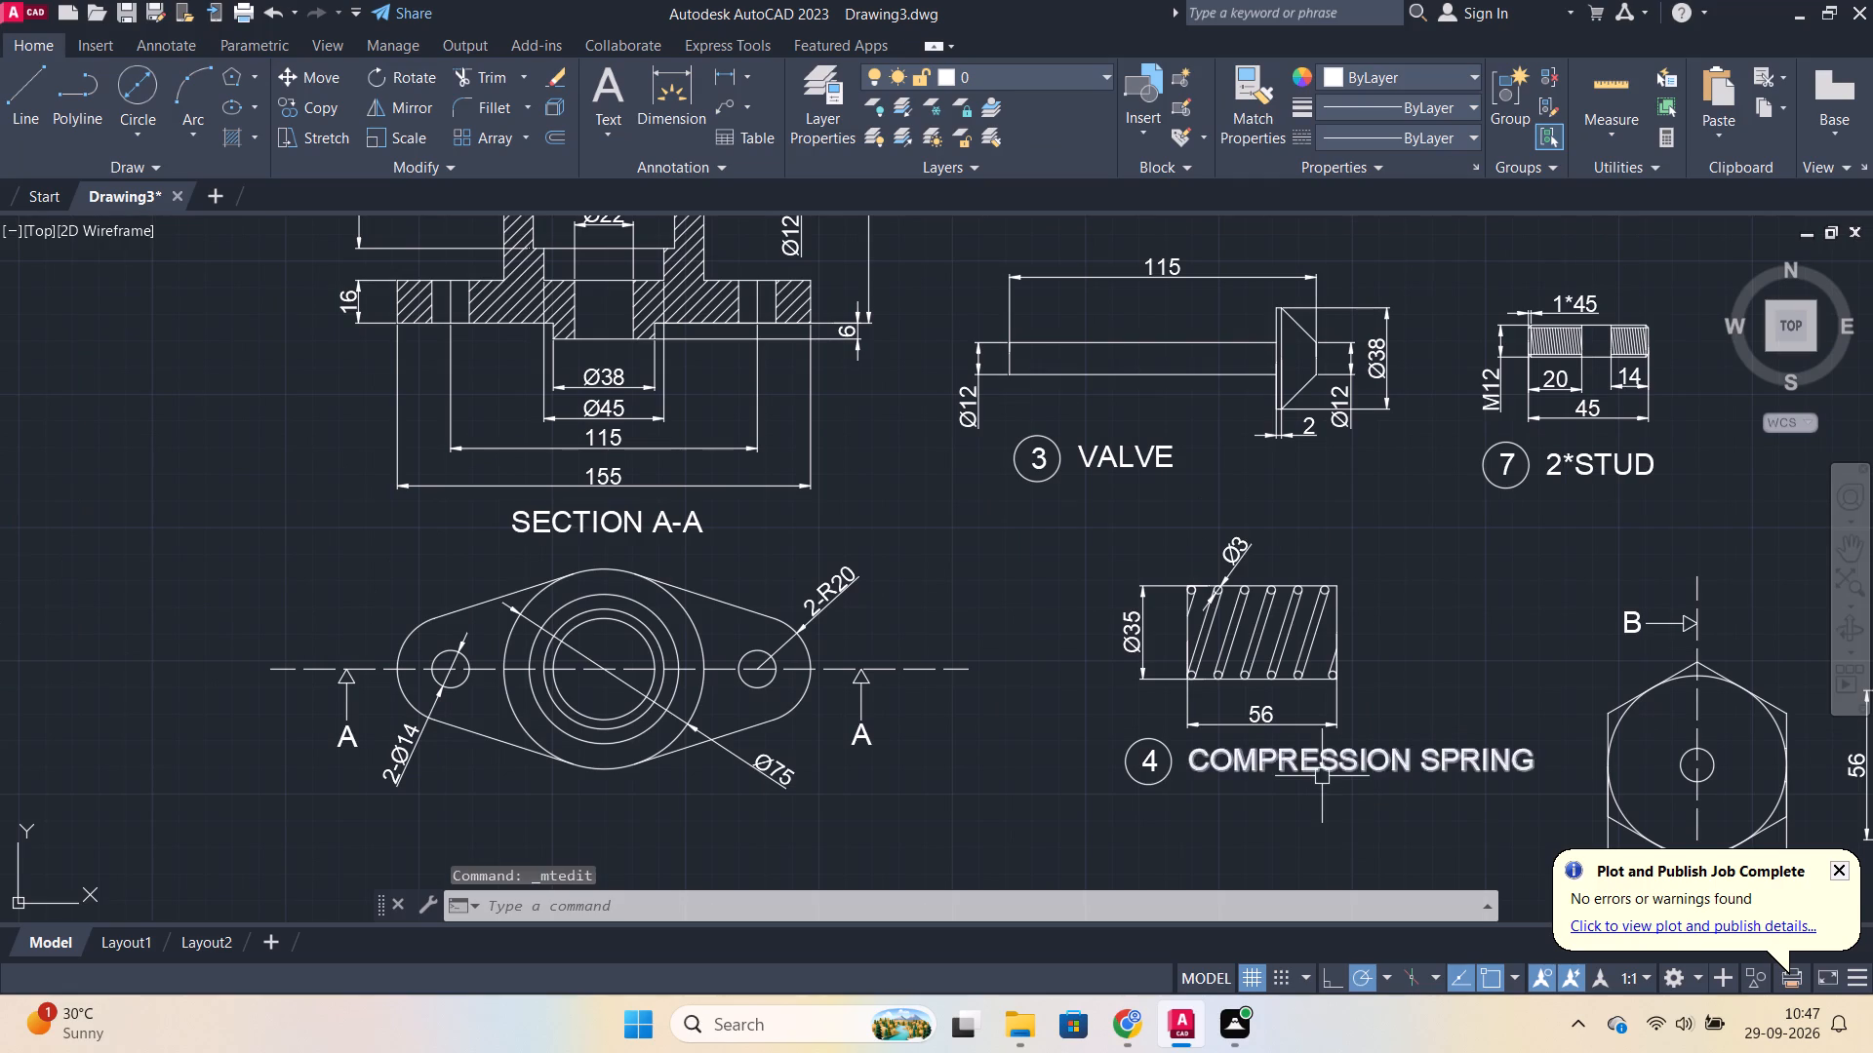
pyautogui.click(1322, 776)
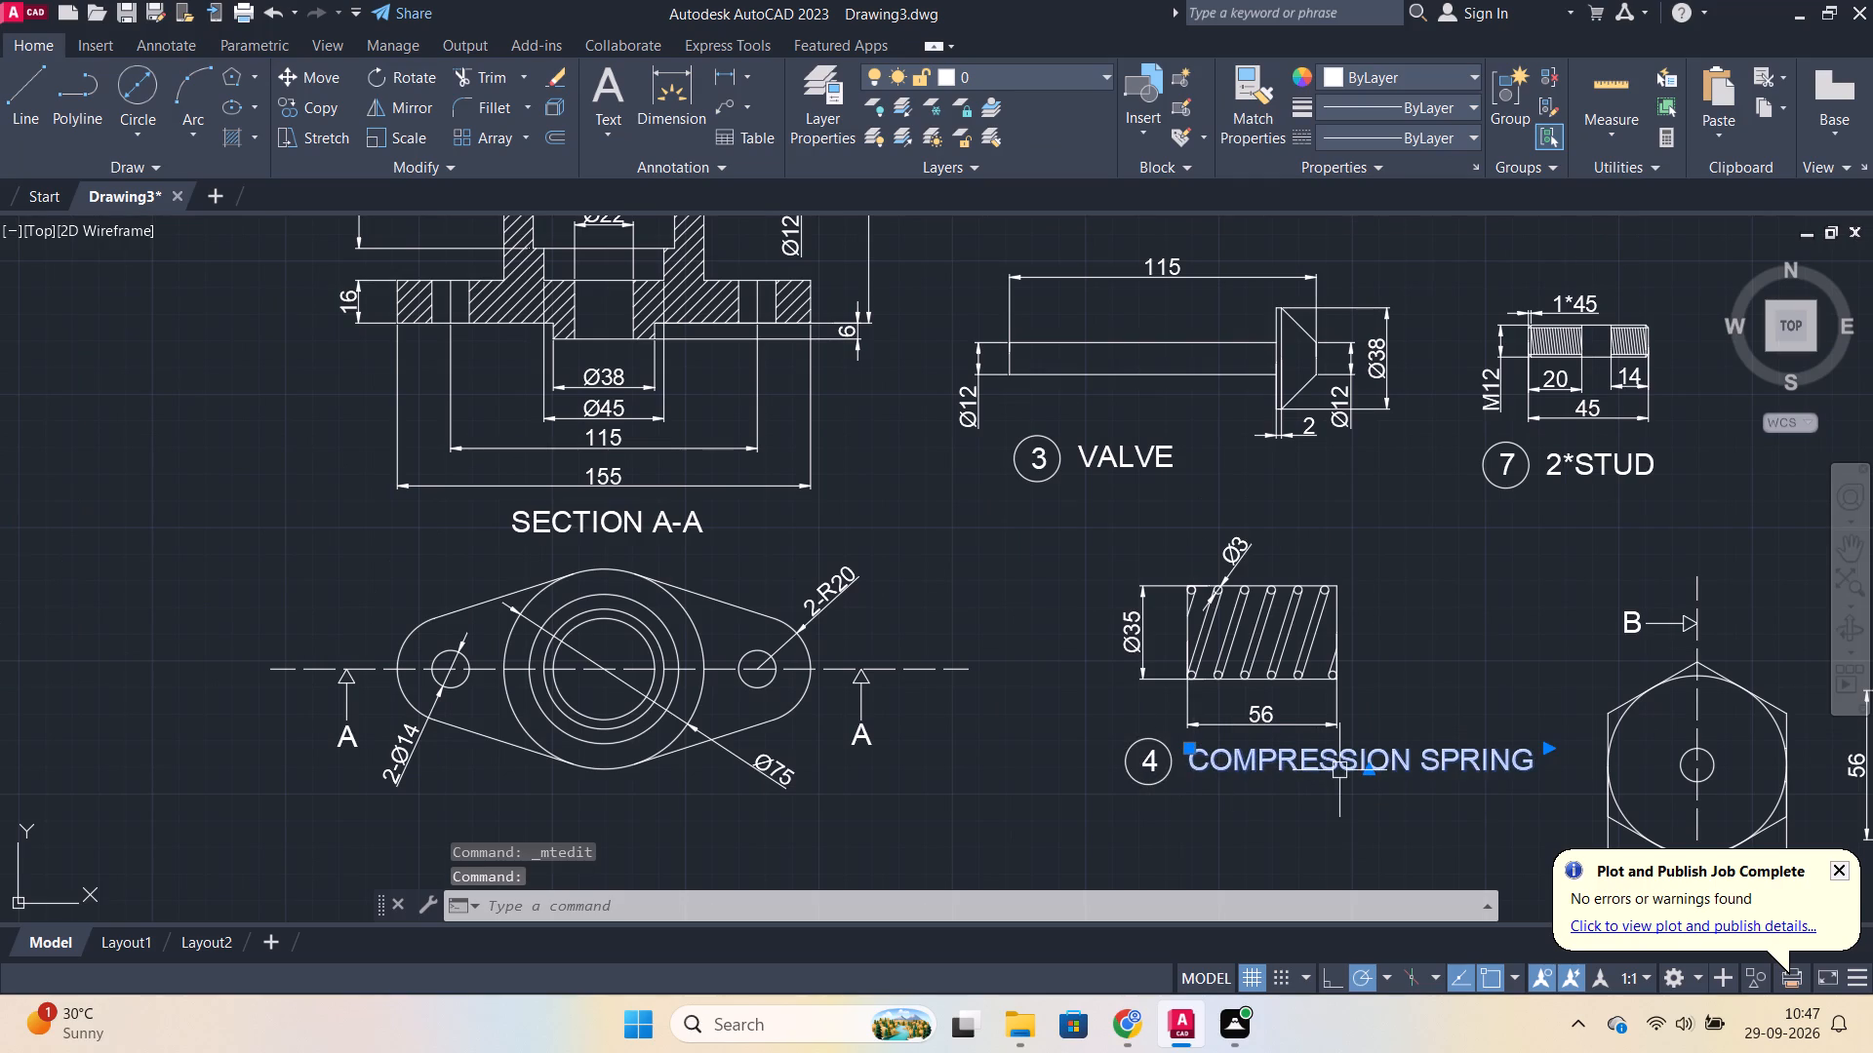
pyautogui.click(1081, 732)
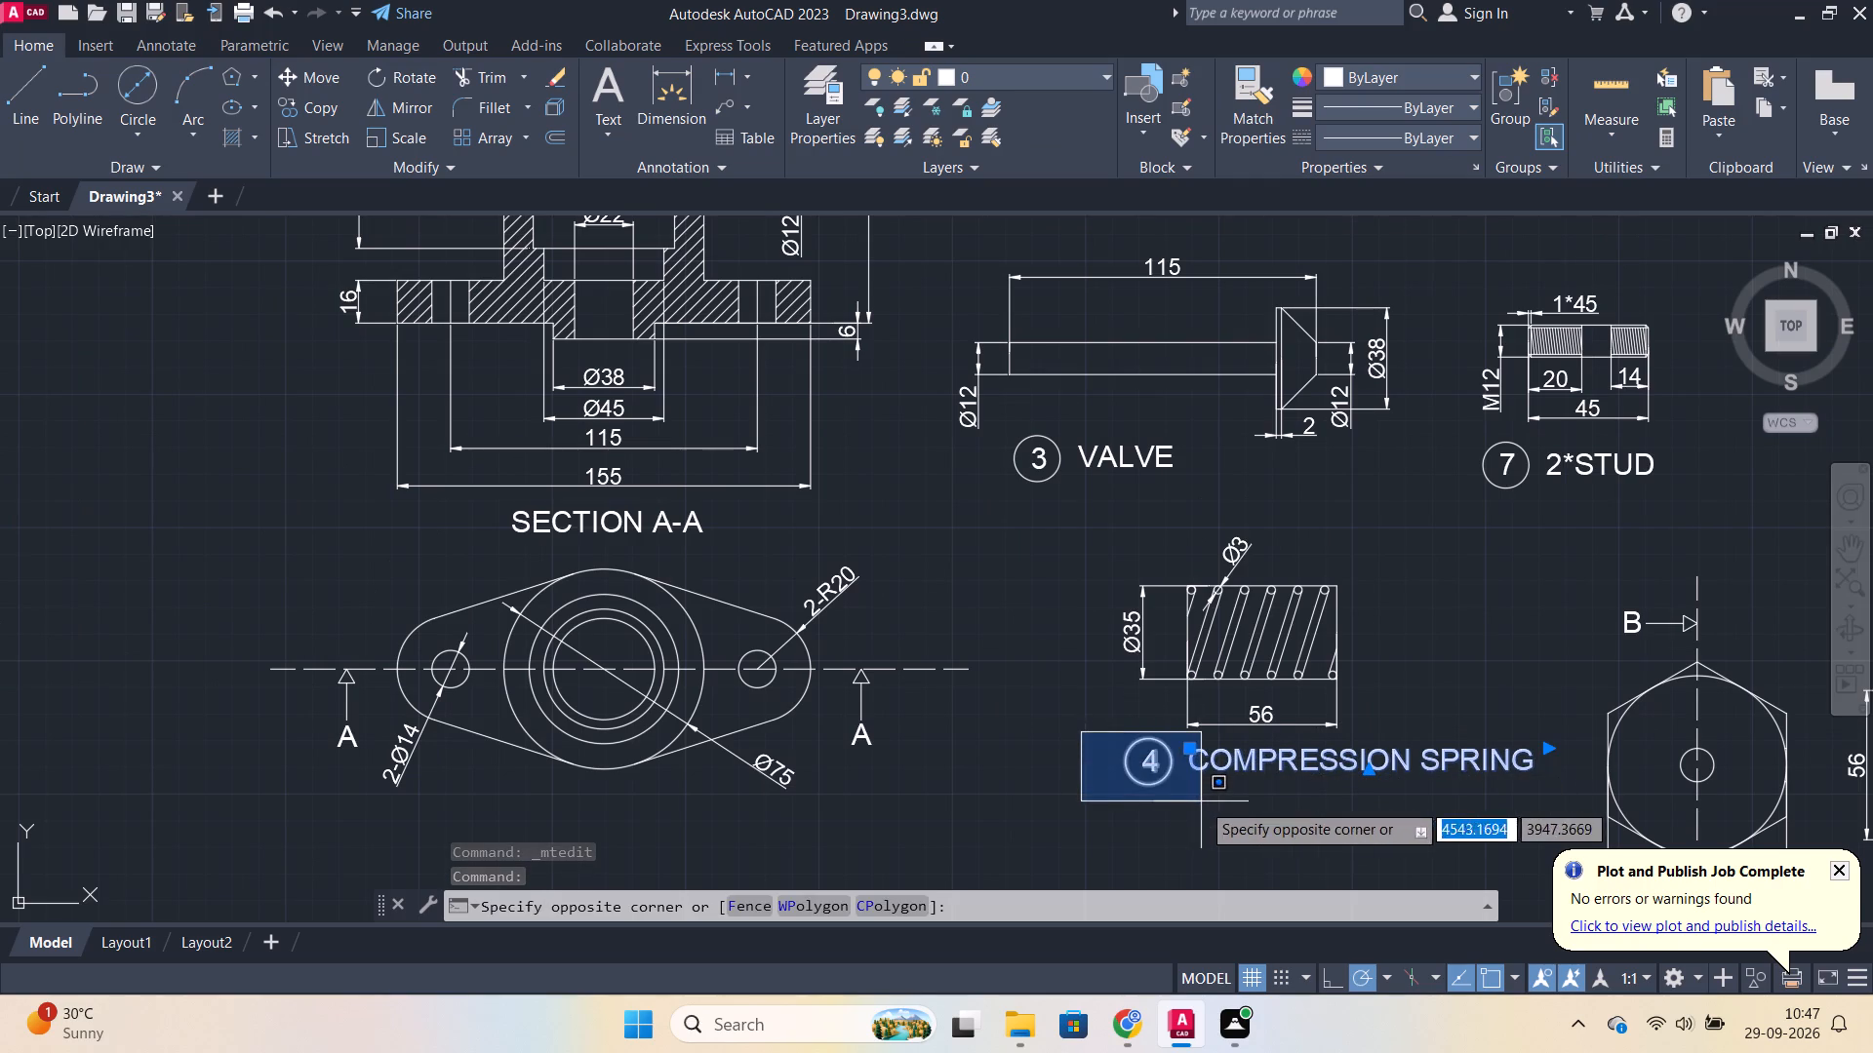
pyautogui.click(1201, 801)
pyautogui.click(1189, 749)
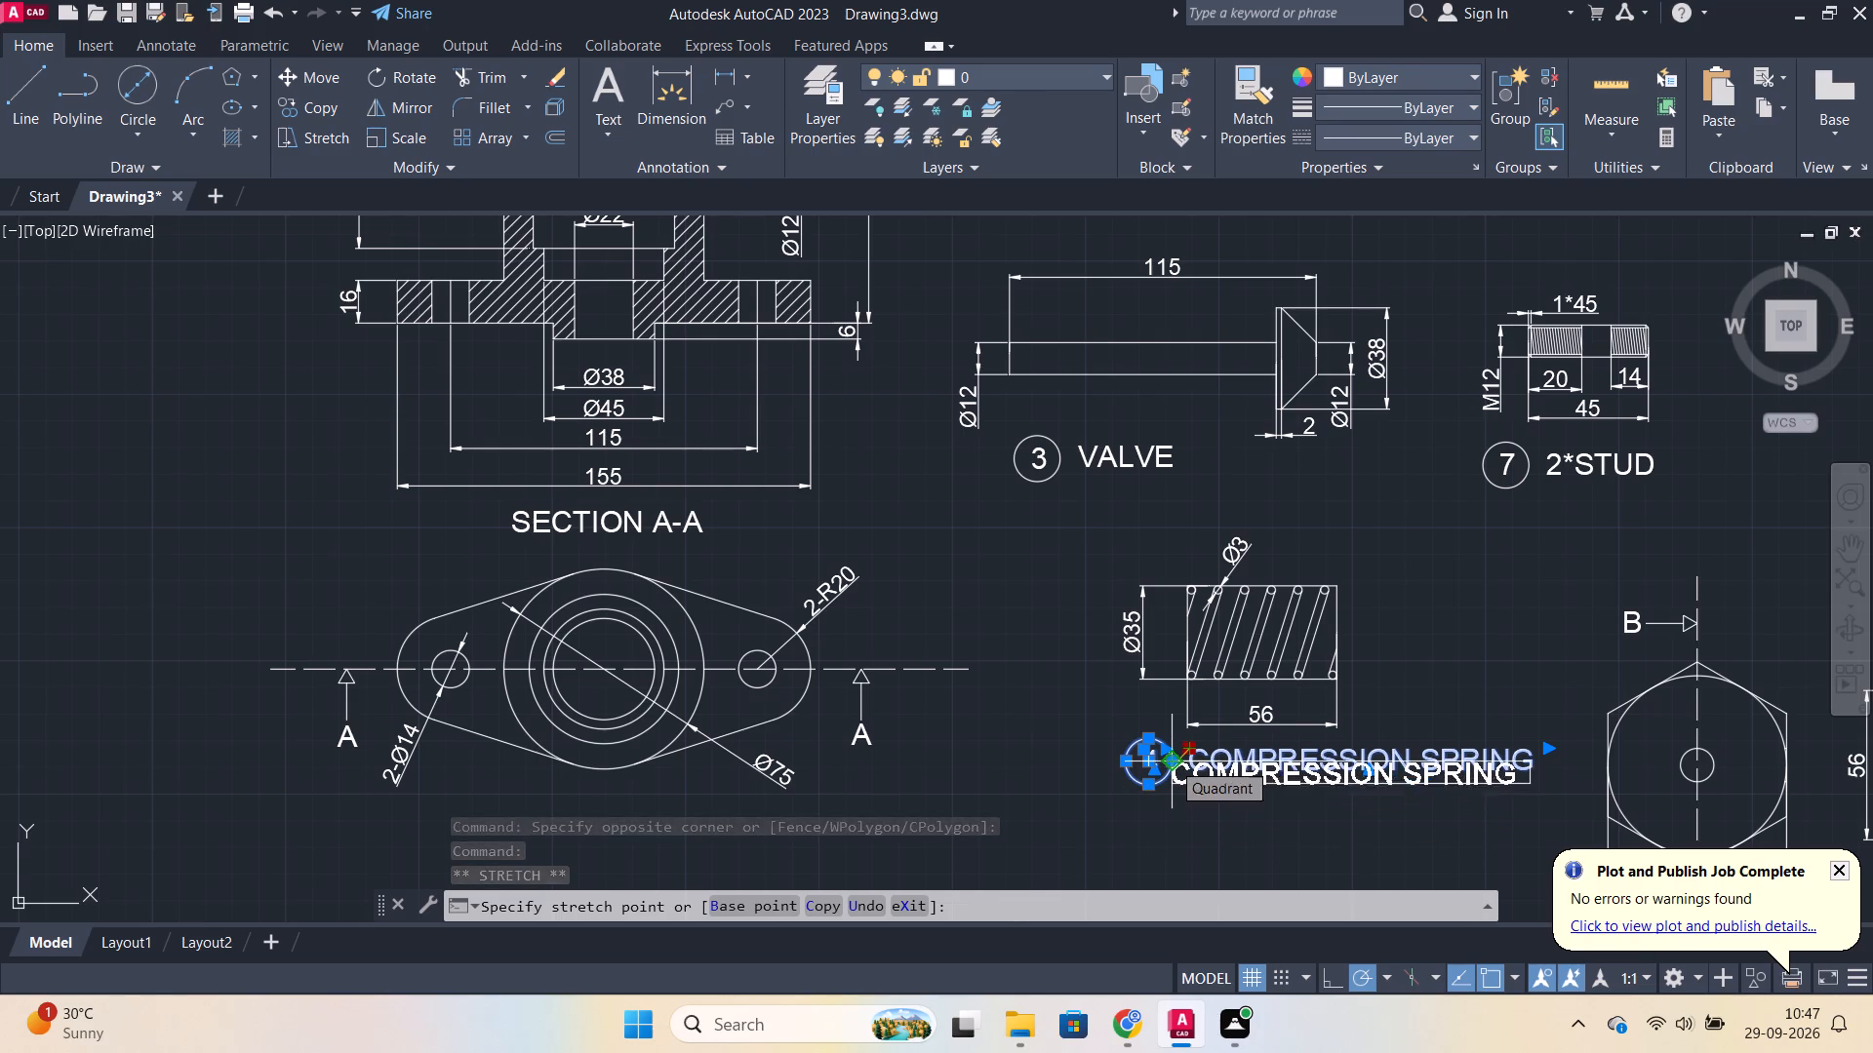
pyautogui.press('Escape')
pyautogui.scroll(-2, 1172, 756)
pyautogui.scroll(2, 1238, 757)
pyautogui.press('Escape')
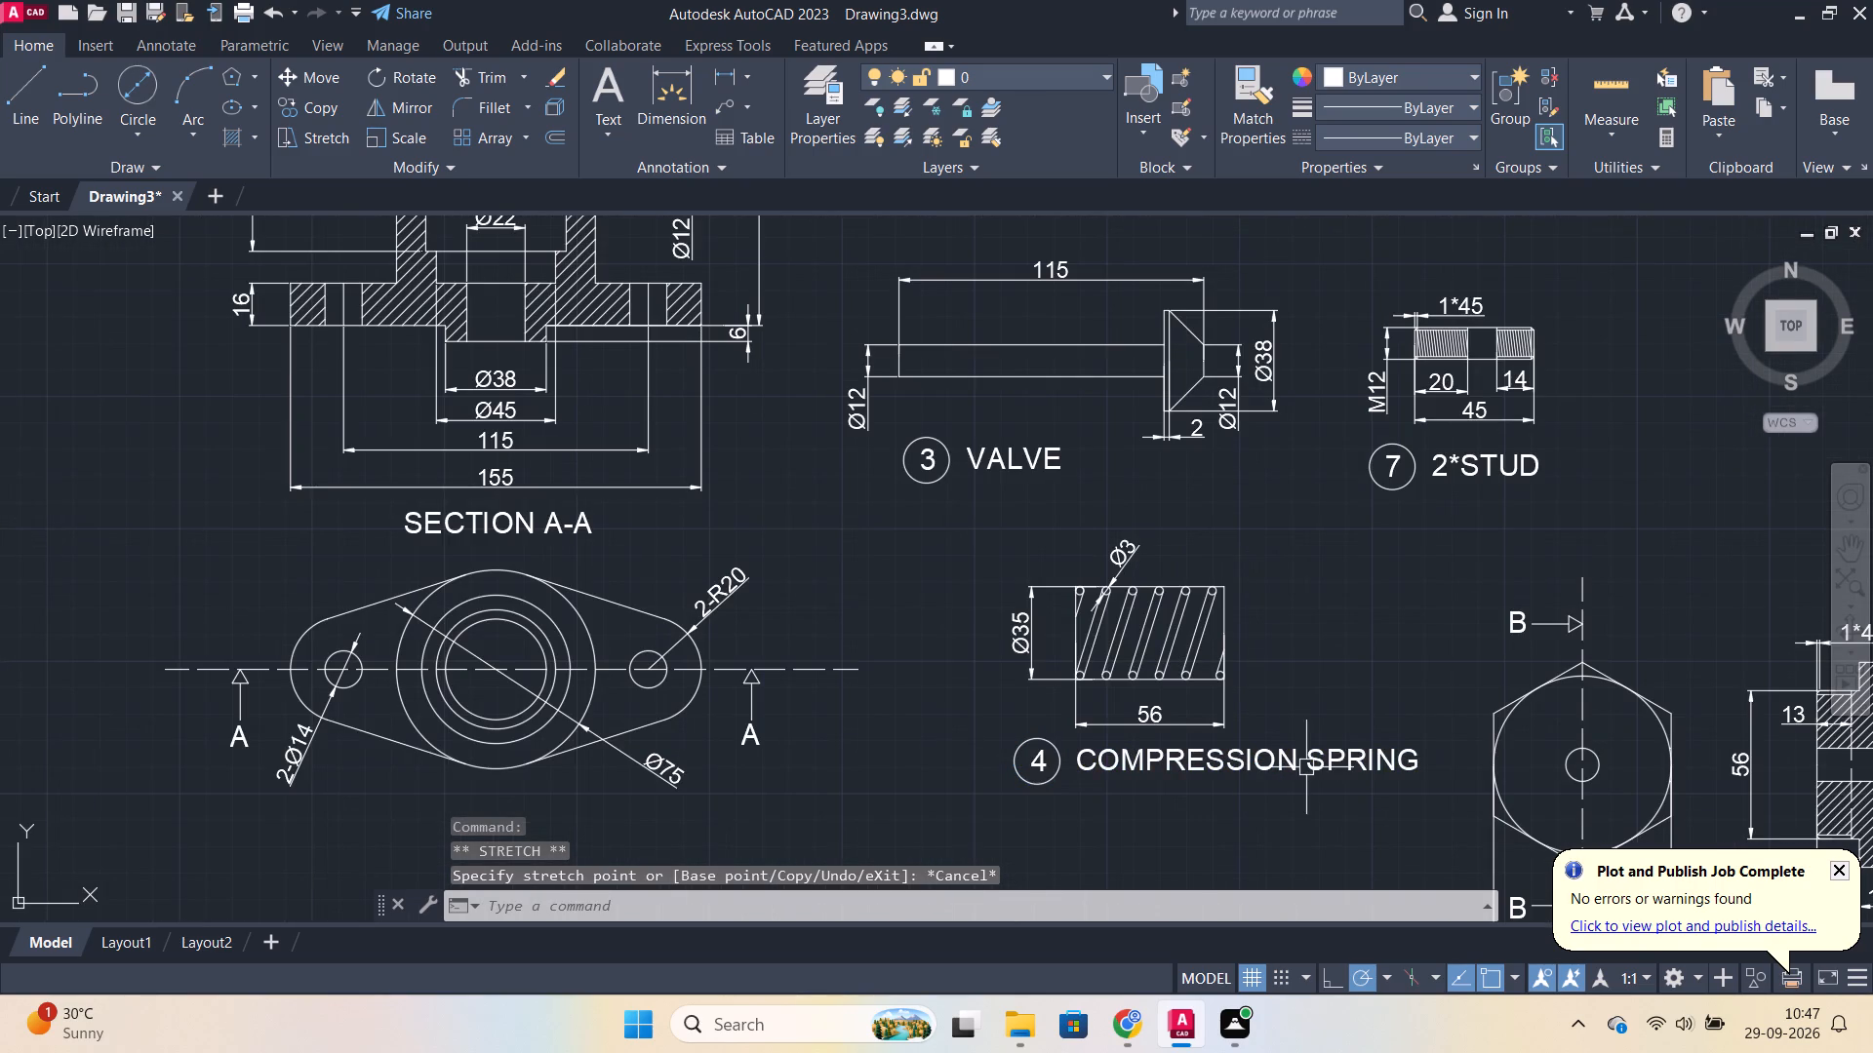
# Break the COMPRESSION SPRING title onto two lines before SPRING and narrow its text box to fit.
pyautogui.click(1296, 764)
pyautogui.doubleClick(1296, 754)
pyautogui.click(1304, 759)
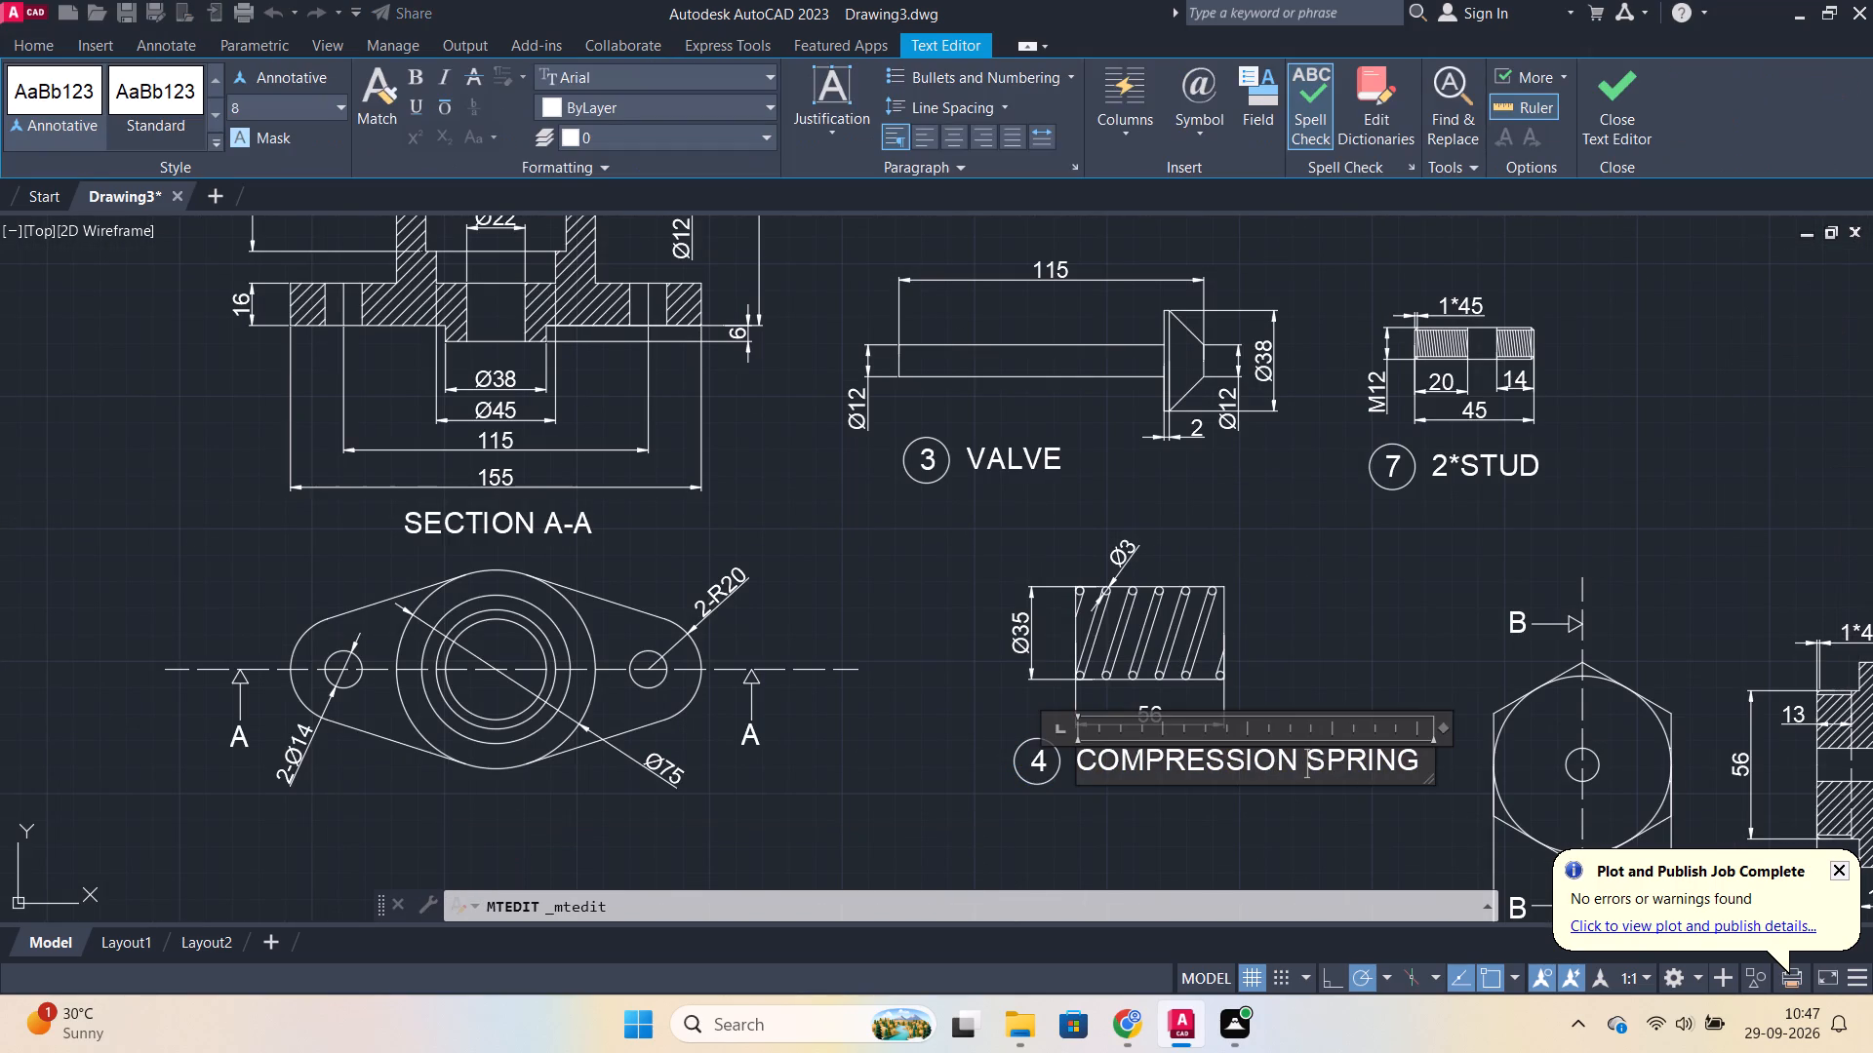
pyautogui.press('Return')
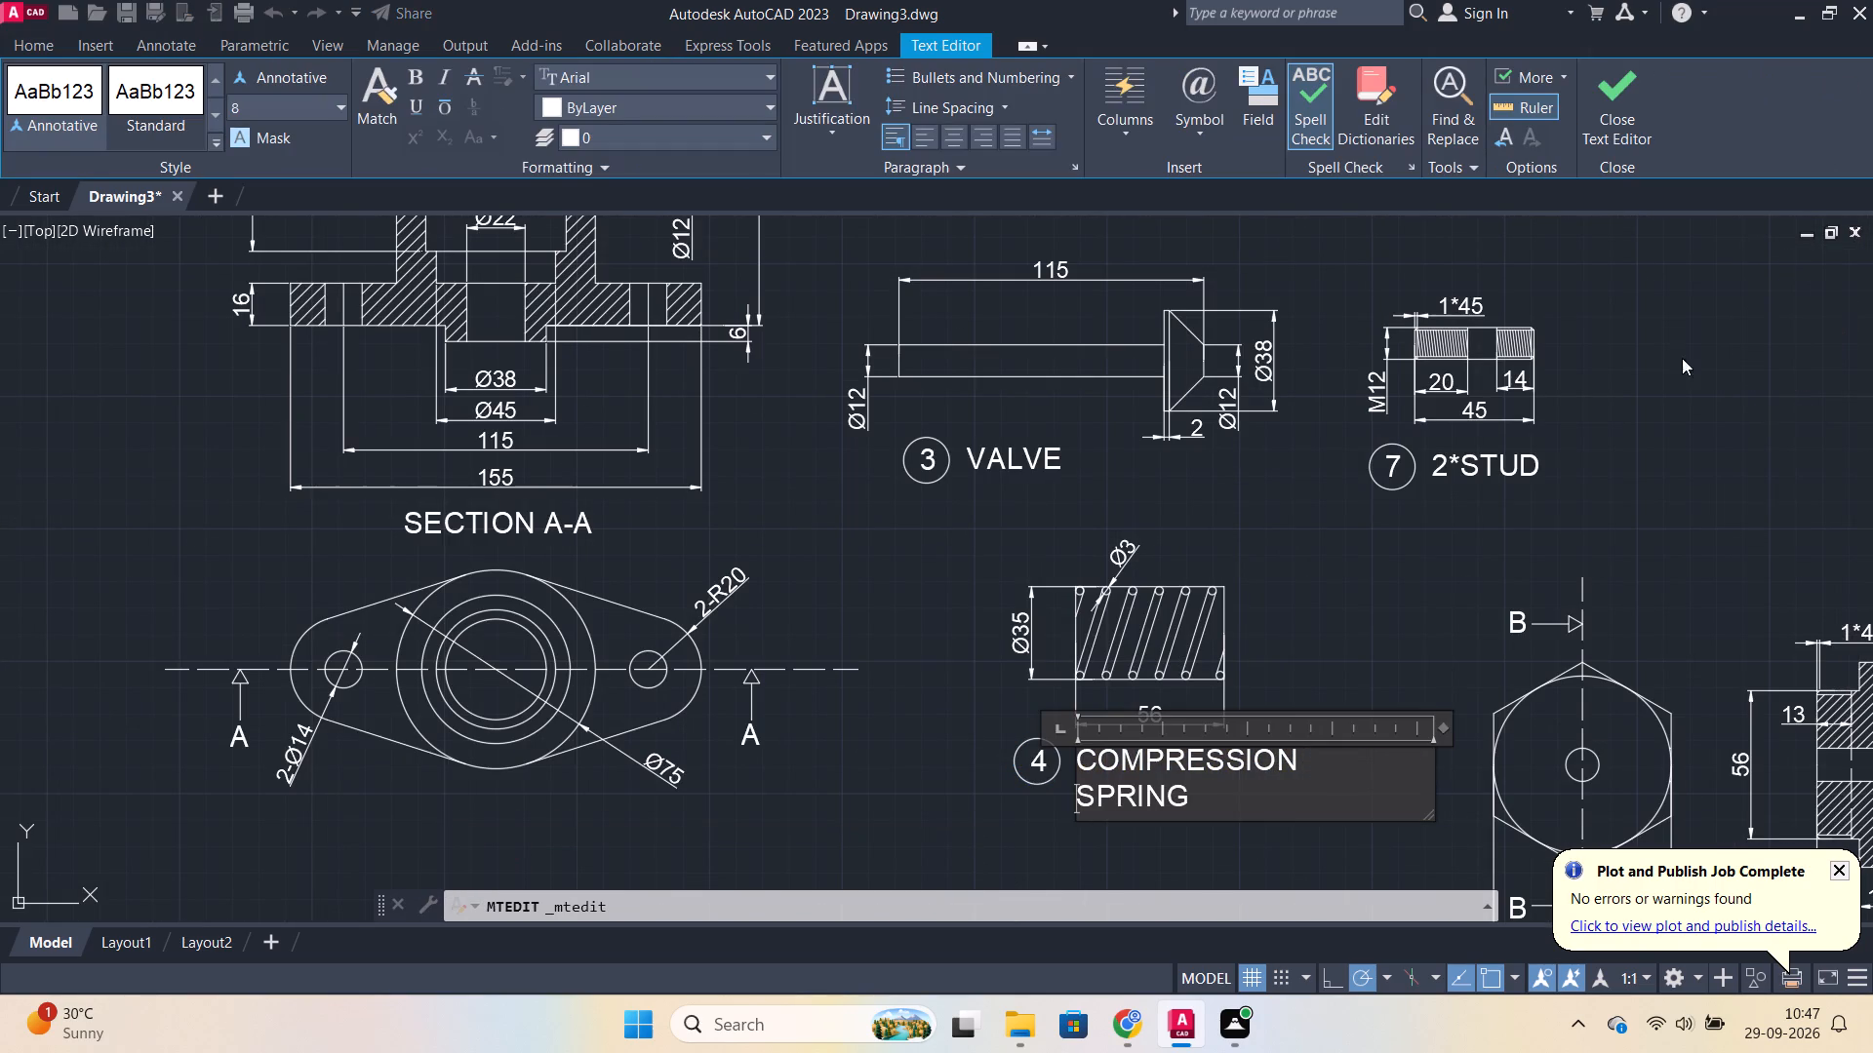
pyautogui.moveTo(1432, 770); pyautogui.dragTo(1325, 772)
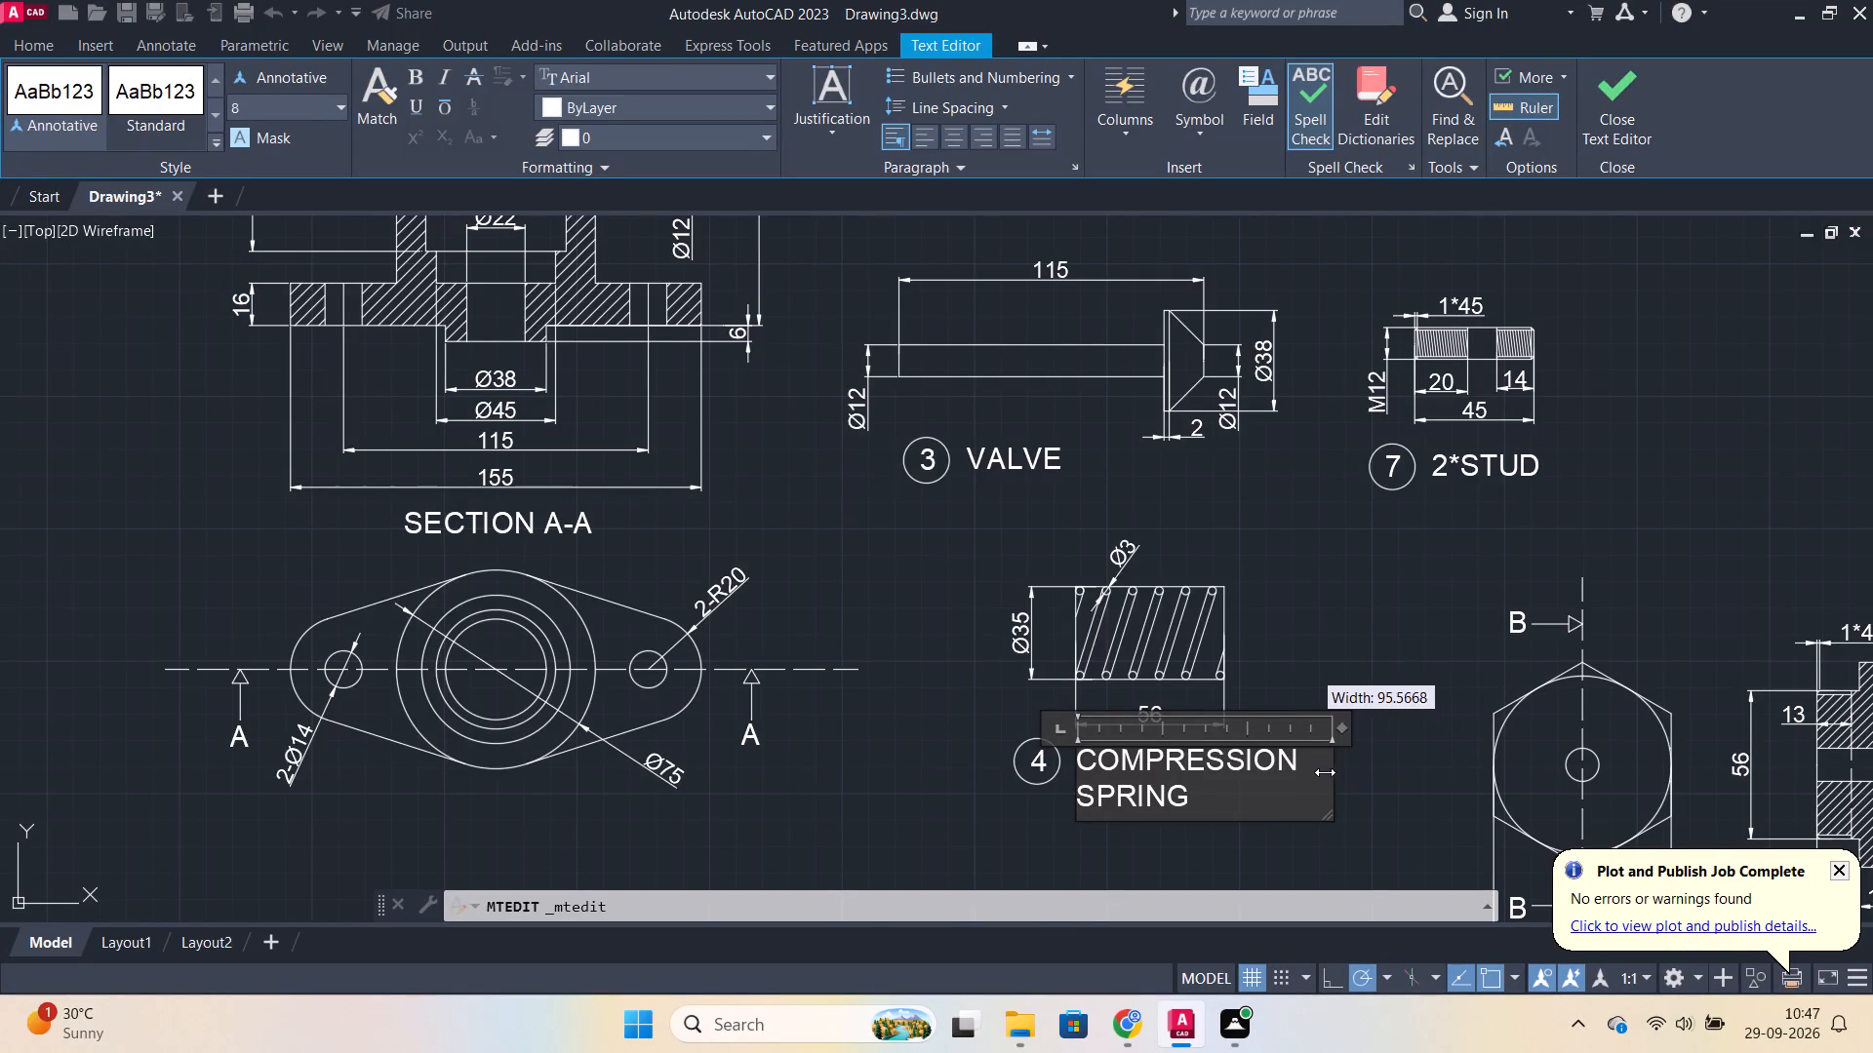
pyautogui.moveTo(1325, 772); pyautogui.dragTo(1314, 771)
pyautogui.click(1628, 115)
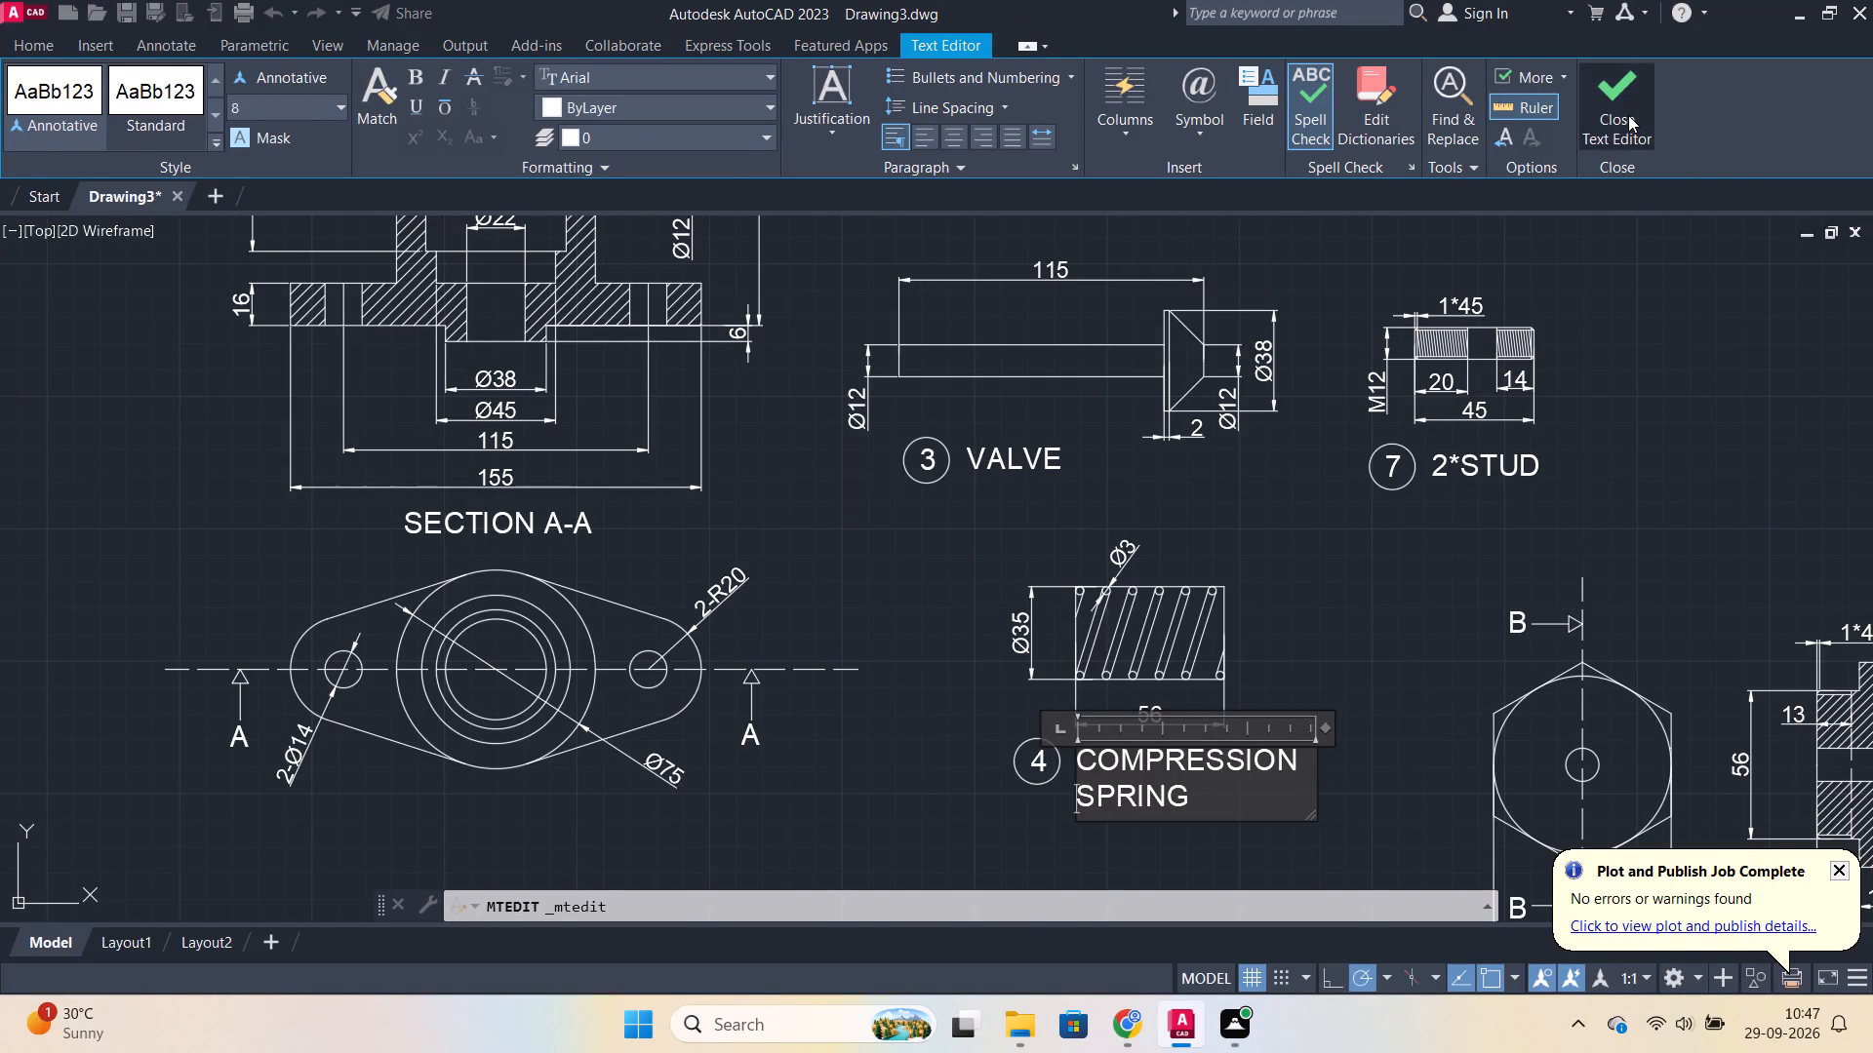
# Examine the whole set of part drawings, checking their views, balloons, titles and dimensions.
pyautogui.scroll(-1, 1286, 557)
pyautogui.moveTo(1464, 442); pyautogui.dragTo(1287, 550, button='middle')
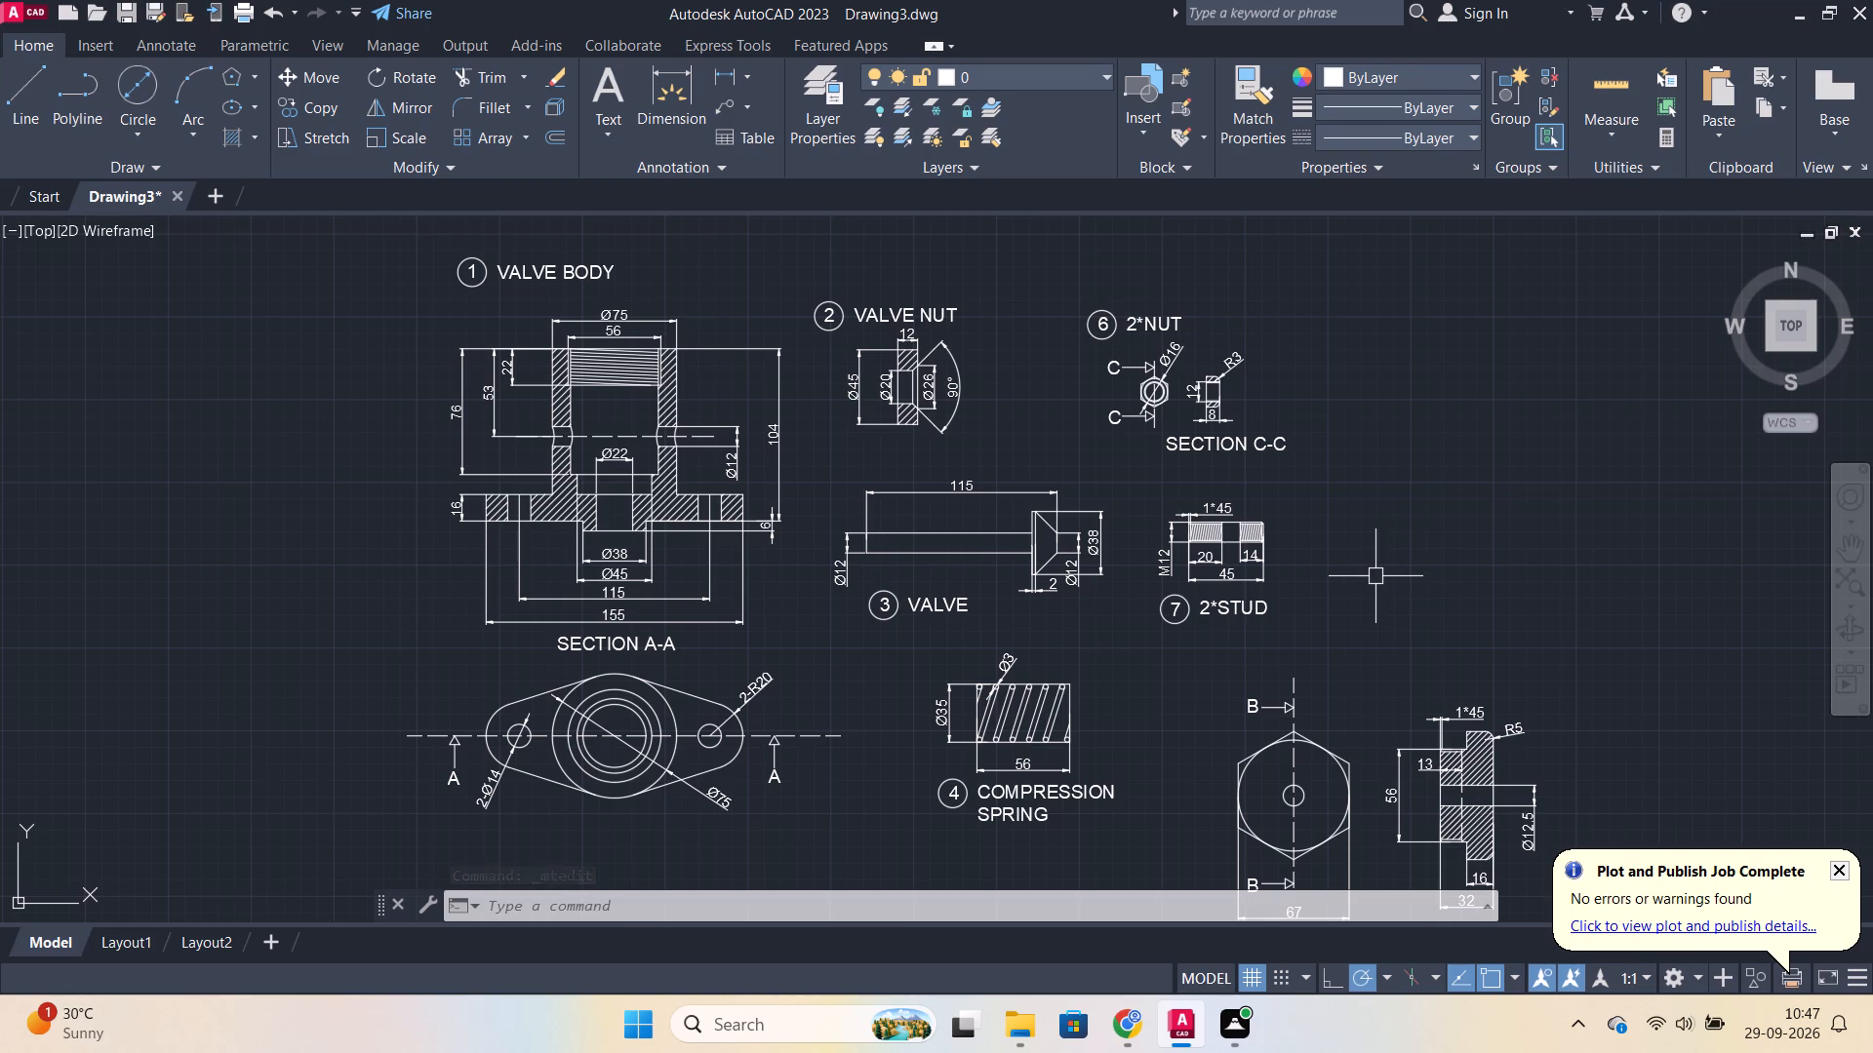
pyautogui.moveTo(1568, 610); pyautogui.dragTo(1547, 571, button='middle')
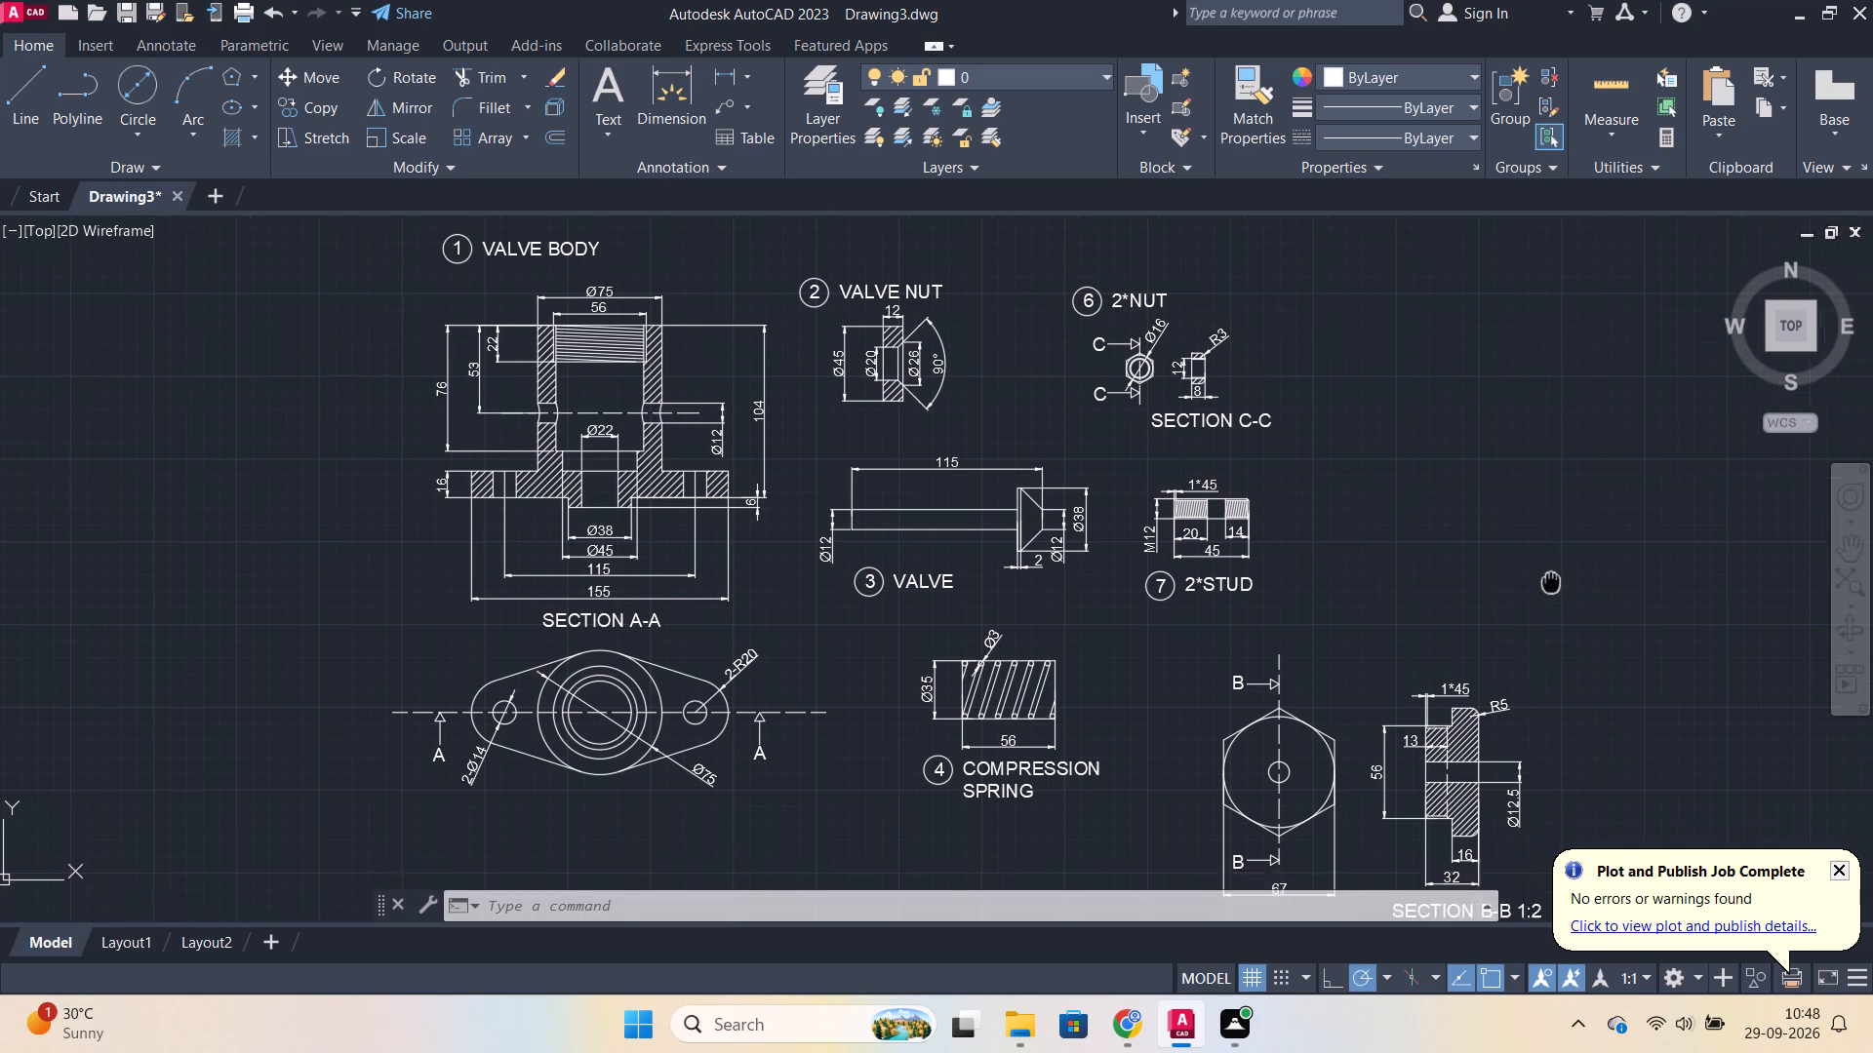
pyautogui.moveTo(1547, 571); pyautogui.dragTo(1542, 514, button='middle')
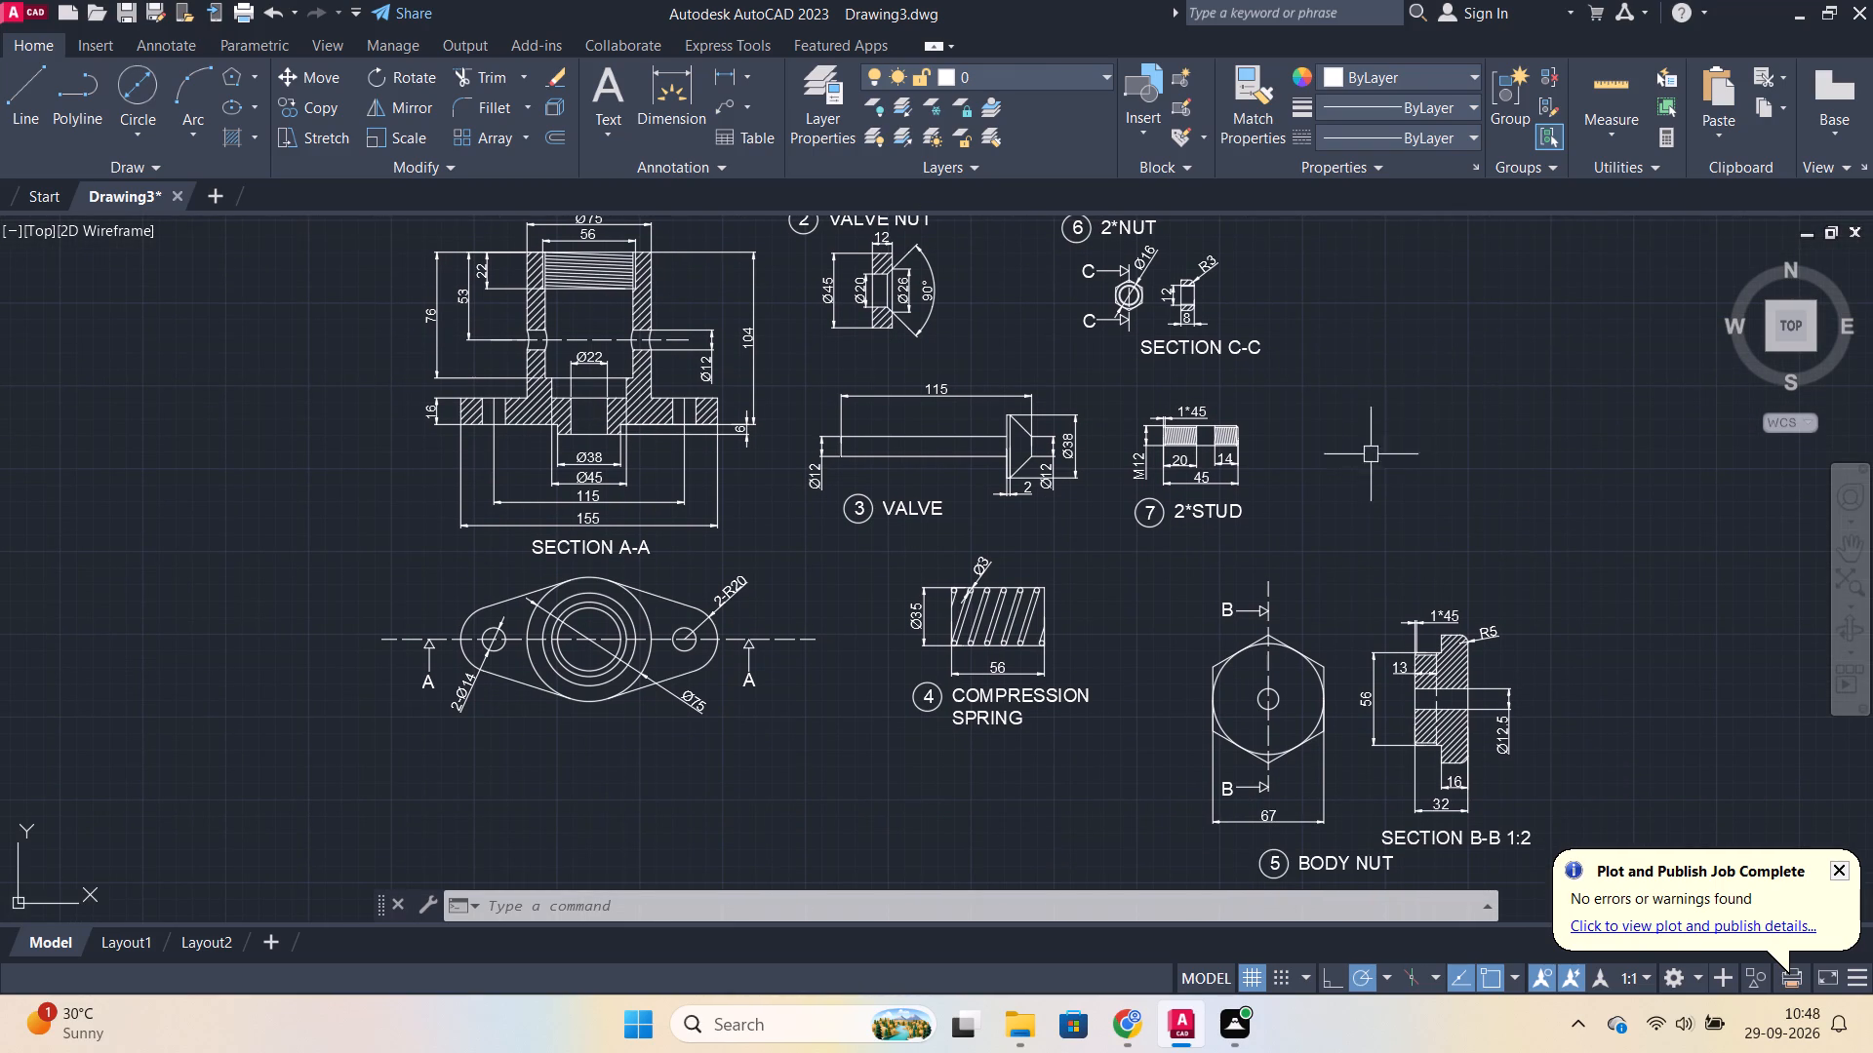
pyautogui.scroll(-1, 1355, 452)
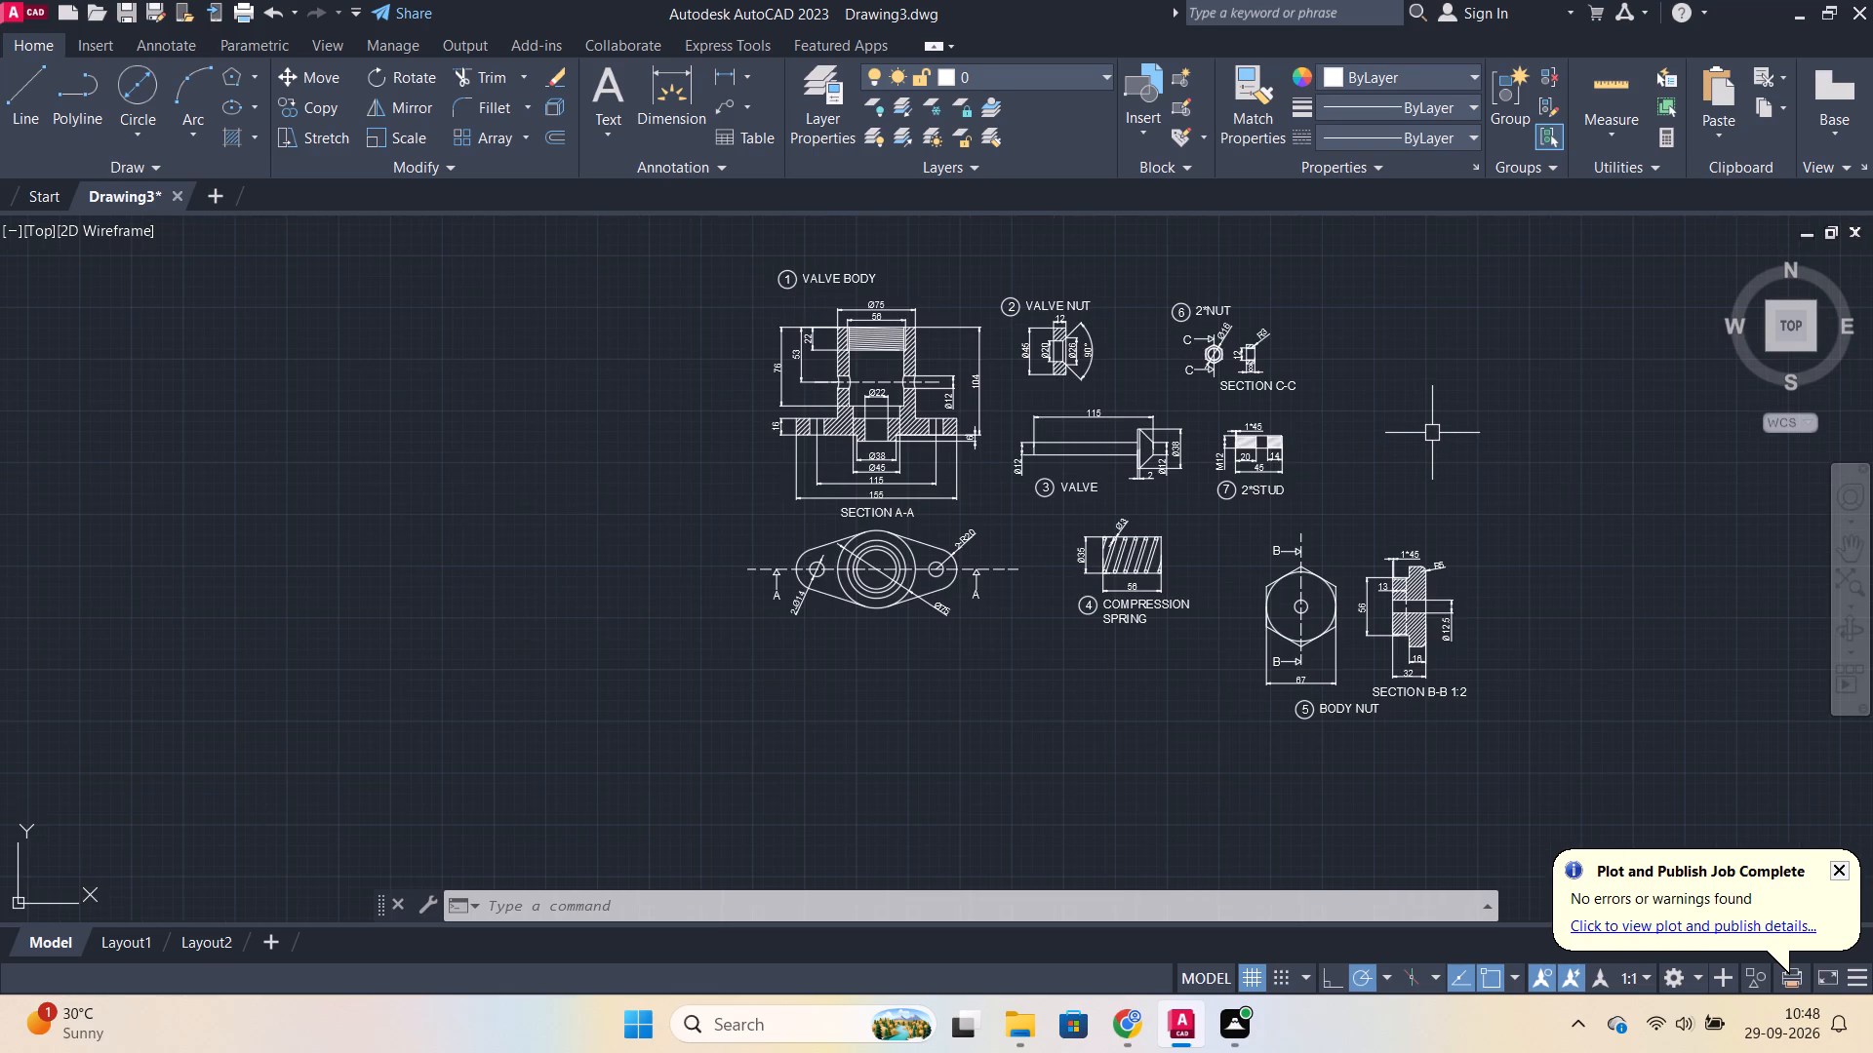
pyautogui.scroll(1, 1432, 413)
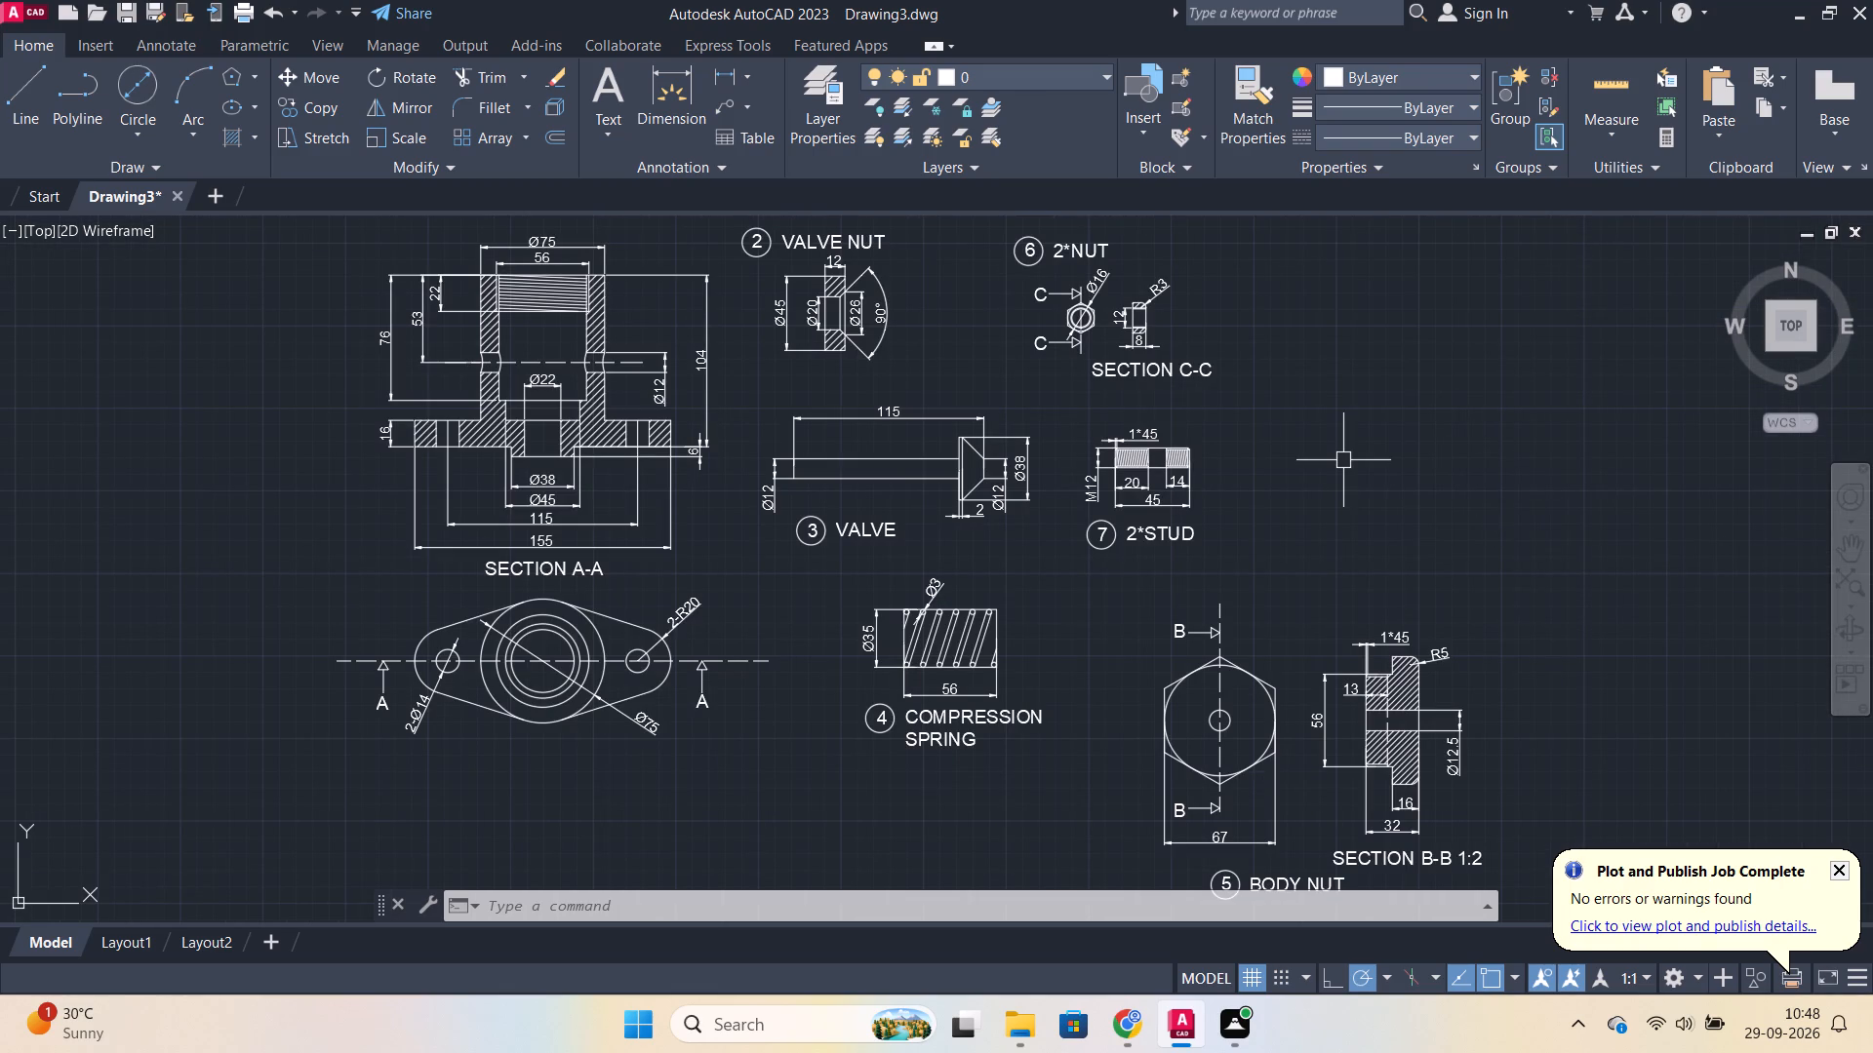
pyautogui.scroll(1, 1270, 454)
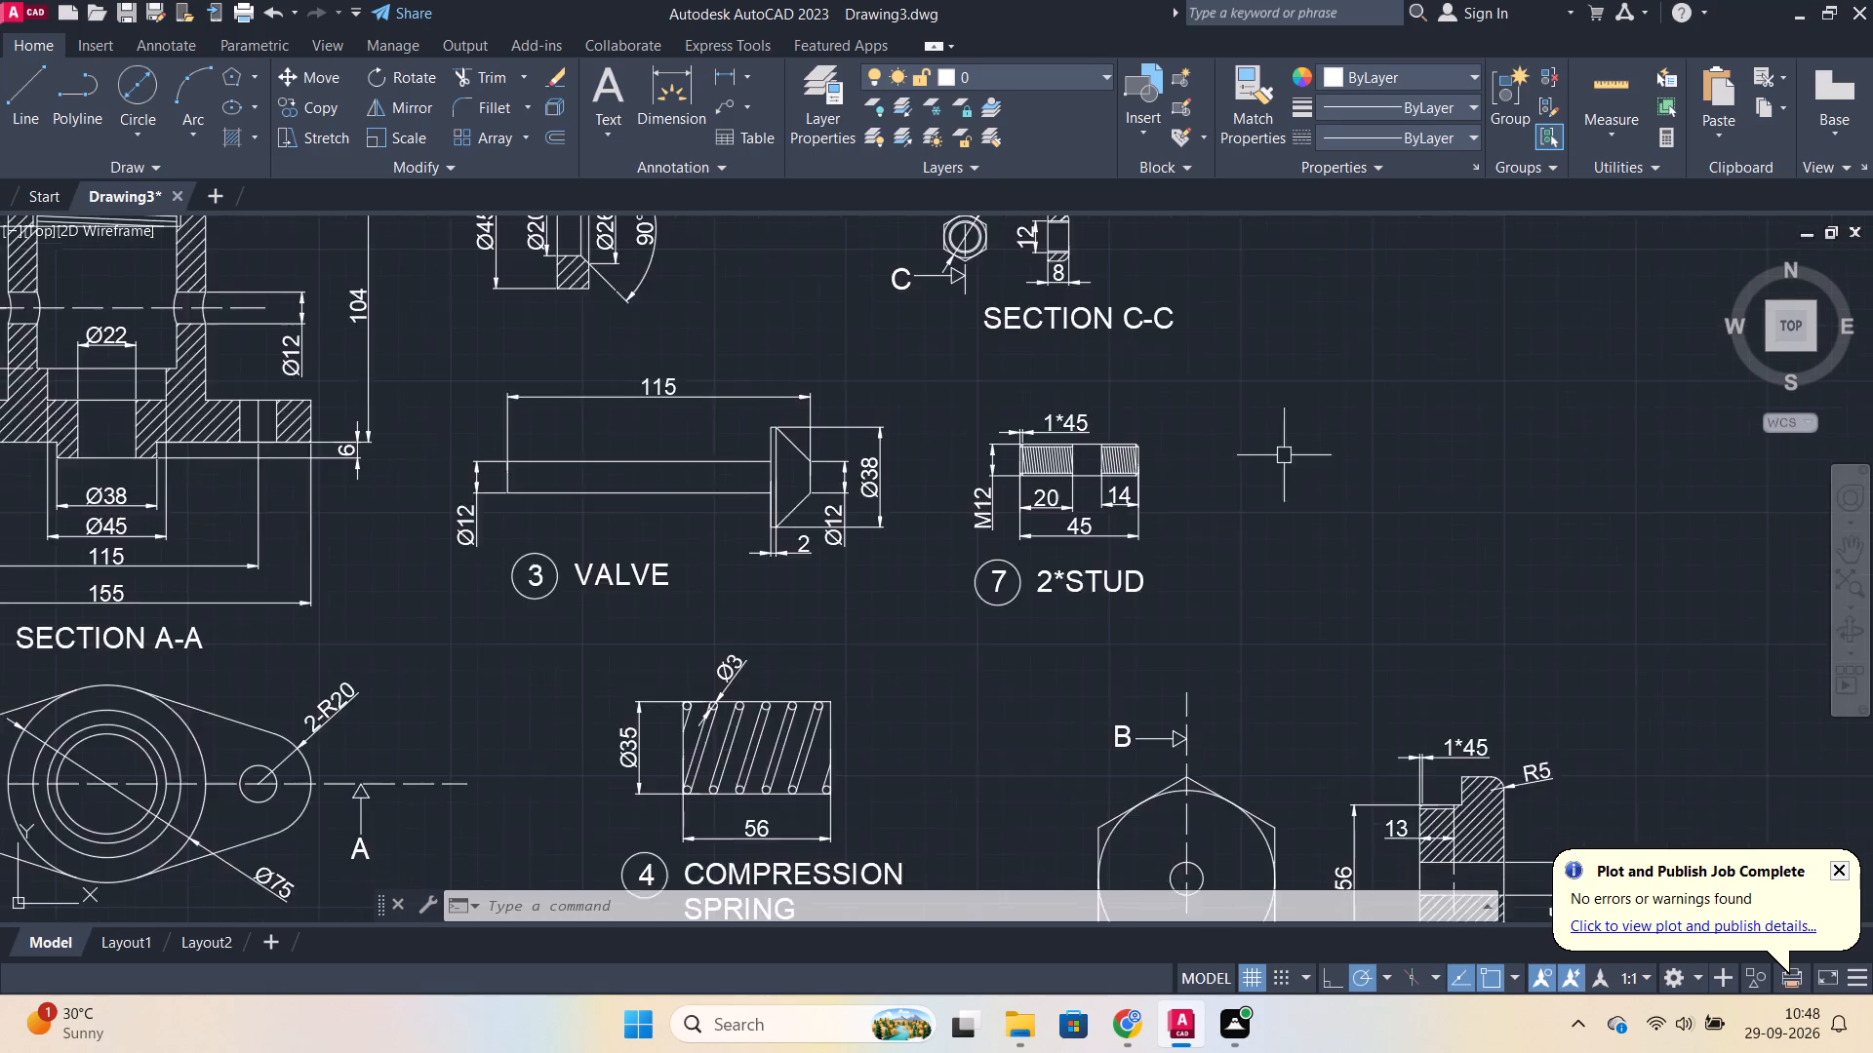
pyautogui.moveTo(1292, 457); pyautogui.dragTo(1464, 345, button='middle')
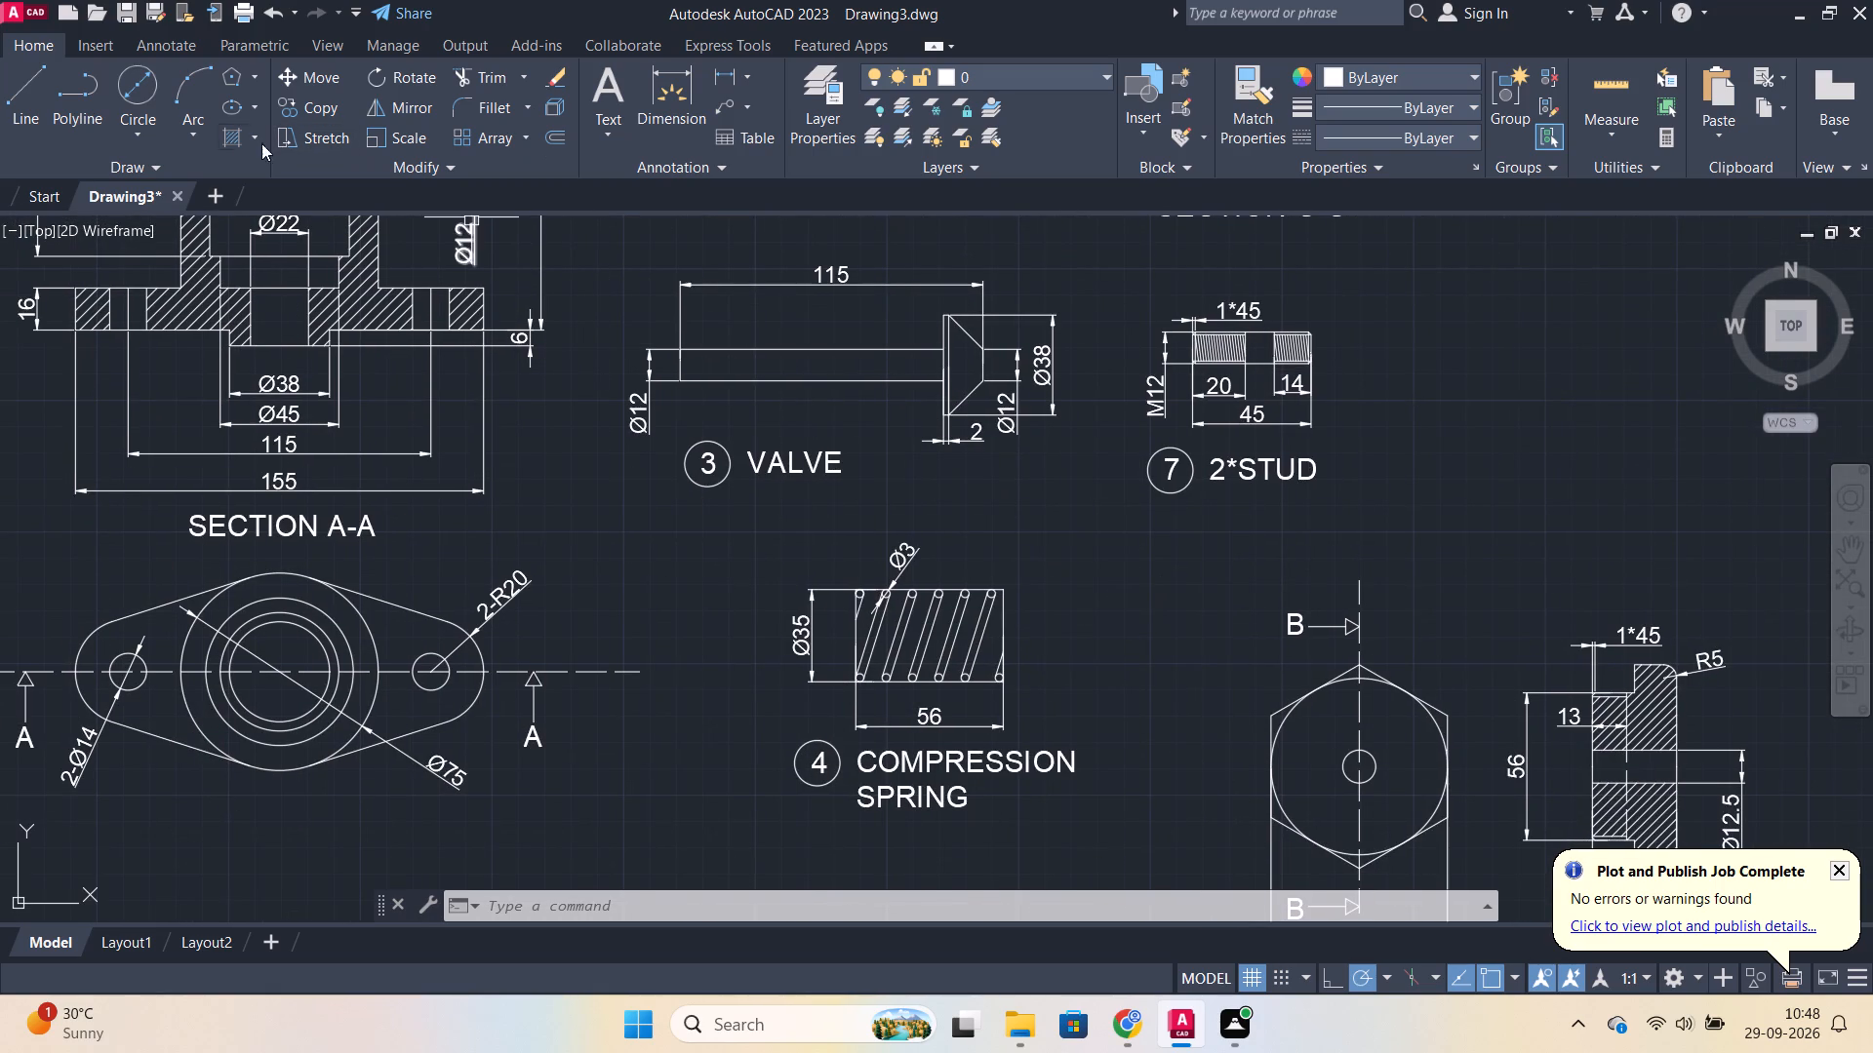
# Start a gradient fill with both colours set to 254,234,185 and fill both circle halves of the body nut's hexagonal view.
pyautogui.click(259, 136)
pyautogui.click(251, 220)
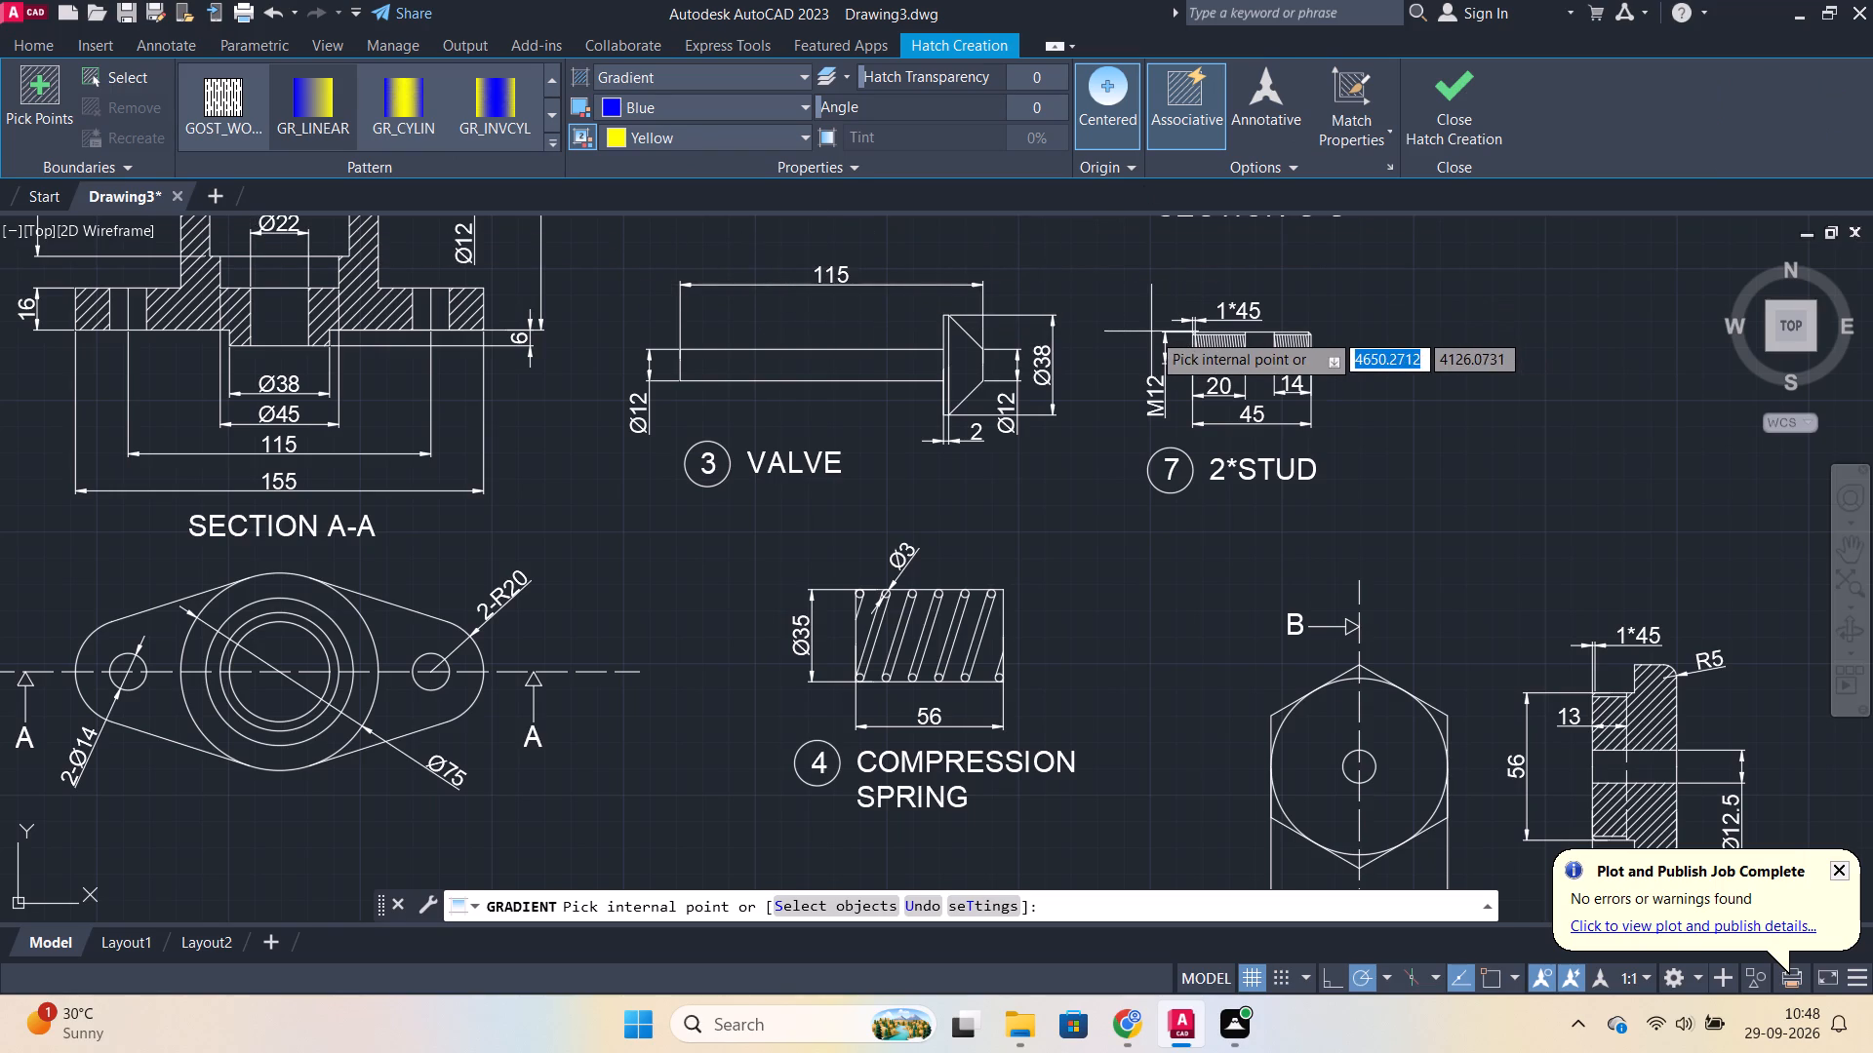
pyautogui.scroll(-1, 1148, 344)
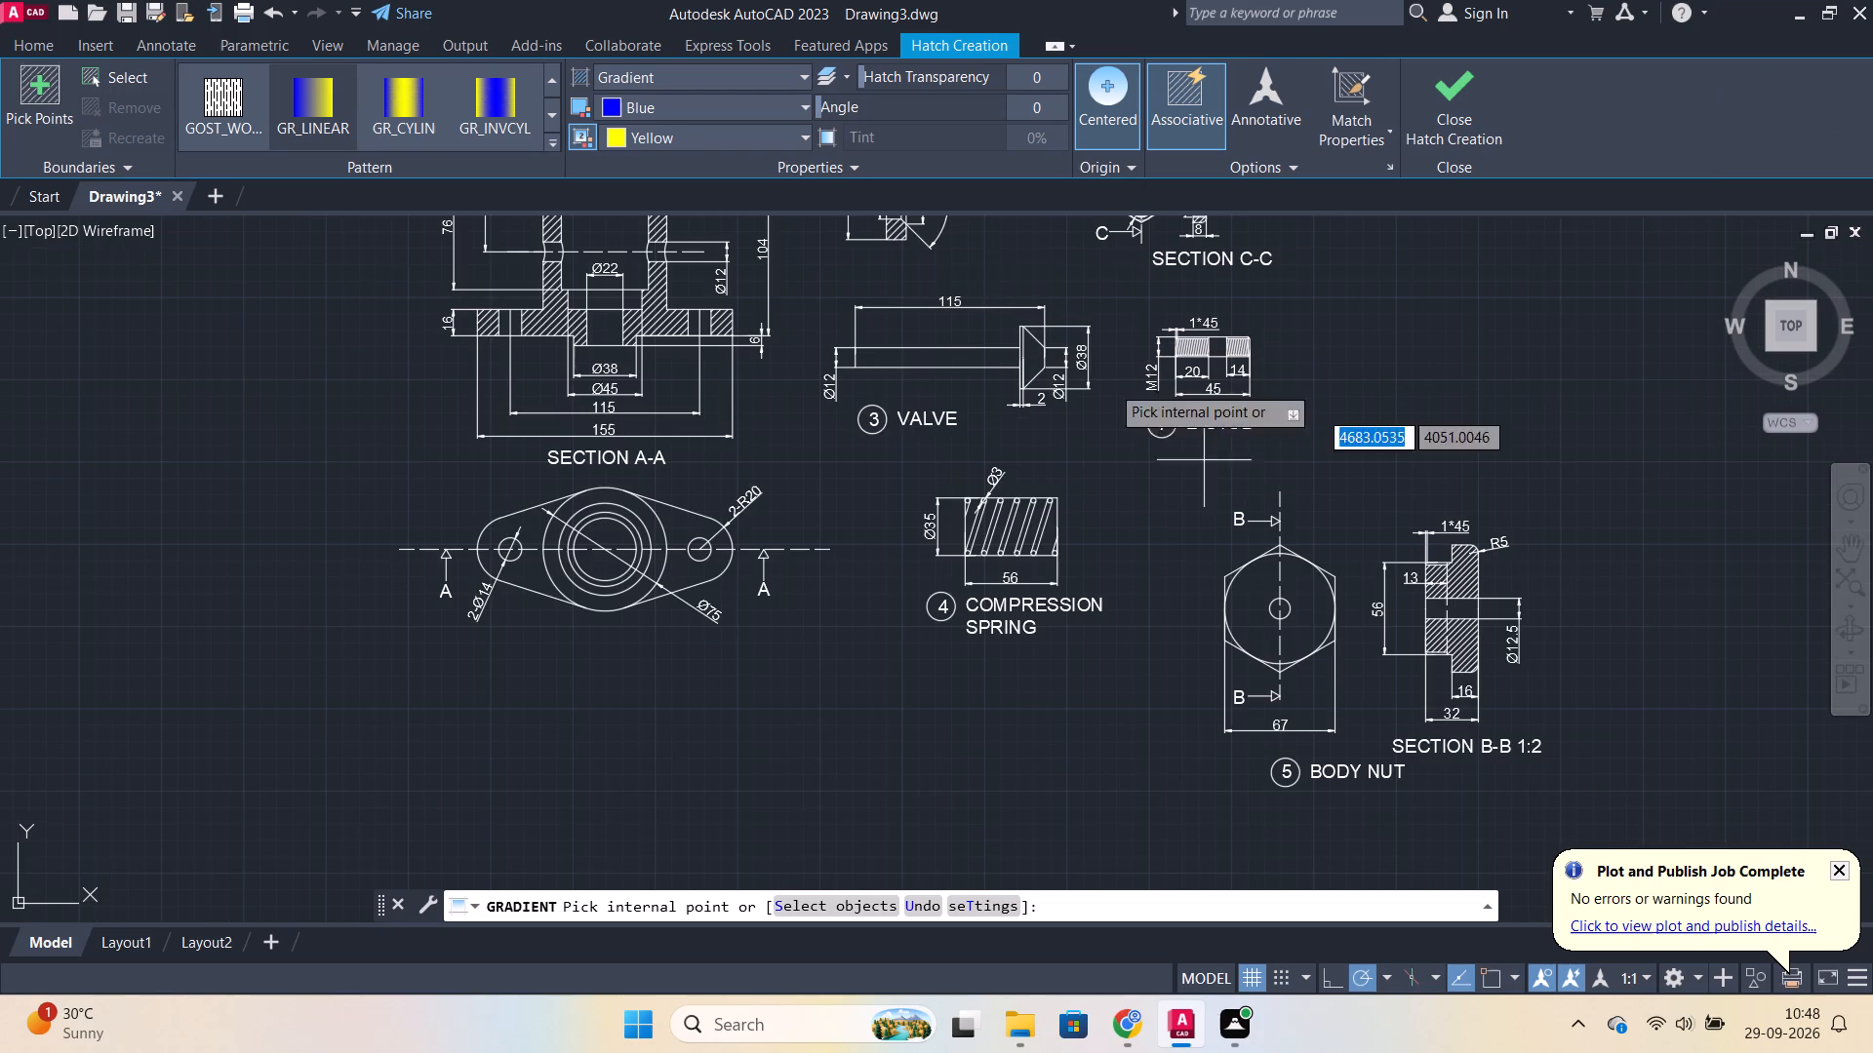
pyautogui.click(658, 107)
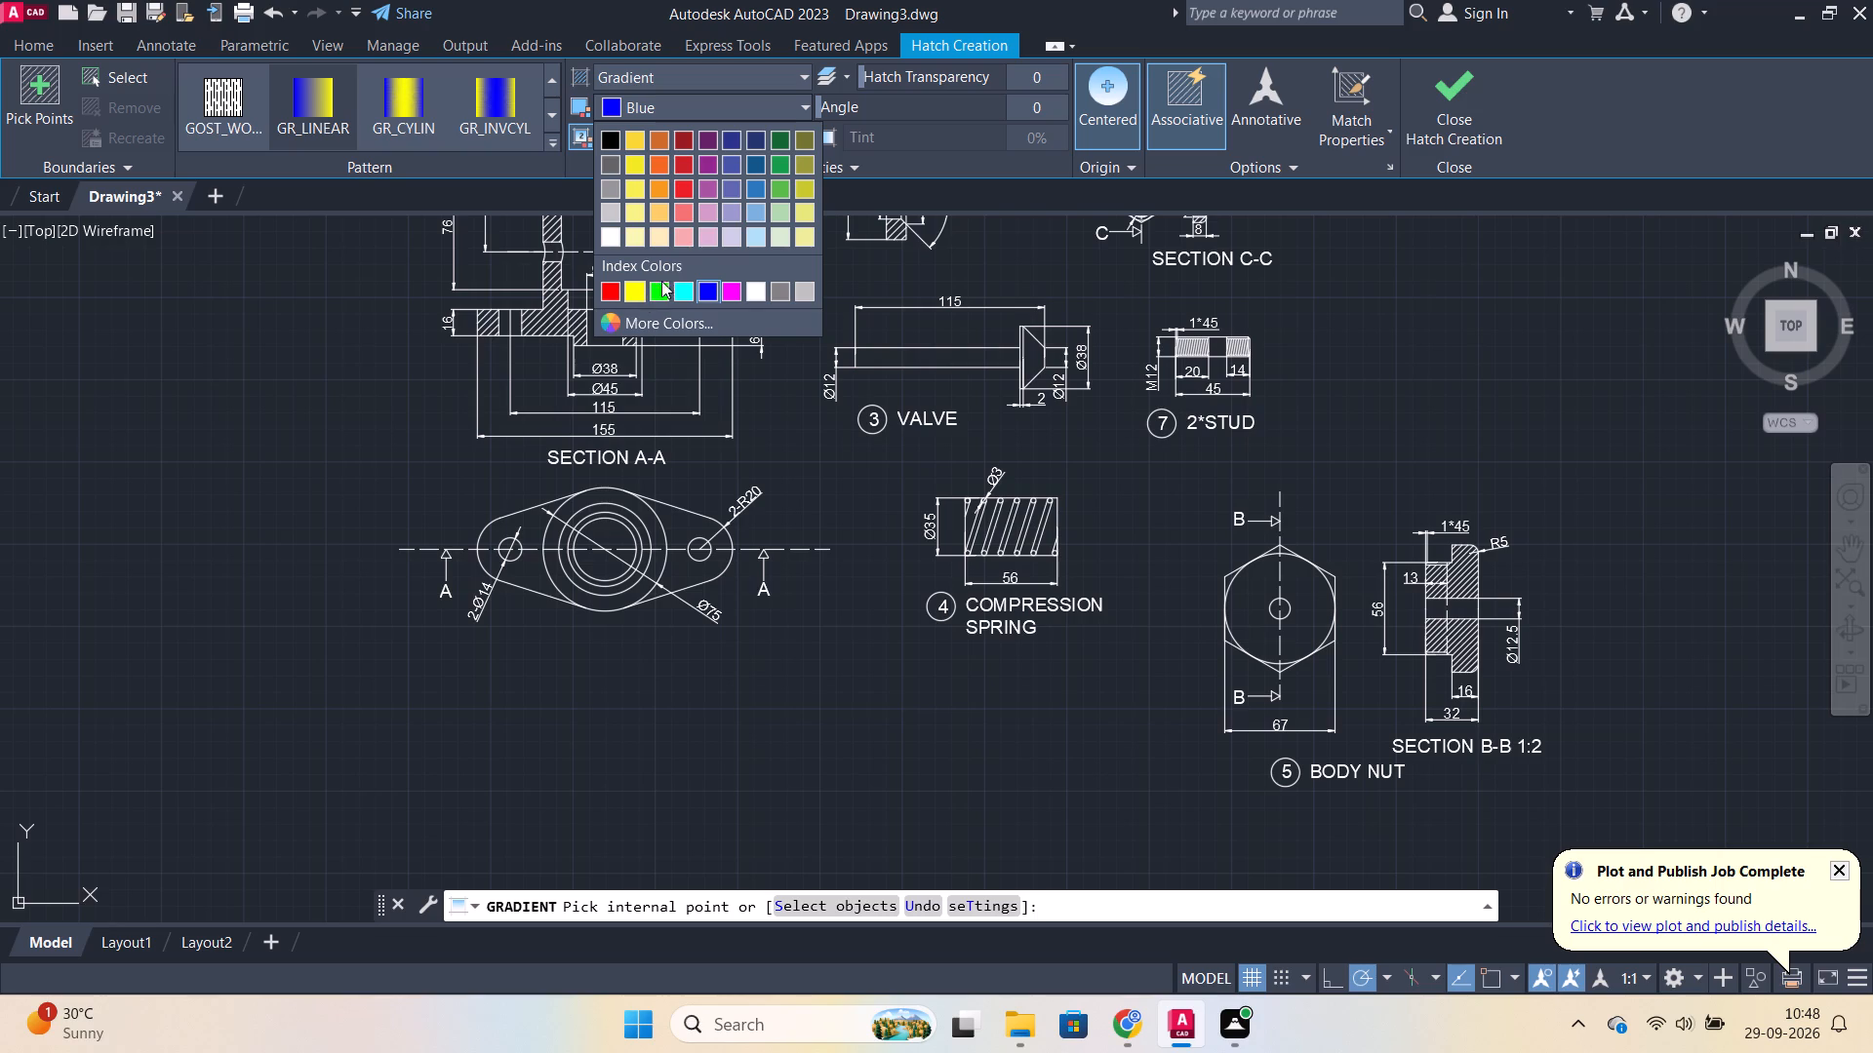
pyautogui.click(669, 238)
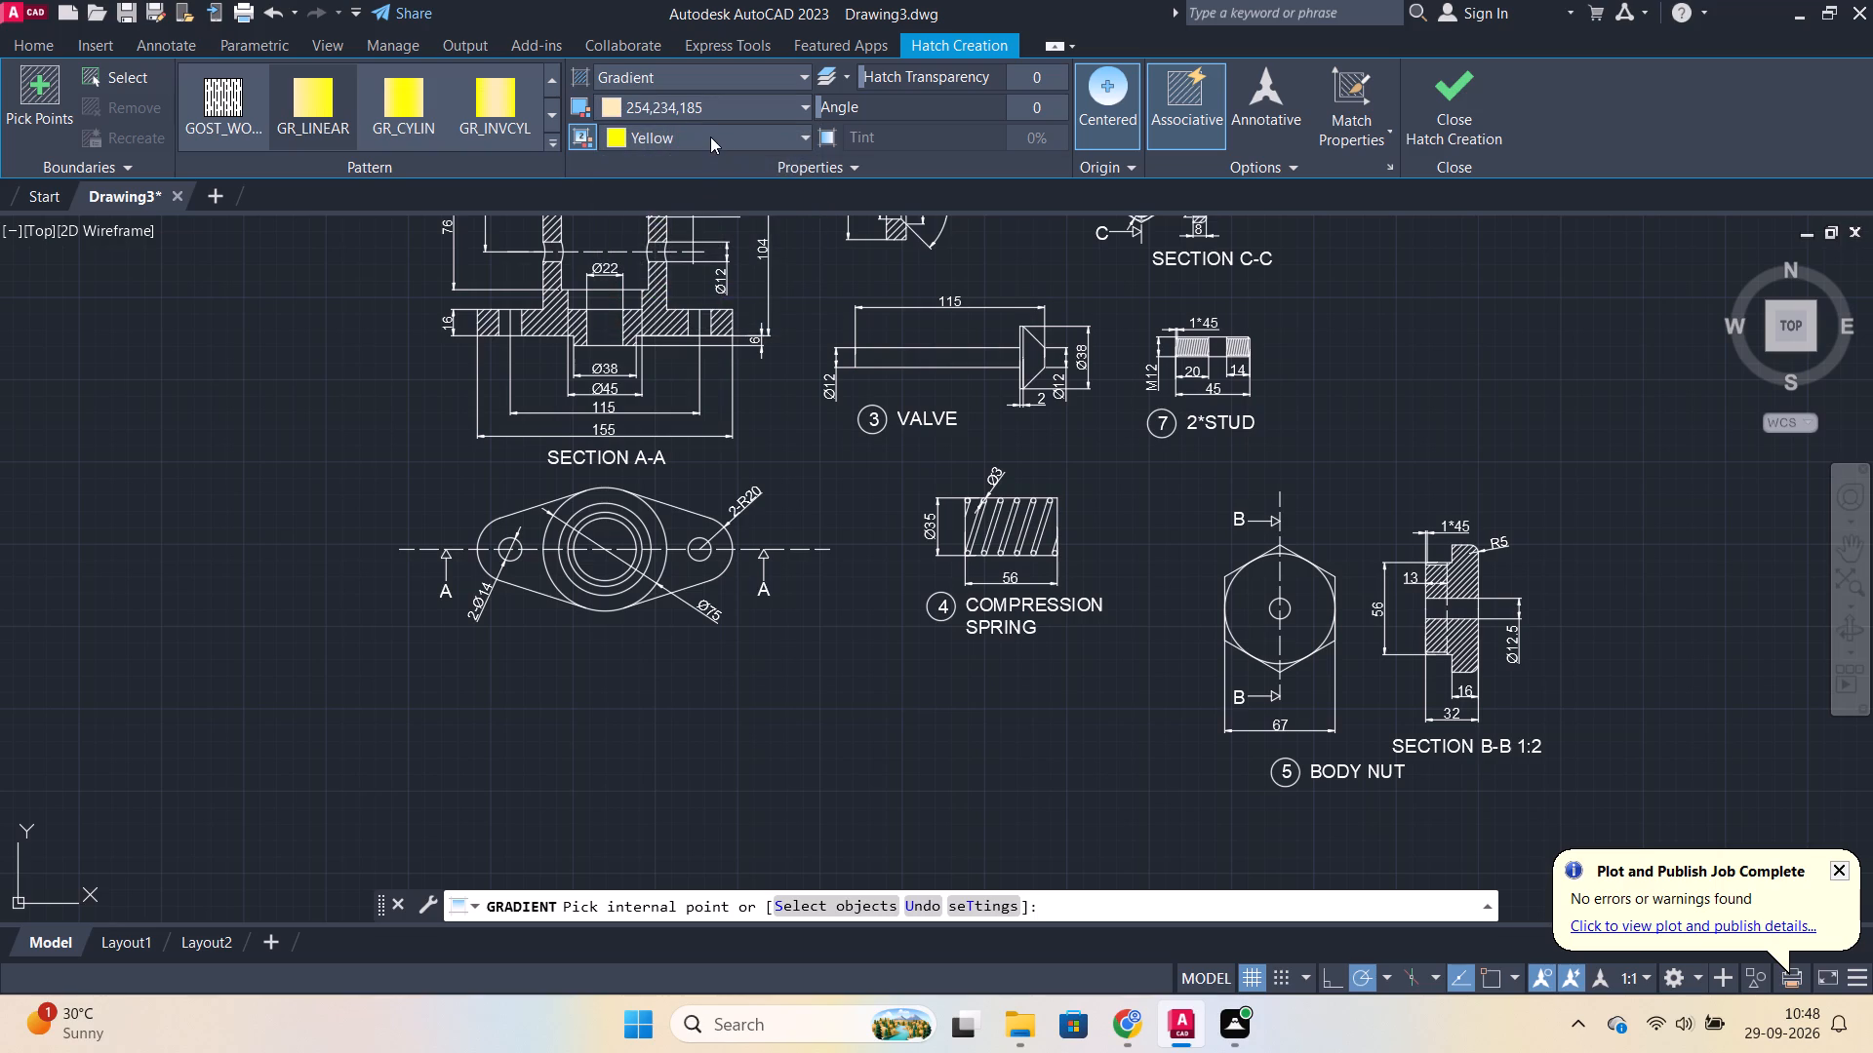
pyautogui.click(710, 136)
pyautogui.click(663, 257)
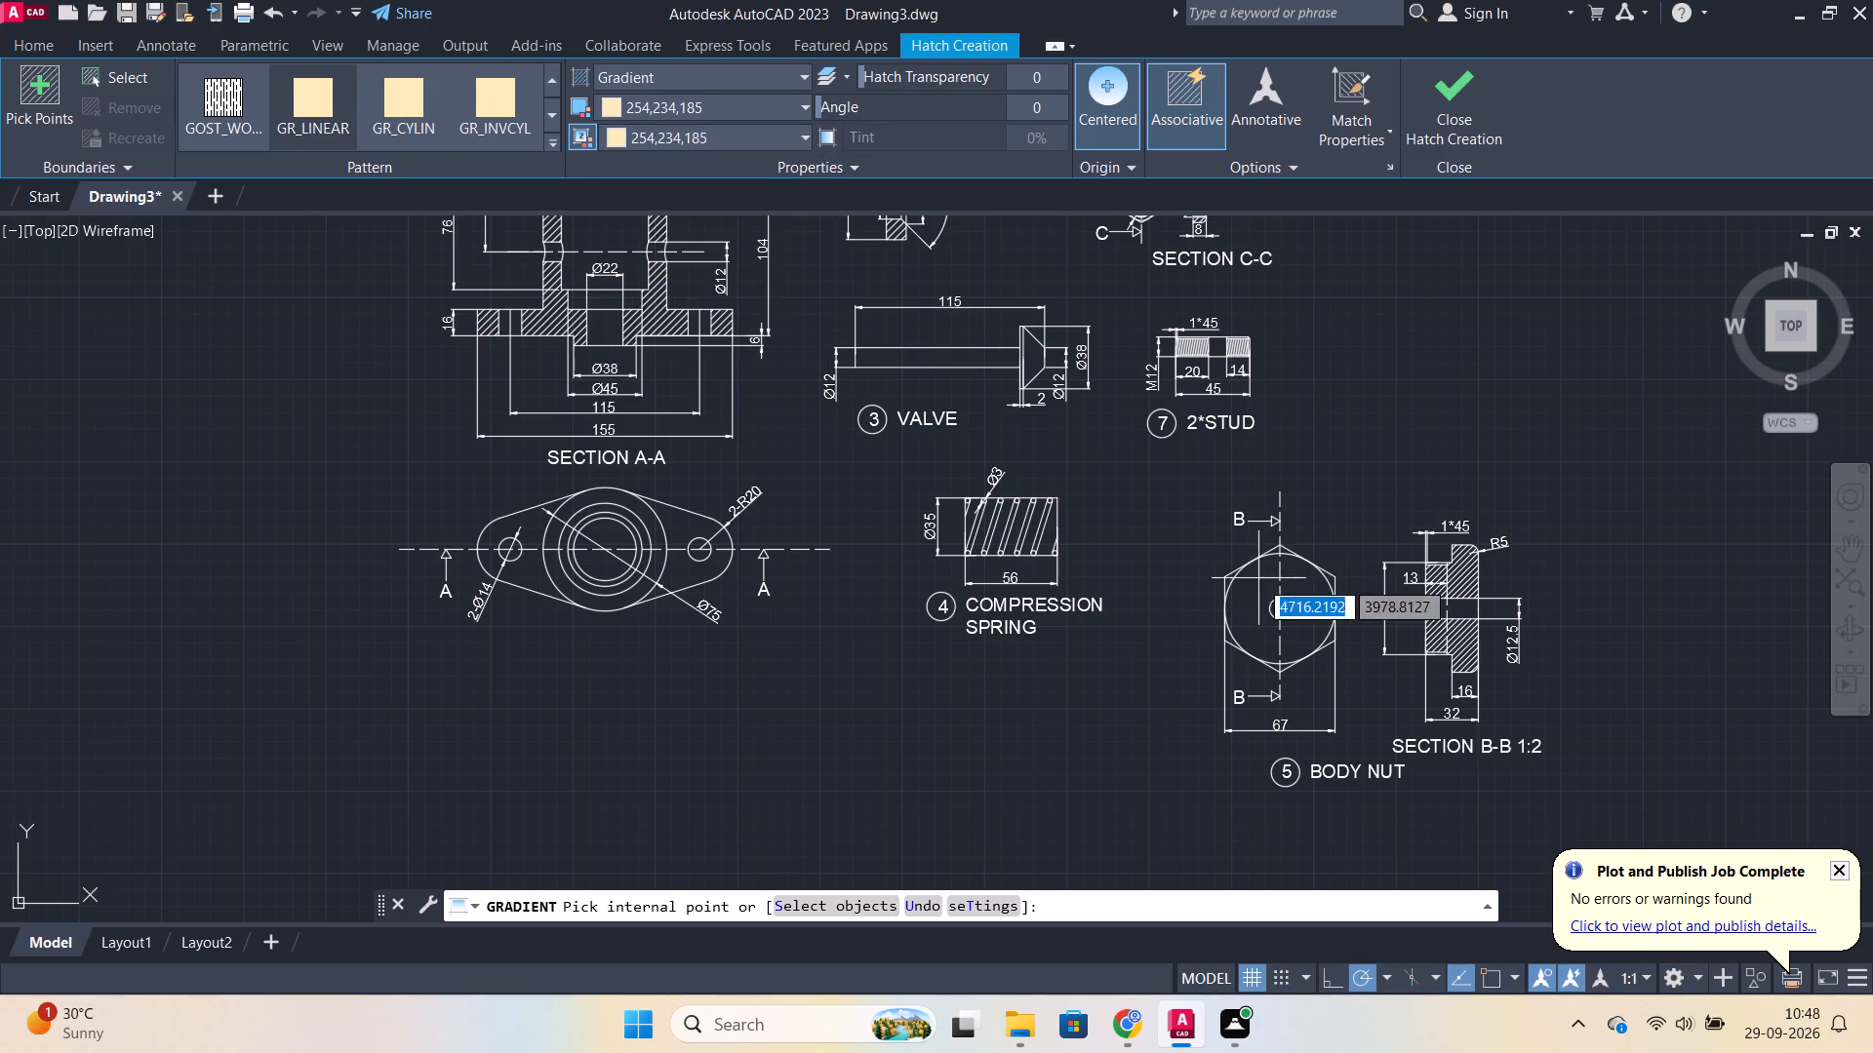
pyautogui.click(1298, 600)
pyautogui.click(1269, 597)
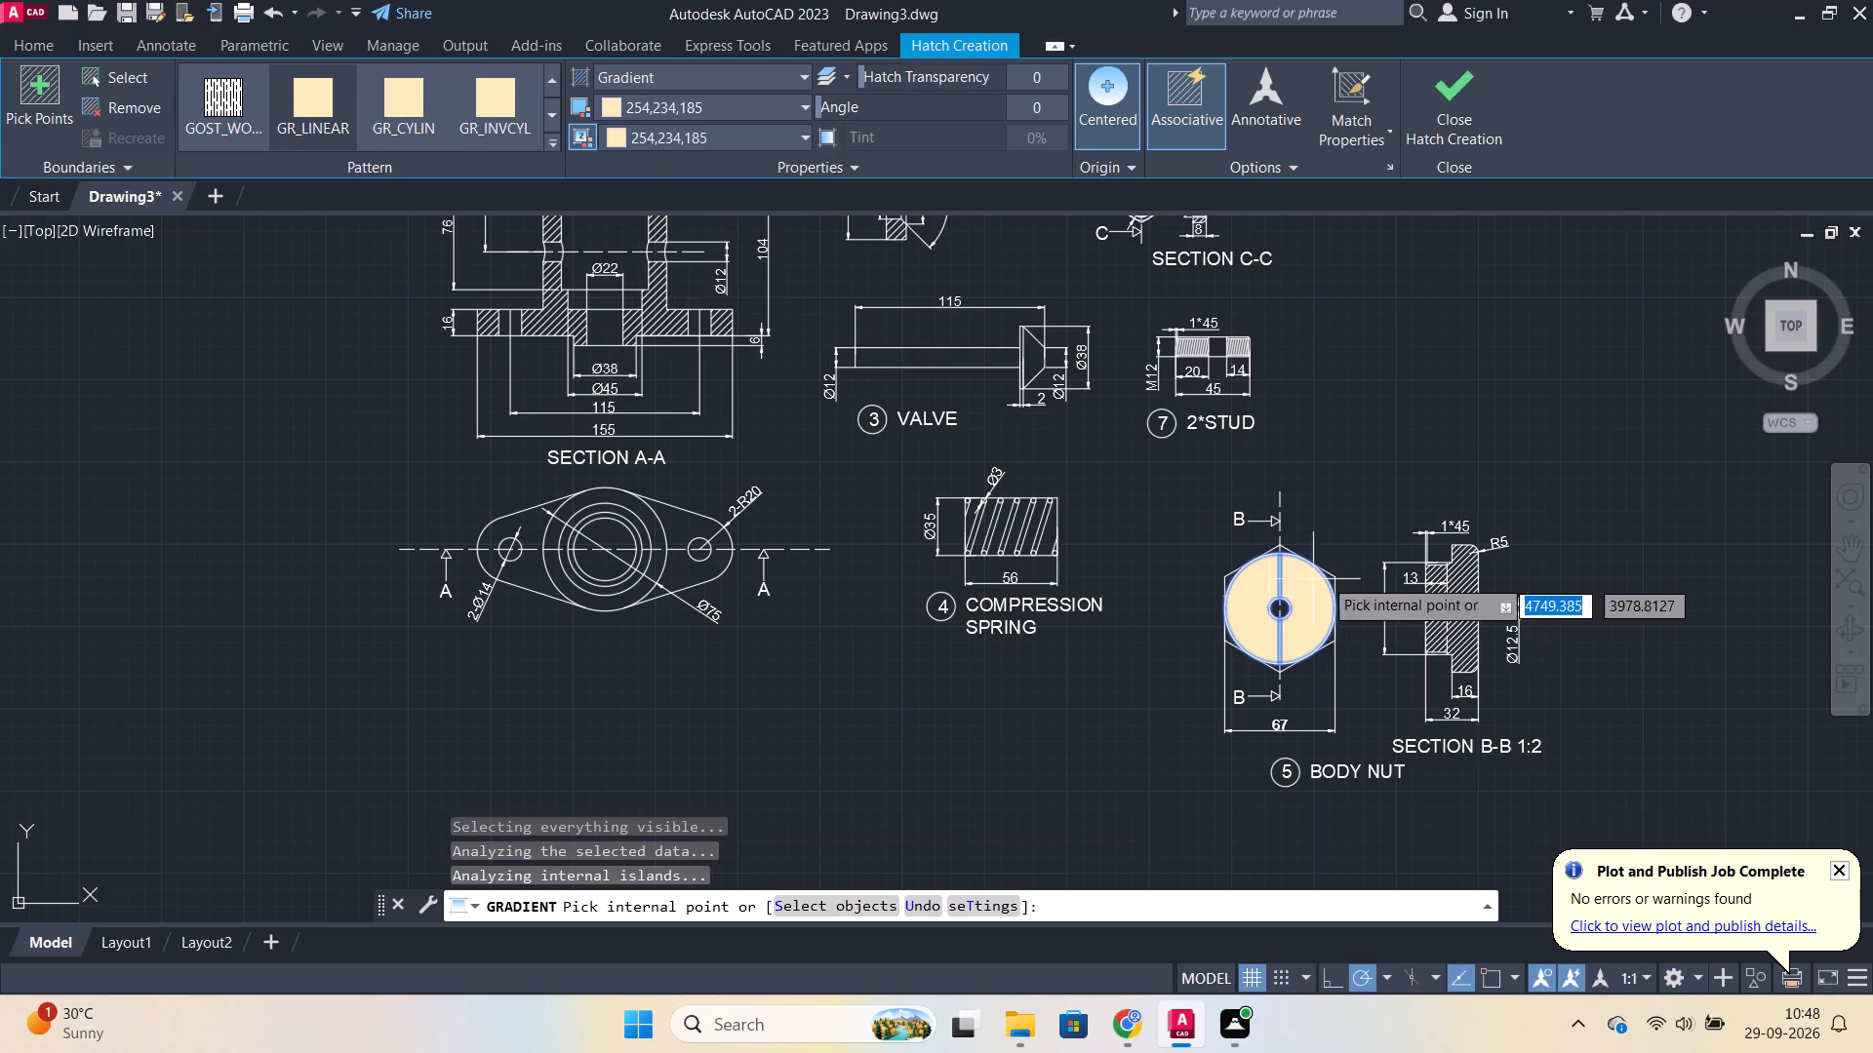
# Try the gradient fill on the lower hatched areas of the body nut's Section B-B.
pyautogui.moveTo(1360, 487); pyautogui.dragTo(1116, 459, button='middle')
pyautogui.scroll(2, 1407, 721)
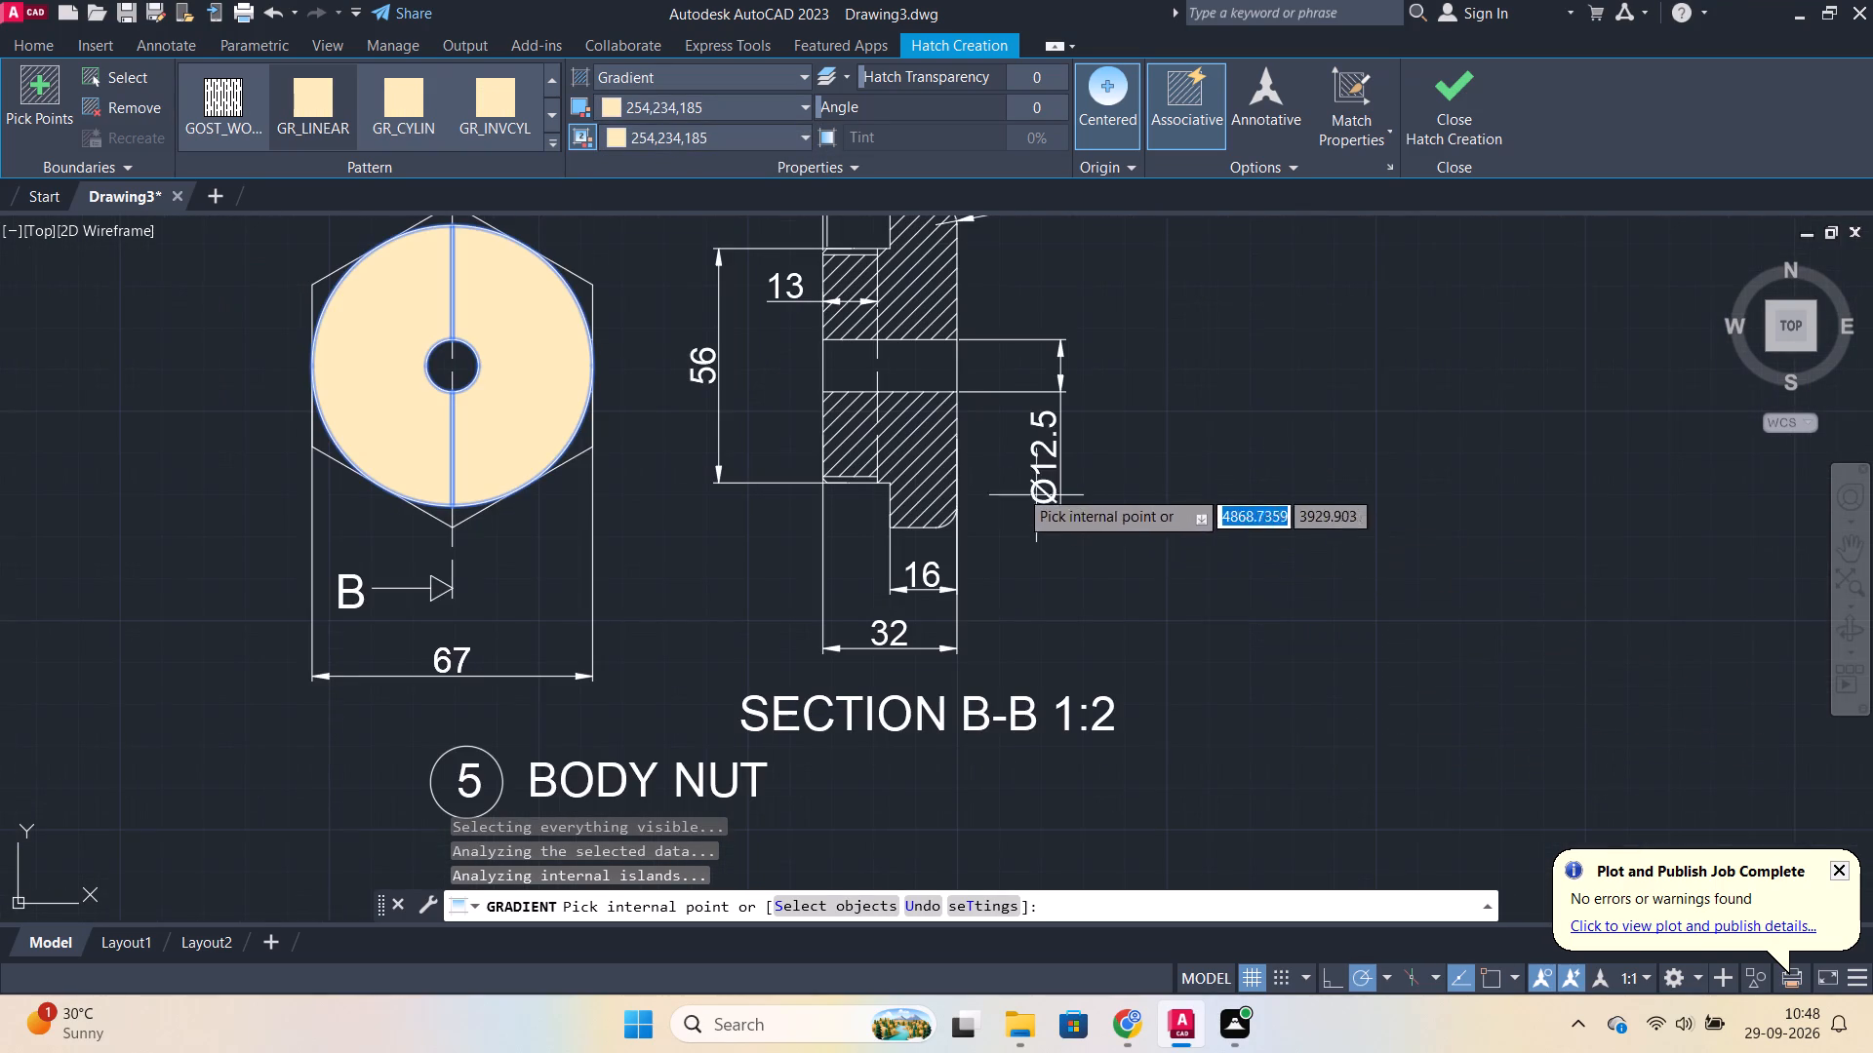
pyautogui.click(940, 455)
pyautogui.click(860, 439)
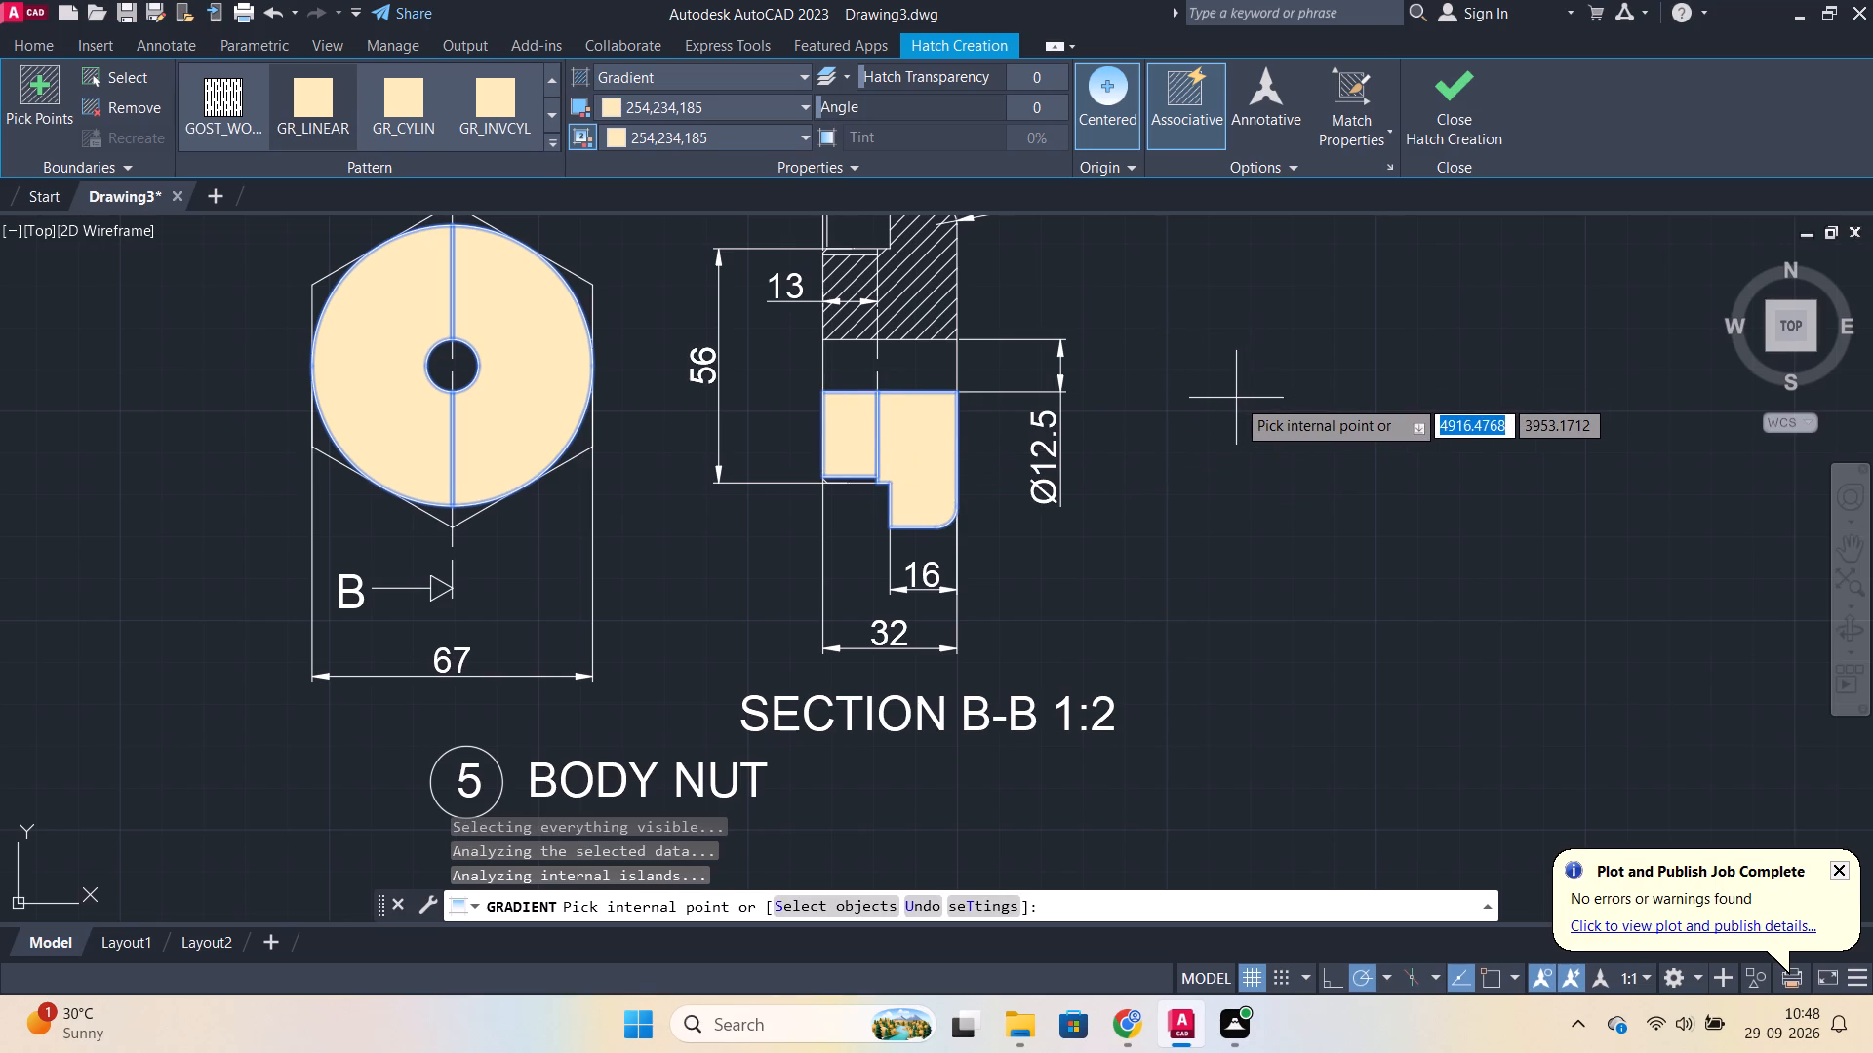
# Undo the gradient fills on the body nut's section and hexagonal view, and end the gradient command.
pyautogui.hotkey('ctrl', 'z')
pyautogui.hotkey('ctrl', 'z')
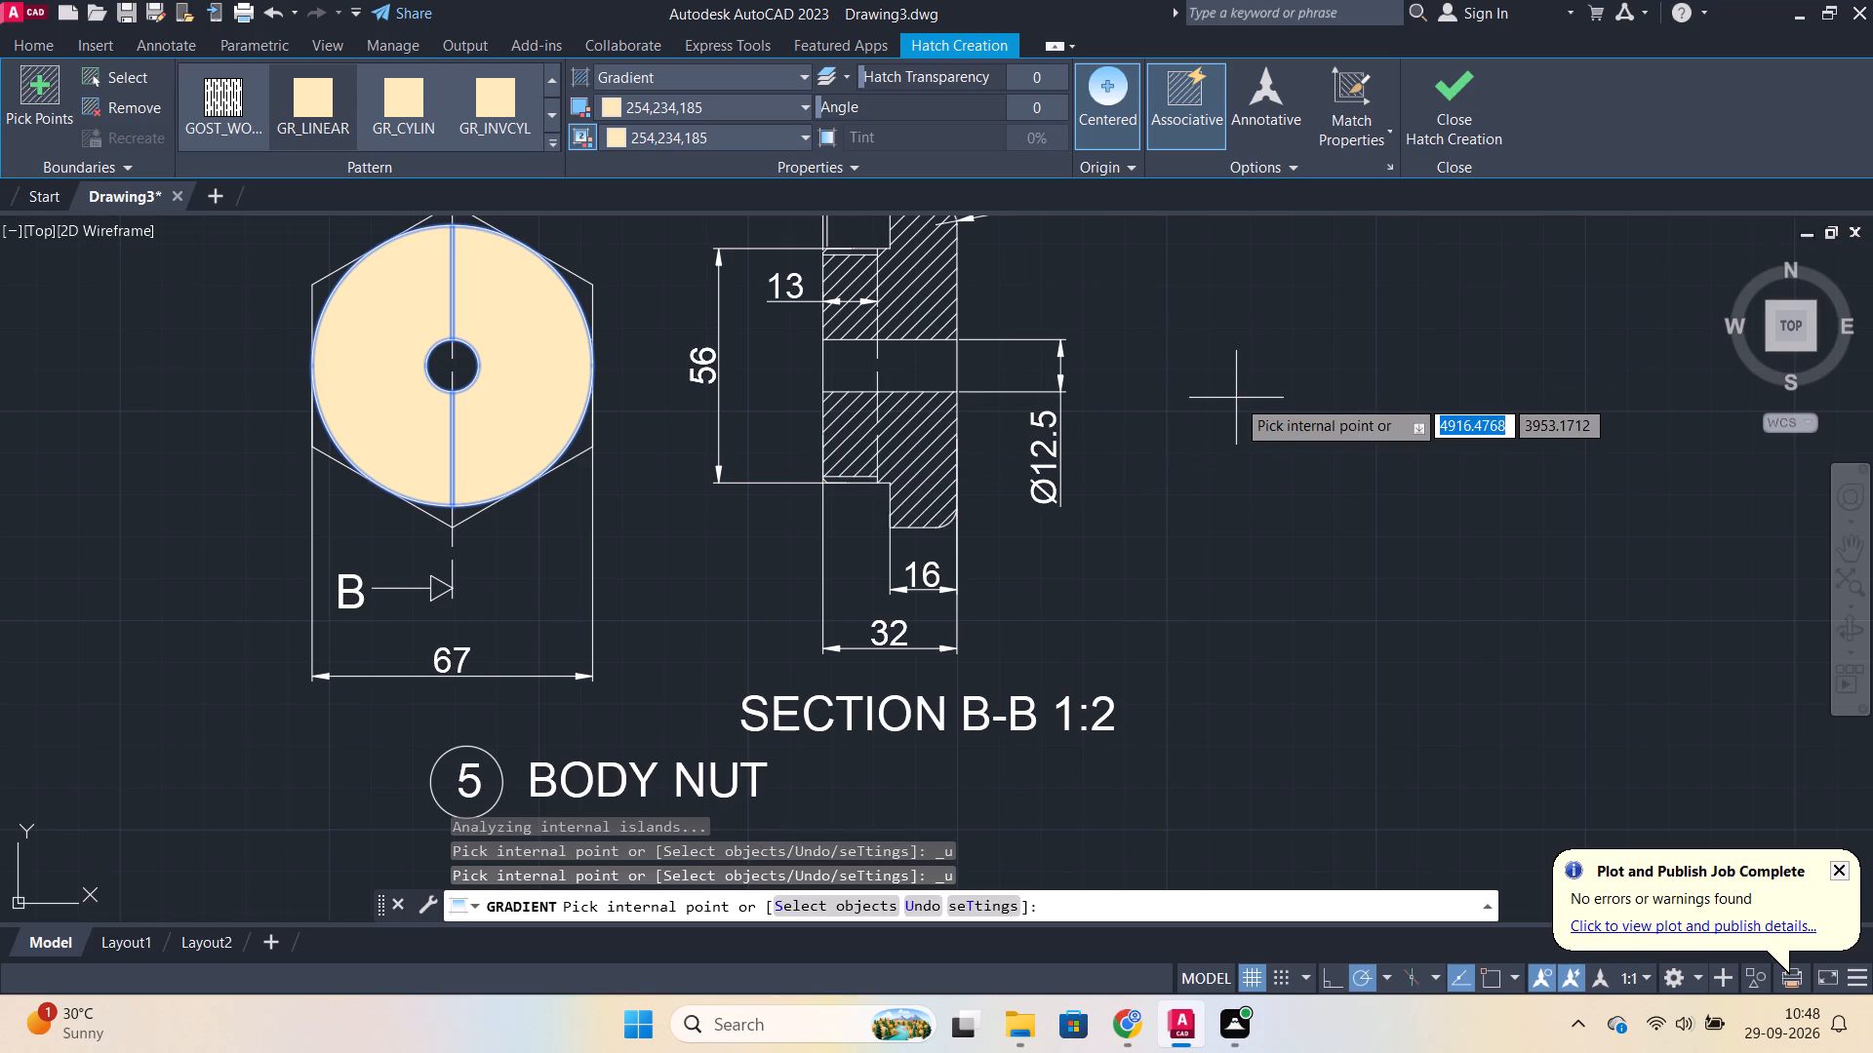
pyautogui.hotkey('ctrl', 'z')
pyautogui.hotkey('ctrl', 'z')
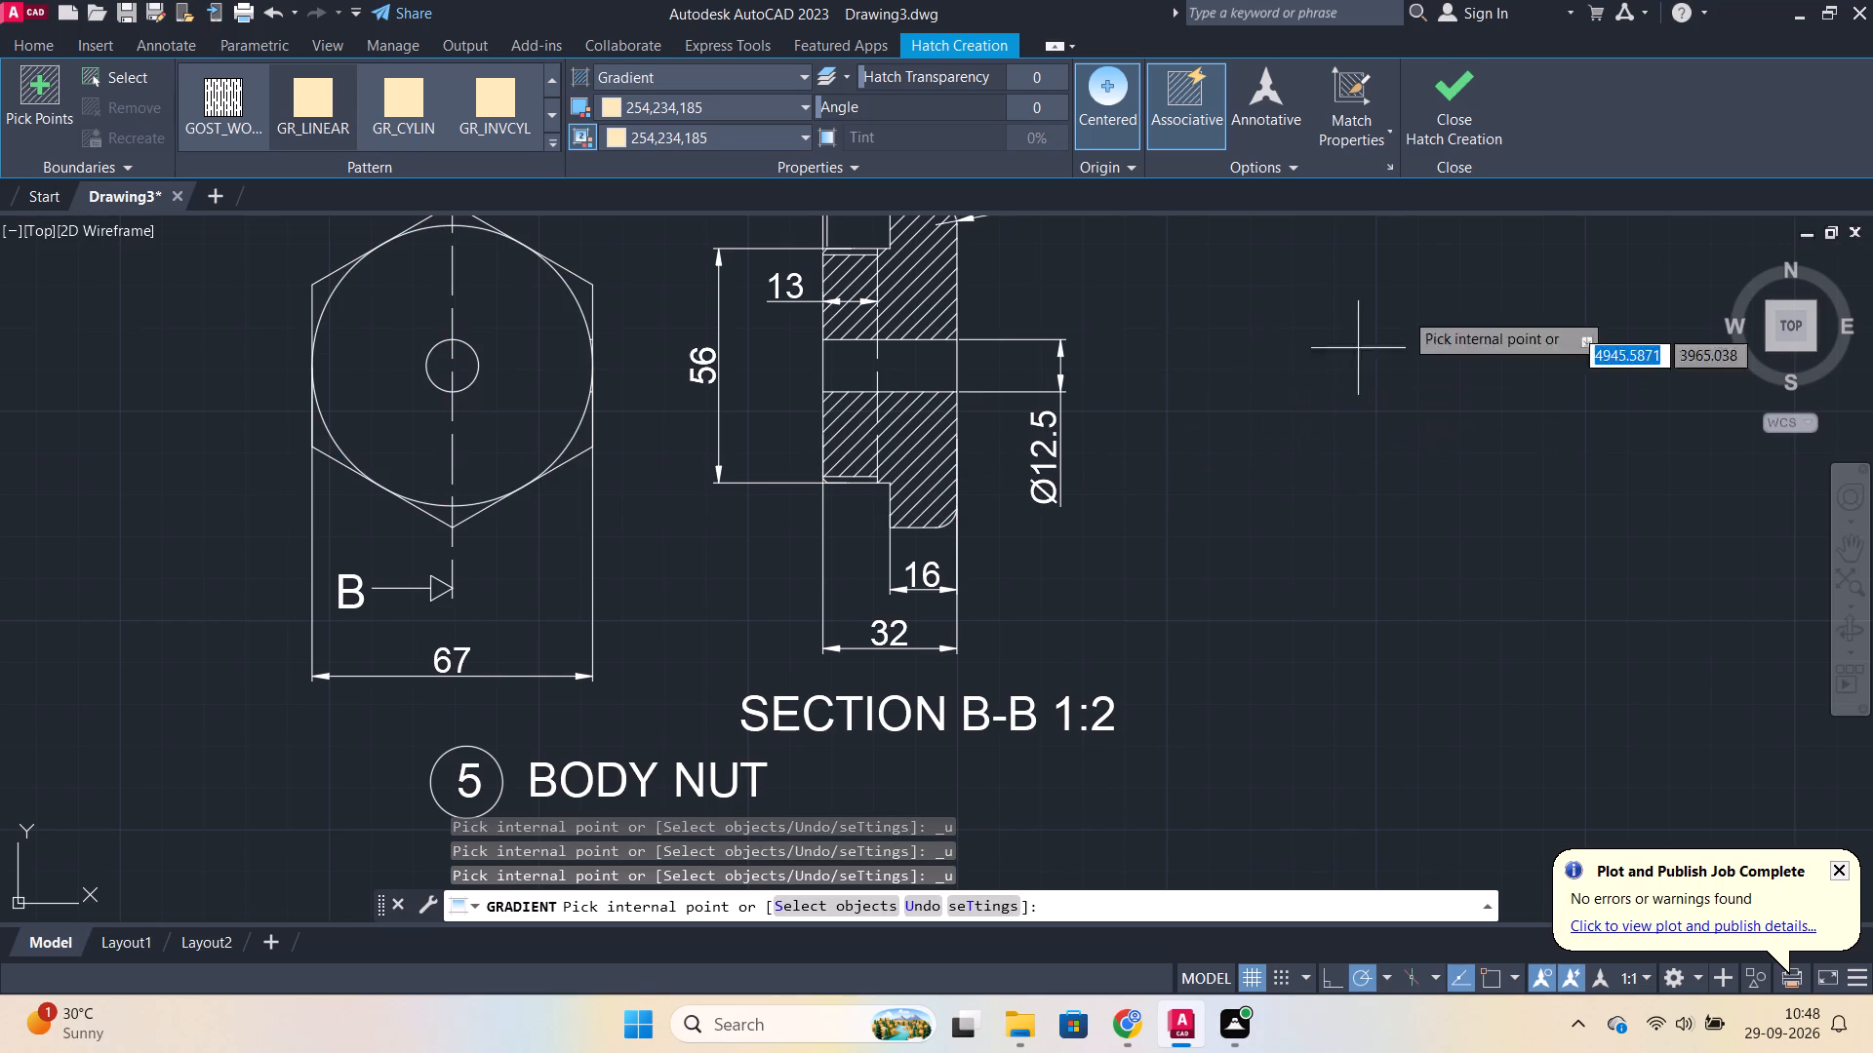
pyautogui.click(1426, 131)
# Save the drawing in Documents under the file name SAFE VALVE.
pyautogui.scroll(-1, 1206, 492)
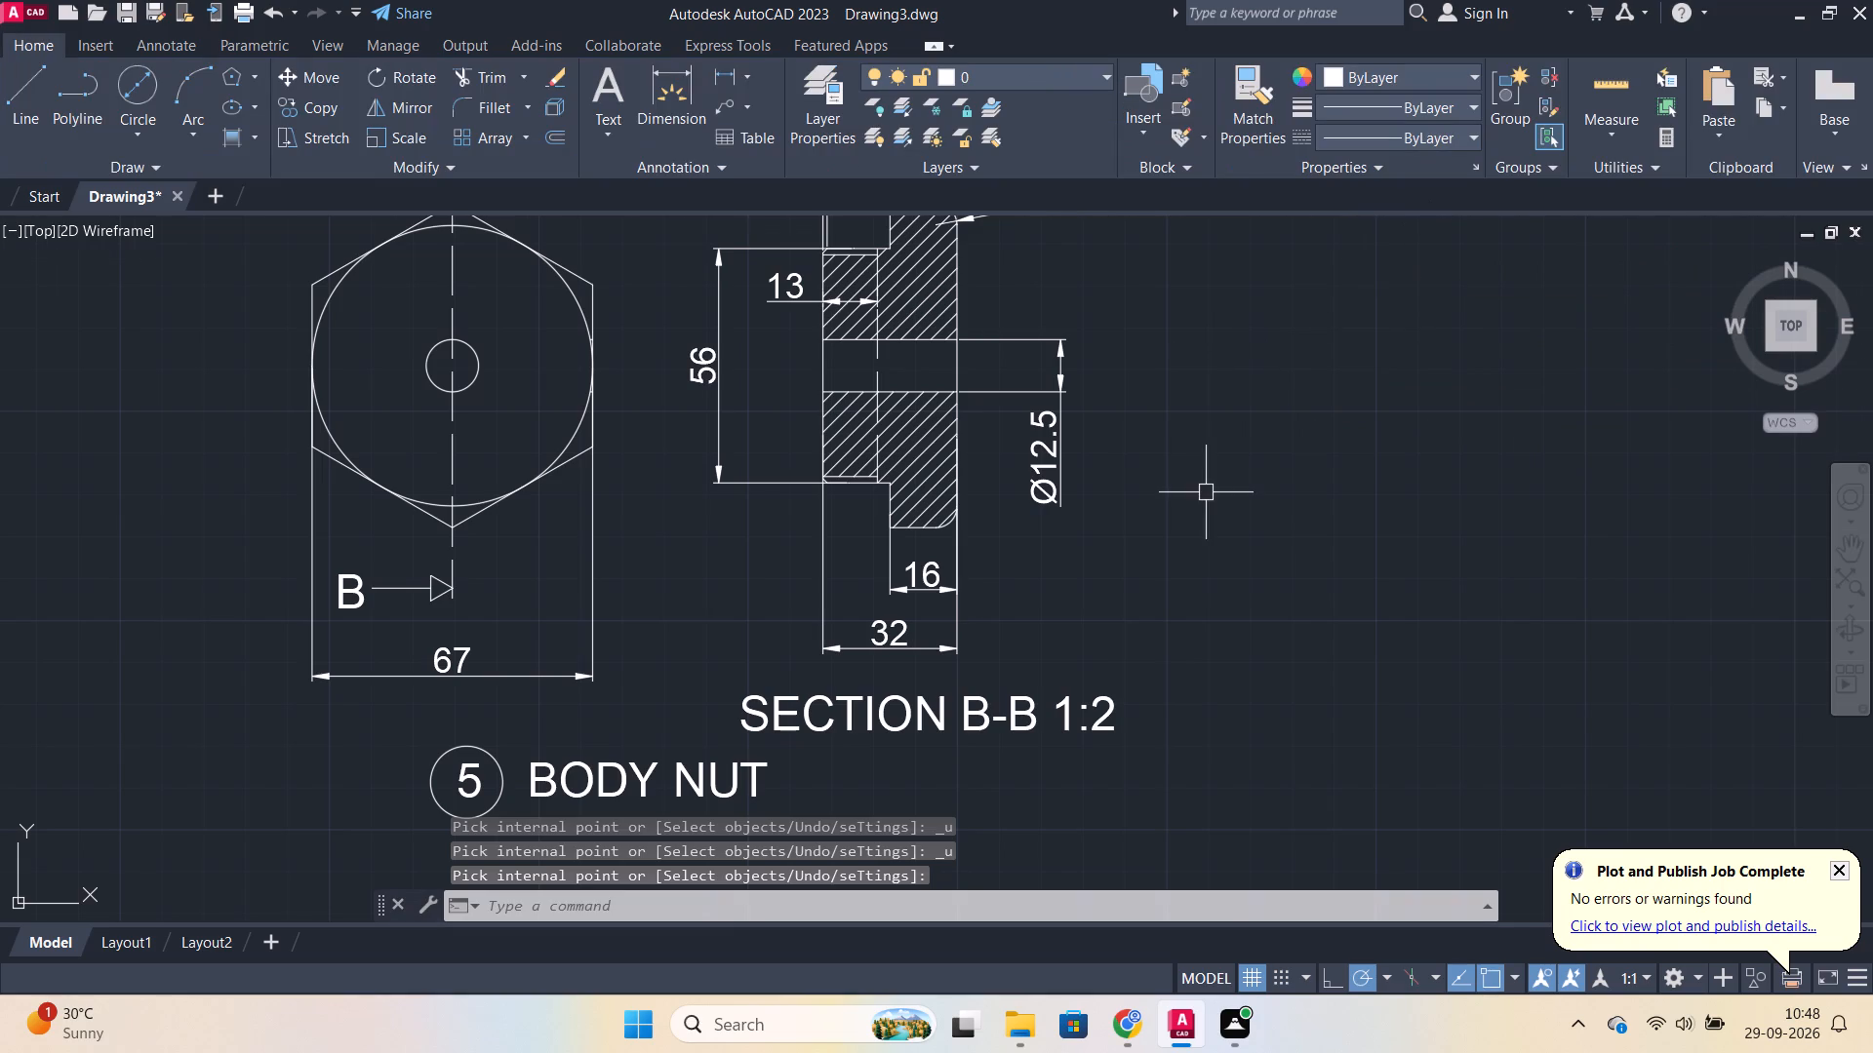
pyautogui.scroll(-2, 1262, 445)
pyautogui.moveTo(1273, 452); pyautogui.dragTo(1343, 637, button='middle')
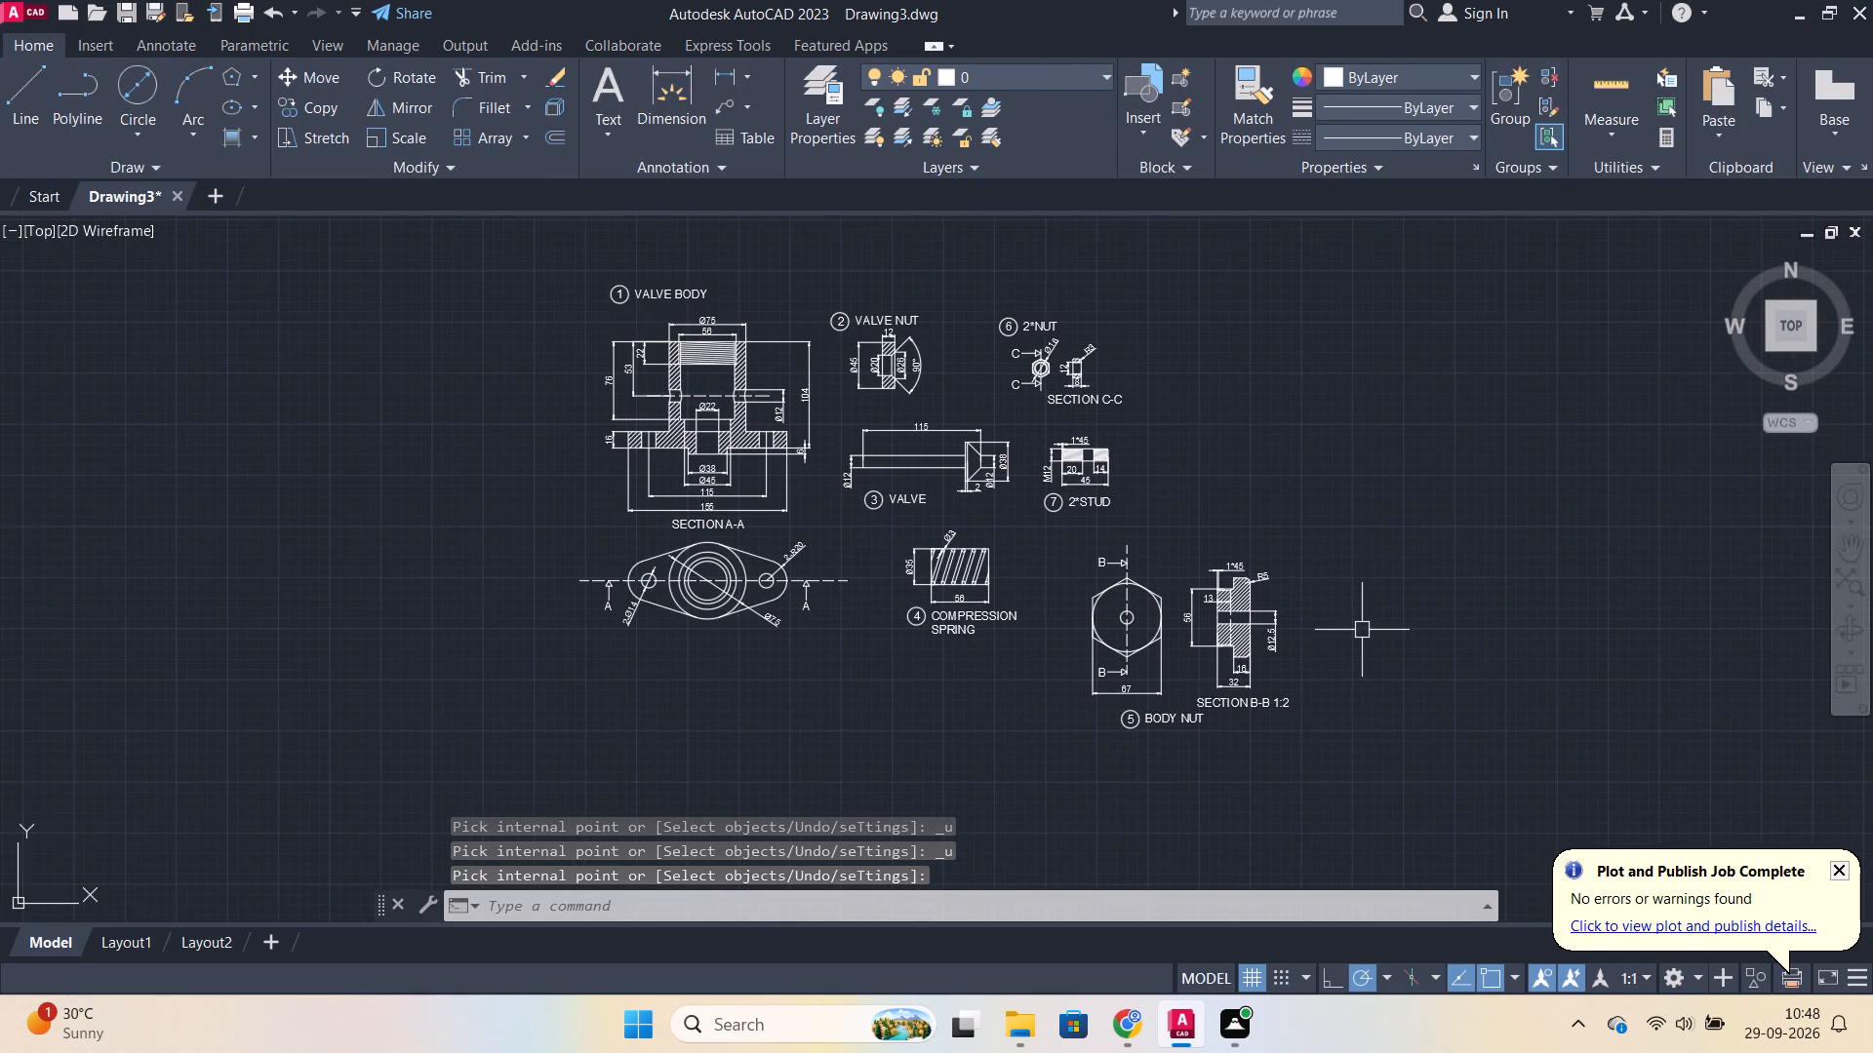
pyautogui.moveTo(1367, 633); pyautogui.dragTo(1357, 554, button='middle')
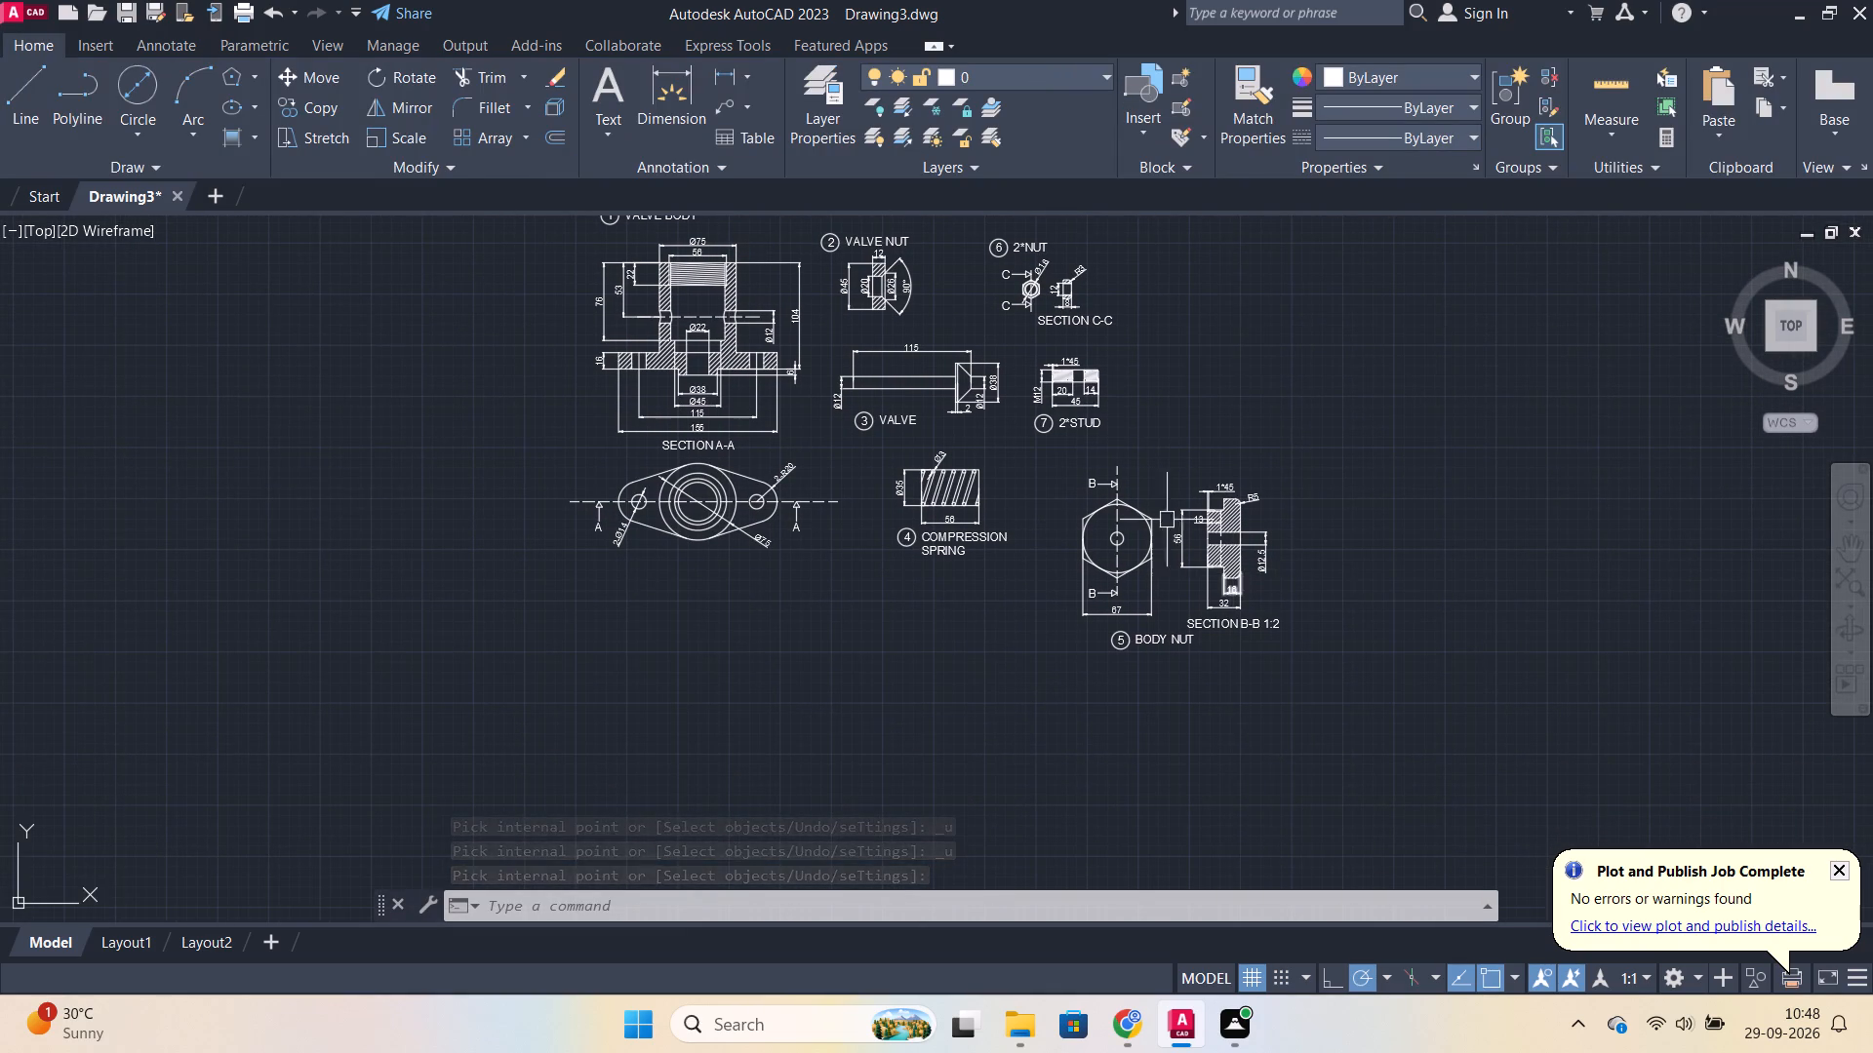
pyautogui.hotkey('ctrl', 's')
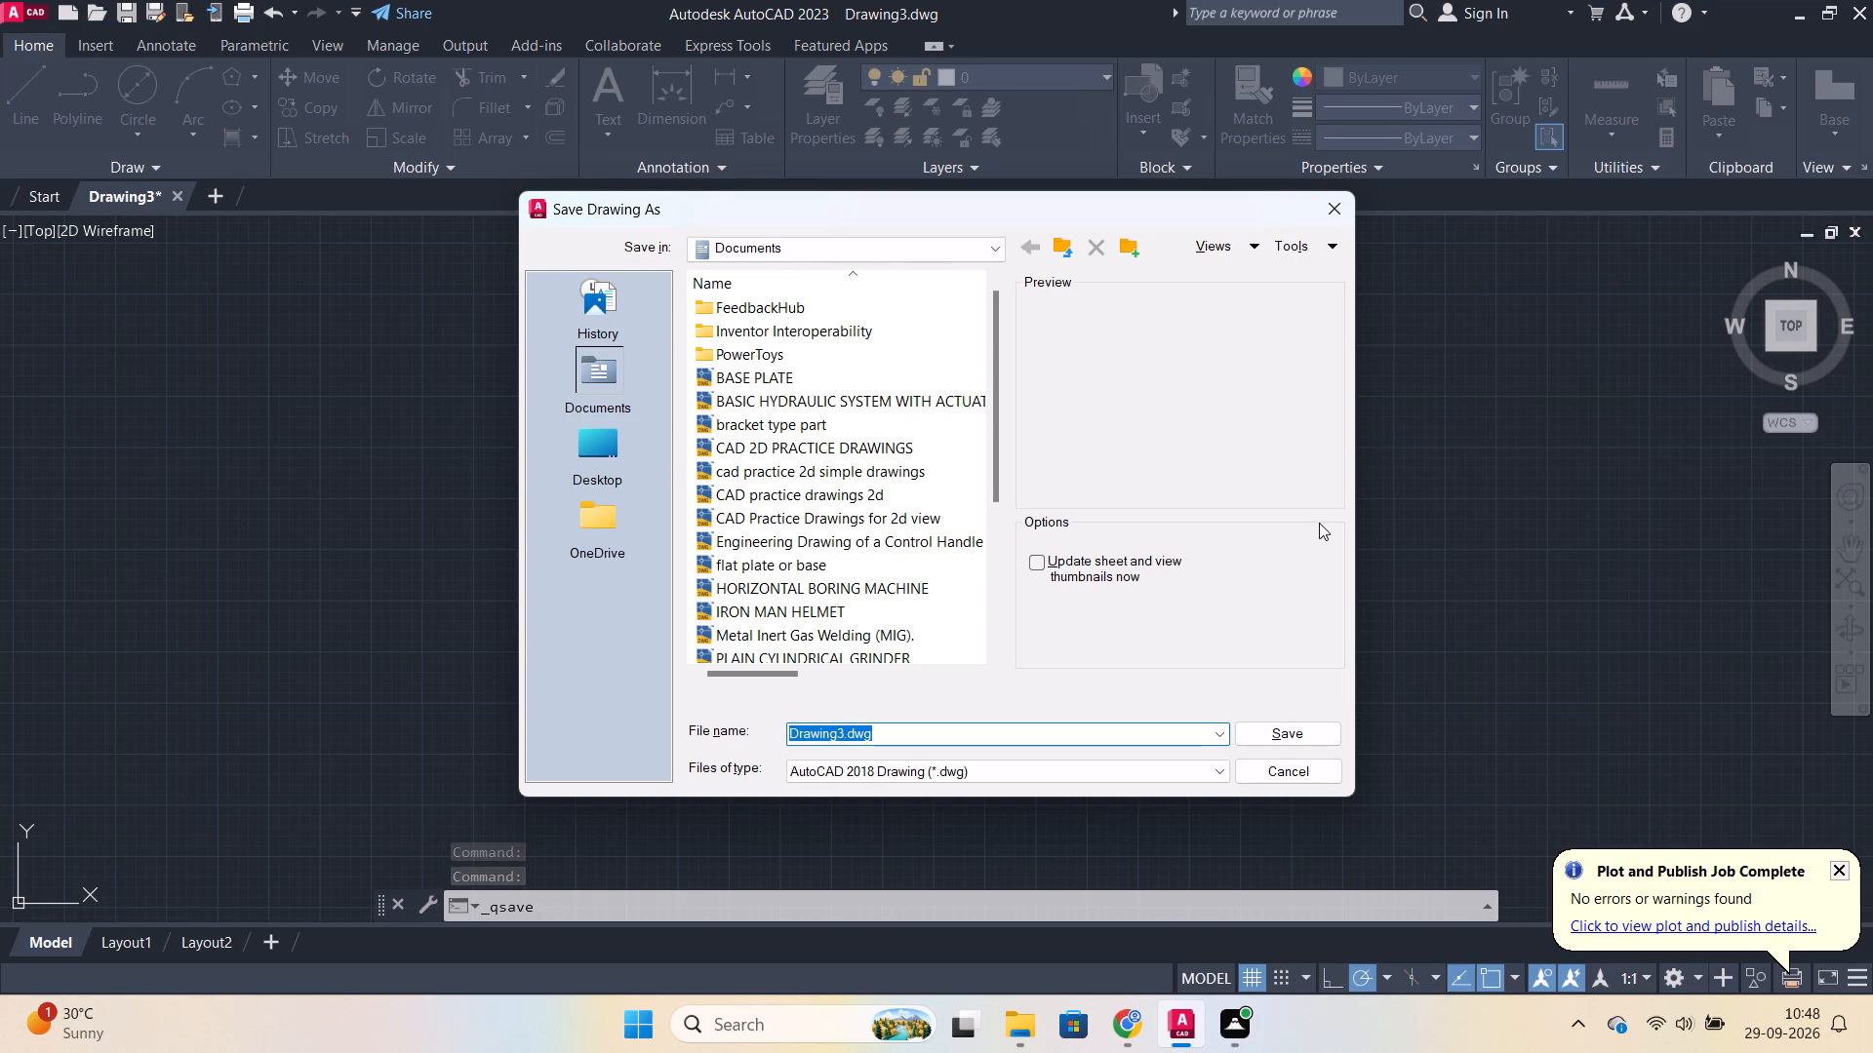
pyautogui.write('SAFE')
pyautogui.press('space')
pyautogui.write('VALVE')
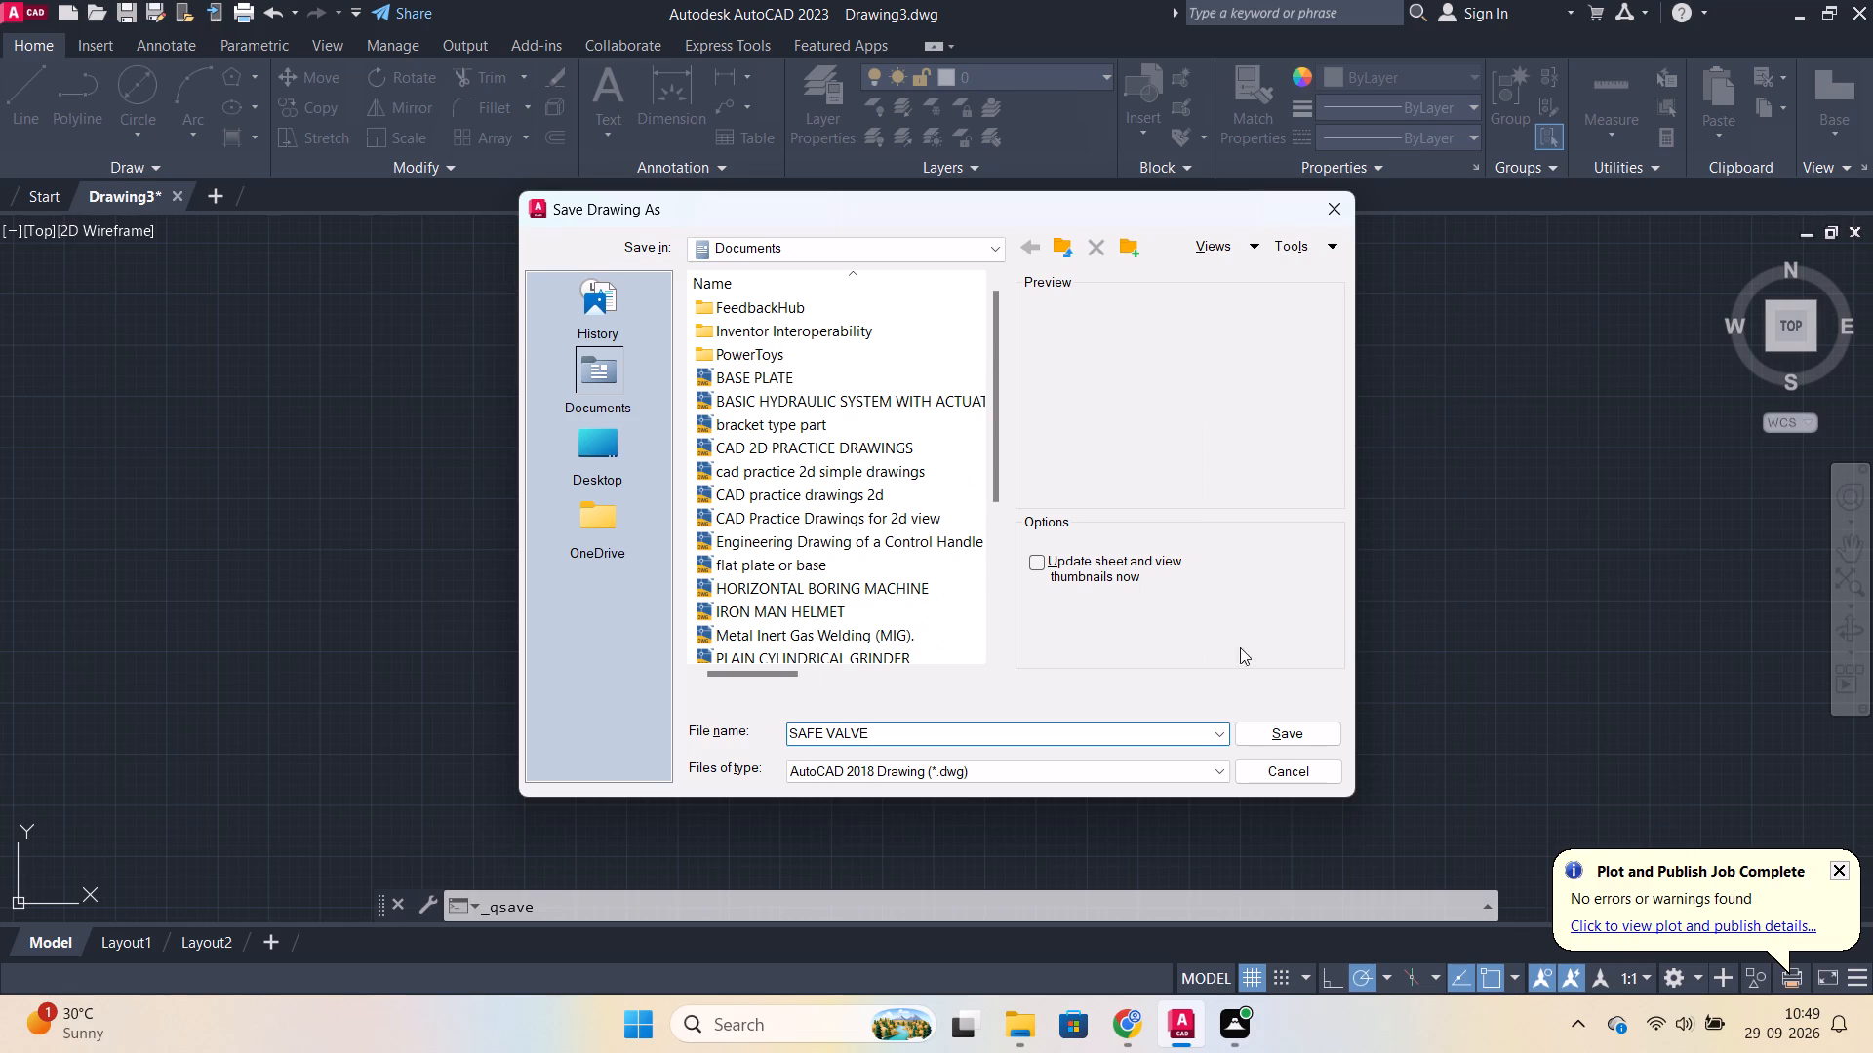
pyautogui.click(1249, 724)
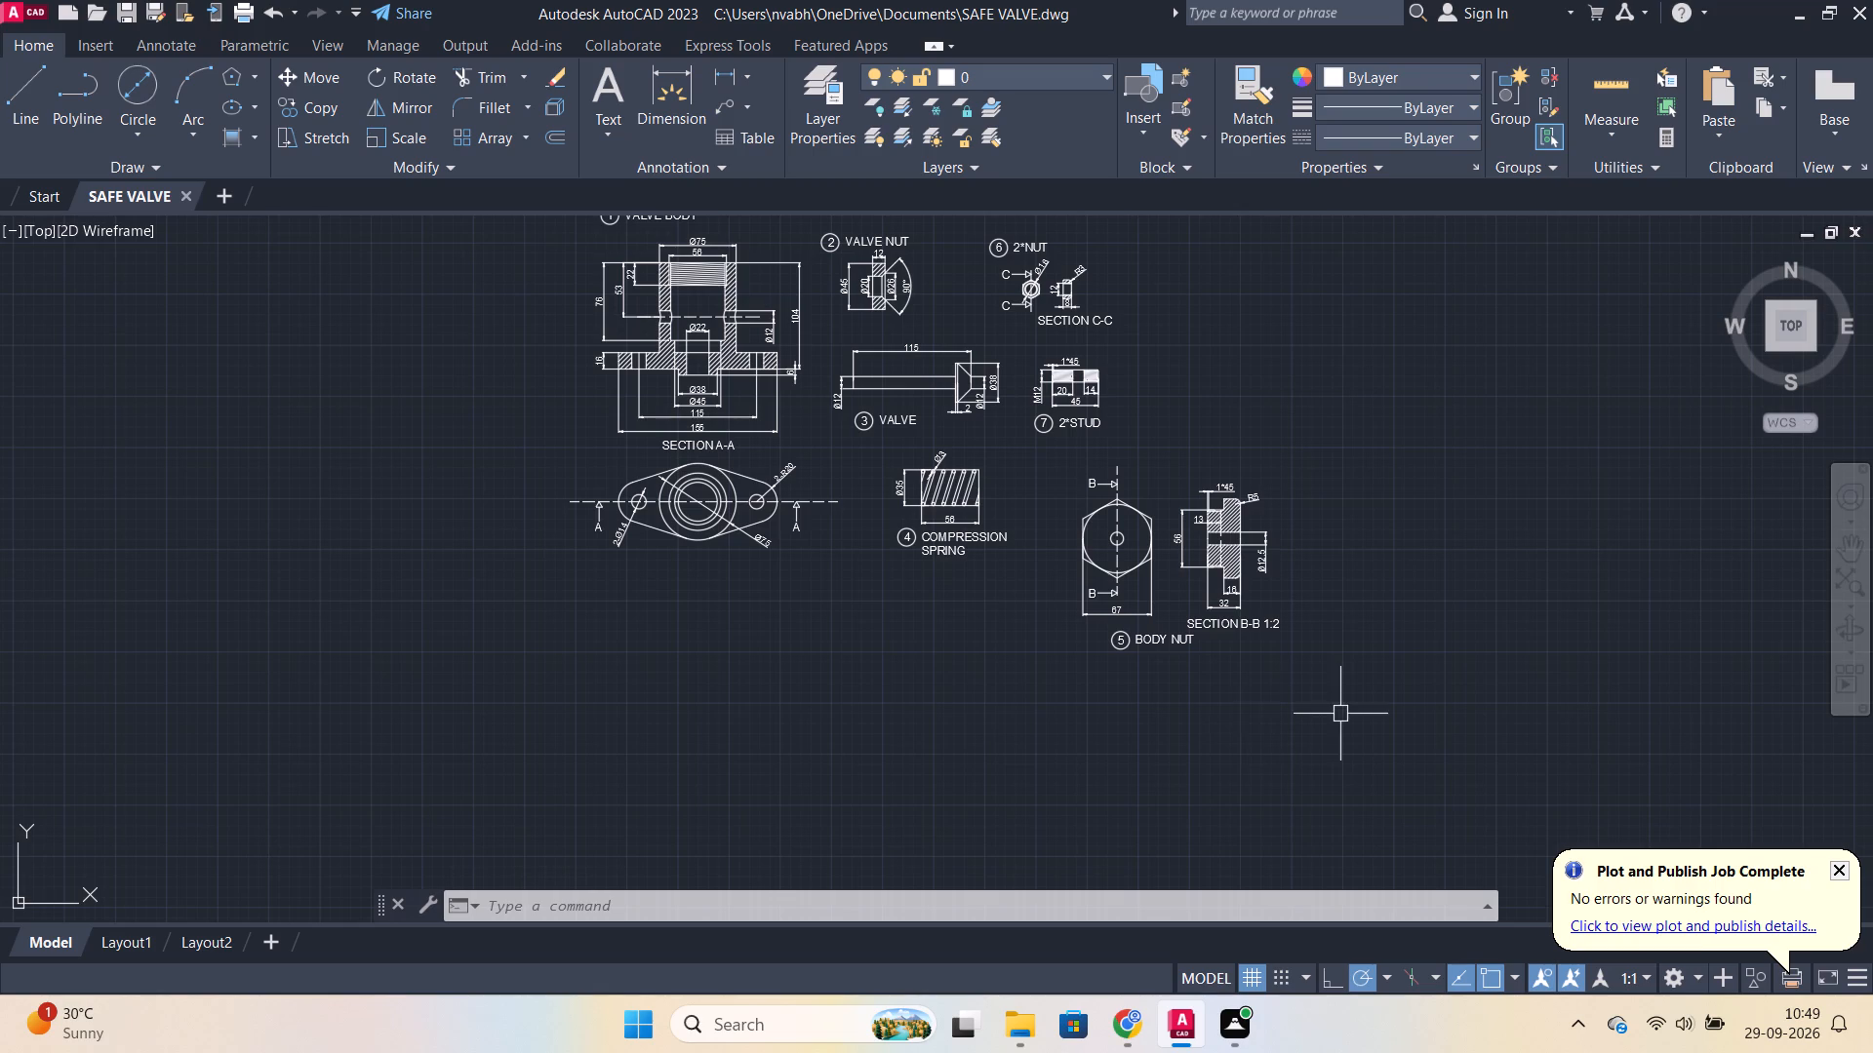
pyautogui.moveTo(1333, 426); pyautogui.dragTo(1300, 599, button='middle')
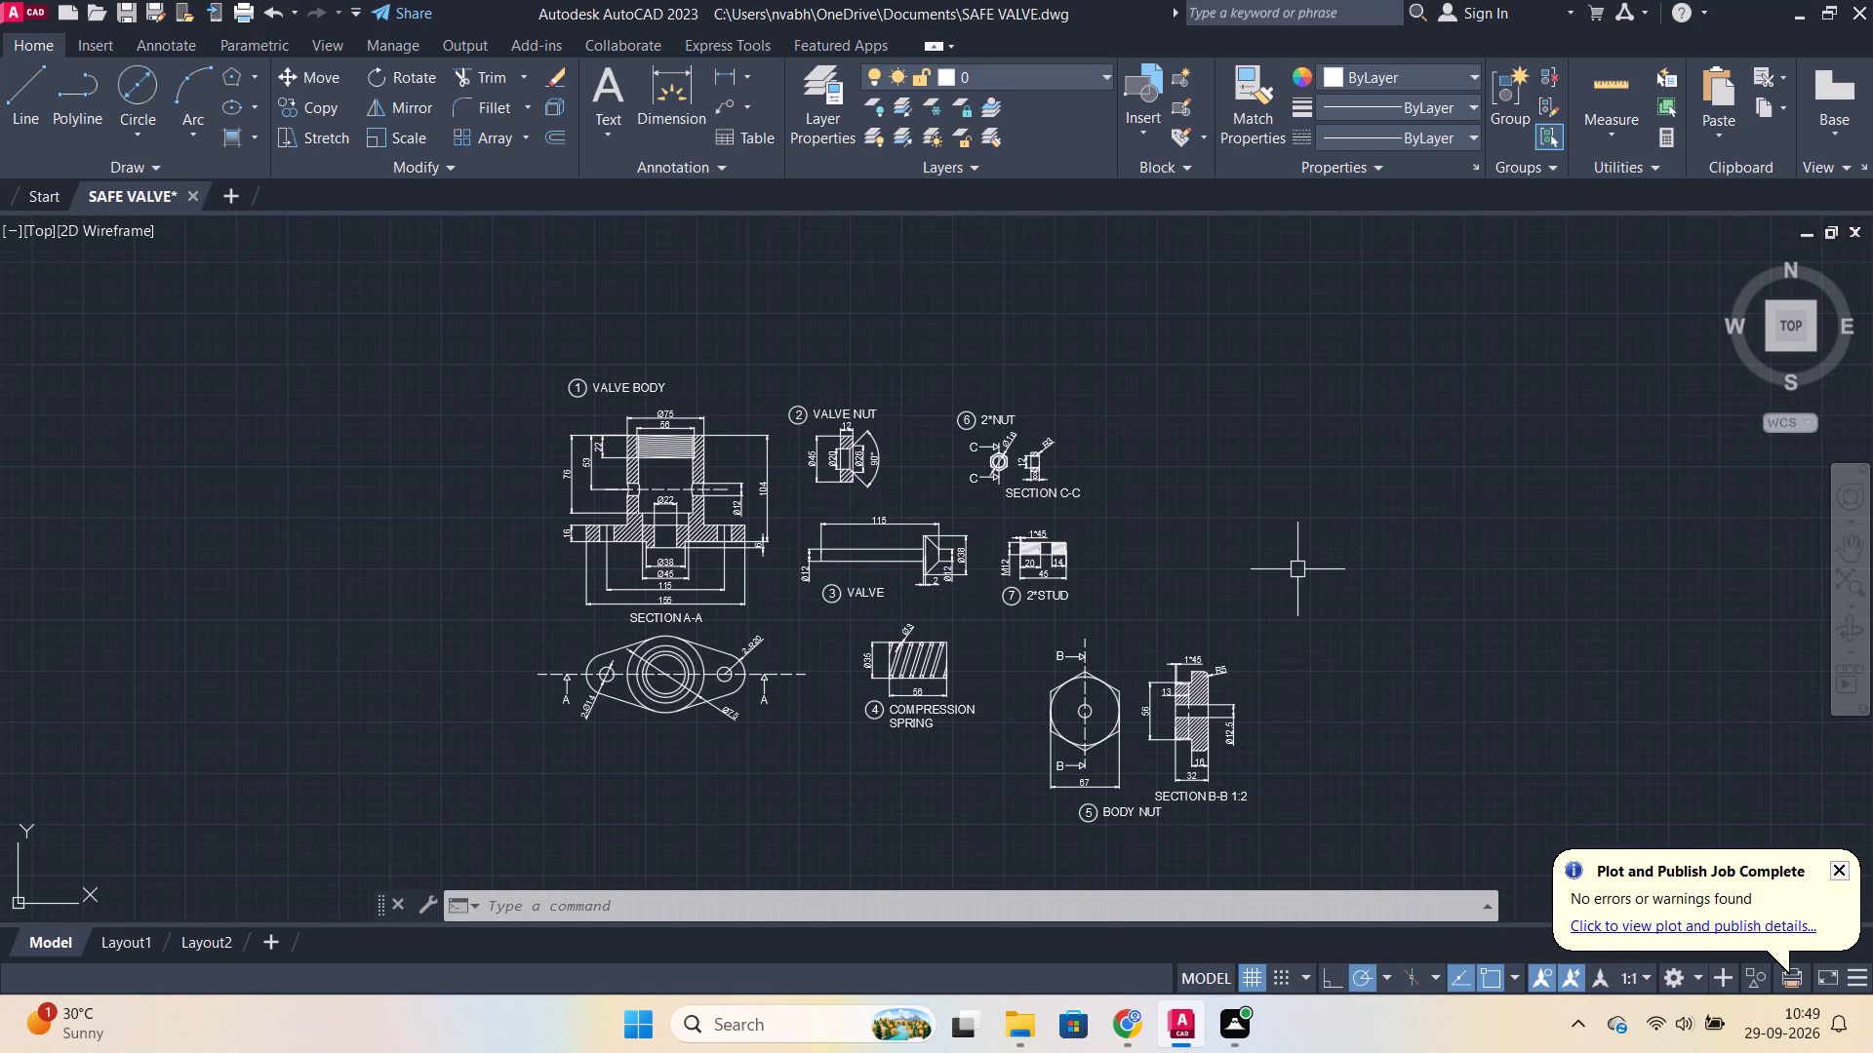
pyautogui.hotkey('ctrl', 's')
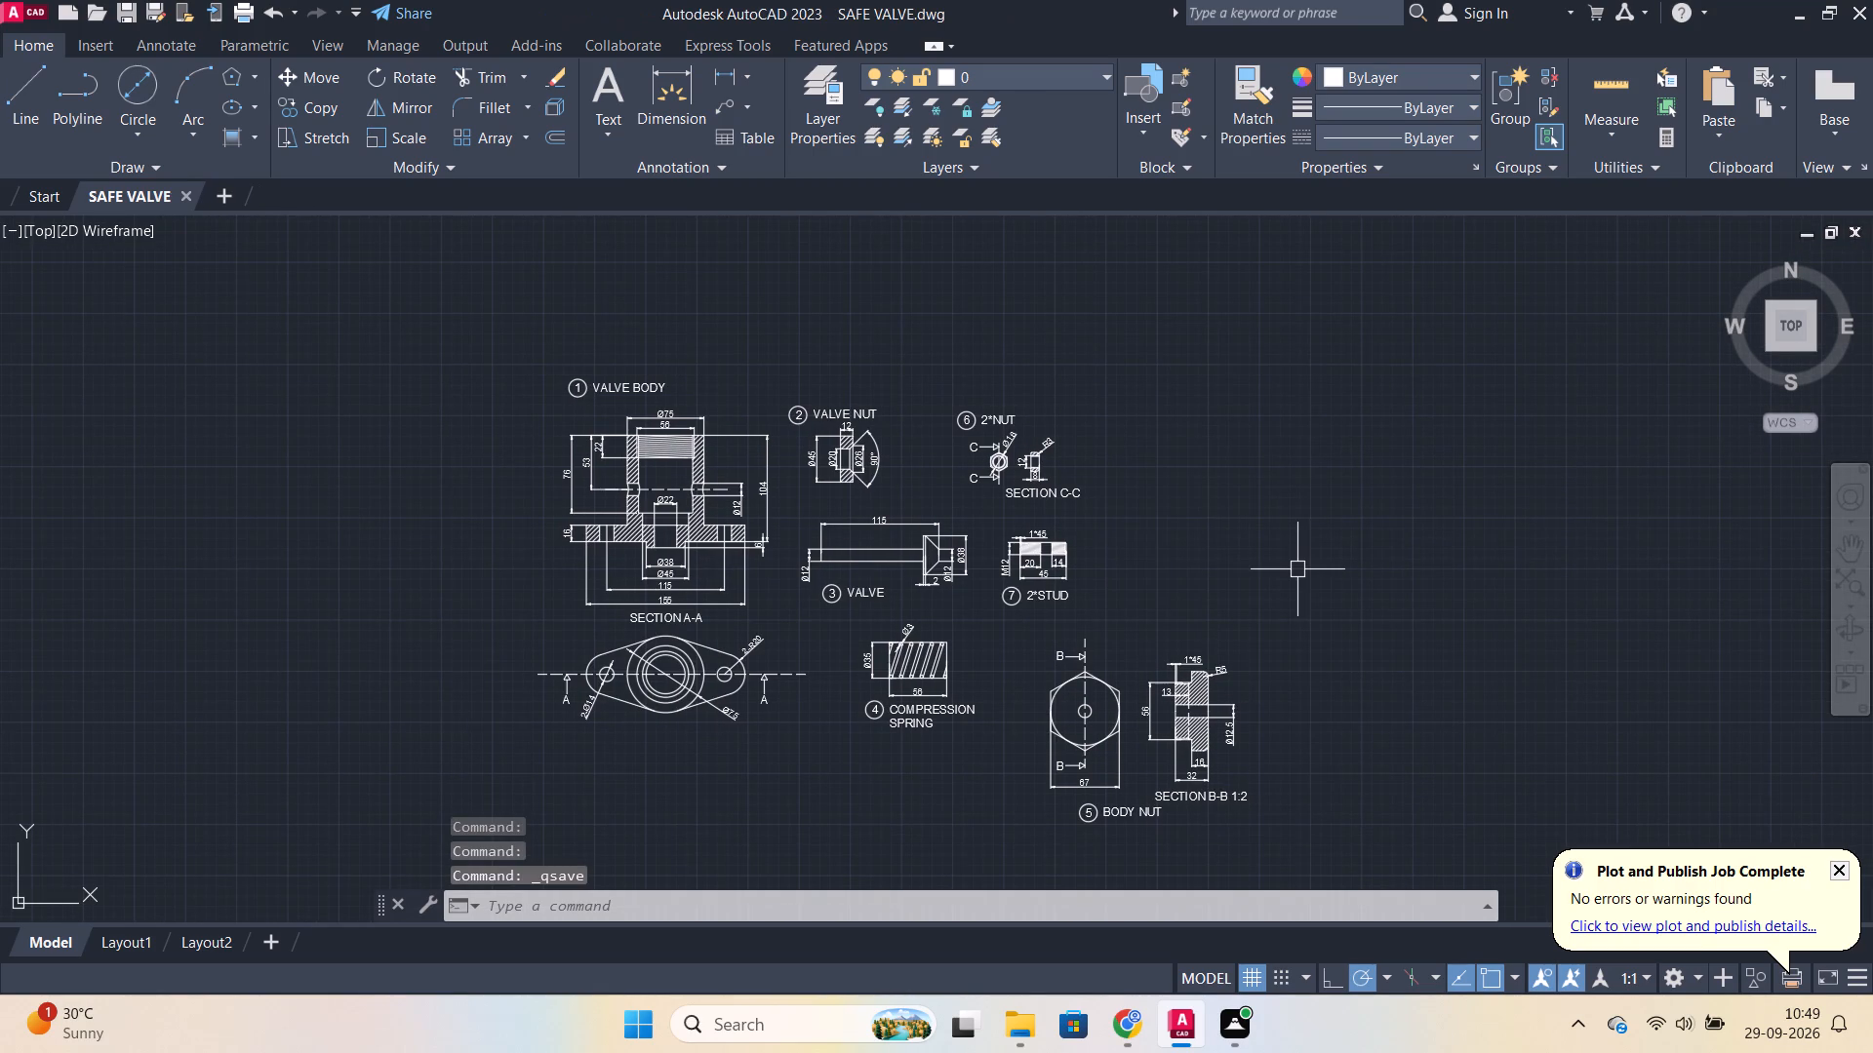
# Turn off log file recording with LOGFILEOFF and save the drawing again.
pyautogui.write('LO')
pyautogui.press('g')
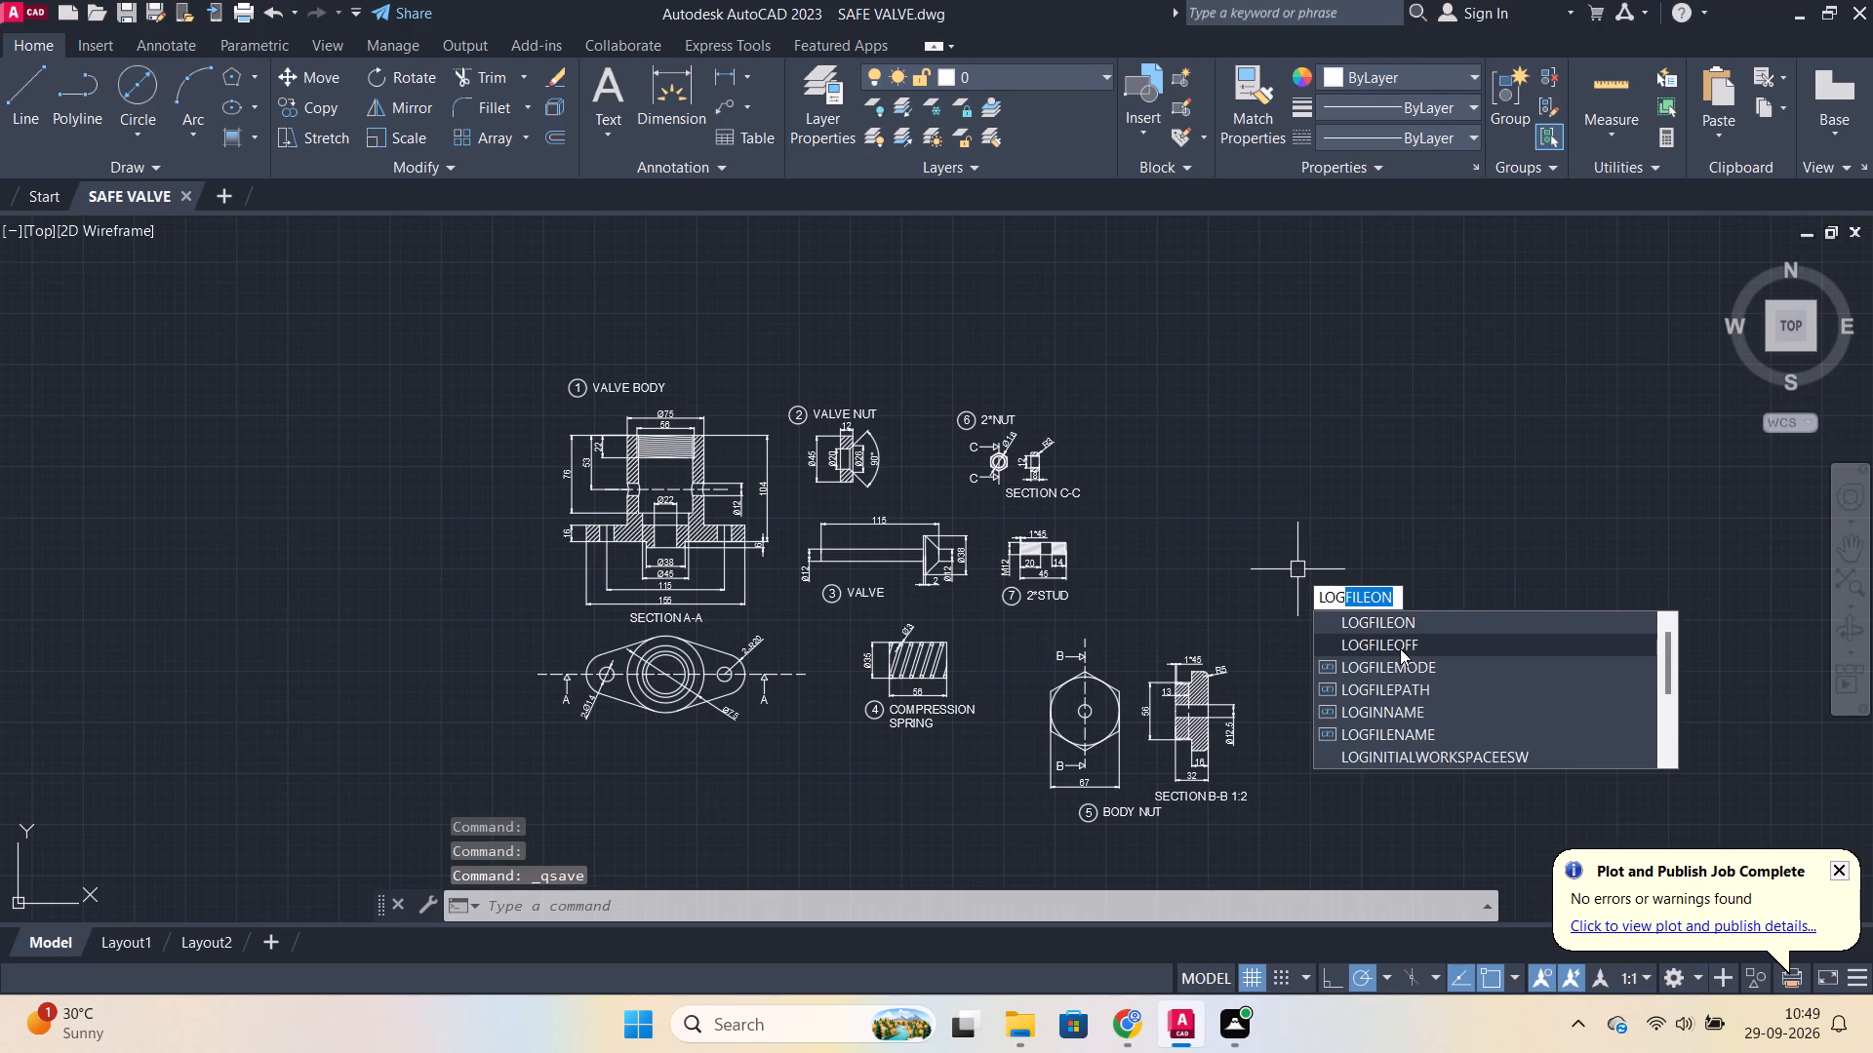
pyautogui.click(1400, 648)
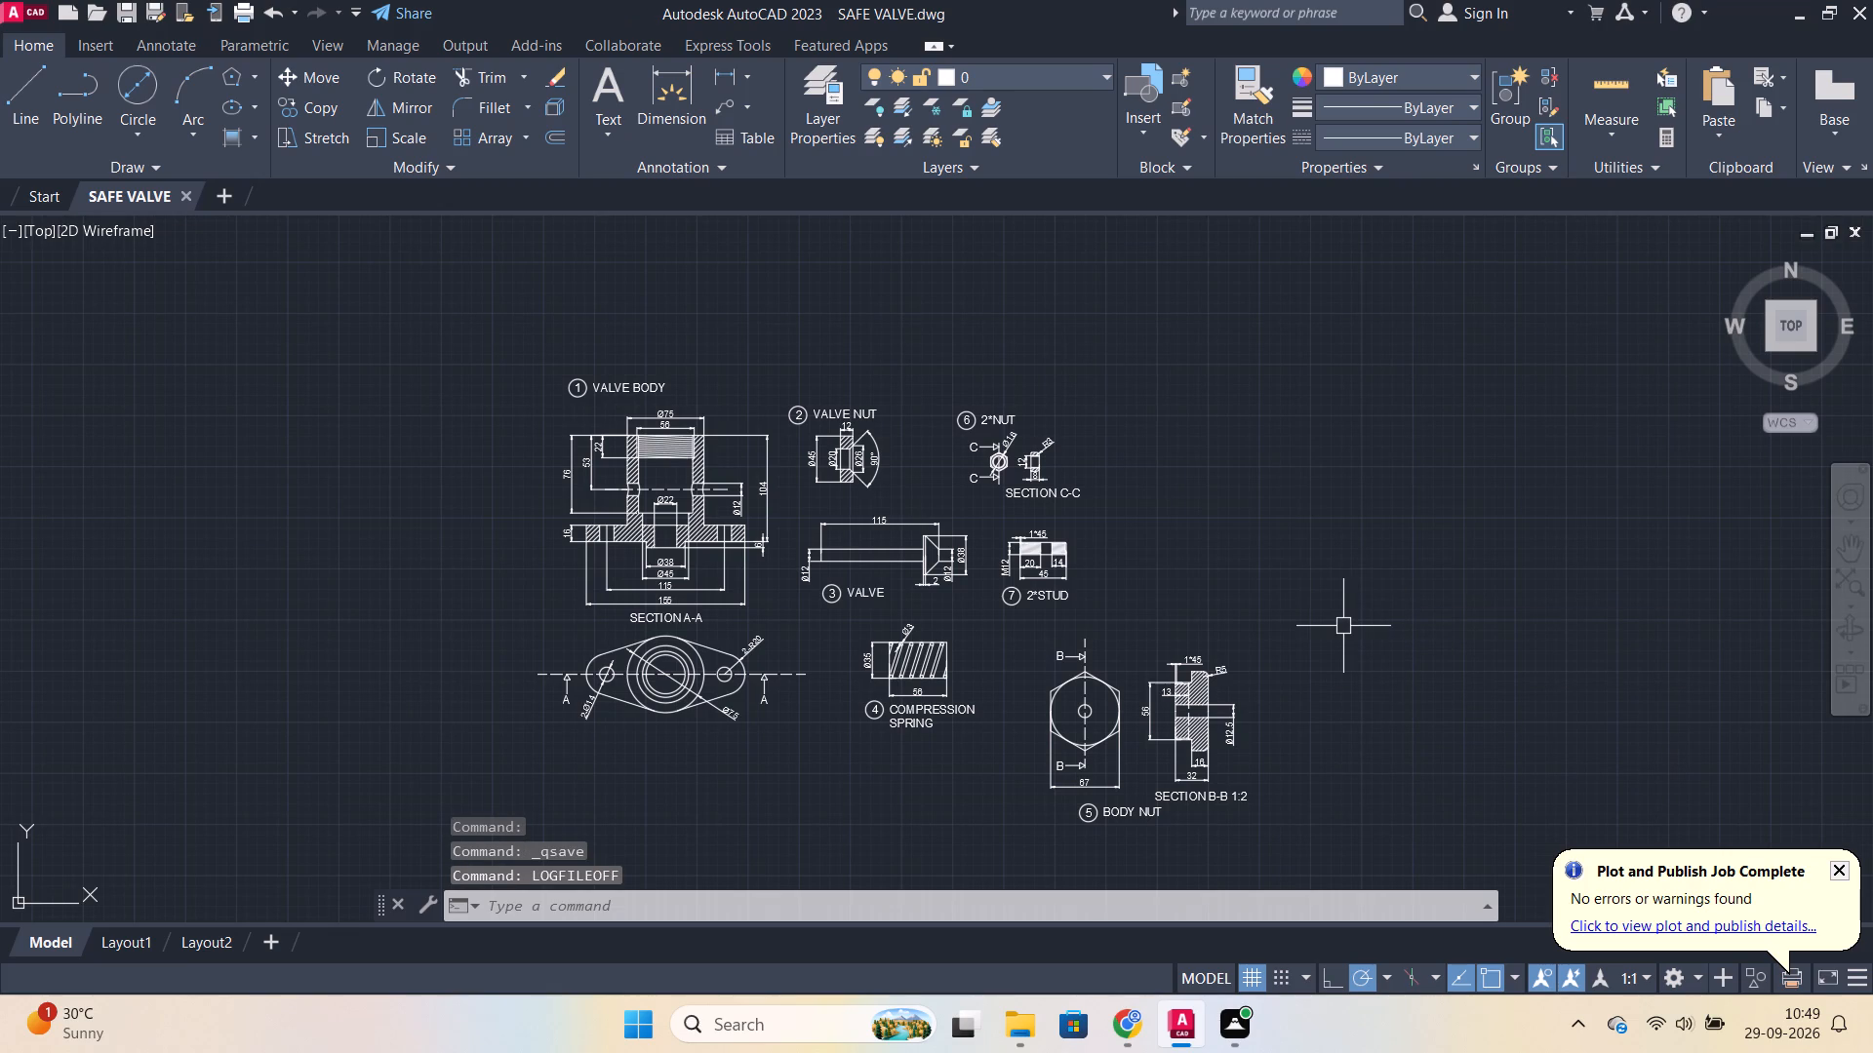
pyautogui.hotkey('ctrl', 's')
# Set up a plot using DWG To PDF.pc3 on ISO A4 (297.00 x 210.00 MM) paper in landscape orientation.
pyautogui.write('PLOT')
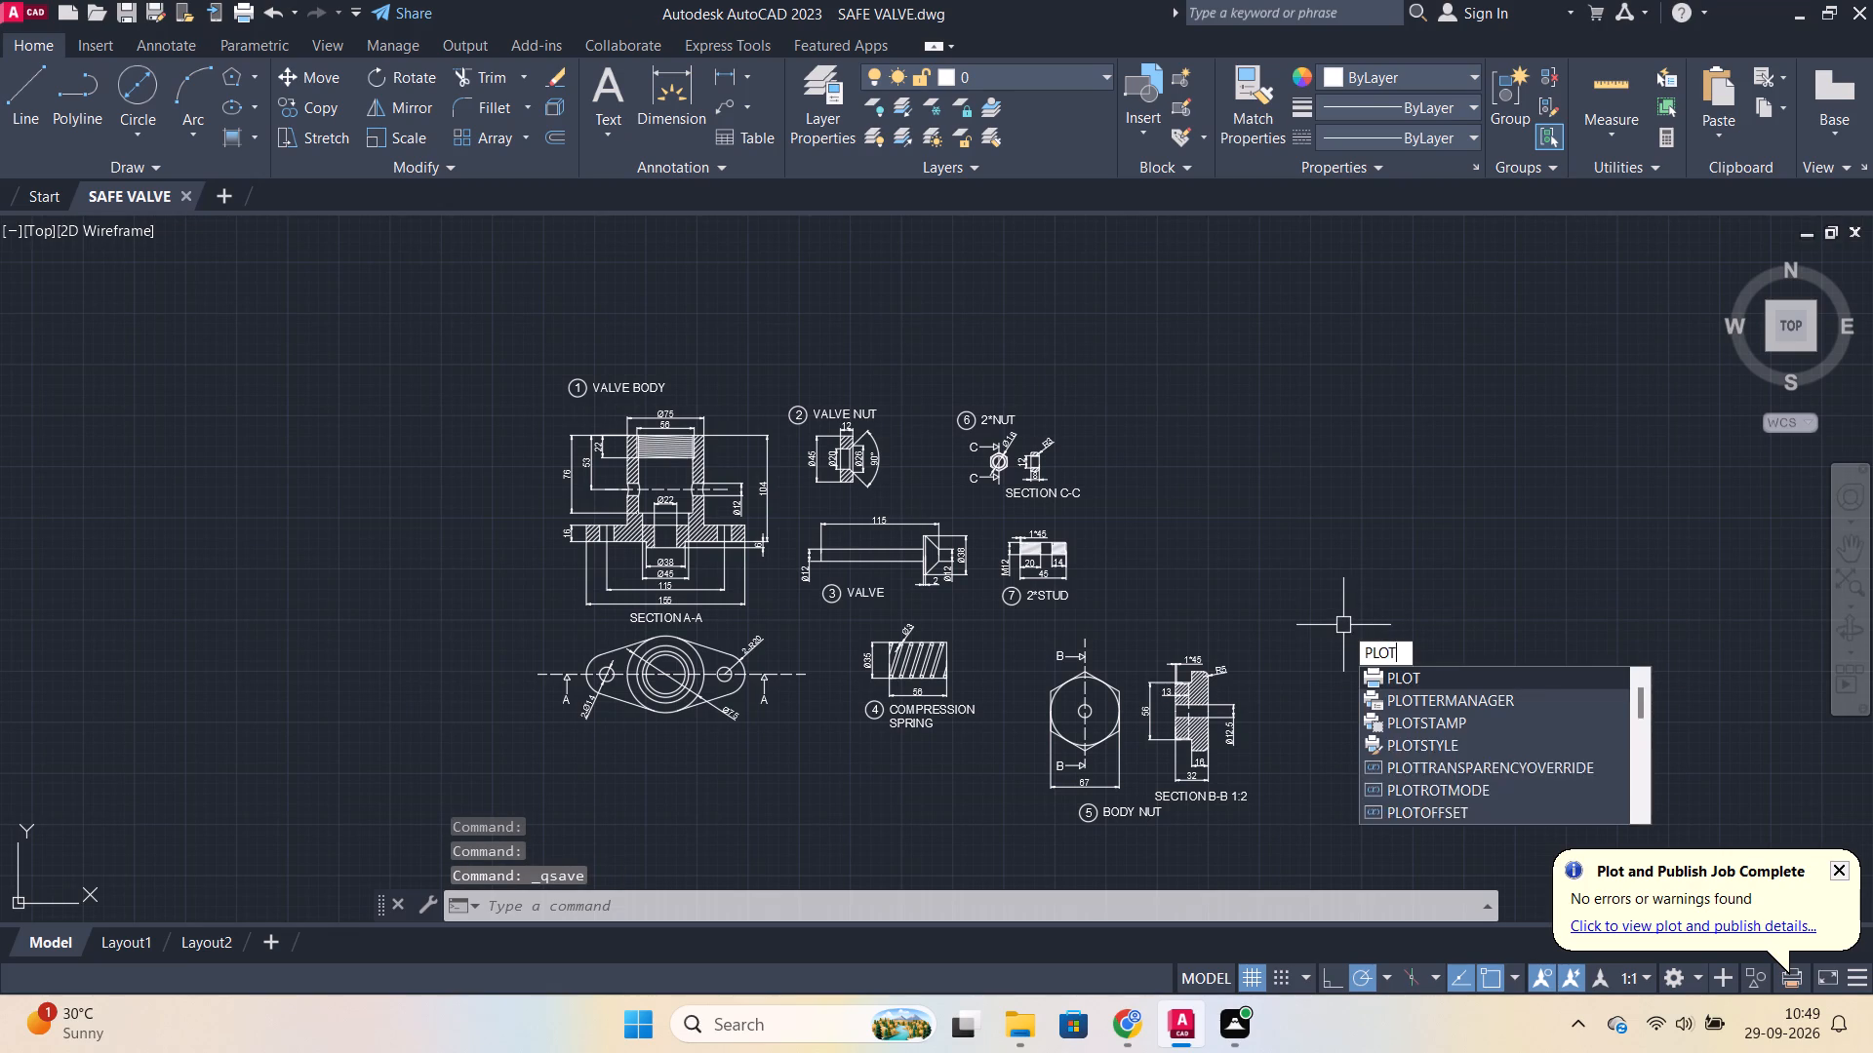
pyautogui.click(1417, 668)
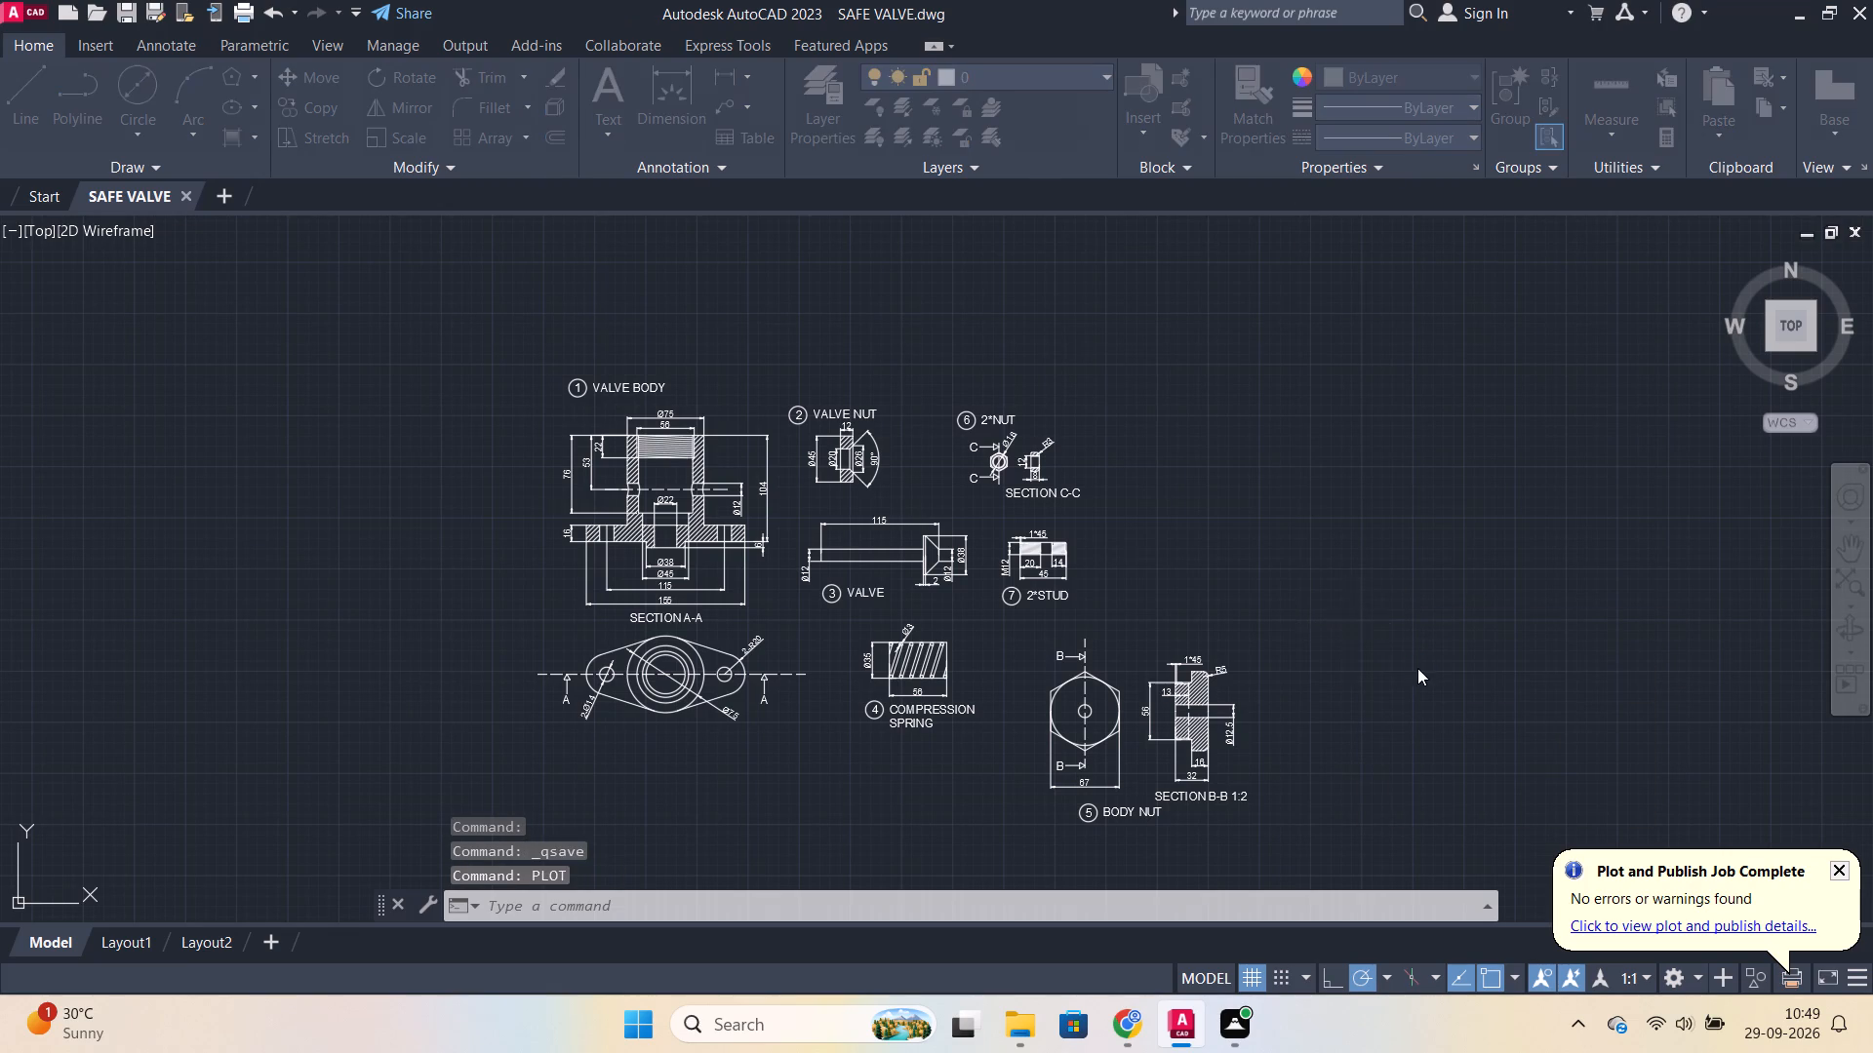
pyautogui.click(857, 331)
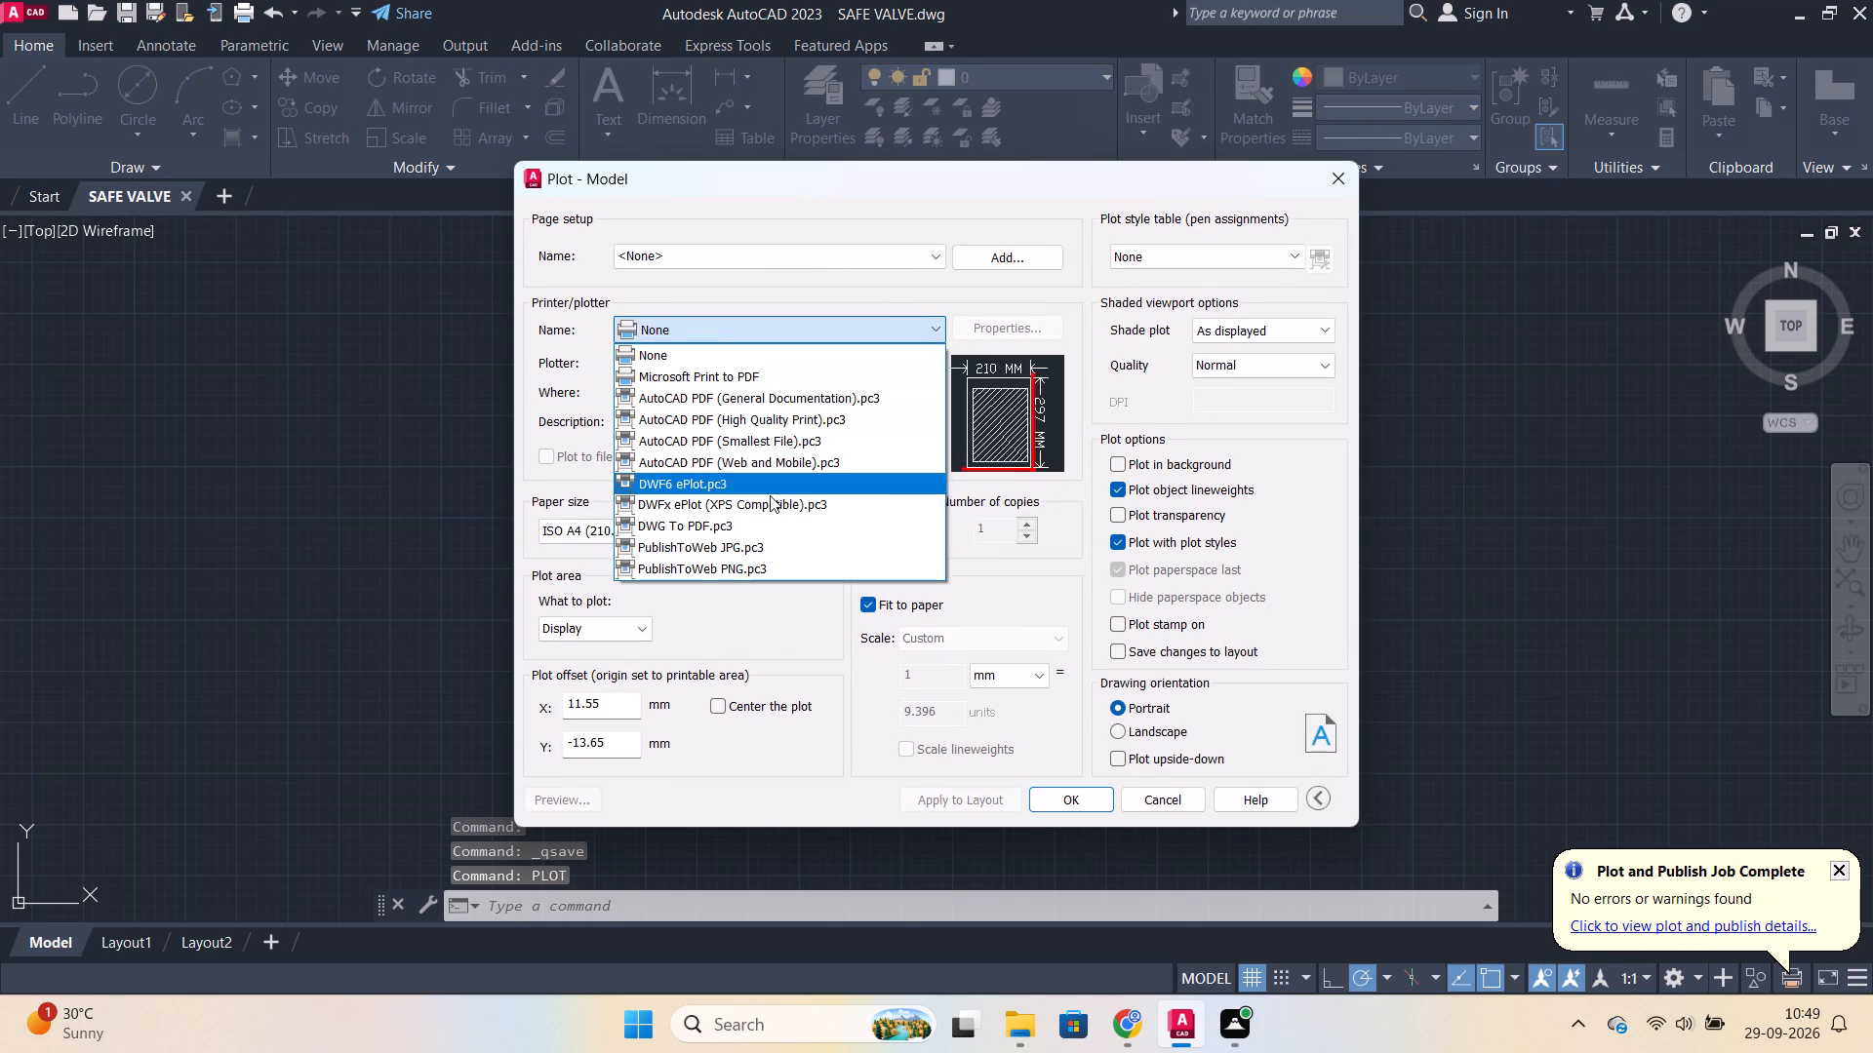
pyautogui.click(744, 525)
pyautogui.click(743, 541)
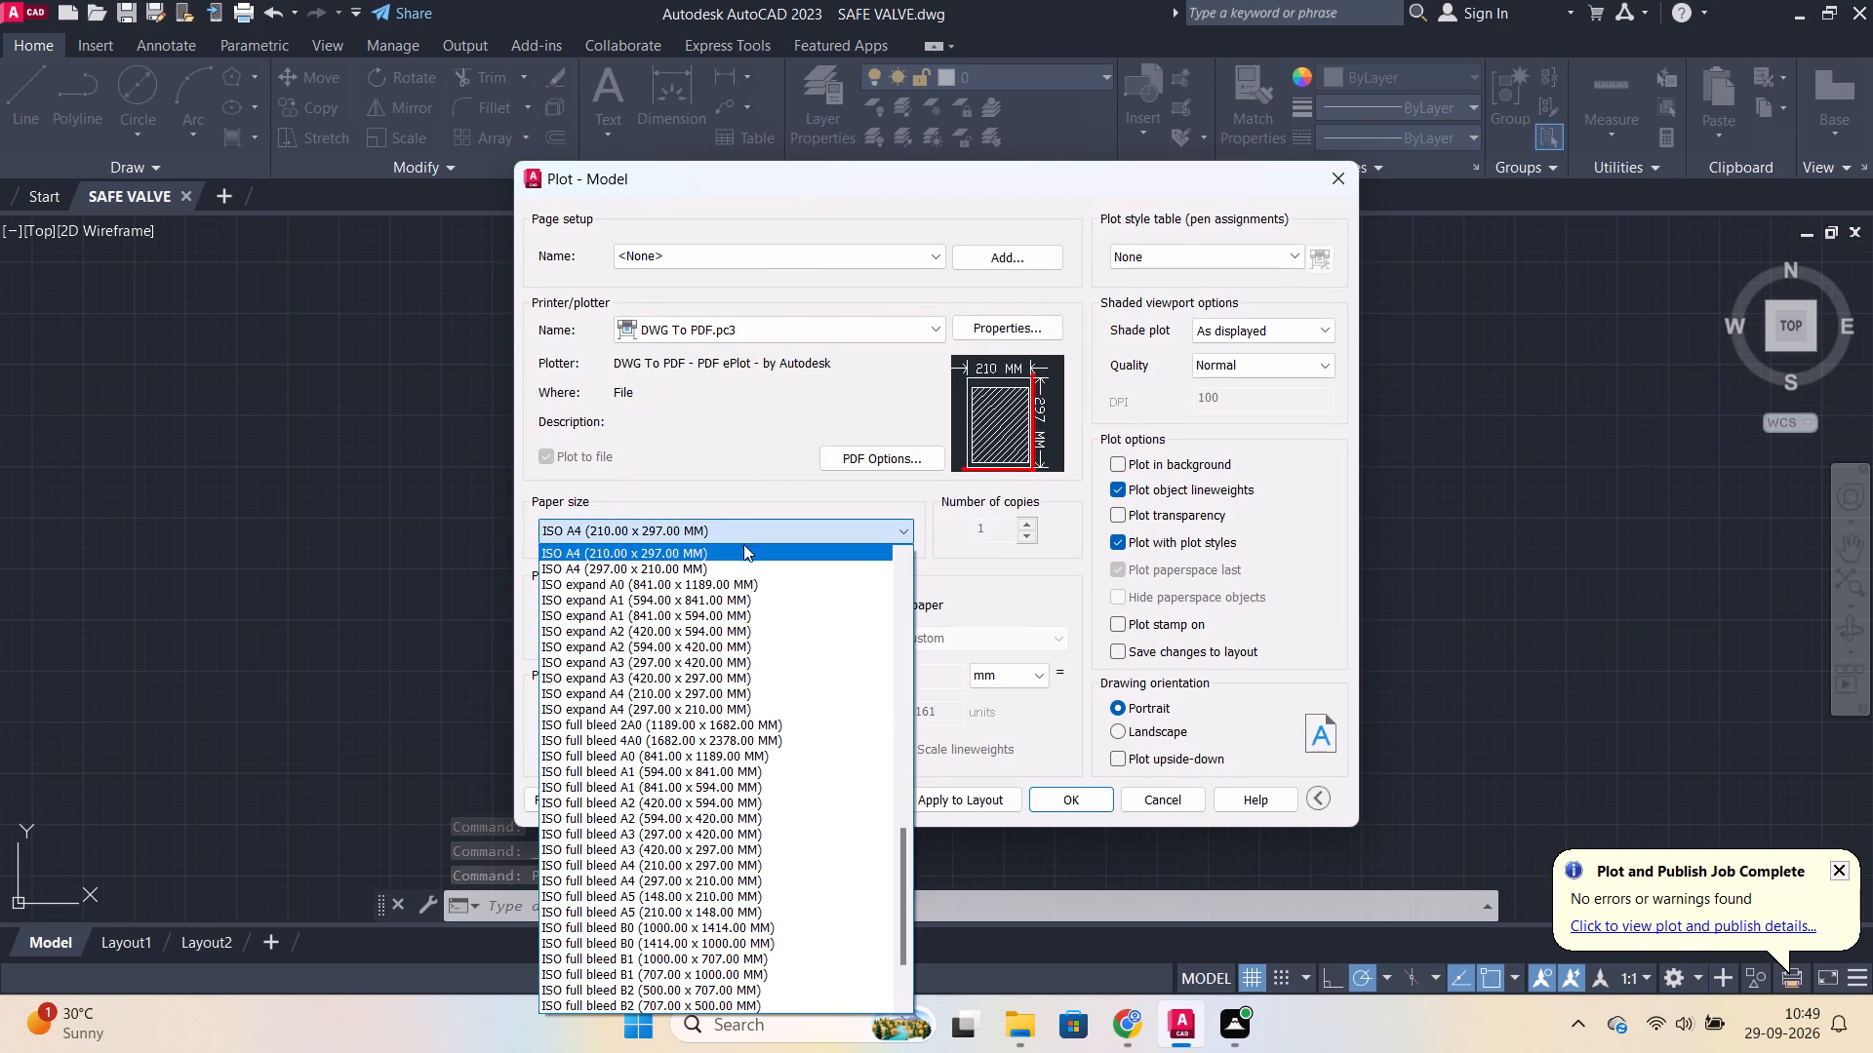
pyautogui.click(722, 565)
pyautogui.click(1111, 740)
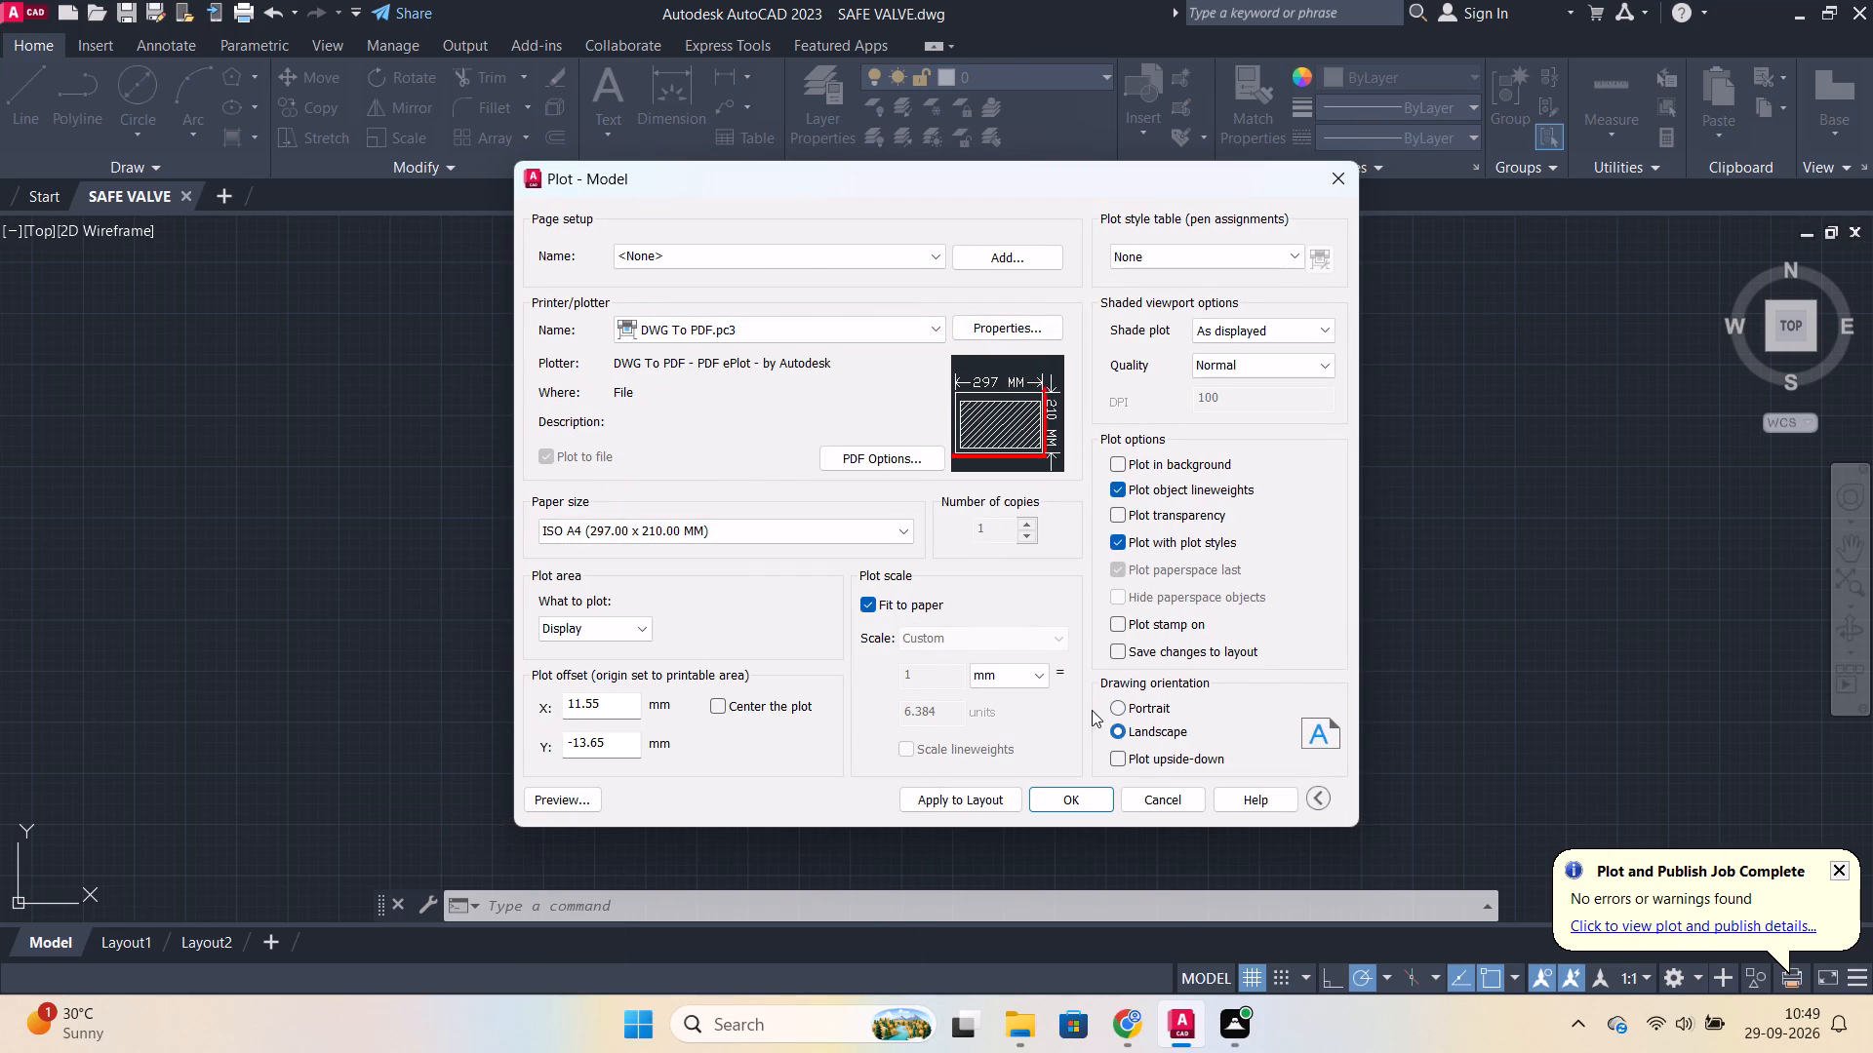
# Set the plot area to a window around all the part drawings and save the plot as SAFE VALVE-Model.pdf.
pyautogui.click(645, 624)
pyautogui.click(621, 702)
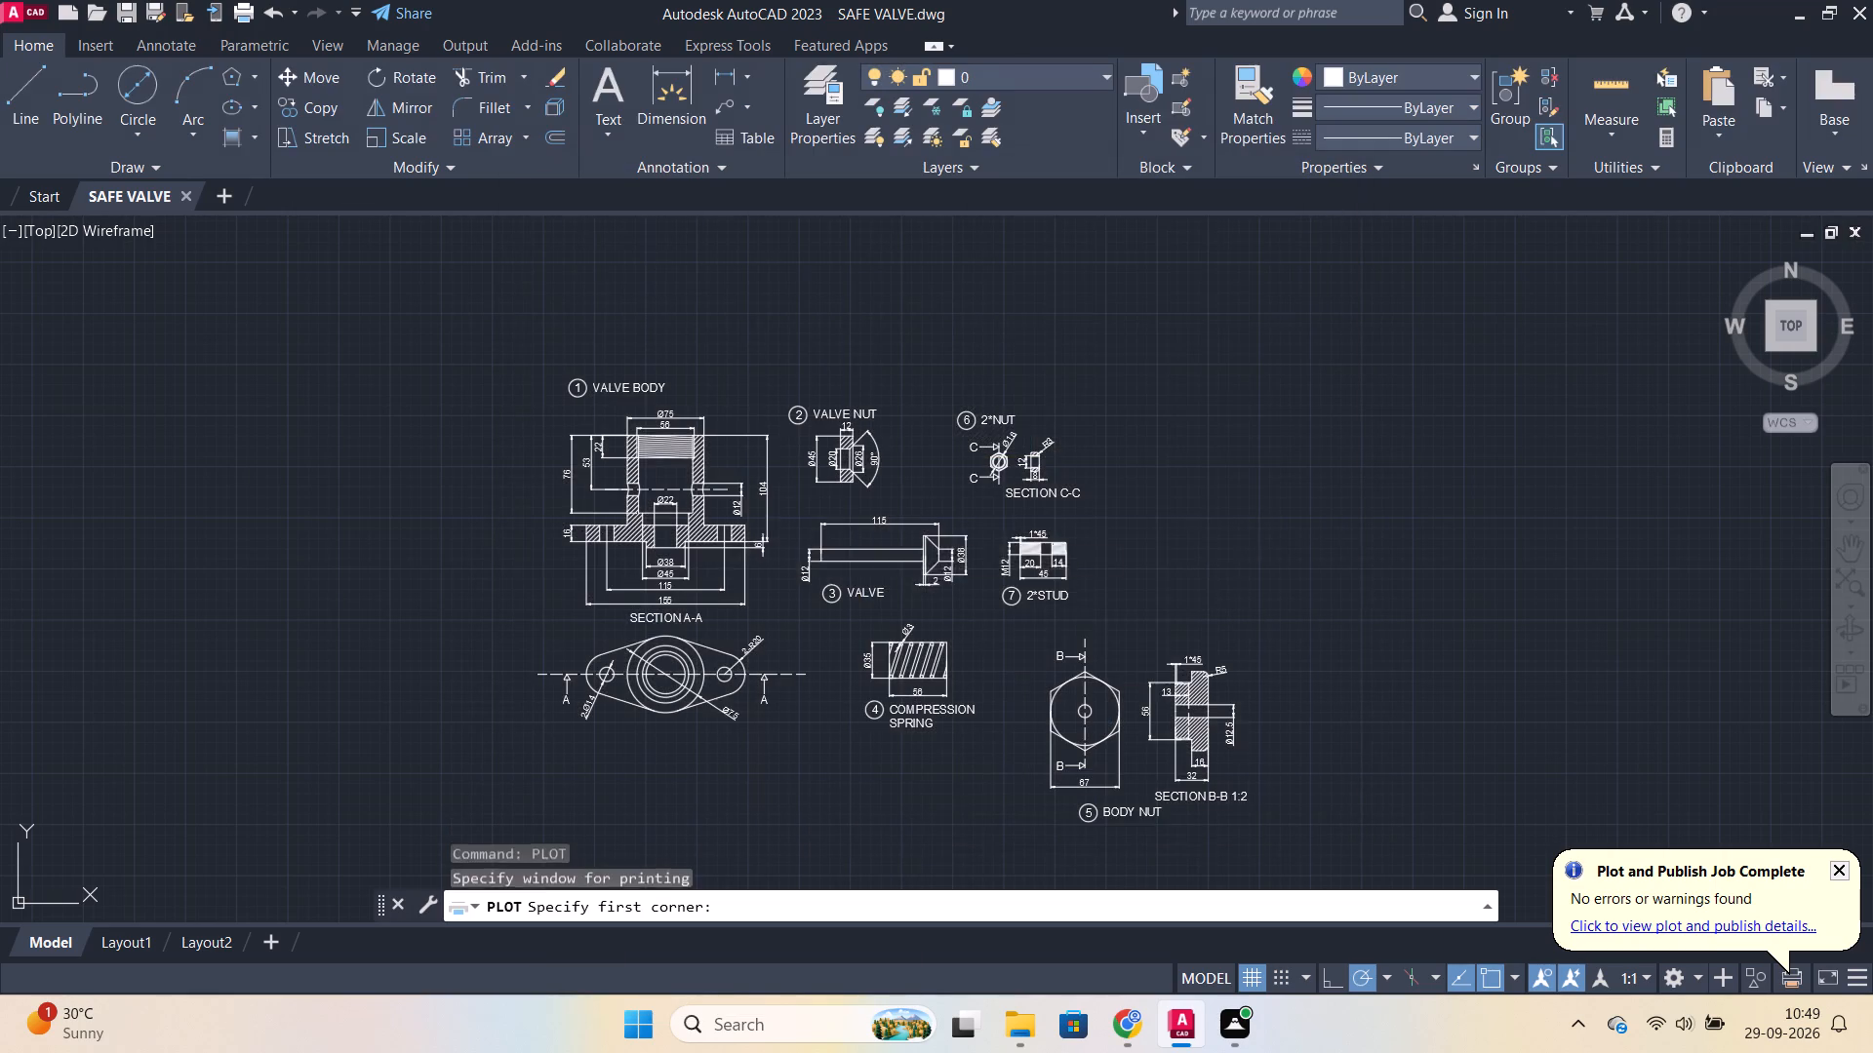
pyautogui.scroll(-1, 771, 528)
pyautogui.click(553, 370)
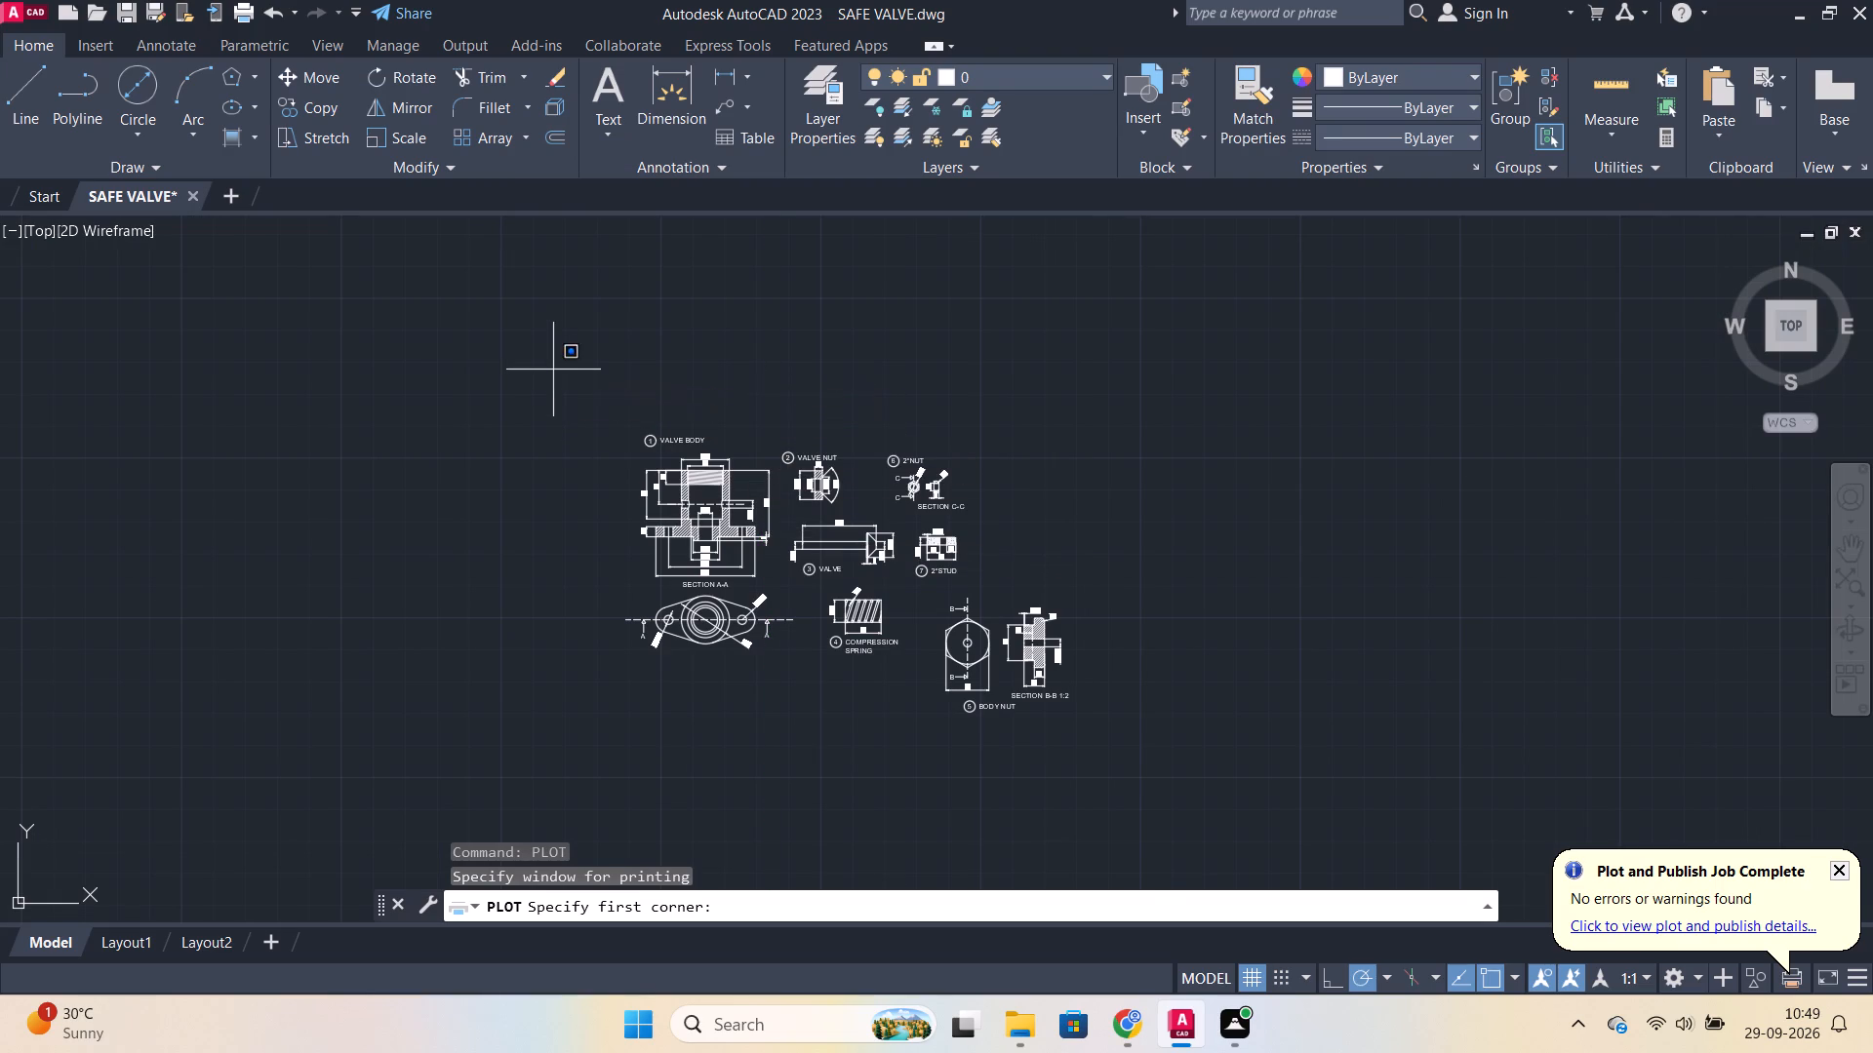
pyautogui.click(1159, 807)
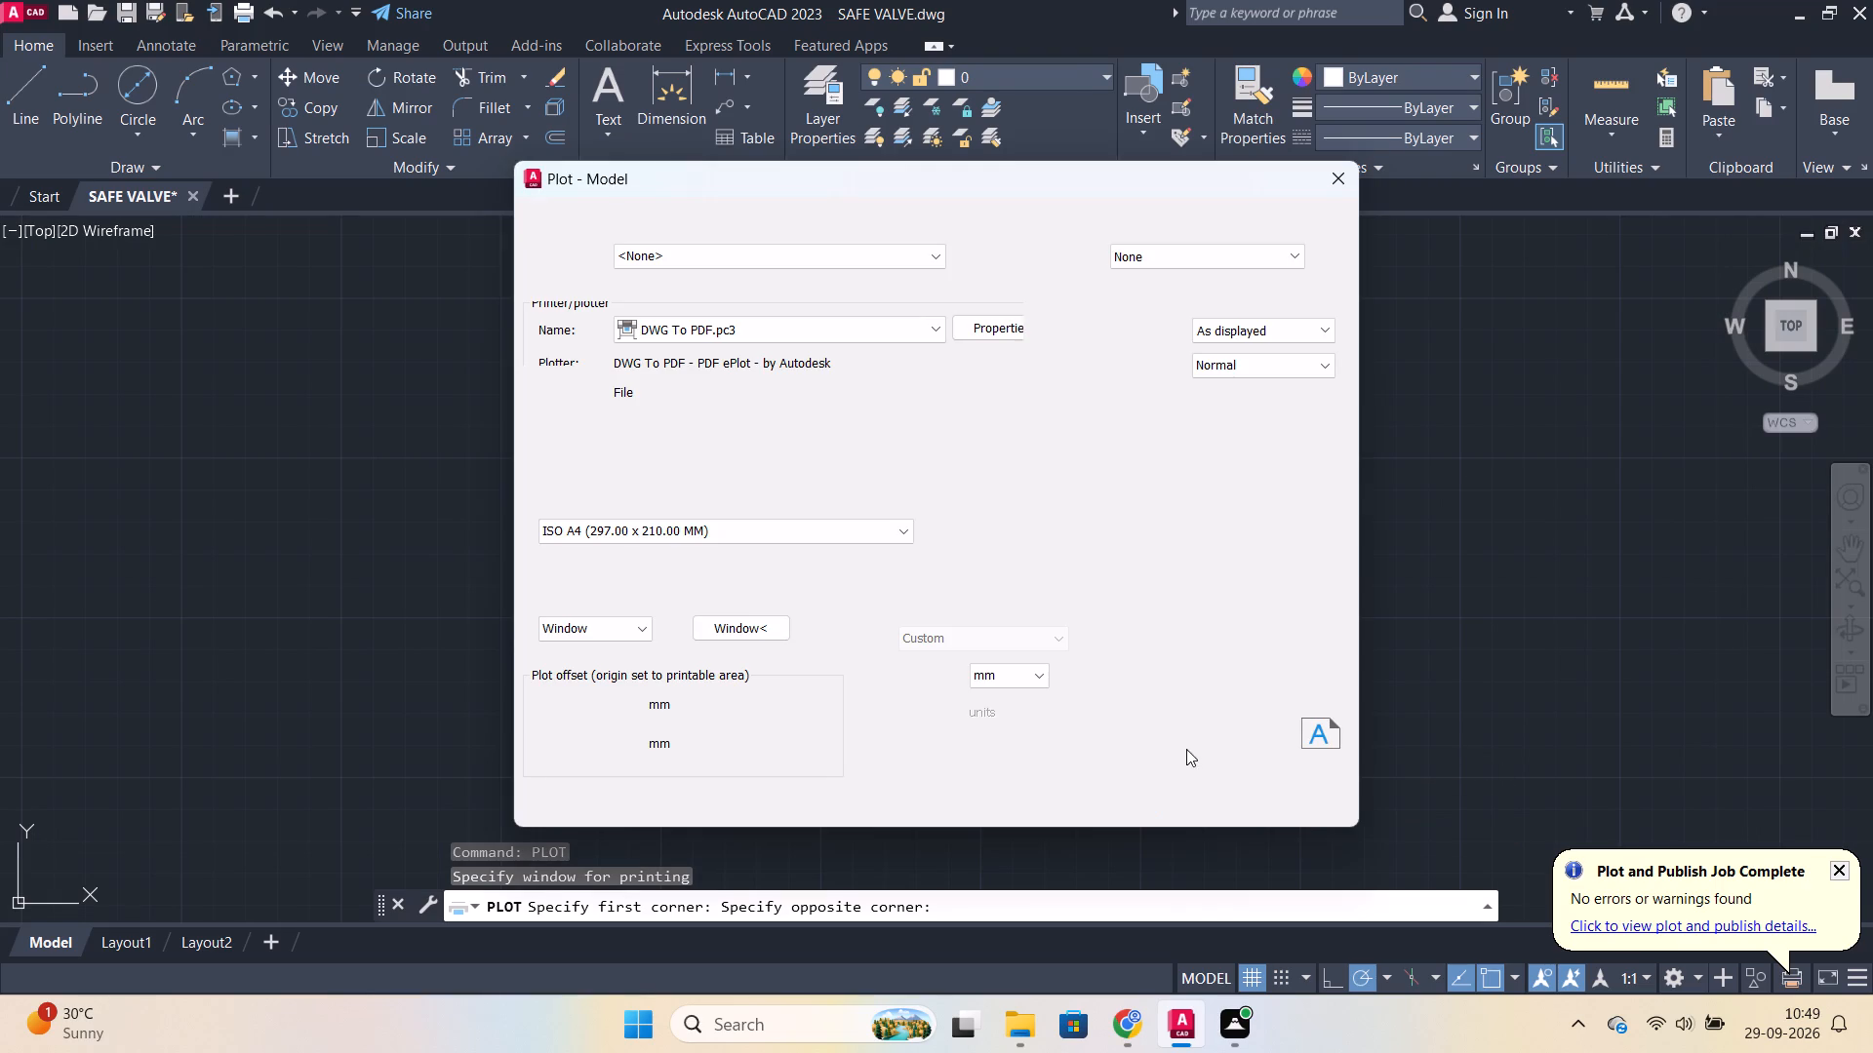
pyautogui.click(1111, 800)
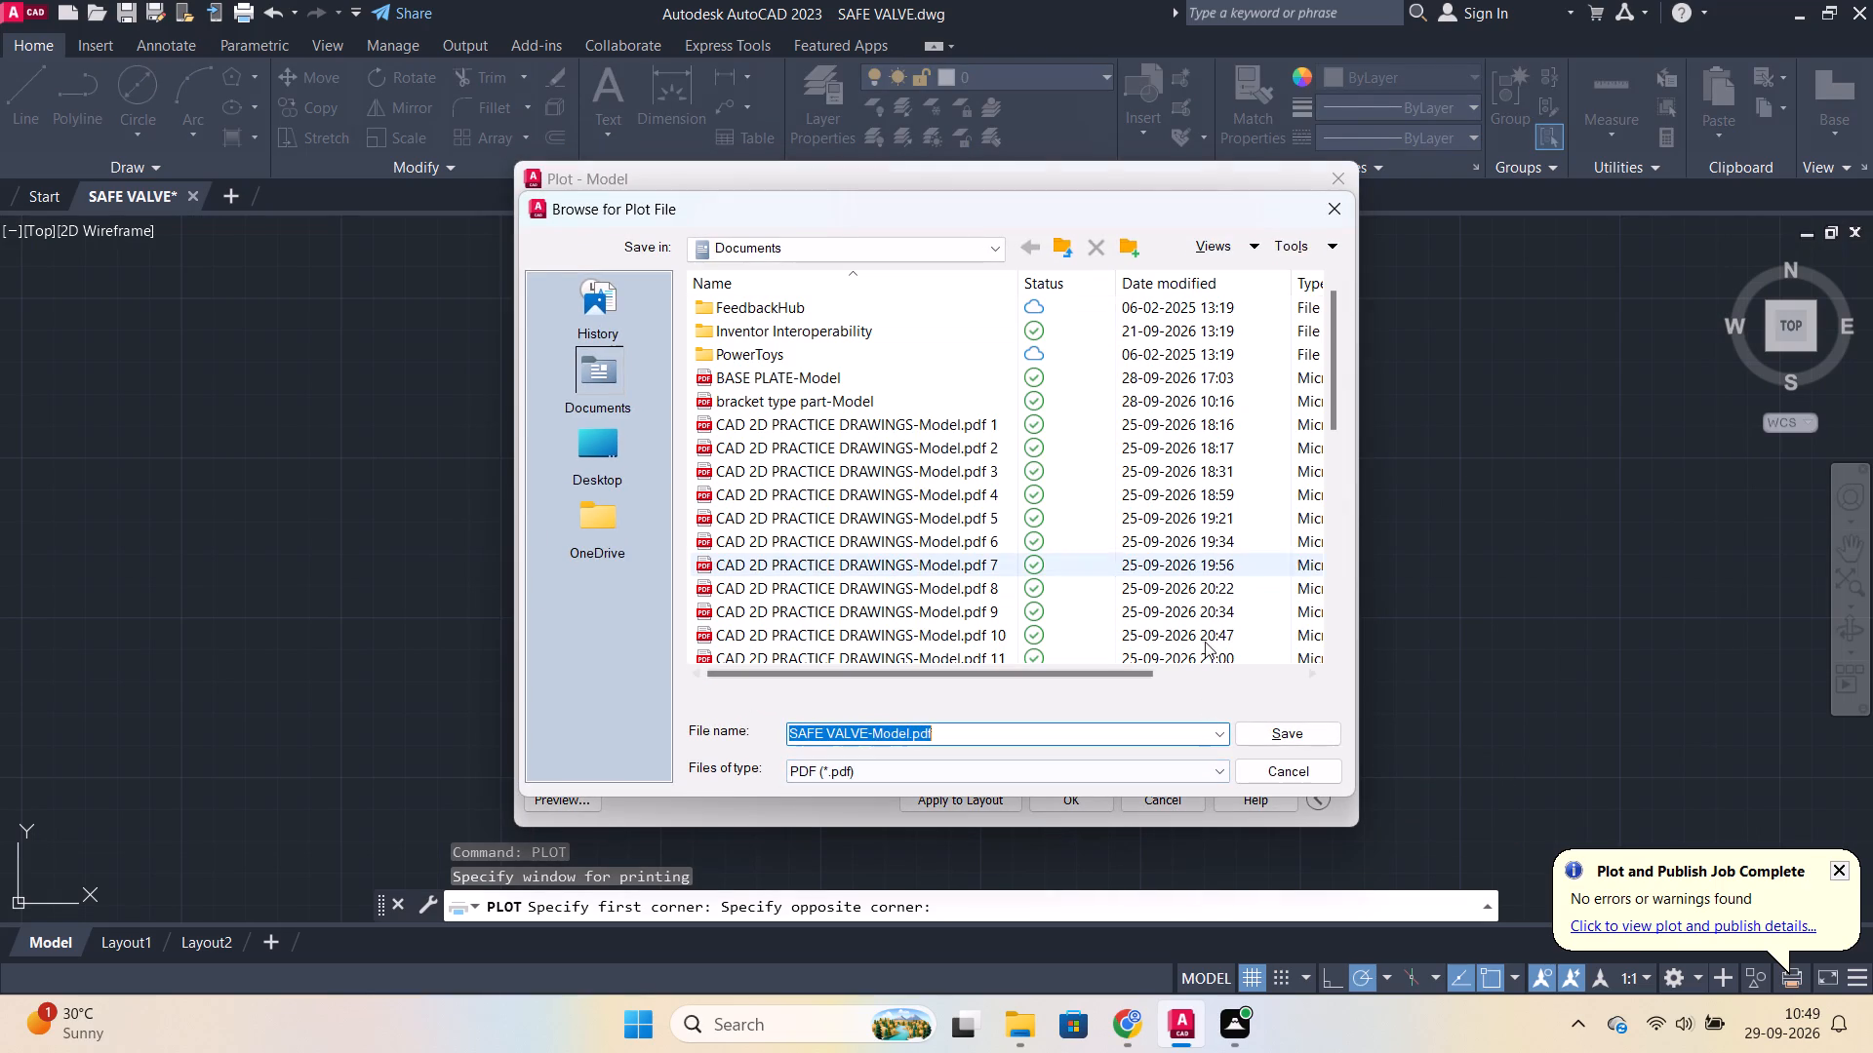
pyautogui.click(1261, 726)
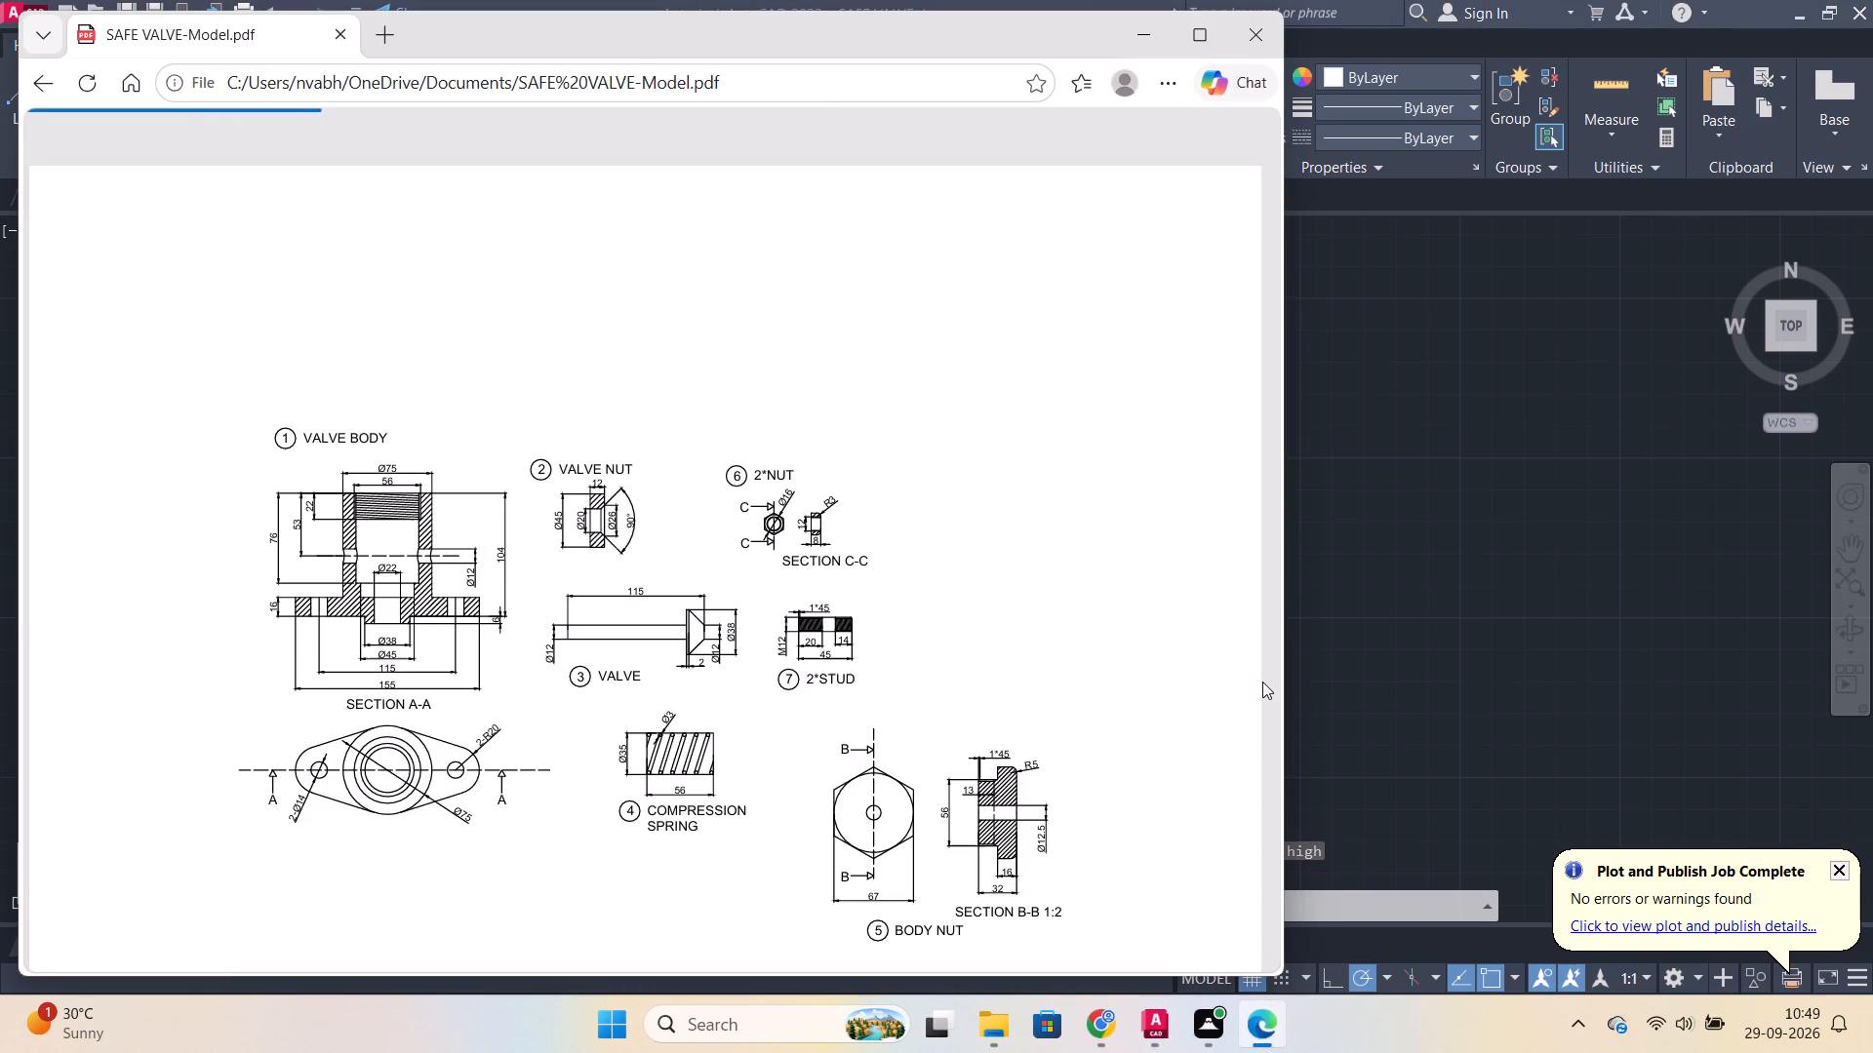
# Check the layout of the part drawings on the plotted PDF page.
pyautogui.scroll(1, 784, 658)
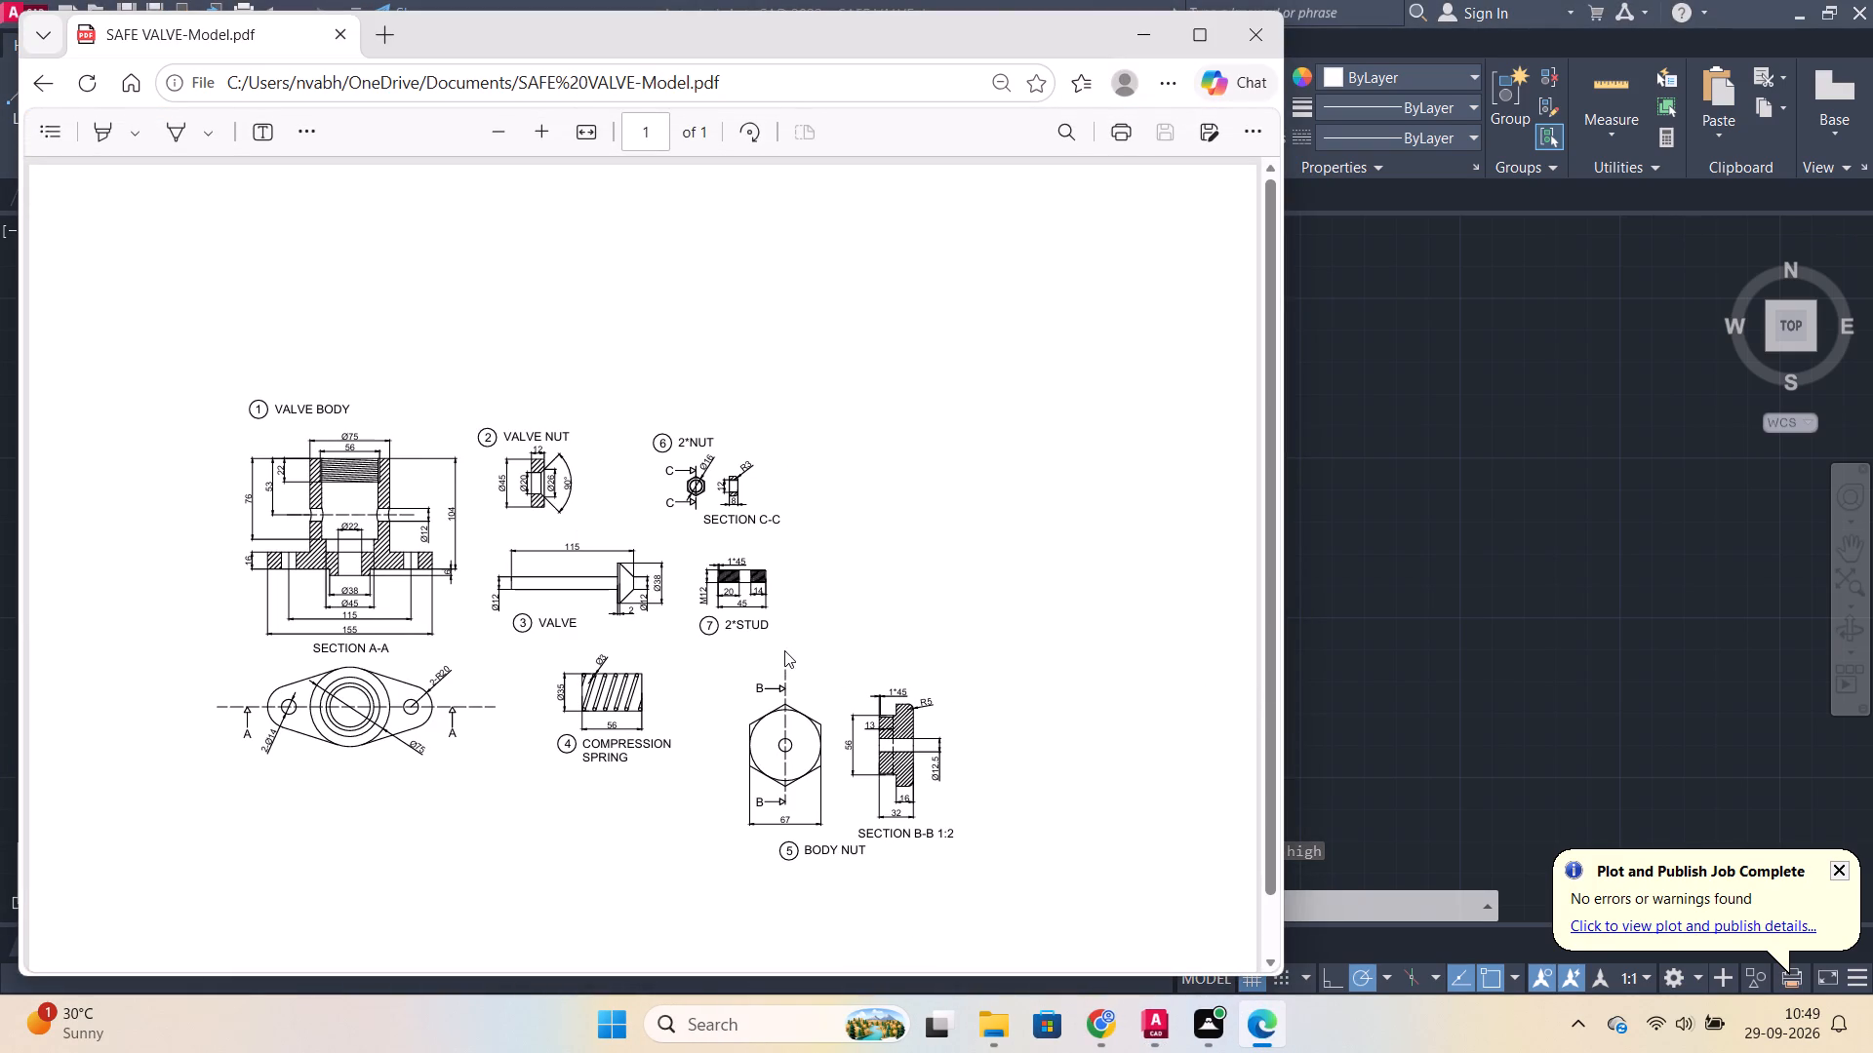
pyautogui.scroll(2, 800, 550)
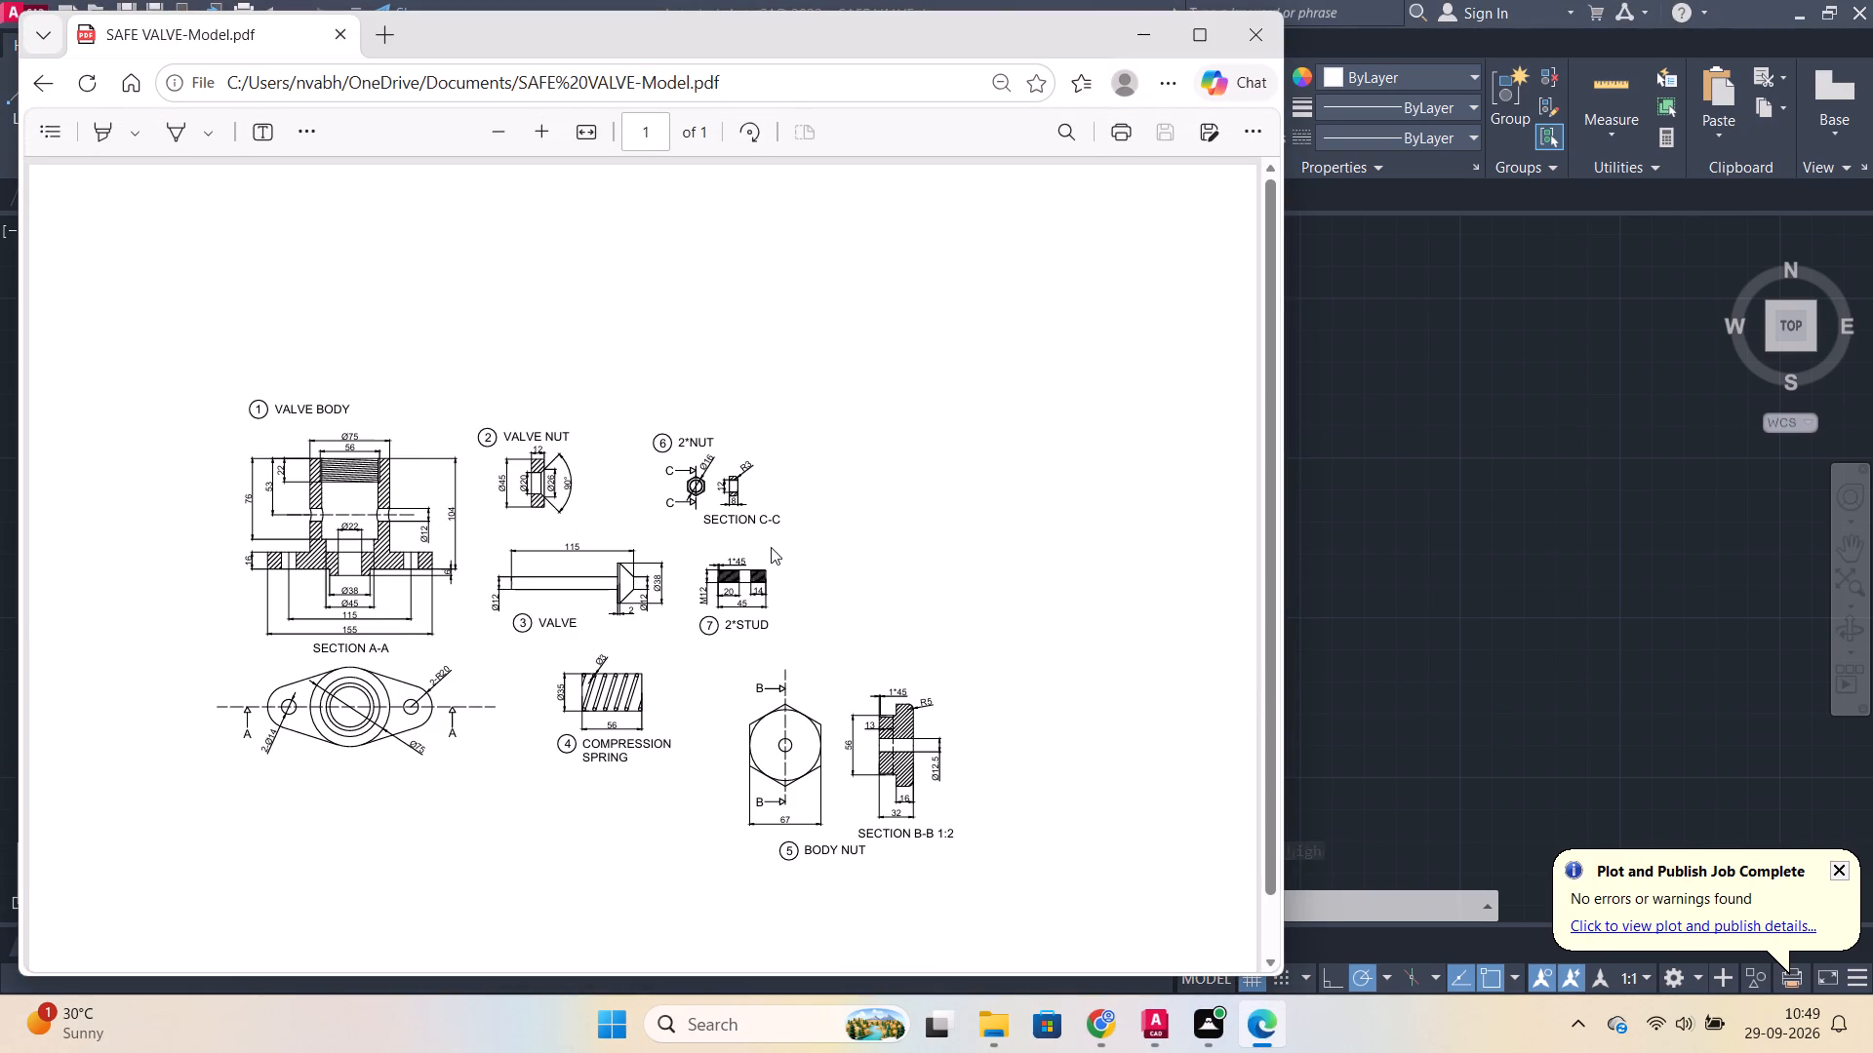